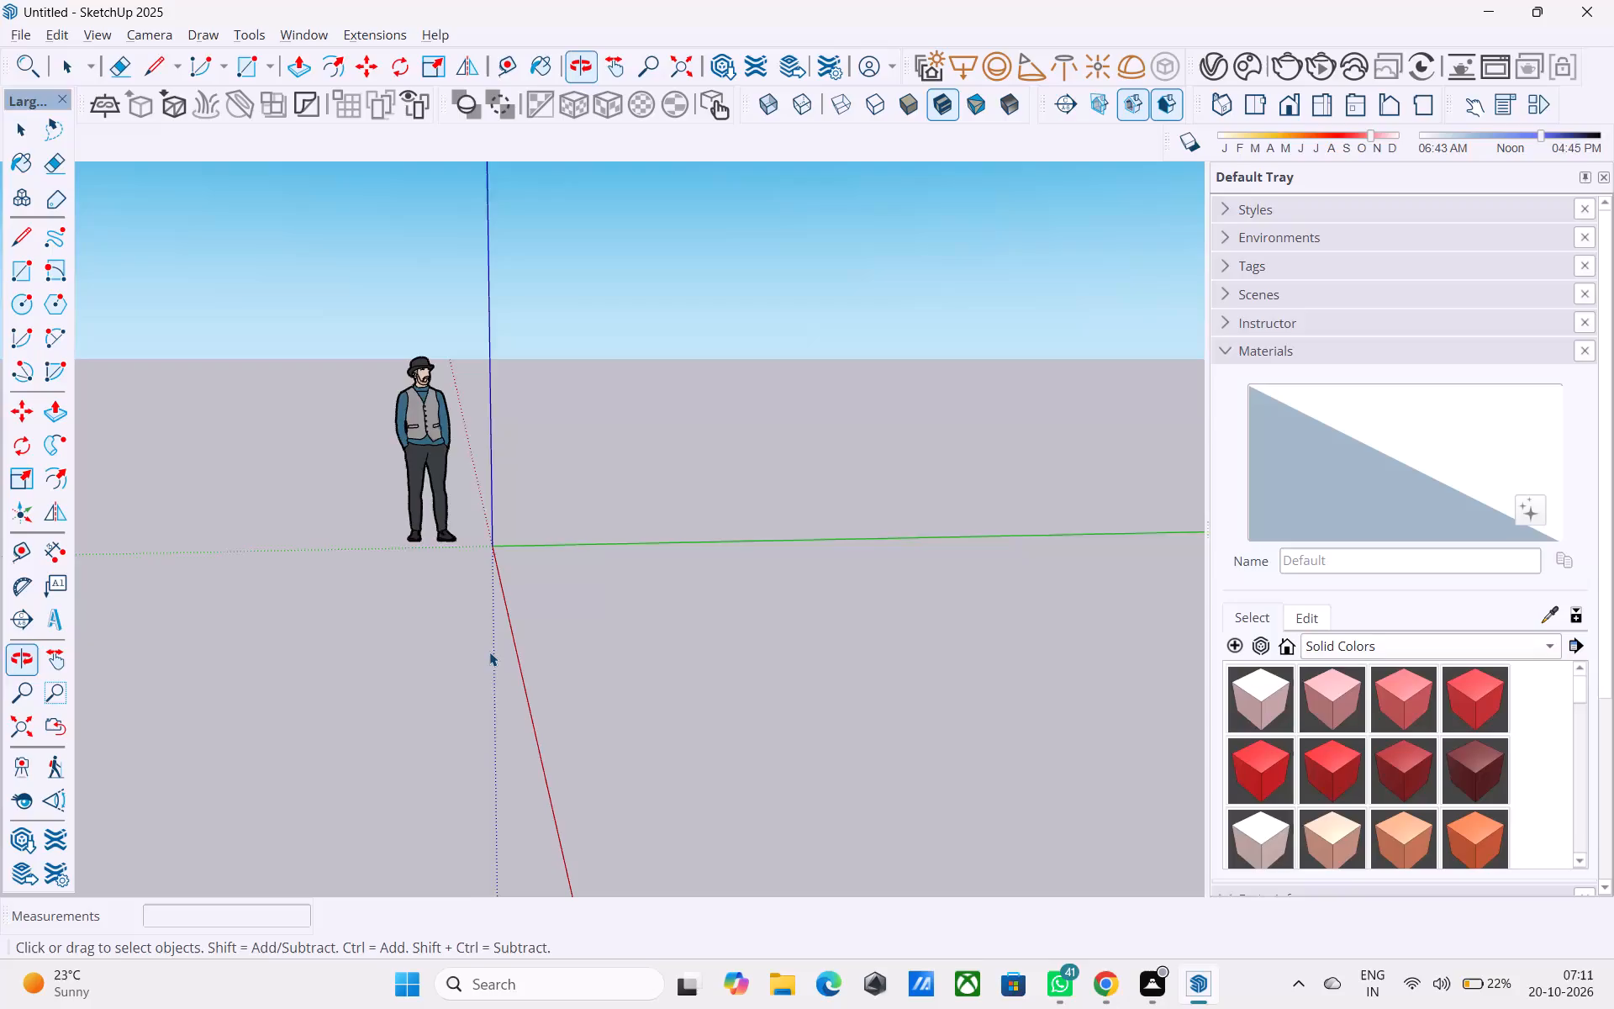
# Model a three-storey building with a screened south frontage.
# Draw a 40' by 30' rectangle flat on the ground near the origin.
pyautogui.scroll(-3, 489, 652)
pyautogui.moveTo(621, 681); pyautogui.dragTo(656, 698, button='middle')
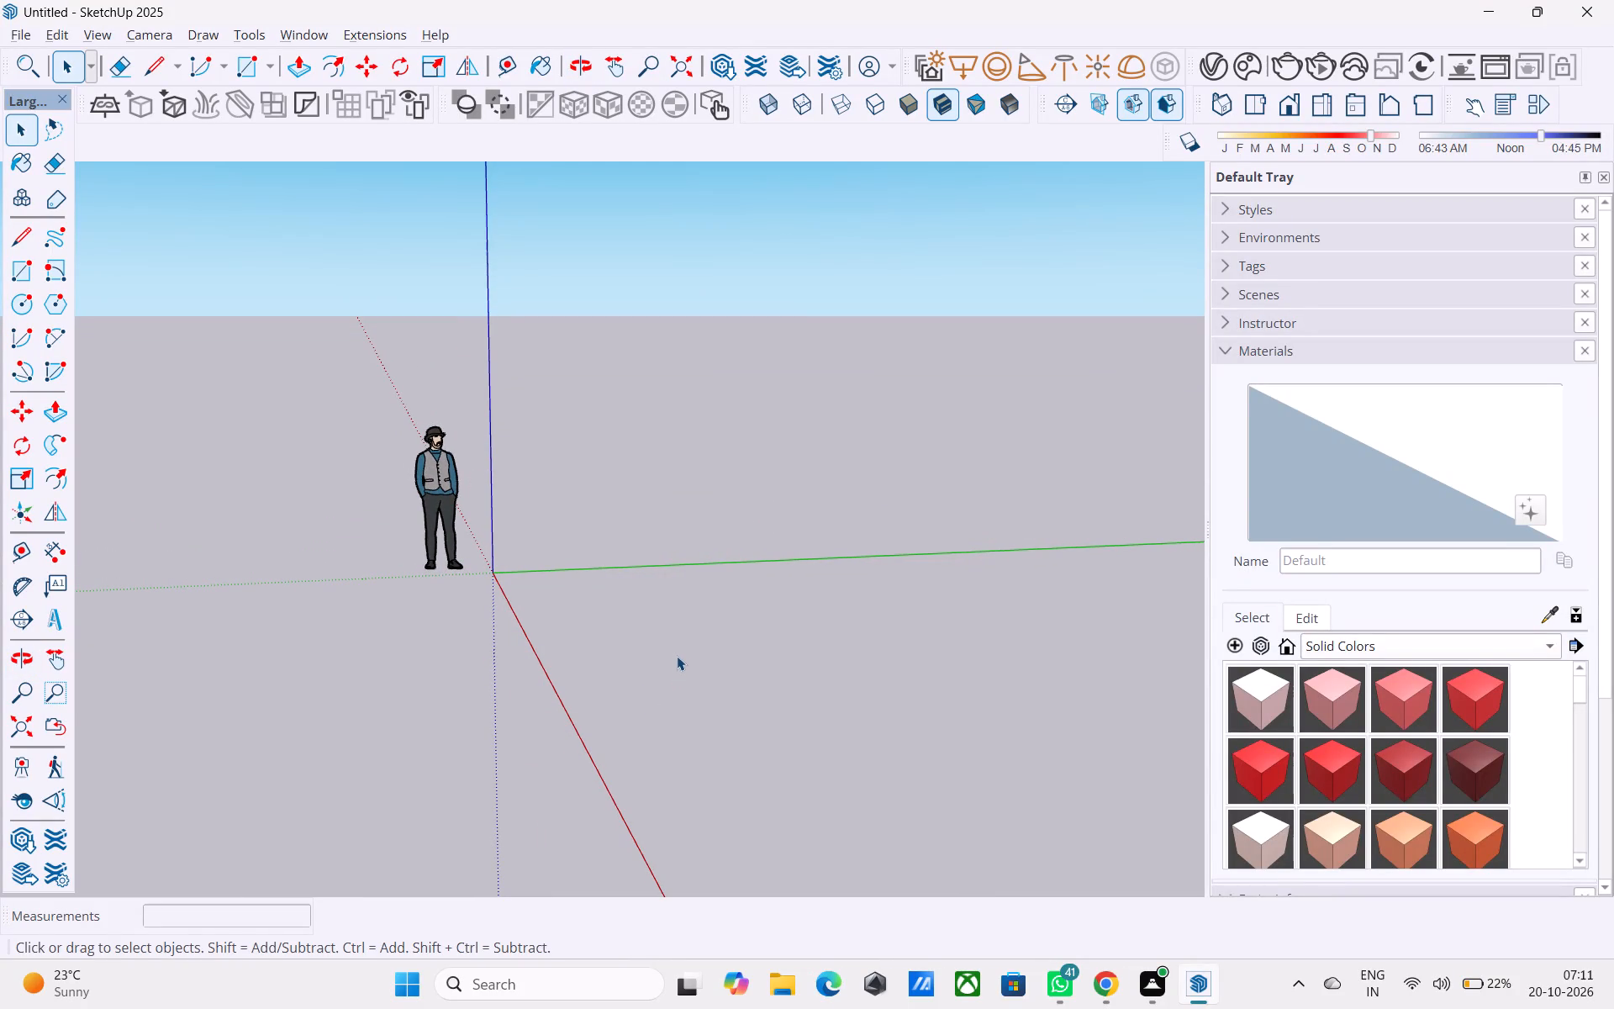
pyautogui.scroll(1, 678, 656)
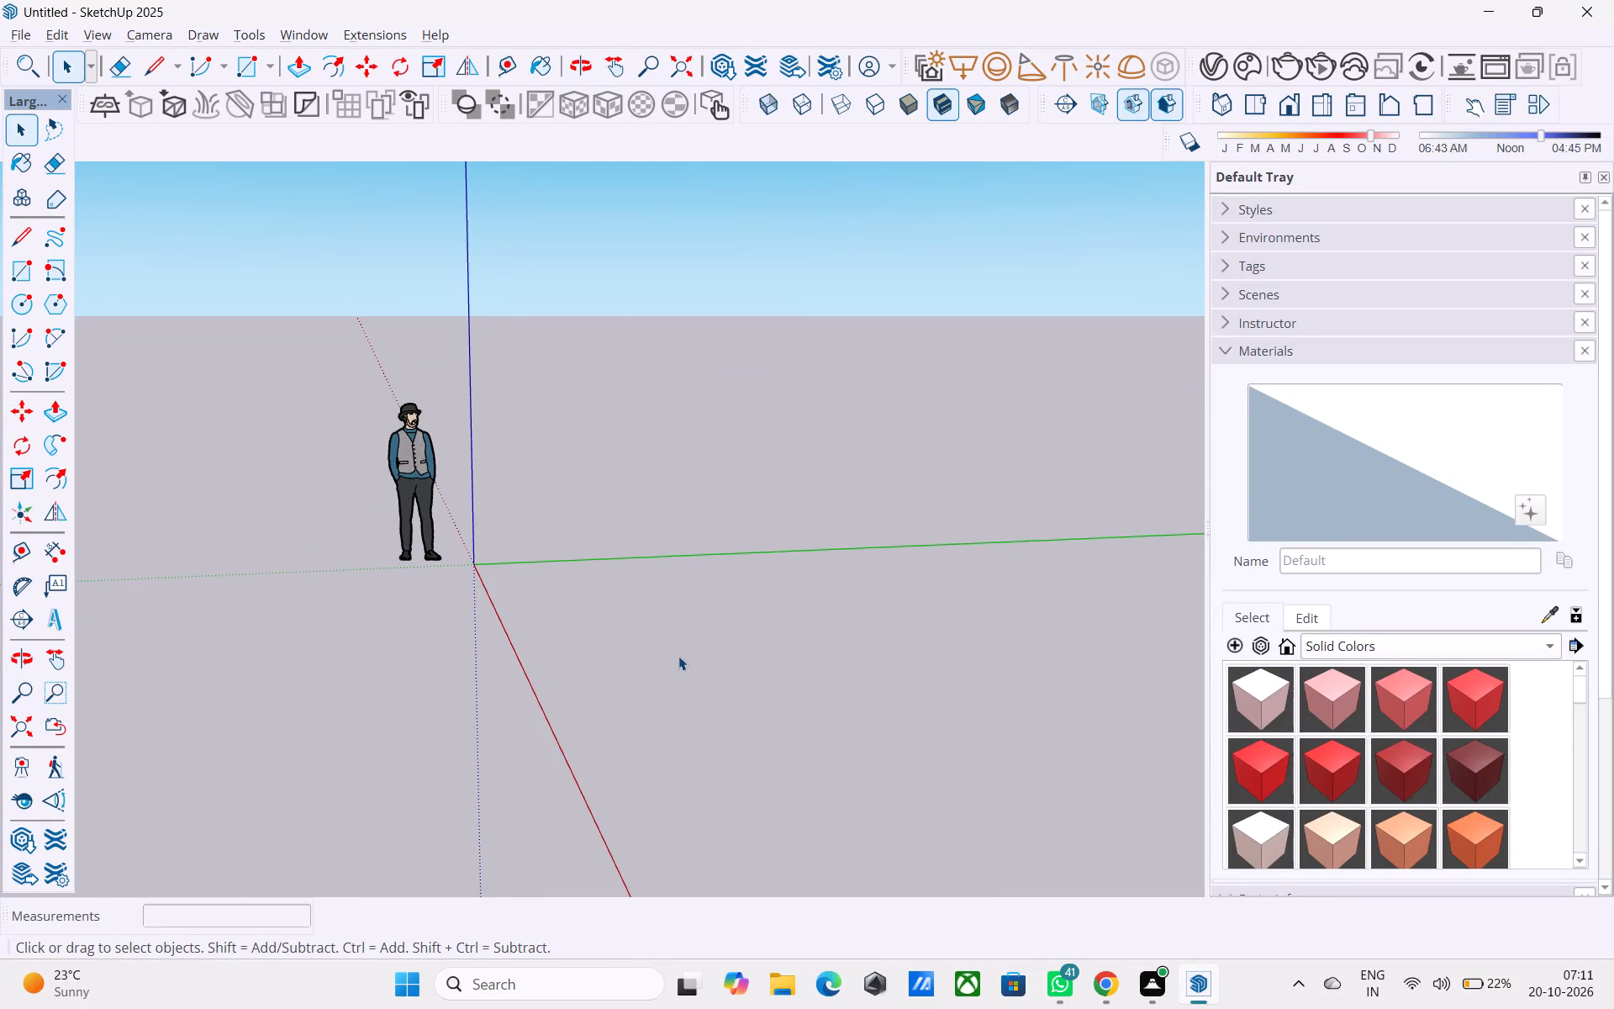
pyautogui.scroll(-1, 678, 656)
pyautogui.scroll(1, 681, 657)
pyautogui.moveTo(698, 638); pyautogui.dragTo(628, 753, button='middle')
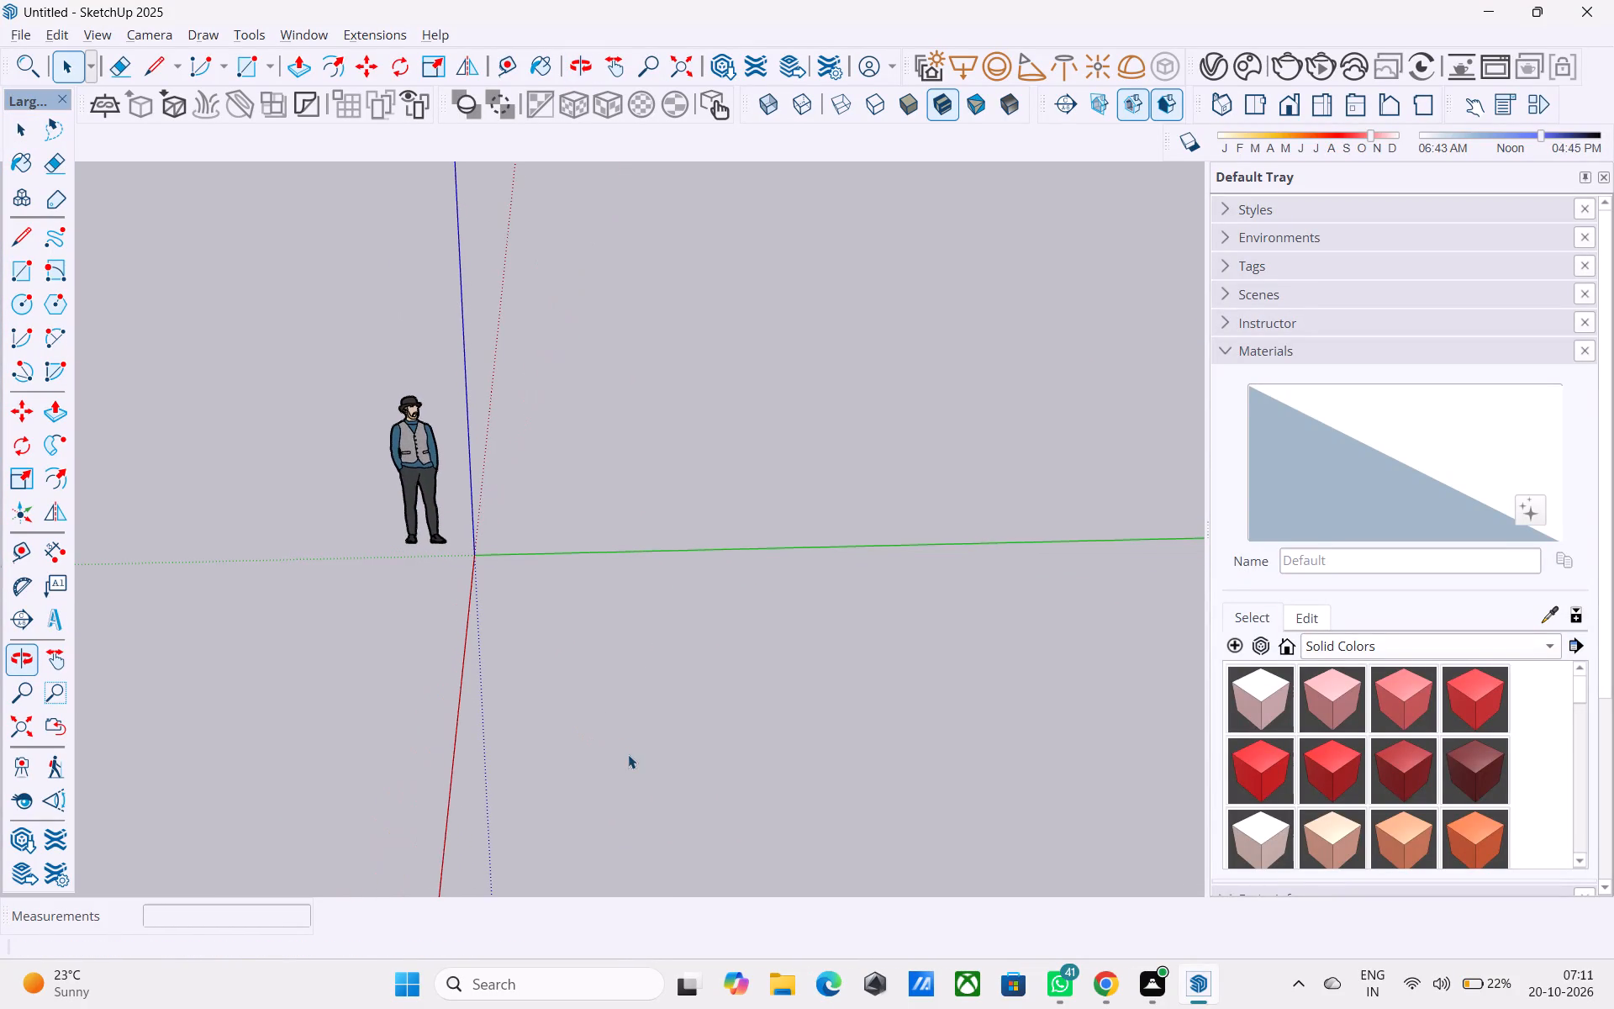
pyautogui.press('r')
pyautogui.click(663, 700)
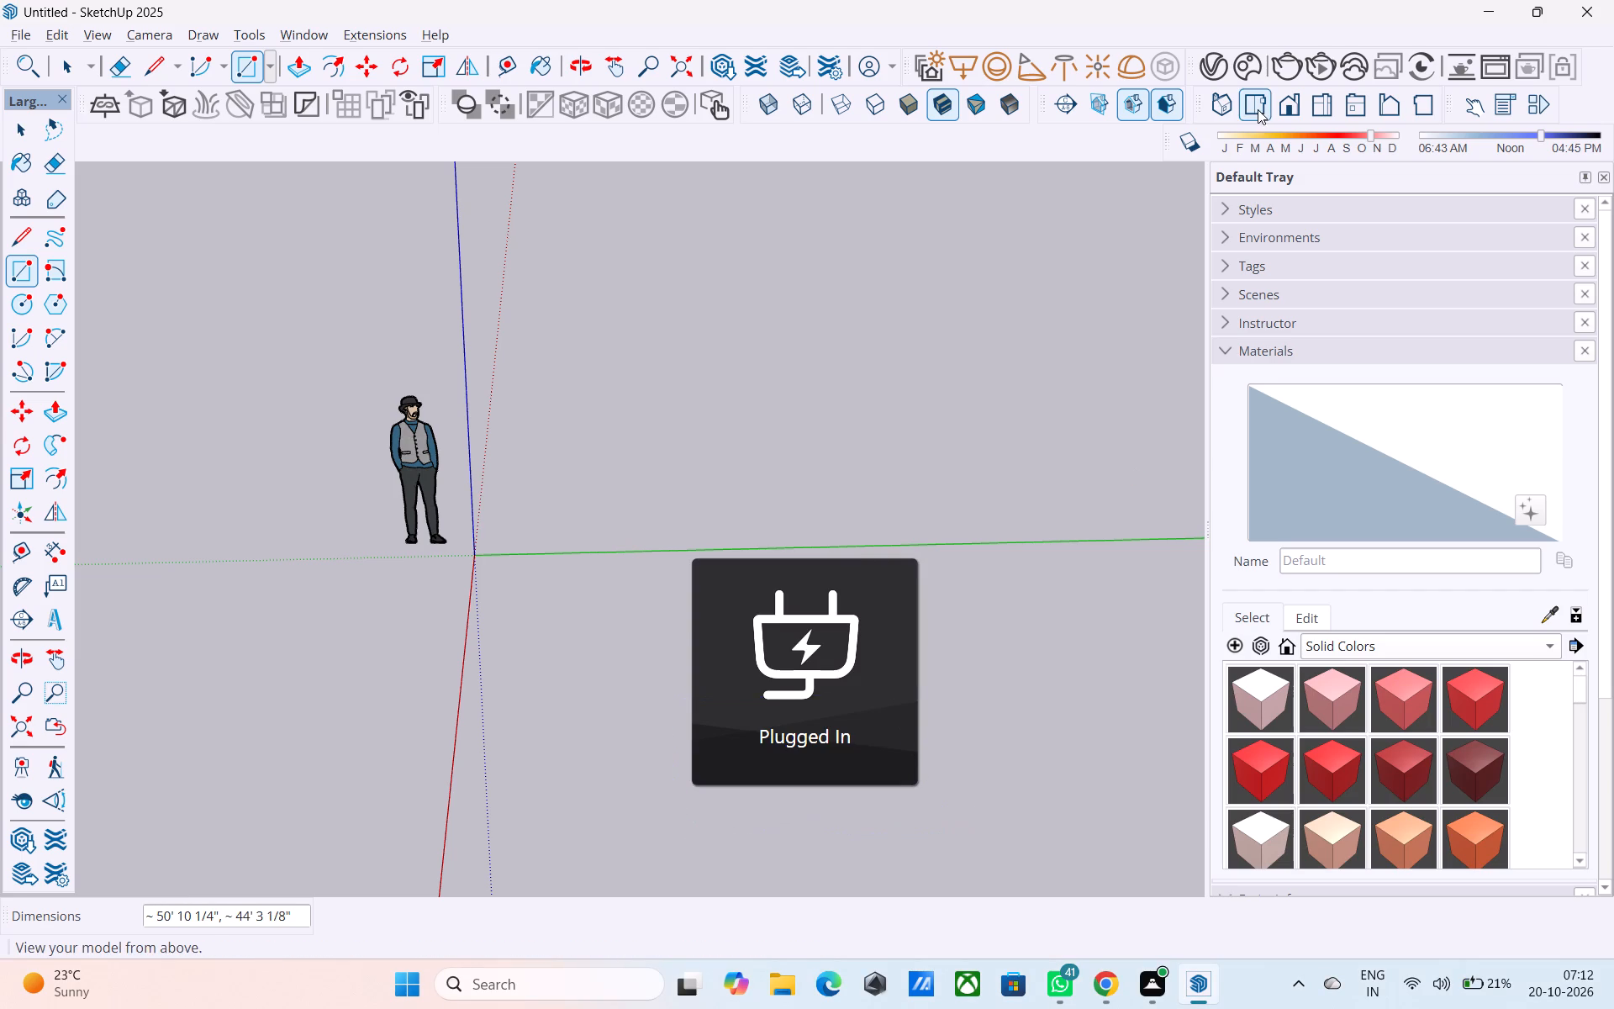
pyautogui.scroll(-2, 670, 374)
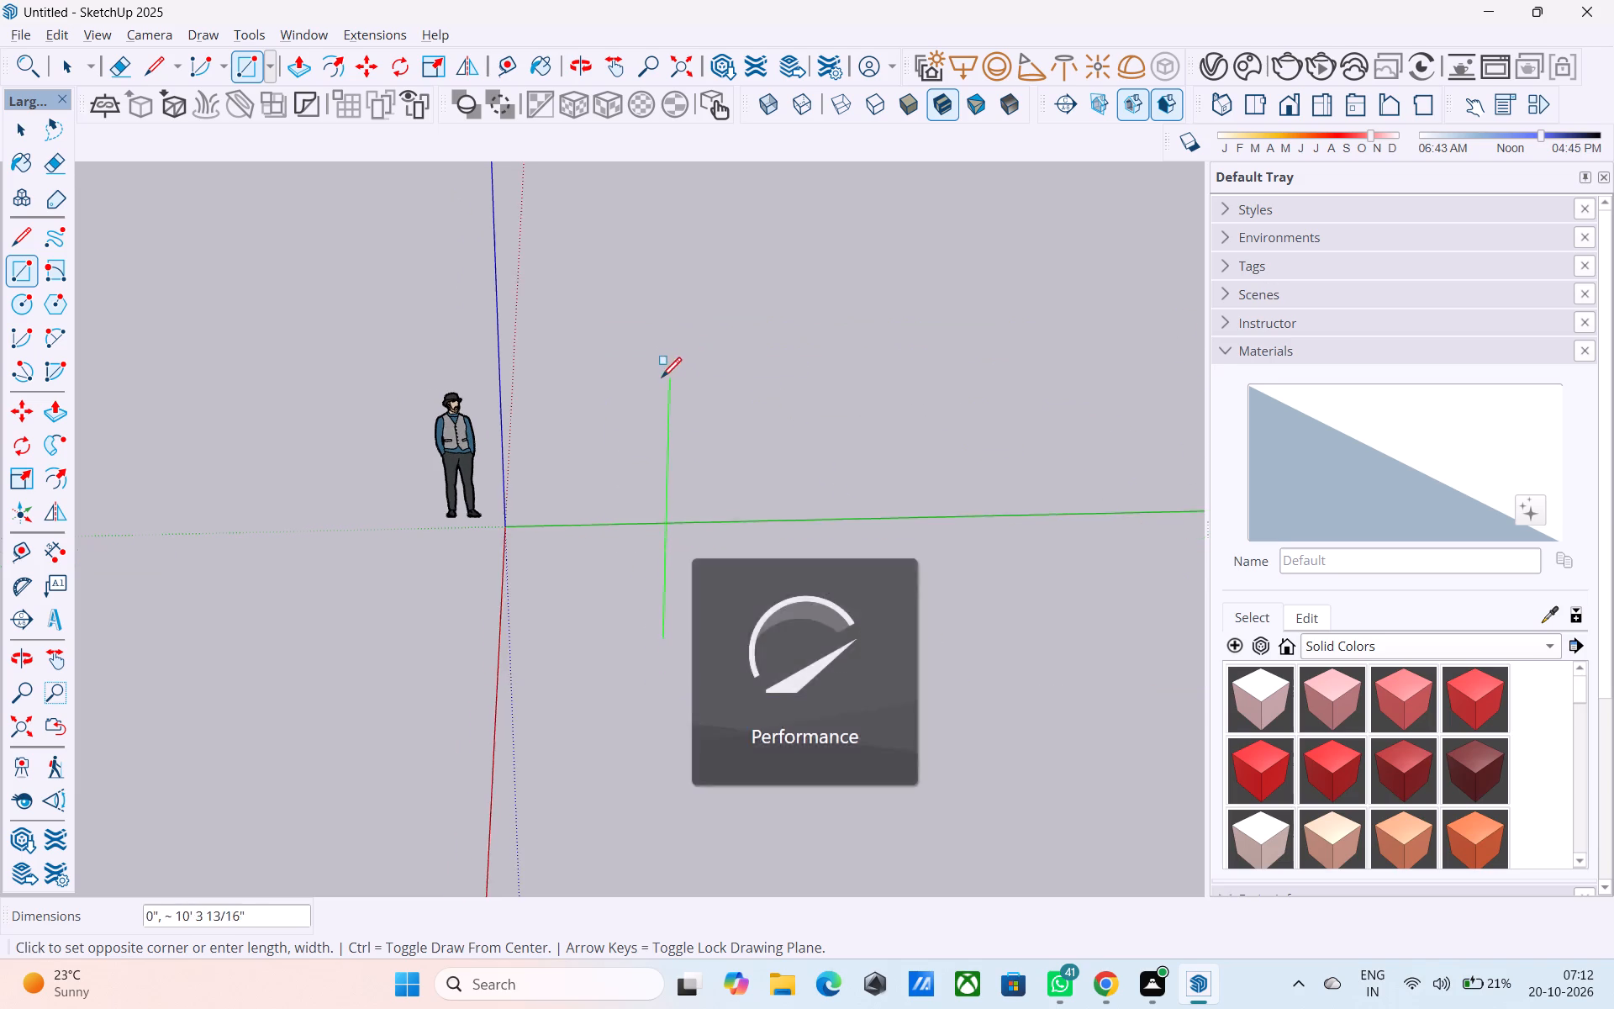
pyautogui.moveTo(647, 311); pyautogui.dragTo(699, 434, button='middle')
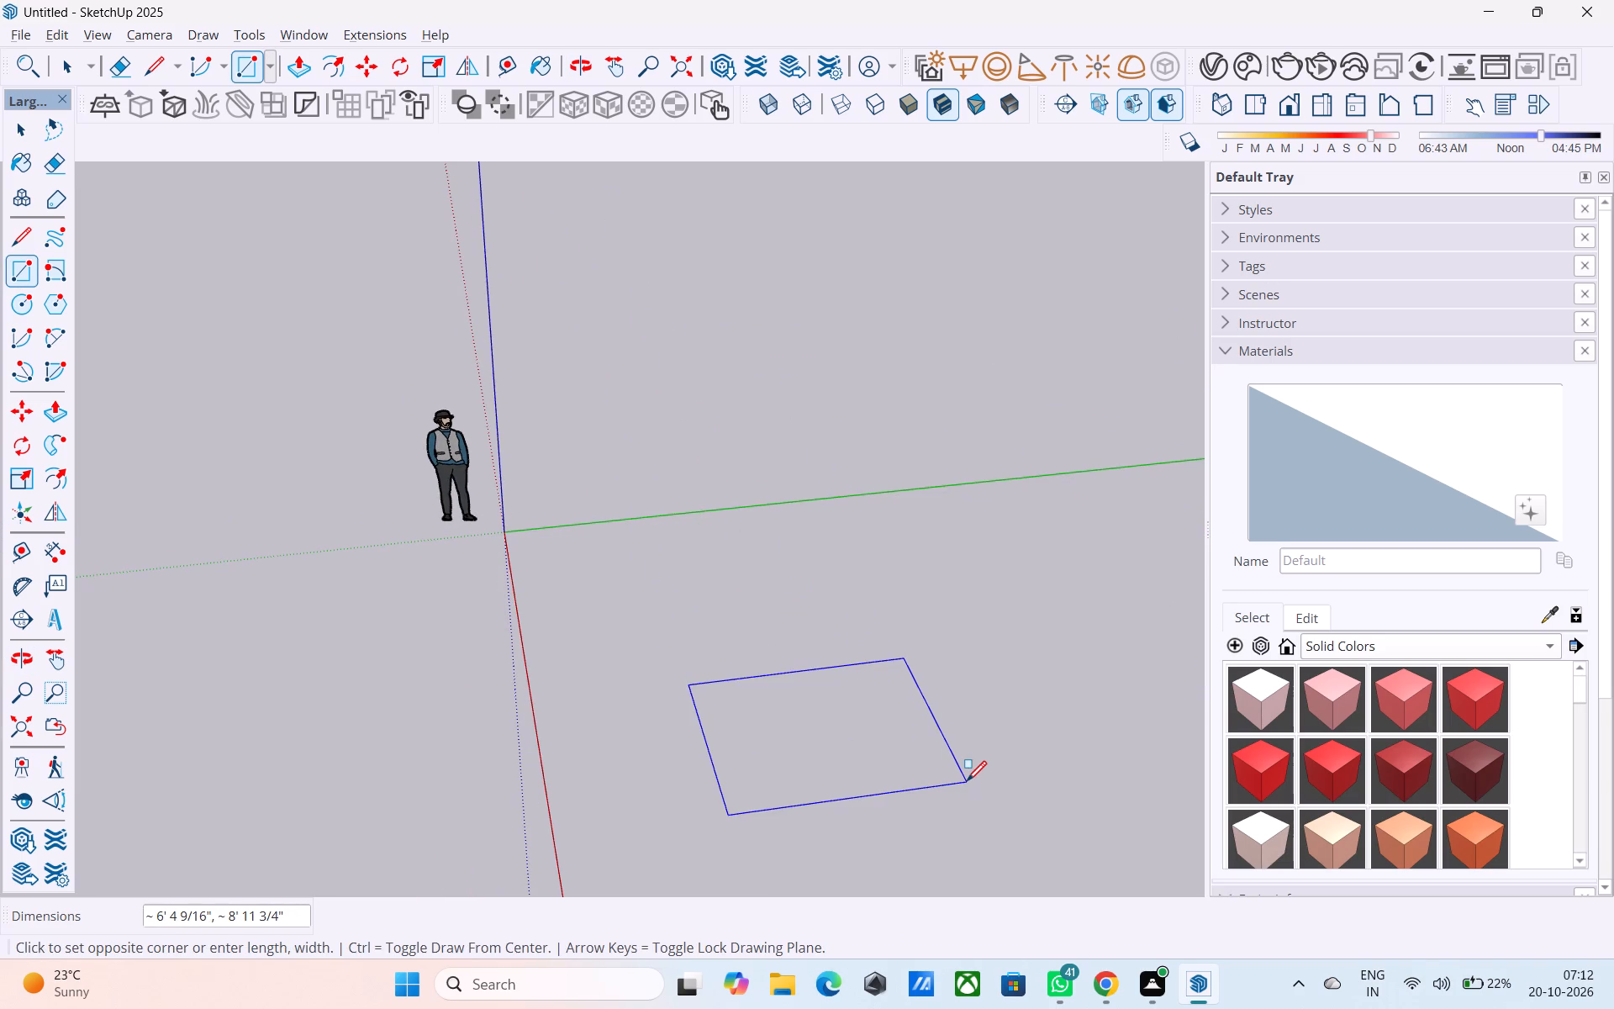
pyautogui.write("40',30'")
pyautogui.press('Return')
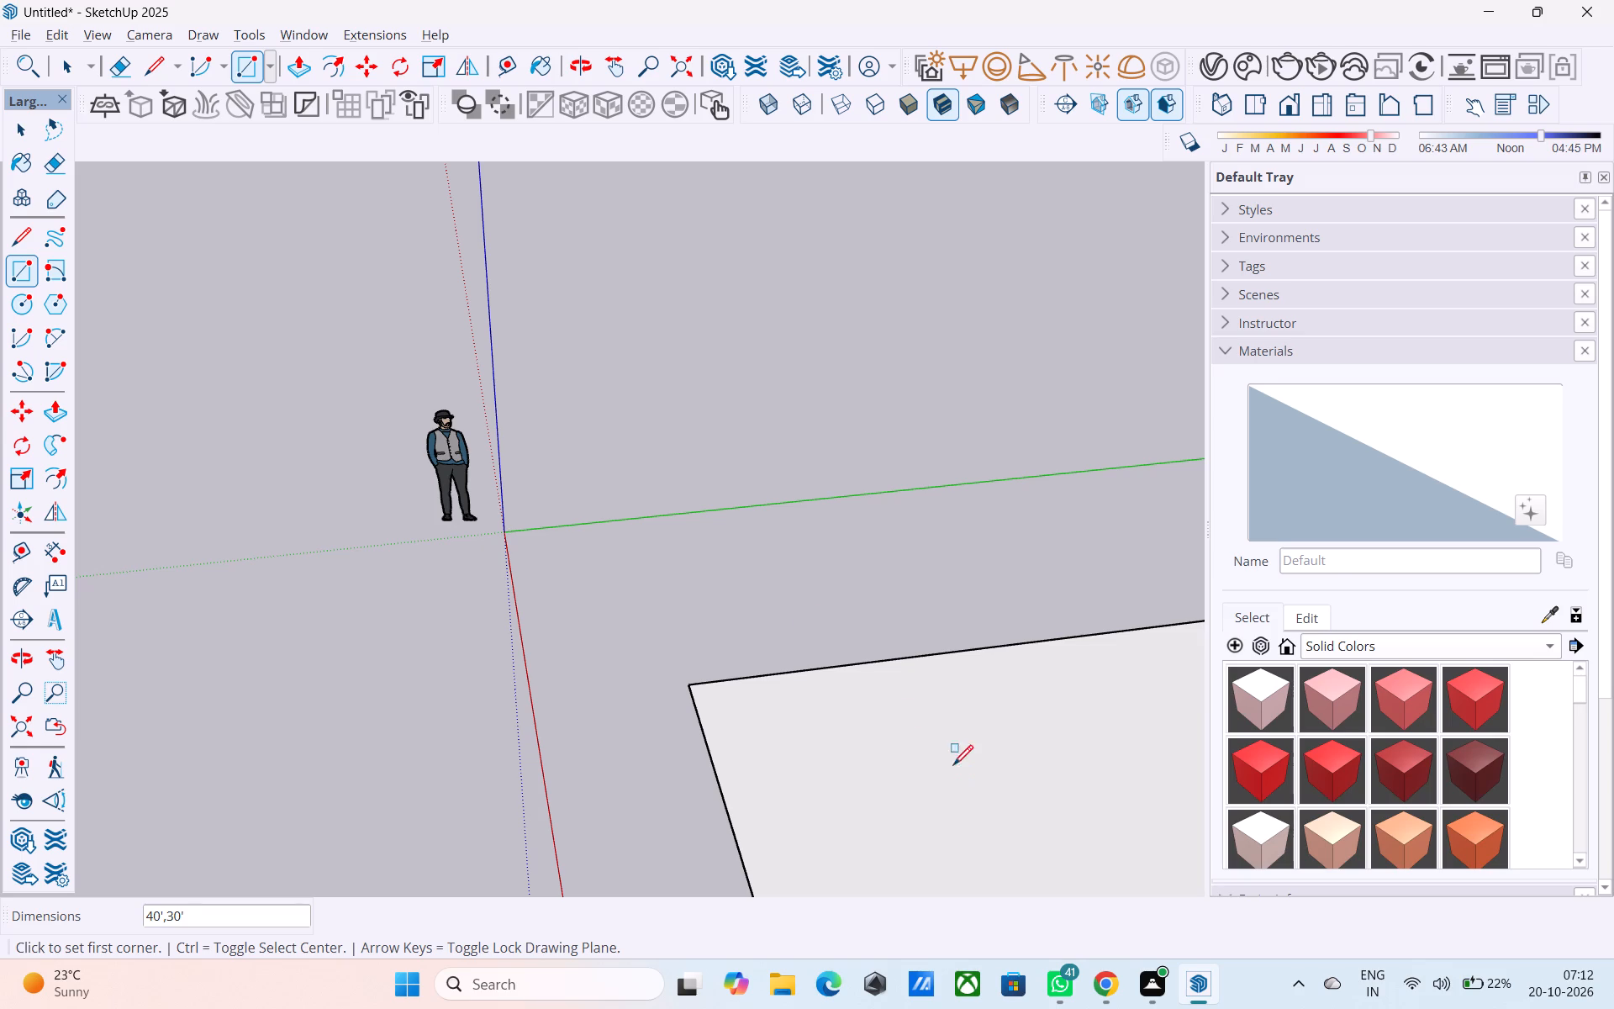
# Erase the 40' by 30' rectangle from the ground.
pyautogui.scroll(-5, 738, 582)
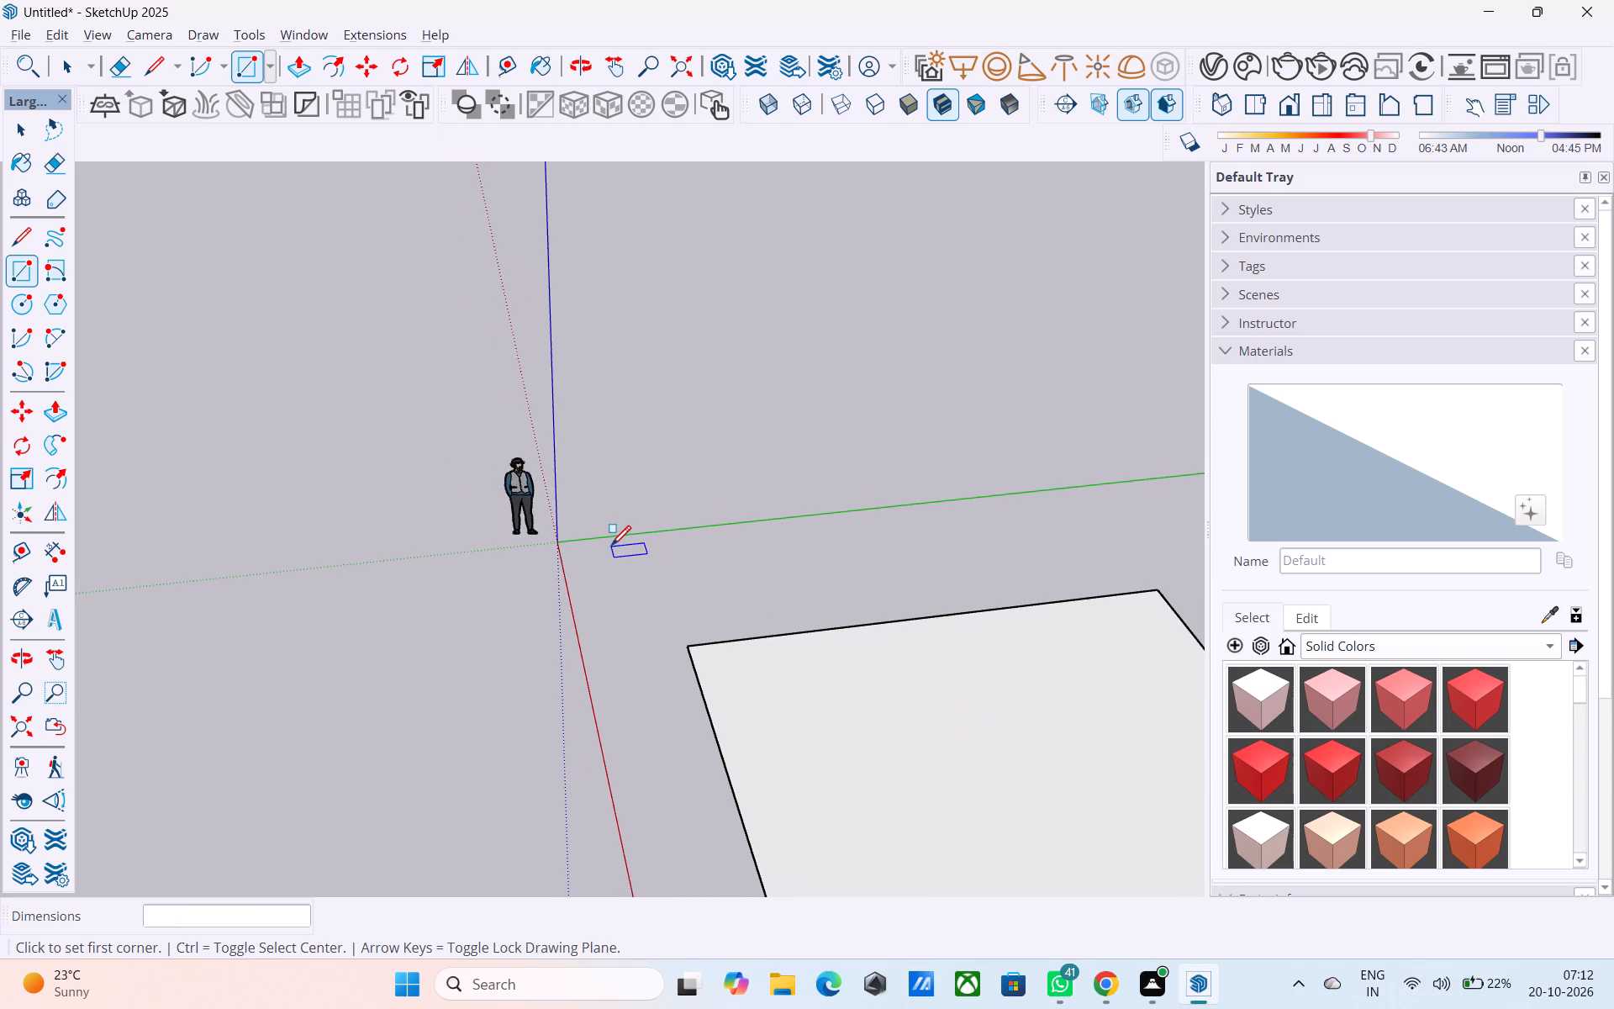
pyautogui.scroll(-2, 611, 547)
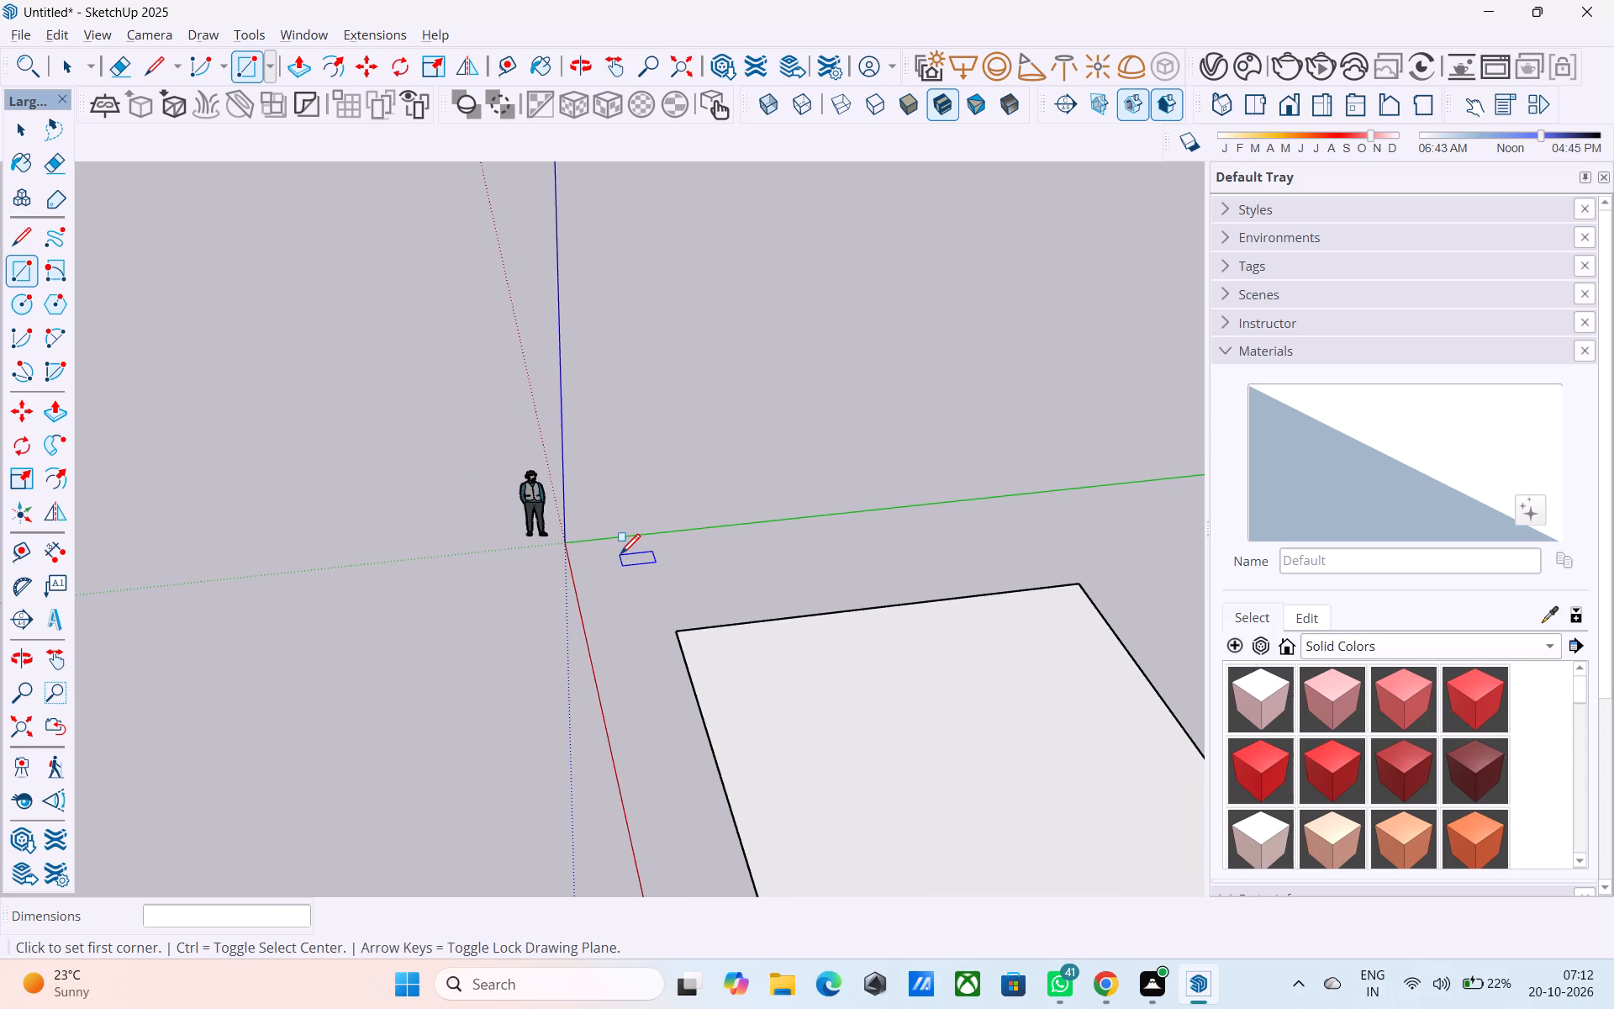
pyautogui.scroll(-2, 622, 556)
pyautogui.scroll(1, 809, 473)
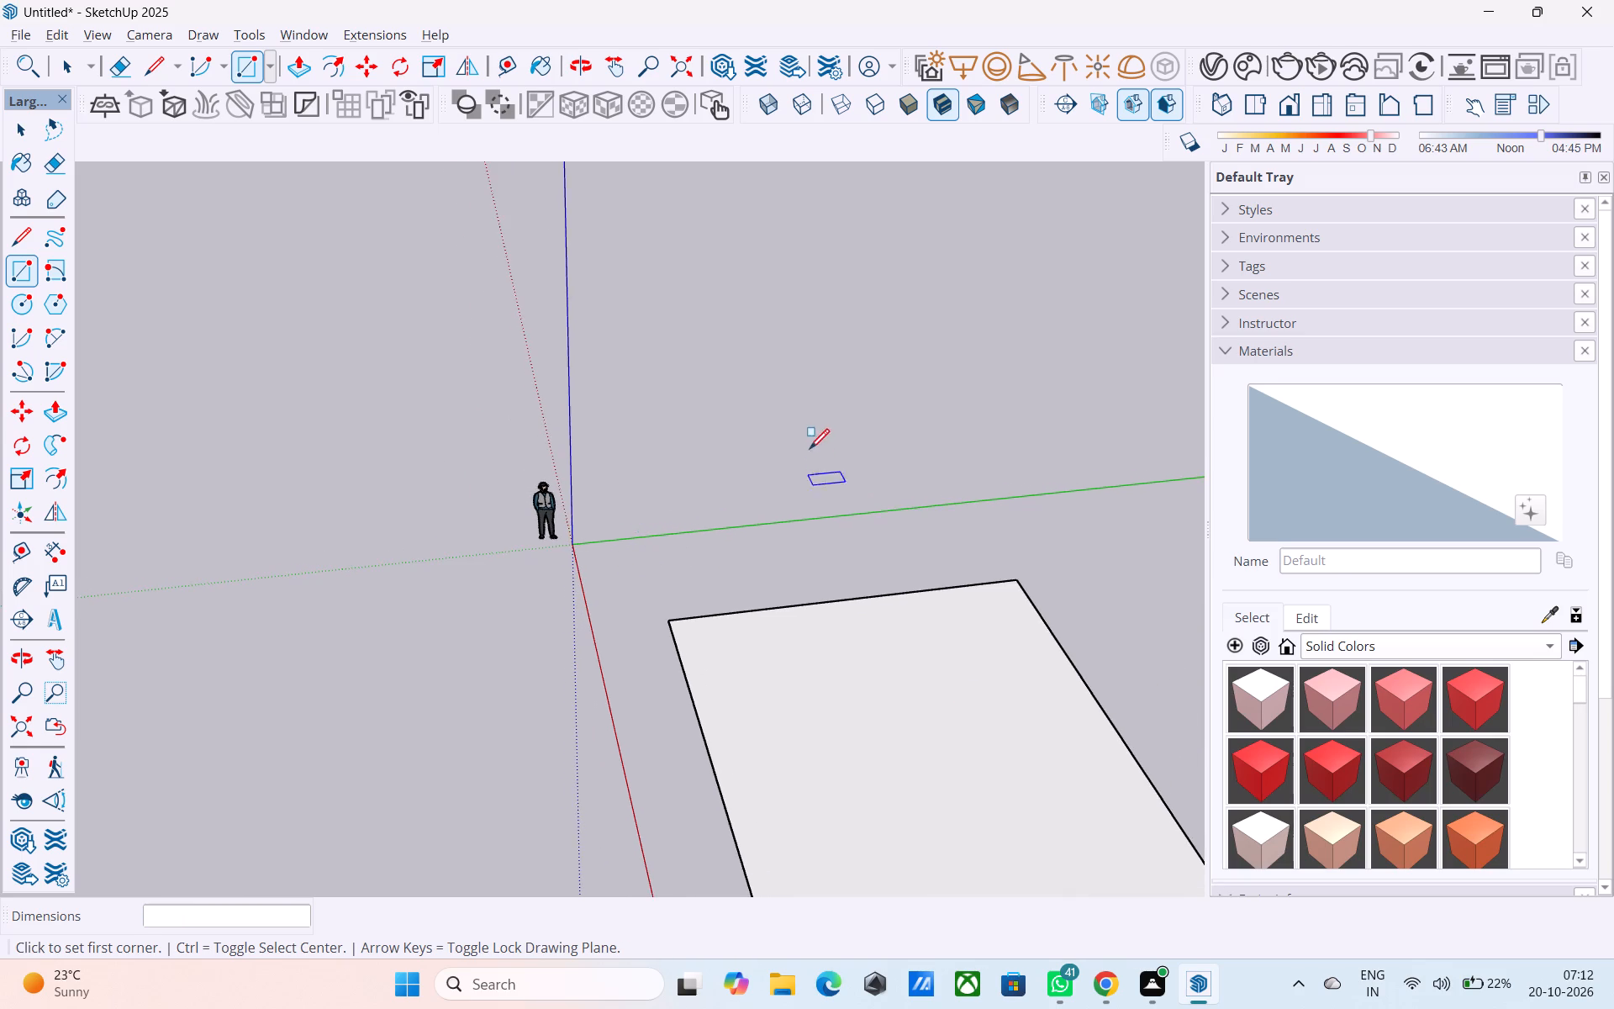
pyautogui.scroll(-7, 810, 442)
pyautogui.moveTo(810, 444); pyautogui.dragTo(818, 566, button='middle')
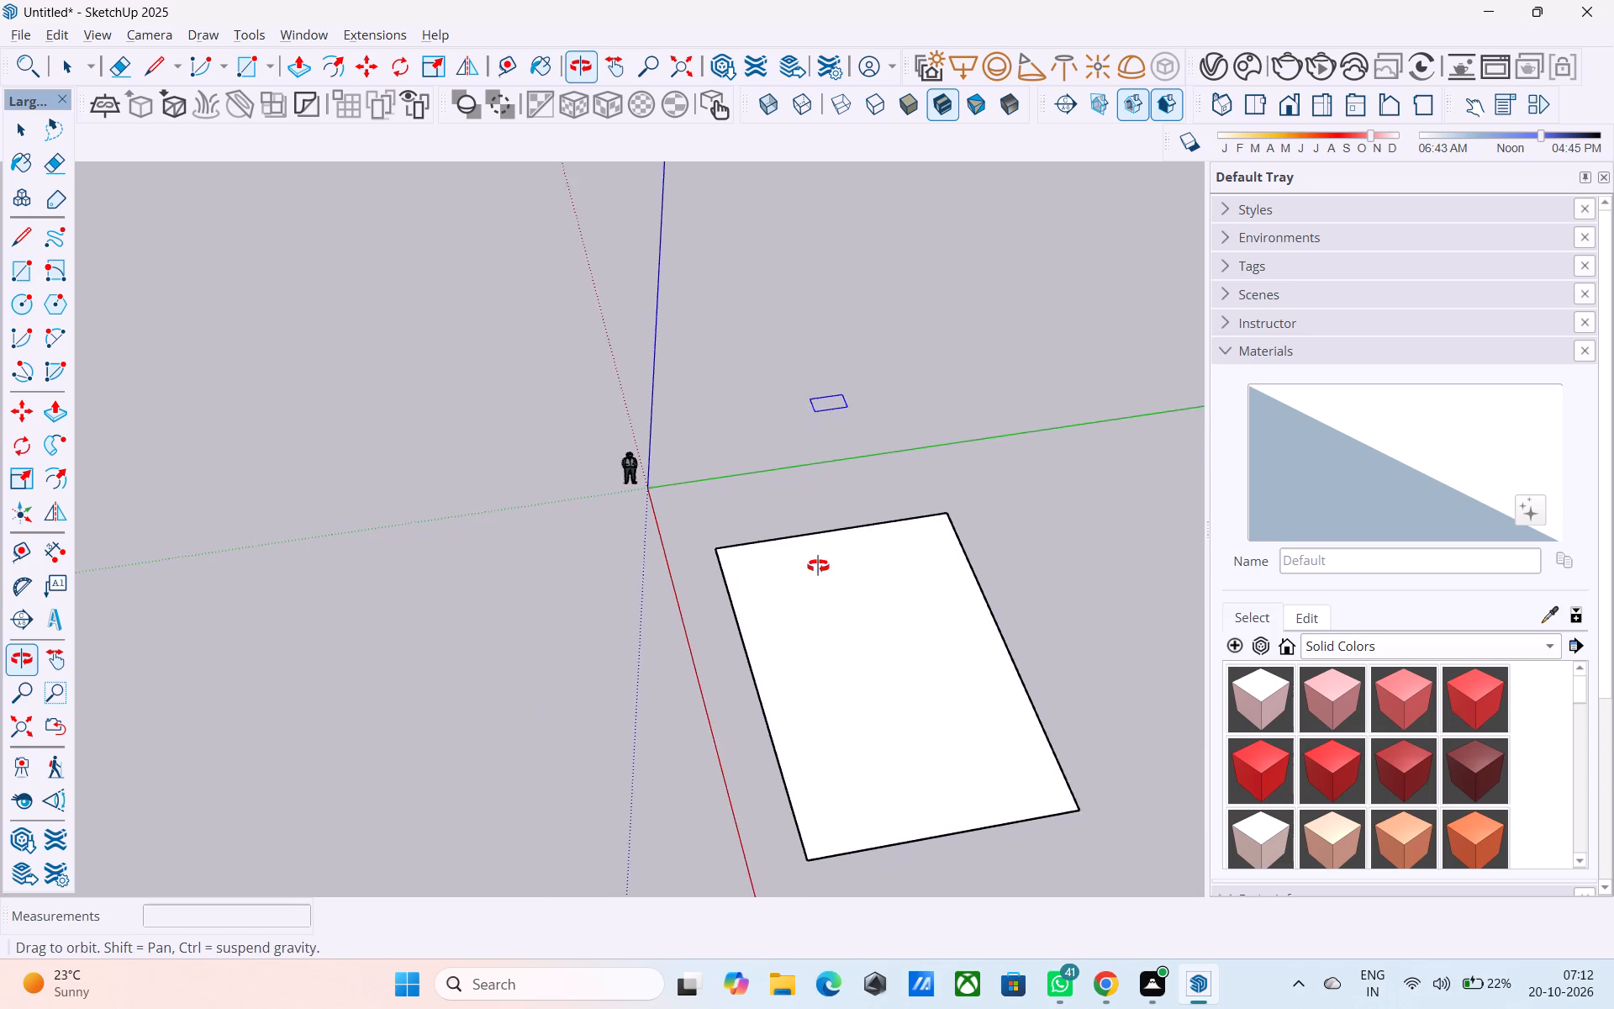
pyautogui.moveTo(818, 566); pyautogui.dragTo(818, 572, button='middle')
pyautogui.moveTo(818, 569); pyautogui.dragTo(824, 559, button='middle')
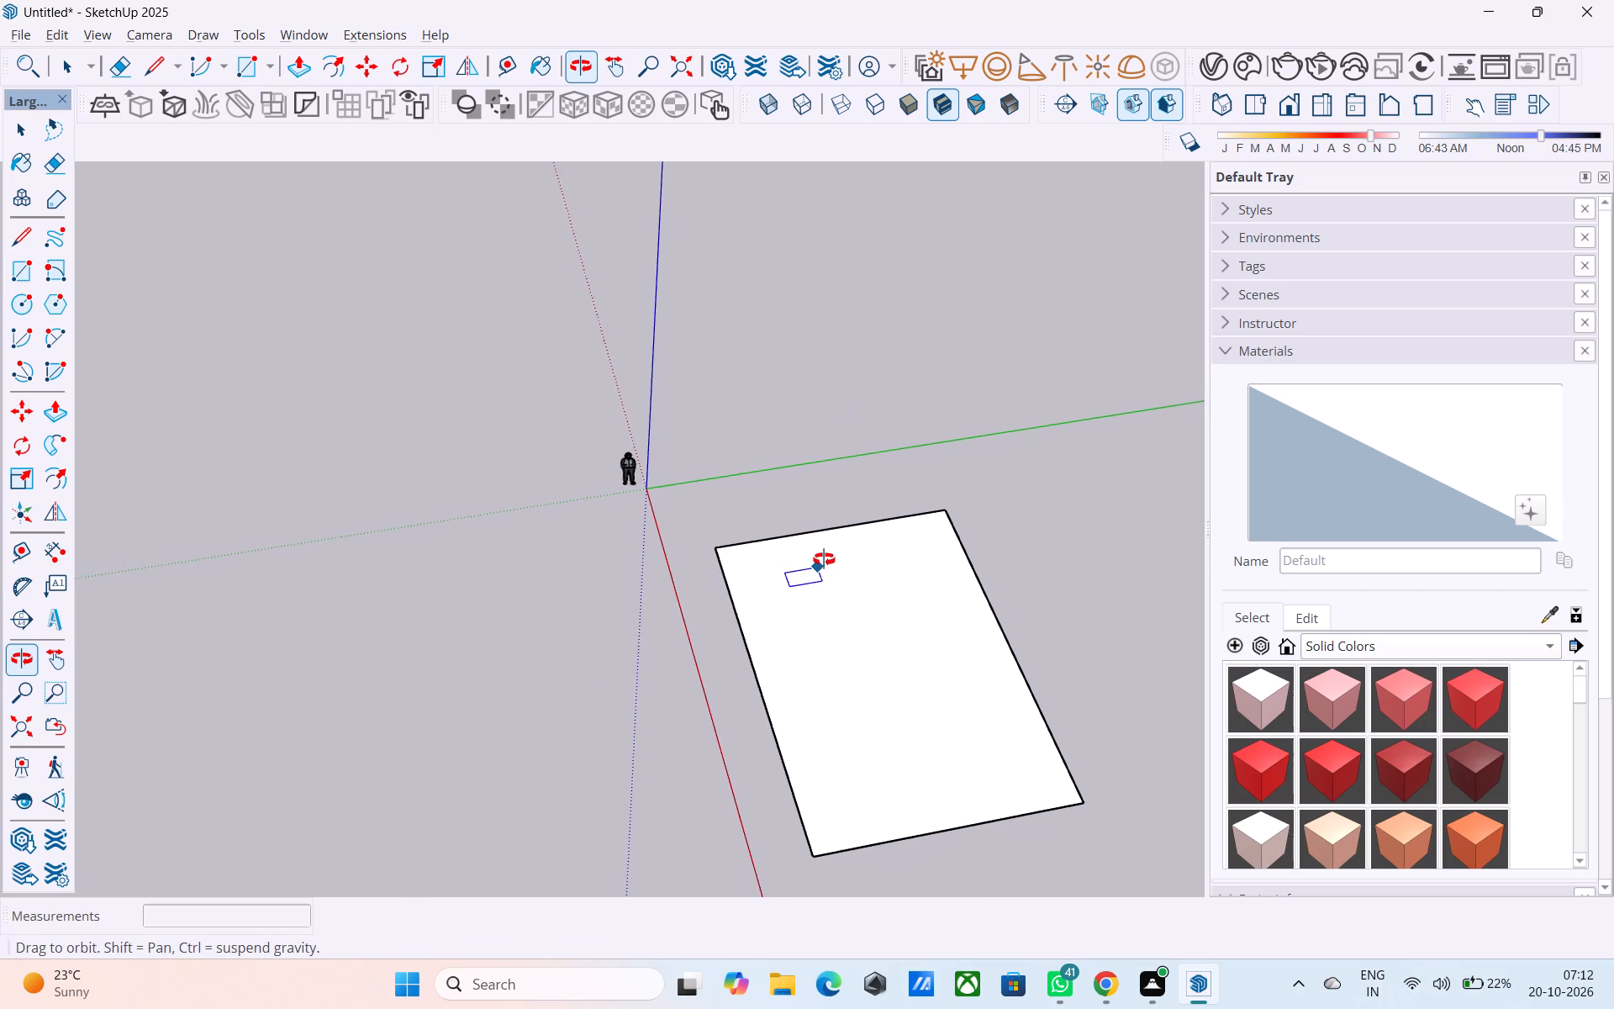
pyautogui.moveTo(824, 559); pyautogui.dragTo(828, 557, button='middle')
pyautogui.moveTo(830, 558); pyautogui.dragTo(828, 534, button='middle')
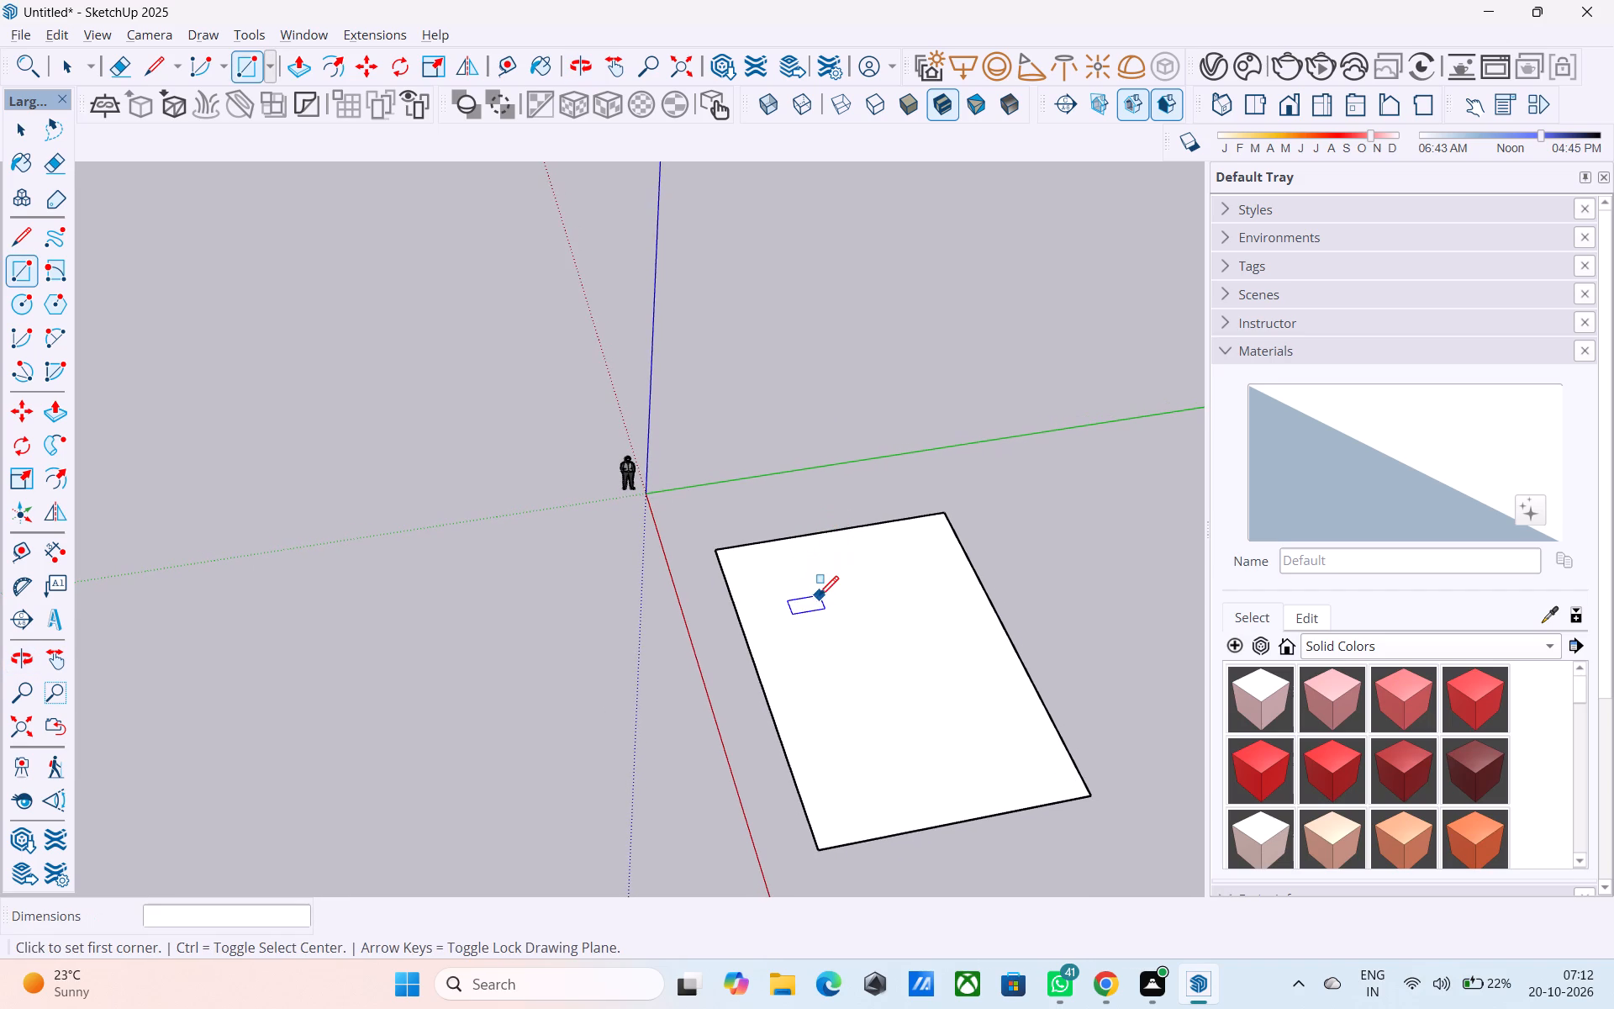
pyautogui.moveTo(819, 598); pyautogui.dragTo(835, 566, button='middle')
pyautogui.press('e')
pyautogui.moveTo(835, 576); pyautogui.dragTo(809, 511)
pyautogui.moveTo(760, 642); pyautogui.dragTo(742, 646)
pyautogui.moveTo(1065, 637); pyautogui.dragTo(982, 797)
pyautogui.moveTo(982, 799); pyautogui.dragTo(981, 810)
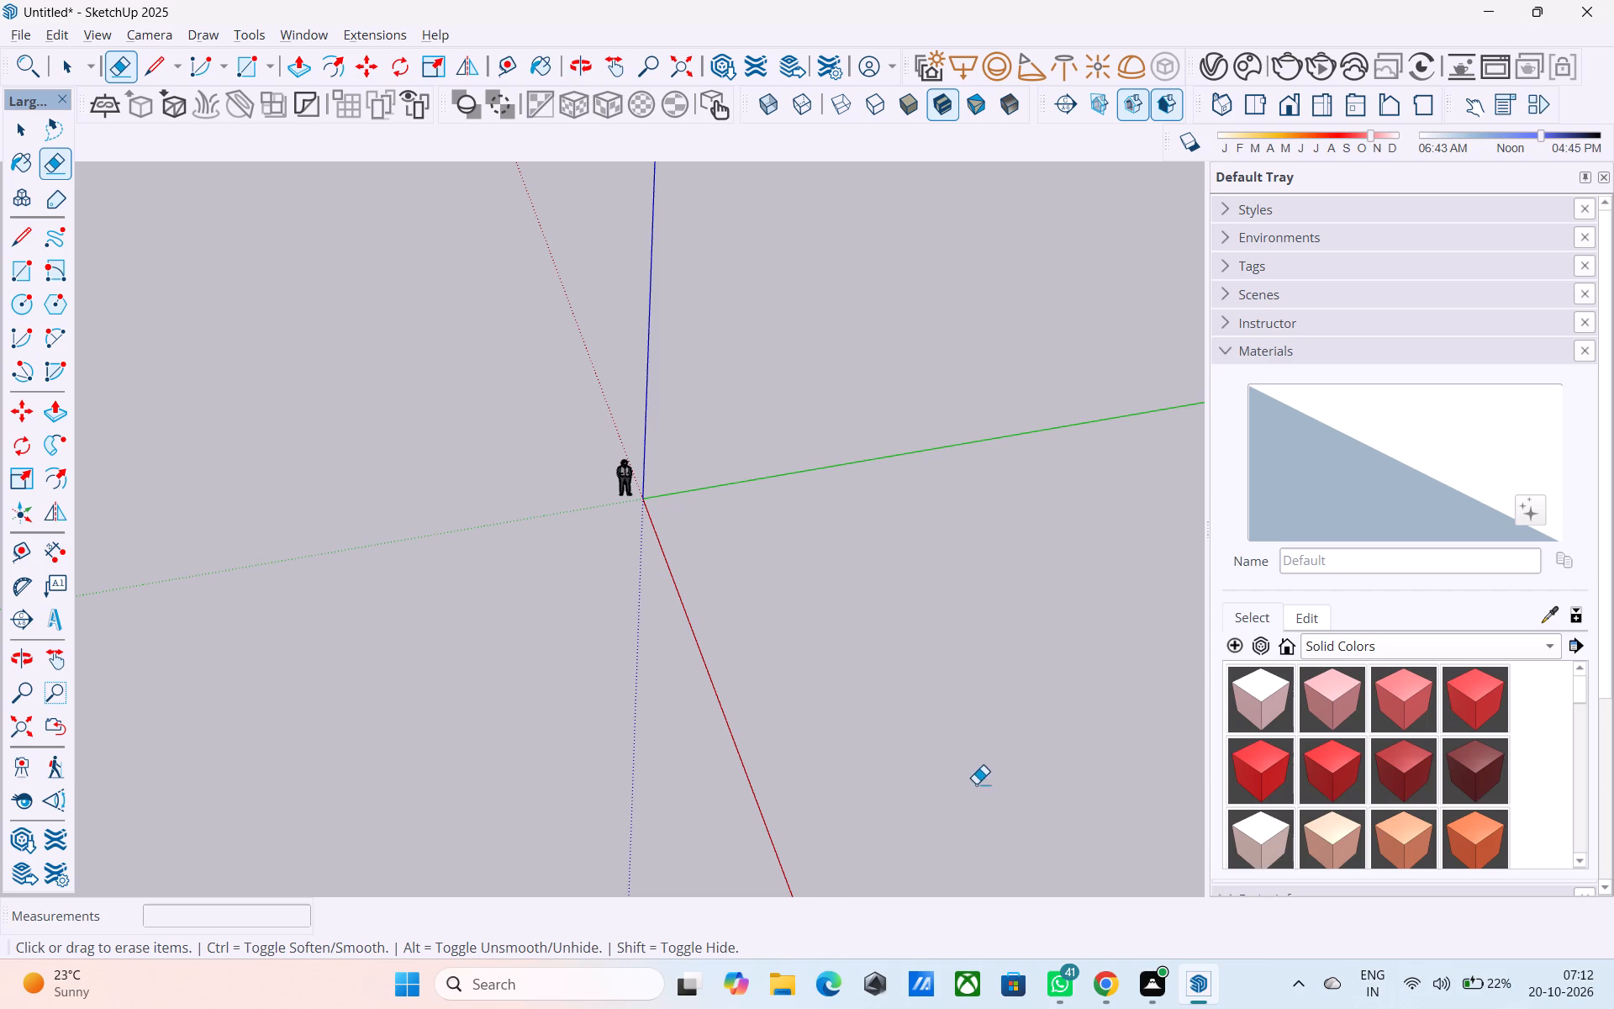
# Draw a 35' by 35' square flat on the ground beside the origin.
pyautogui.press('space')
pyautogui.press('r')
pyautogui.moveTo(949, 626); pyautogui.dragTo(869, 595, button='middle')
pyautogui.click(854, 584)
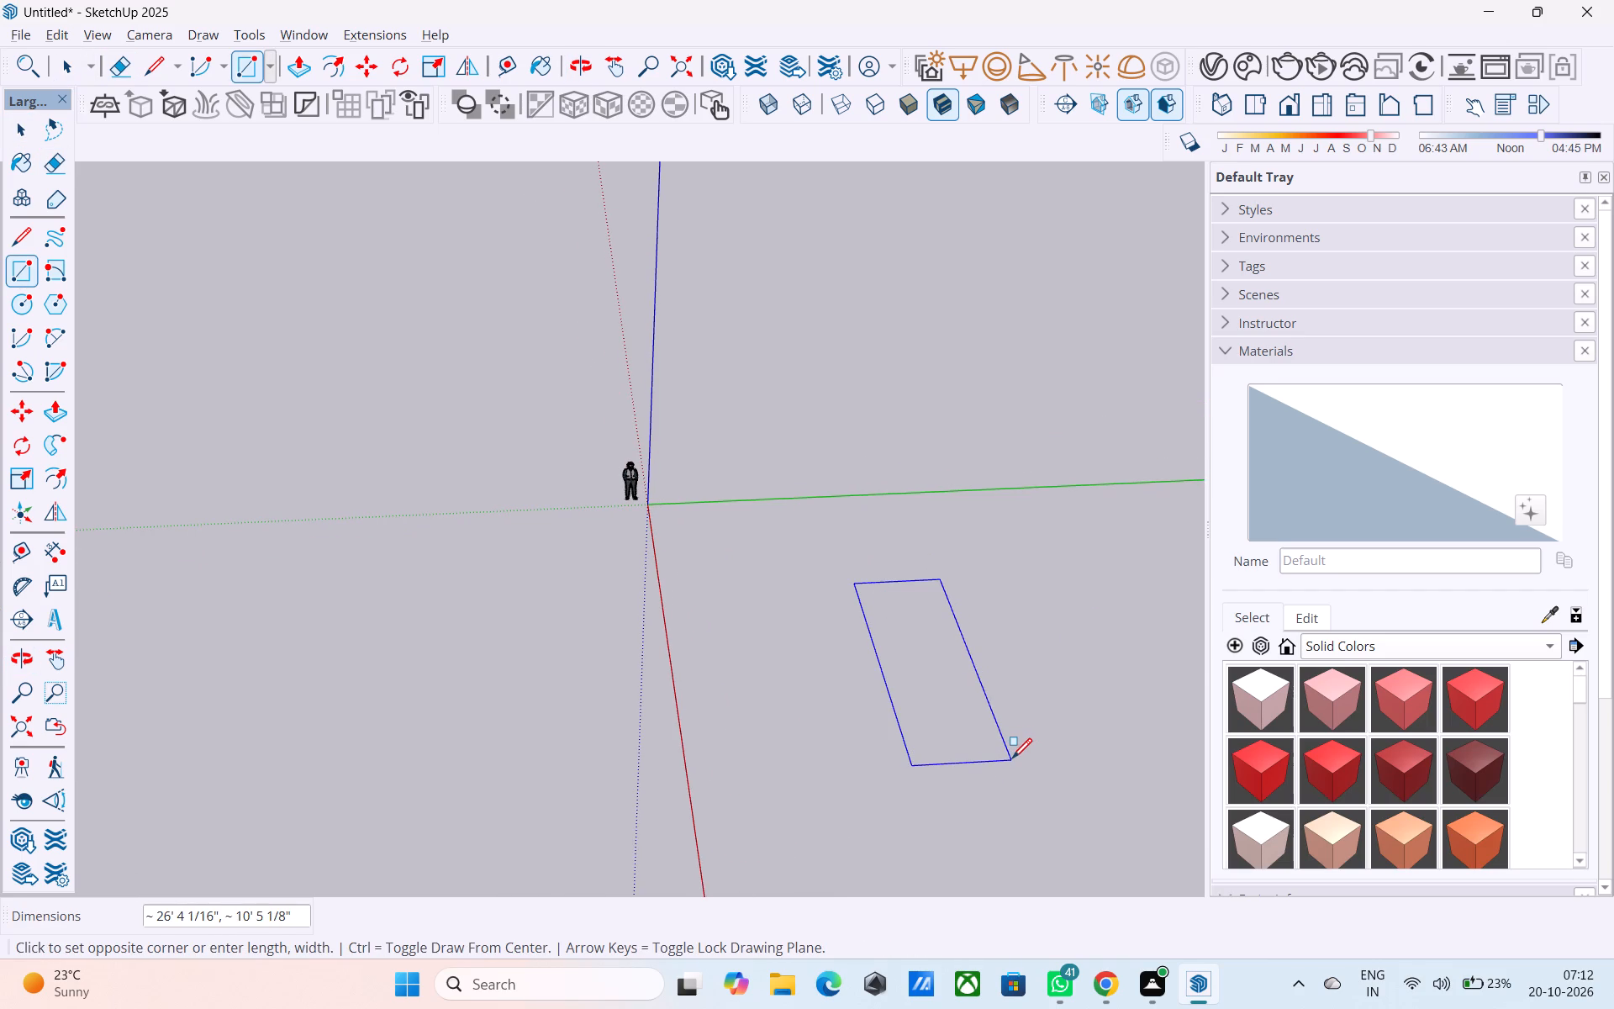
pyautogui.write("35',35'")
pyautogui.press('Return')
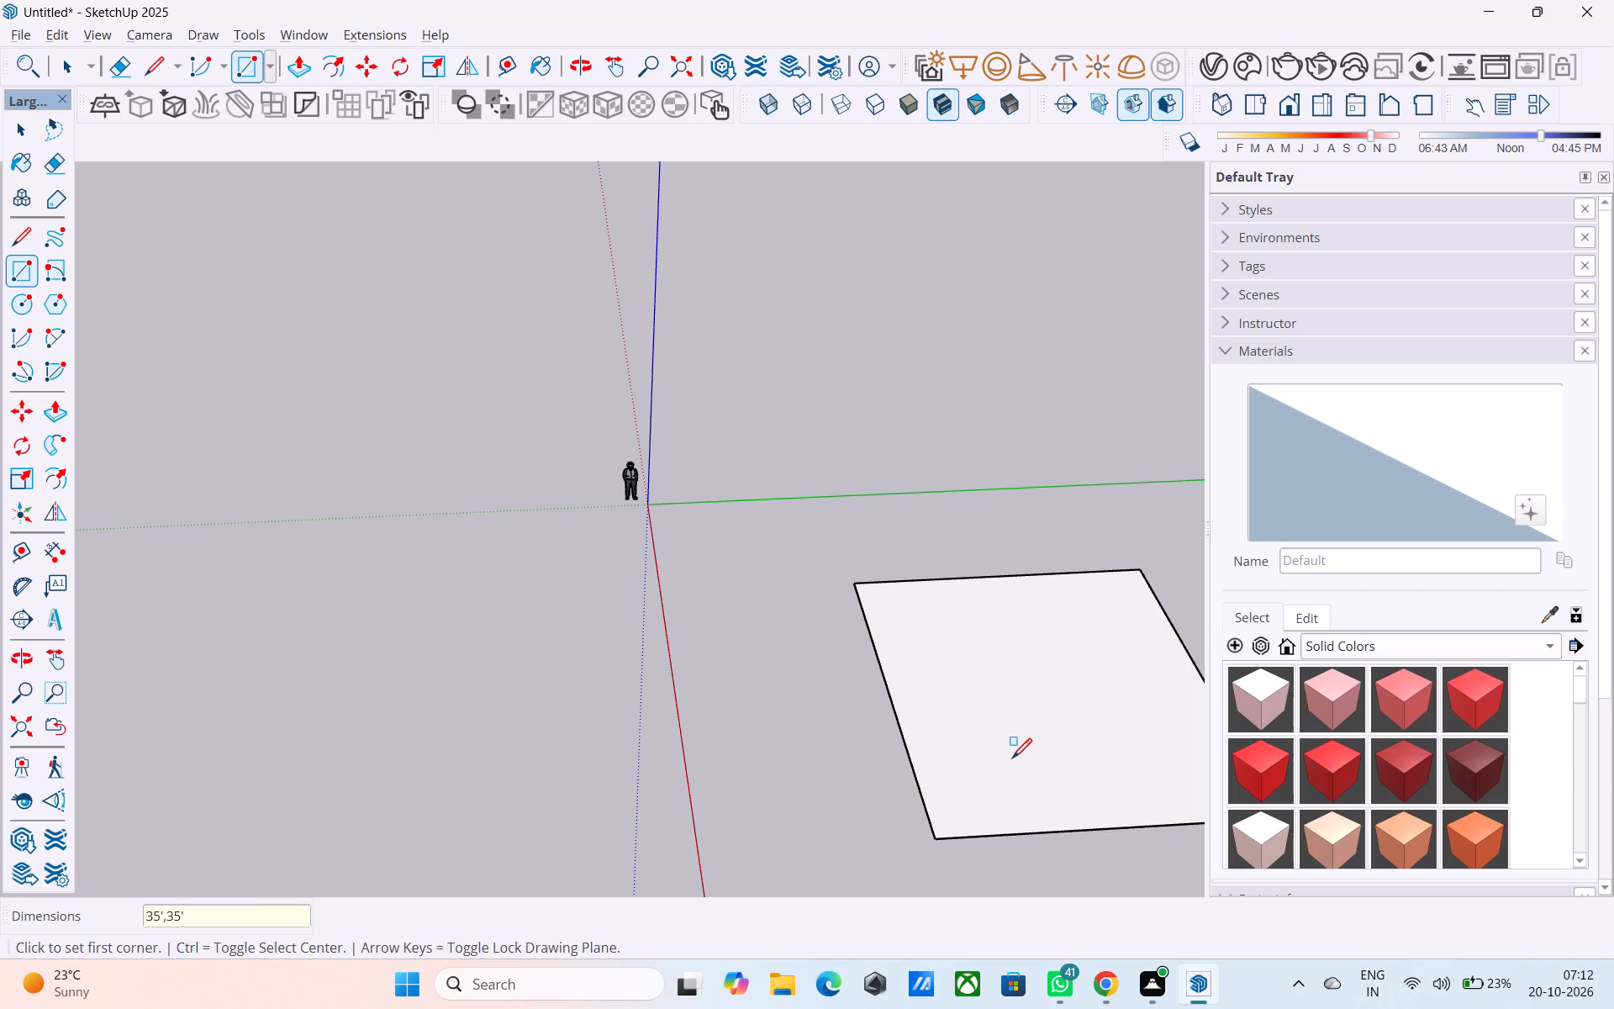
# Push/Pull the square face up 6" to form a floor slab.
pyautogui.scroll(-3, 775, 698)
pyautogui.scroll(-1, 759, 783)
pyautogui.moveTo(1025, 869); pyautogui.dragTo(1179, 806, button='middle')
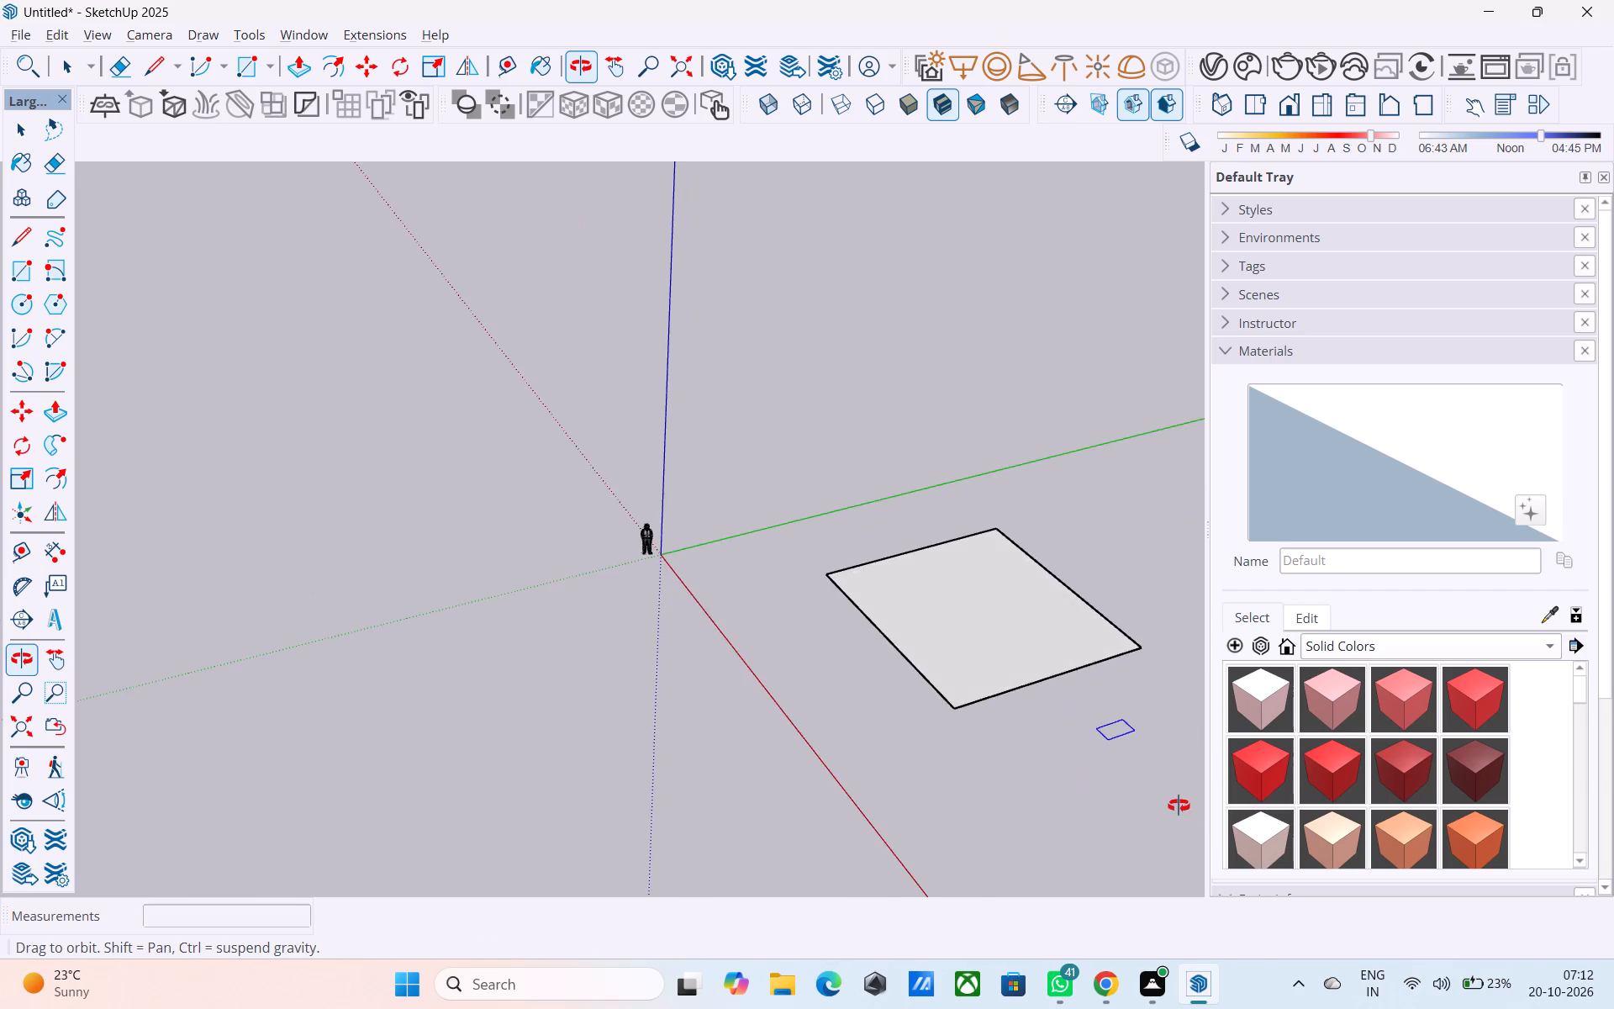
pyautogui.moveTo(1179, 806); pyautogui.dragTo(1056, 796, button='middle')
pyautogui.scroll(-2, 775, 828)
pyautogui.moveTo(983, 766); pyautogui.dragTo(996, 759, button='middle')
pyautogui.scroll(6, 998, 752)
pyautogui.scroll(-4, 594, 777)
pyautogui.scroll(4, 838, 750)
pyautogui.moveTo(911, 742); pyautogui.dragTo(931, 700, button='middle')
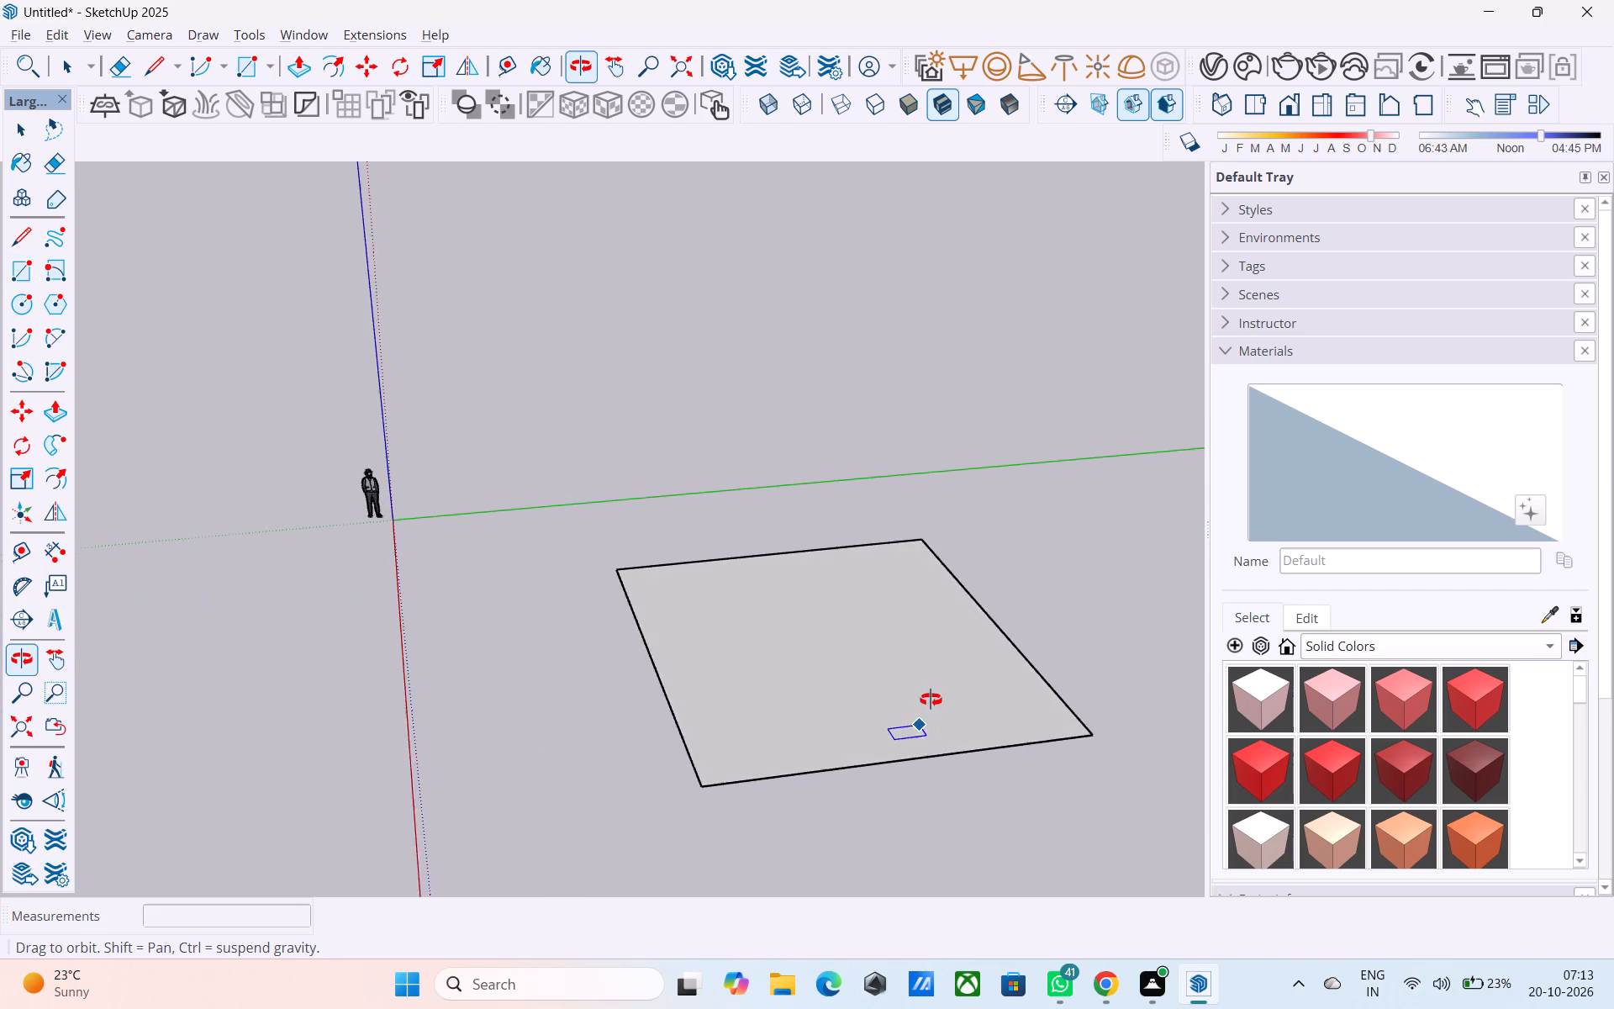
pyautogui.moveTo(931, 700); pyautogui.dragTo(936, 678, button='middle')
pyautogui.scroll(4, 926, 683)
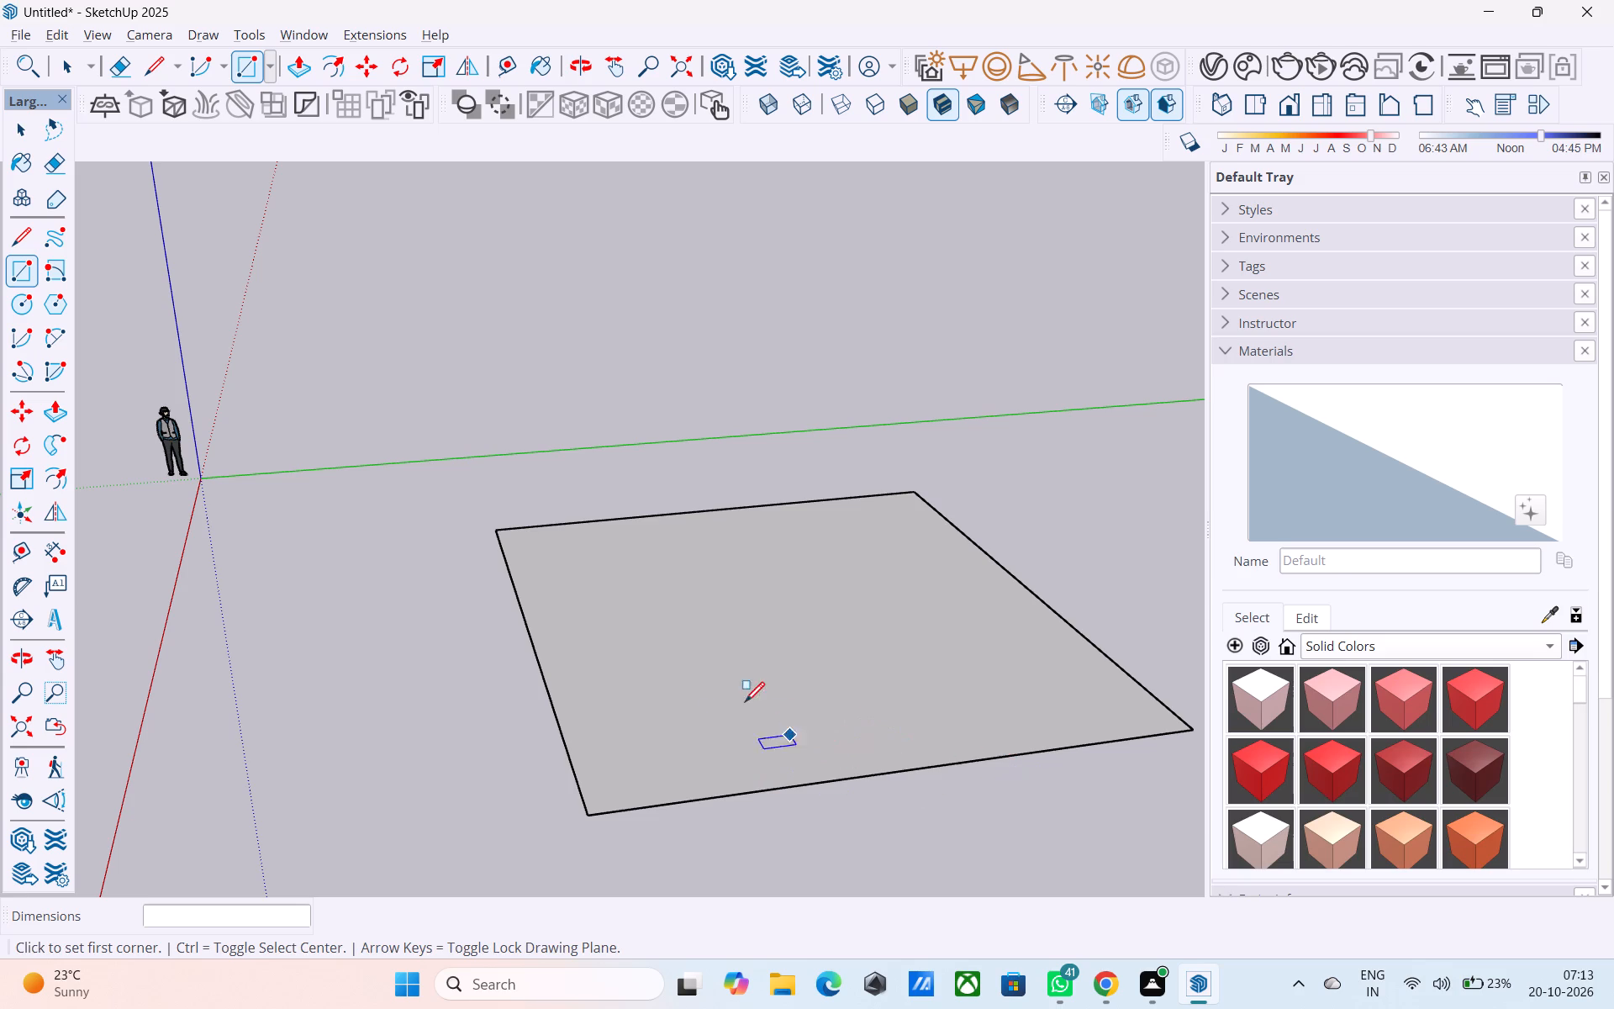
pyautogui.moveTo(741, 693); pyautogui.dragTo(664, 740, button='middle')
pyautogui.scroll(1, 753, 479)
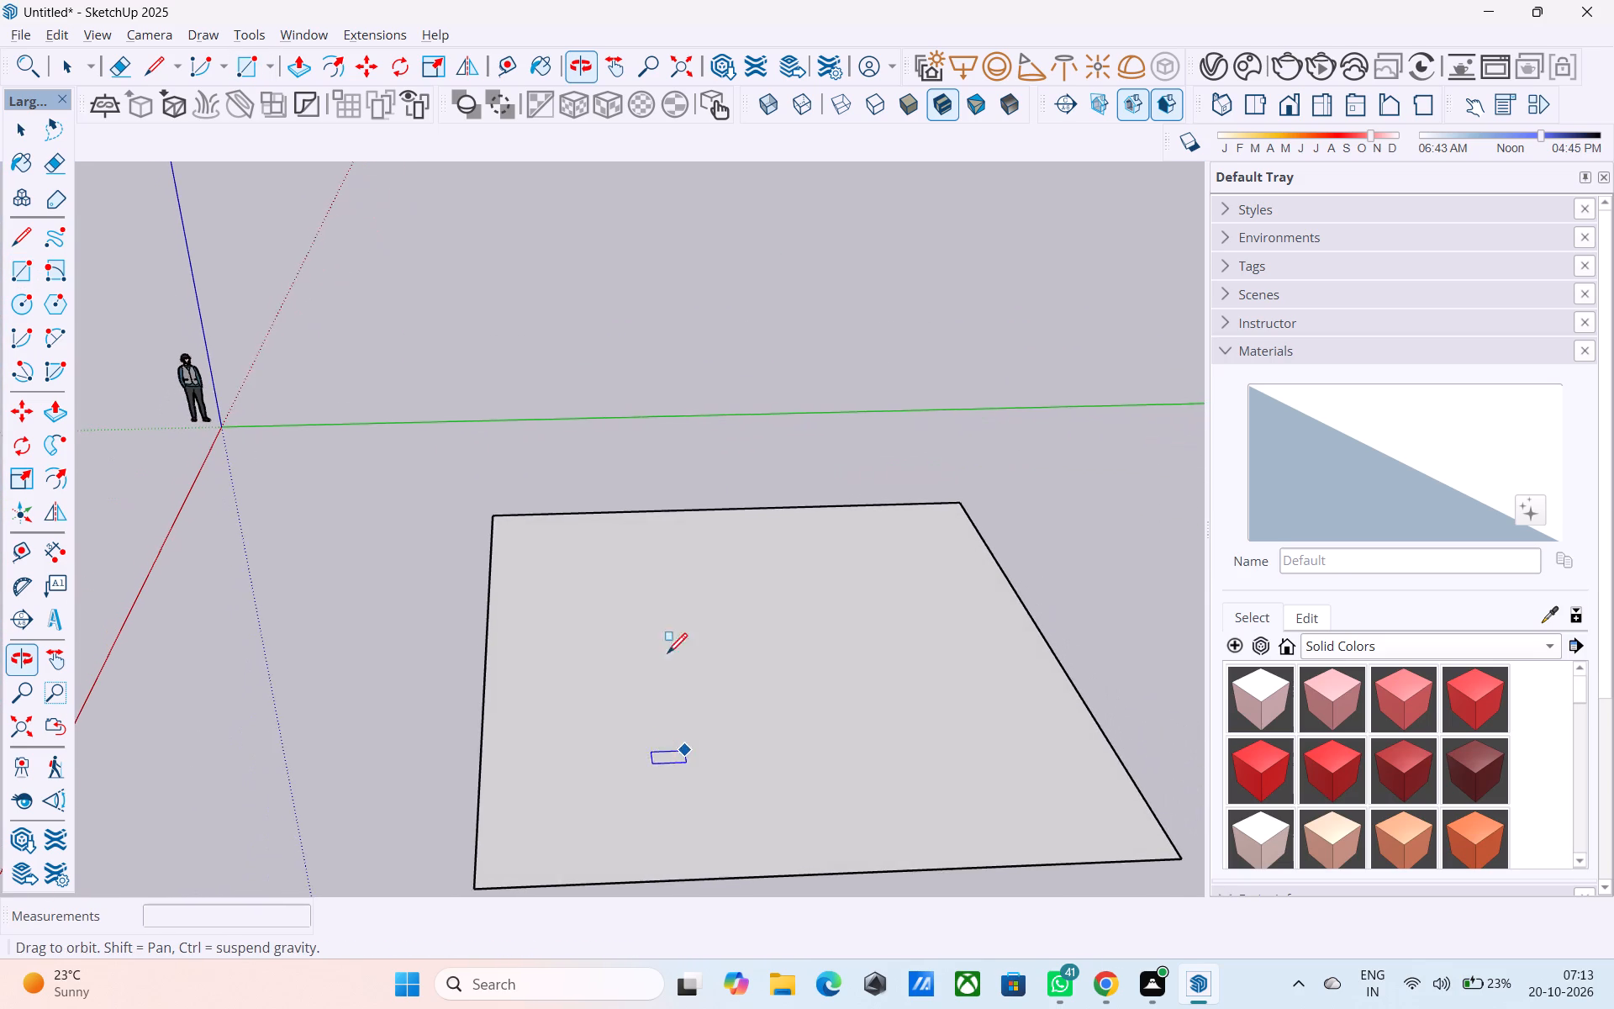
pyautogui.scroll(-2, 599, 567)
pyautogui.moveTo(586, 578); pyautogui.dragTo(586, 615, button='middle')
pyautogui.press('space')
pyautogui.click(588, 615)
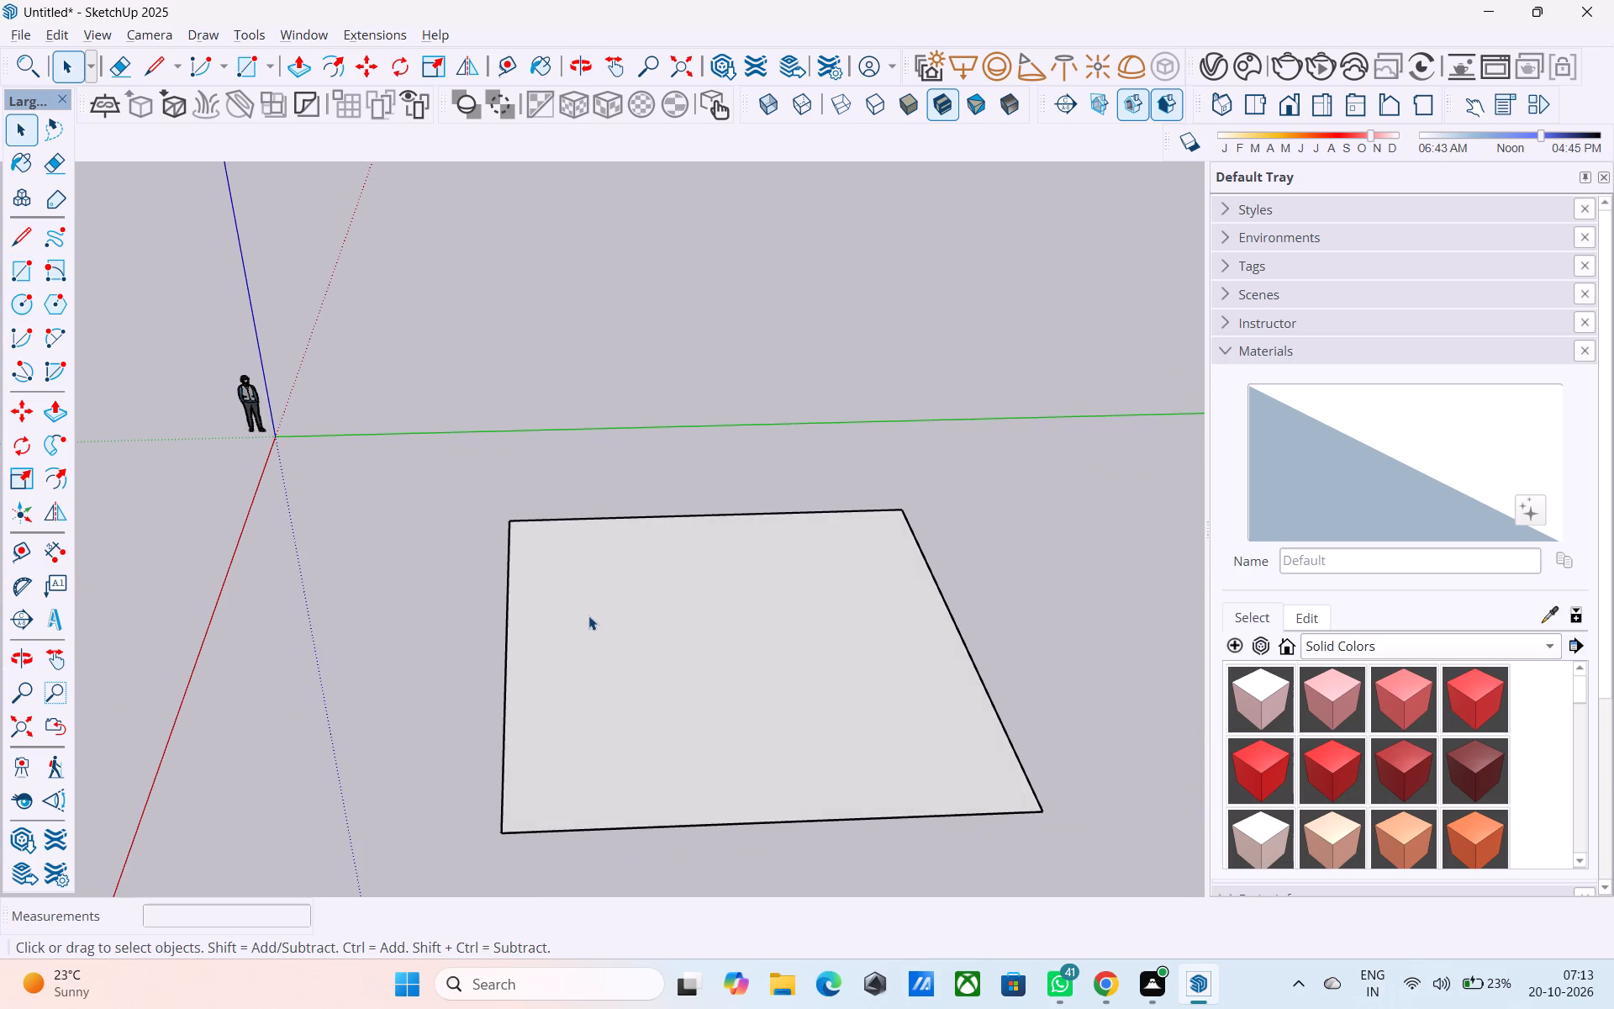
pyautogui.press('p')
pyautogui.click(588, 615)
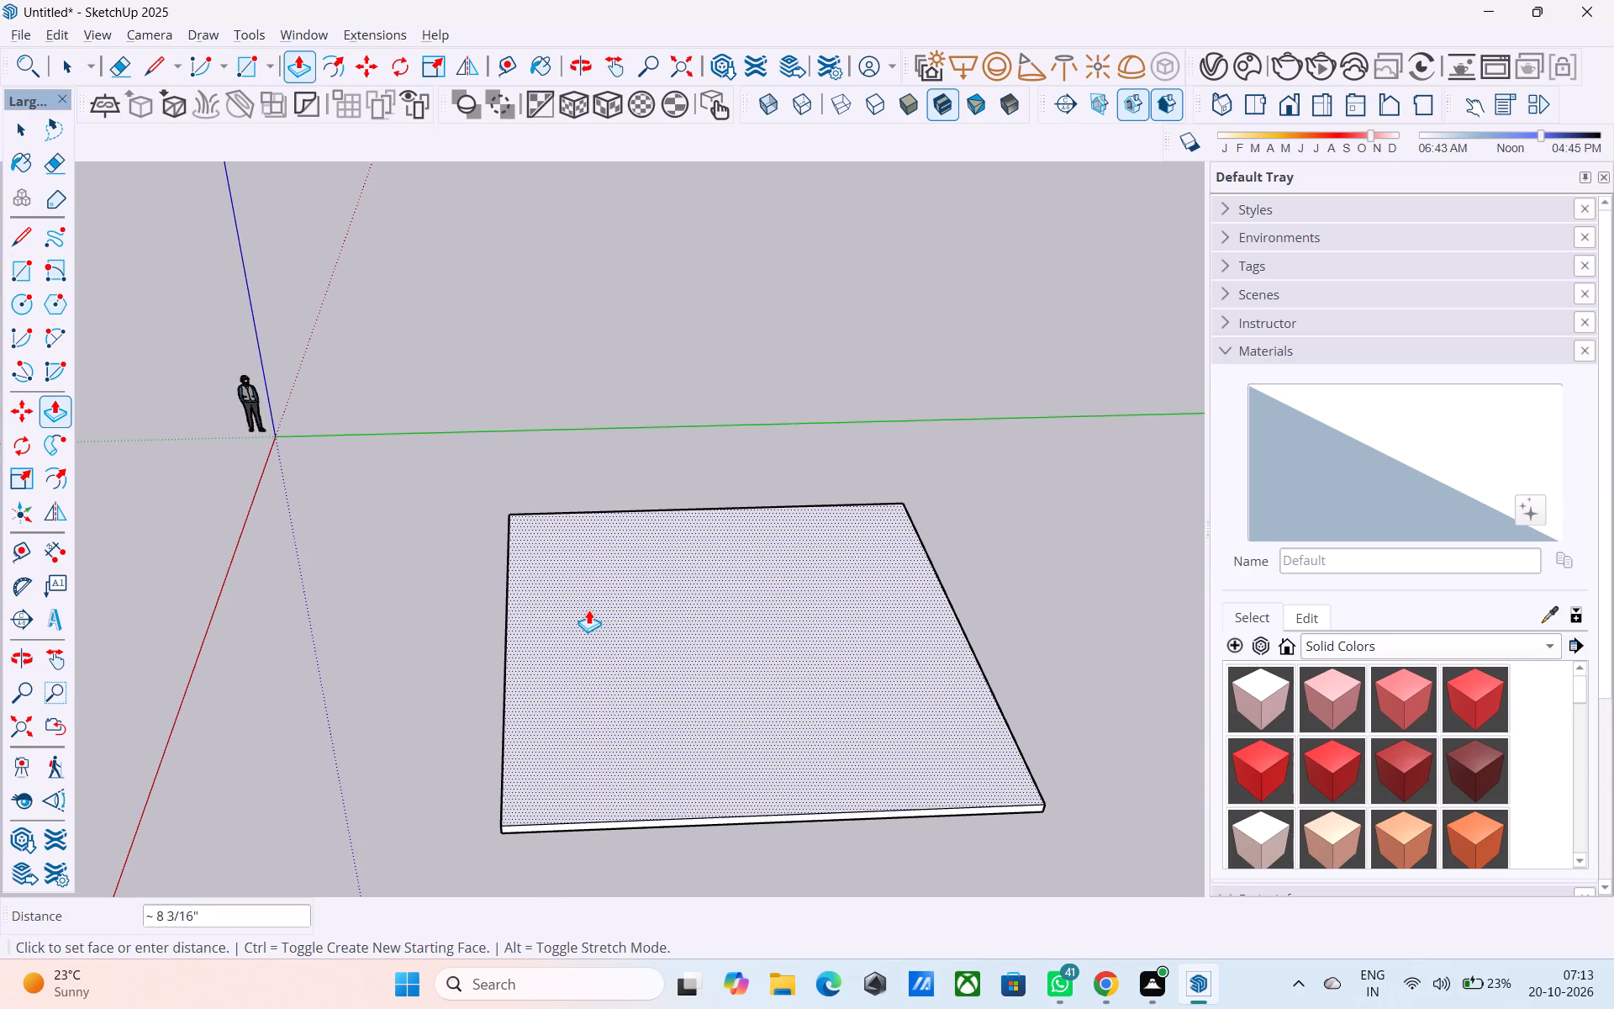
pyautogui.press('6')
pyautogui.hotkey('shift', '"')
pyautogui.press('Return')
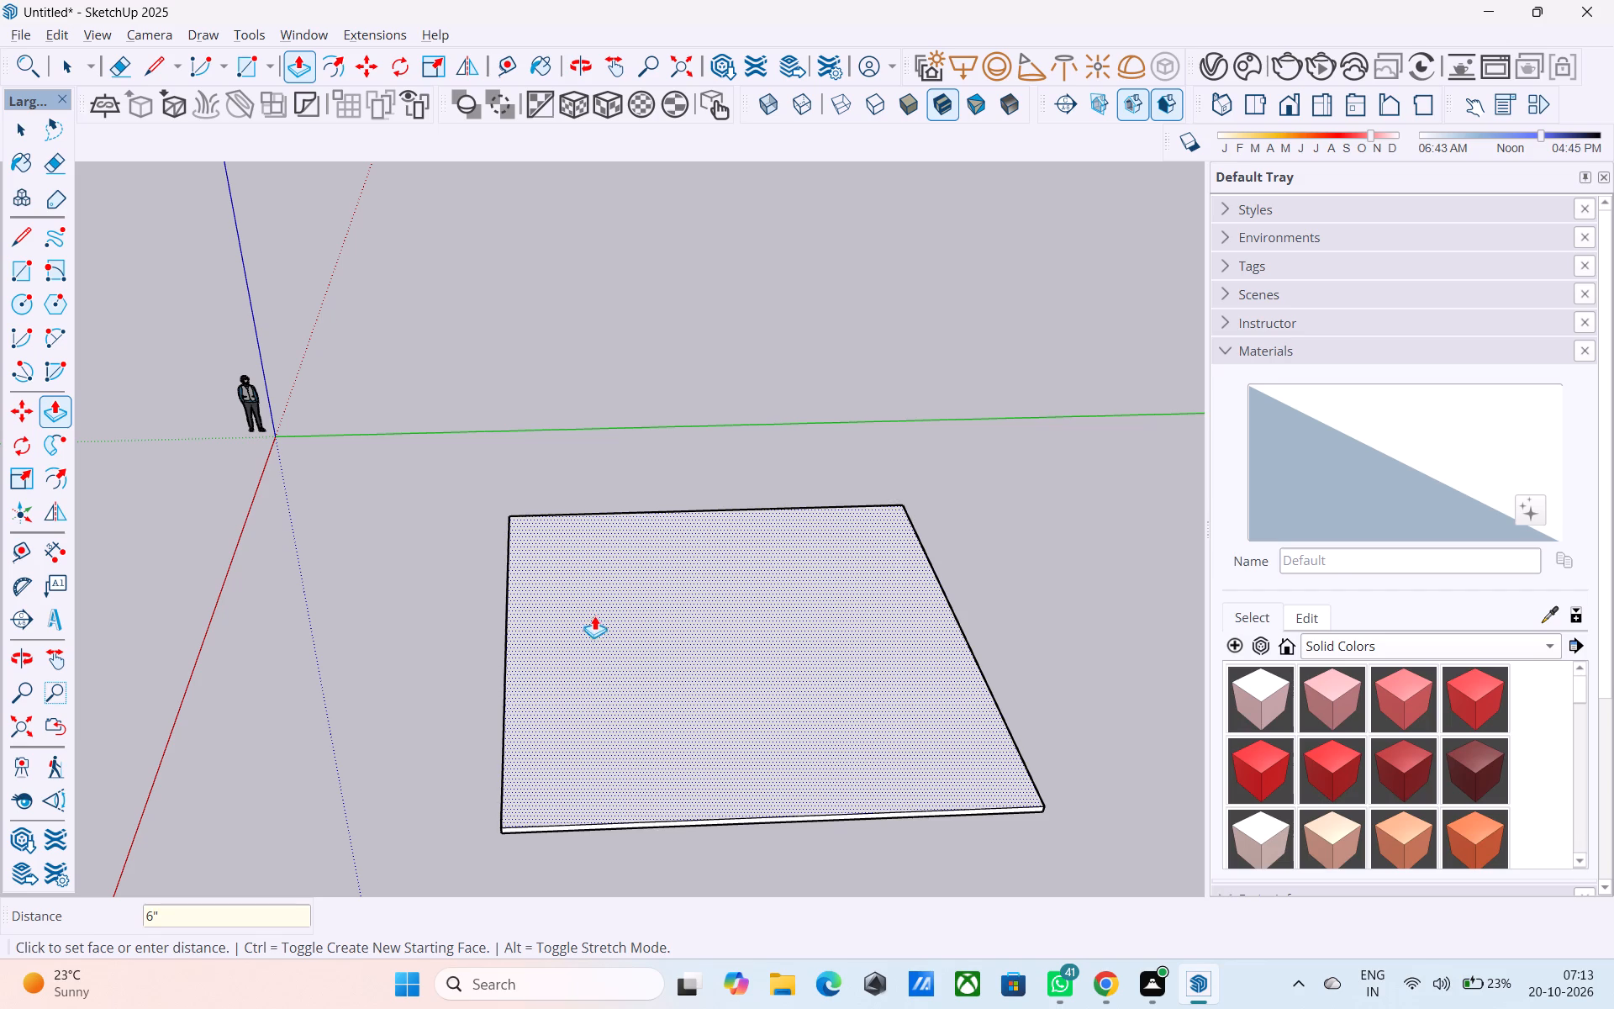
pyautogui.press('Return')
pyautogui.press('space')
# Select the whole slab with all its faces and edges and make it a group.
pyautogui.moveTo(592, 684); pyautogui.dragTo(843, 289, button='middle')
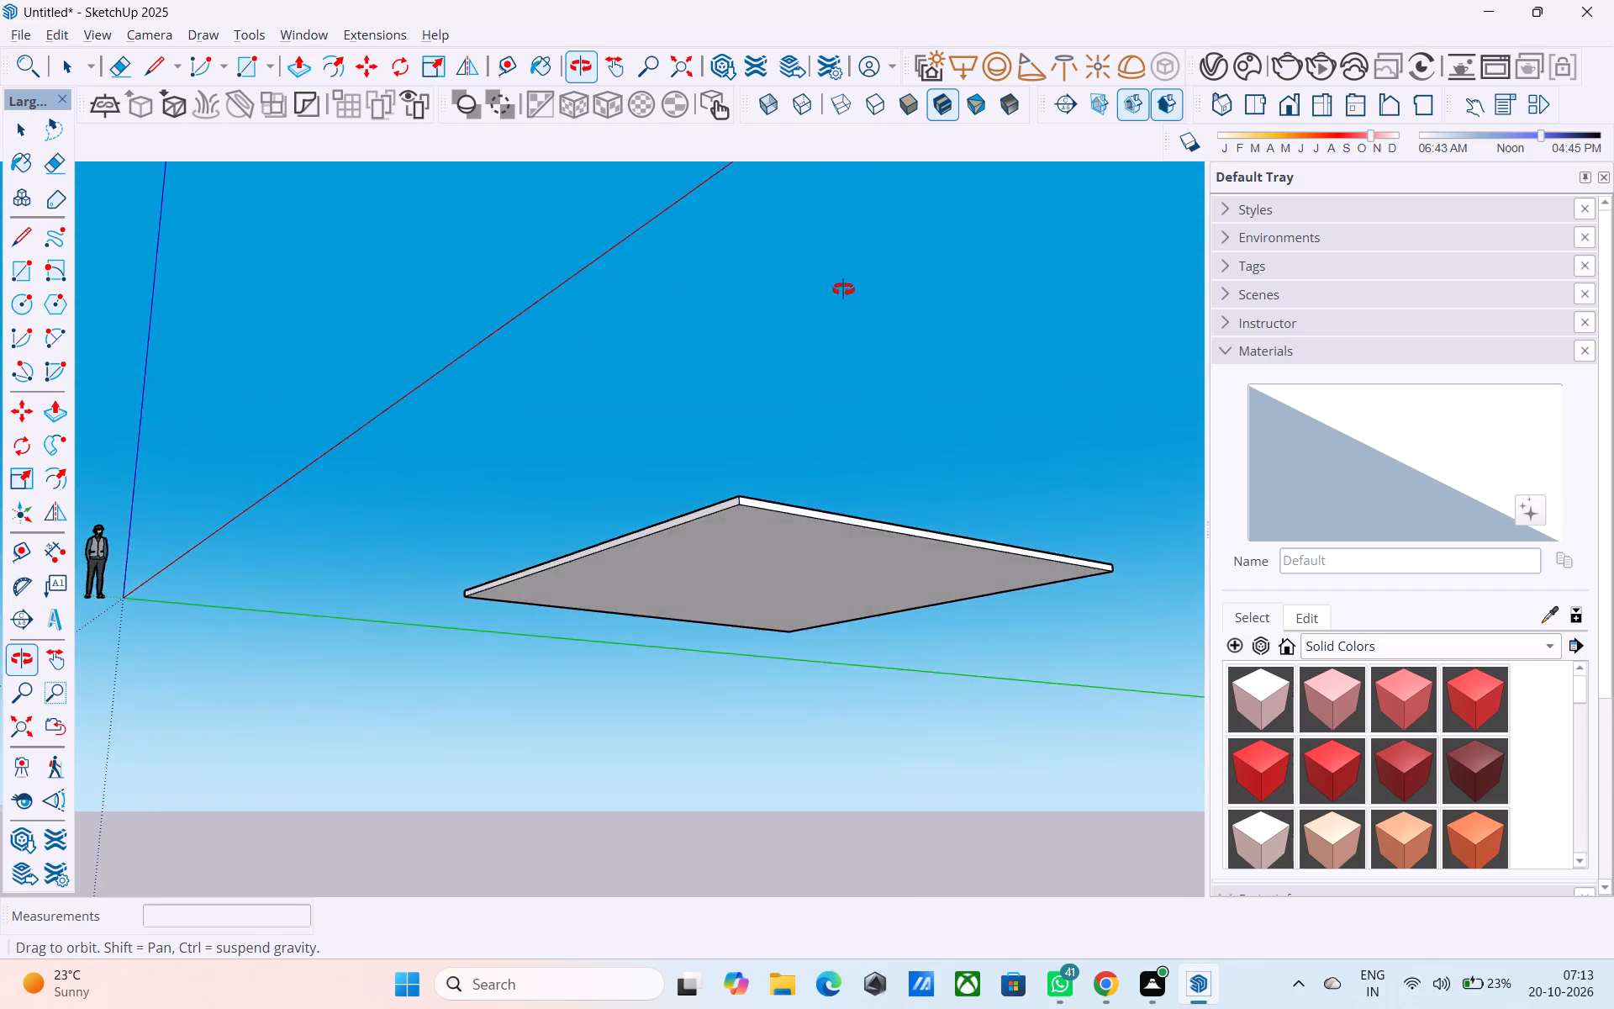
pyautogui.moveTo(843, 289); pyautogui.dragTo(814, 536, button='middle')
pyautogui.scroll(-5, 394, 587)
pyautogui.scroll(5, 583, 453)
pyautogui.moveTo(610, 478); pyautogui.dragTo(610, 526, button='middle')
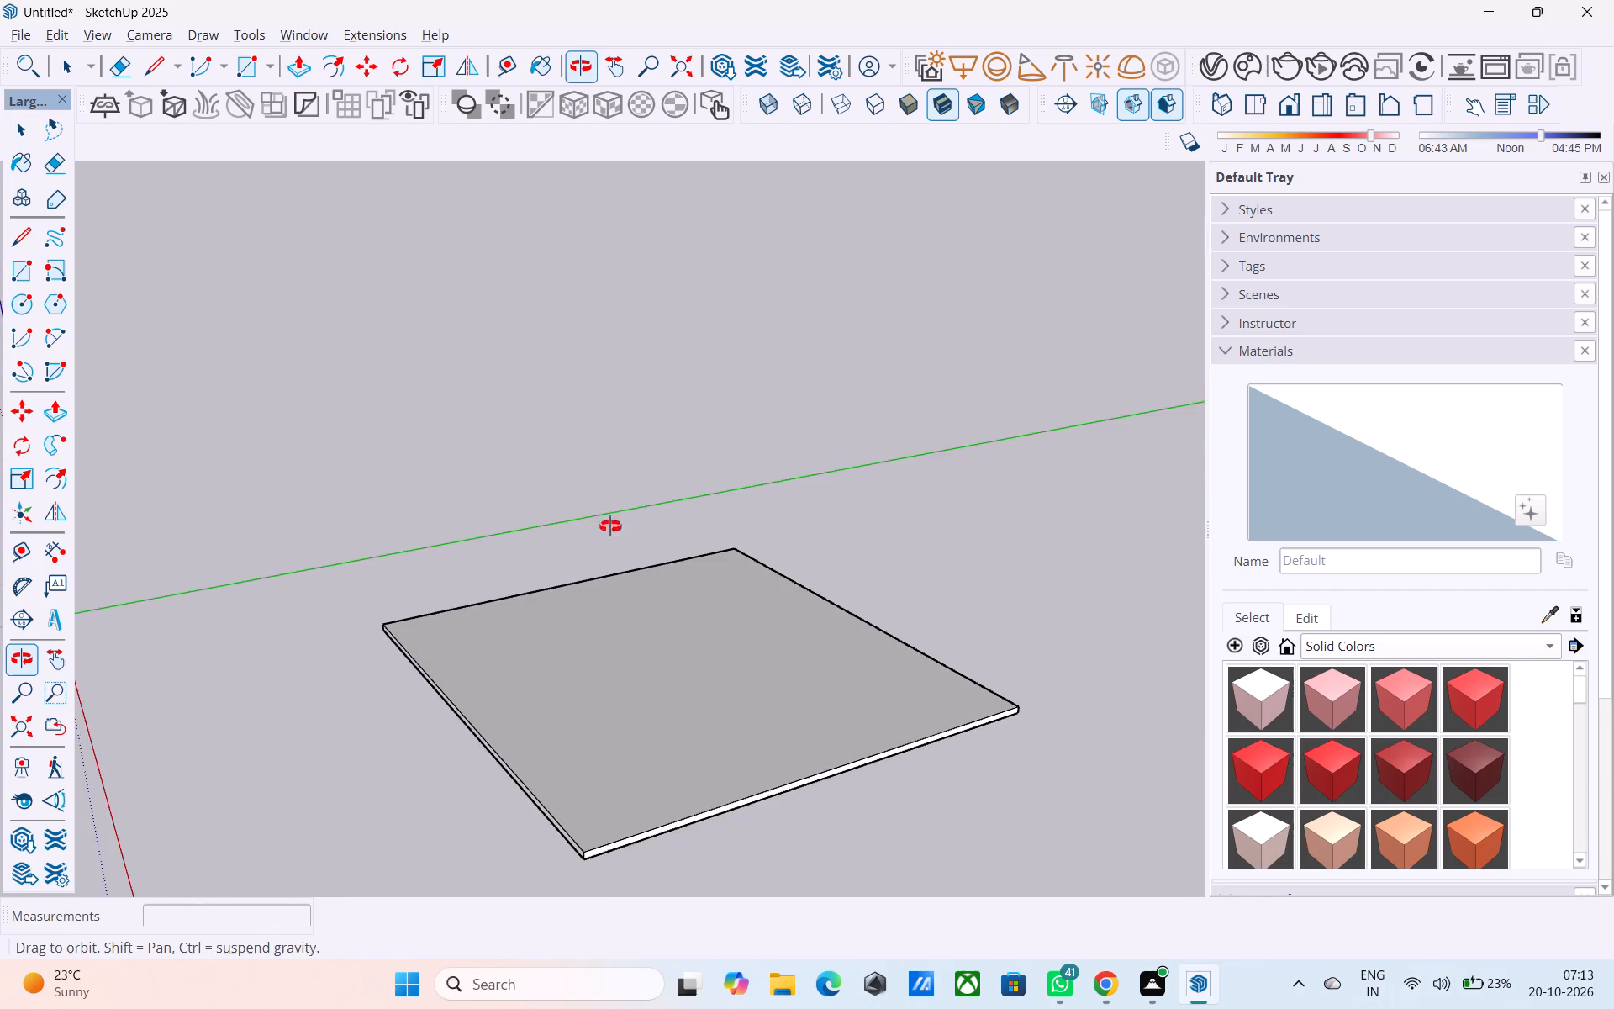
pyautogui.moveTo(610, 526); pyautogui.dragTo(613, 524, button='middle')
pyautogui.tripleClick(535, 649)
pyautogui.rightClick(533, 648)
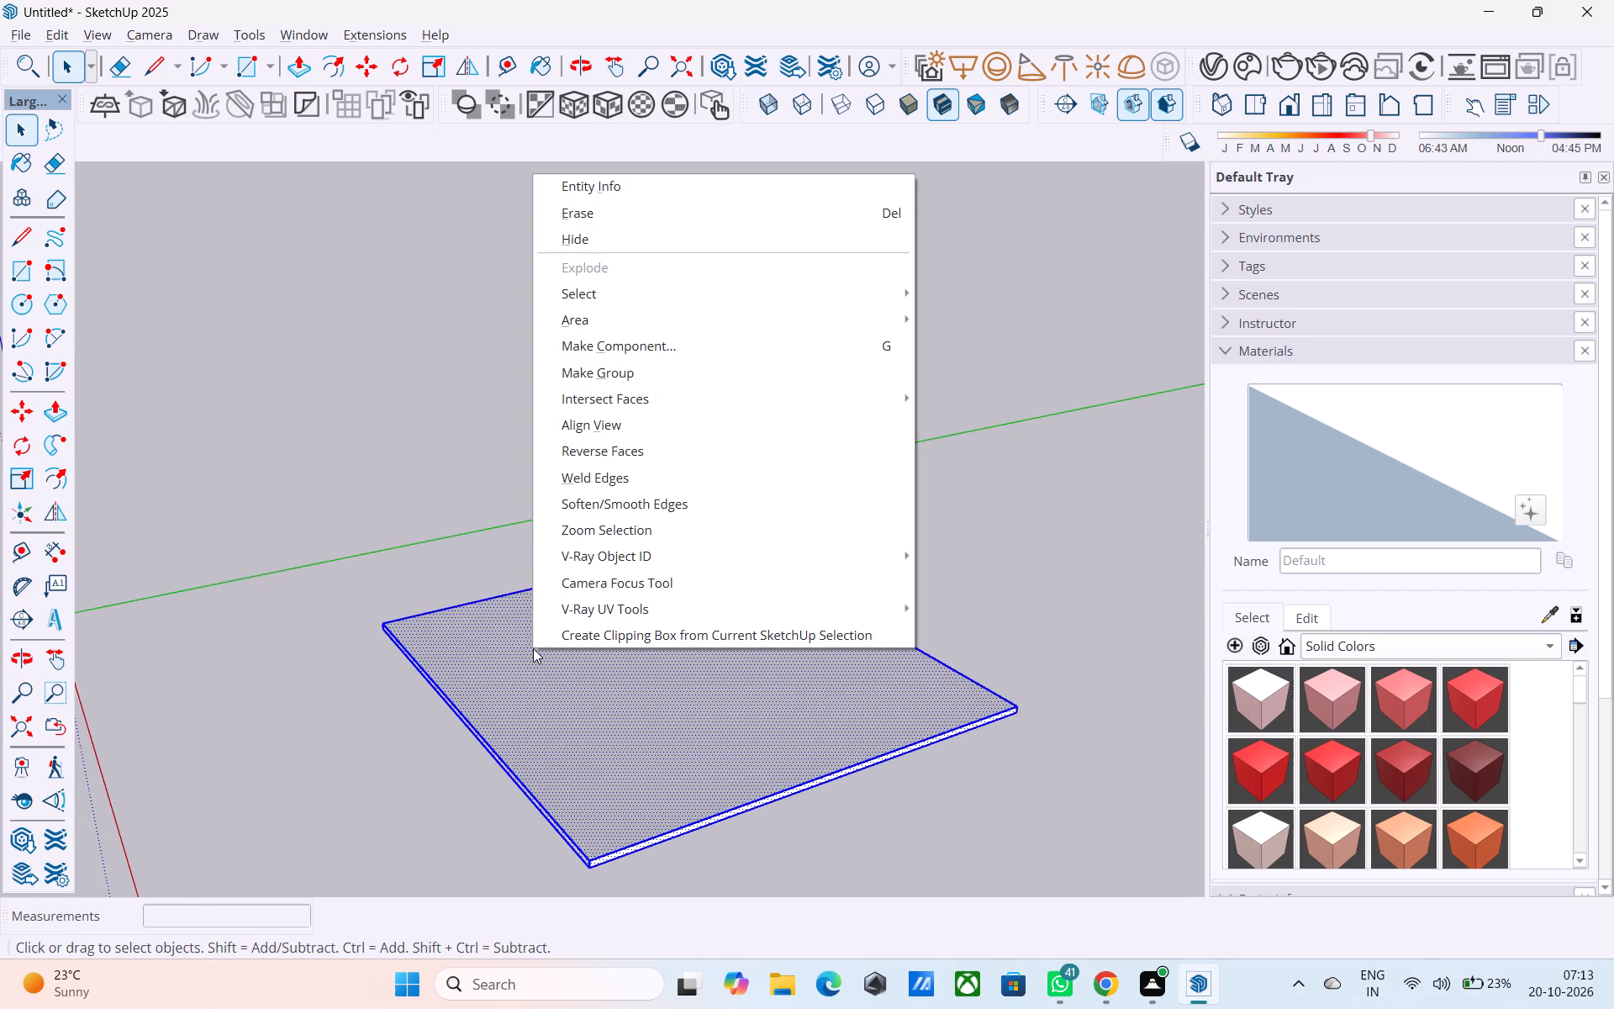
pyautogui.click(660, 379)
# Open the slab group for editing and offset its top face outline 9" inward.
pyautogui.doubleClick(545, 700)
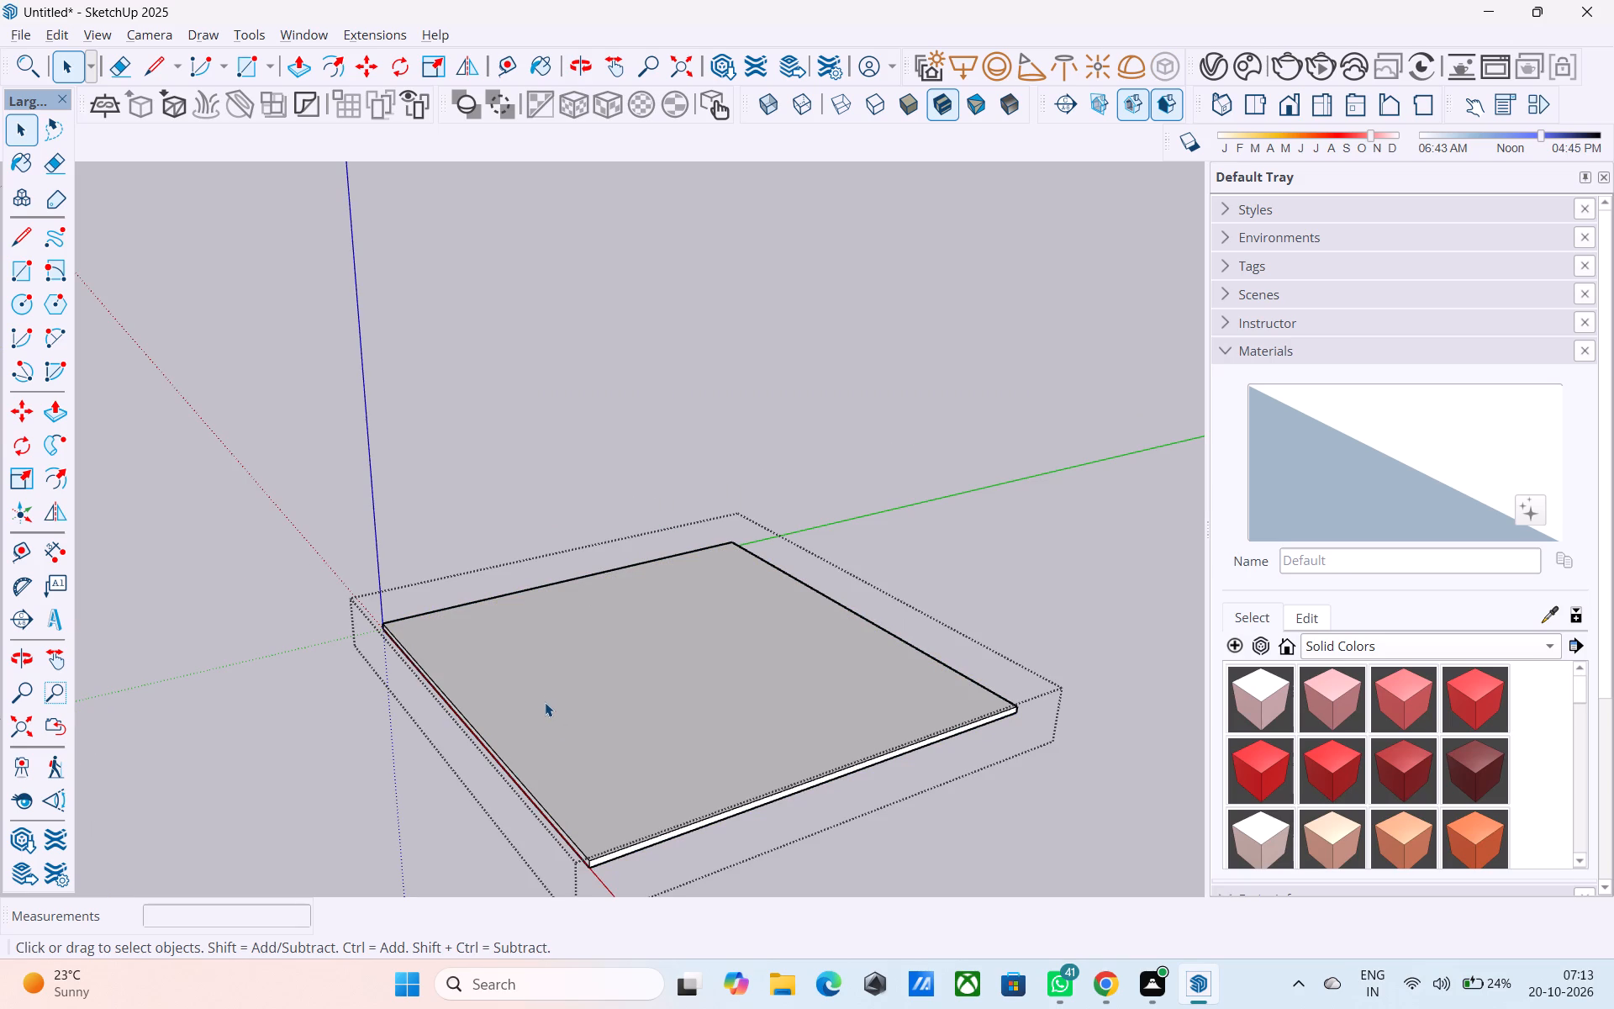
pyautogui.scroll(1, 697, 869)
pyautogui.scroll(-3, 662, 711)
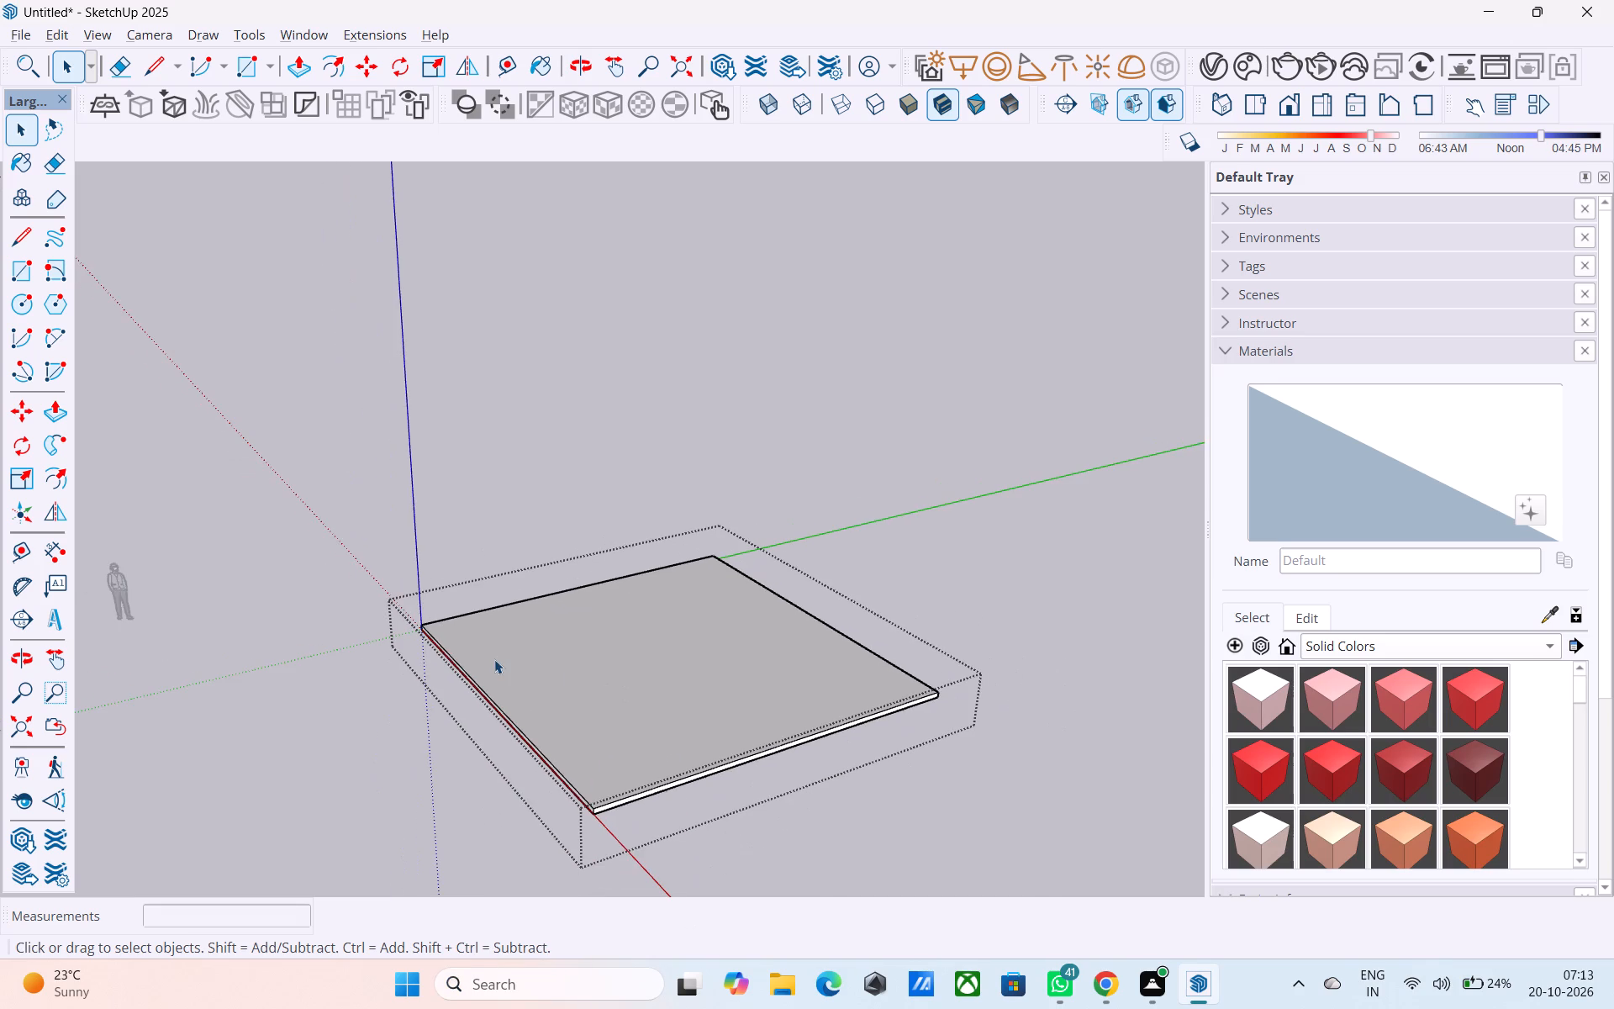
pyautogui.scroll(-1, 497, 692)
pyautogui.moveTo(497, 692); pyautogui.dragTo(504, 726, button='middle')
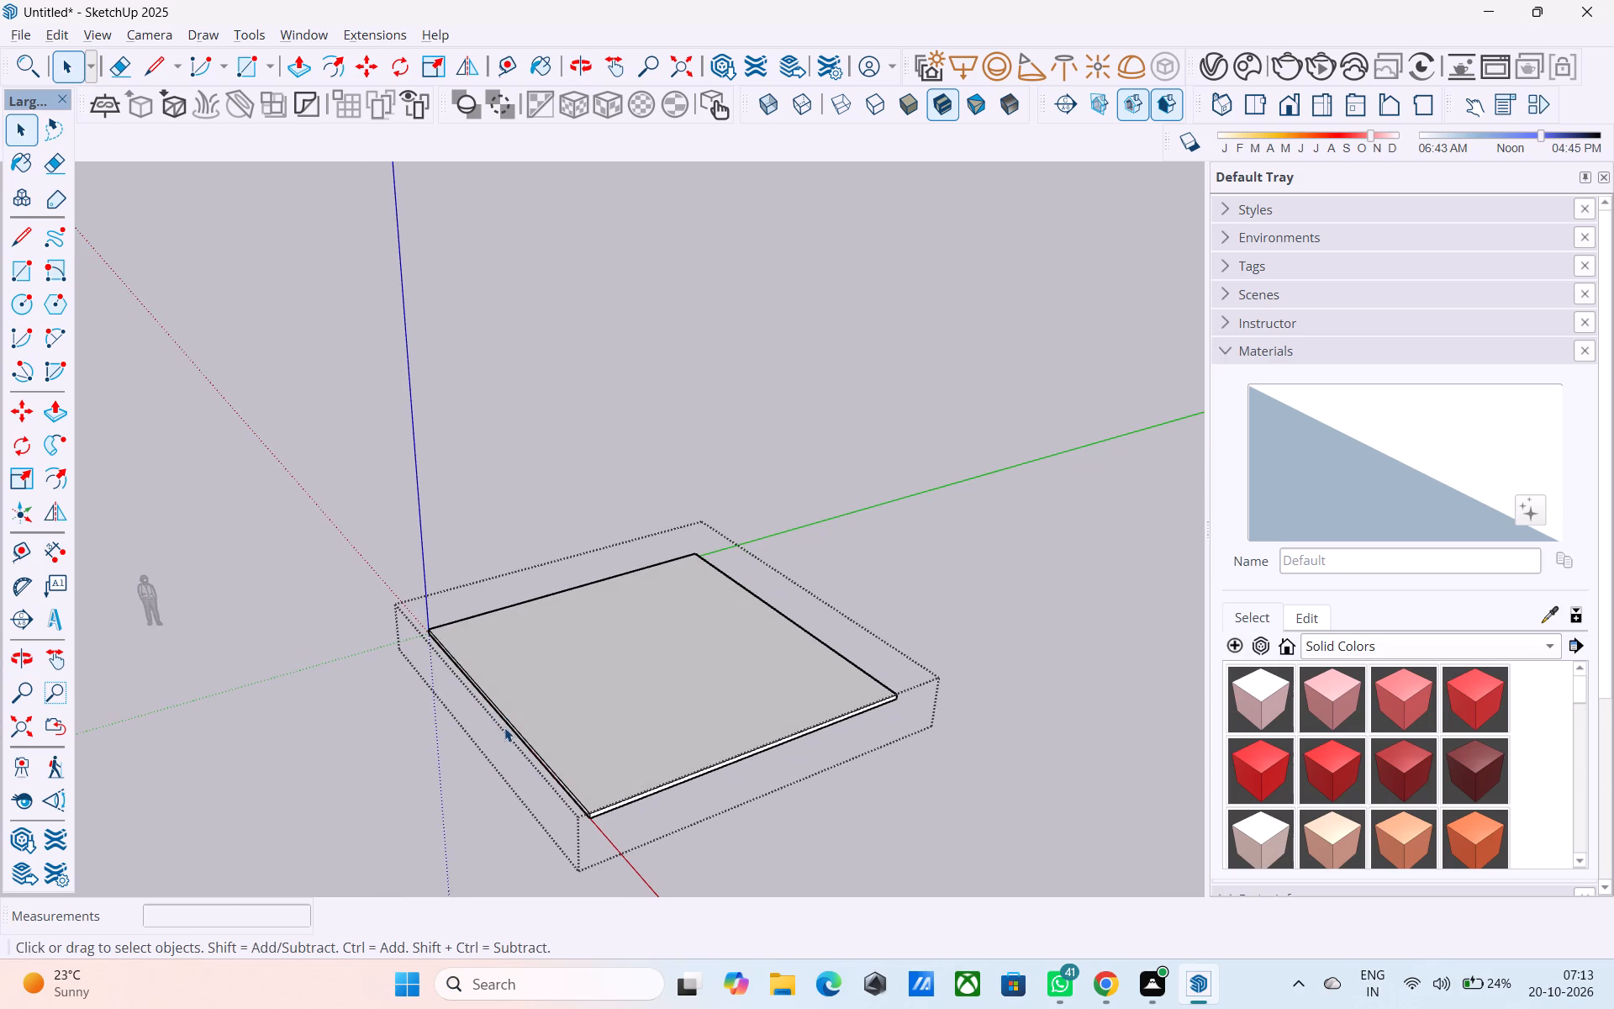
pyautogui.moveTo(504, 727); pyautogui.dragTo(520, 816, button='middle')
pyautogui.click(644, 735)
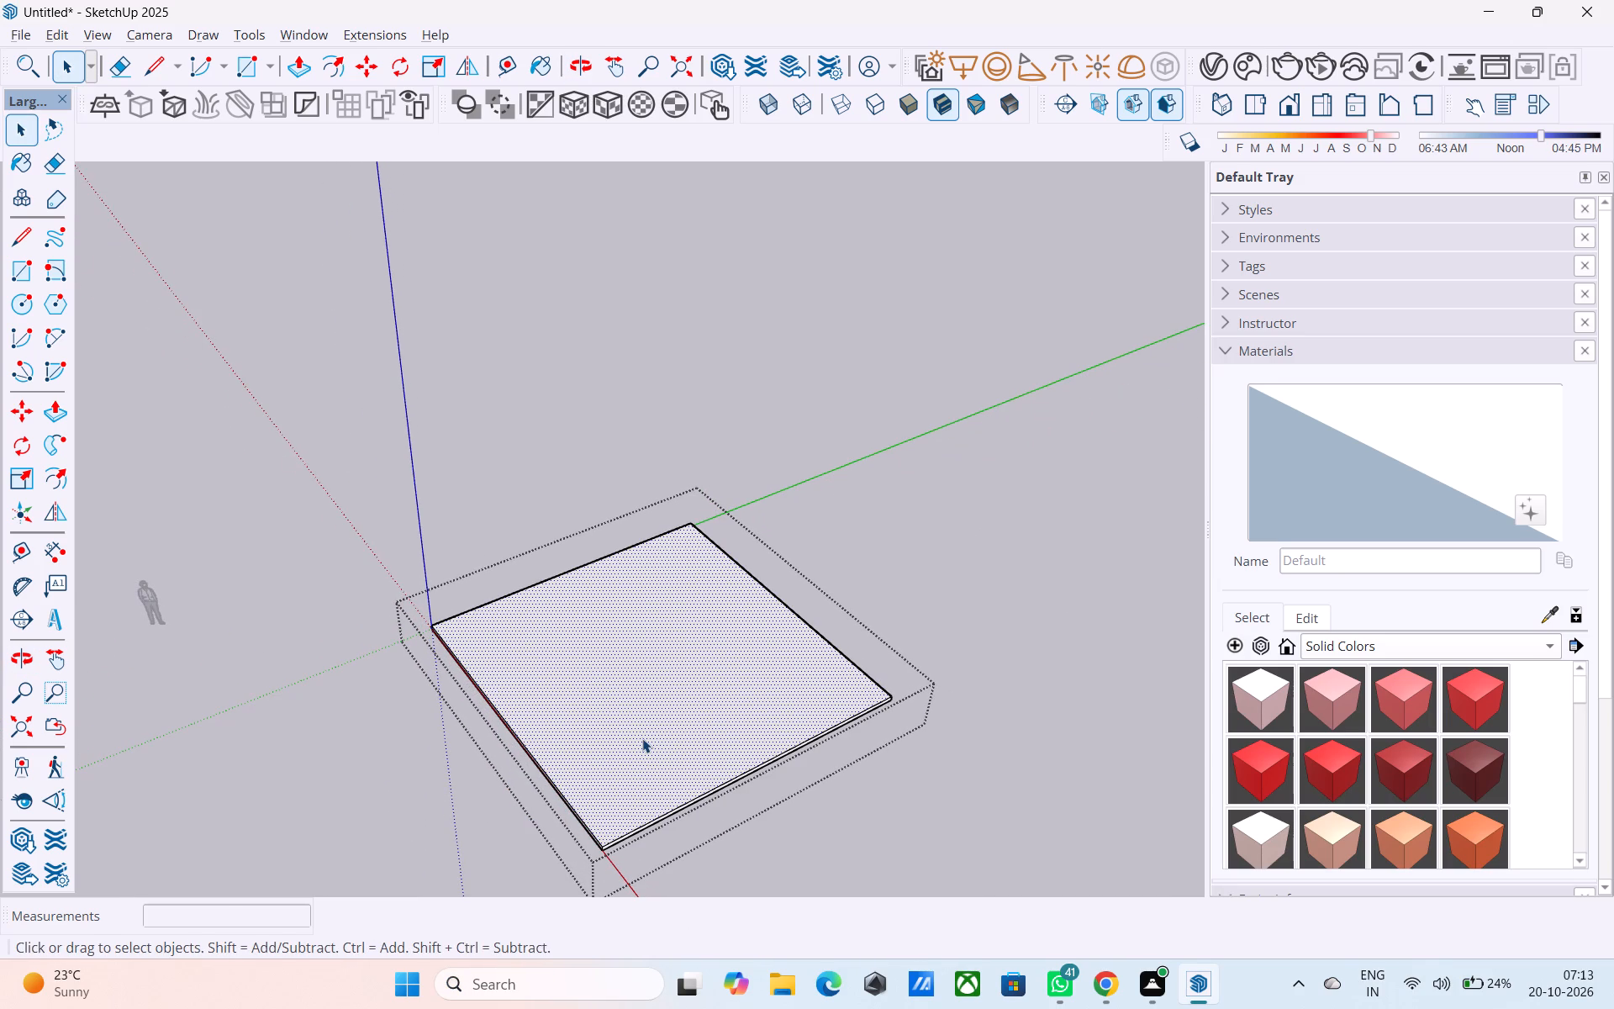
pyautogui.press('f')
pyautogui.click(642, 735)
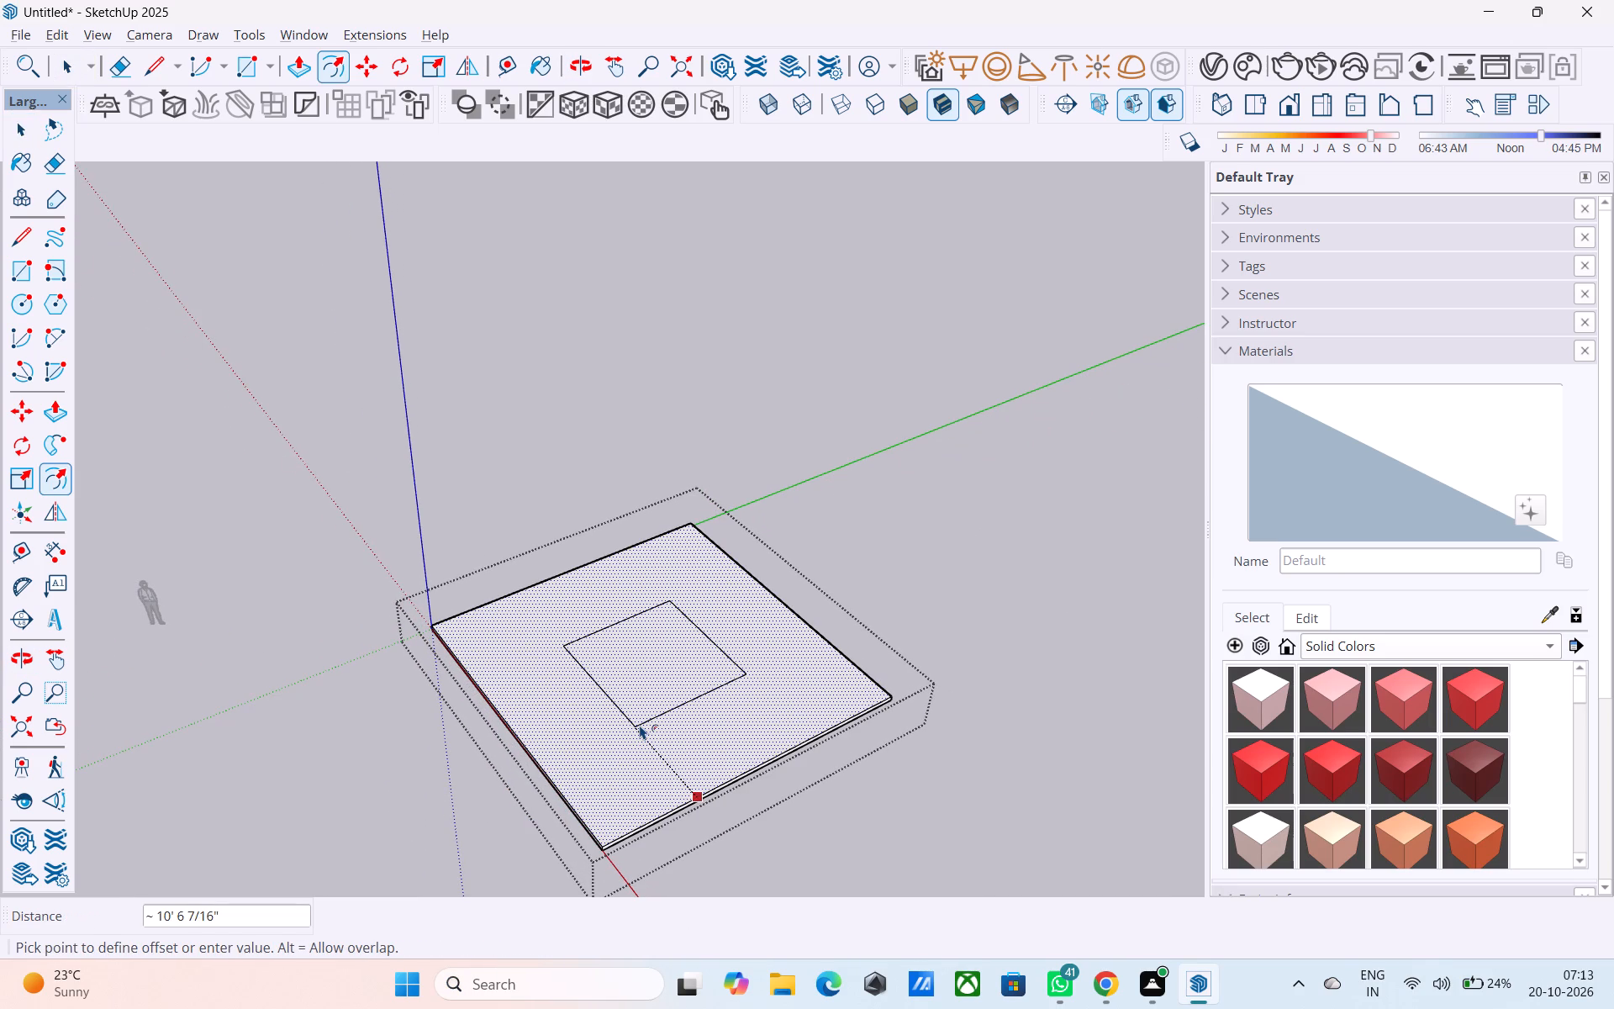
pyautogui.press('9')
pyautogui.hotkey('shift', '"')
pyautogui.press('Return')
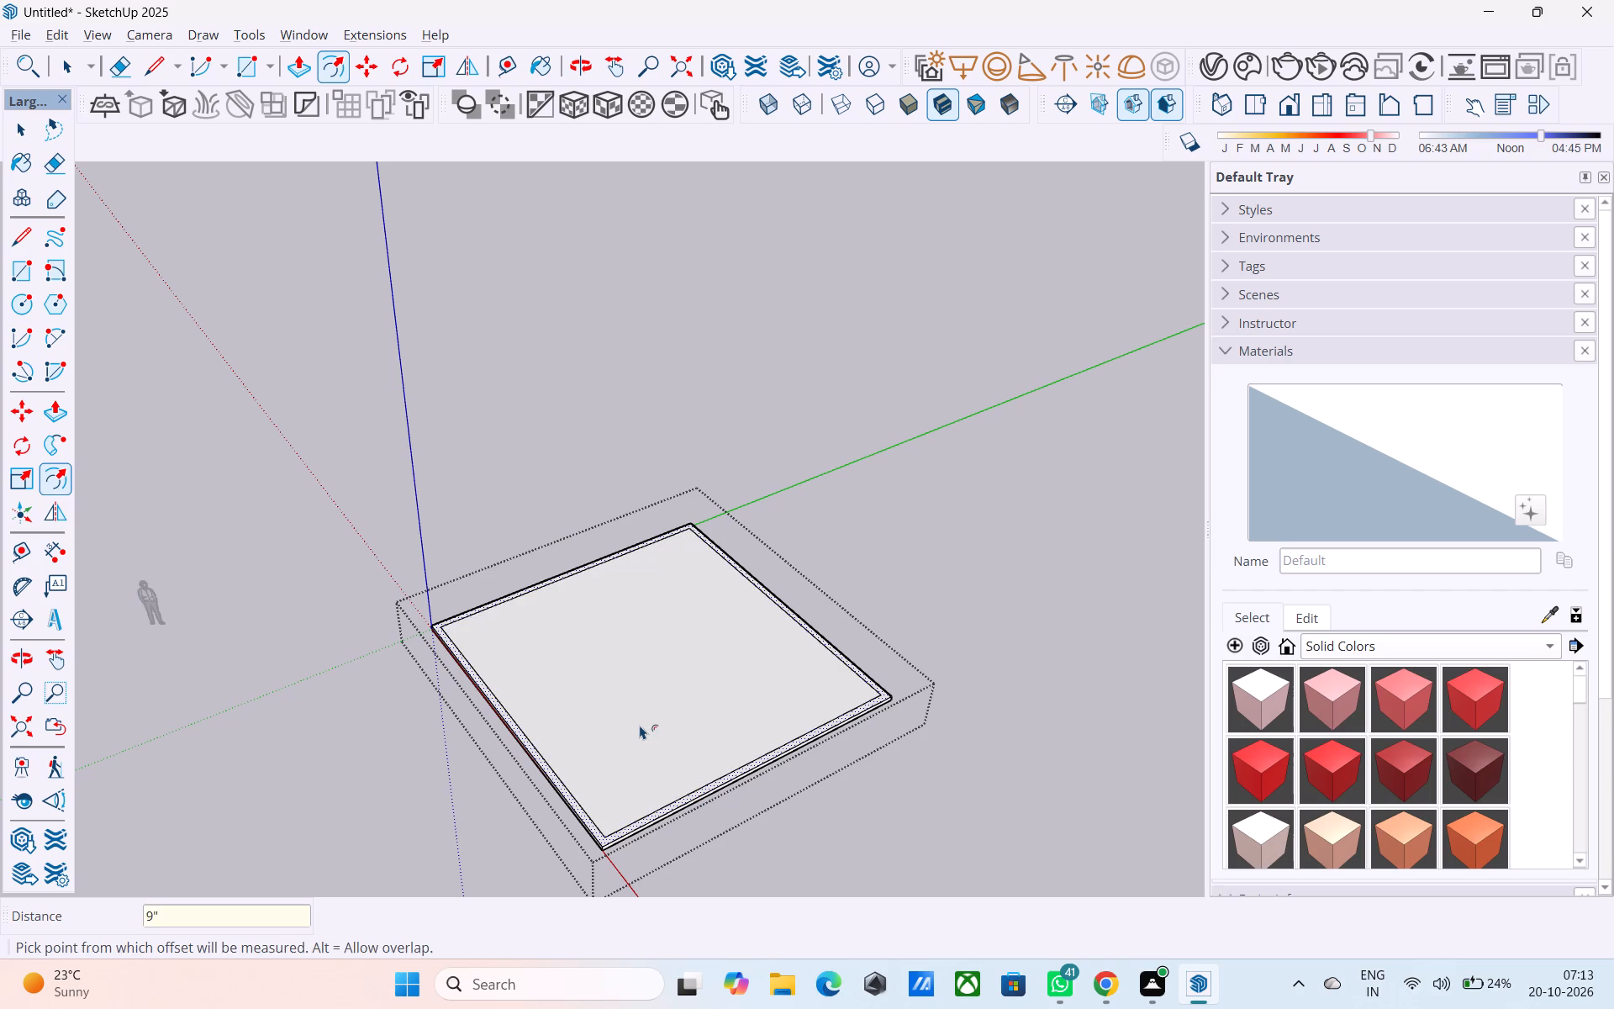
pyautogui.press('space')
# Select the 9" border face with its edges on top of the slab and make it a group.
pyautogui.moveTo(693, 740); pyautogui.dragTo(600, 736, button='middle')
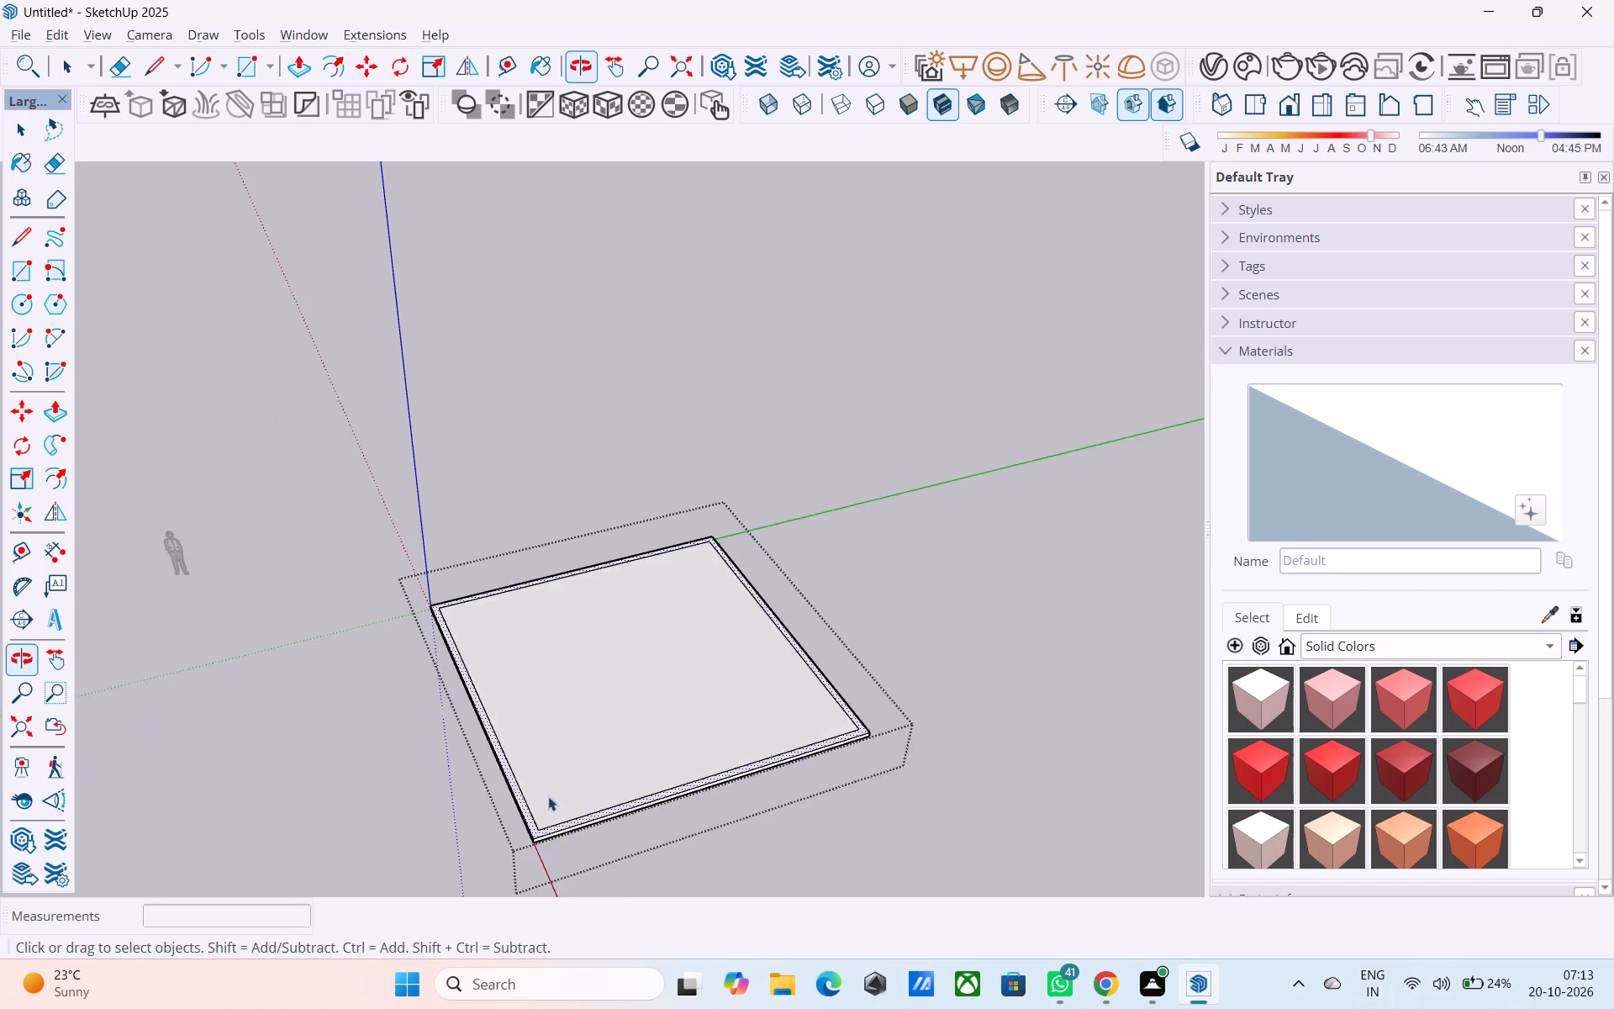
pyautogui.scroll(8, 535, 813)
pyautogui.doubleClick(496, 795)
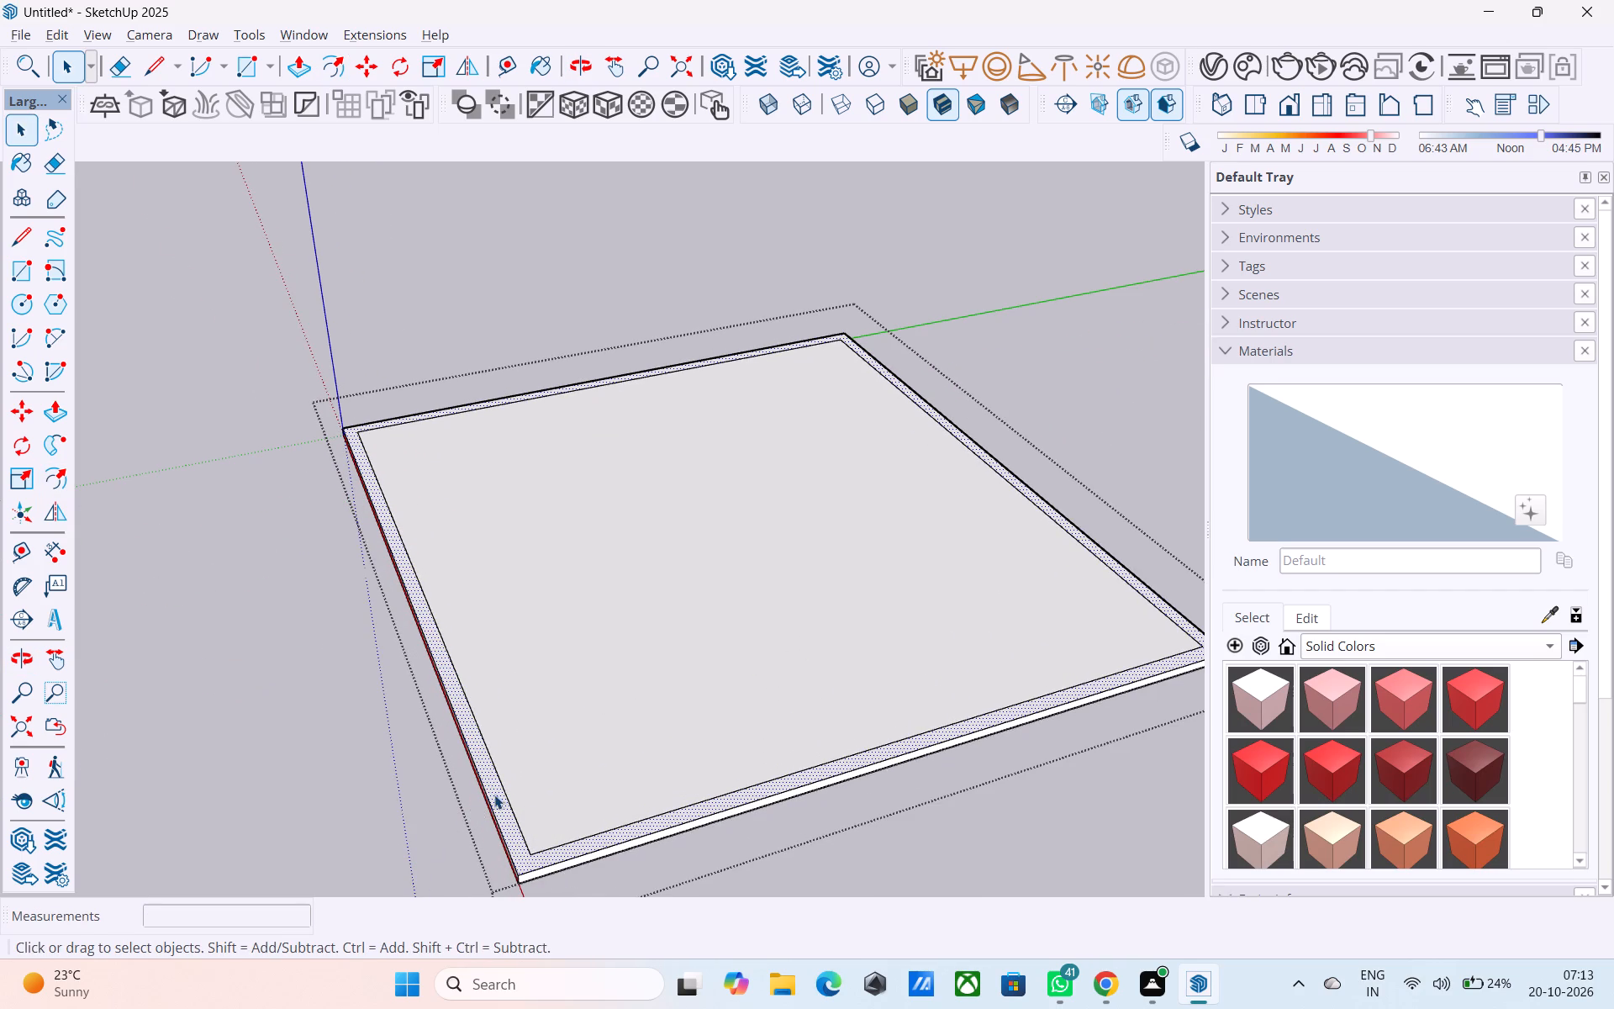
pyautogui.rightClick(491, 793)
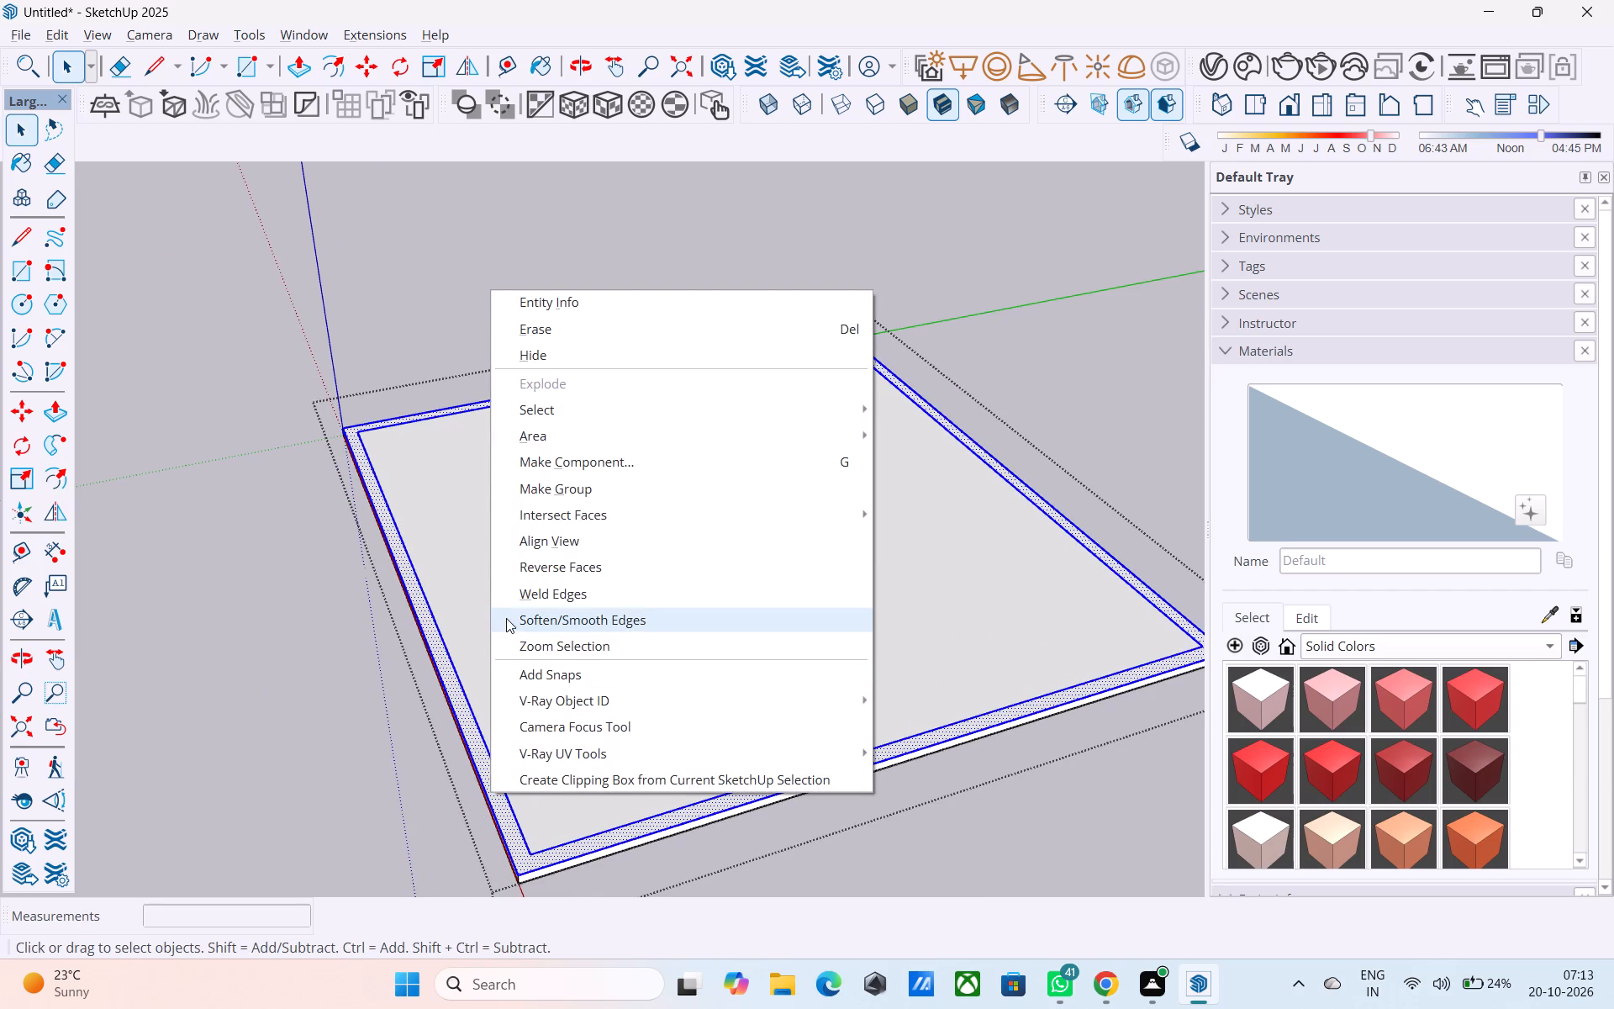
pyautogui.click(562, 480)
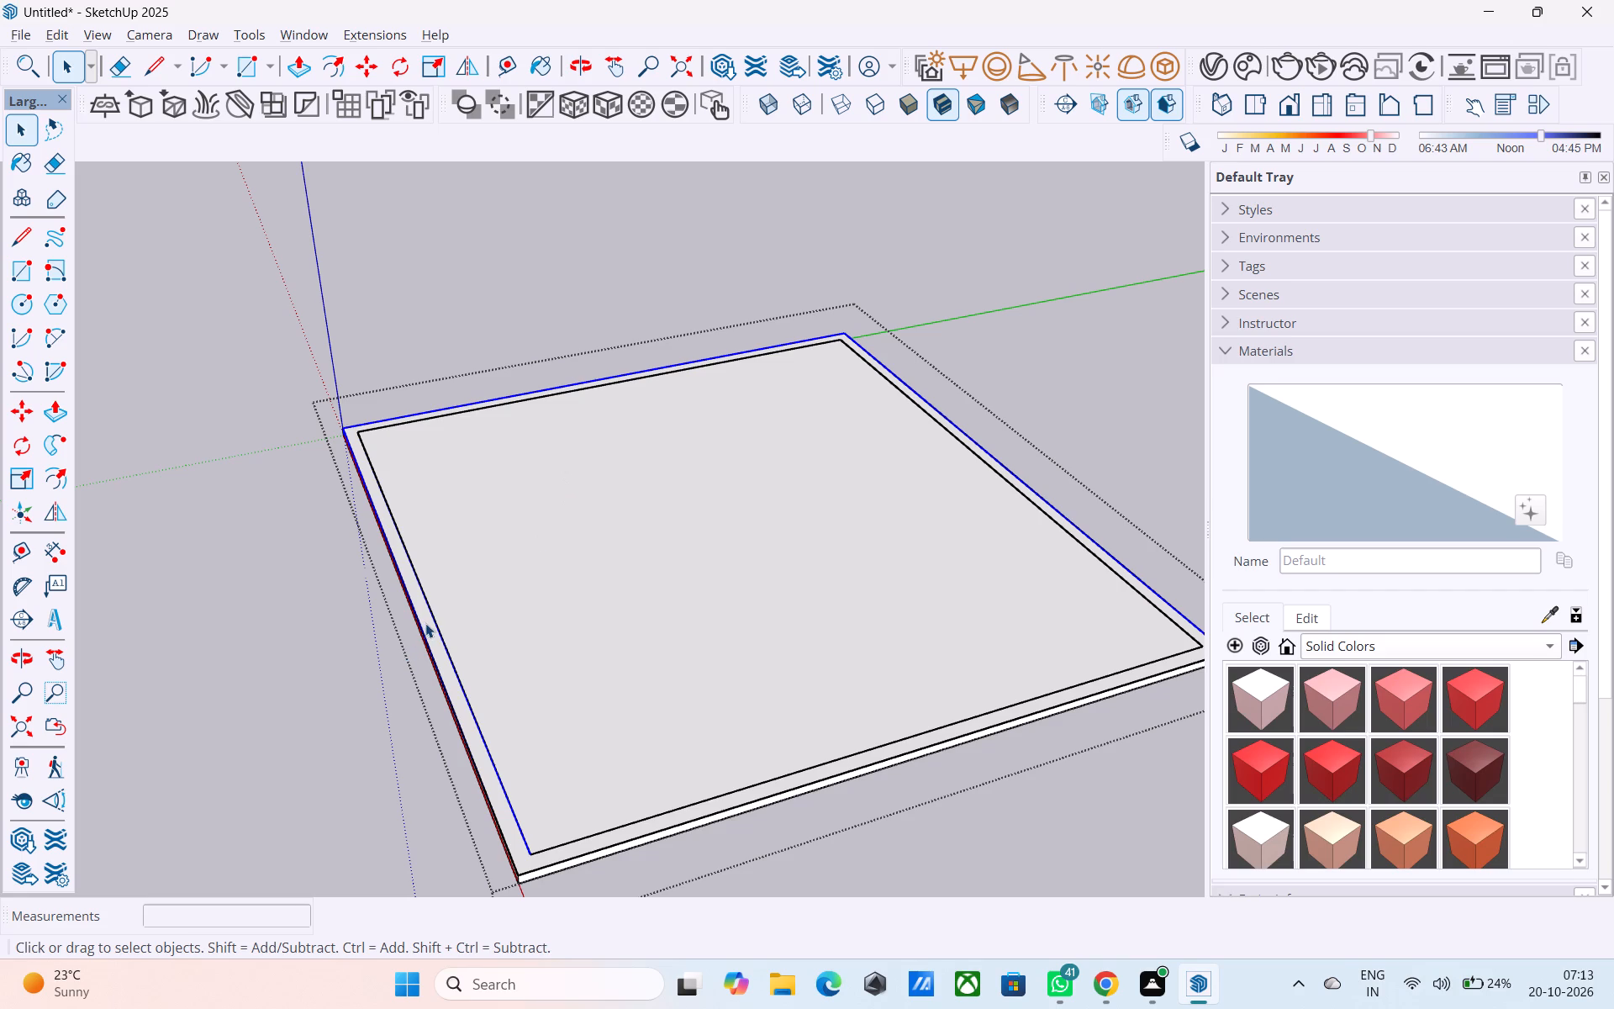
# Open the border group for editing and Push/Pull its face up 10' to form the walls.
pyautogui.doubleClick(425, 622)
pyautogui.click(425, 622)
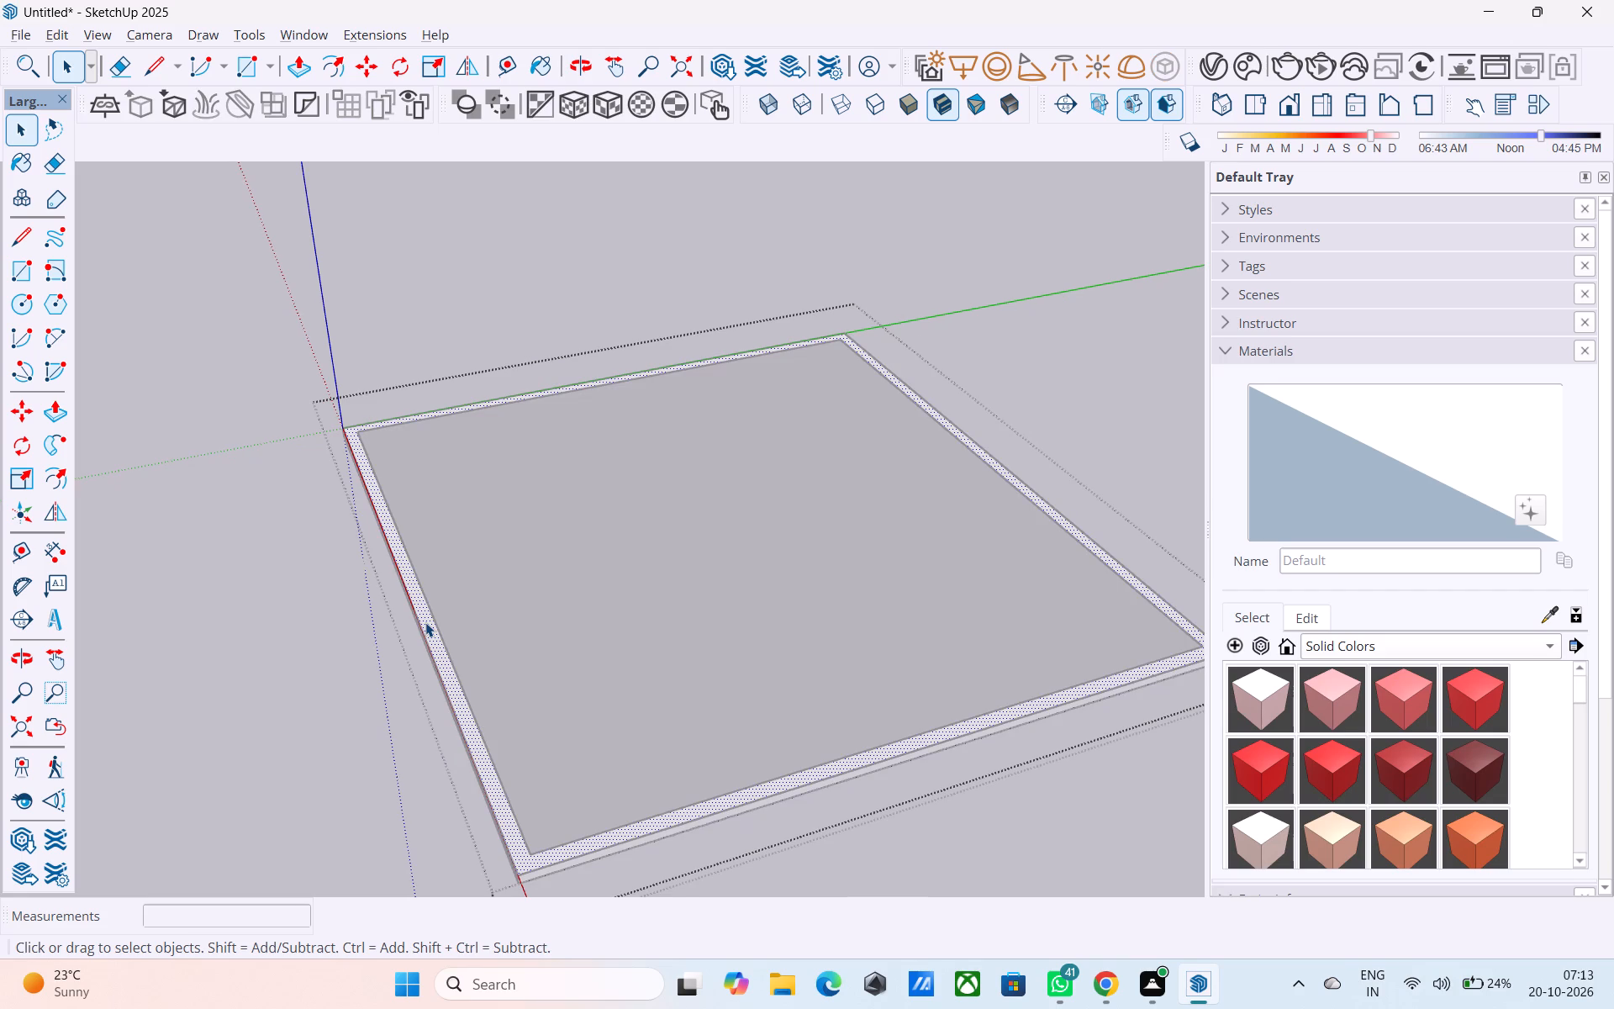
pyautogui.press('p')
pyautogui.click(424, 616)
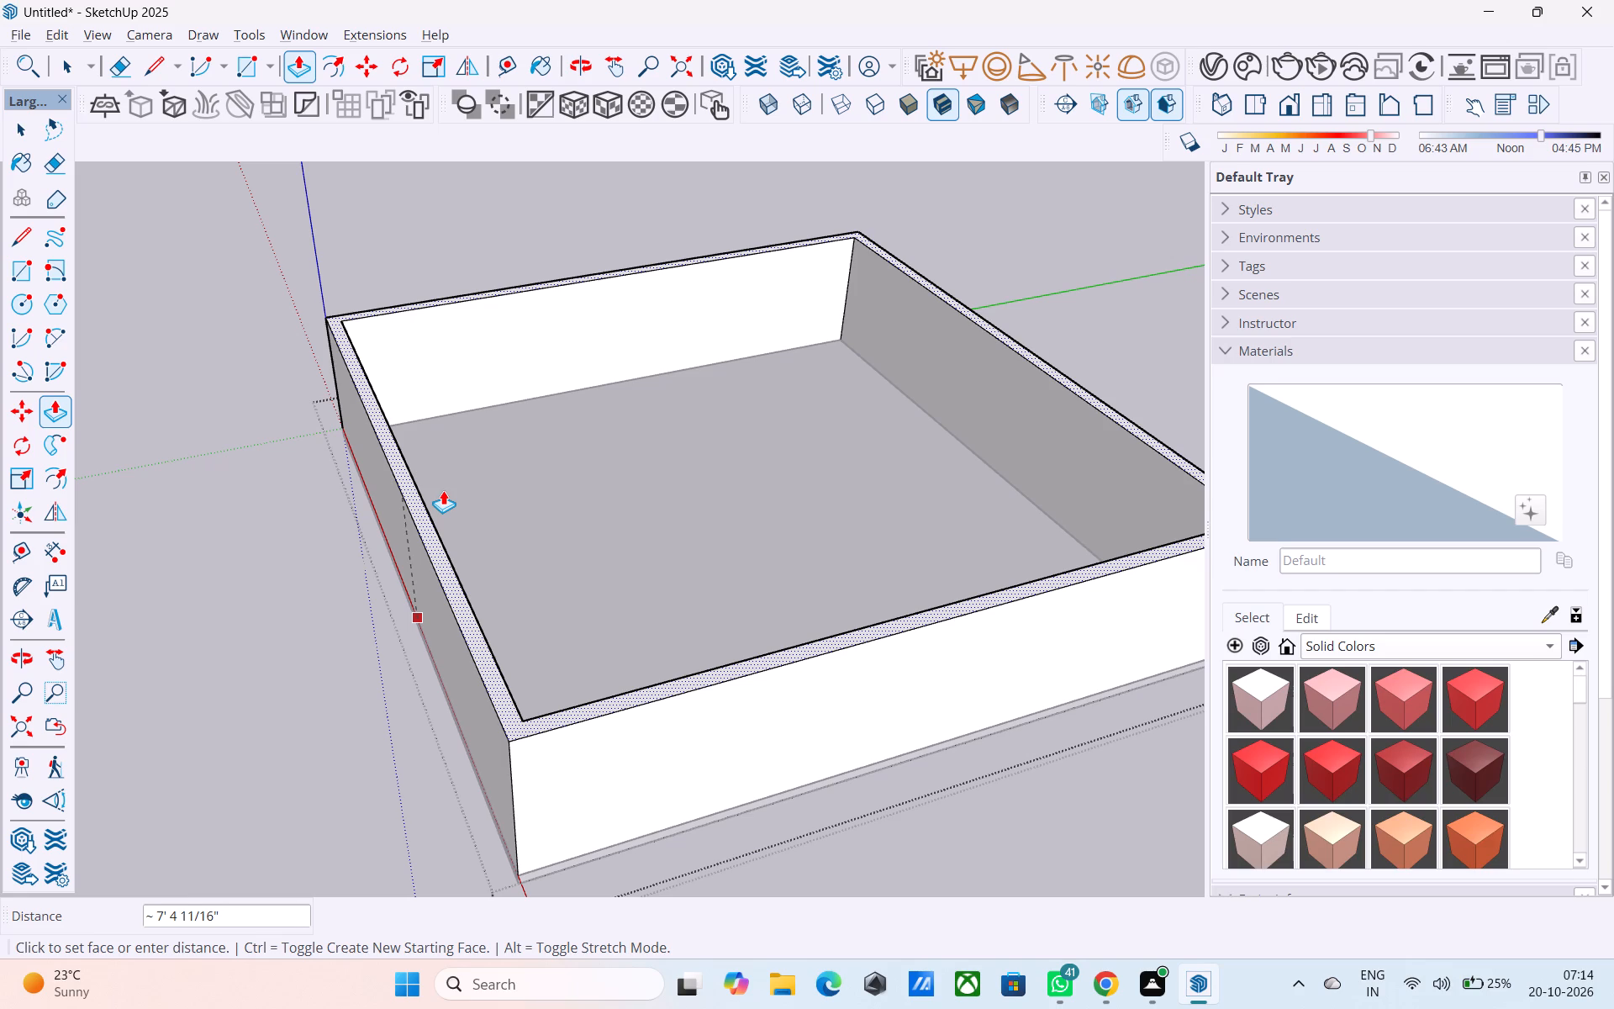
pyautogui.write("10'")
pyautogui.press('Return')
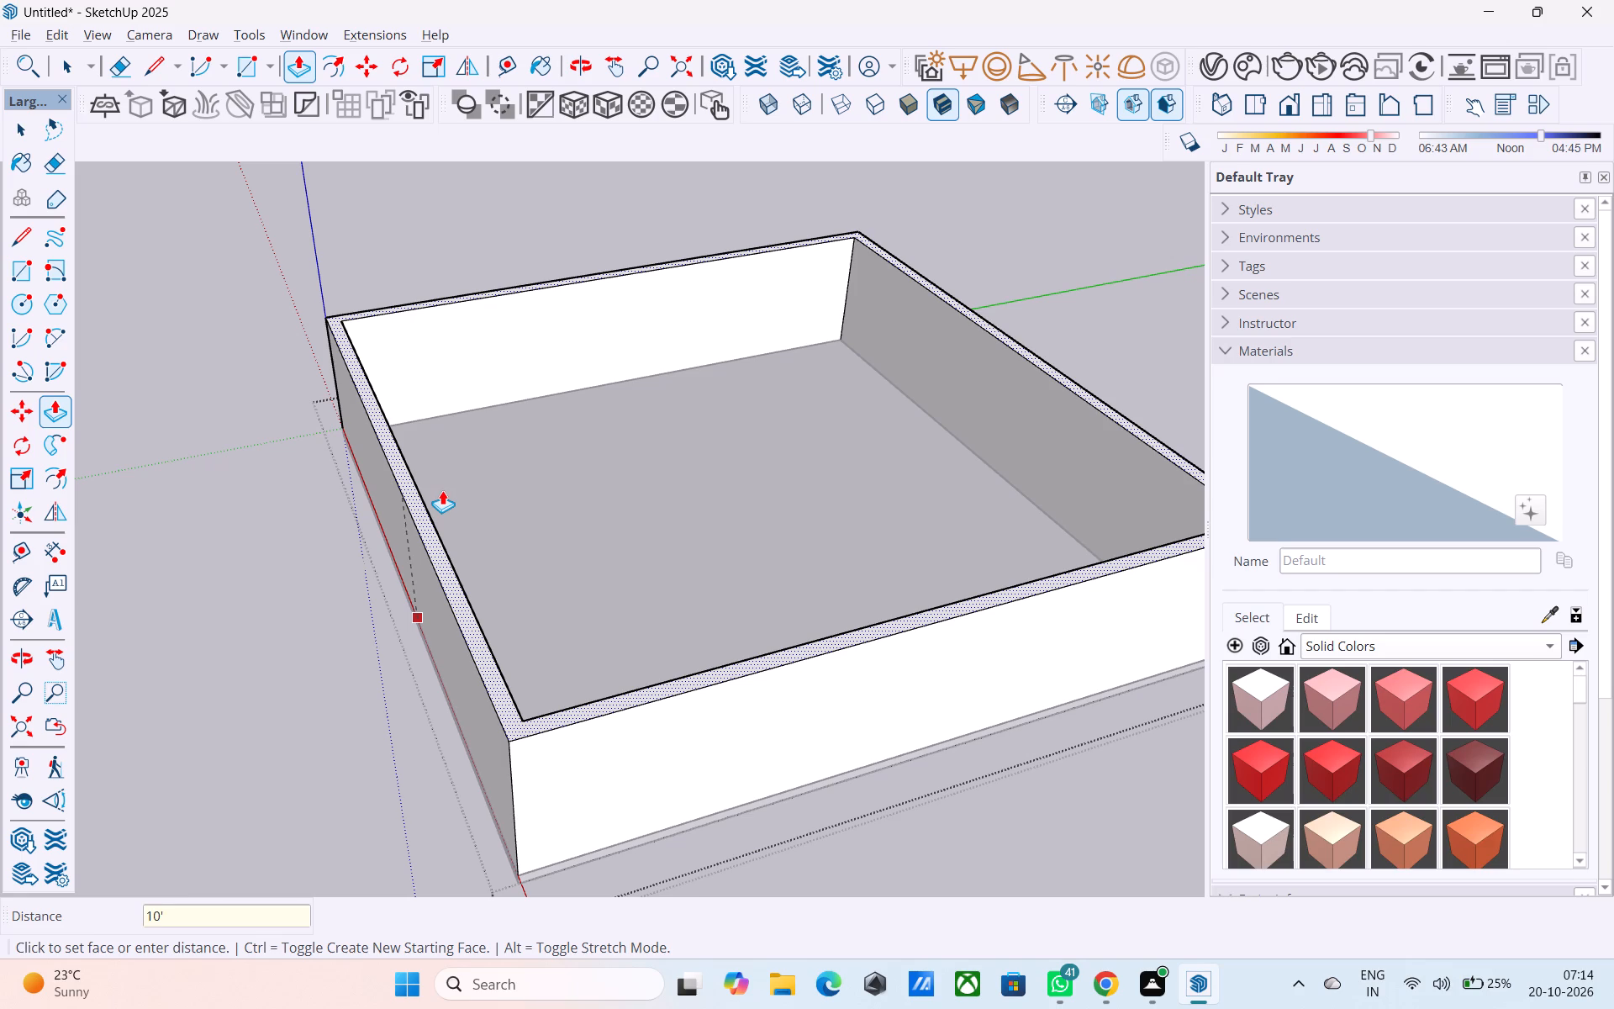
# Examine the raised walls and the slab beneath them from all sides and from above.
pyautogui.scroll(-3, 412, 478)
pyautogui.scroll(-2, 295, 581)
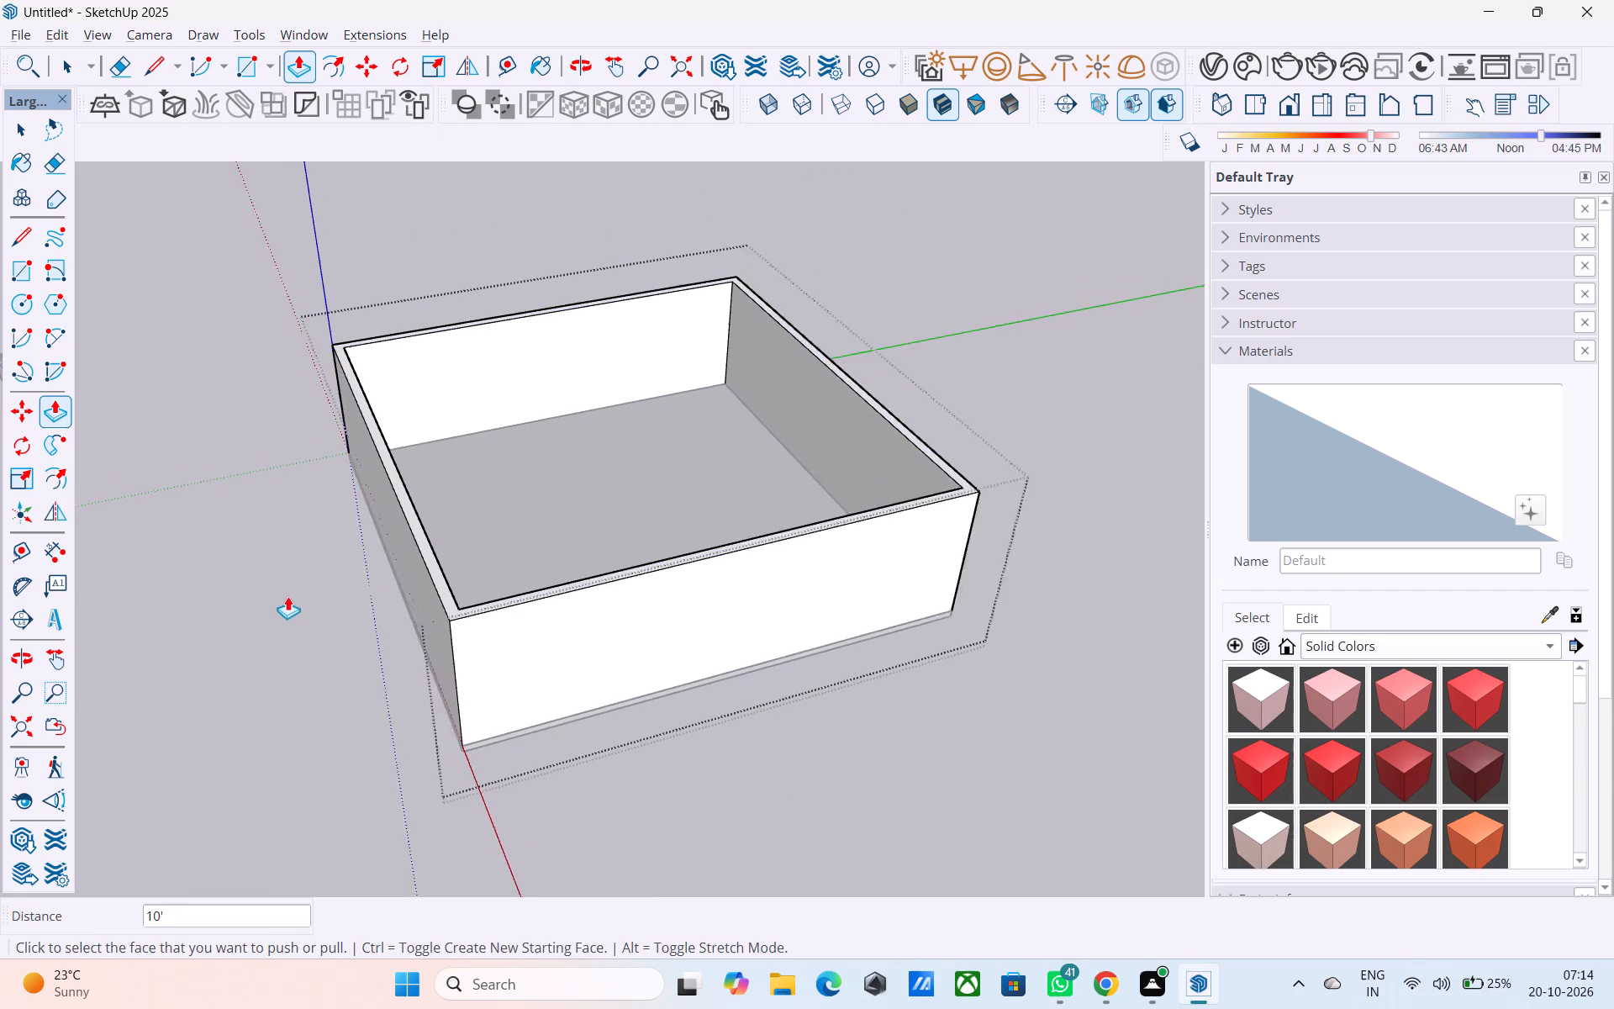
pyautogui.scroll(-2, 287, 596)
pyautogui.moveTo(389, 607); pyautogui.dragTo(968, 267, button='middle')
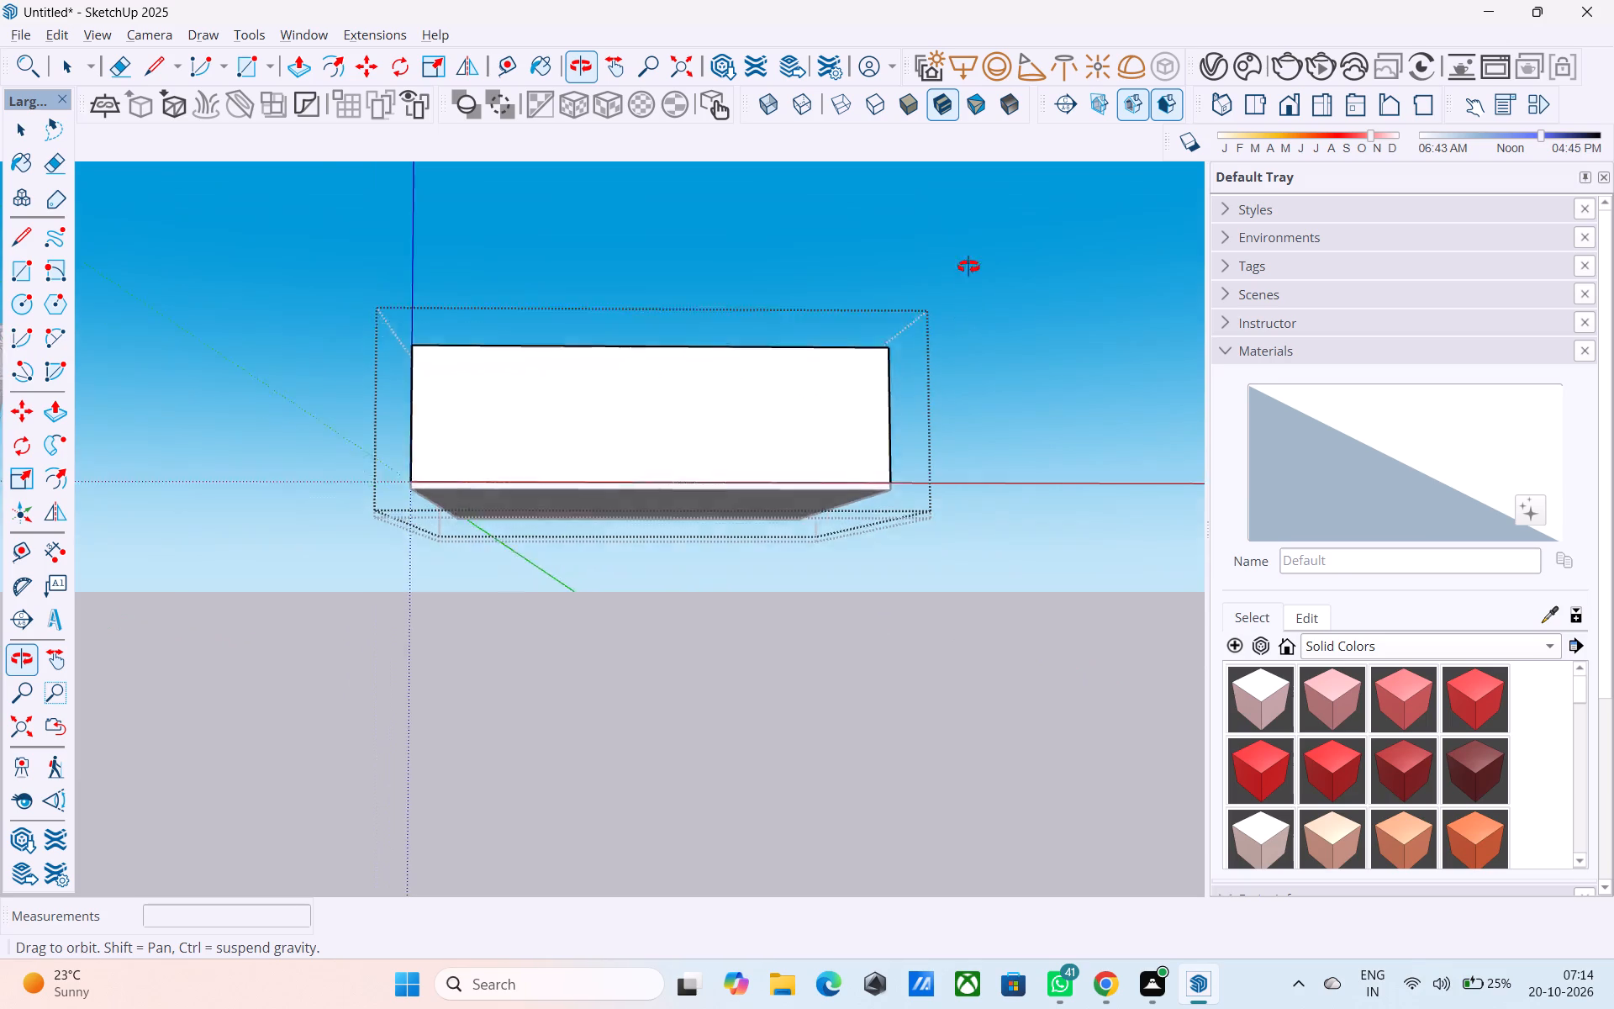
pyautogui.moveTo(968, 267); pyautogui.dragTo(796, 736, button='middle')
pyautogui.scroll(-9, 620, 590)
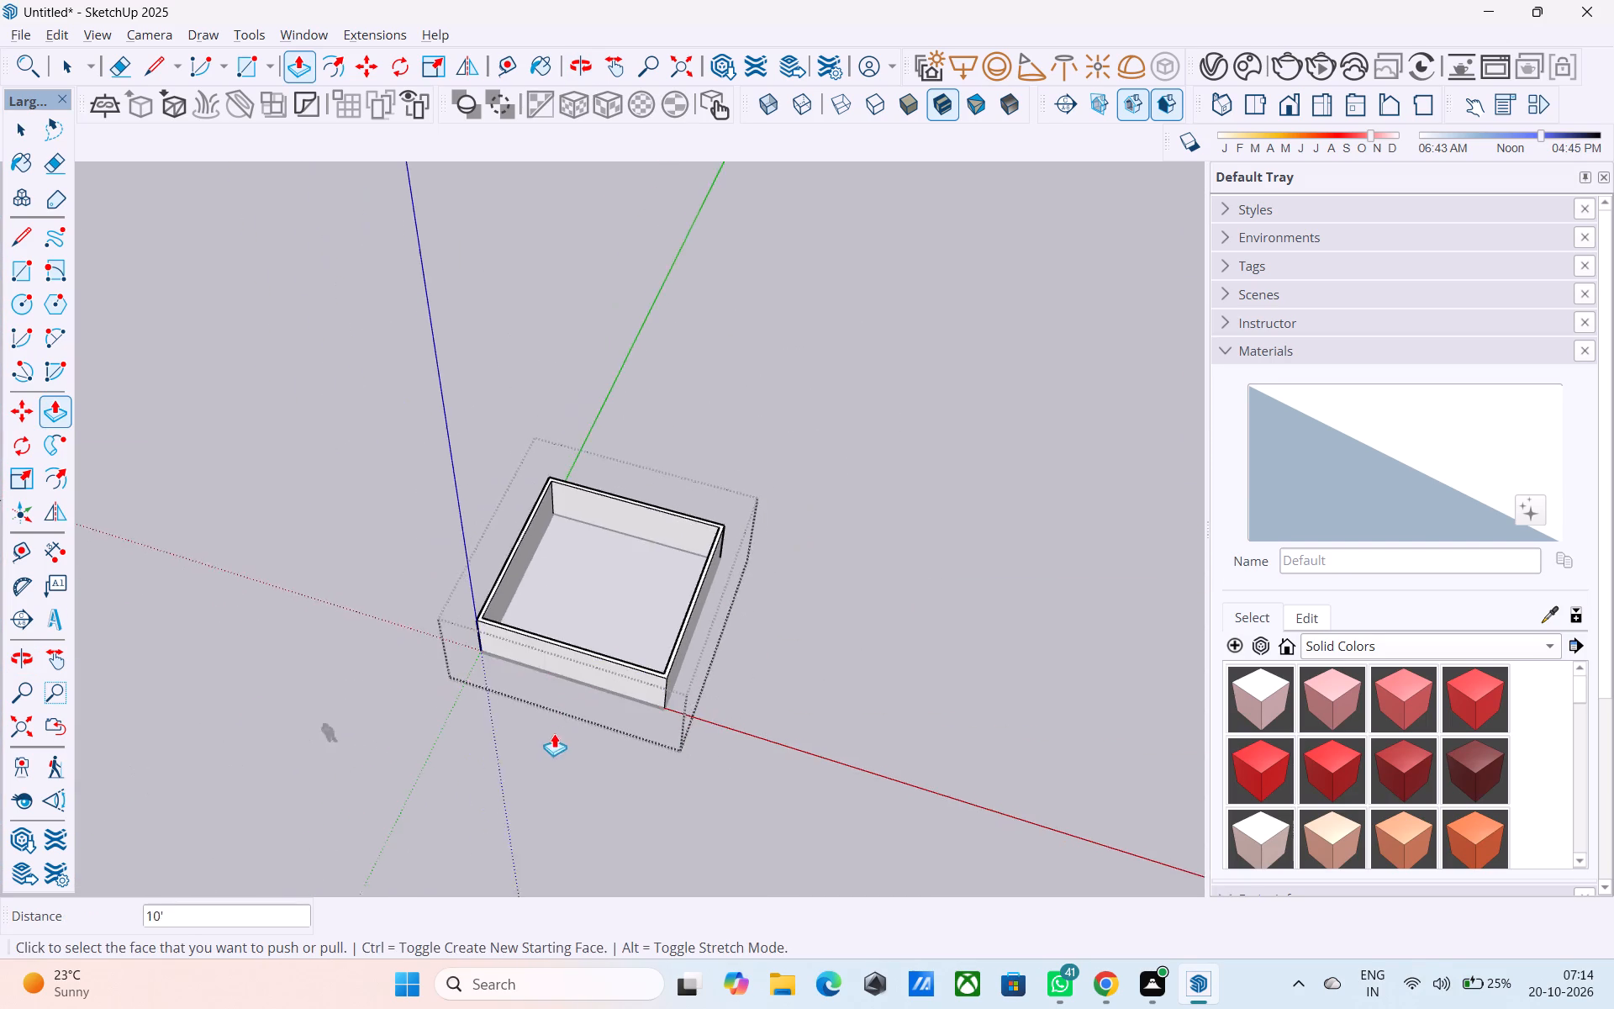
pyautogui.moveTo(554, 732); pyautogui.dragTo(607, 543, button='middle')
pyautogui.scroll(4, 623, 421)
pyautogui.moveTo(623, 415); pyautogui.dragTo(604, 189, button='middle')
pyautogui.moveTo(584, 396); pyautogui.dragTo(570, 292, button='middle')
pyautogui.scroll(-5, 583, 283)
pyautogui.moveTo(588, 366); pyautogui.dragTo(560, 501, button='middle')
pyautogui.scroll(8, 560, 501)
pyautogui.scroll(-1, 560, 503)
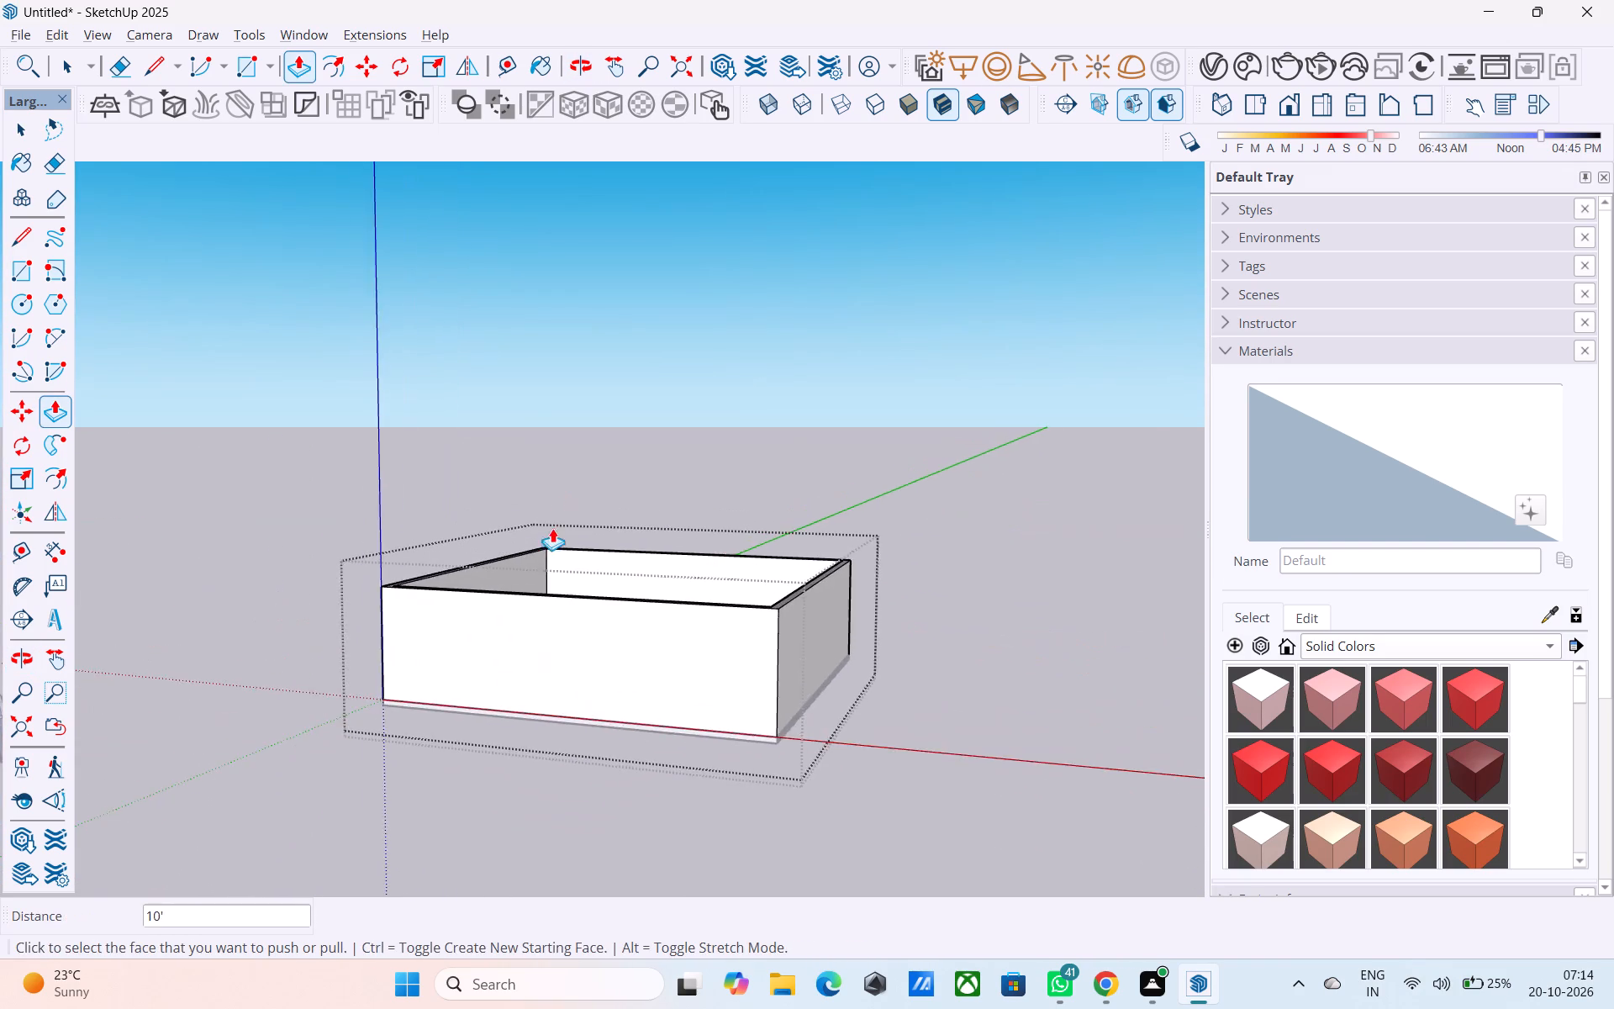
pyautogui.moveTo(550, 527); pyautogui.dragTo(182, 526, button='middle')
pyautogui.moveTo(526, 512); pyautogui.dragTo(372, 527, button='middle')
pyautogui.scroll(4, 510, 489)
pyautogui.scroll(-6, 356, 415)
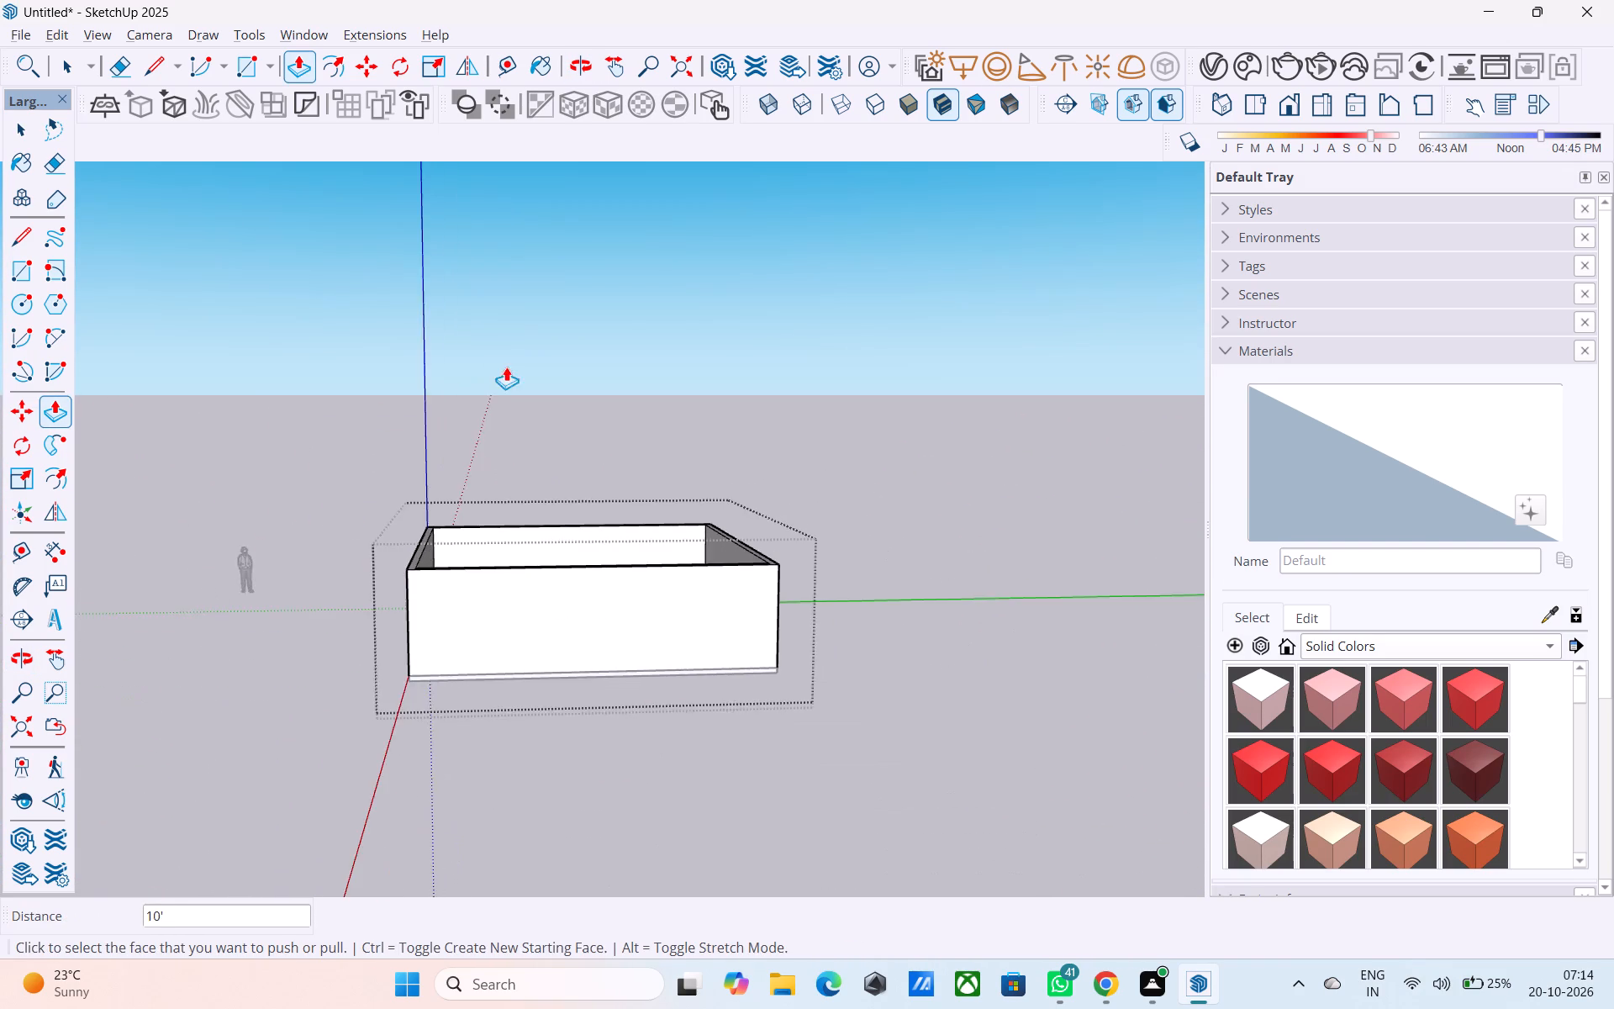
pyautogui.moveTo(506, 367); pyautogui.dragTo(481, 695, button='middle')
pyautogui.moveTo(480, 695); pyautogui.dragTo(488, 636, button='middle')
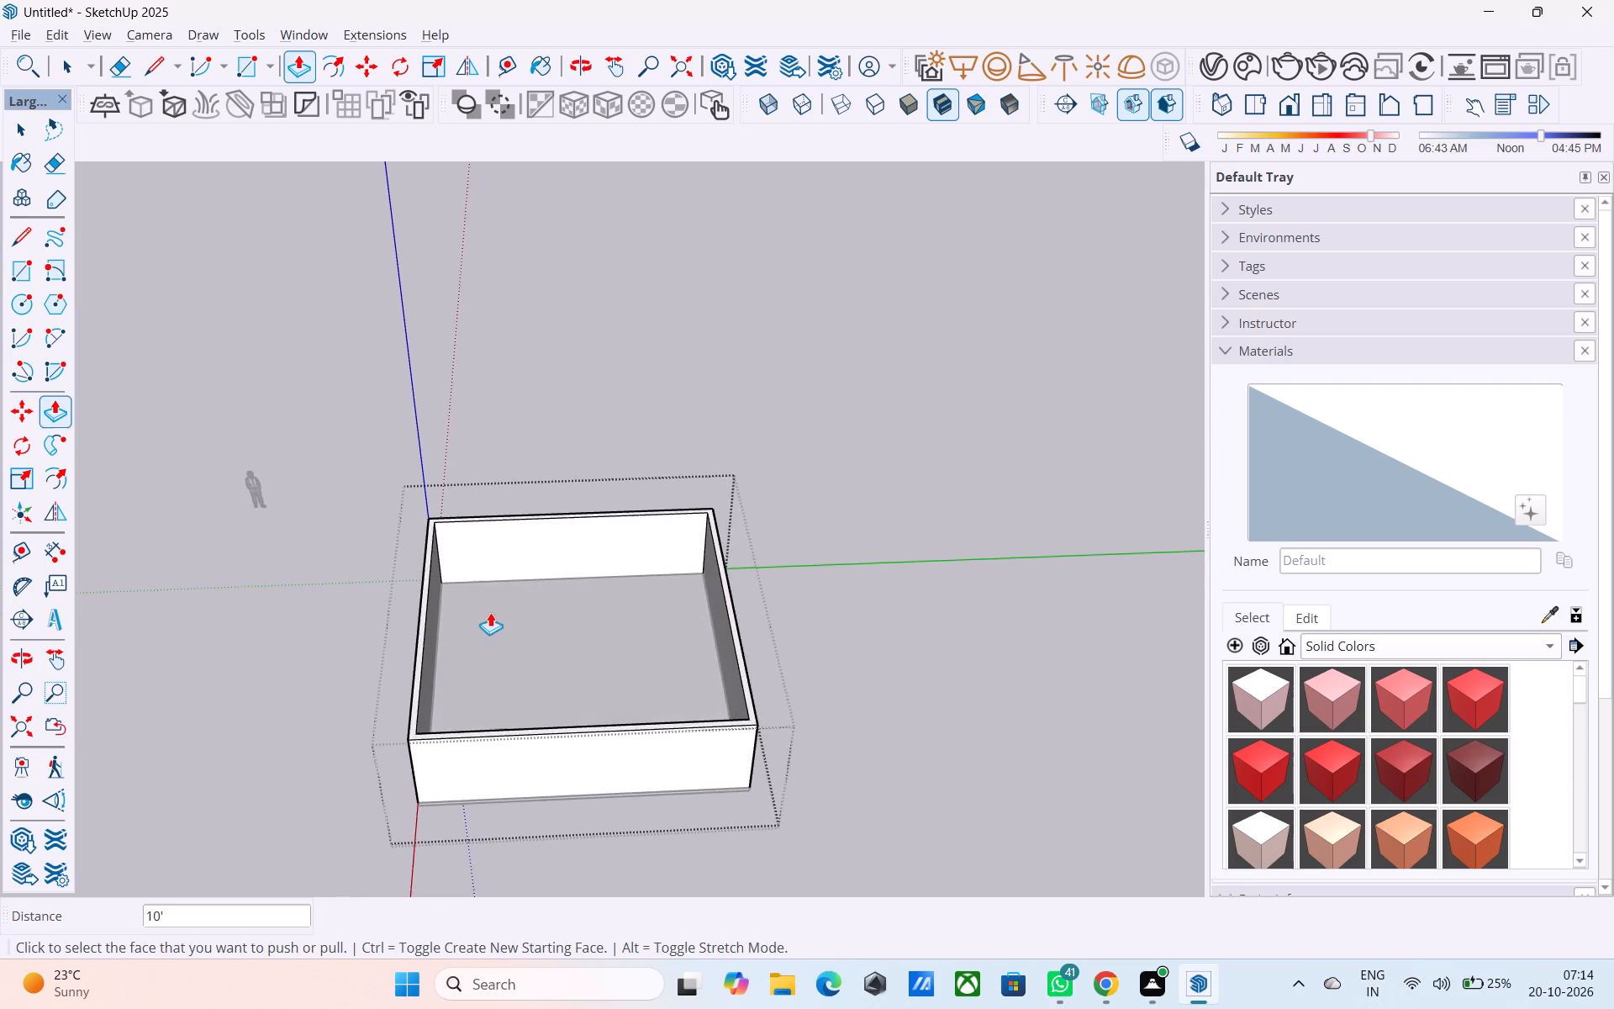
pyautogui.scroll(4, 490, 612)
pyautogui.moveTo(493, 587); pyautogui.dragTo(996, 430, button='middle')
pyautogui.scroll(-2, 442, 511)
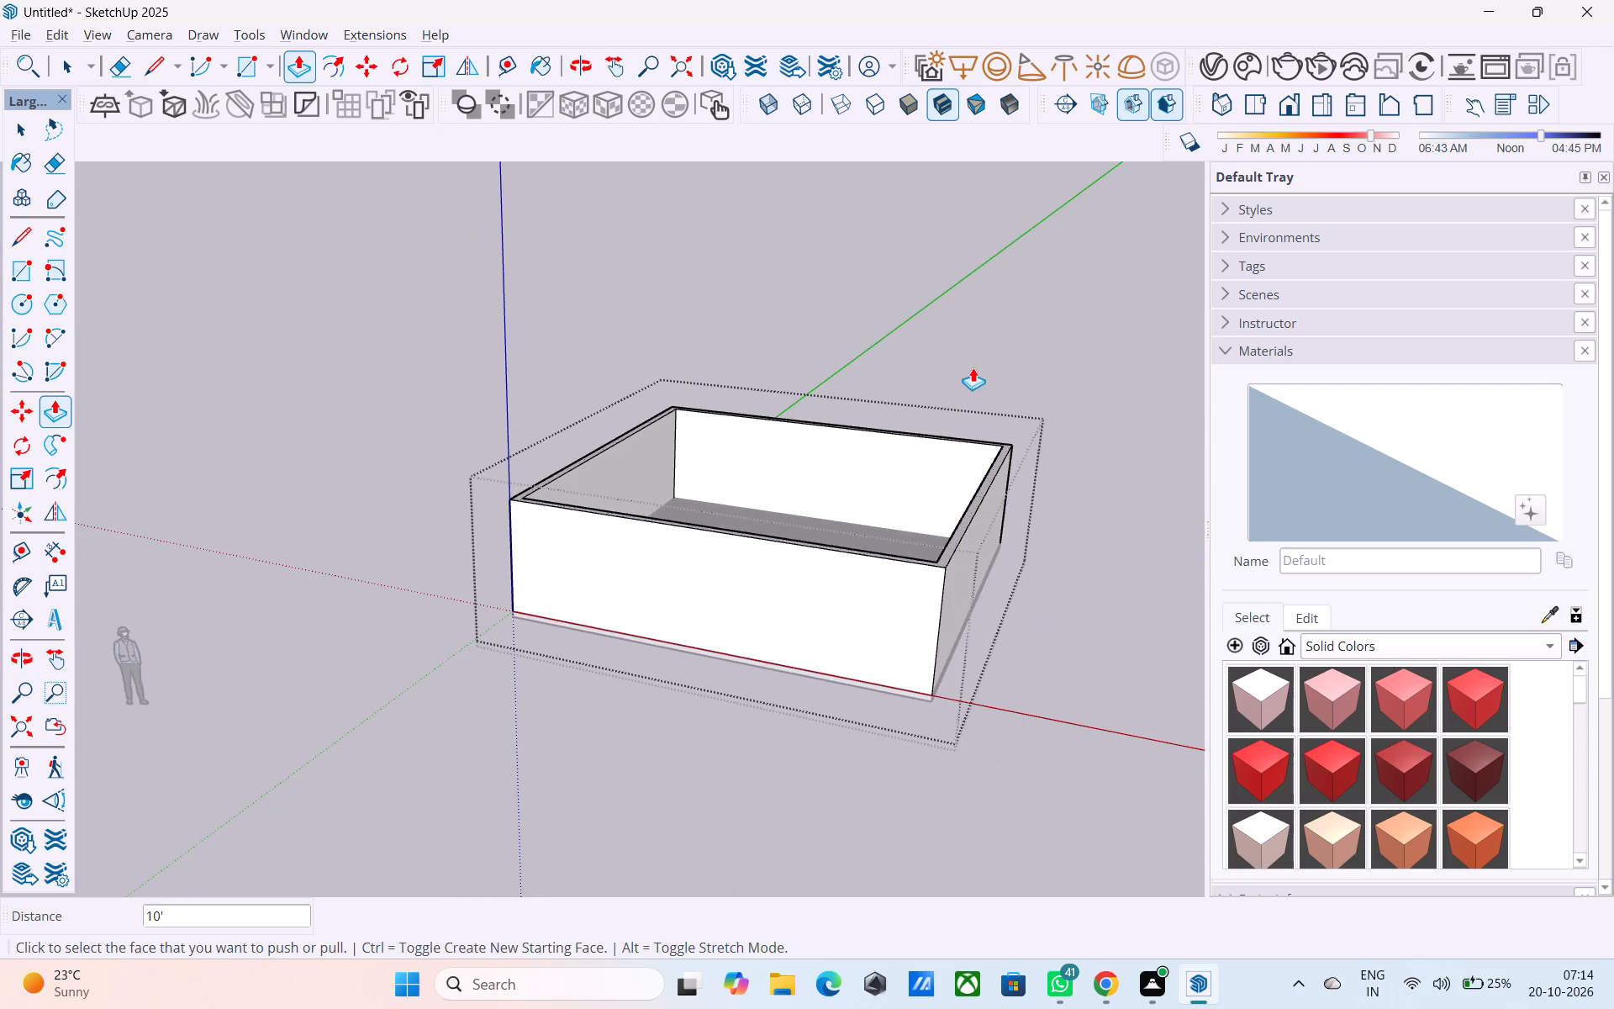
pyautogui.scroll(4, 978, 363)
pyautogui.moveTo(978, 361); pyautogui.dragTo(469, 298, button='middle')
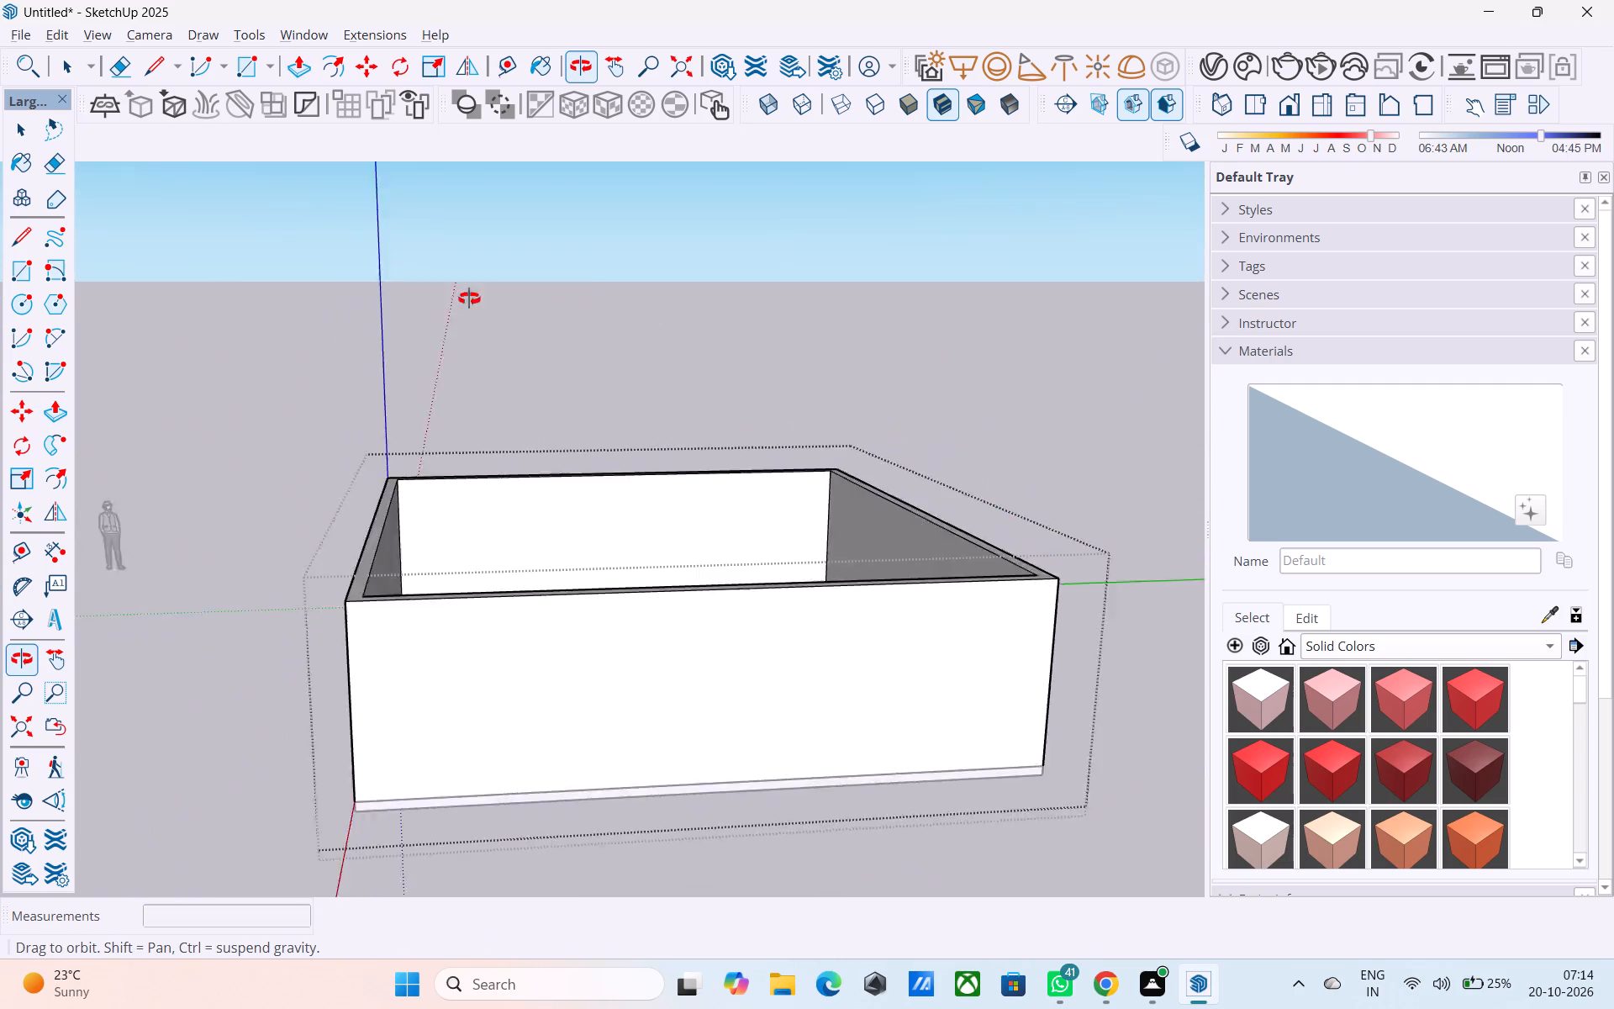
pyautogui.moveTo(469, 298); pyautogui.dragTo(311, 271, button='middle')
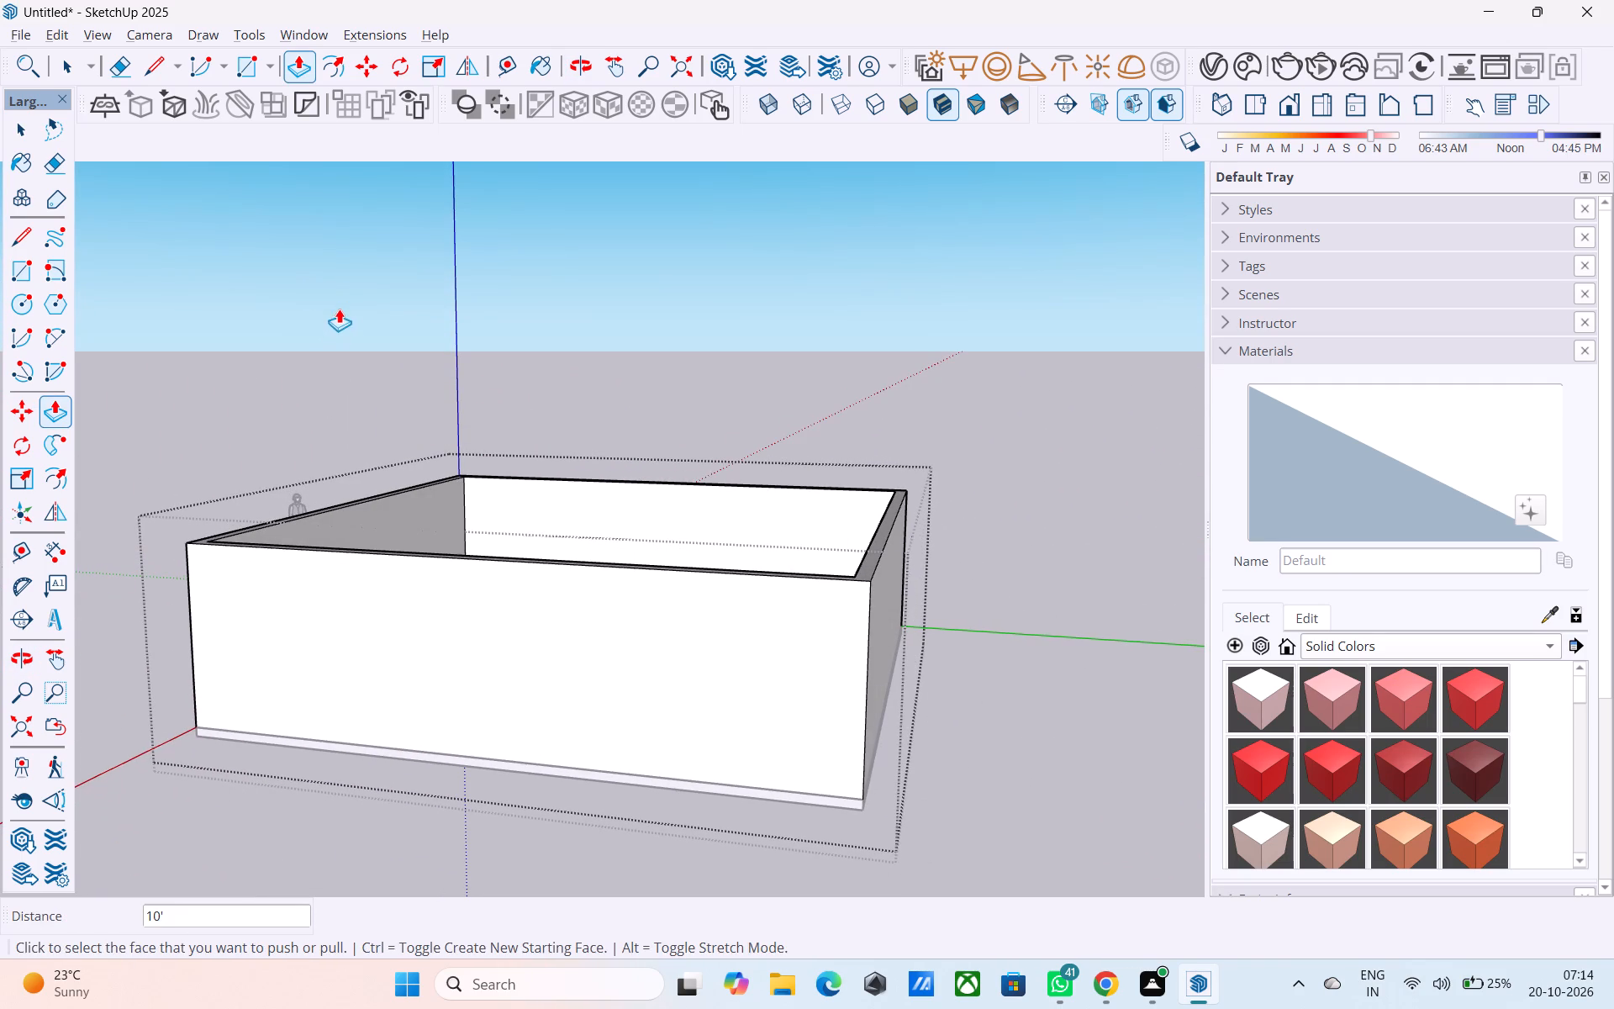
pyautogui.moveTo(347, 297); pyautogui.dragTo(357, 273, button='middle')
pyautogui.moveTo(451, 350); pyautogui.dragTo(474, 354, button='middle')
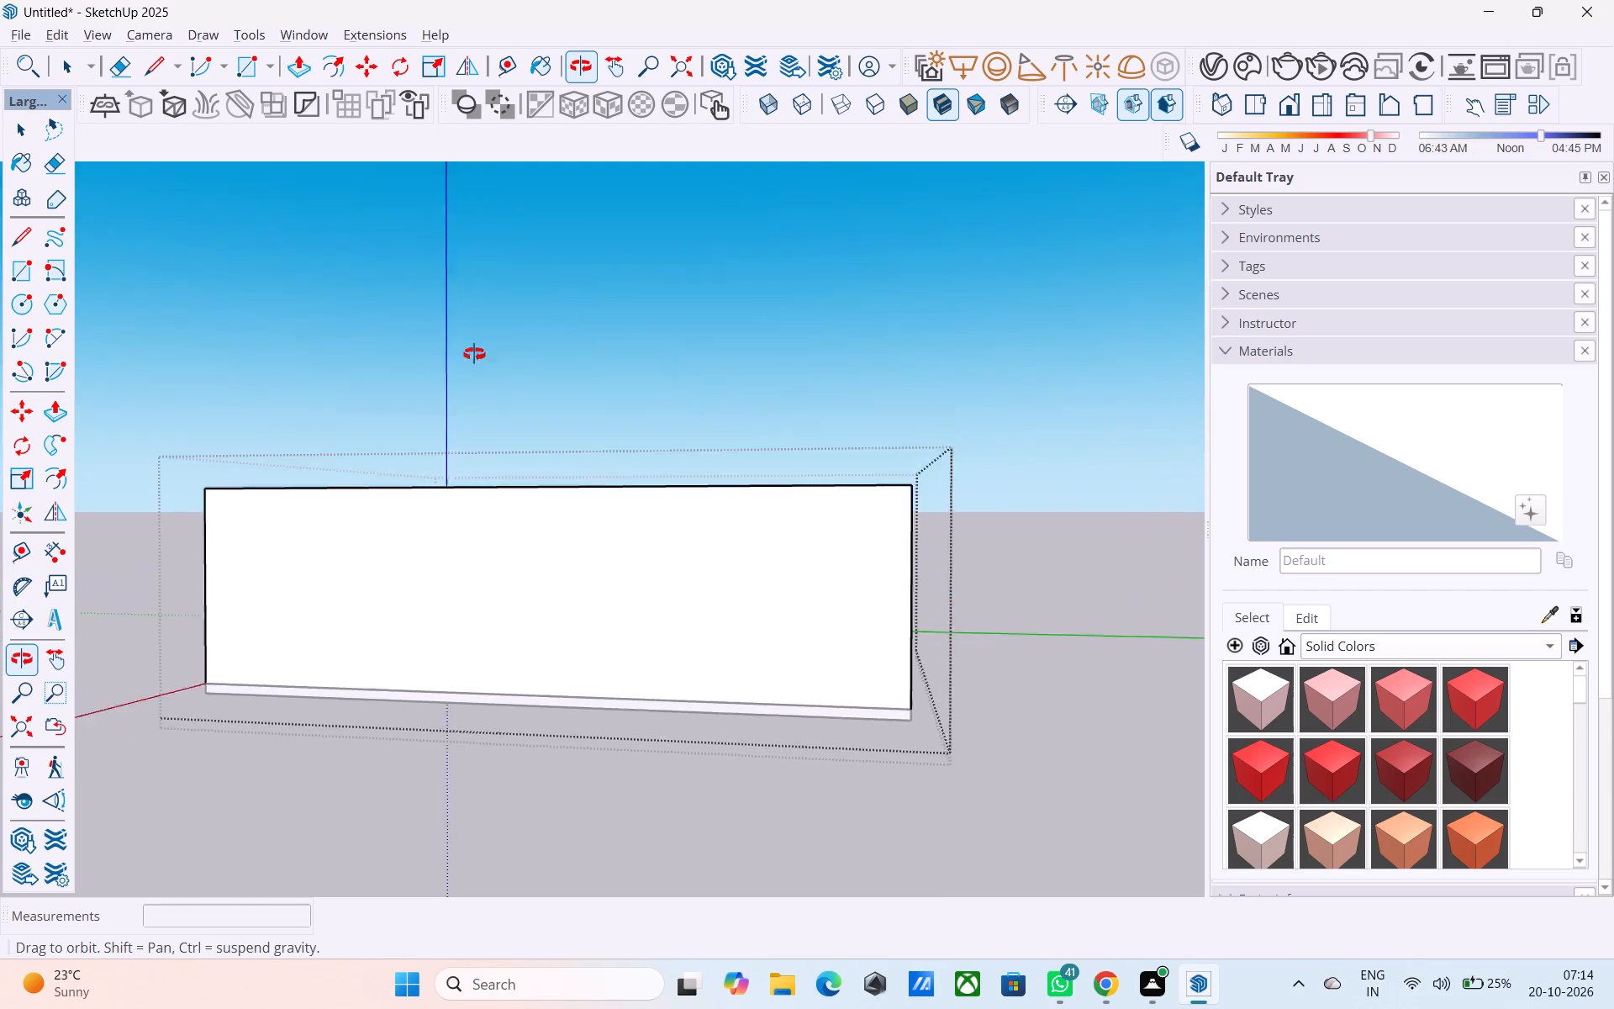
pyautogui.moveTo(474, 354); pyautogui.dragTo(476, 691, button='middle')
pyautogui.scroll(-6, 478, 329)
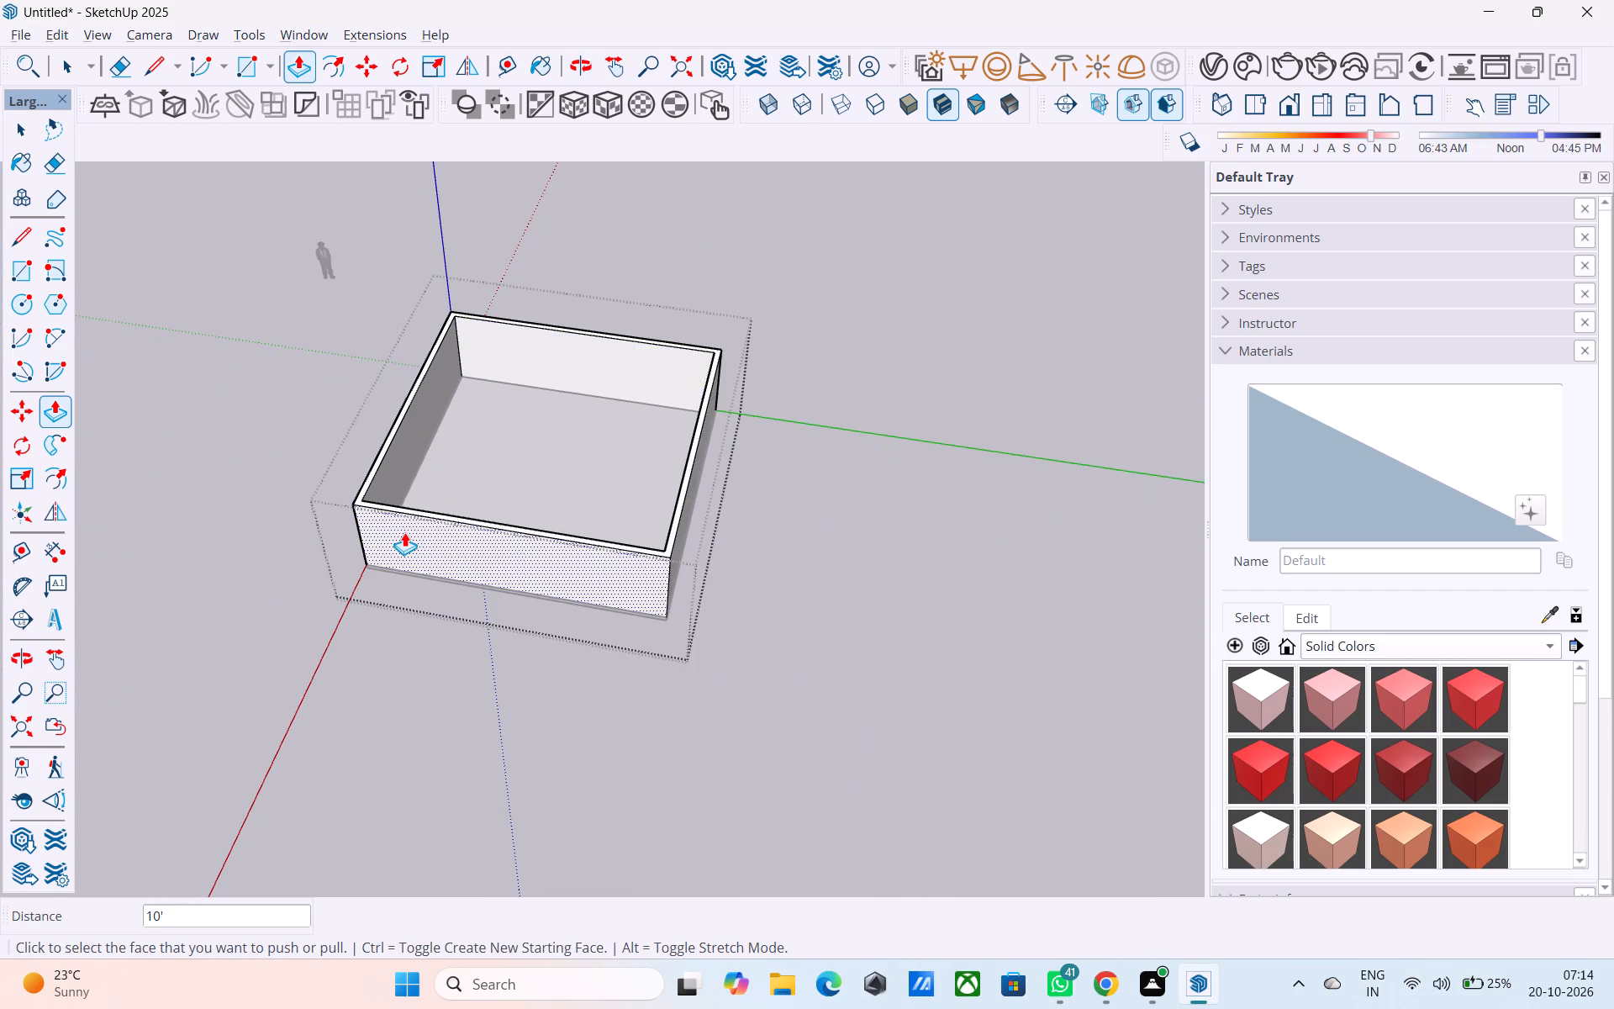
pyautogui.scroll(6, 404, 532)
pyautogui.scroll(-4, 404, 532)
pyautogui.moveTo(414, 511); pyautogui.dragTo(833, 482, button='middle')
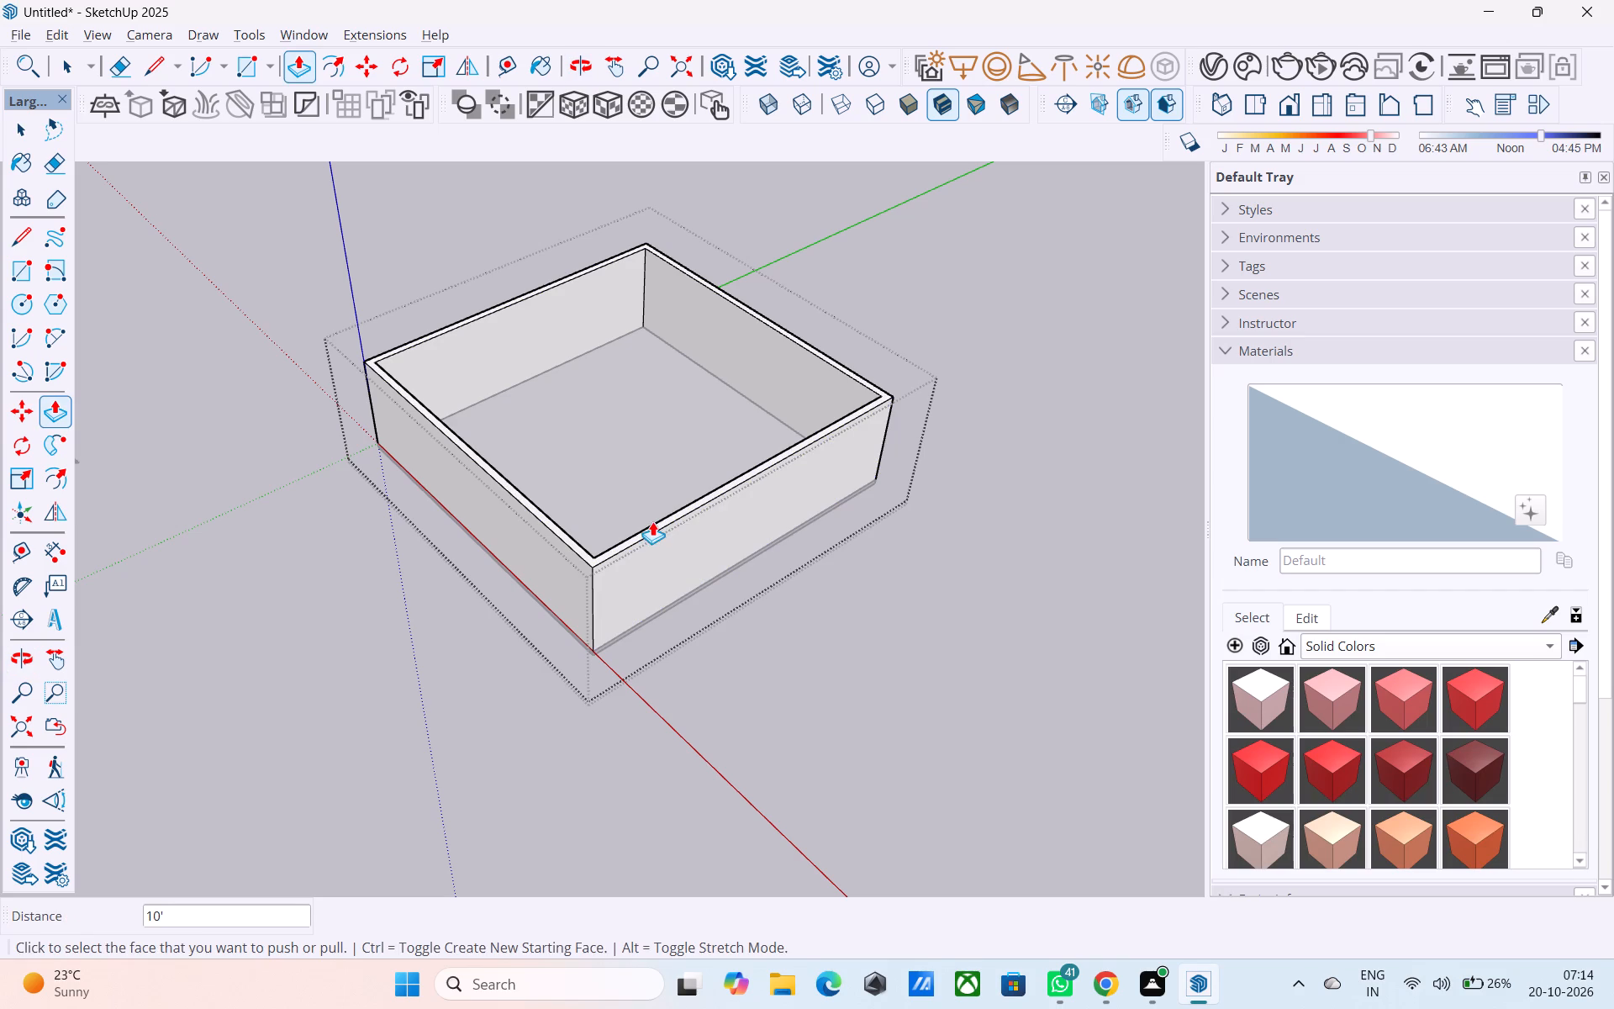
pyautogui.moveTo(651, 517); pyautogui.dragTo(623, 501, button='middle')
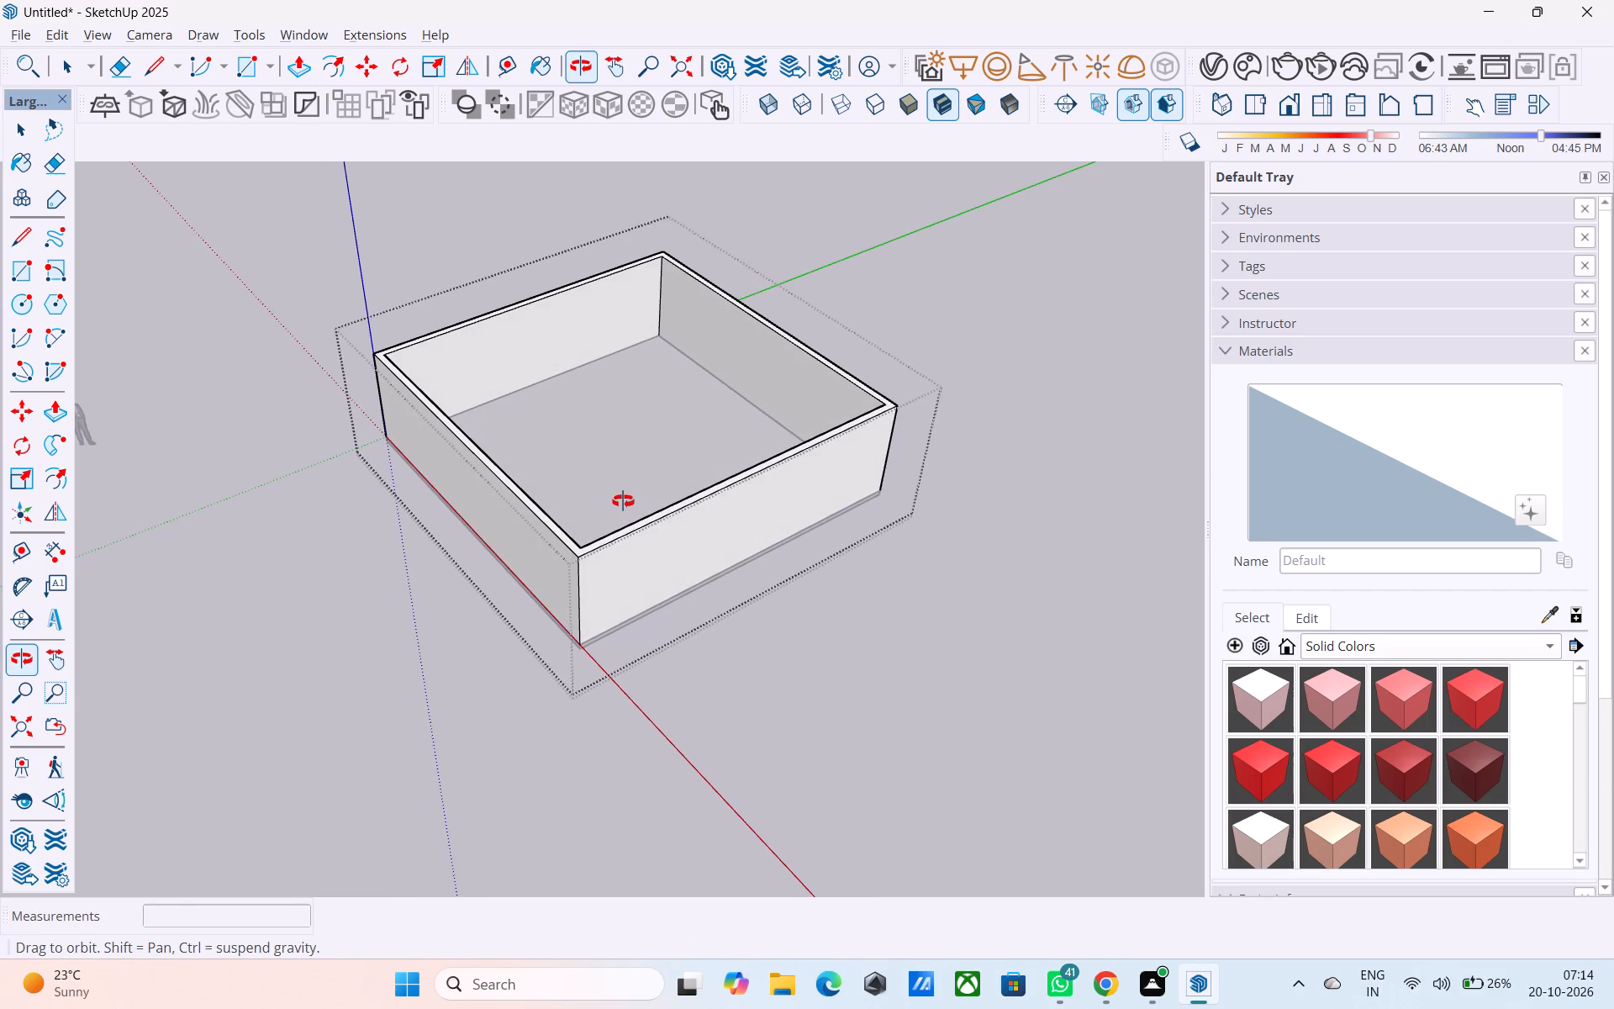
pyautogui.moveTo(623, 501); pyautogui.dragTo(743, 490, button='middle')
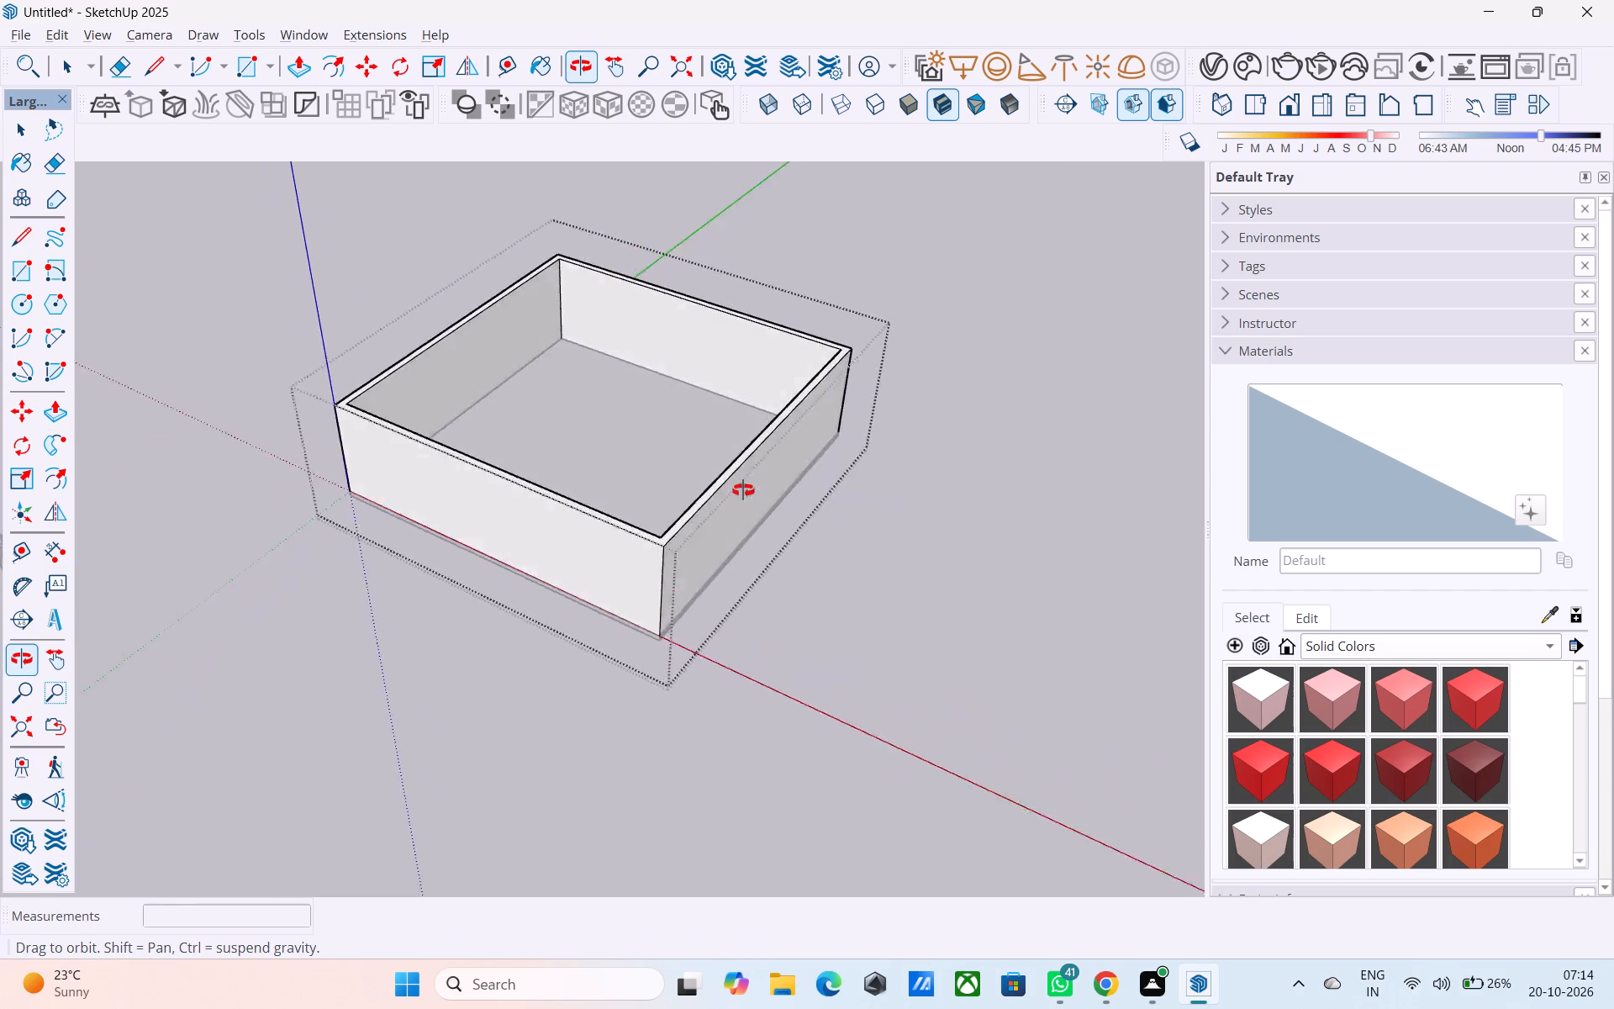
pyautogui.moveTo(743, 490); pyautogui.dragTo(409, 338, button='middle')
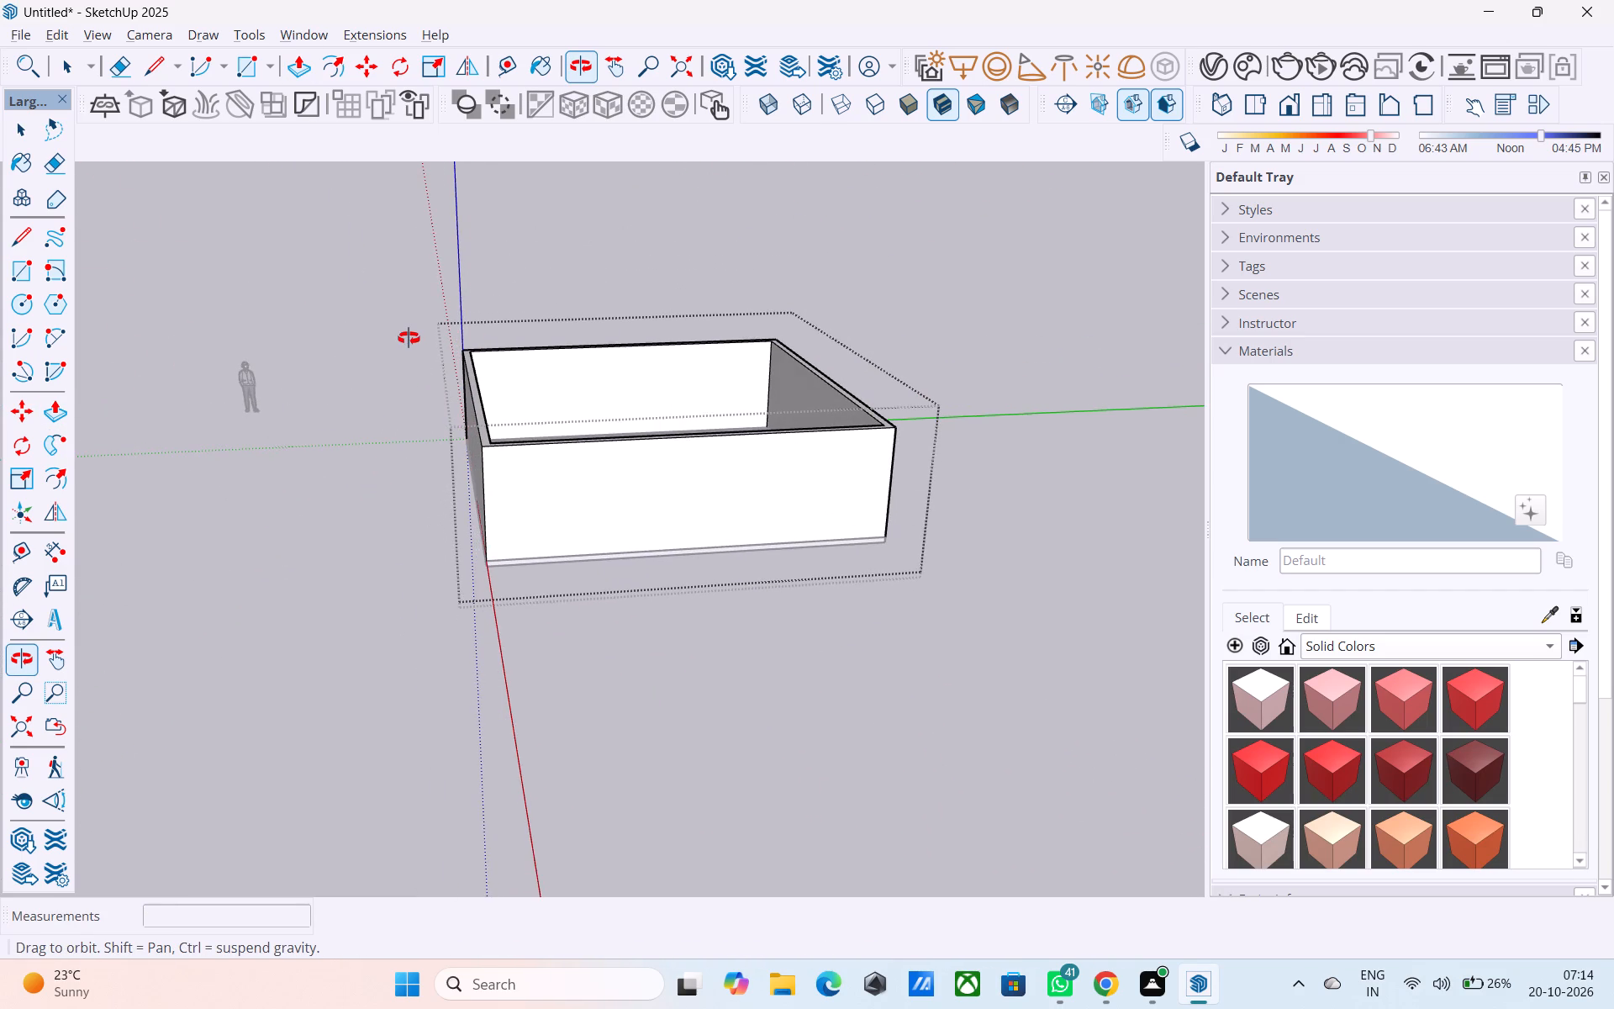
pyautogui.moveTo(409, 338); pyautogui.dragTo(399, 520, button='middle')
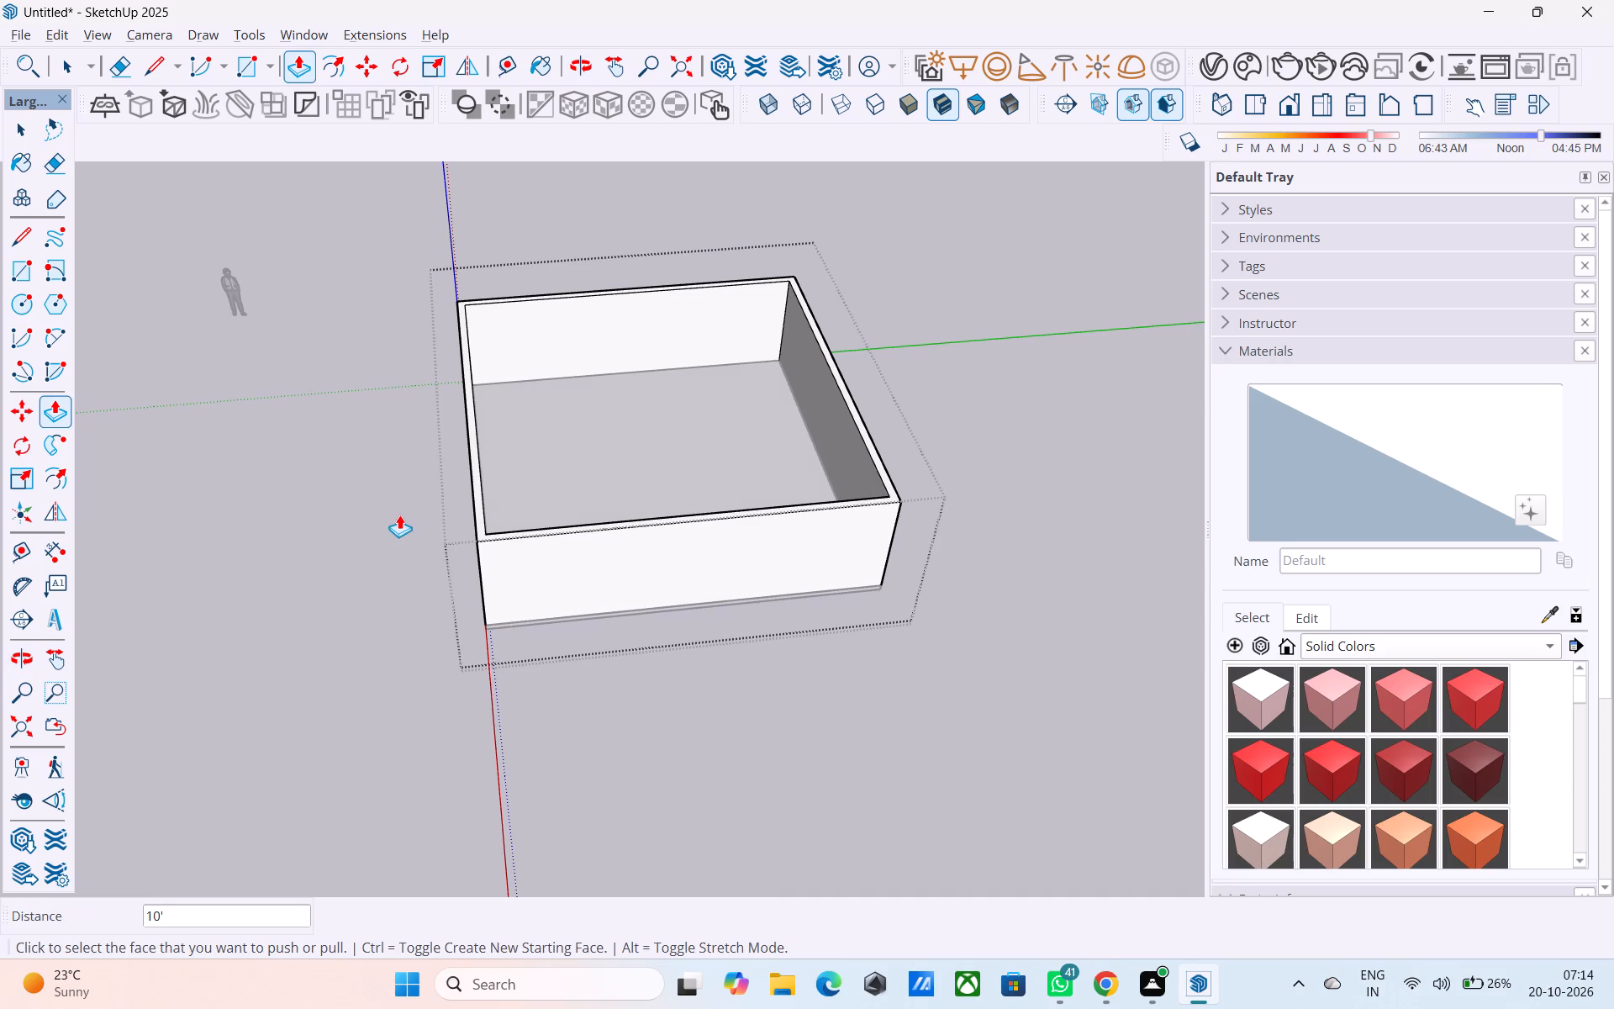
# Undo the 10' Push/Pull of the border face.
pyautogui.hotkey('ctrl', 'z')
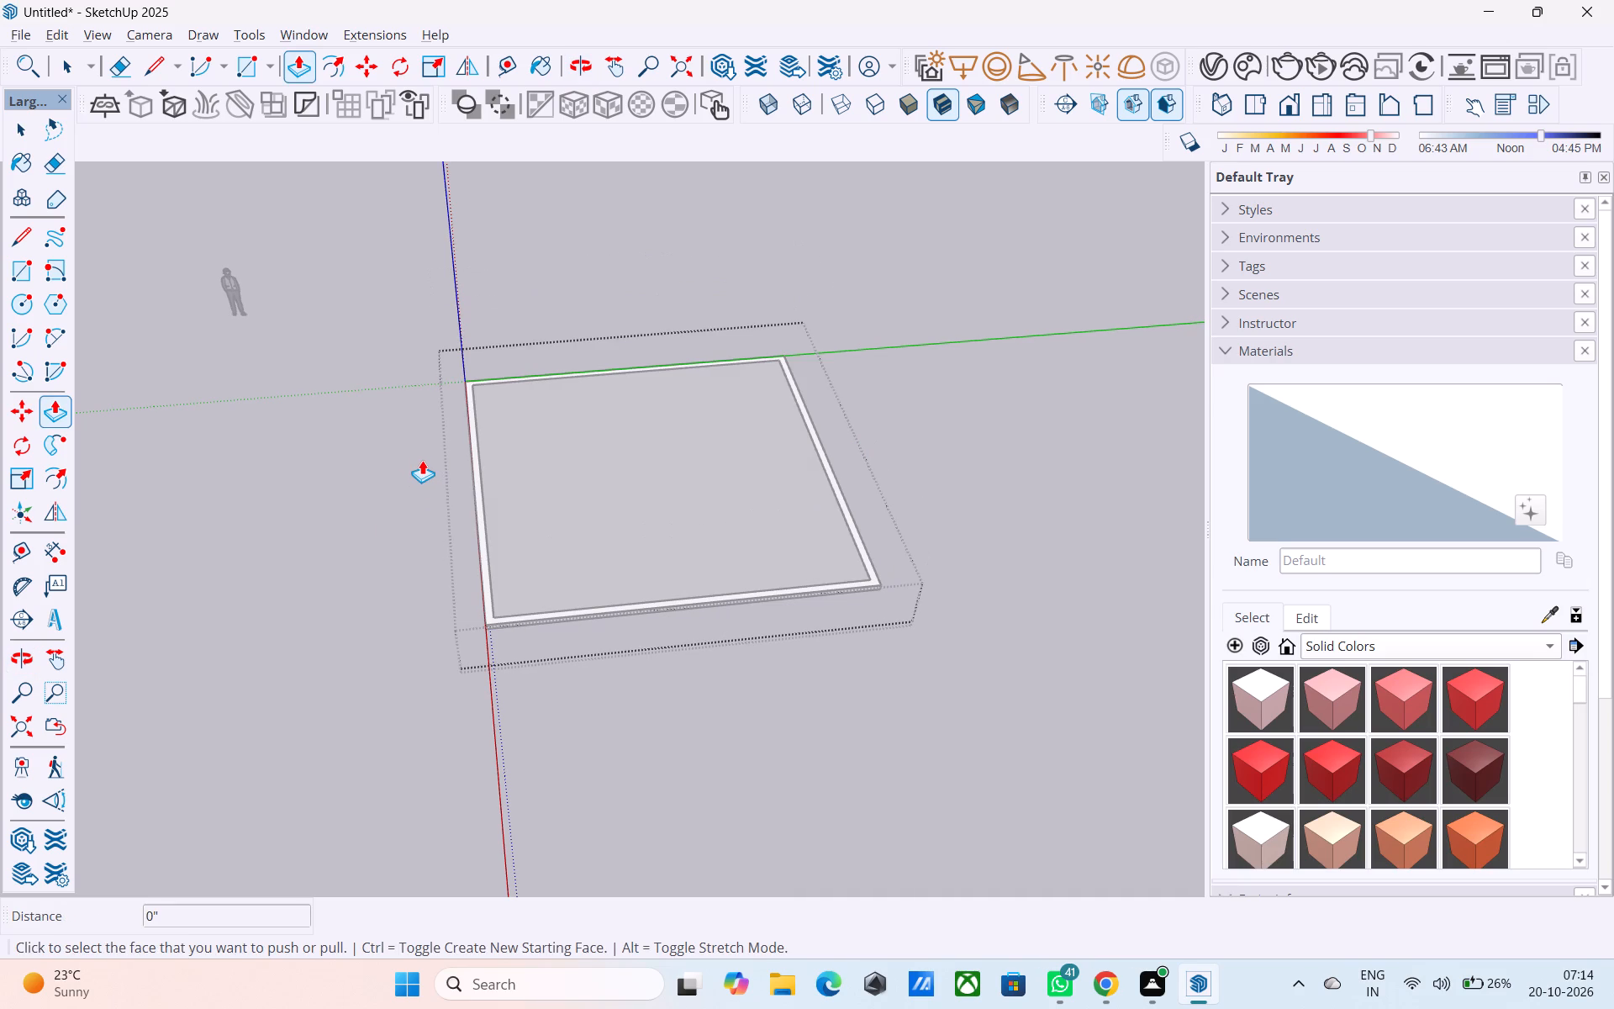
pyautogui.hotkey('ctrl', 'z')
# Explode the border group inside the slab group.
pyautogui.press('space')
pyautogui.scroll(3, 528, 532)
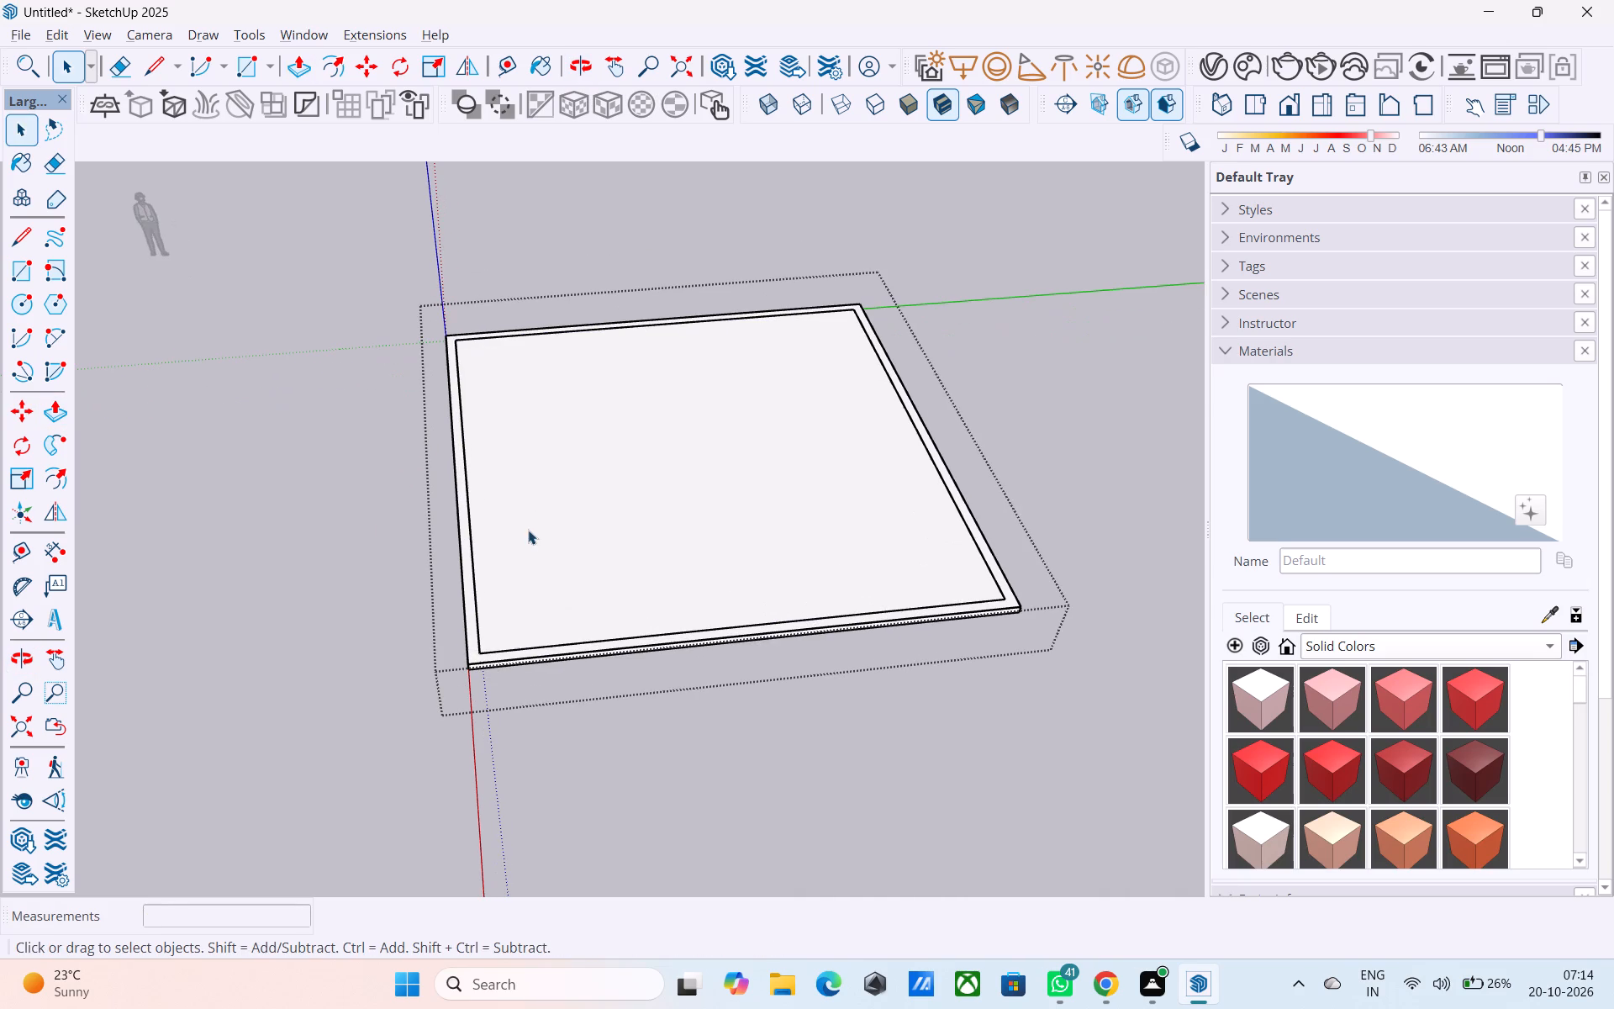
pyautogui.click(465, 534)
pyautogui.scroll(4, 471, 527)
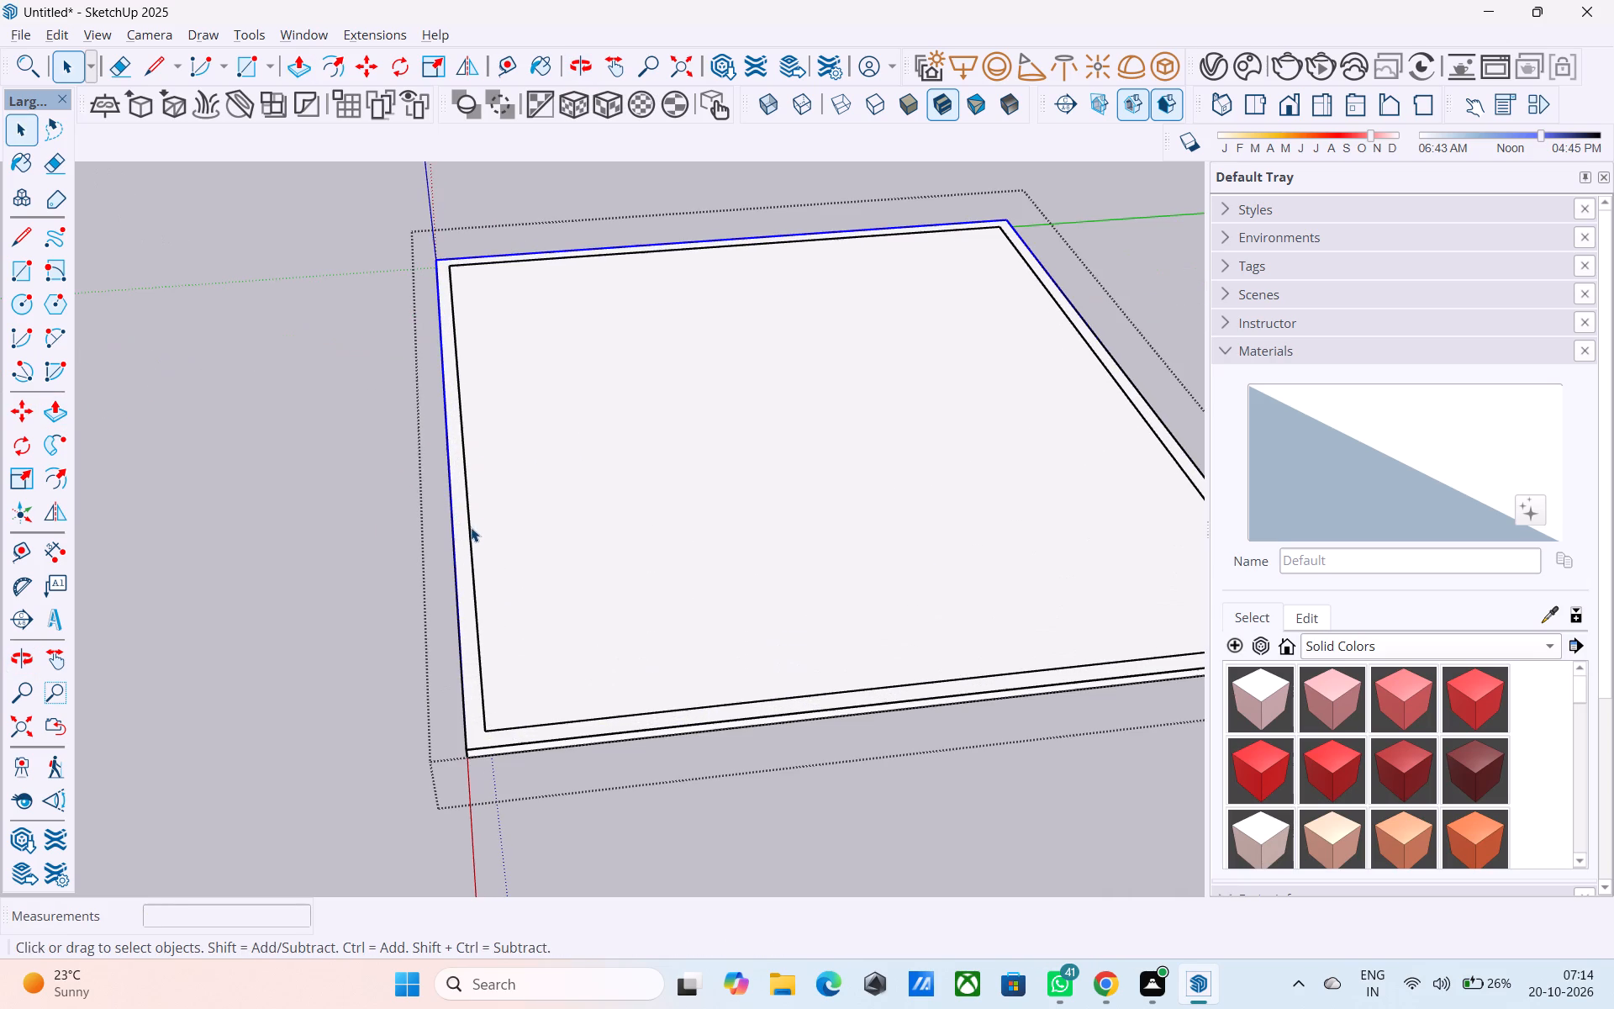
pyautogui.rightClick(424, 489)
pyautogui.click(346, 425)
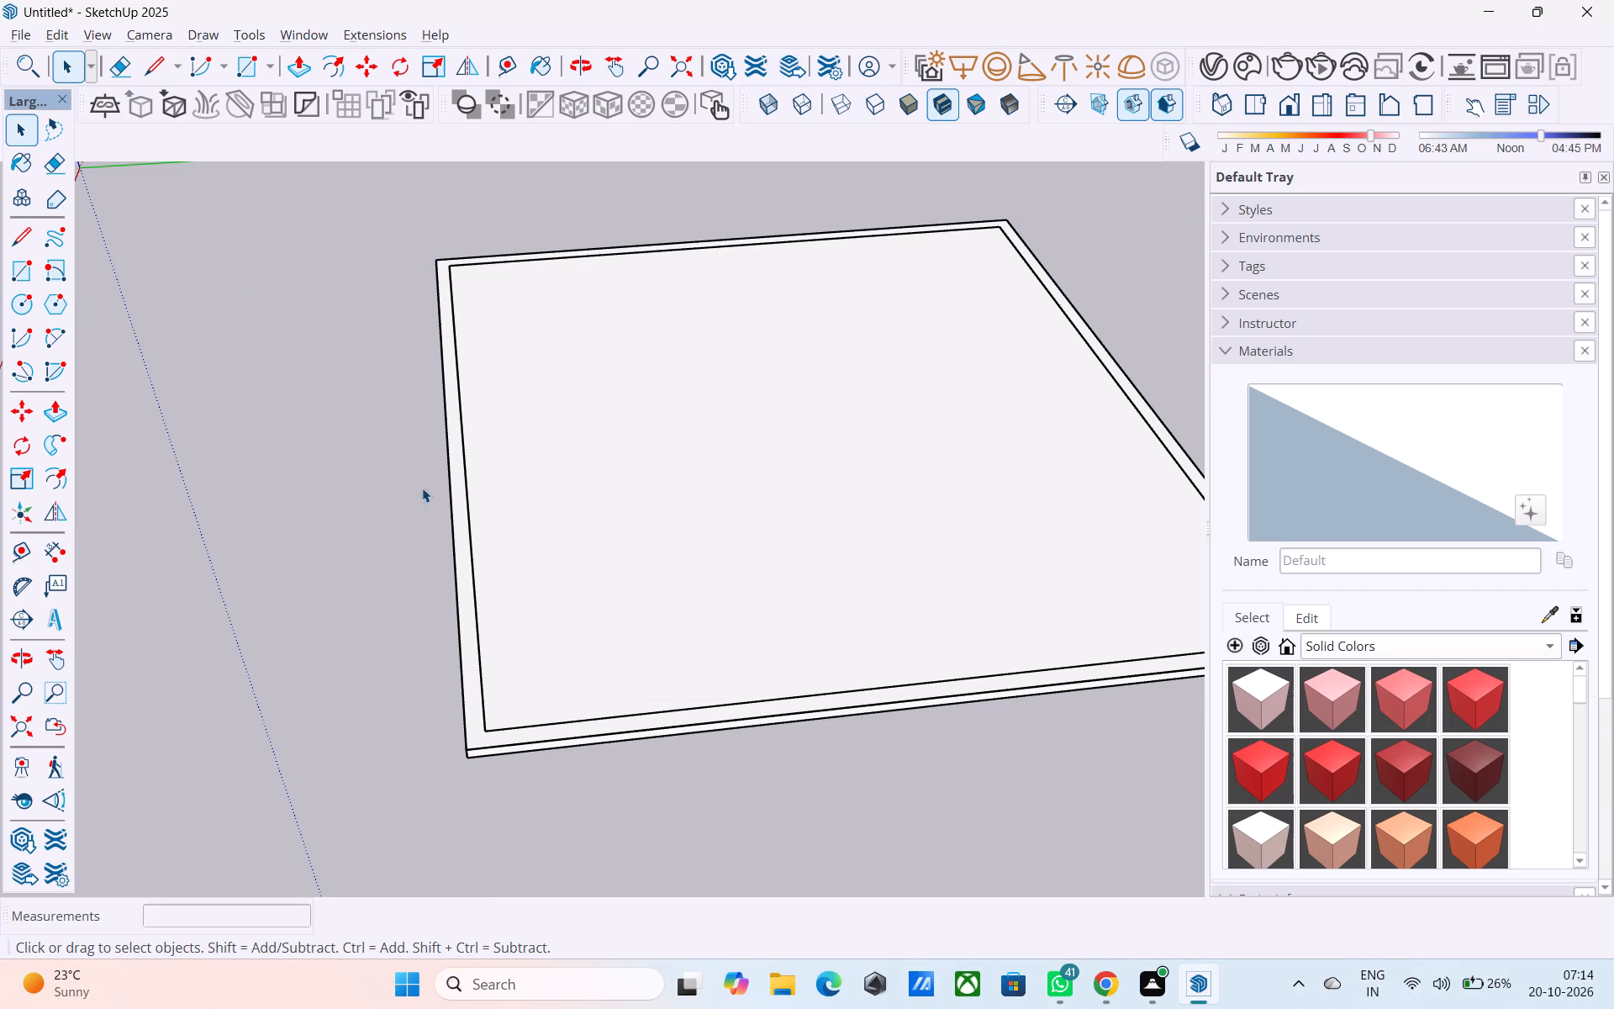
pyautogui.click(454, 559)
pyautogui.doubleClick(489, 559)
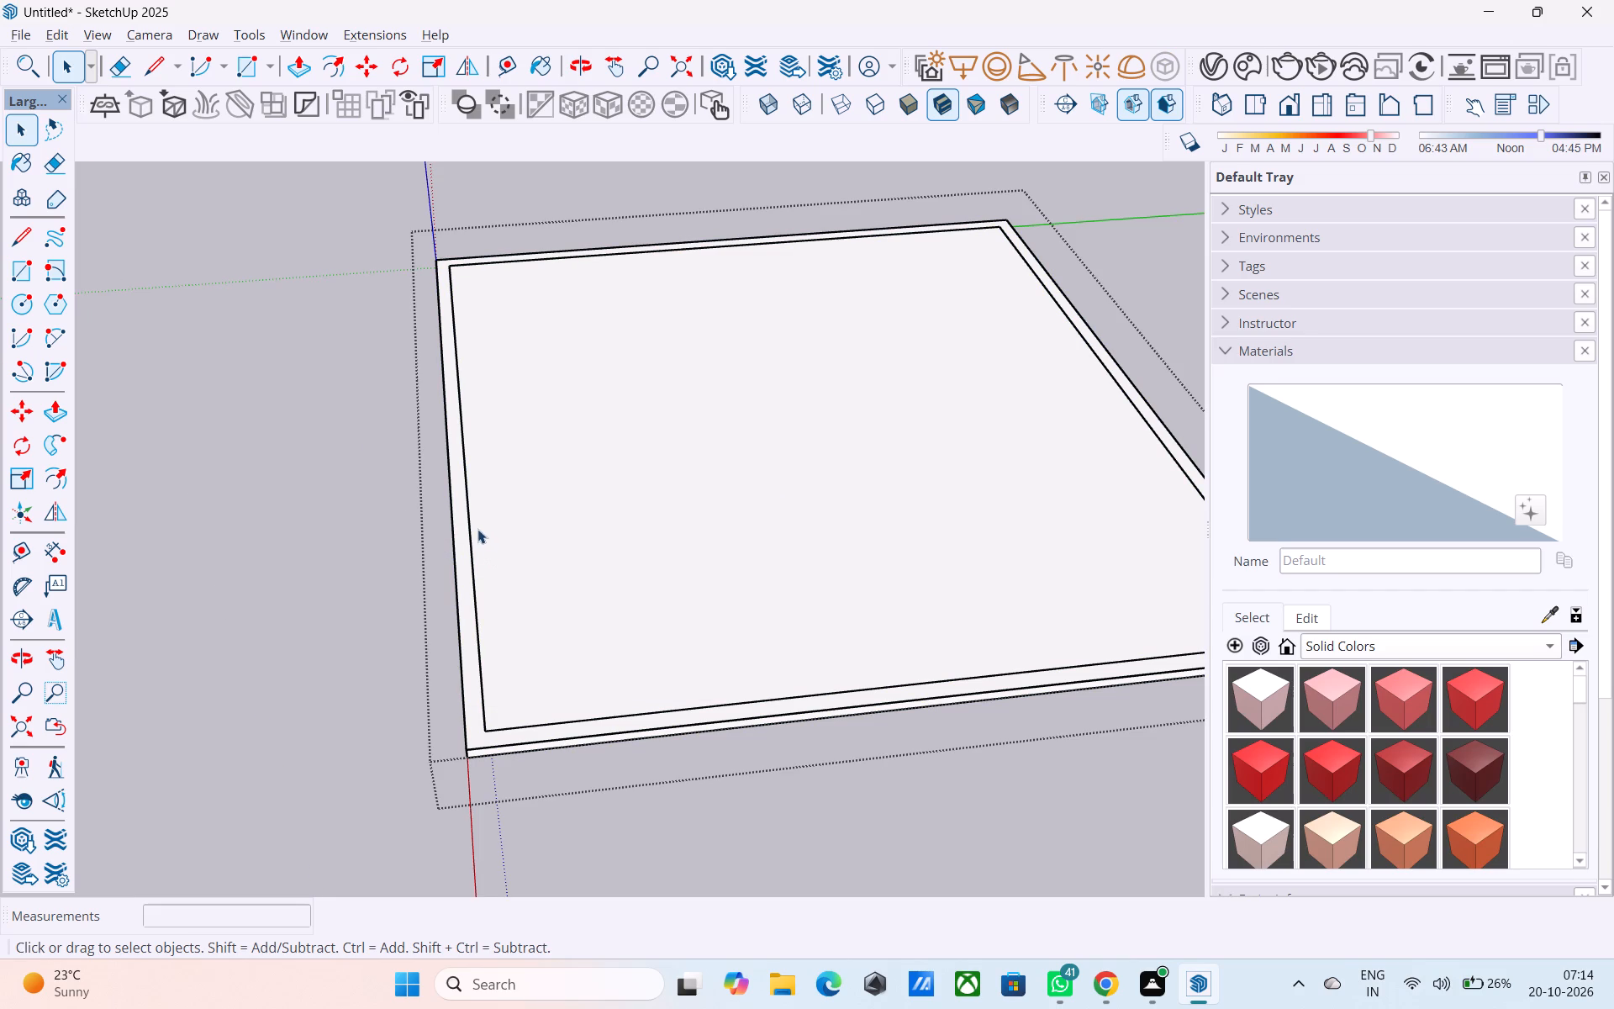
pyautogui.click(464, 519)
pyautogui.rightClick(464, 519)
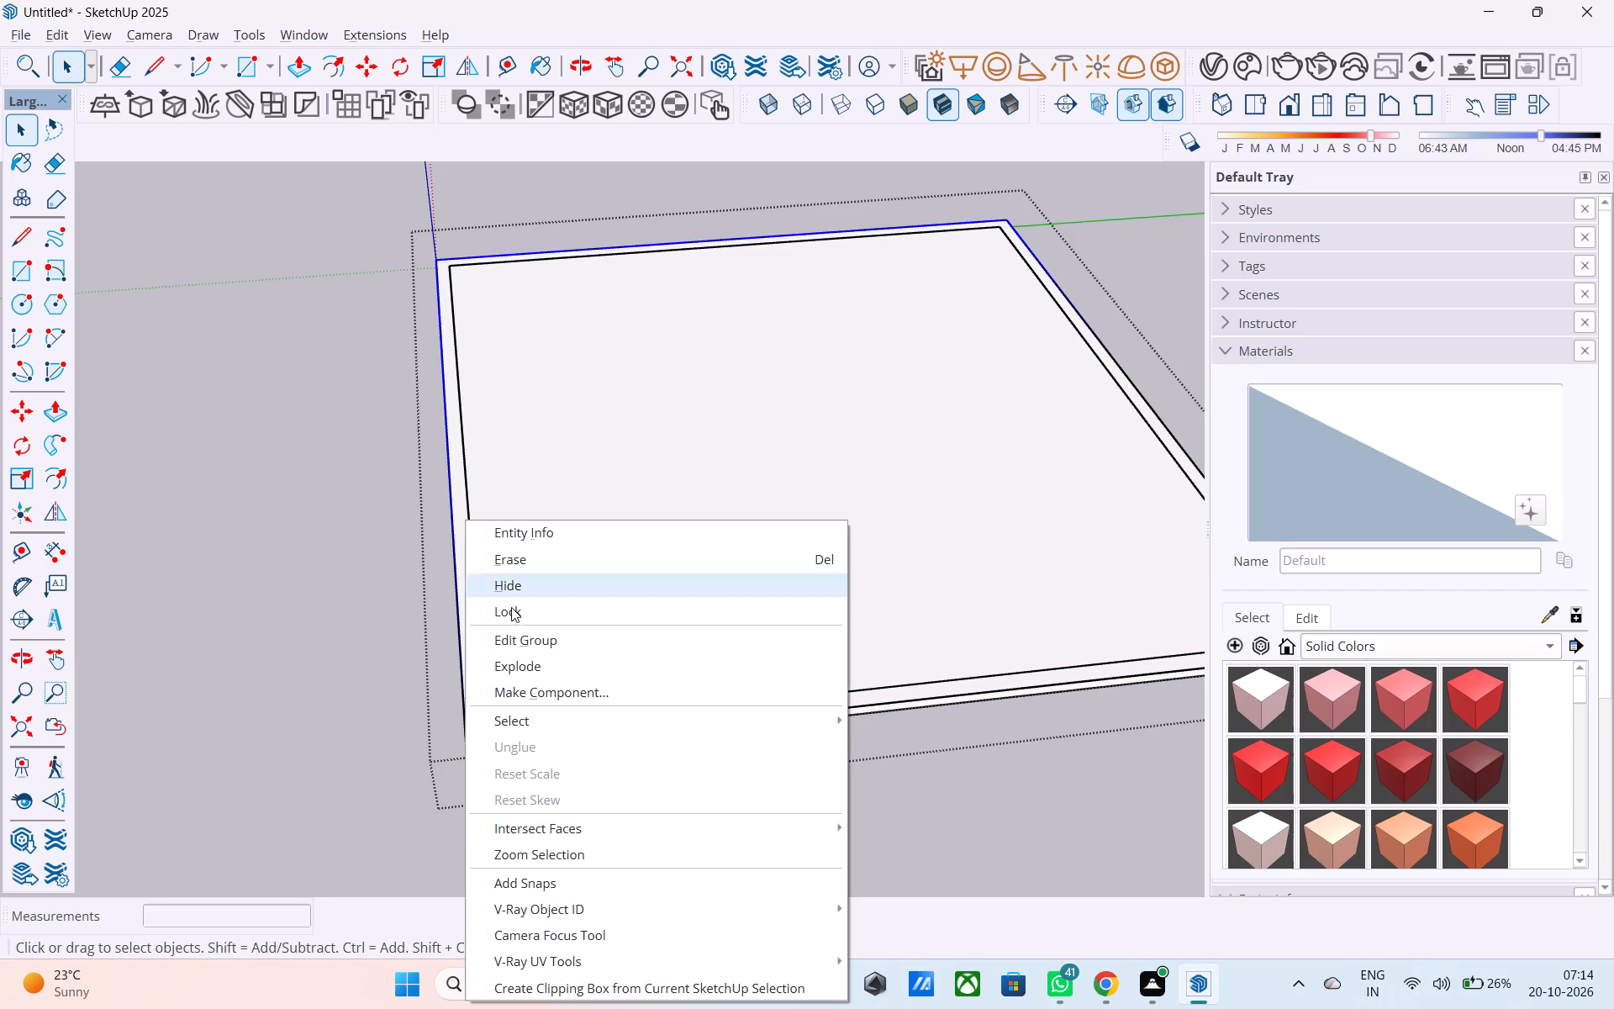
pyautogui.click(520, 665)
# Copy the border's inner edge farthest from the origin, parallel to the green axis, 4' inward across the slab face.
pyautogui.click(545, 519)
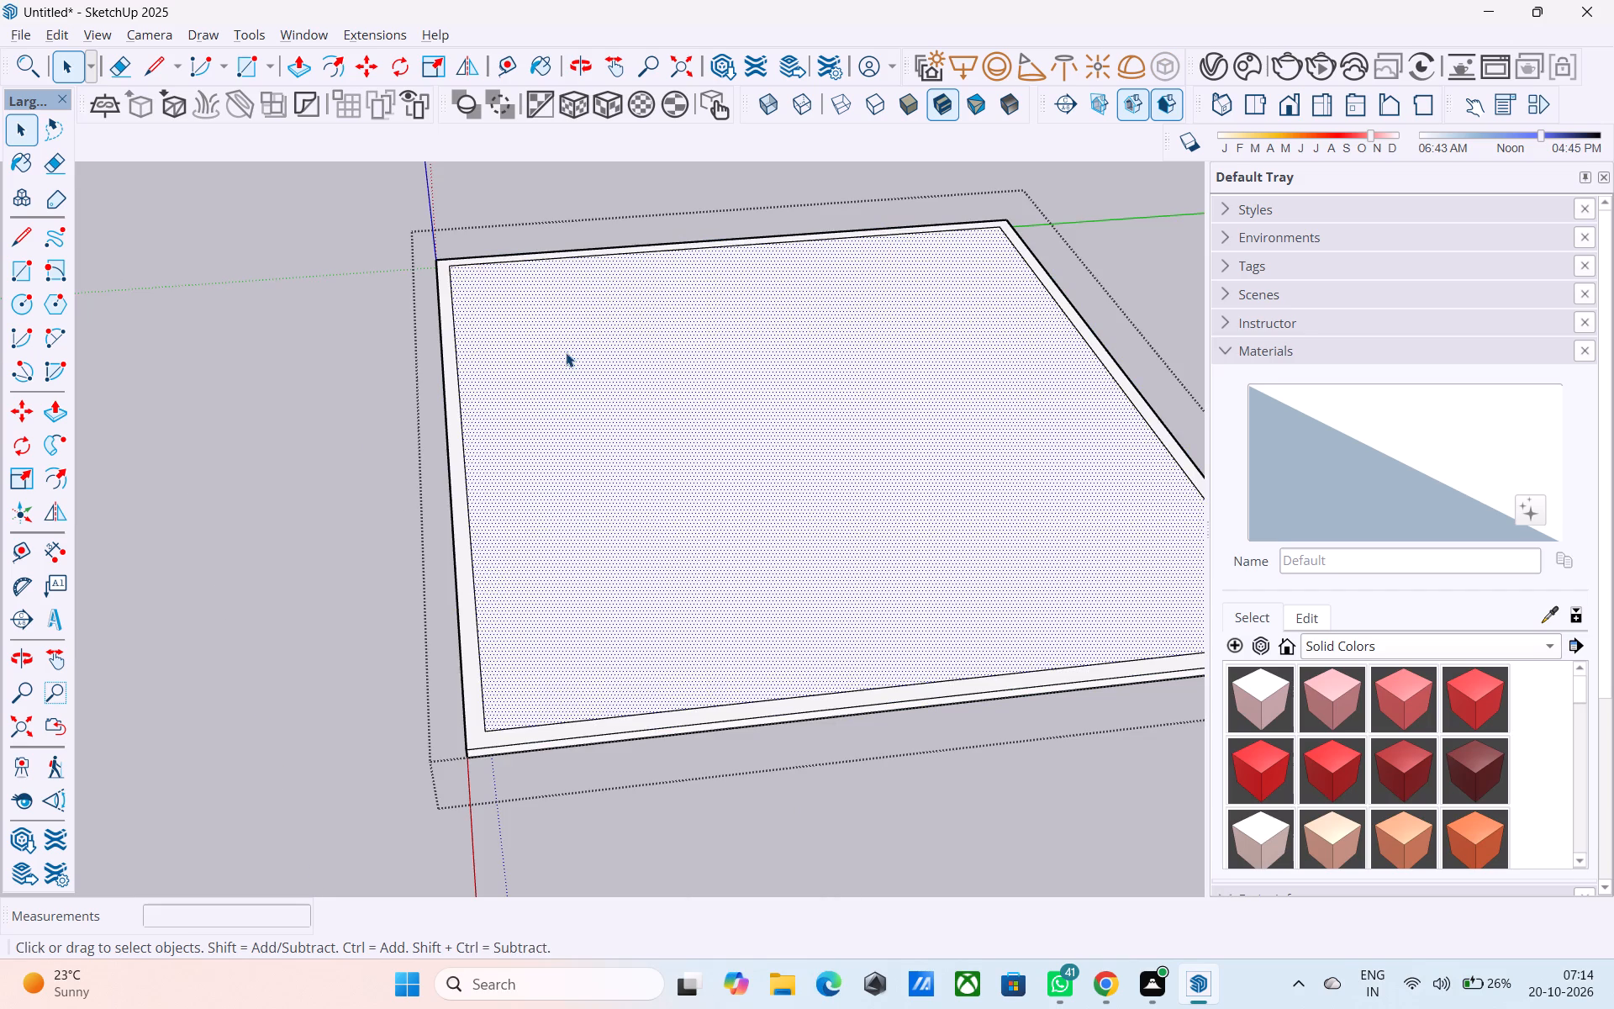
pyautogui.scroll(-5, 566, 352)
pyautogui.moveTo(419, 315); pyautogui.dragTo(418, 568, button='middle')
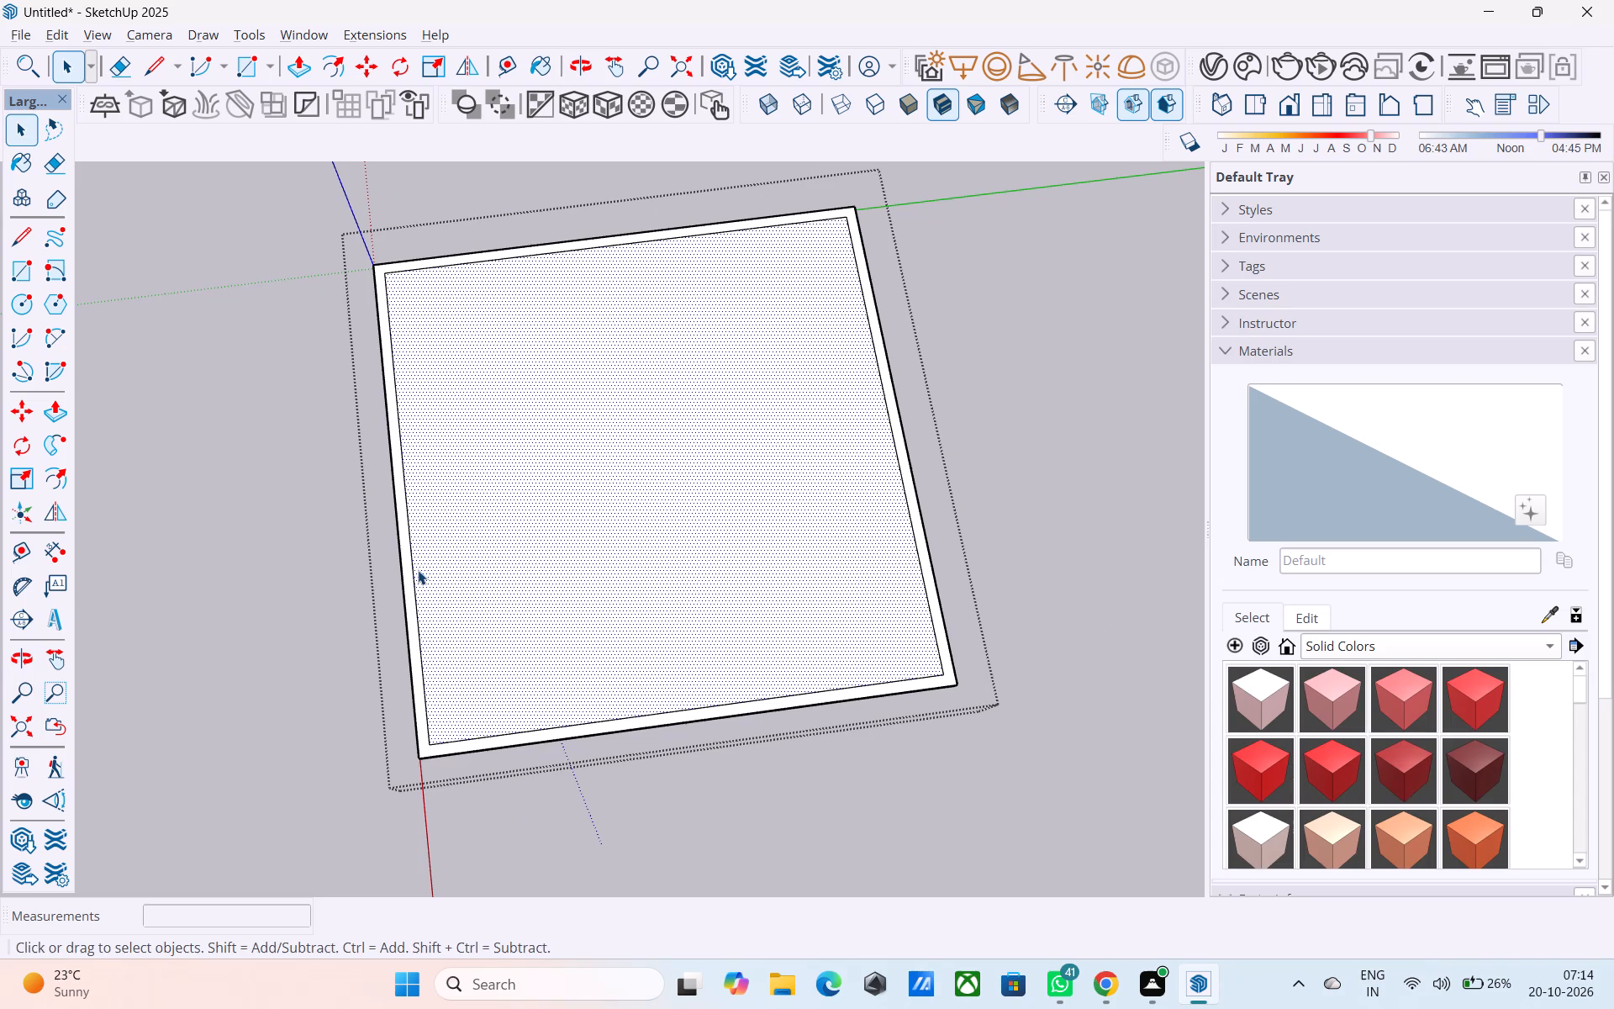
pyautogui.moveTo(455, 629); pyautogui.dragTo(463, 618, button='middle')
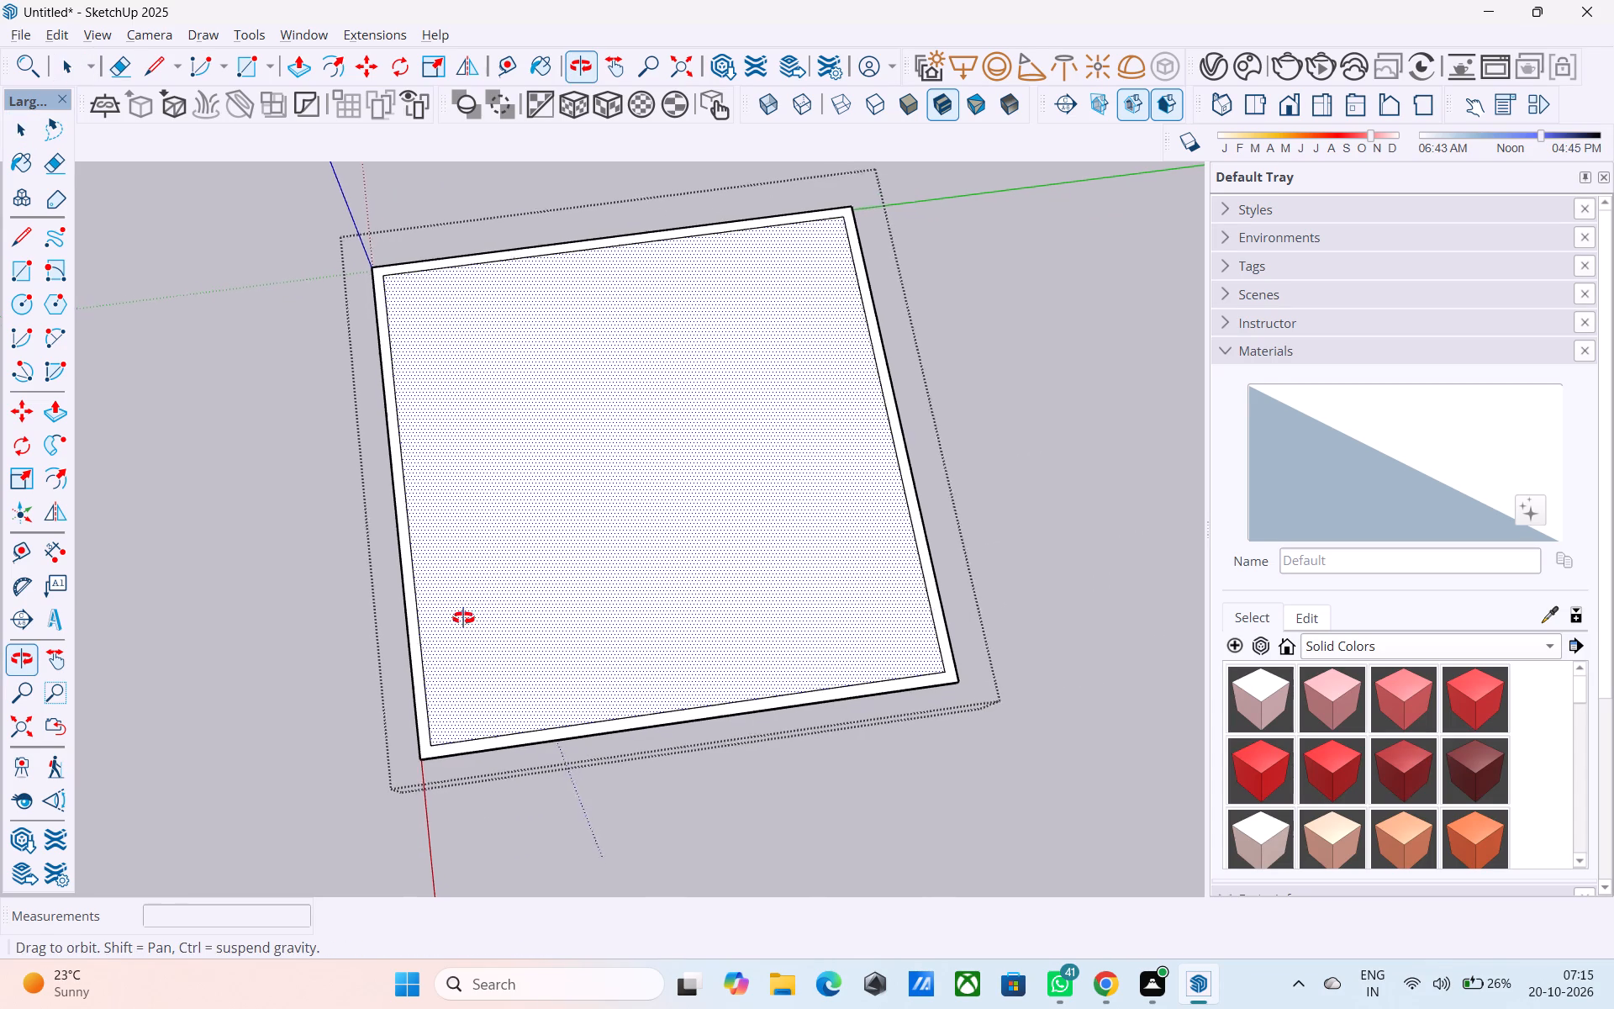
pyautogui.moveTo(463, 618); pyautogui.dragTo(465, 614, button='middle')
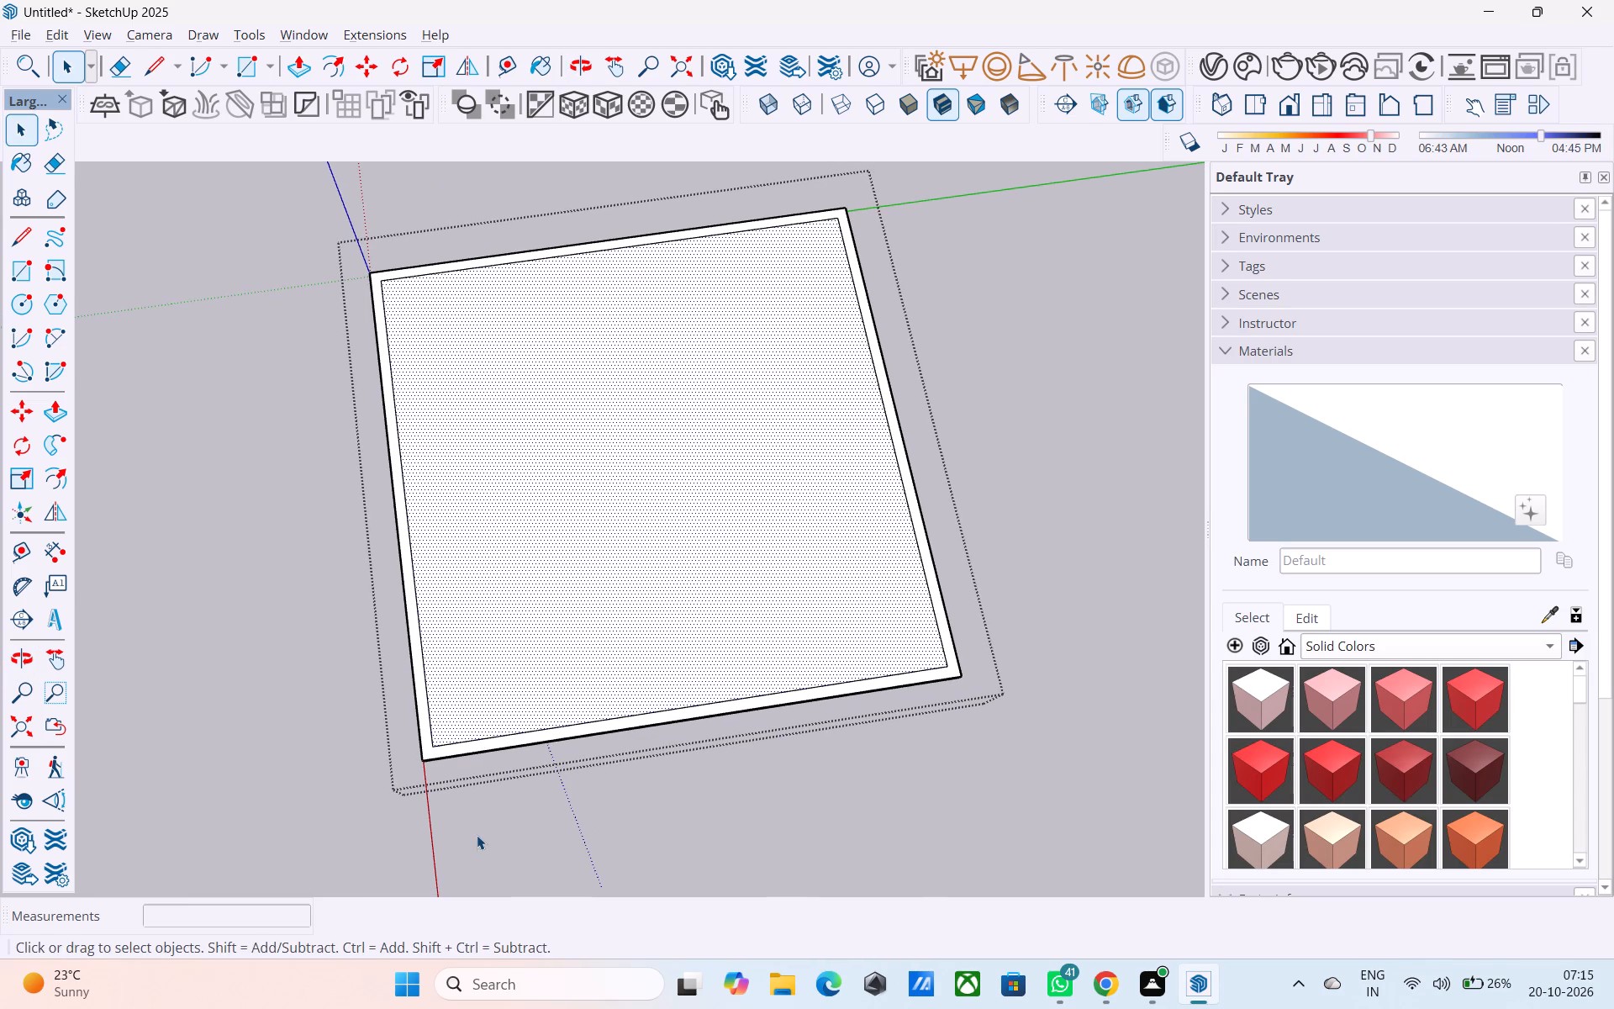
pyautogui.click(485, 735)
pyautogui.click(488, 737)
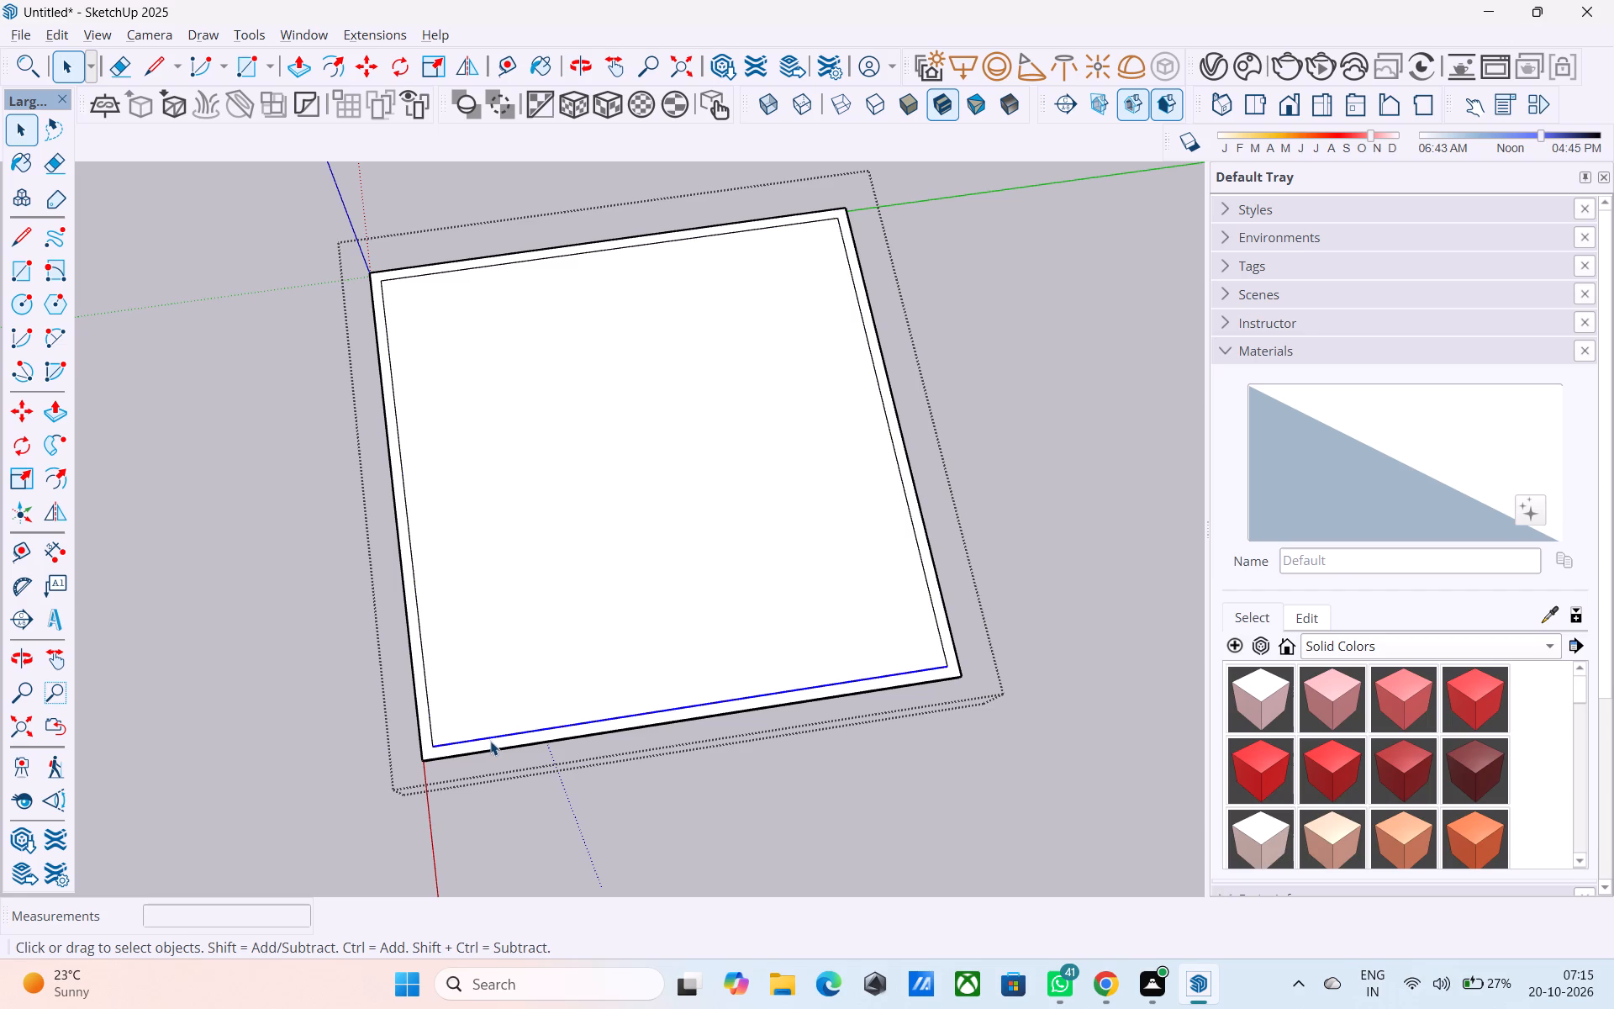
pyautogui.press('m')
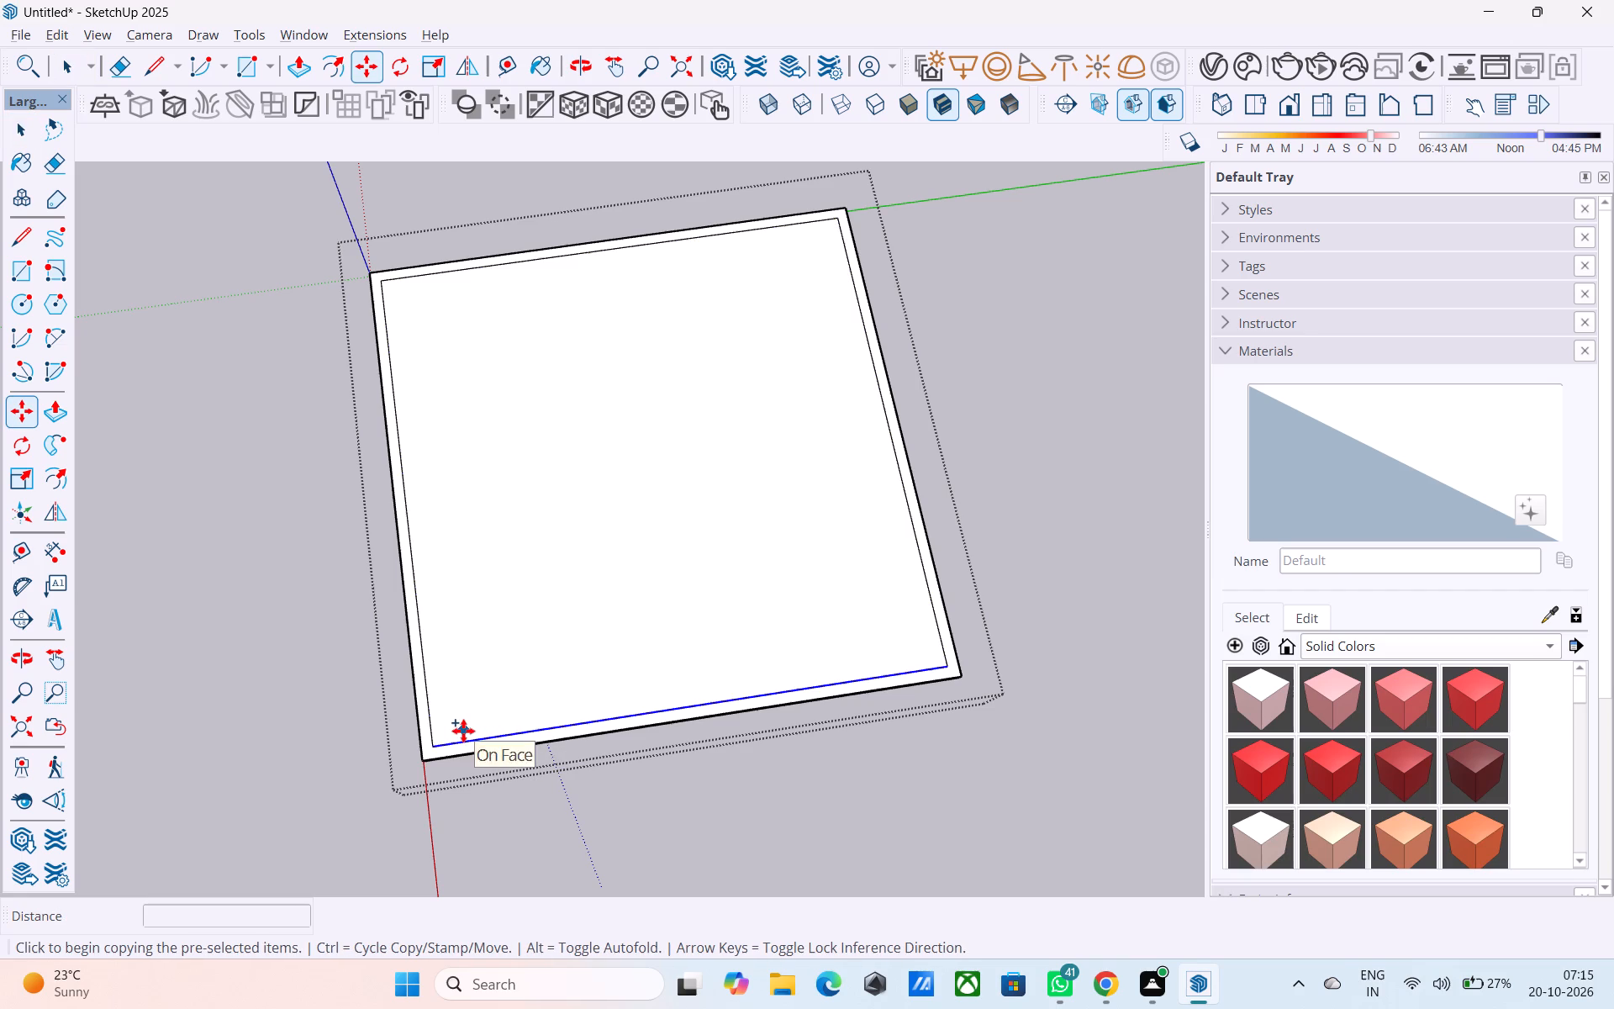
pyautogui.click(440, 744)
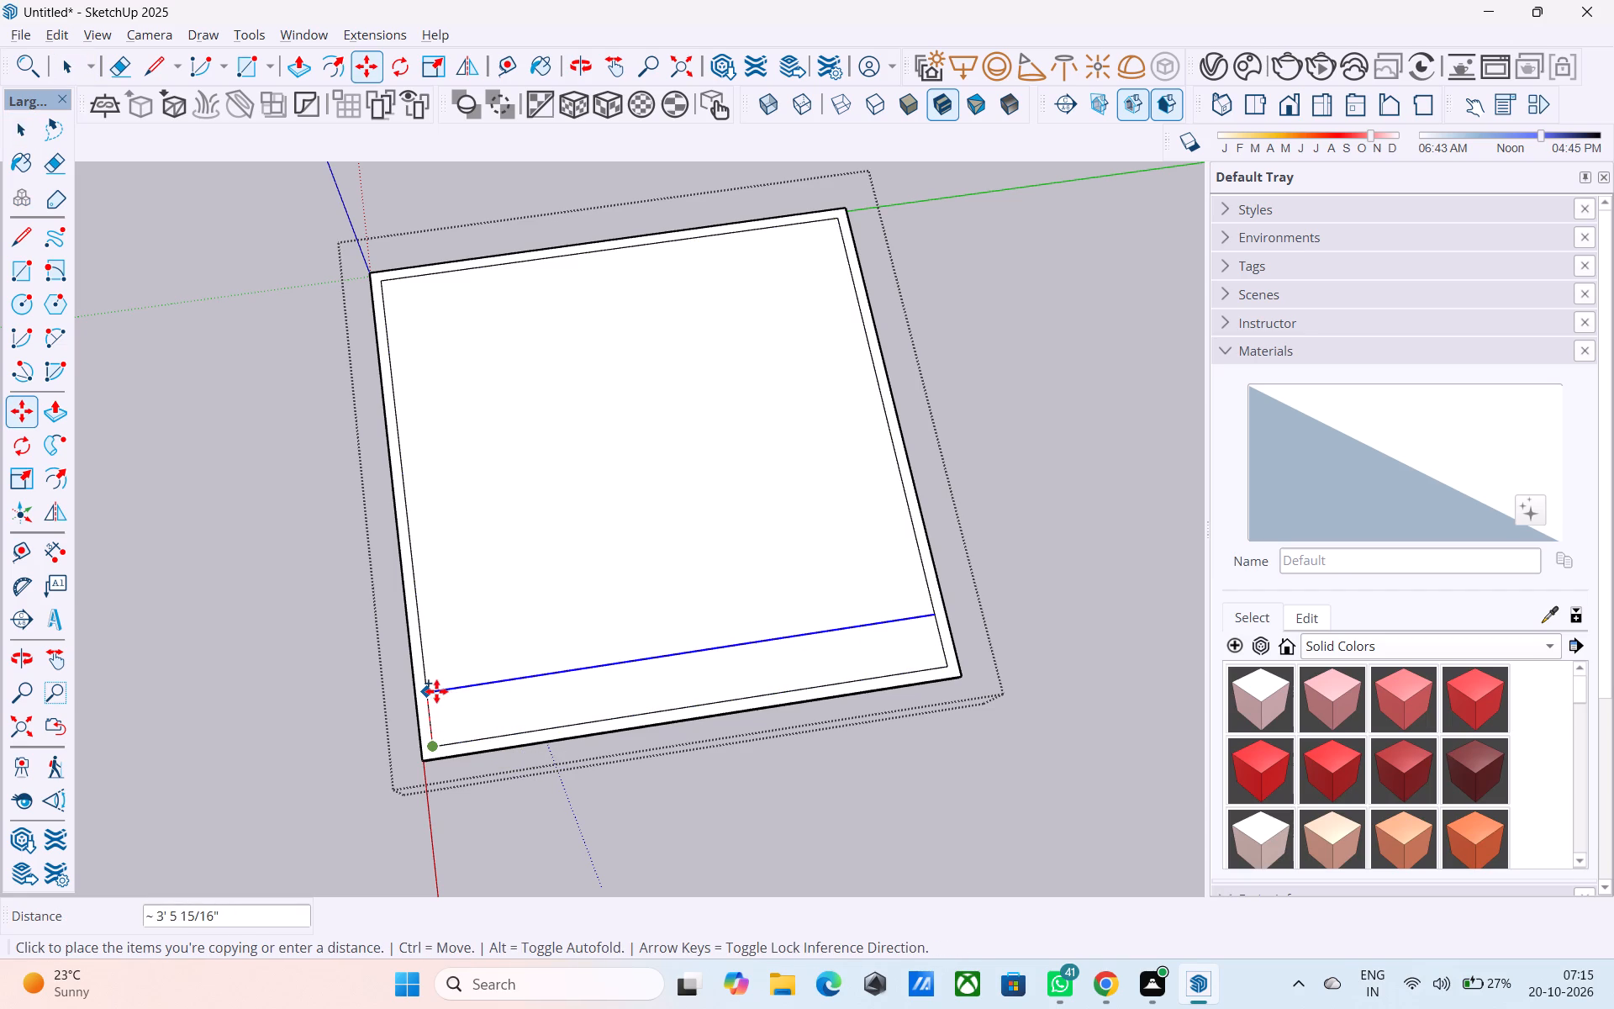
pyautogui.write("4'")
pyautogui.press('Return')
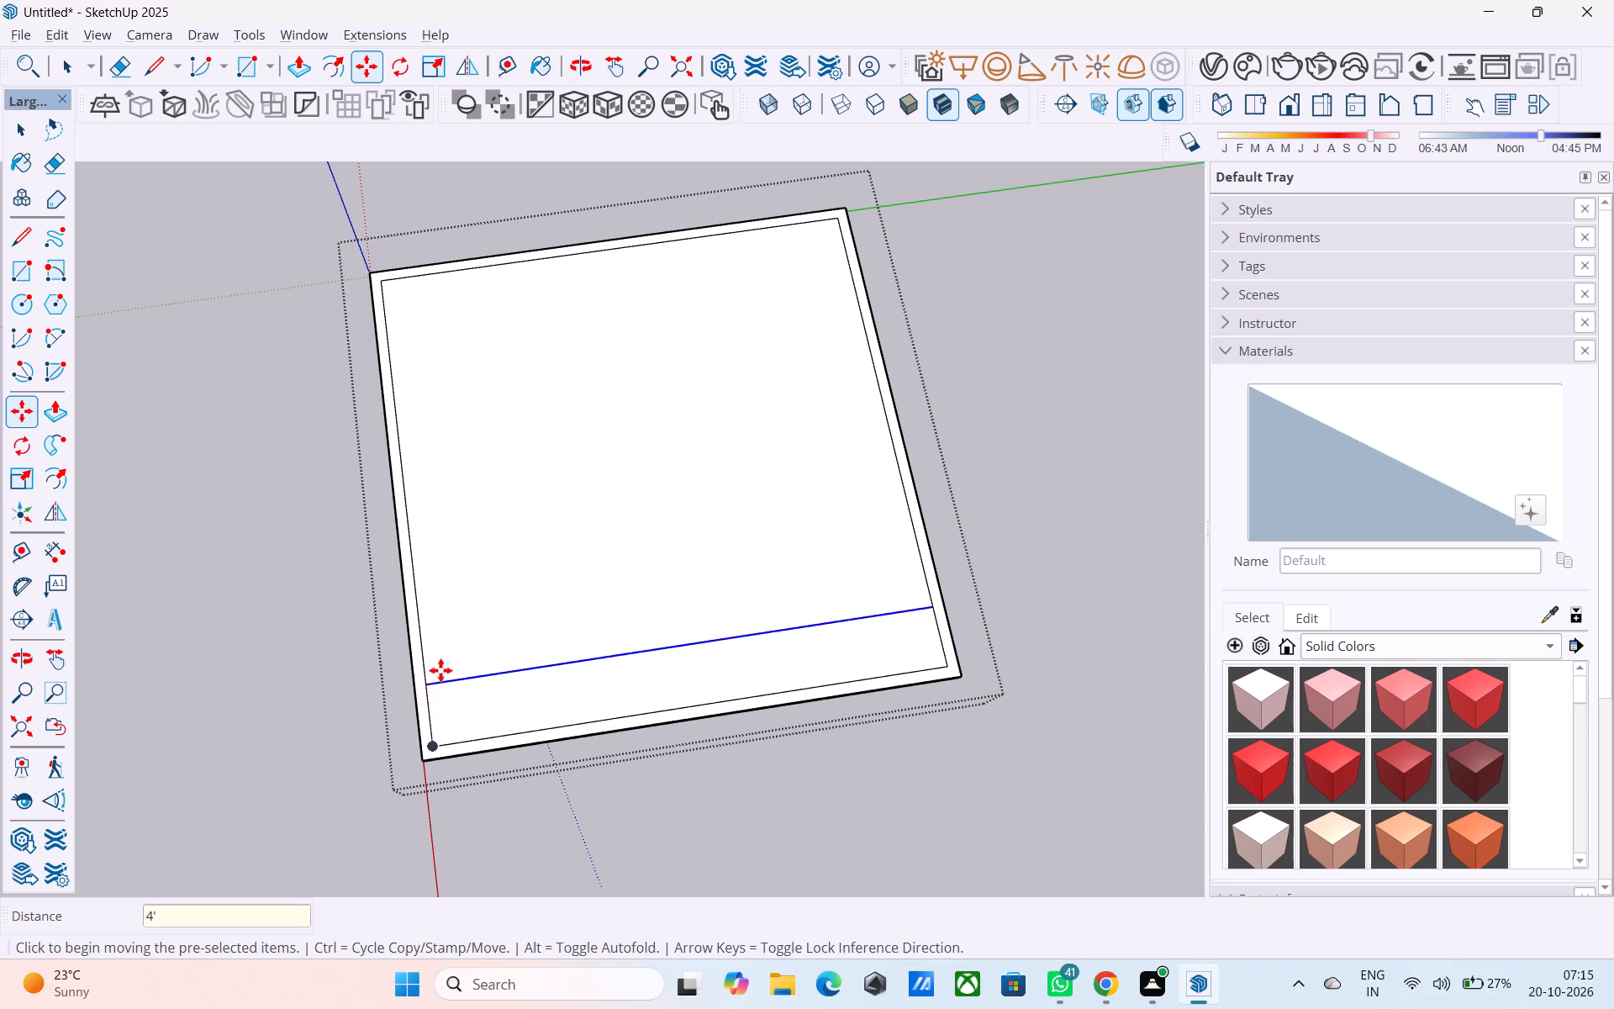
# Copy the border's inner edge alongside the red axis 4' inward, parallel to itself.
pyautogui.moveTo(405, 543); pyautogui.dragTo(288, 463, button='middle')
pyautogui.scroll(1, 312, 567)
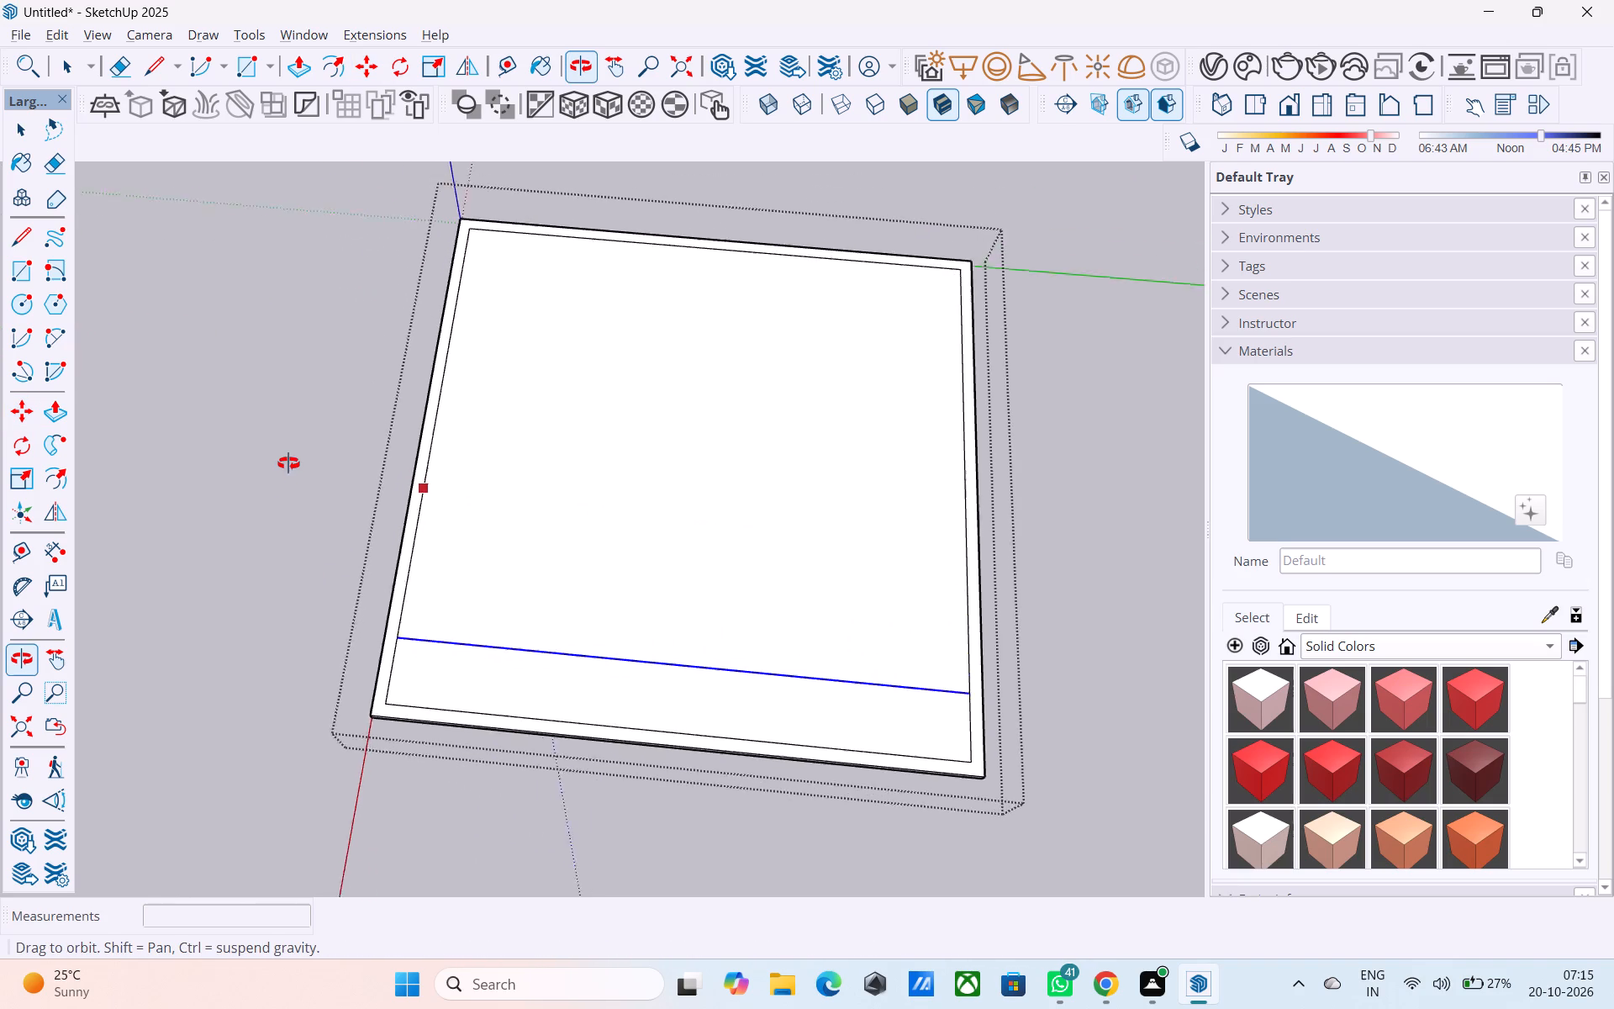
pyautogui.moveTo(288, 463); pyautogui.dragTo(298, 417, button='middle')
pyautogui.moveTo(301, 420); pyautogui.dragTo(377, 477, button='middle')
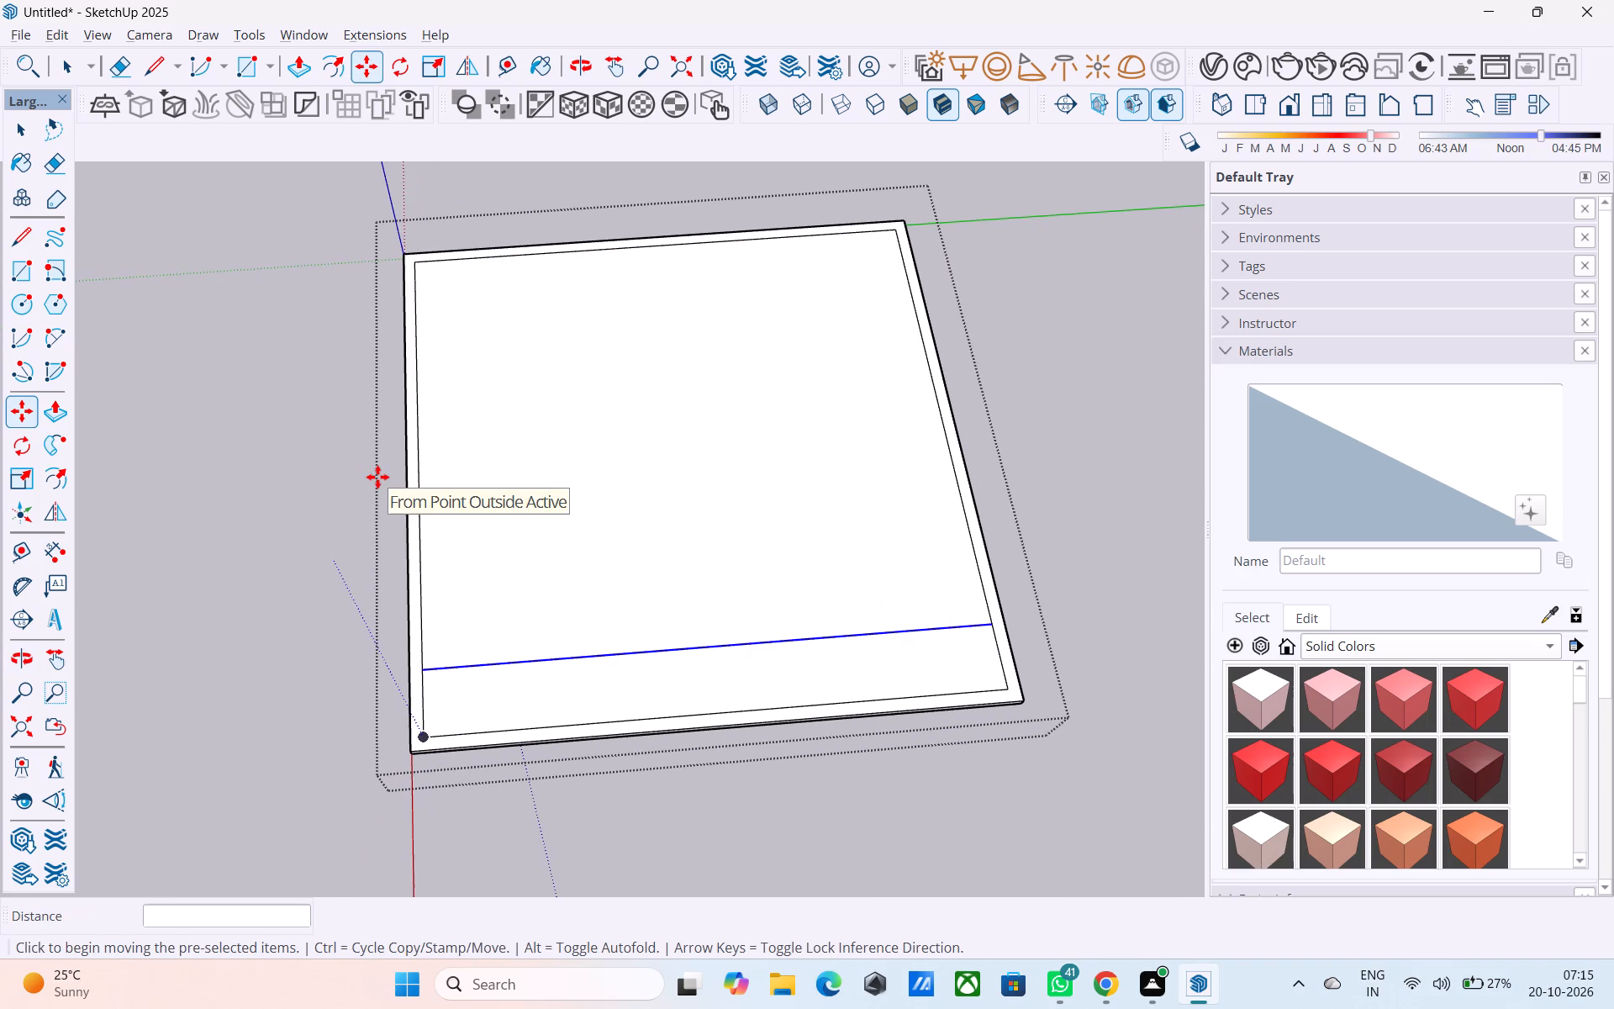
pyautogui.scroll(2, 377, 477)
pyautogui.press('space')
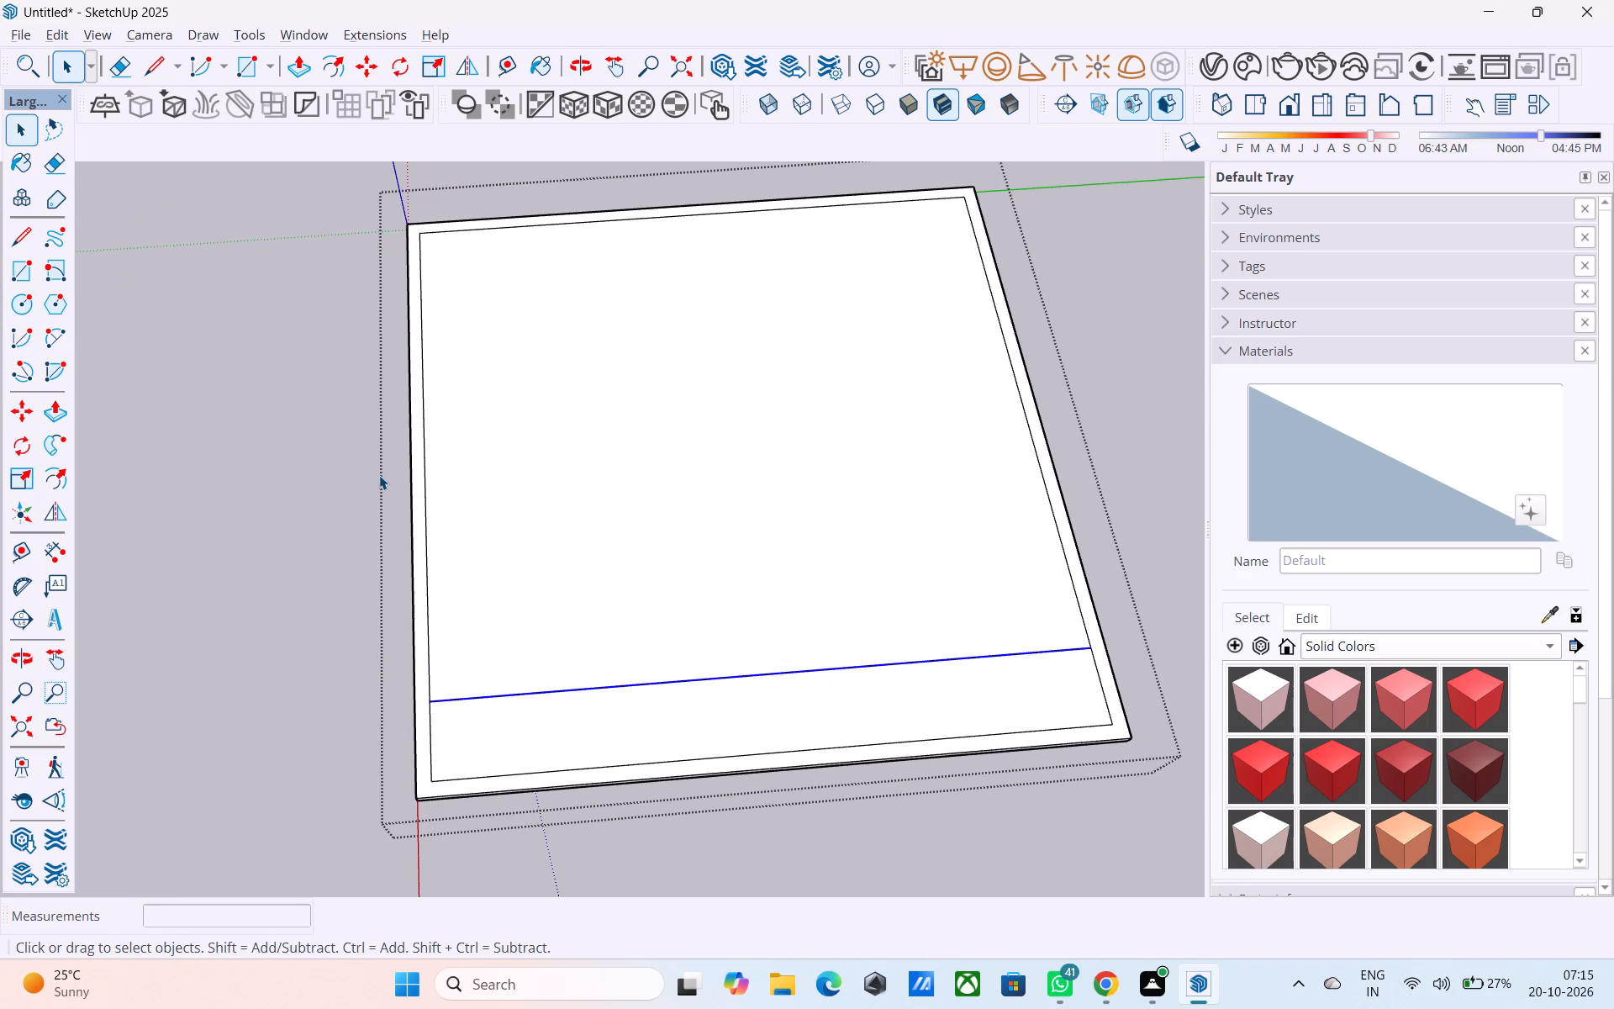
pyautogui.press('m')
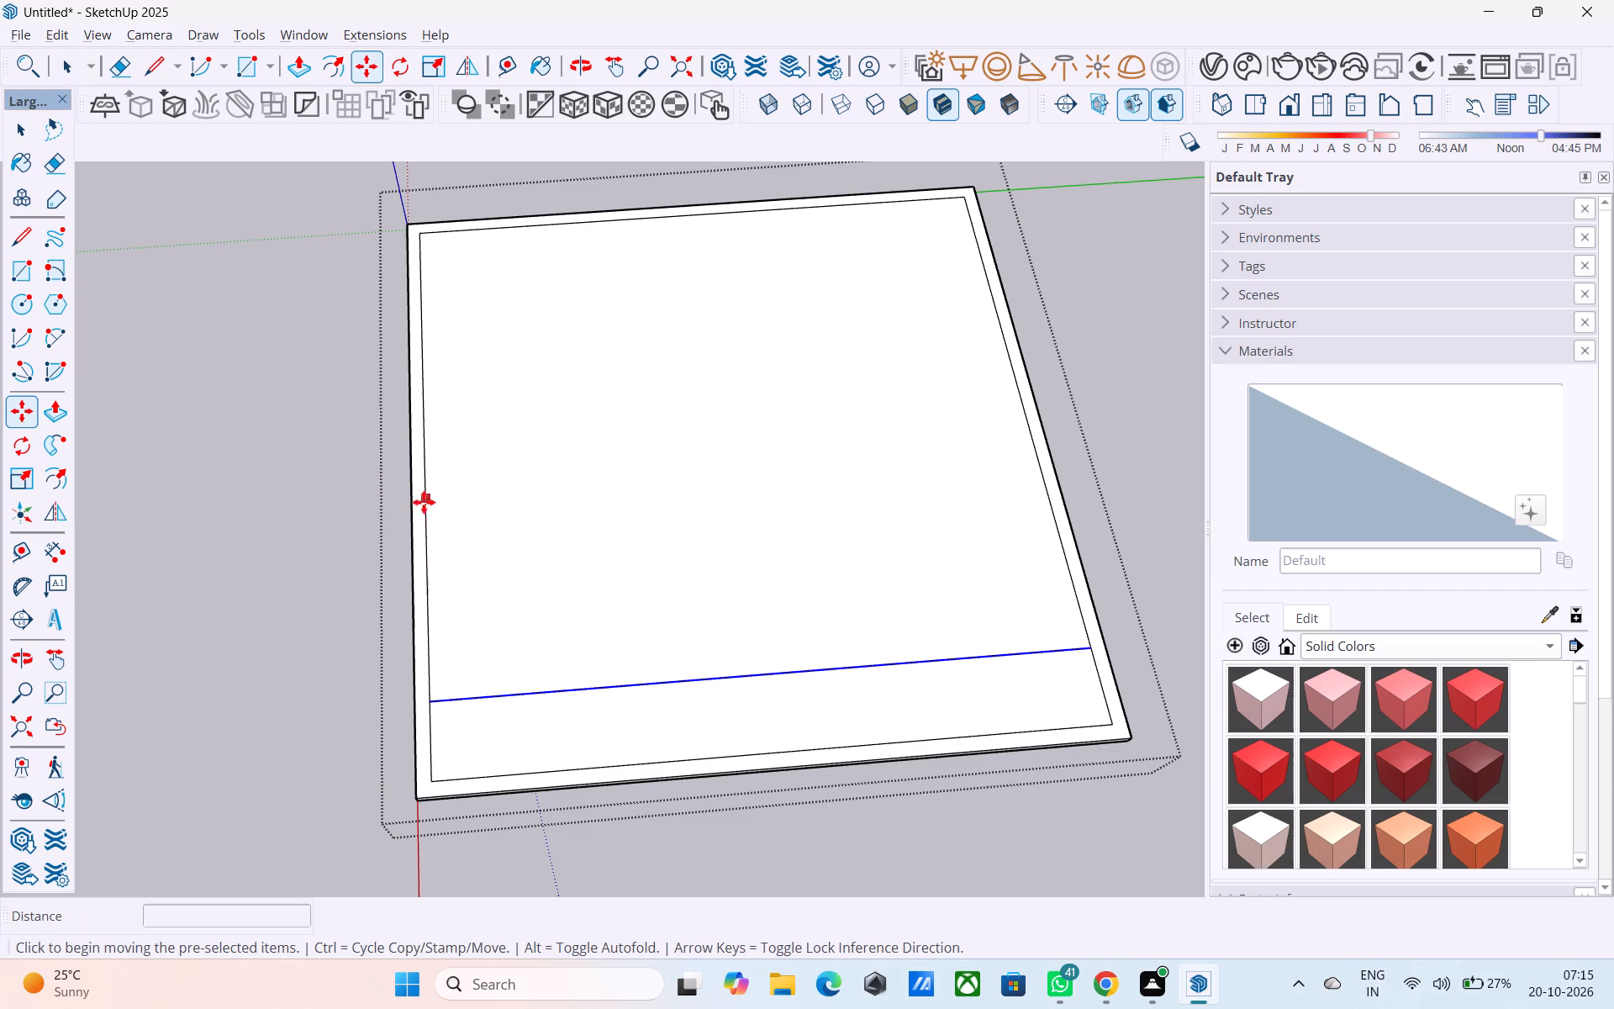
pyautogui.press('space')
pyautogui.click(428, 520)
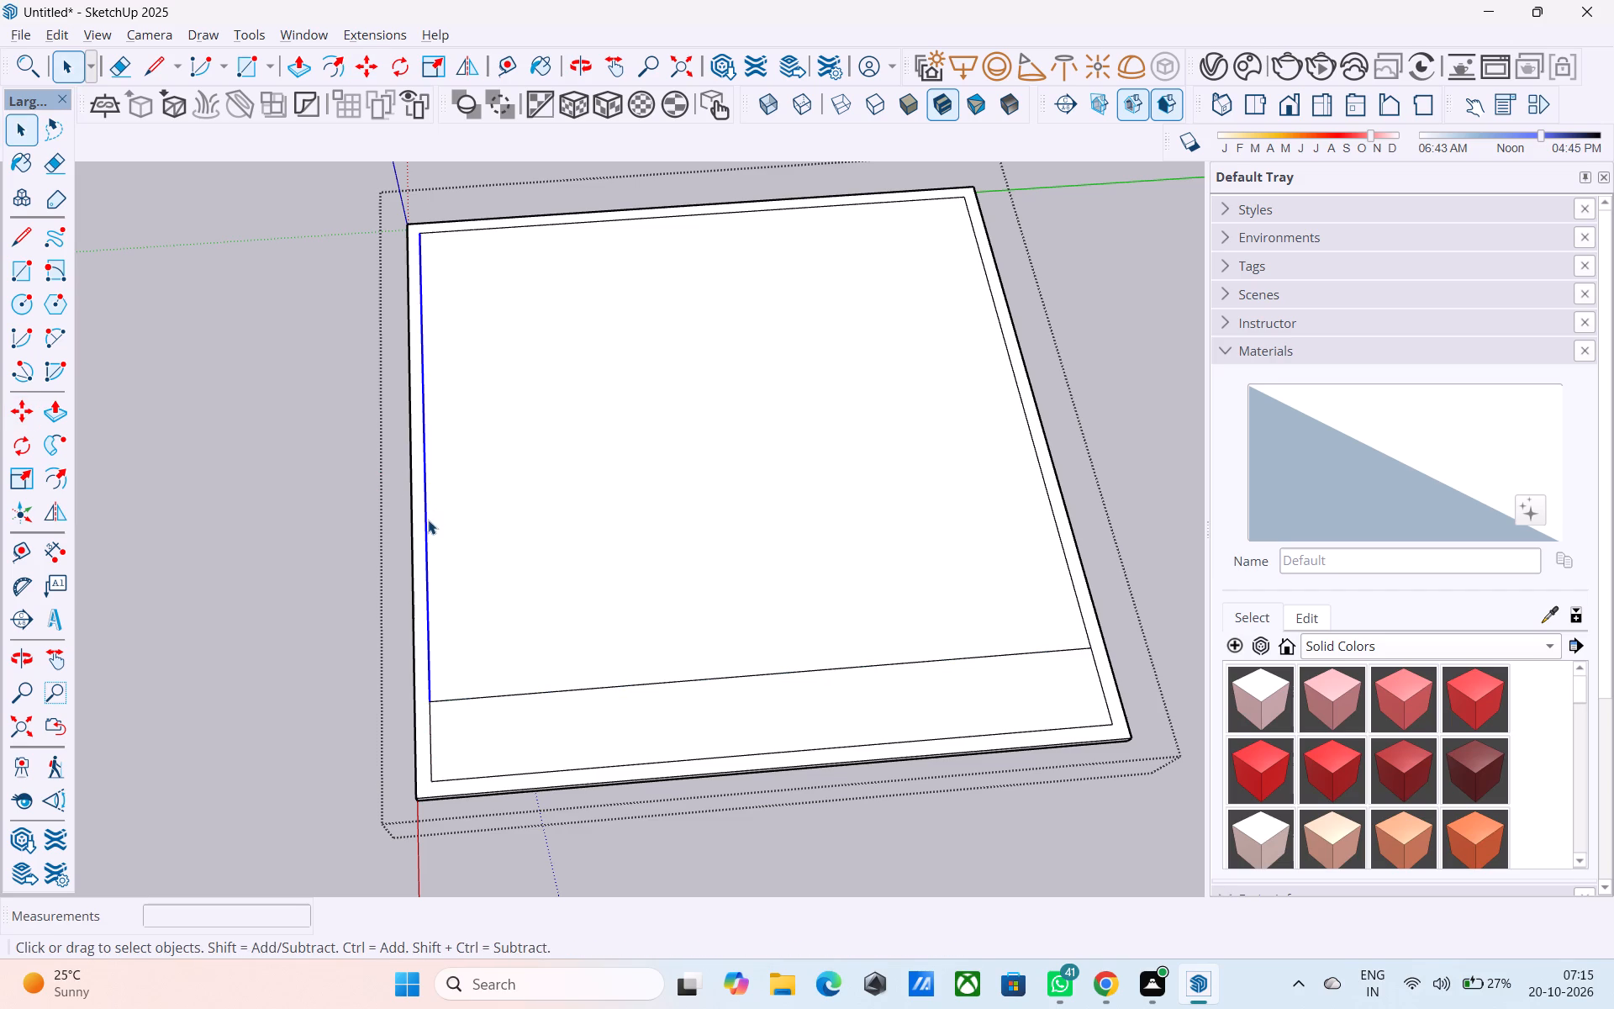
pyautogui.press('m')
pyautogui.click(428, 520)
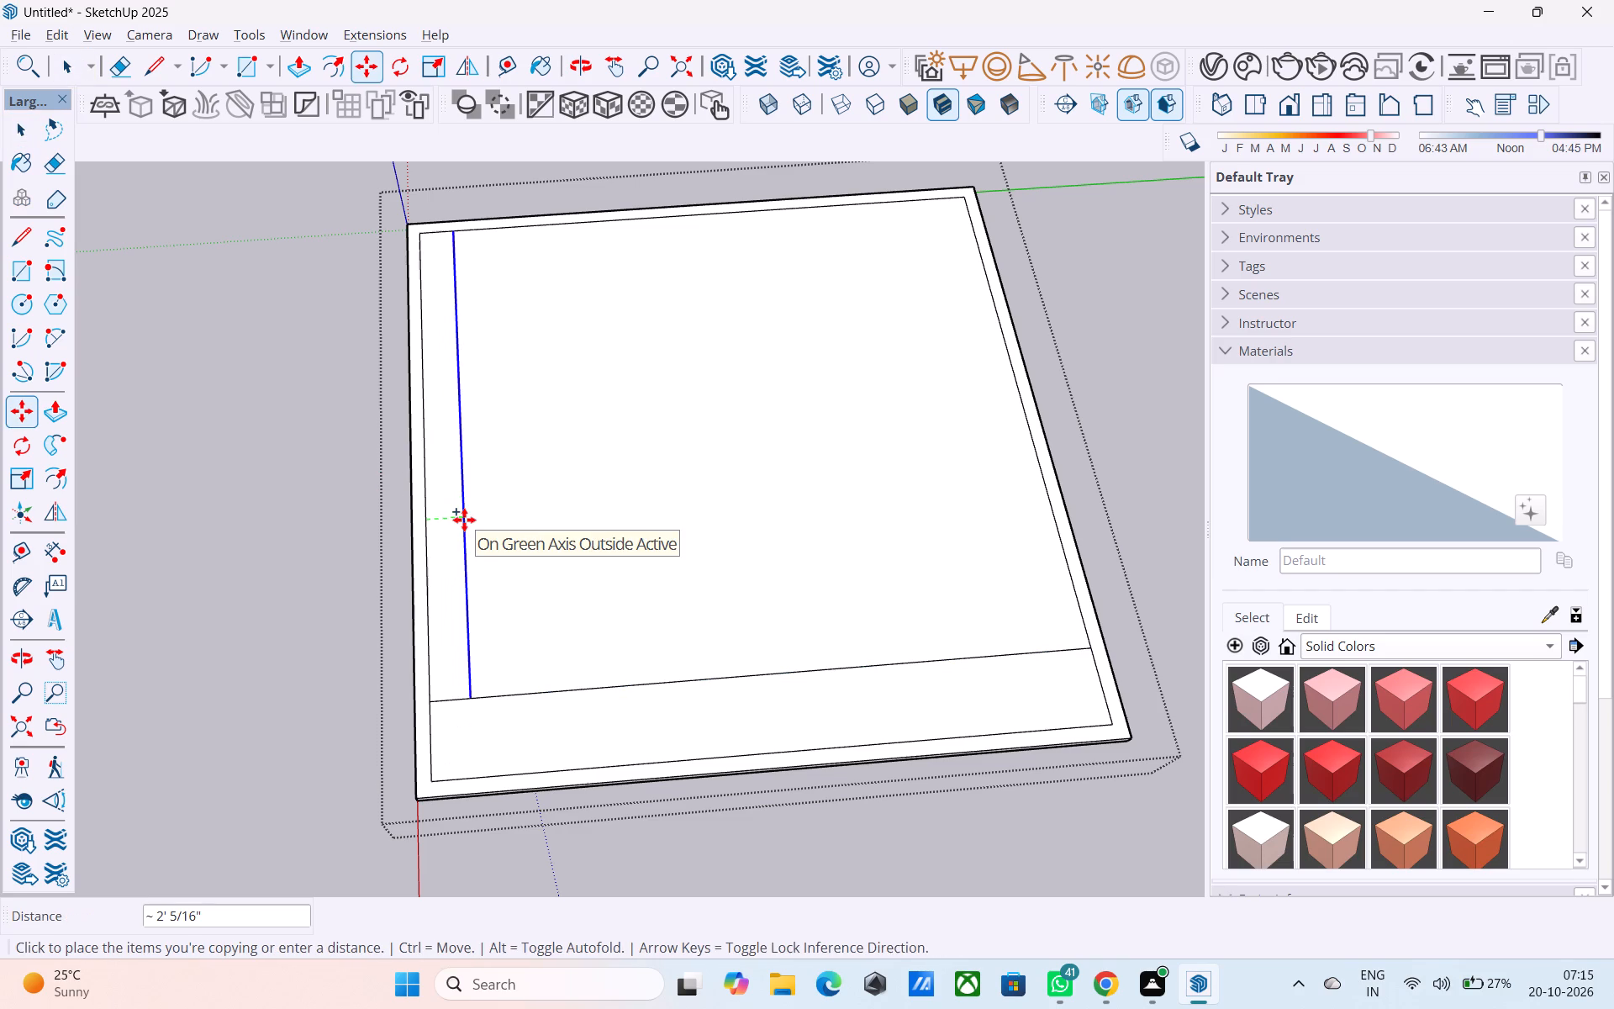
pyautogui.write("4'")
pyautogui.press('Return')
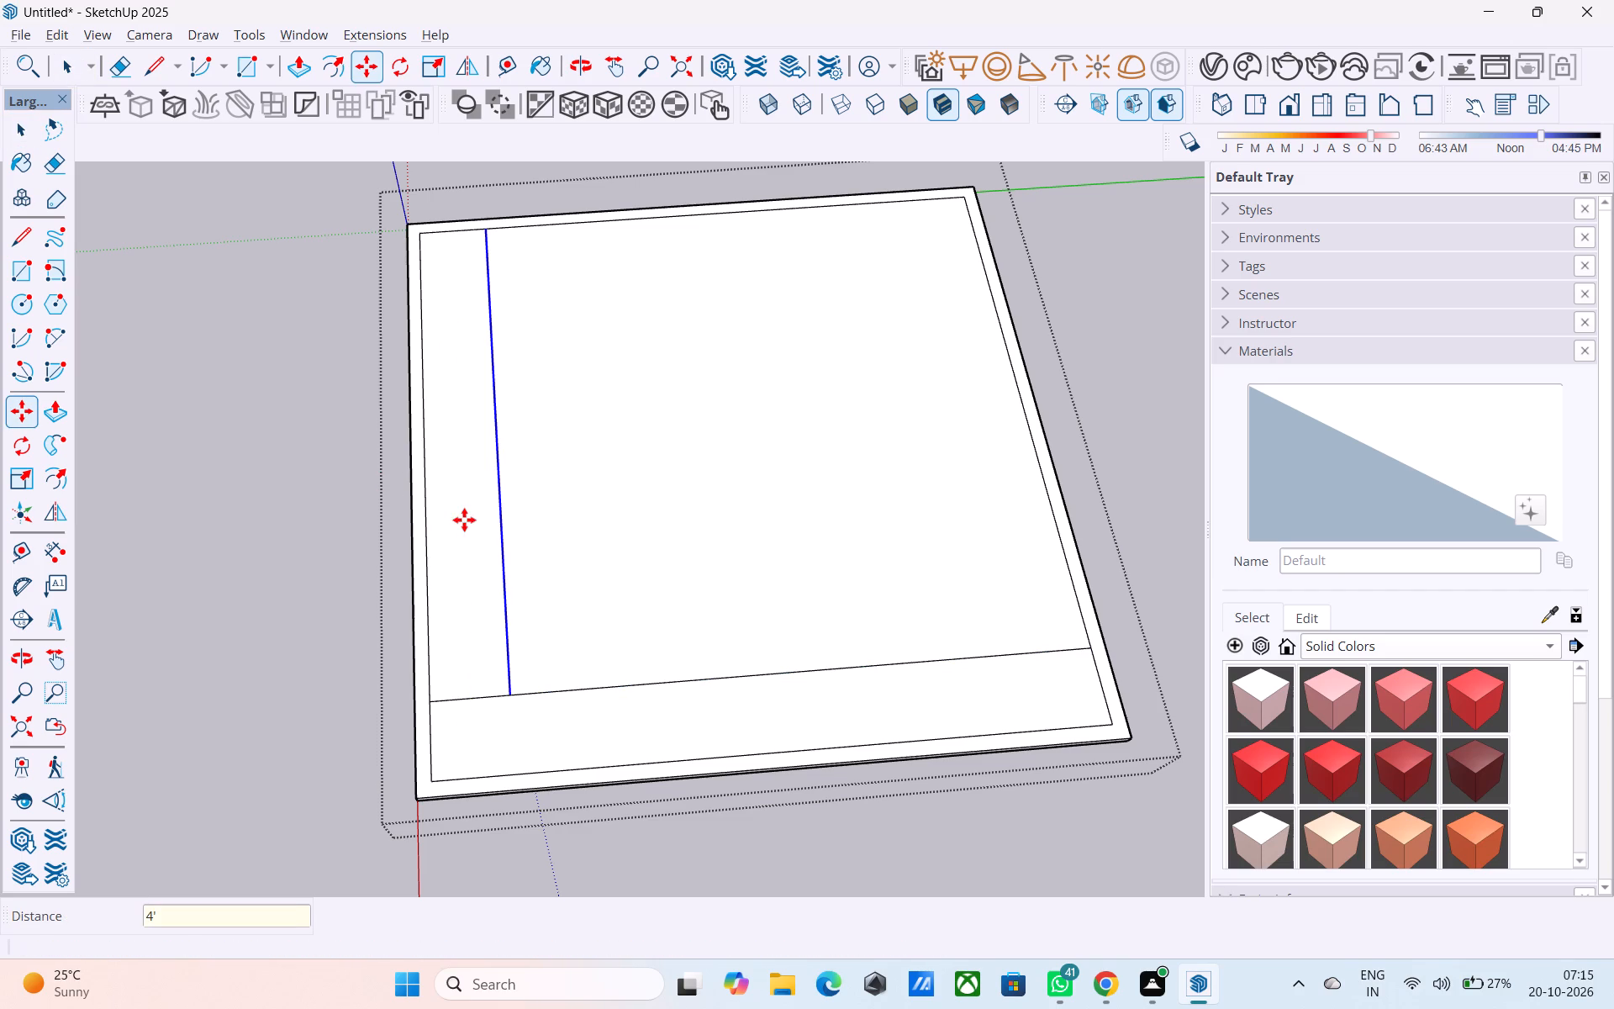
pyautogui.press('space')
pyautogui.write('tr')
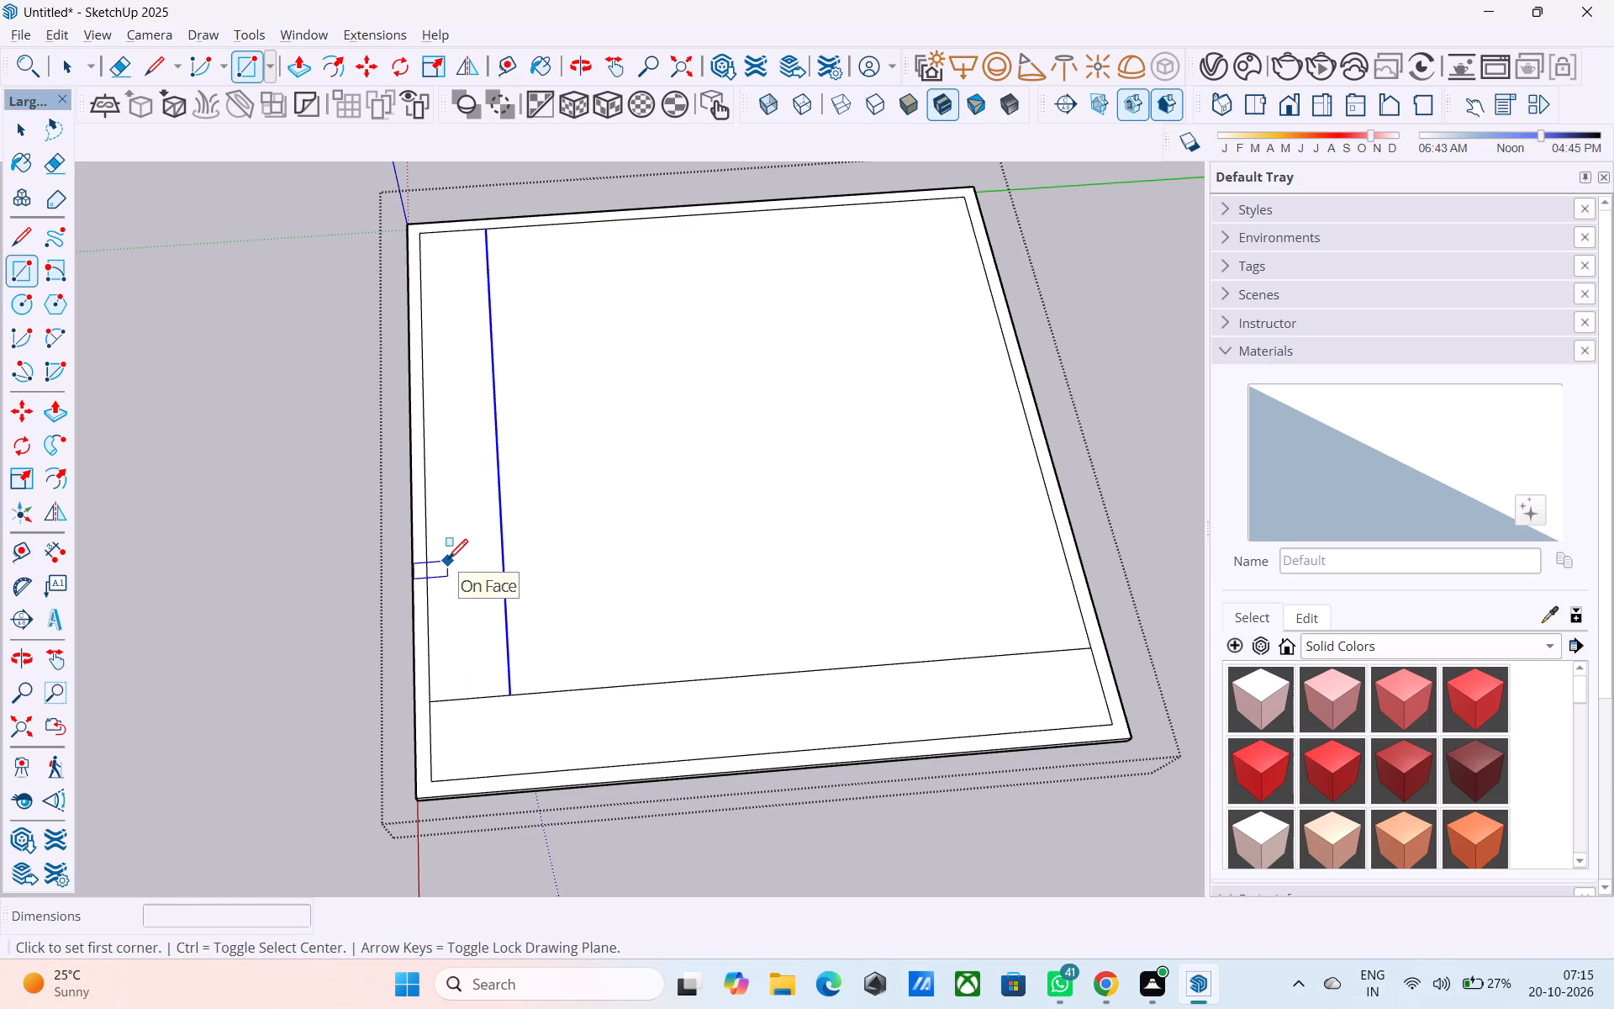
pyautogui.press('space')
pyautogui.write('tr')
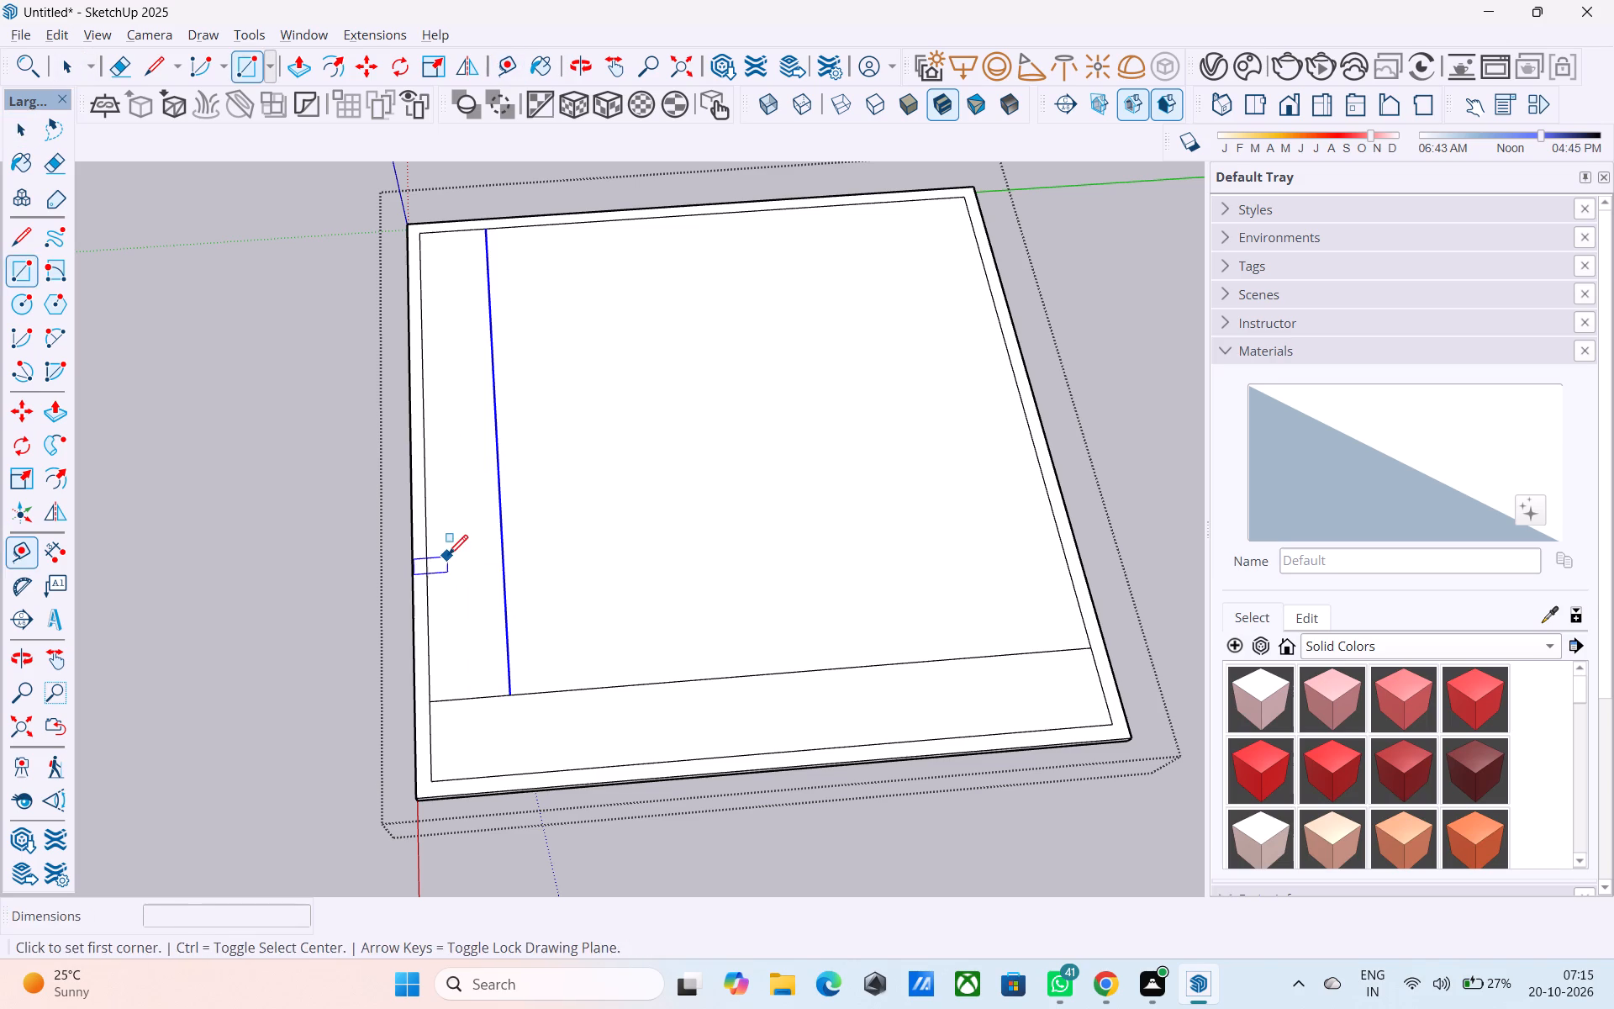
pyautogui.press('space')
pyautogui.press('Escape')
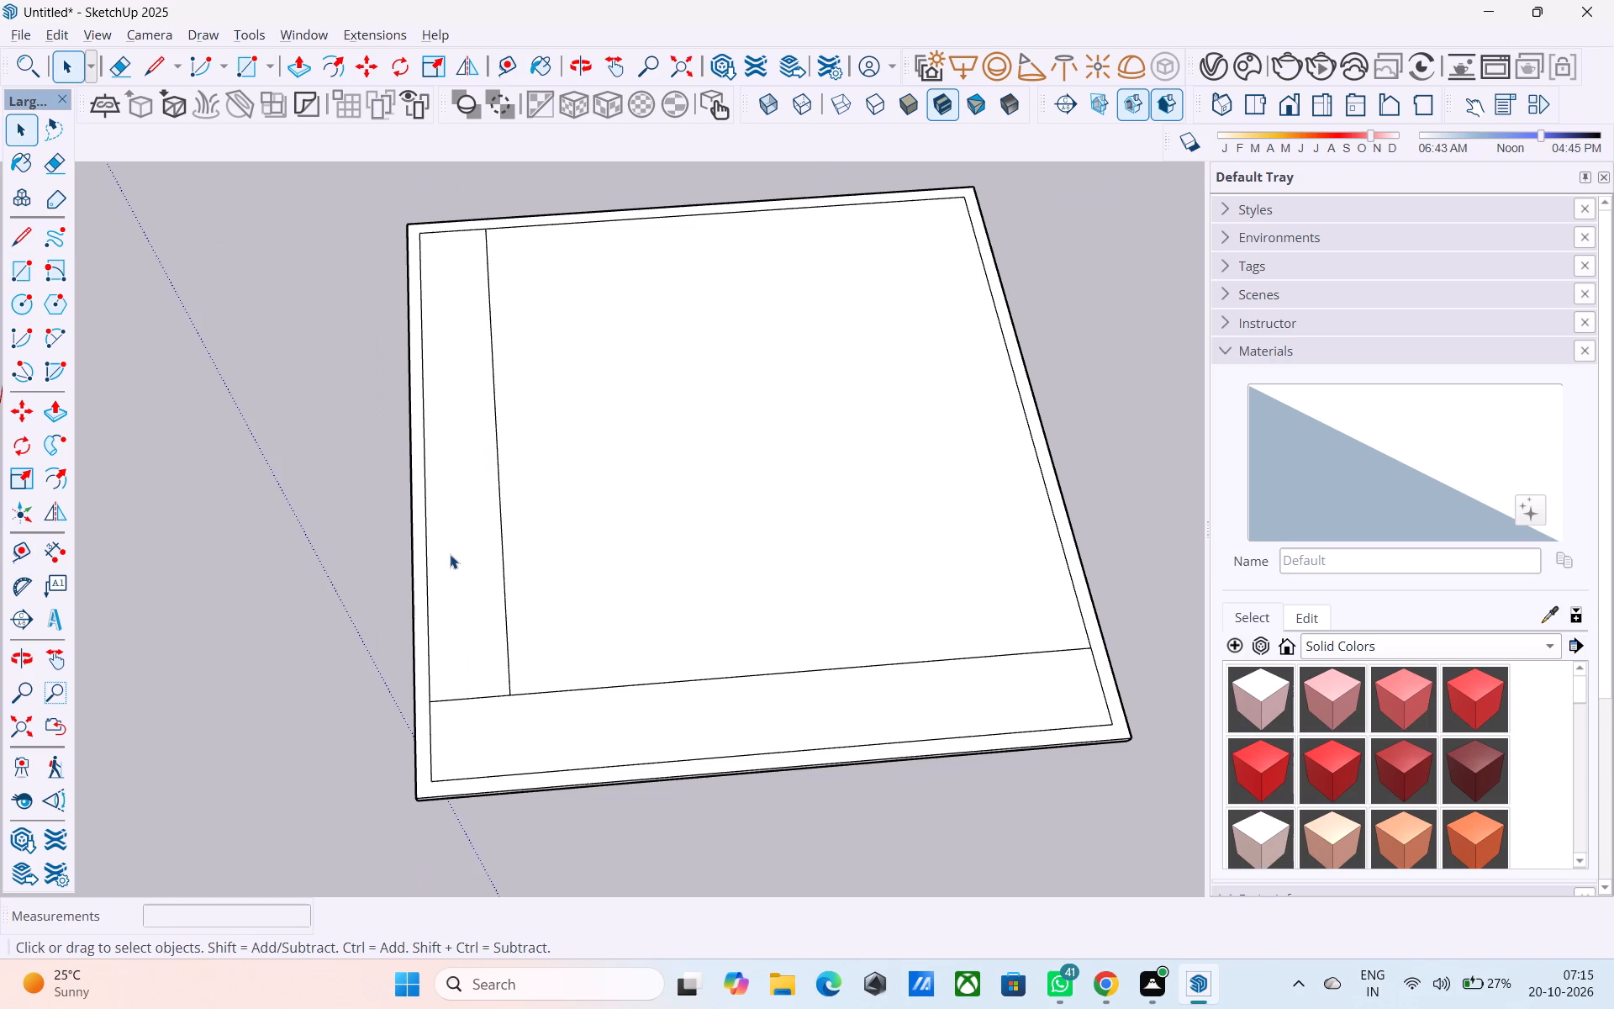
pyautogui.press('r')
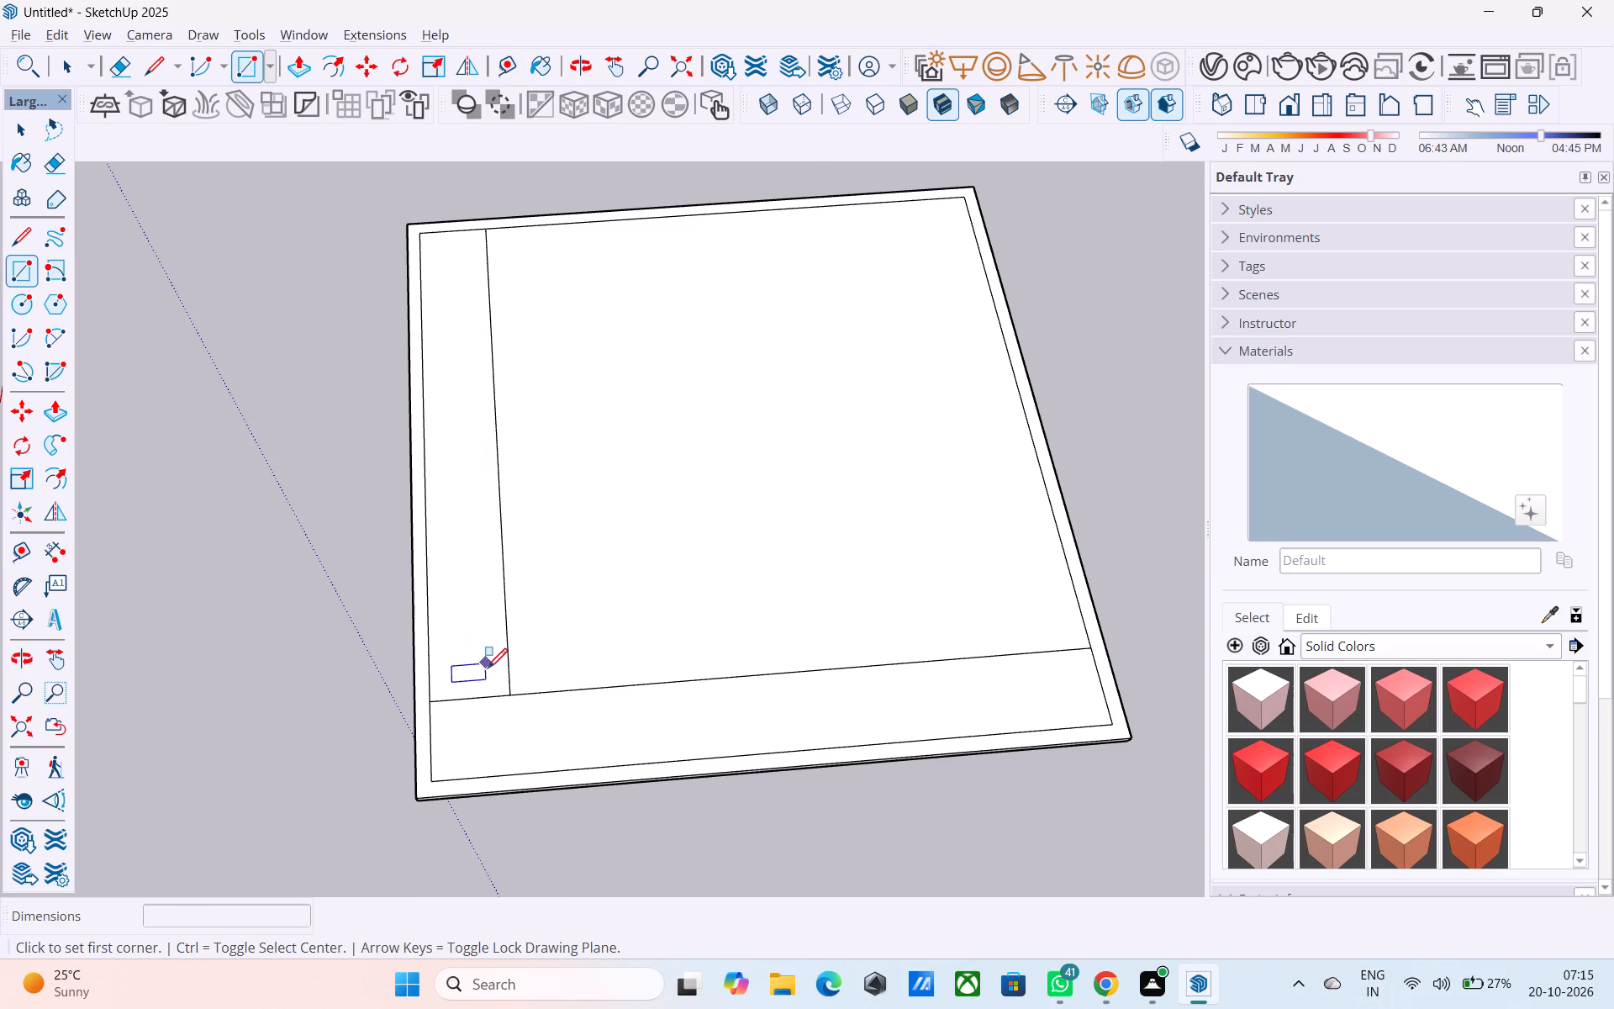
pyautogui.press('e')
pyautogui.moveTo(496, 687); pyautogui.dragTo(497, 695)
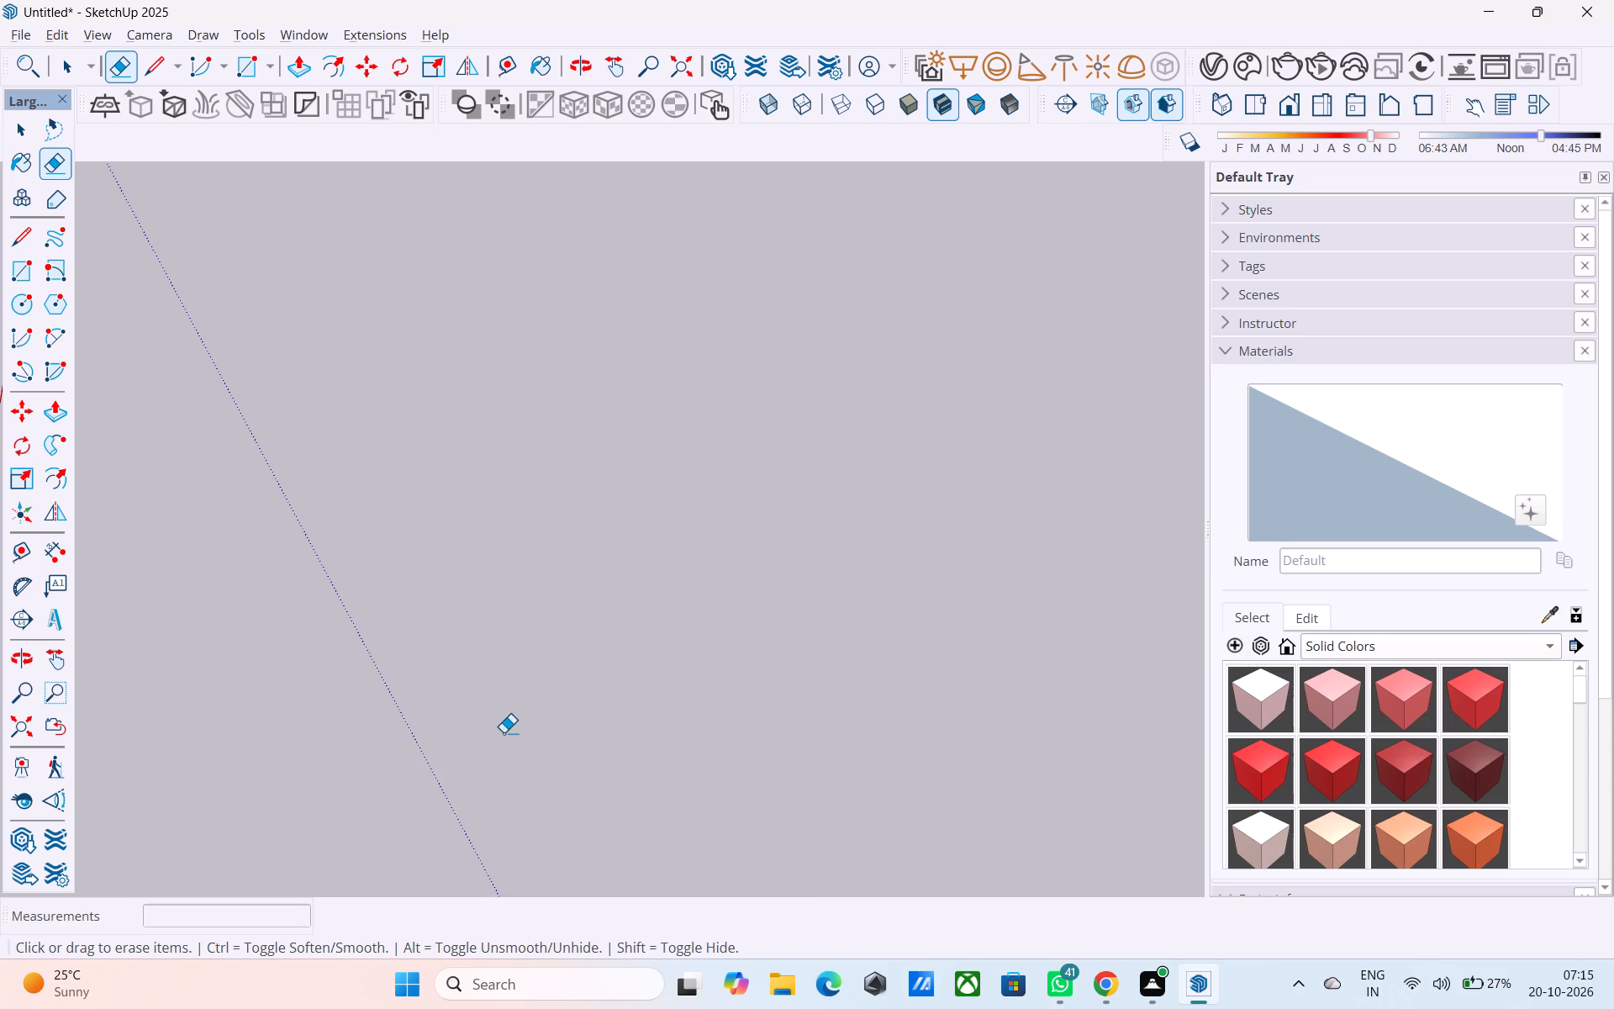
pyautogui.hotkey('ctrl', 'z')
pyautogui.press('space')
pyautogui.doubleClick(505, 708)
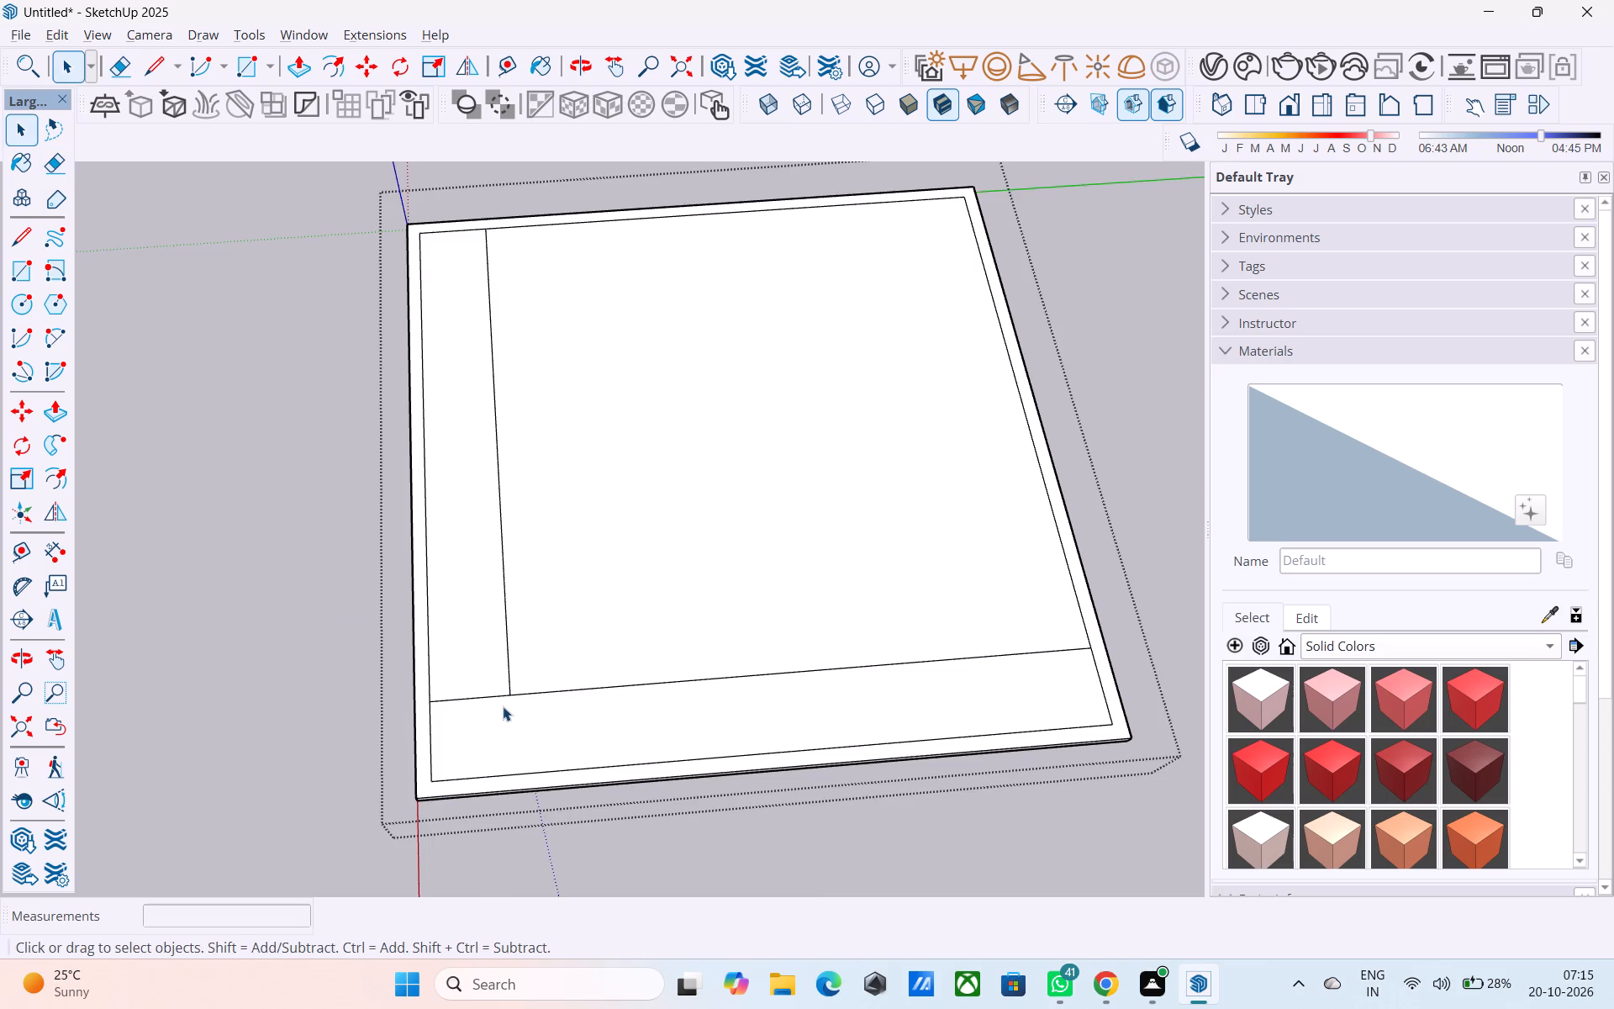
# Erase the short leftover segment between the corner of the two copied lines and the border's inner edge along the red axis.
pyautogui.scroll(2, 503, 706)
pyautogui.press('e')
pyautogui.moveTo(493, 711); pyautogui.dragTo(471, 683)
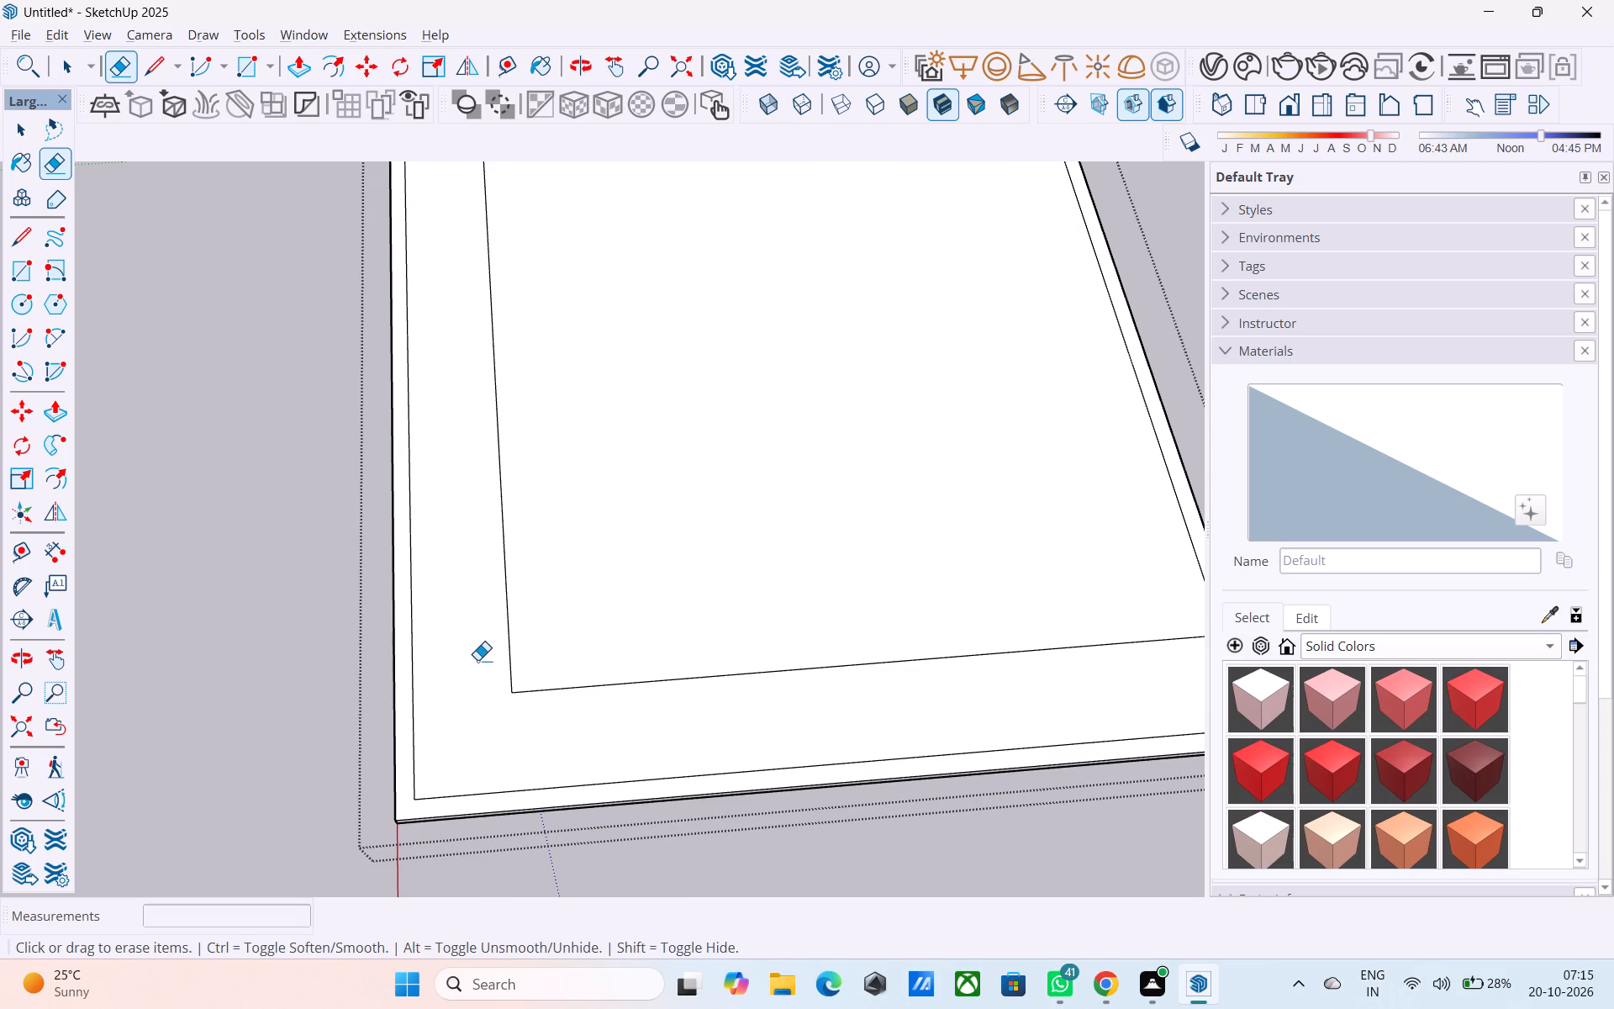
# Copy the border's inner edge on the side opposite the red axis 4' inward.
pyautogui.scroll(-4, 476, 660)
pyautogui.scroll(-4, 272, 635)
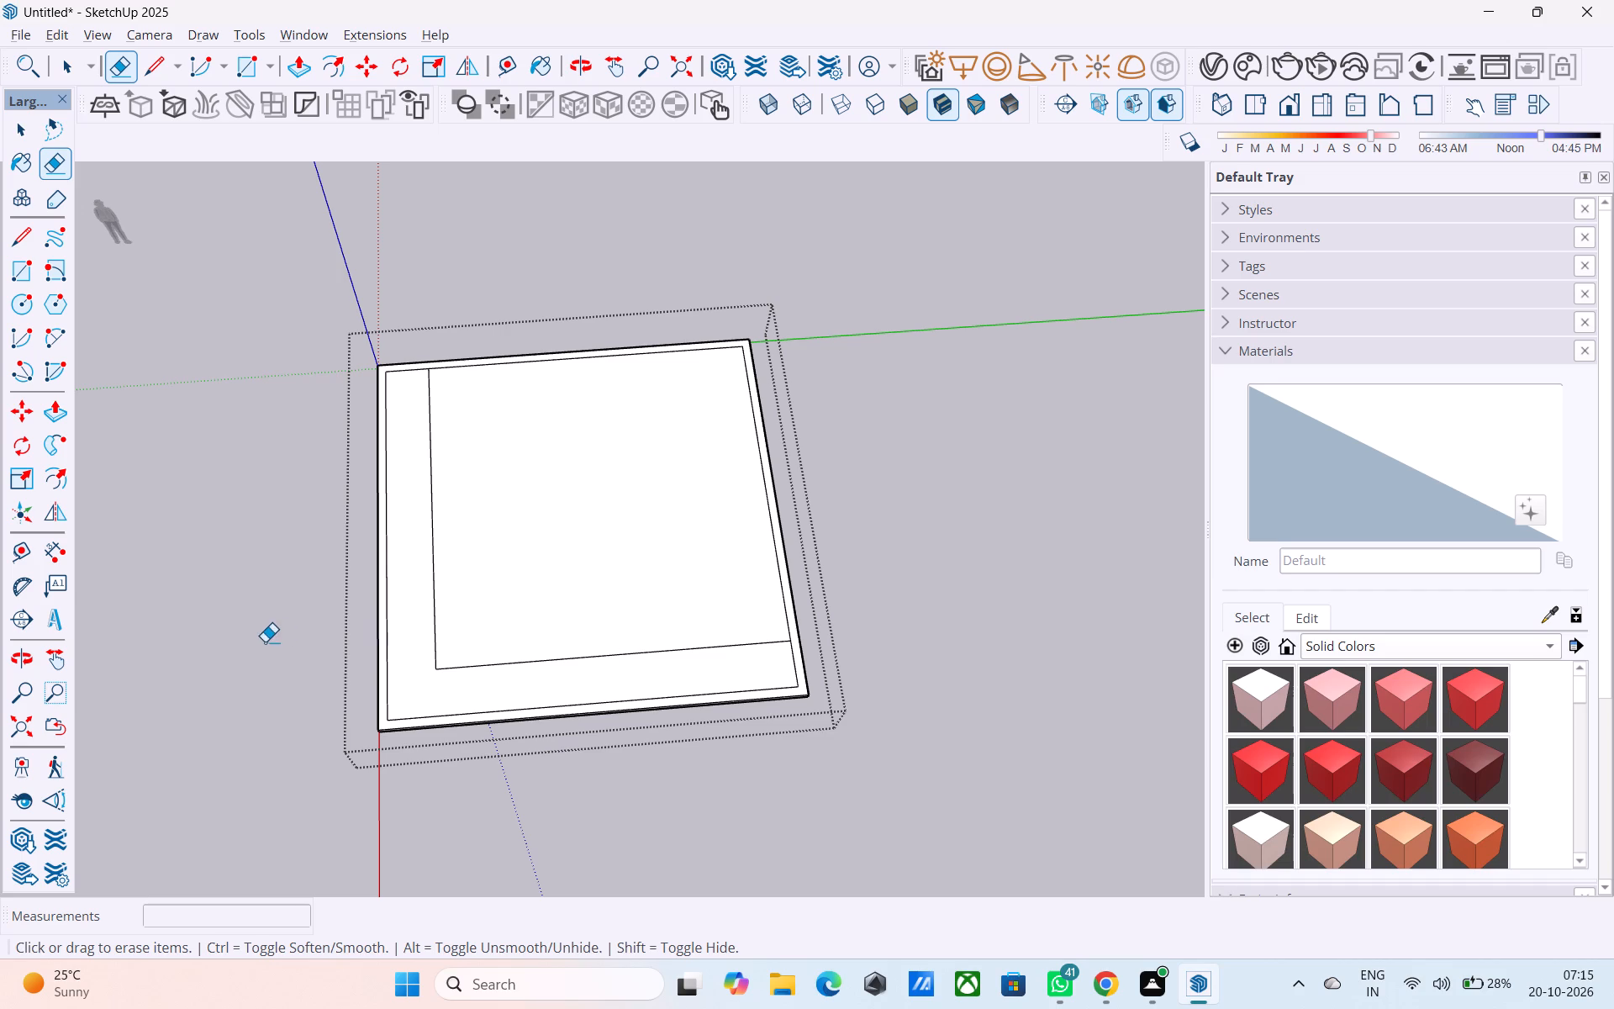
pyautogui.moveTo(325, 630); pyautogui.dragTo(349, 752, button='middle')
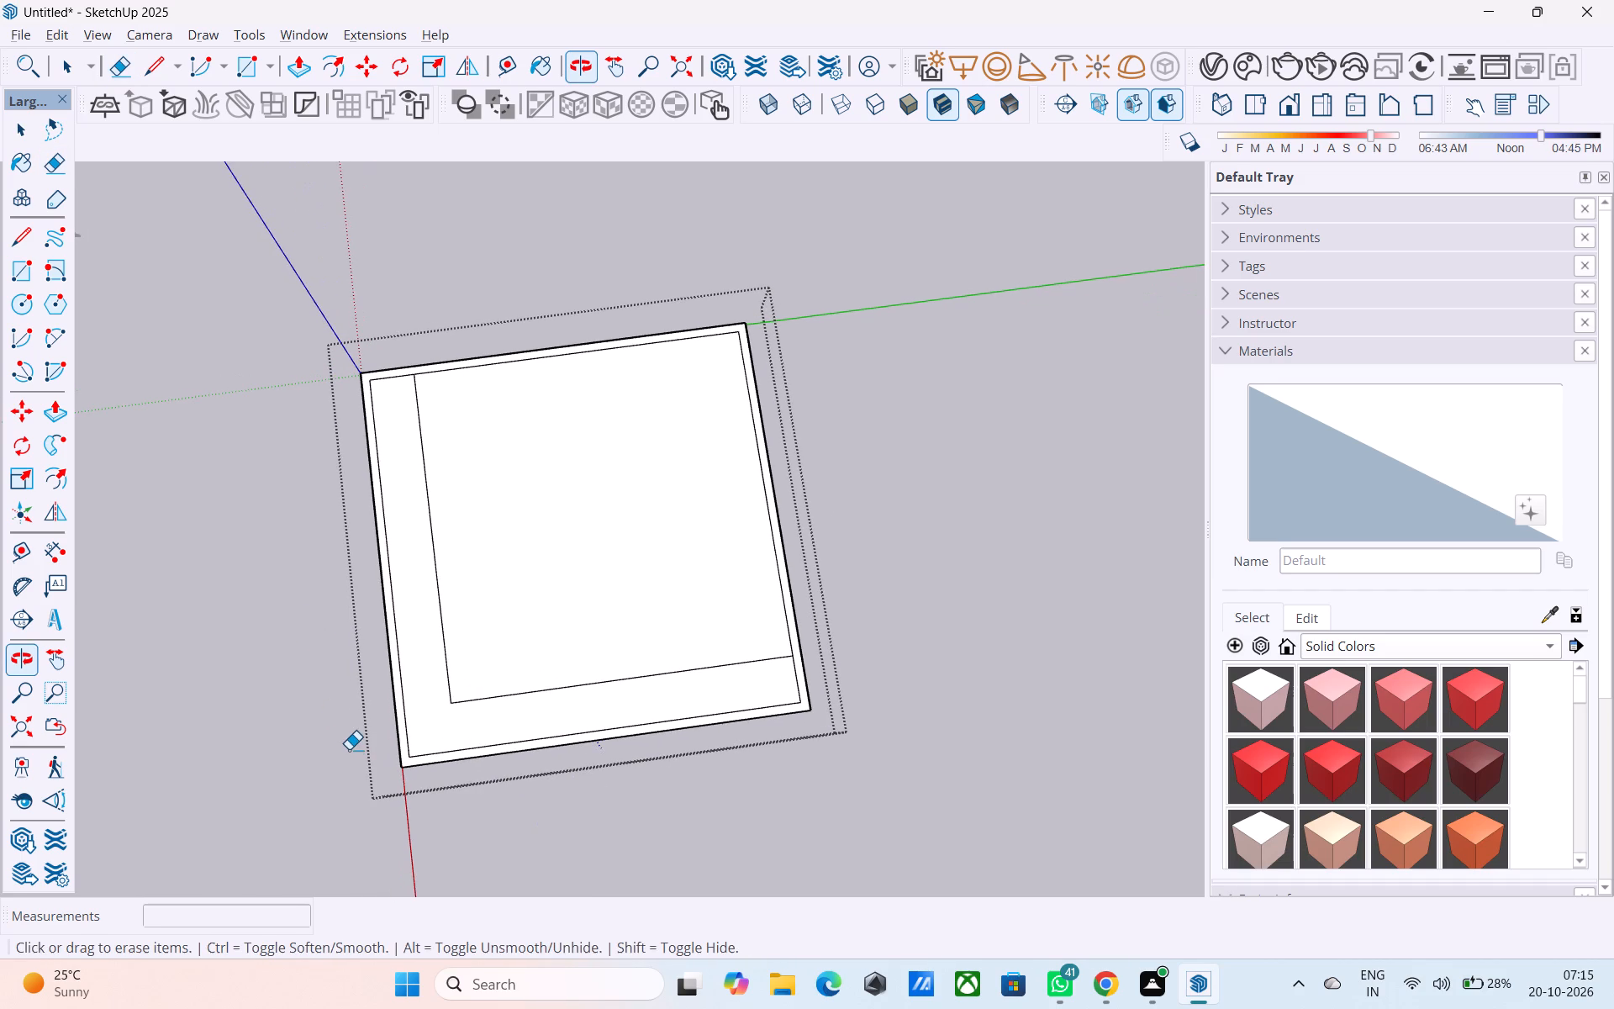
pyautogui.moveTo(416, 609); pyautogui.dragTo(443, 695, button='middle')
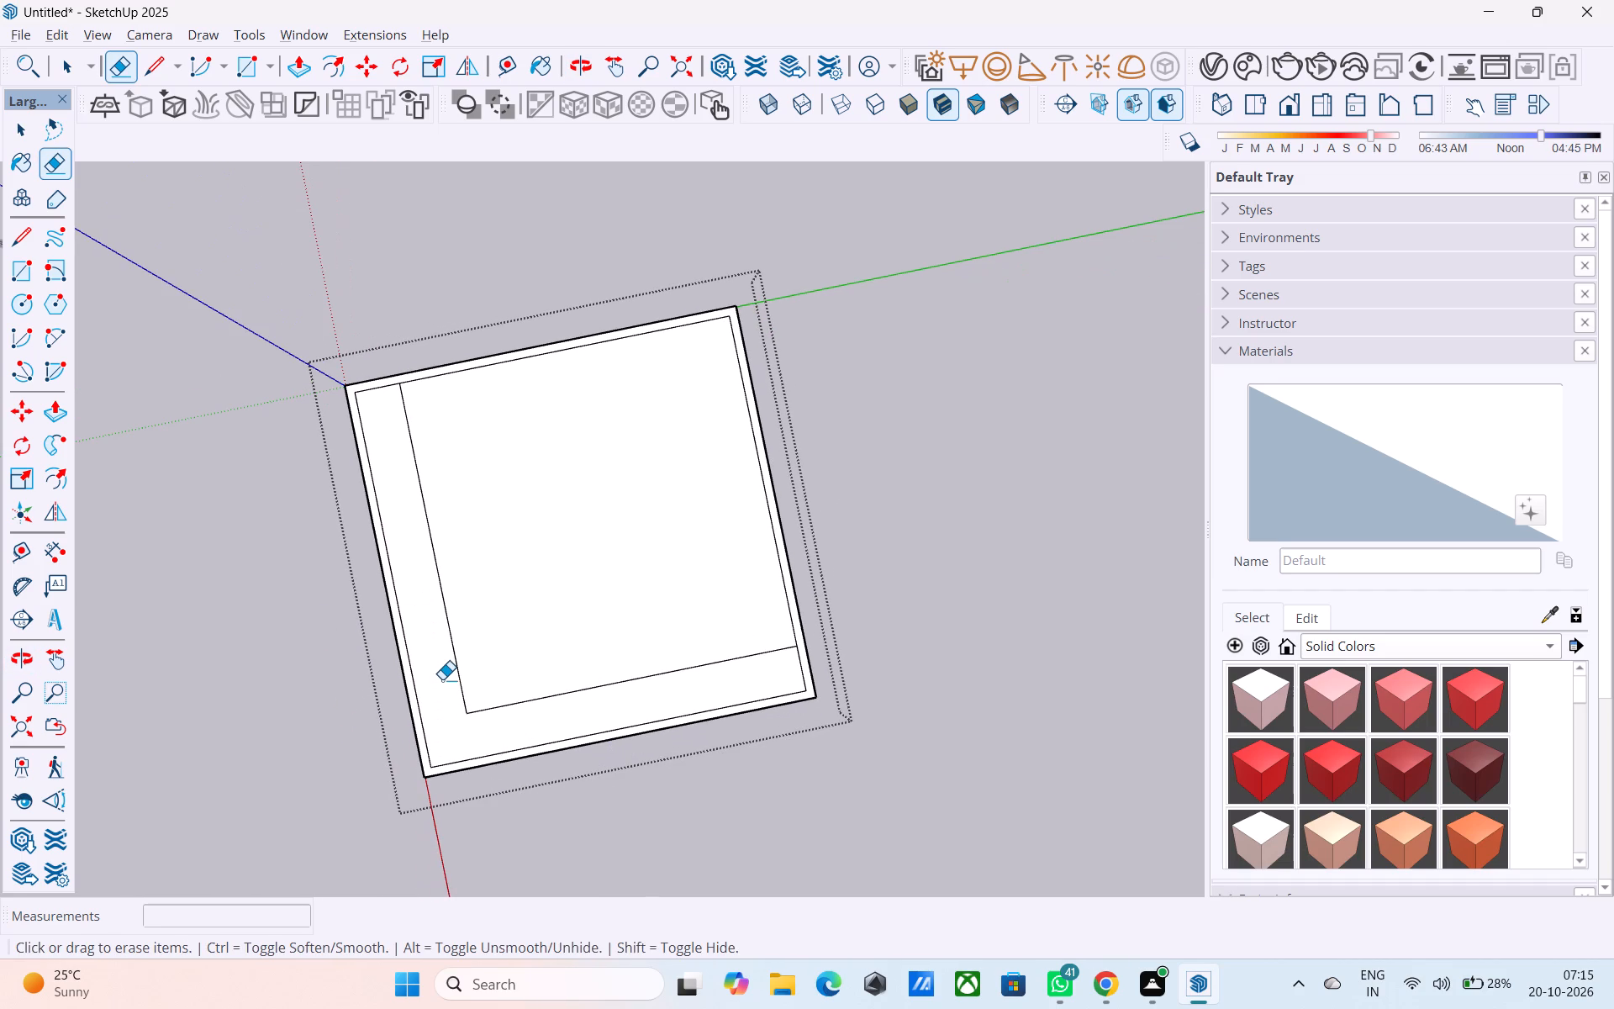
pyautogui.press('space')
pyautogui.moveTo(764, 601); pyautogui.dragTo(571, 534, button='middle')
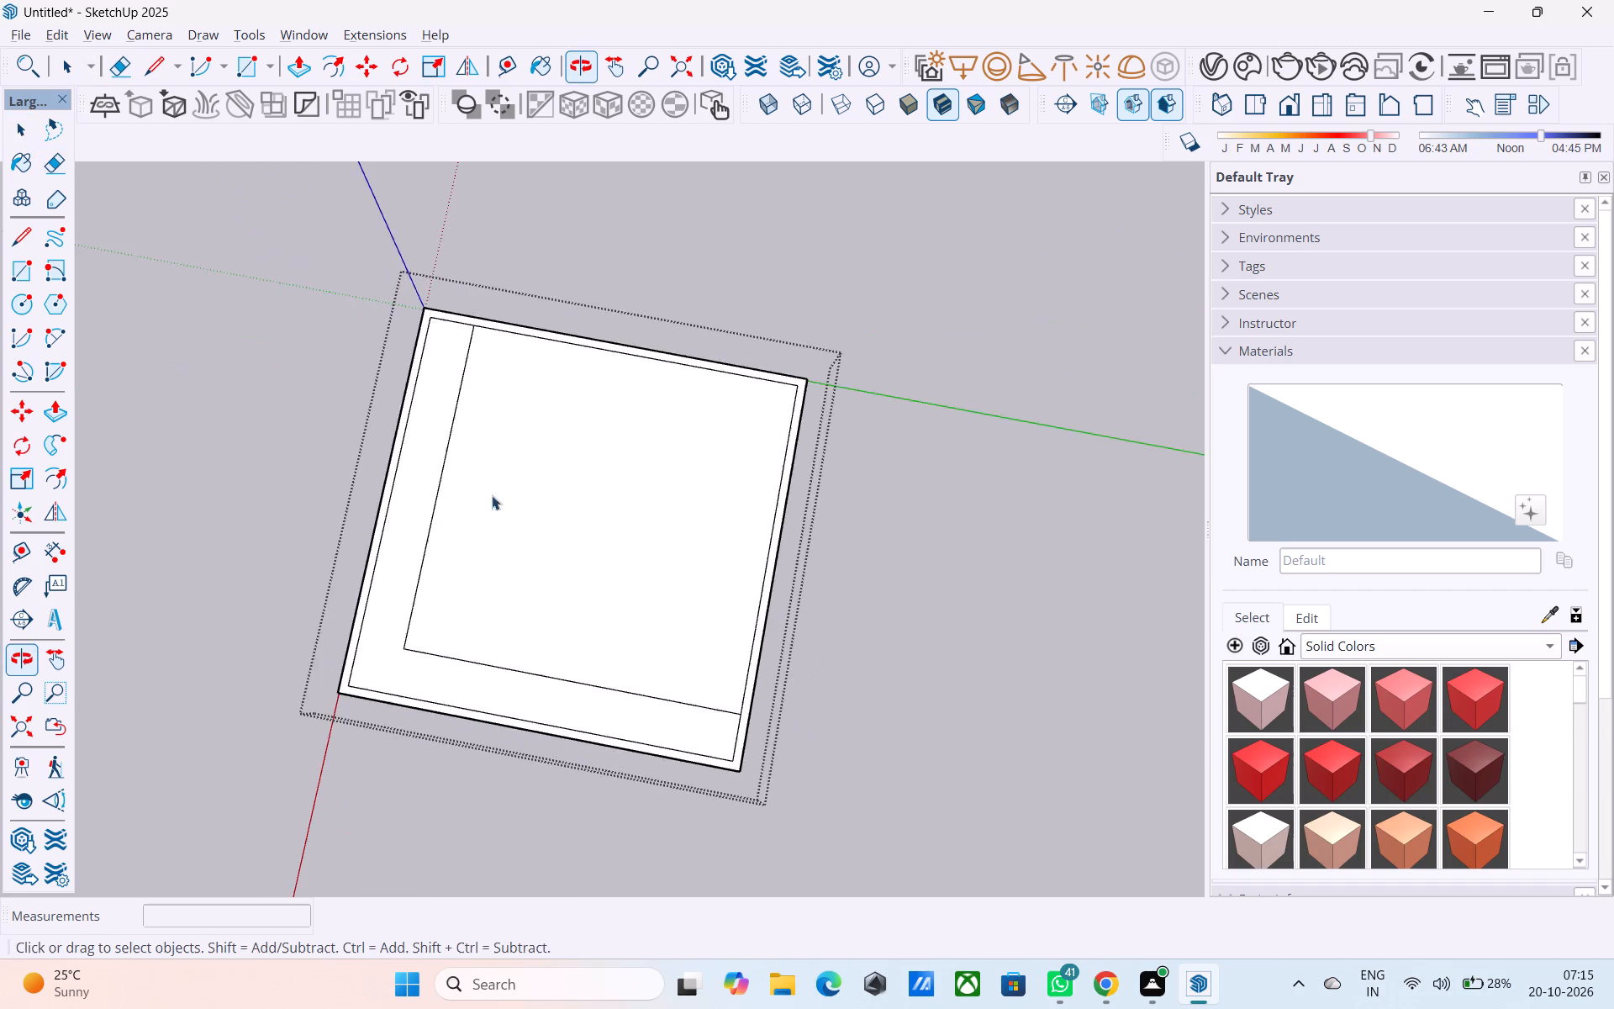
pyautogui.scroll(-4, 409, 460)
pyautogui.scroll(5, 607, 587)
pyautogui.moveTo(601, 576); pyautogui.dragTo(689, 516, button='middle')
pyautogui.scroll(3, 719, 614)
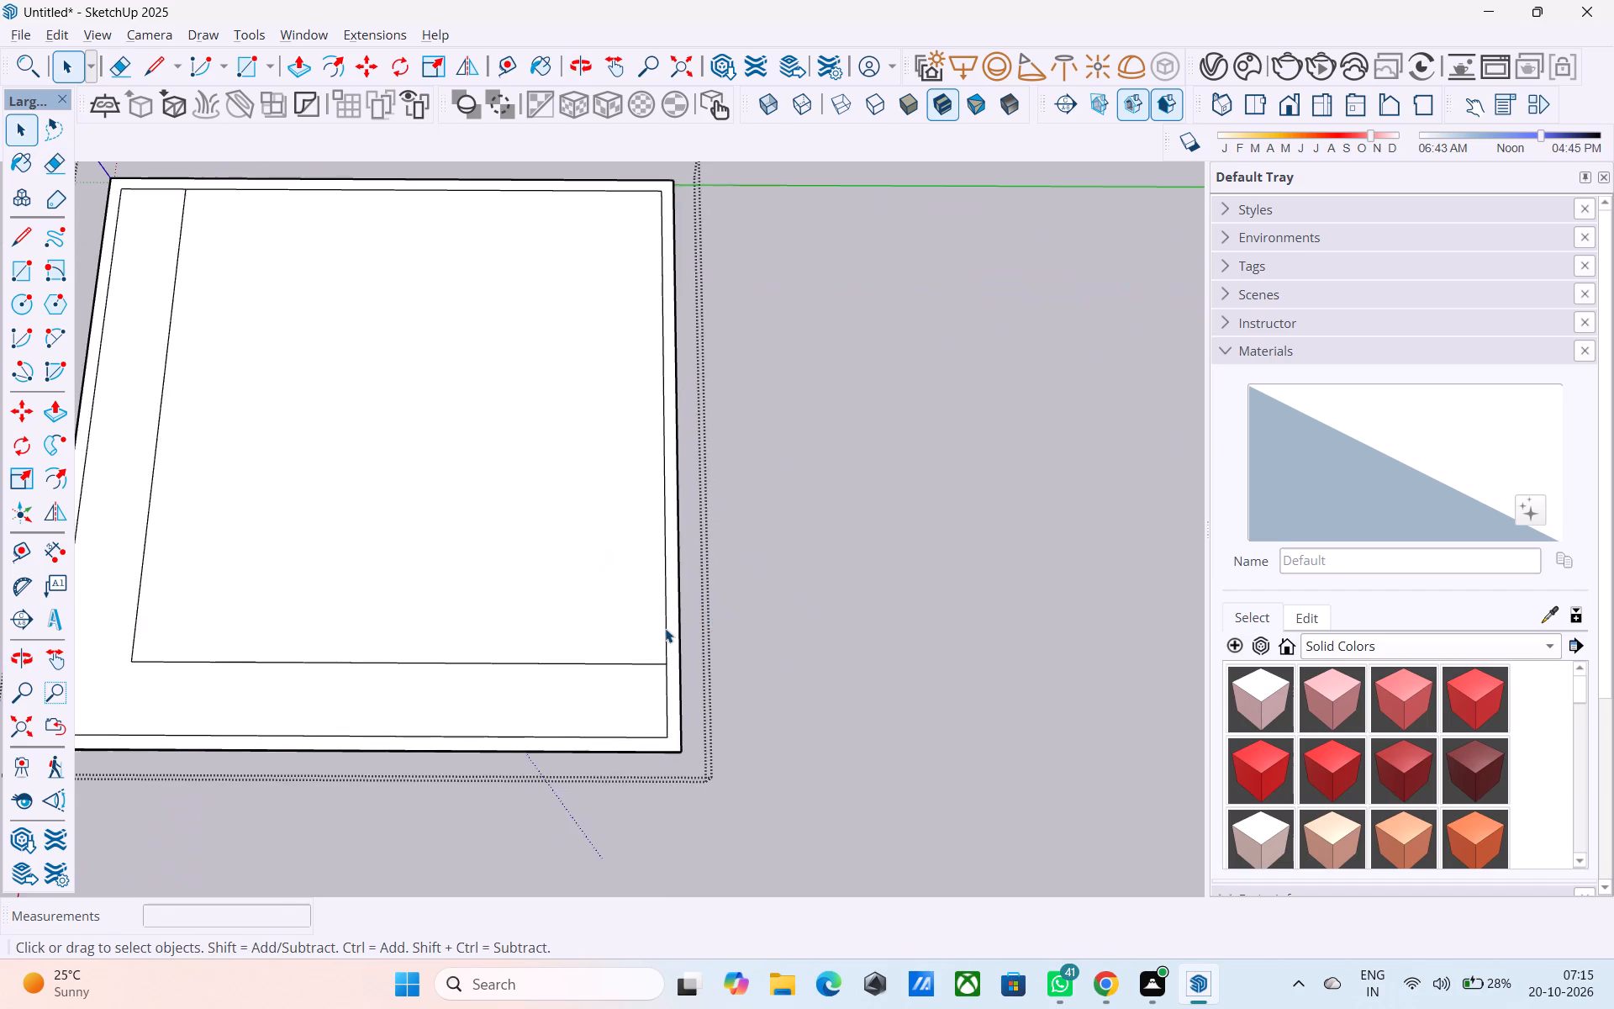
pyautogui.scroll(3, 665, 628)
pyautogui.click(665, 626)
pyautogui.press('m')
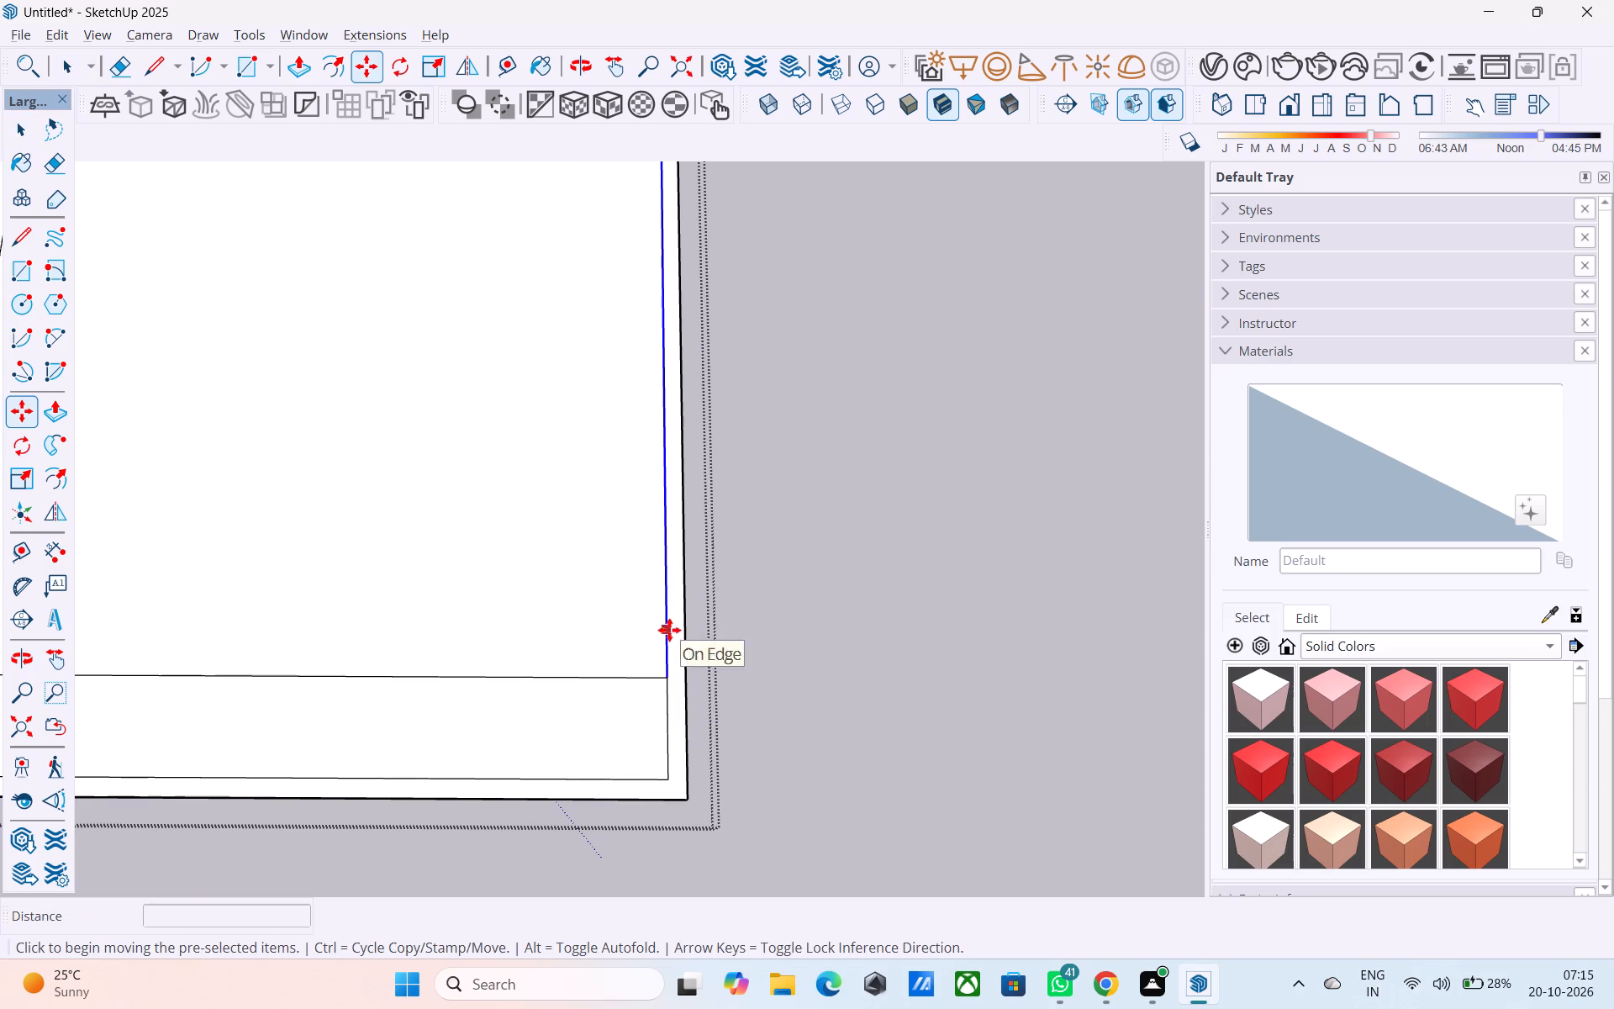
pyautogui.click(667, 676)
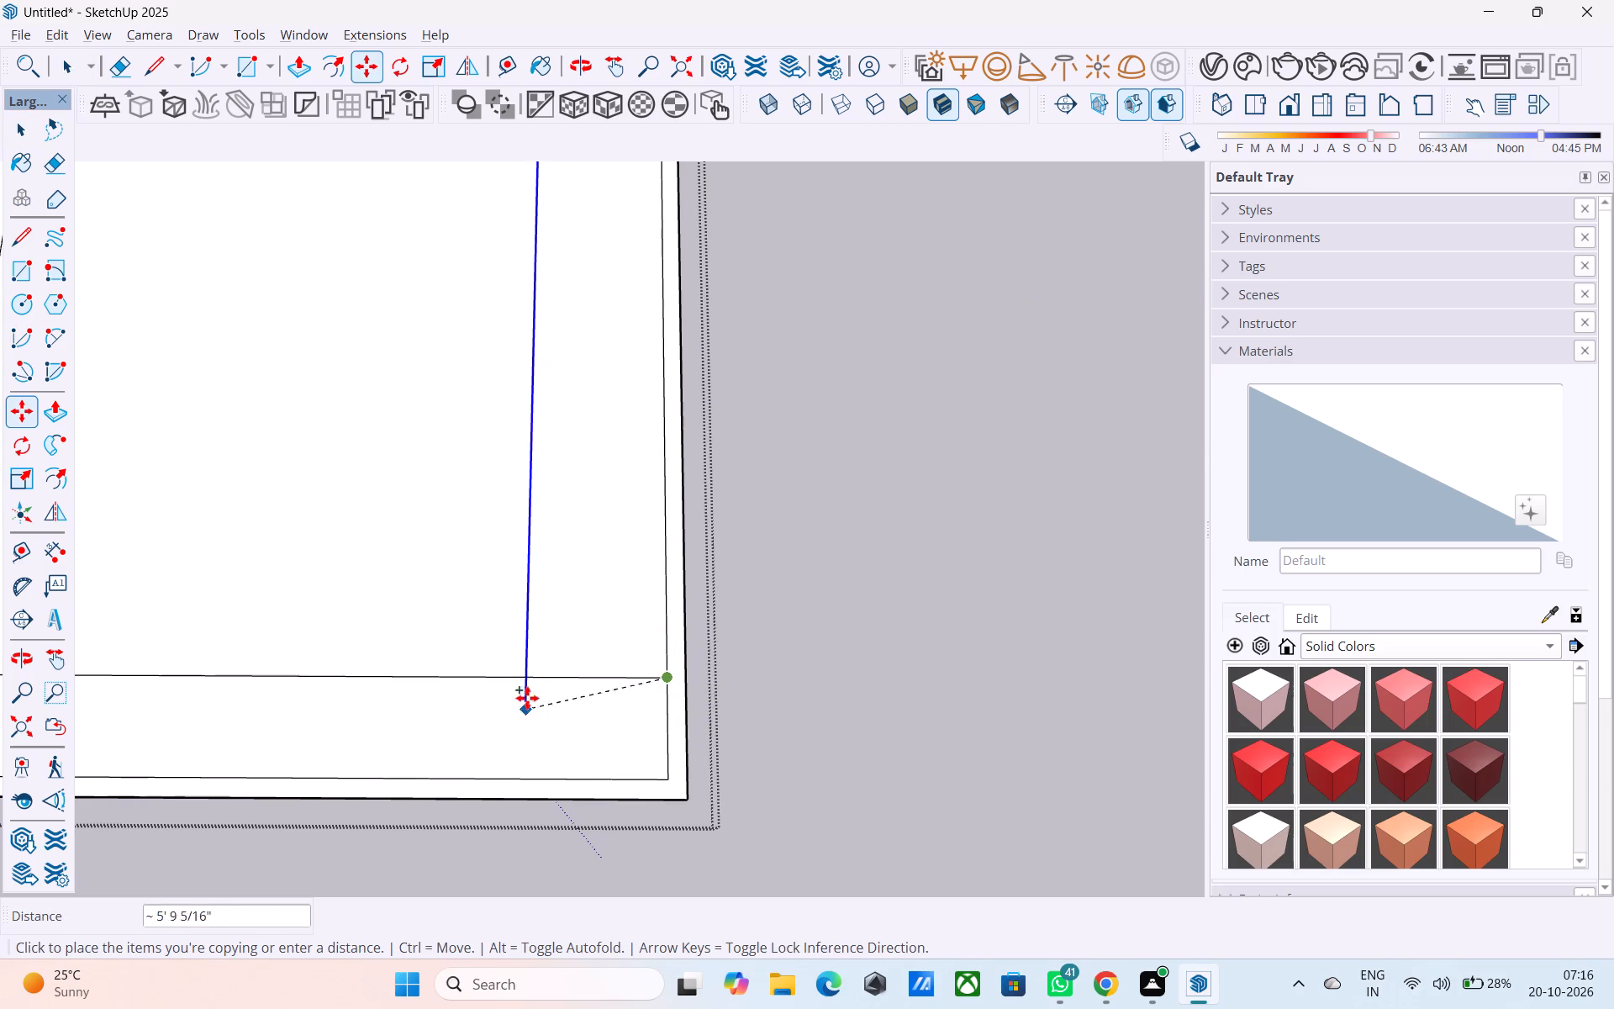
pyautogui.write("4'")
pyautogui.press('Return')
# Copy the border's inner edge alongside the green axis 4' inward, between the existing offset lines.
pyautogui.scroll(-4, 590, 621)
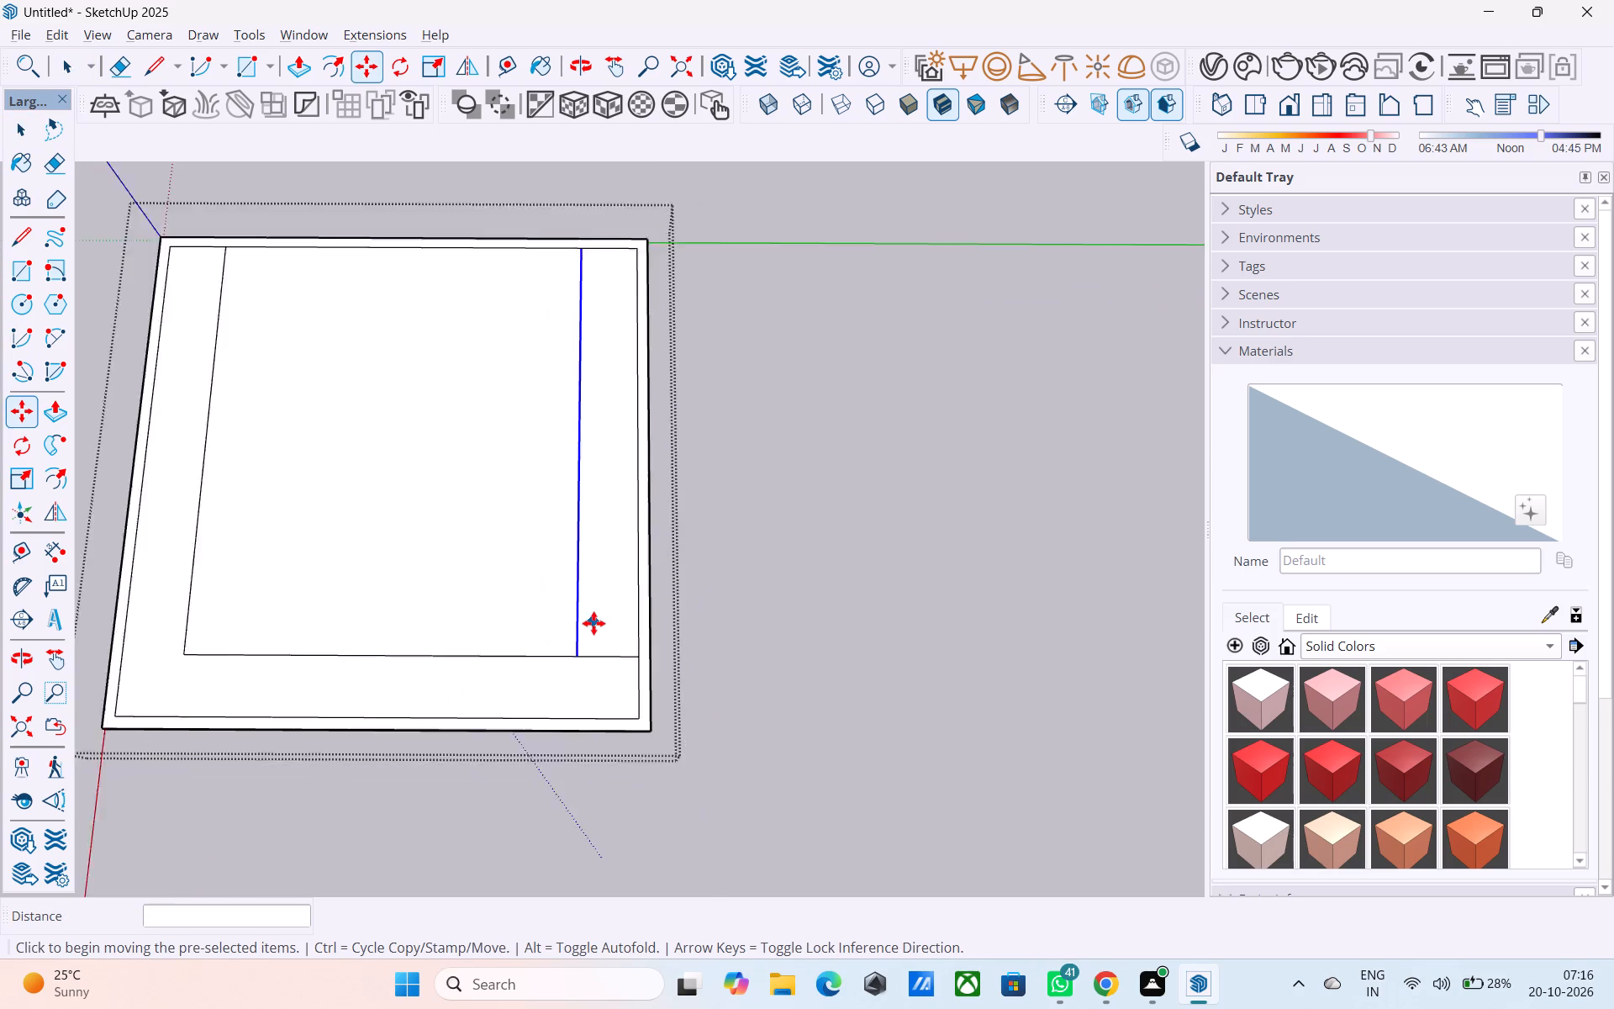
pyautogui.scroll(-8, 593, 623)
pyautogui.moveTo(498, 495); pyautogui.dragTo(918, 252, button='middle')
pyautogui.moveTo(535, 564); pyautogui.dragTo(983, 559, button='middle')
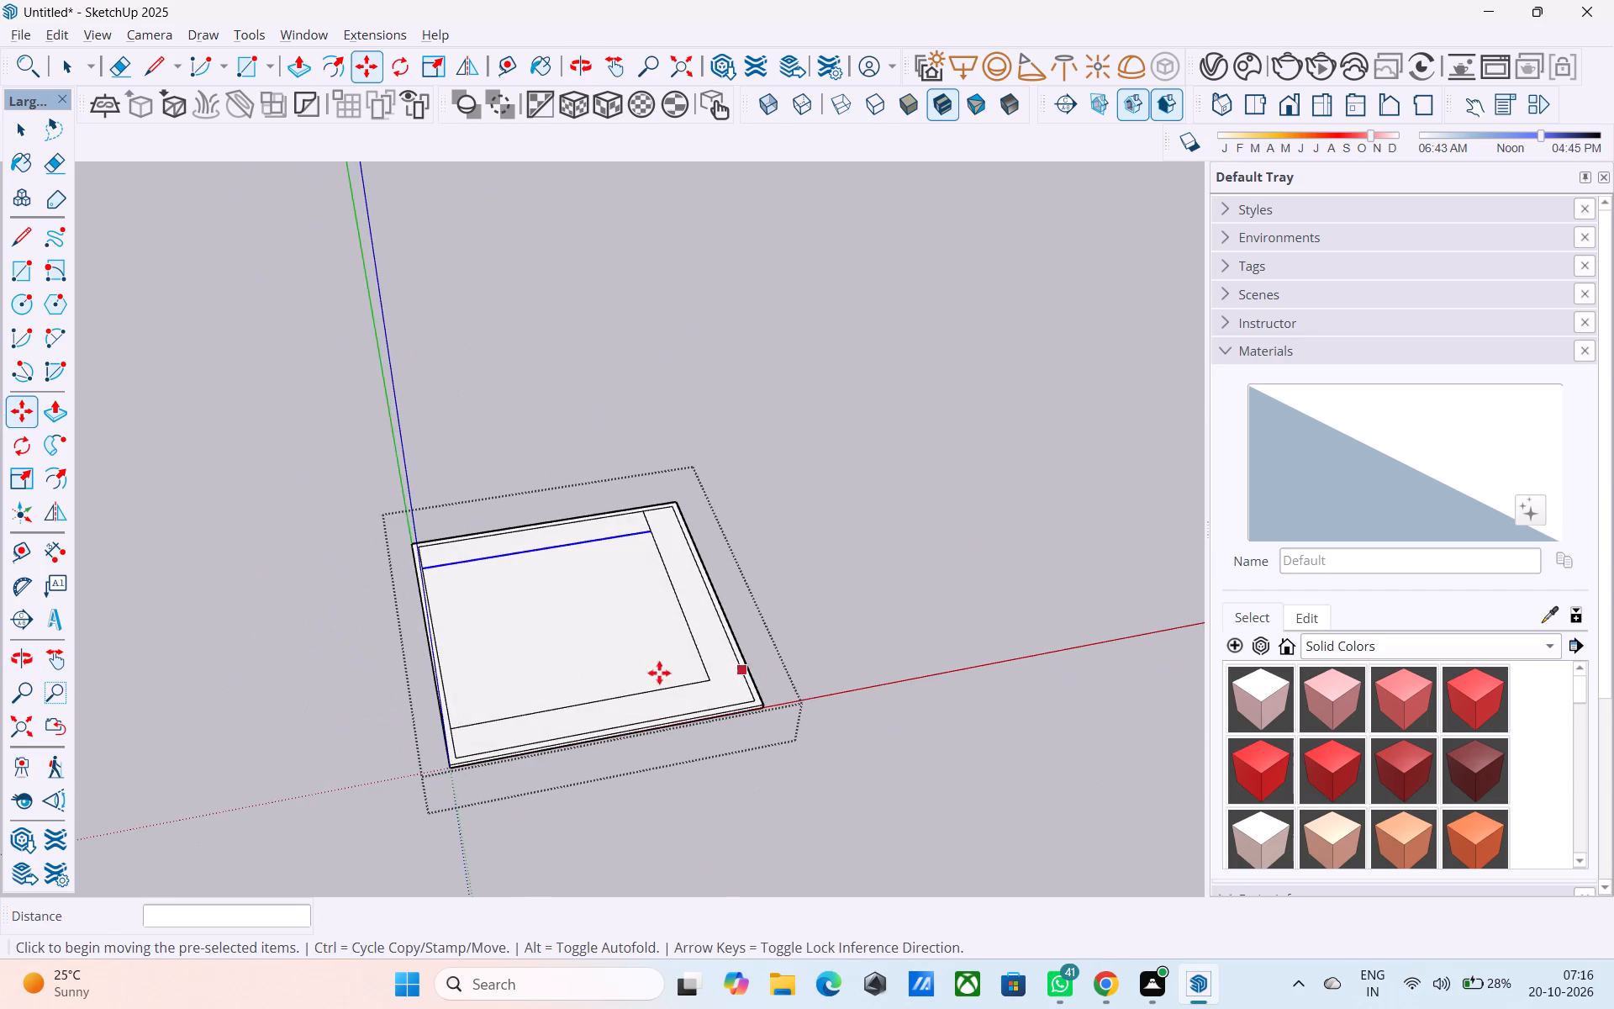
pyautogui.moveTo(523, 670); pyautogui.dragTo(467, 652, button='middle')
pyautogui.scroll(13, 442, 667)
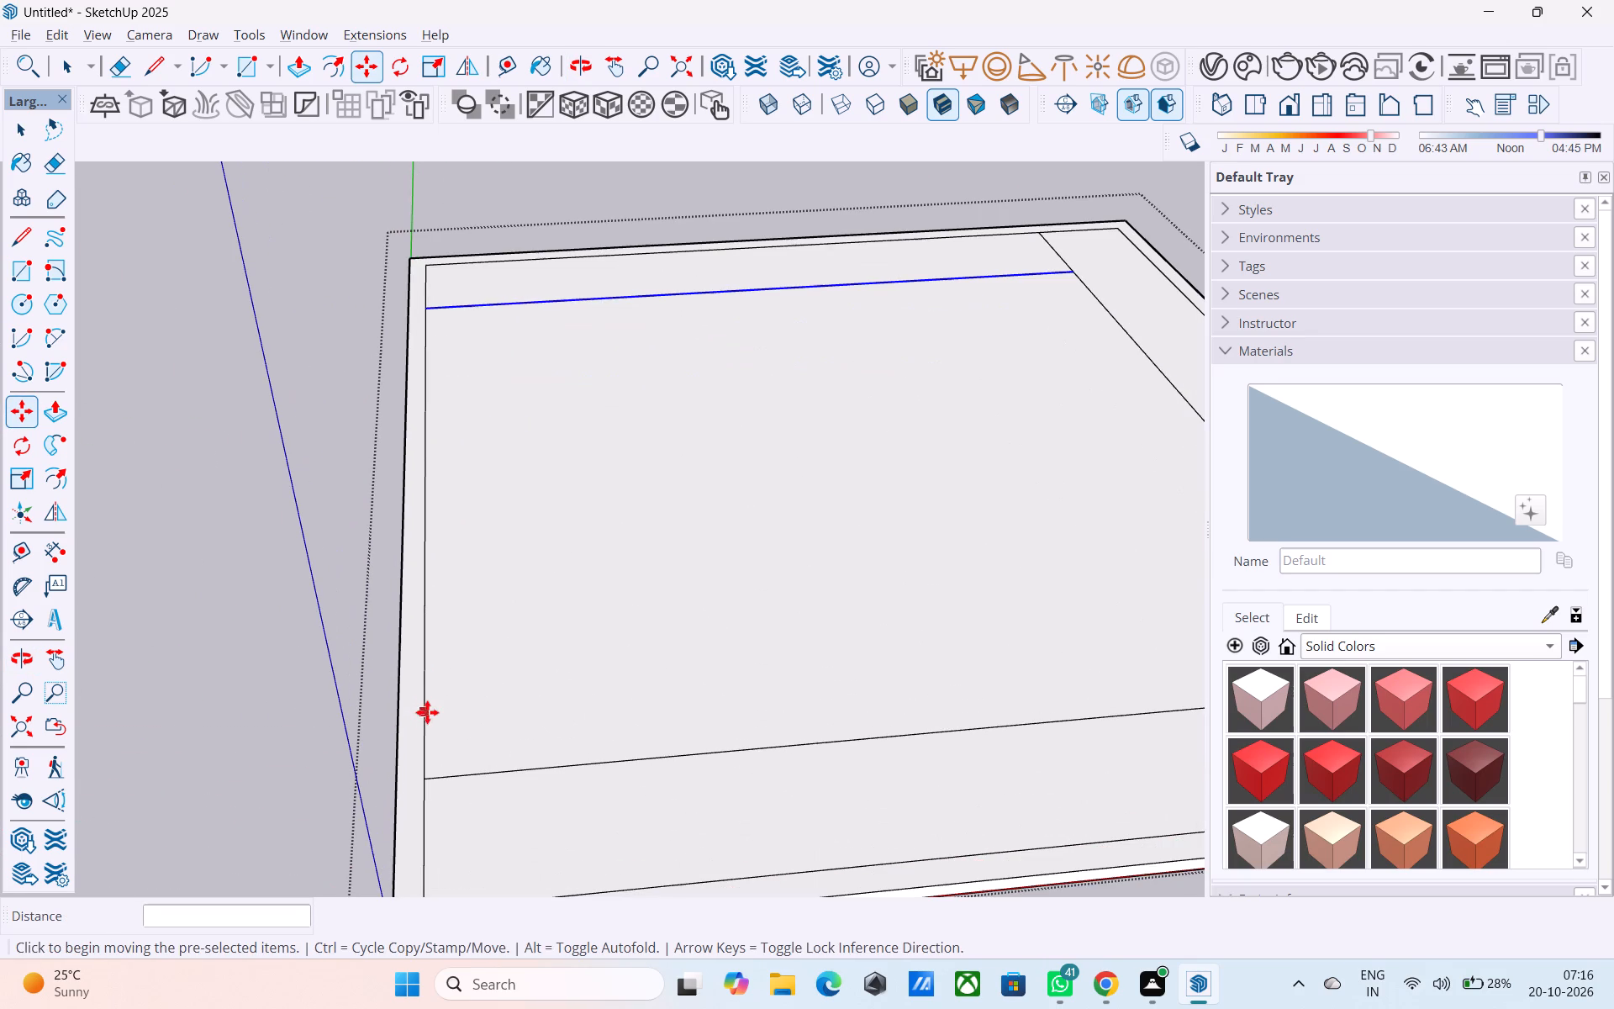
pyautogui.press('space')
pyautogui.click(425, 716)
pyautogui.press('m')
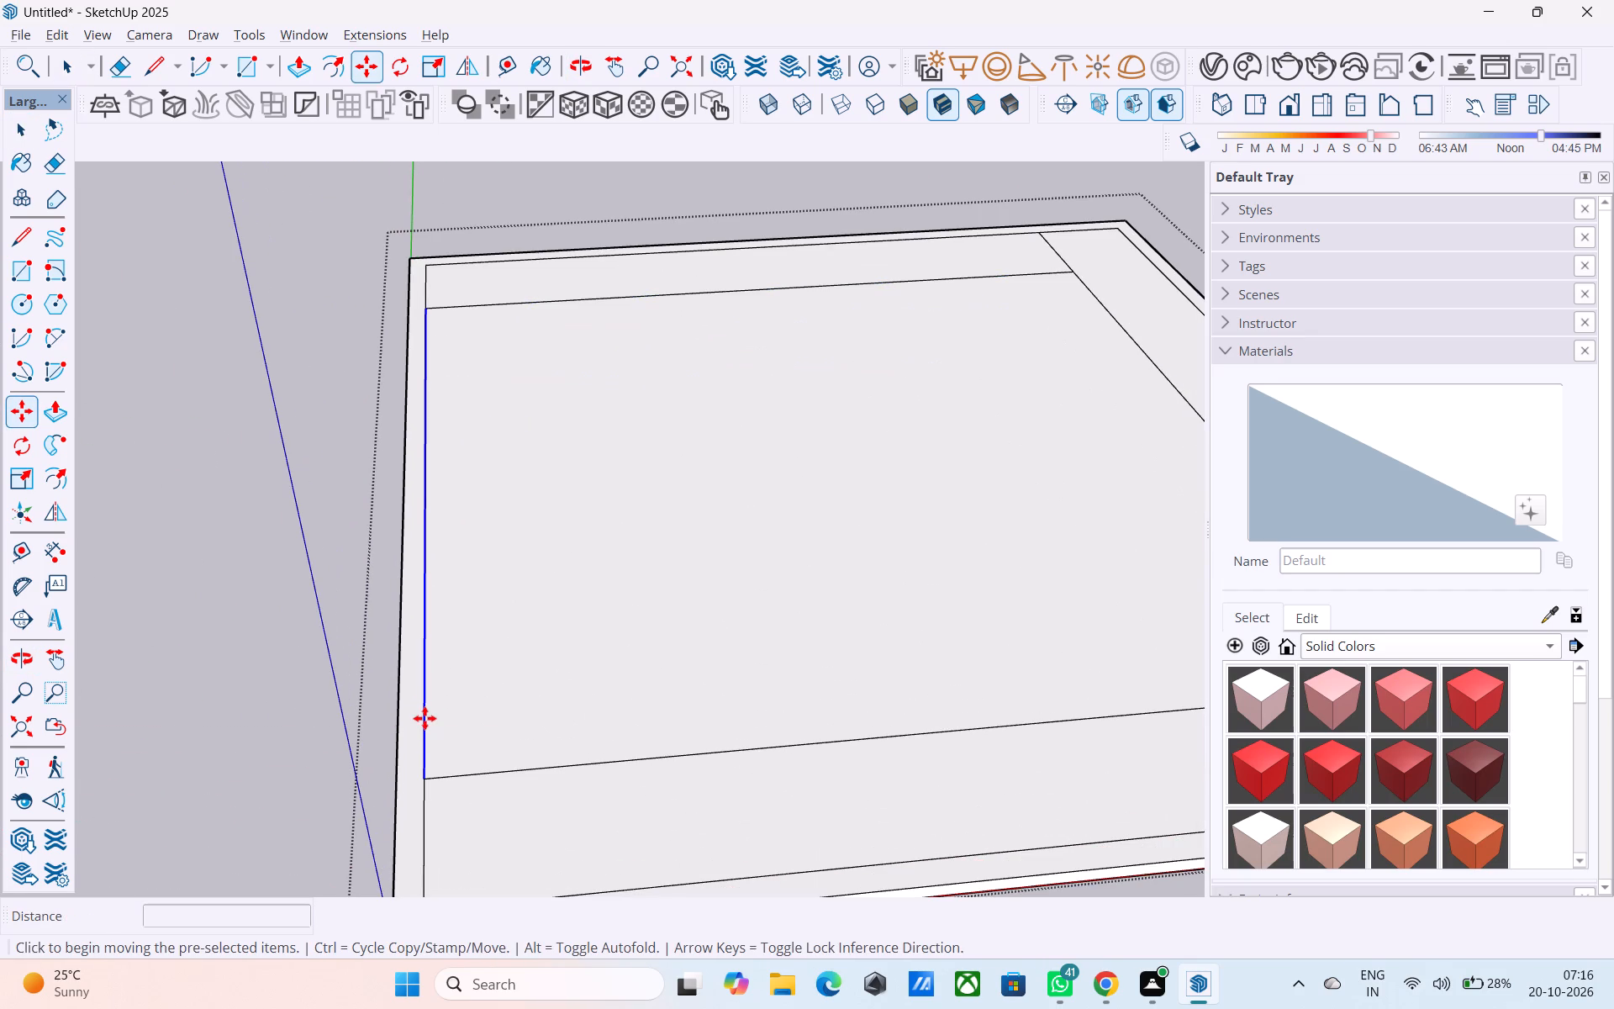
pyautogui.click(428, 770)
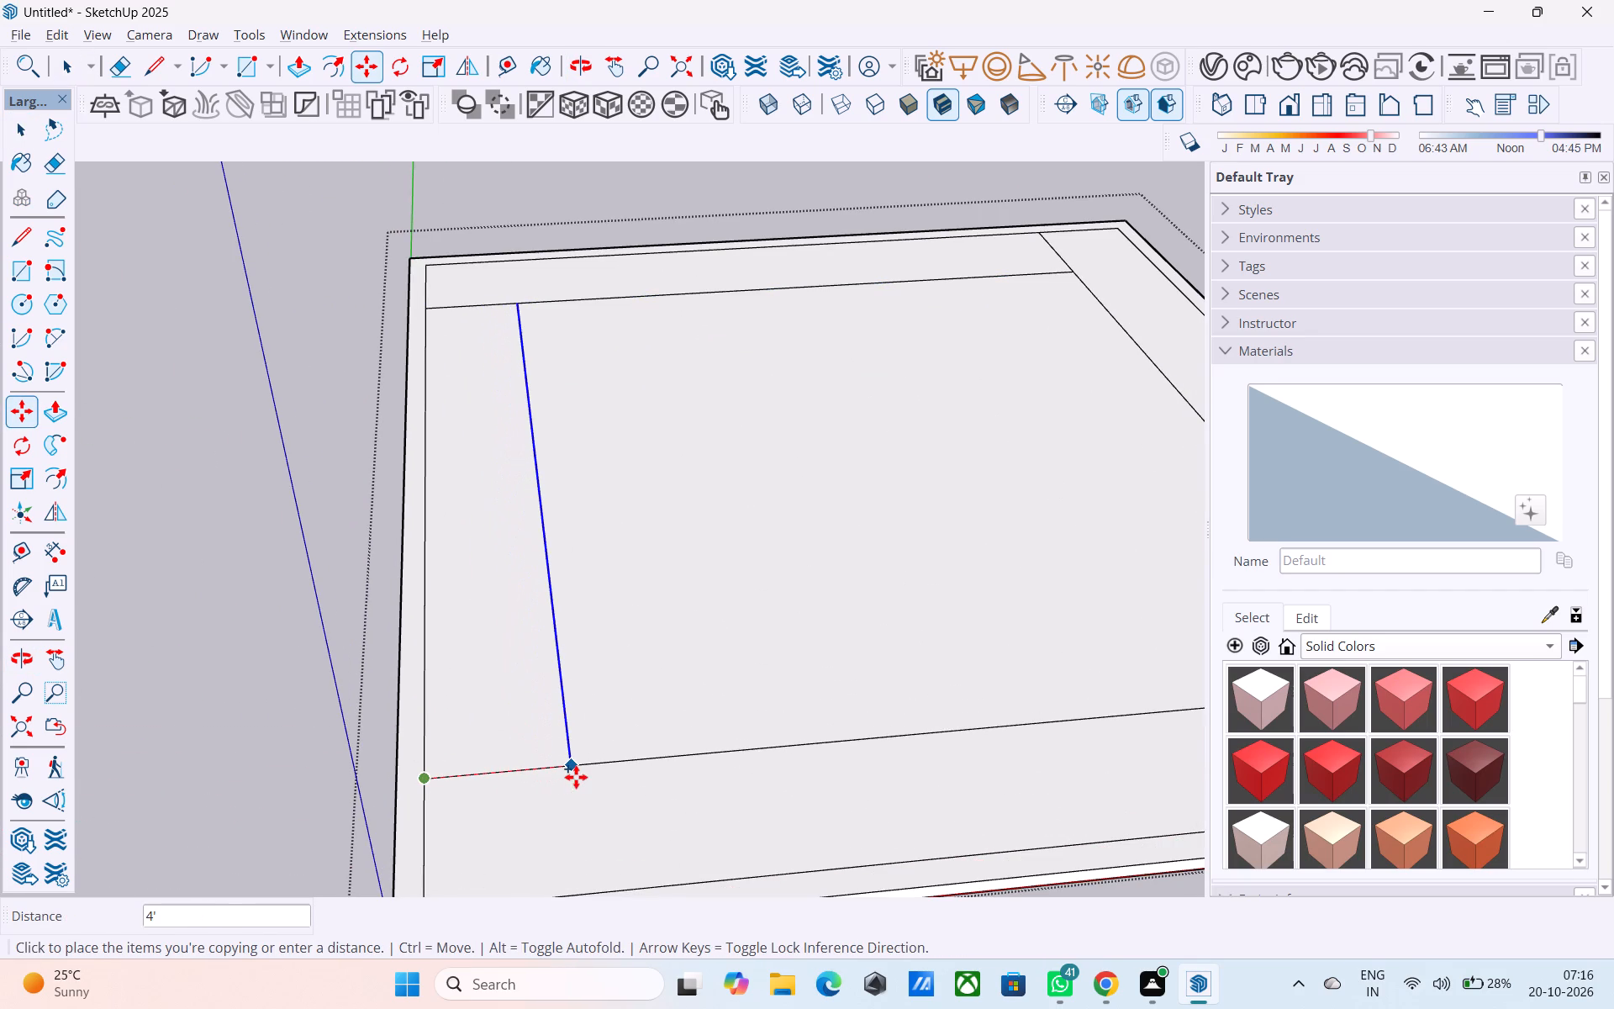
pyautogui.click(576, 775)
pyautogui.press('Escape')
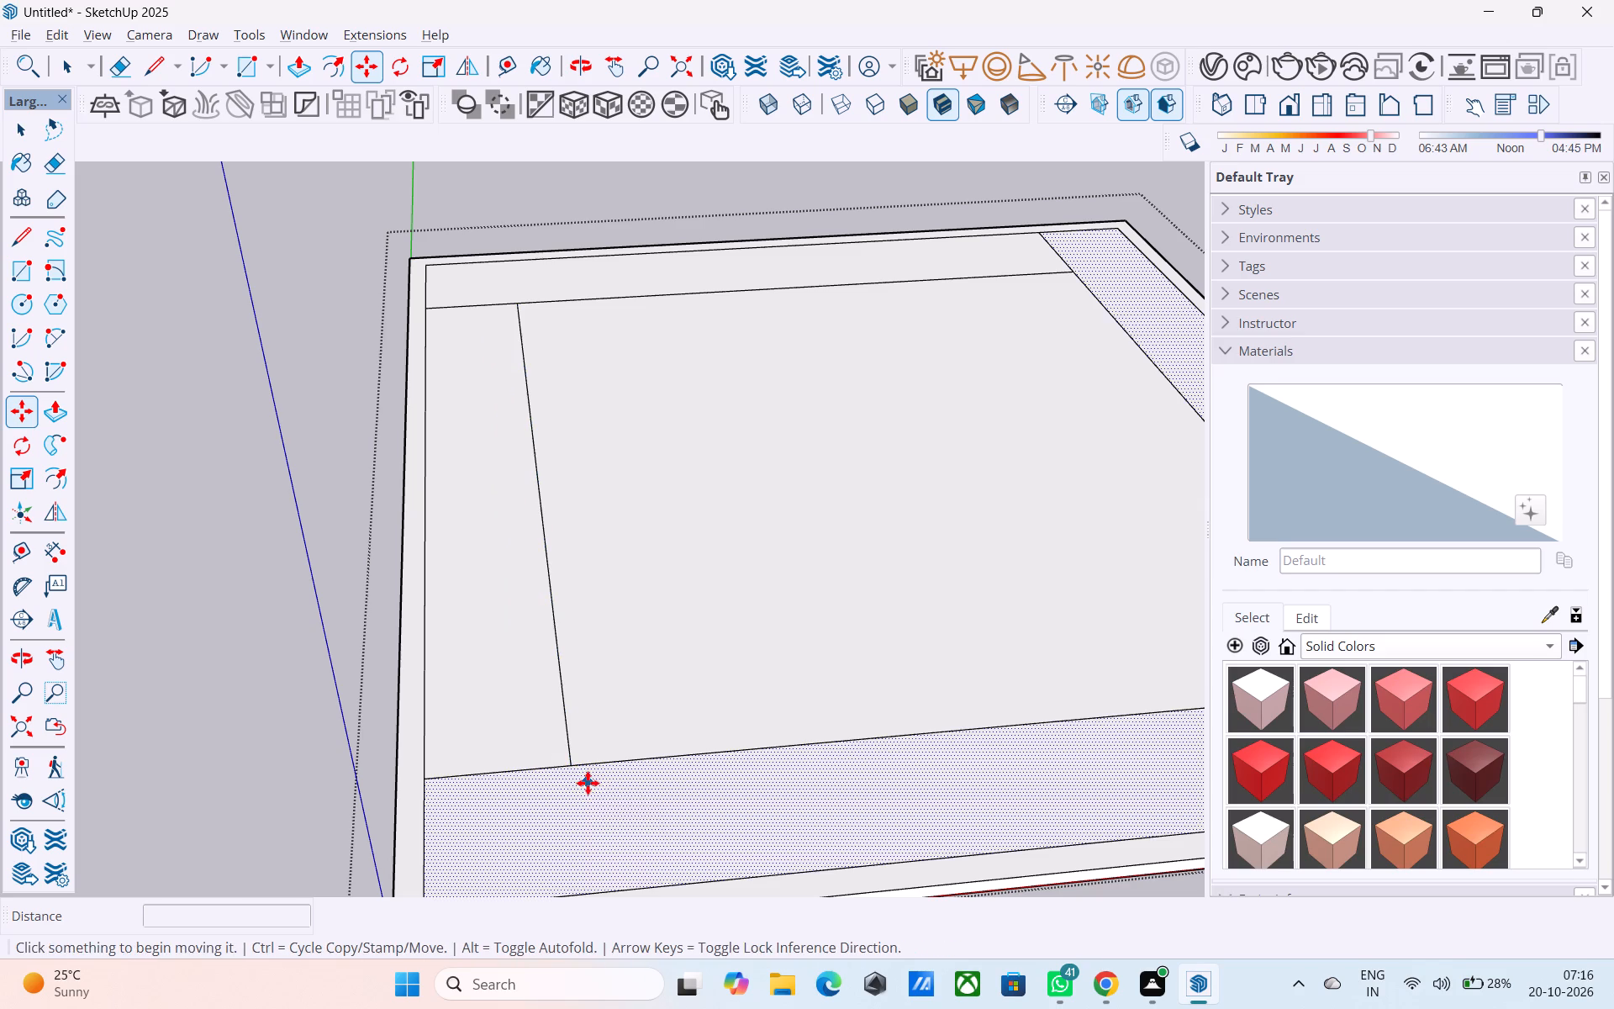
# Erase the three leftover line segments between the offset rectangle's corners and the border's inner edges.
pyautogui.press('e')
pyautogui.moveTo(520, 802); pyautogui.dragTo(516, 731)
pyautogui.moveTo(495, 293); pyautogui.dragTo(464, 383)
pyautogui.scroll(-8, 431, 439)
pyautogui.moveTo(681, 362); pyautogui.dragTo(663, 483, button='middle')
pyautogui.click(776, 304)
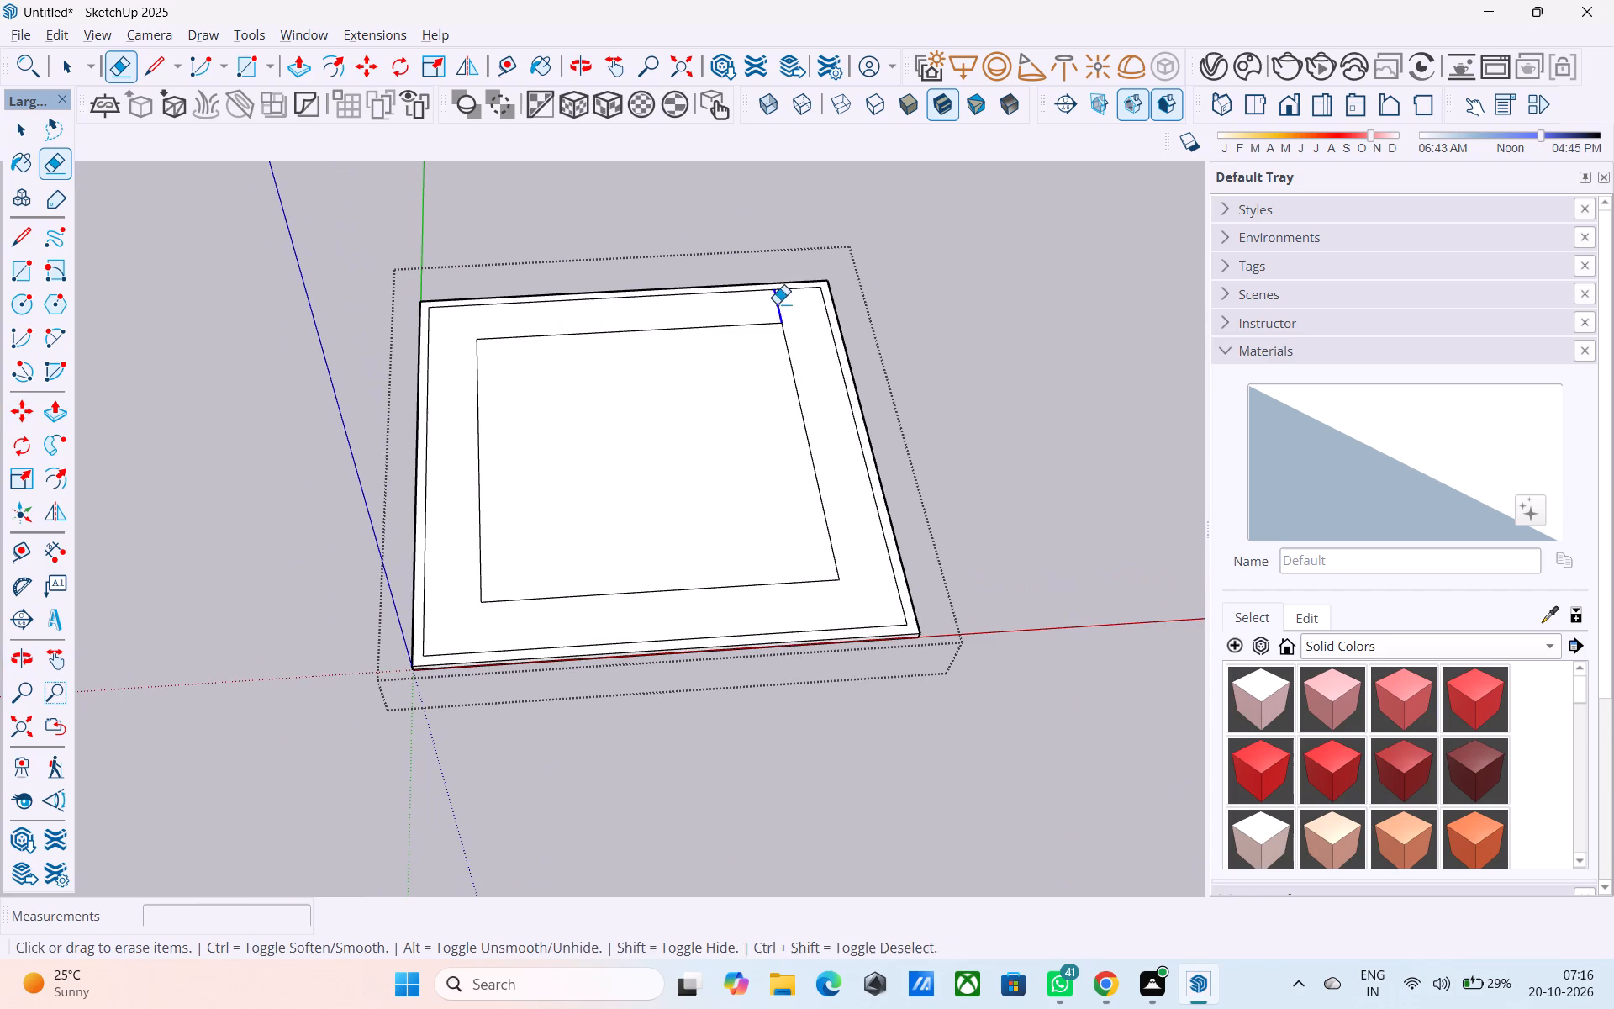
# Offset the inner rectangular face's outline 6" inward to form a wall outline.
pyautogui.moveTo(781, 339); pyautogui.dragTo(213, 462, button='middle')
pyautogui.moveTo(622, 482); pyautogui.dragTo(470, 405, button='middle')
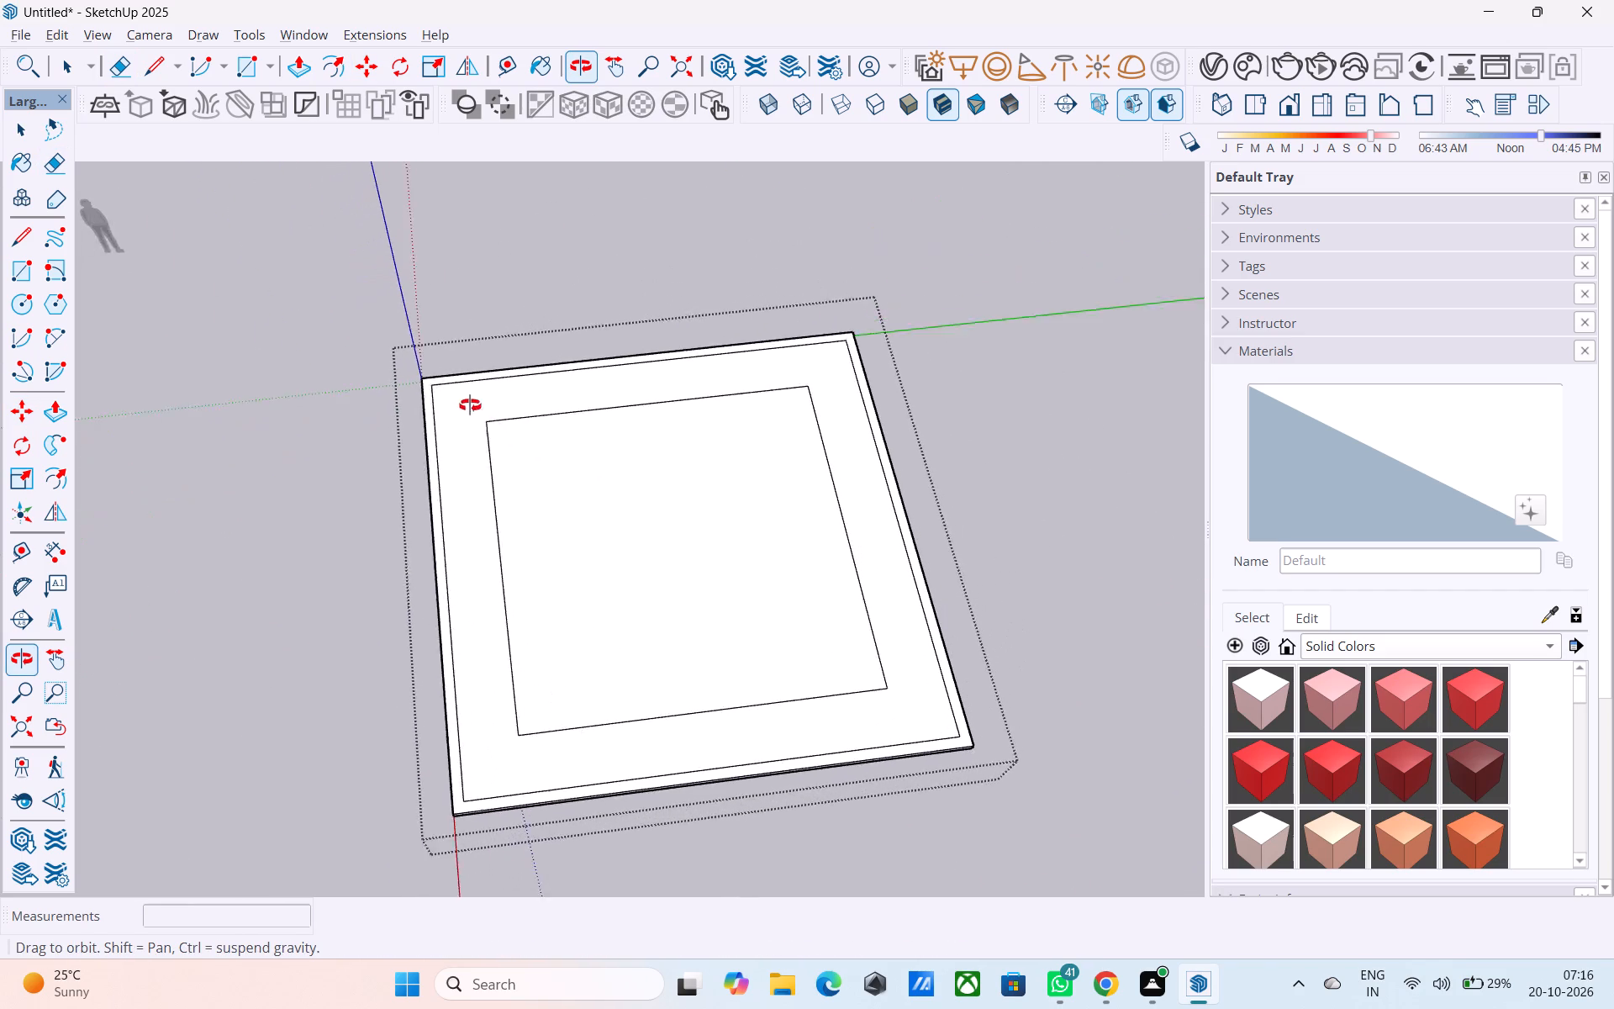
pyautogui.moveTo(470, 405); pyautogui.dragTo(453, 398, button='middle')
pyautogui.scroll(-3, 428, 394)
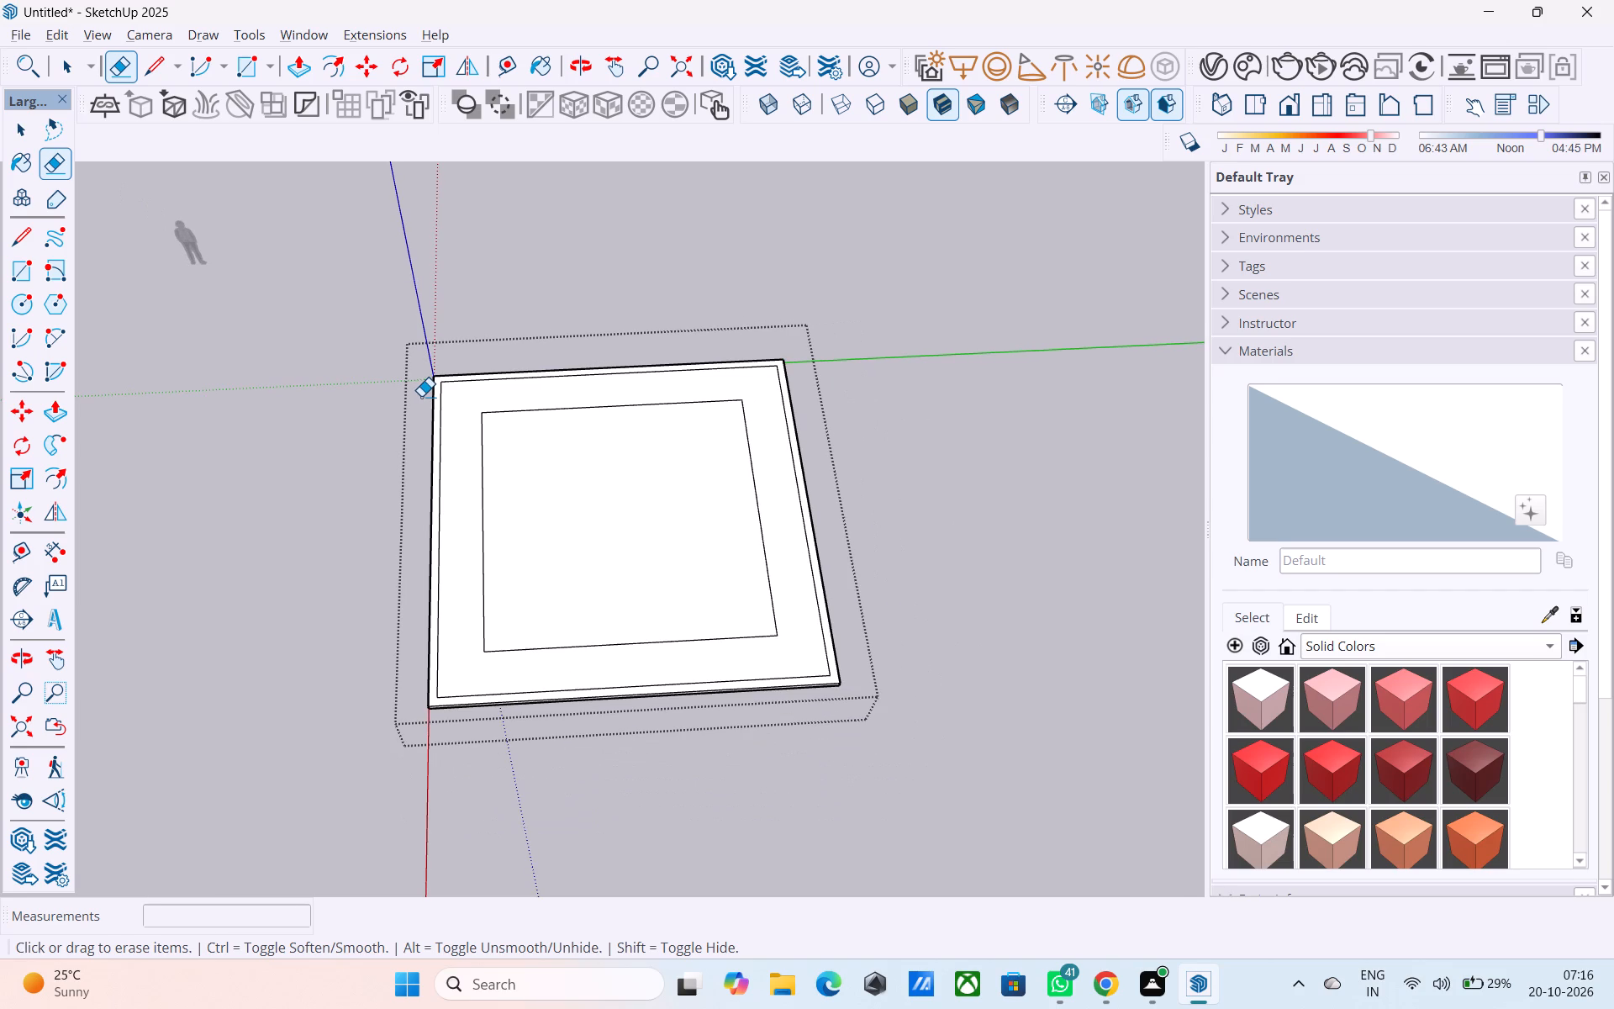
pyautogui.scroll(1, 421, 396)
pyautogui.scroll(-5, 421, 326)
pyautogui.moveTo(425, 332); pyautogui.dragTo(427, 520, button='middle')
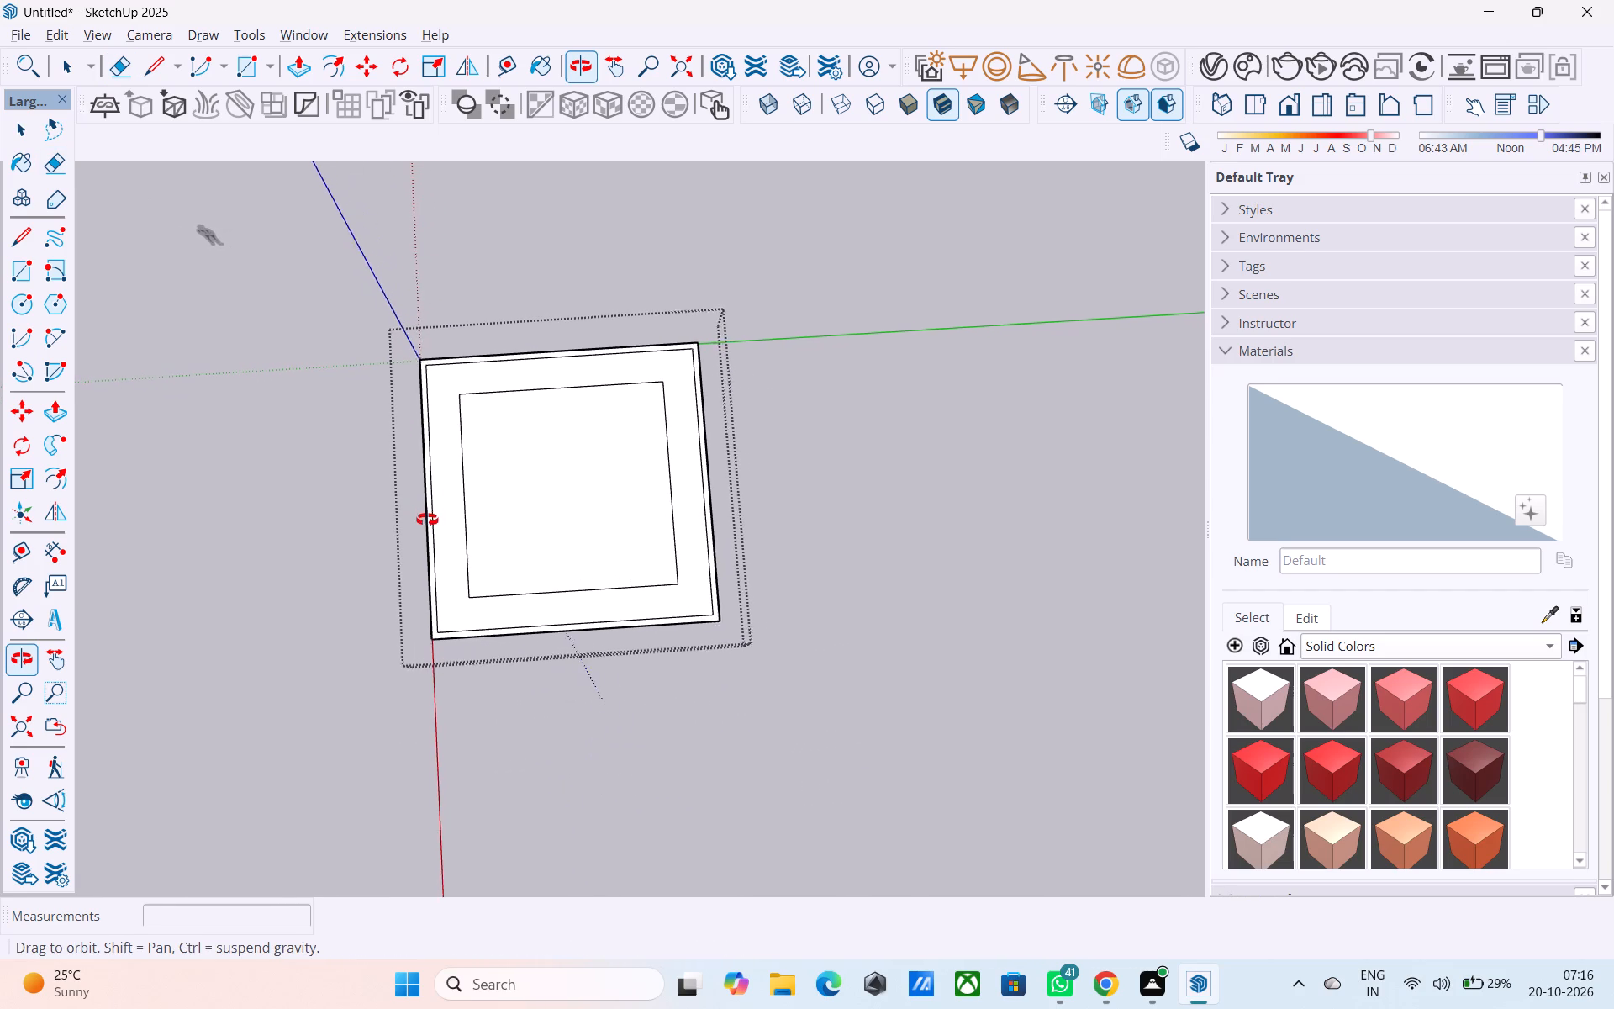
pyautogui.moveTo(427, 520); pyautogui.dragTo(427, 526, button='middle')
pyautogui.scroll(4, 563, 462)
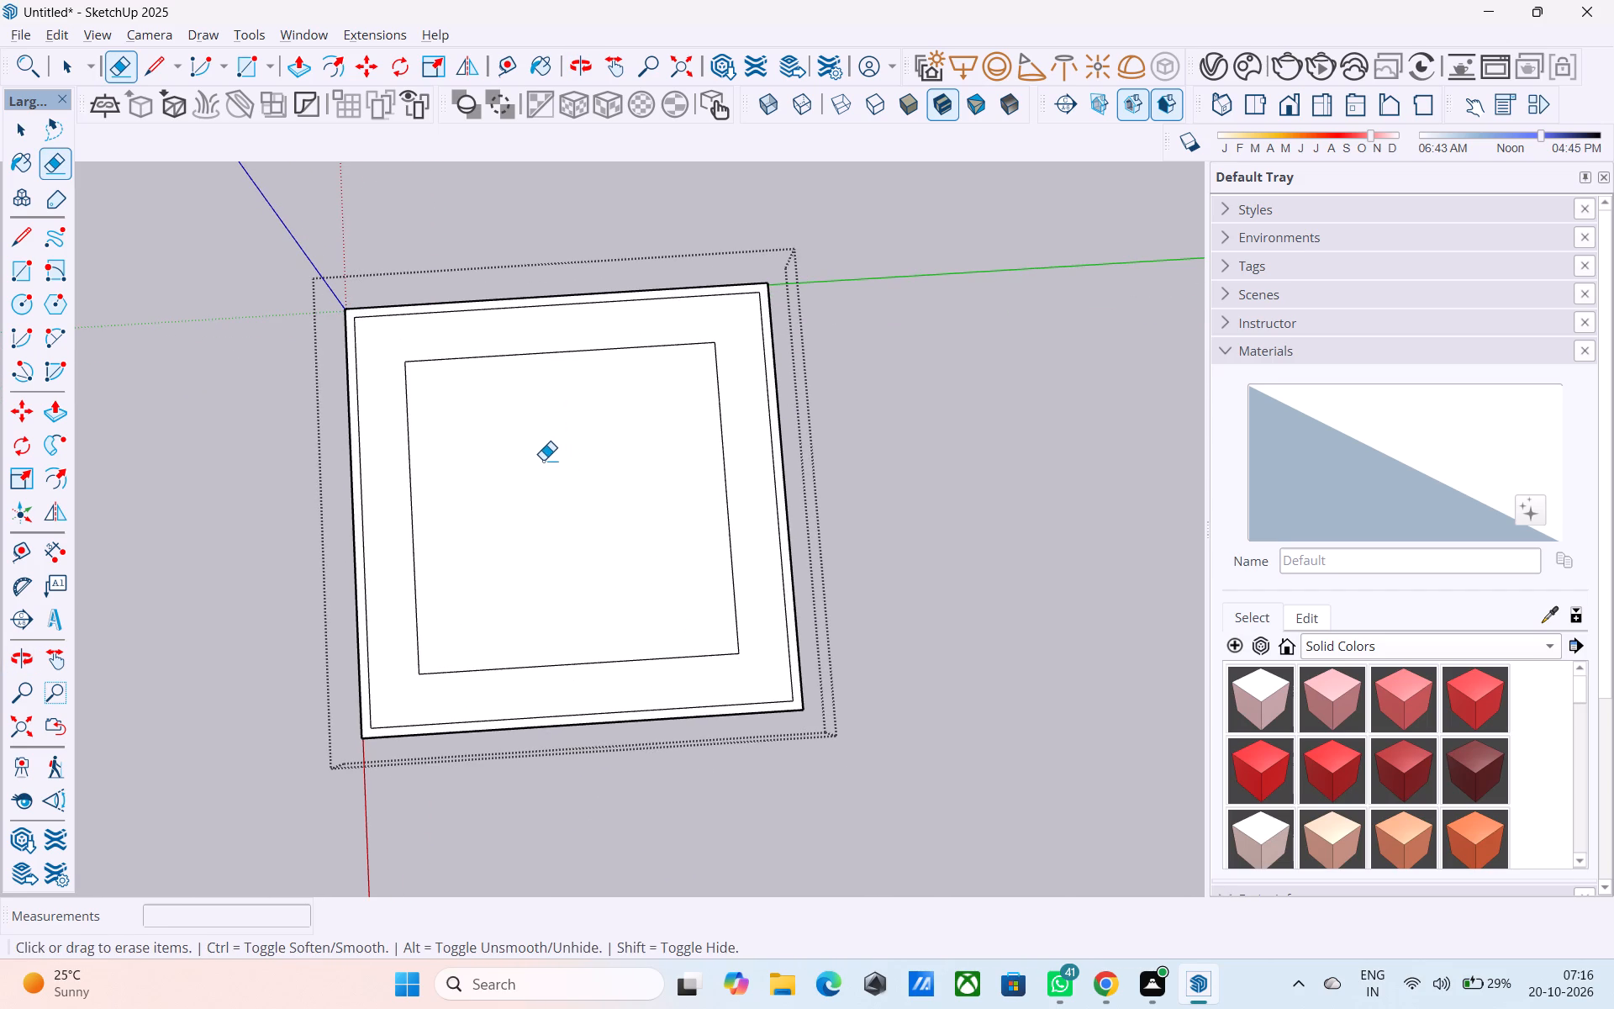
pyautogui.press('space')
pyautogui.click(543, 457)
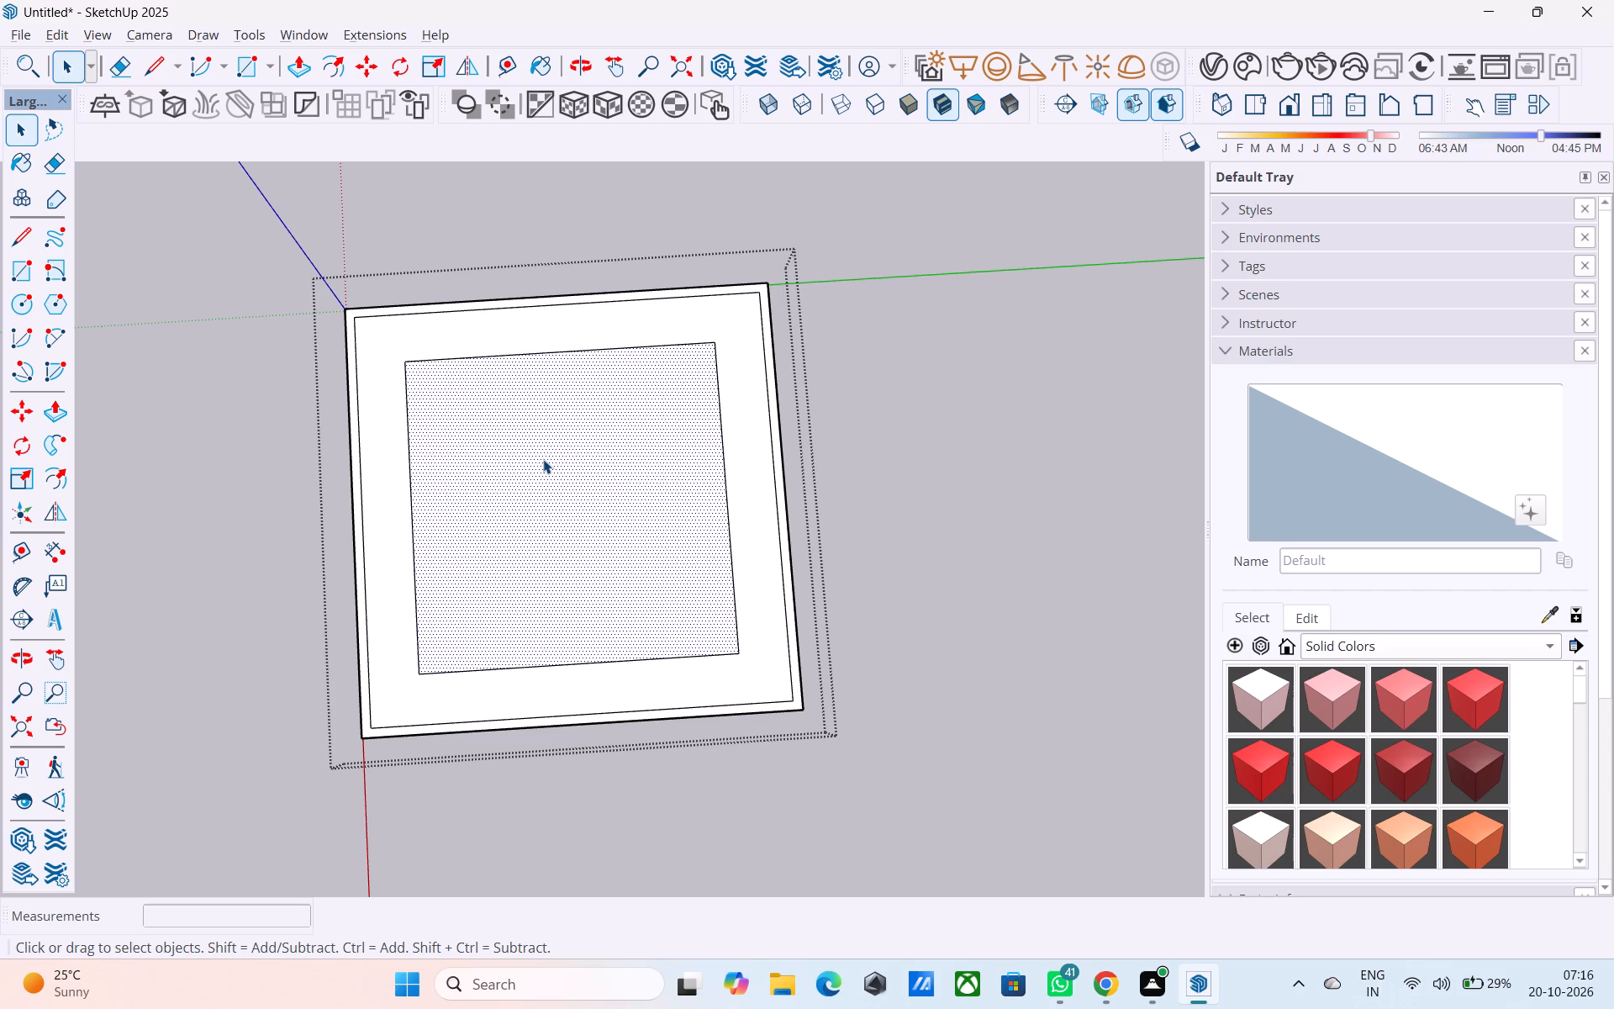
pyautogui.press('f')
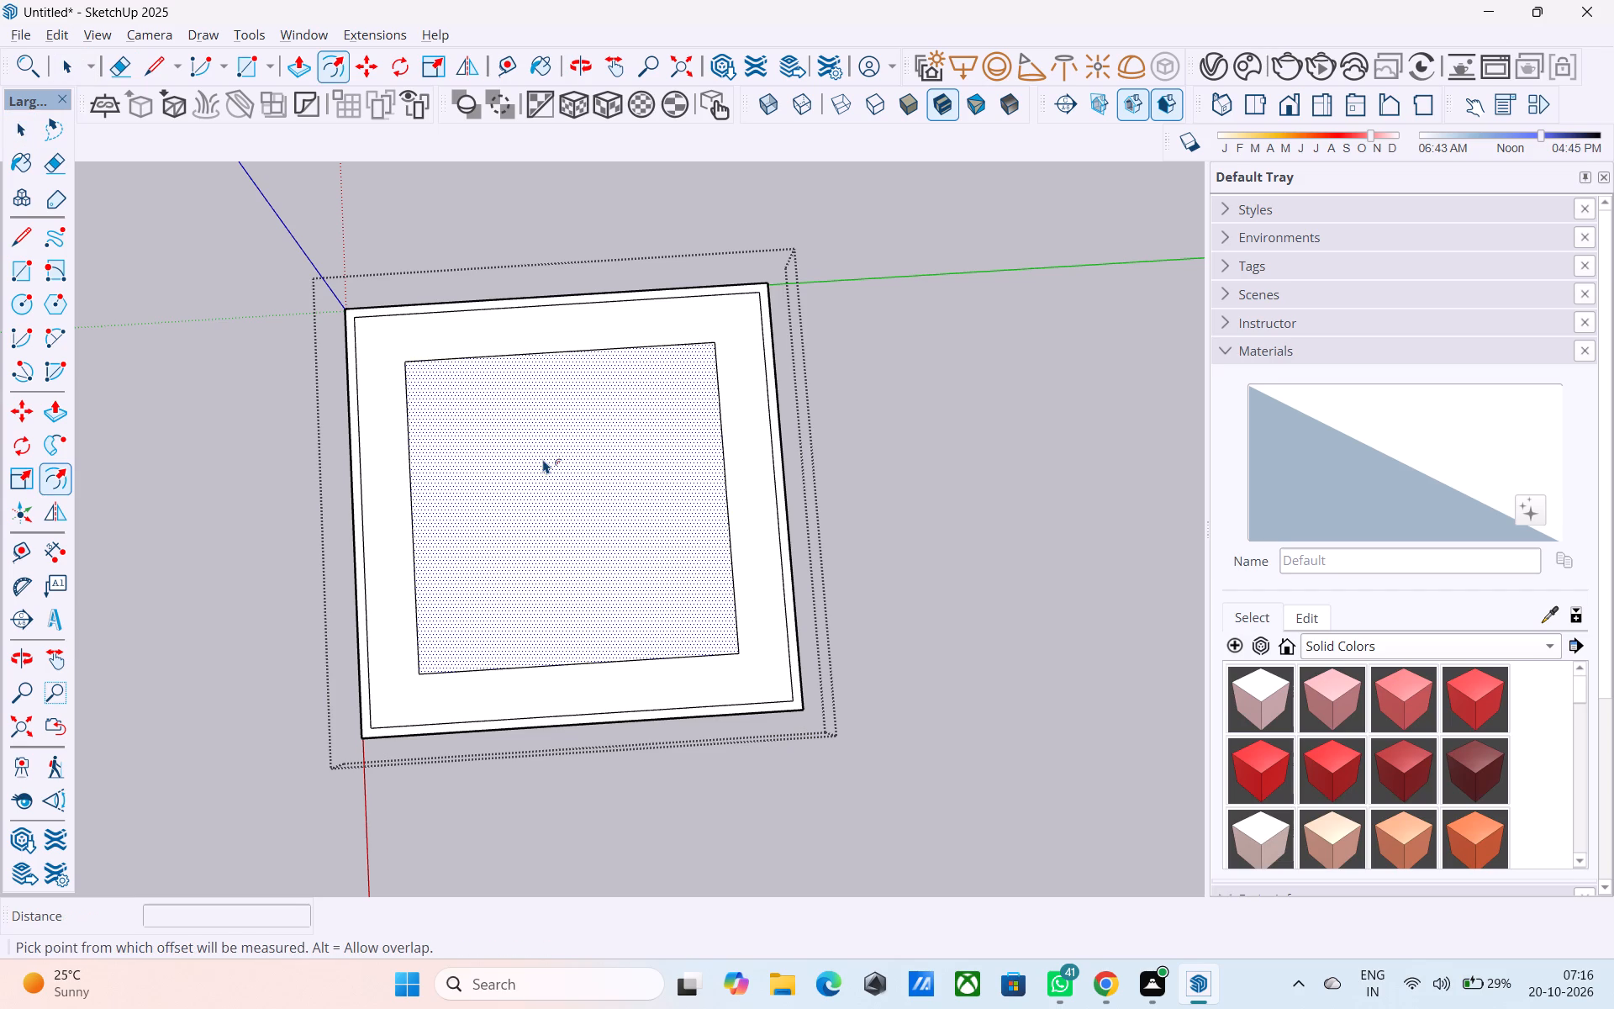
pyautogui.click(556, 425)
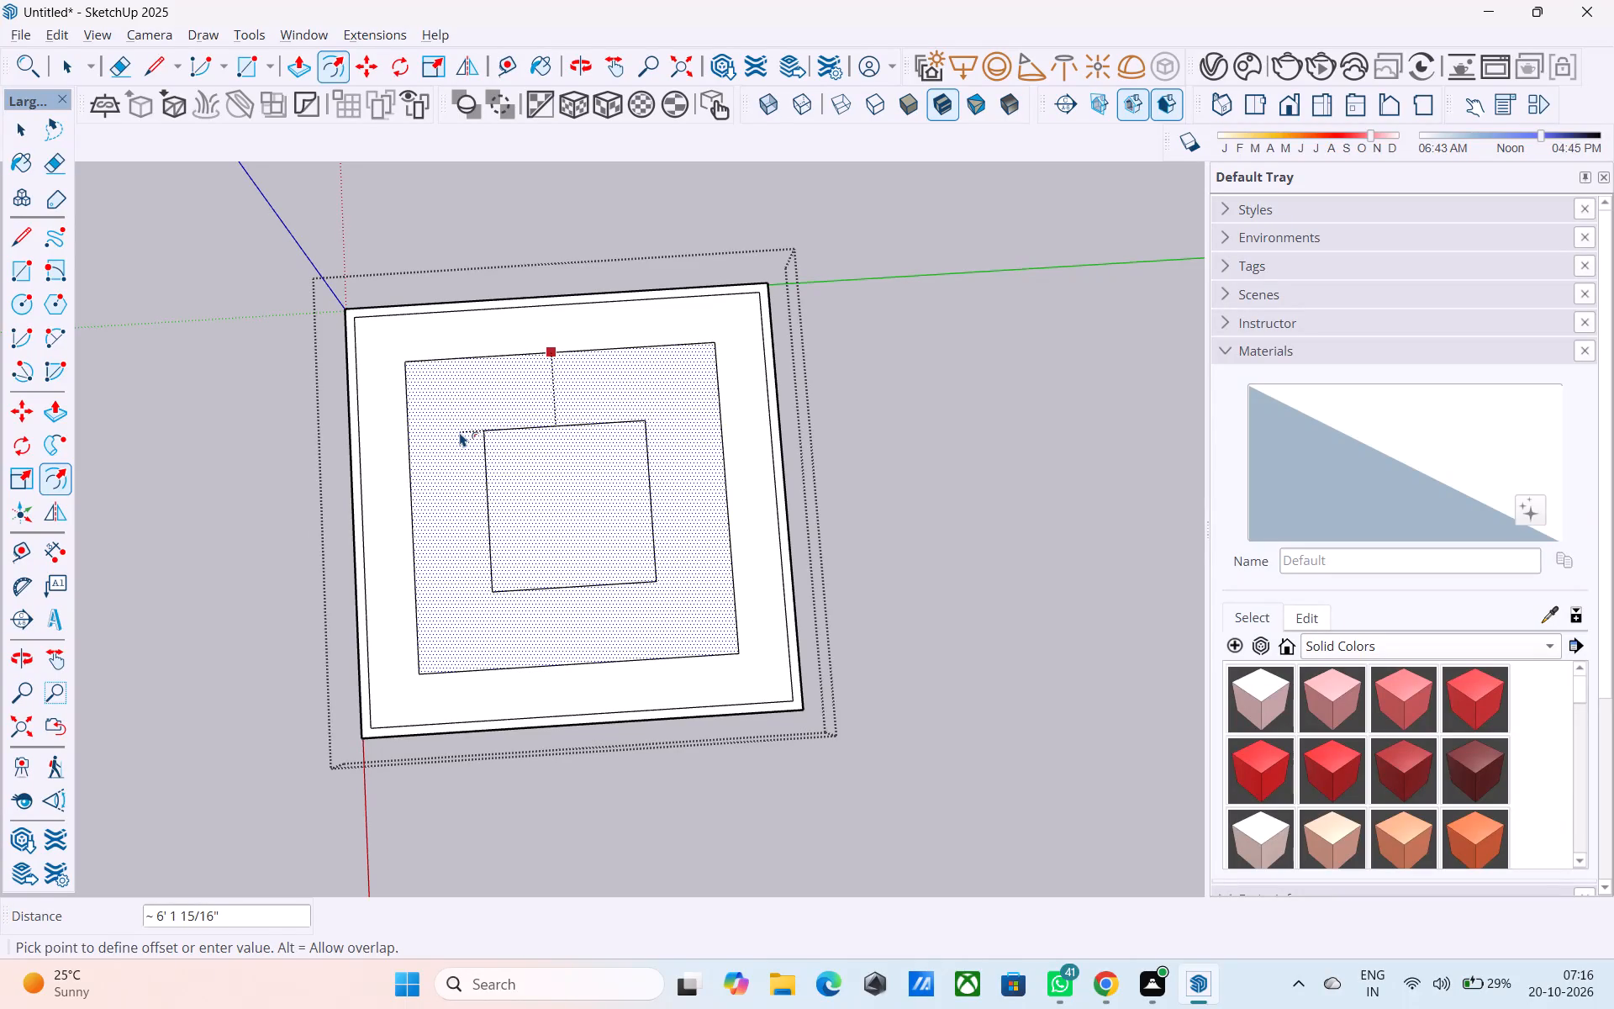
pyautogui.press('6')
pyautogui.hotkey('shift', '"')
pyautogui.press('Return')
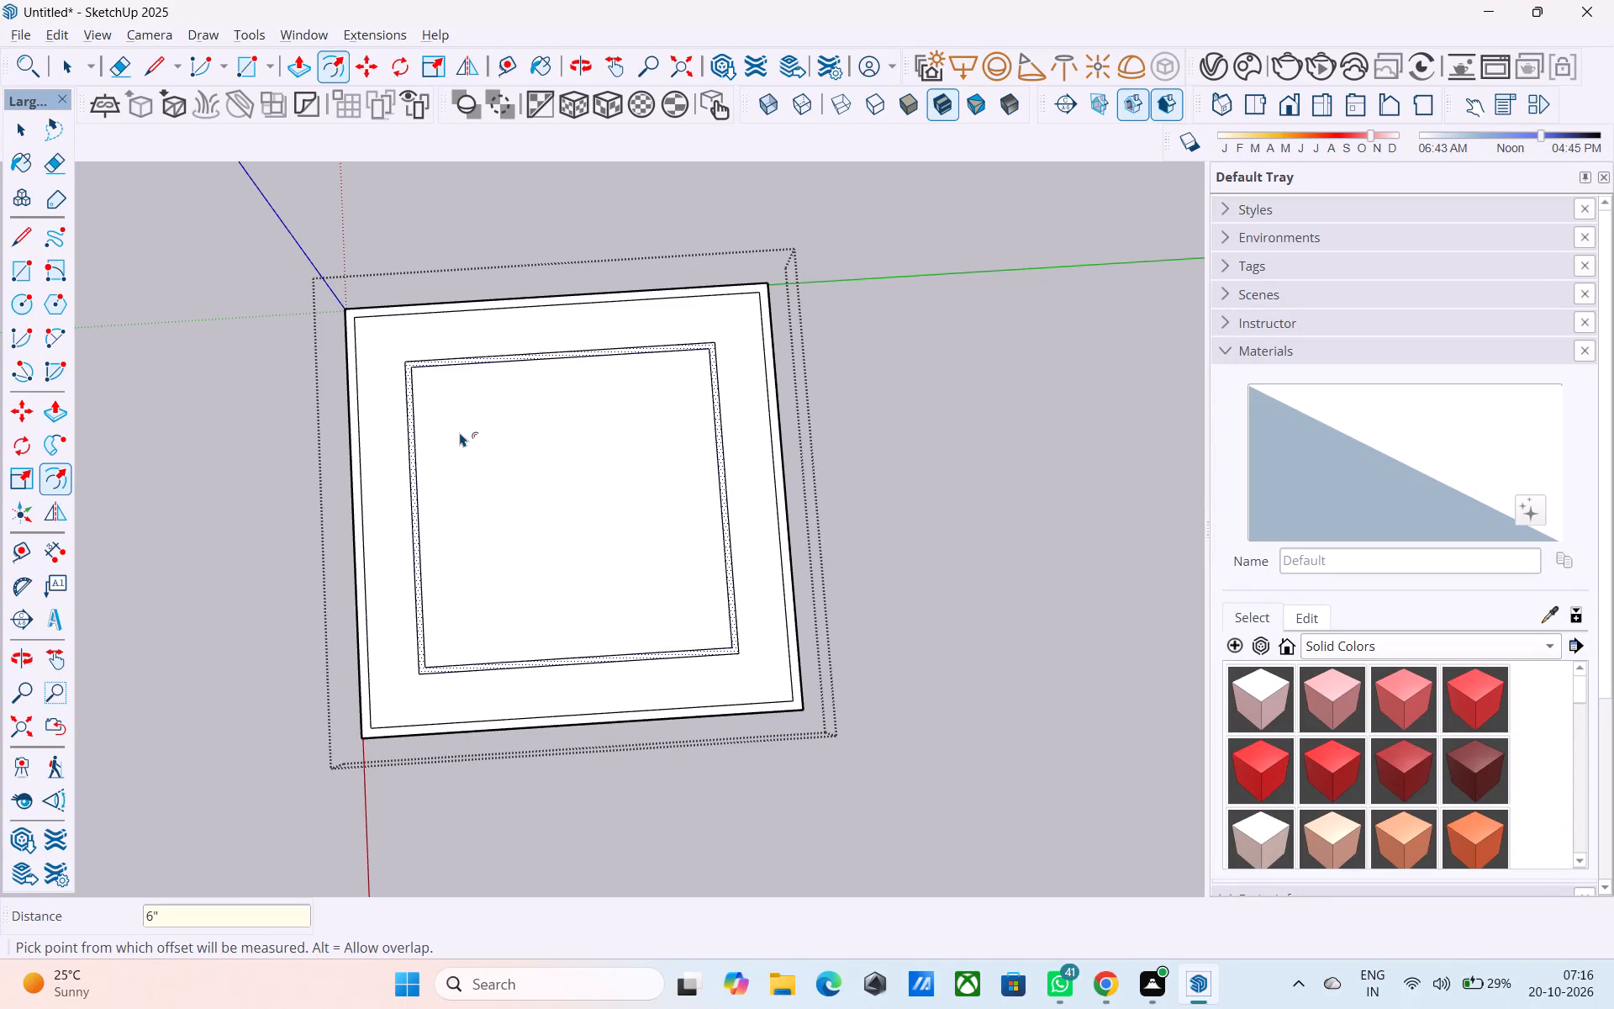
pyautogui.press('space')
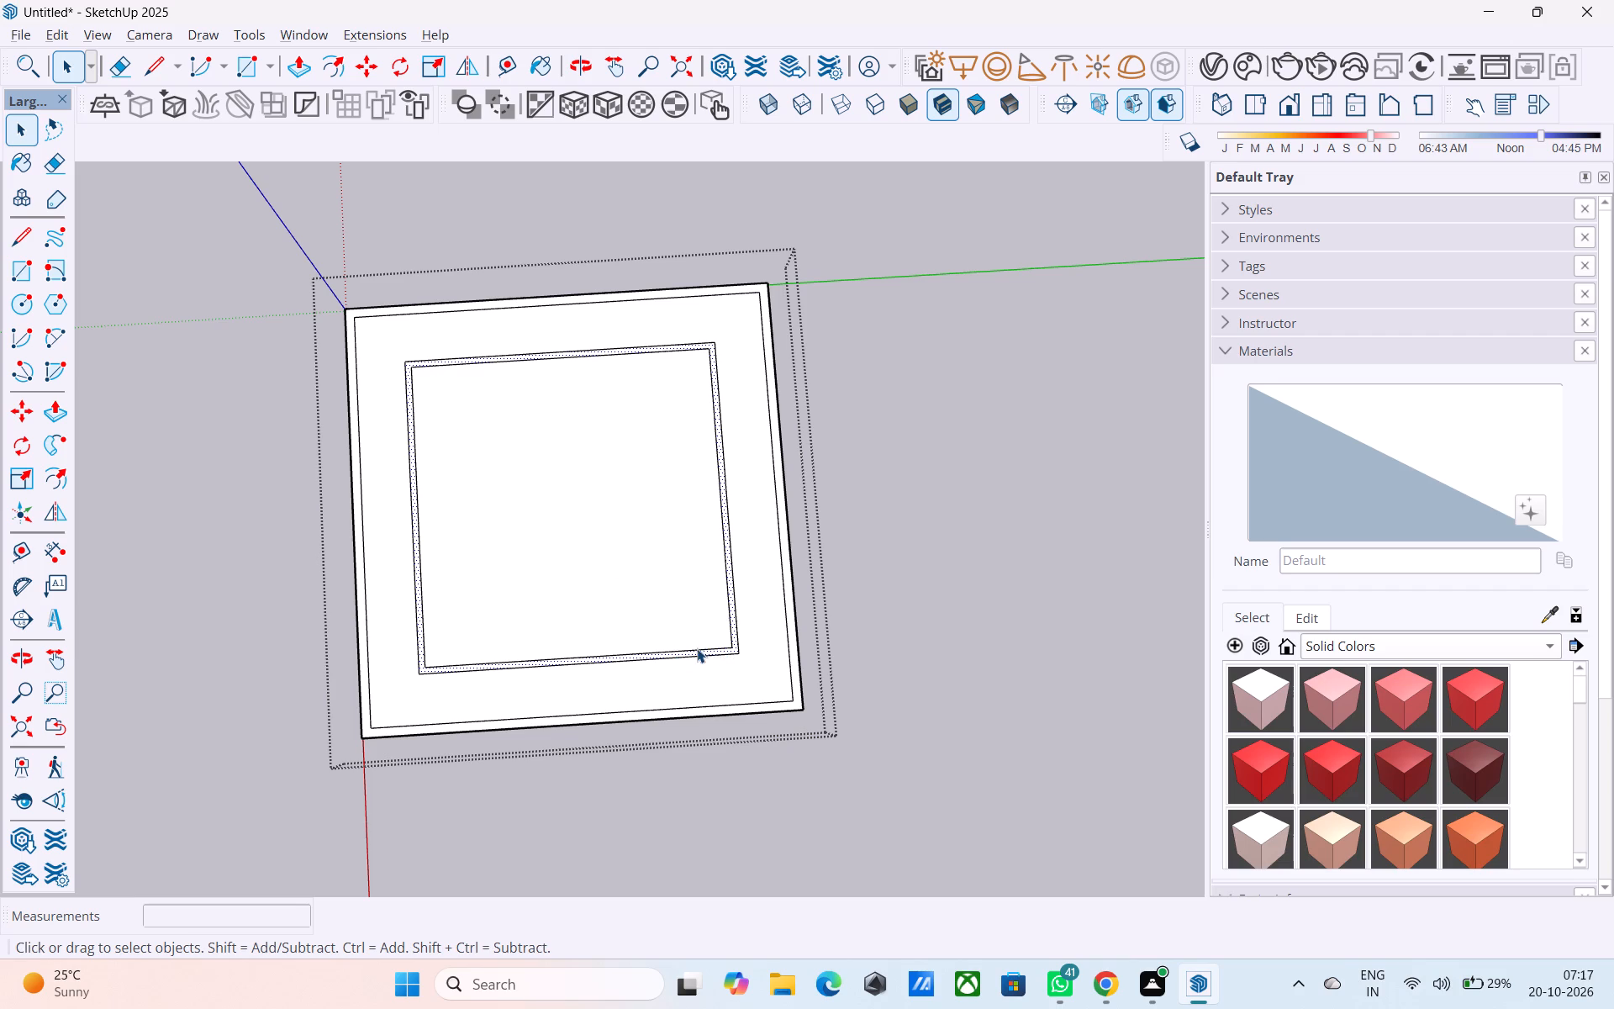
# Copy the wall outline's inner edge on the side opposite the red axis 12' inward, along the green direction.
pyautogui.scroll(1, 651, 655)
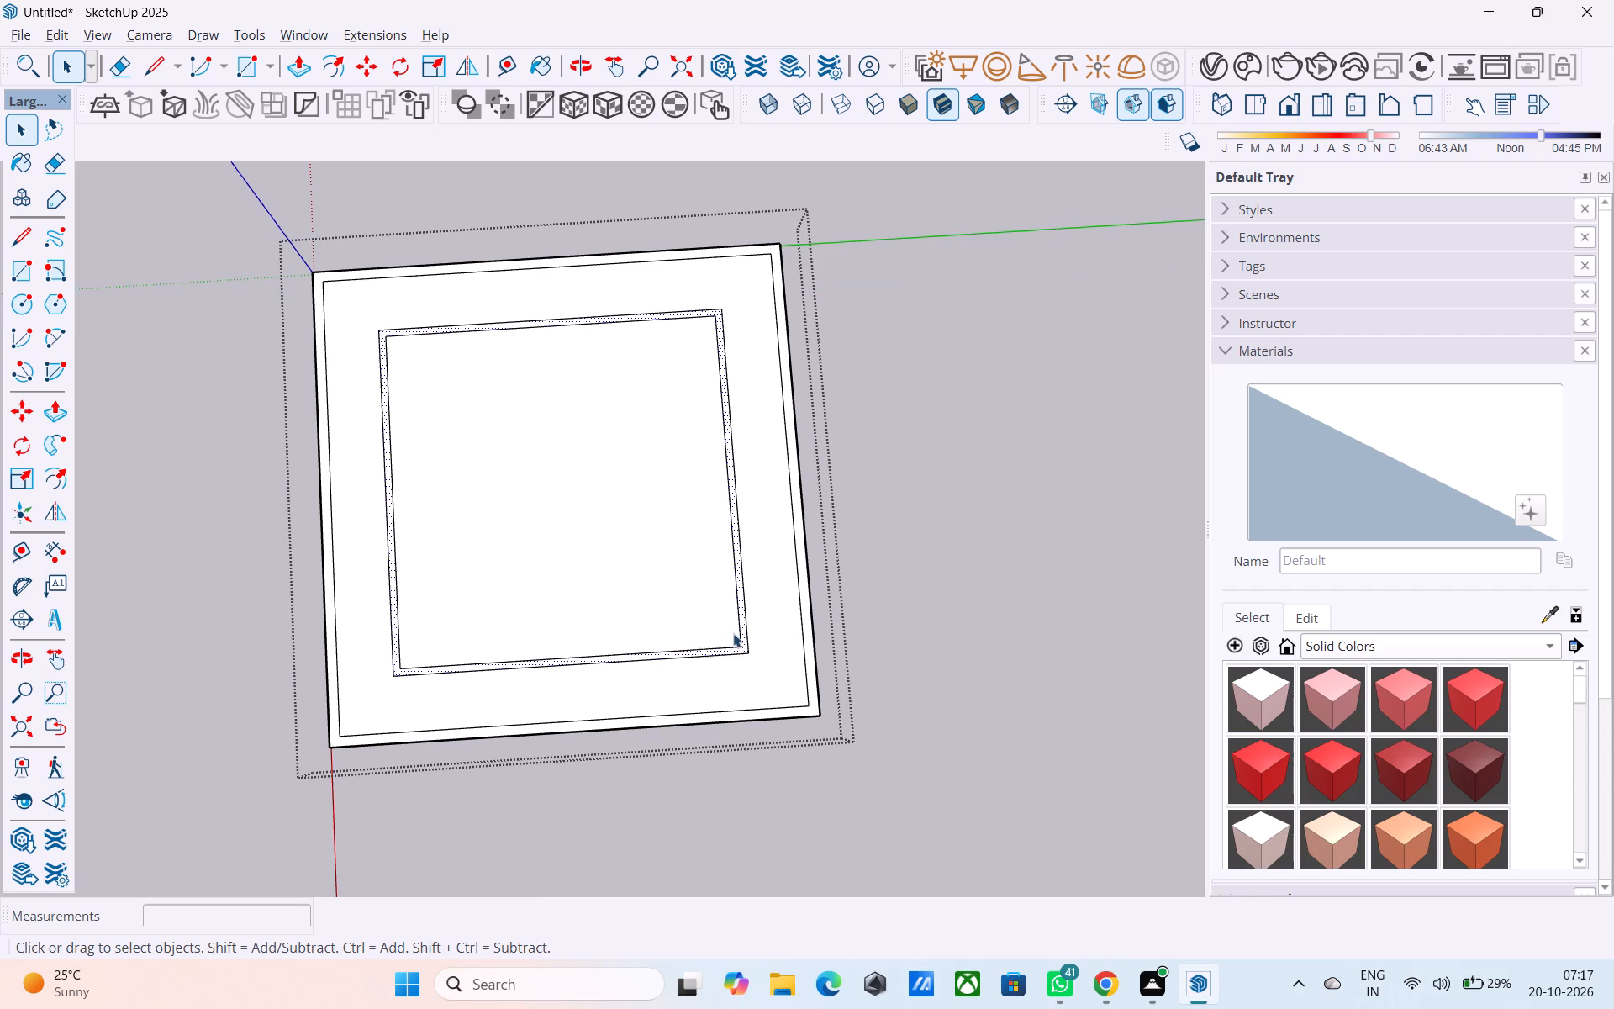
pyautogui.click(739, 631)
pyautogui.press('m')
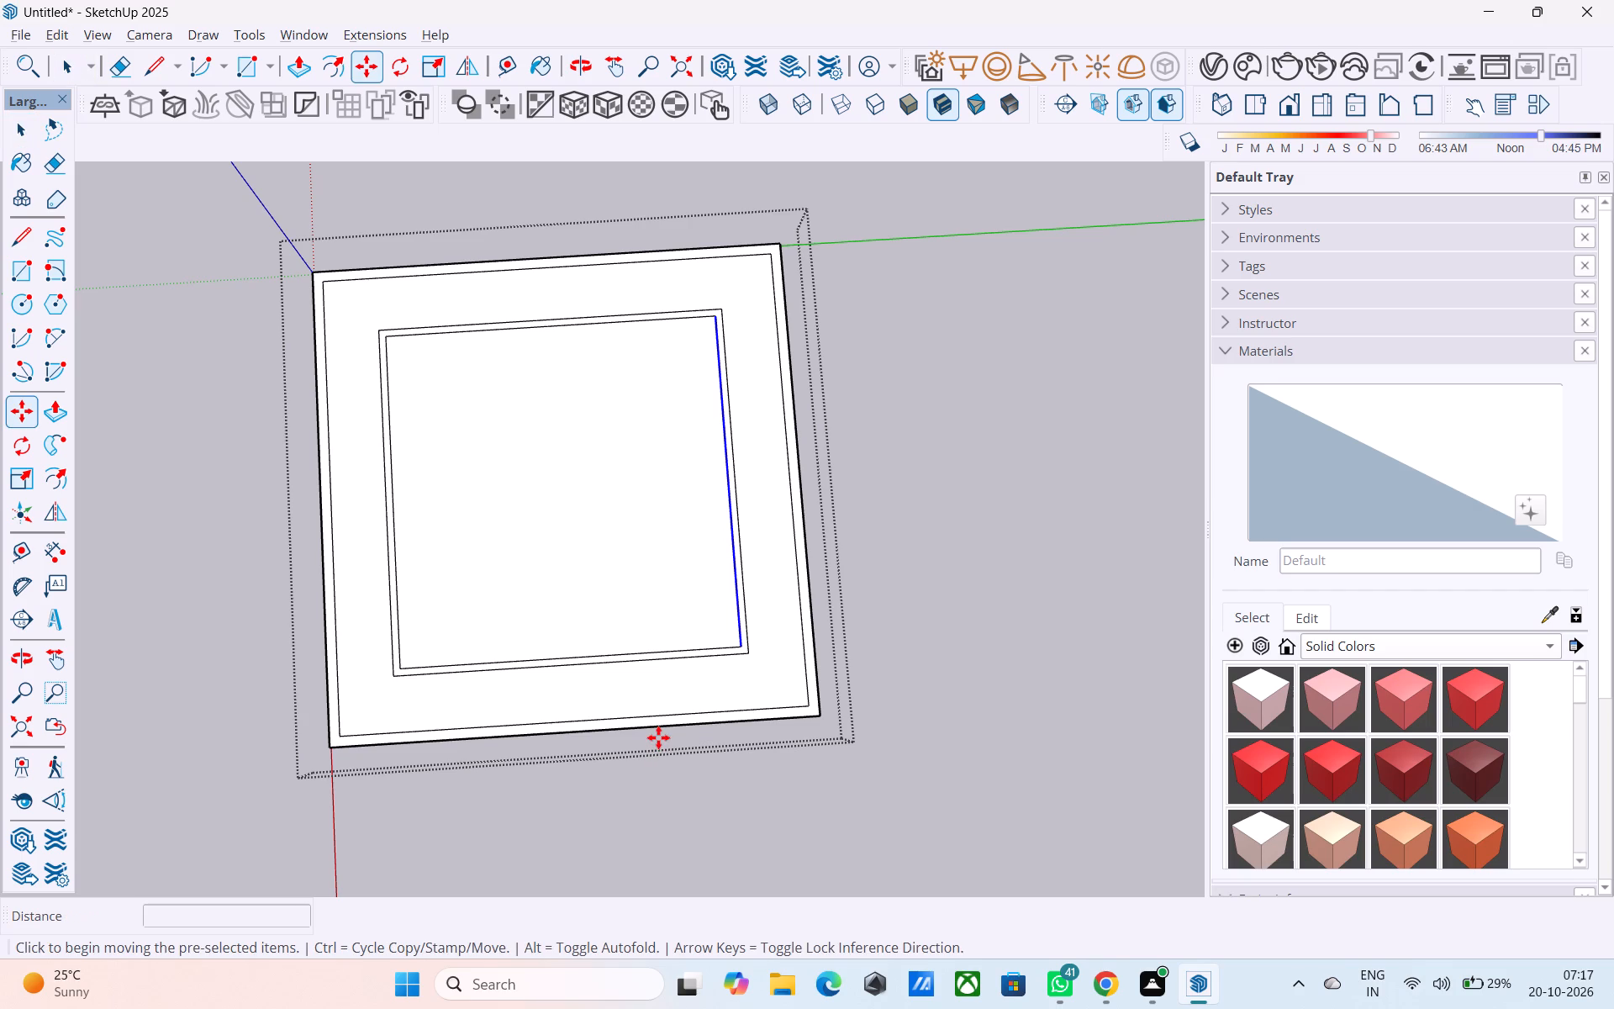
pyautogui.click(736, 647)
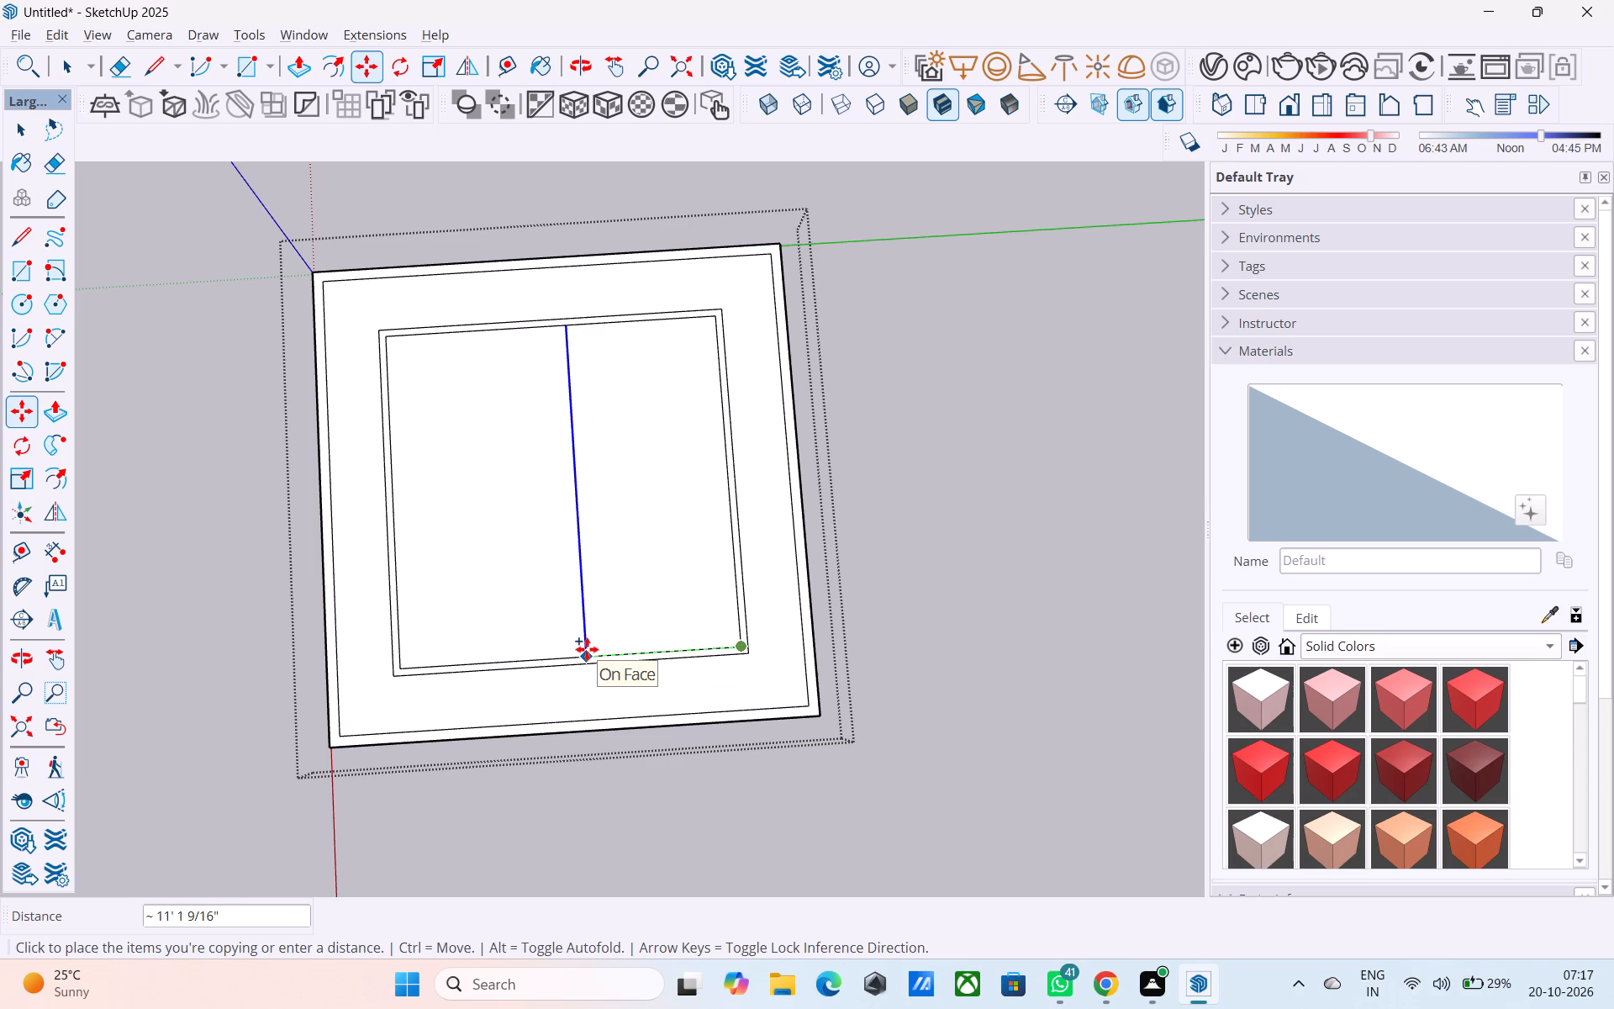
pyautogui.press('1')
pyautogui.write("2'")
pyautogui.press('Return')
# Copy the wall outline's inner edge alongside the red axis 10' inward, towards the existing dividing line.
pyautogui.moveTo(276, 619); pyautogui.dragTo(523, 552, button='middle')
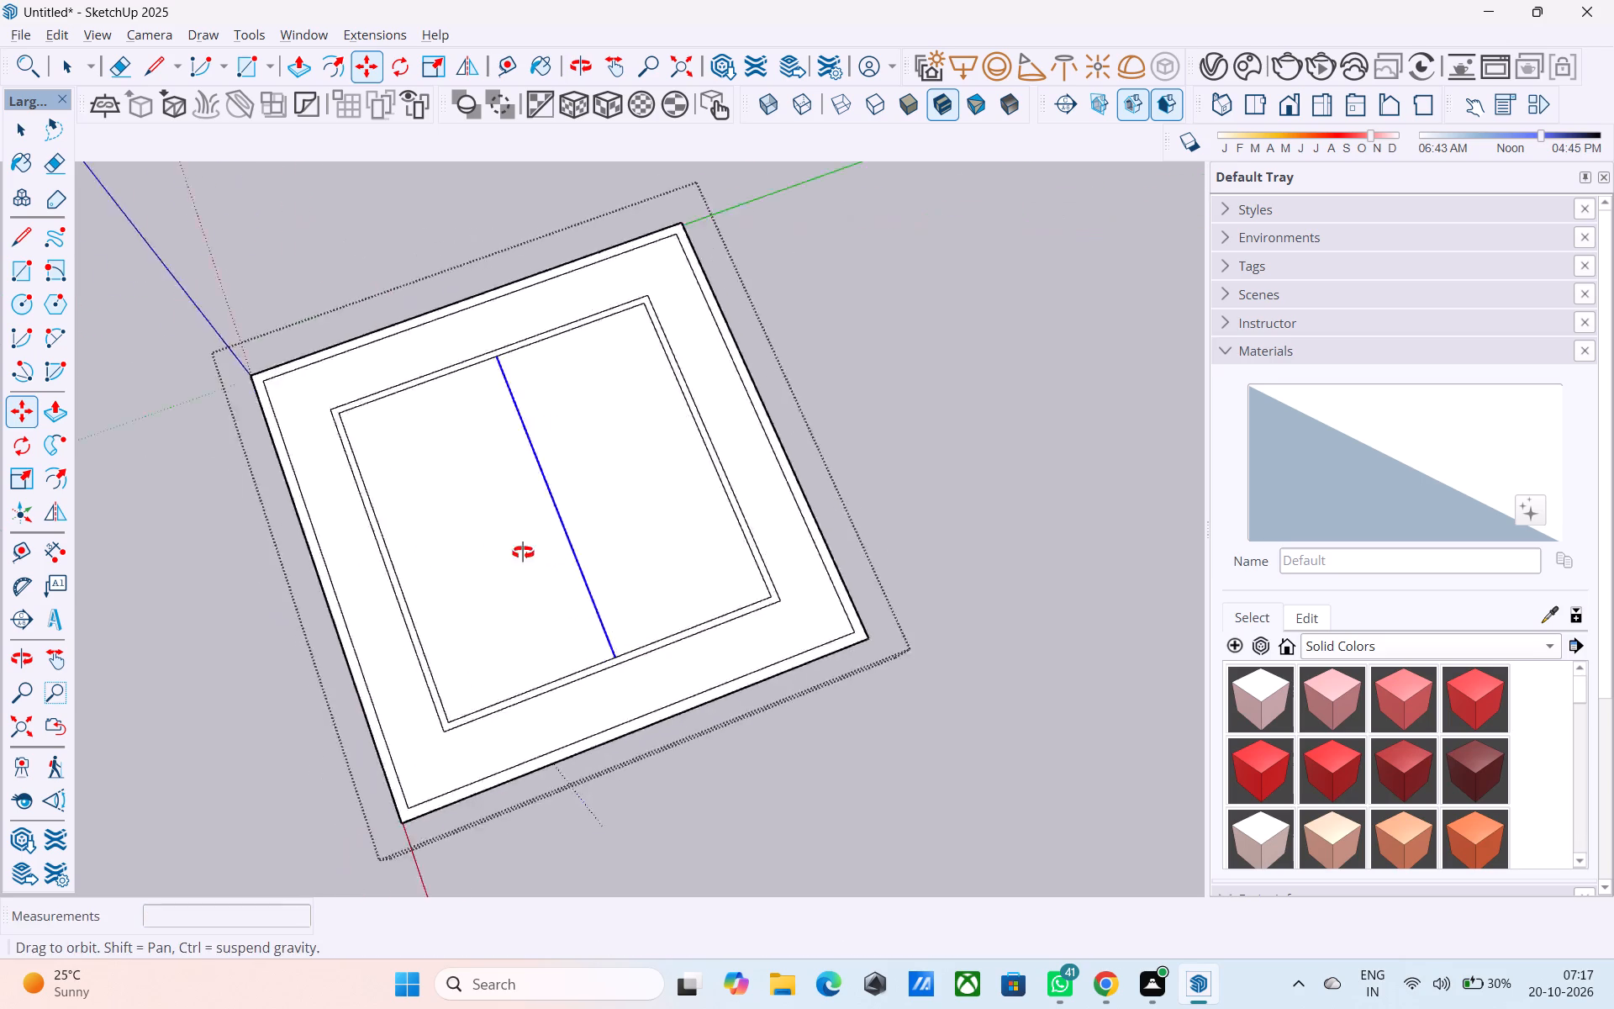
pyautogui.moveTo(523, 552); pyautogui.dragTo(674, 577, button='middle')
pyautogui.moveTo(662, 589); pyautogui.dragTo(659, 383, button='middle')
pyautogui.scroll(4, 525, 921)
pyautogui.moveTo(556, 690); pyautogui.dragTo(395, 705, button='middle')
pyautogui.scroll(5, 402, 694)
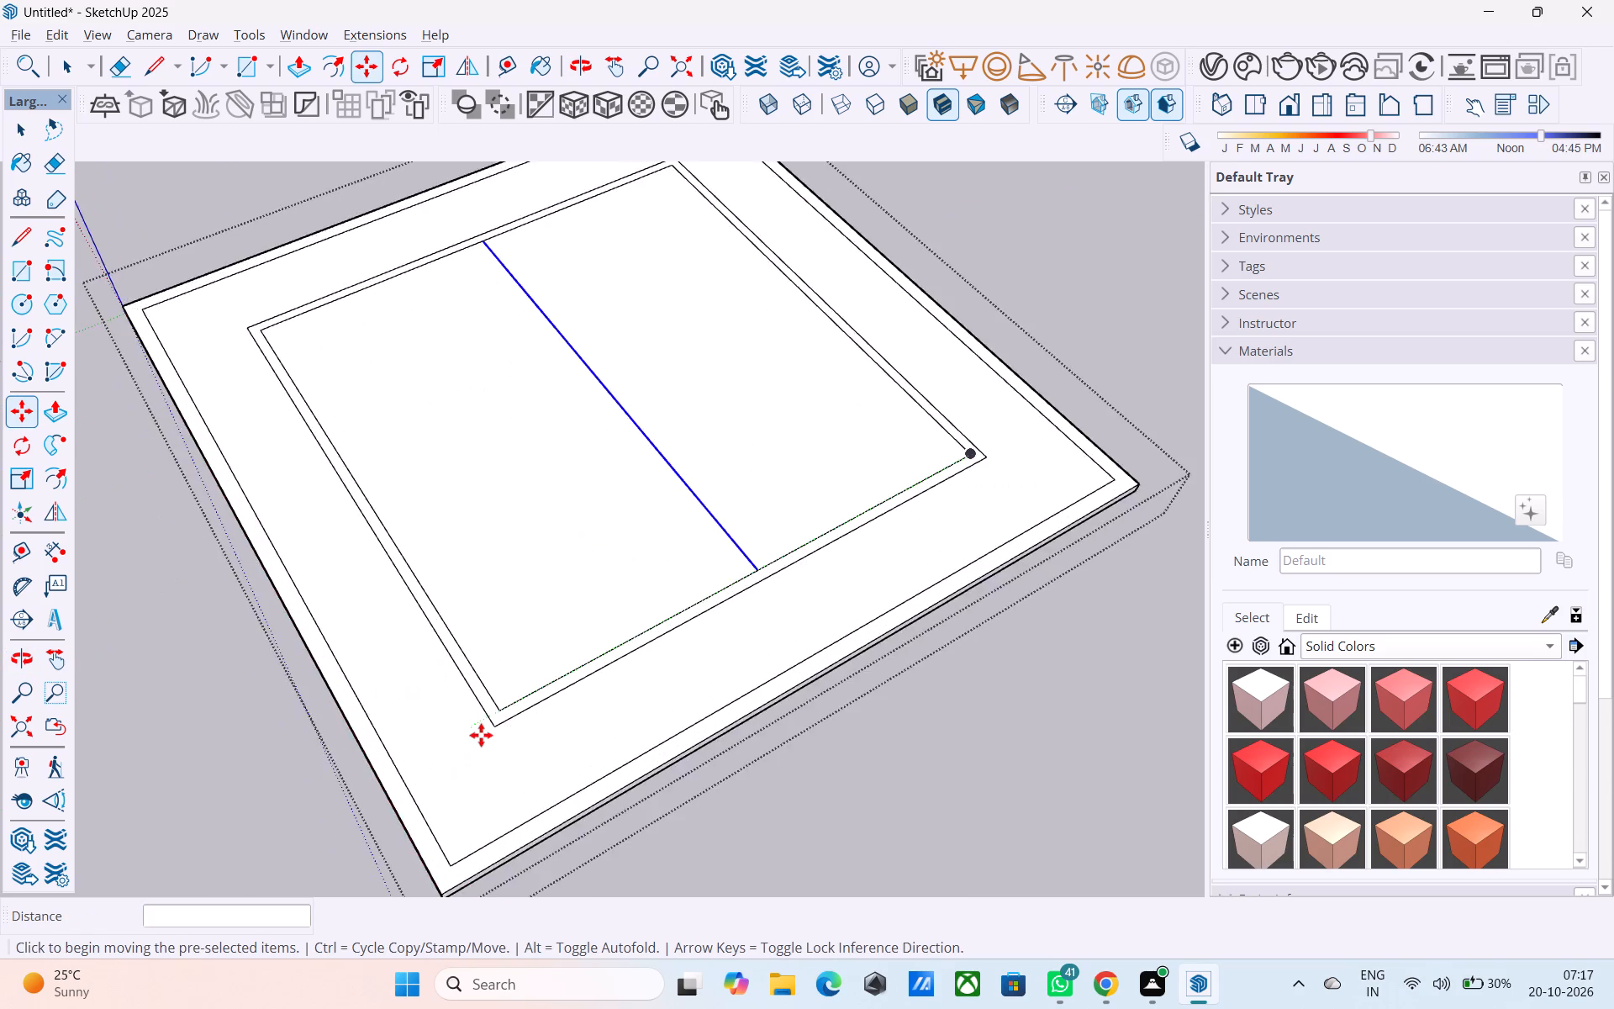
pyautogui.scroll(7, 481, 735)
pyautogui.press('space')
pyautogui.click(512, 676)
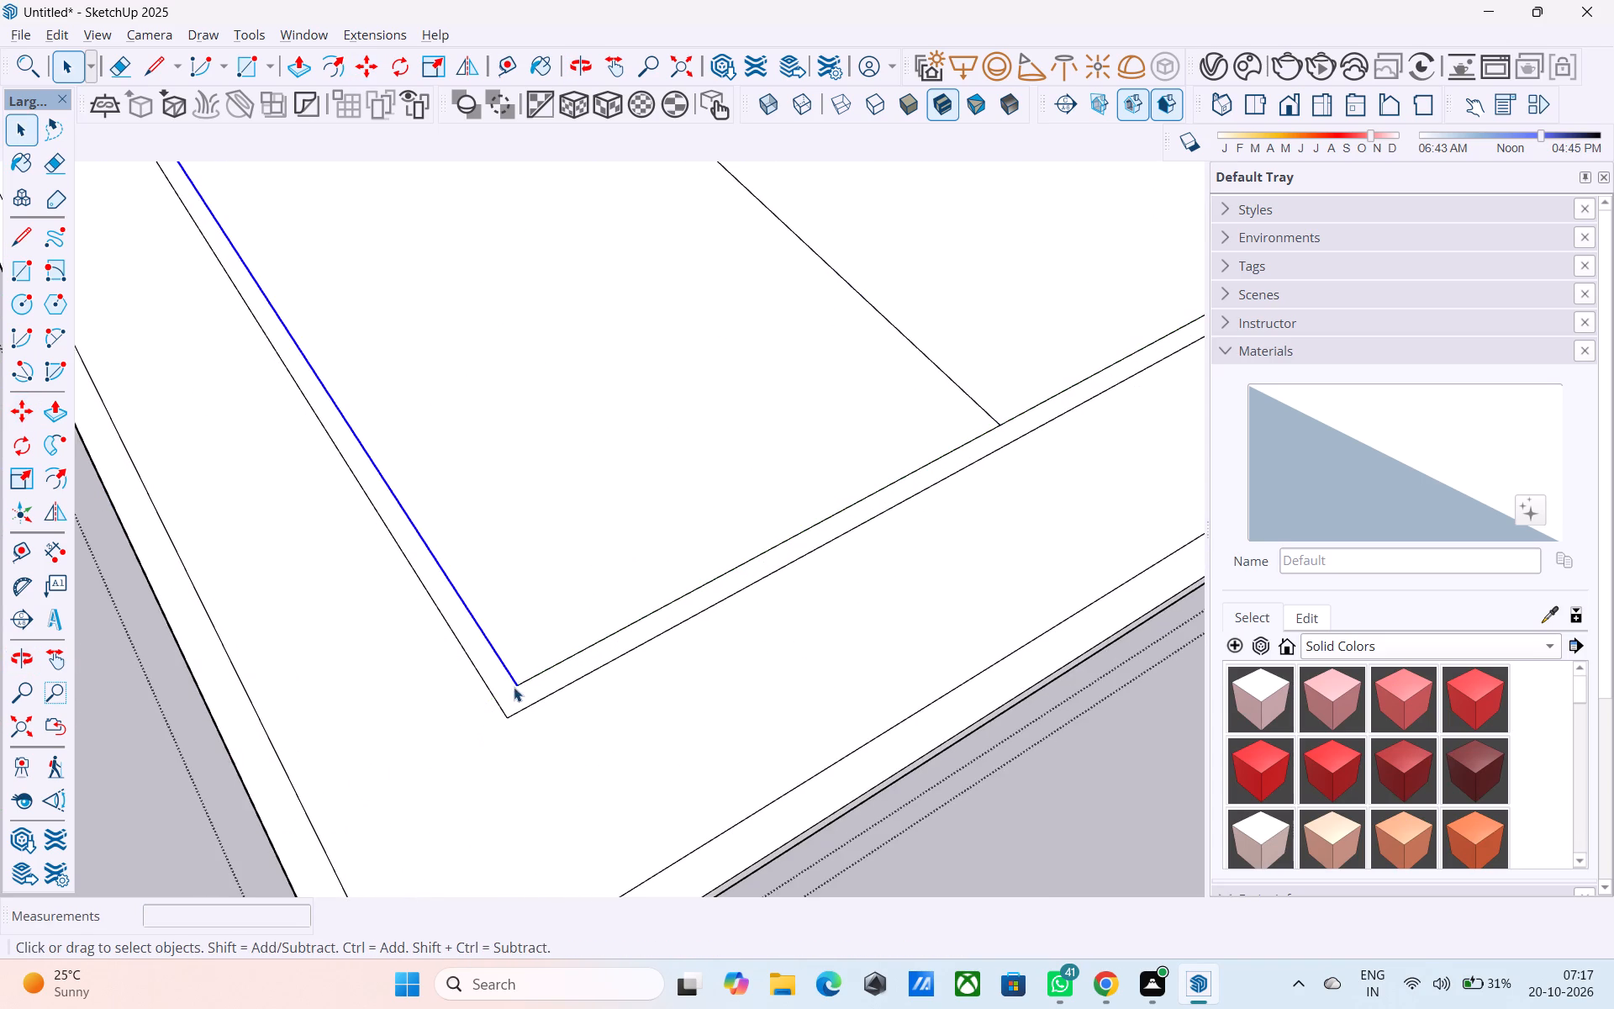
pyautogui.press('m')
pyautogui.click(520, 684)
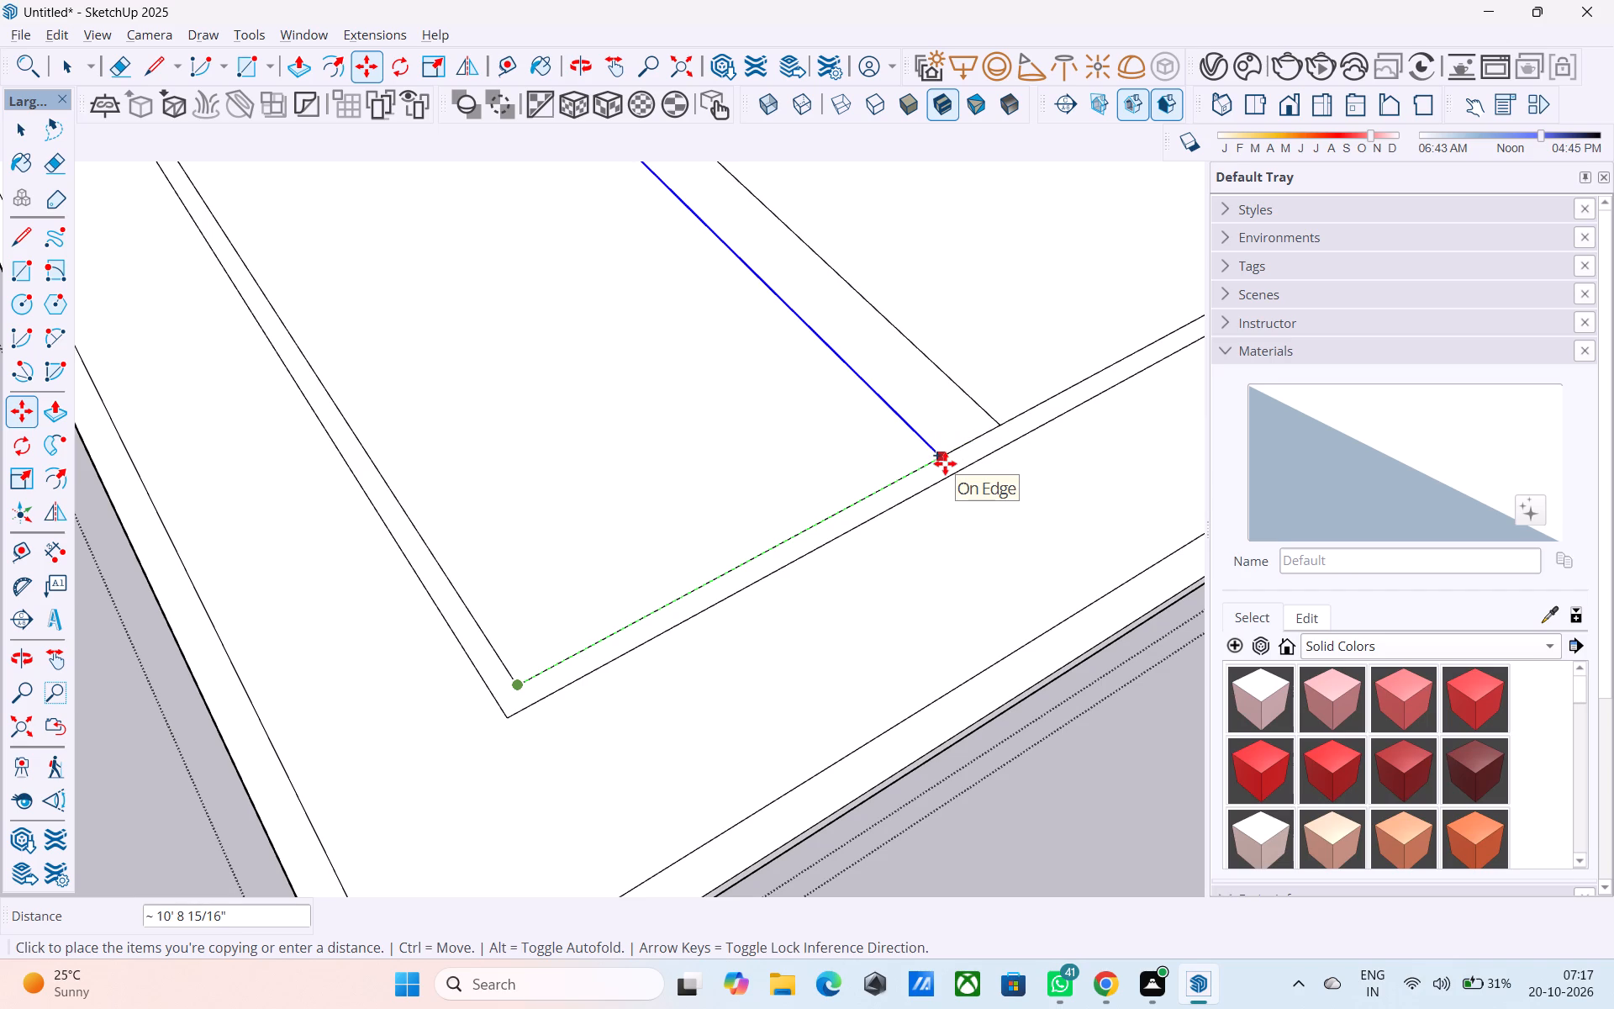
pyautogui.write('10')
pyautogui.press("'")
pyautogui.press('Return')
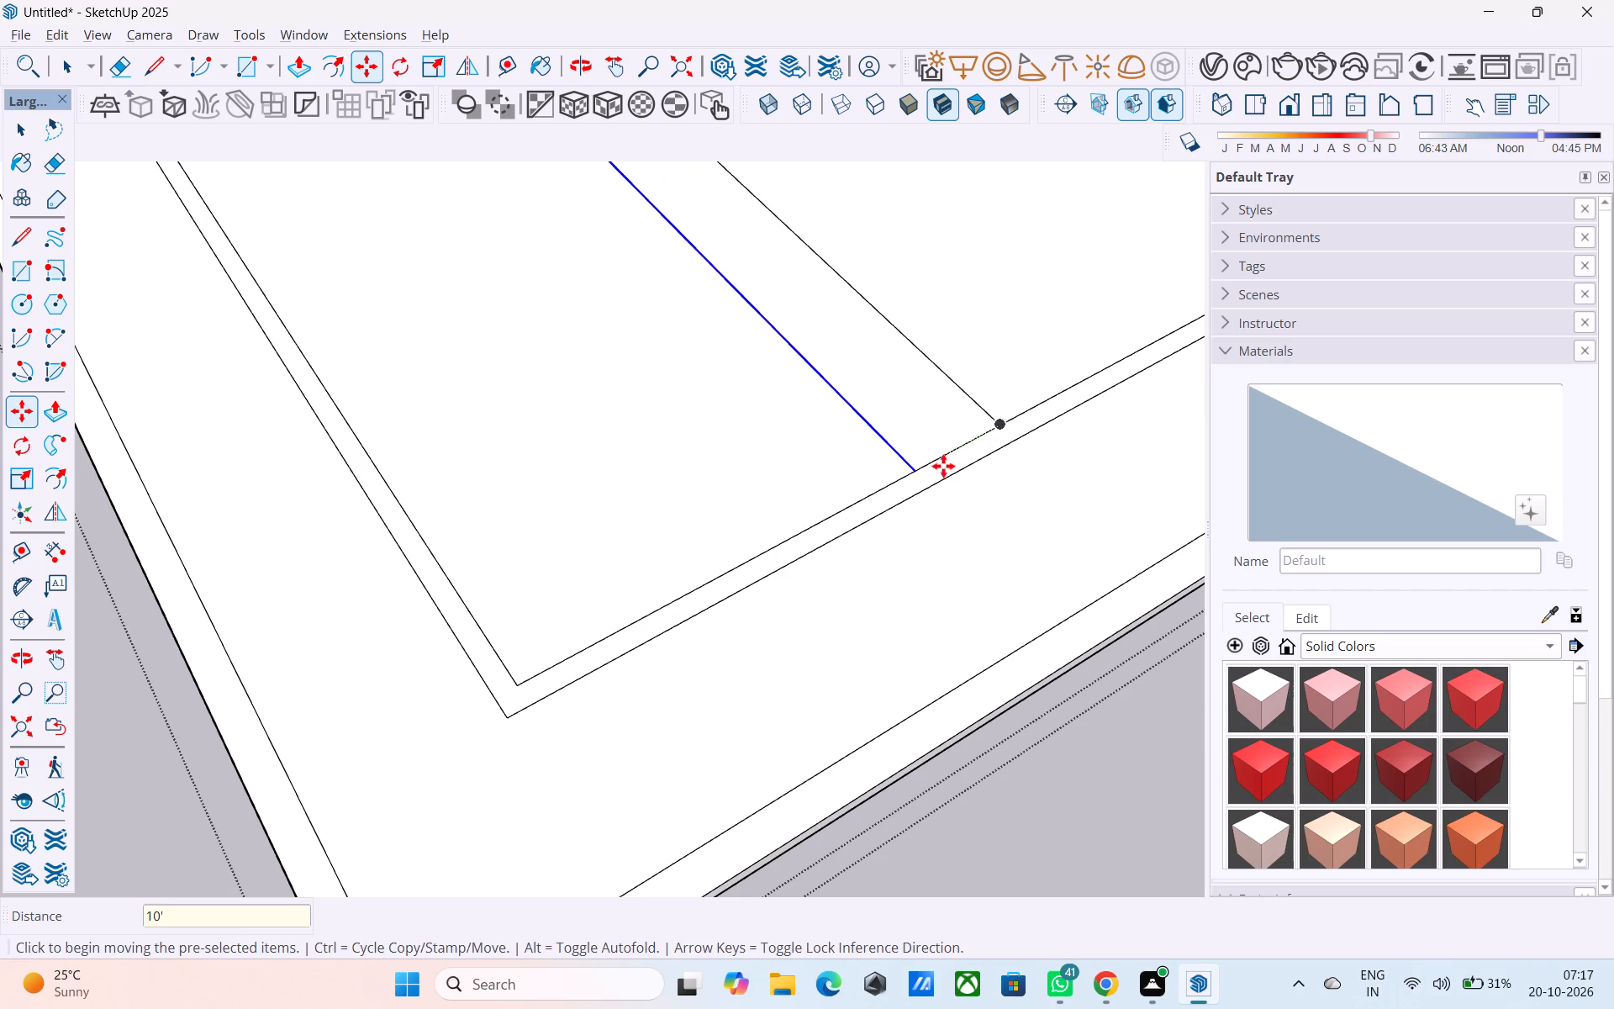
# Examine the two dividing lines and the rooms they form inside the wall outline from several angles.
pyautogui.scroll(-5, 919, 462)
pyautogui.scroll(1, 801, 531)
pyautogui.scroll(-7, 779, 563)
pyautogui.moveTo(737, 709); pyautogui.dragTo(1063, 653, button='middle')
pyautogui.scroll(-5, 1053, 617)
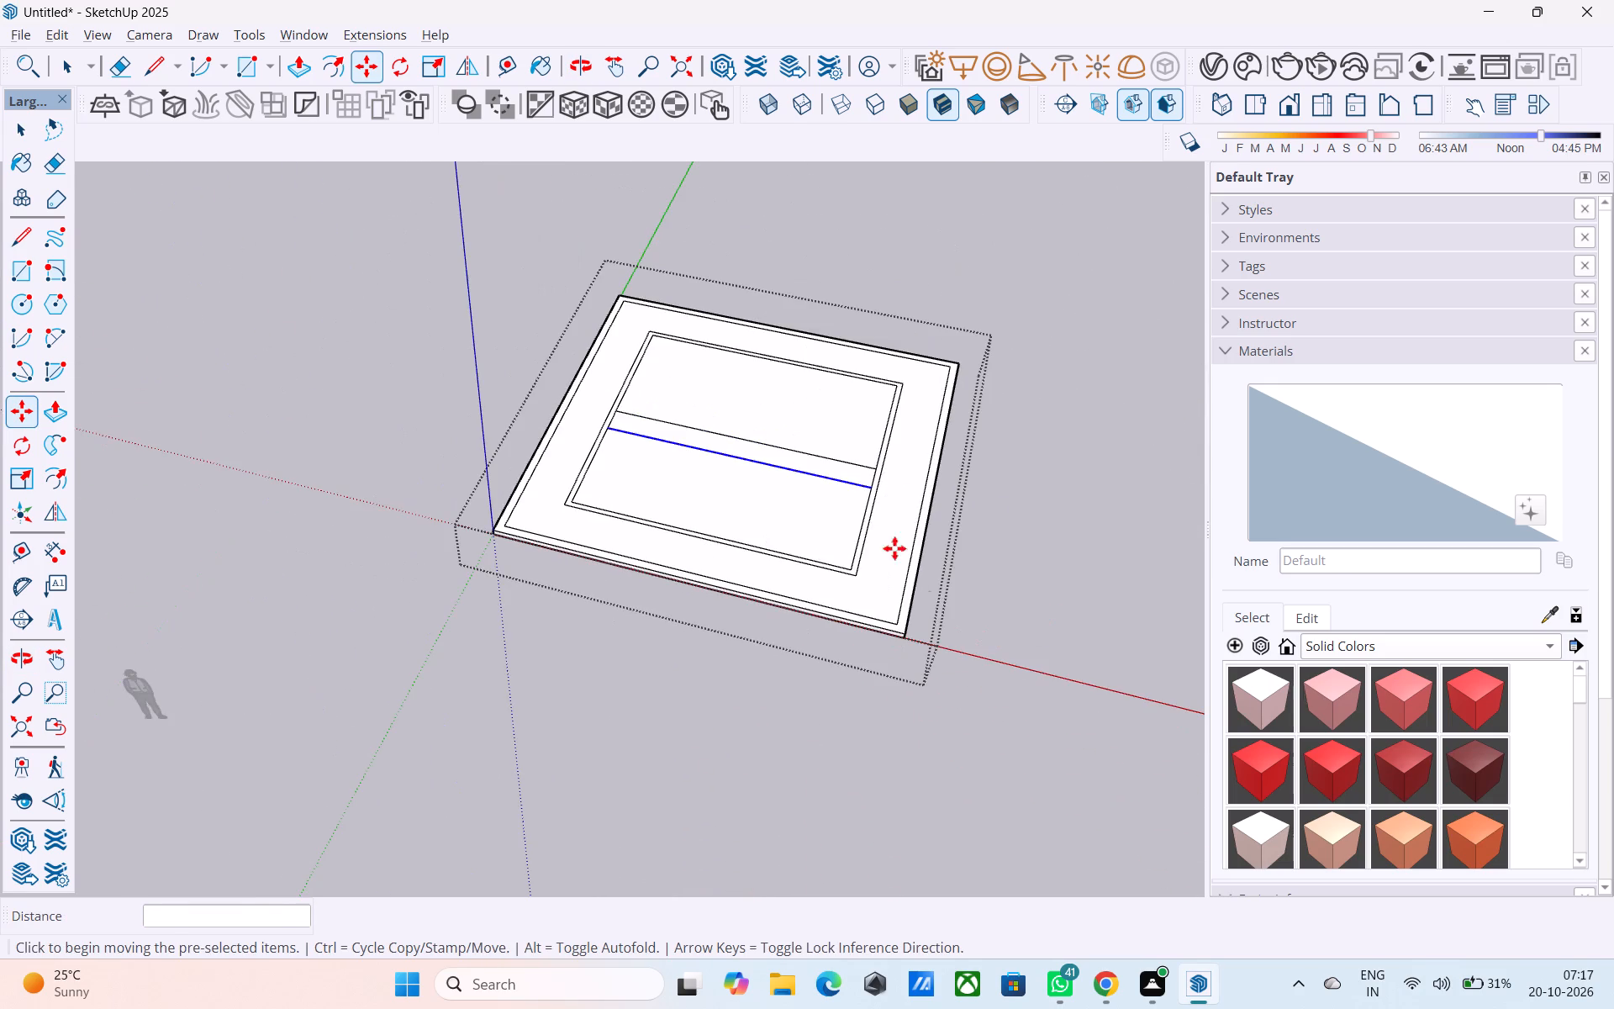
pyautogui.scroll(6, 862, 370)
pyautogui.scroll(-2, 860, 368)
pyautogui.moveTo(860, 368); pyautogui.dragTo(841, 540, button='middle')
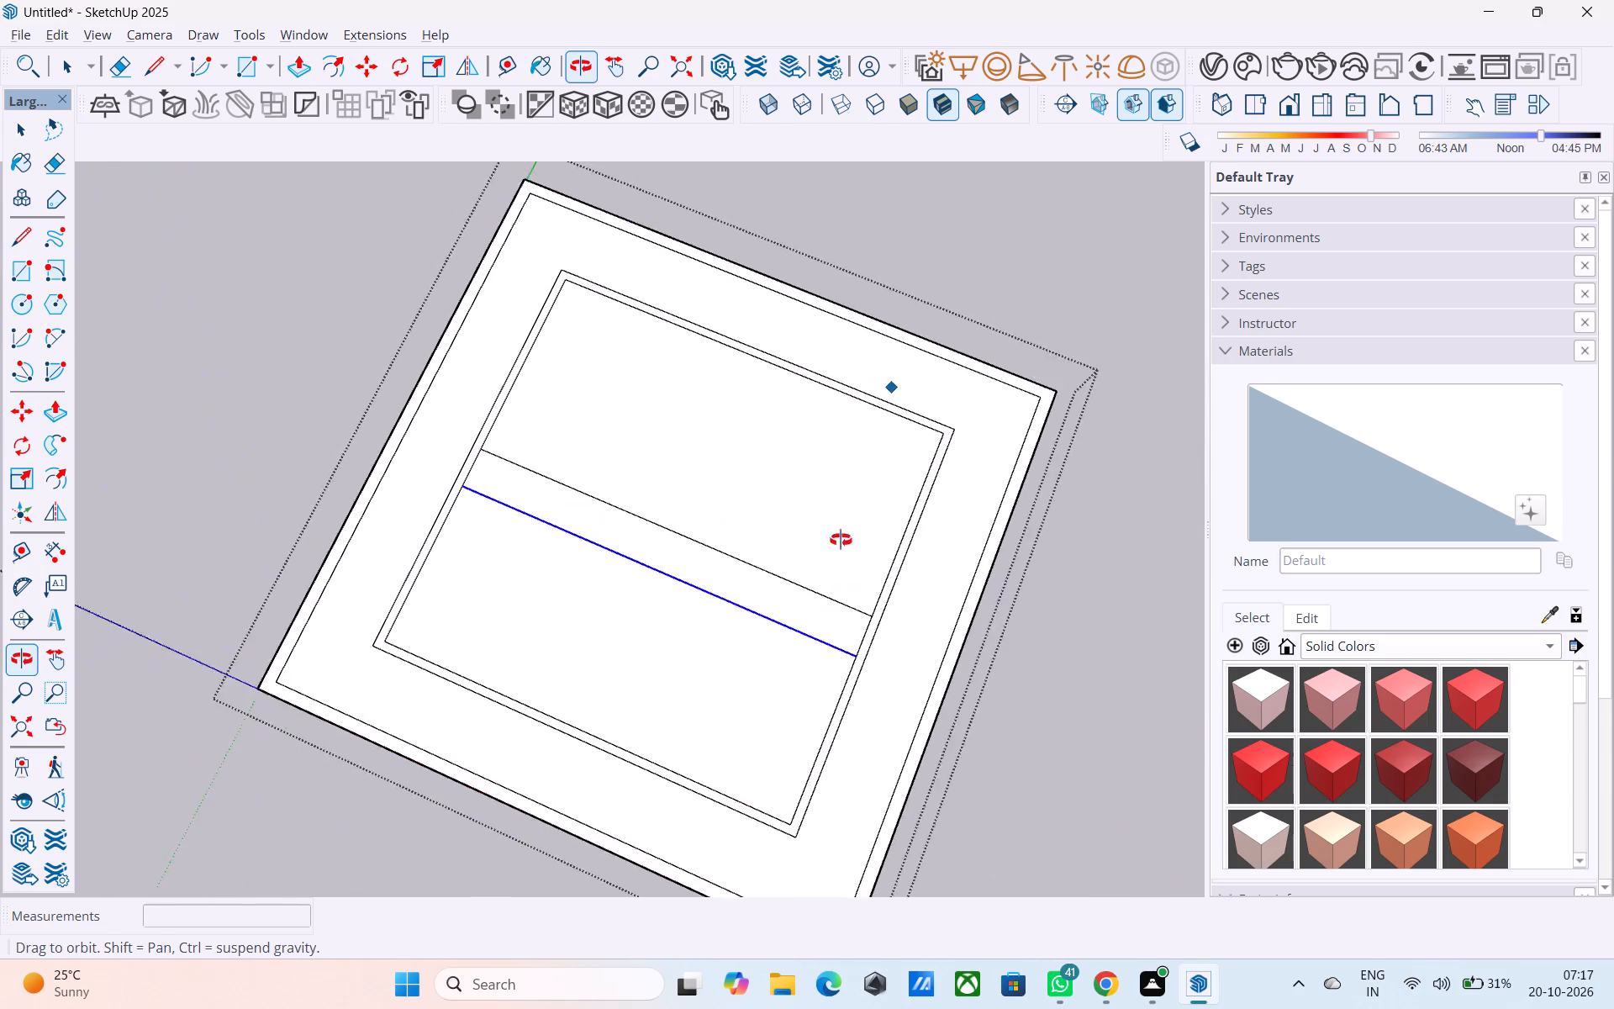
pyautogui.moveTo(841, 540); pyautogui.dragTo(914, 423, button='middle')
pyautogui.scroll(-5, 612, 488)
pyautogui.moveTo(607, 489); pyautogui.dragTo(426, 434, button='middle')
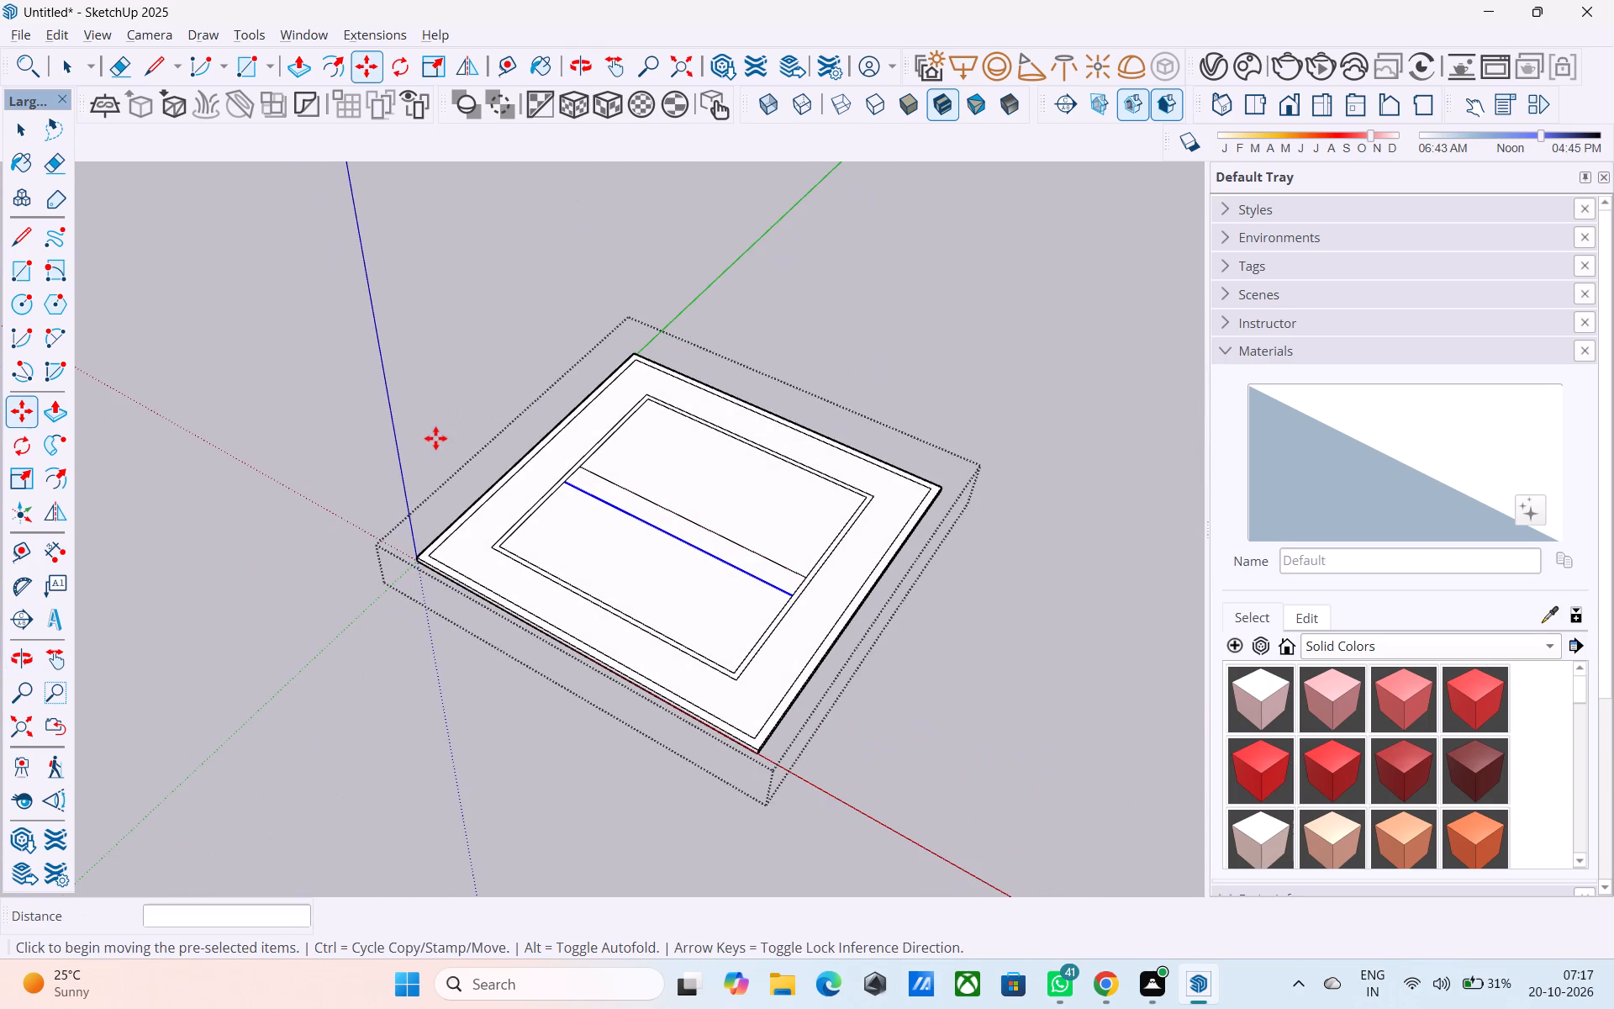
pyautogui.moveTo(736, 541); pyautogui.dragTo(465, 547, button='middle')
pyautogui.scroll(-5, 684, 446)
pyautogui.scroll(5, 657, 523)
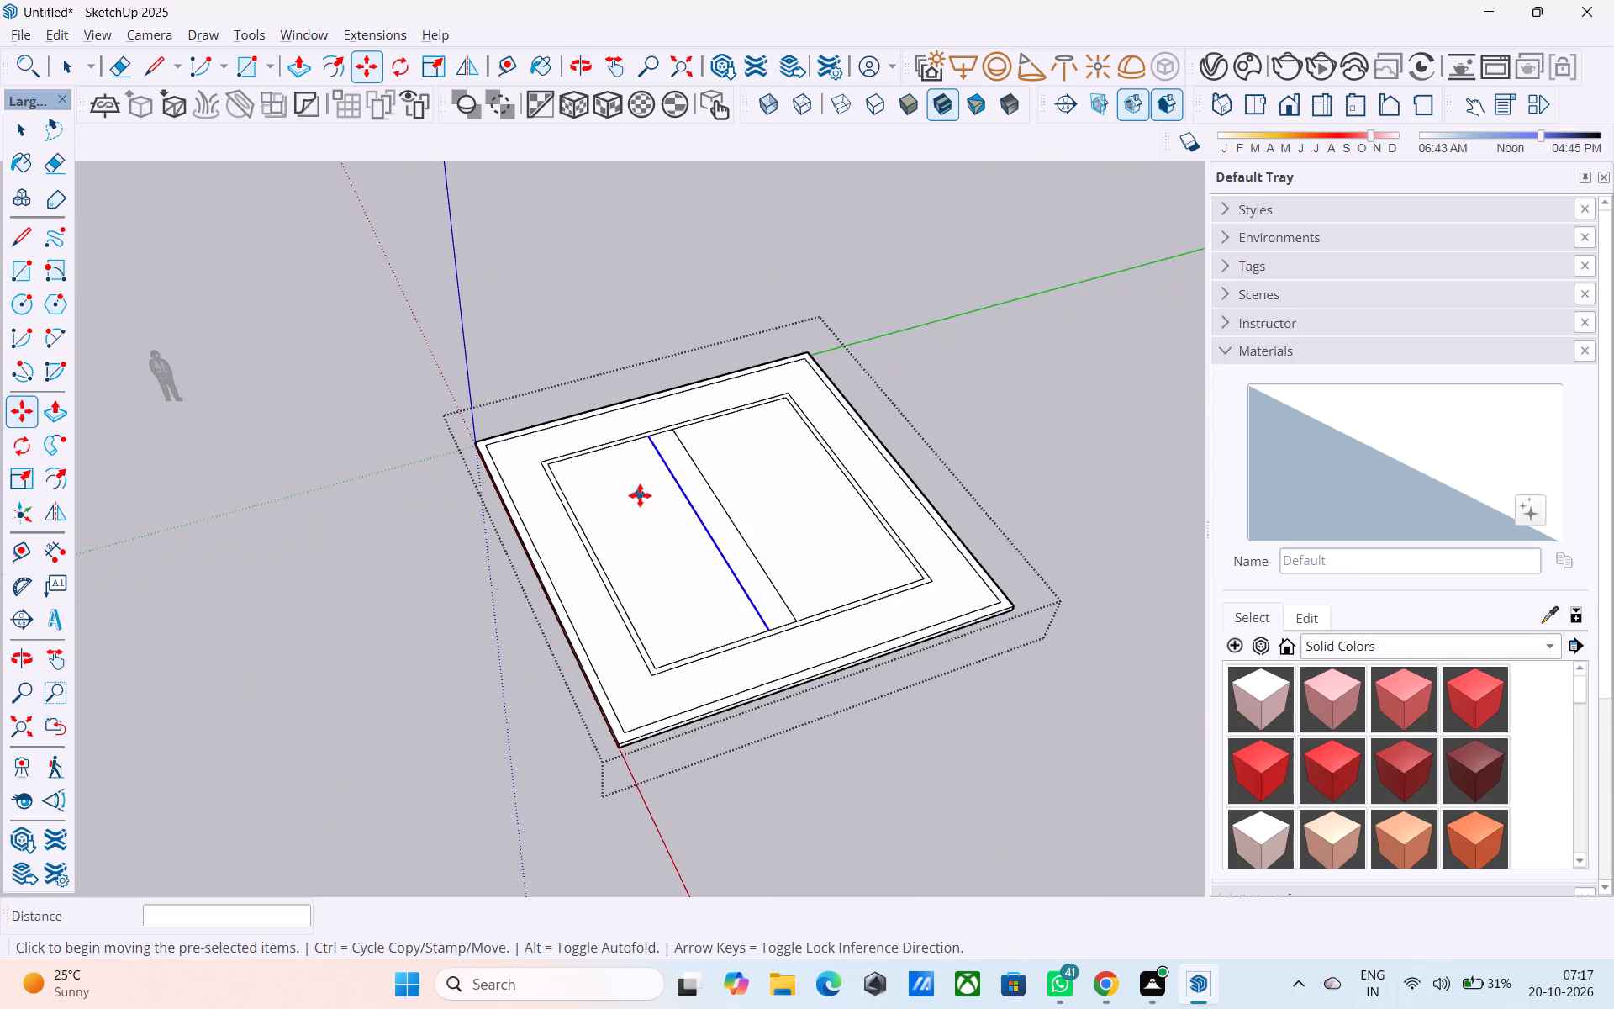
pyautogui.moveTo(630, 499); pyautogui.dragTo(711, 459, button='middle')
pyautogui.scroll(5, 769, 560)
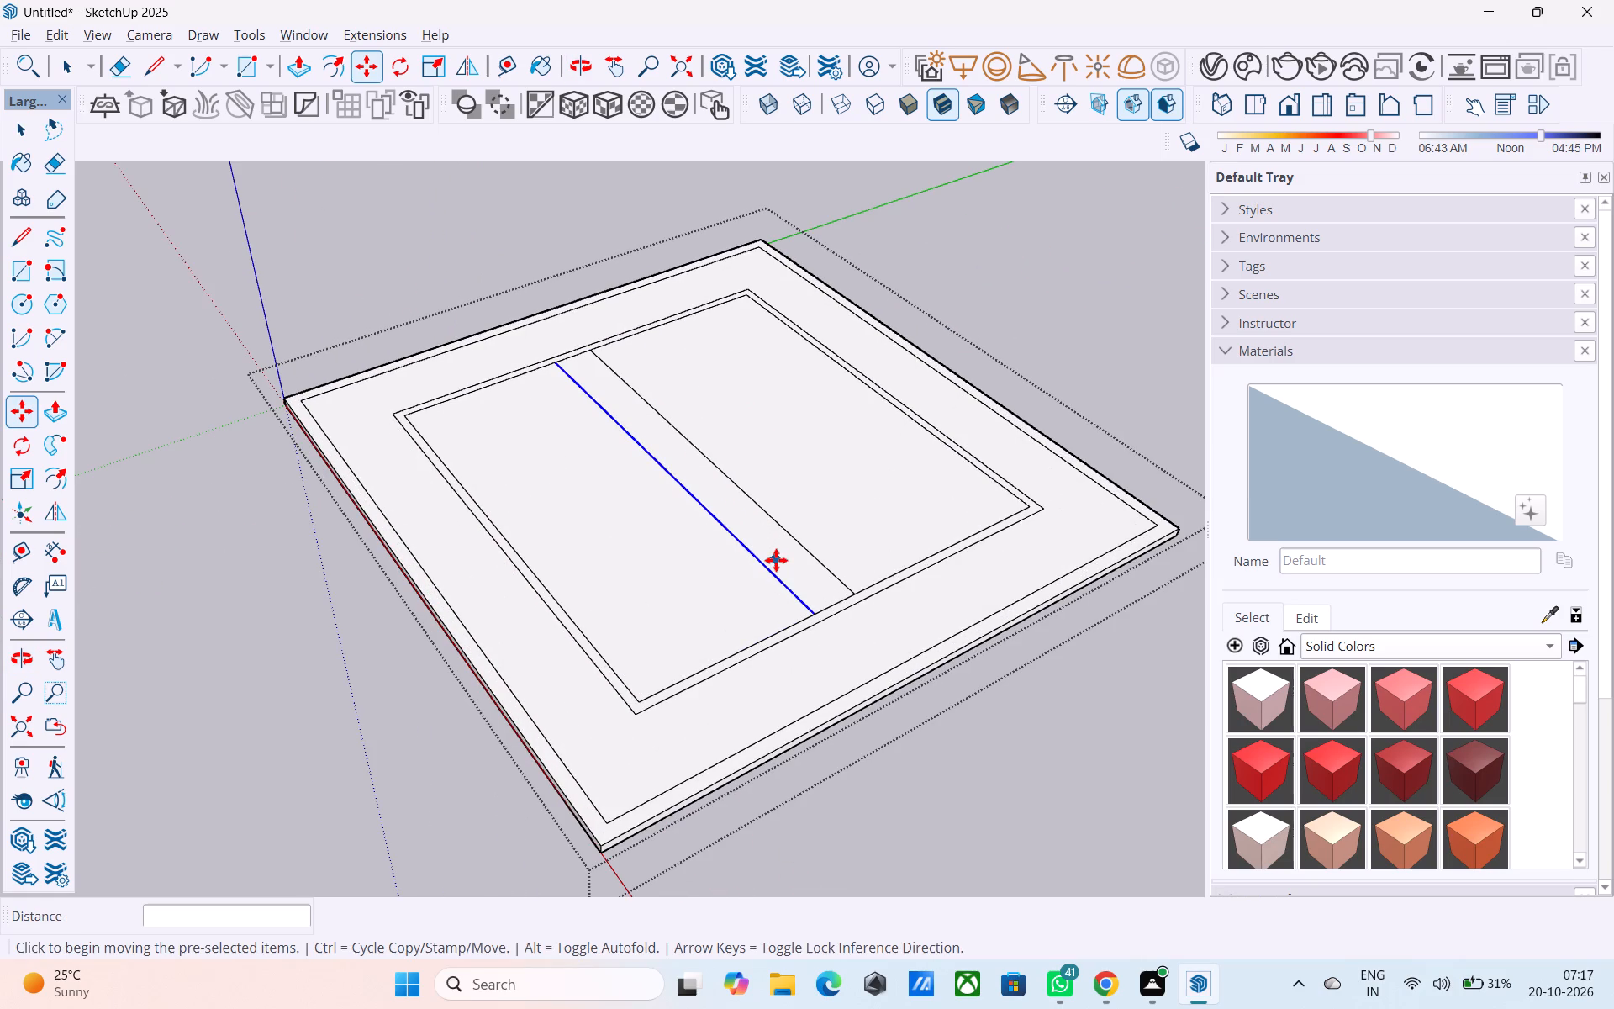
pyautogui.scroll(-5, 776, 561)
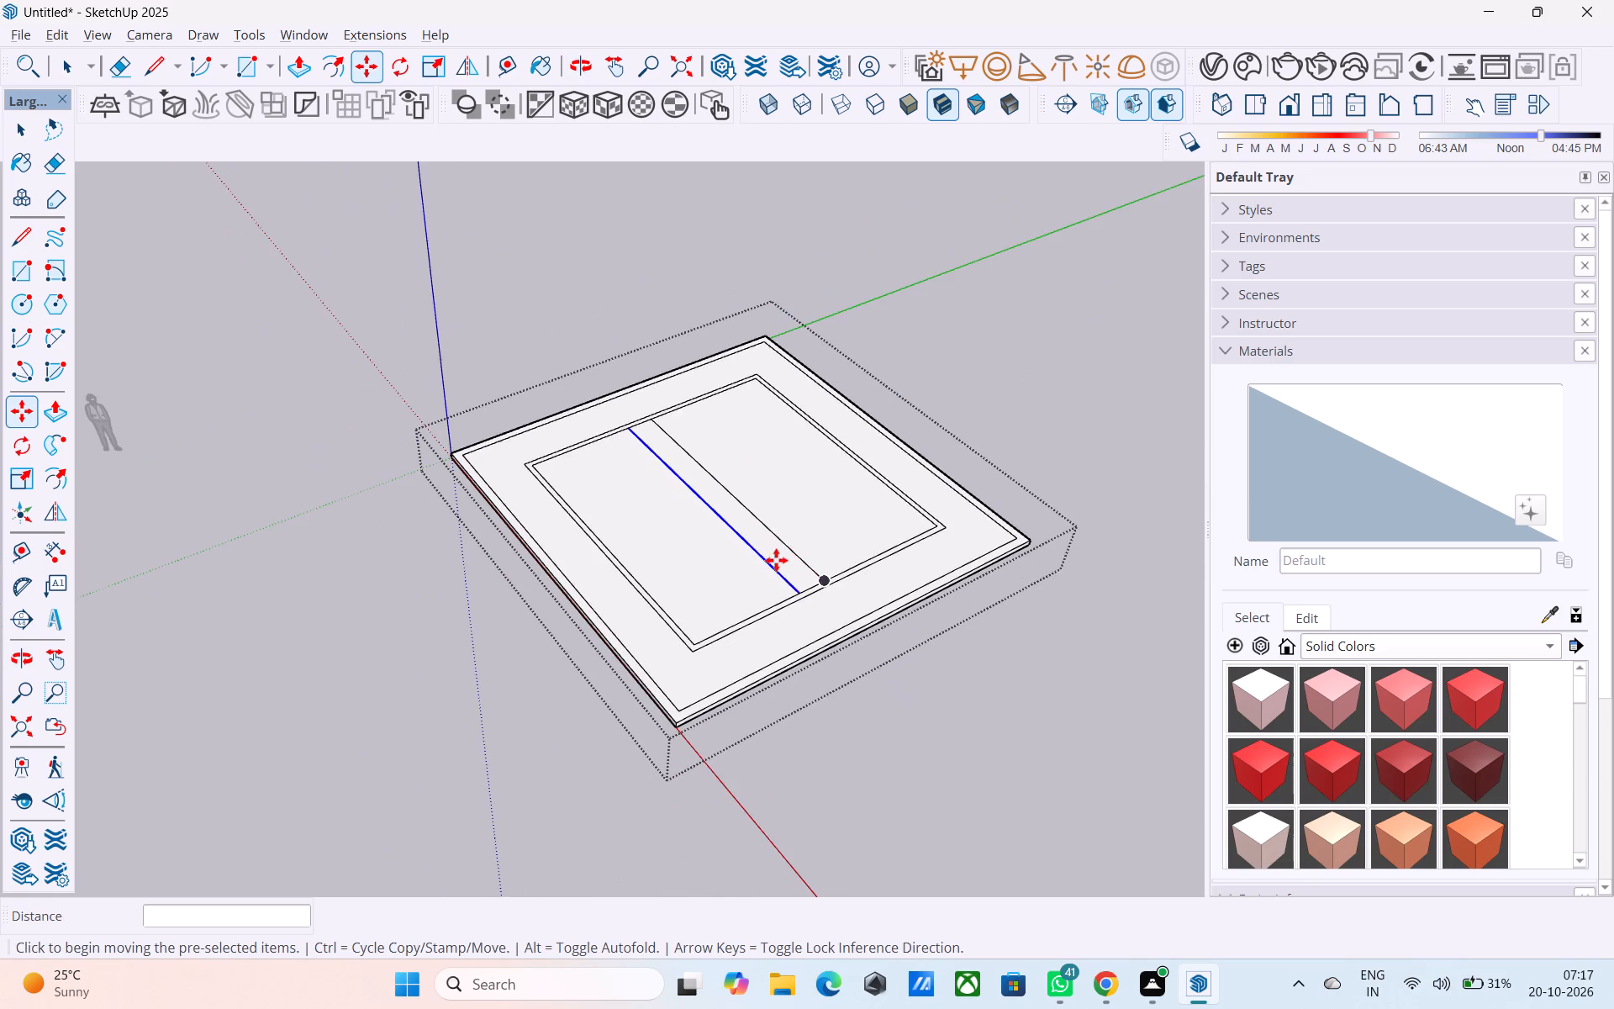
pyautogui.moveTo(782, 529); pyautogui.dragTo(772, 581, button='middle')
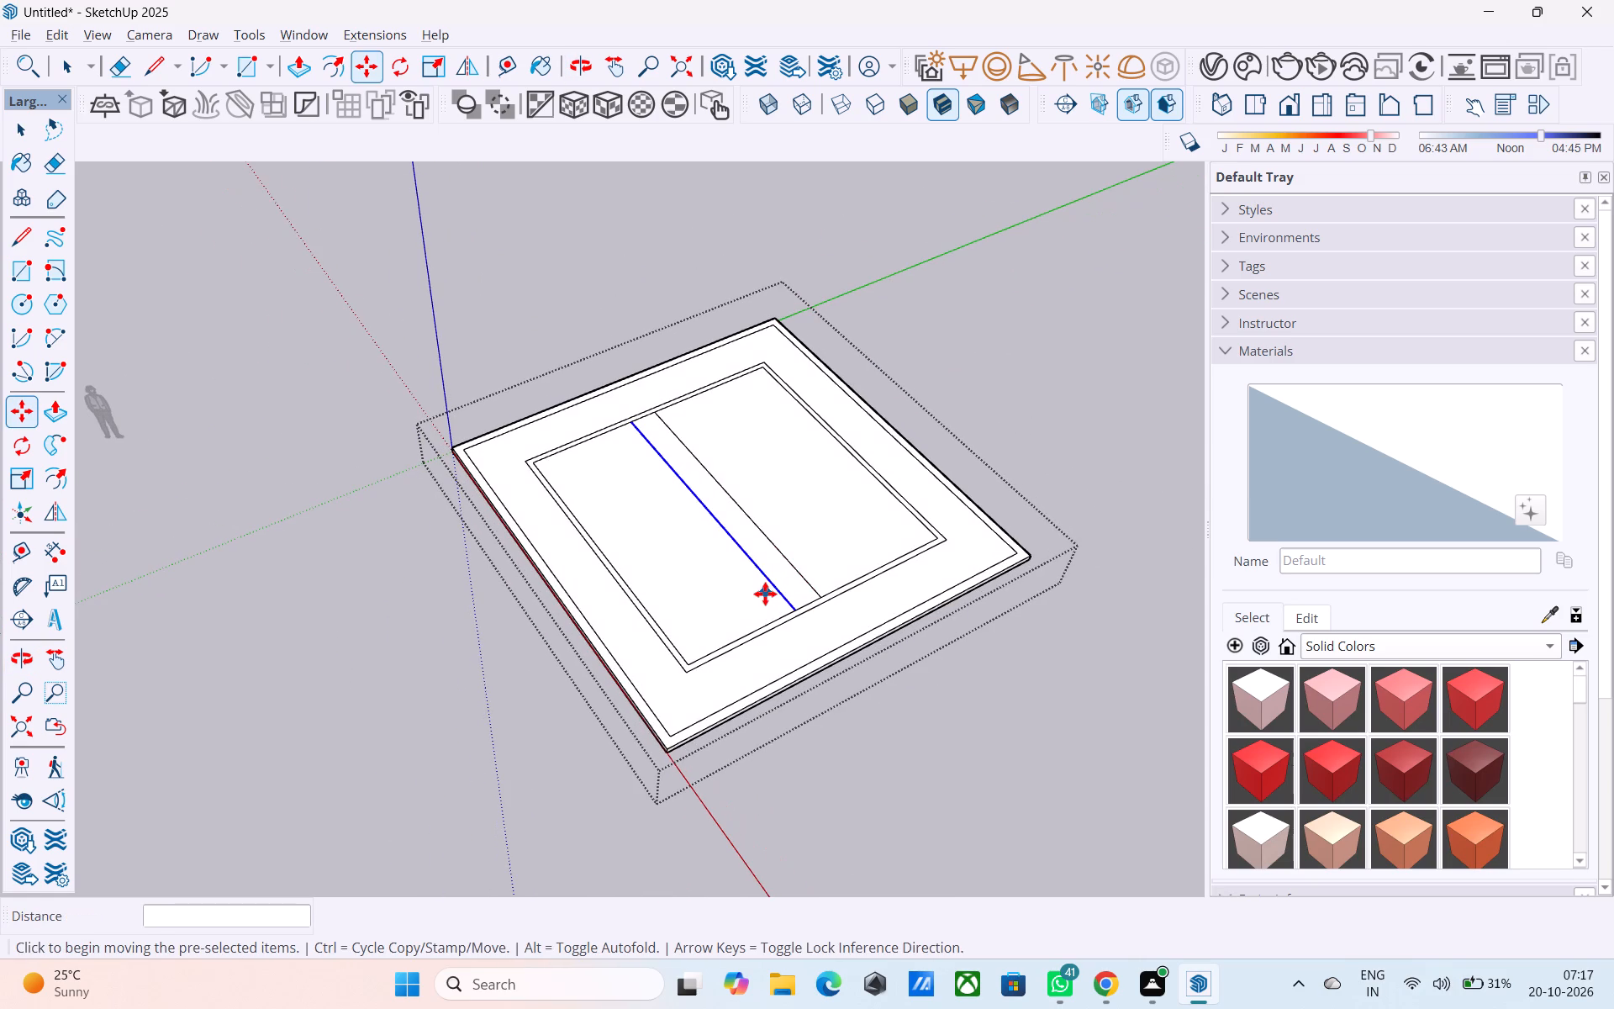
pyautogui.moveTo(765, 594); pyautogui.dragTo(765, 591, button='middle')
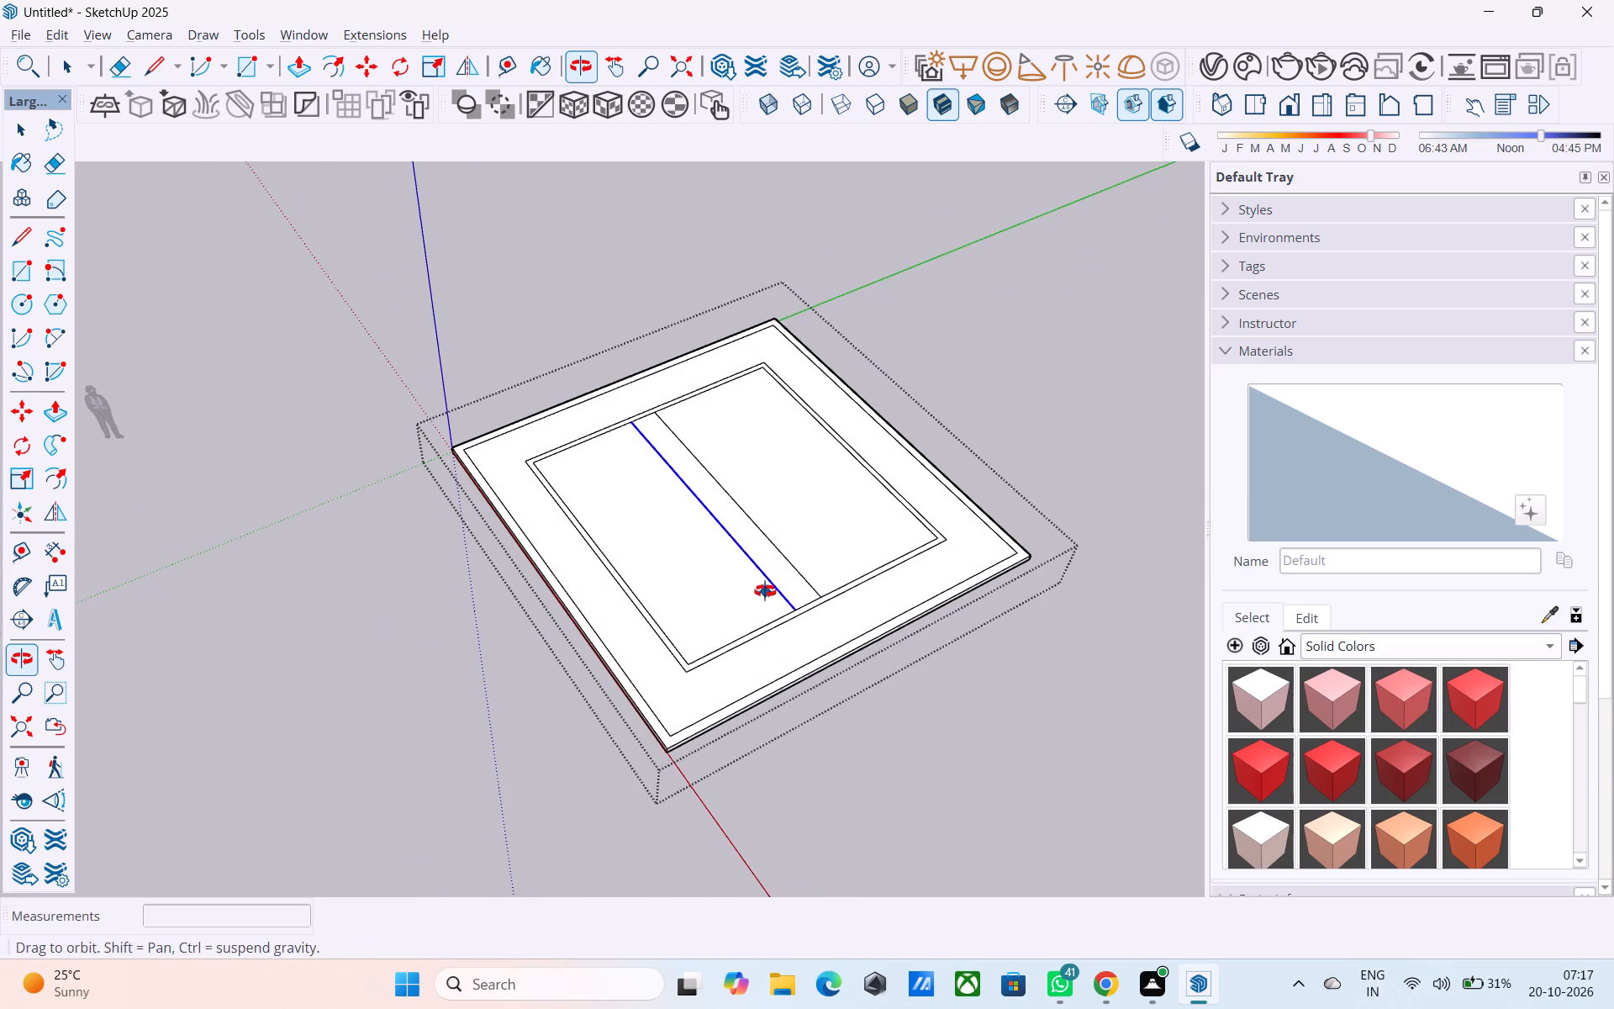
pyautogui.moveTo(765, 591); pyautogui.dragTo(778, 579, button='middle')
pyautogui.scroll(4, 803, 554)
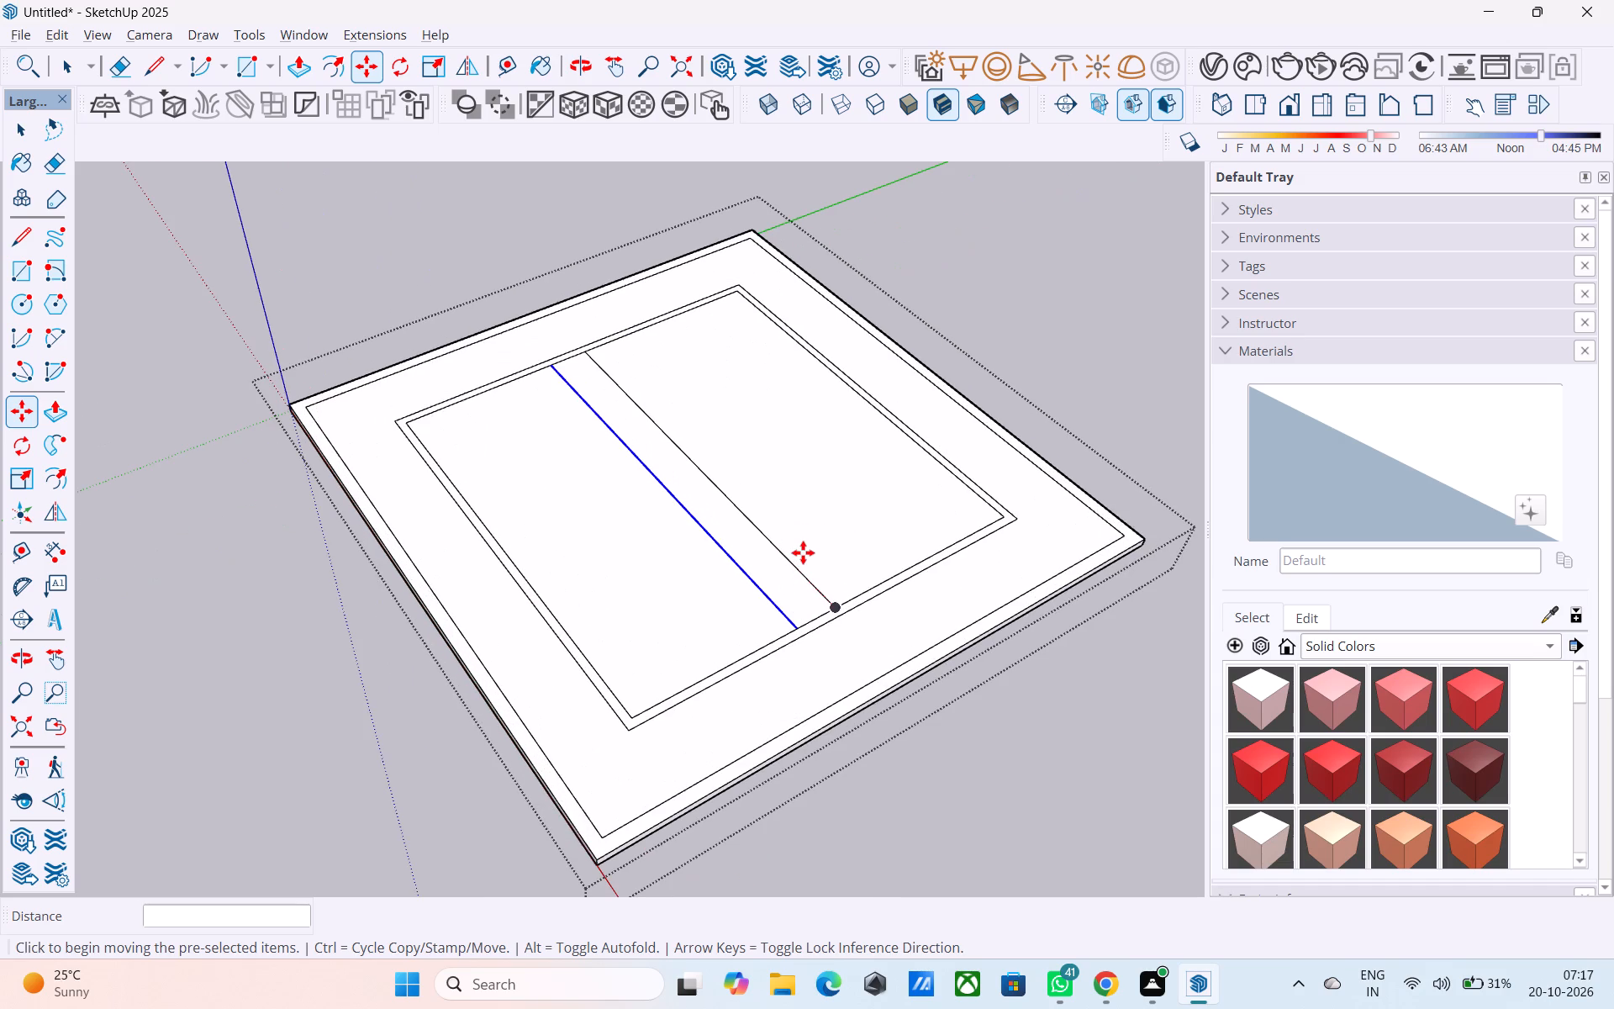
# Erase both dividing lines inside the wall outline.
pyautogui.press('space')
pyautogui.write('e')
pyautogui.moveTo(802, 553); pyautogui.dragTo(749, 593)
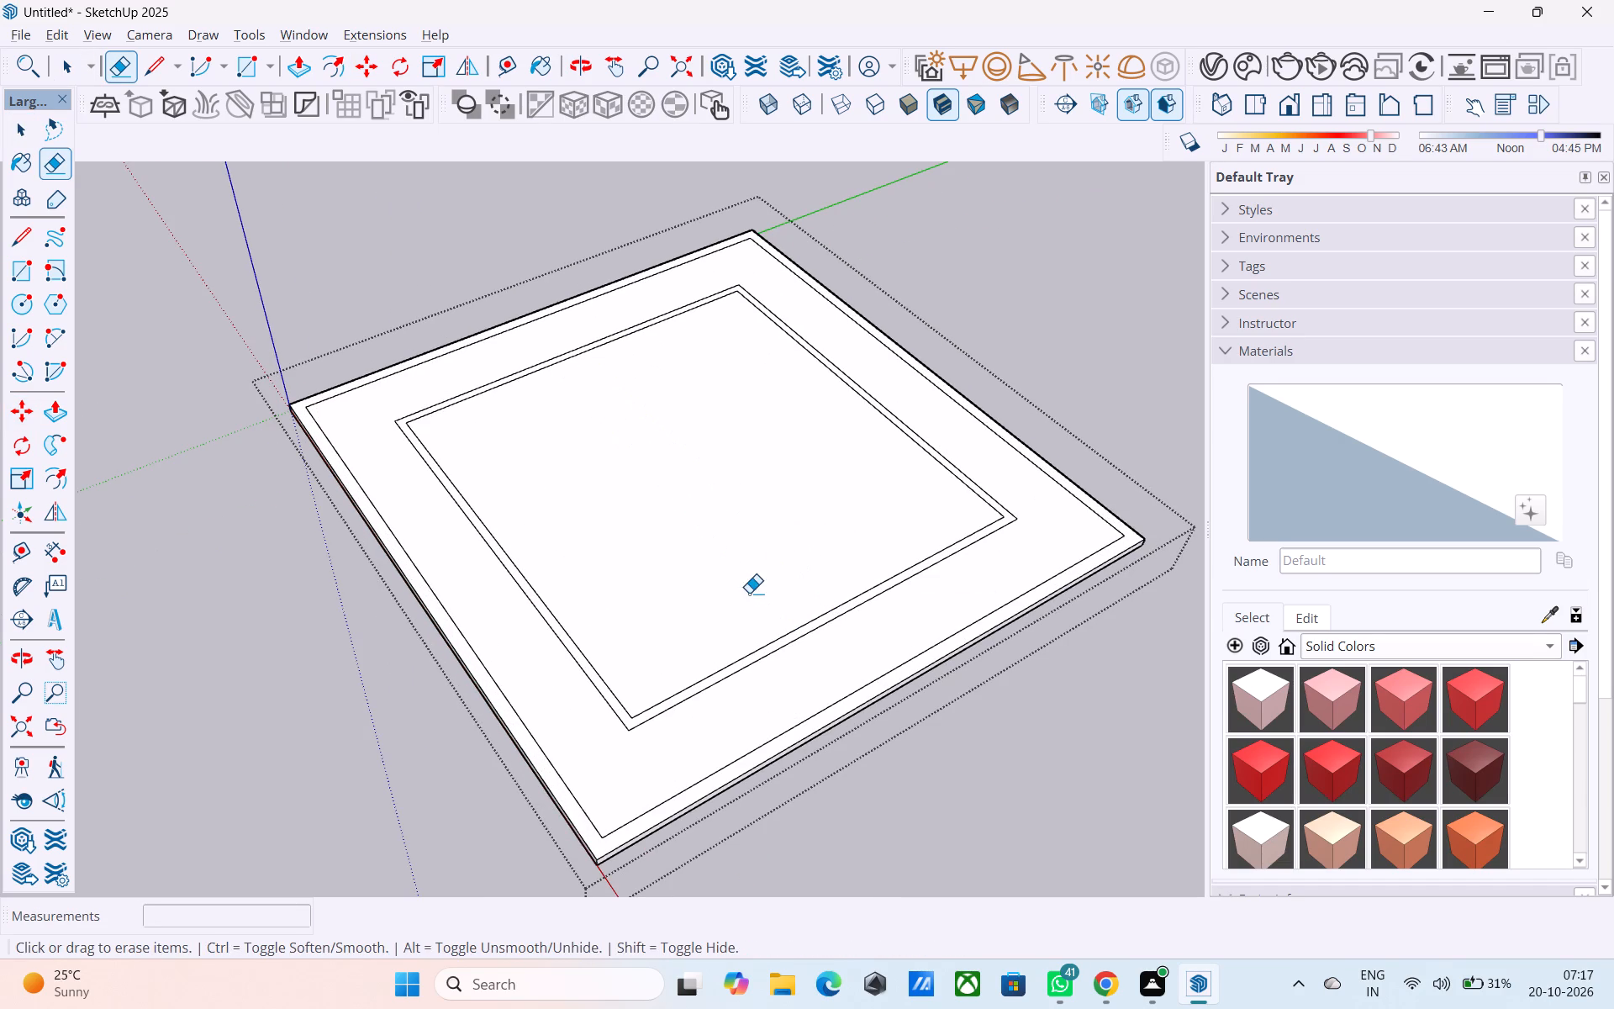
# Copy the wall outline's inner edge on the side opposite the red axis 10' inward as a dividing line.
pyautogui.press('space')
pyautogui.click(995, 510)
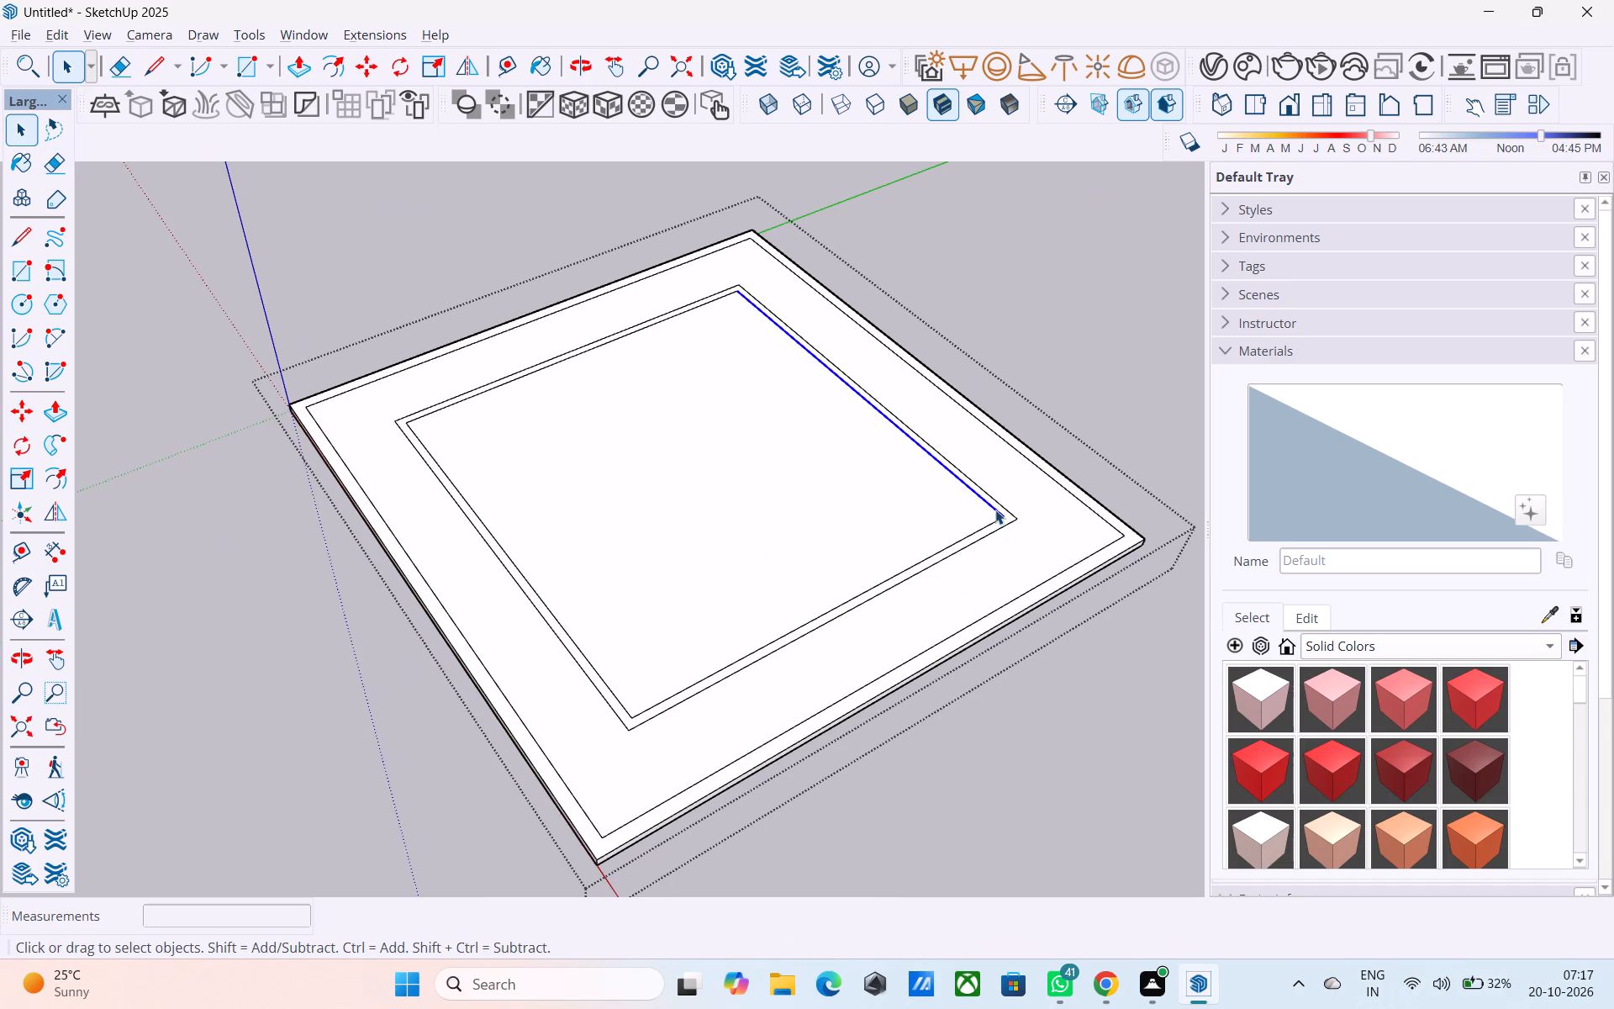
pyautogui.press('m')
pyautogui.scroll(6, 1000, 523)
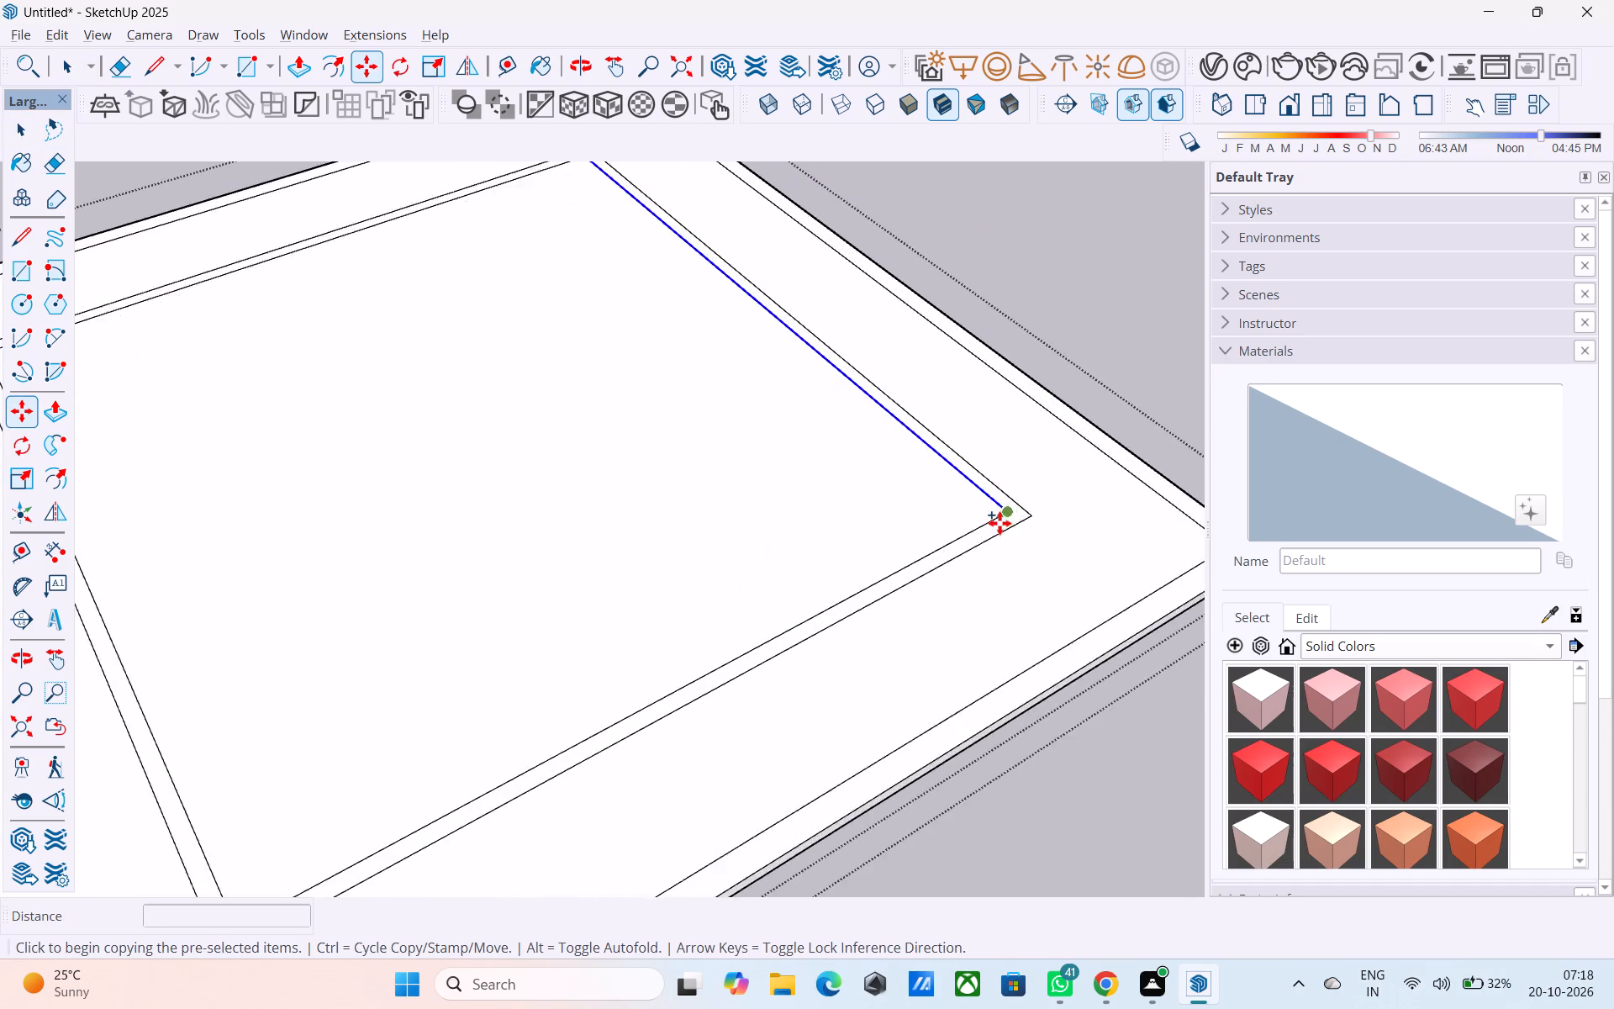
pyautogui.scroll(3, 1000, 523)
pyautogui.click(1012, 506)
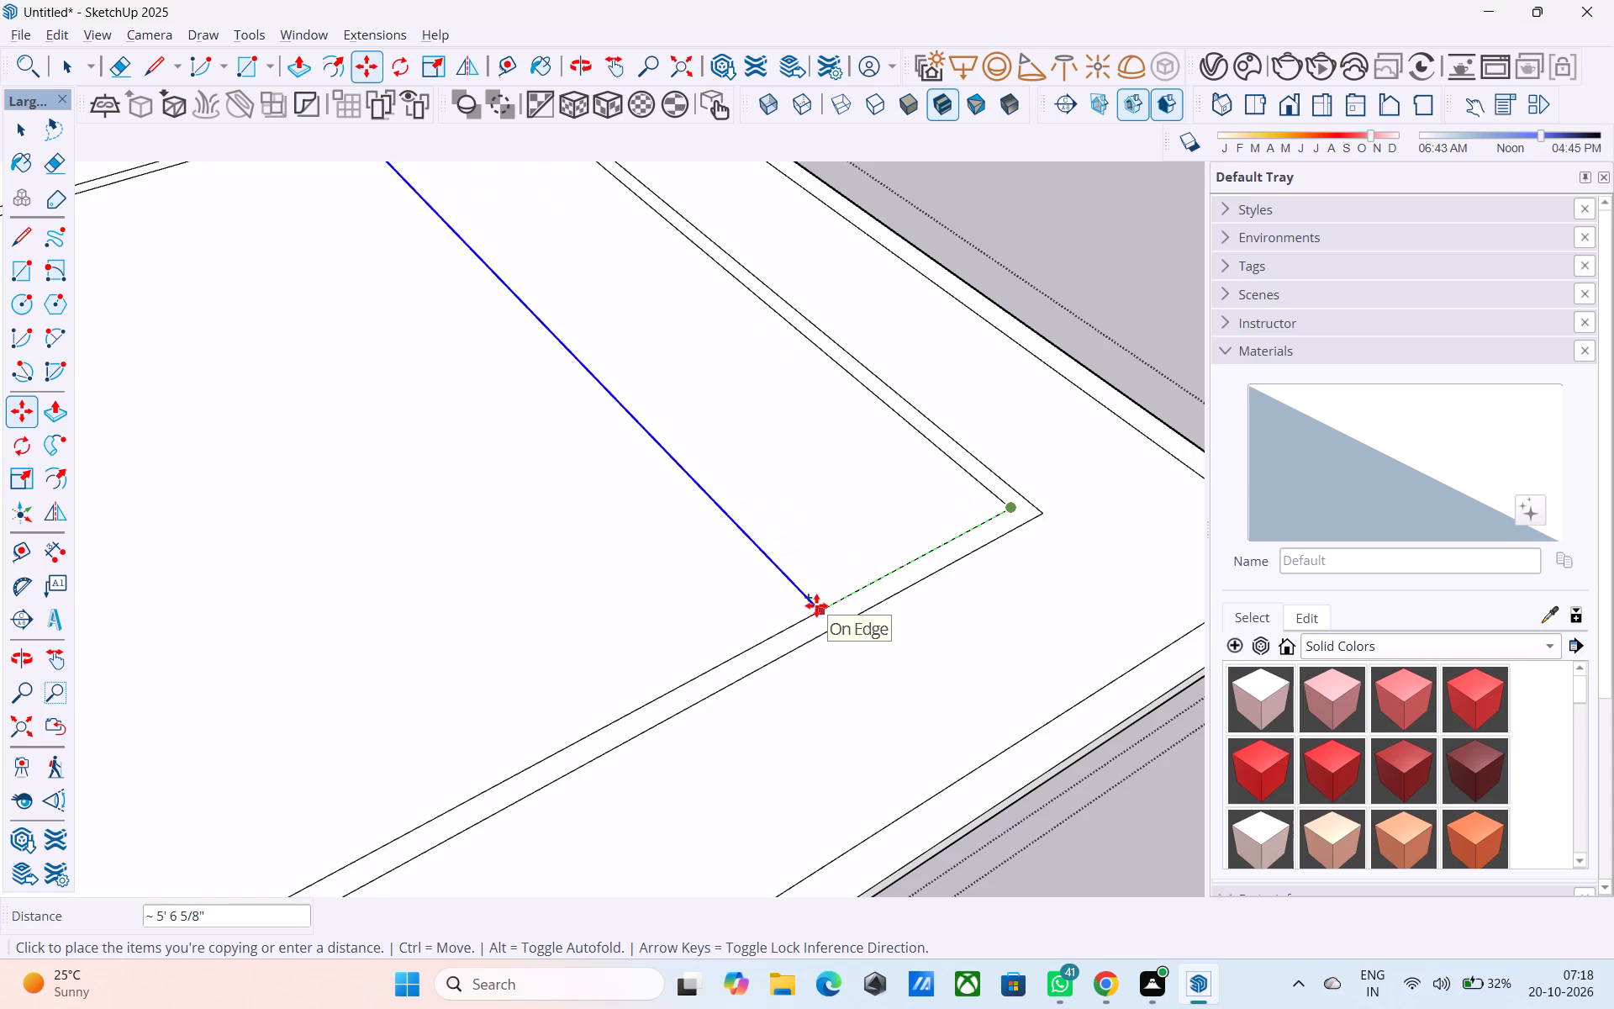
pyautogui.write('10')
pyautogui.press("'")
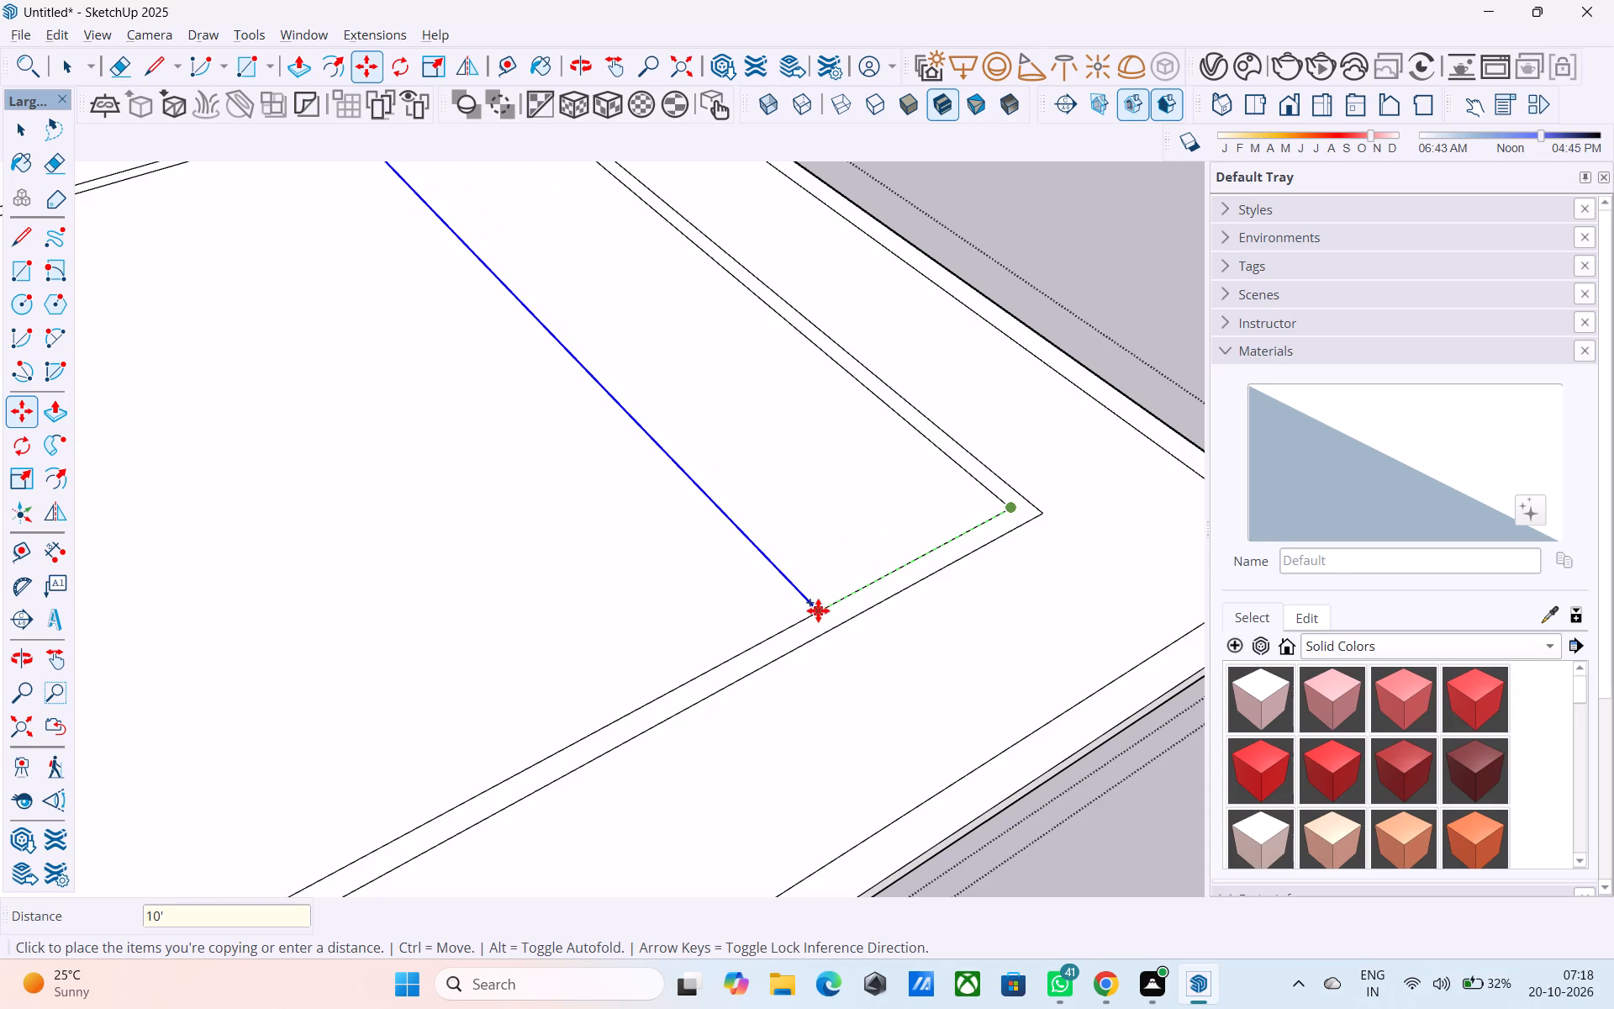
pyautogui.press('Return')
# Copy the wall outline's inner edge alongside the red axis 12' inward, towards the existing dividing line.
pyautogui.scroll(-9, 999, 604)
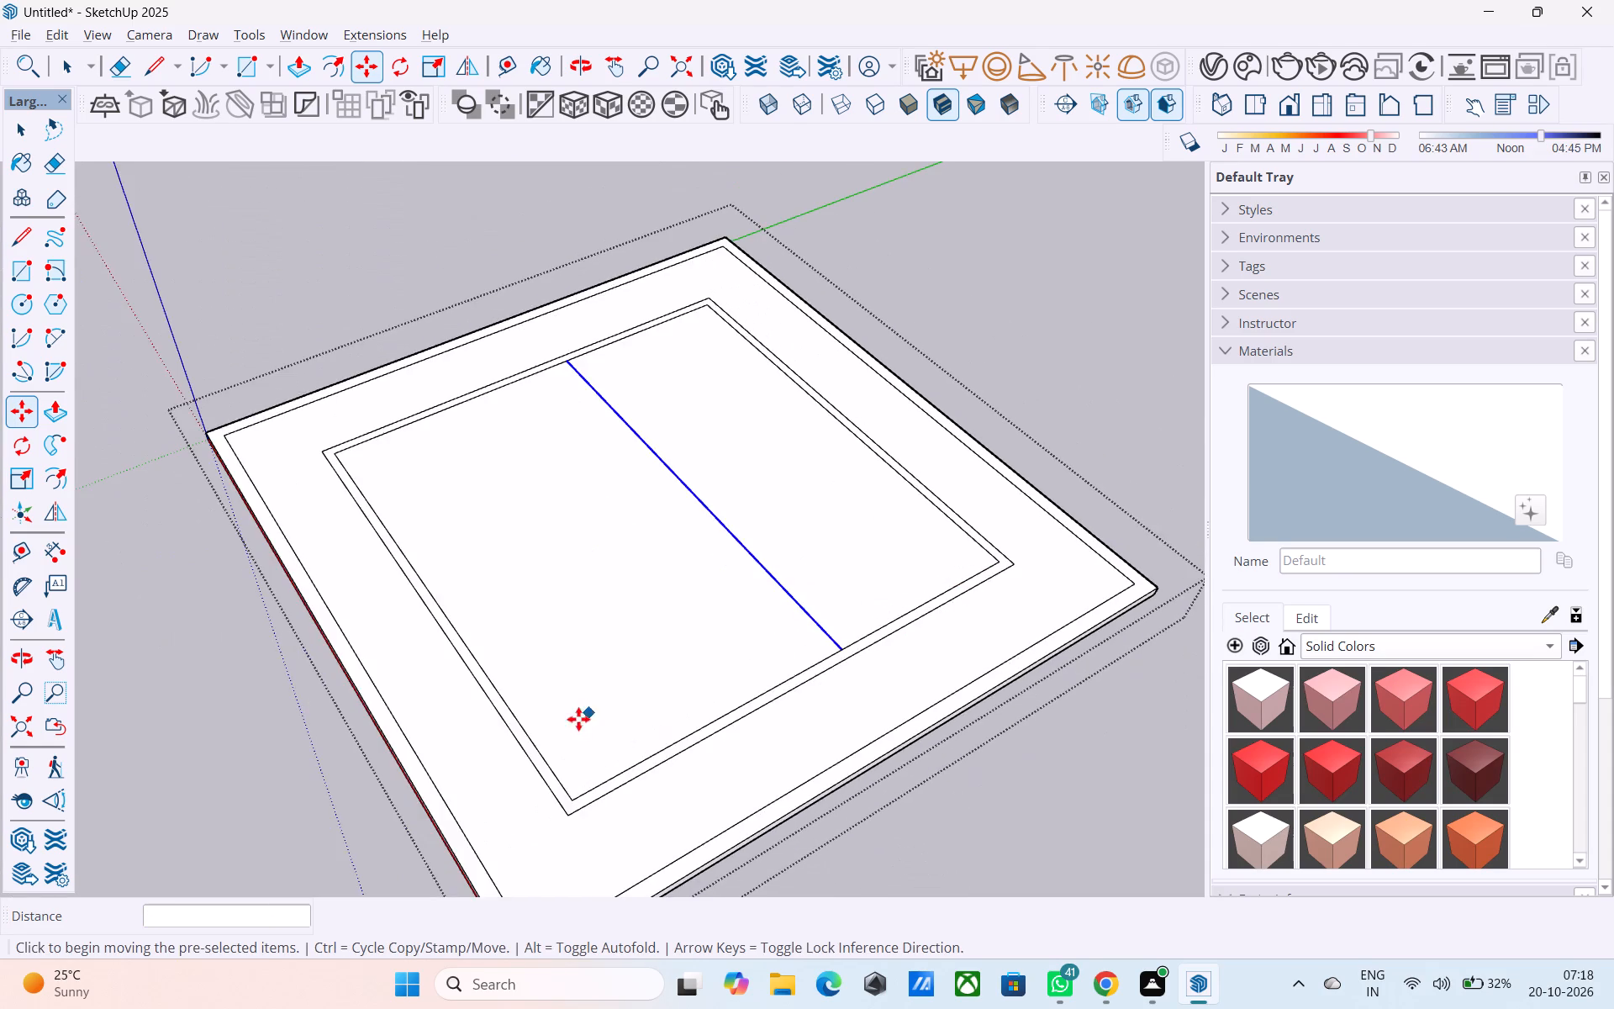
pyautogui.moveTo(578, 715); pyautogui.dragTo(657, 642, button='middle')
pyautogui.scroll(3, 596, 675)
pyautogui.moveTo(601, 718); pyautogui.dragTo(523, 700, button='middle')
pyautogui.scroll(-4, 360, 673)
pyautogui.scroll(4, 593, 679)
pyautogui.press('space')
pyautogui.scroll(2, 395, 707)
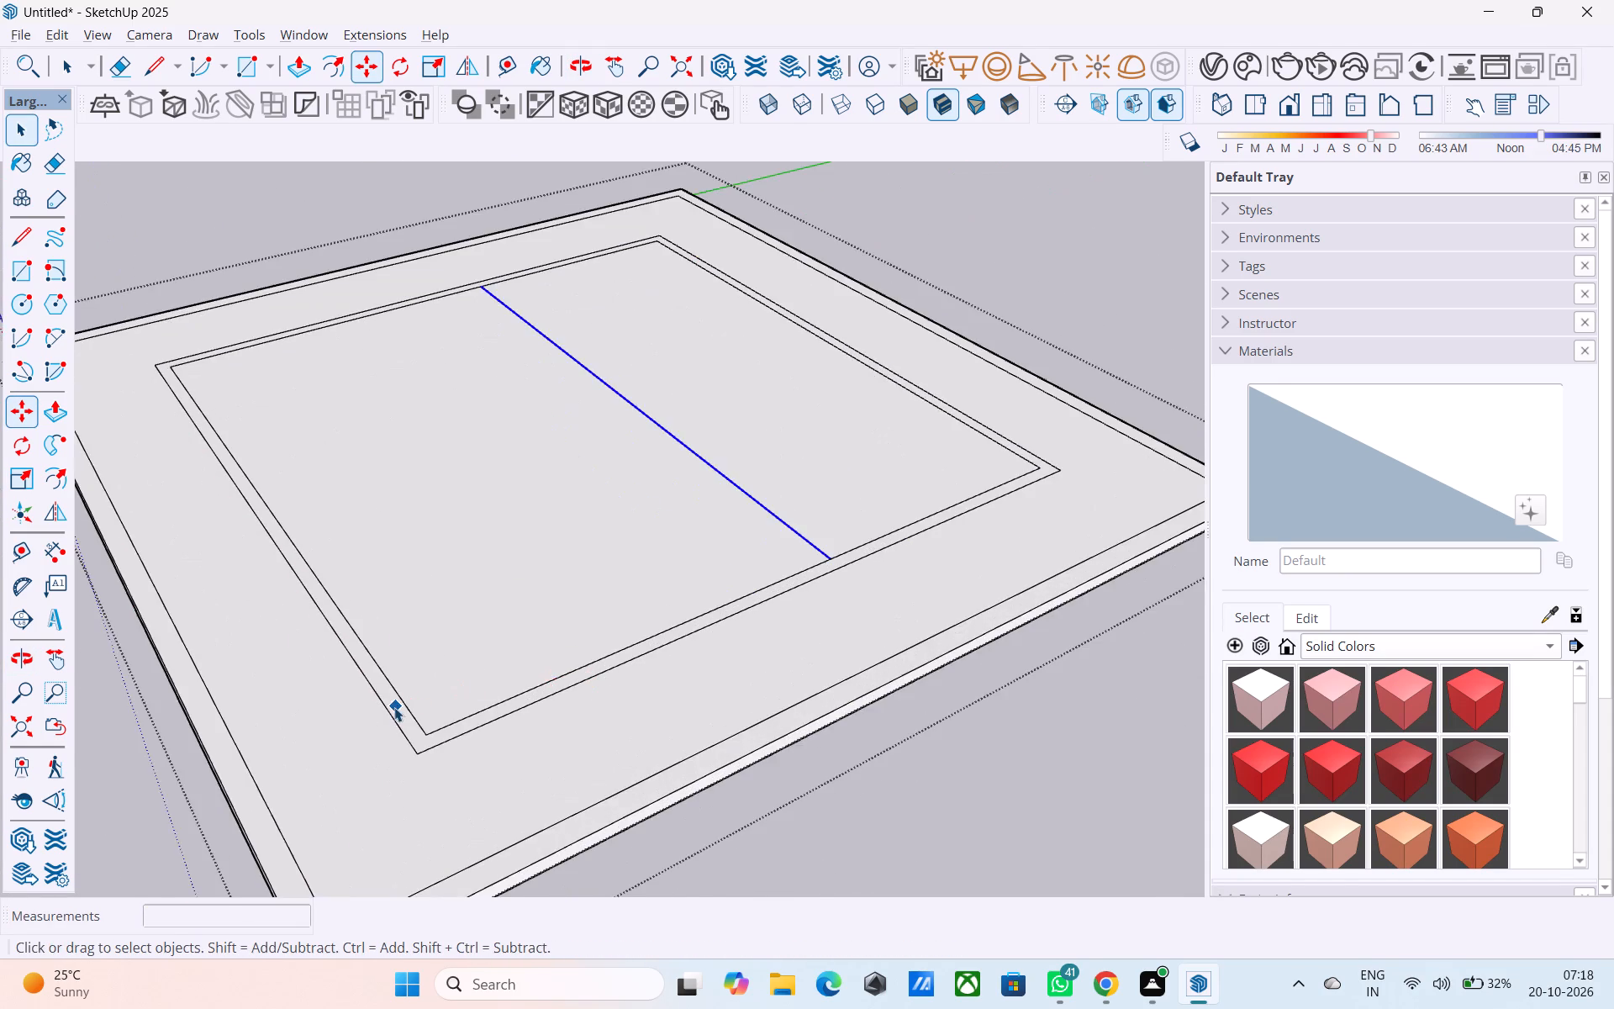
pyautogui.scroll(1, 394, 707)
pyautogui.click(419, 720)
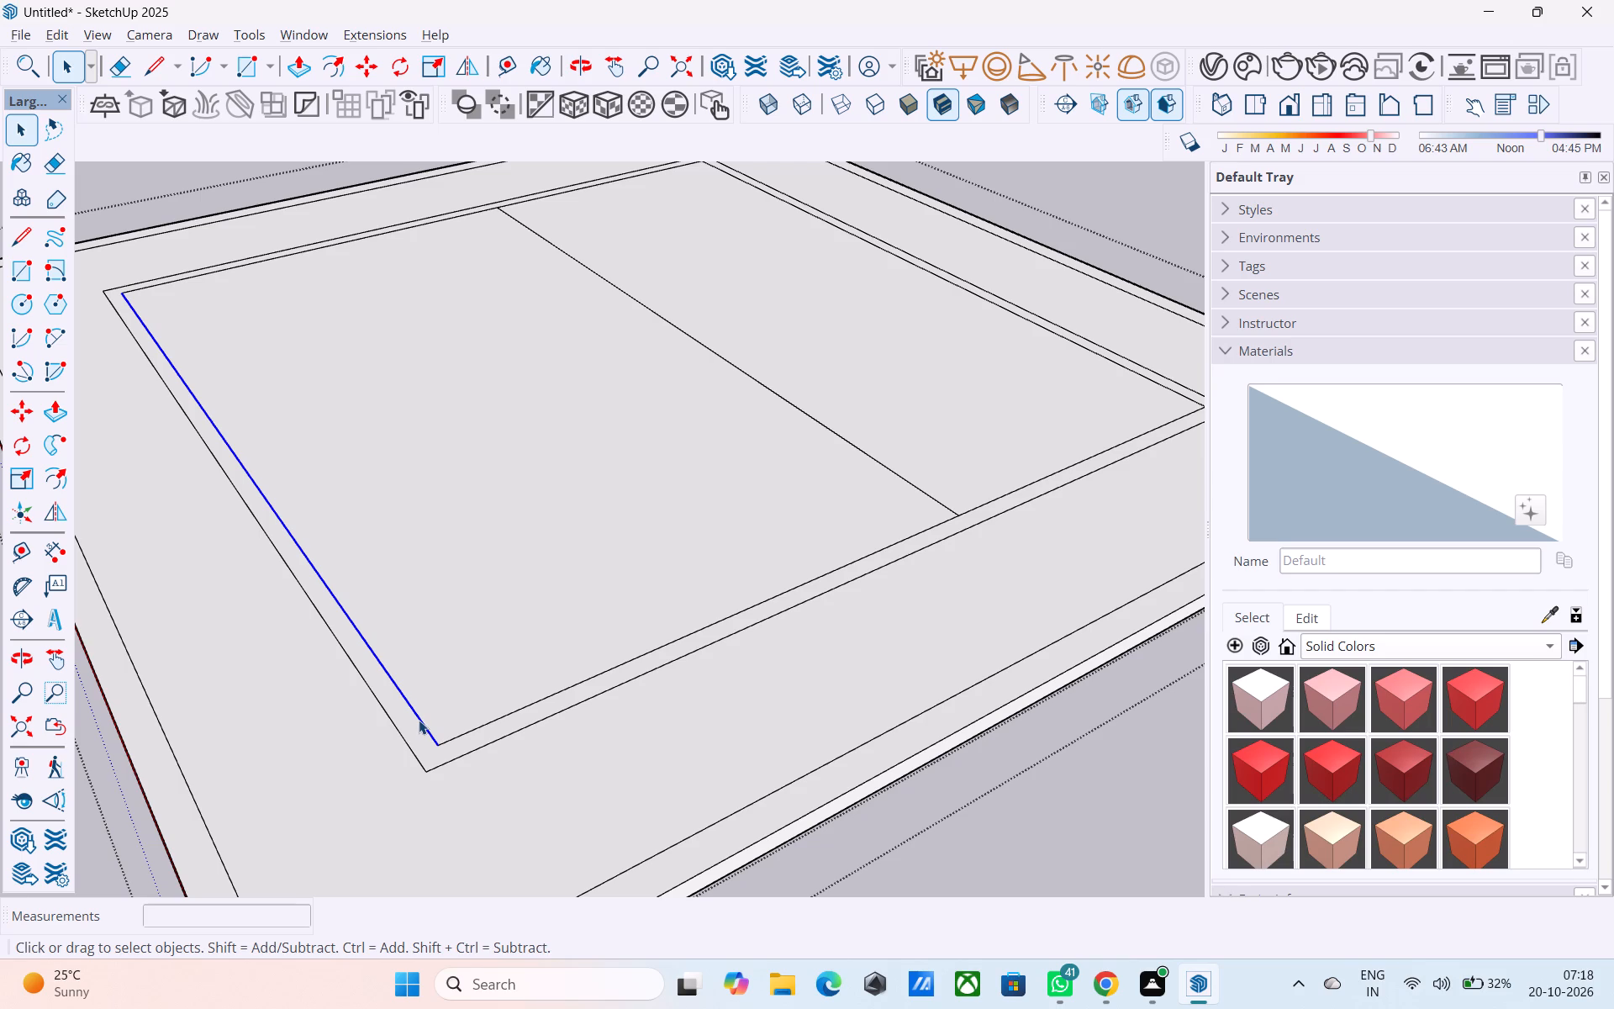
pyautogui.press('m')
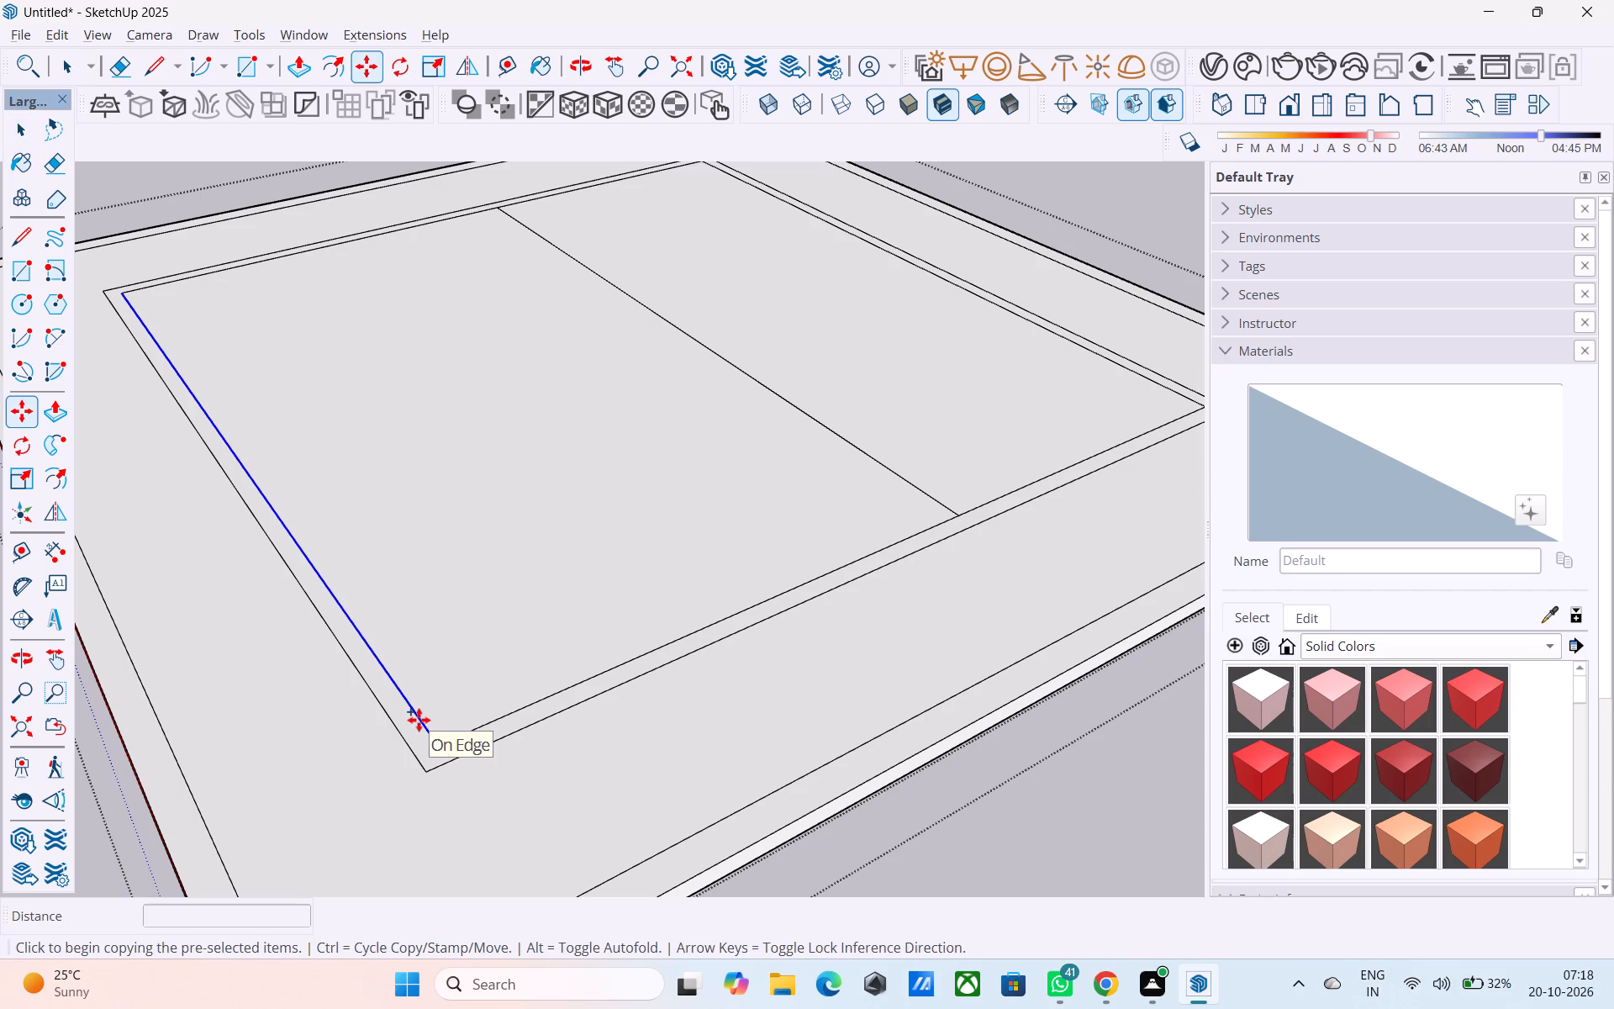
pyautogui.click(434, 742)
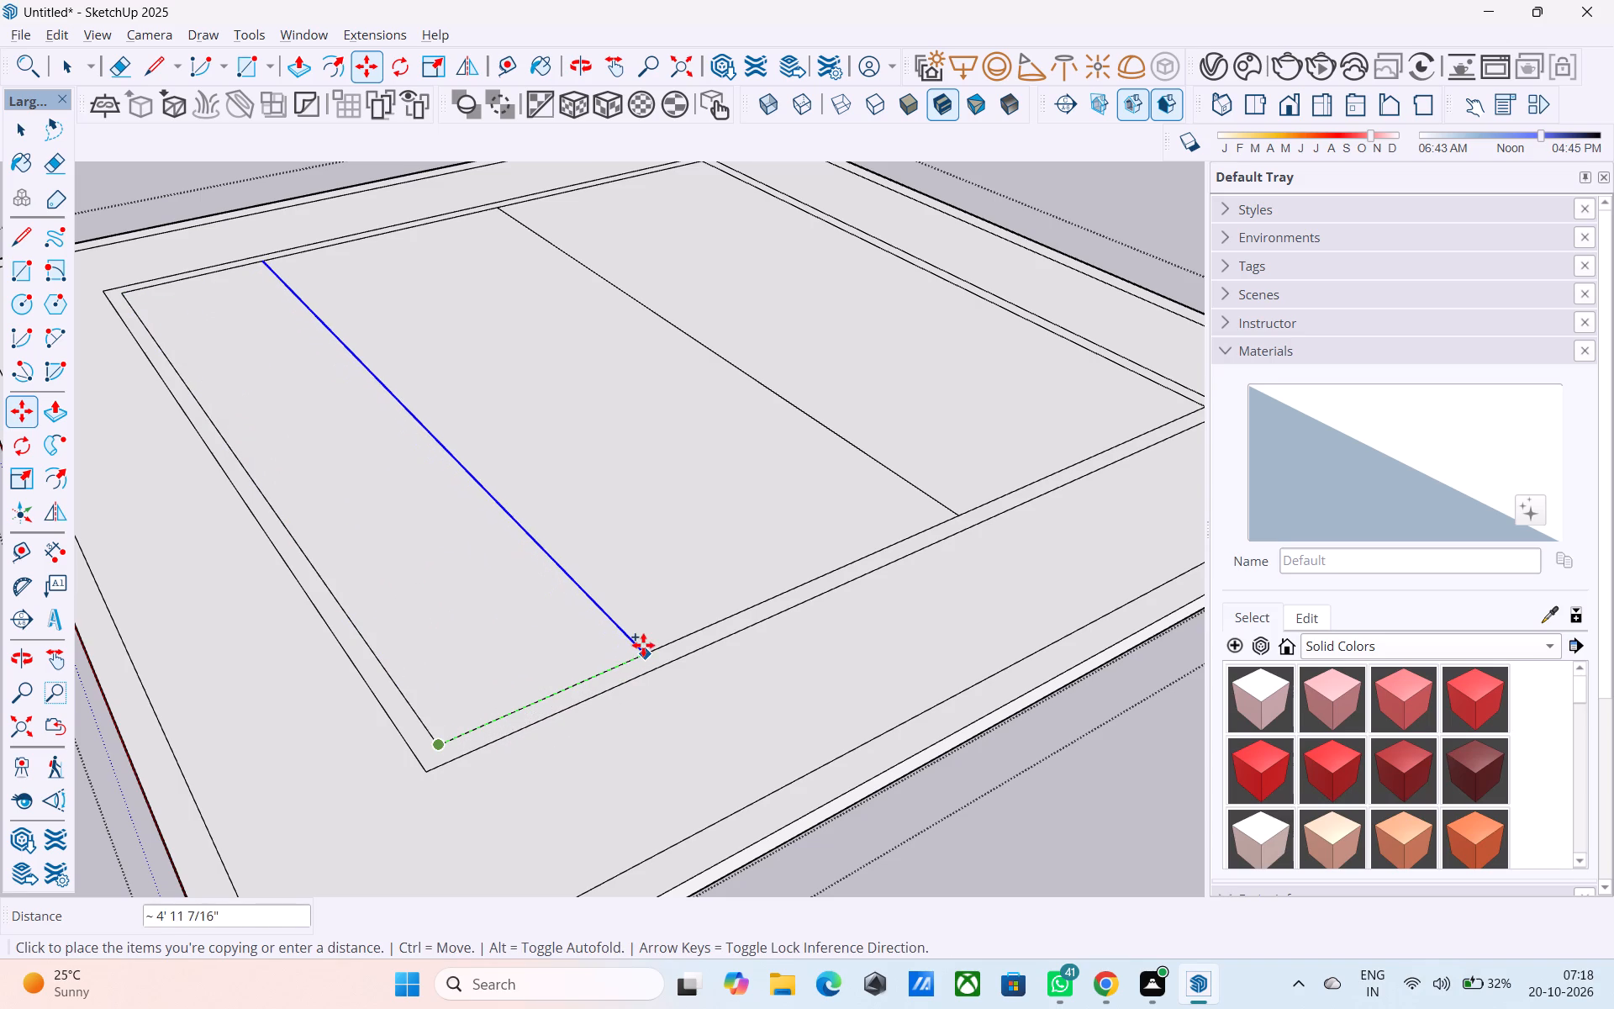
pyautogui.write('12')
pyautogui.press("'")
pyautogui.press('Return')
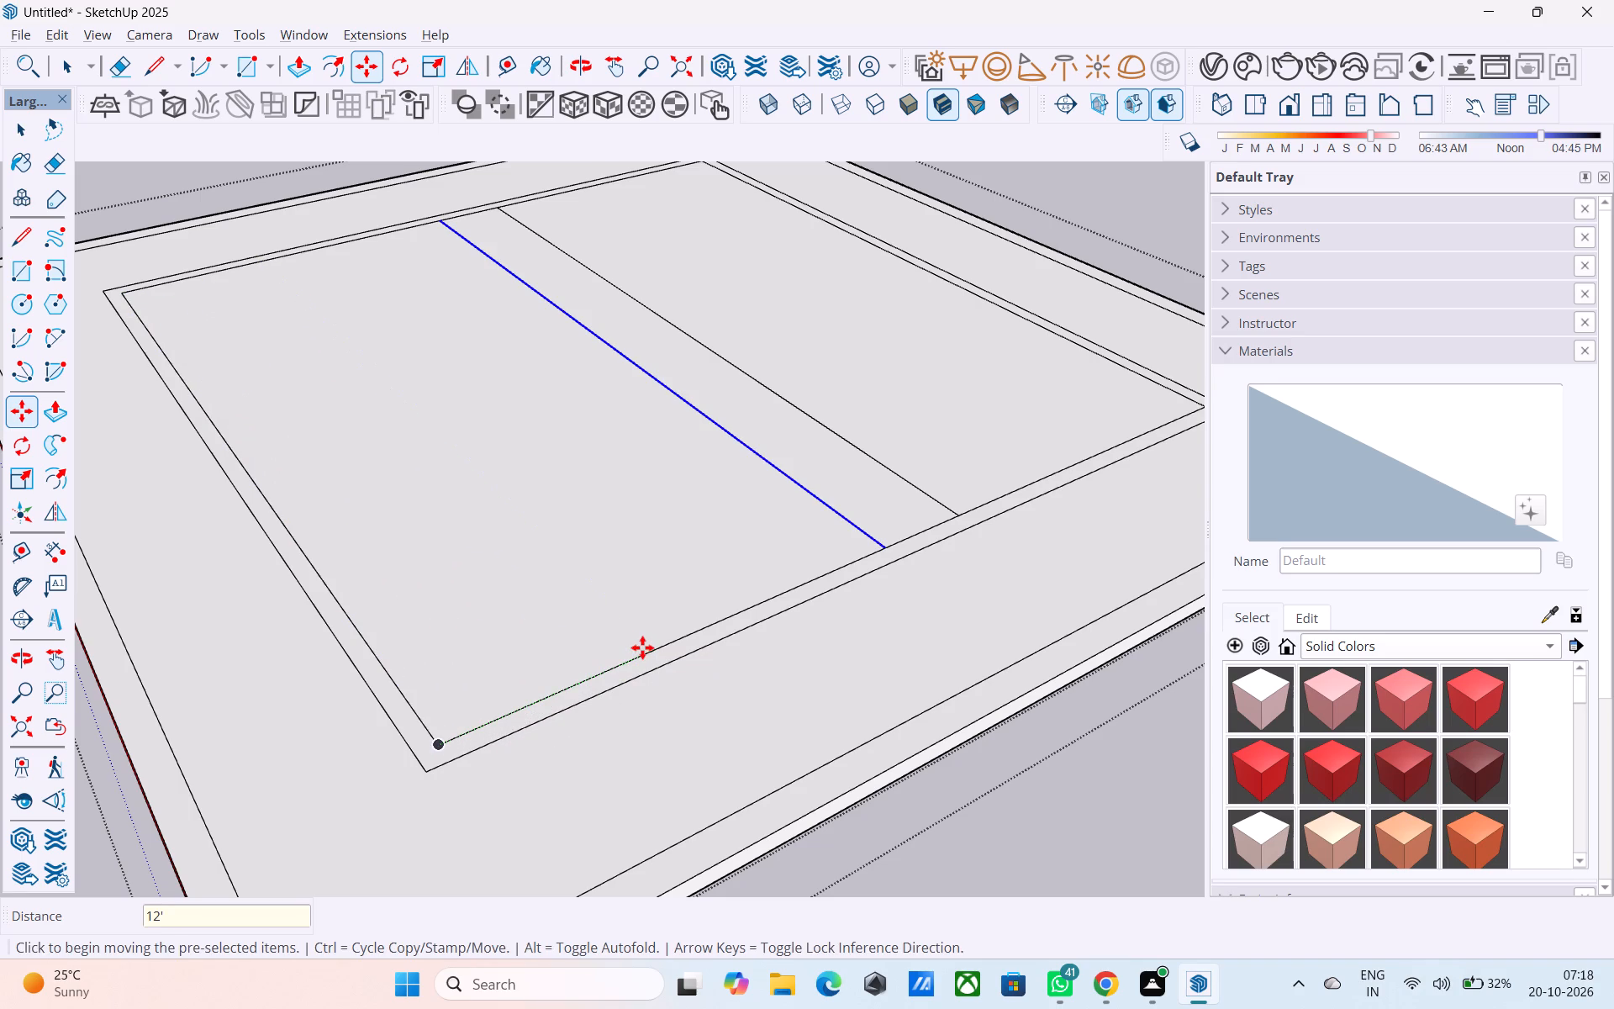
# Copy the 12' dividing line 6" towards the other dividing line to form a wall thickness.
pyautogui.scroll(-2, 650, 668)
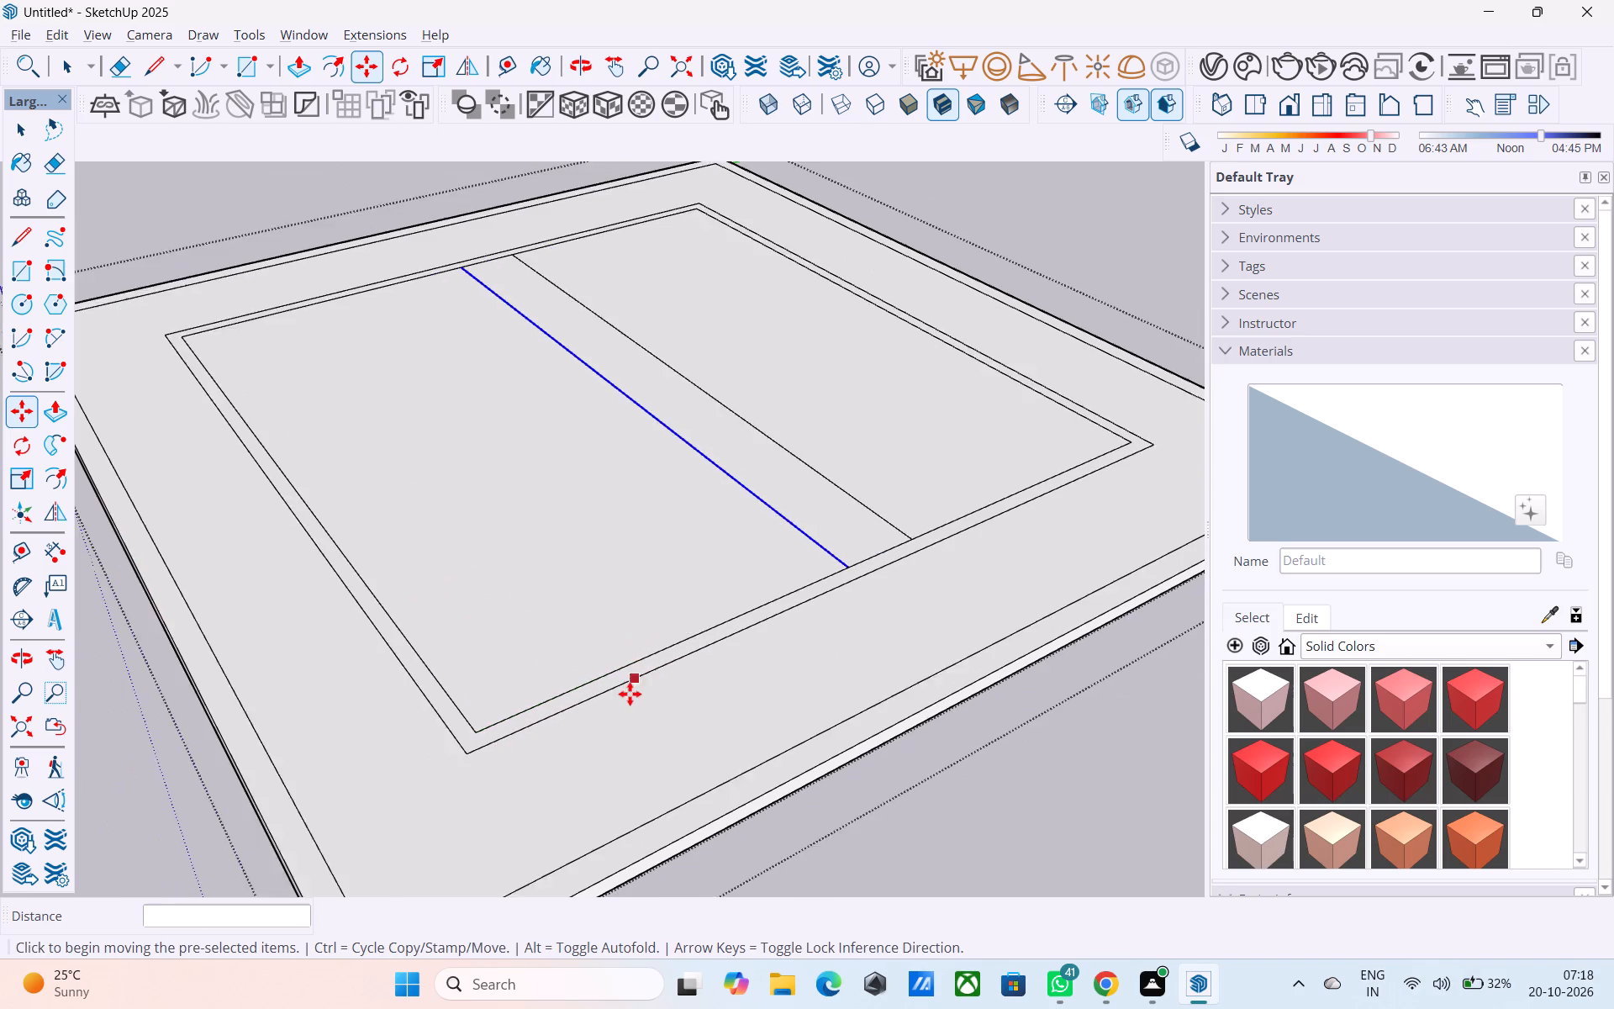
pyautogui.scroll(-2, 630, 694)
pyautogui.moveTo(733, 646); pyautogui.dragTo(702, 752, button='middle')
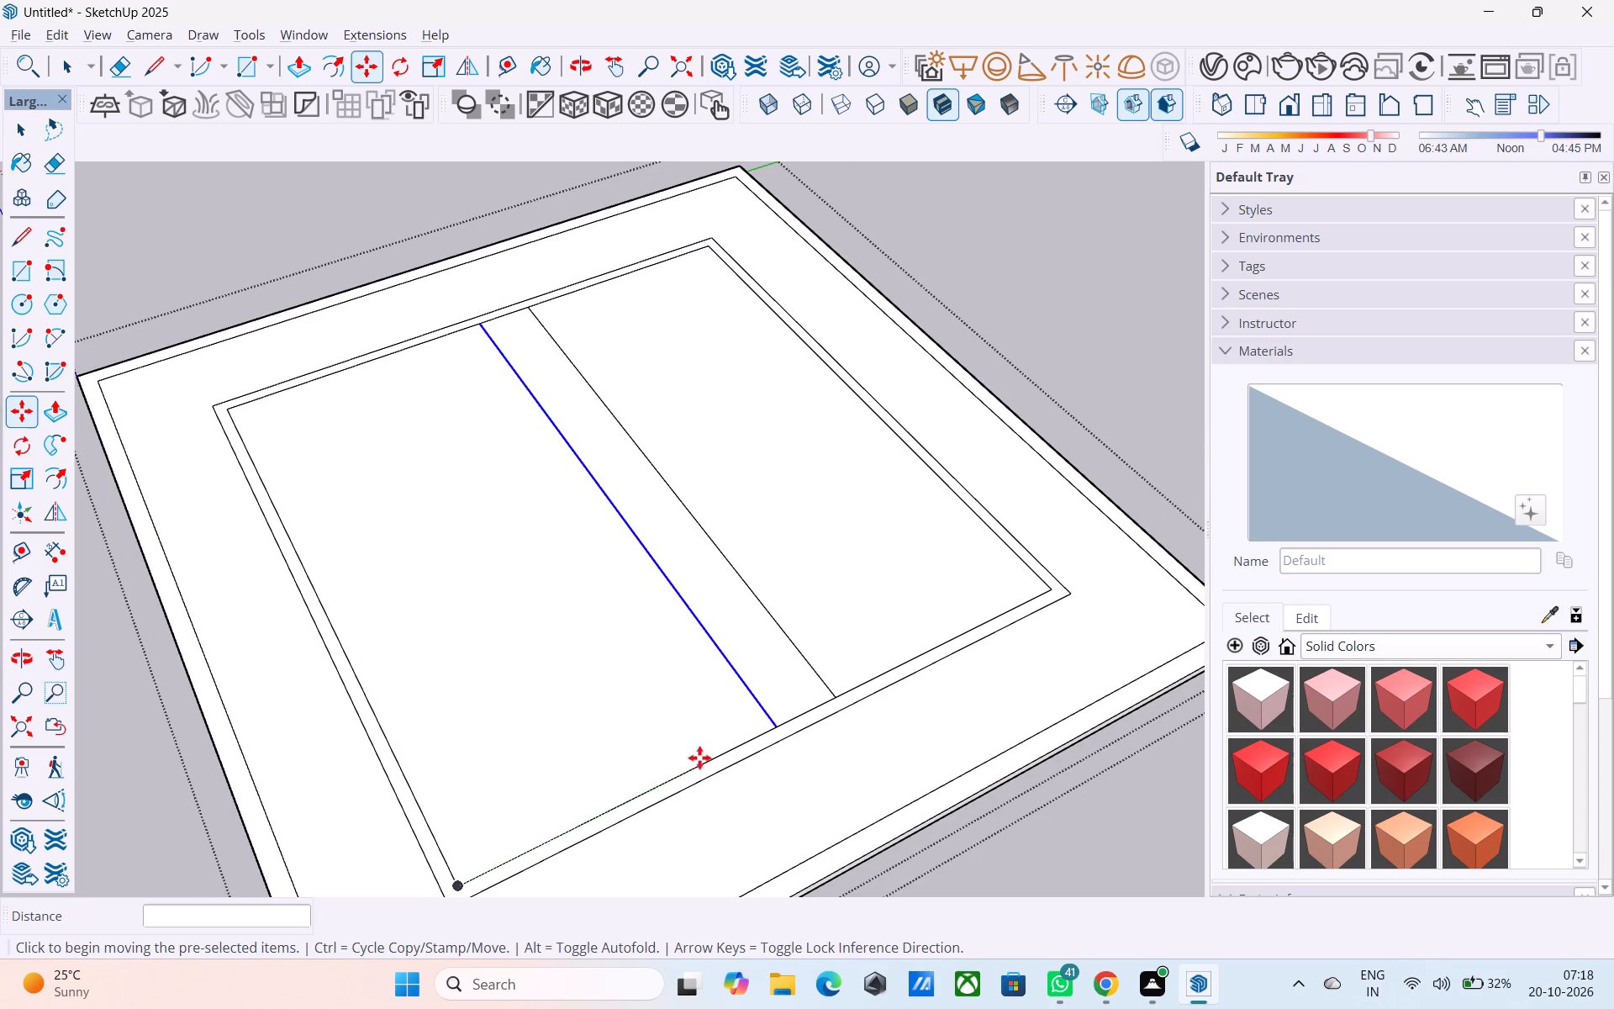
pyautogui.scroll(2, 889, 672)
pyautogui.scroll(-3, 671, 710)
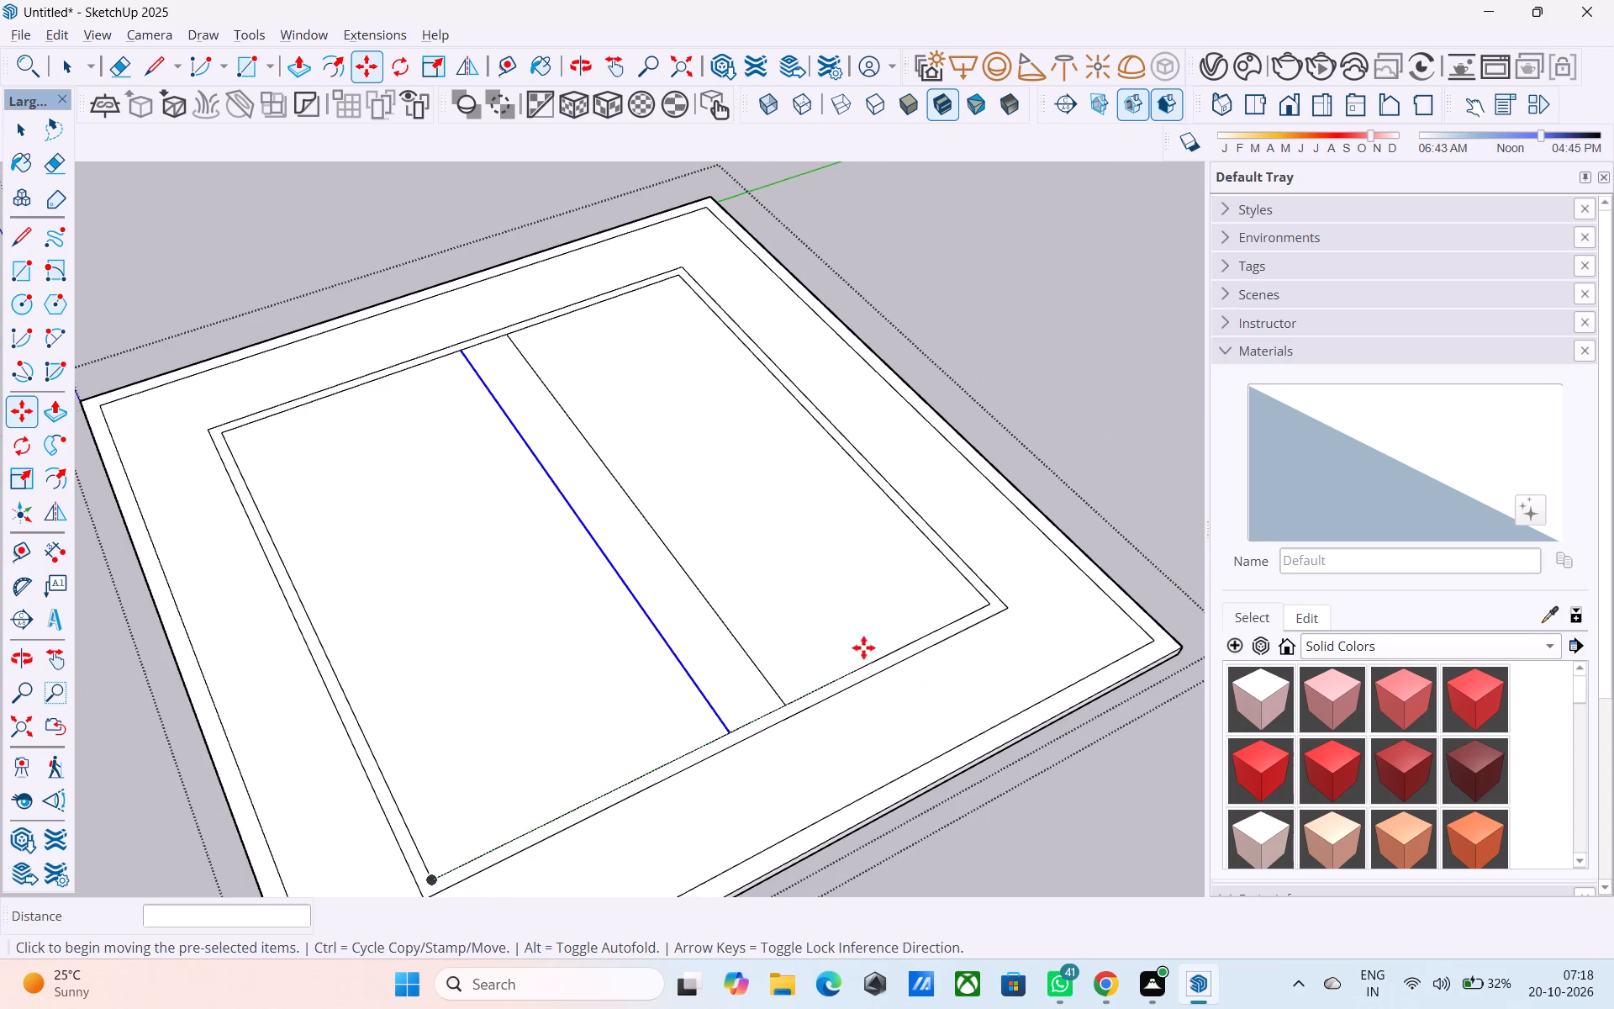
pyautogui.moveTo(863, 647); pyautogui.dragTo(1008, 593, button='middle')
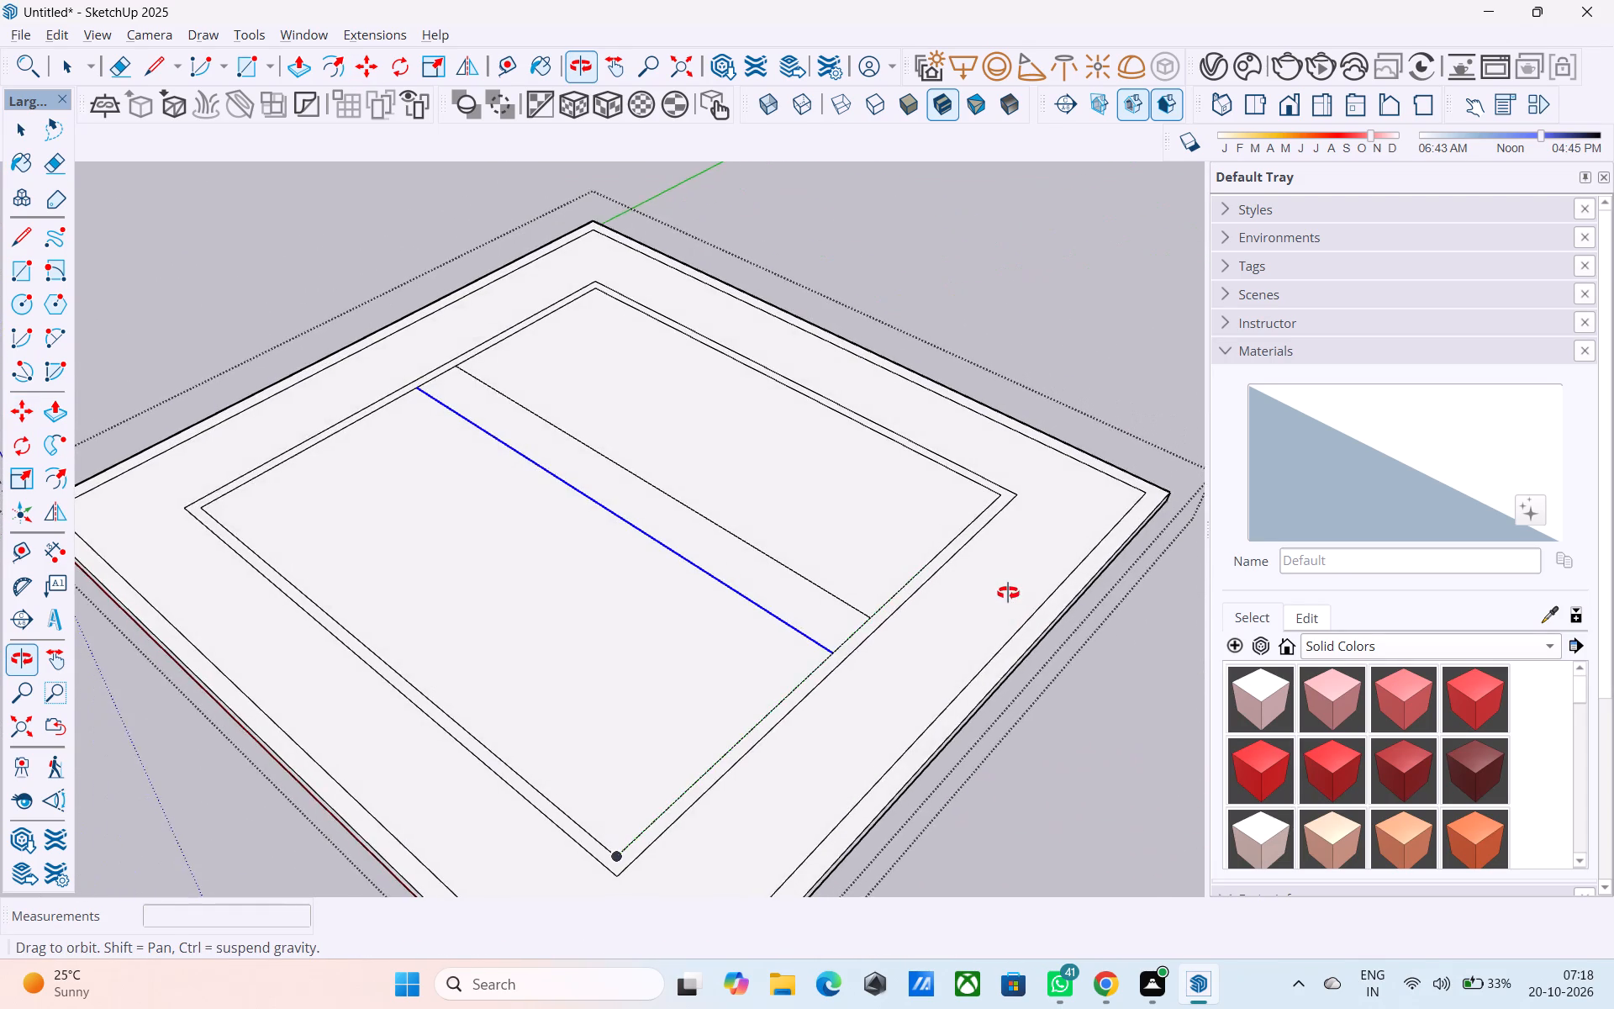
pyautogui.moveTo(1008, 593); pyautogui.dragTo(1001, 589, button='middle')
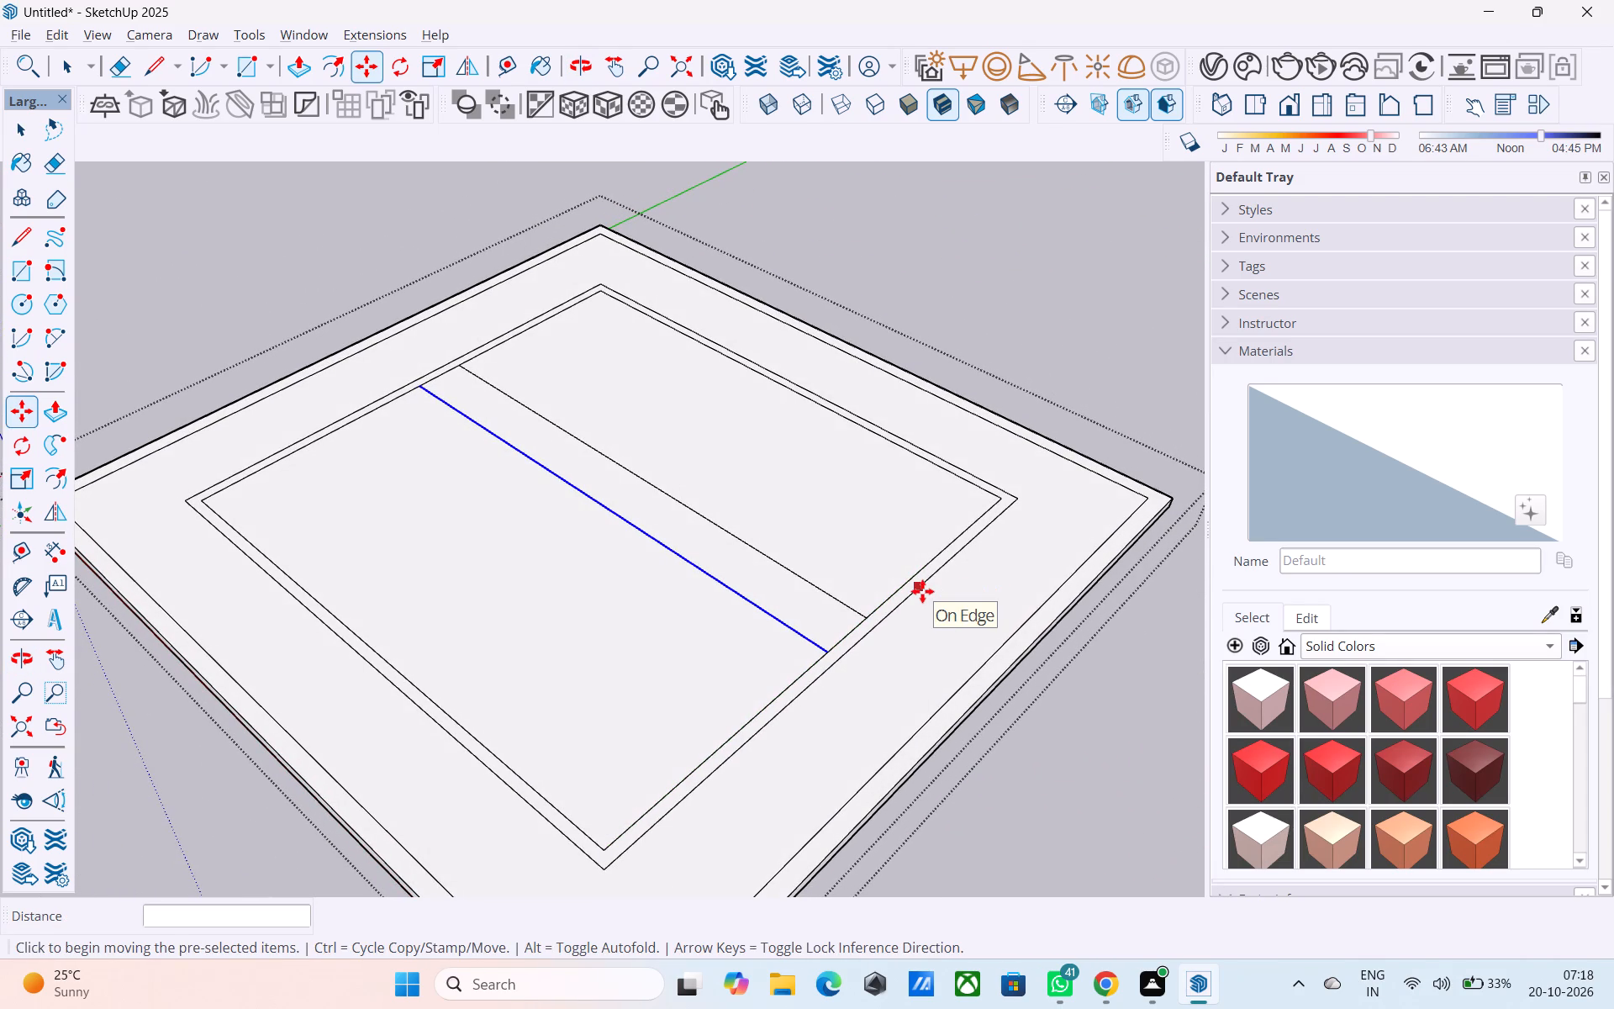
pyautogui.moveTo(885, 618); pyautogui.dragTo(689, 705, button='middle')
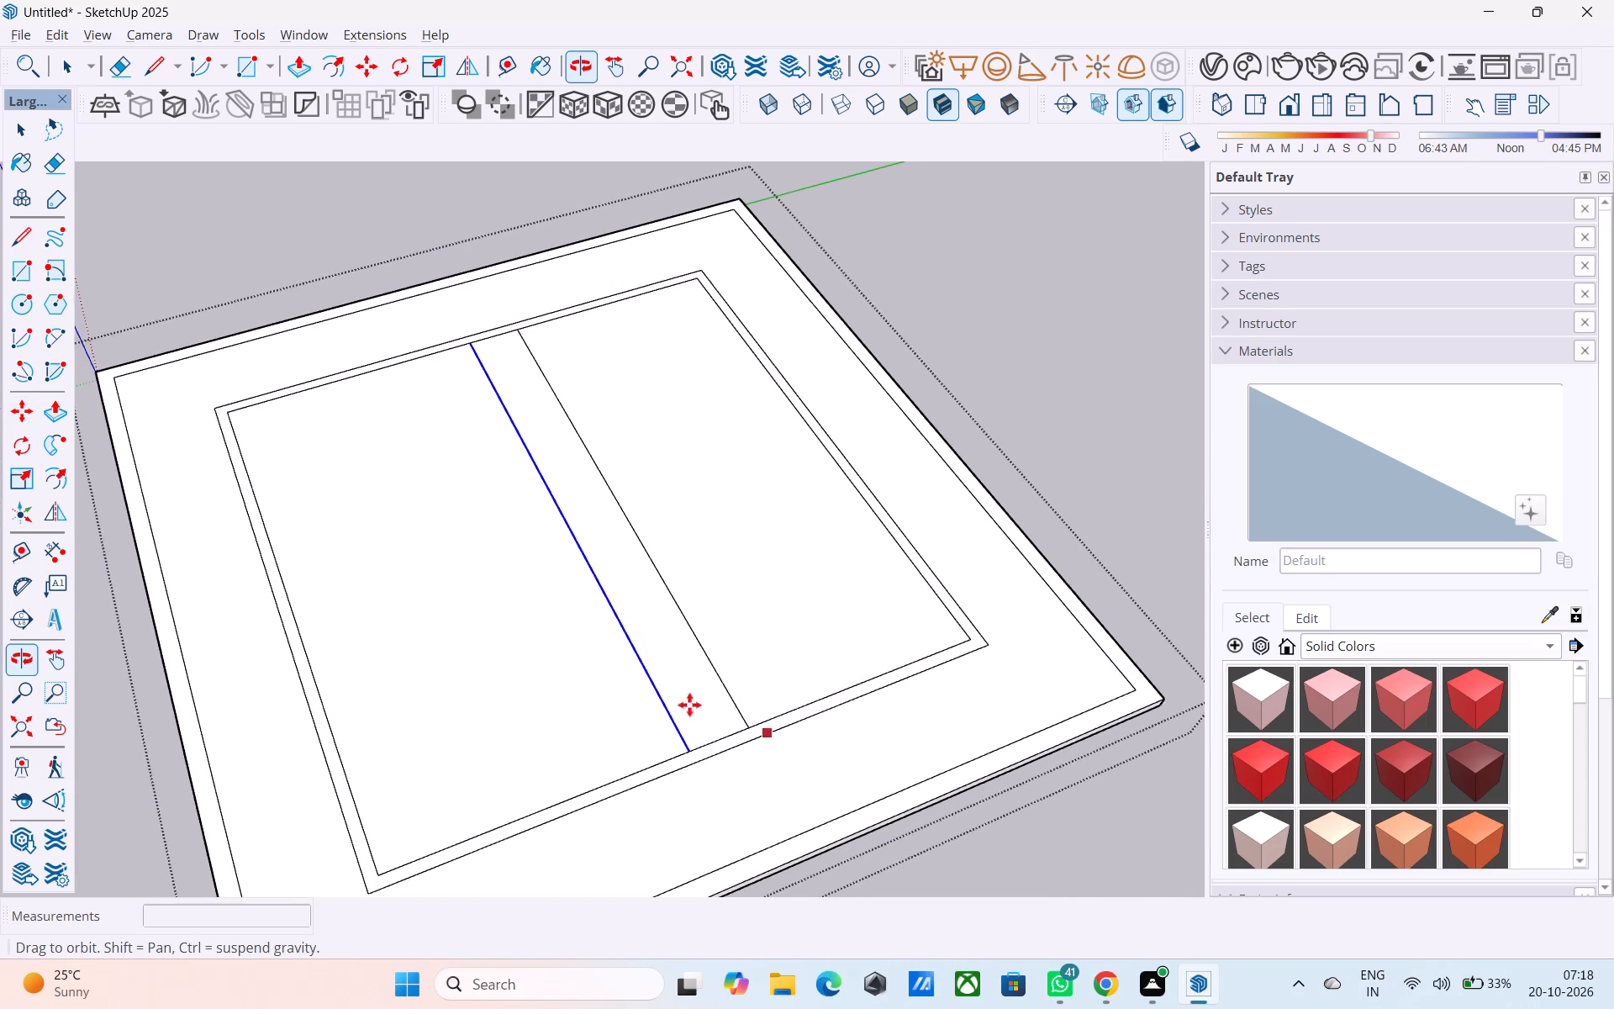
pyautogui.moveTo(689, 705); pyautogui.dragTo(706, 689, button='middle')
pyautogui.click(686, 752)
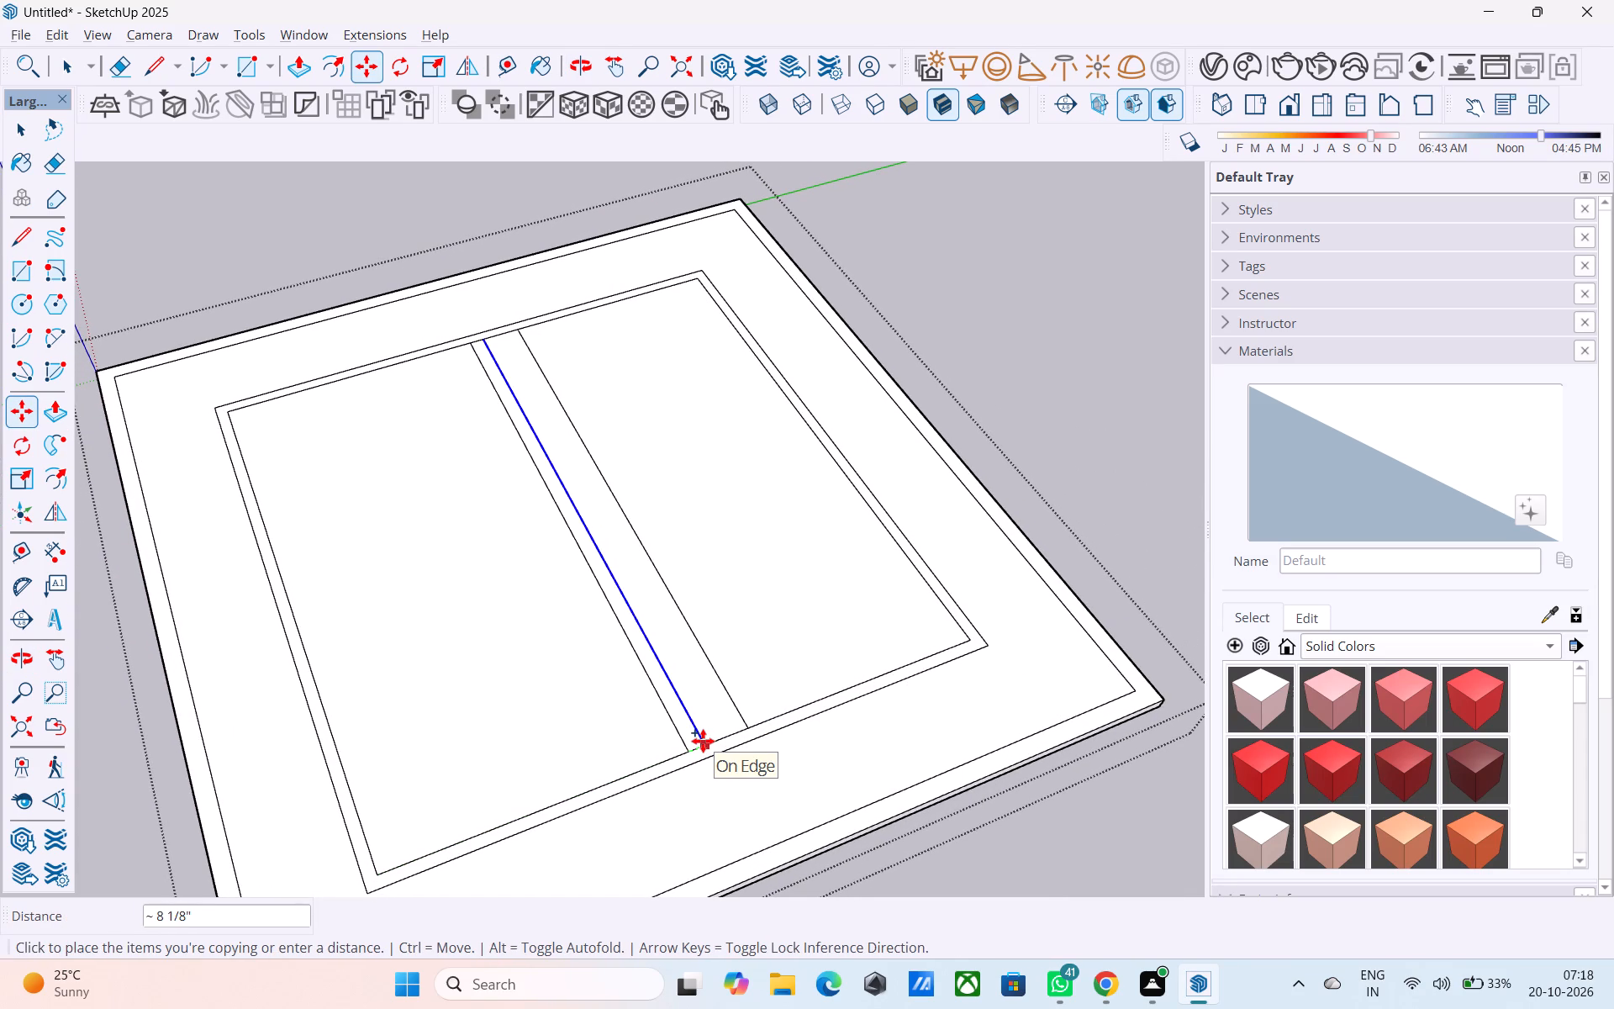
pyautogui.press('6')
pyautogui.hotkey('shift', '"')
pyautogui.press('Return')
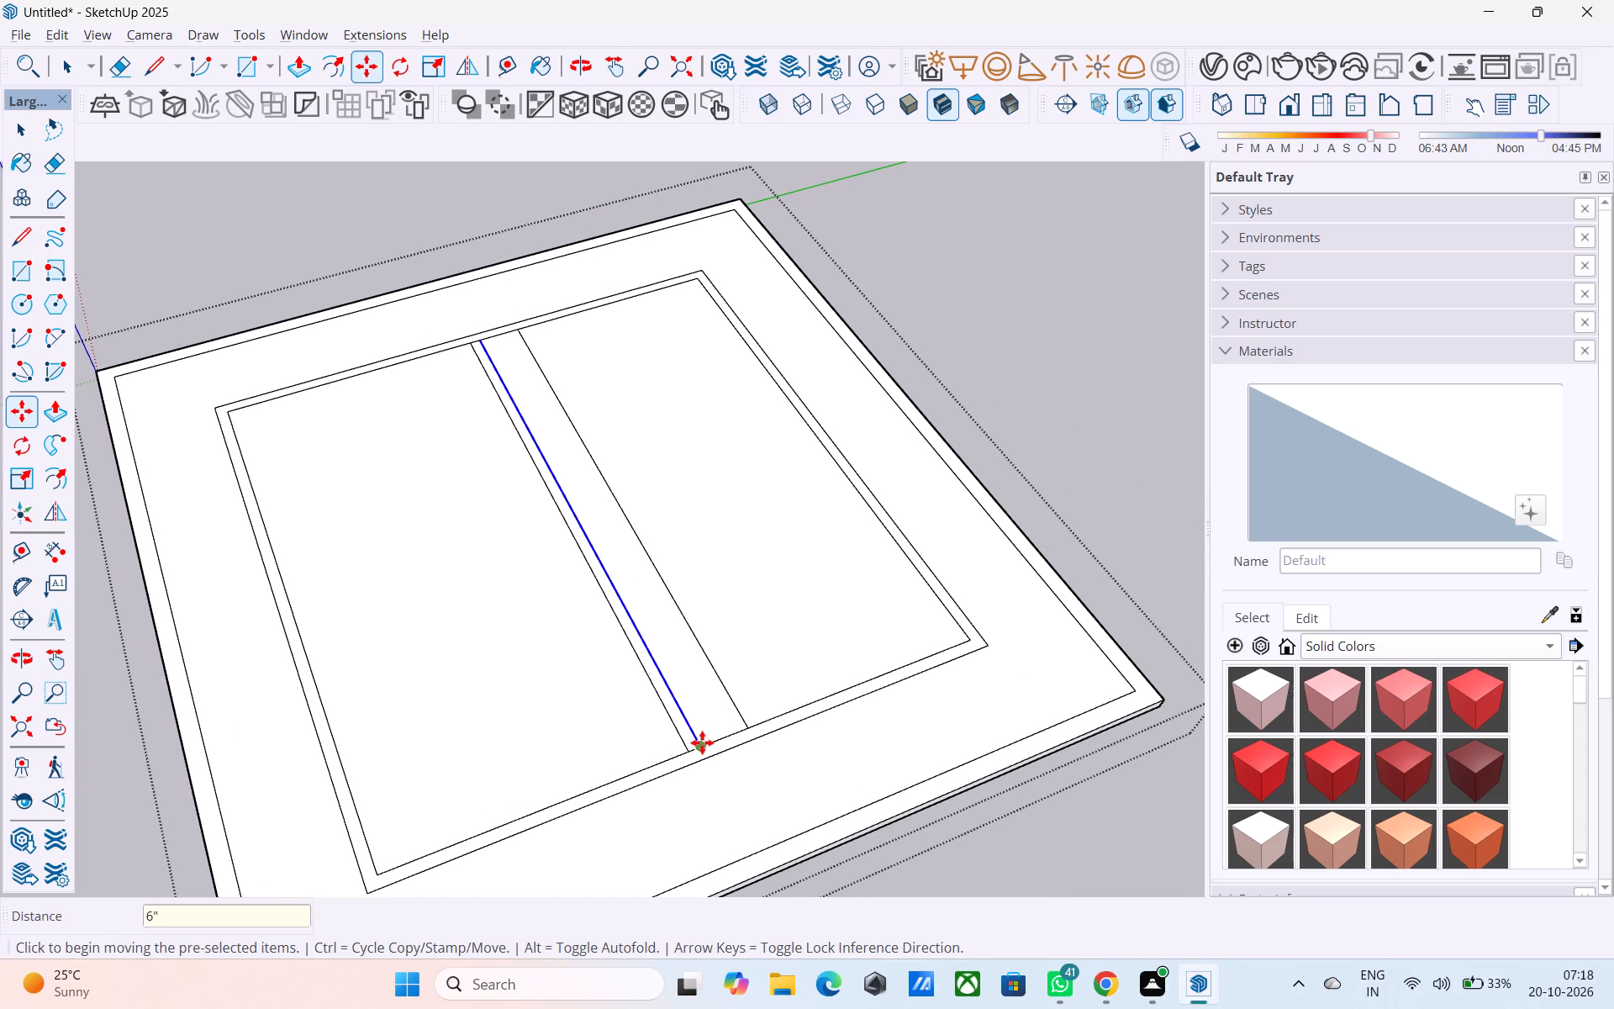
# Examine the wall strip and the room spaces on either side of it from several angles.
pyautogui.scroll(-2, 325, 689)
pyautogui.moveTo(600, 793); pyautogui.dragTo(711, 740, button='middle')
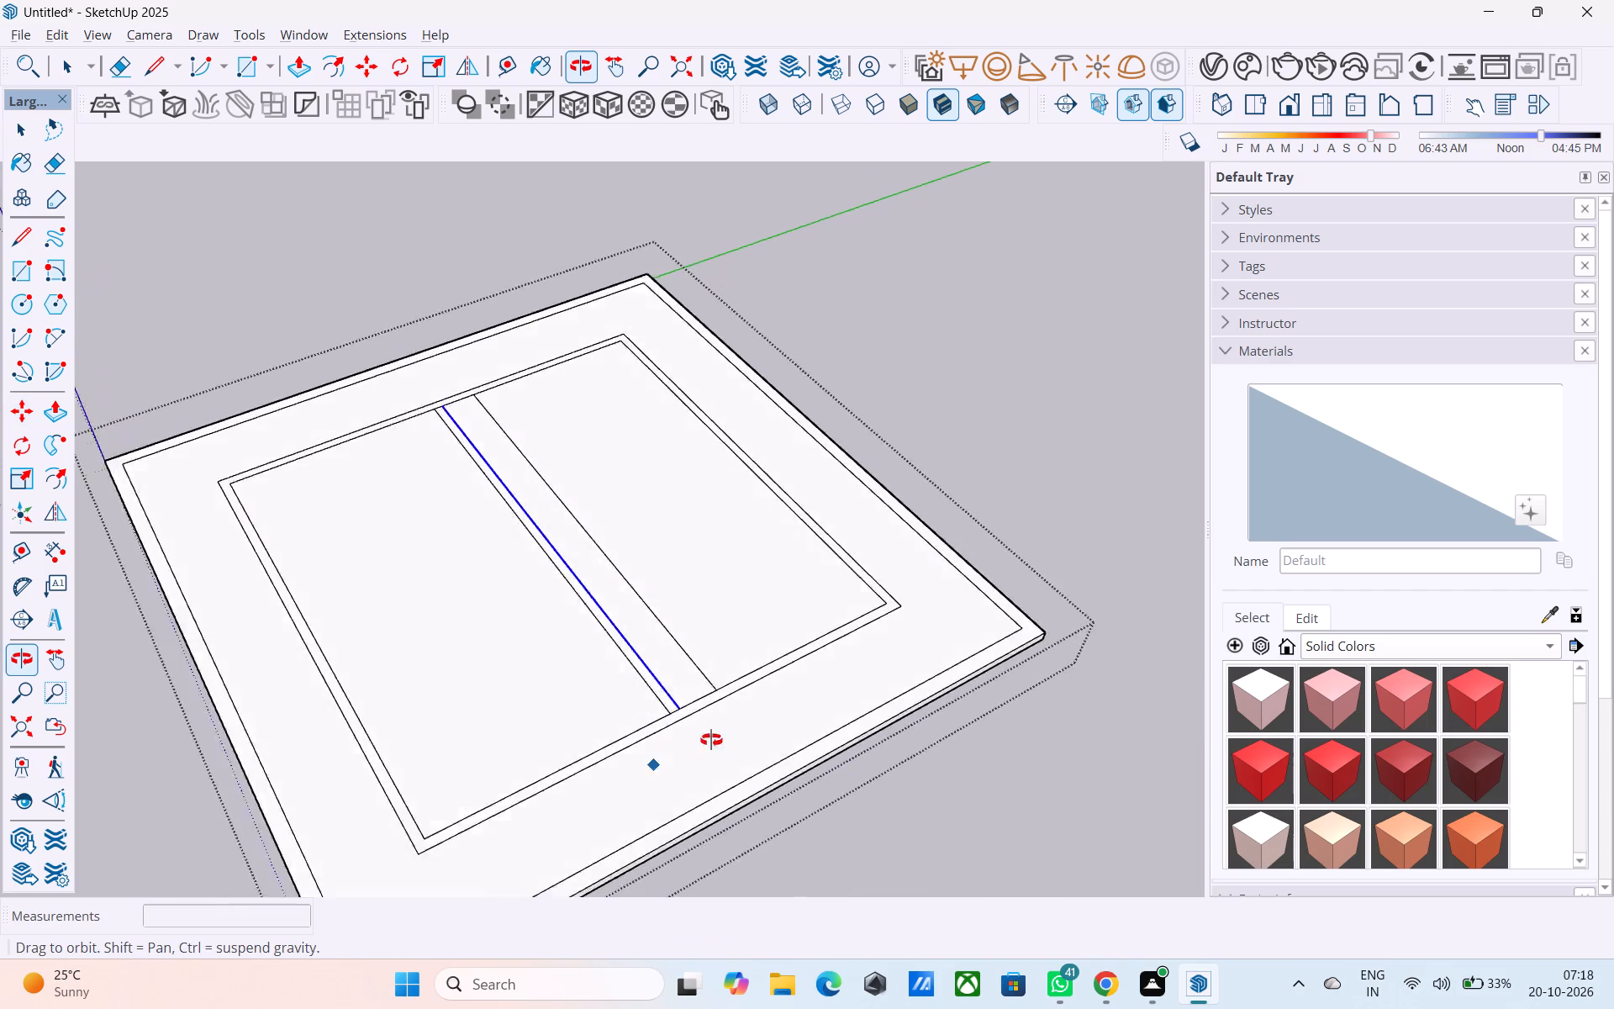
pyautogui.moveTo(711, 740); pyautogui.dragTo(812, 689, button='middle')
pyautogui.scroll(3, 811, 693)
pyautogui.moveTo(808, 690); pyautogui.dragTo(800, 691, button='middle')
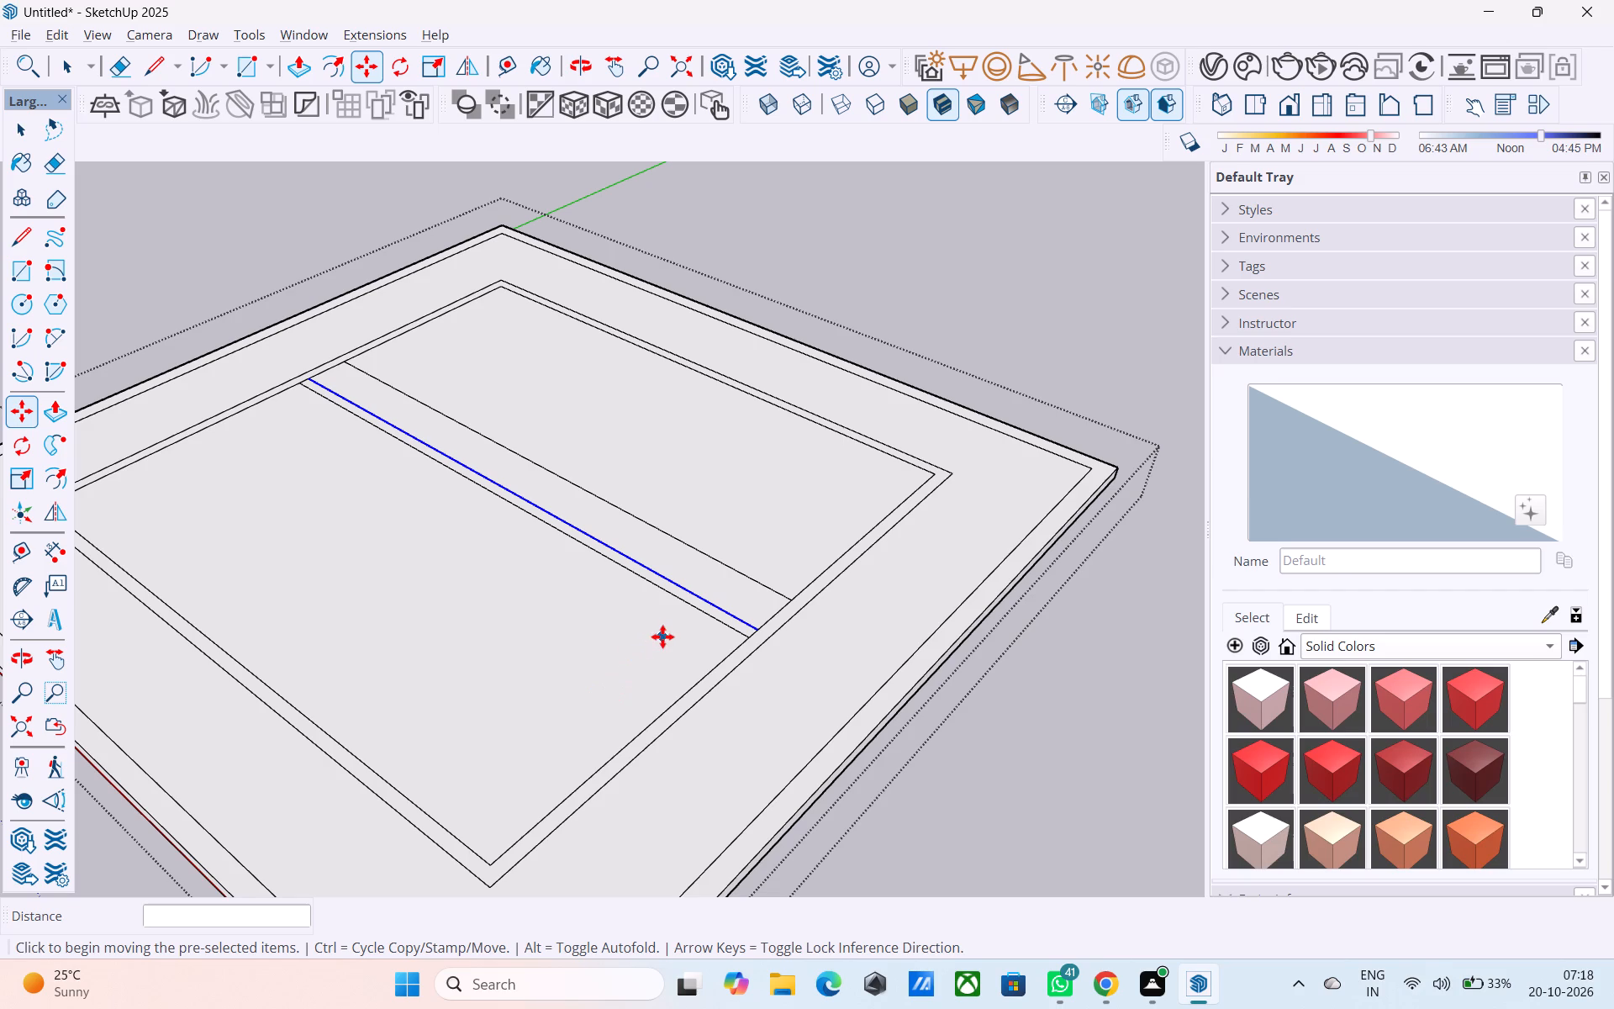
pyautogui.scroll(-1, 677, 636)
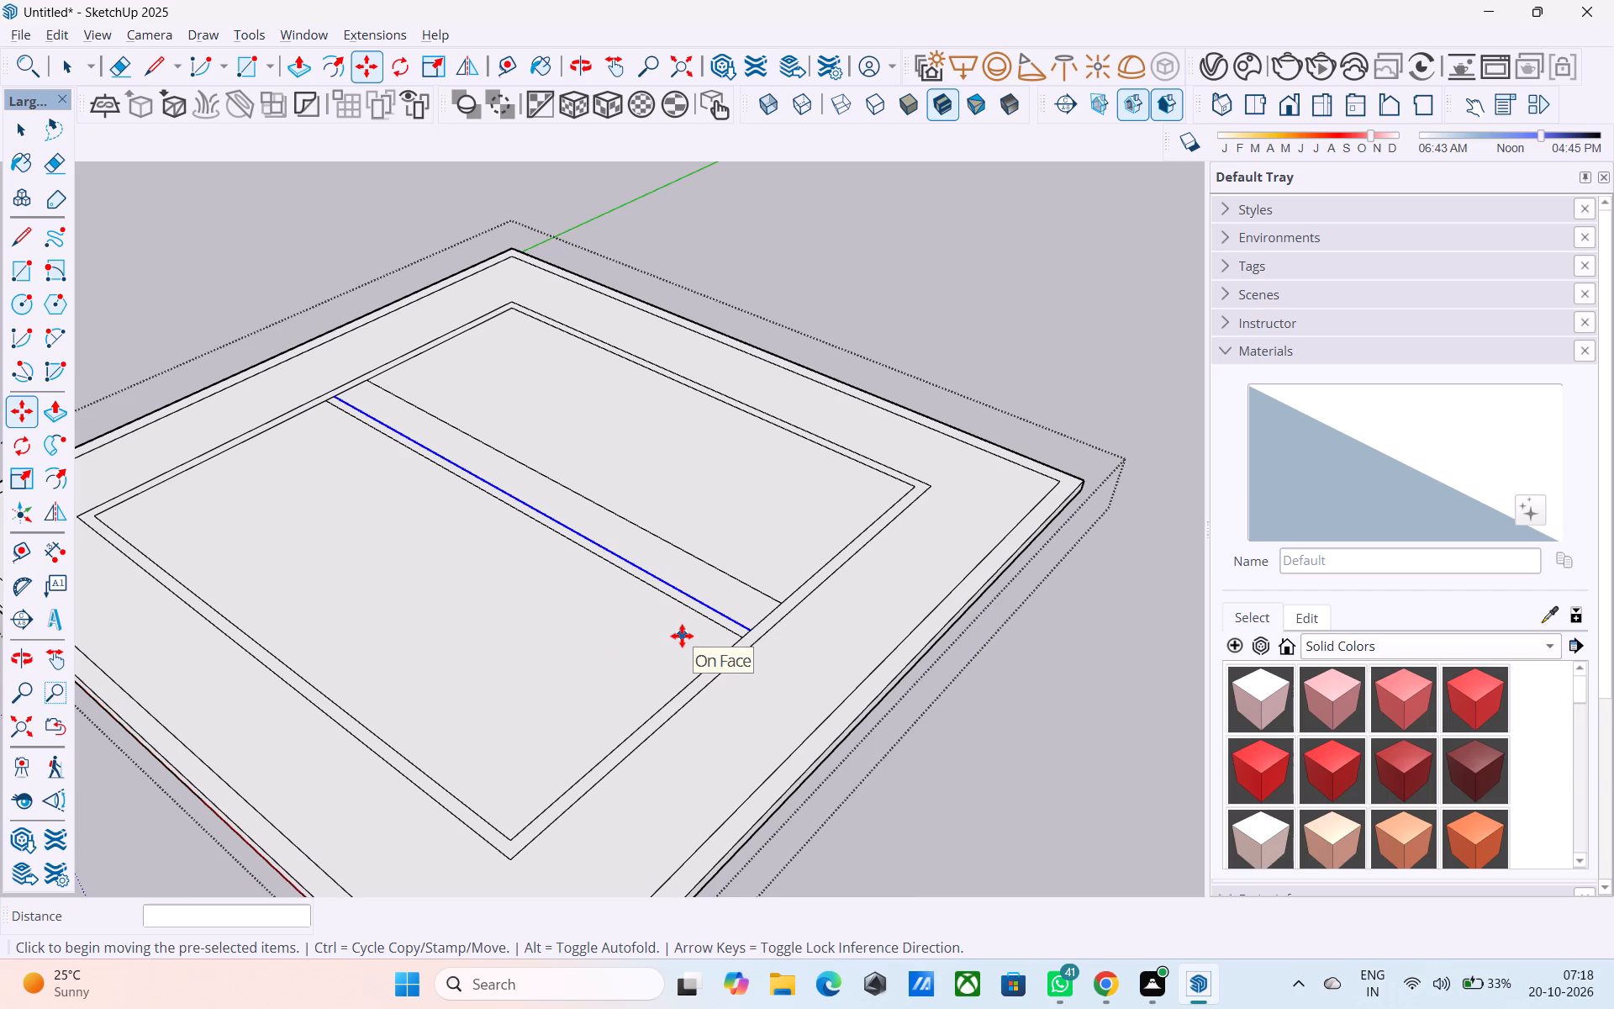
pyautogui.scroll(-1, 682, 637)
pyautogui.moveTo(656, 711); pyautogui.dragTo(663, 677, button='middle')
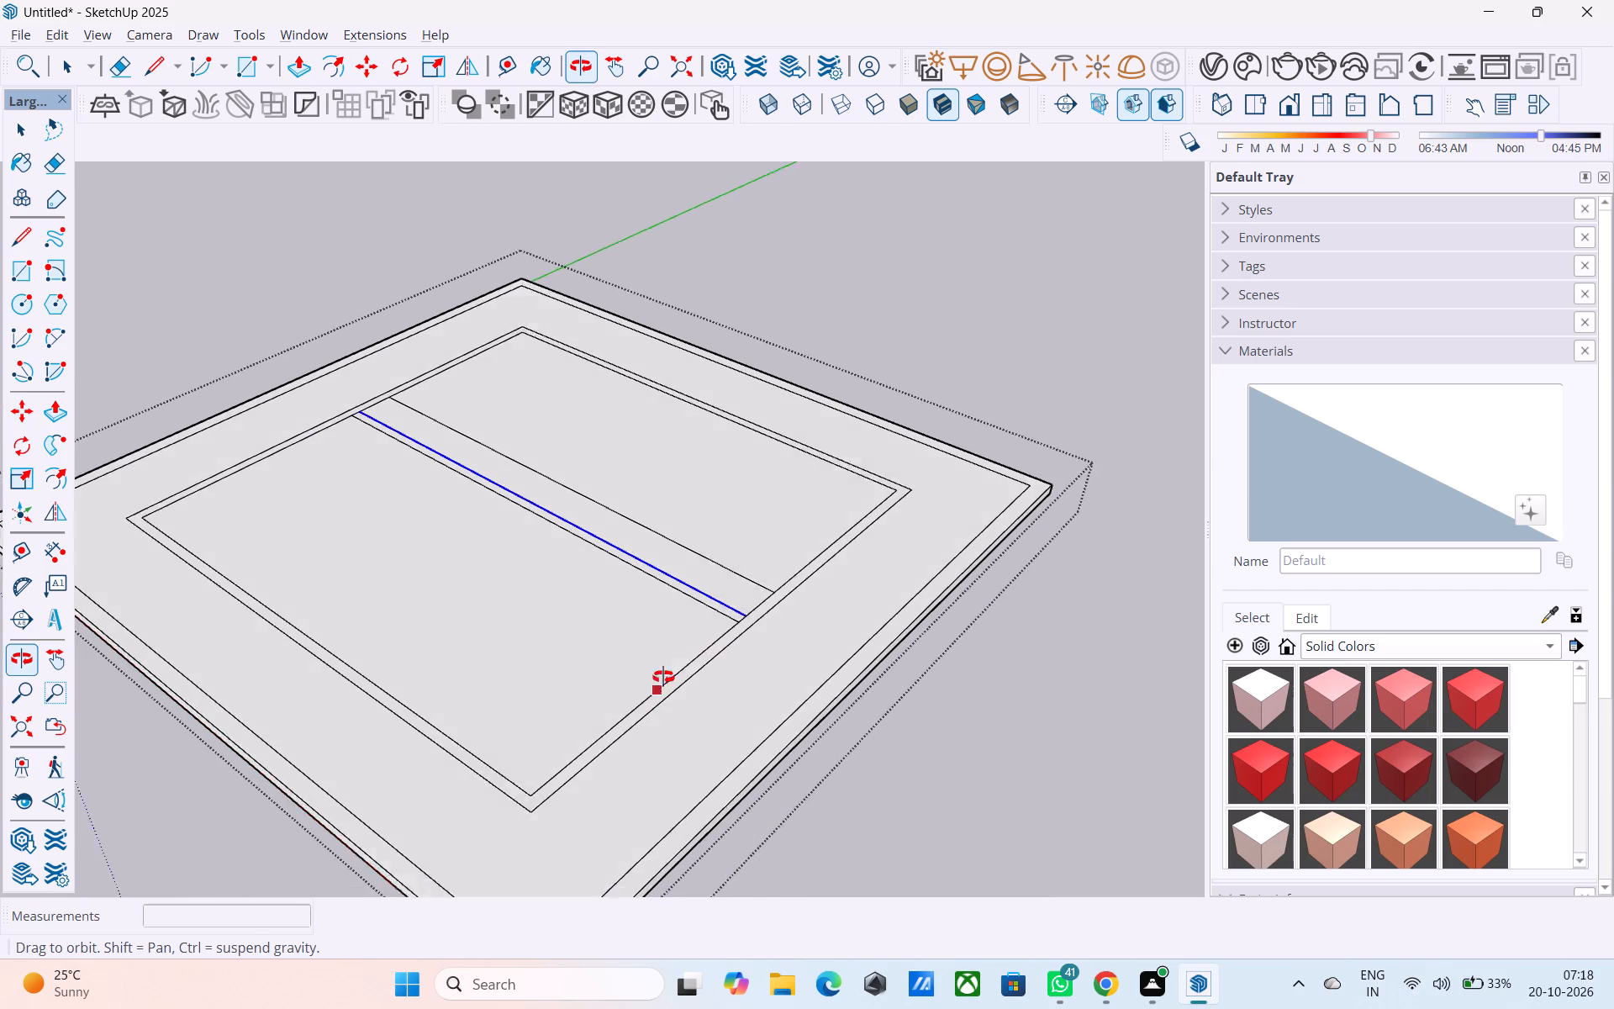
pyautogui.moveTo(663, 677); pyautogui.dragTo(671, 666, button='middle')
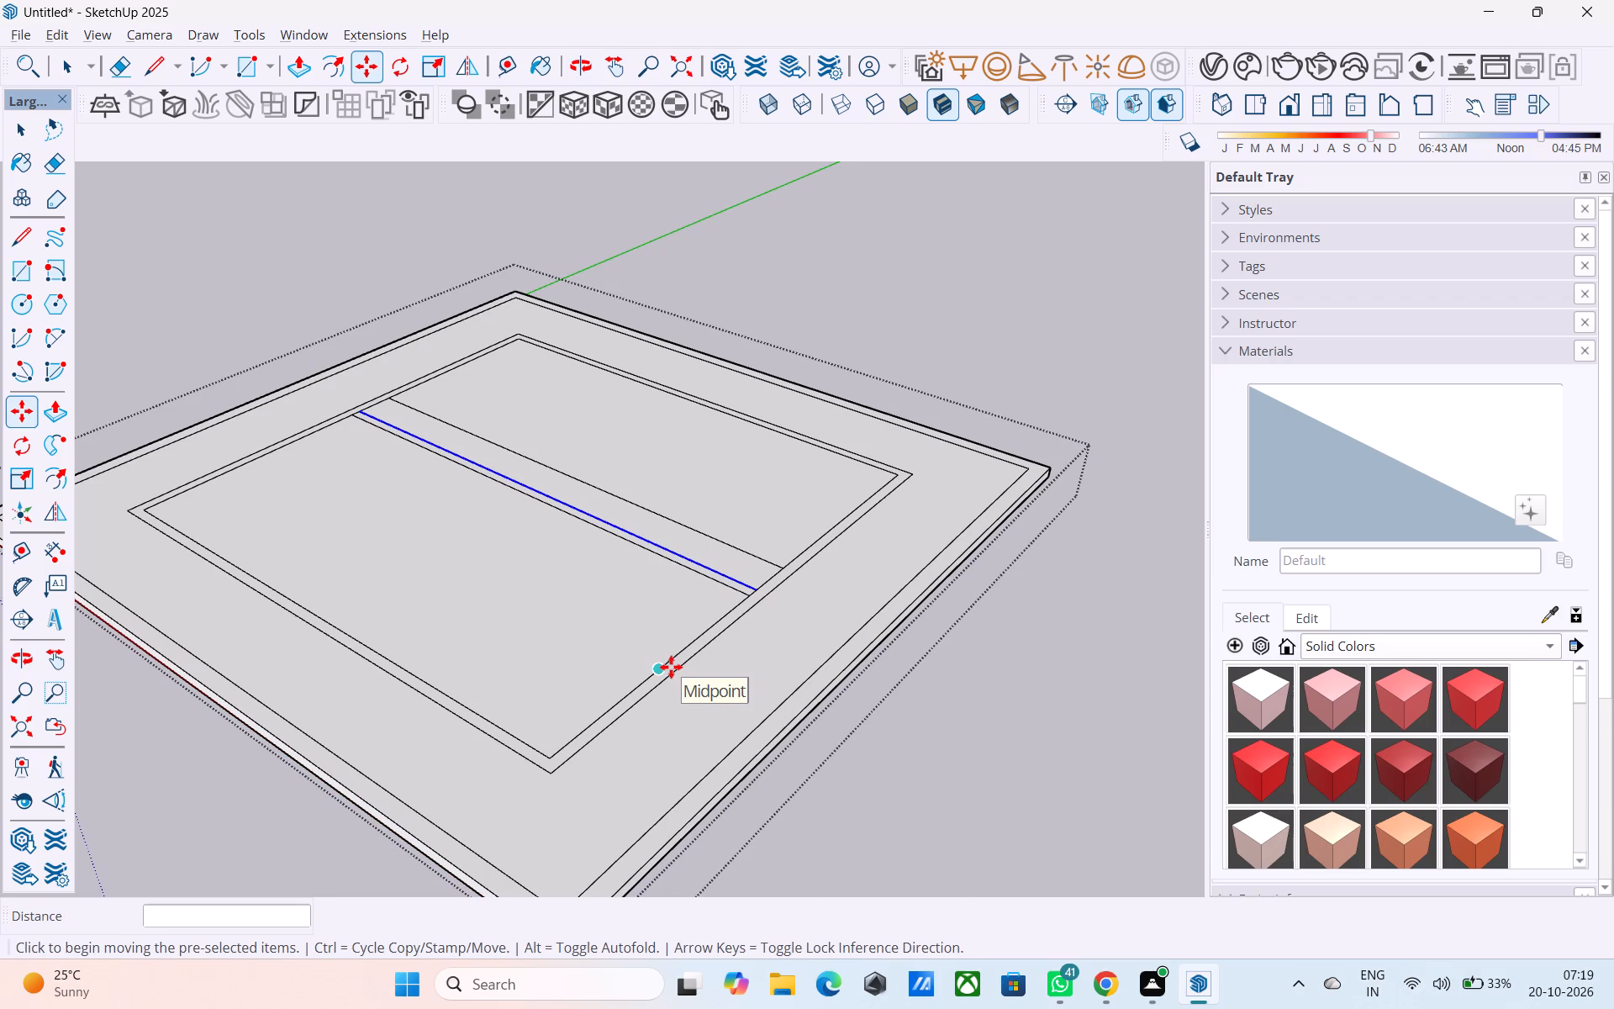
pyautogui.moveTo(671, 667); pyautogui.dragTo(673, 678, button='middle')
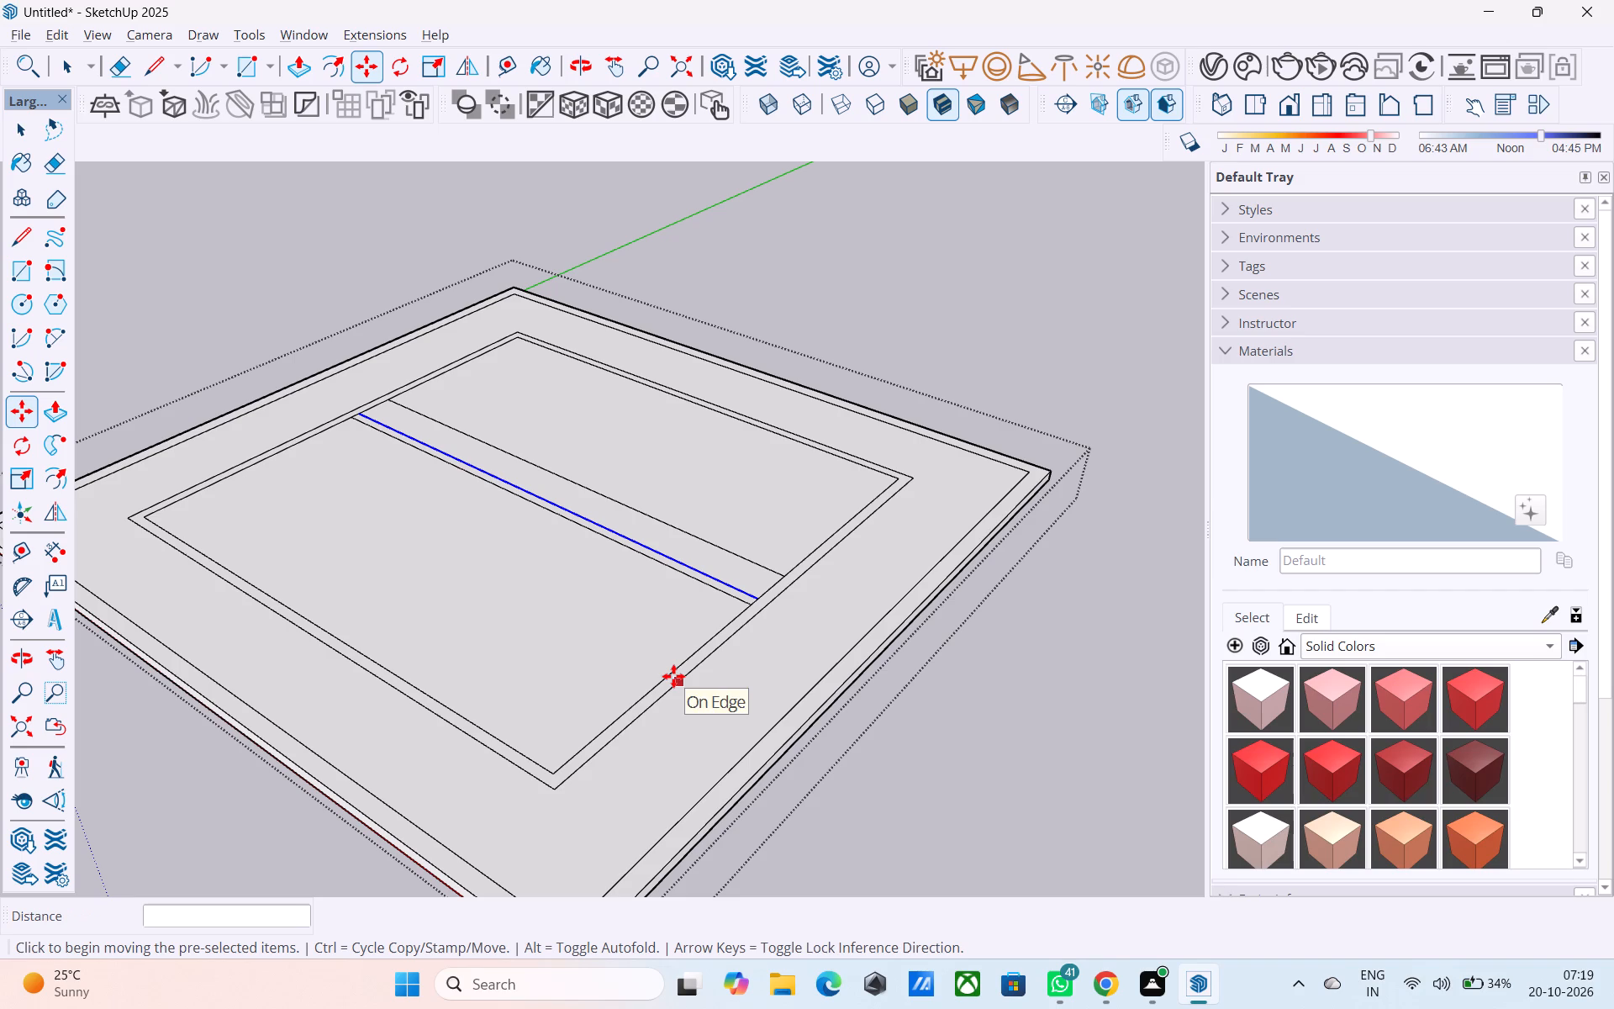
pyautogui.moveTo(620, 687); pyautogui.dragTo(619, 854, button='middle')
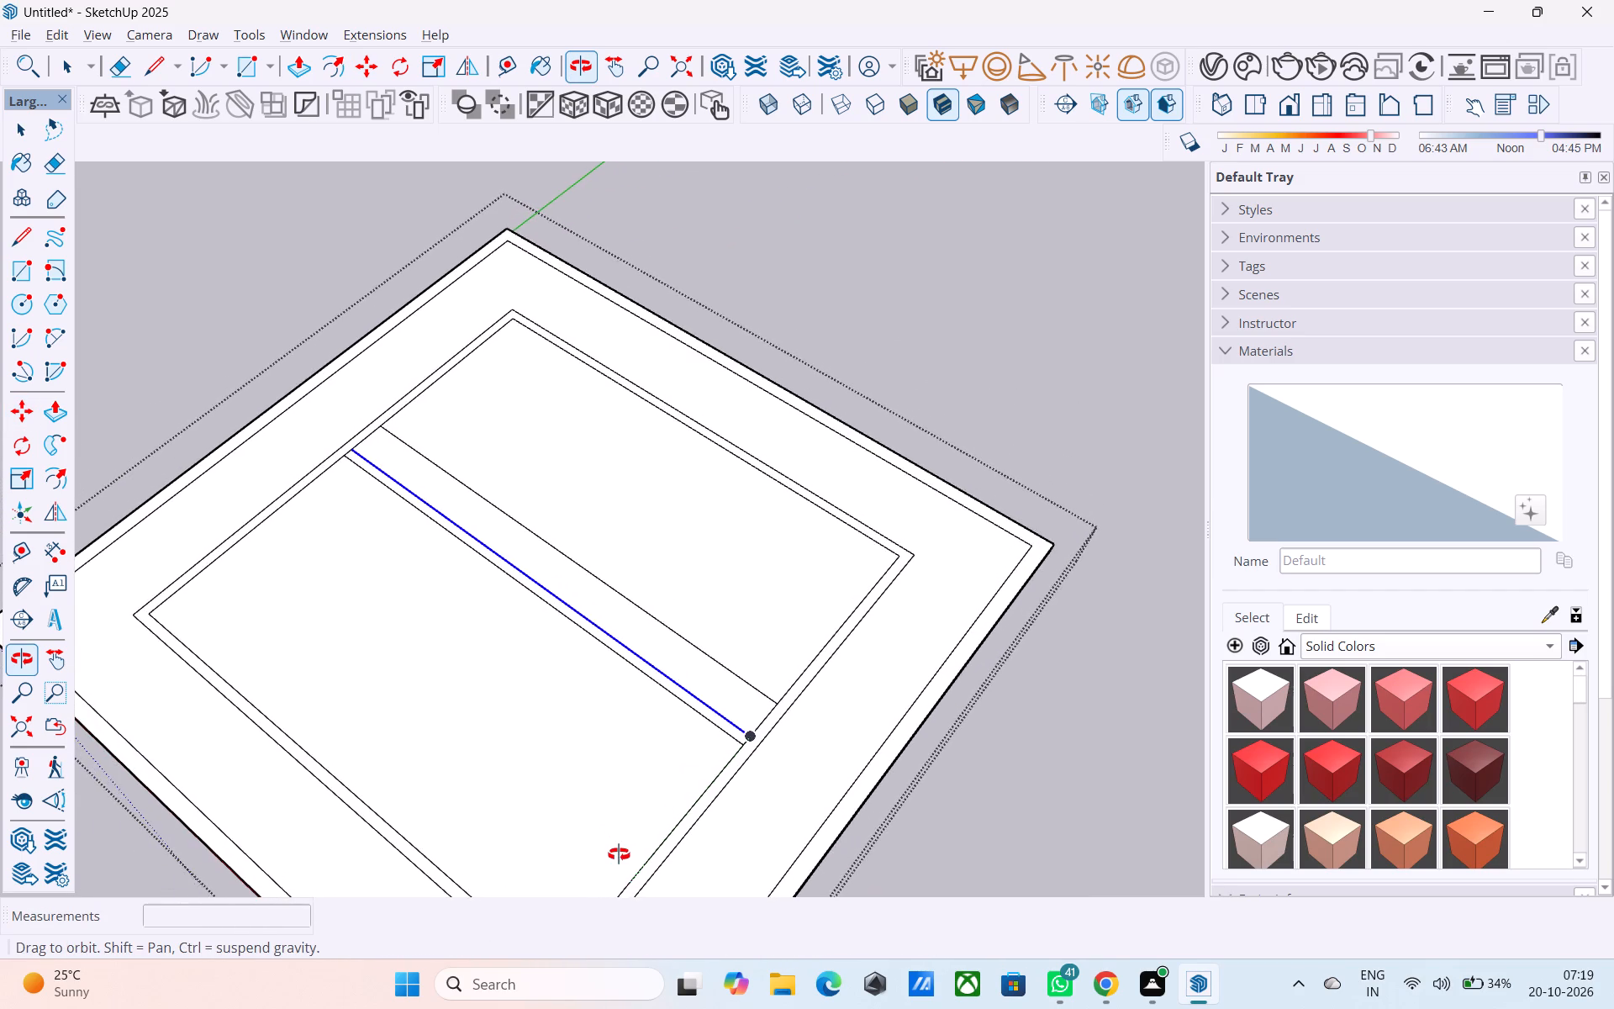
pyautogui.moveTo(619, 854); pyautogui.dragTo(483, 822, button='middle')
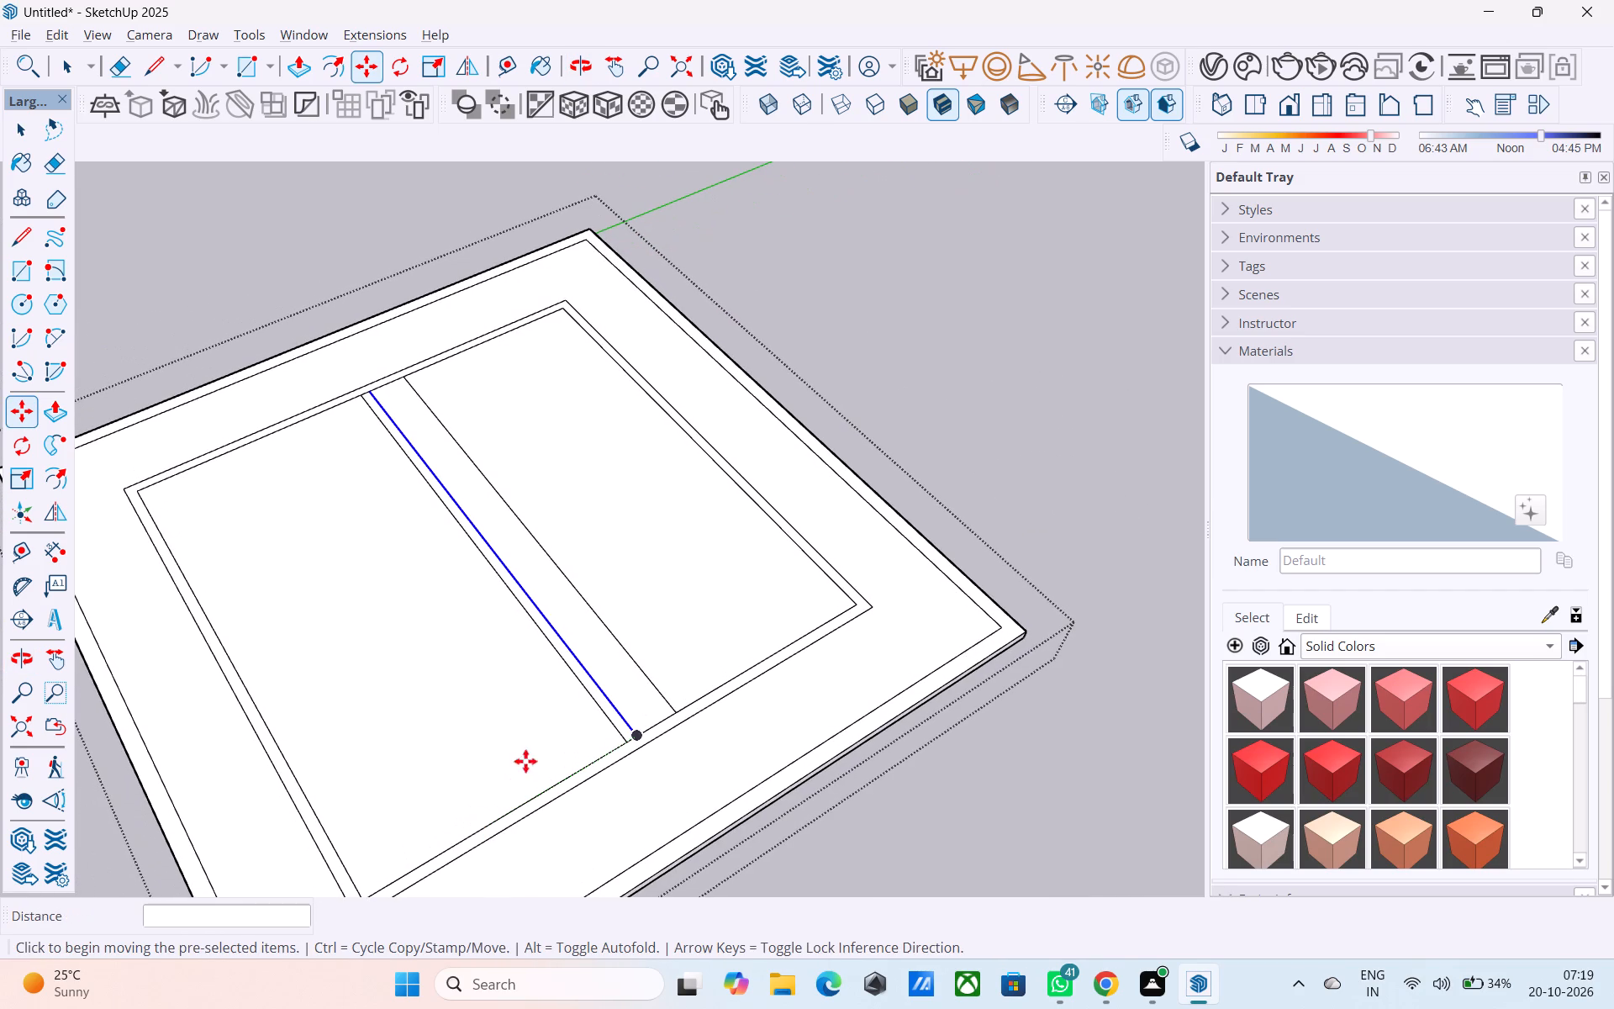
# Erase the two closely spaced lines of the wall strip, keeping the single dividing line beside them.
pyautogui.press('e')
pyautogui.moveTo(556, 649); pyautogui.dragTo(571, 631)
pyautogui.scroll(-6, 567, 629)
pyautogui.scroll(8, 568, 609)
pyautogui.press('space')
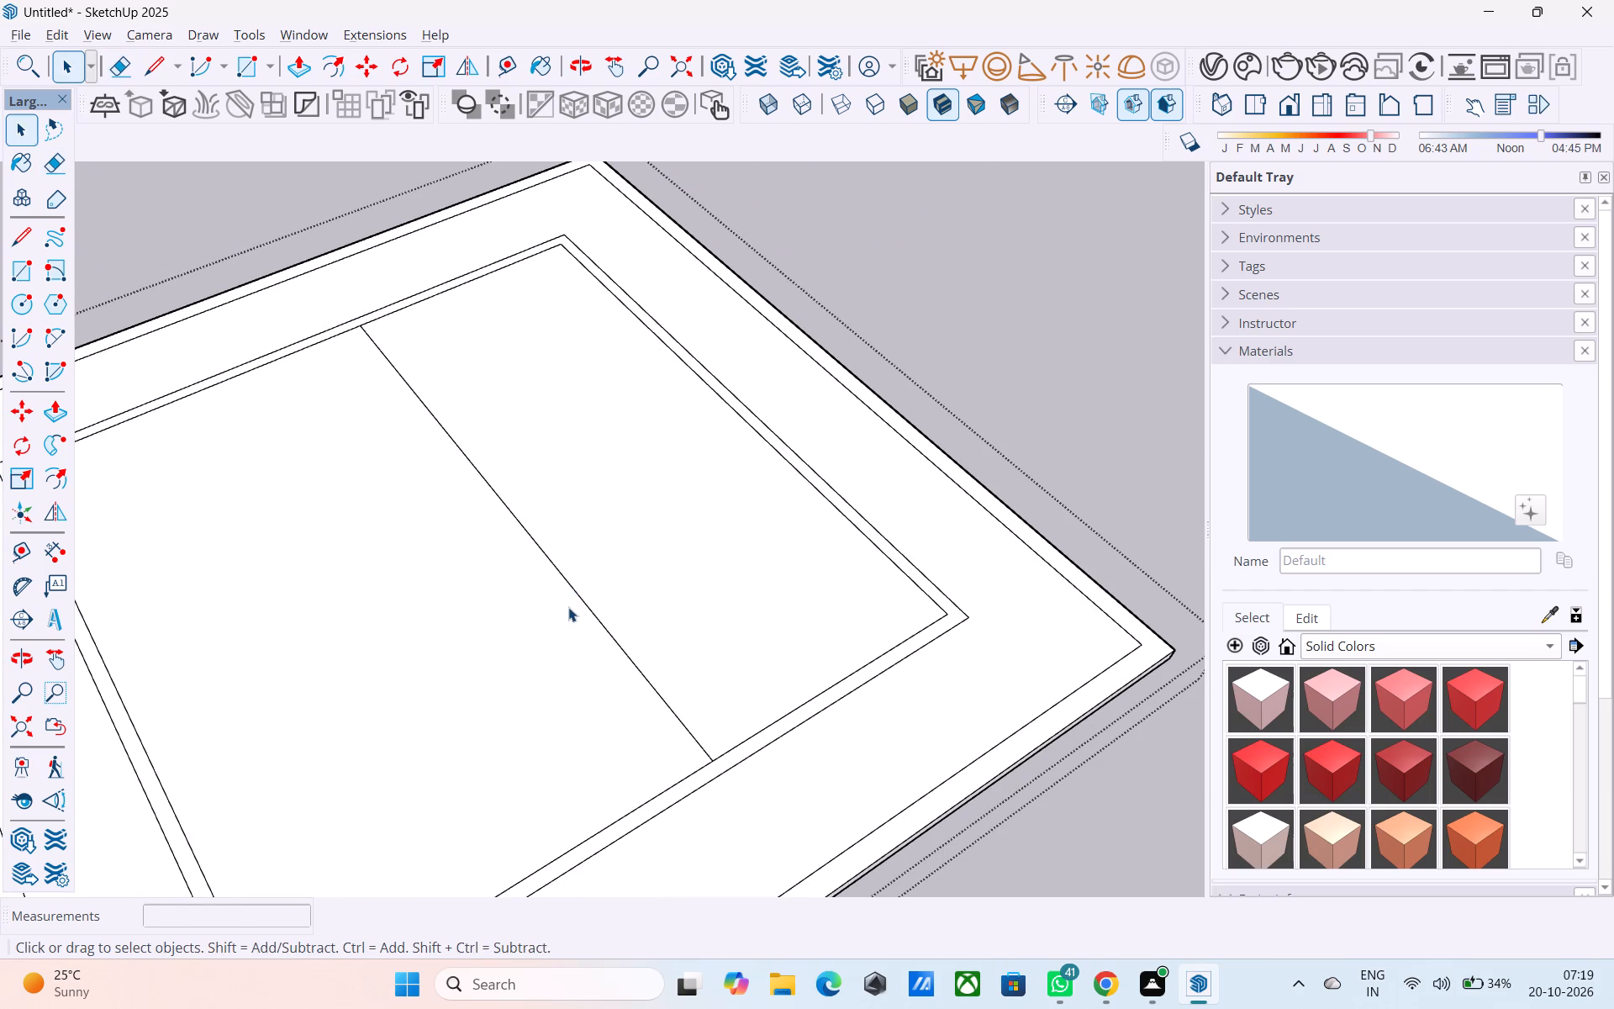
# Check the distance from the dividing line's end to the wall outline's nearest inner corner with the Line tool.
pyautogui.write('l')
pyautogui.press('space')
pyautogui.press('l')
pyautogui.click(709, 760)
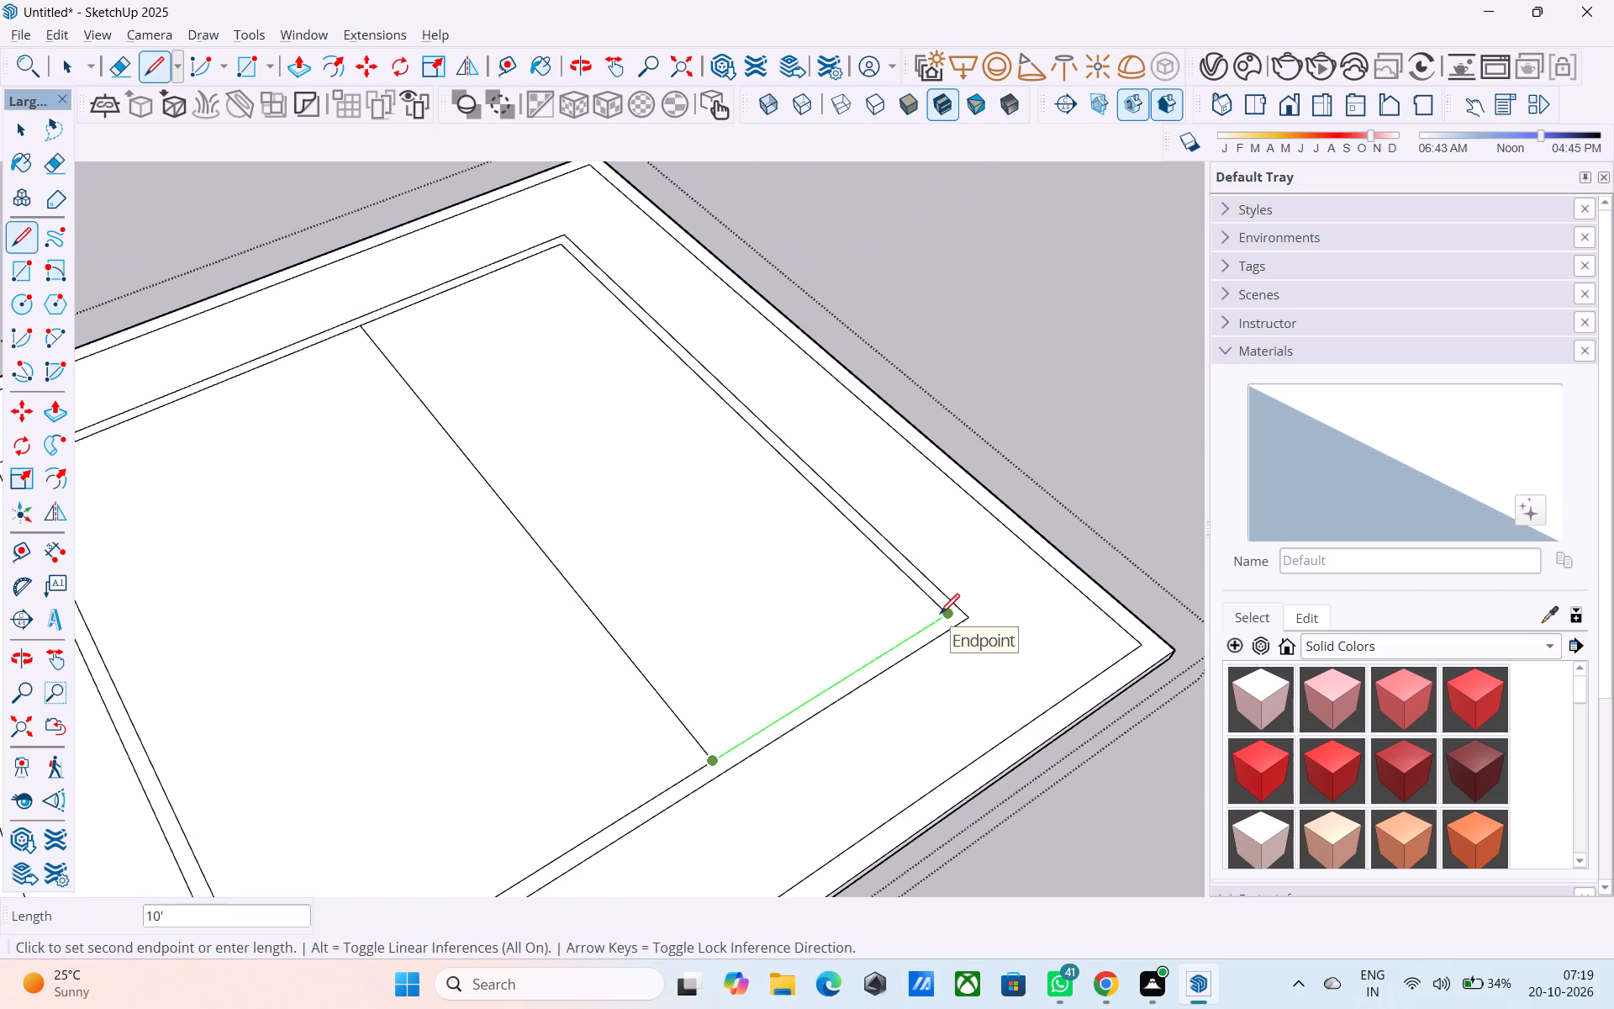
pyautogui.scroll(-5, 940, 615)
pyautogui.press('space')
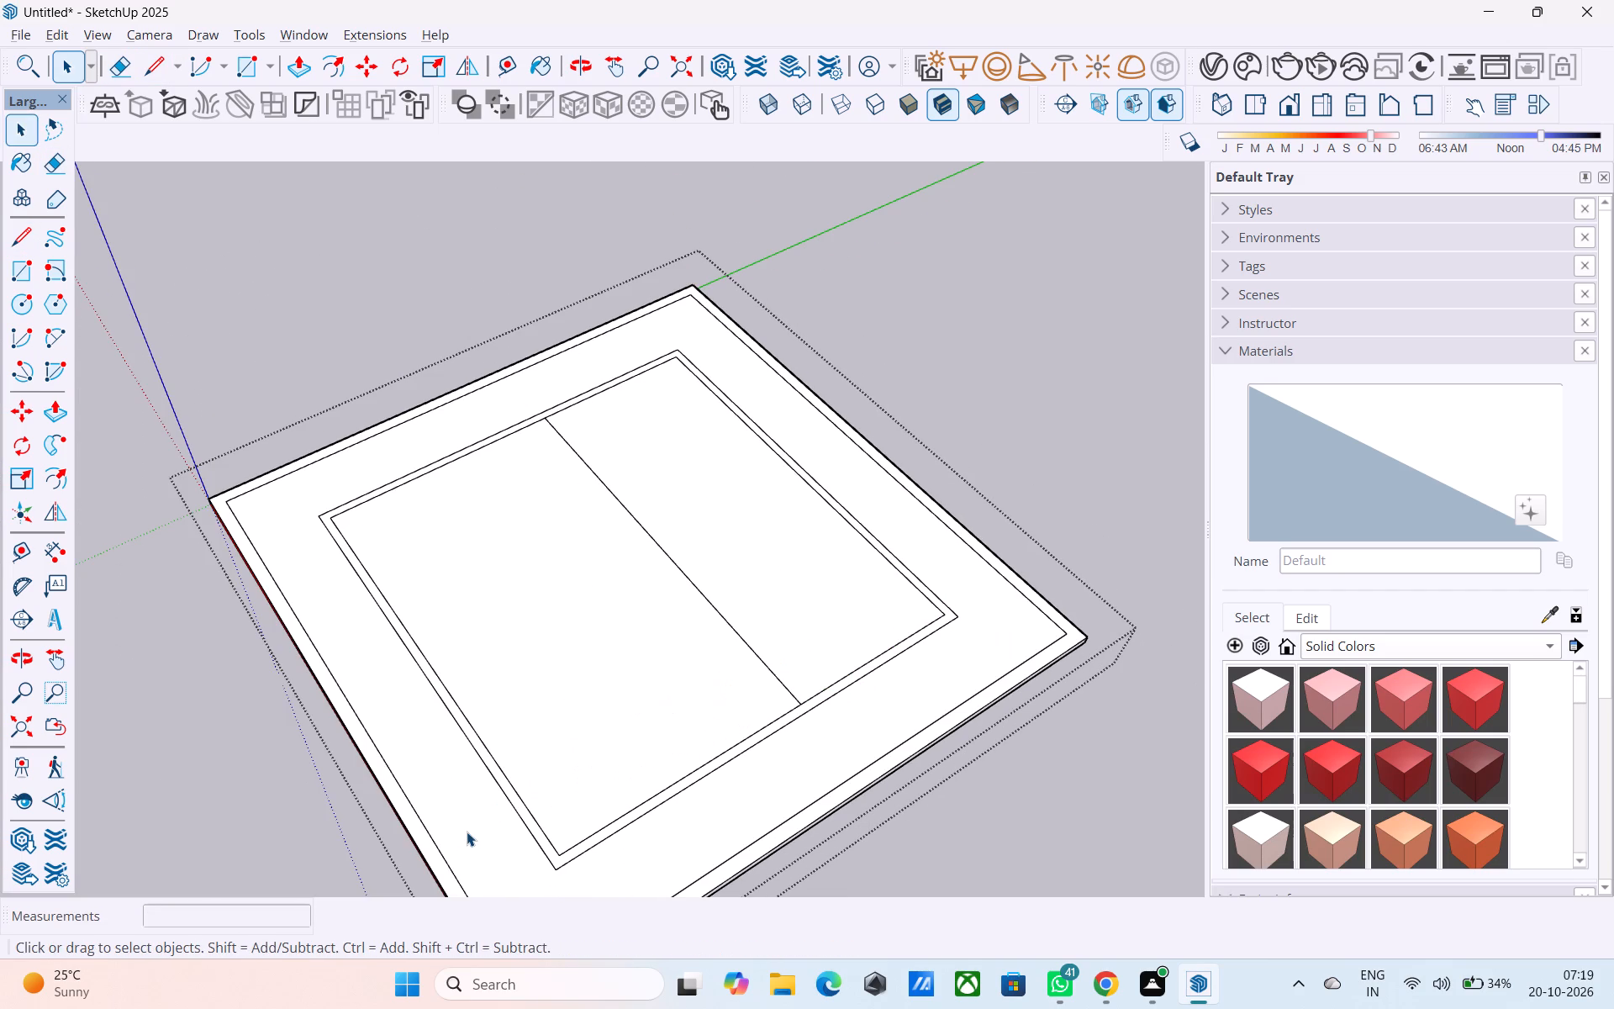
# Copy the wall outline's inner edge alongside the red axis 10' inward as a second dividing line.
pyautogui.click(525, 805)
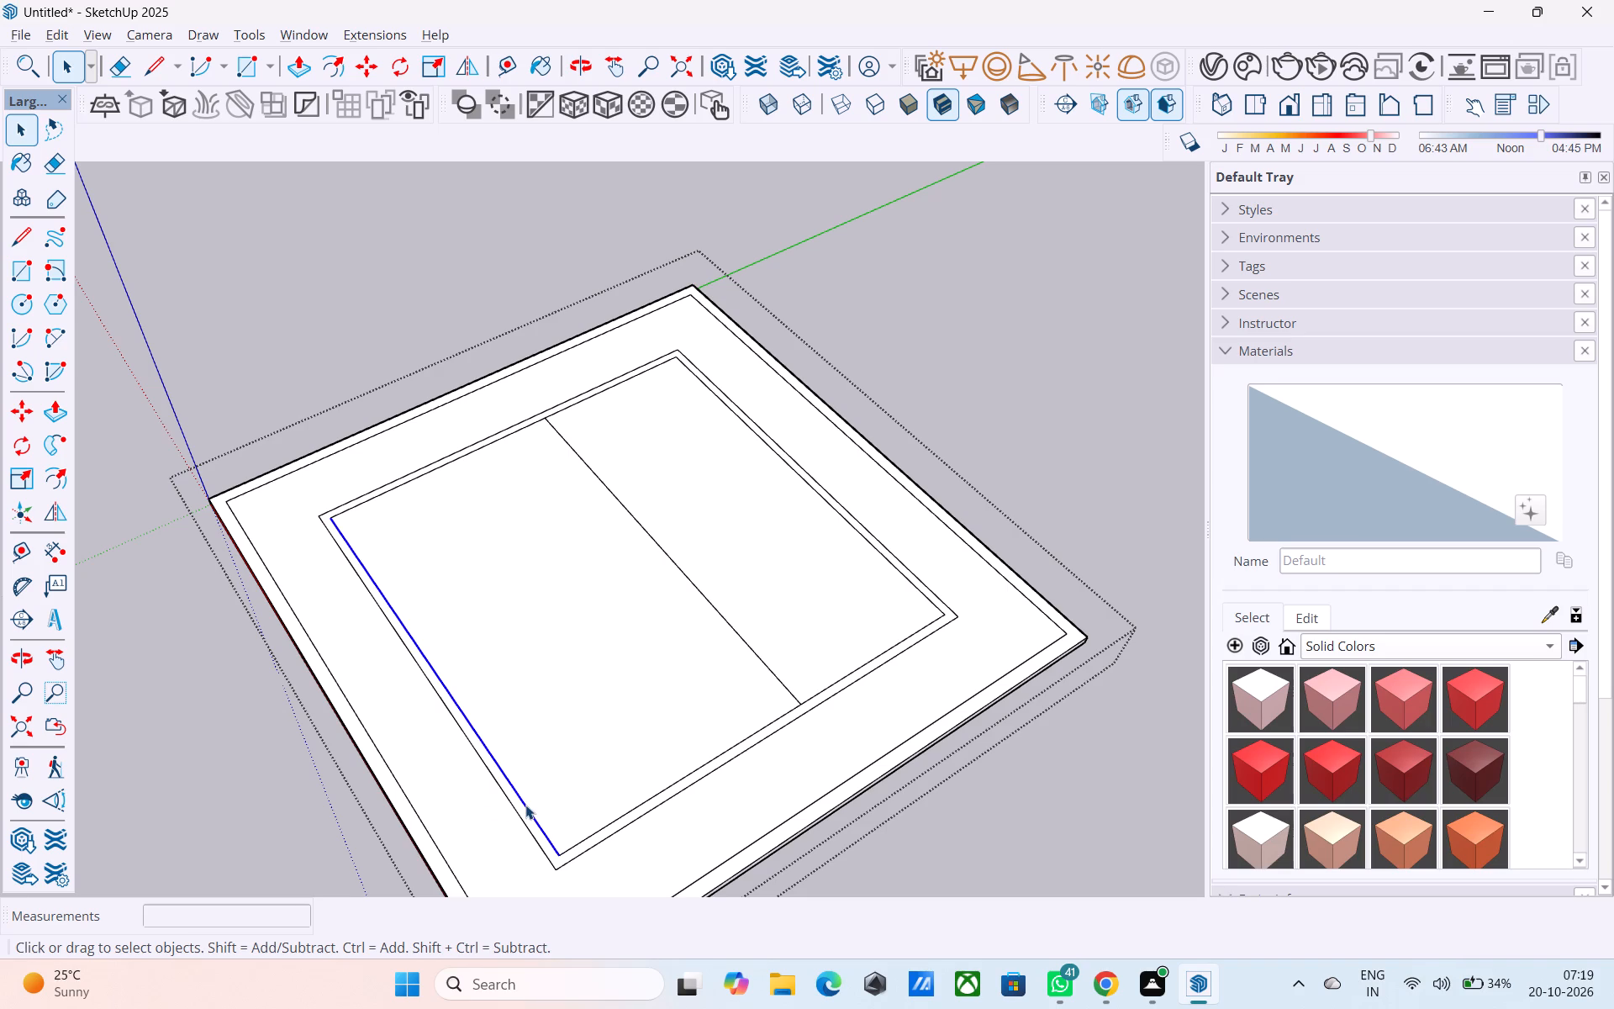
pyautogui.press('m')
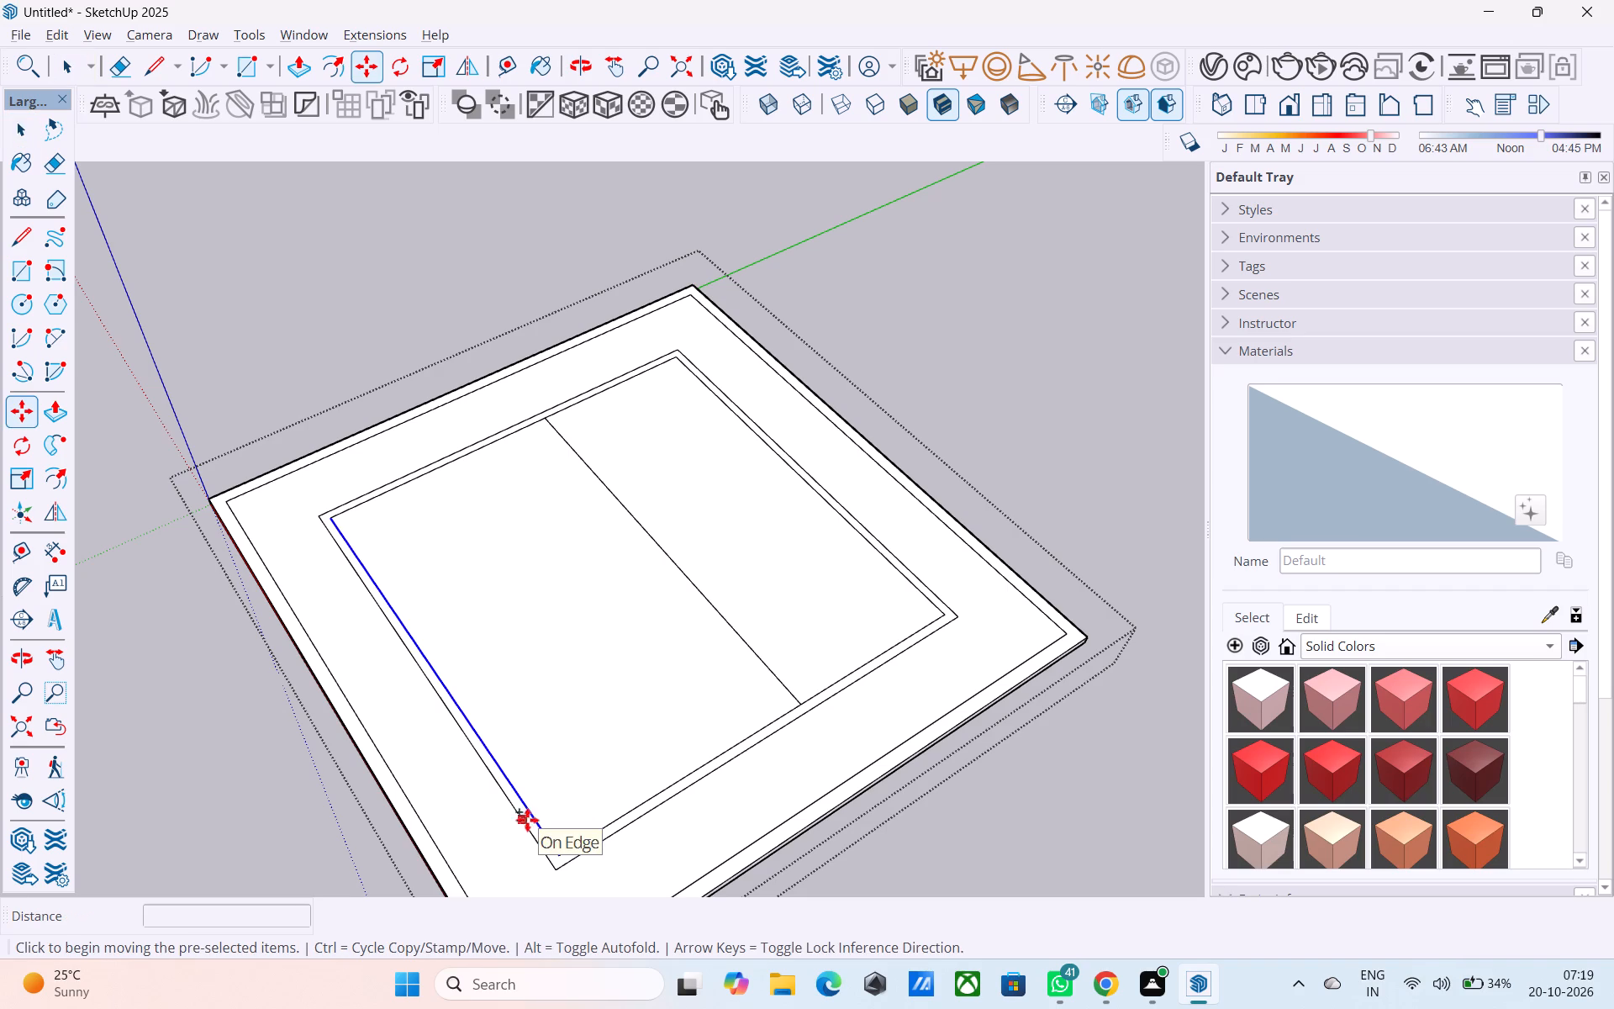
pyautogui.click(564, 855)
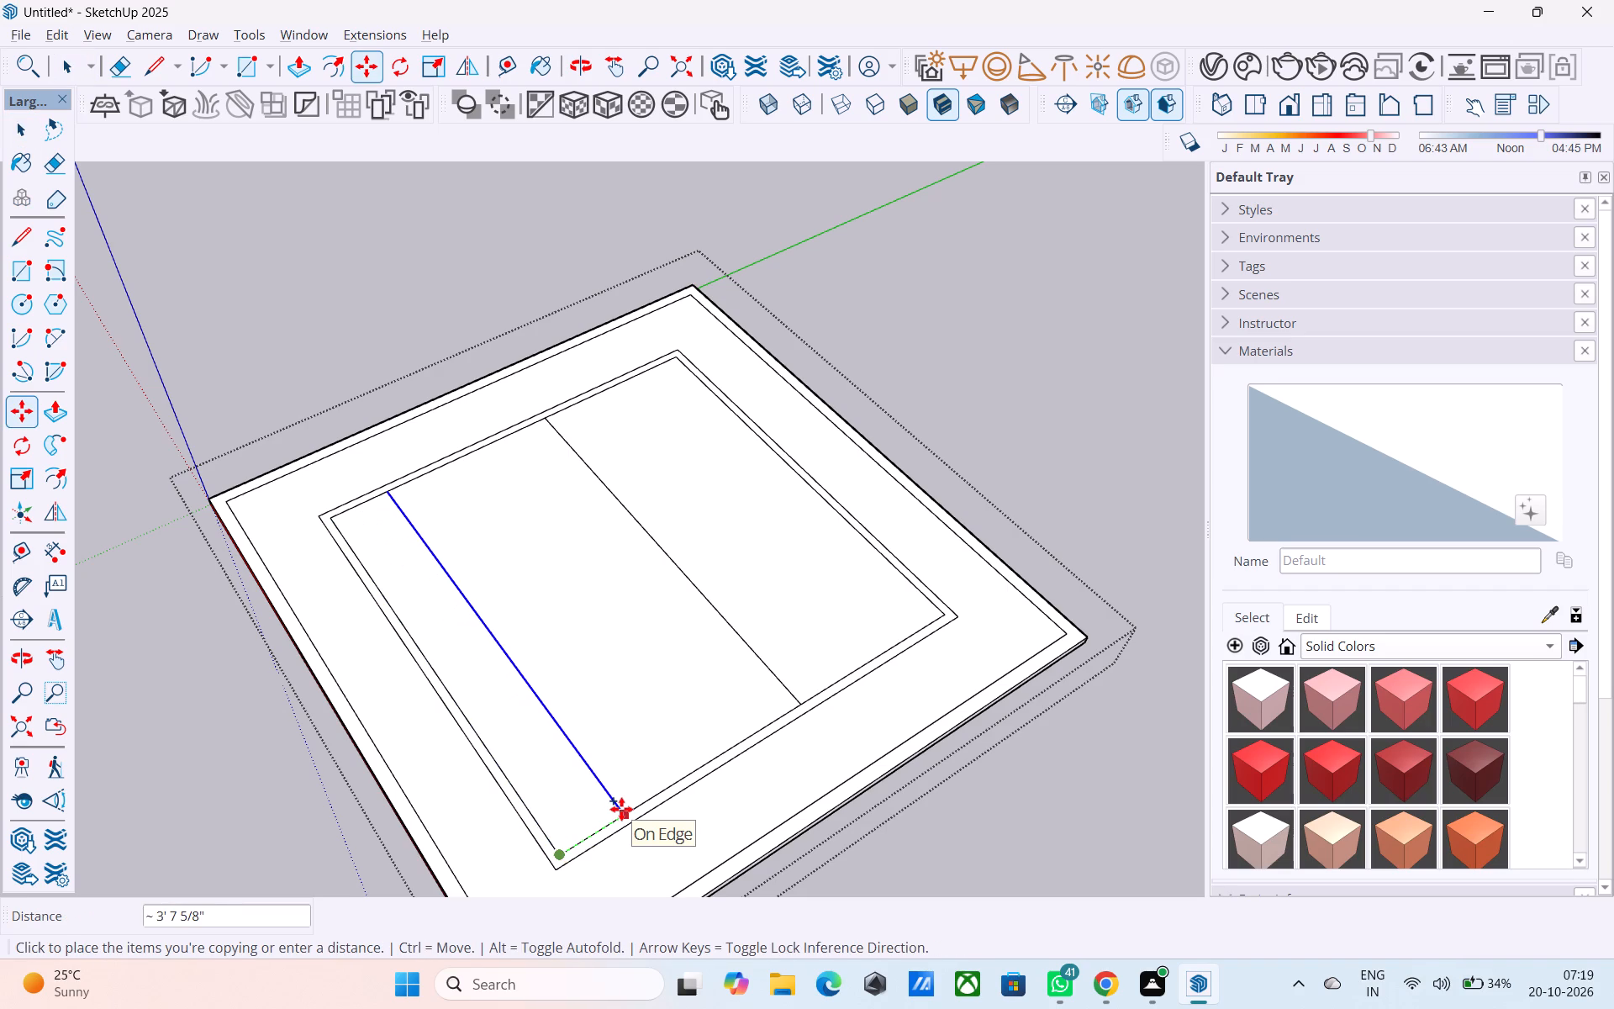
pyautogui.write('10')
pyautogui.press("'")
pyautogui.press('Return')
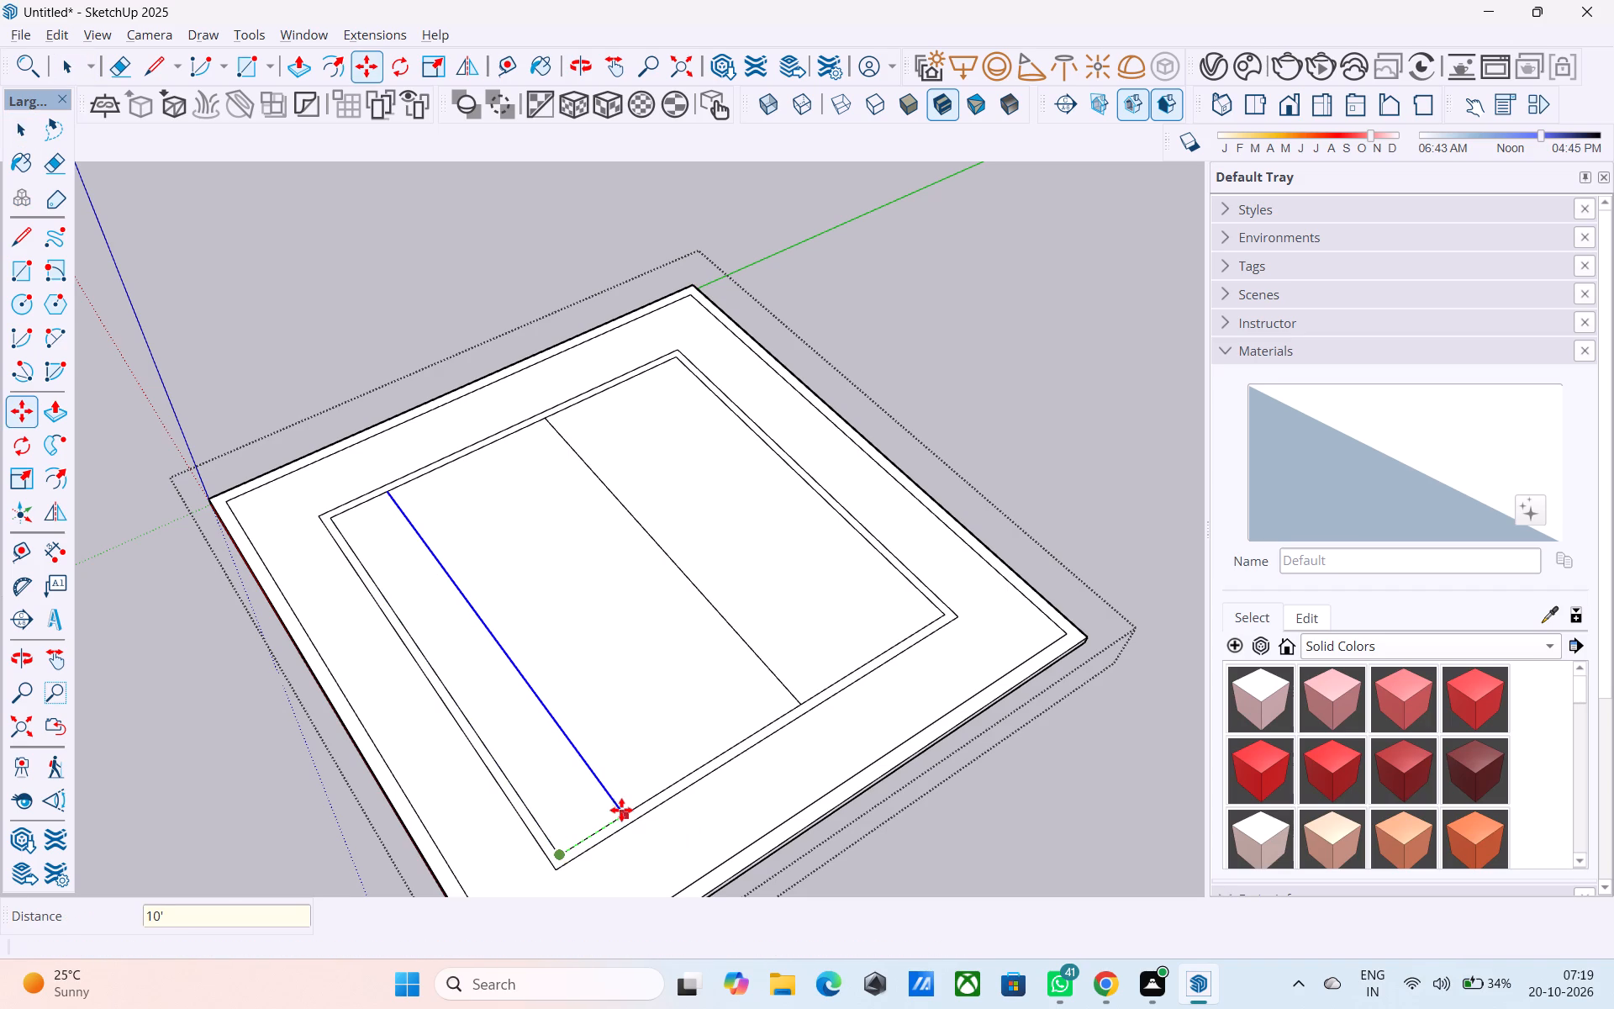
# Copy the new dividing line 6" towards the other dividing line to form a wall thickness.
pyautogui.moveTo(630, 787); pyautogui.dragTo(631, 746, button='middle')
pyautogui.scroll(5, 792, 748)
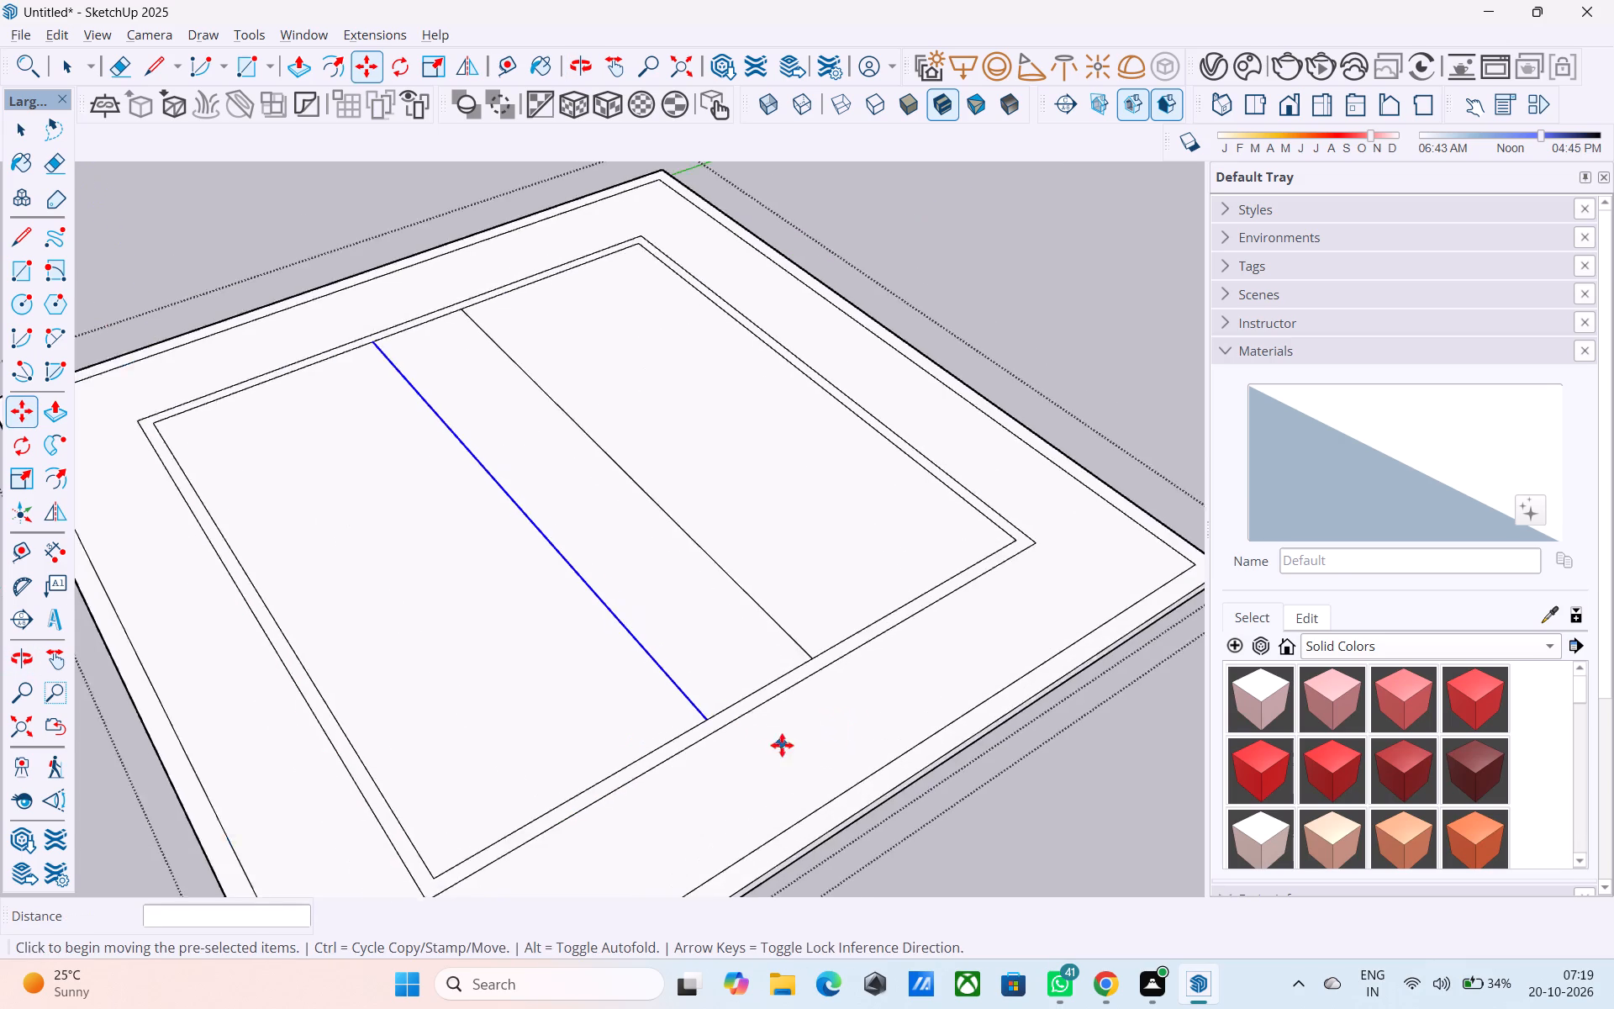
pyautogui.scroll(2, 762, 732)
pyautogui.click(683, 705)
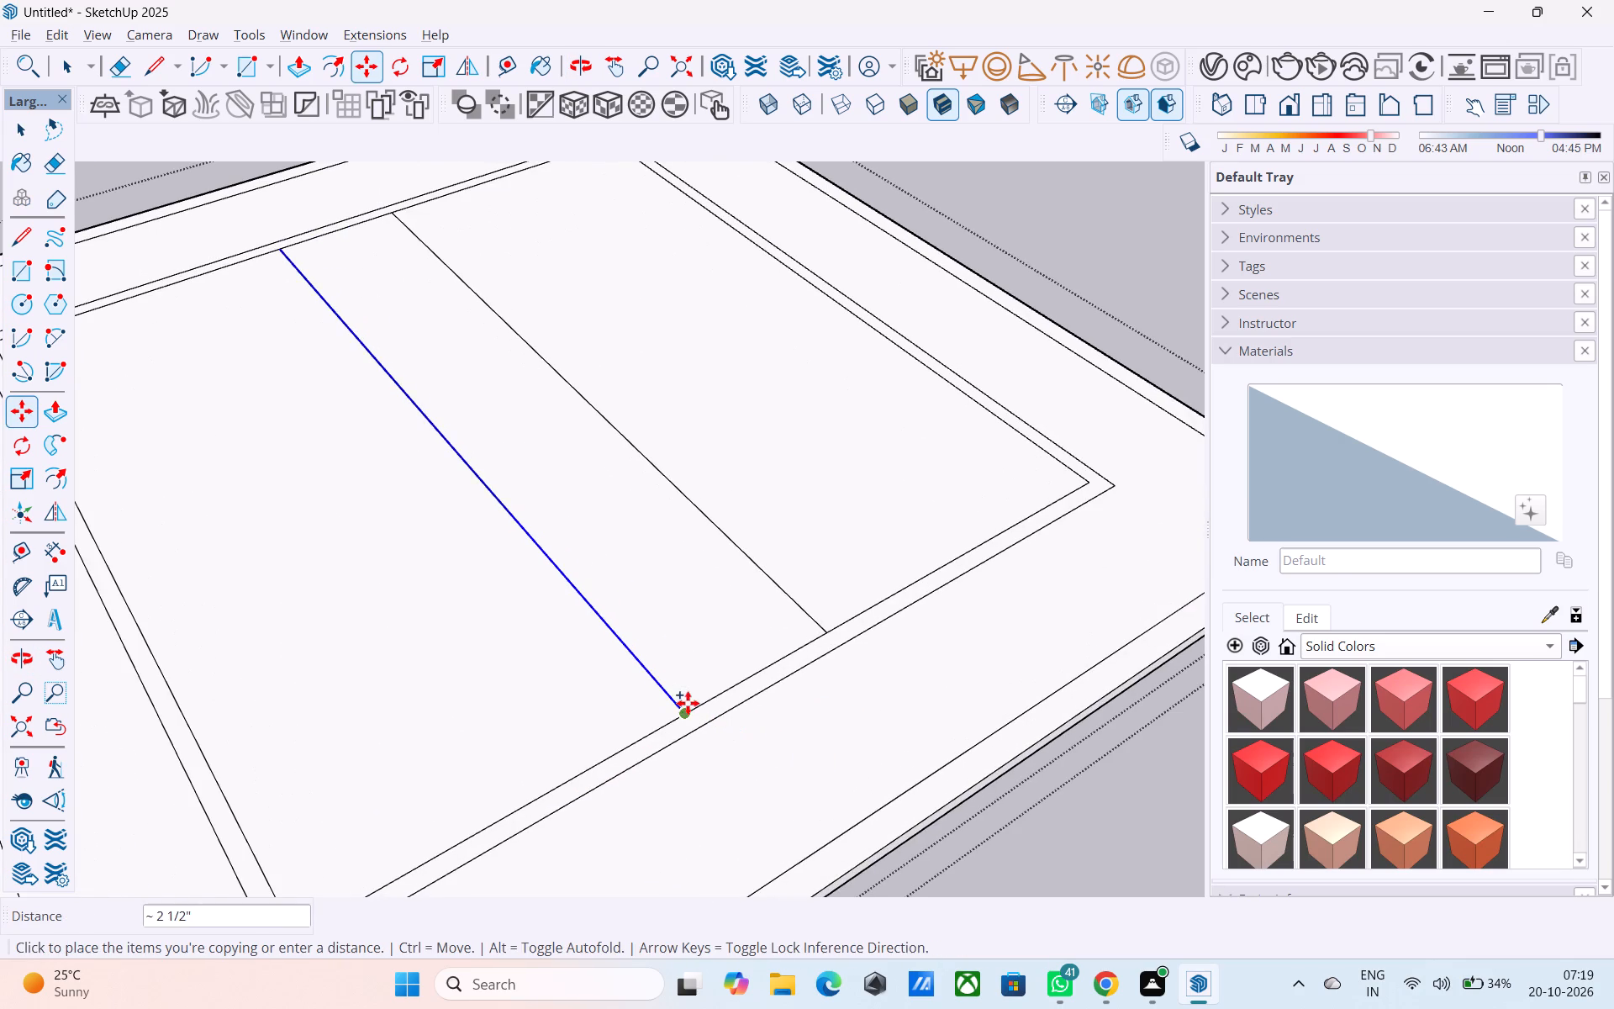
pyautogui.press('6')
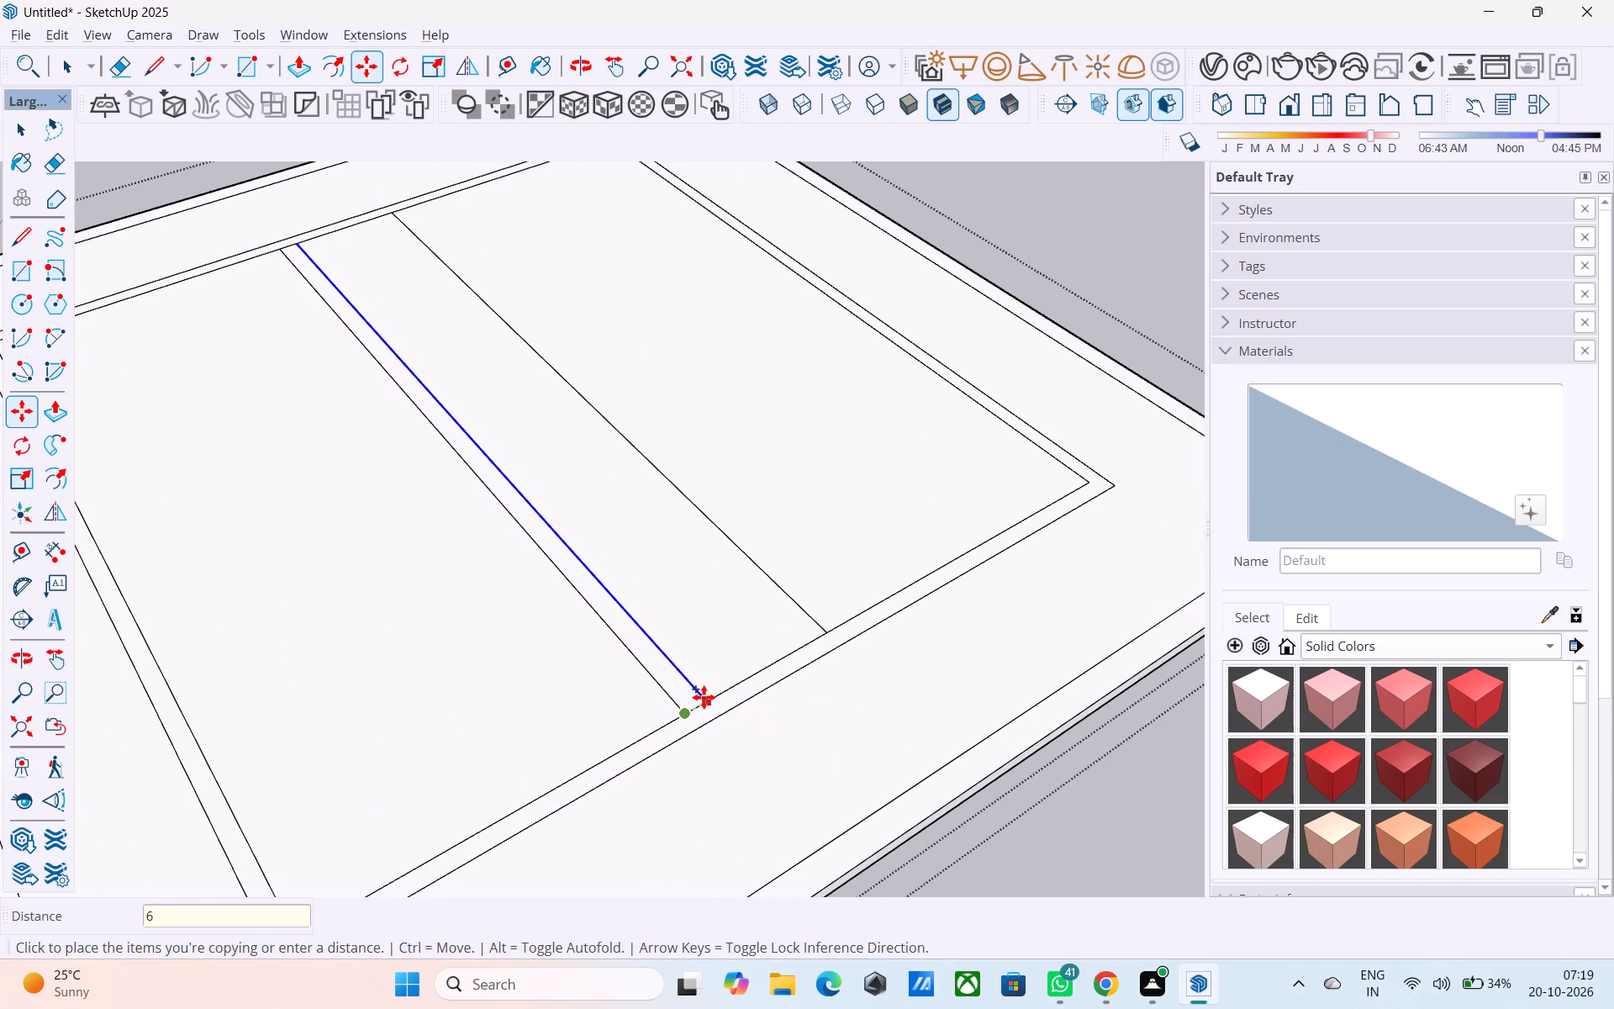
pyautogui.hotkey('shift', '"')
pyautogui.press('Return')
pyautogui.press('space')
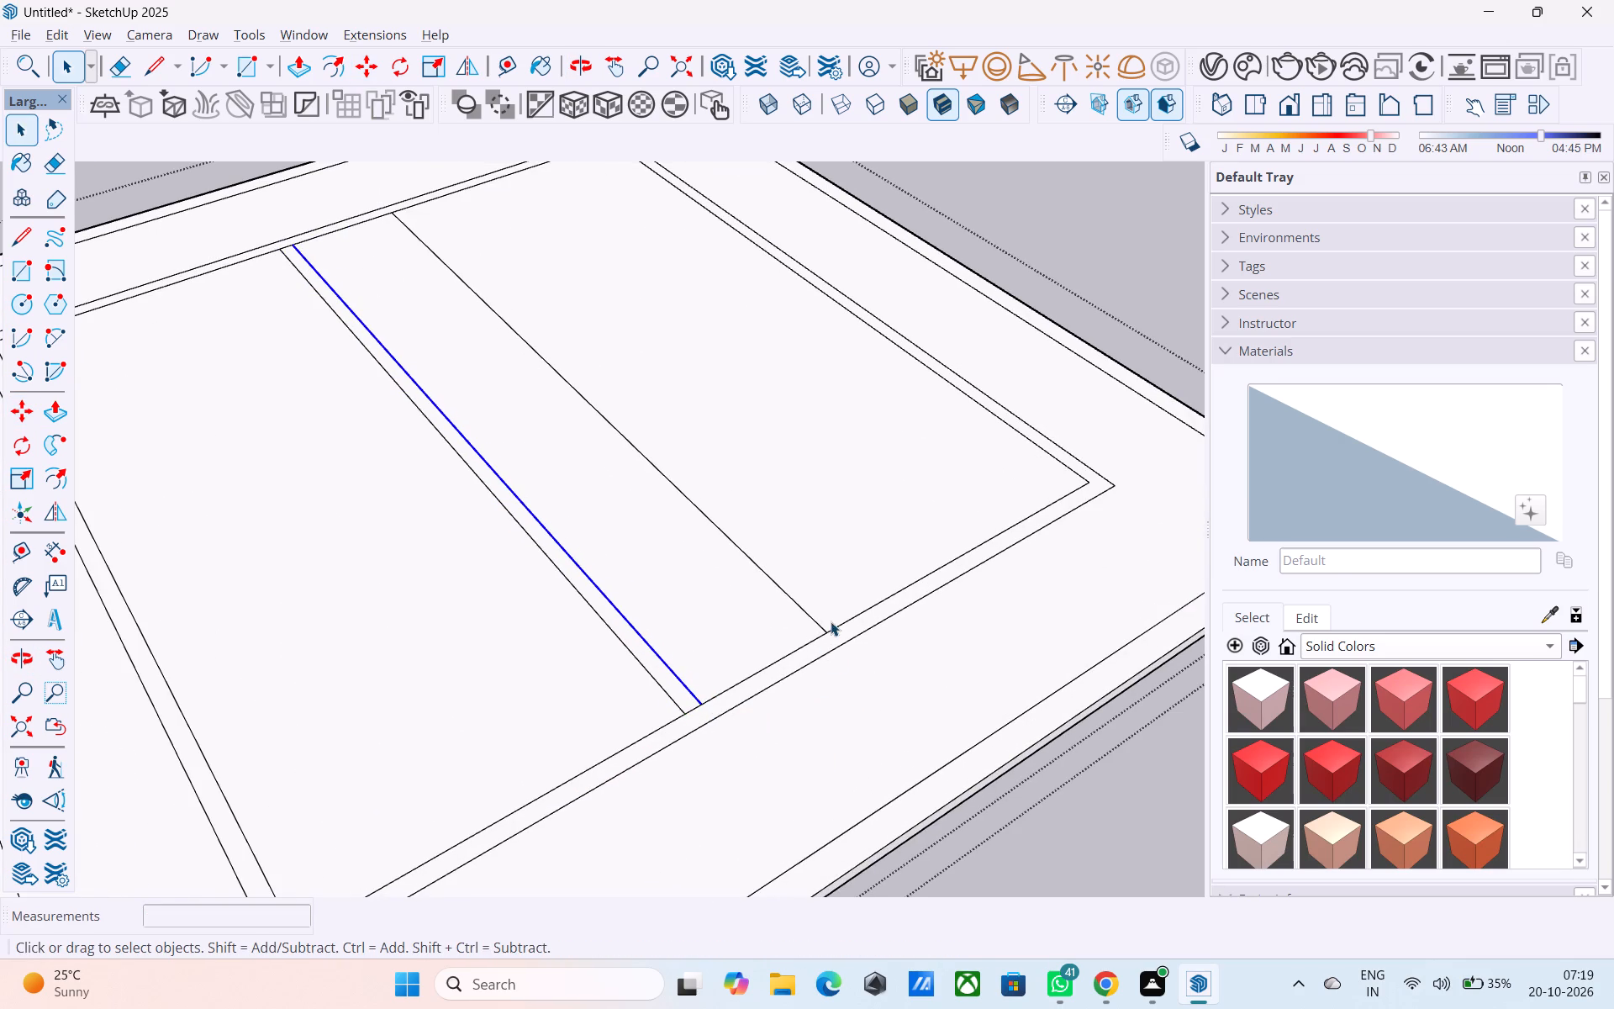
# Copy the remaining single dividing line 6" towards the finished partition strip to form the second partition's thickness.
pyautogui.click(818, 621)
pyautogui.press('m')
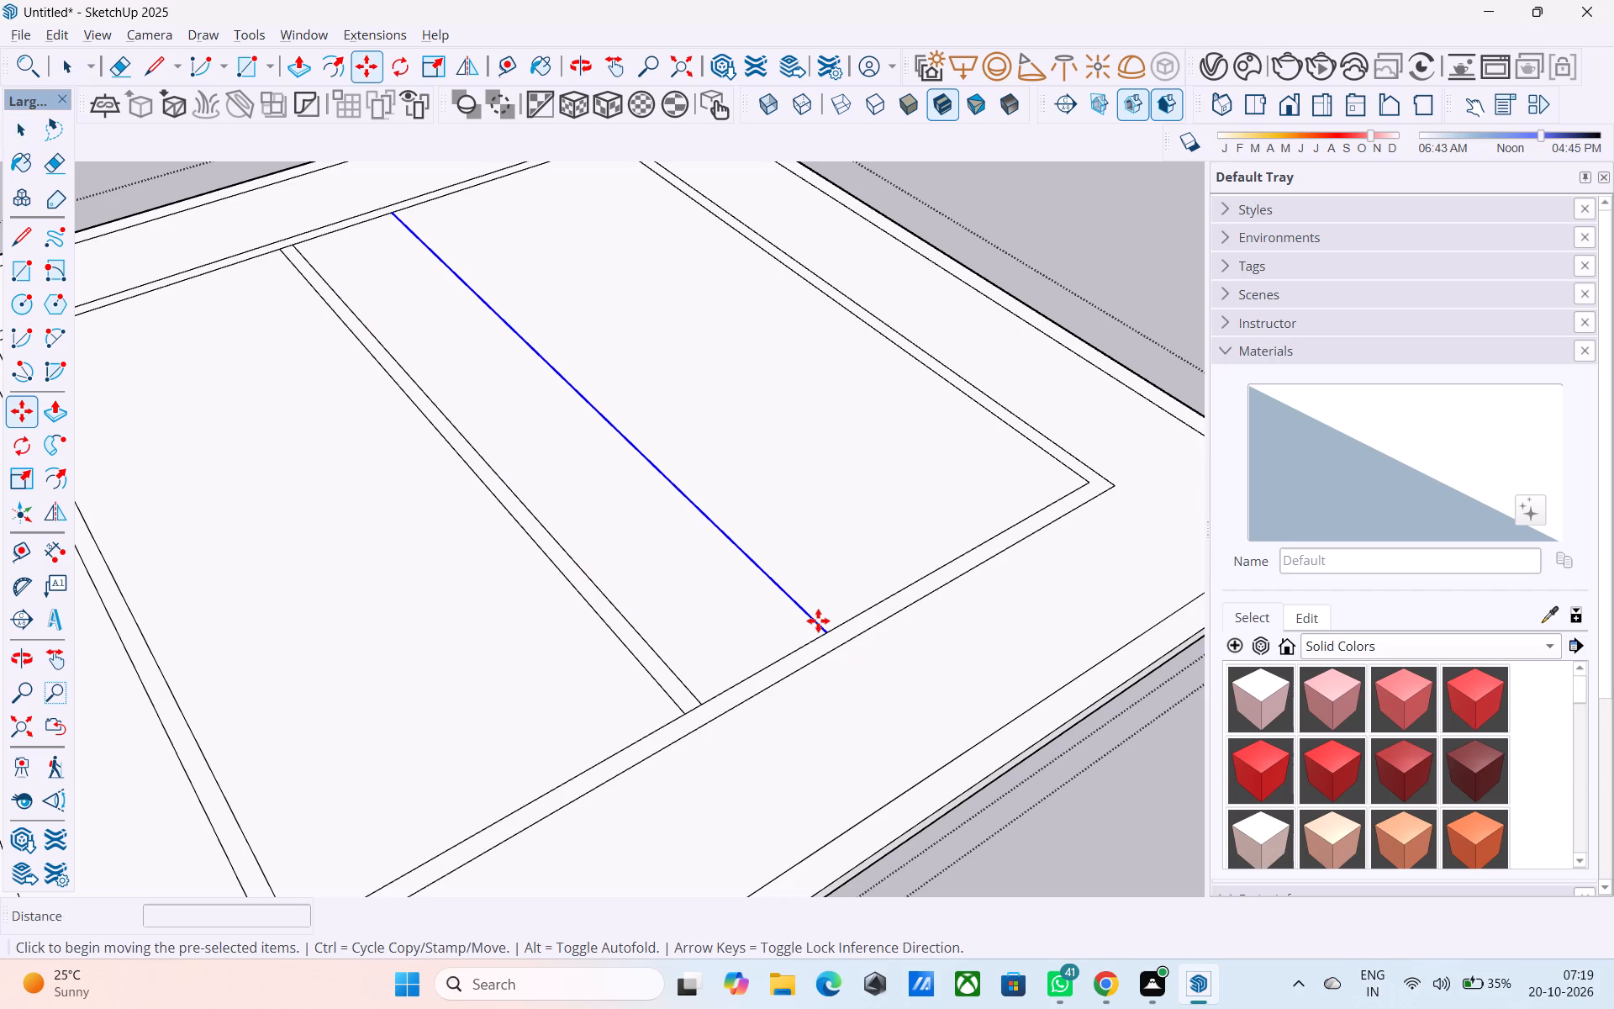
pyautogui.click(823, 635)
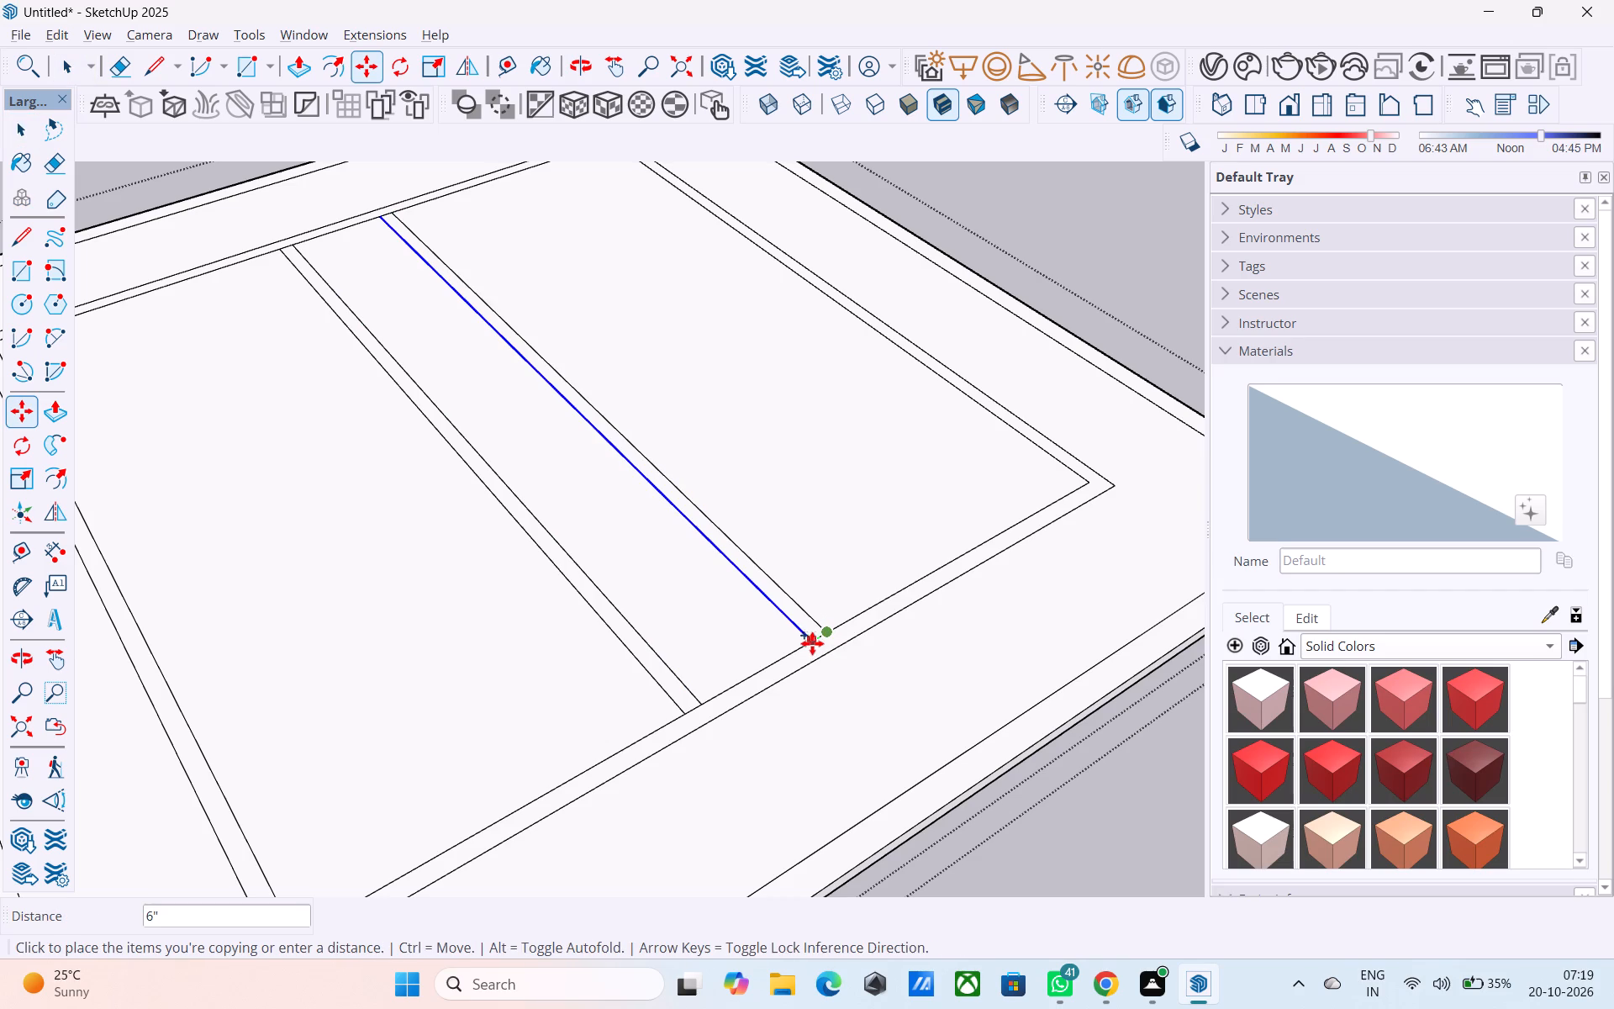
pyautogui.click(811, 643)
# Copy the wall outline's short inner edge 10' inward across the room beside the first partition strip.
pyautogui.scroll(-6, 894, 508)
pyautogui.moveTo(638, 670); pyautogui.dragTo(678, 679, button='middle')
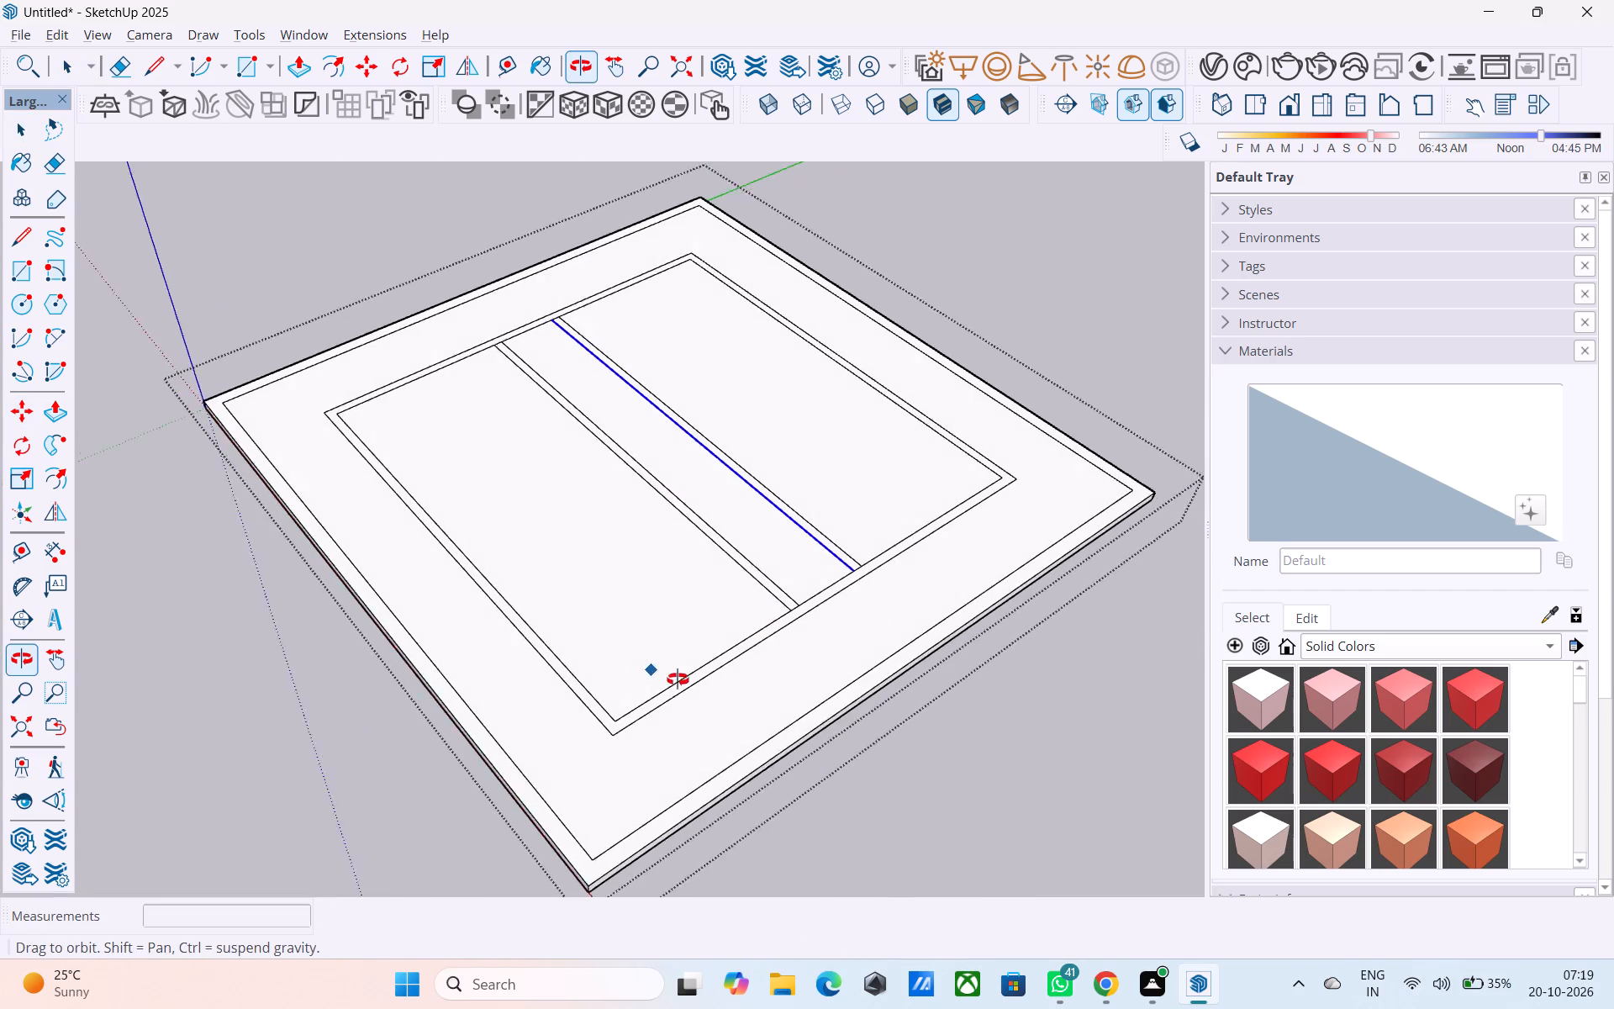
pyautogui.moveTo(678, 679); pyautogui.dragTo(746, 712, button='middle')
pyautogui.scroll(5, 731, 708)
pyautogui.press('space')
pyautogui.click(667, 721)
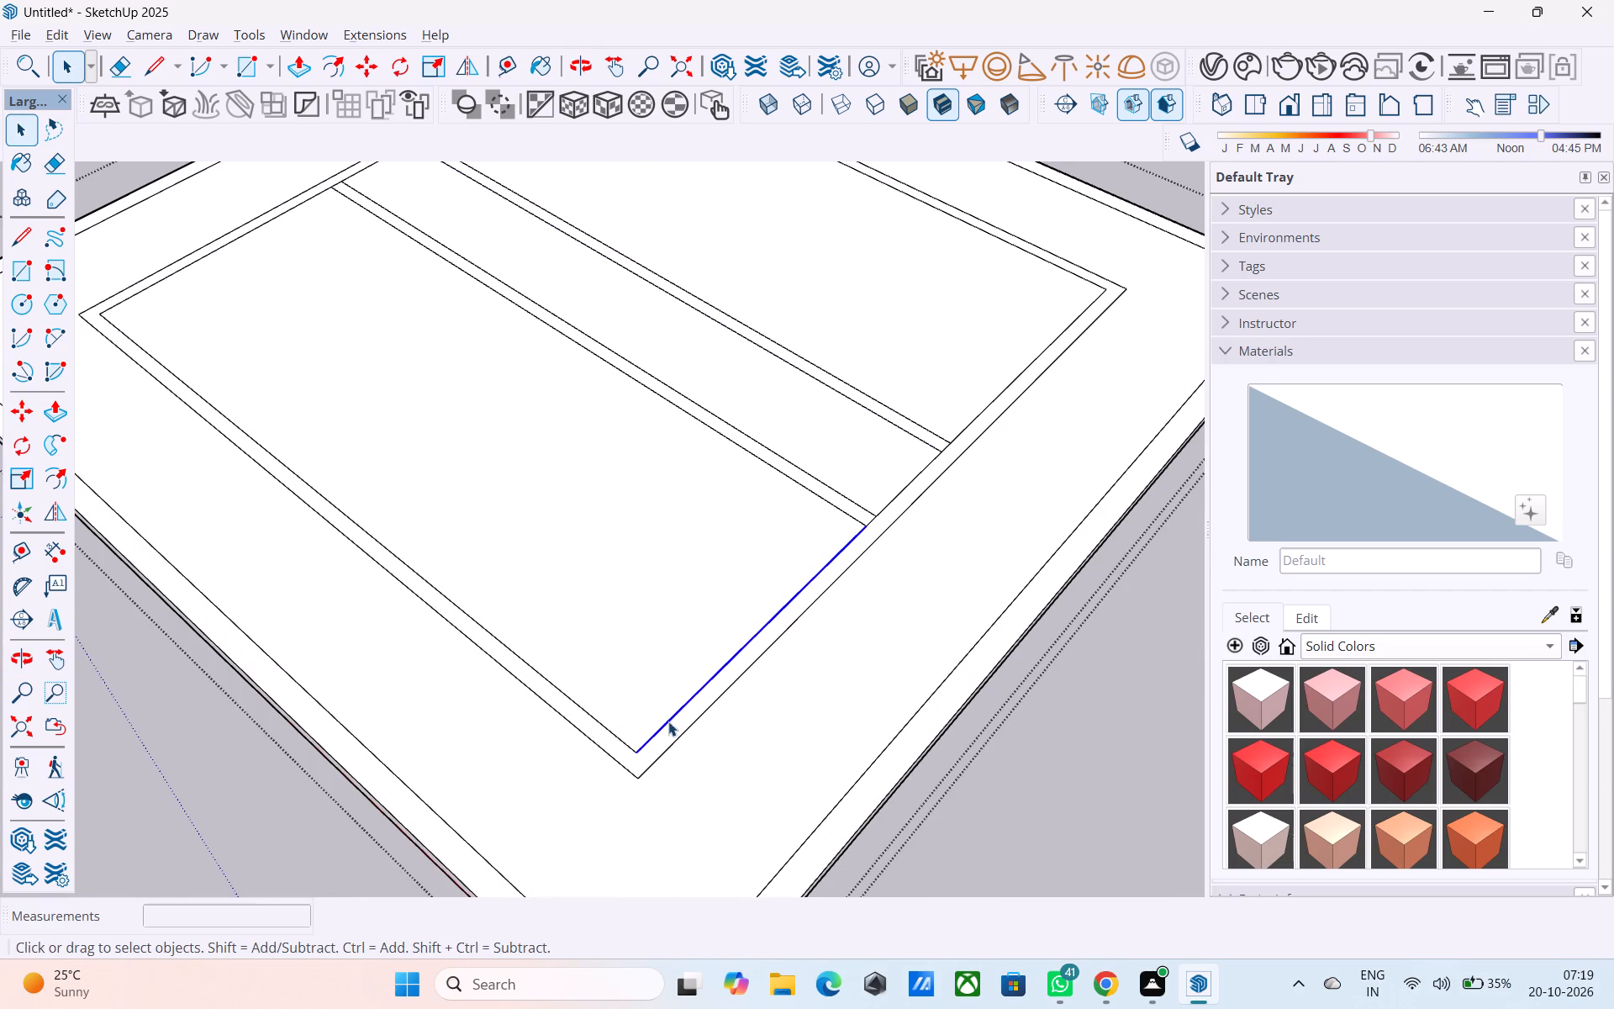
pyautogui.press('m')
pyautogui.click(637, 744)
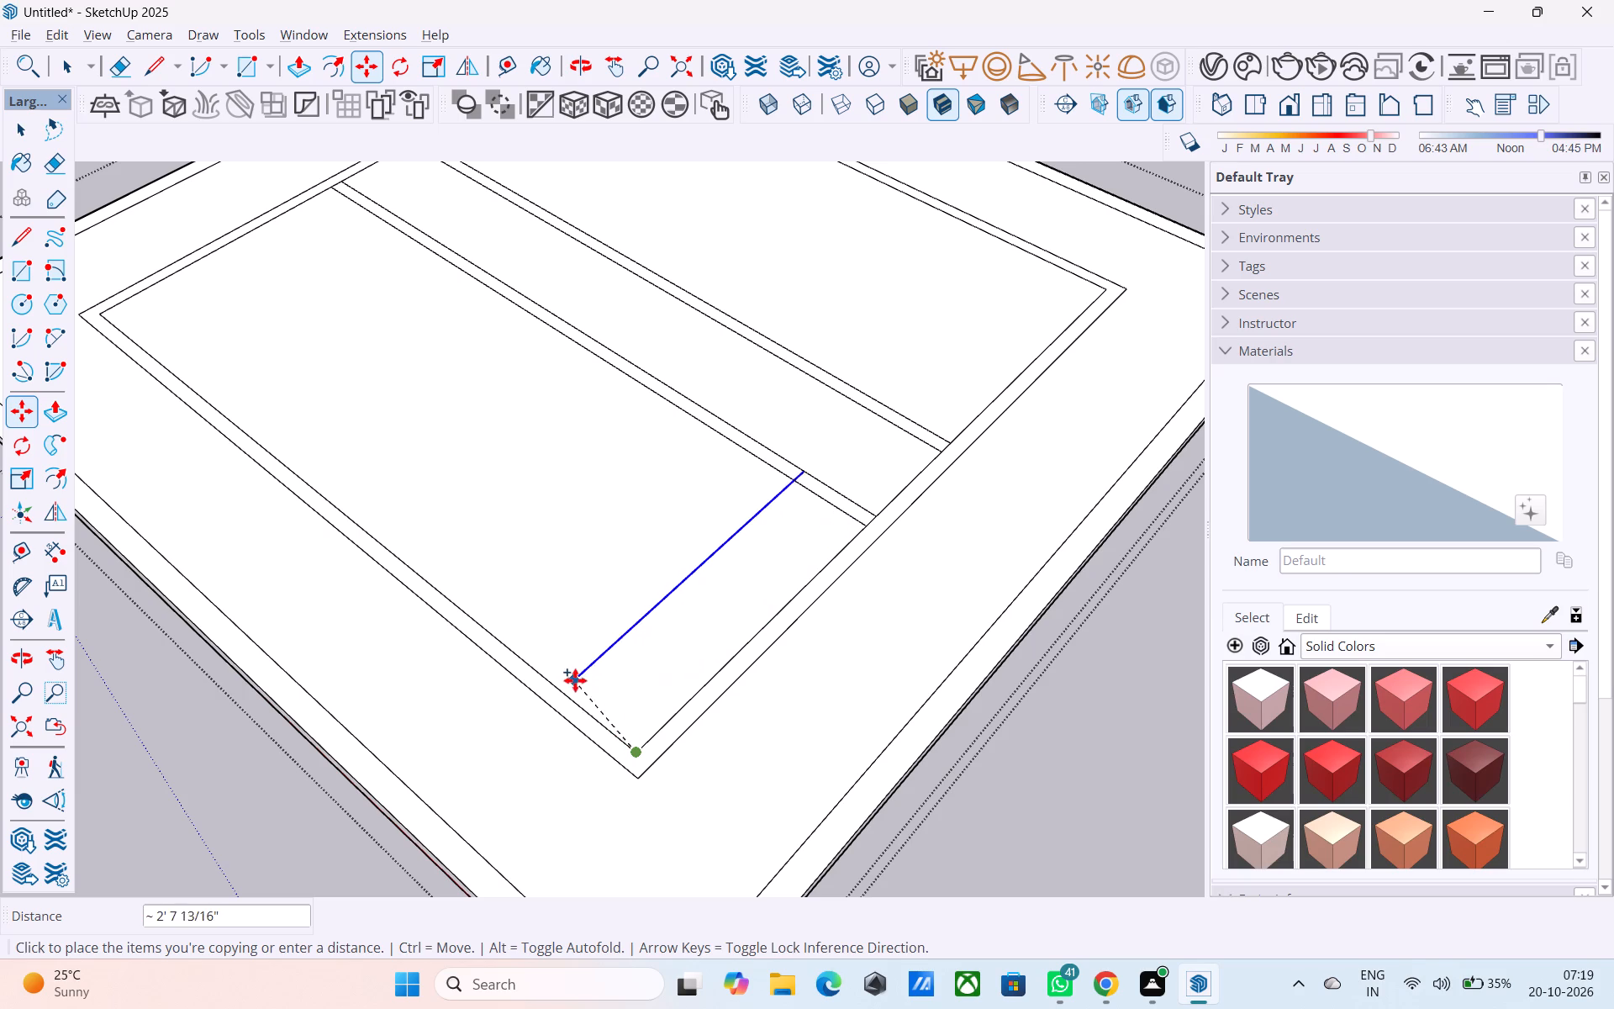
pyautogui.write('10')
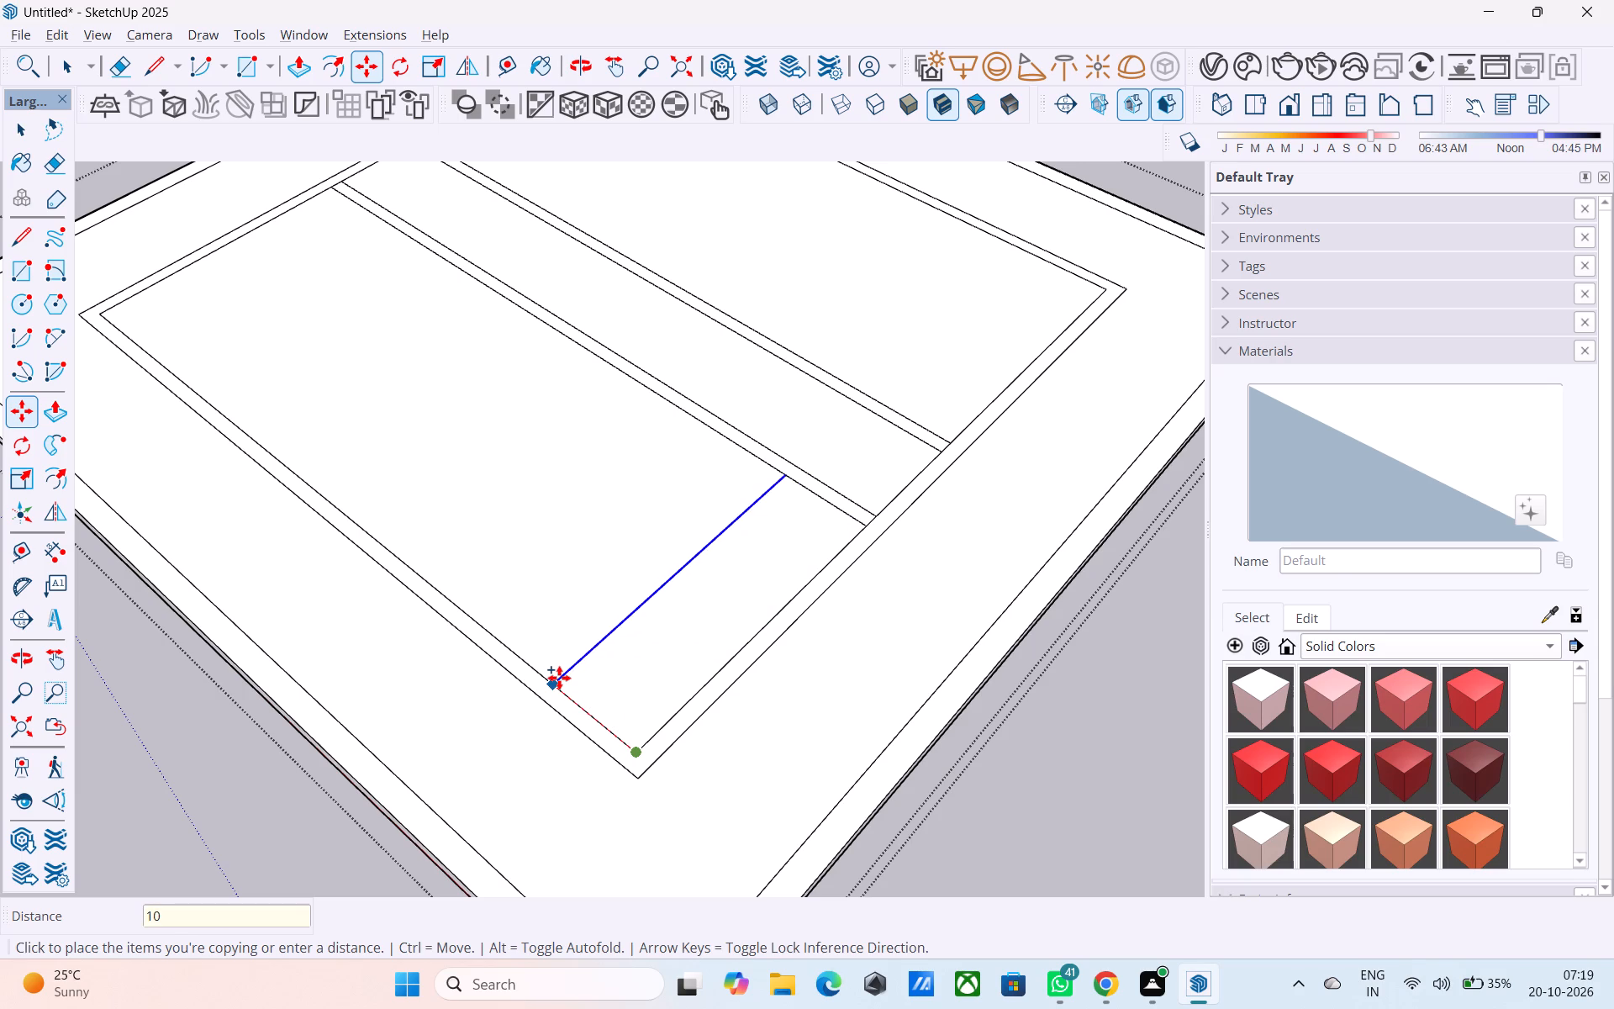
pyautogui.press("'")
pyautogui.press('Return')
# Copy the new cross line another 6" in the same direction to form the cross partition's thickness.
pyautogui.scroll(-2, 559, 676)
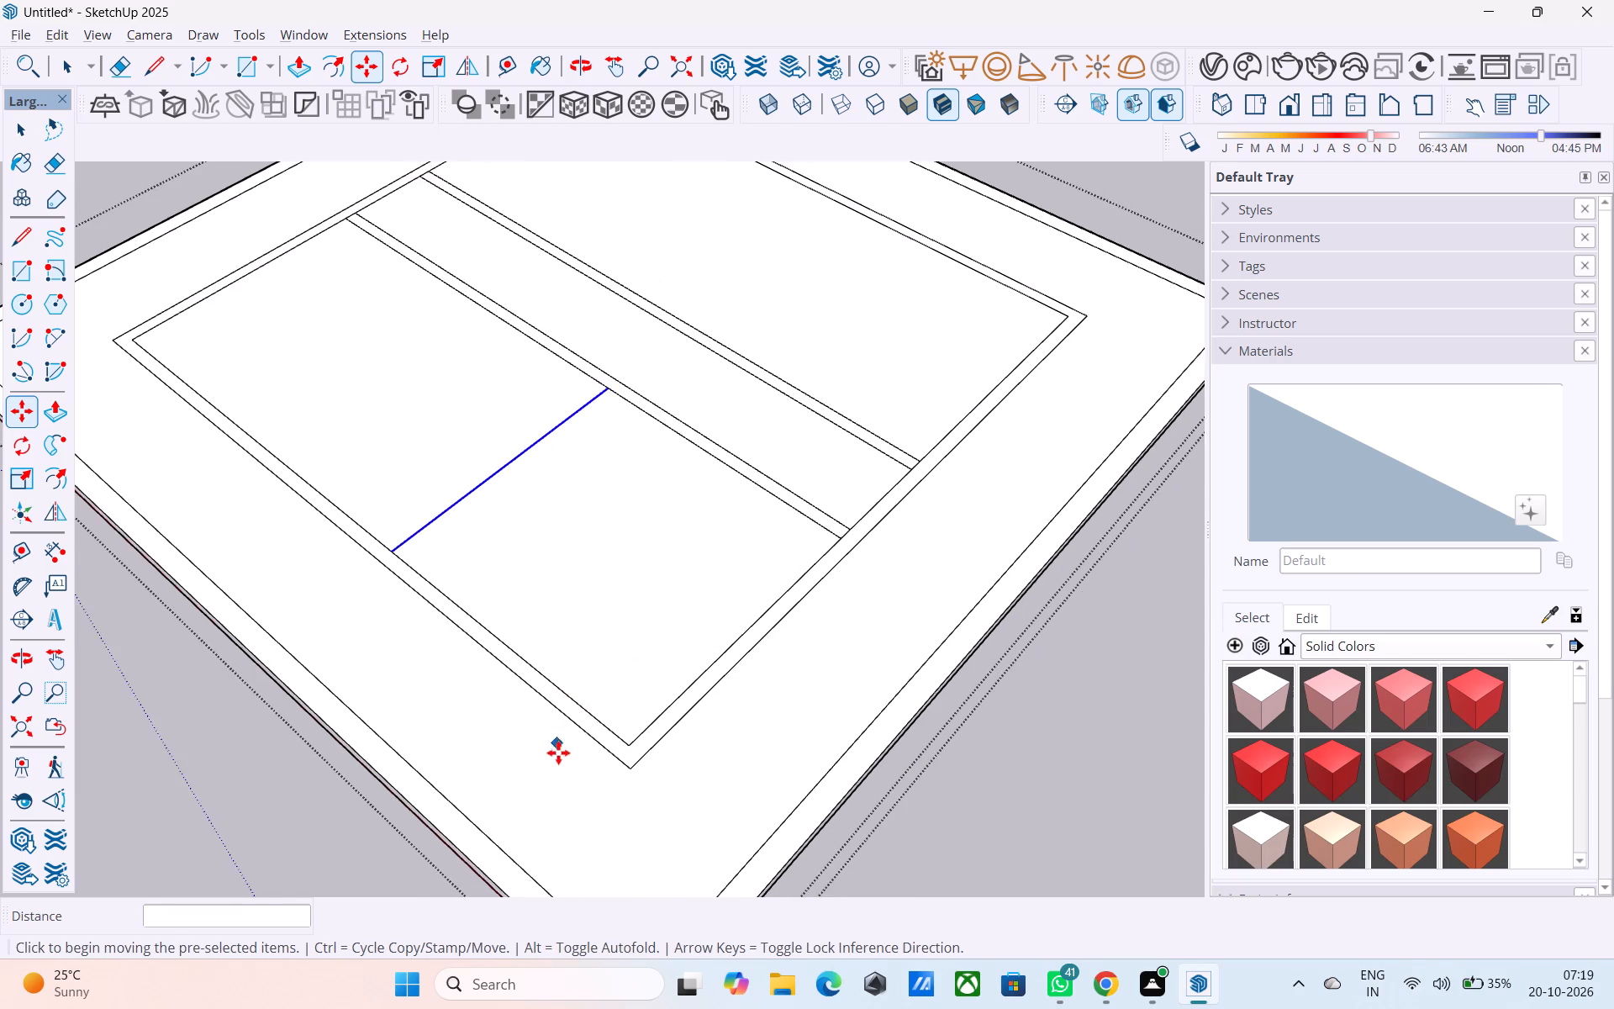
pyautogui.scroll(-1, 558, 753)
pyautogui.scroll(-3, 677, 652)
pyautogui.scroll(2, 401, 395)
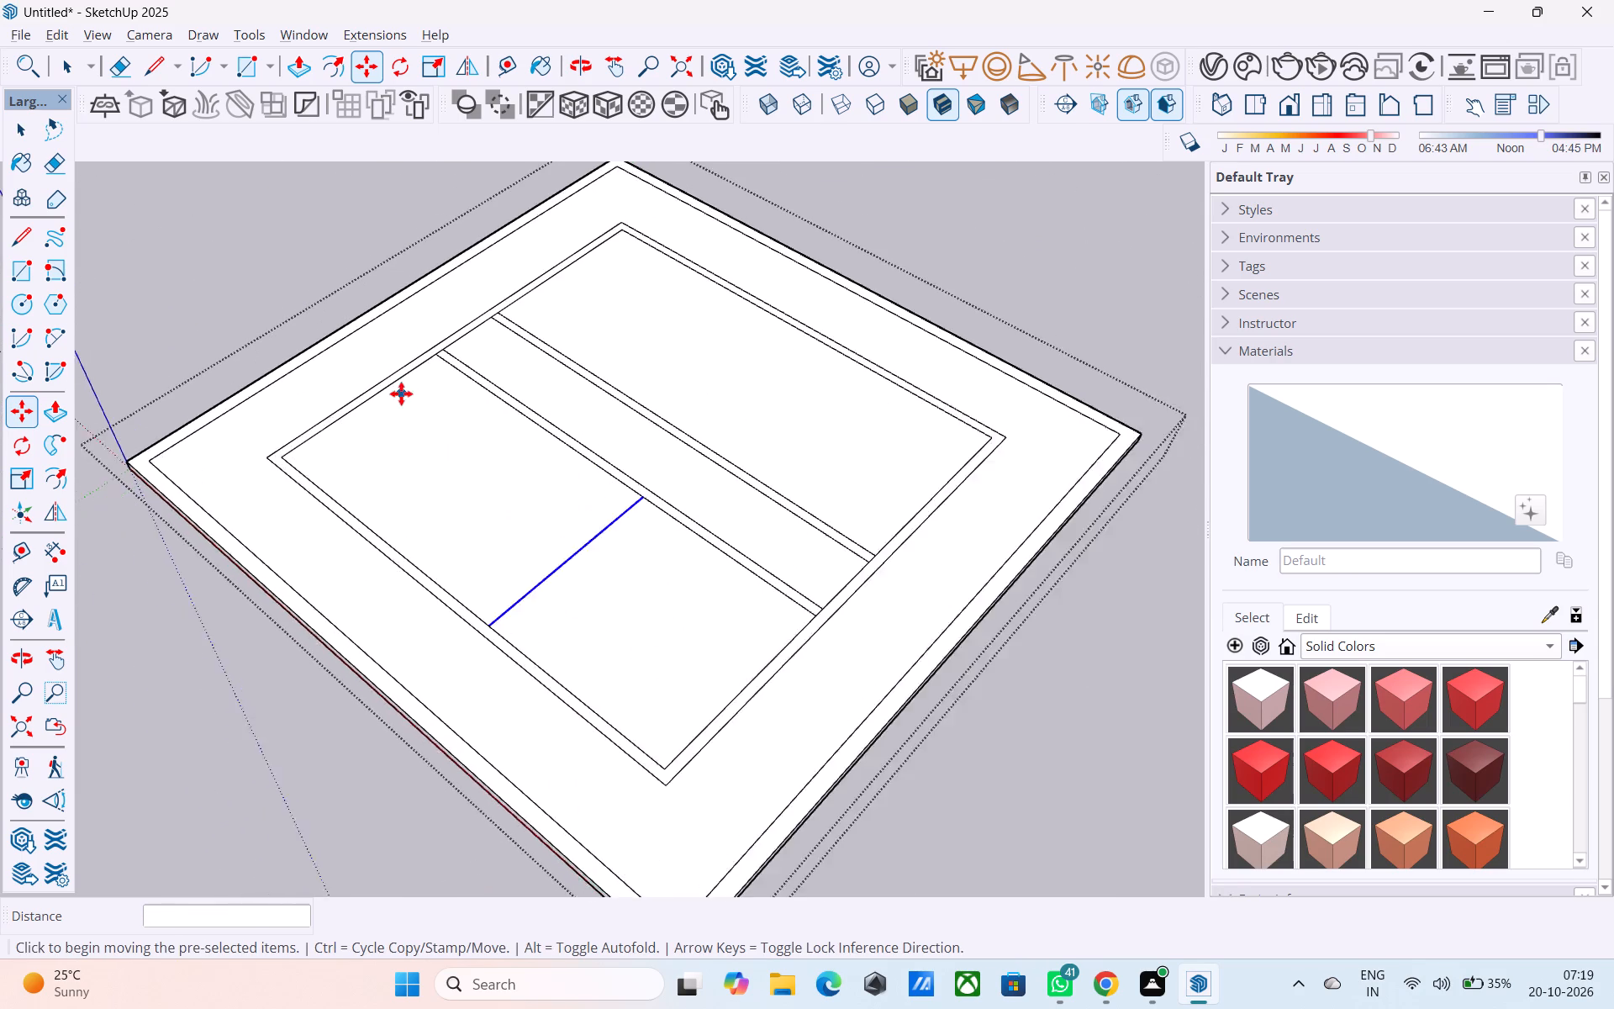
pyautogui.scroll(3, 413, 425)
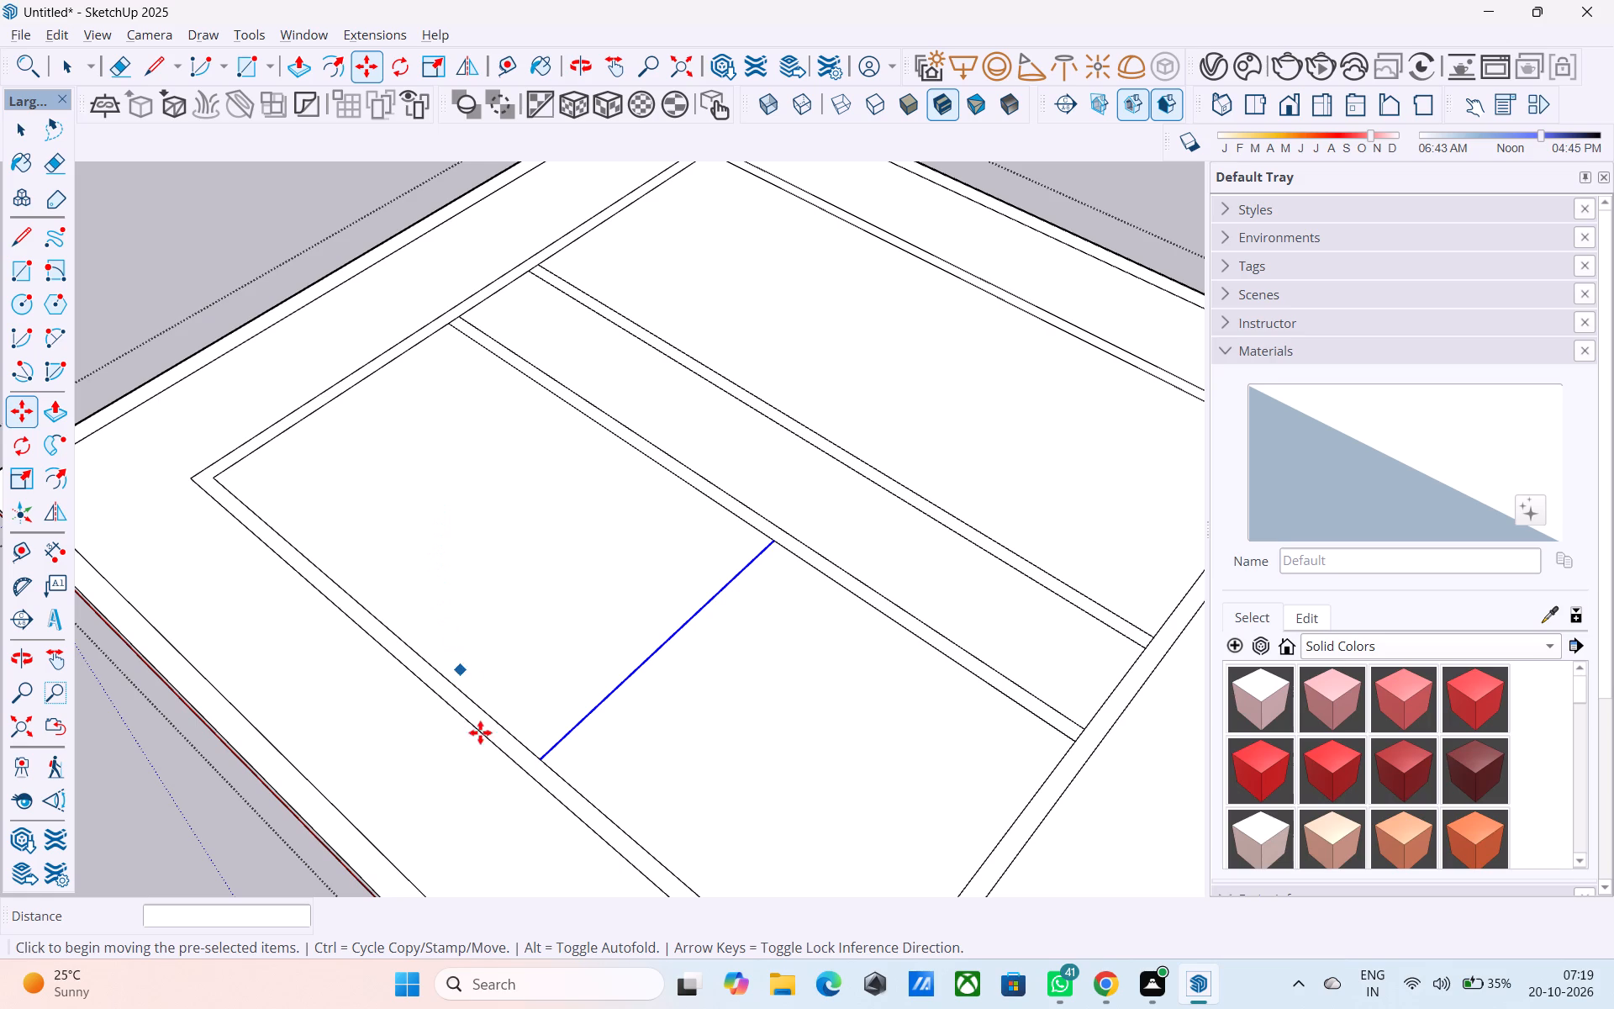
pyautogui.click(543, 762)
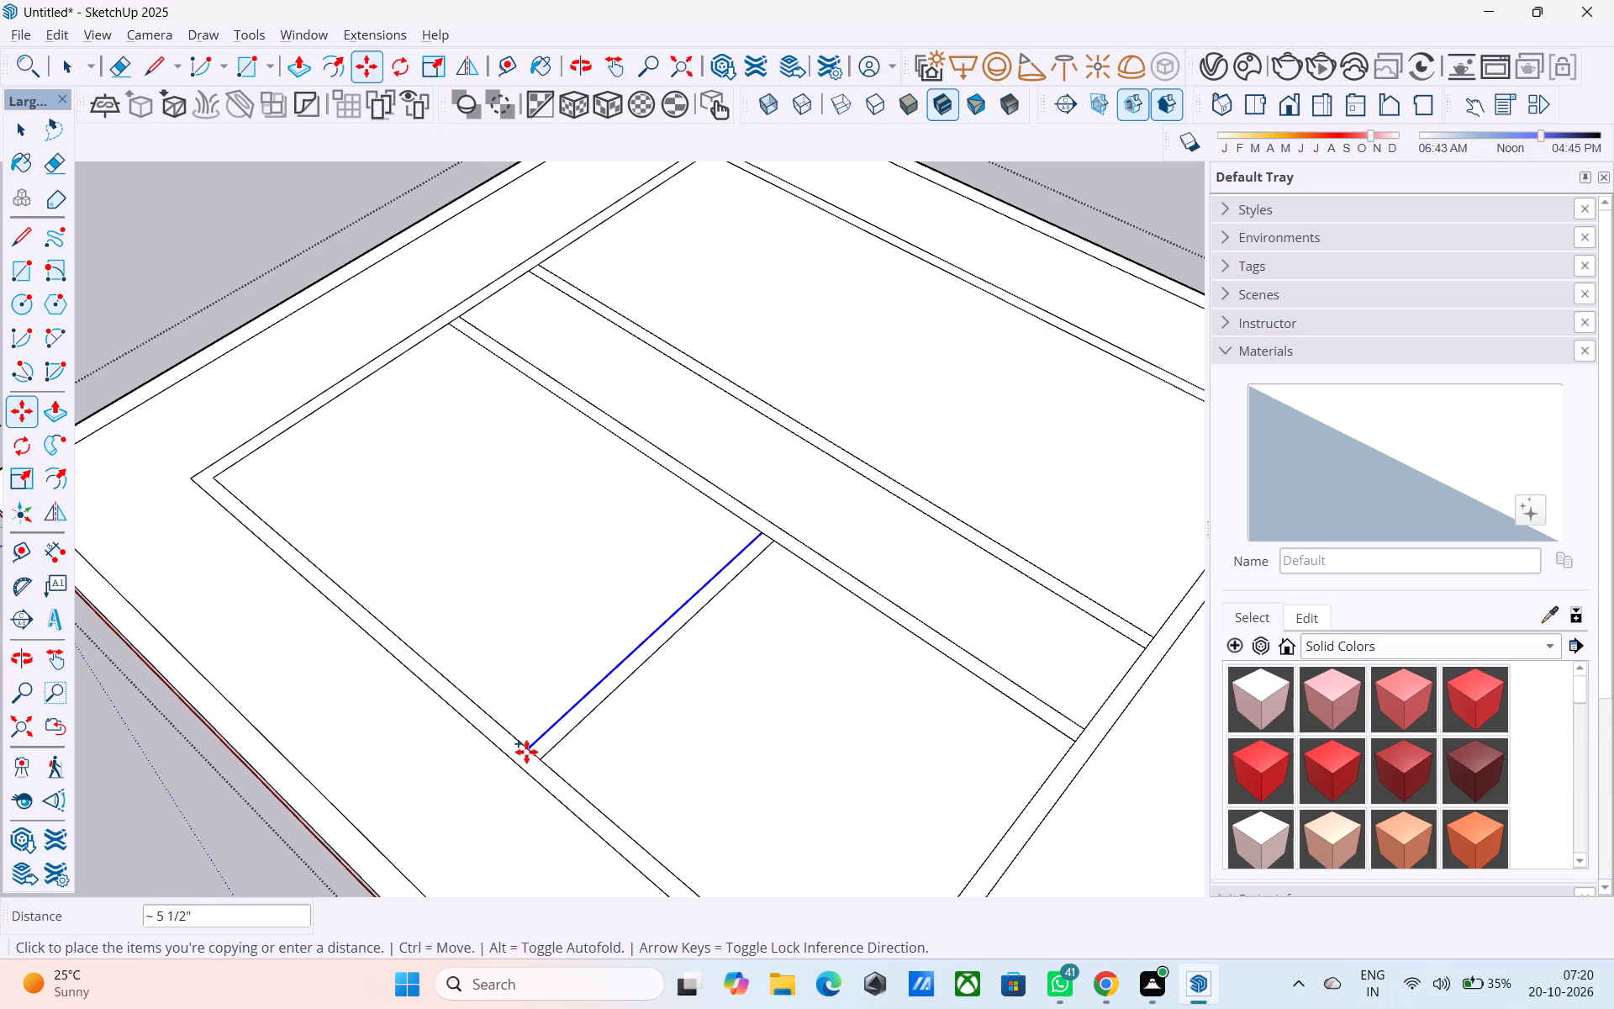
pyautogui.press('6')
pyautogui.hotkey('shift', '"')
pyautogui.press('Return')
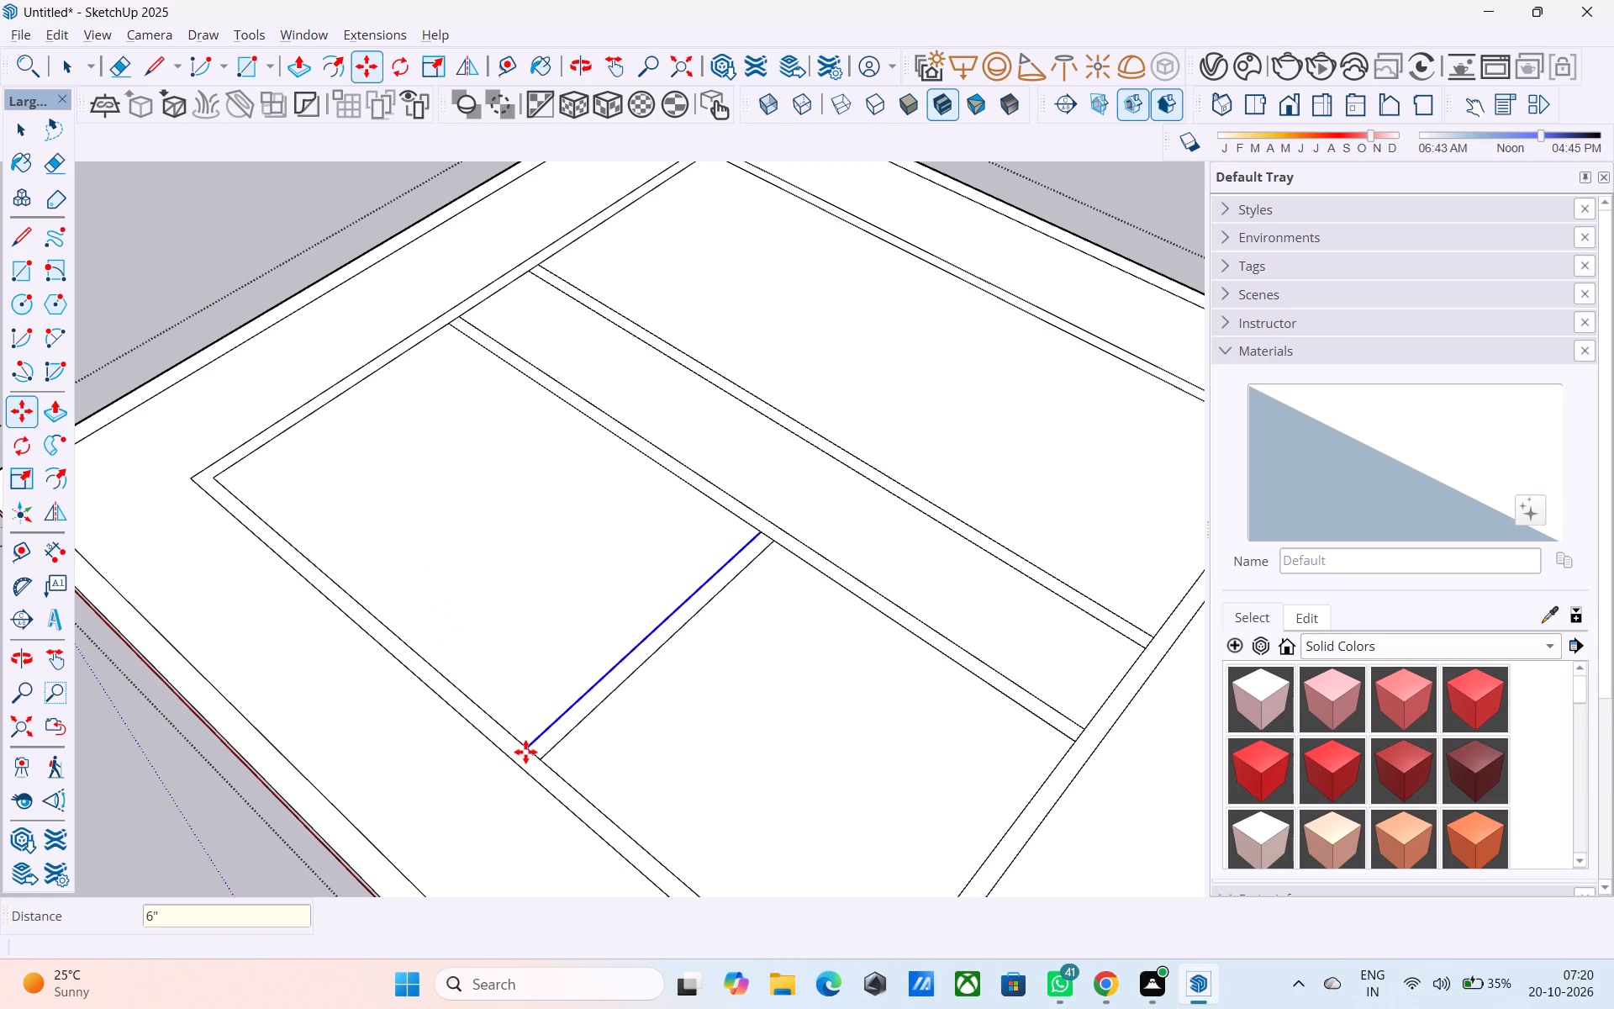
# Examine the floor slab's wall and partition layout from several angles.
pyautogui.scroll(-4, 430, 842)
pyautogui.moveTo(480, 957); pyautogui.dragTo(871, 642, button='middle')
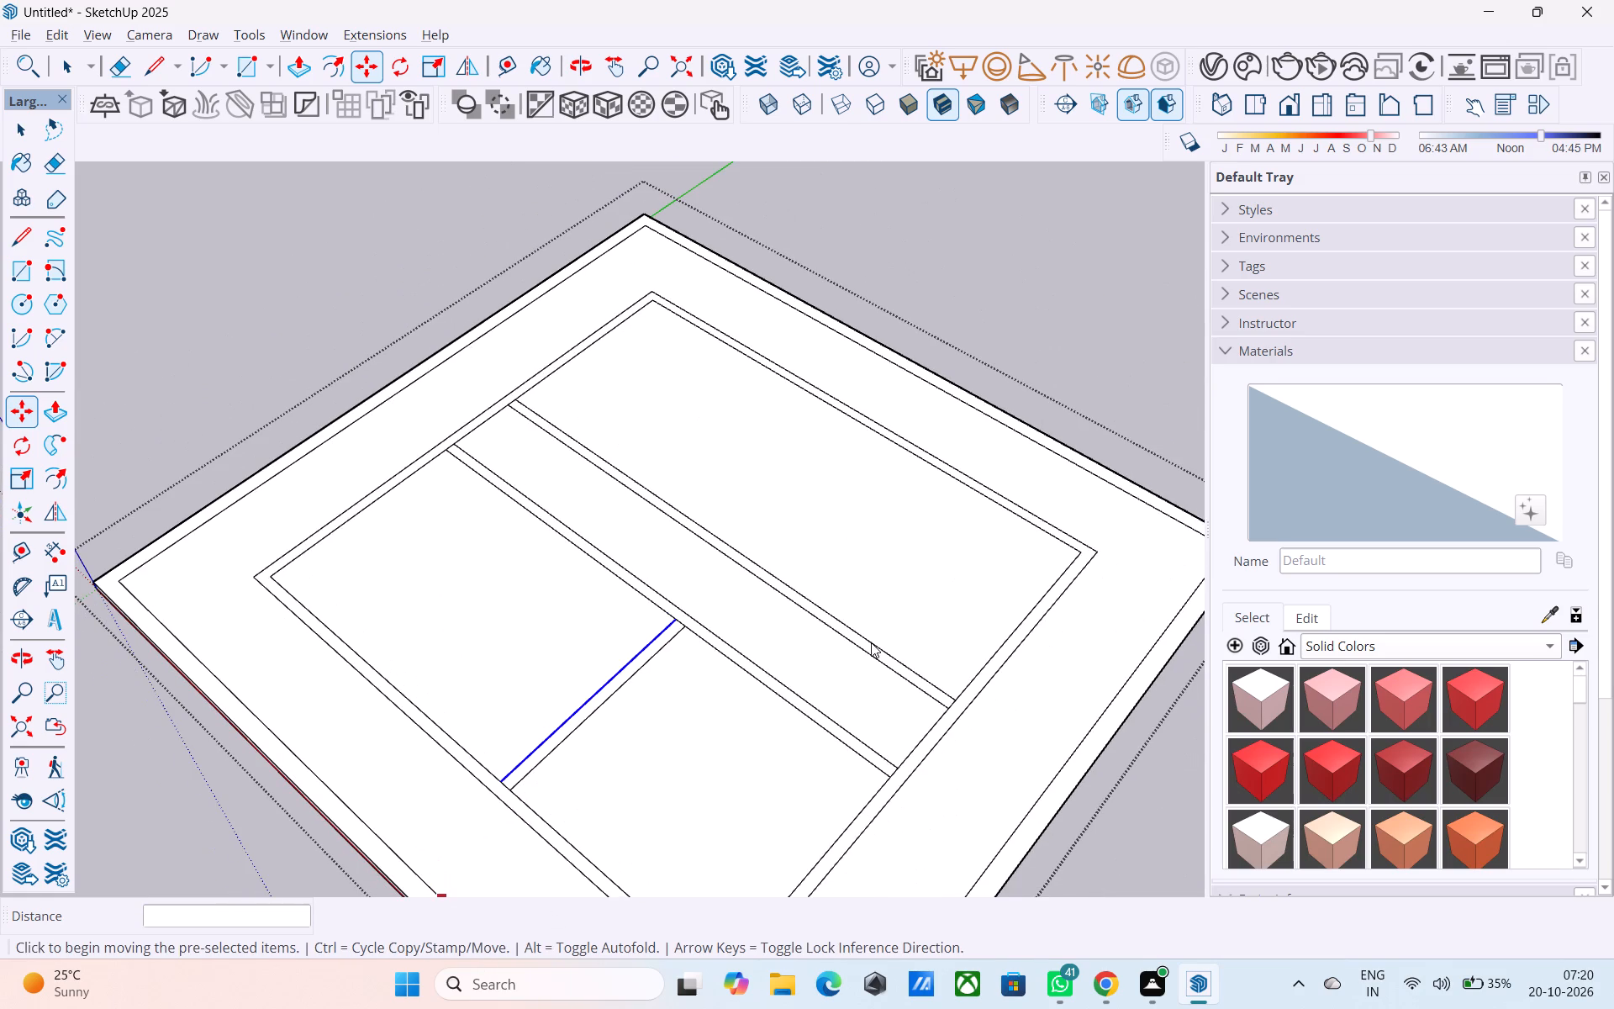
pyautogui.moveTo(871, 642); pyautogui.dragTo(883, 619, button='middle')
pyautogui.scroll(-4, 670, 600)
pyautogui.moveTo(636, 653); pyautogui.dragTo(630, 513, button='middle')
pyautogui.moveTo(645, 544); pyautogui.dragTo(466, 568, button='middle')
pyautogui.moveTo(586, 580); pyautogui.dragTo(541, 582, button='middle')
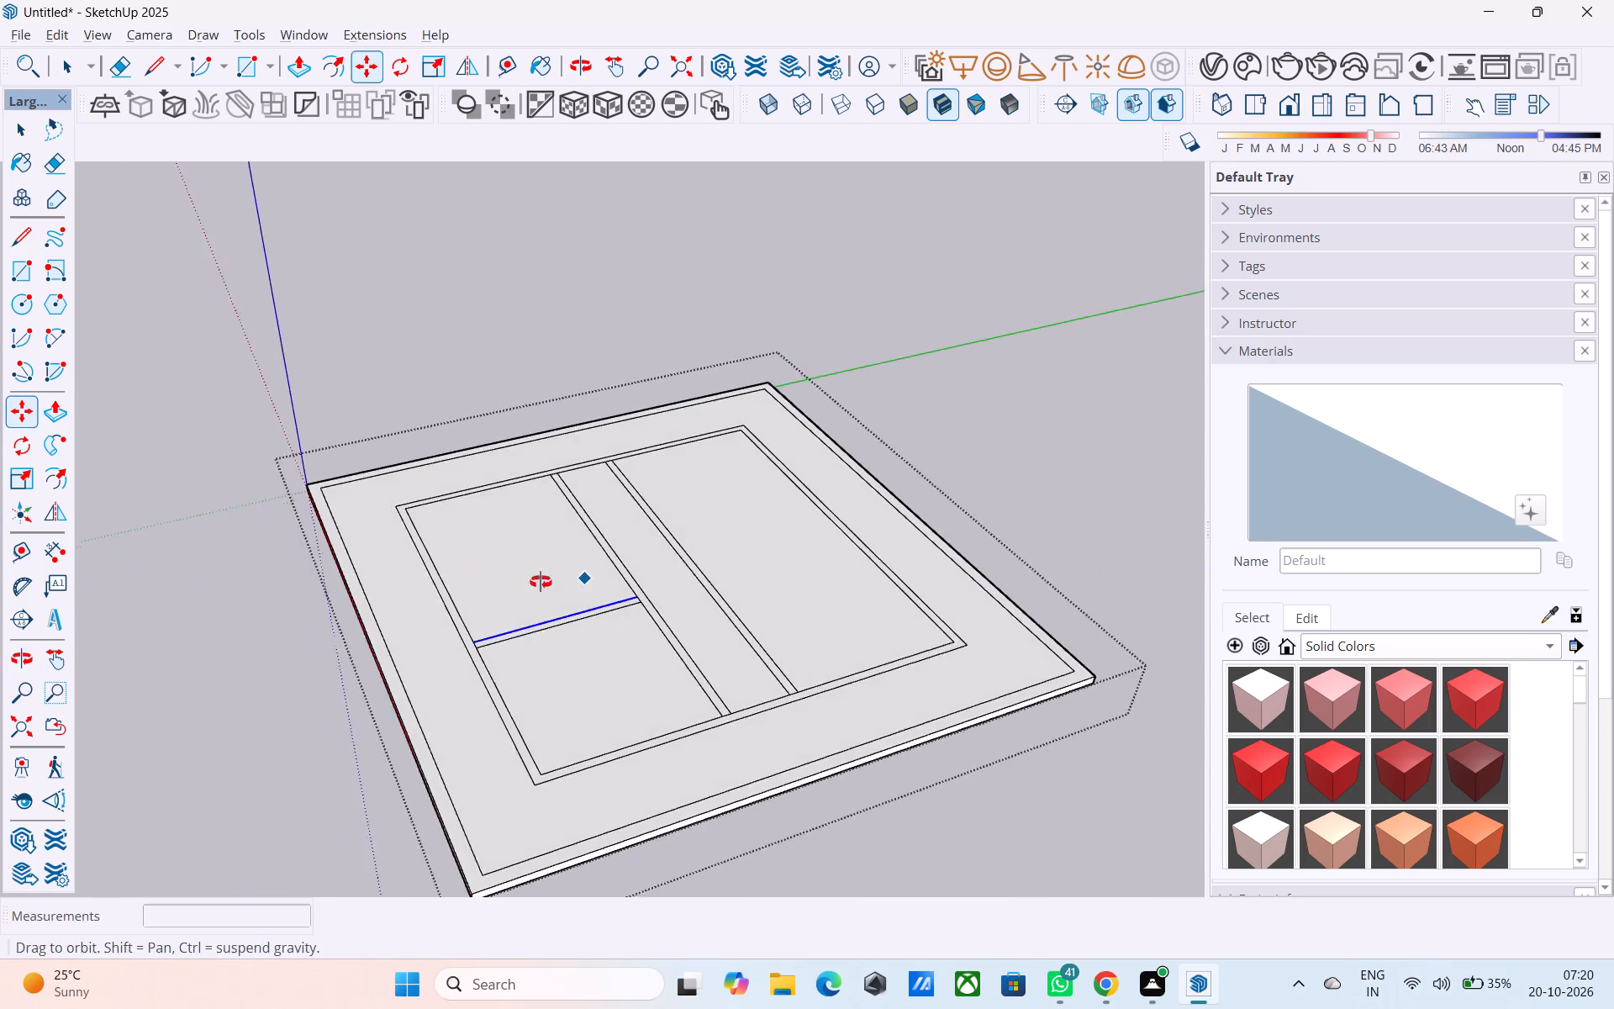
pyautogui.moveTo(541, 582); pyautogui.dragTo(471, 618, button='middle')
pyautogui.moveTo(508, 622); pyautogui.dragTo(1047, 583, button='middle')
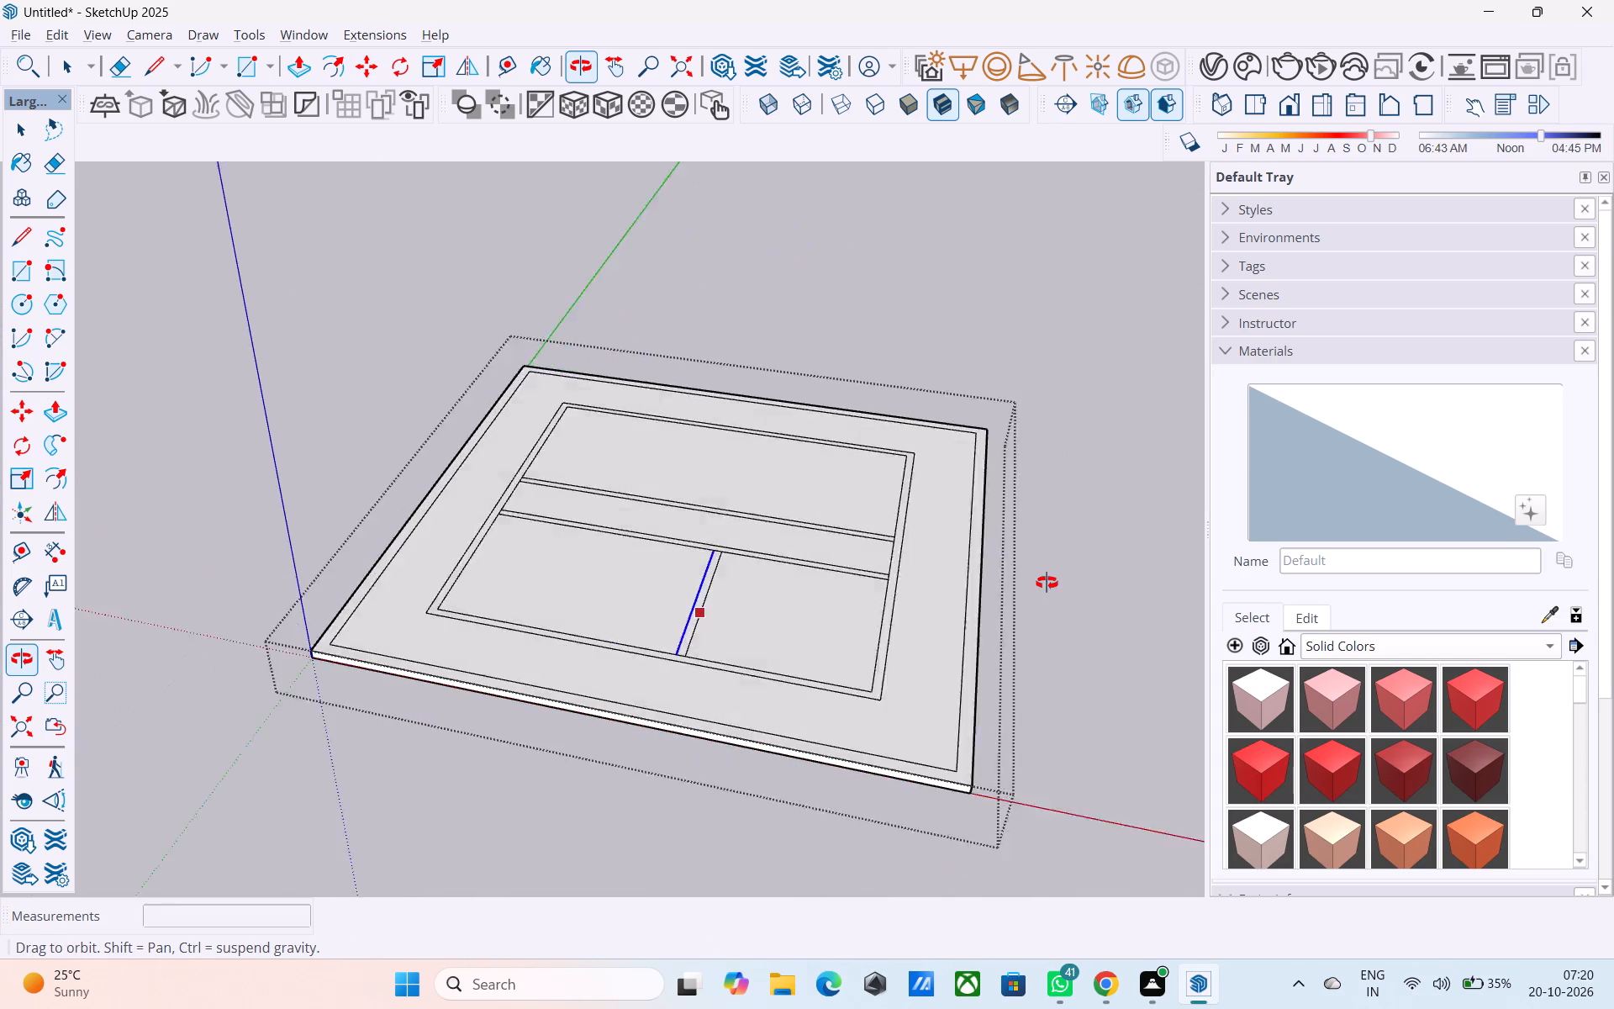
pyautogui.moveTo(1047, 583); pyautogui.dragTo(509, 578, button='middle')
pyautogui.scroll(-1, 507, 578)
pyautogui.moveTo(504, 578); pyautogui.dragTo(393, 568, button='middle')
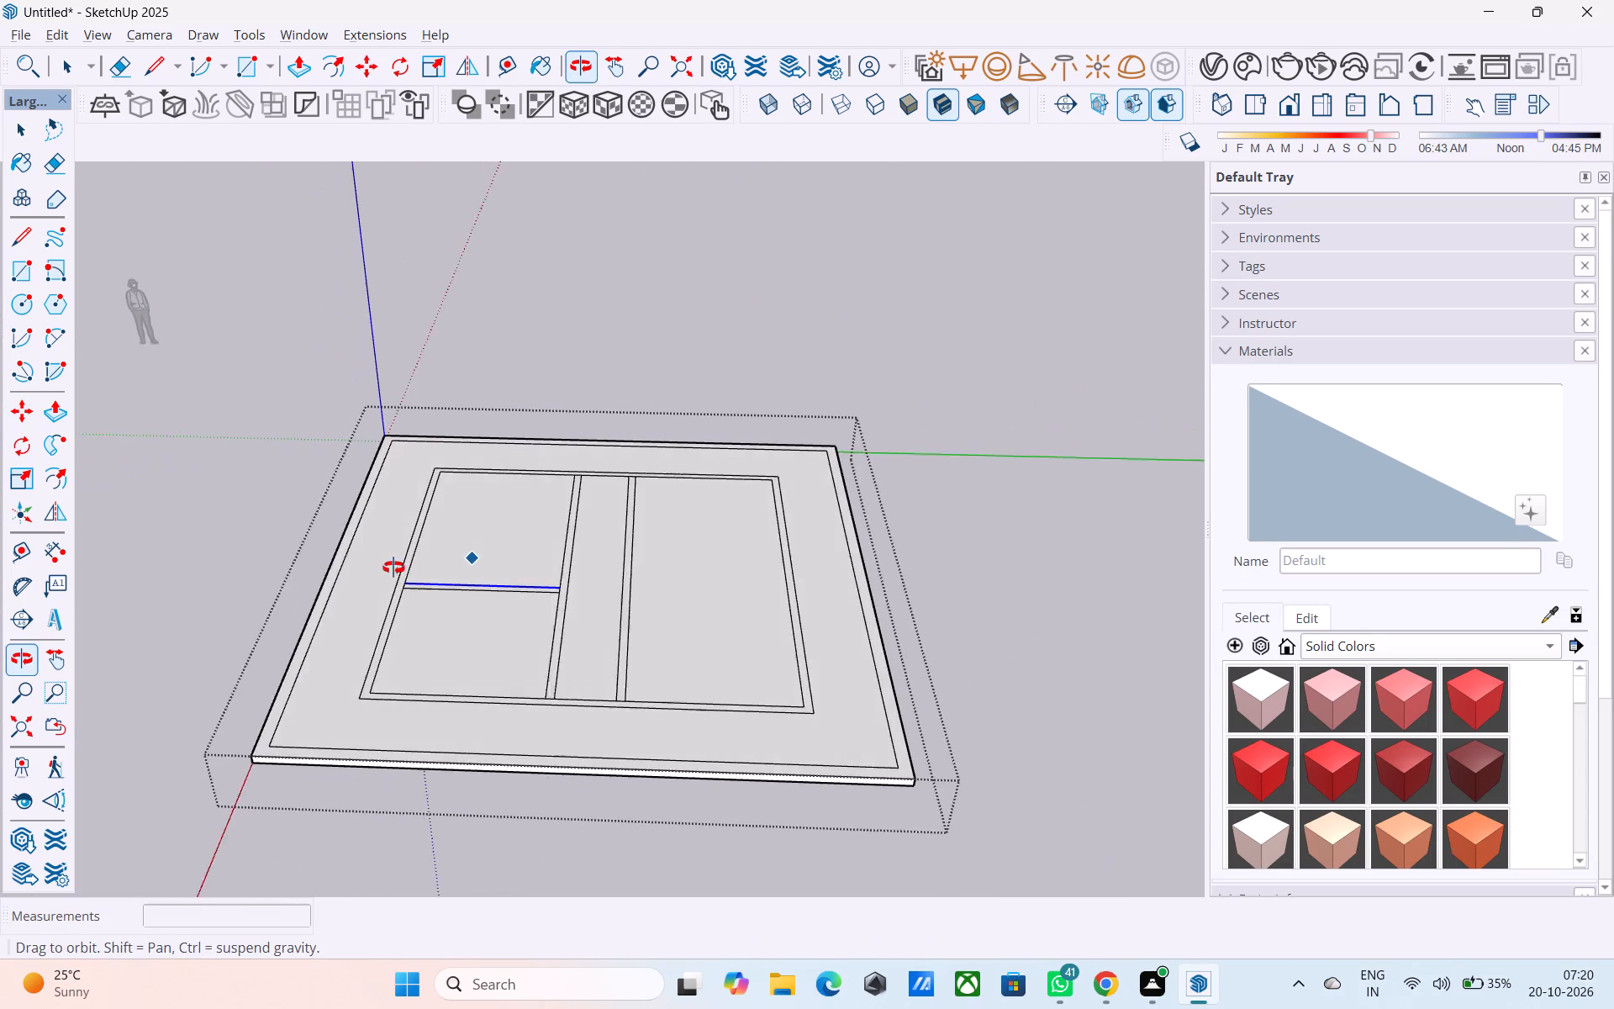
pyautogui.moveTo(393, 568); pyautogui.dragTo(398, 576, button='middle')
pyautogui.moveTo(449, 609); pyautogui.dragTo(604, 800, button='middle')
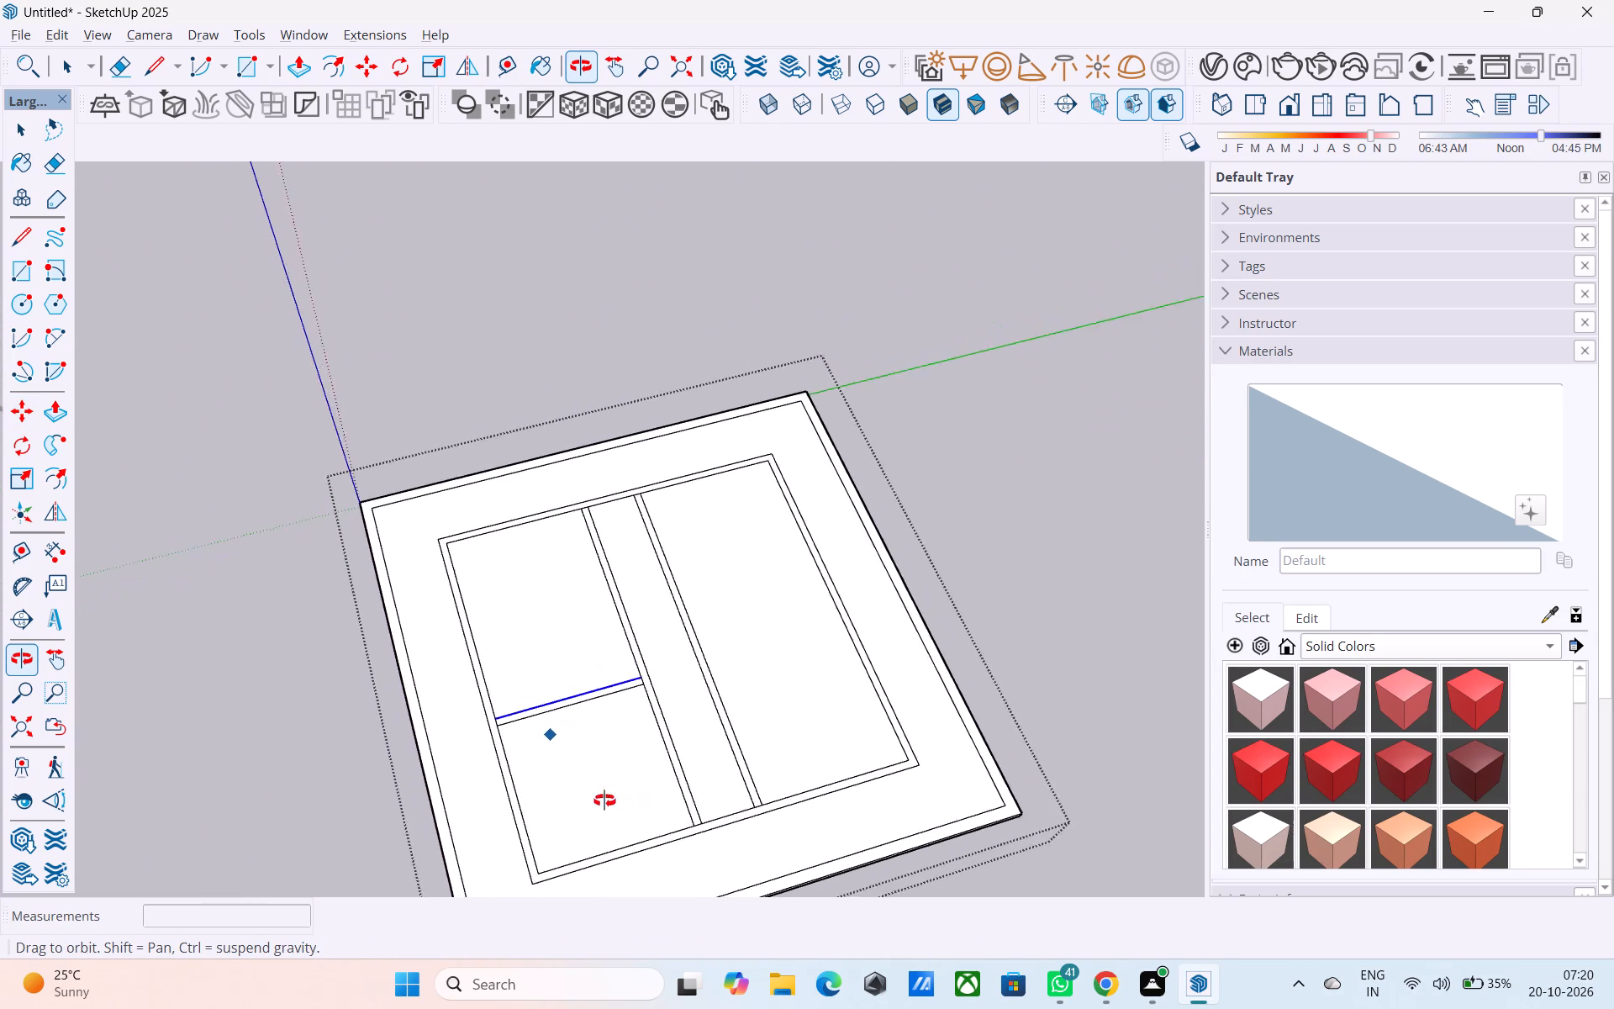
pyautogui.moveTo(604, 800); pyautogui.dragTo(520, 726, button='middle')
pyautogui.scroll(3, 538, 744)
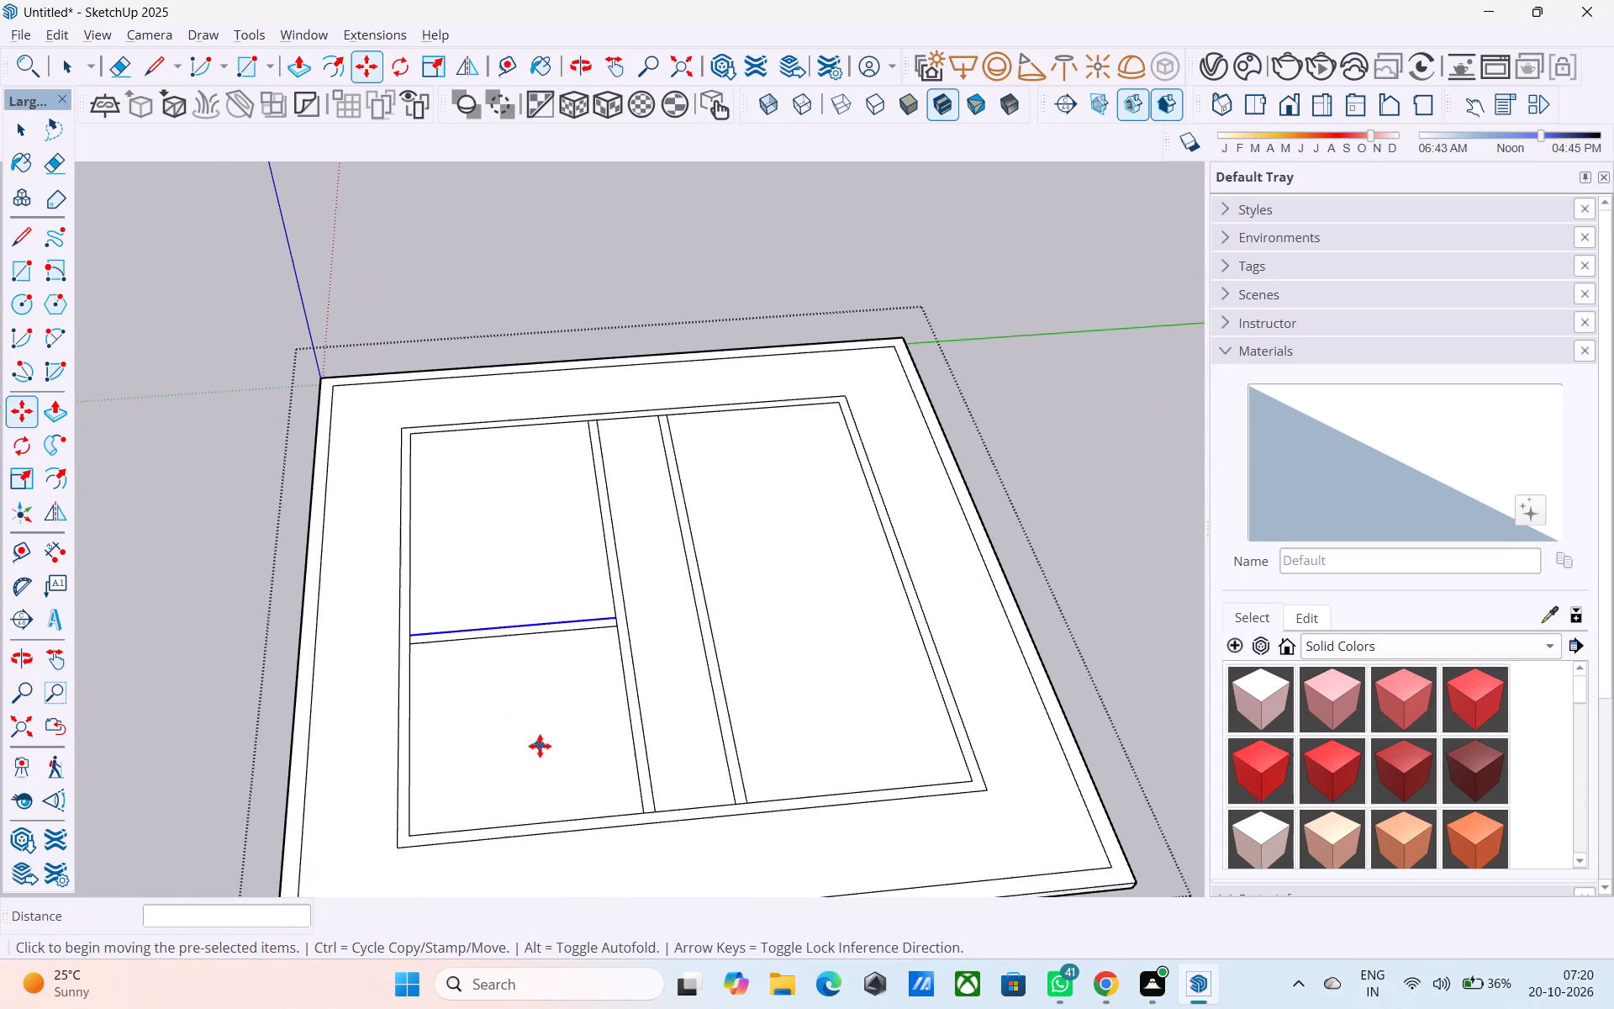
pyautogui.scroll(-1, 540, 746)
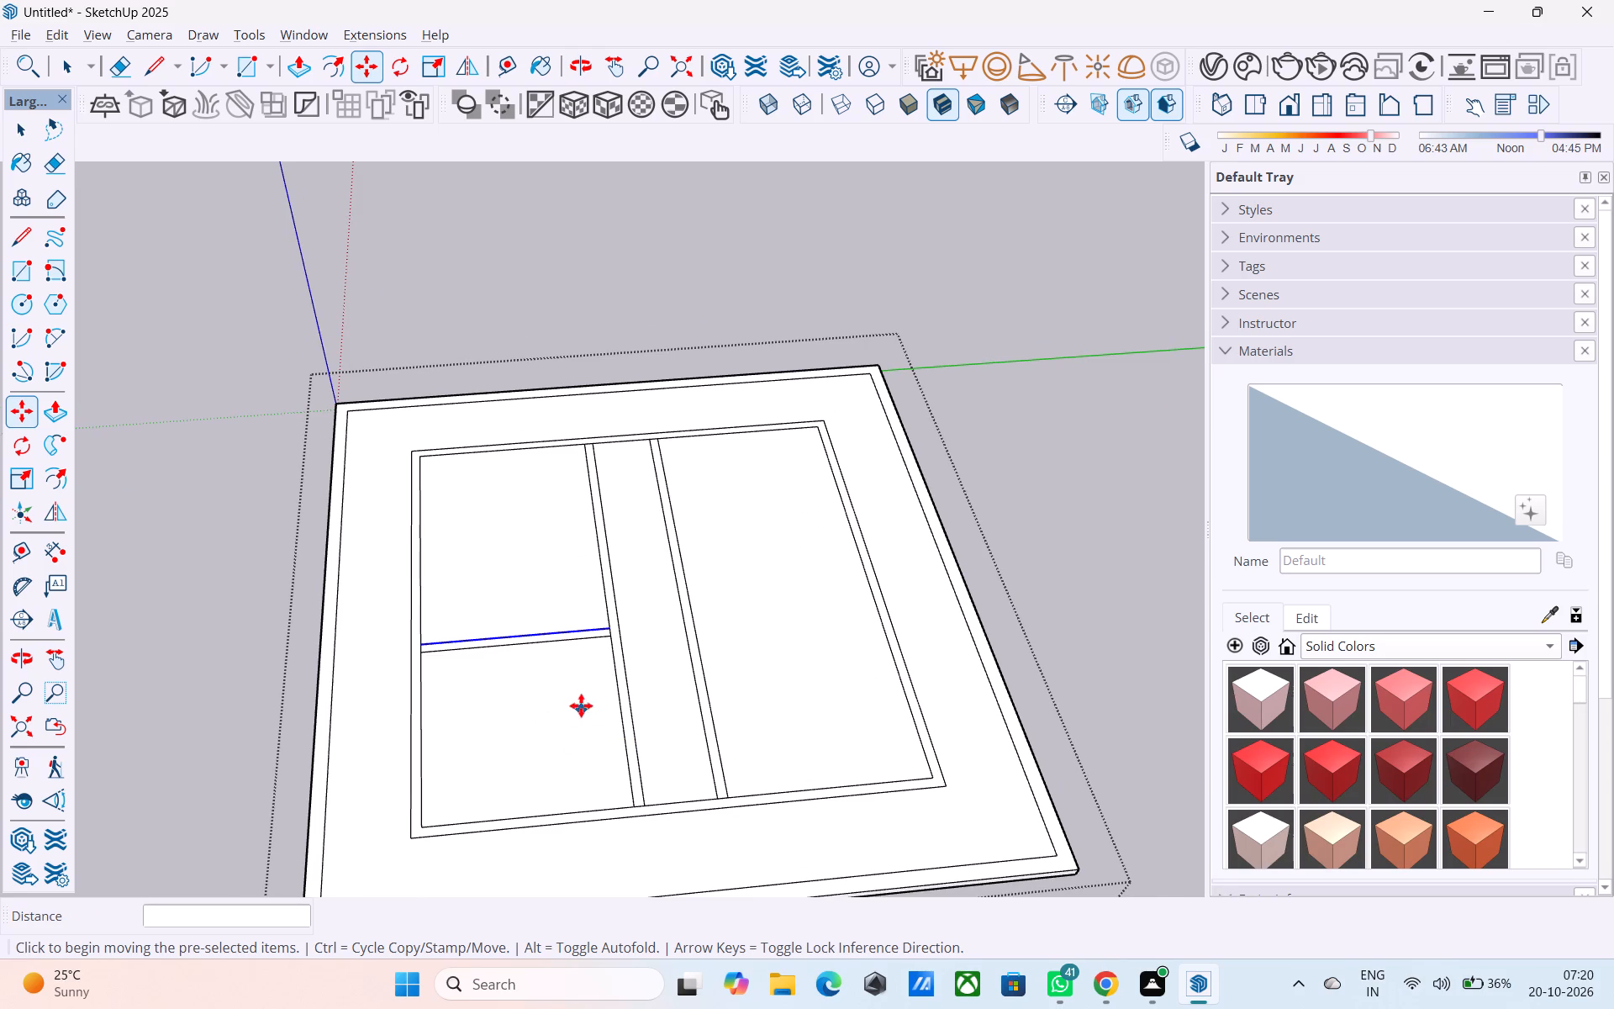
pyautogui.moveTo(586, 706); pyautogui.dragTo(596, 693, button='middle')
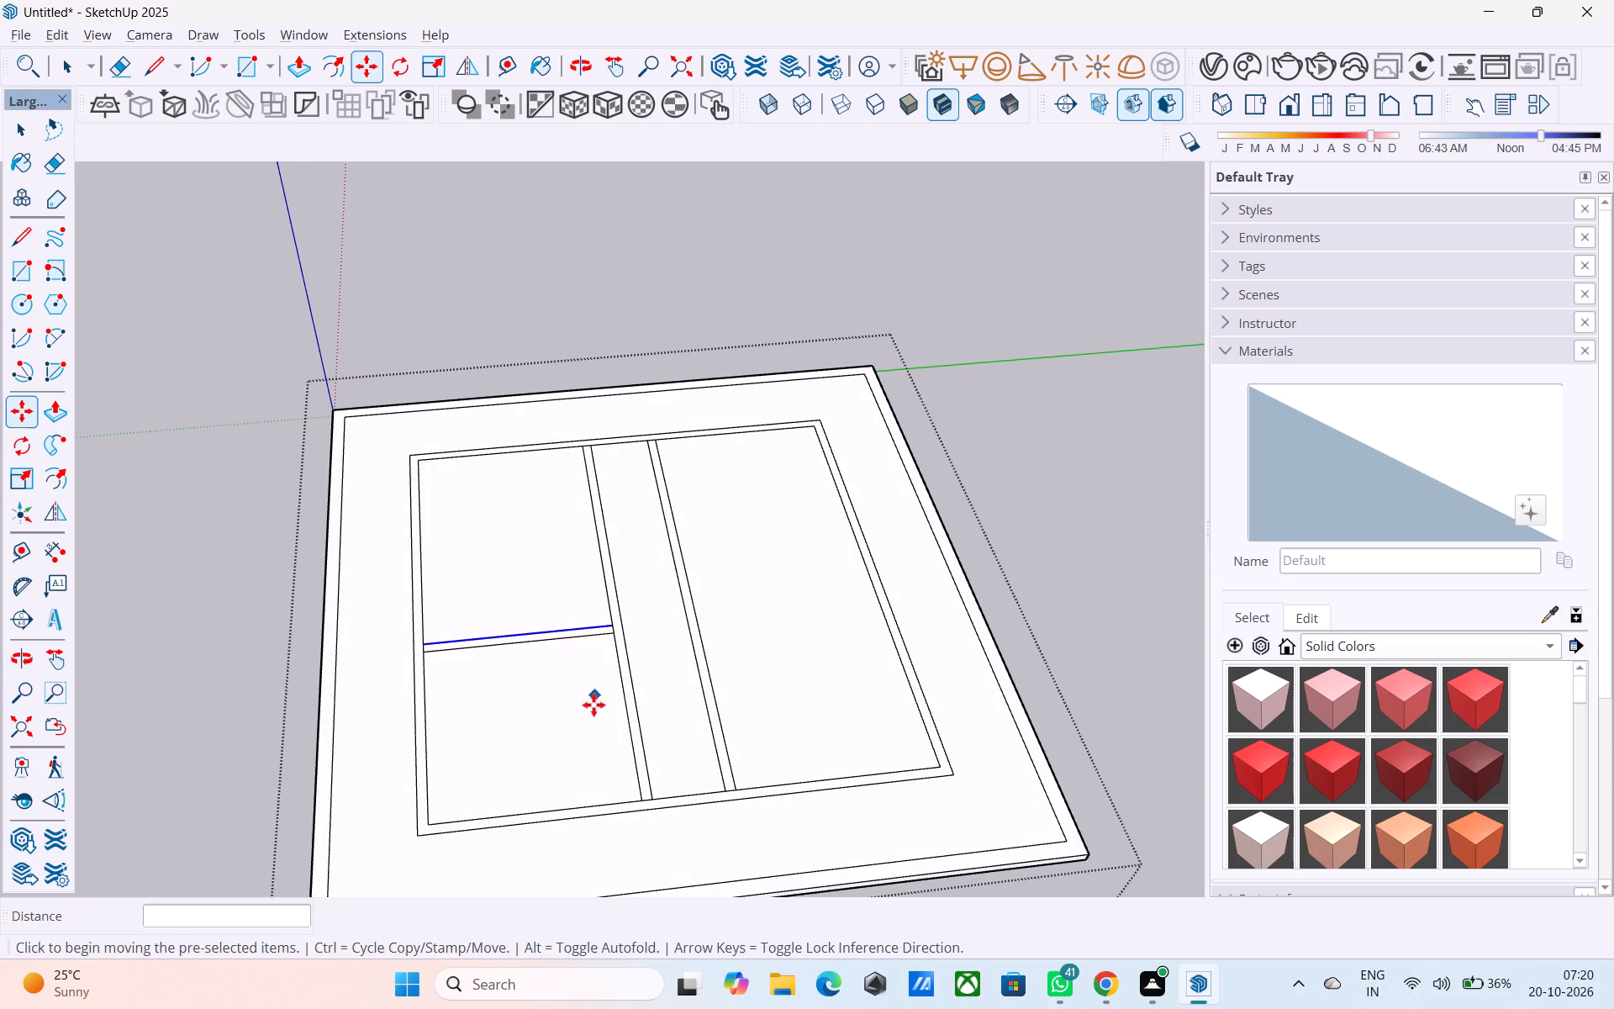
# Erase the wall outline's inner edge segments crossing the ends of the two long partitions and the cross partition.
pyautogui.scroll(1, 573, 760)
pyautogui.press('space')
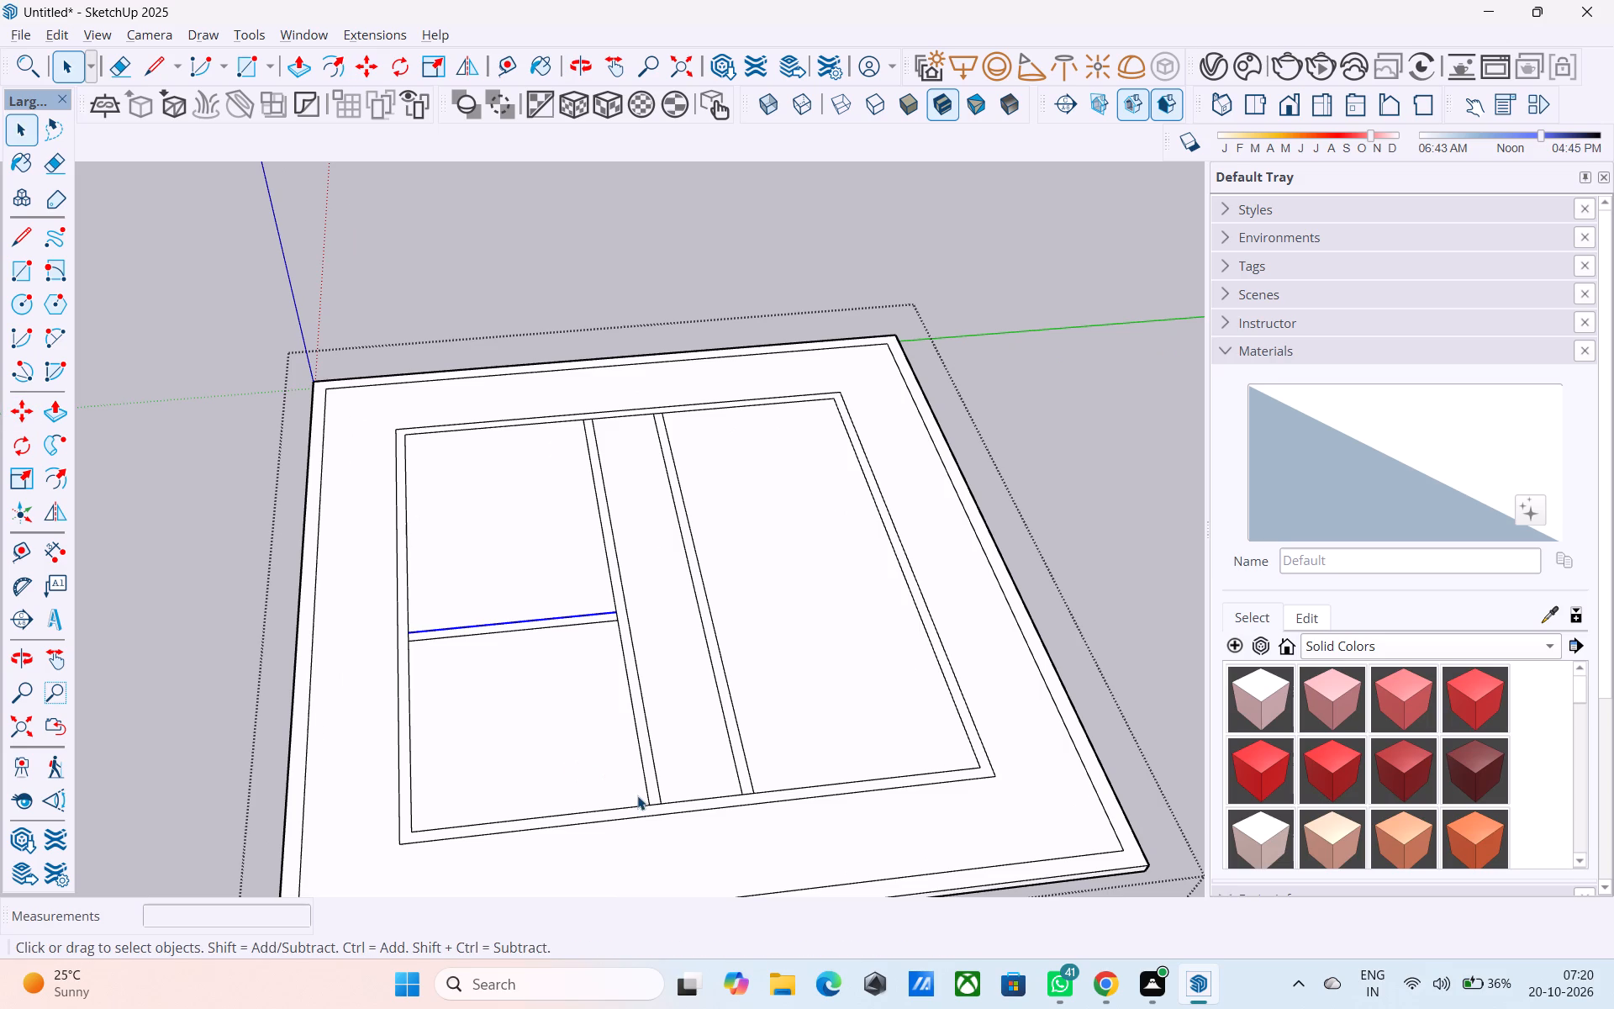
pyautogui.scroll(3, 637, 795)
pyautogui.press('e')
pyautogui.click(661, 808)
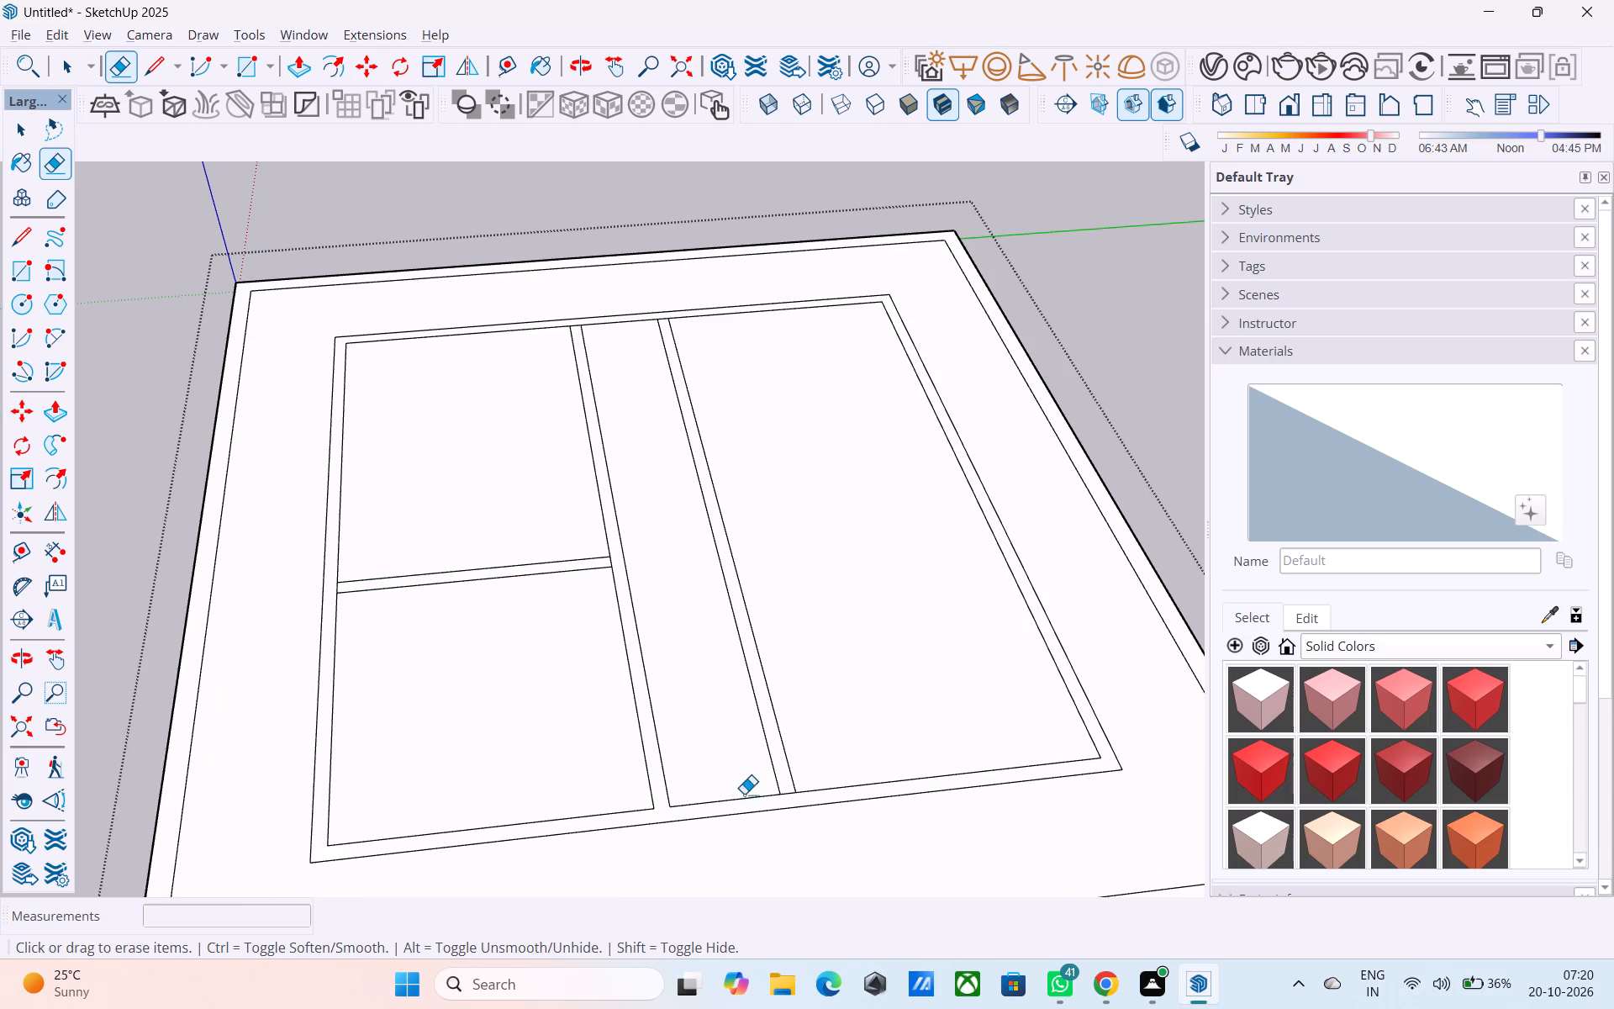
pyautogui.click(786, 792)
pyautogui.scroll(6, 659, 308)
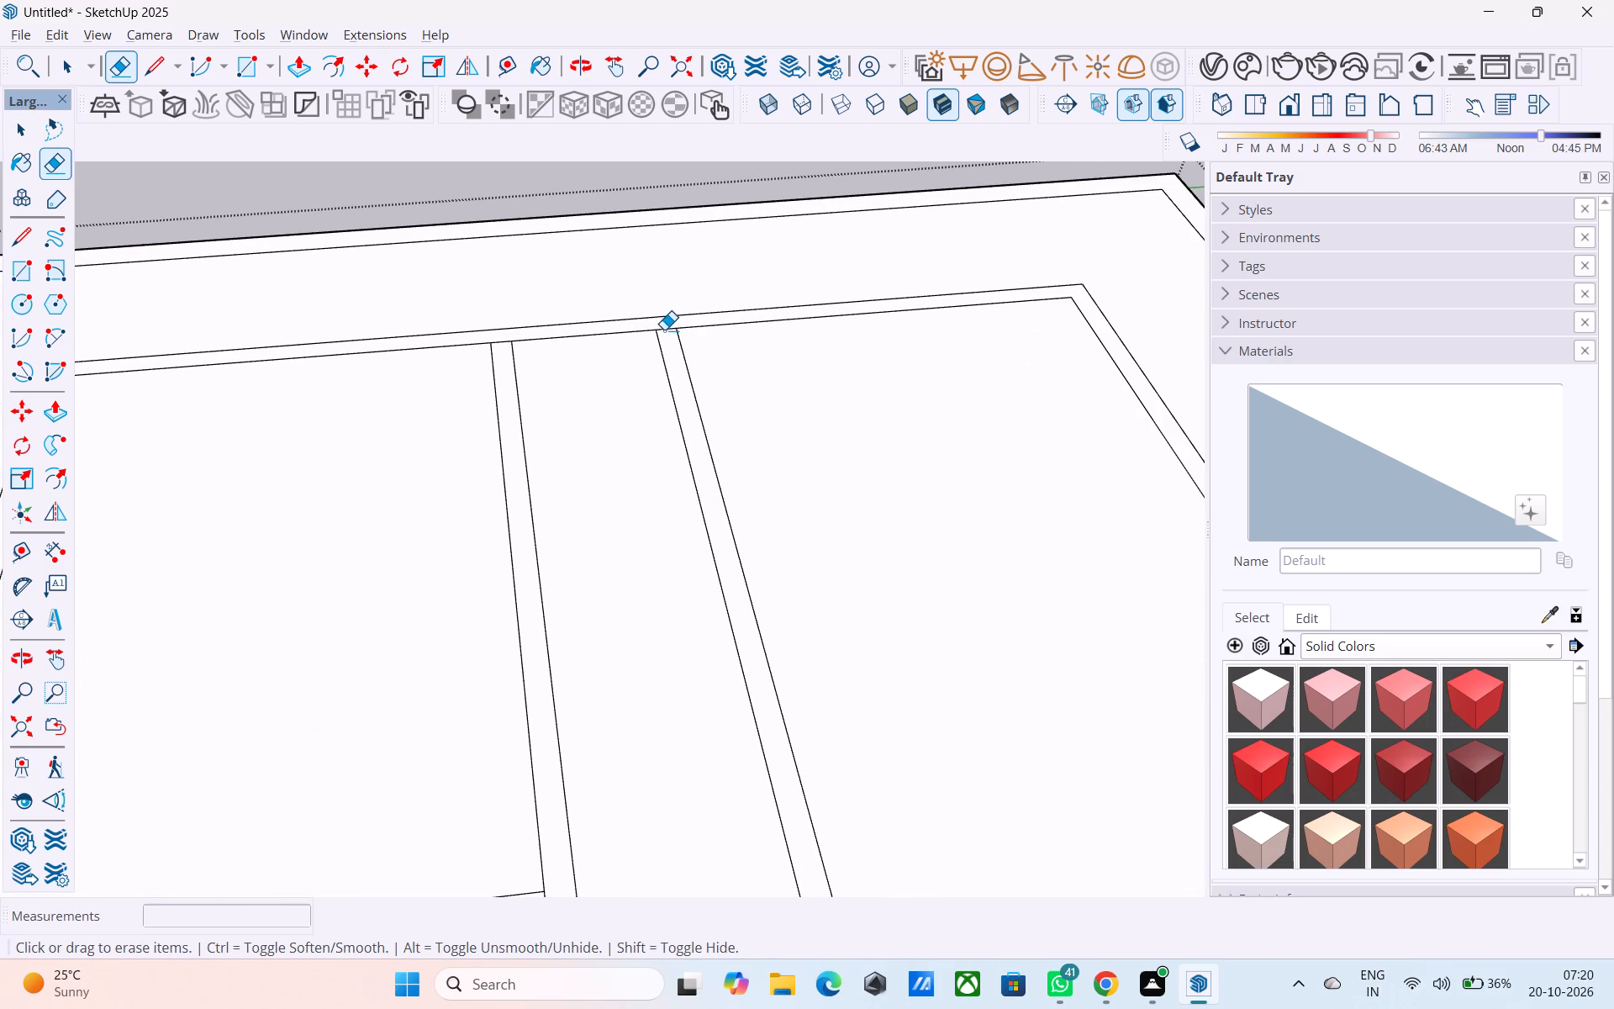
pyautogui.moveTo(662, 323); pyautogui.dragTo(666, 330)
pyautogui.moveTo(502, 345); pyautogui.dragTo(495, 336)
pyautogui.scroll(-5, 506, 330)
pyautogui.scroll(-1, 238, 613)
pyautogui.scroll(3, 202, 645)
pyautogui.click(206, 647)
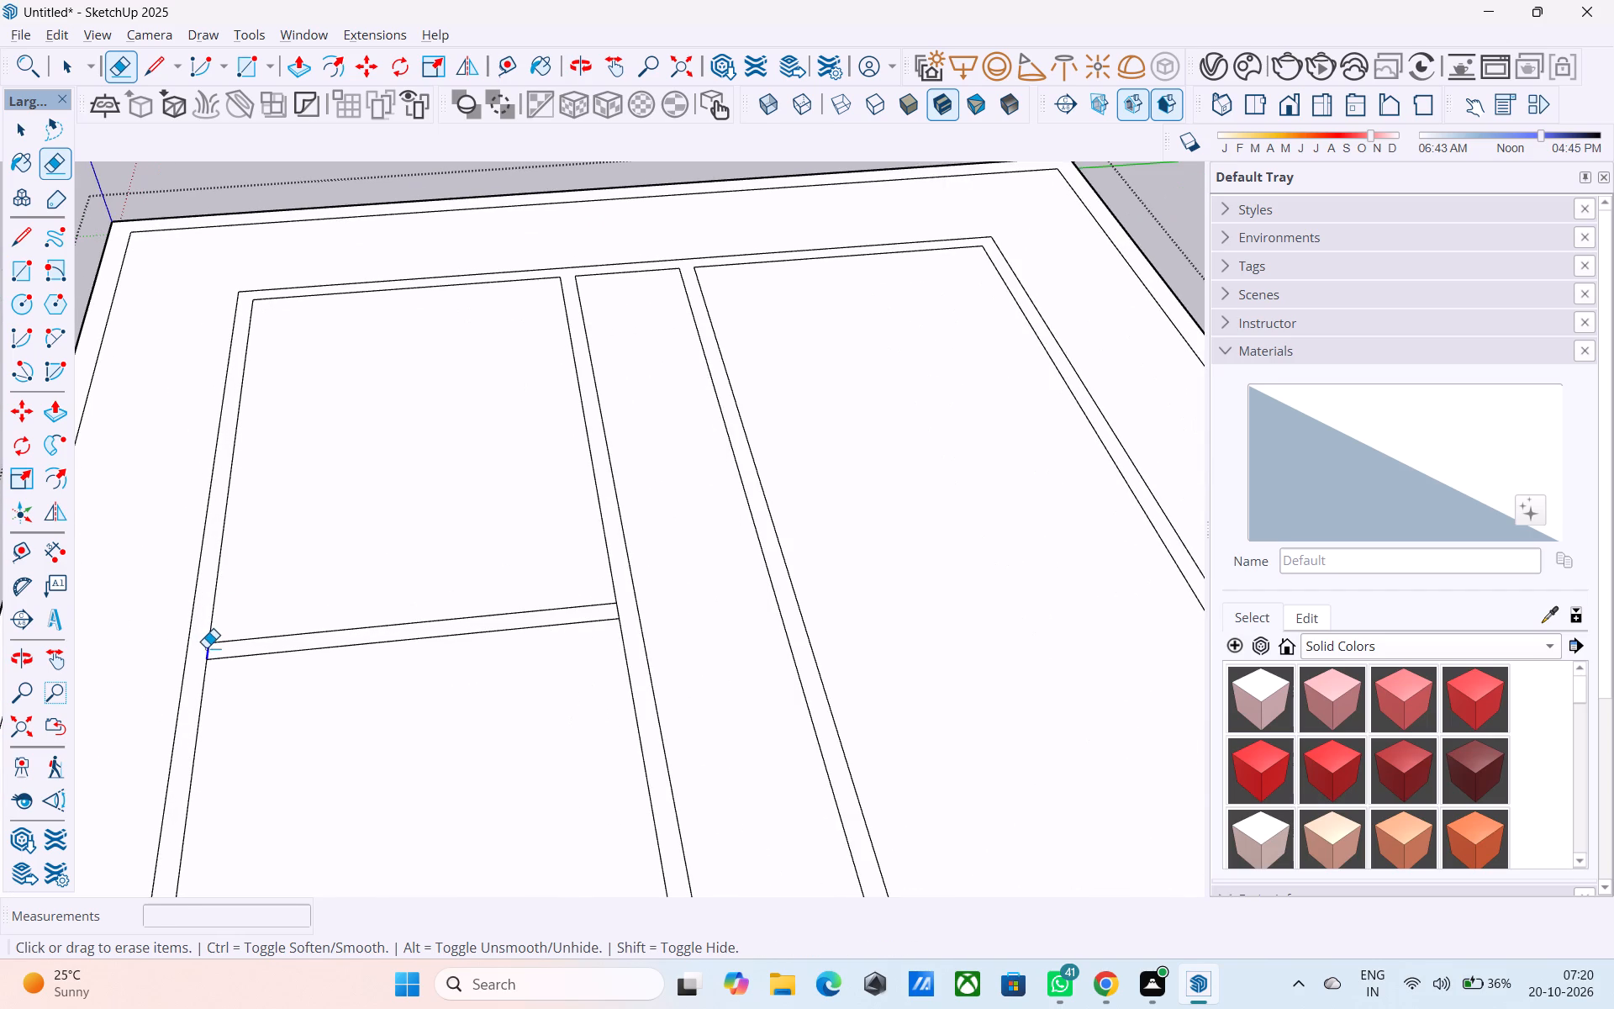
# Push/Pull the joined wall and partition face up 10' from the slab.
pyautogui.scroll(-9, 371, 490)
pyautogui.moveTo(382, 519); pyautogui.dragTo(493, 436, button='middle')
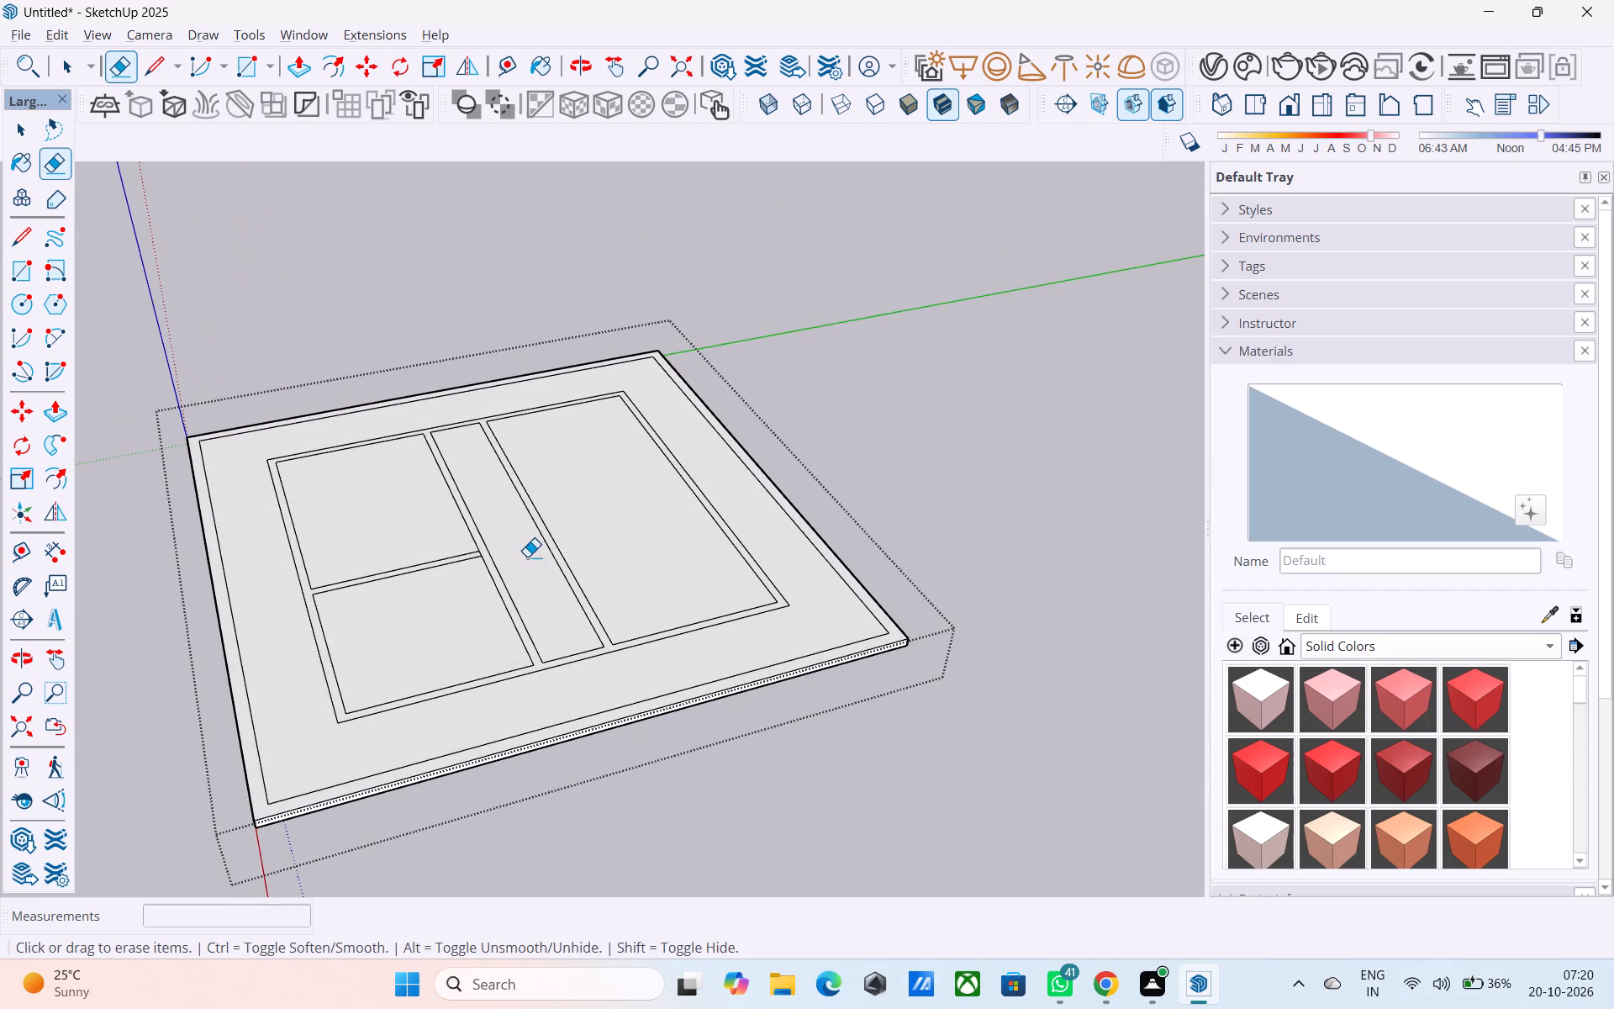
pyautogui.scroll(8, 496, 681)
pyautogui.press('space')
pyautogui.click(502, 673)
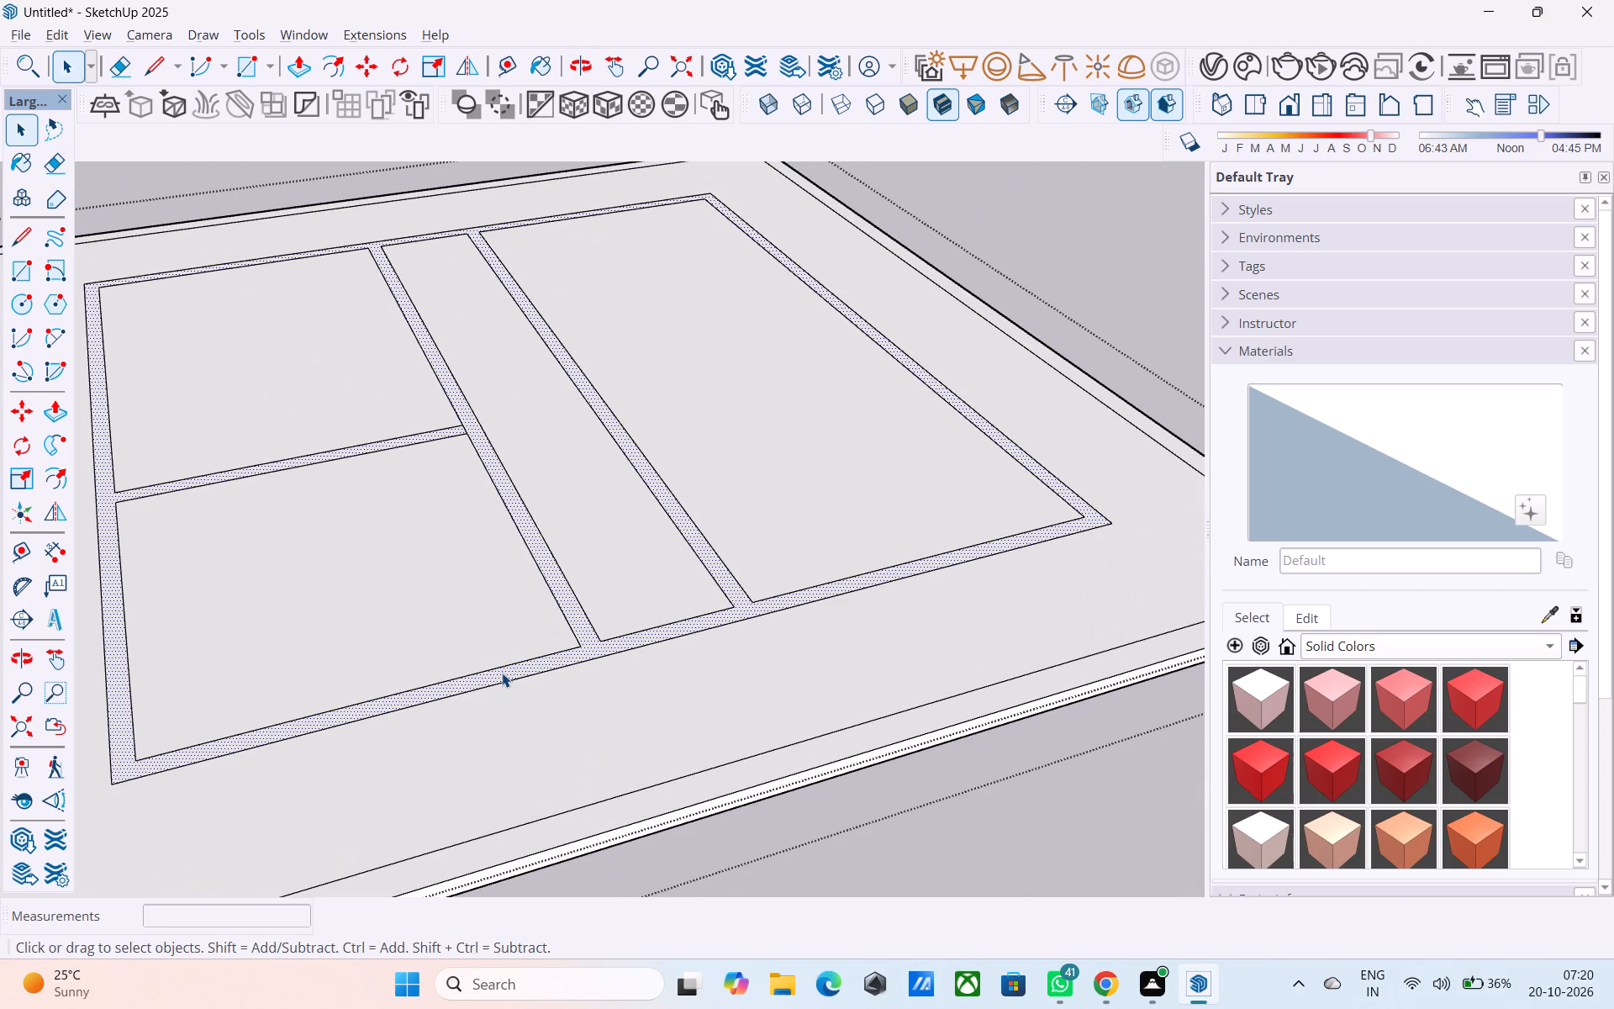
pyautogui.press('p')
pyautogui.click(502, 673)
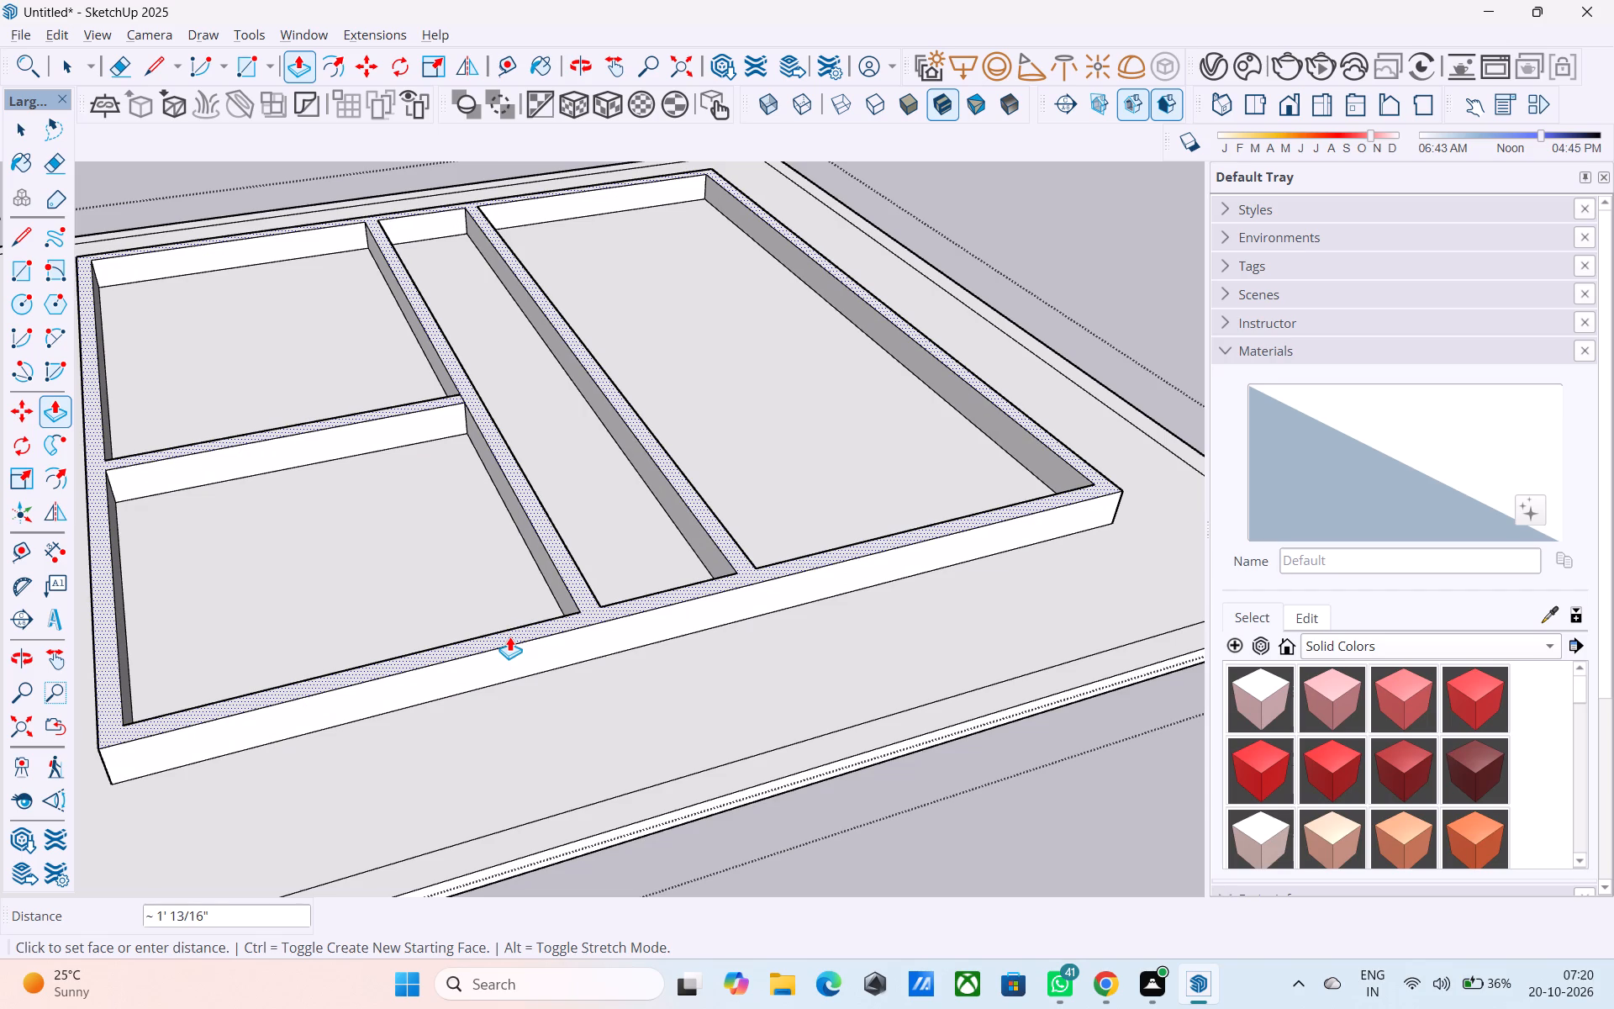
pyautogui.press('1')
pyautogui.press('0')
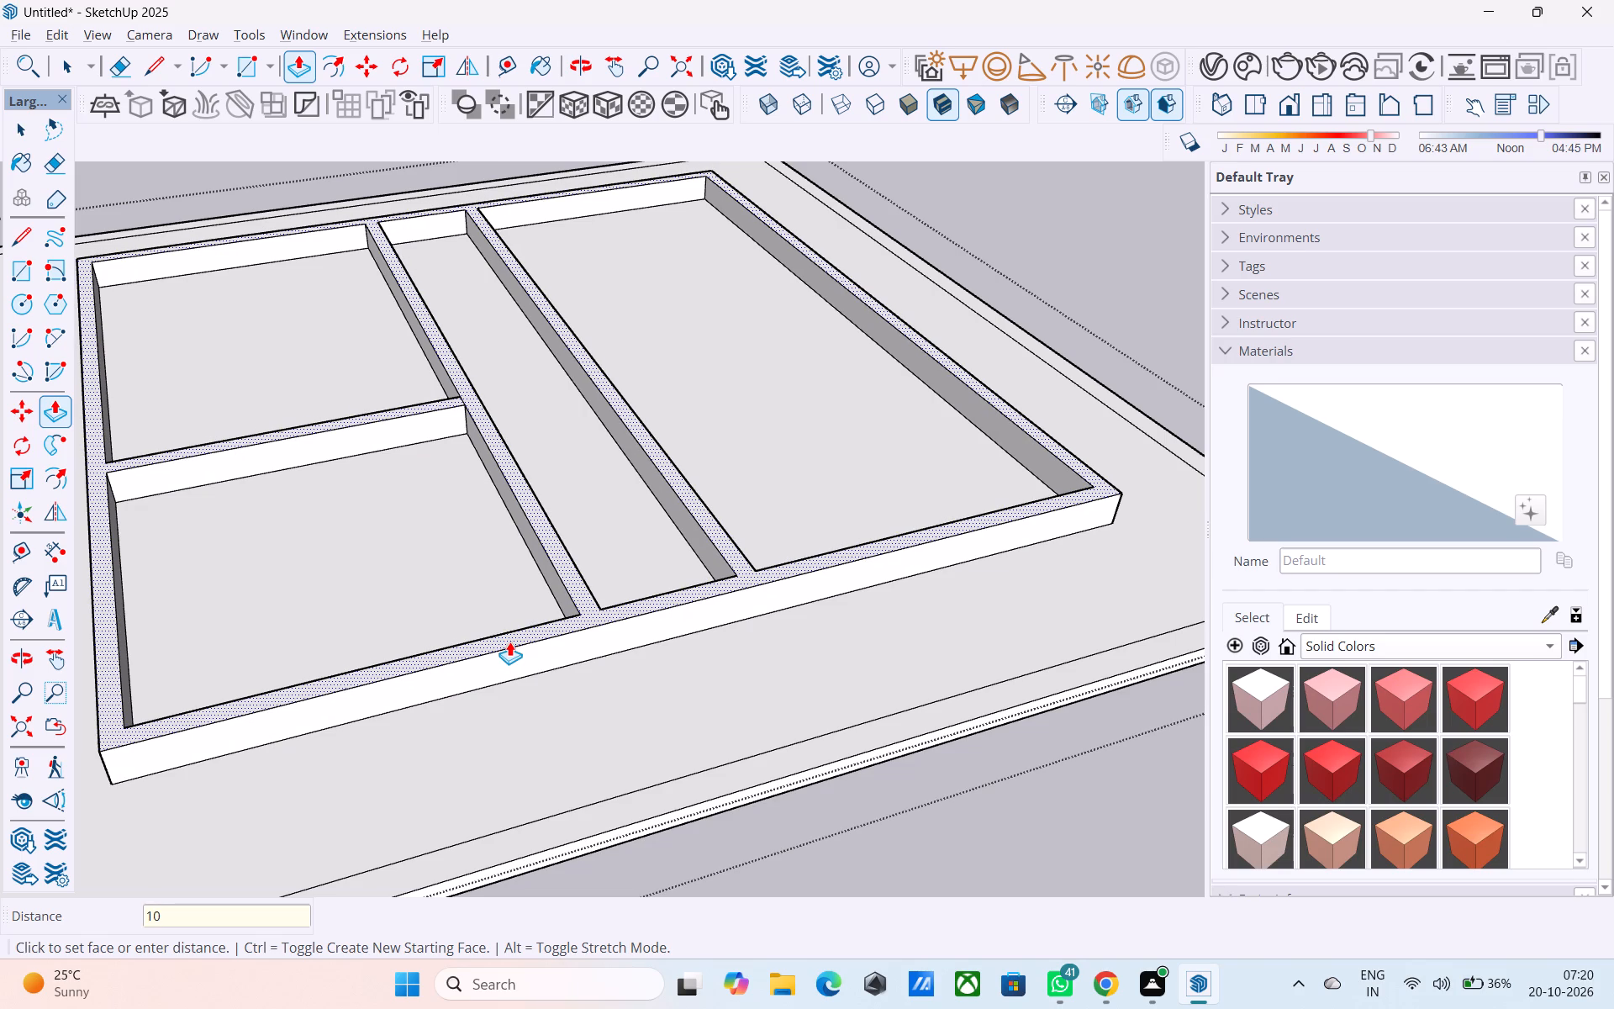
pyautogui.press("'")
pyautogui.press('Return')
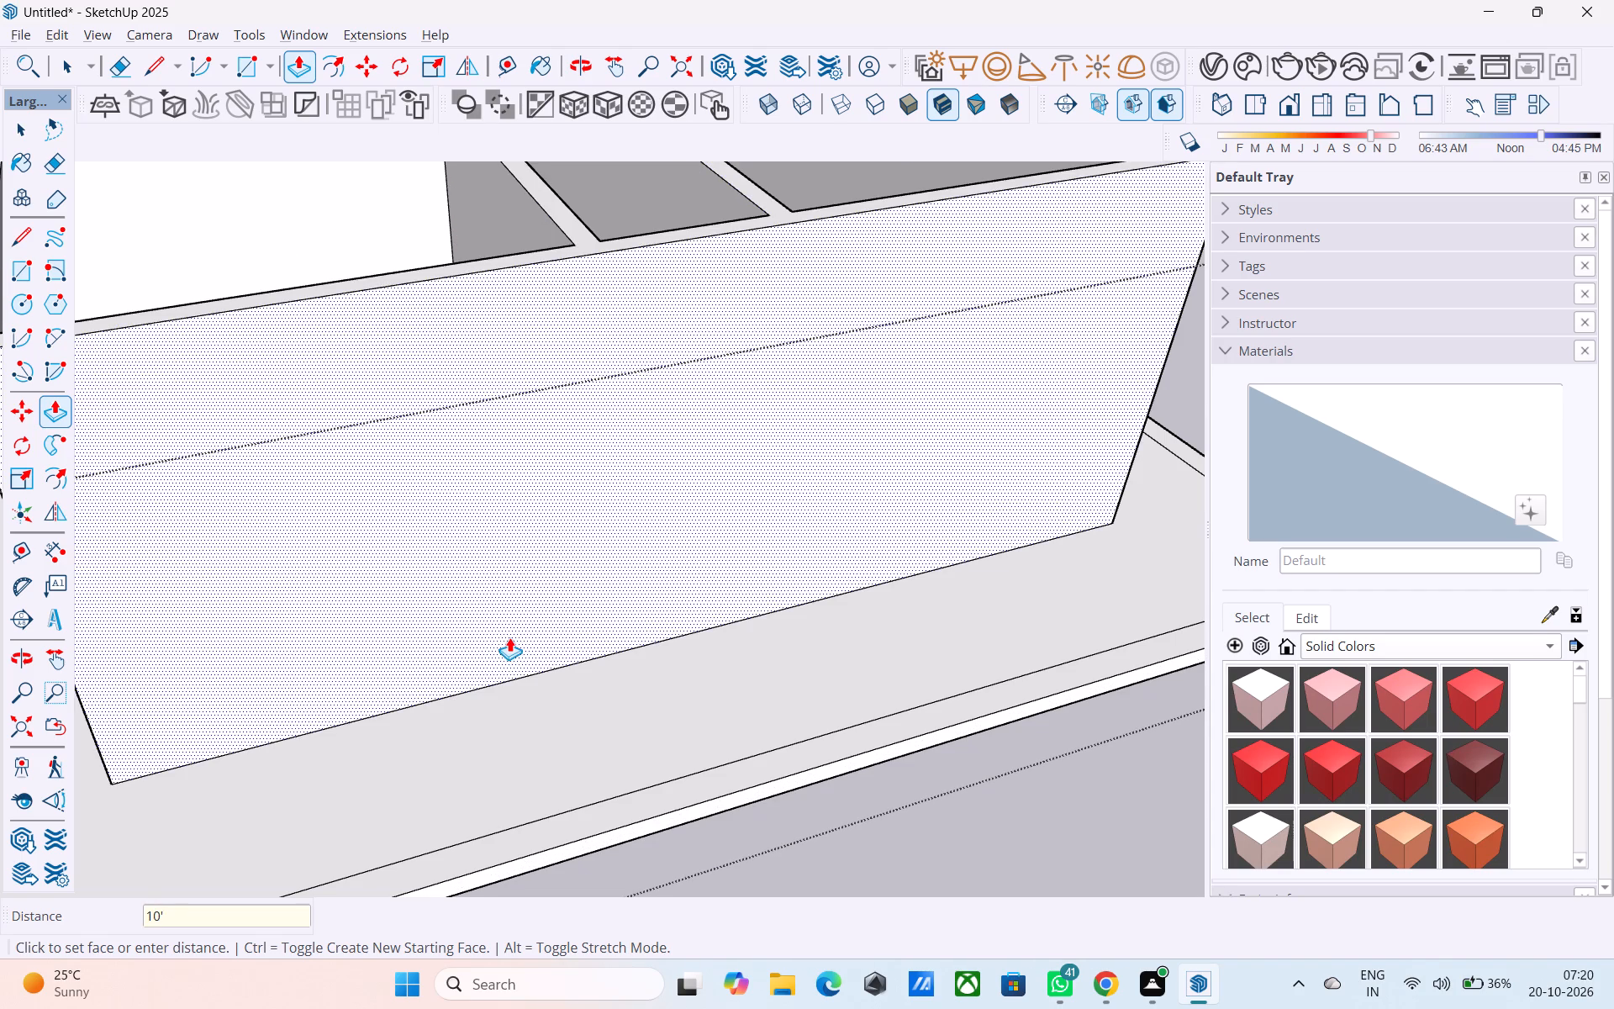
# Examine the raised walls and the rooms between them from several angles.
pyautogui.scroll(-9, 509, 637)
pyautogui.moveTo(519, 639); pyautogui.dragTo(802, 654, button='middle')
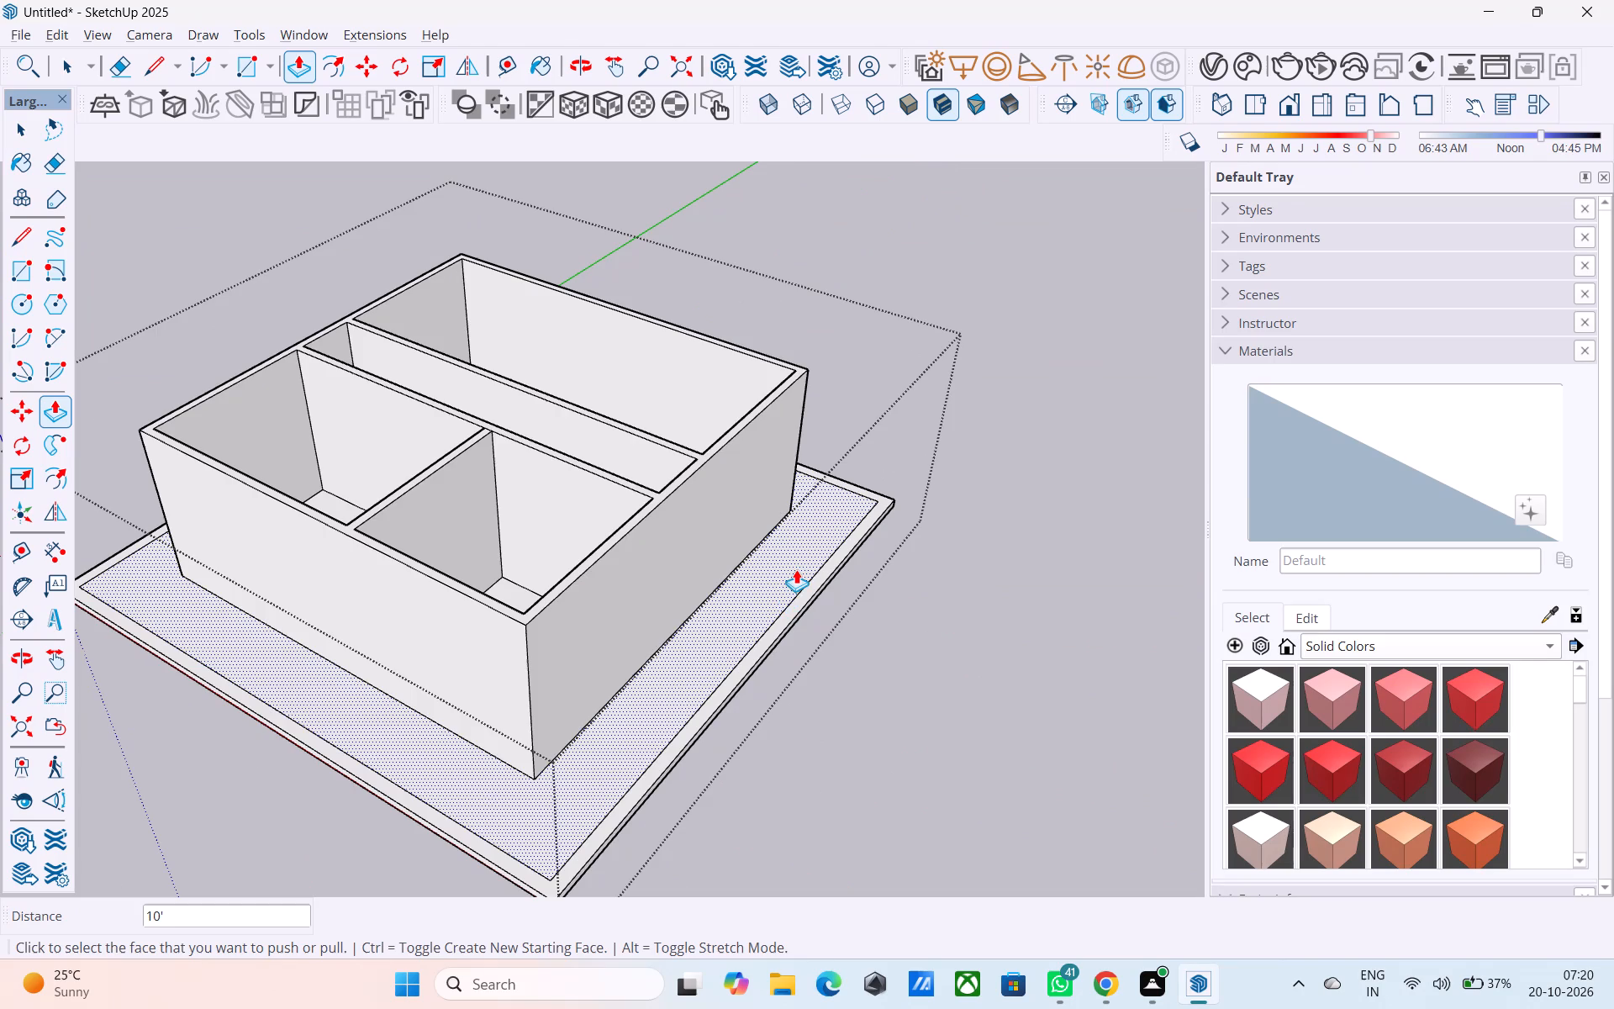
pyautogui.scroll(-6, 902, 515)
pyautogui.moveTo(724, 425); pyautogui.dragTo(594, 564, button='middle')
pyautogui.scroll(-6, 506, 373)
pyautogui.scroll(7, 522, 656)
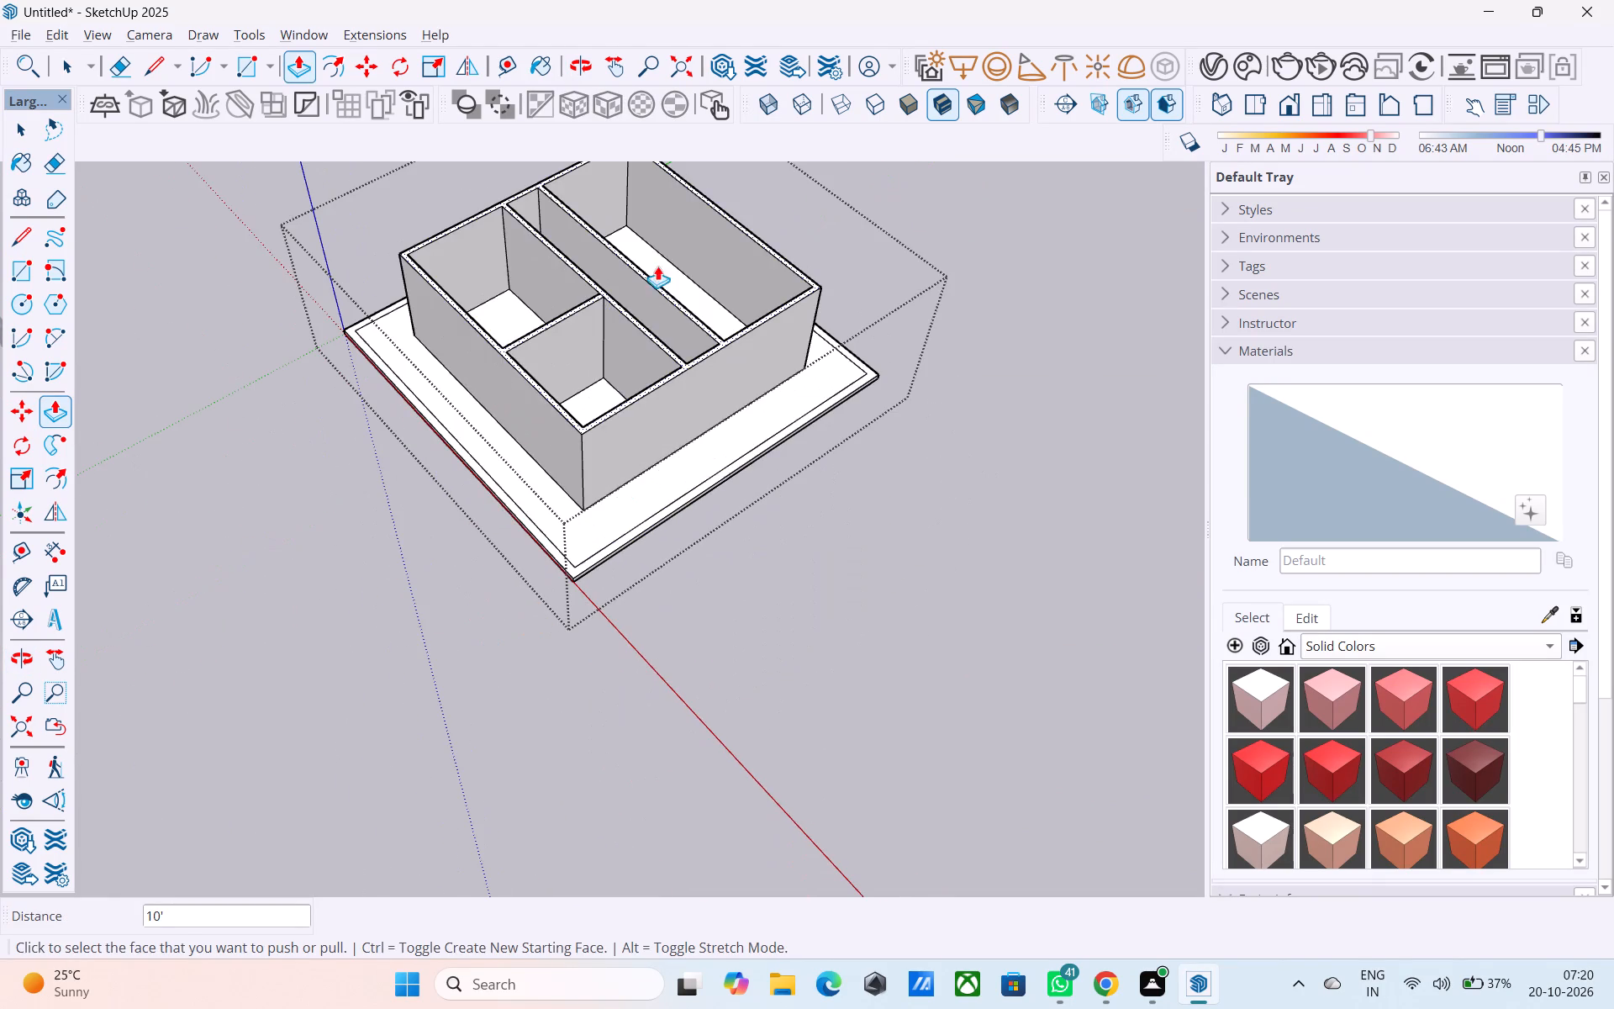
pyautogui.scroll(-6, 571, 726)
pyautogui.scroll(10, 595, 251)
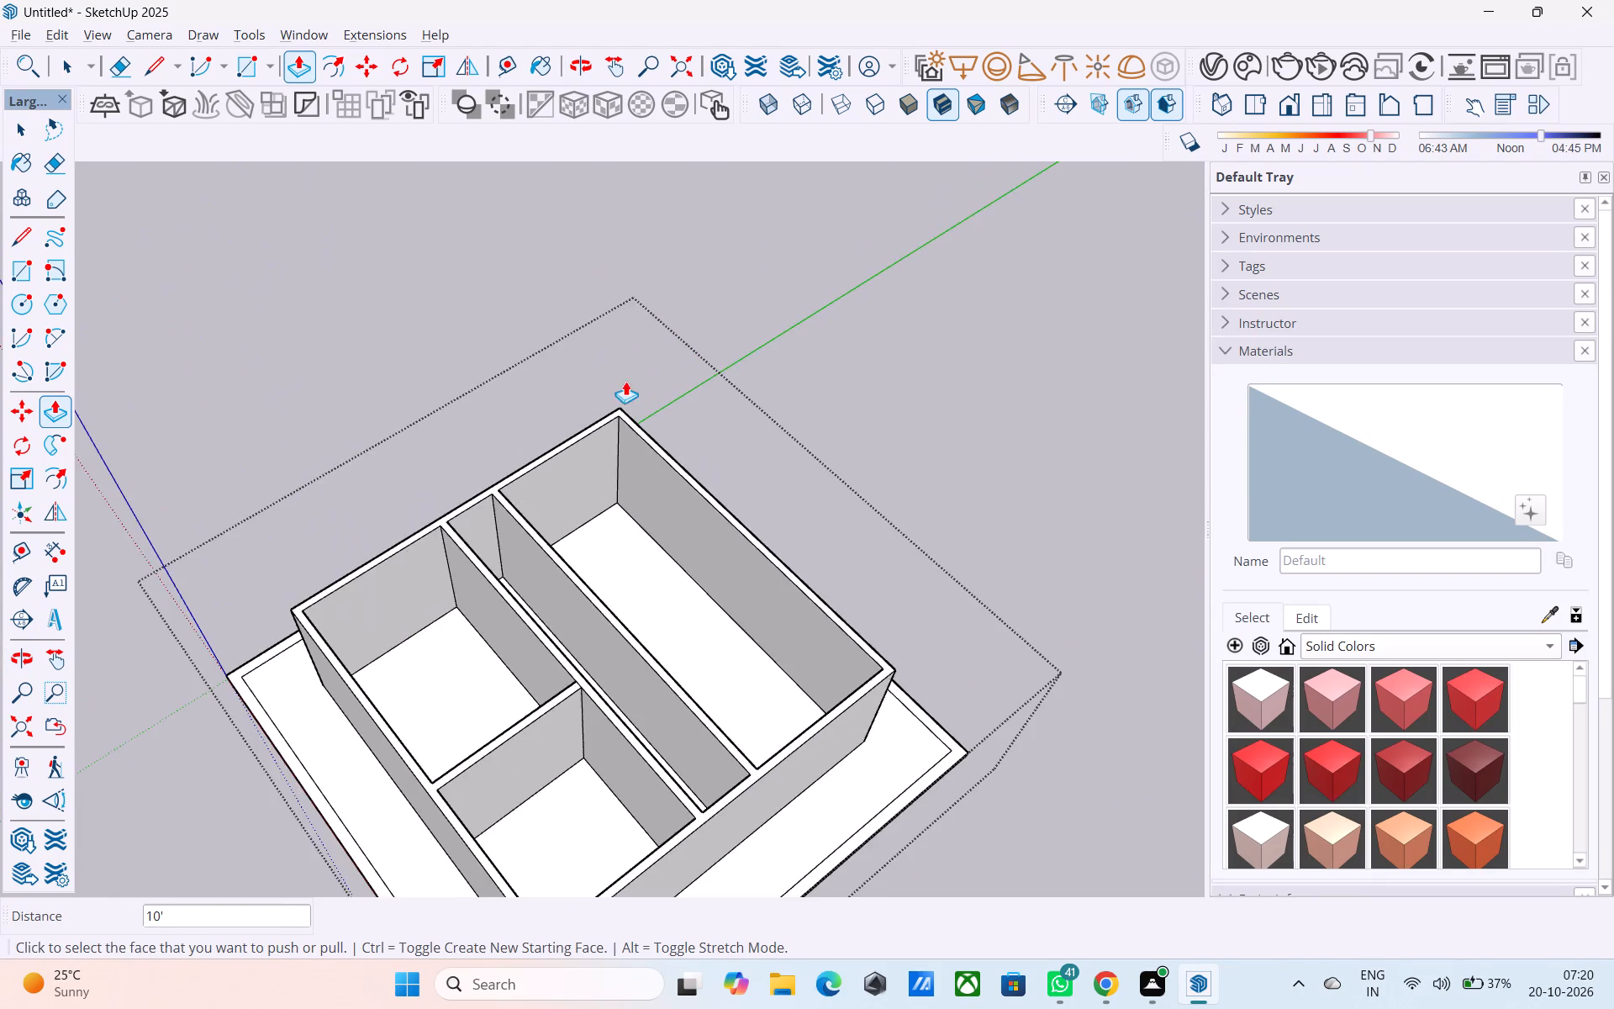
pyautogui.moveTo(625, 381); pyautogui.dragTo(641, 193, button='middle')
pyautogui.moveTo(551, 515); pyautogui.dragTo(539, 327, button='middle')
pyautogui.moveTo(534, 415); pyautogui.dragTo(550, 237, button='middle')
pyautogui.moveTo(621, 485); pyautogui.dragTo(493, 689, button='middle')
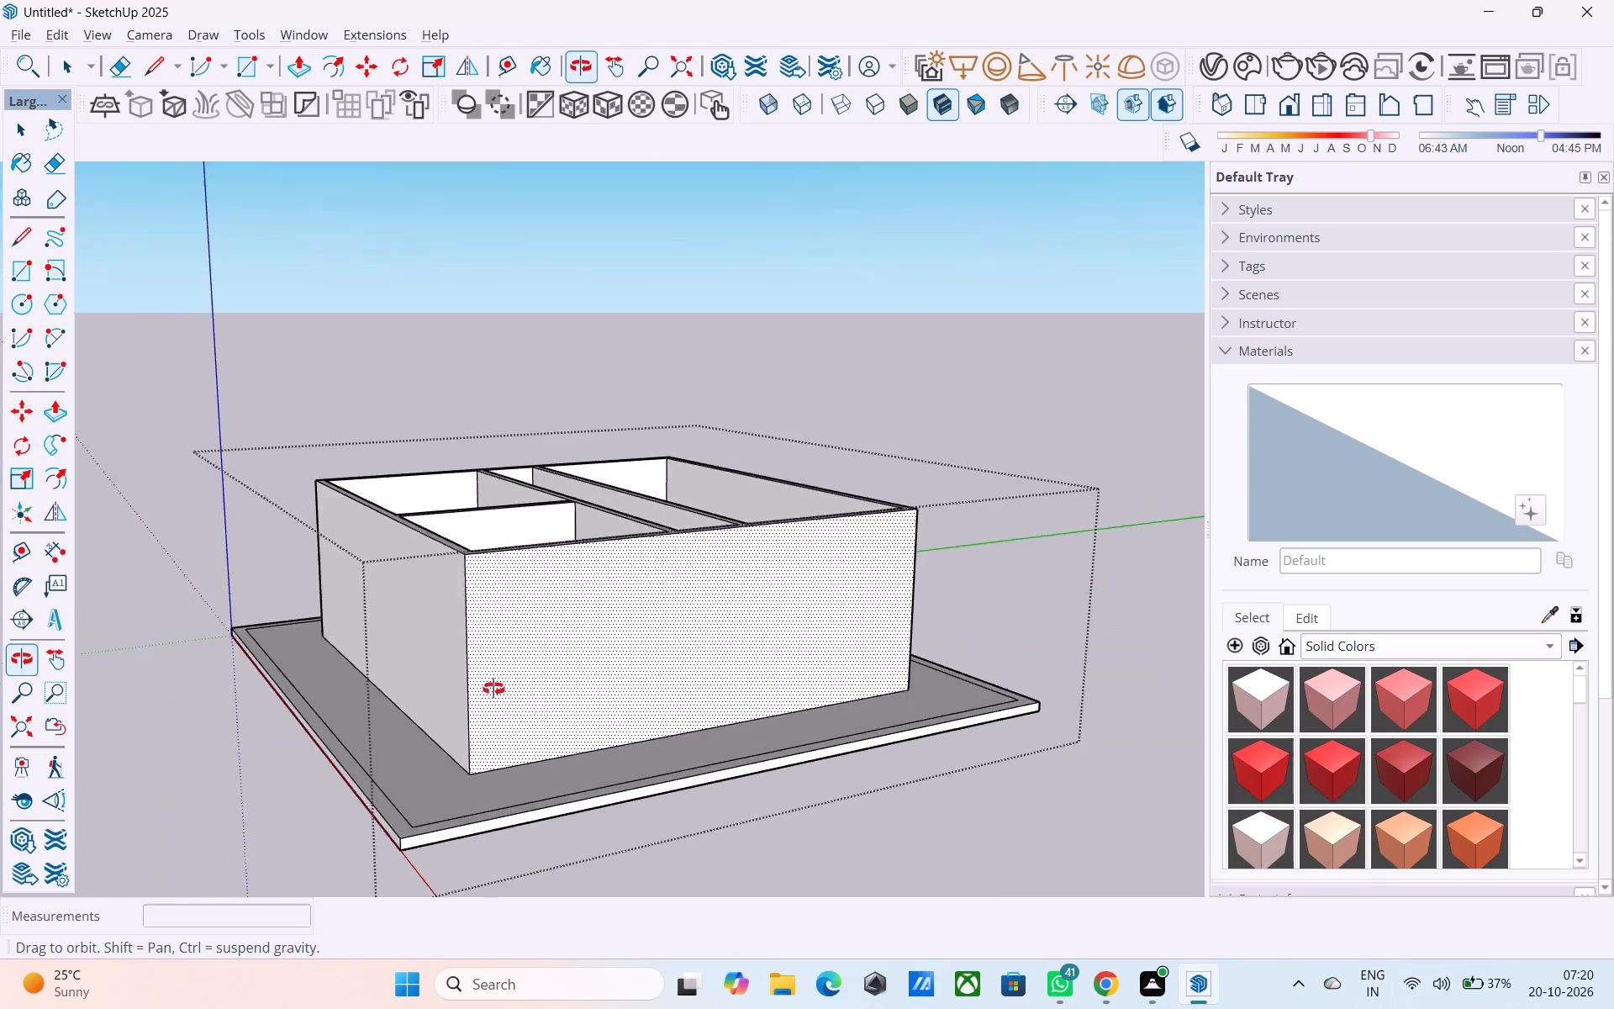
pyautogui.moveTo(493, 689); pyautogui.dragTo(442, 729, button='middle')
pyautogui.scroll(-3, 555, 496)
pyautogui.moveTo(556, 494); pyautogui.dragTo(496, 765, button='middle')
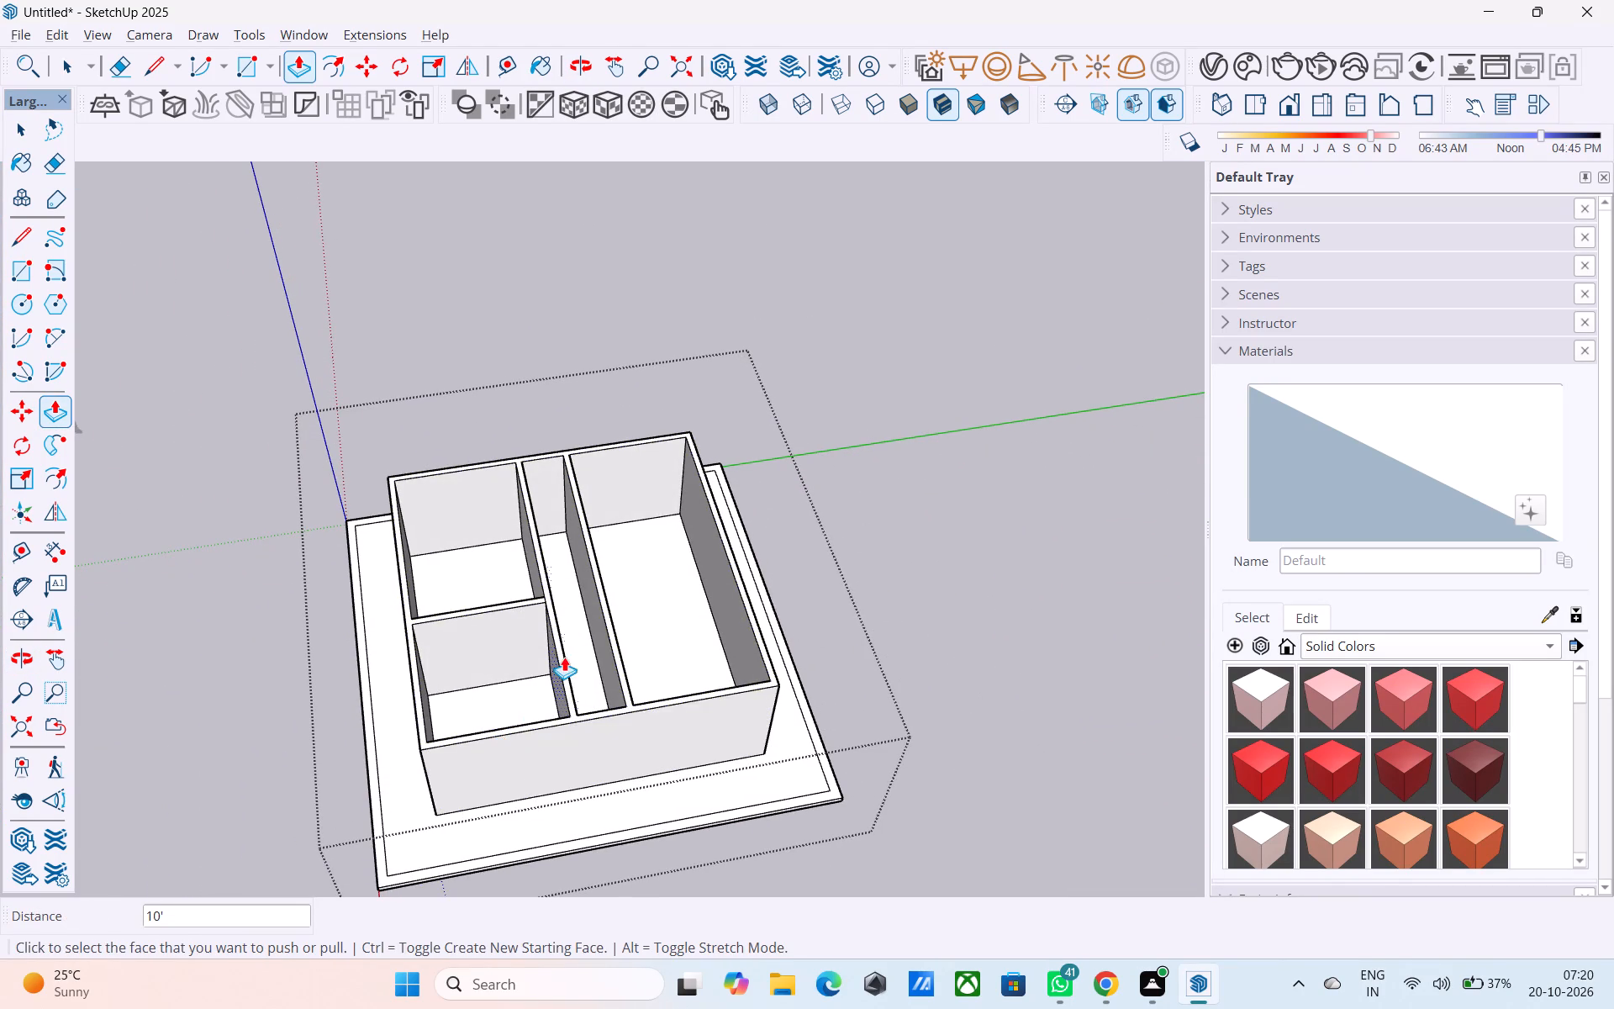
pyautogui.scroll(3, 608, 647)
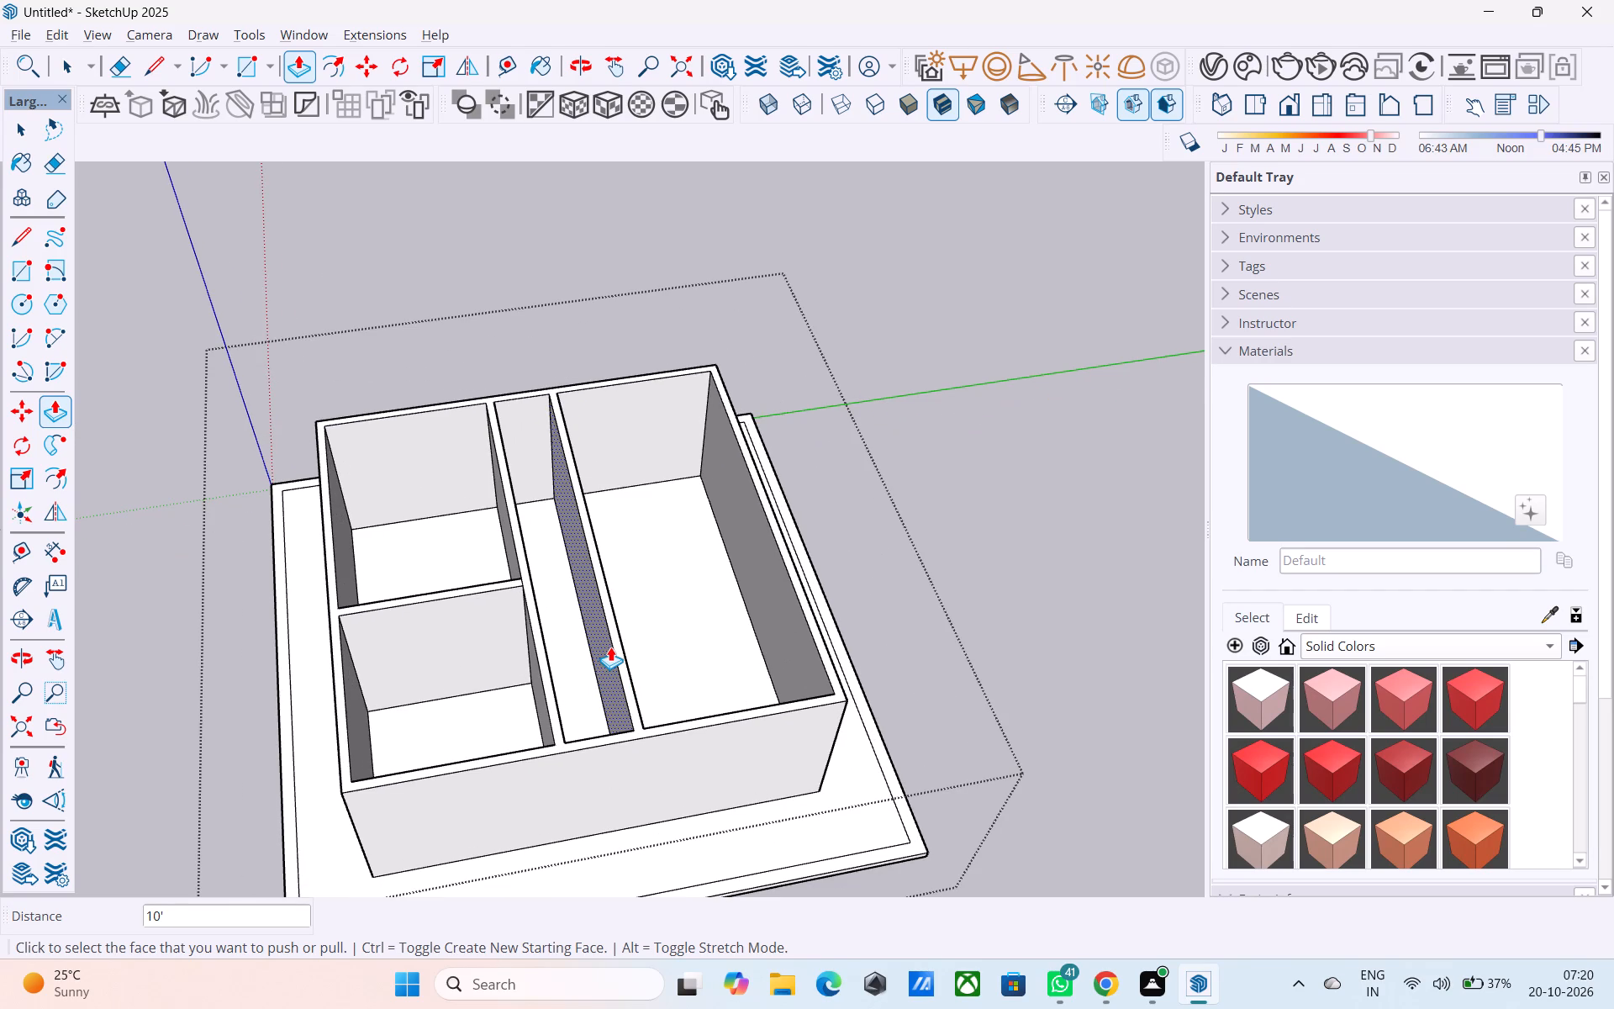
# Draw a line across the top of the long partition beside the largest room, where its near end meets the outer wall.
pyautogui.scroll(4, 667, 703)
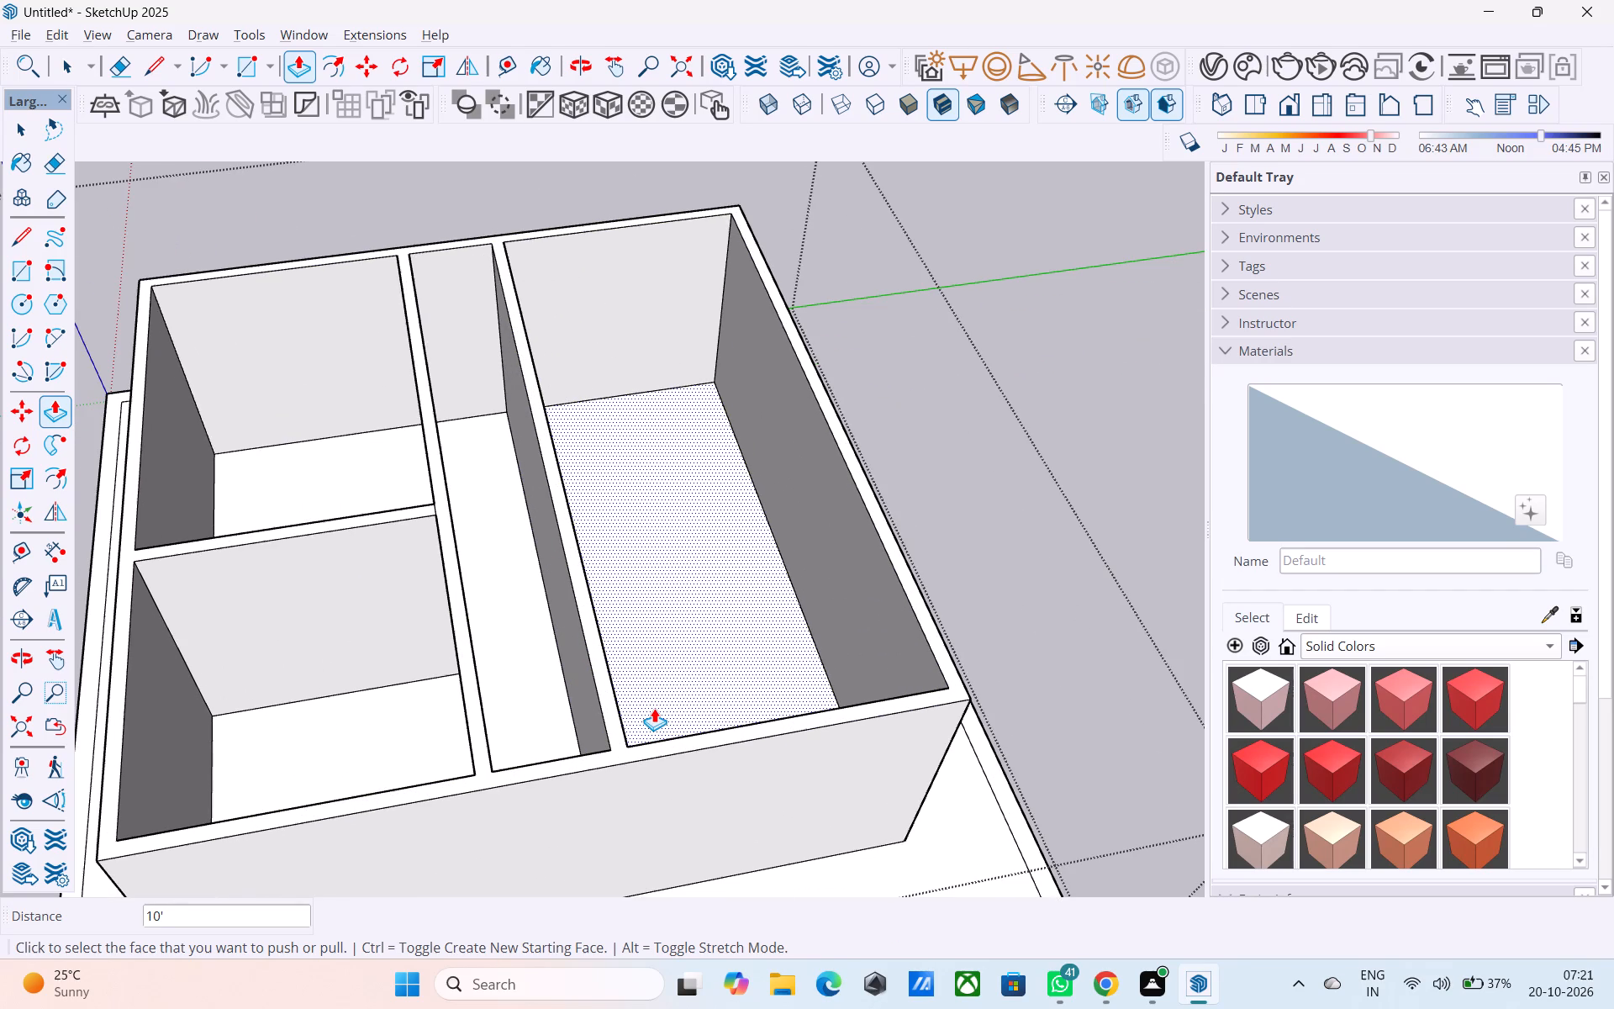
pyautogui.moveTo(625, 748); pyautogui.dragTo(636, 673, button='middle')
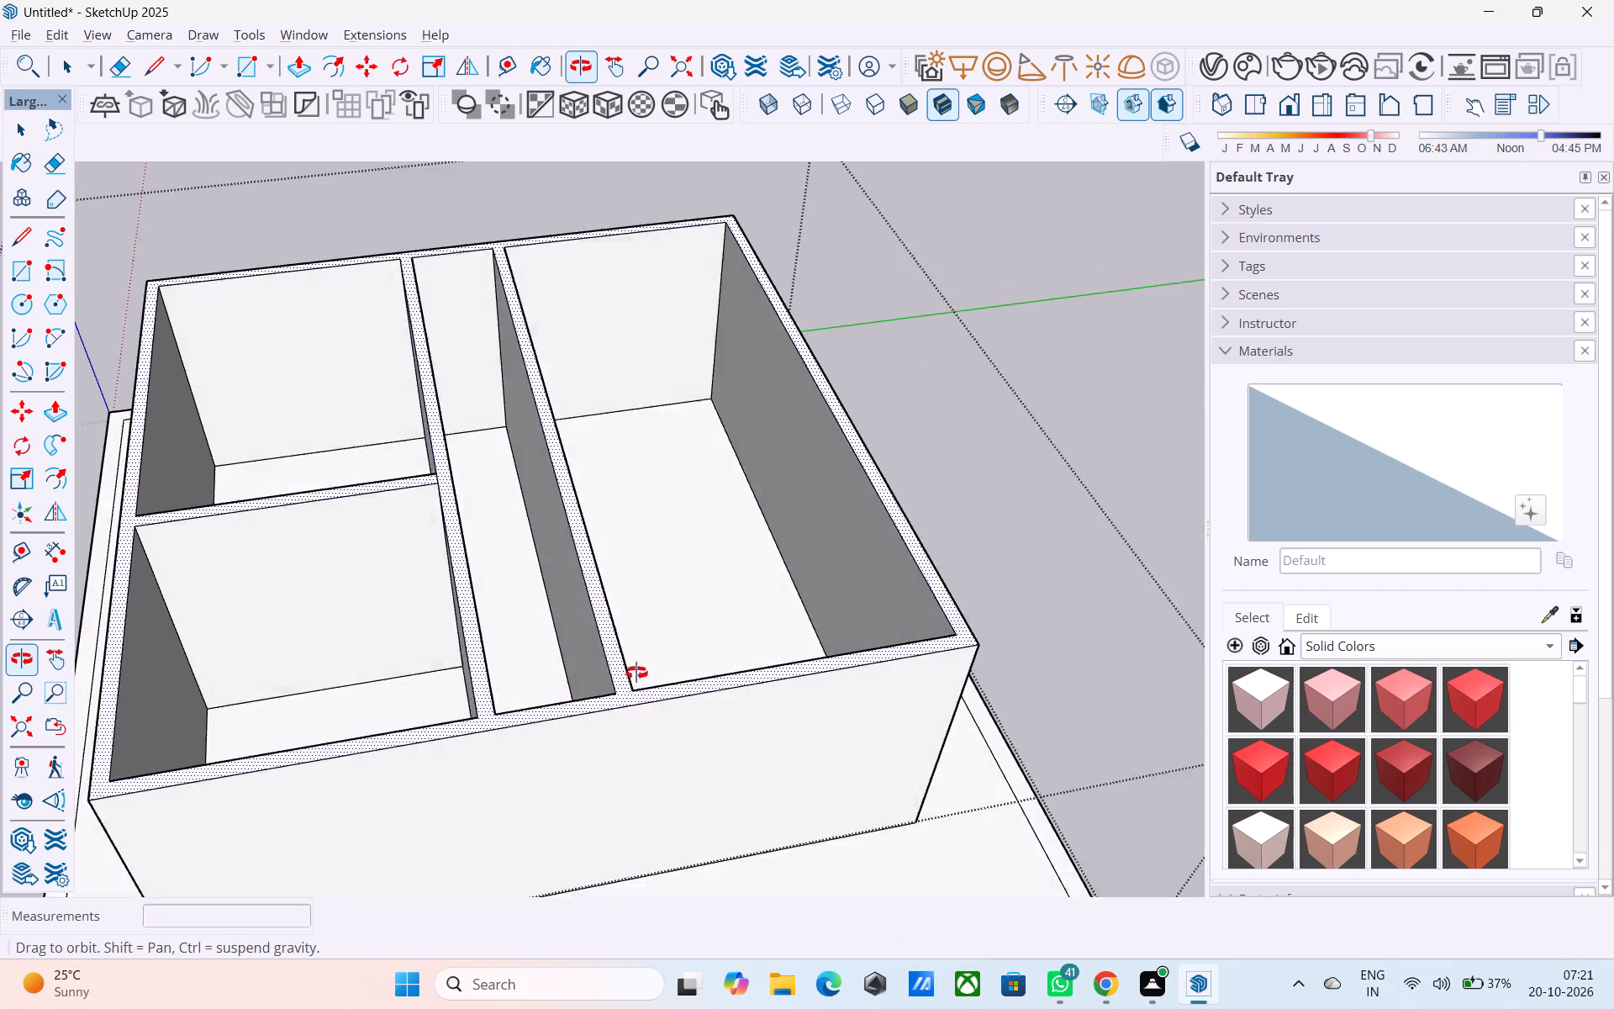
pyautogui.moveTo(636, 673); pyautogui.dragTo(630, 629, button='middle')
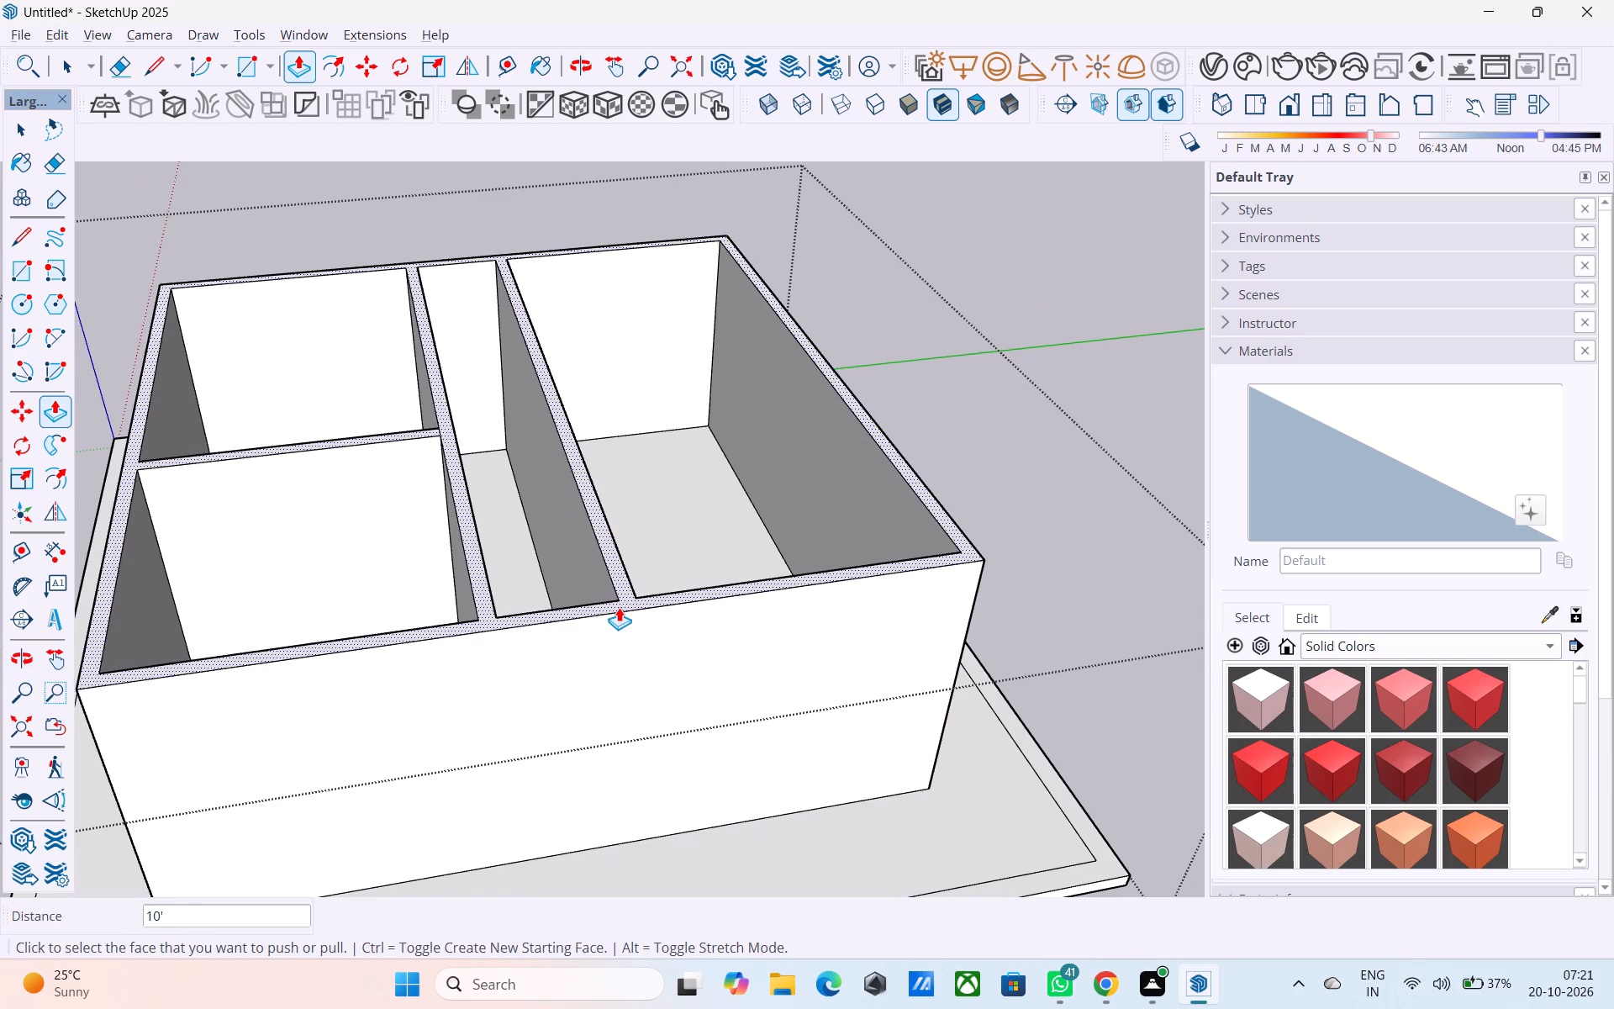
pyautogui.scroll(-4, 618, 604)
pyautogui.moveTo(618, 604); pyautogui.dragTo(731, 569, button='middle')
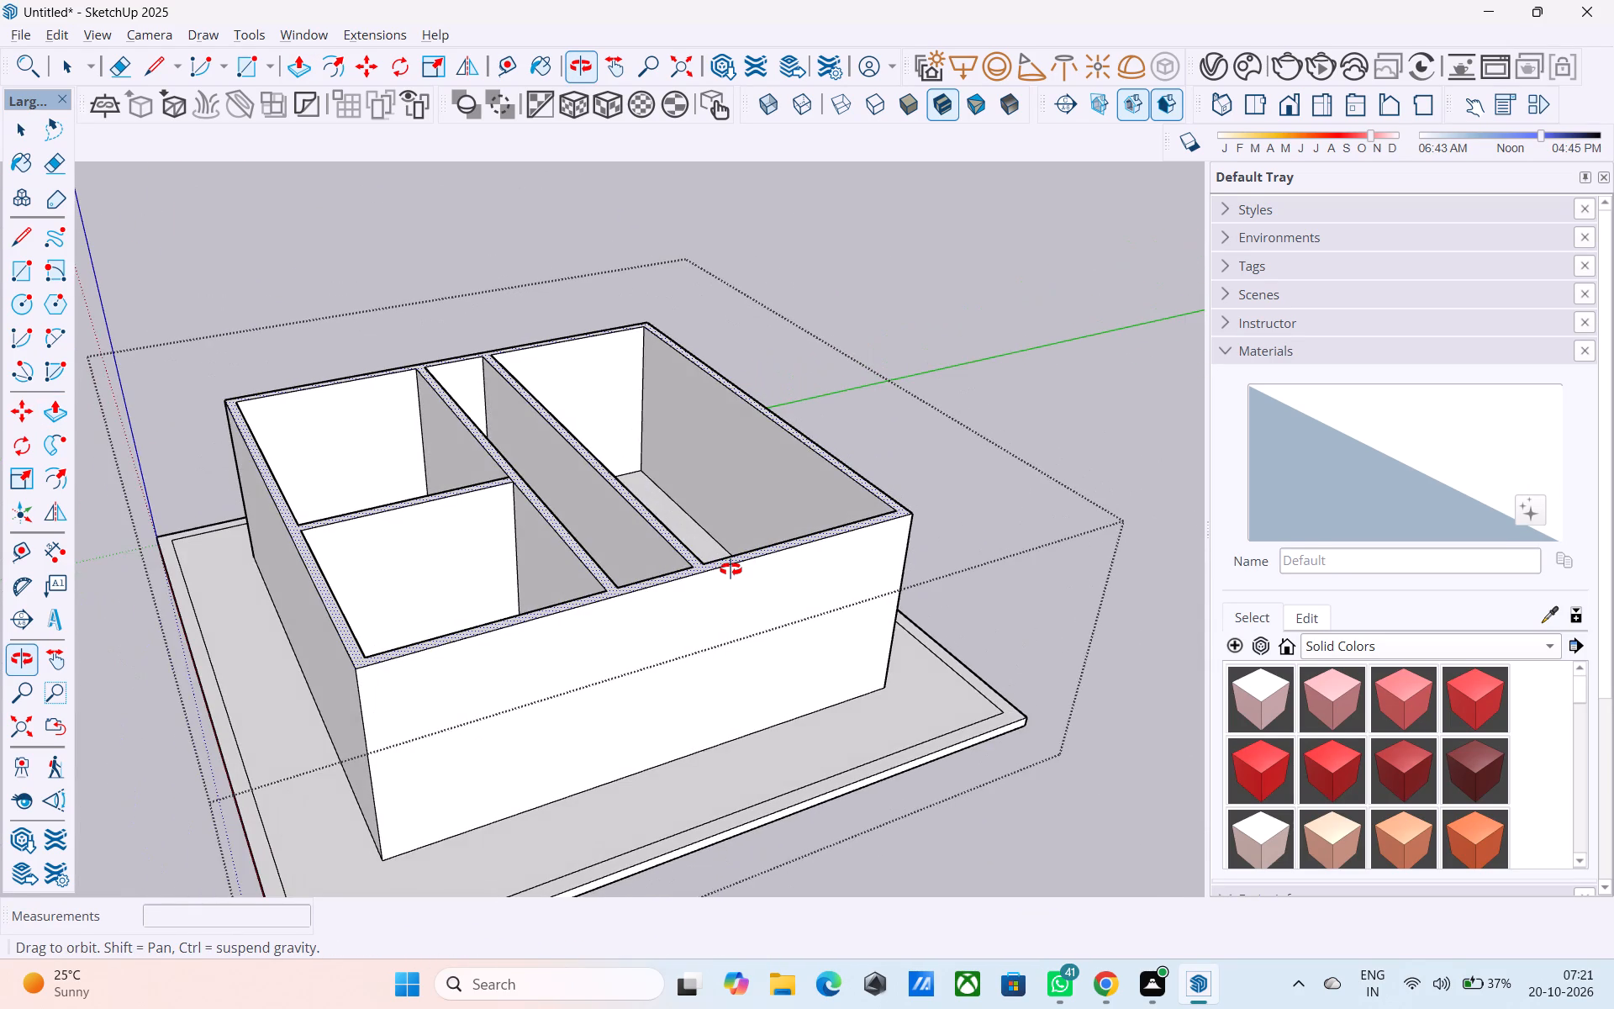
pyautogui.moveTo(731, 569); pyautogui.dragTo(691, 737, button='middle')
pyautogui.scroll(6, 656, 624)
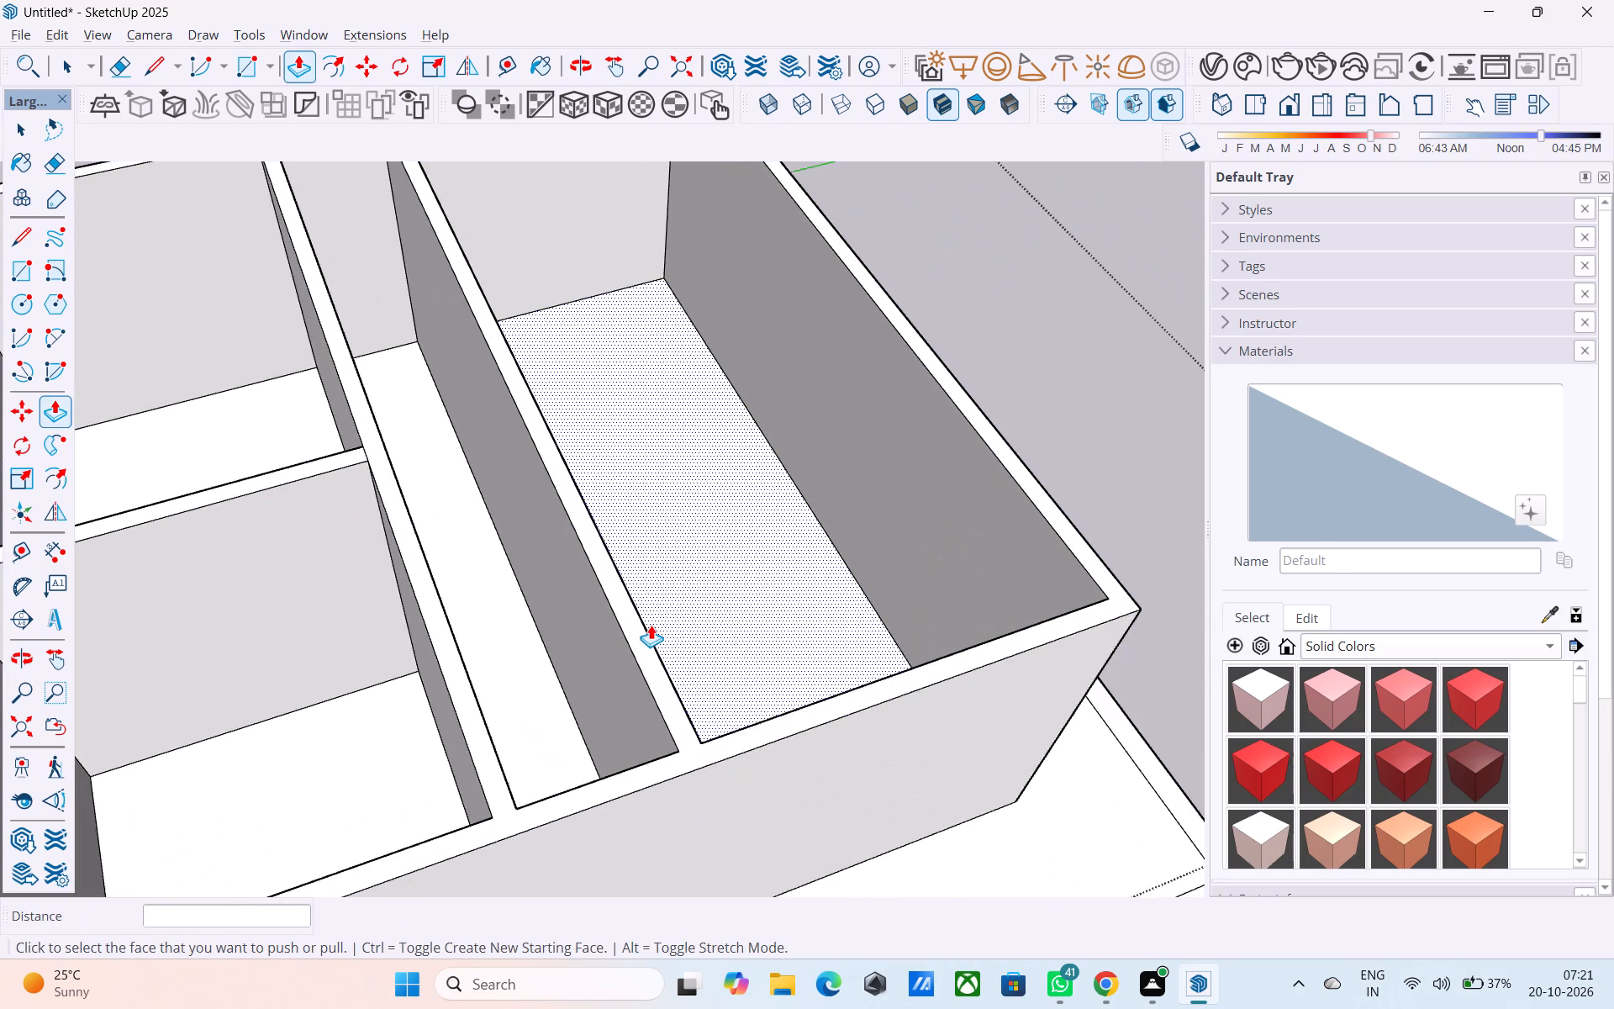
pyautogui.press('space')
pyautogui.press('l')
pyautogui.press('space')
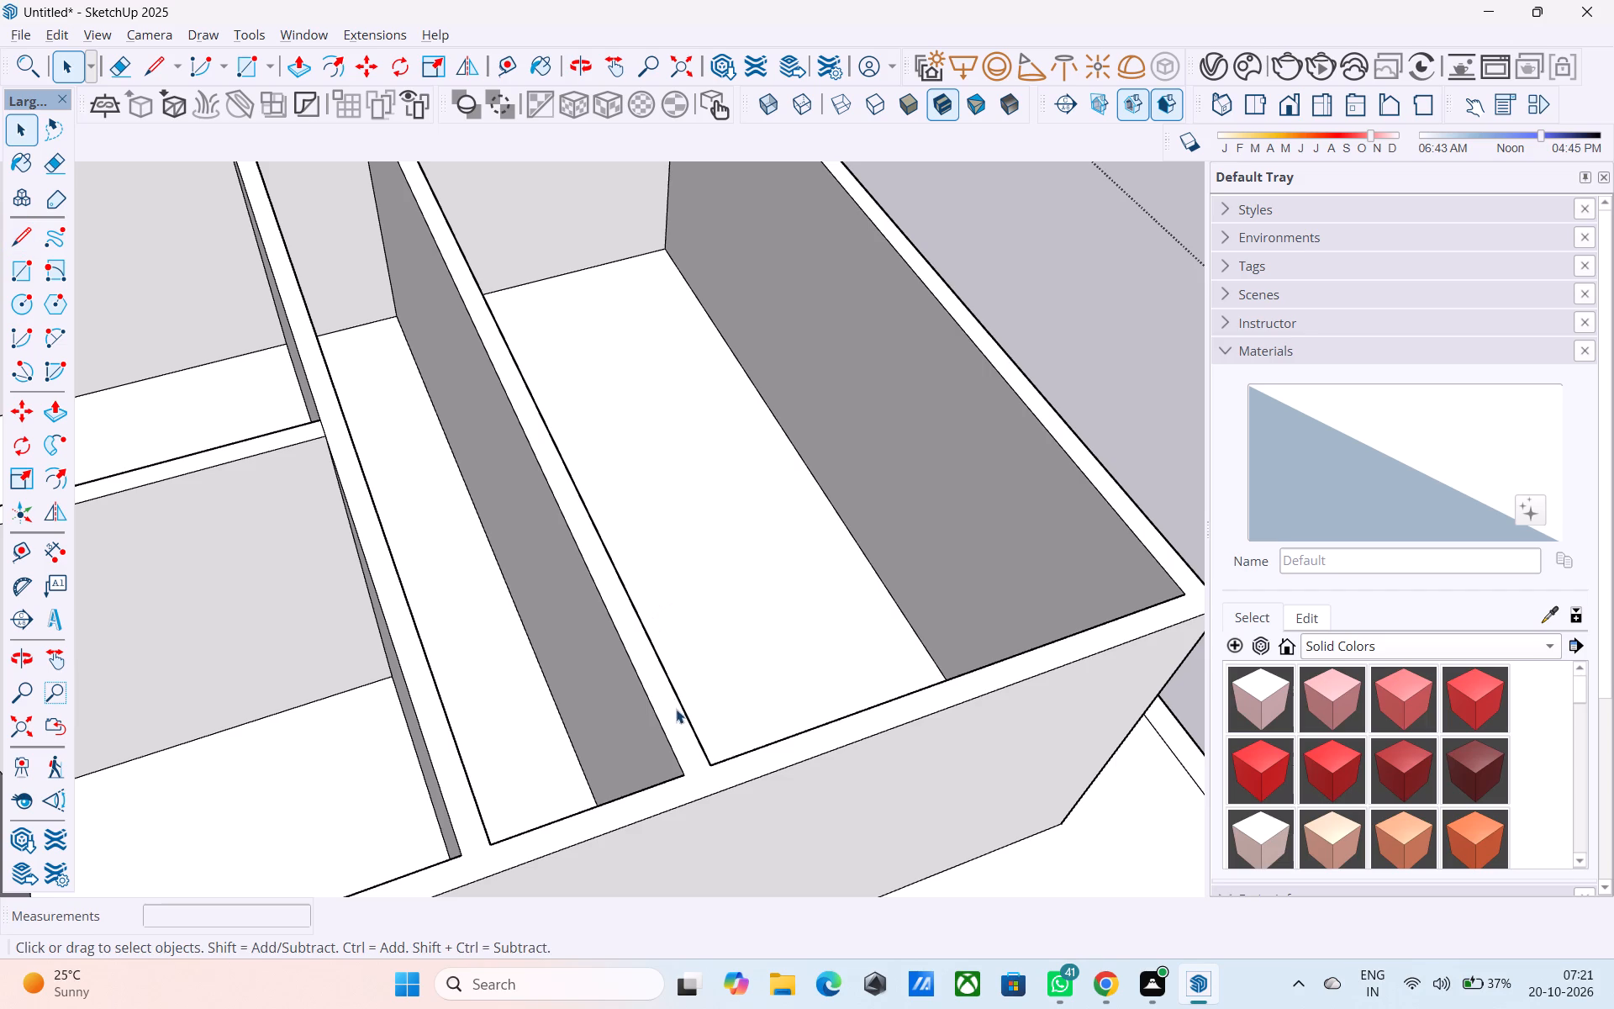
pyautogui.press('l')
pyautogui.click(711, 766)
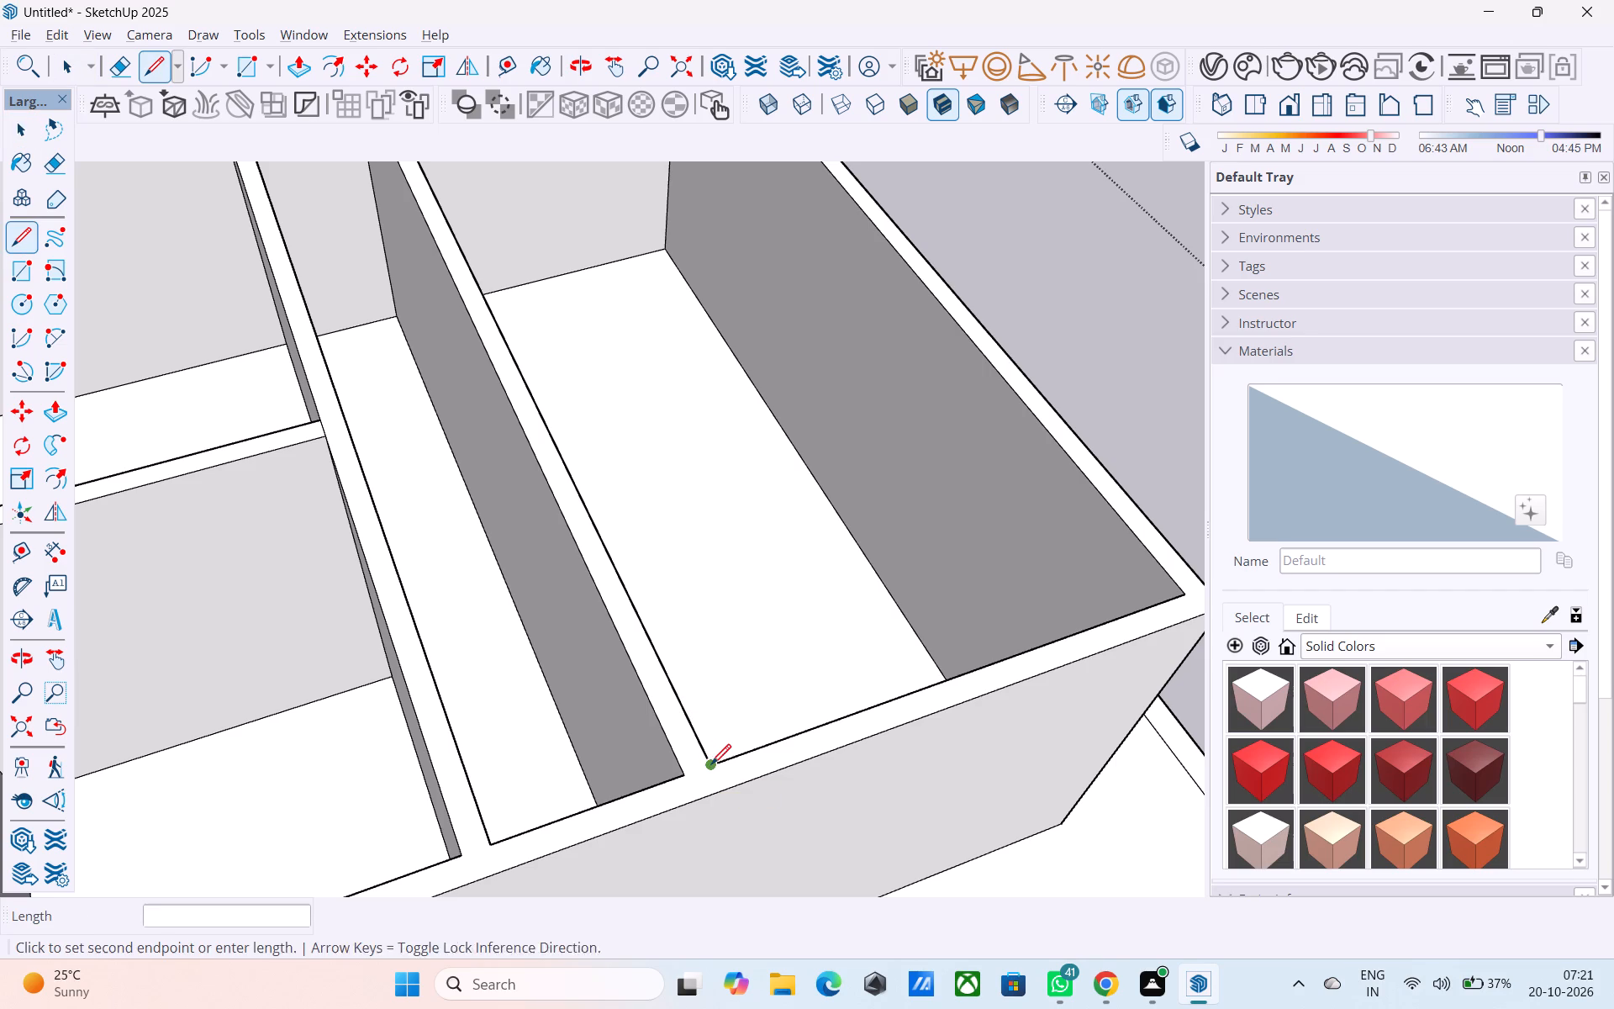
pyautogui.click(693, 775)
# Draw a 6" line across the top of the same partition where its far end meets the opposite outer wall.
pyautogui.scroll(-1, 693, 775)
pyautogui.scroll(-5, 546, 562)
pyautogui.scroll(-4, 567, 713)
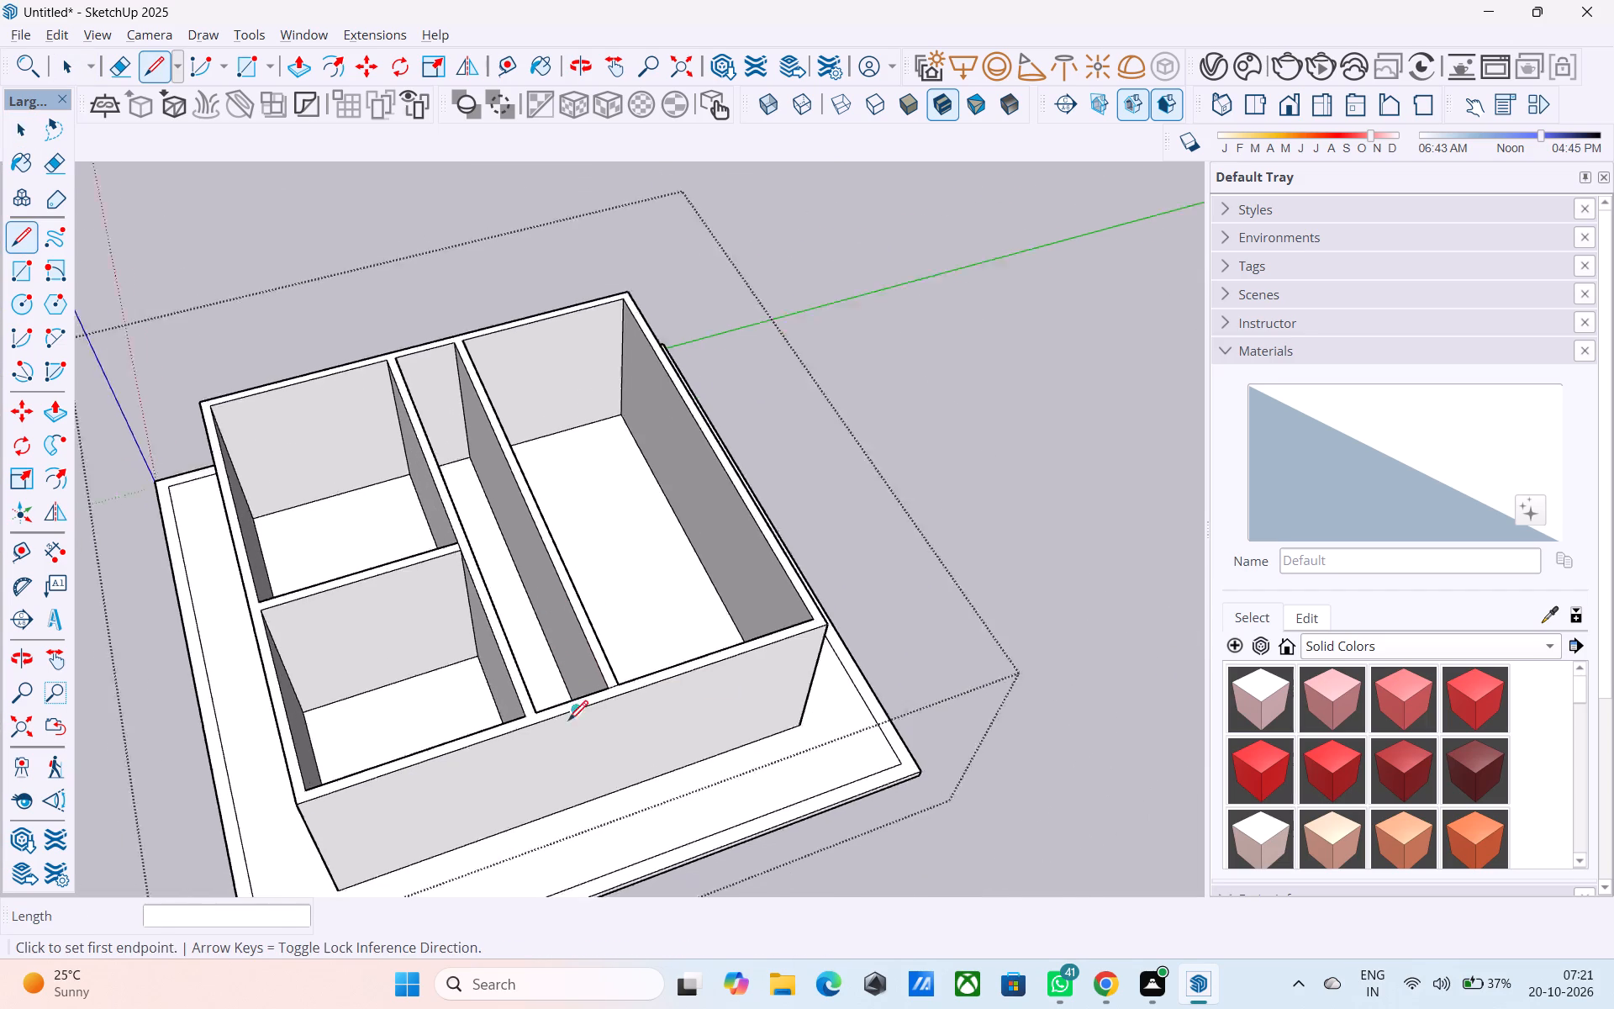
pyautogui.scroll(20, 477, 317)
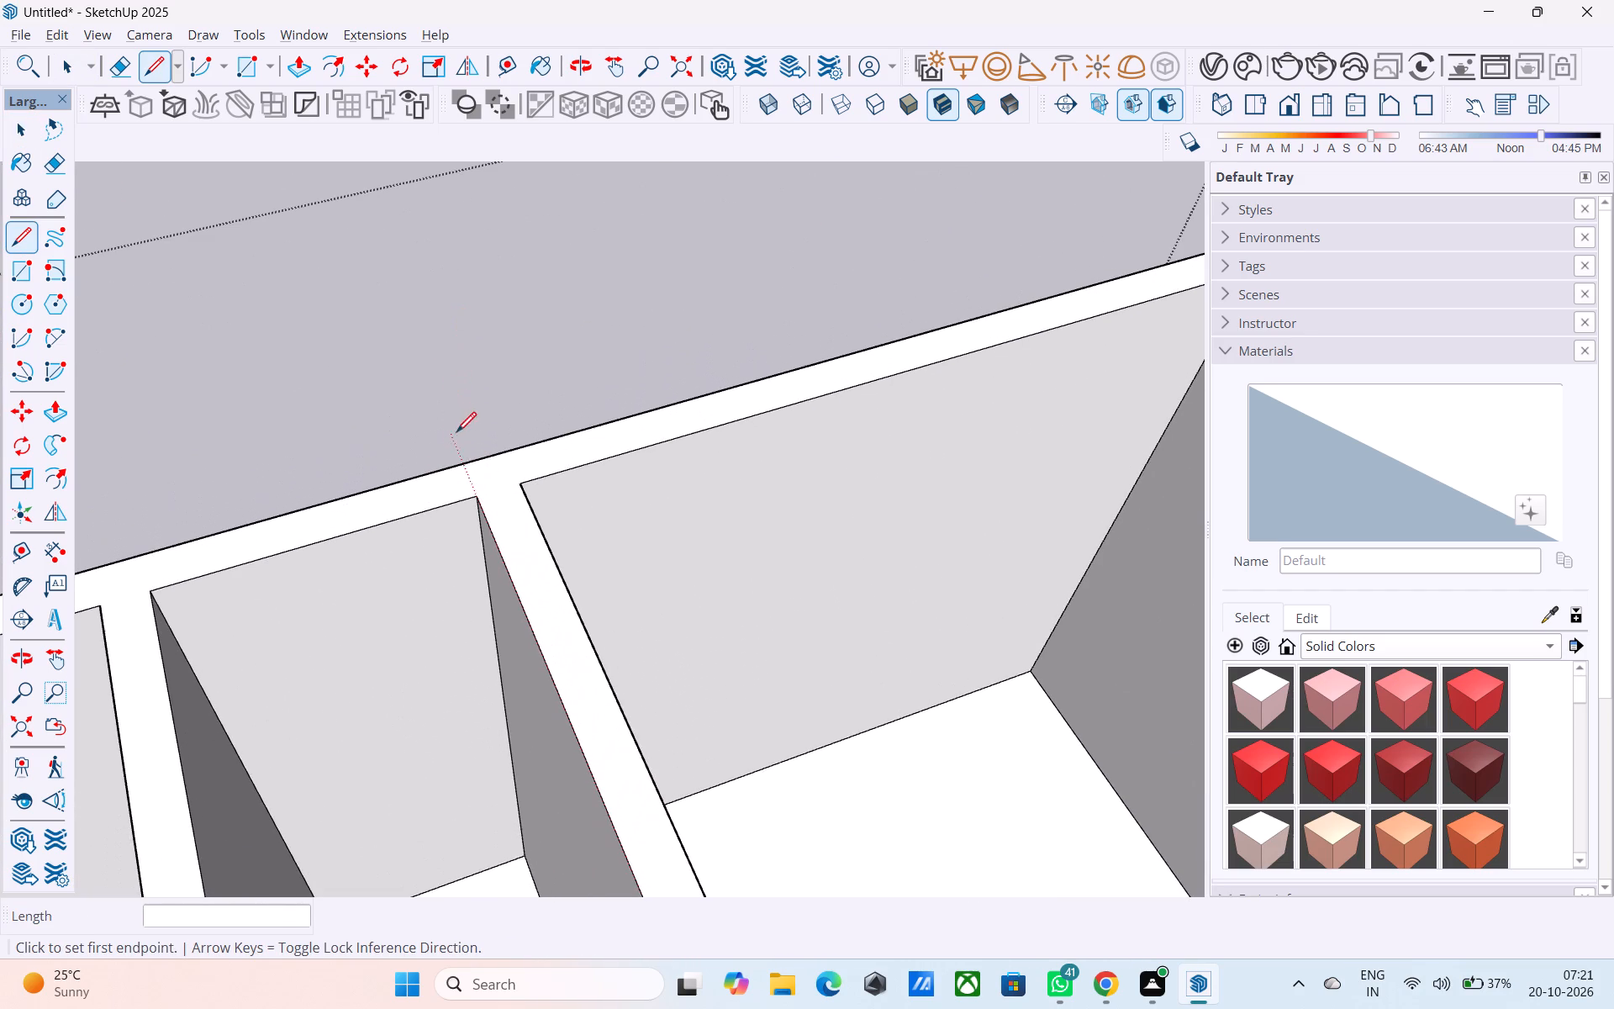
pyautogui.click(477, 502)
pyautogui.click(527, 494)
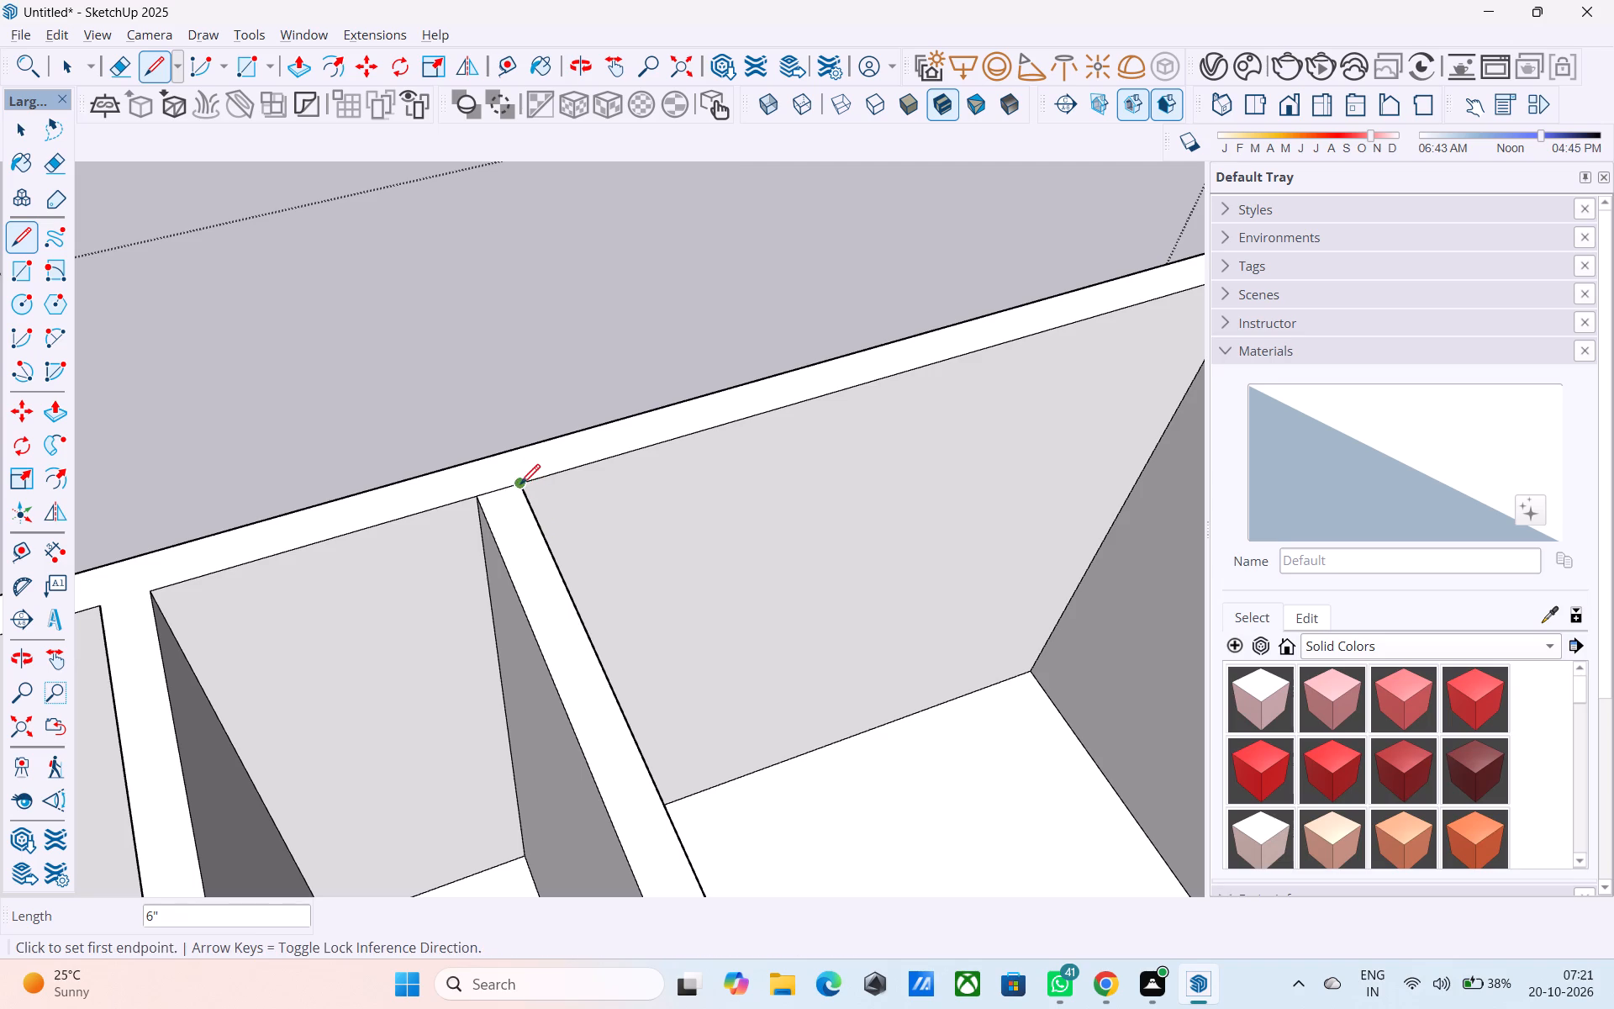
# Examine the walls and the separated top of the long partition from several angles.
pyautogui.scroll(-9, 458, 336)
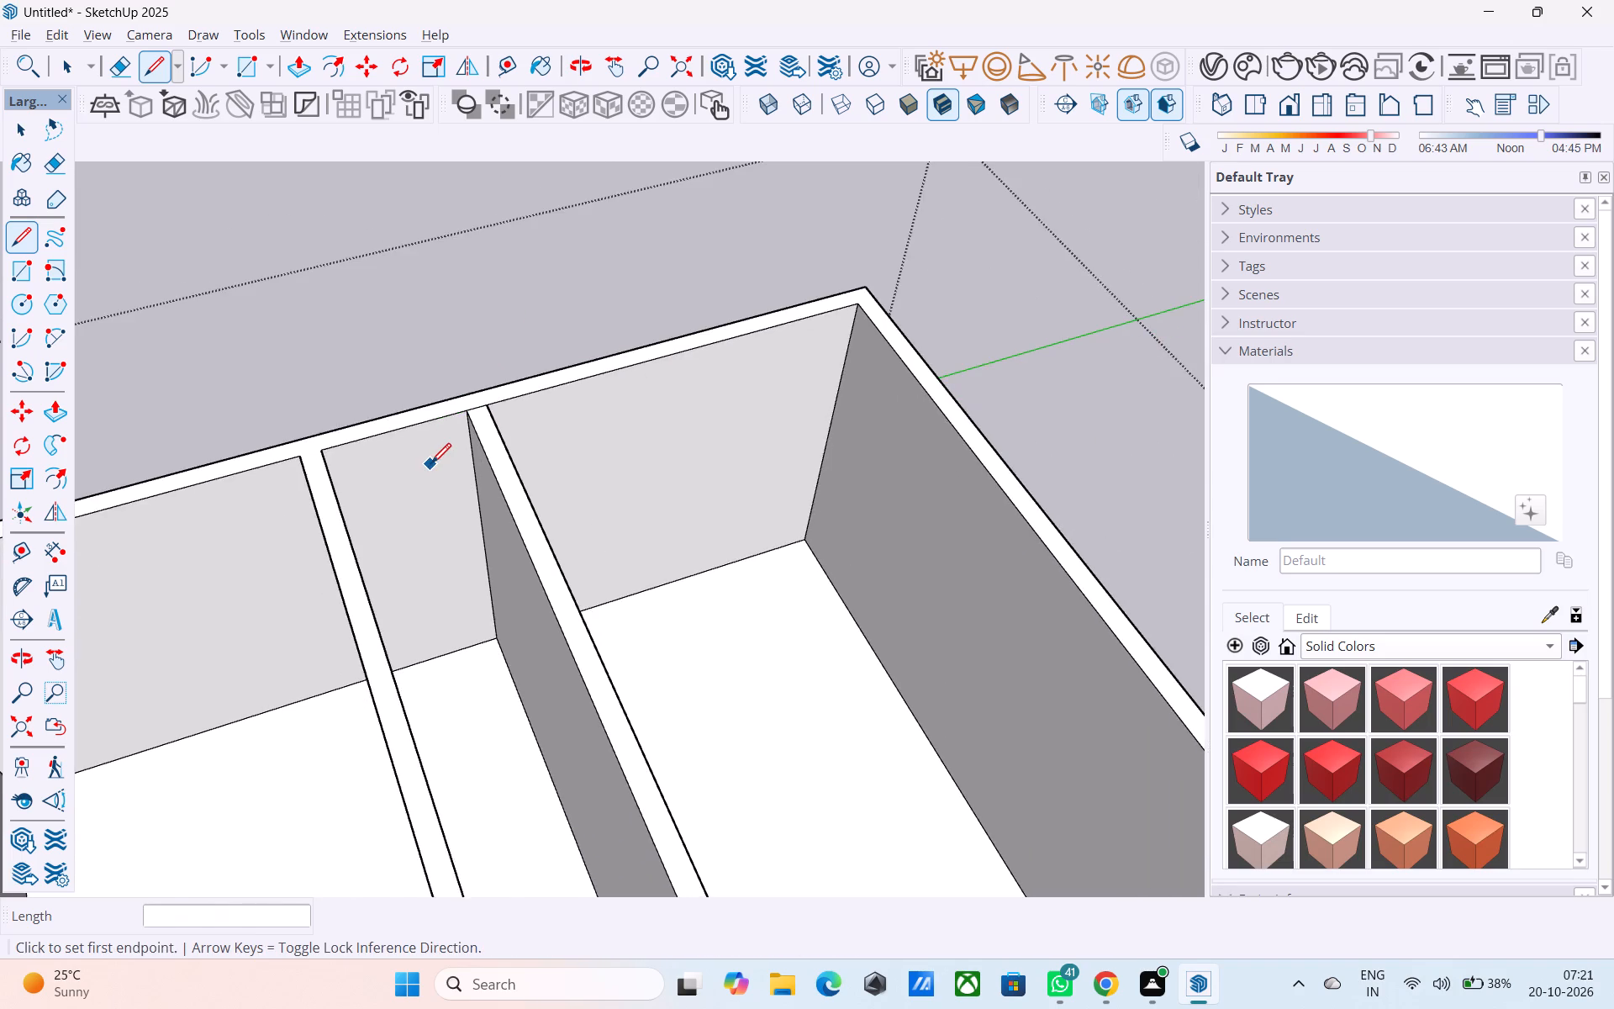
pyautogui.scroll(-8, 431, 465)
pyautogui.scroll(-5, 578, 457)
pyautogui.scroll(-1, 633, 562)
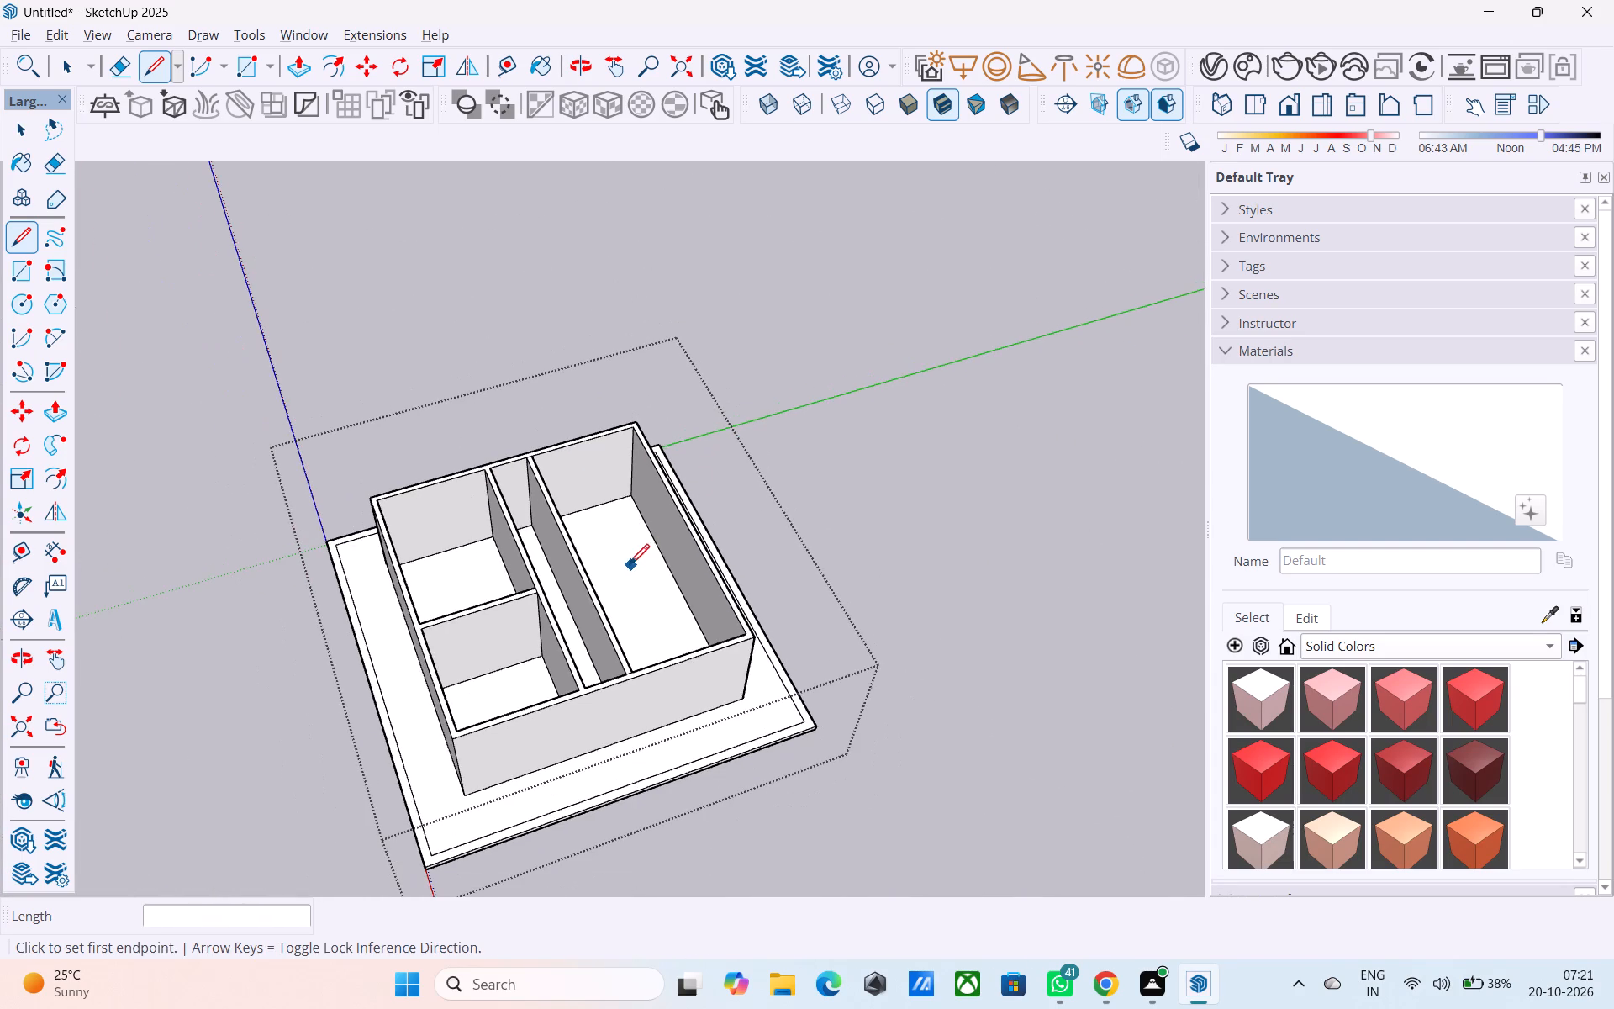
pyautogui.moveTo(625, 555); pyautogui.dragTo(631, 501, button='middle')
pyautogui.scroll(7, 593, 415)
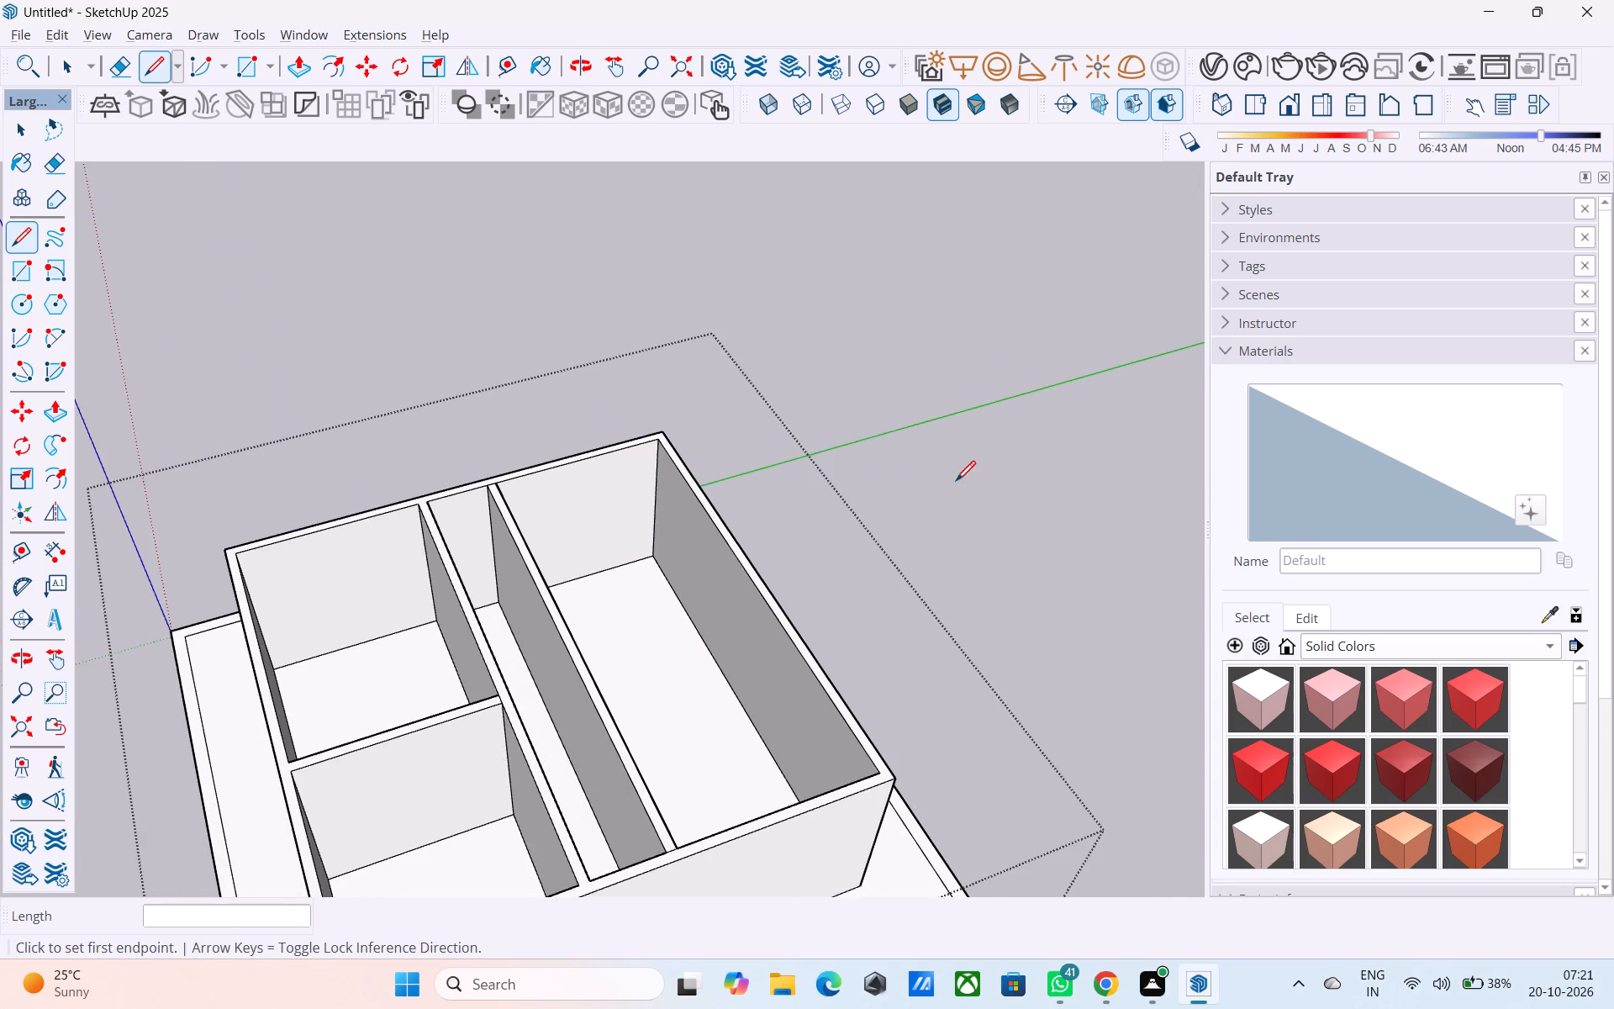
pyautogui.scroll(-7, 952, 481)
pyautogui.moveTo(821, 589); pyautogui.dragTo(549, 544, button='middle')
pyautogui.scroll(-4, 308, 531)
pyautogui.moveTo(674, 524); pyautogui.dragTo(877, 520, button='middle')
pyautogui.scroll(6, 584, 509)
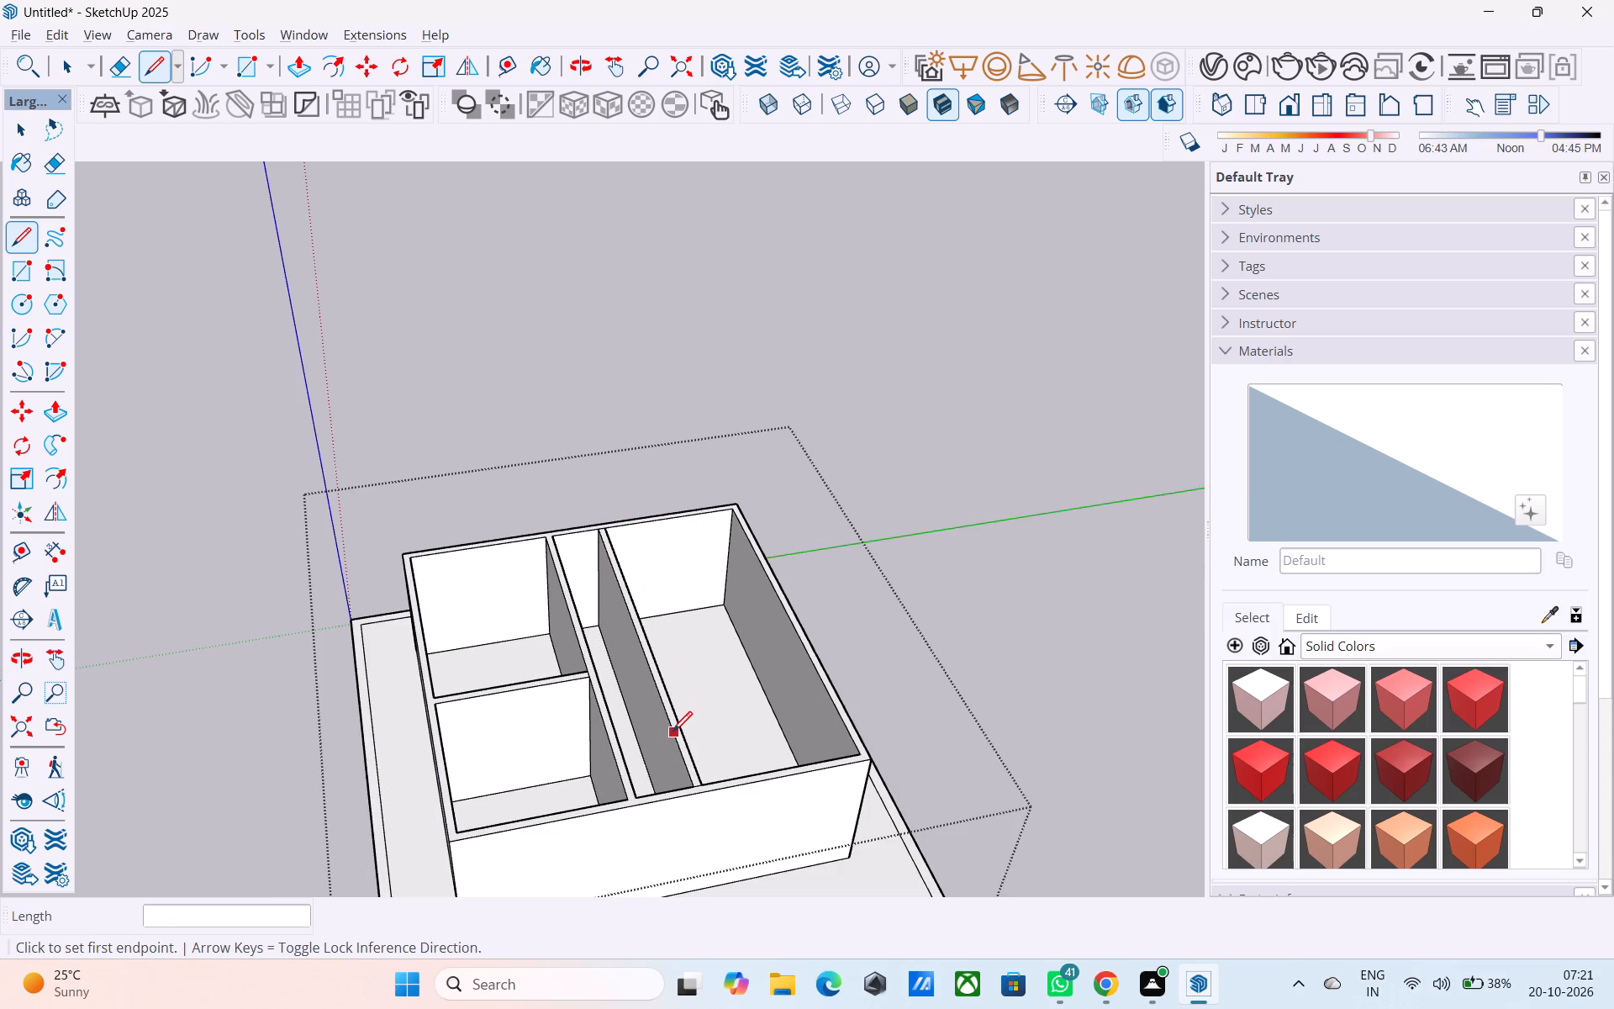
# Push/Pull the top face of the long partition beside the largest room down 10' to the slab, removing that partition.
pyautogui.scroll(5, 673, 732)
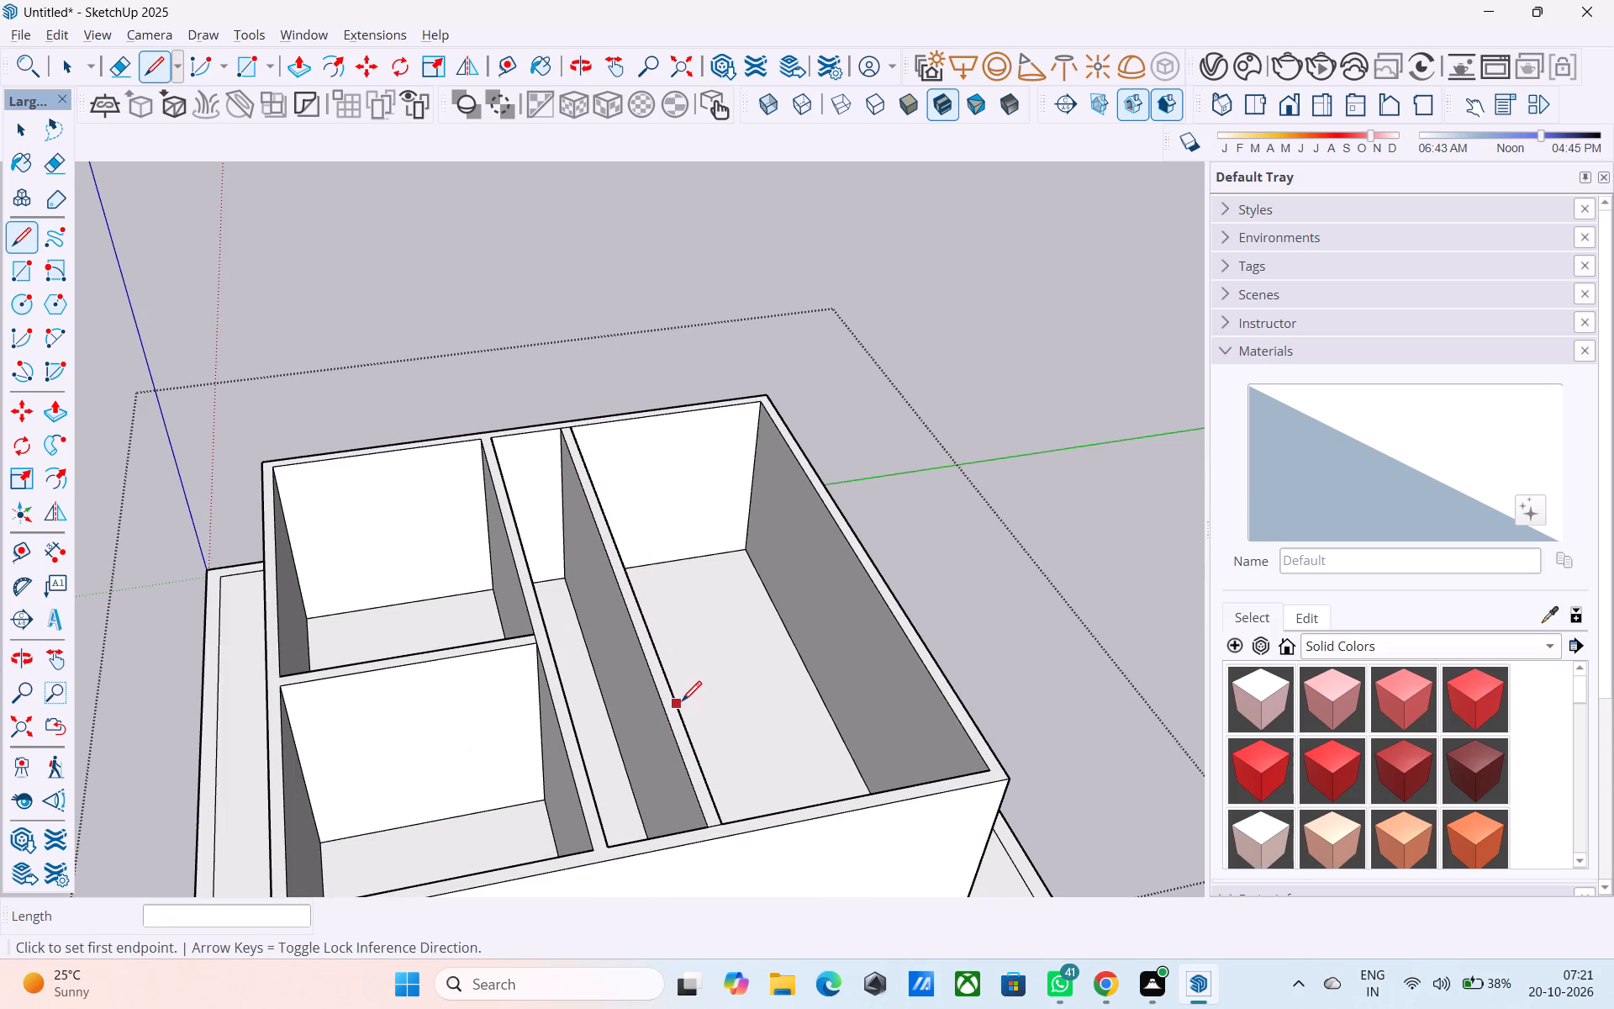
pyautogui.moveTo(671, 717); pyautogui.dragTo(642, 647, button='middle')
pyautogui.scroll(5, 644, 669)
pyautogui.scroll(-3, 651, 669)
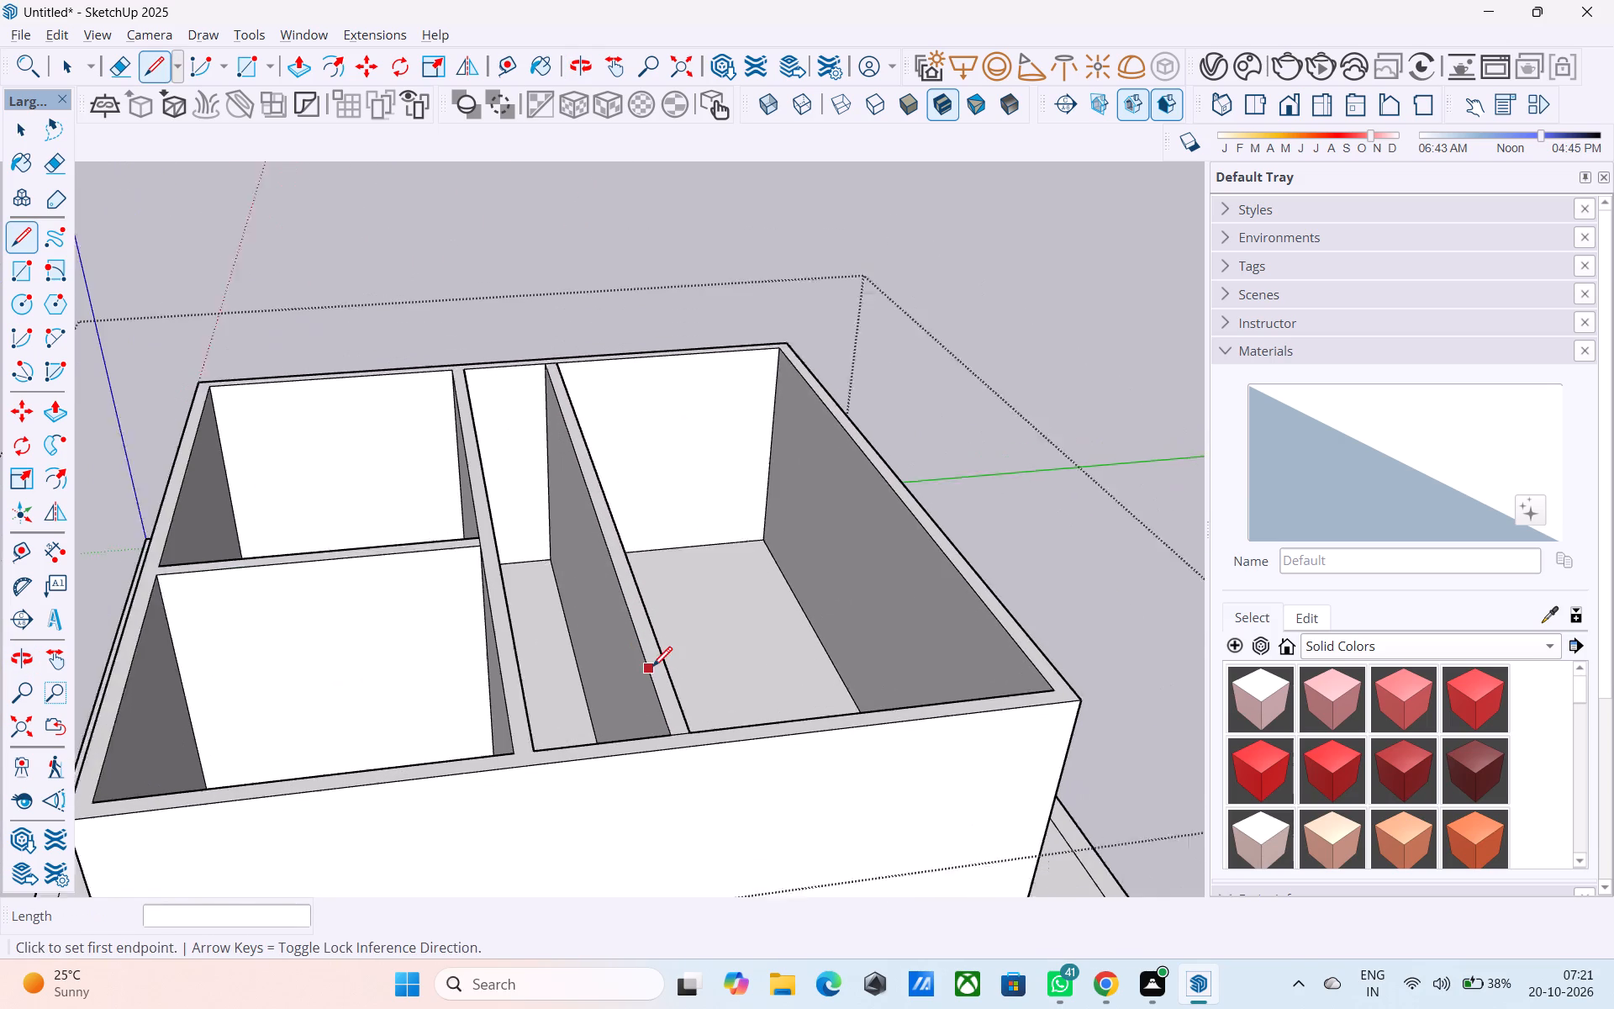
pyautogui.scroll(-2, 652, 668)
pyautogui.scroll(1, 657, 659)
pyautogui.press('space')
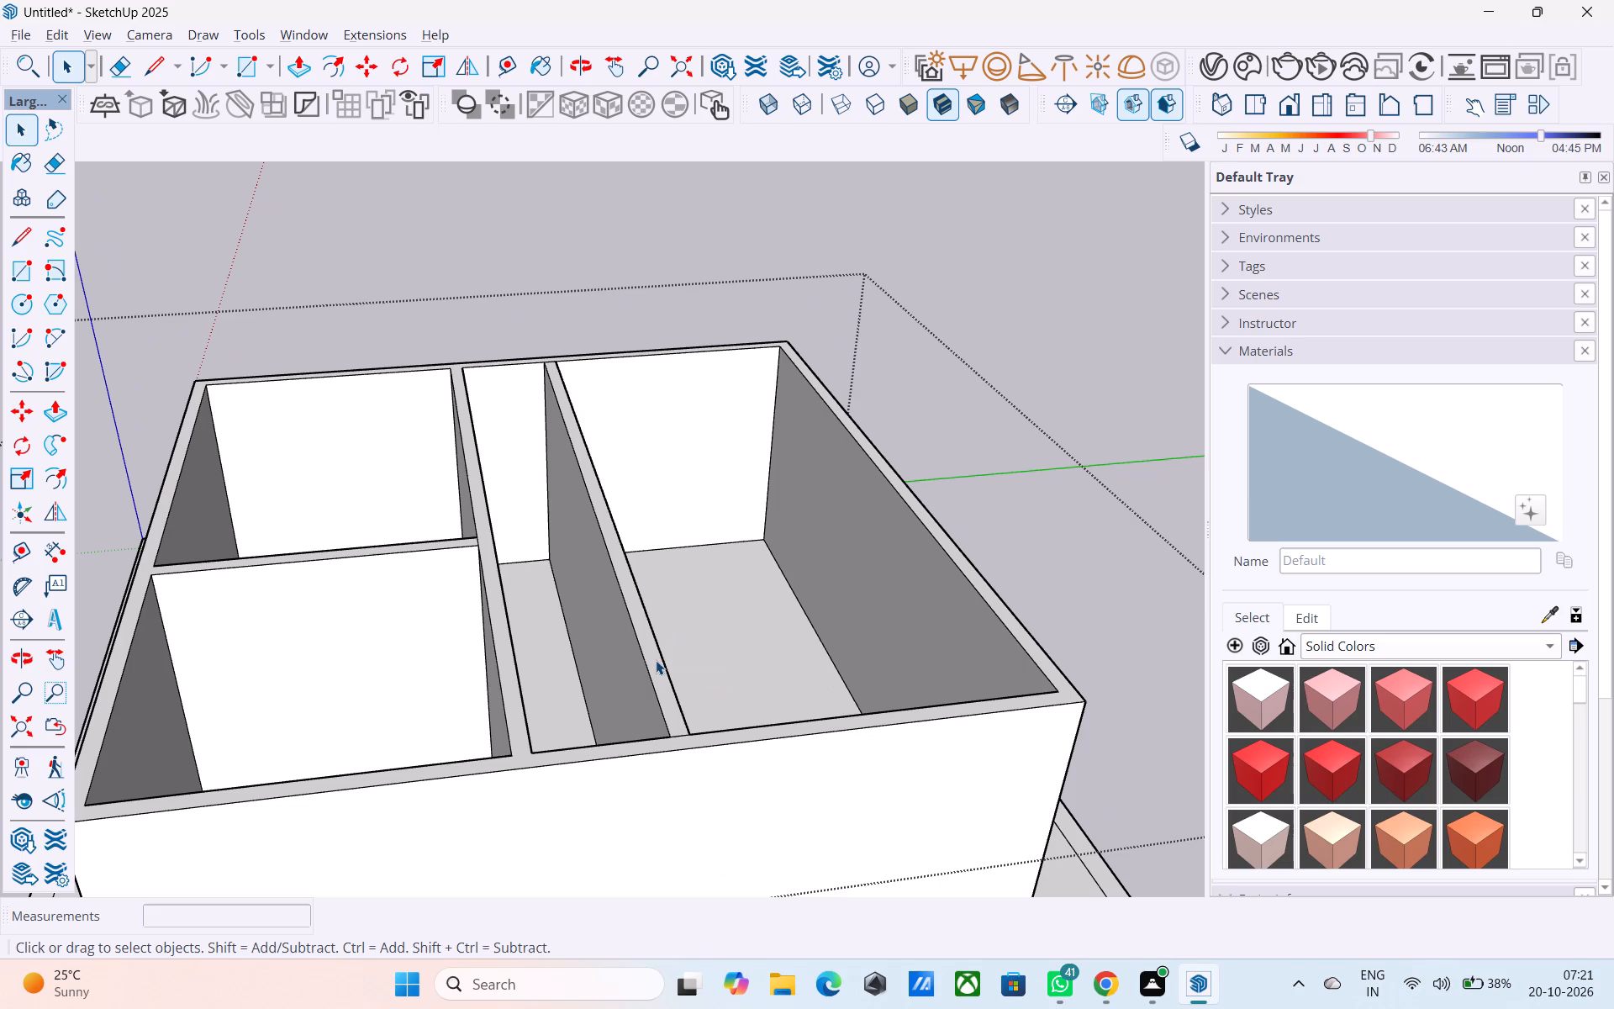
pyautogui.click(656, 658)
pyautogui.press('p')
pyautogui.click(656, 658)
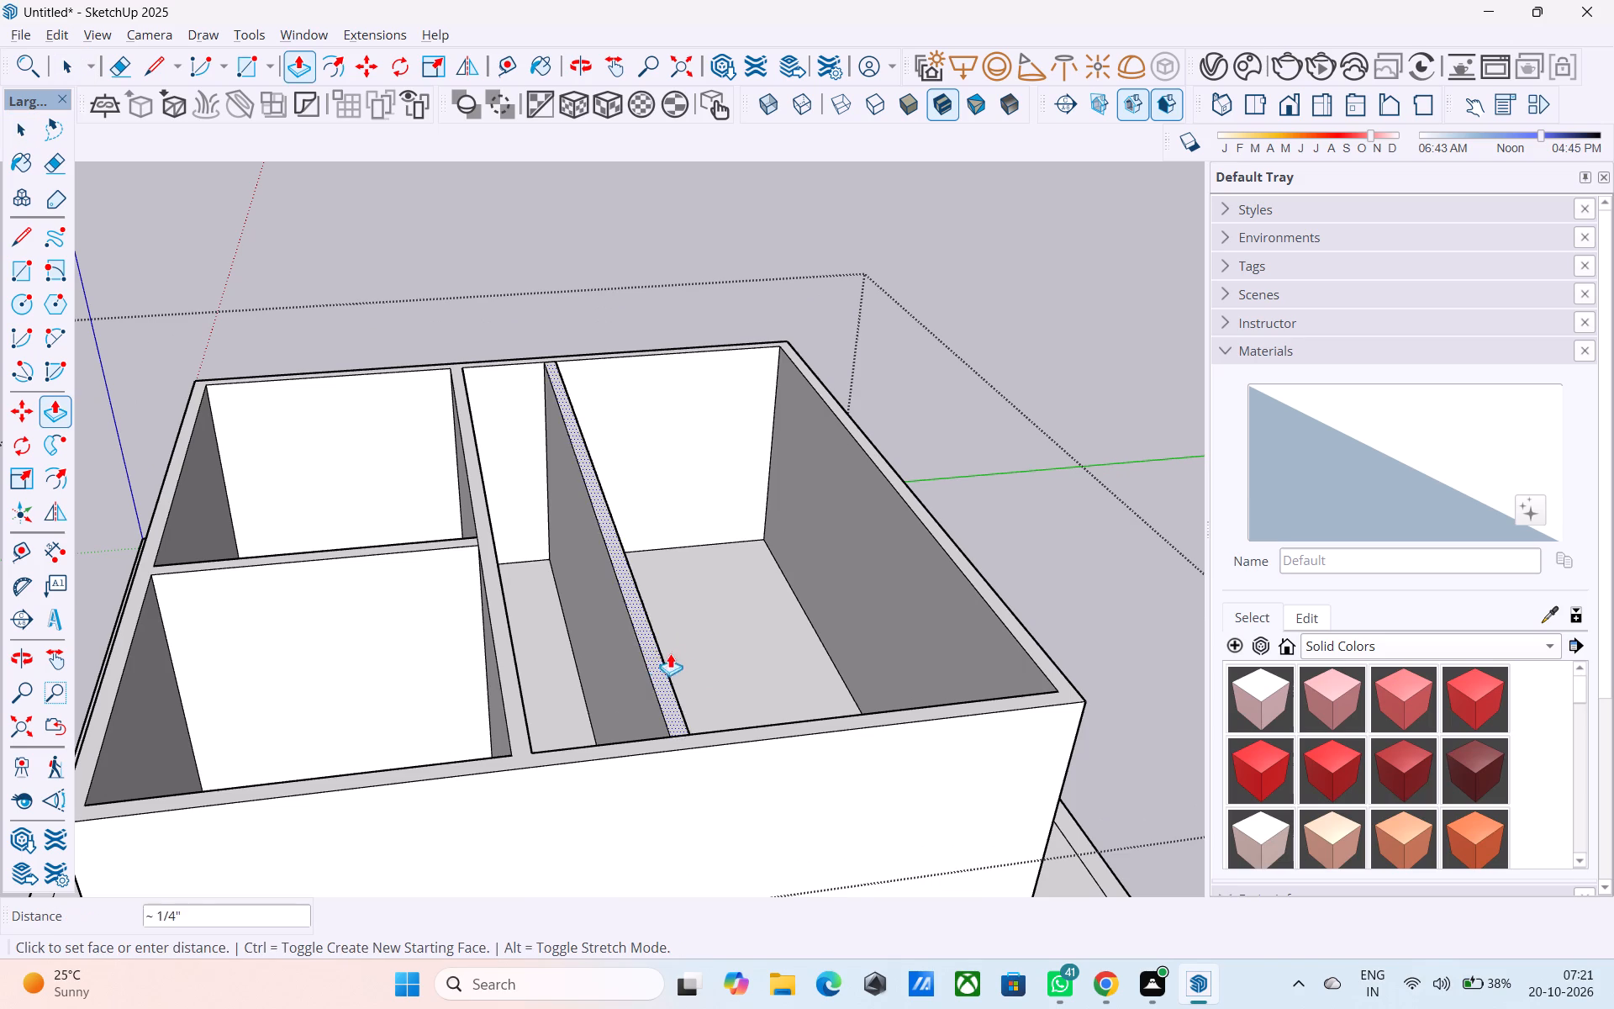
pyautogui.click(715, 632)
# Erase the removed partition's leftover edges on the floor and on the outer walls at both of its ends.
pyautogui.moveTo(616, 669); pyautogui.dragTo(583, 816, button='middle')
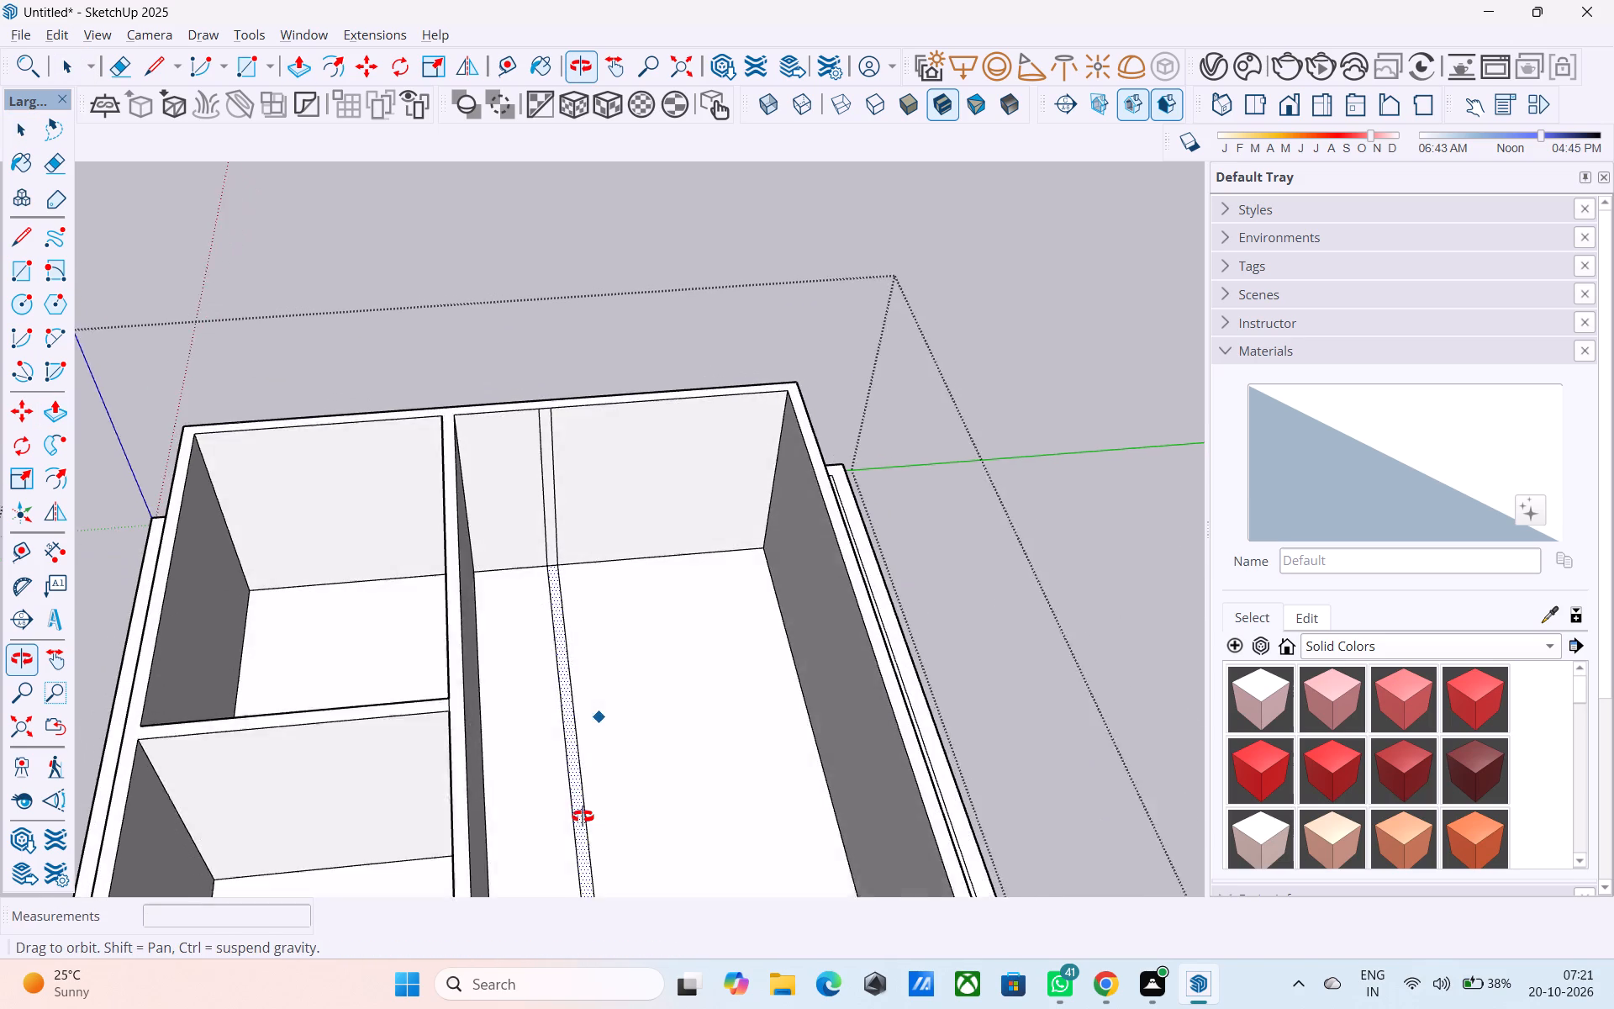
pyautogui.moveTo(583, 816); pyautogui.dragTo(564, 813, button='middle')
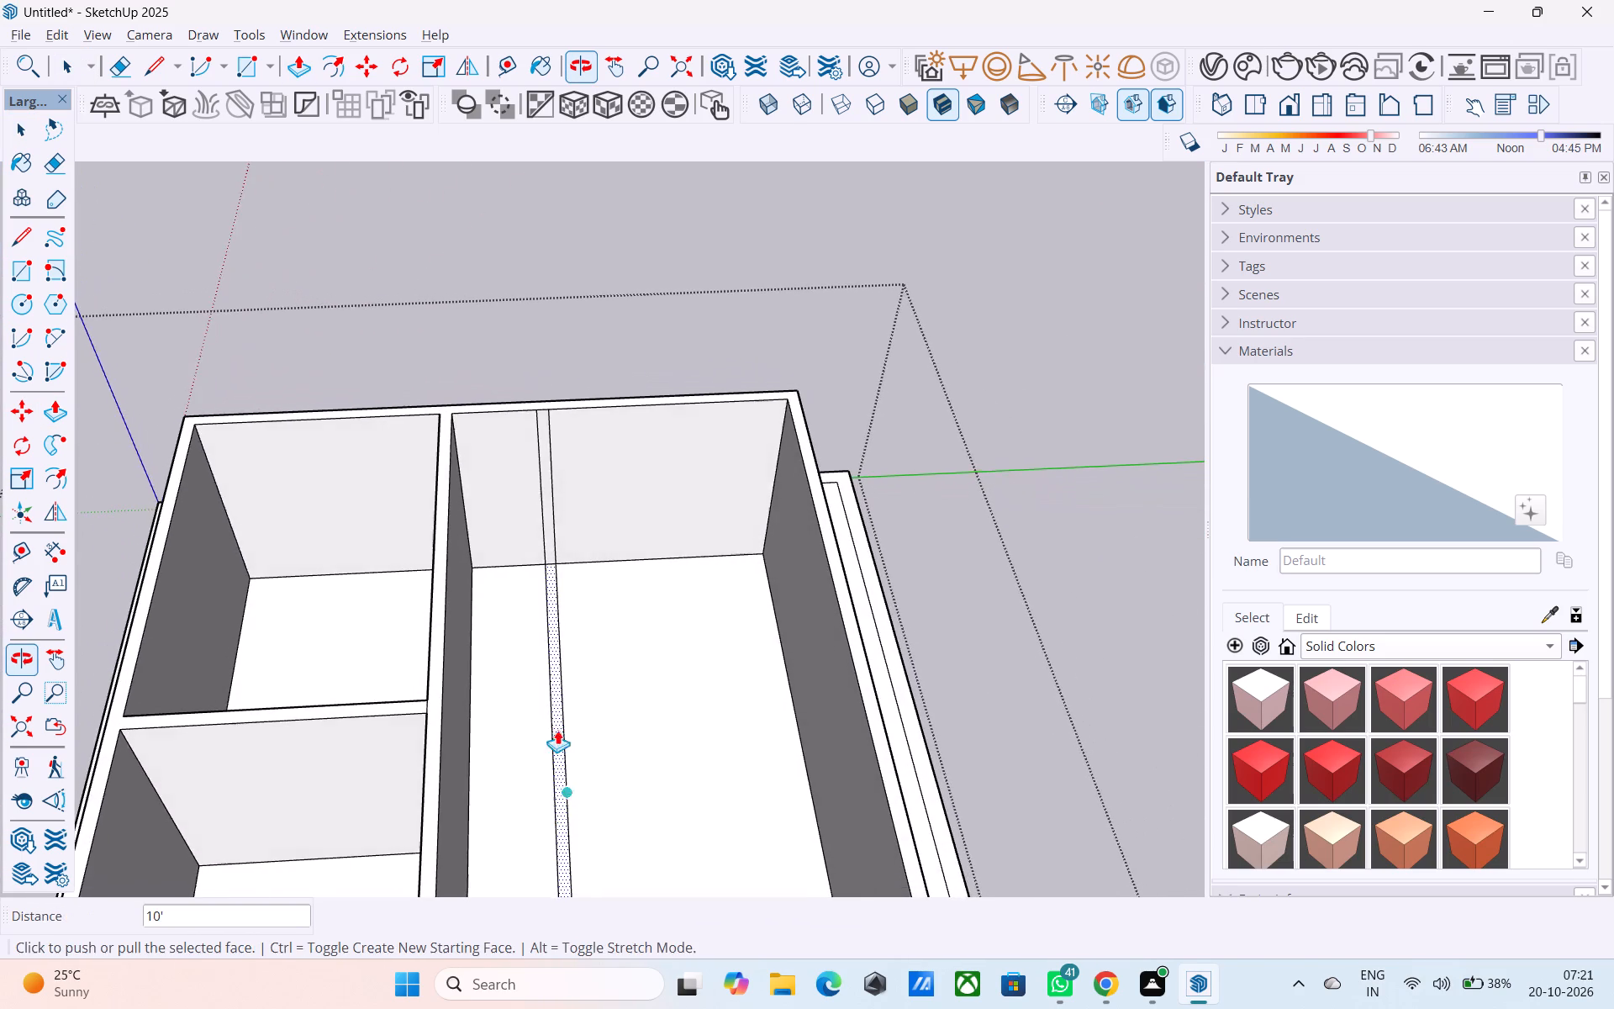
pyautogui.scroll(-5, 548, 492)
pyautogui.moveTo(539, 540); pyautogui.dragTo(683, 573, button='middle')
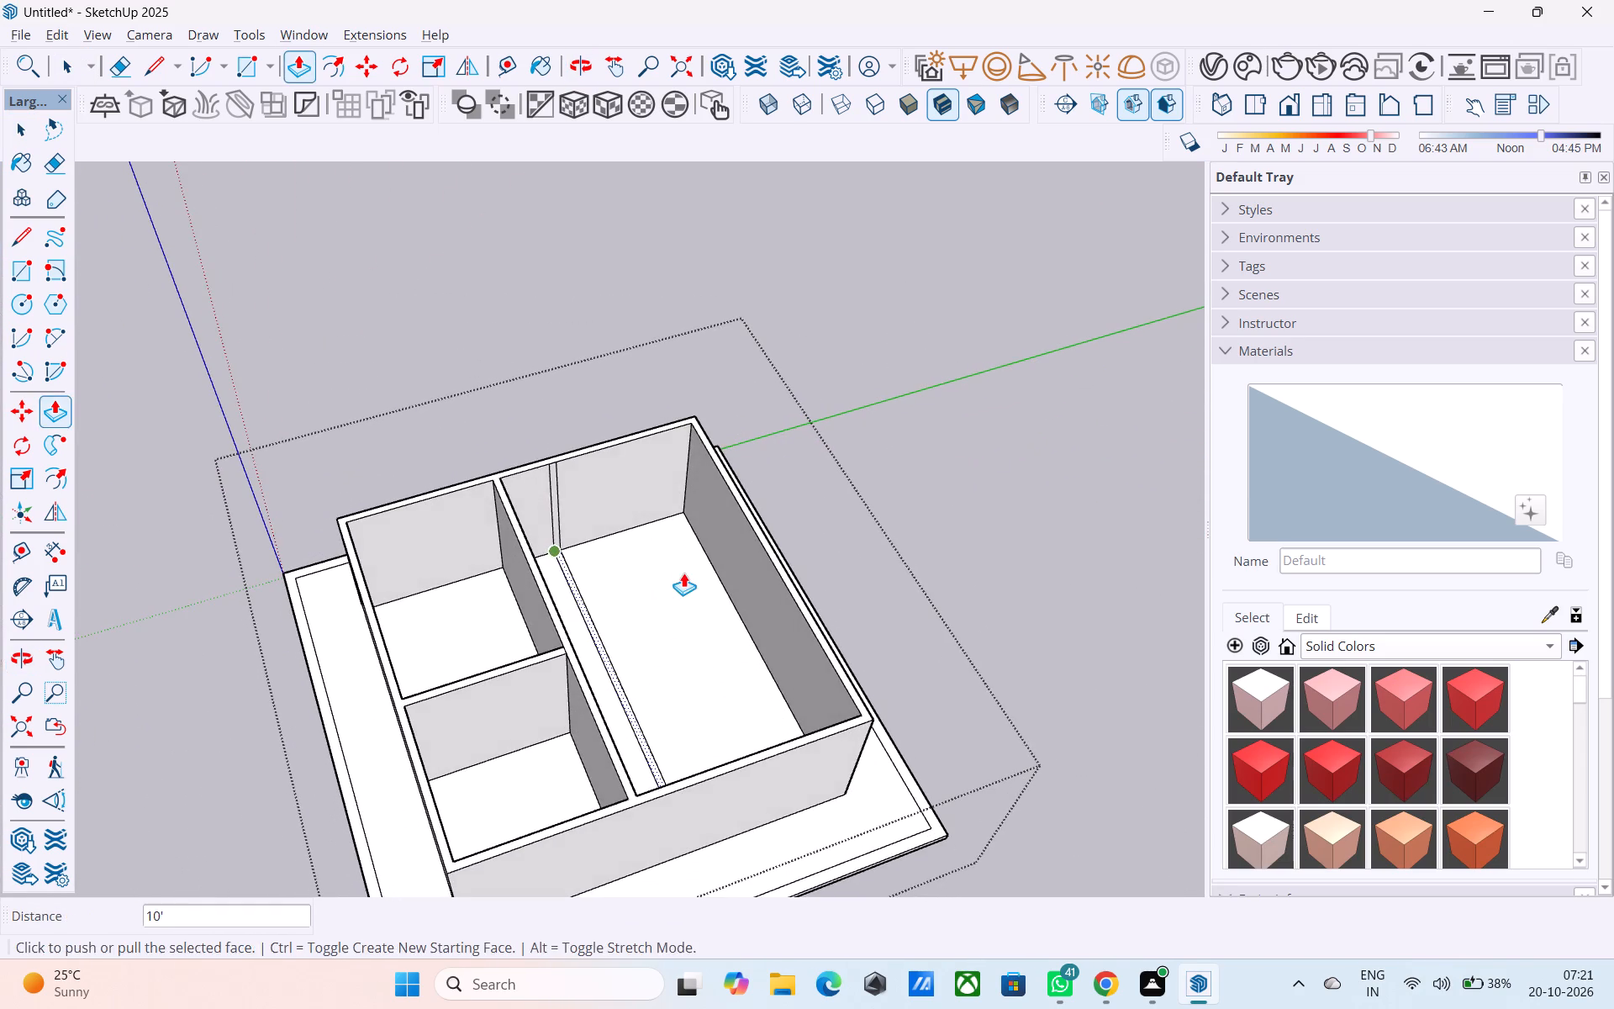
pyautogui.press('e')
pyautogui.moveTo(619, 617); pyautogui.dragTo(592, 638)
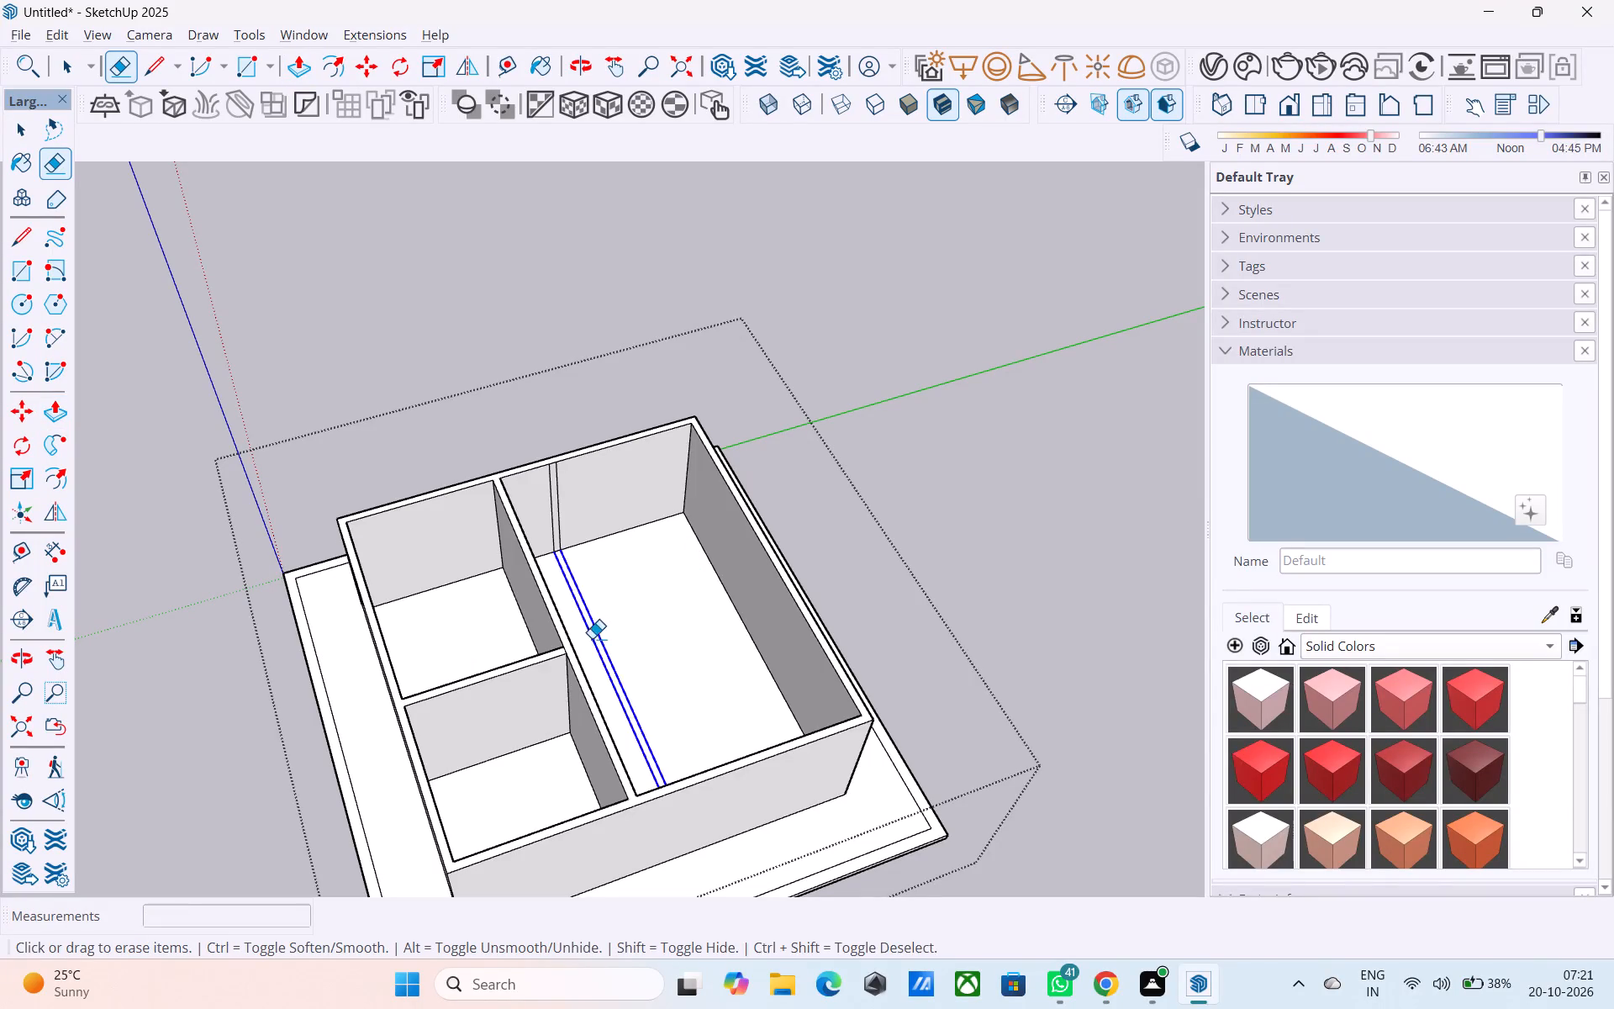
pyautogui.moveTo(592, 638); pyautogui.dragTo(592, 639)
pyautogui.moveTo(580, 504); pyautogui.dragTo(556, 501)
pyautogui.click(556, 501)
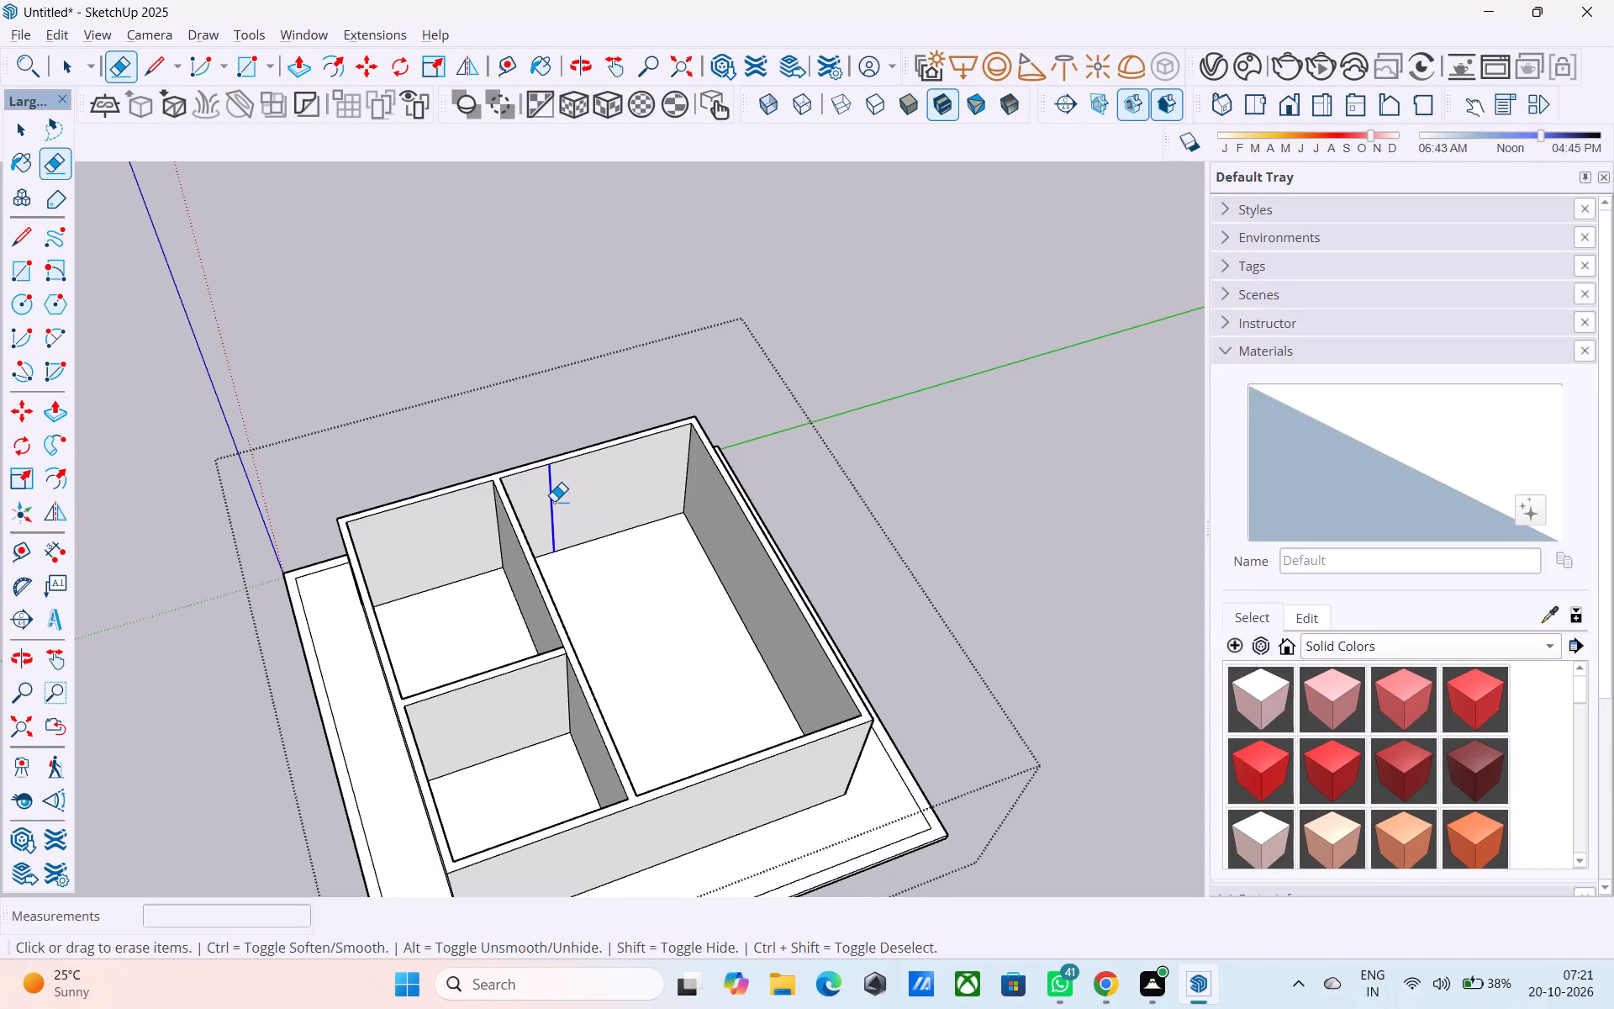
pyautogui.moveTo(553, 504); pyautogui.dragTo(1145, 624, button='middle')
pyautogui.scroll(6, 941, 552)
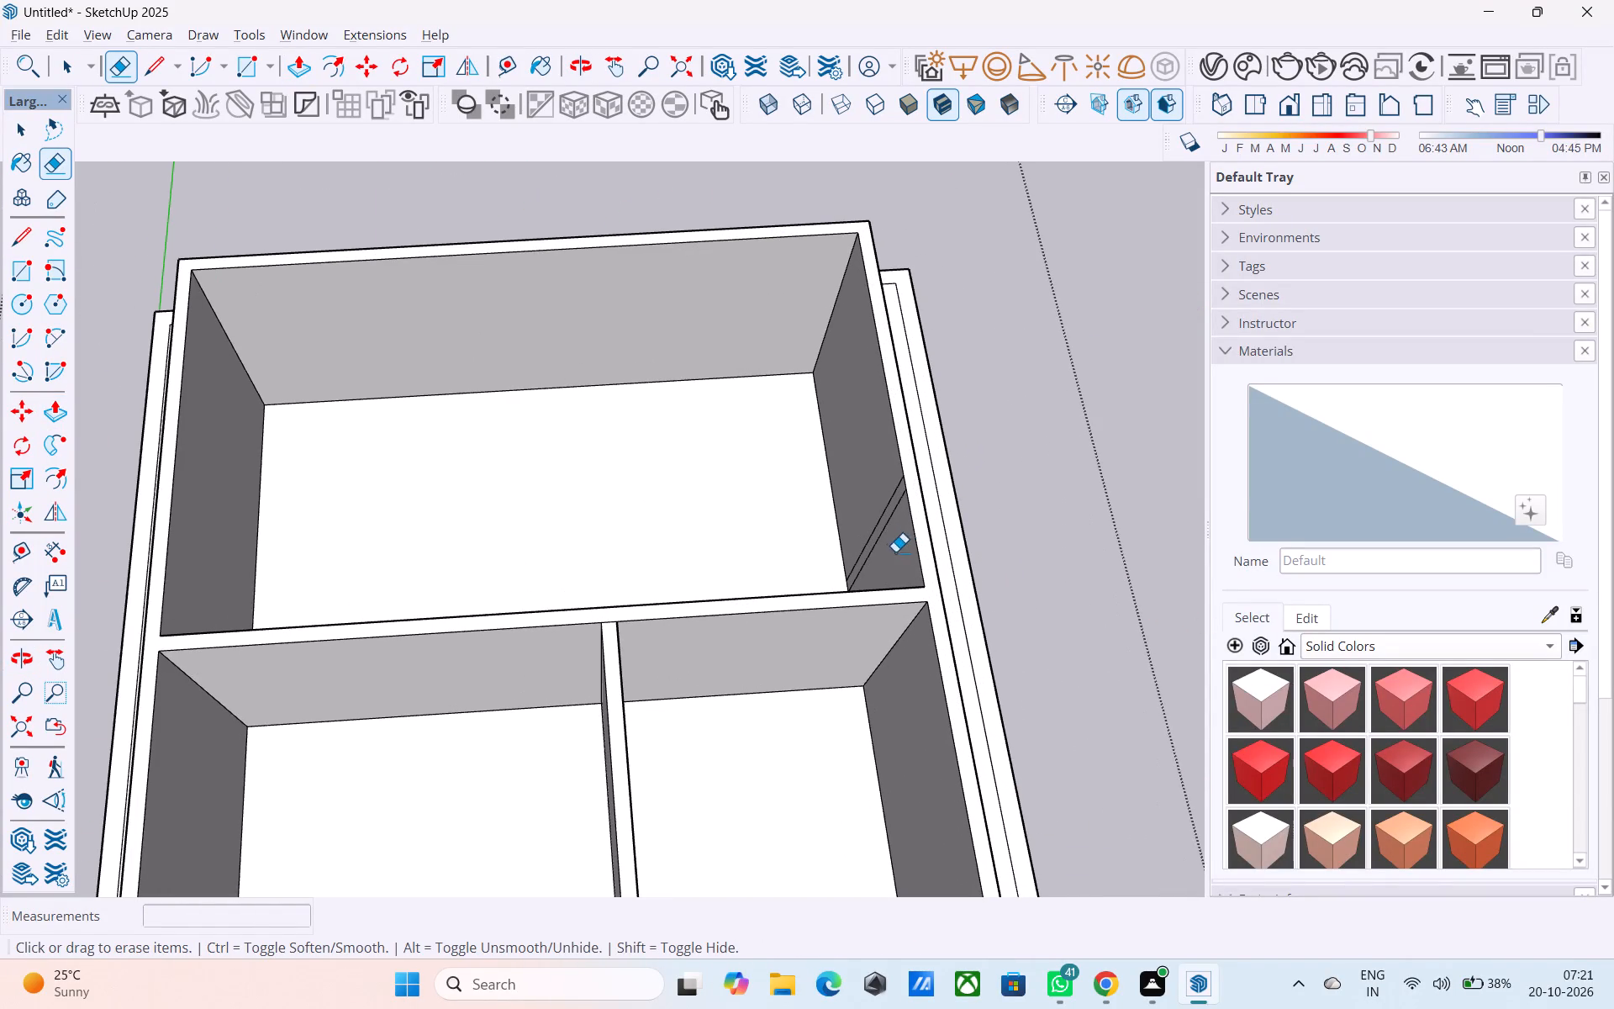
pyautogui.moveTo(892, 548); pyautogui.dragTo(879, 507)
# Examine the cleaned-up three-room wall layout and the slab from all sides and at a low angle.
pyautogui.moveTo(1141, 562); pyautogui.dragTo(425, 517, button='middle')
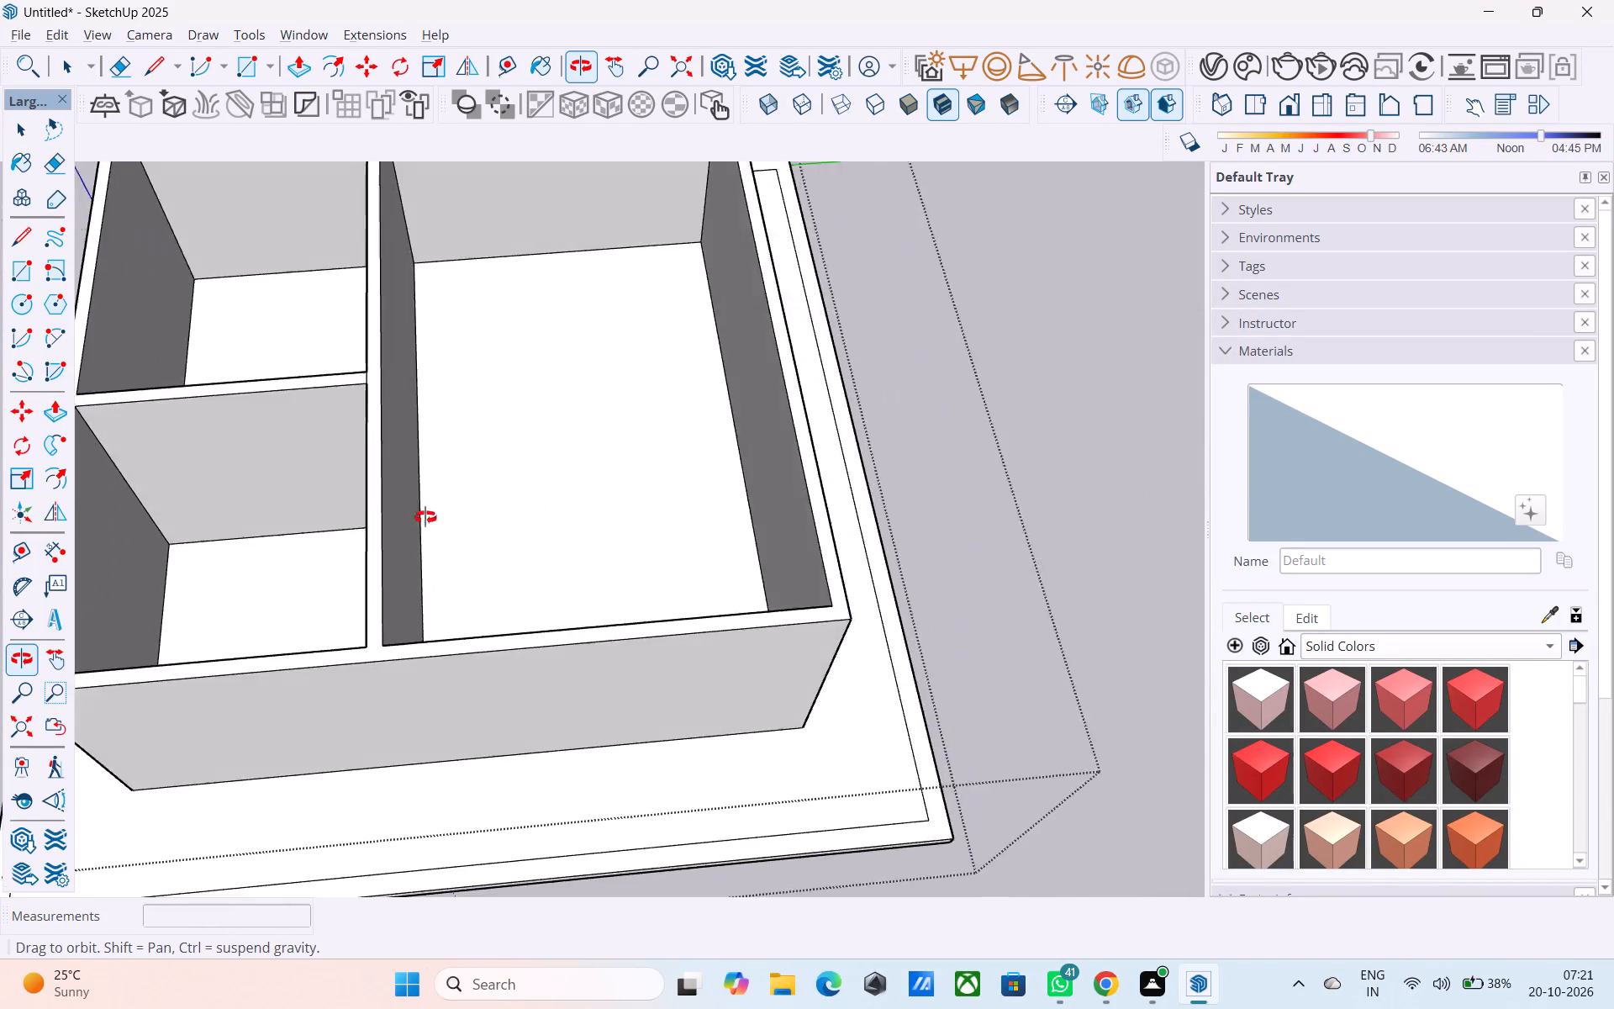
pyautogui.moveTo(425, 517); pyautogui.dragTo(619, 517, button='middle')
pyautogui.scroll(1, 752, 517)
pyautogui.scroll(-5, 836, 505)
pyautogui.moveTo(631, 568); pyautogui.dragTo(187, 577, button='middle')
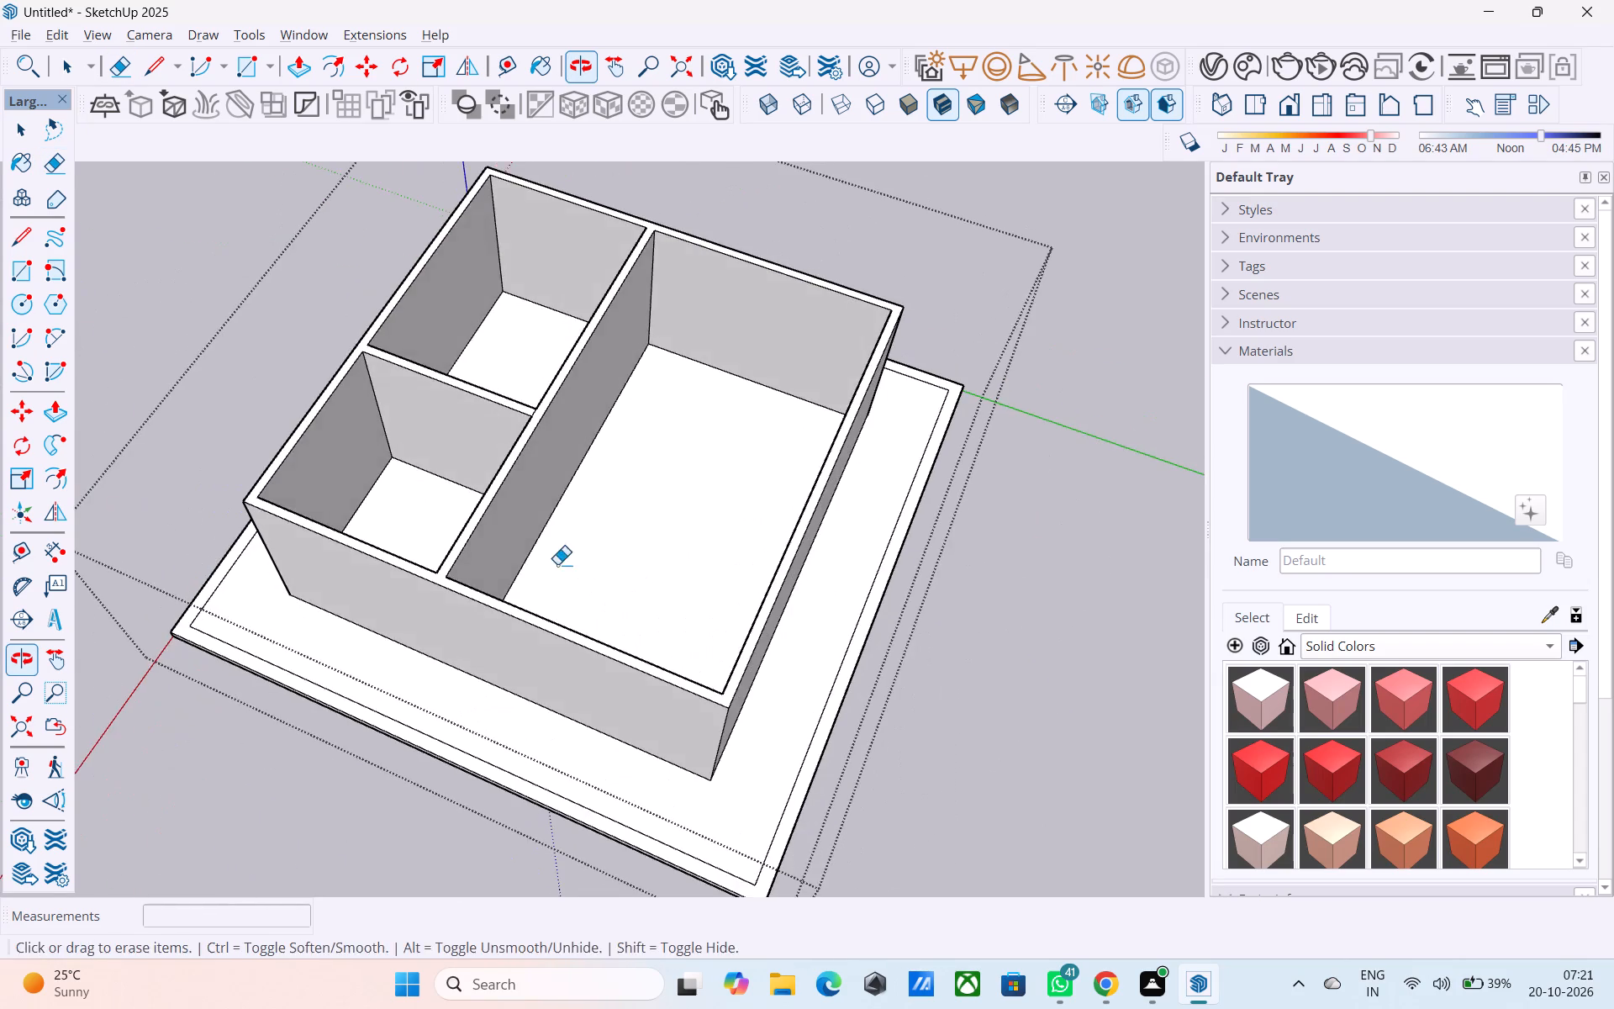
pyautogui.moveTo(566, 564); pyautogui.dragTo(144, 573, button='middle')
pyautogui.scroll(-1, 424, 552)
pyautogui.moveTo(596, 544); pyautogui.dragTo(369, 545, button='middle')
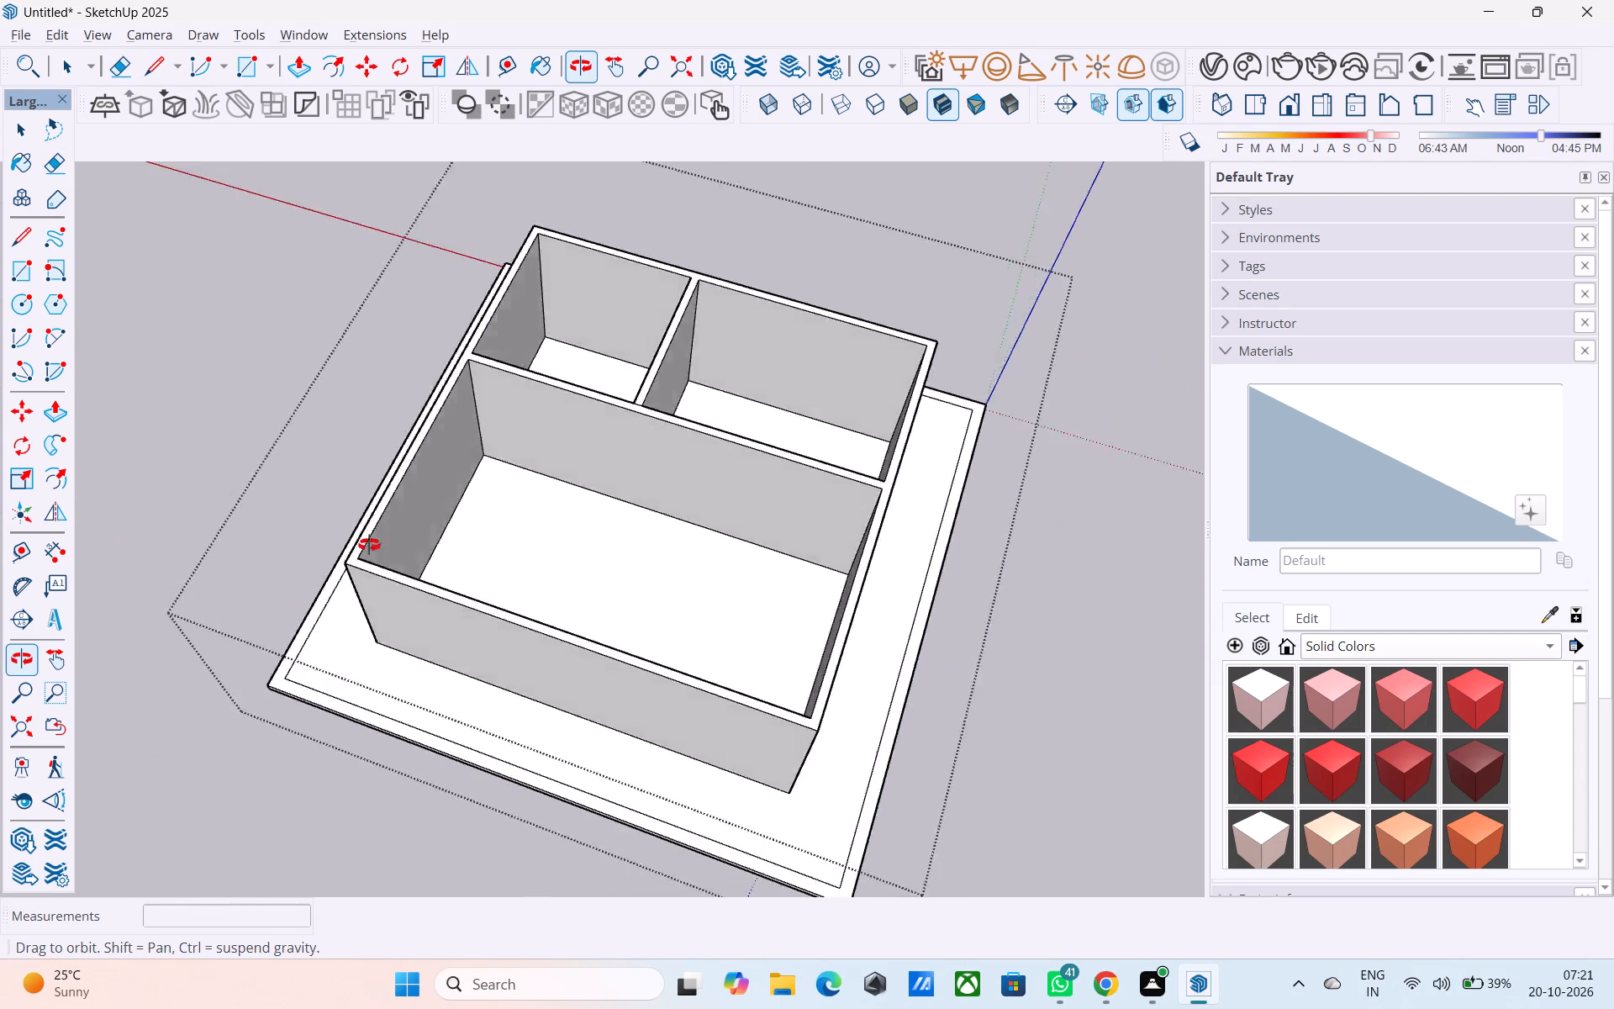
pyautogui.moveTo(369, 545); pyautogui.dragTo(815, 454, button='middle')
pyautogui.moveTo(403, 464); pyautogui.dragTo(1172, 366, button='middle')
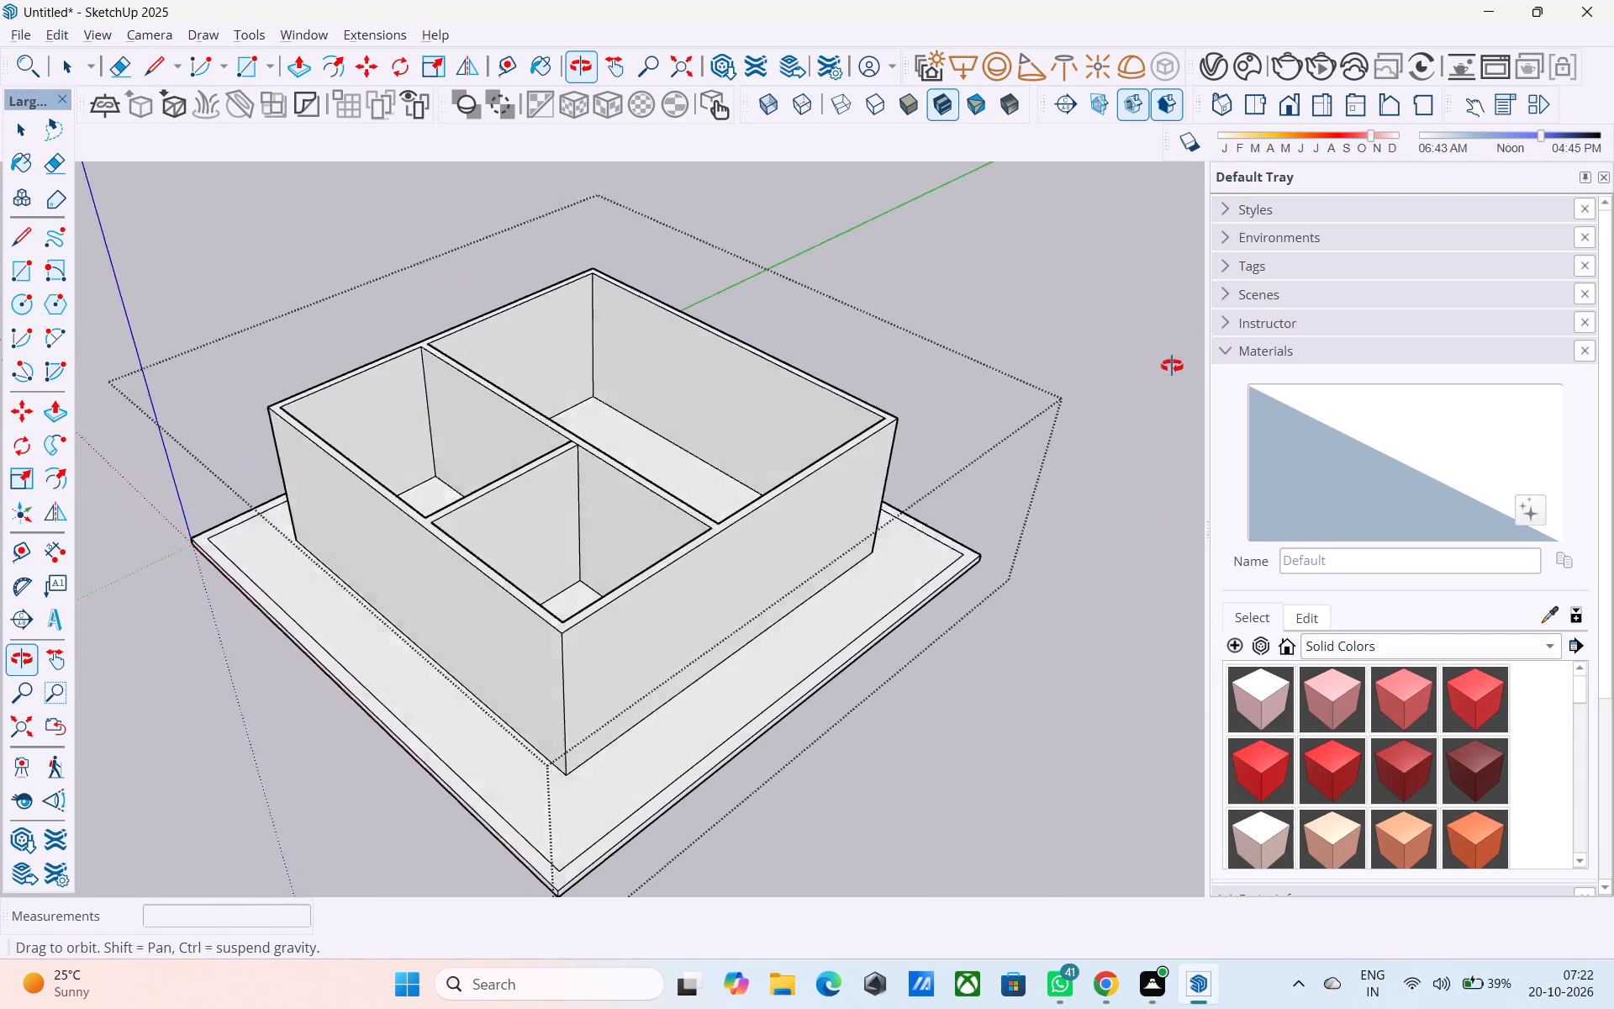
pyautogui.moveTo(1172, 366); pyautogui.dragTo(1156, 330, button='middle')
pyautogui.scroll(-1, 1117, 494)
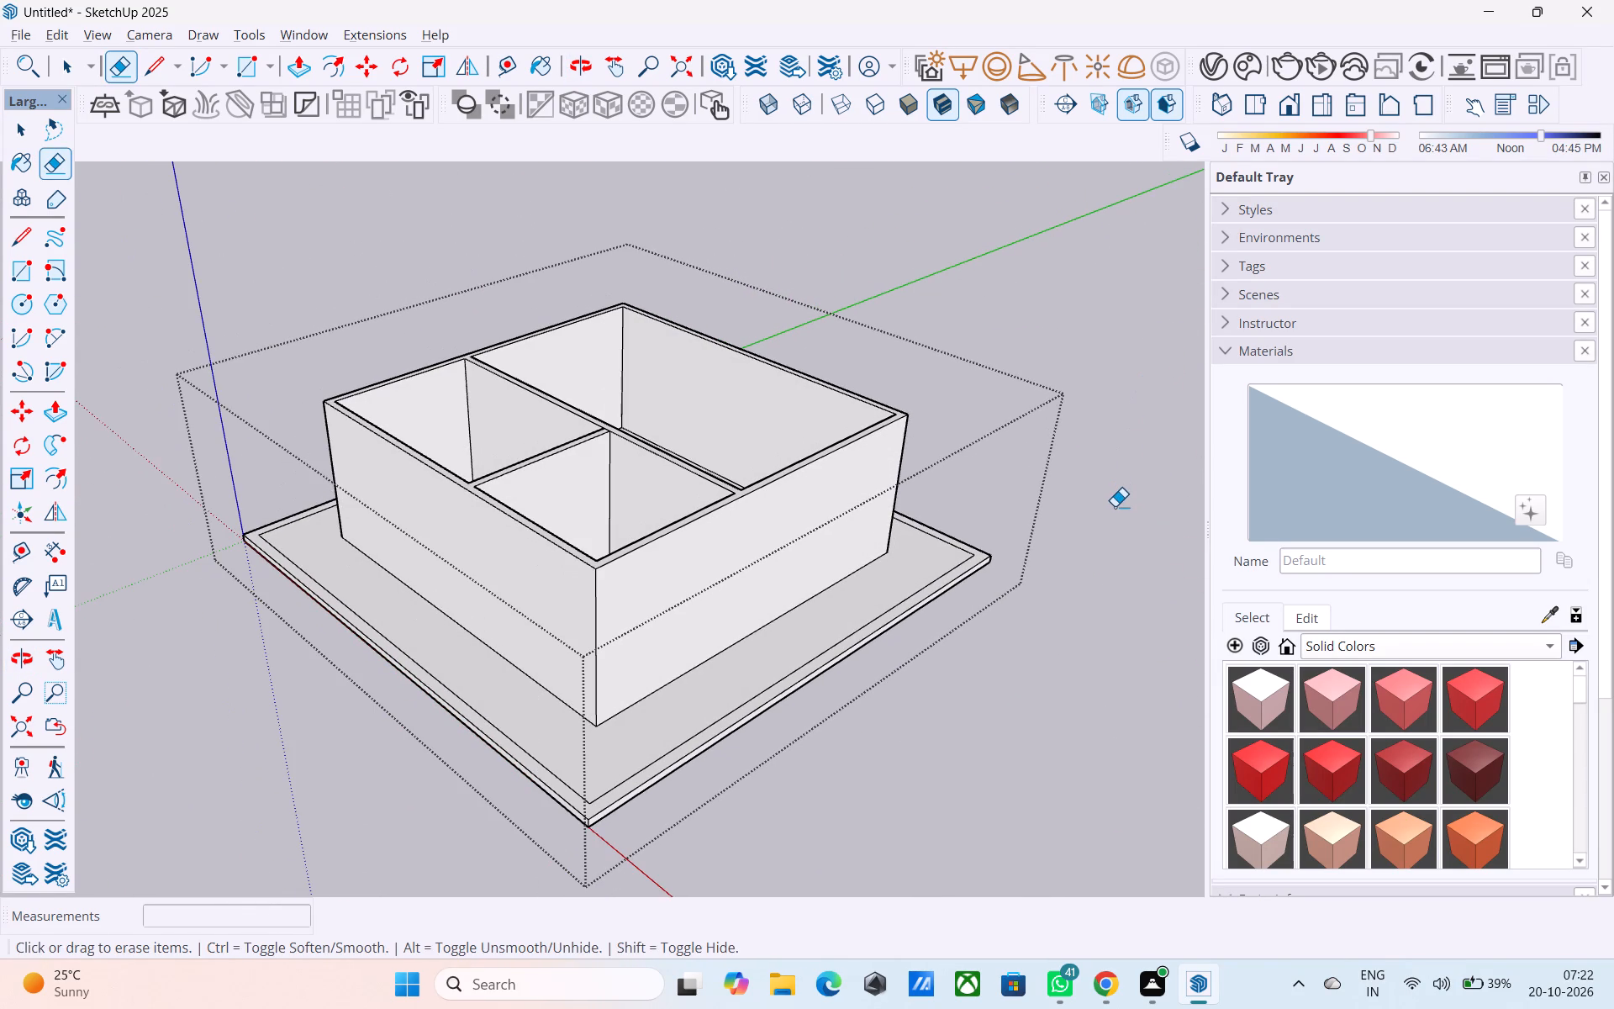
pyautogui.scroll(-1, 1115, 506)
pyautogui.scroll(-4, 919, 566)
pyautogui.scroll(-4, 528, 691)
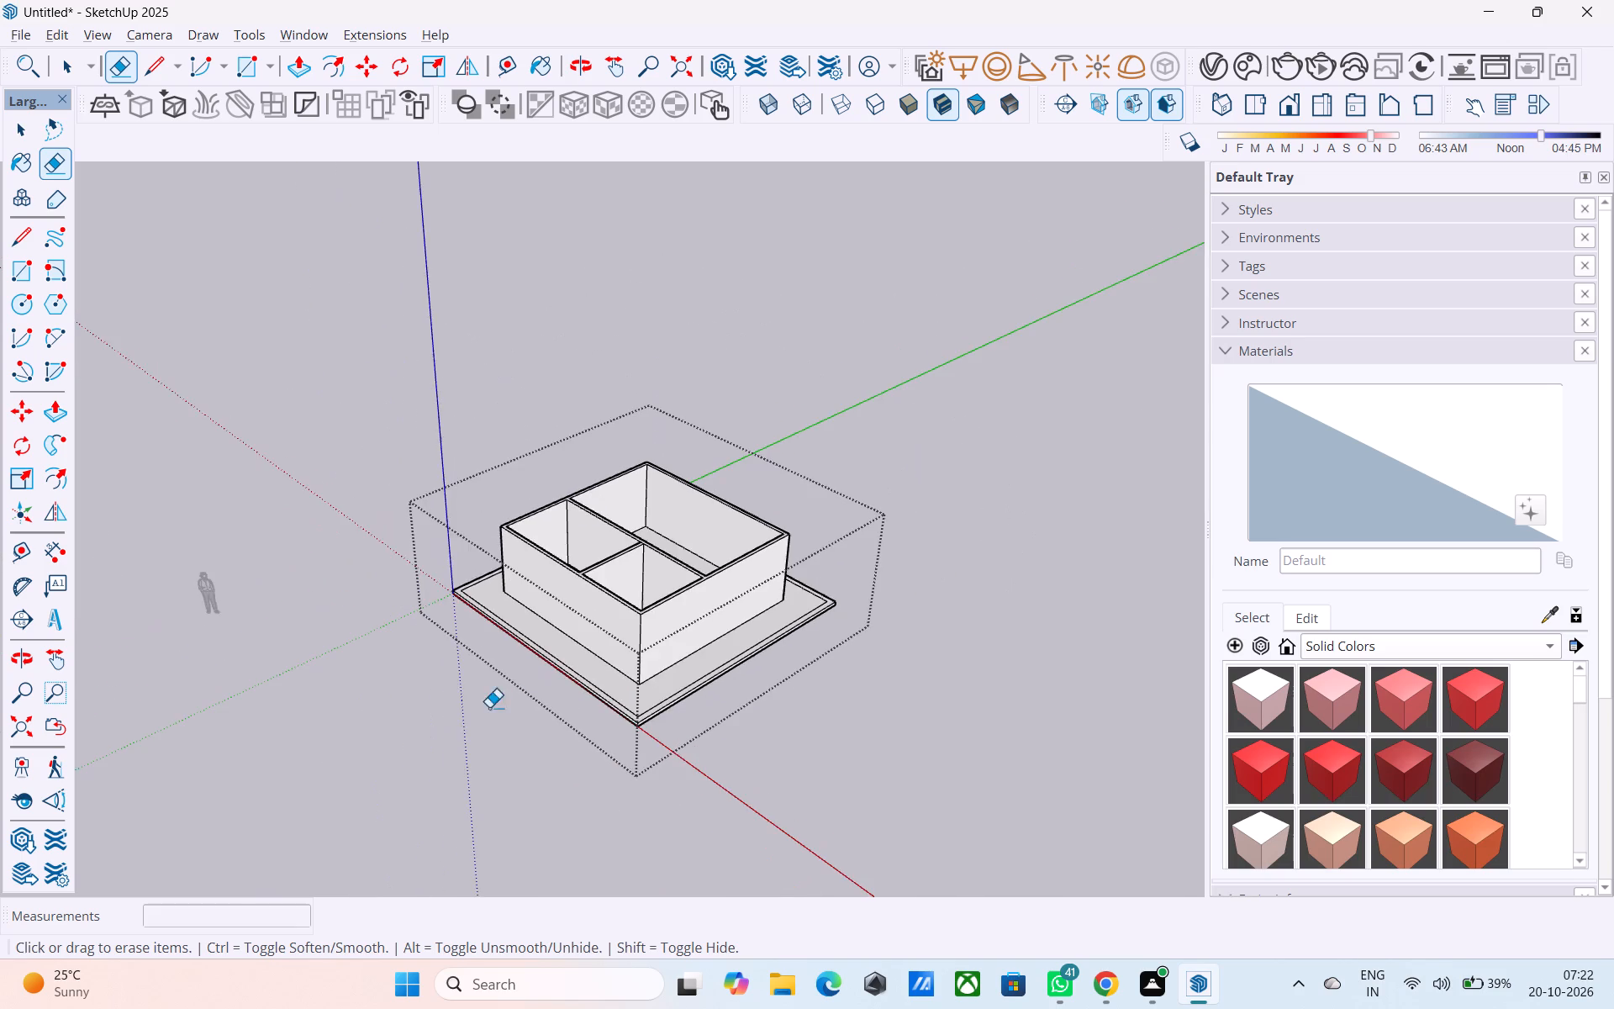
pyautogui.scroll(5, 687, 320)
pyautogui.moveTo(771, 430); pyautogui.dragTo(525, 292, button='middle')
pyautogui.moveTo(700, 458); pyautogui.dragTo(664, 387, button='middle')
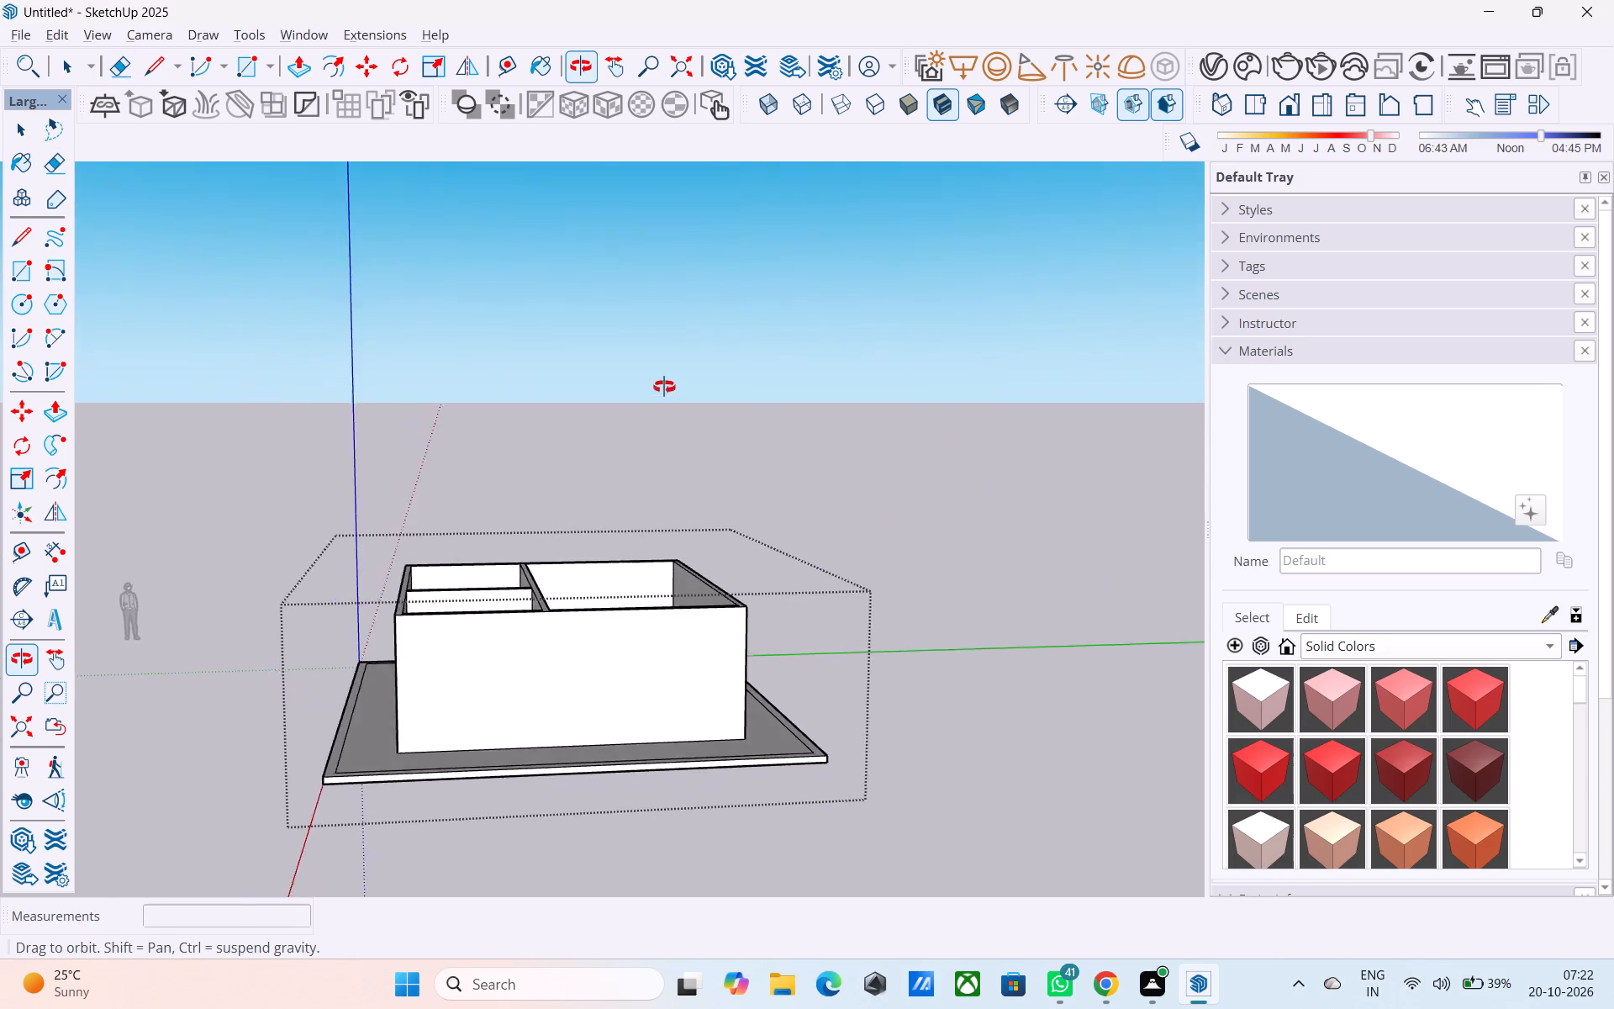
pyautogui.moveTo(664, 387); pyautogui.dragTo(645, 366, button='middle')
pyautogui.scroll(5, 669, 556)
pyautogui.moveTo(676, 579); pyautogui.dragTo(803, 634, button='middle')
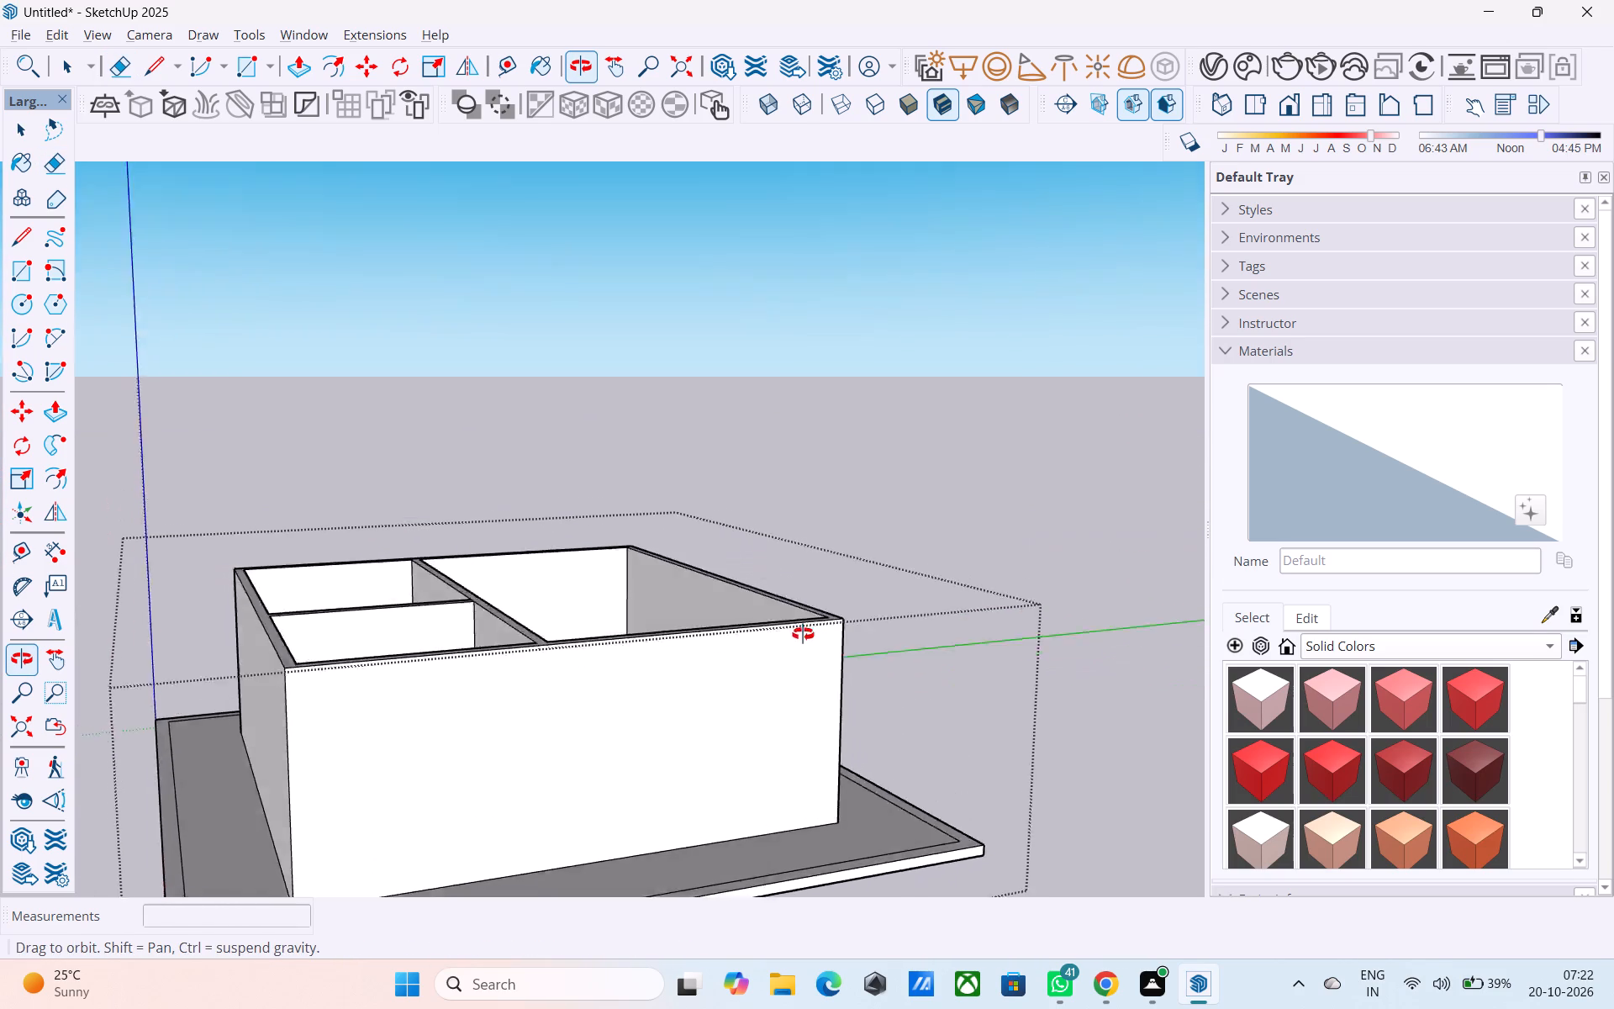
pyautogui.moveTo(803, 634); pyautogui.dragTo(800, 663, button='middle')
pyautogui.moveTo(757, 697); pyautogui.dragTo(754, 790, button='middle')
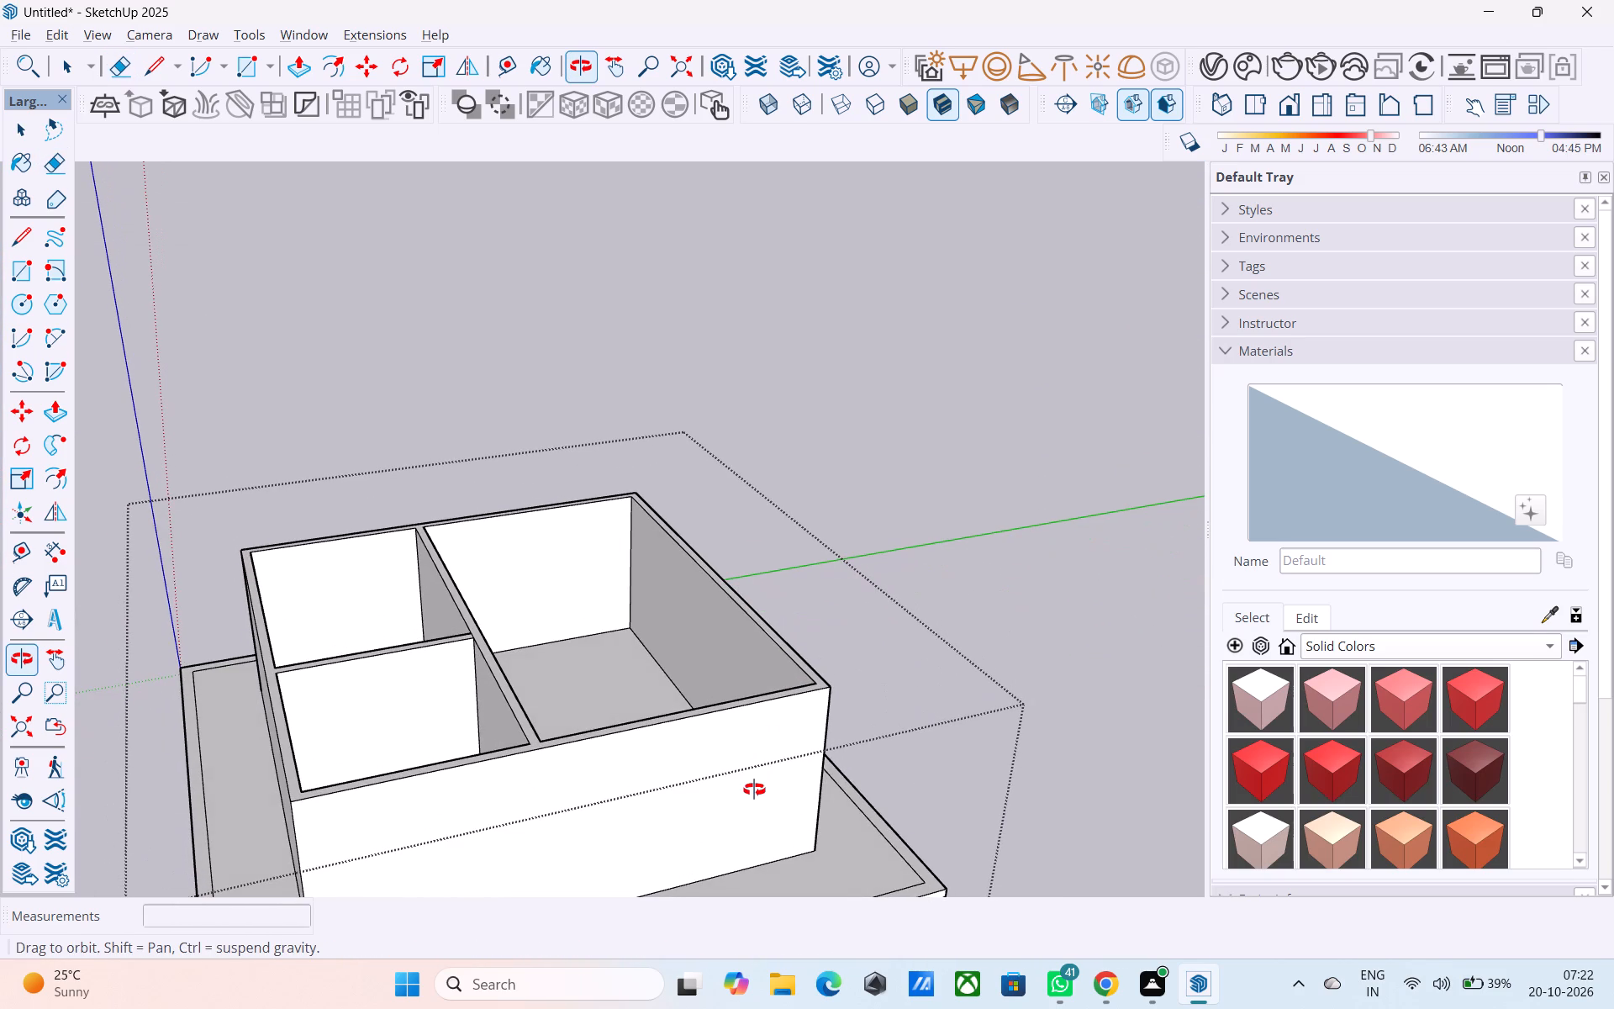
pyautogui.moveTo(754, 790); pyautogui.dragTo(753, 790, button='middle')
# Place a vertical guide 10' in from the outer wall's corner edge beside the largest room.
pyautogui.press('space')
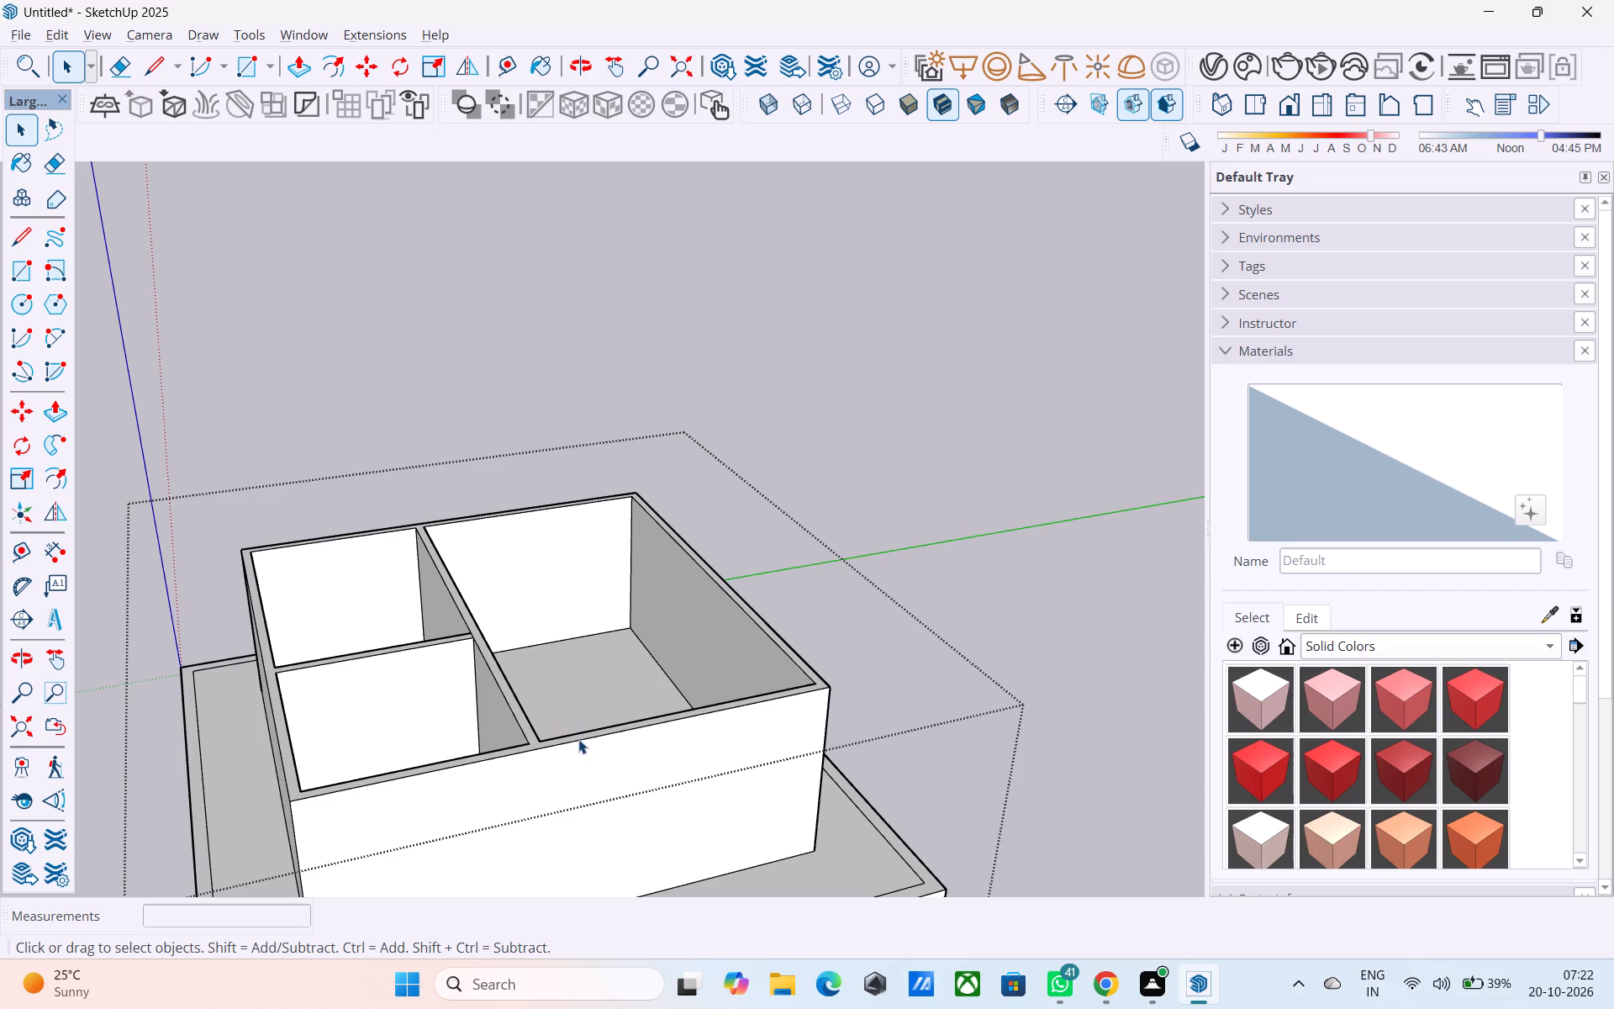
pyautogui.press('l')
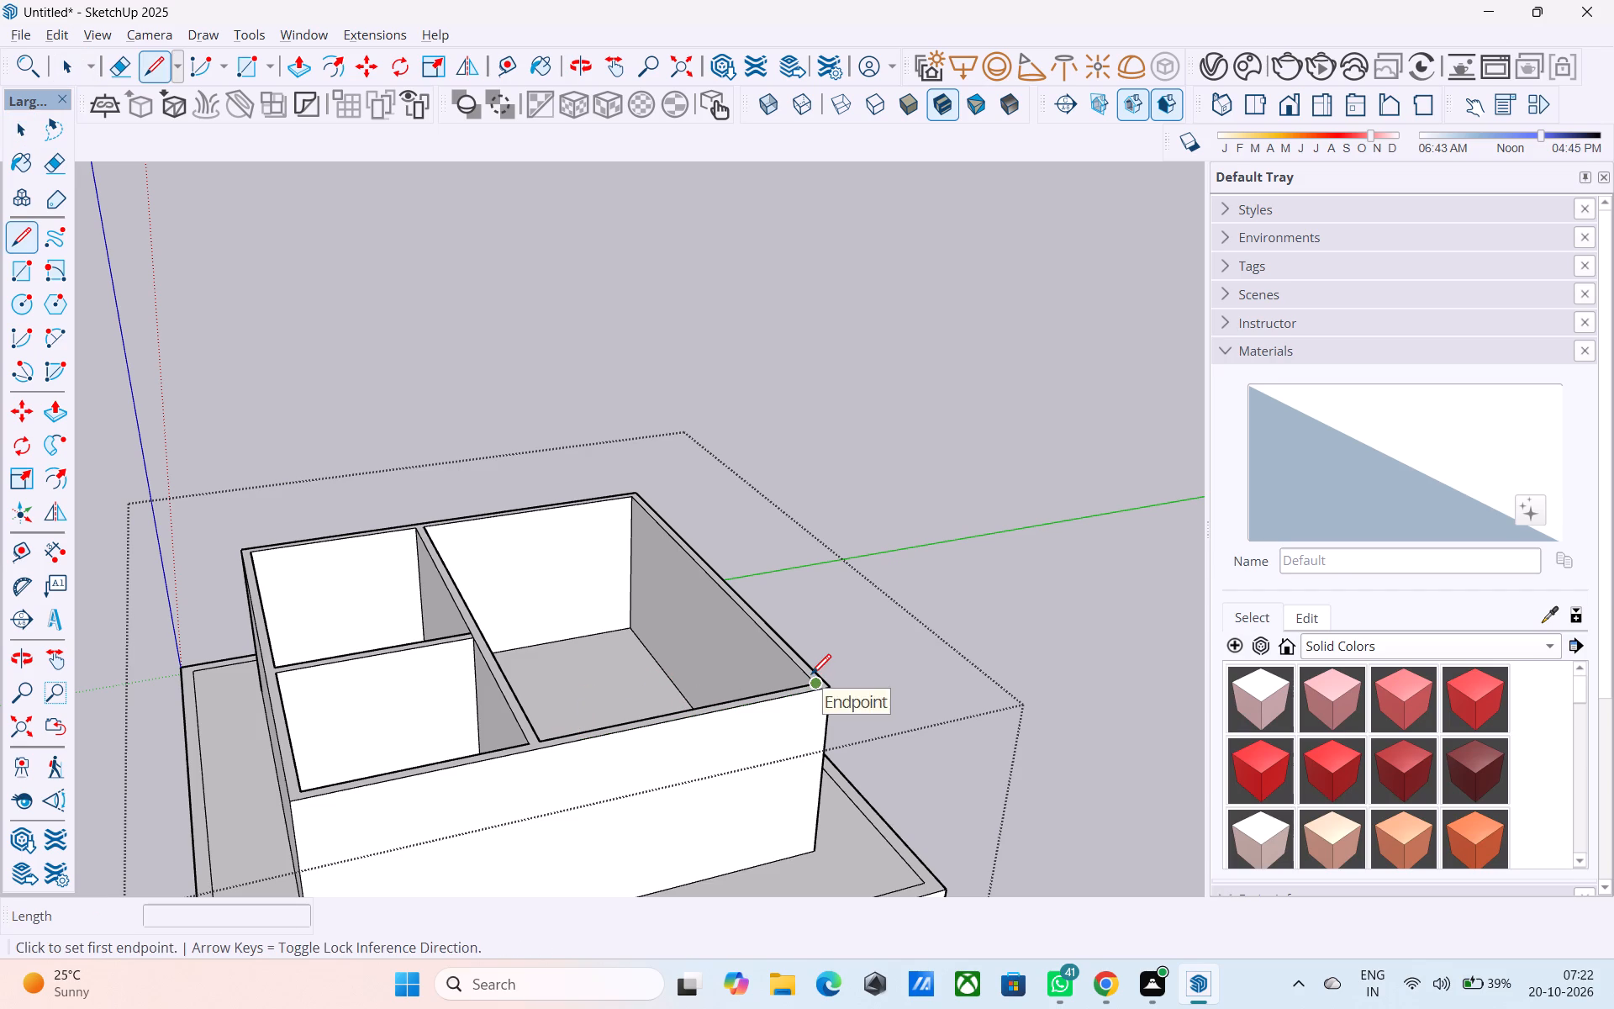
pyautogui.press('space')
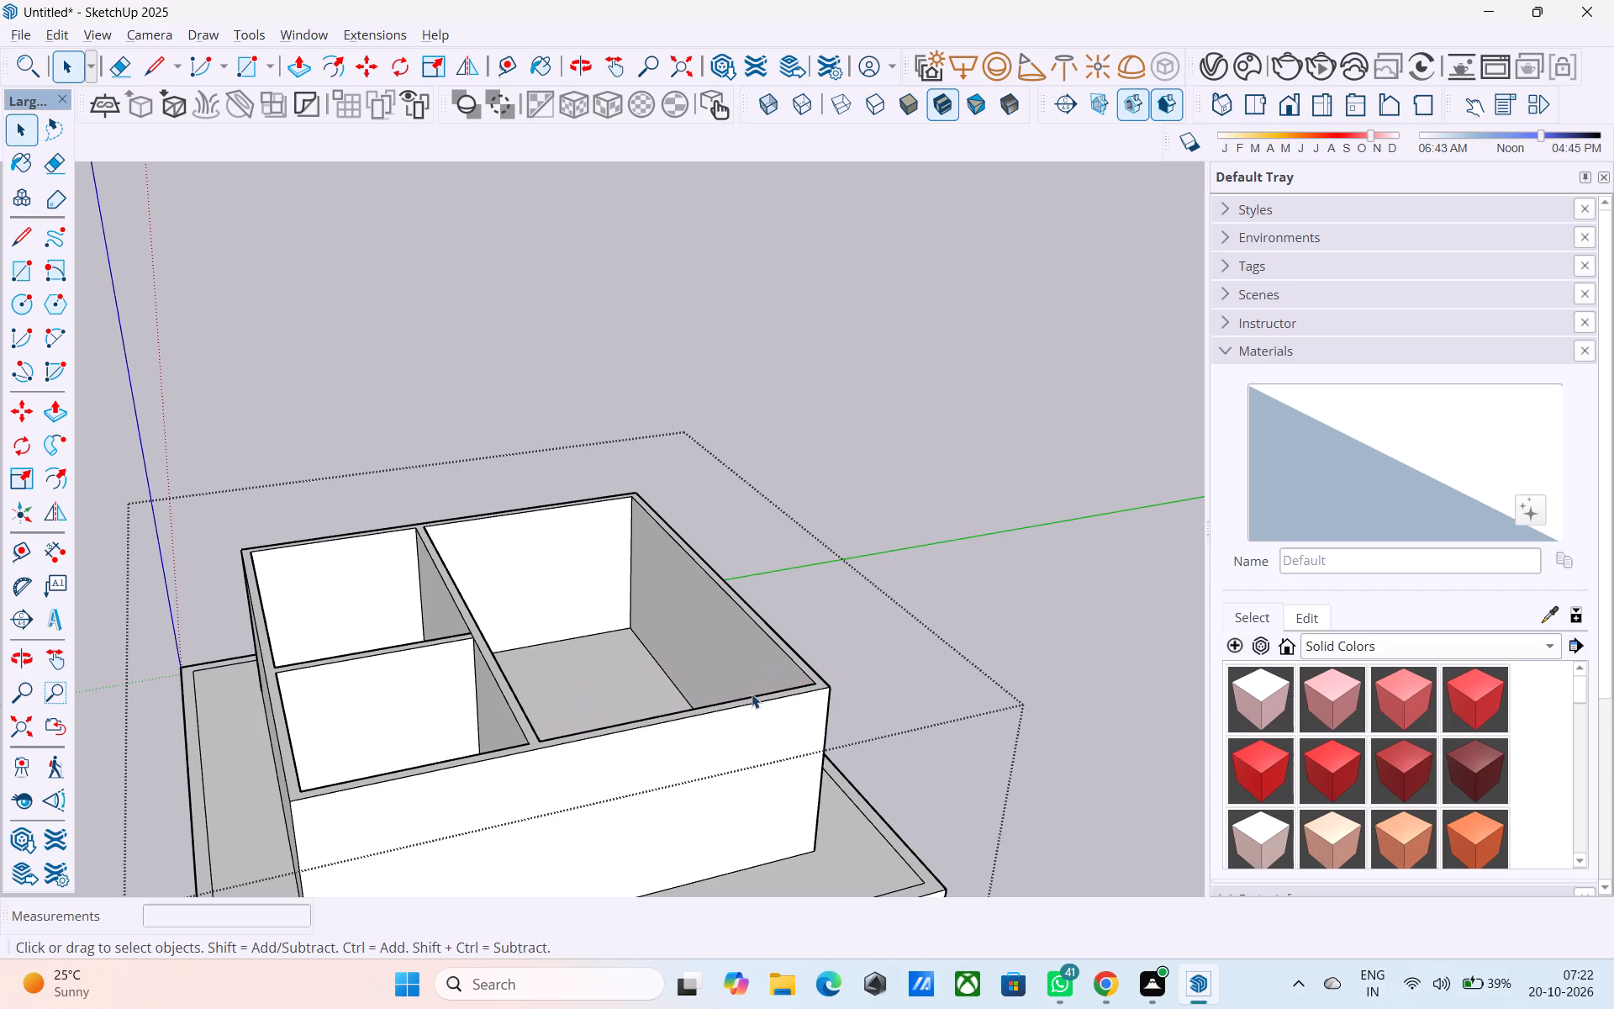
pyautogui.press('t')
pyautogui.click(822, 726)
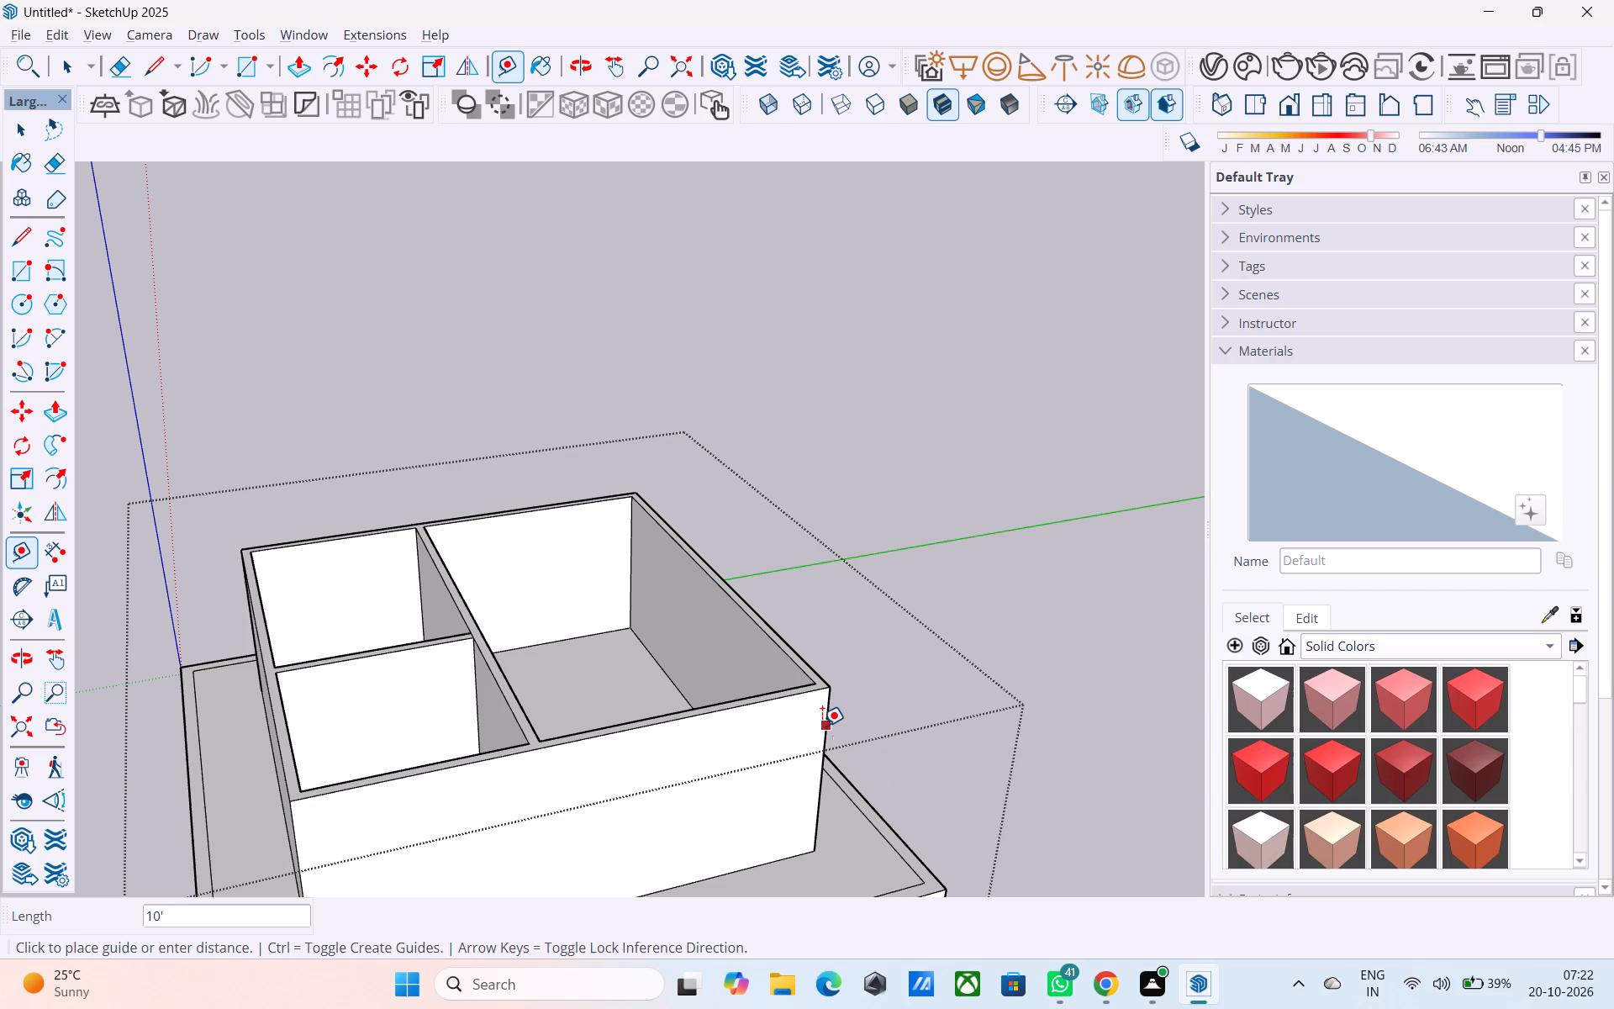
pyautogui.write("10'")
pyautogui.press('Return')
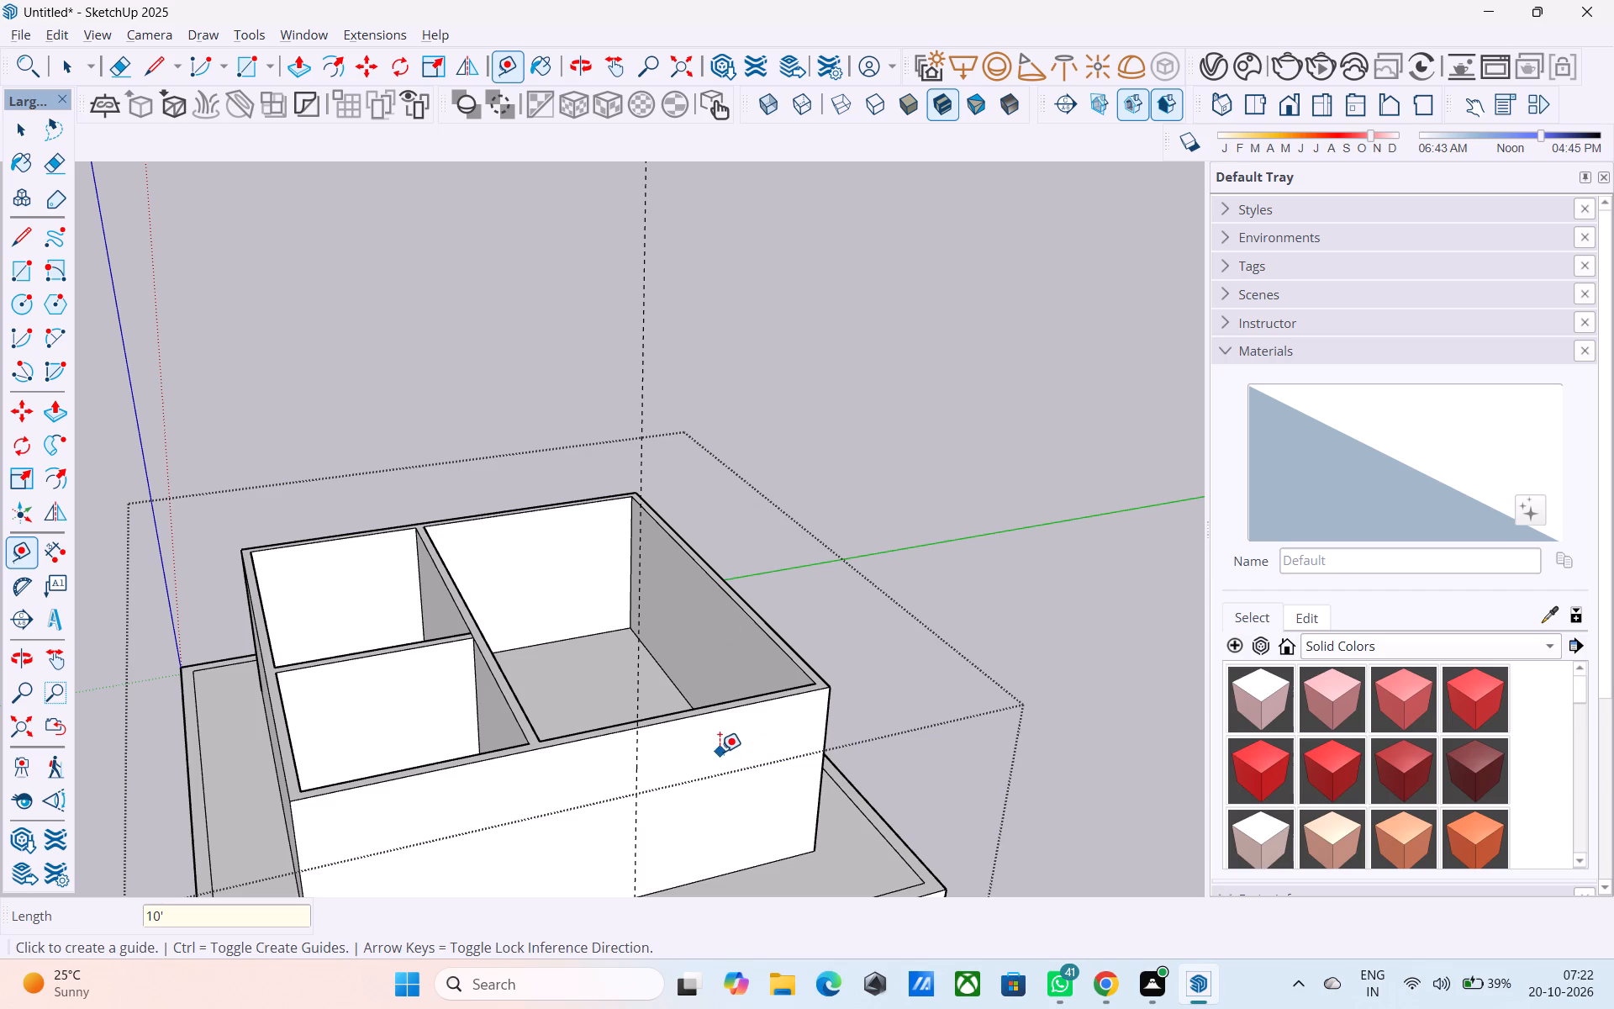
# Draw a vertical line along the guide from the outer wall's top edge down to its base.
pyautogui.press('l')
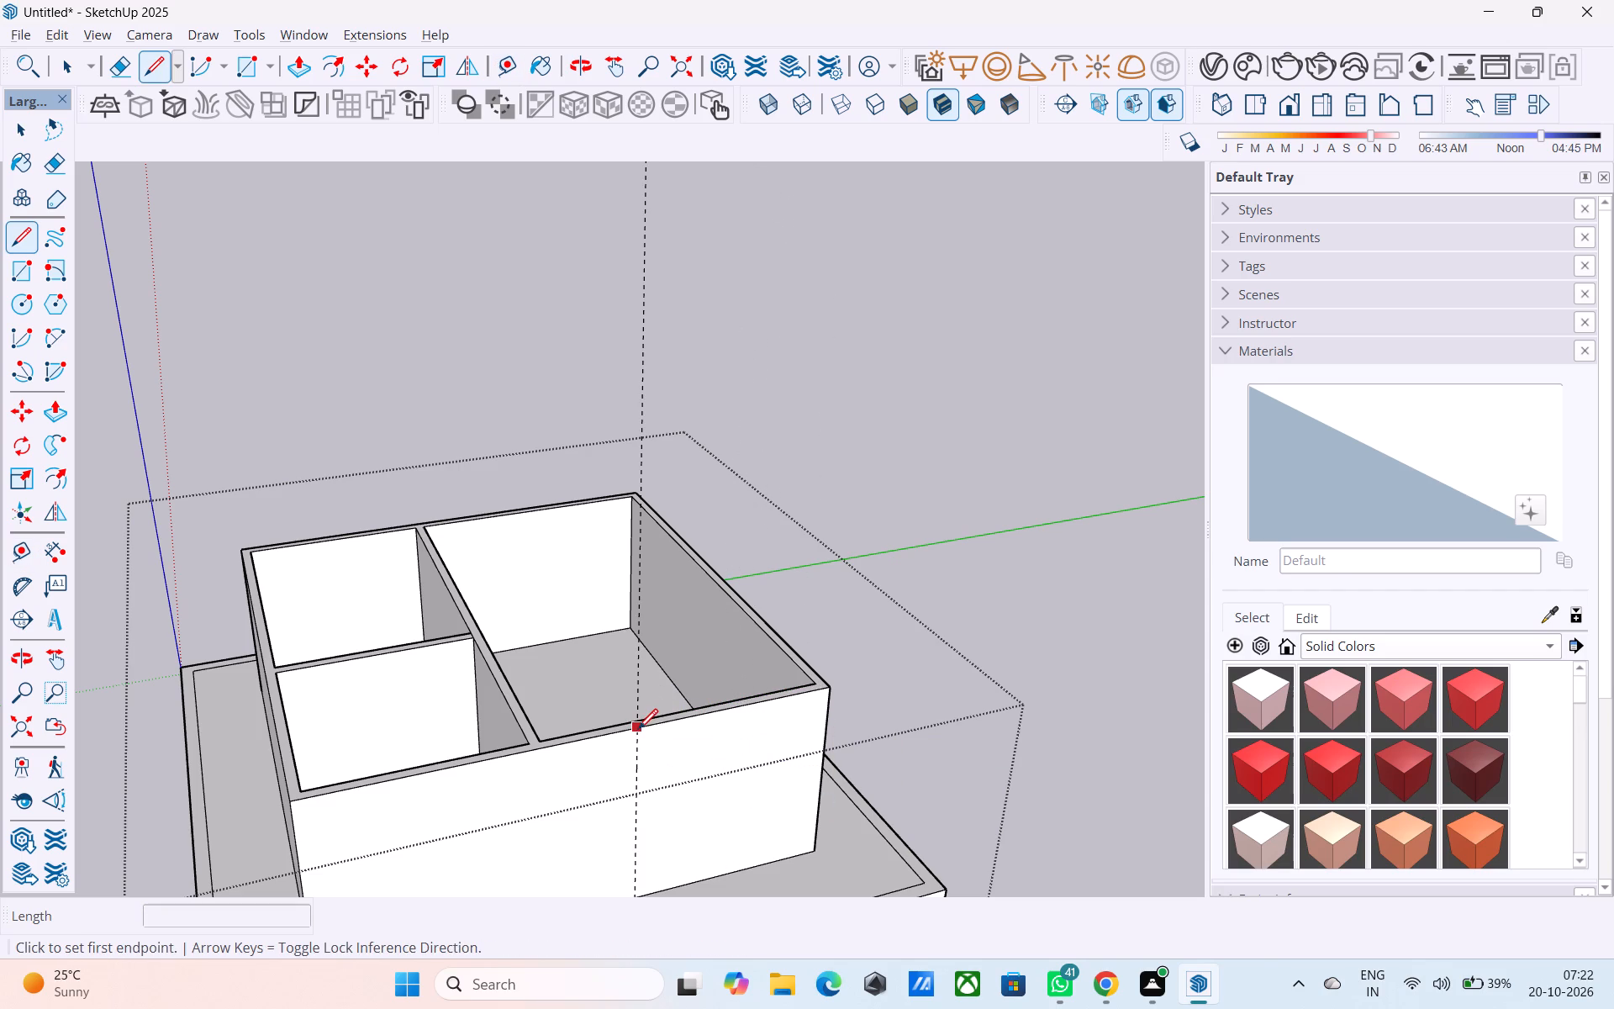
pyautogui.click(638, 727)
pyautogui.moveTo(608, 833); pyautogui.dragTo(552, 591, button='middle')
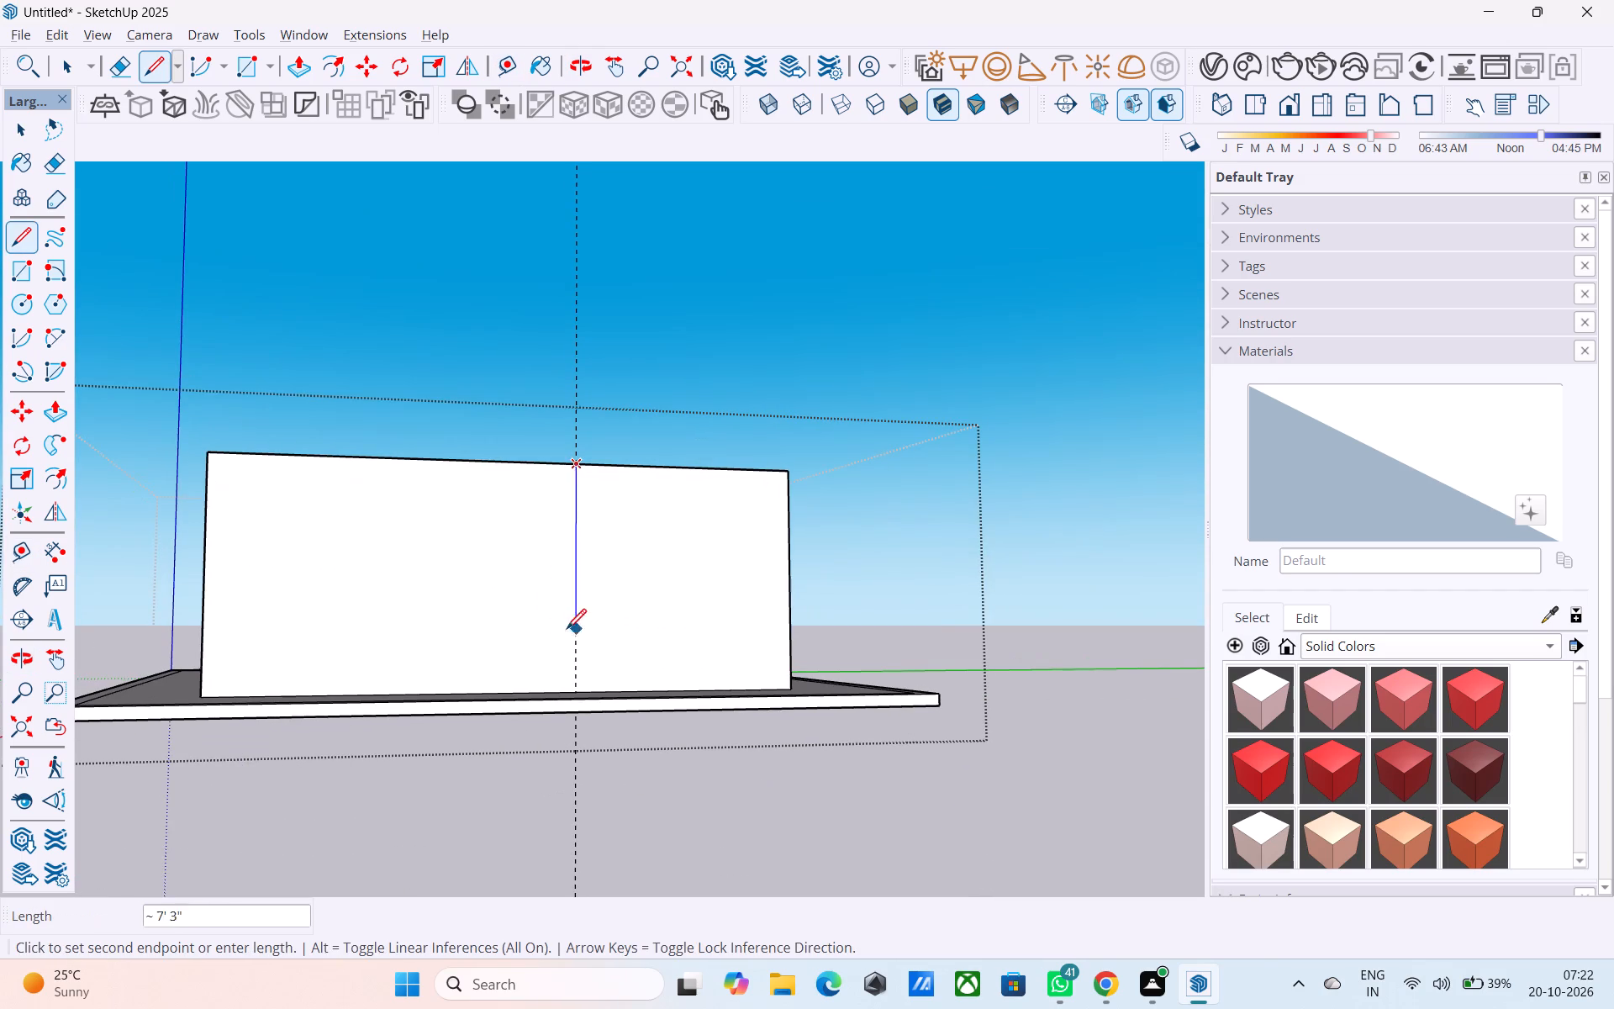
pyautogui.click(579, 690)
# Draw a 7' high by 4' wide door rectangle on the outer wall, starting from the vertical line's base toward the nearer corner.
pyautogui.moveTo(608, 510); pyautogui.dragTo(603, 531, button='middle')
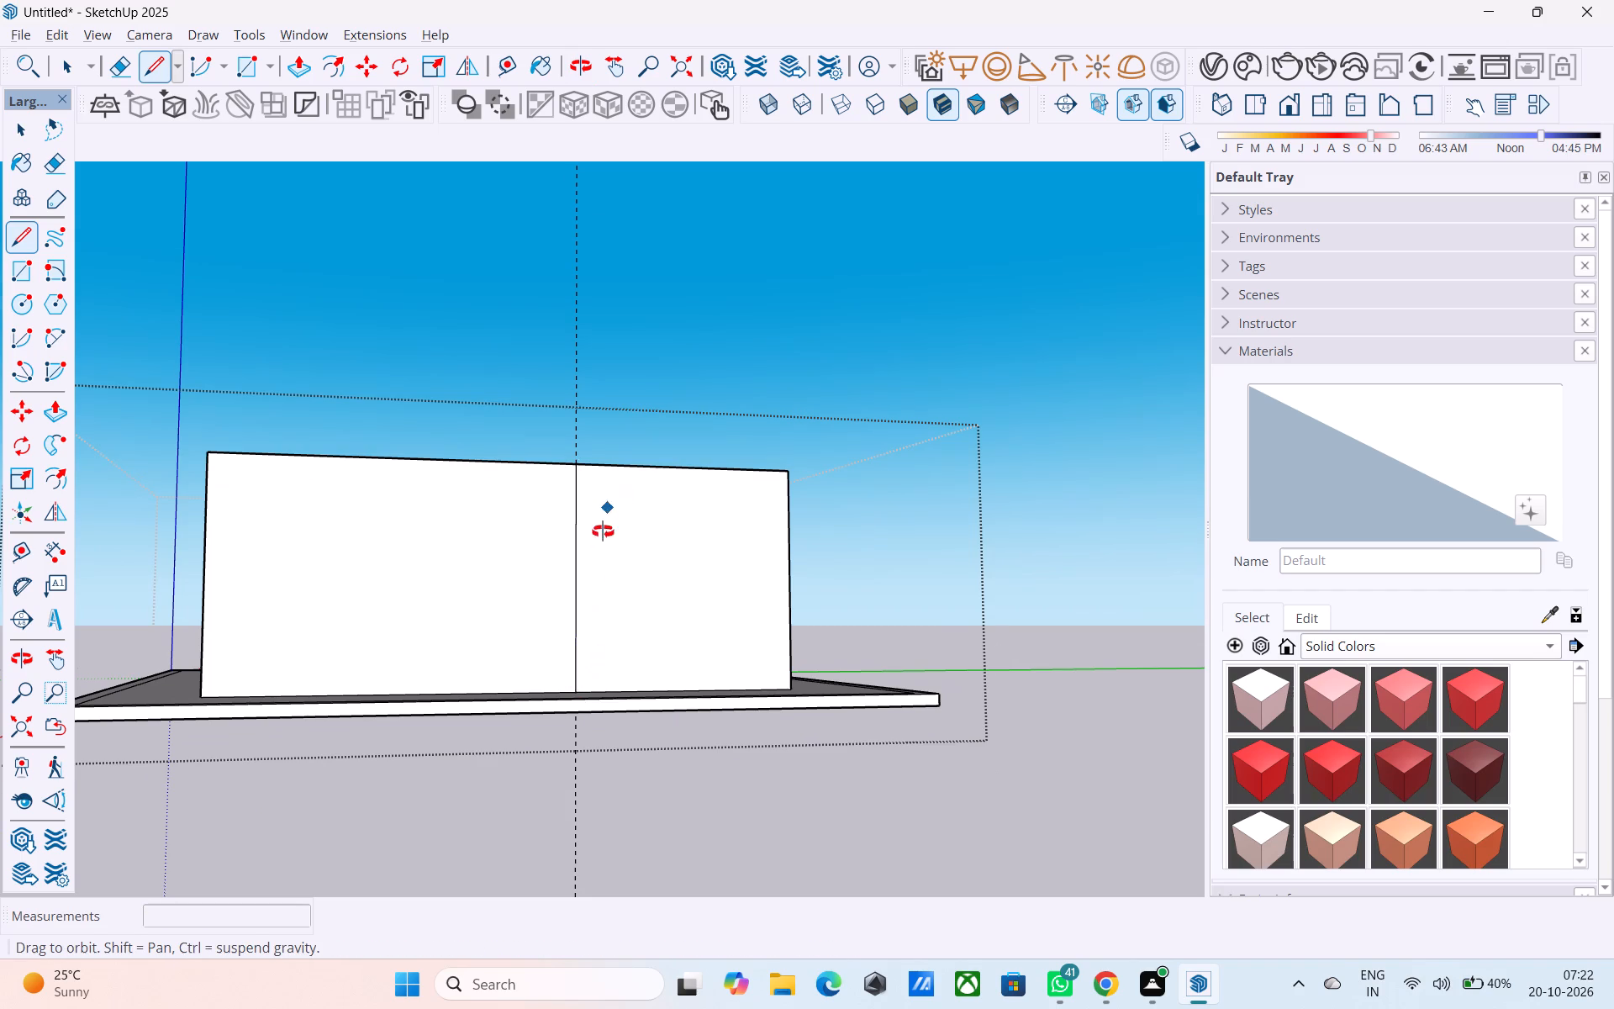
pyautogui.moveTo(603, 531); pyautogui.dragTo(559, 758, button='middle')
pyautogui.scroll(2, 646, 555)
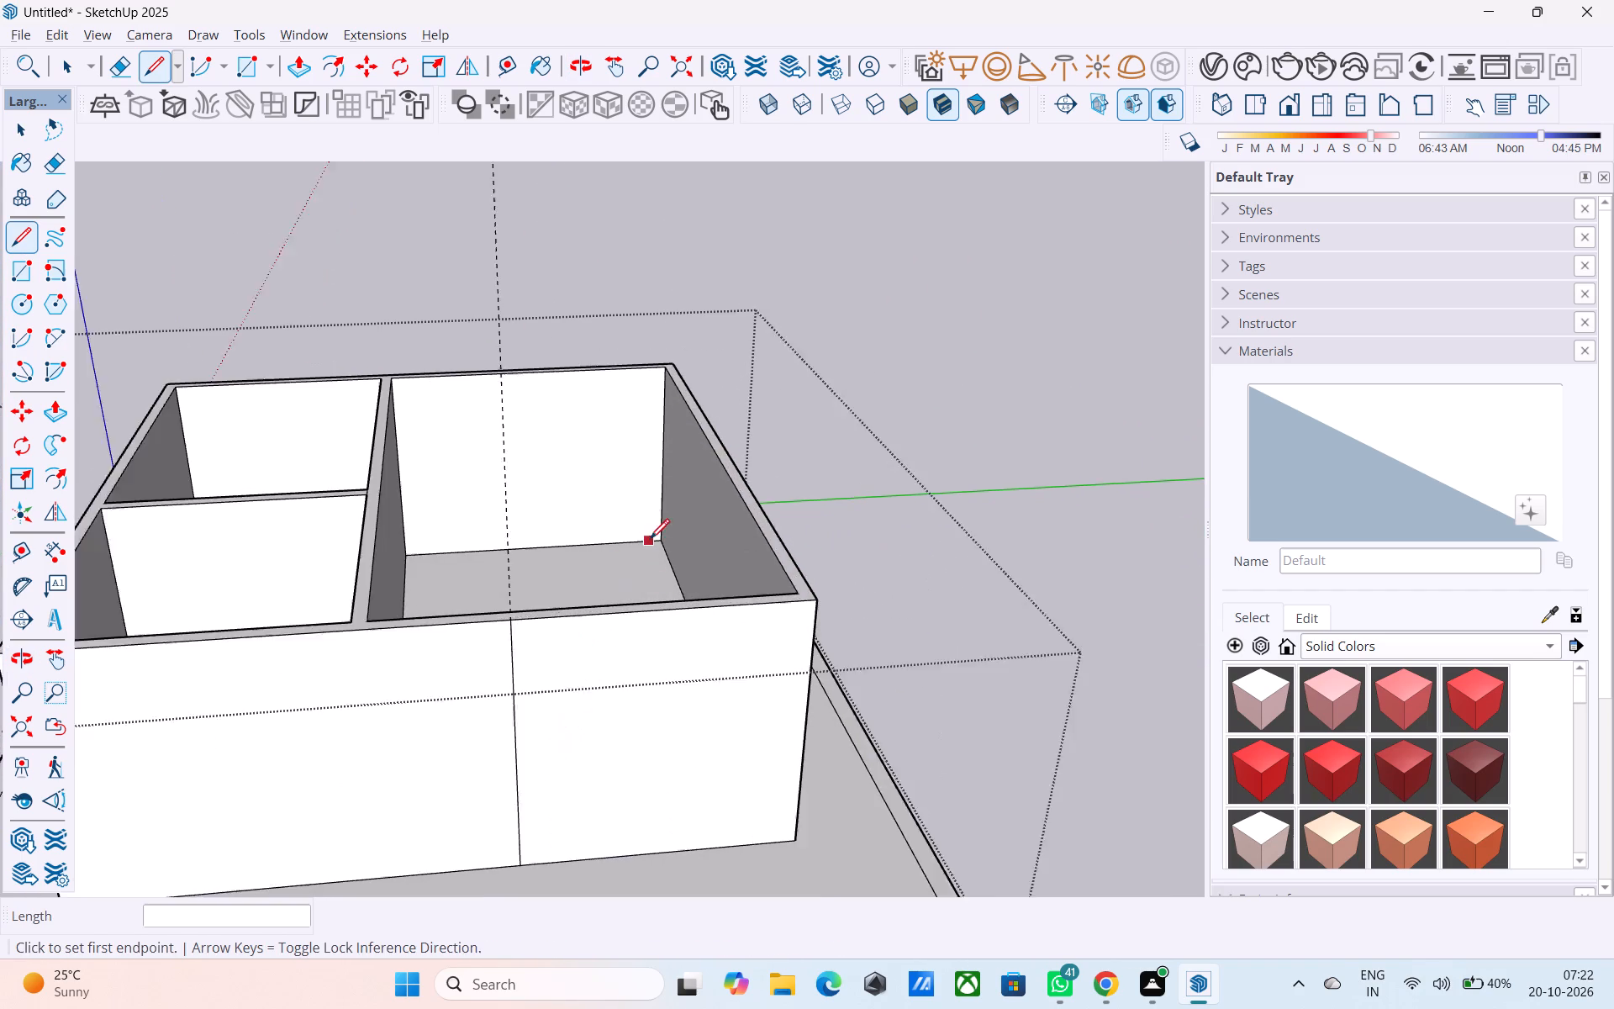
pyautogui.scroll(1, 650, 541)
pyautogui.moveTo(606, 705); pyautogui.dragTo(629, 554, button='middle')
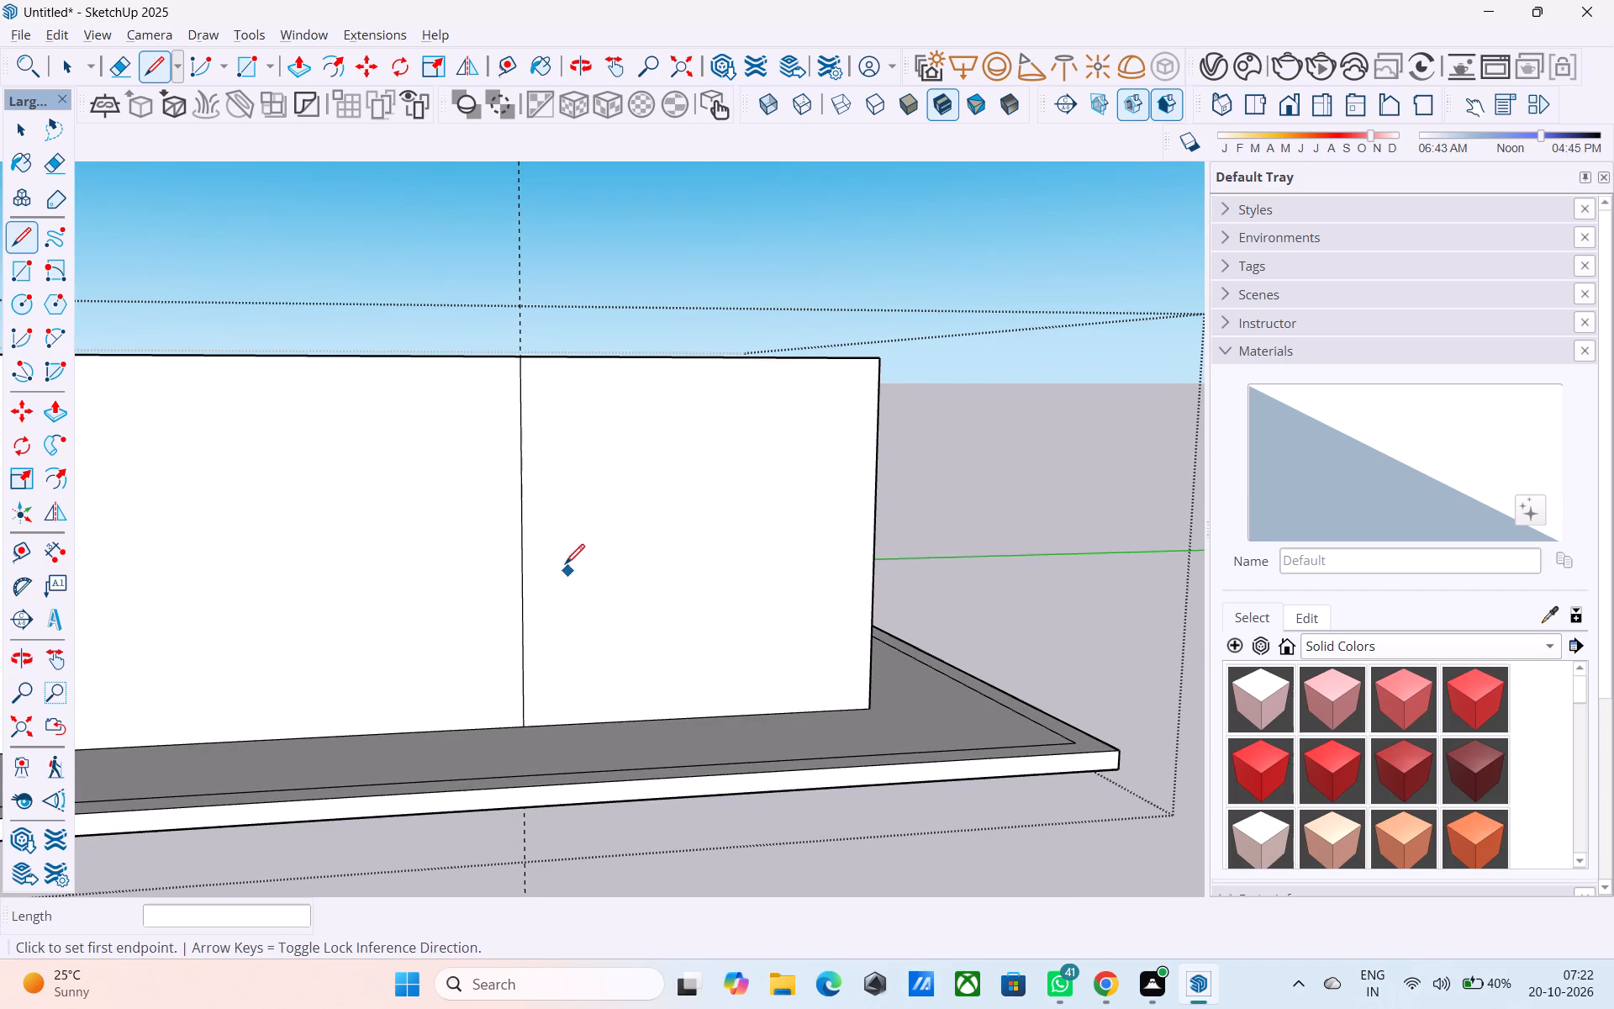
pyautogui.scroll(-1, 551, 587)
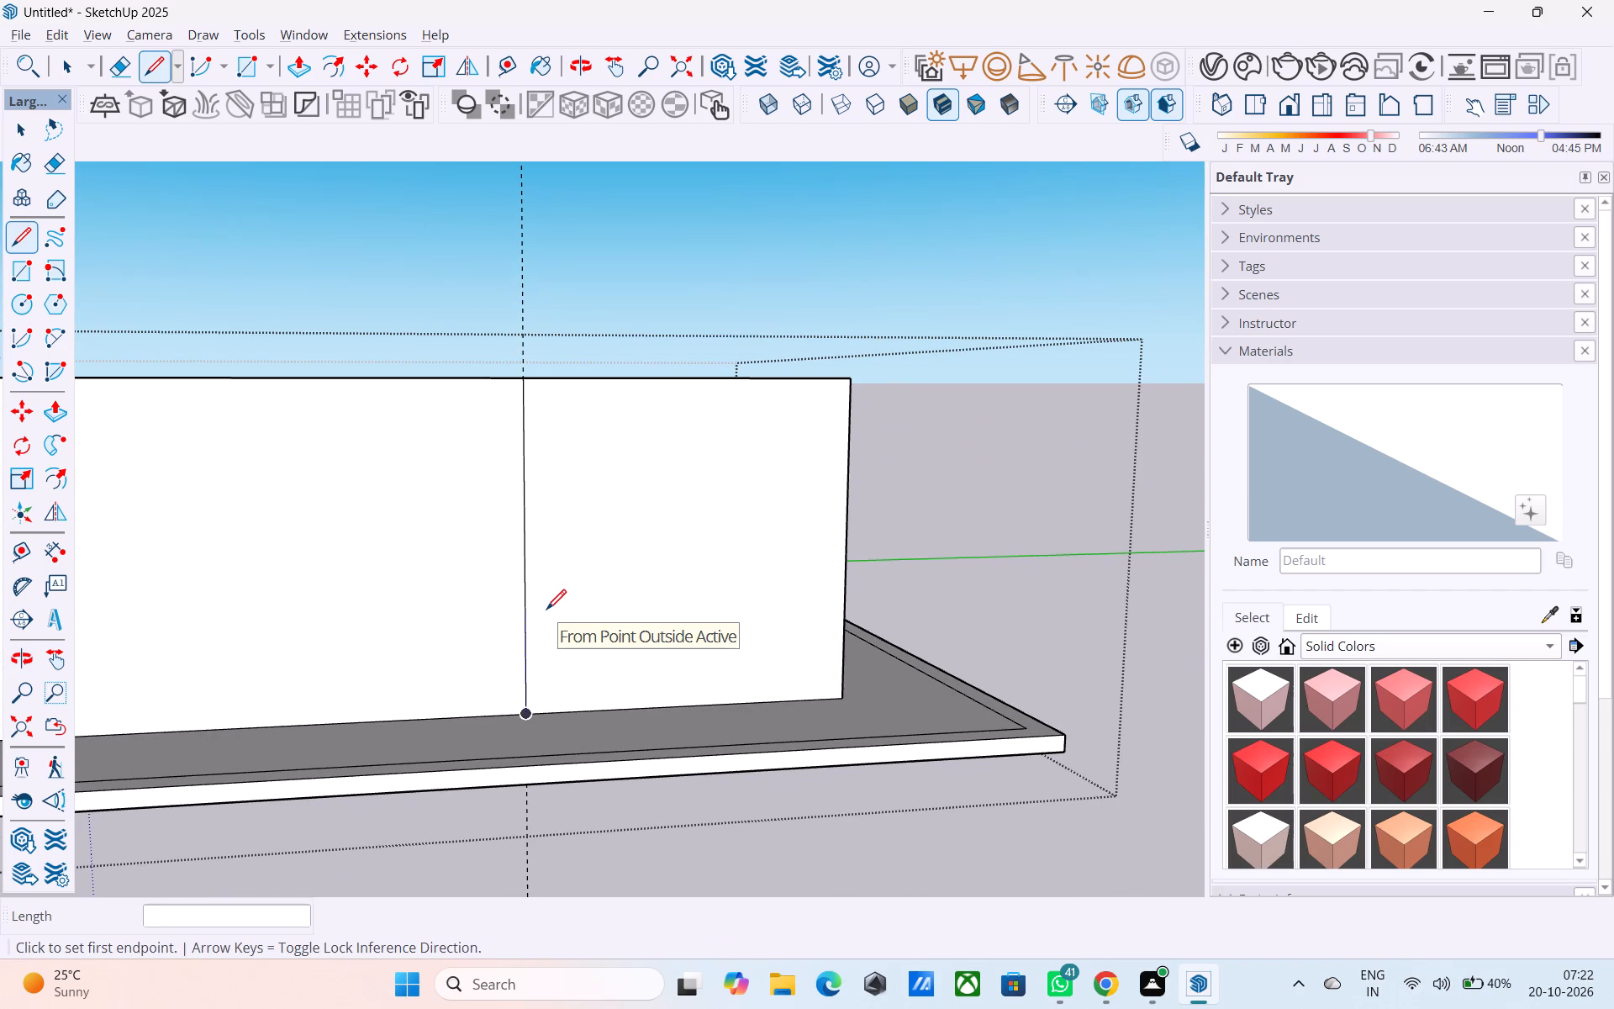
pyautogui.scroll(-1, 546, 611)
pyautogui.press('r')
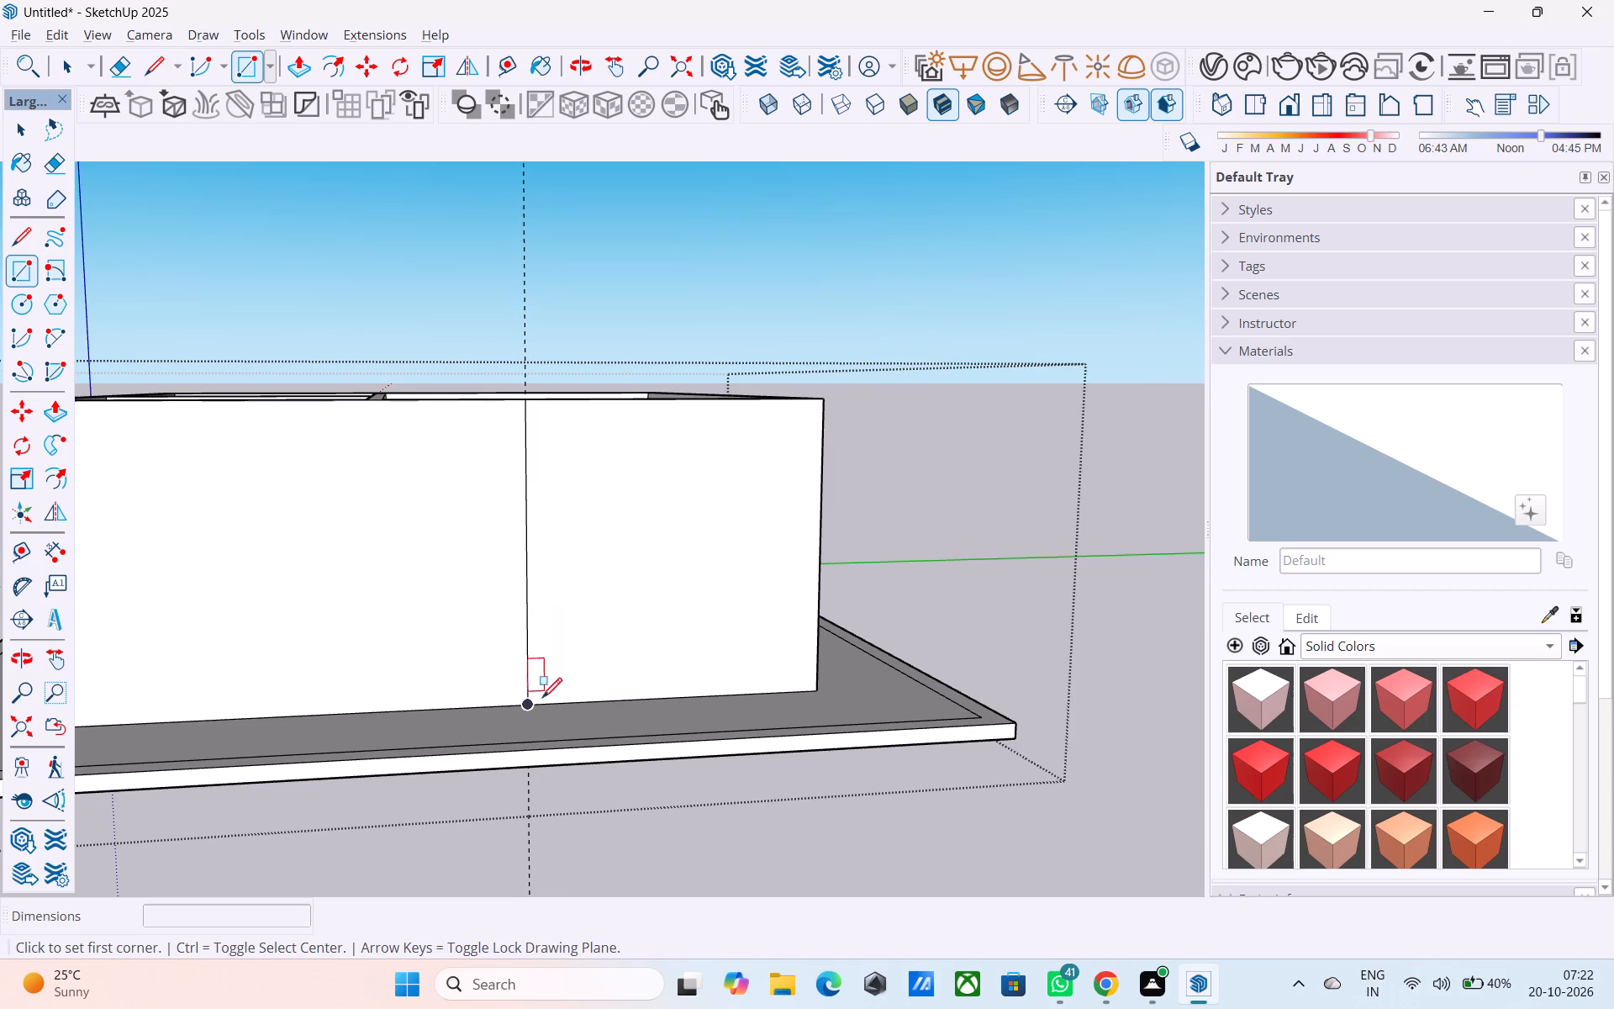
pyautogui.click(534, 705)
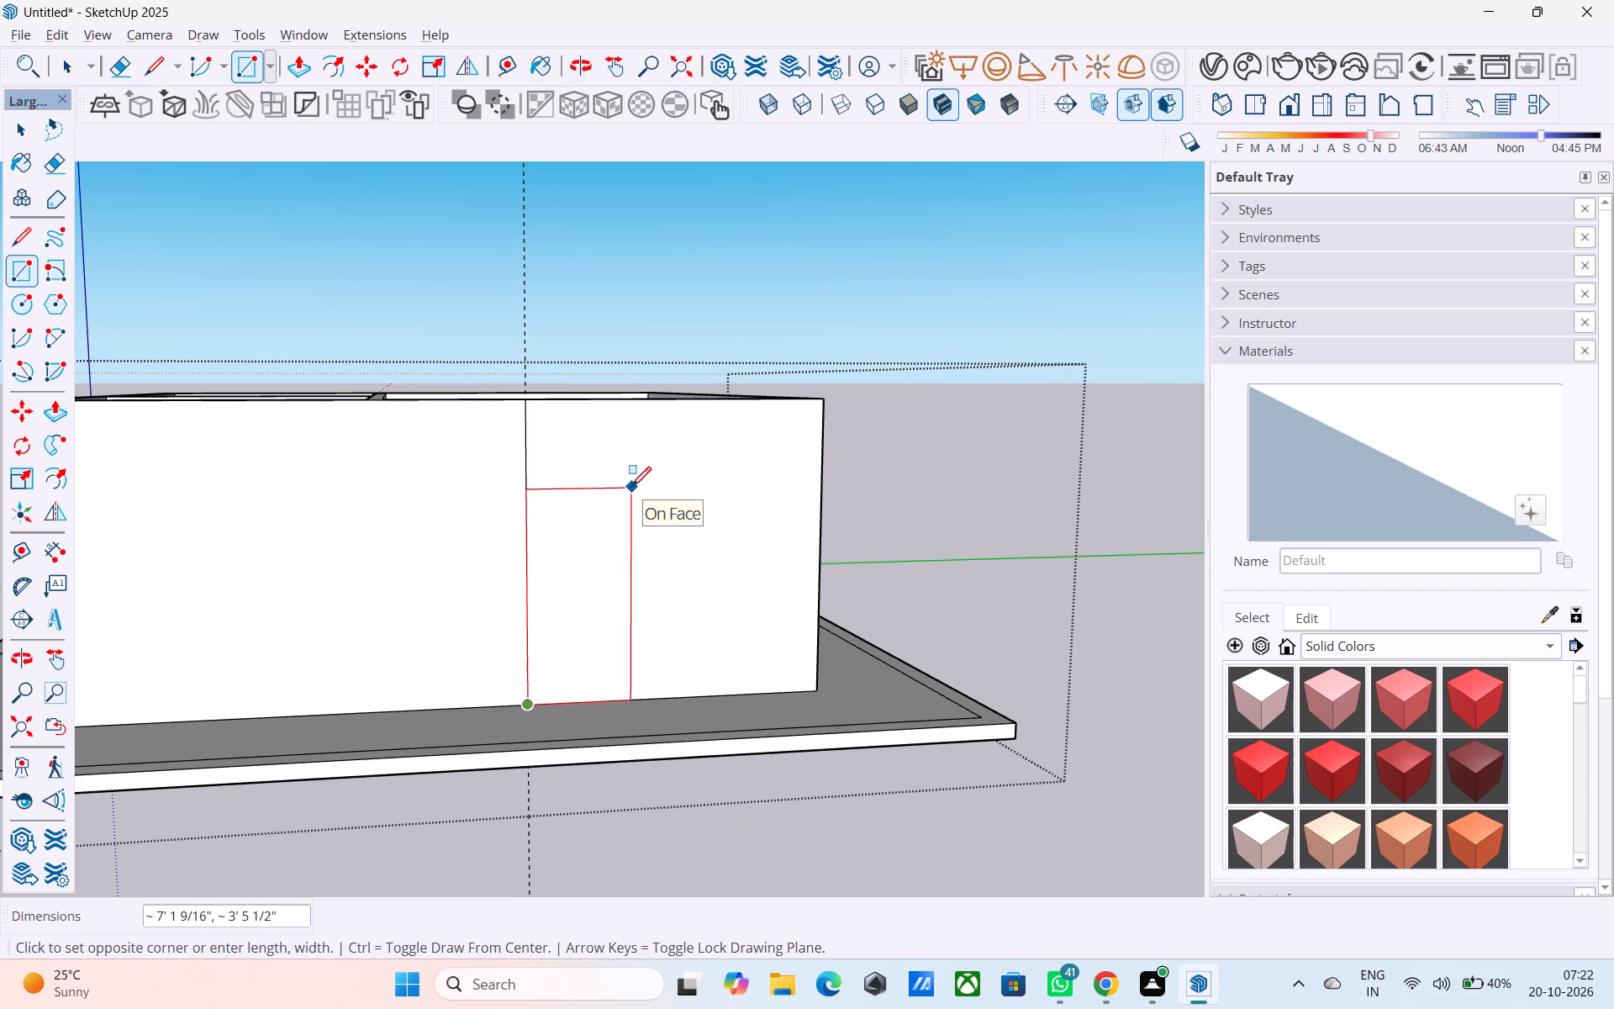
pyautogui.press('7')
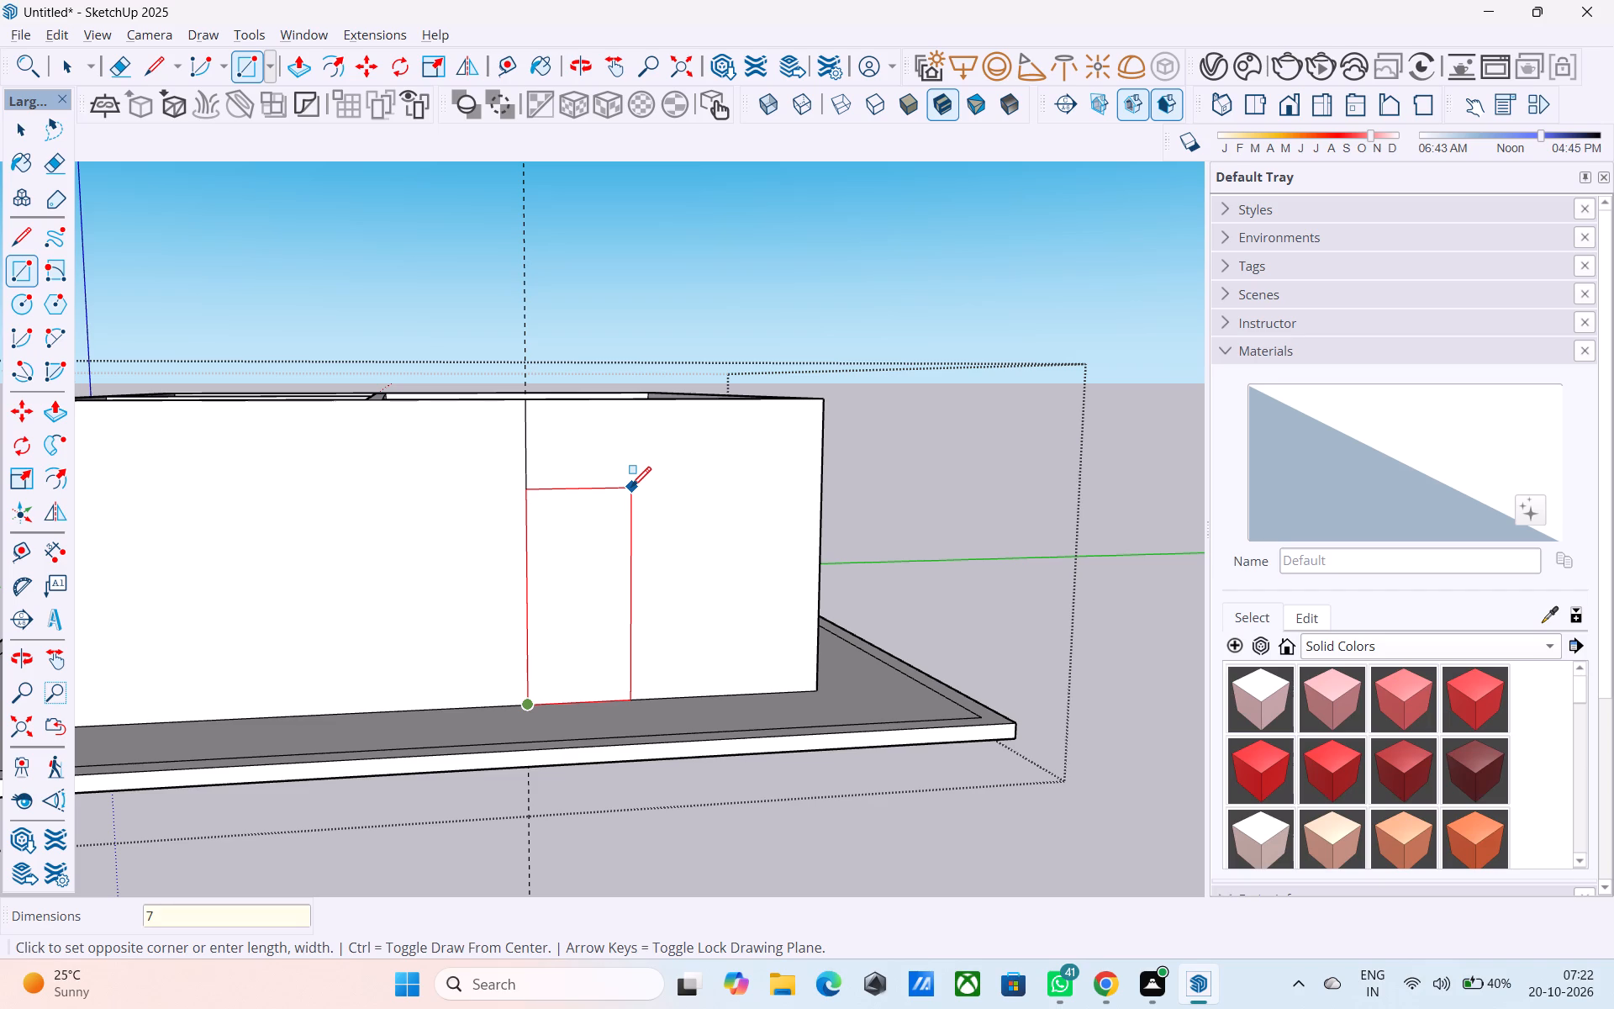
pyautogui.write("',")
pyautogui.write("4'")
pyautogui.press('Return')
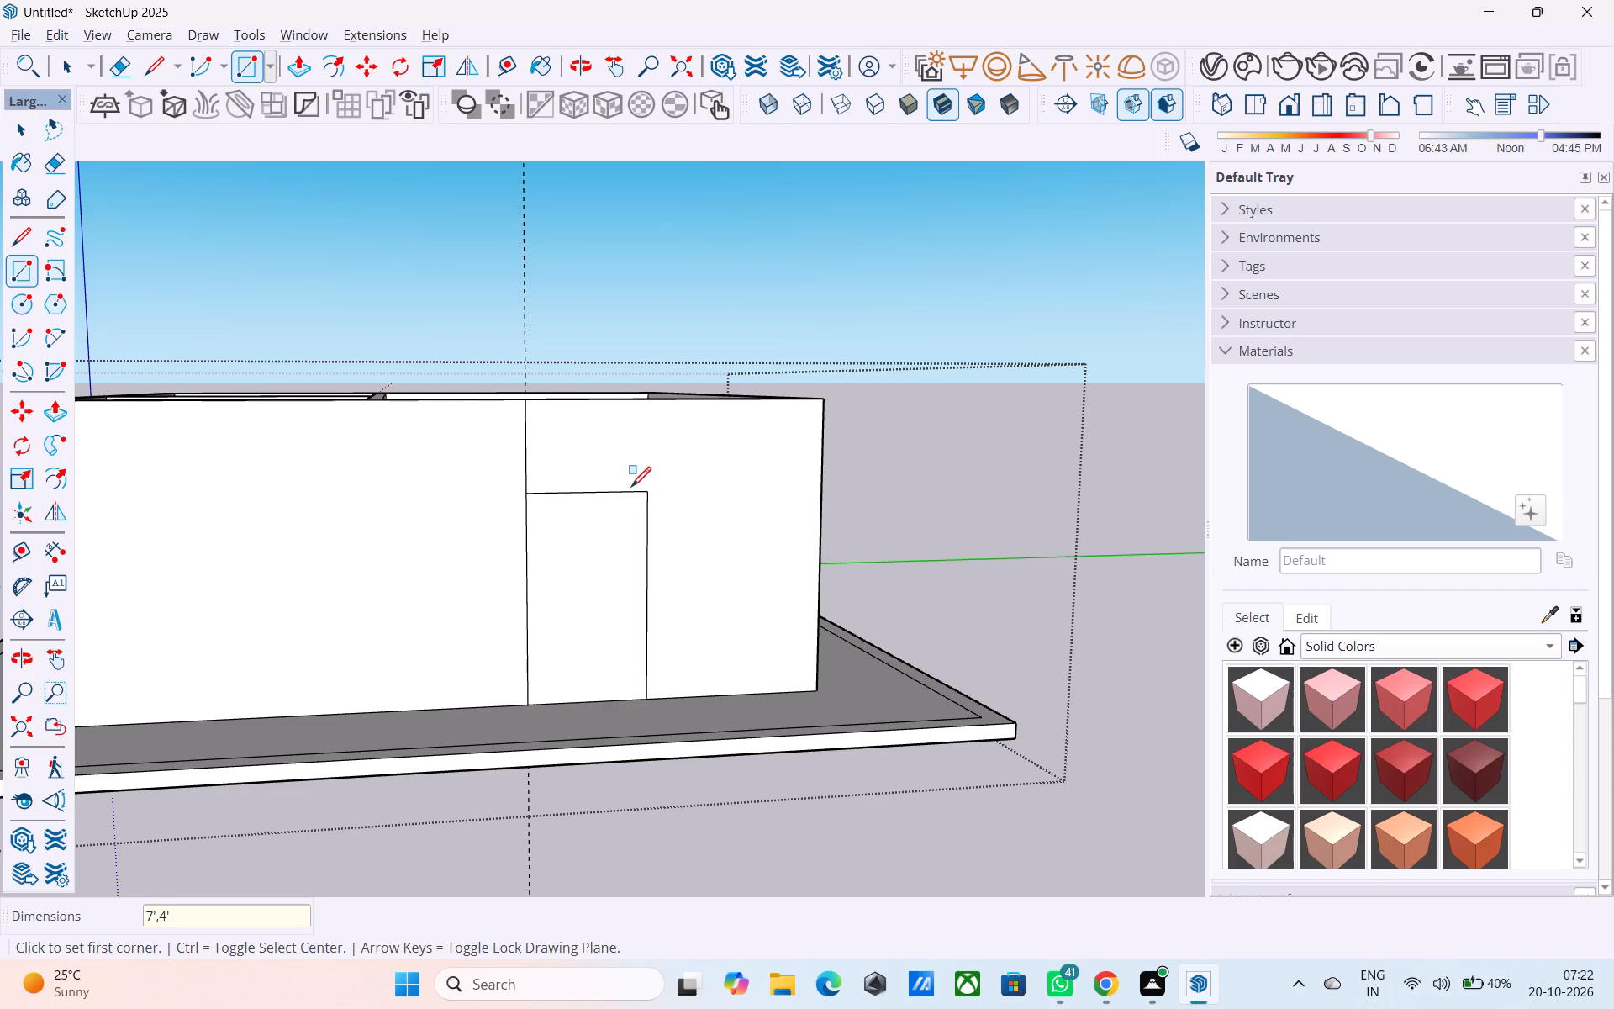
# Examine the door outline on the outer wall and the room layout from above and at low angles.
pyautogui.scroll(-5, 368, 596)
pyautogui.moveTo(494, 504); pyautogui.dragTo(507, 538, button='middle')
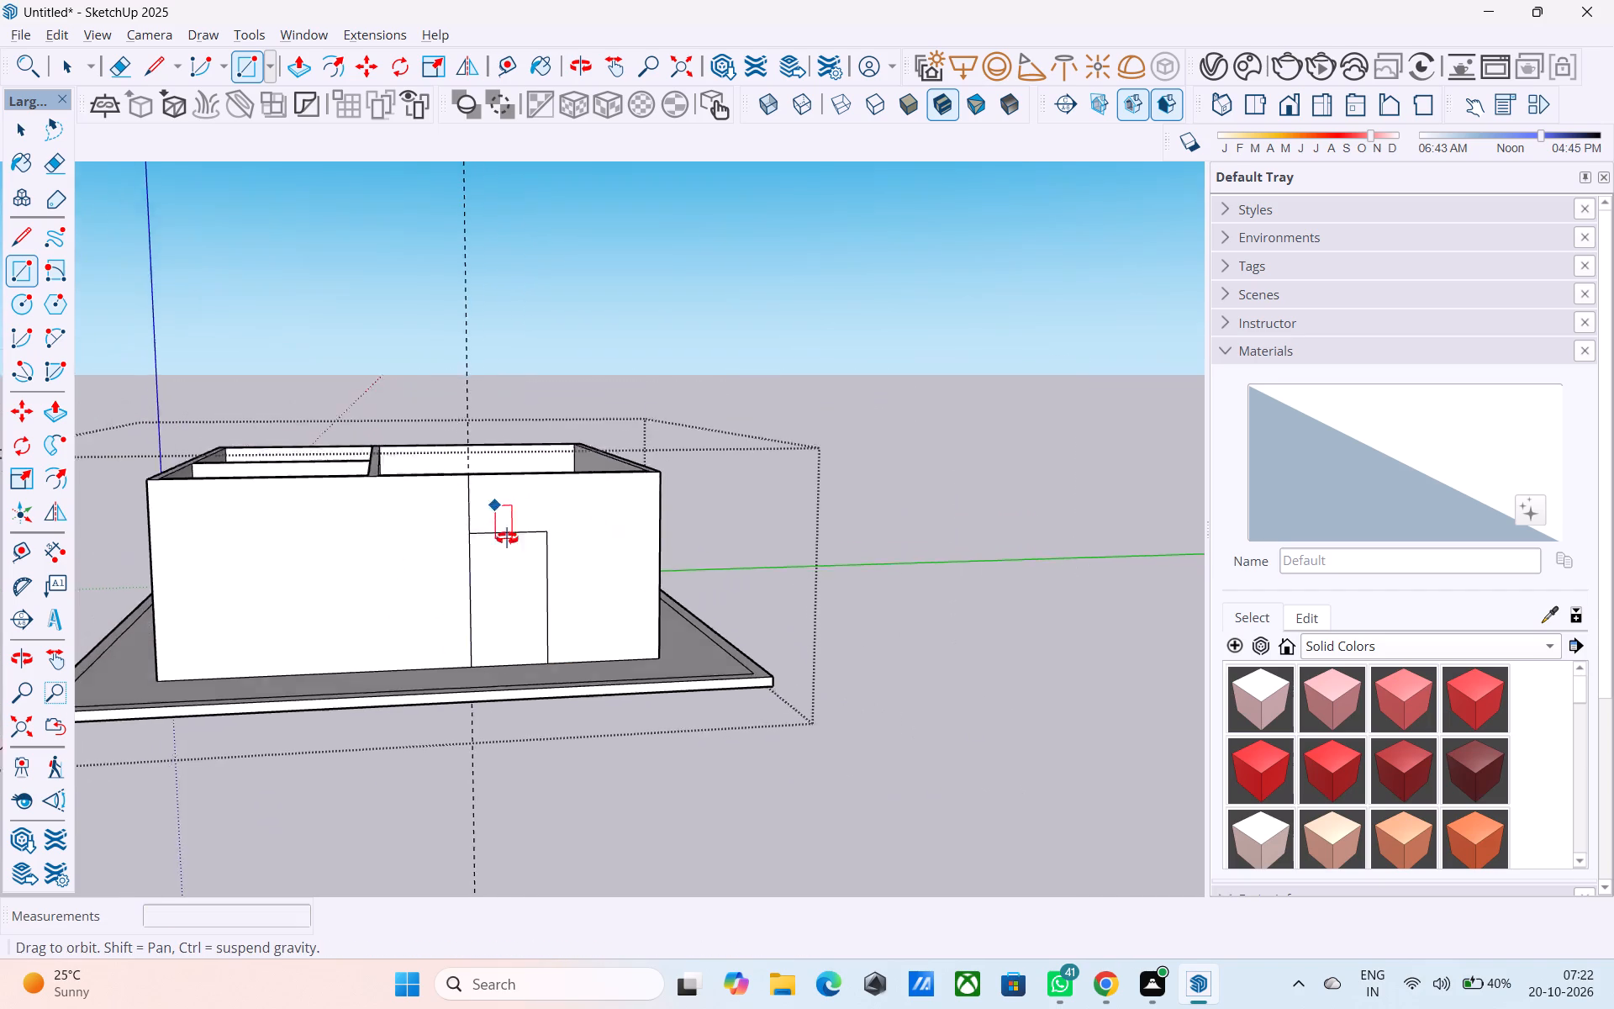
pyautogui.moveTo(507, 538); pyautogui.dragTo(552, 689, button='middle')
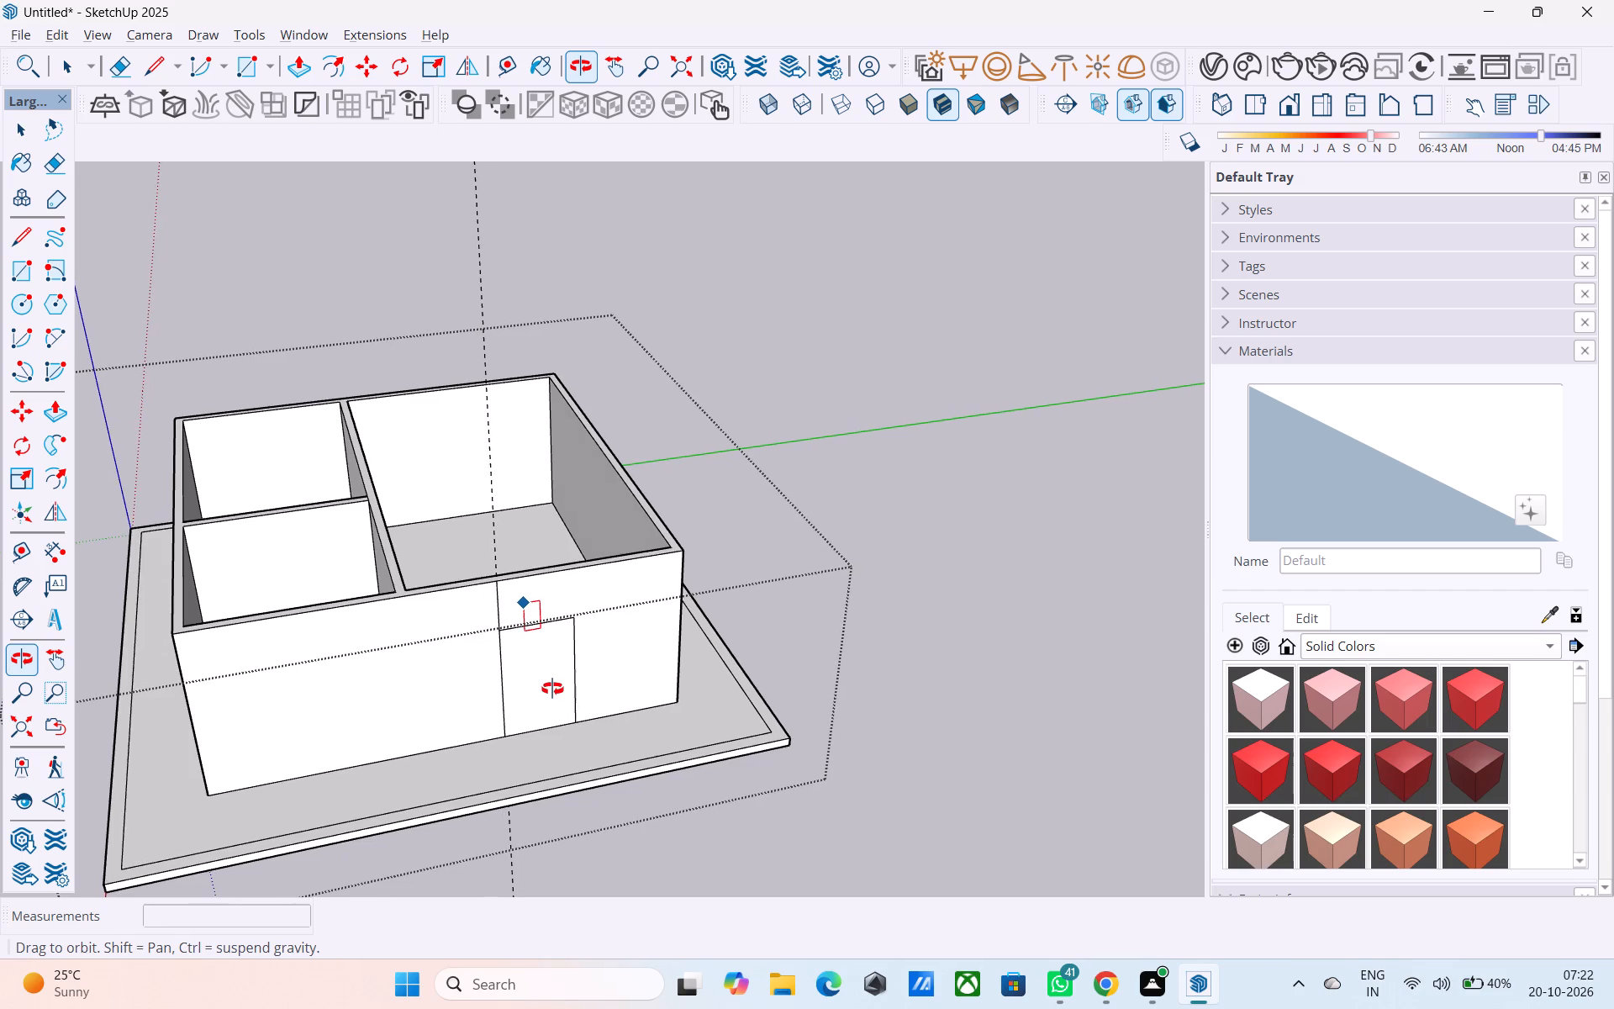
pyautogui.moveTo(552, 689); pyautogui.dragTo(563, 654, button='middle')
pyautogui.scroll(2, 581, 578)
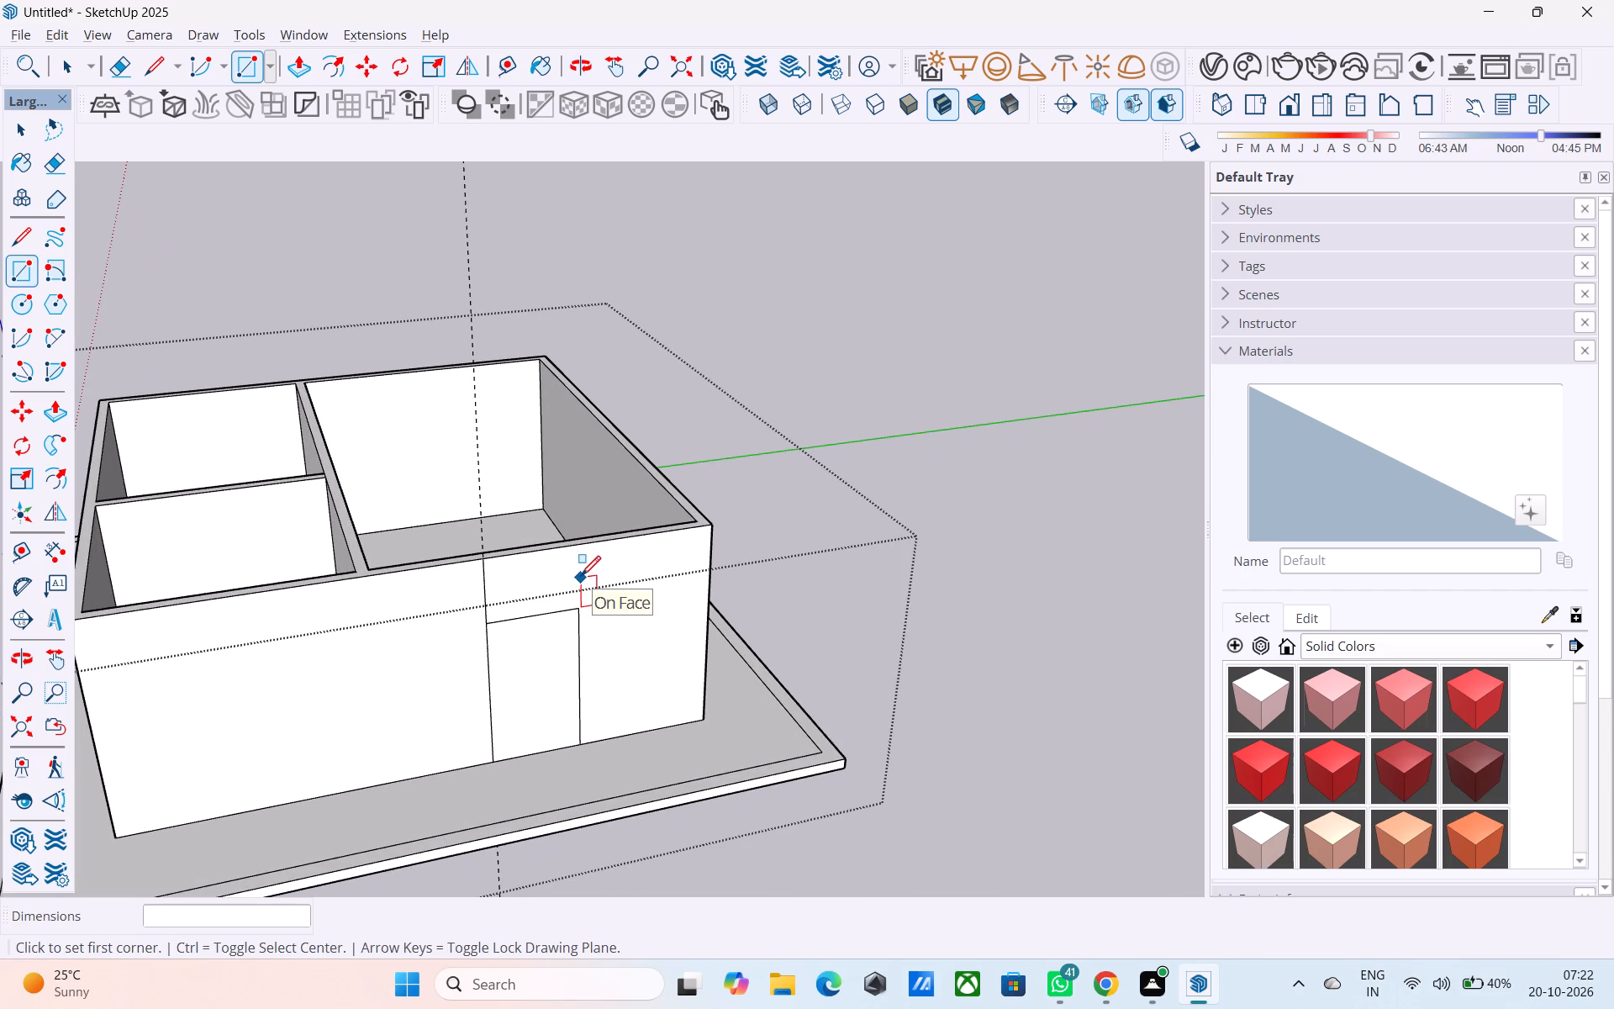
pyautogui.moveTo(567, 673); pyautogui.dragTo(574, 763, button='middle')
pyautogui.scroll(3, 542, 719)
pyautogui.scroll(-6, 532, 702)
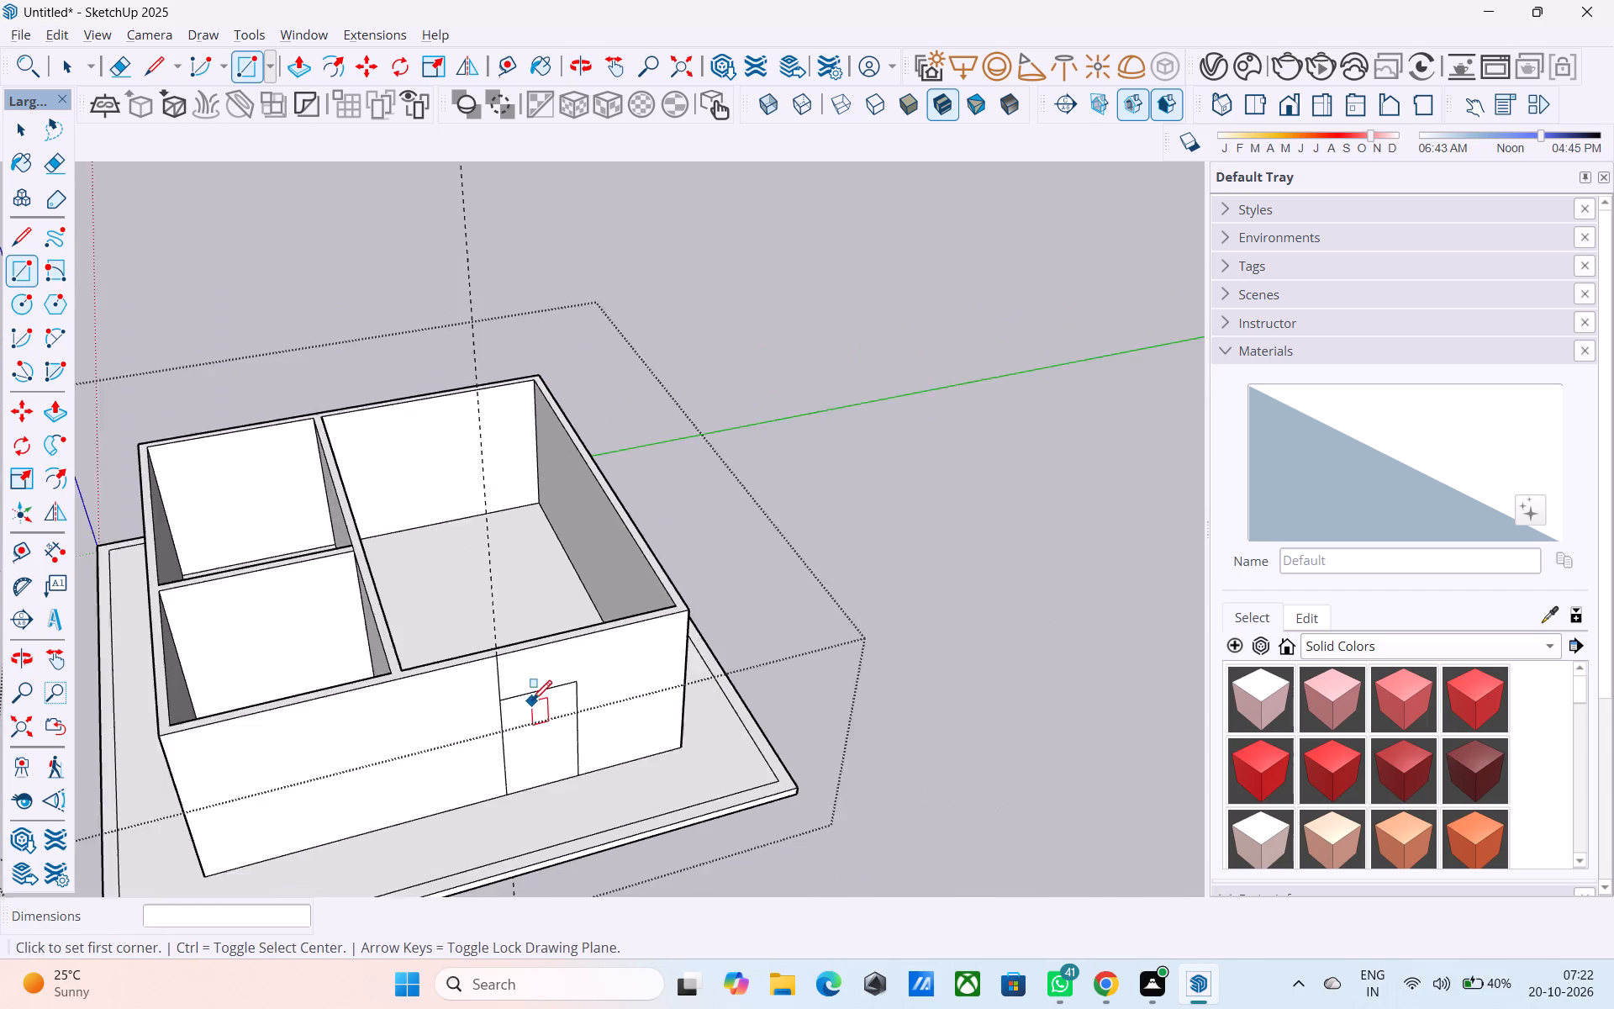
pyautogui.scroll(-12, 535, 615)
pyautogui.moveTo(519, 711); pyautogui.dragTo(538, 605, button='middle')
pyautogui.scroll(11, 536, 570)
pyautogui.scroll(-5, 679, 620)
pyautogui.moveTo(647, 698); pyautogui.dragTo(568, 672, button='middle')
pyautogui.scroll(2, 501, 735)
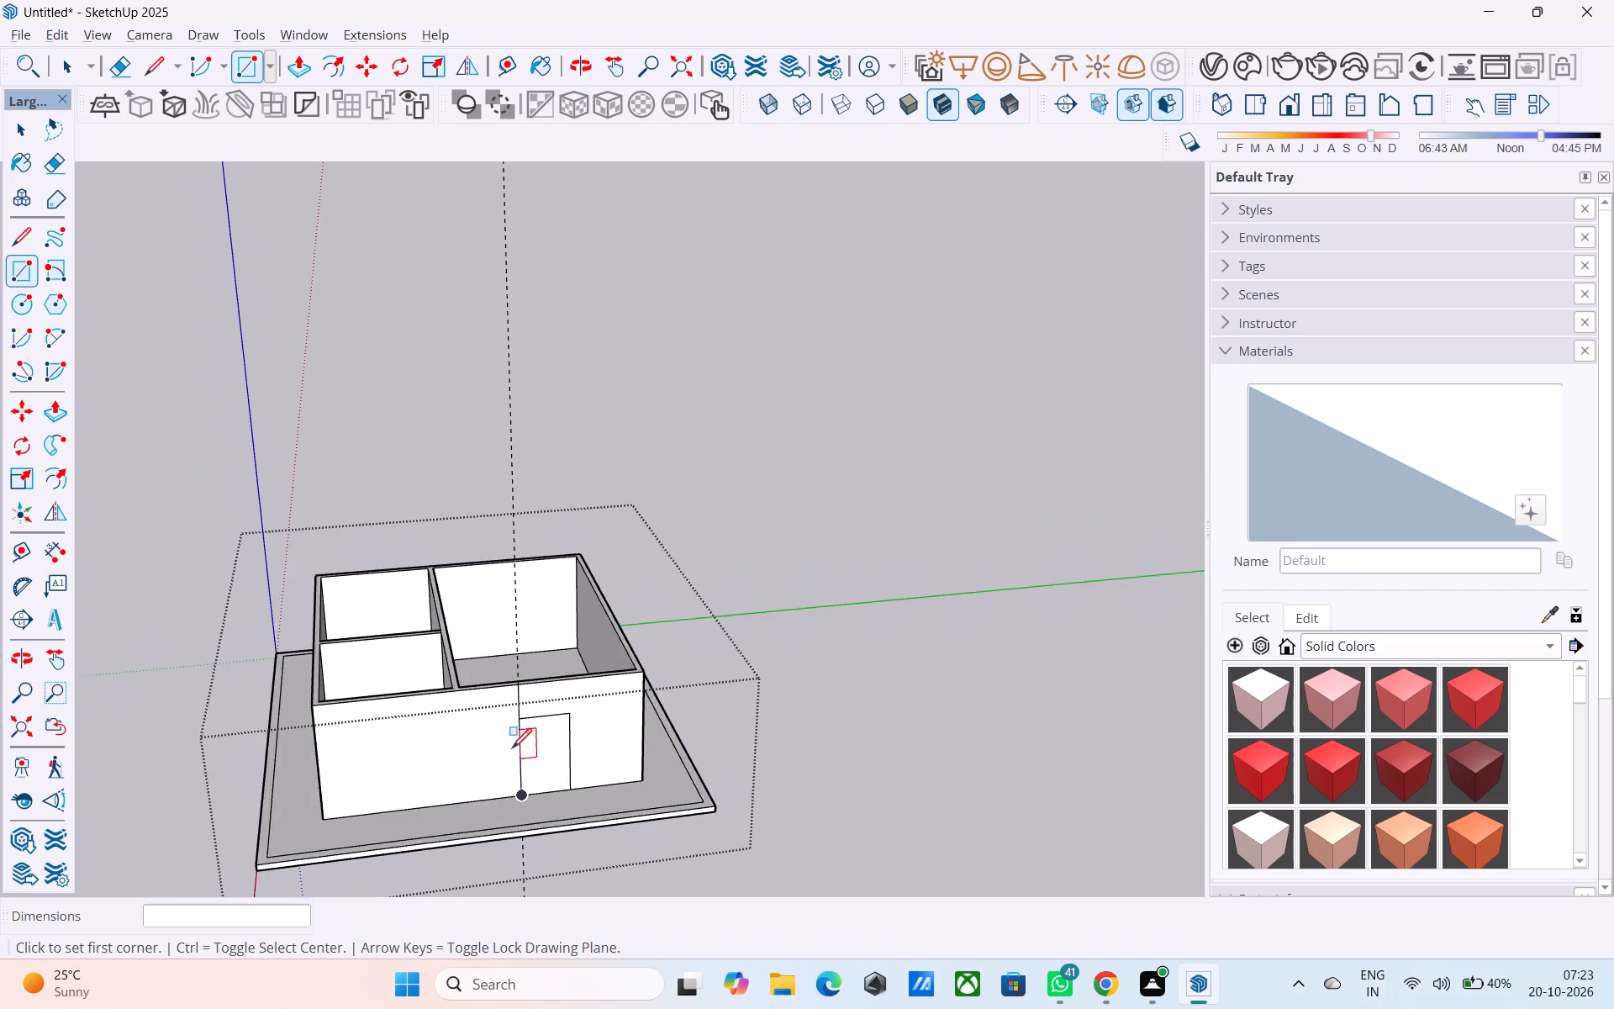
pyautogui.scroll(7, 512, 750)
pyautogui.moveTo(619, 774); pyautogui.dragTo(657, 631, button='middle')
pyautogui.scroll(3, 637, 604)
pyautogui.scroll(-5, 614, 519)
pyautogui.scroll(4, 613, 519)
pyautogui.moveTo(481, 526); pyautogui.dragTo(453, 602, button='middle')
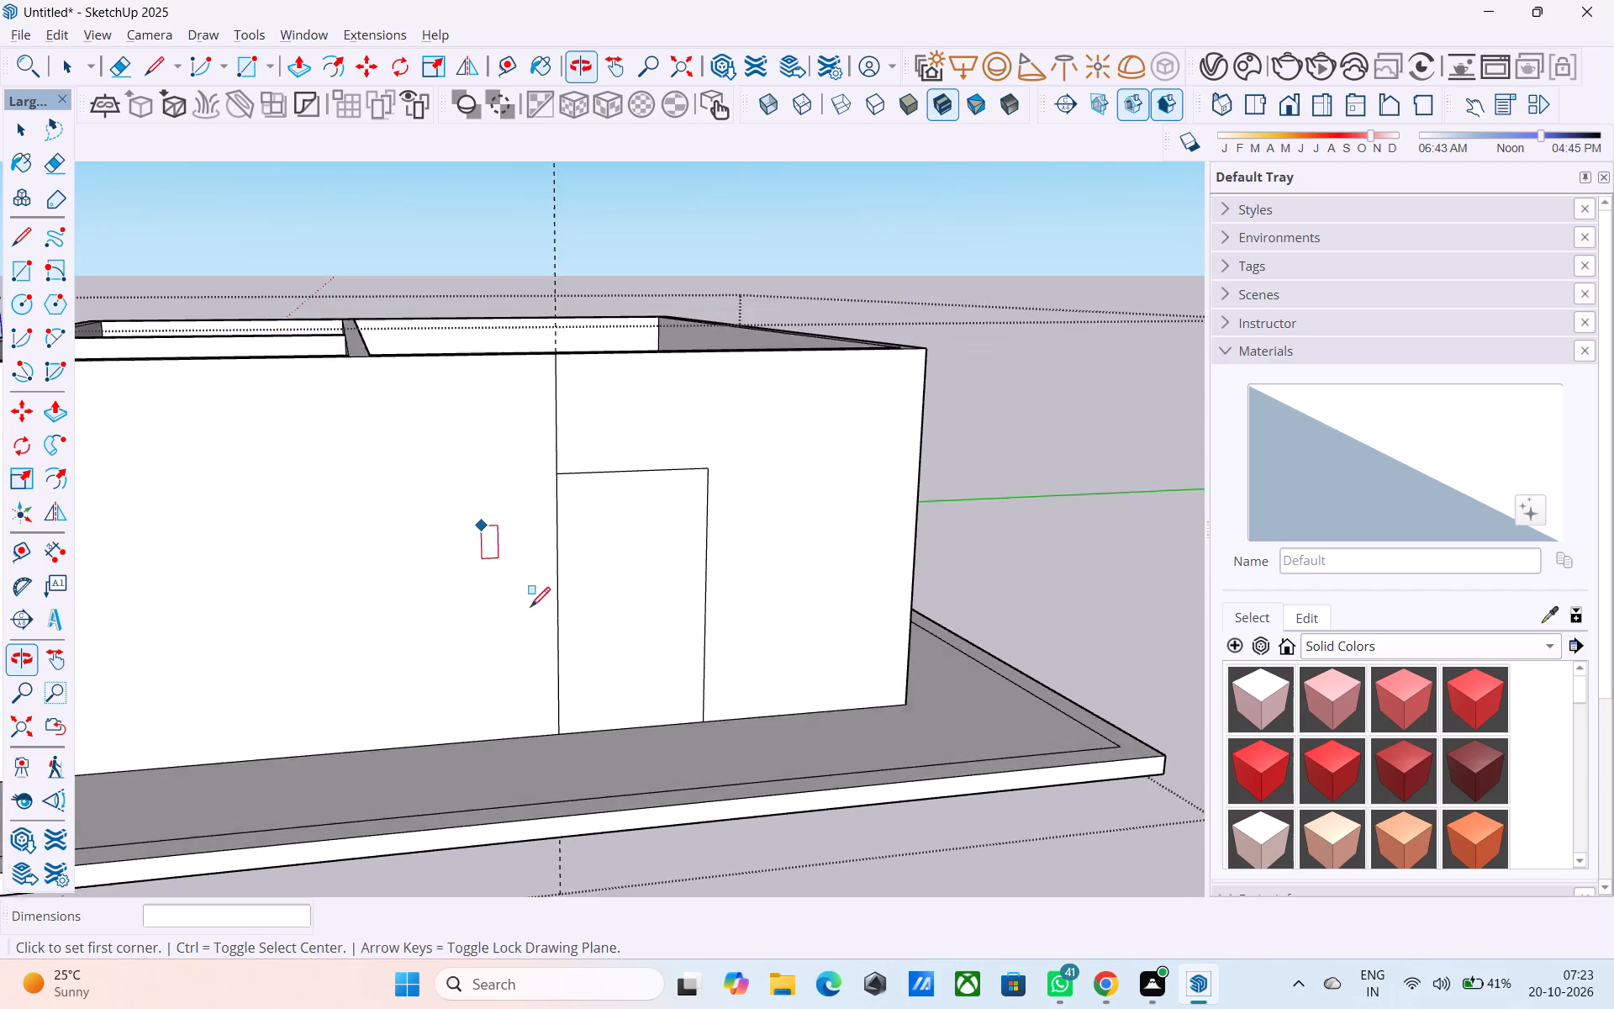
pyautogui.scroll(-5, 880, 577)
pyautogui.moveTo(786, 615); pyautogui.dragTo(742, 616, button='middle')
pyautogui.scroll(3, 658, 530)
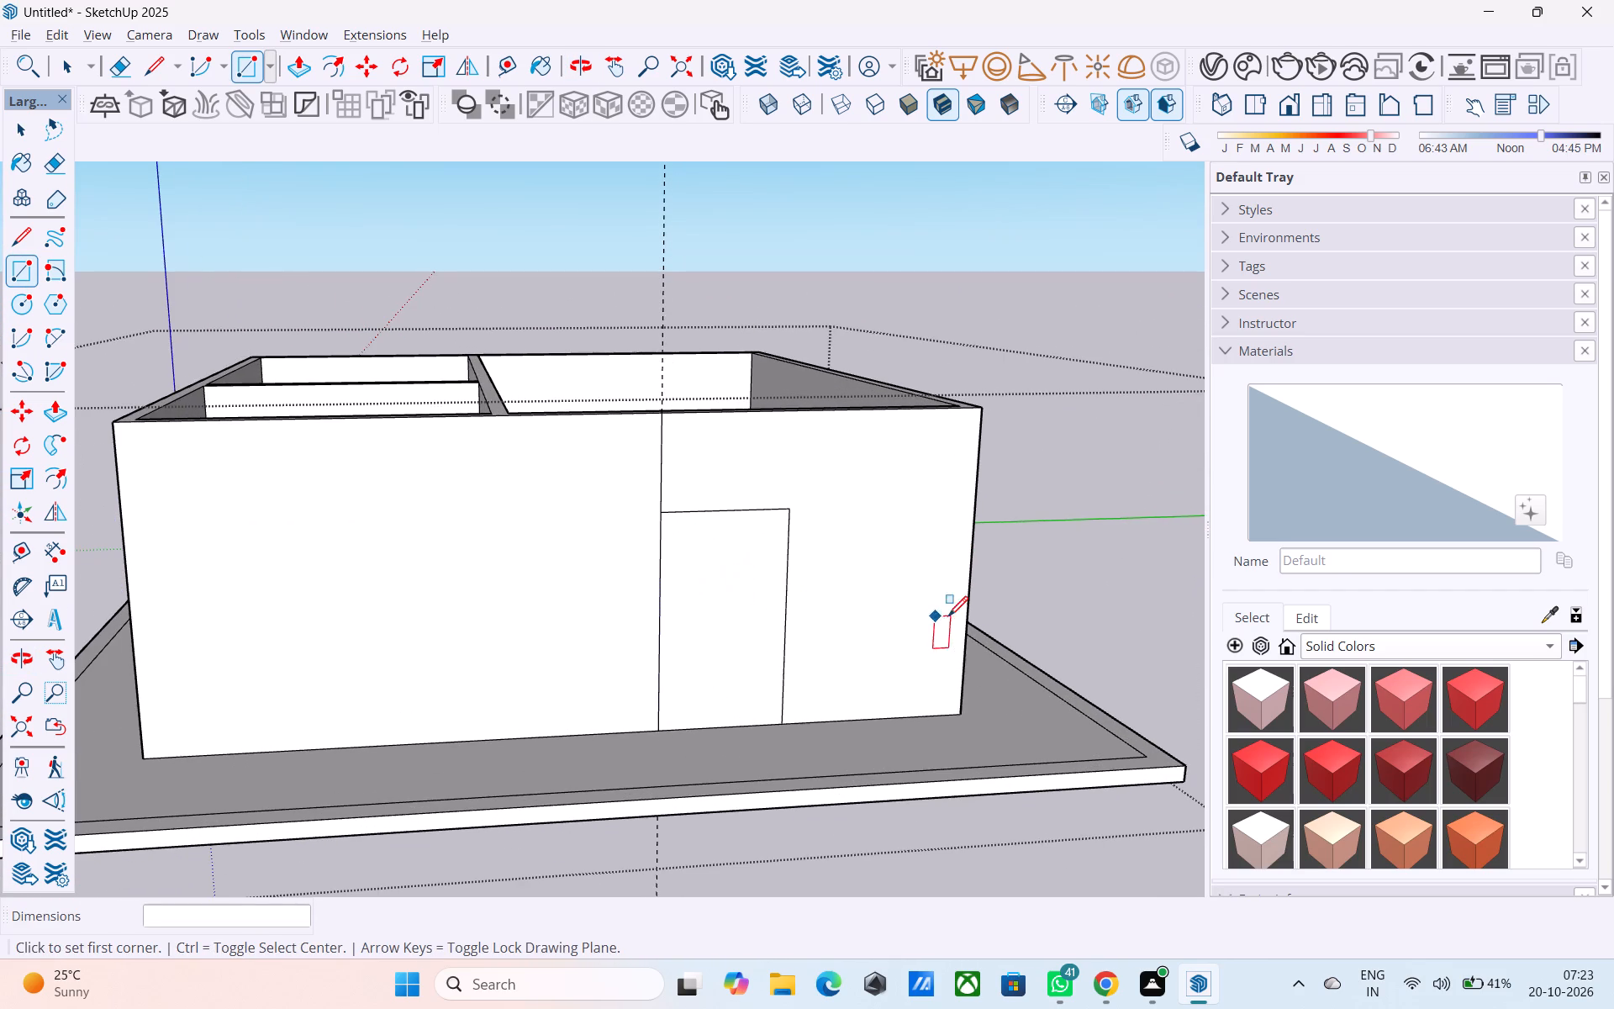
pyautogui.scroll(-2, 948, 618)
pyautogui.moveTo(758, 642); pyautogui.dragTo(730, 655, button='middle')
pyautogui.scroll(7, 725, 621)
# Offset the door rectangle's outline 3" inward to form the frame.
pyautogui.press('space')
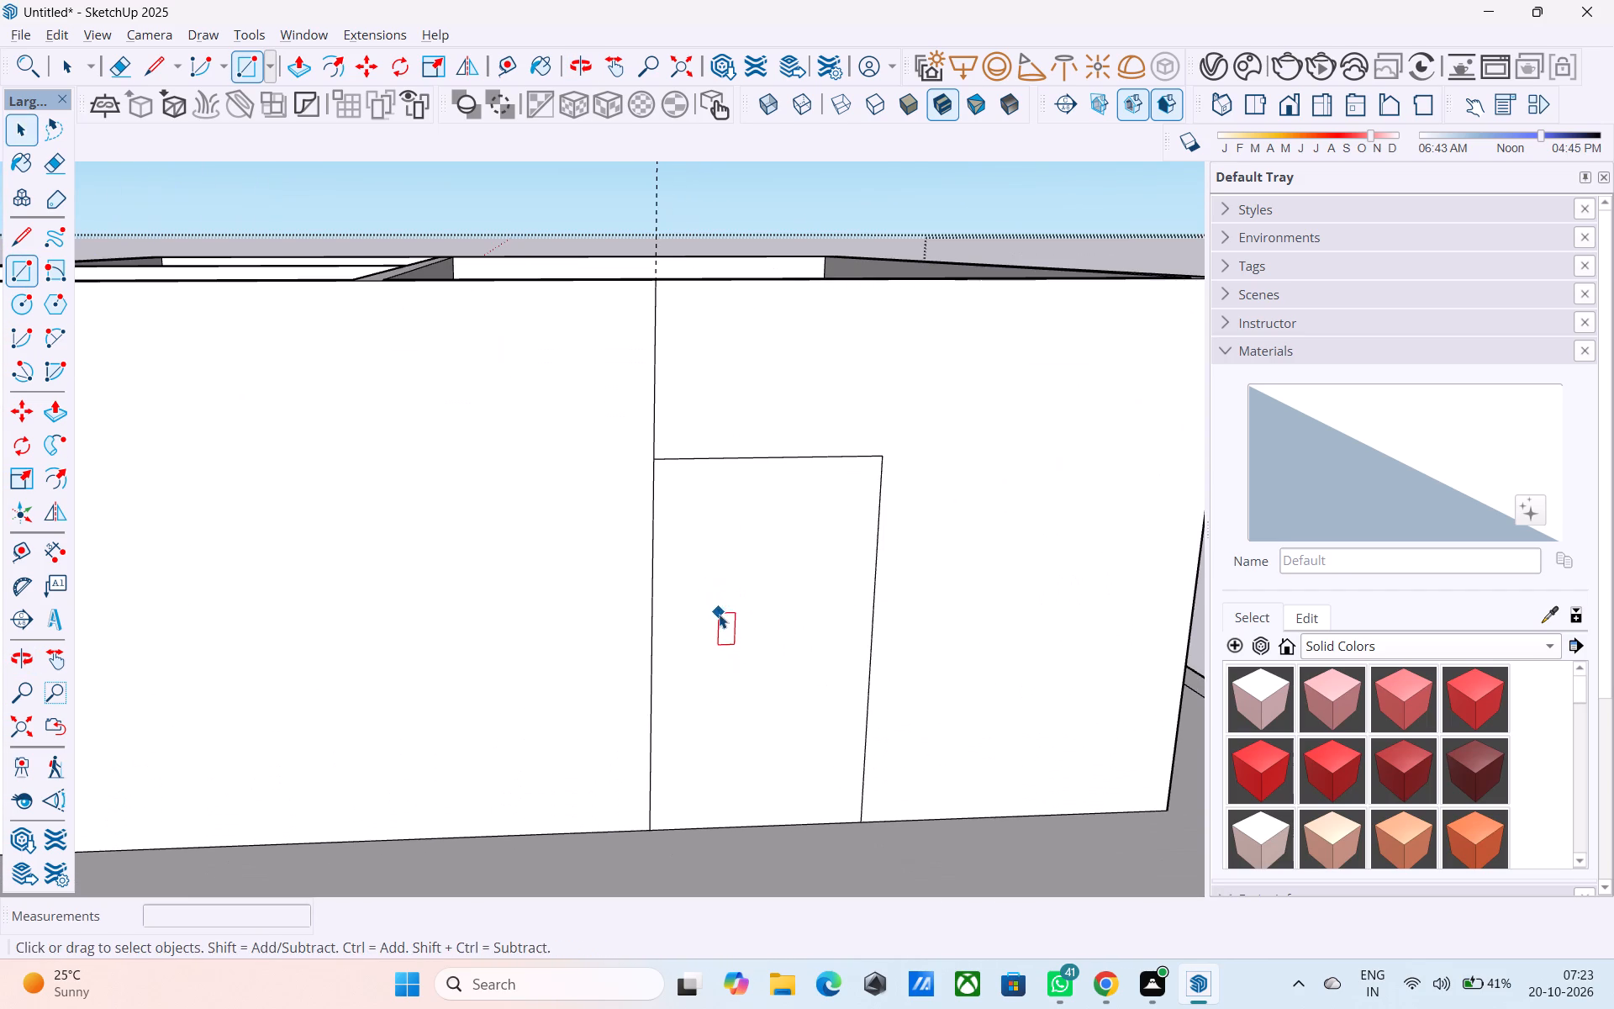
pyautogui.click(719, 612)
pyautogui.press('f')
pyautogui.click(719, 611)
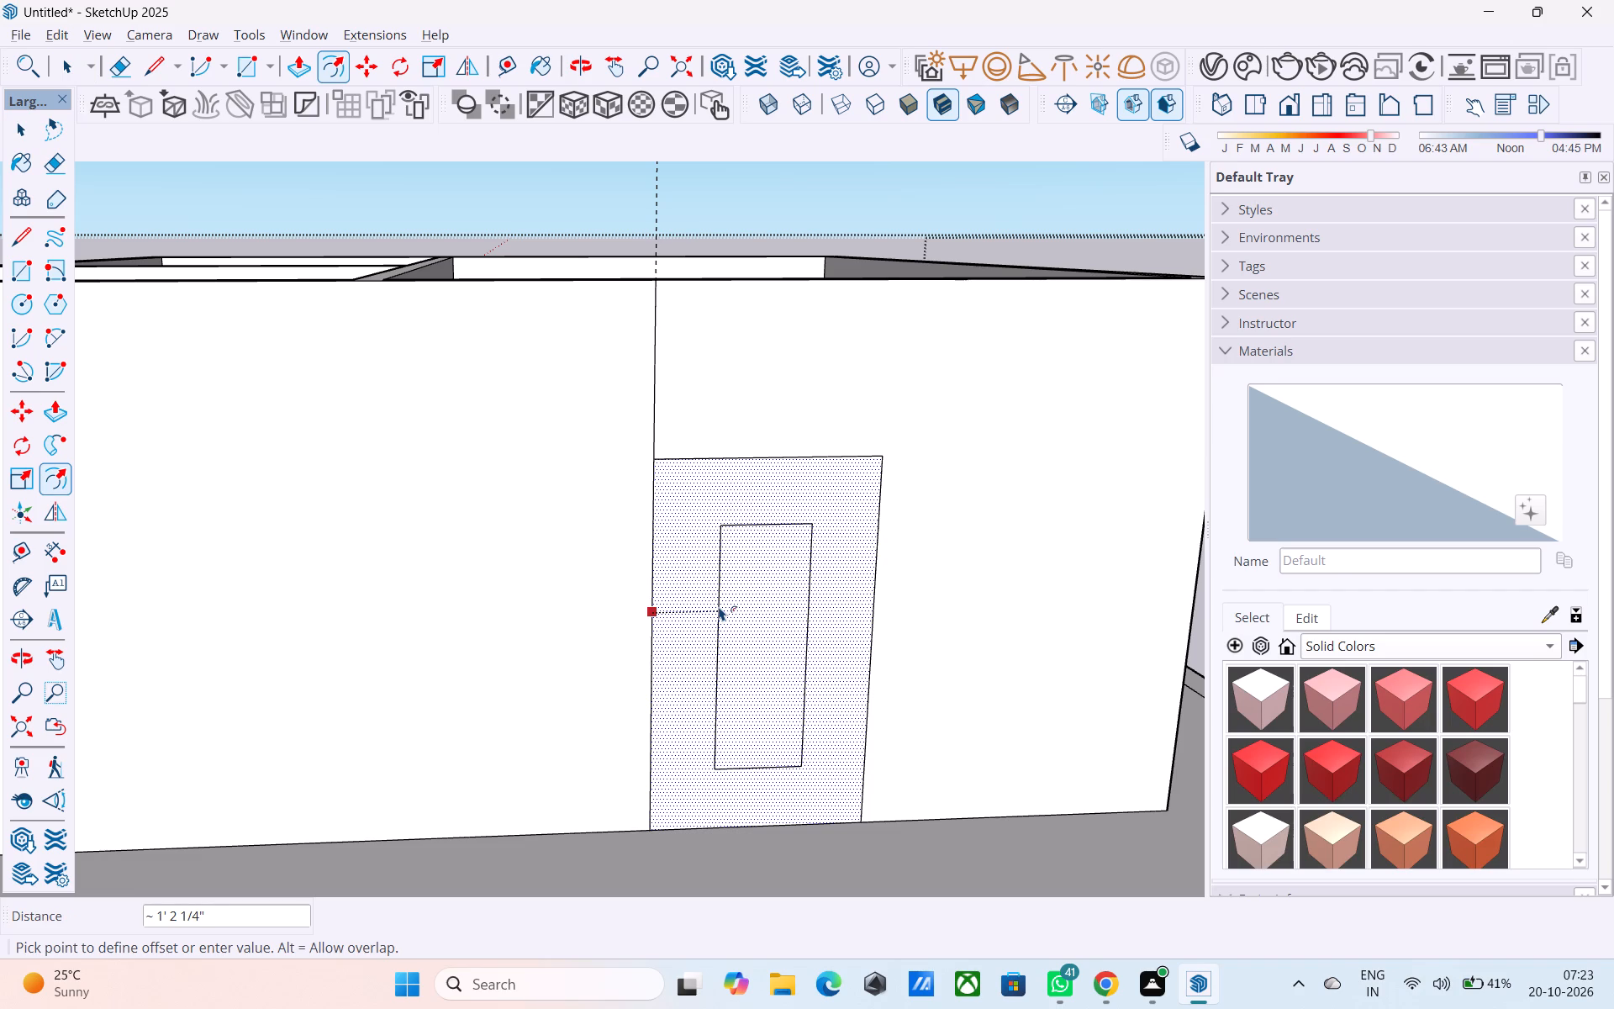
pyautogui.press('3')
pyautogui.hotkey('shift', '"')
pyautogui.press('Return')
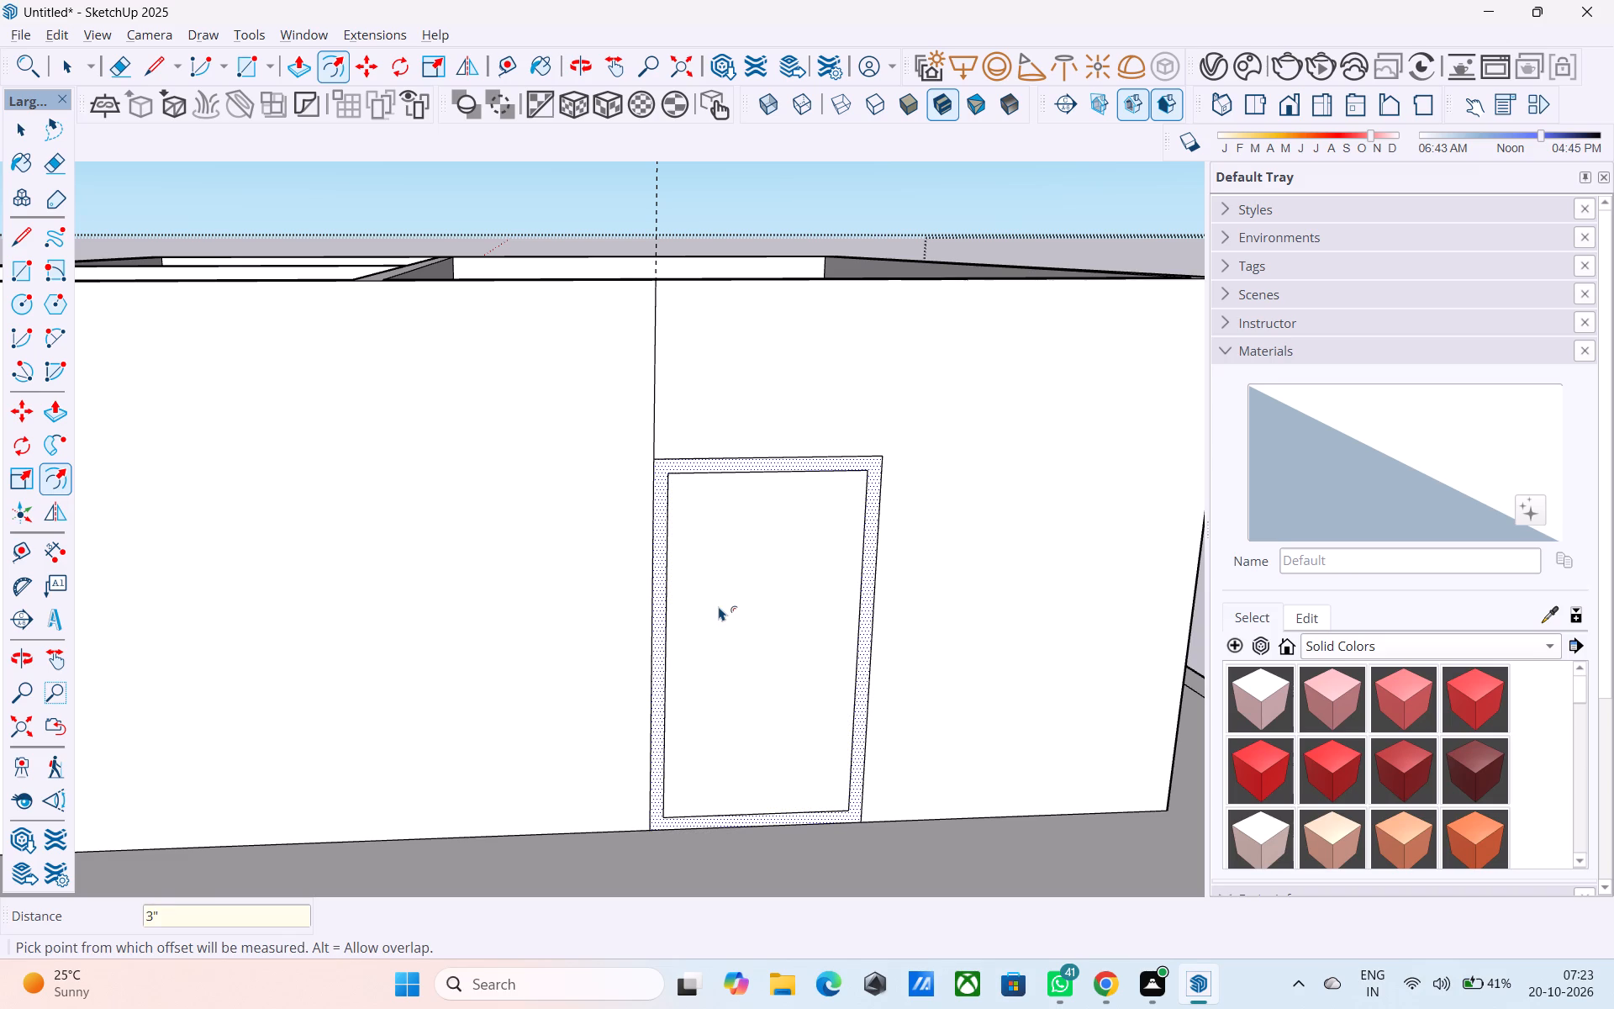
# Push/Pull the inner door face 6" through the wall's thickness to cut the opening.
pyautogui.press('space')
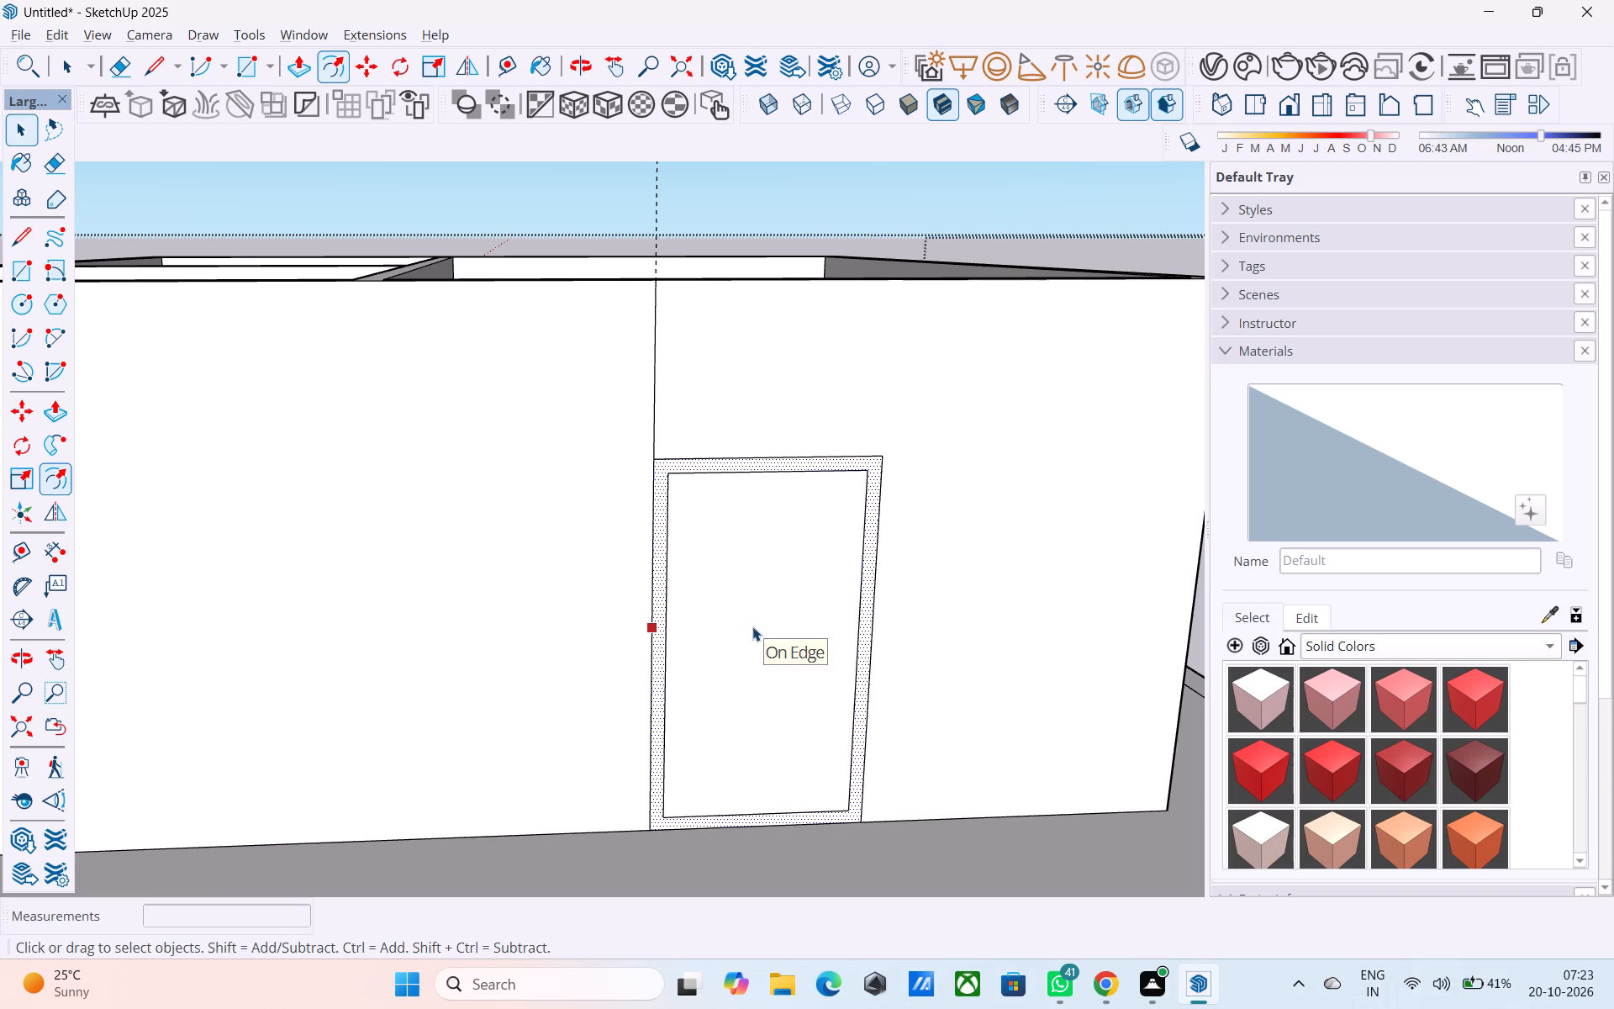
pyautogui.click(752, 626)
pyautogui.press('p')
pyautogui.click(752, 626)
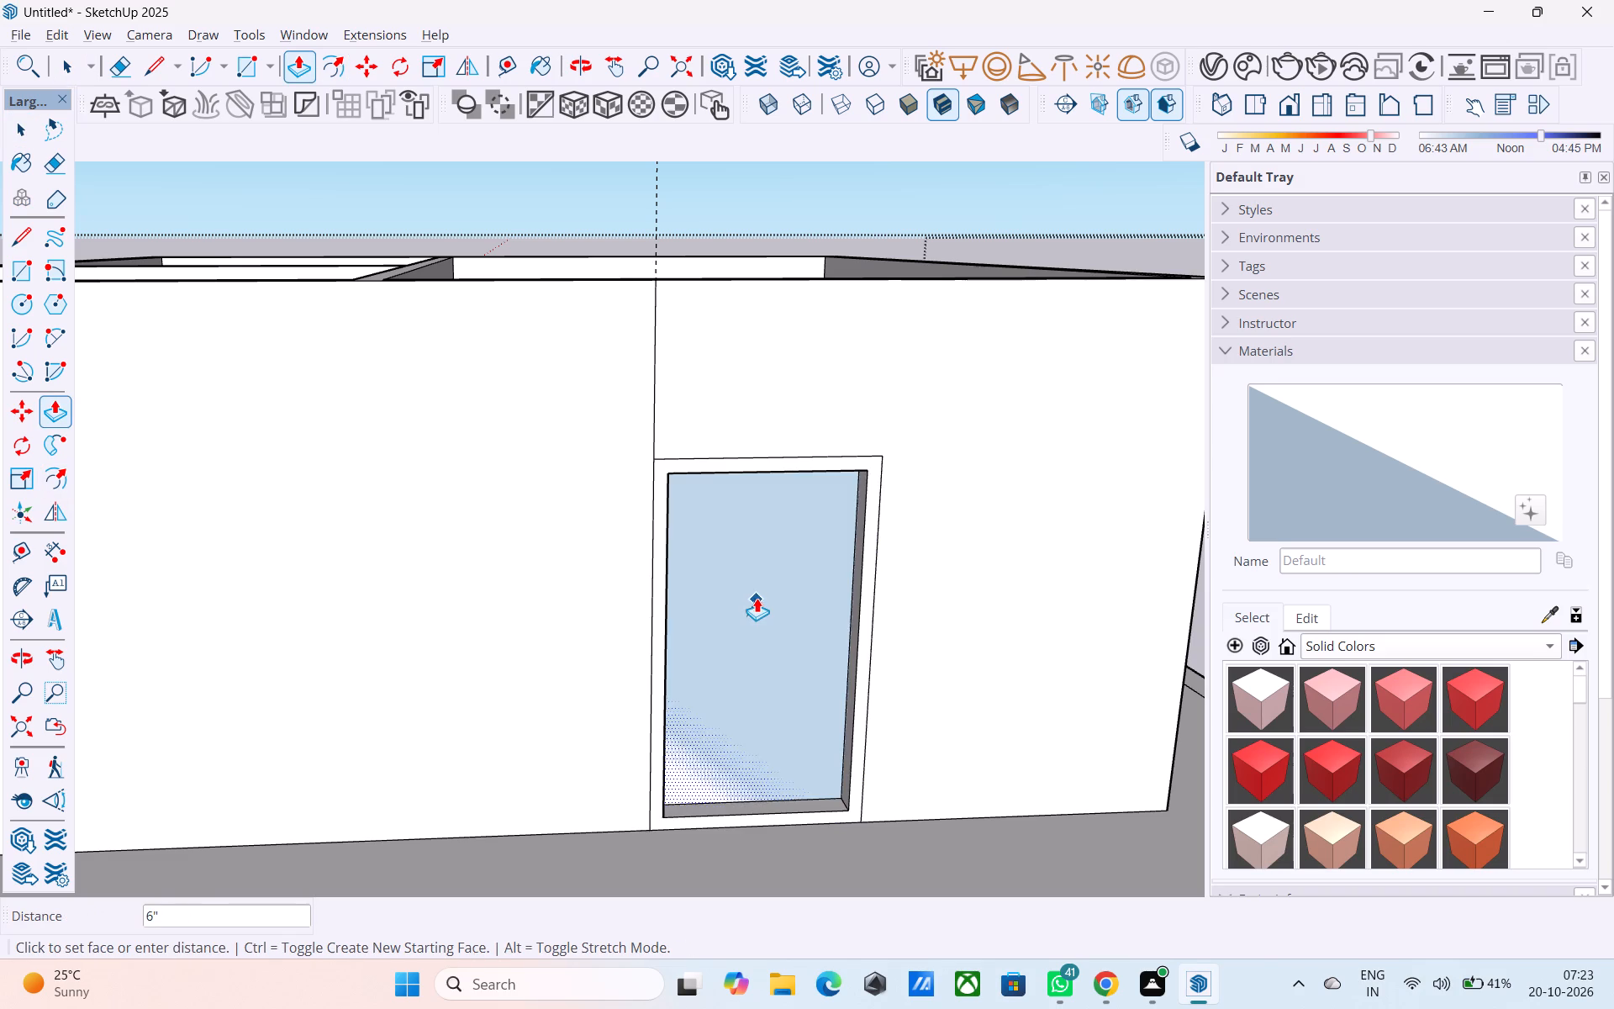
pyautogui.click(757, 598)
# Examine the door opening and its frame in the outer wall from several angles.
pyautogui.scroll(-5, 537, 642)
pyautogui.moveTo(545, 638); pyautogui.dragTo(546, 663, button='middle')
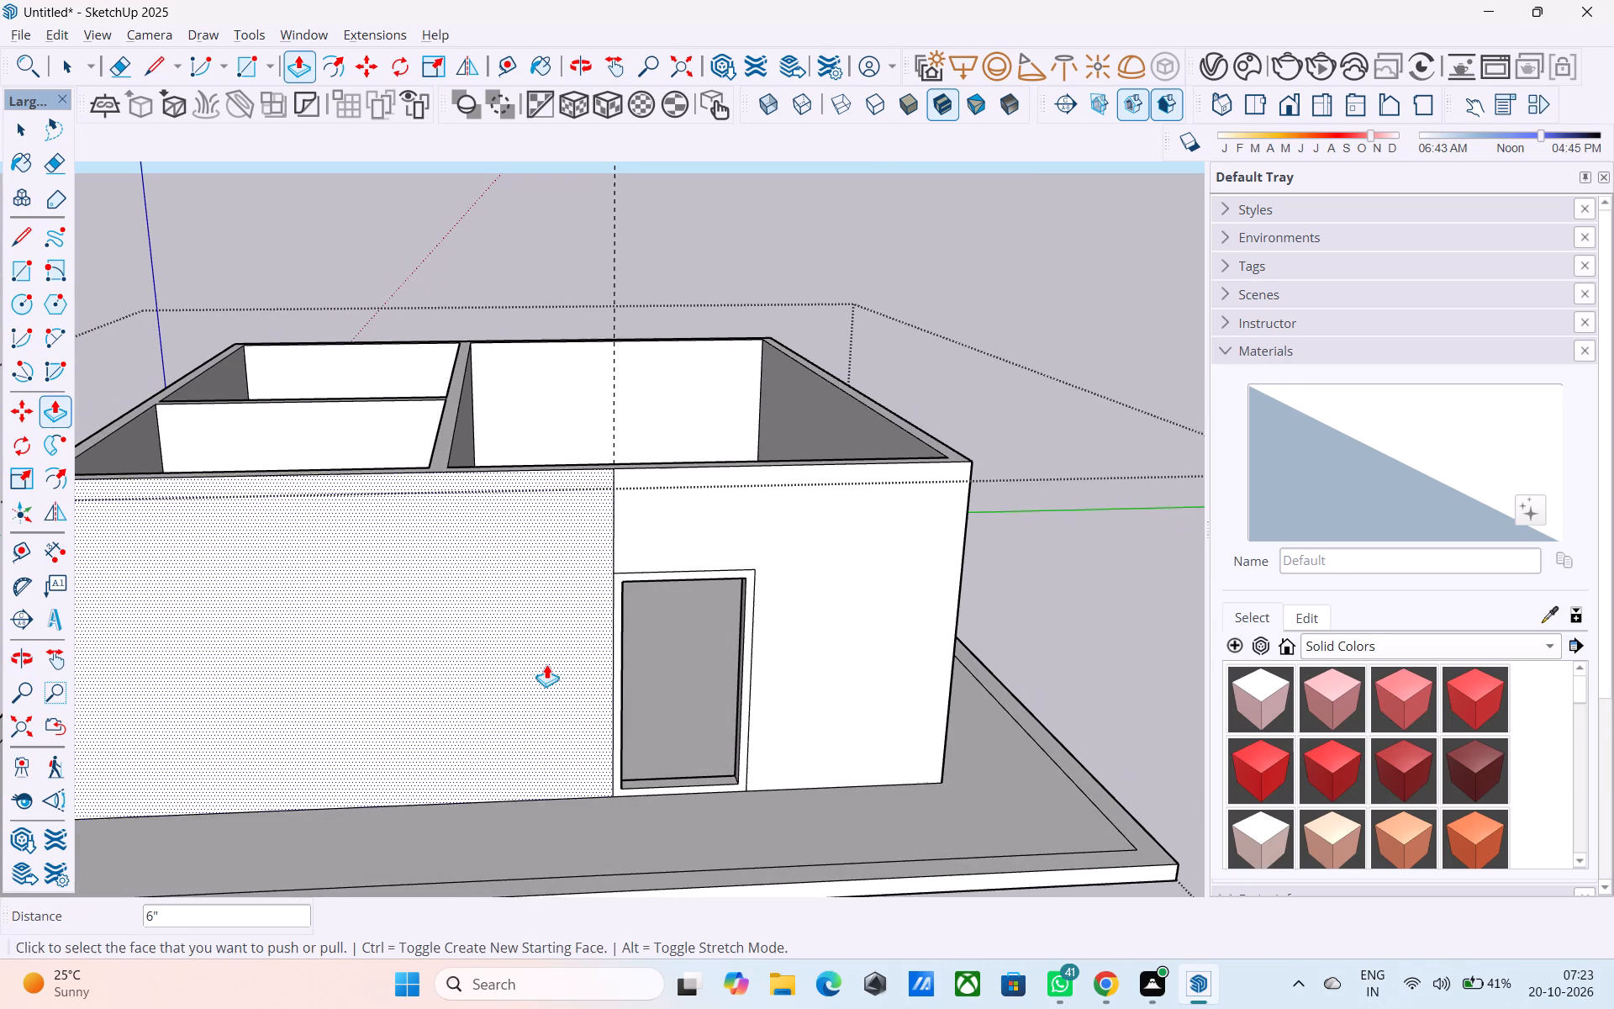
pyautogui.scroll(4, 857, 504)
pyautogui.scroll(-1, 862, 497)
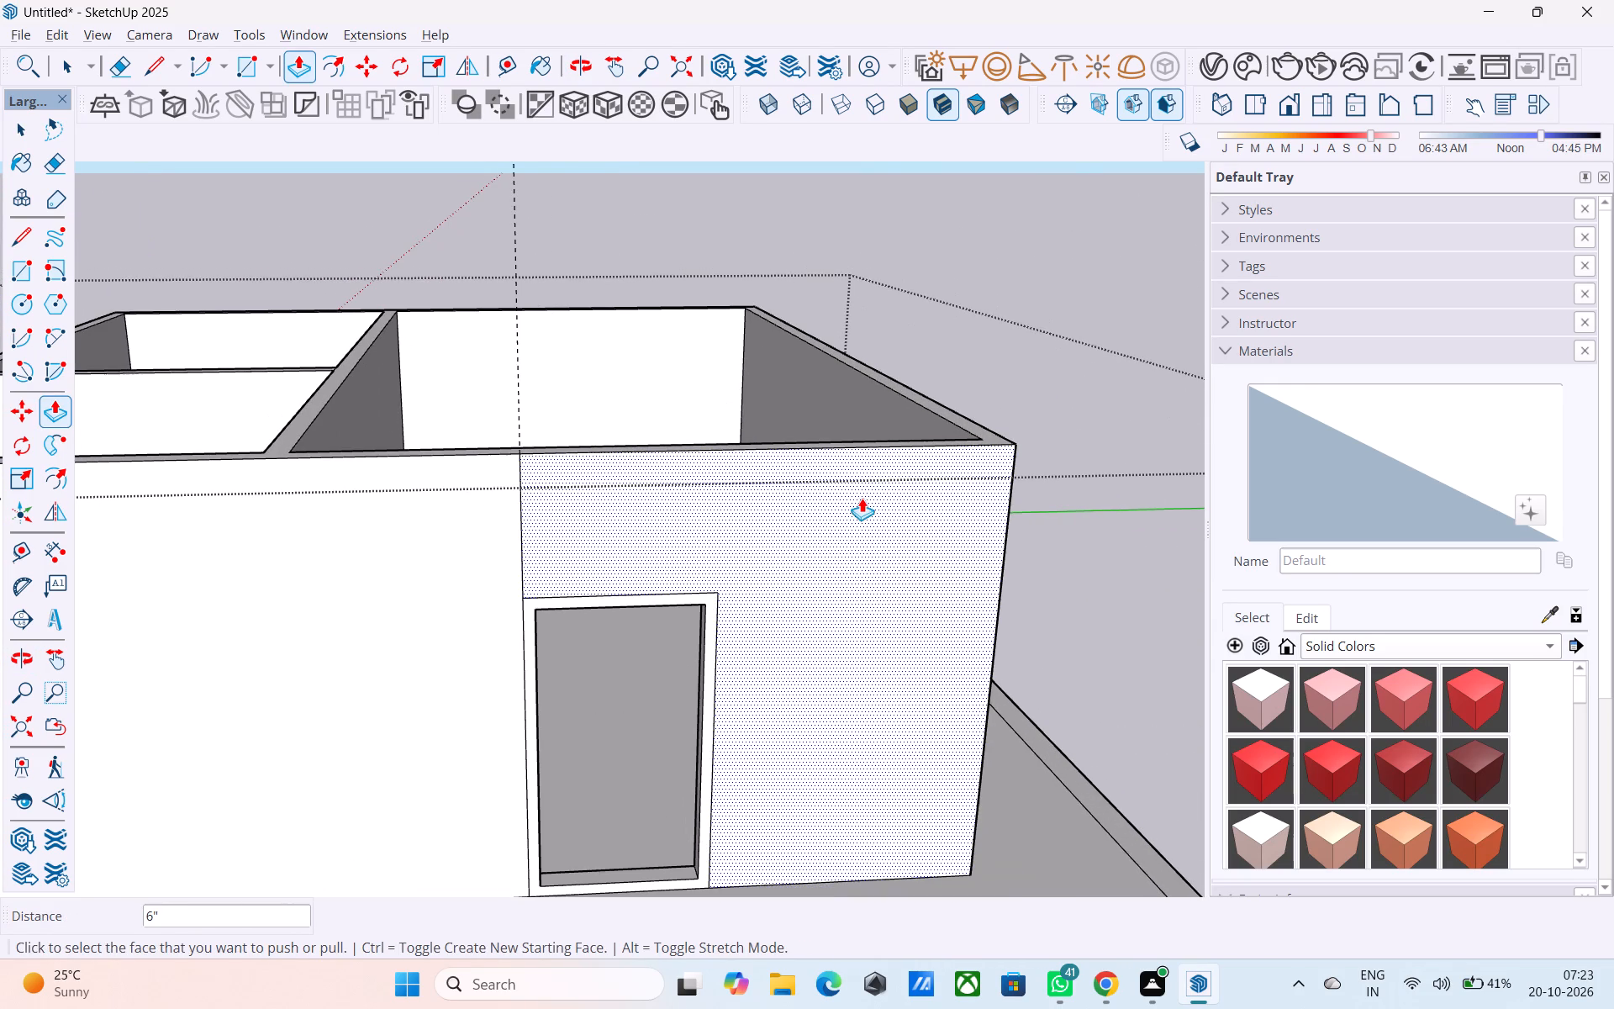
pyautogui.scroll(-1, 862, 508)
pyautogui.moveTo(863, 520); pyautogui.dragTo(853, 492, button='middle')
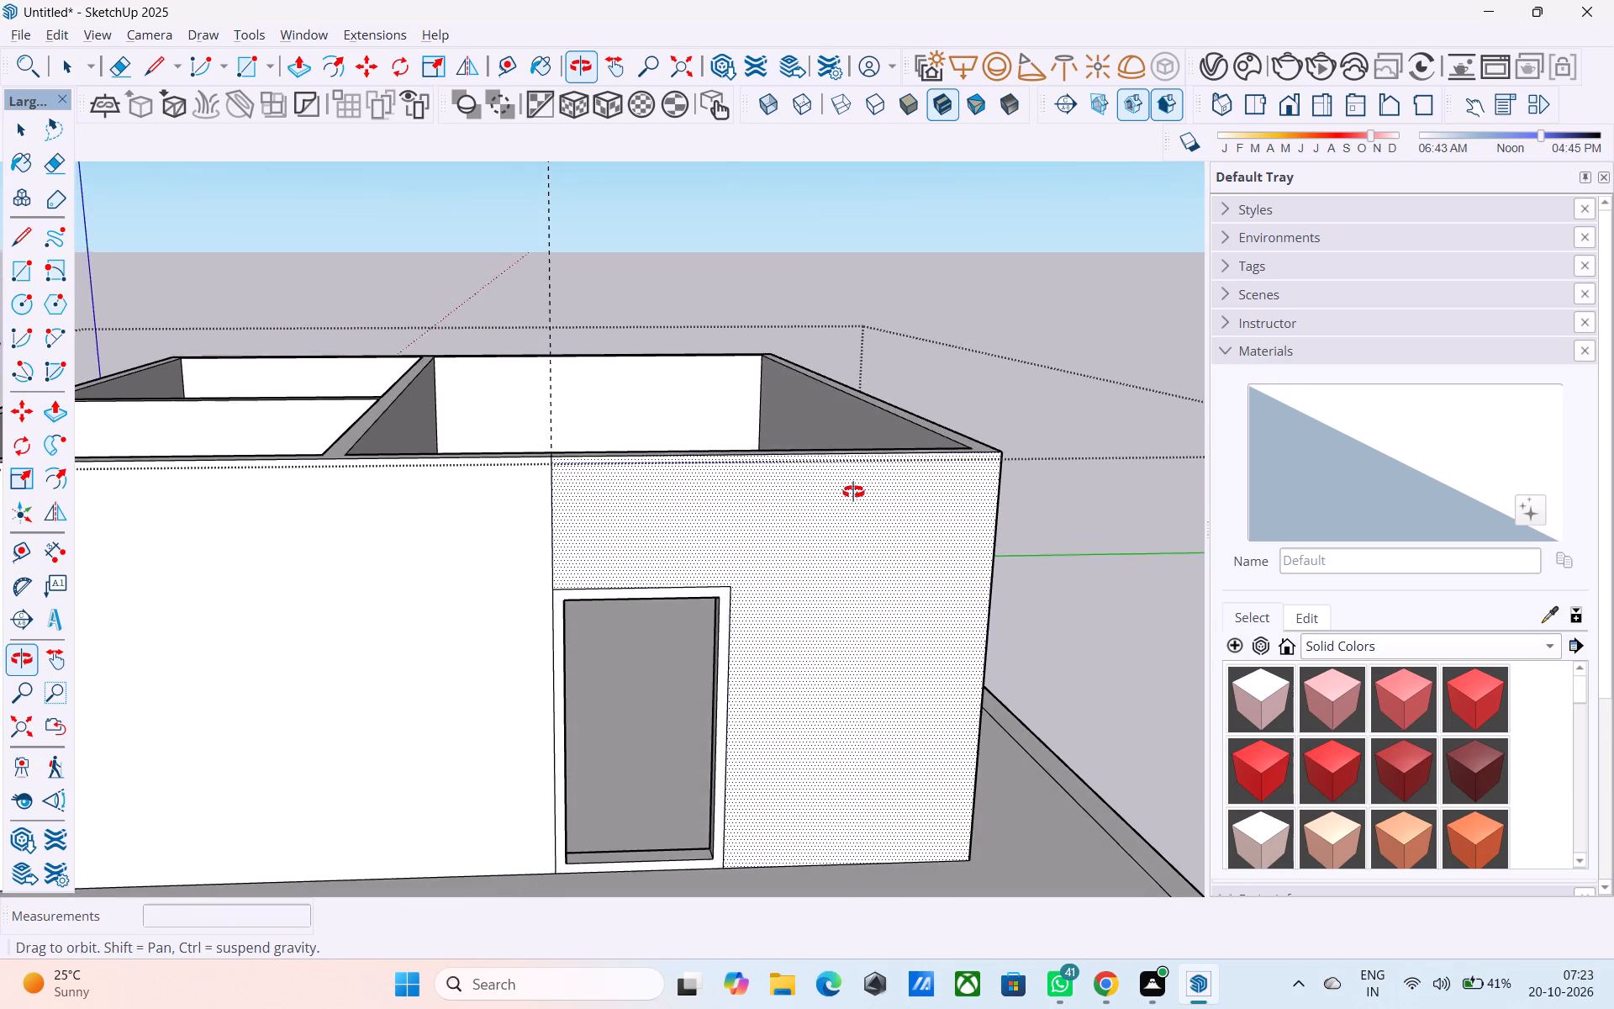
pyautogui.moveTo(853, 492); pyautogui.dragTo(846, 471, button='middle')
pyautogui.moveTo(825, 642); pyautogui.dragTo(827, 624, button='middle')
pyautogui.moveTo(827, 624); pyautogui.dragTo(813, 626, button='middle')
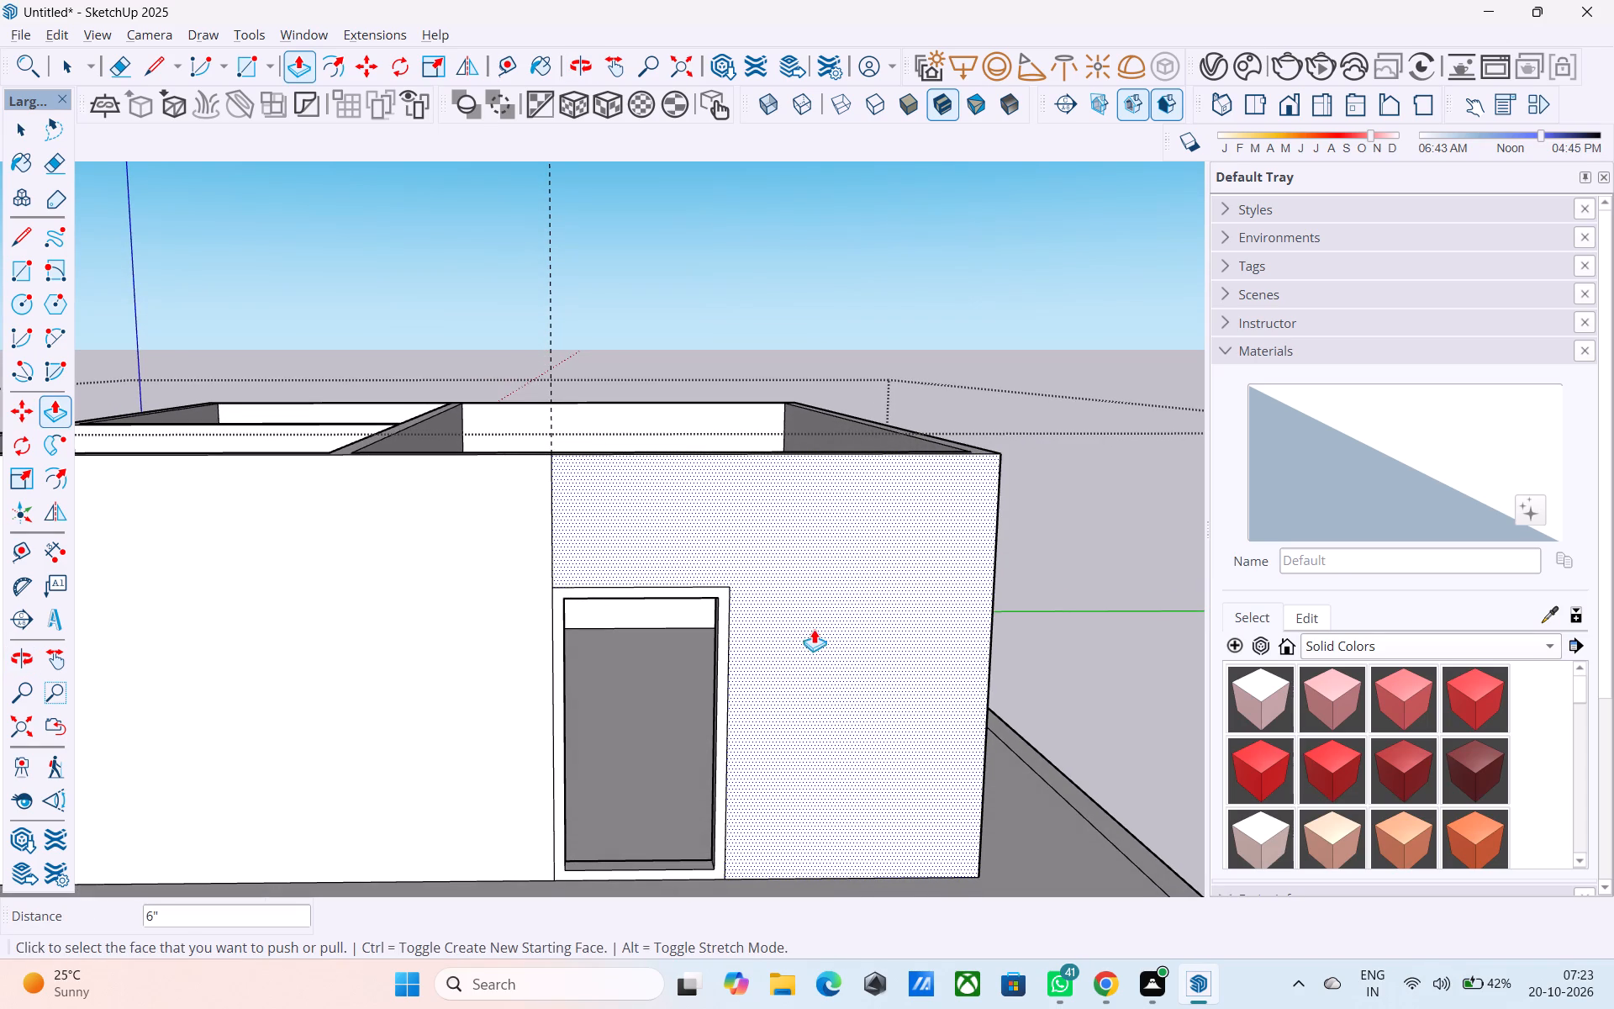
pyautogui.moveTo(814, 627); pyautogui.dragTo(781, 620, button='middle')
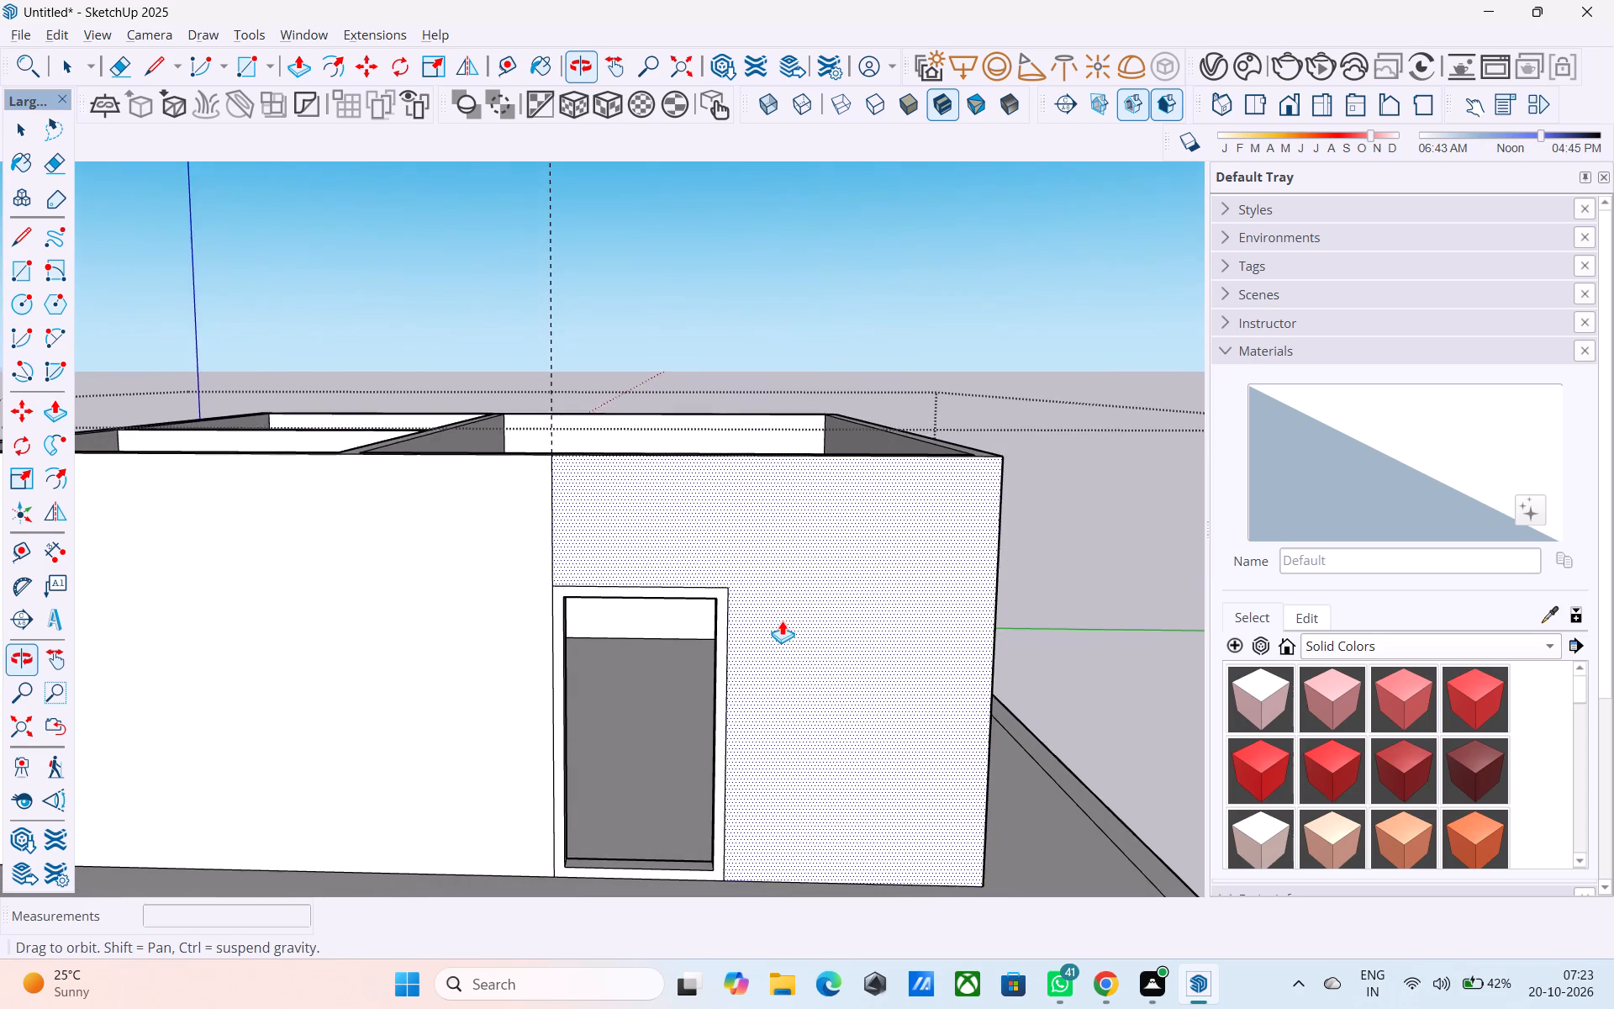
pyautogui.moveTo(807, 632); pyautogui.dragTo(815, 642, button='middle')
pyautogui.press('space')
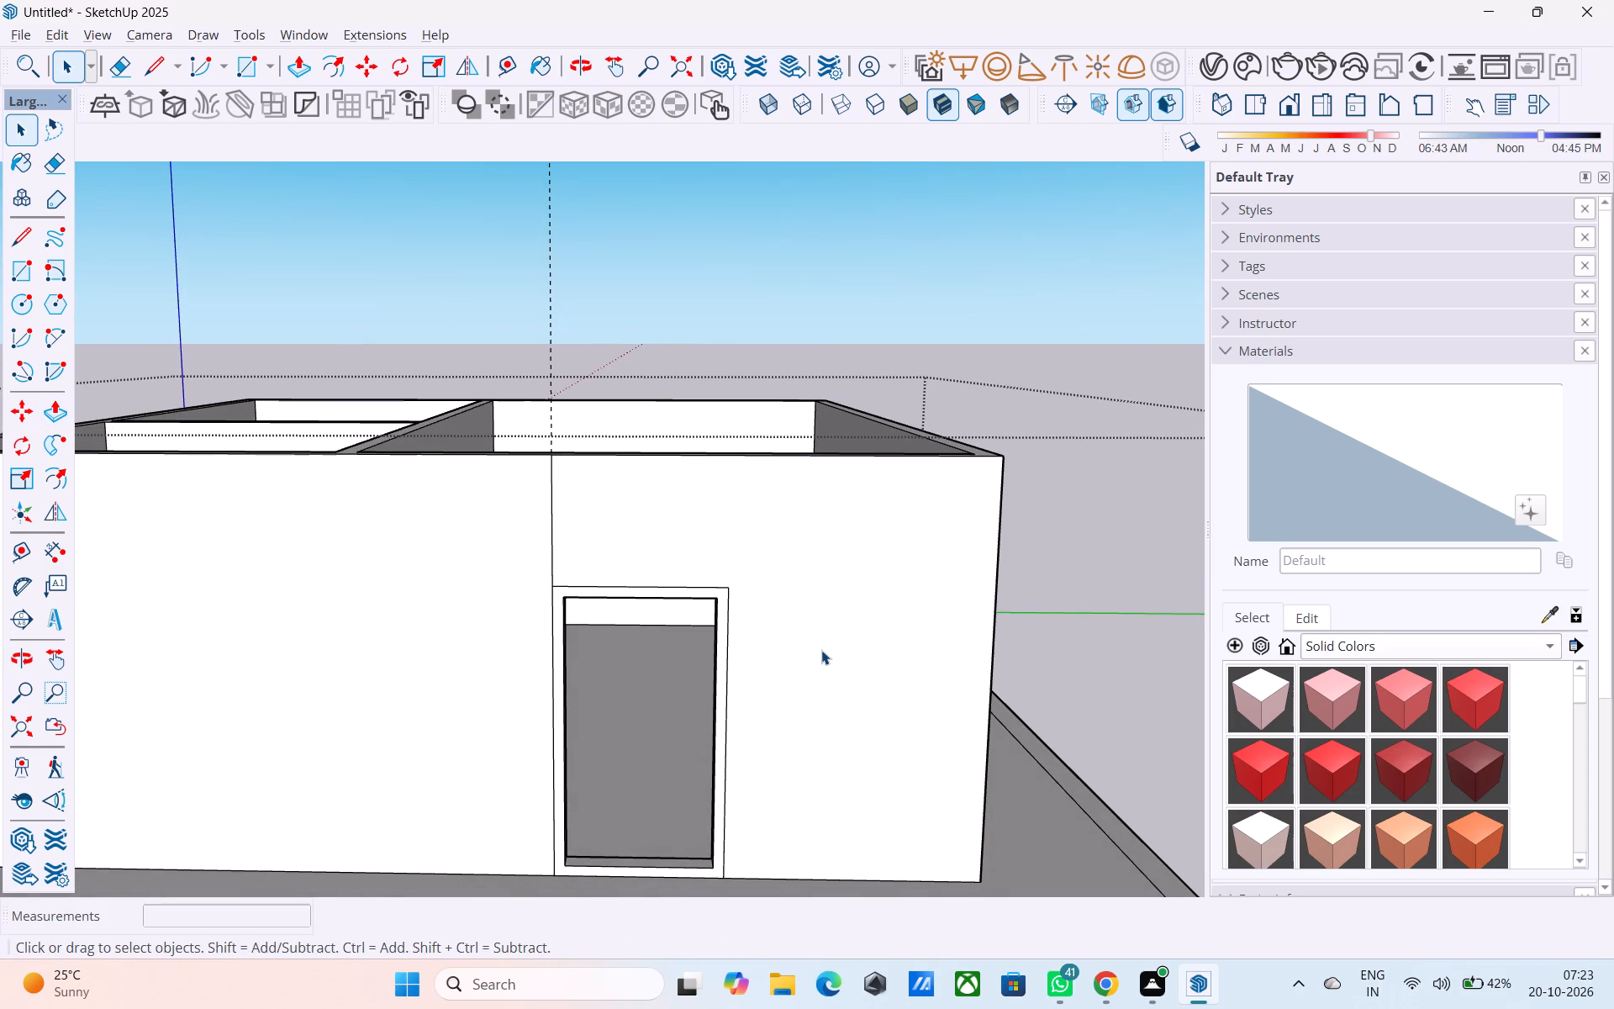
# Draw a horizontal line from the door frame's upper corner to the wall's edge and mark a point 1' from the frame.
pyautogui.press('l')
pyautogui.press('space')
pyautogui.press('l')
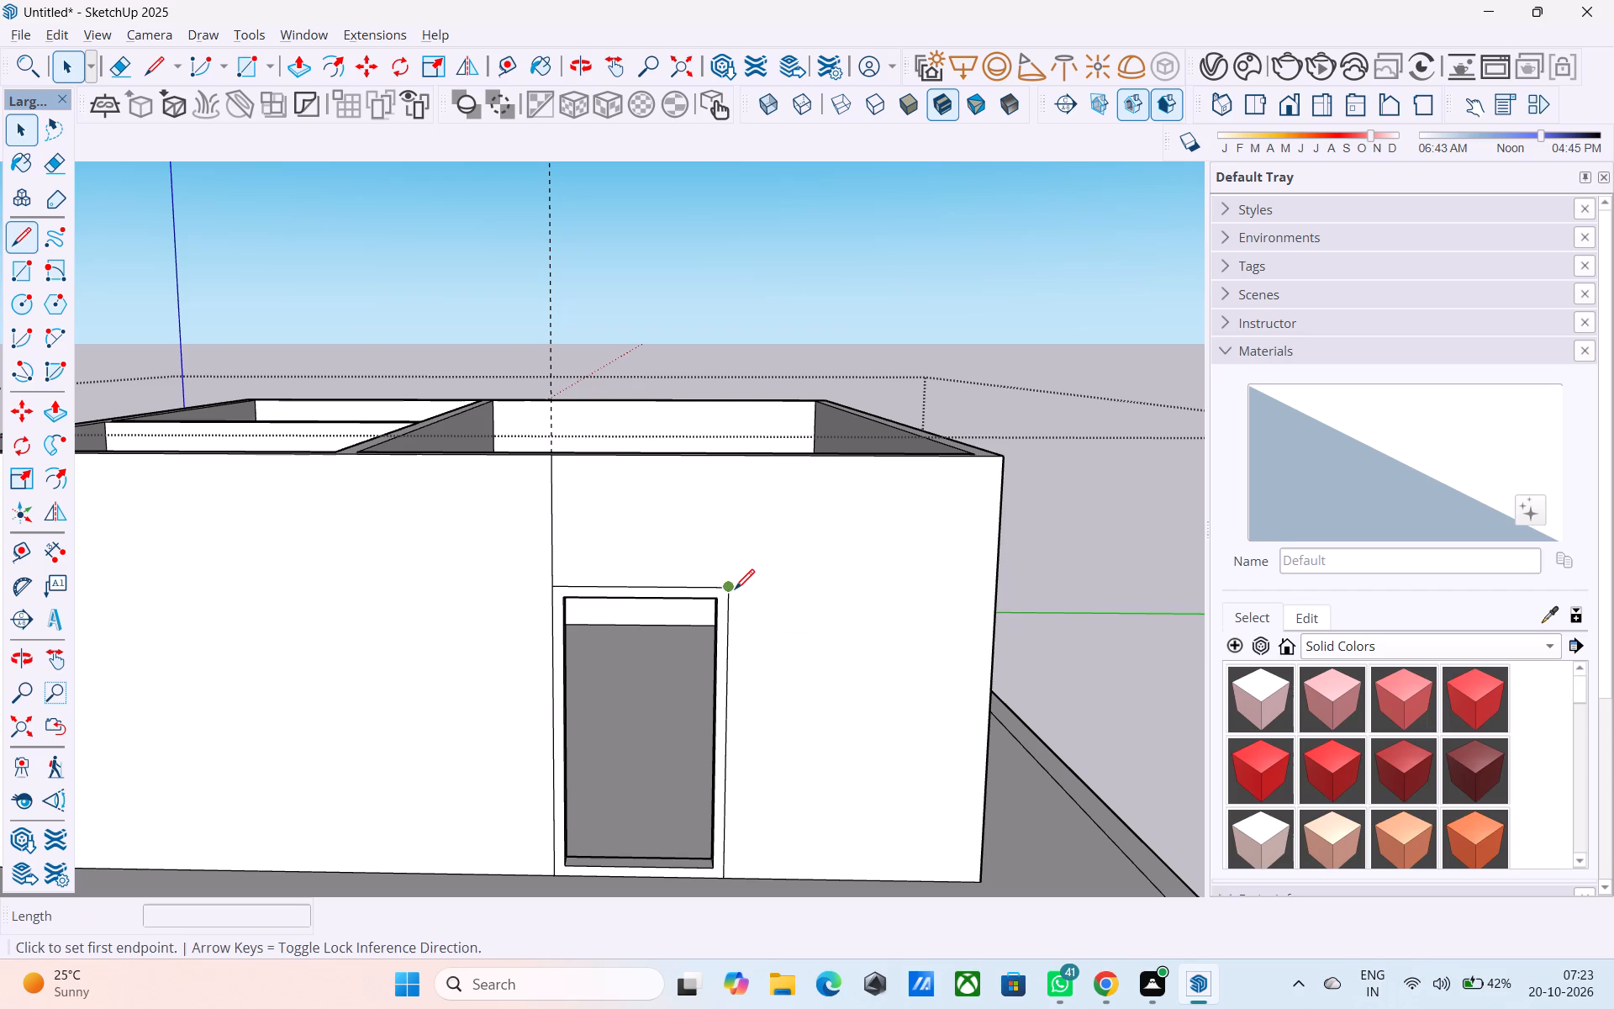
pyautogui.click(733, 589)
pyautogui.click(991, 594)
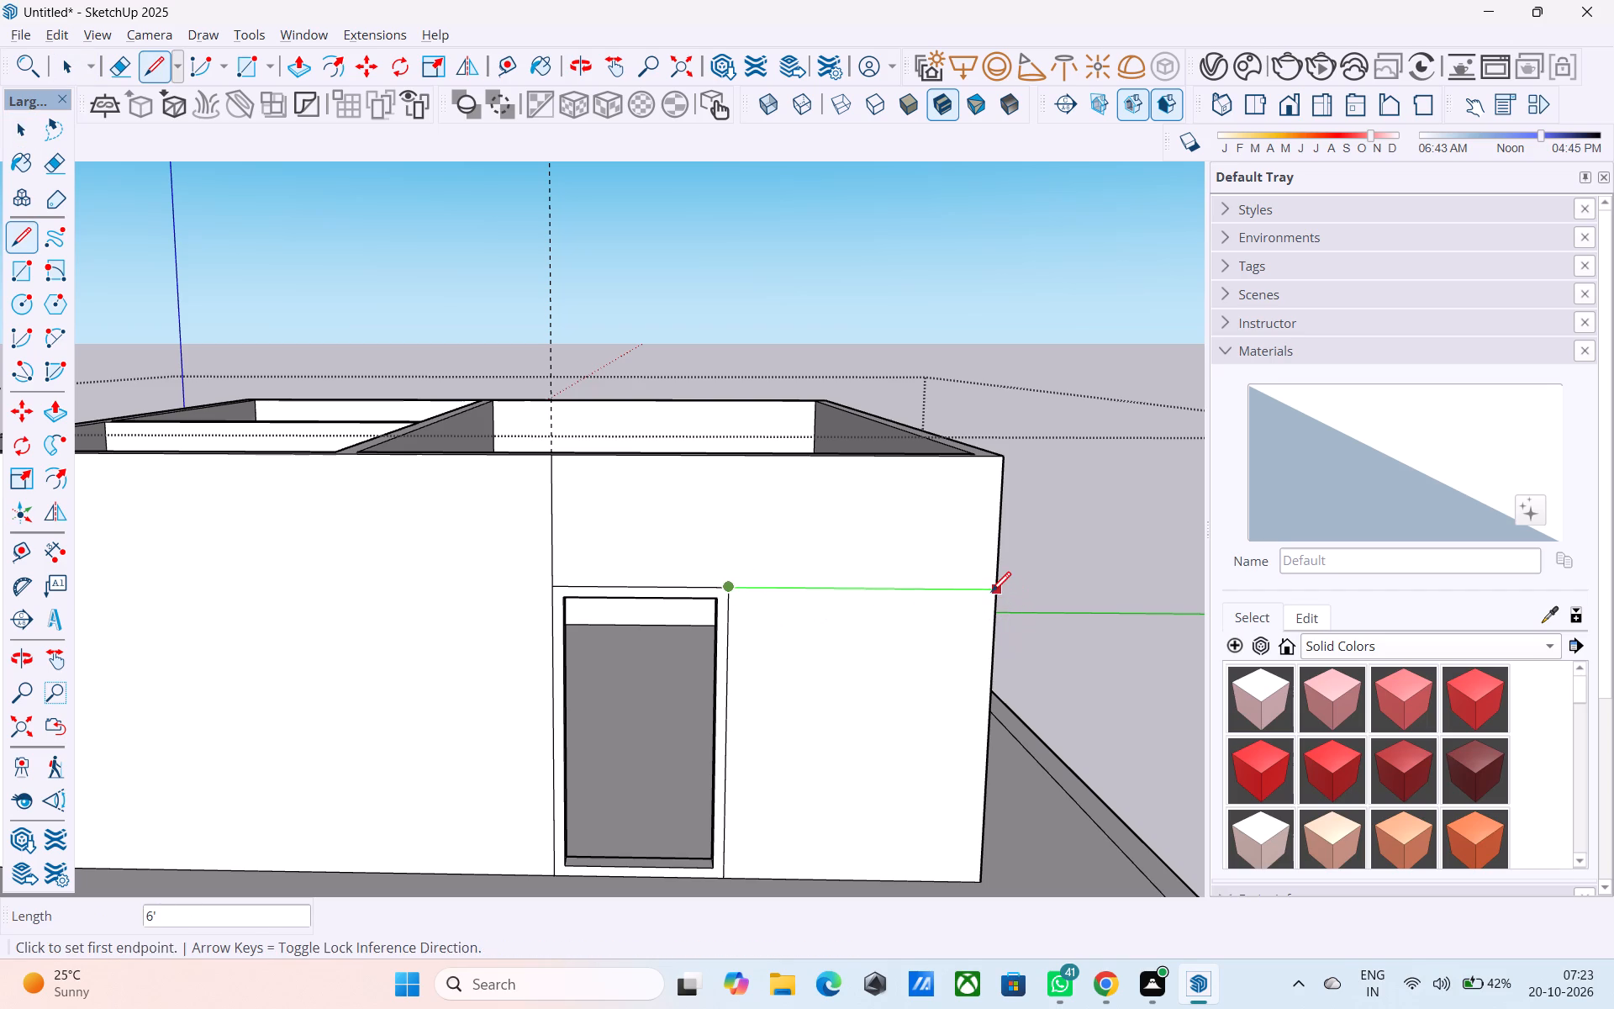
pyautogui.click(733, 592)
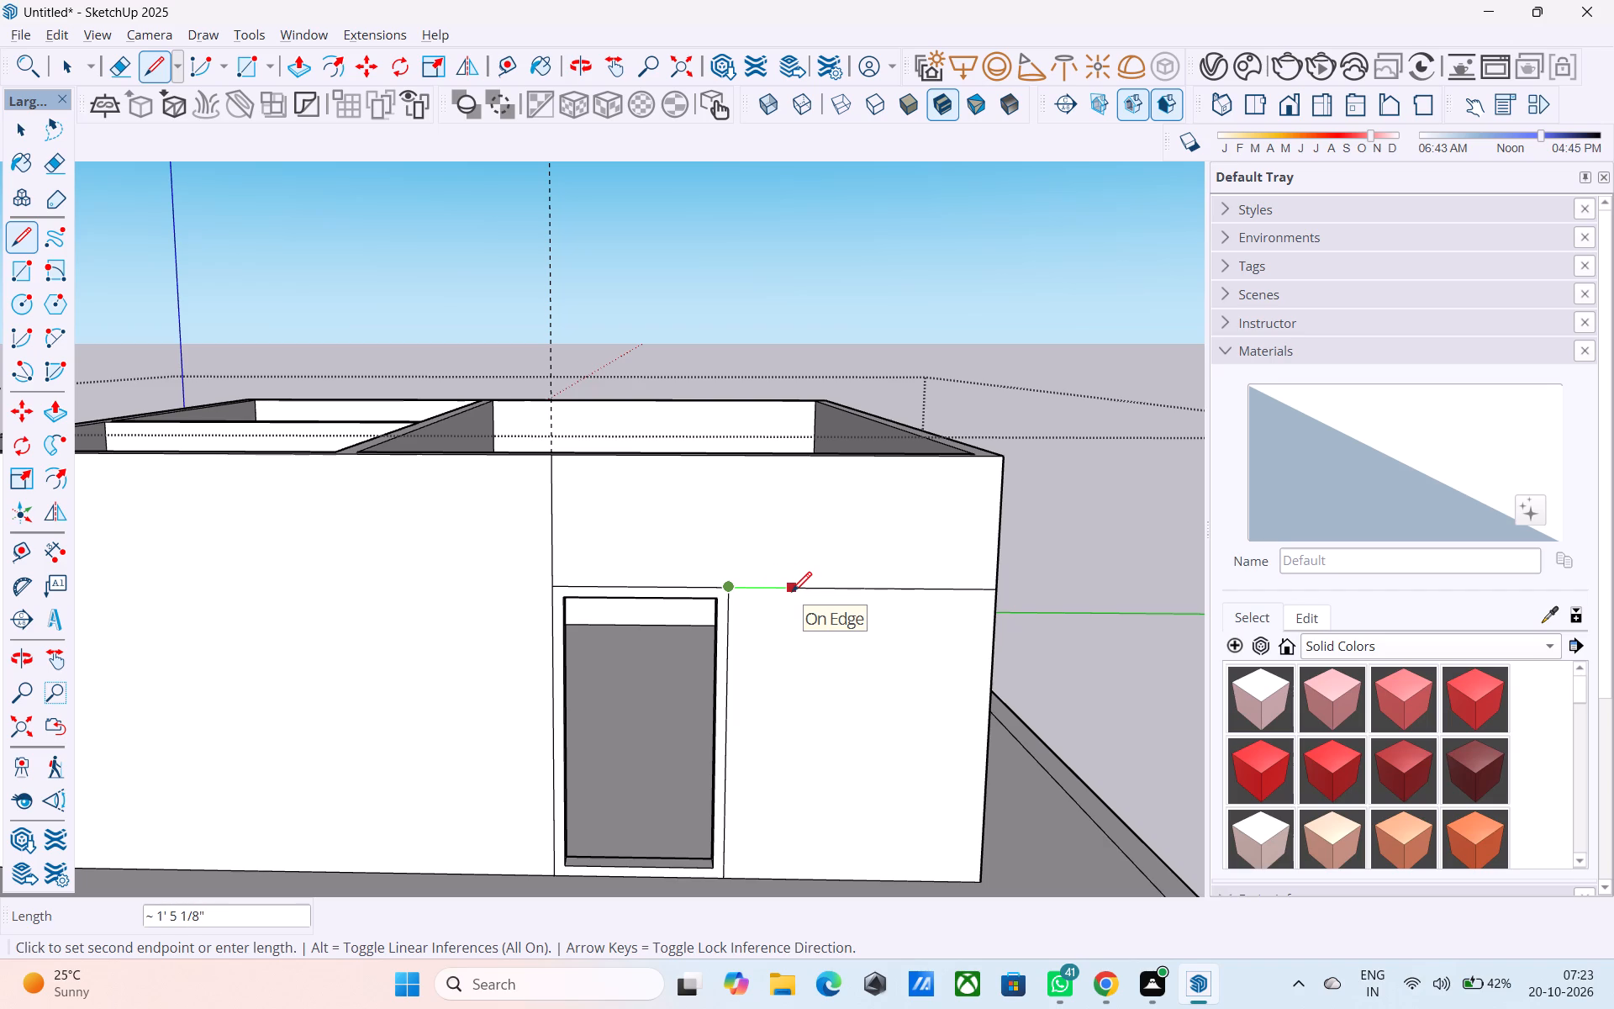
pyautogui.press('1')
pyautogui.press("'")
pyautogui.press('Return')
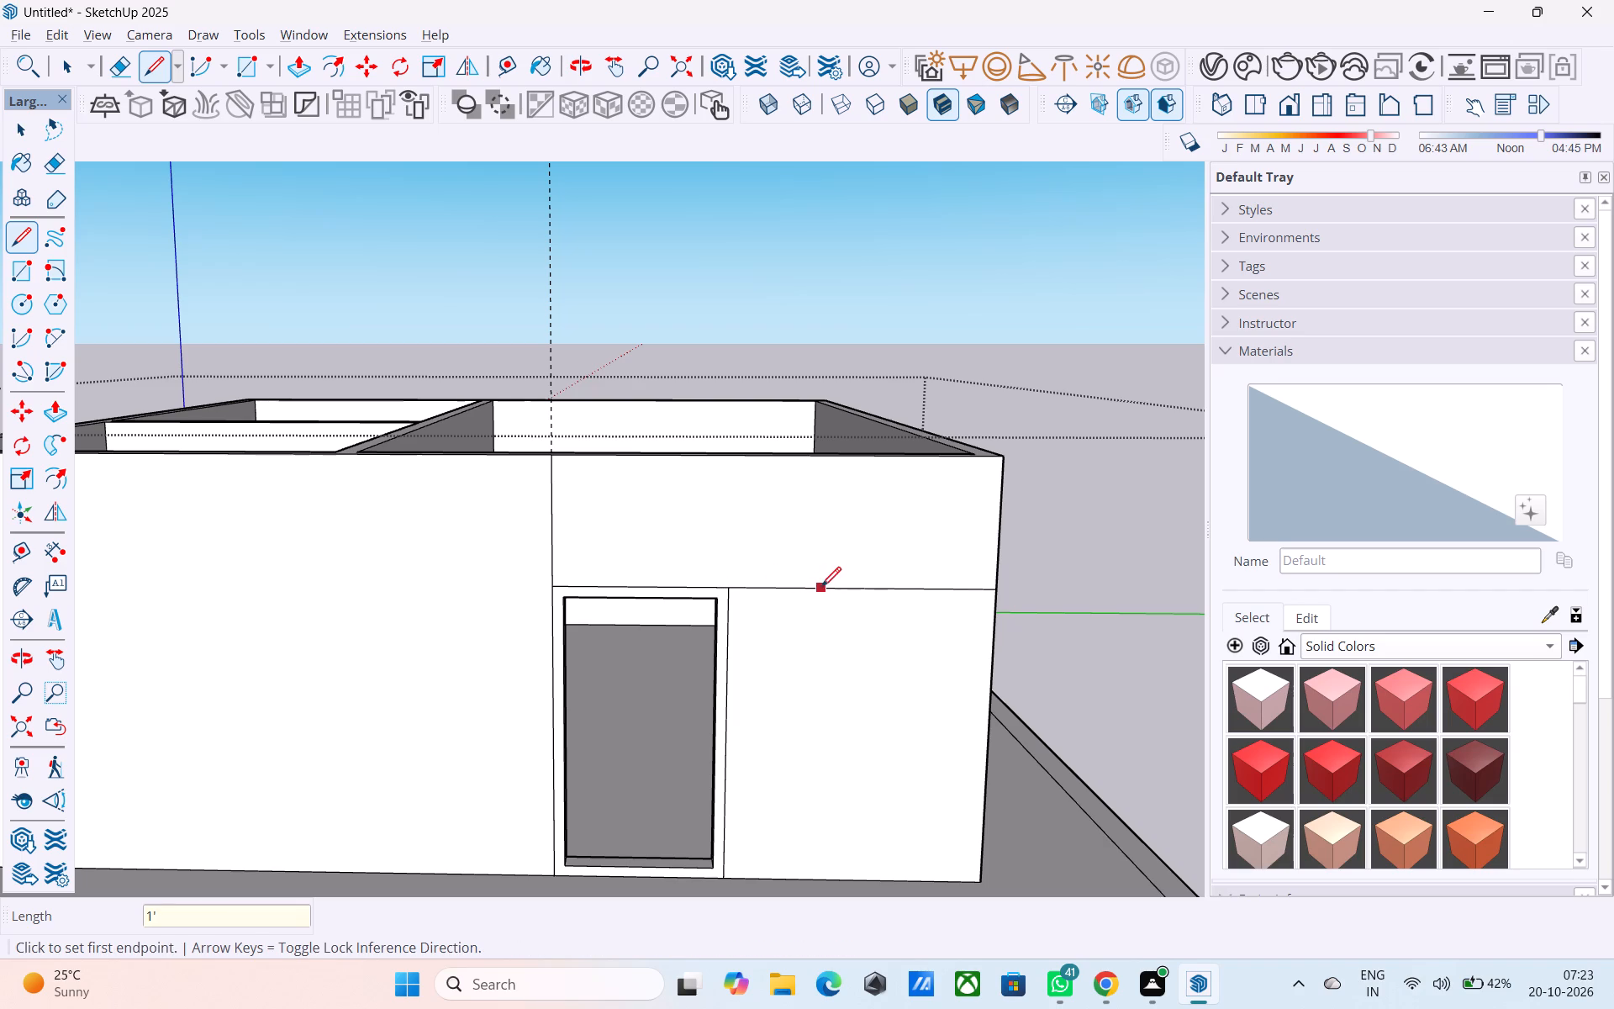
# Draw a 2' by 2' window rectangle on the outer wall, starting at the 1' mark and extending below the horizontal line.
pyautogui.press('r')
pyautogui.click(774, 589)
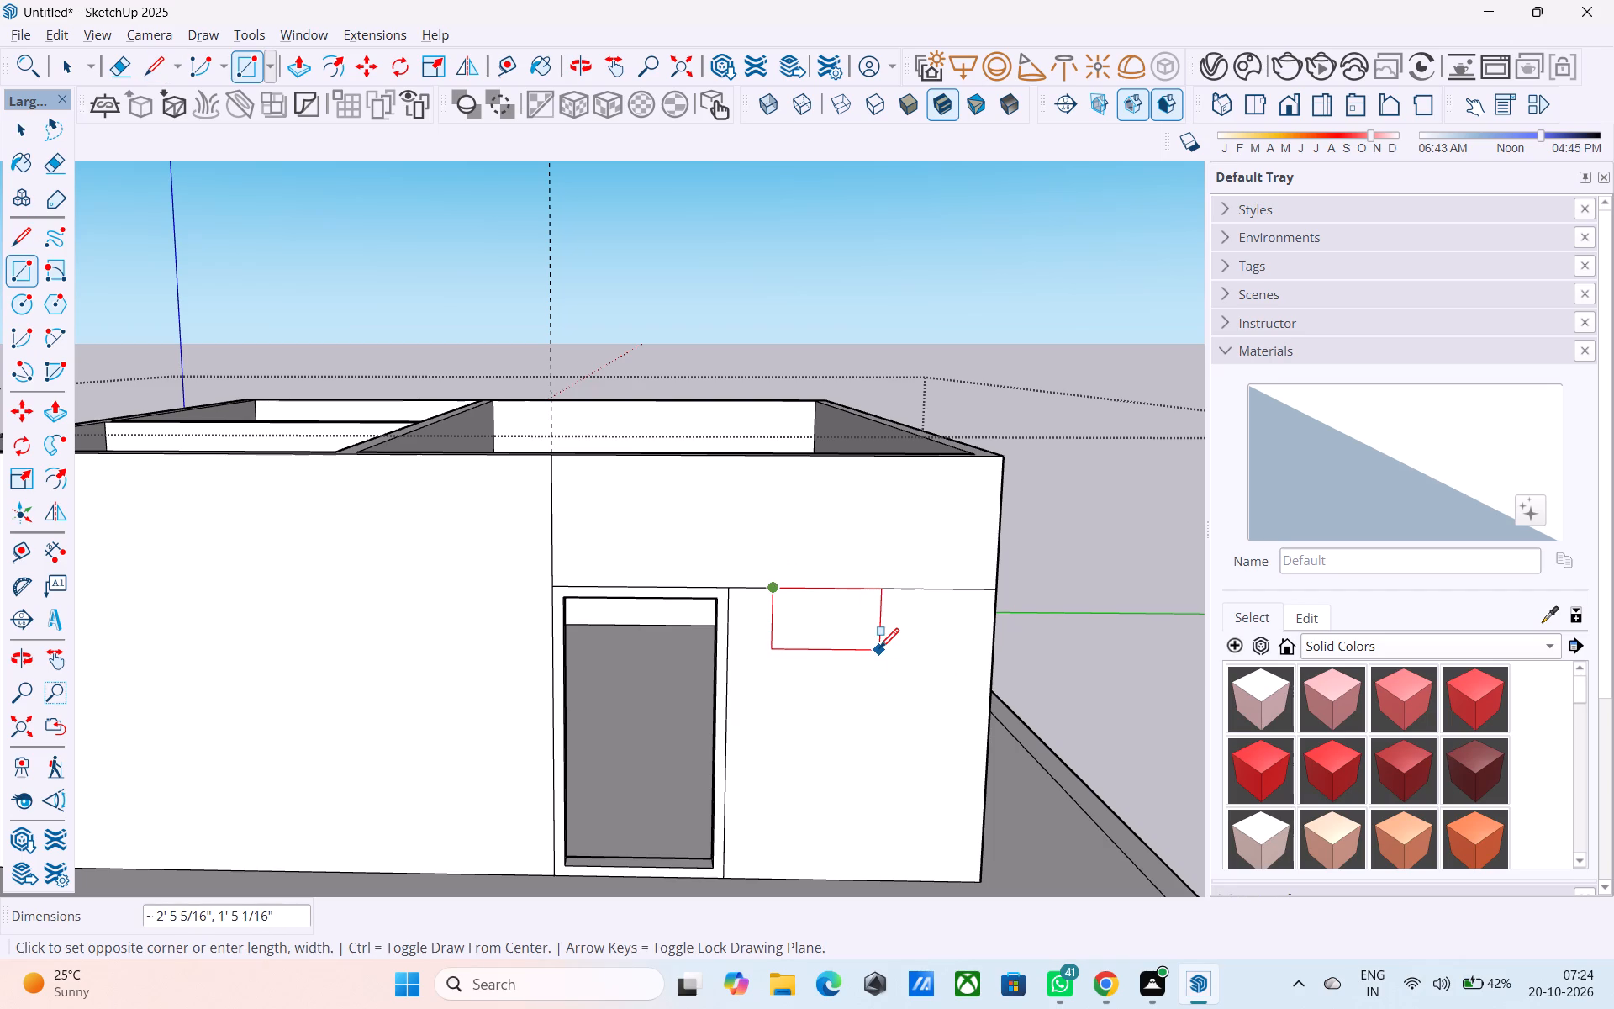
pyautogui.press('2')
pyautogui.write("',2'")
pyautogui.press('Return')
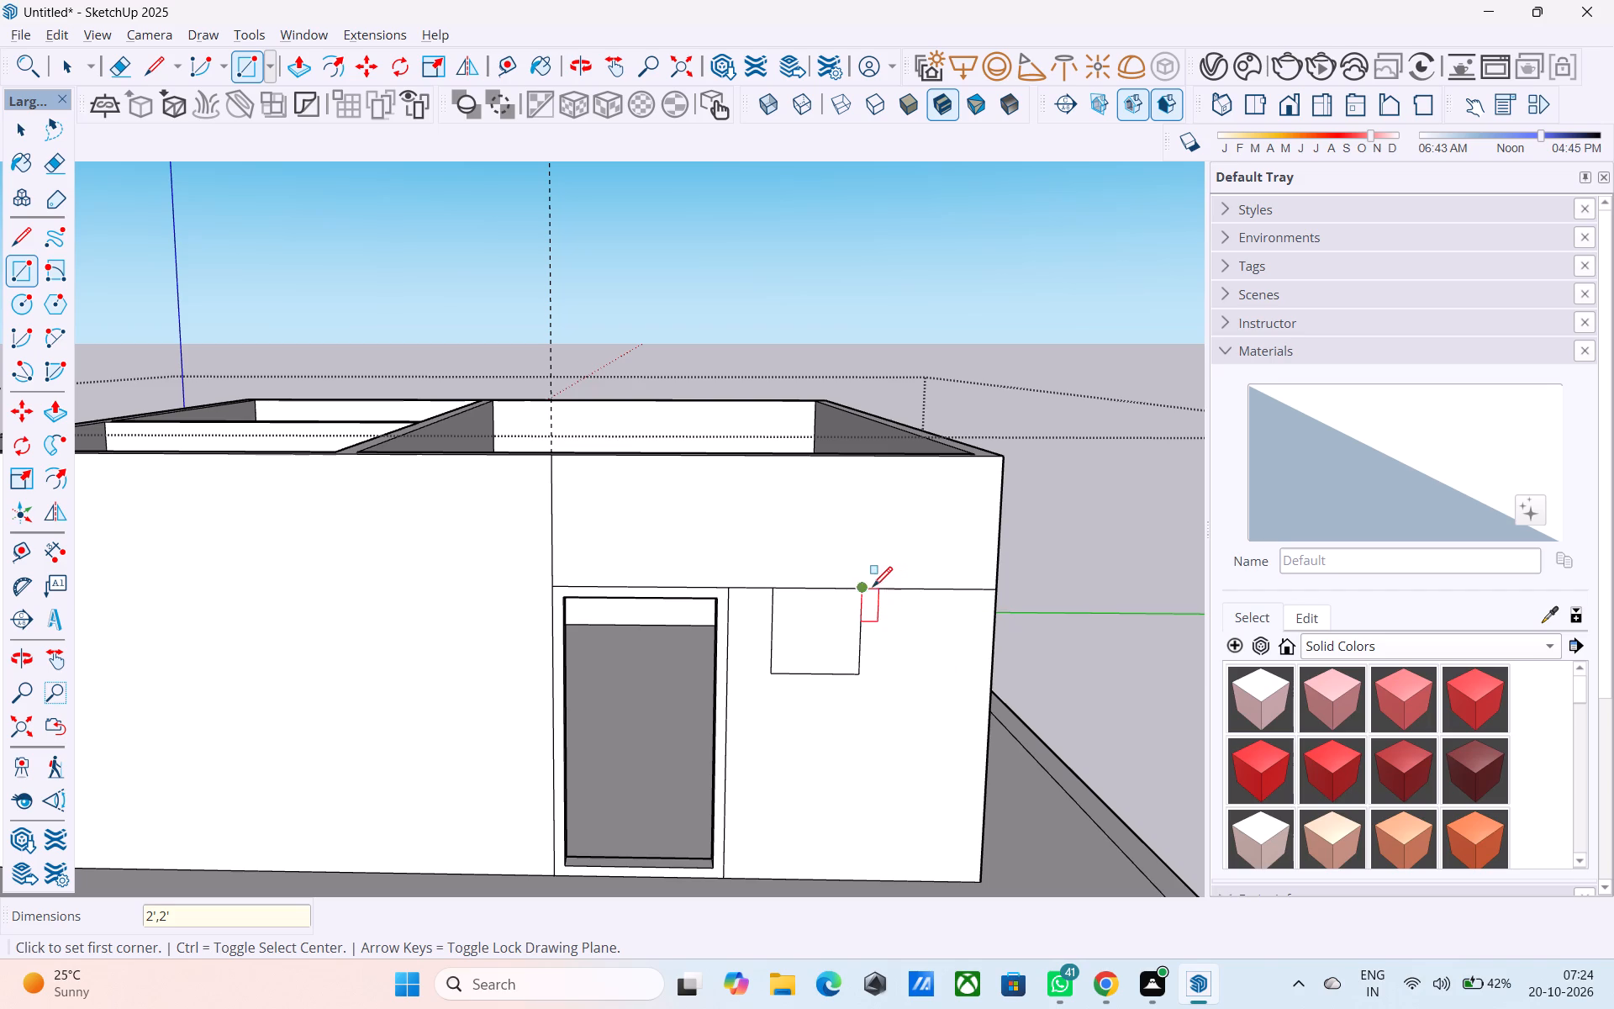
# Erase the leftover horizontal line segments on both sides of the window square.
pyautogui.press('e')
pyautogui.moveTo(759, 591); pyautogui.dragTo(759, 582)
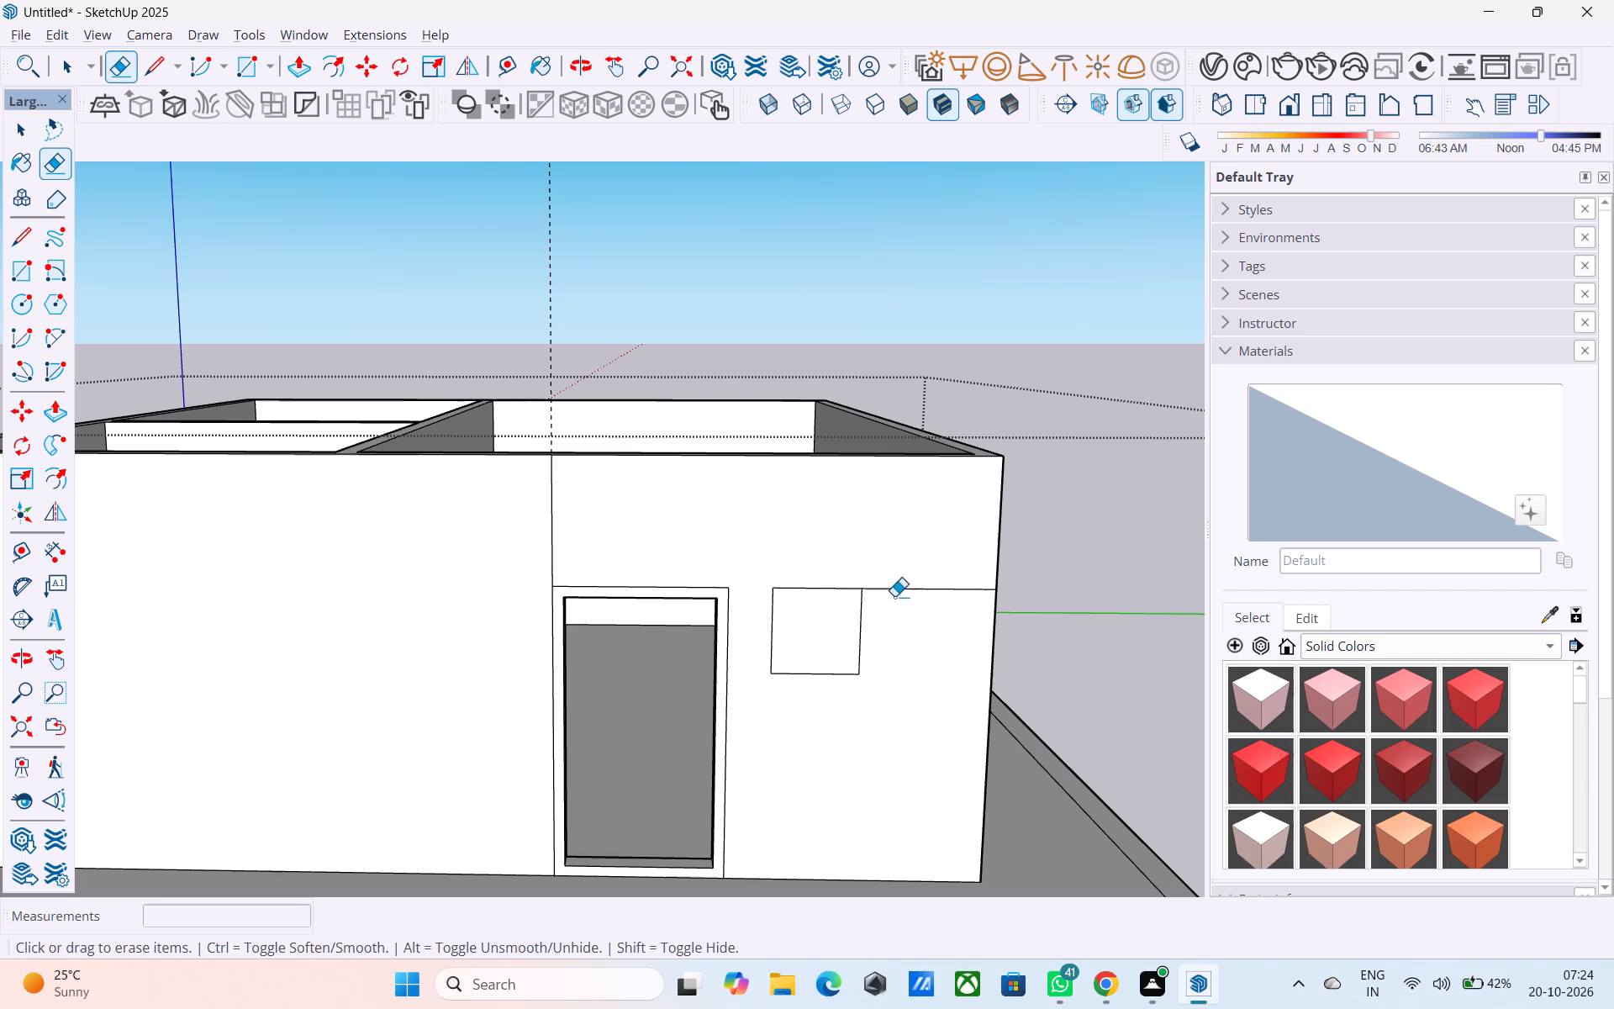
pyautogui.click(894, 596)
pyautogui.moveTo(893, 591); pyautogui.dragTo(894, 610)
# Offset the window square's outline 2" inward to form the frame.
pyautogui.scroll(6, 775, 616)
pyautogui.press('space')
pyautogui.click(794, 638)
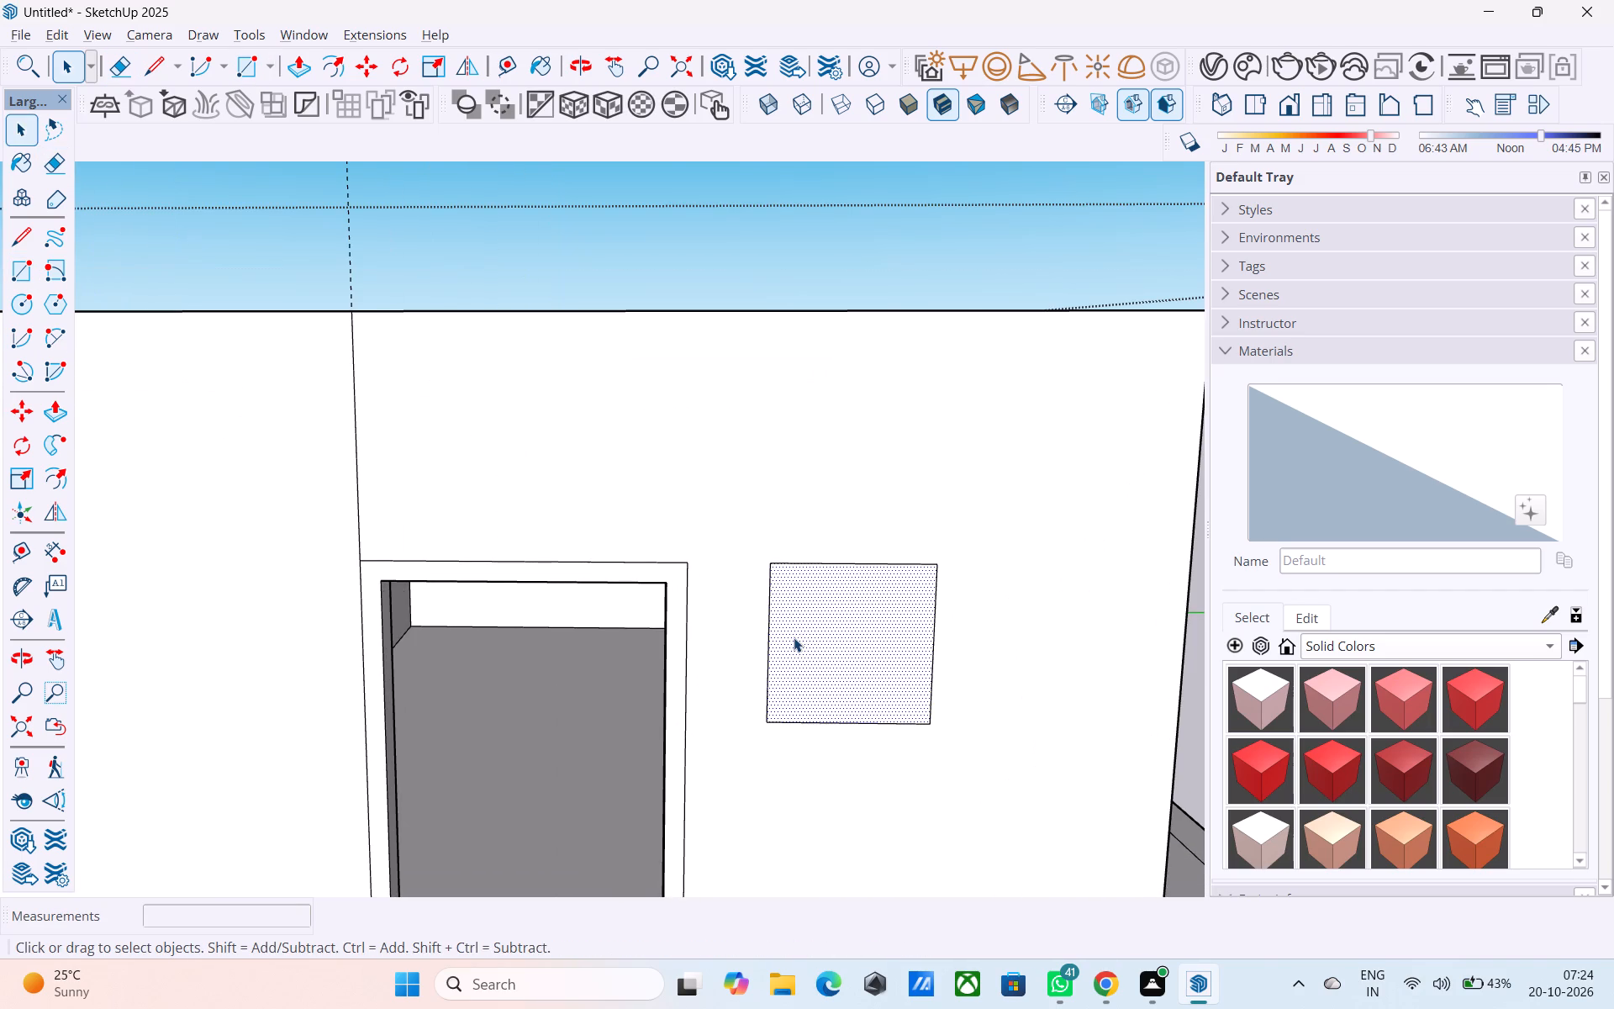
pyautogui.press('f')
pyautogui.click(794, 637)
pyautogui.press('2')
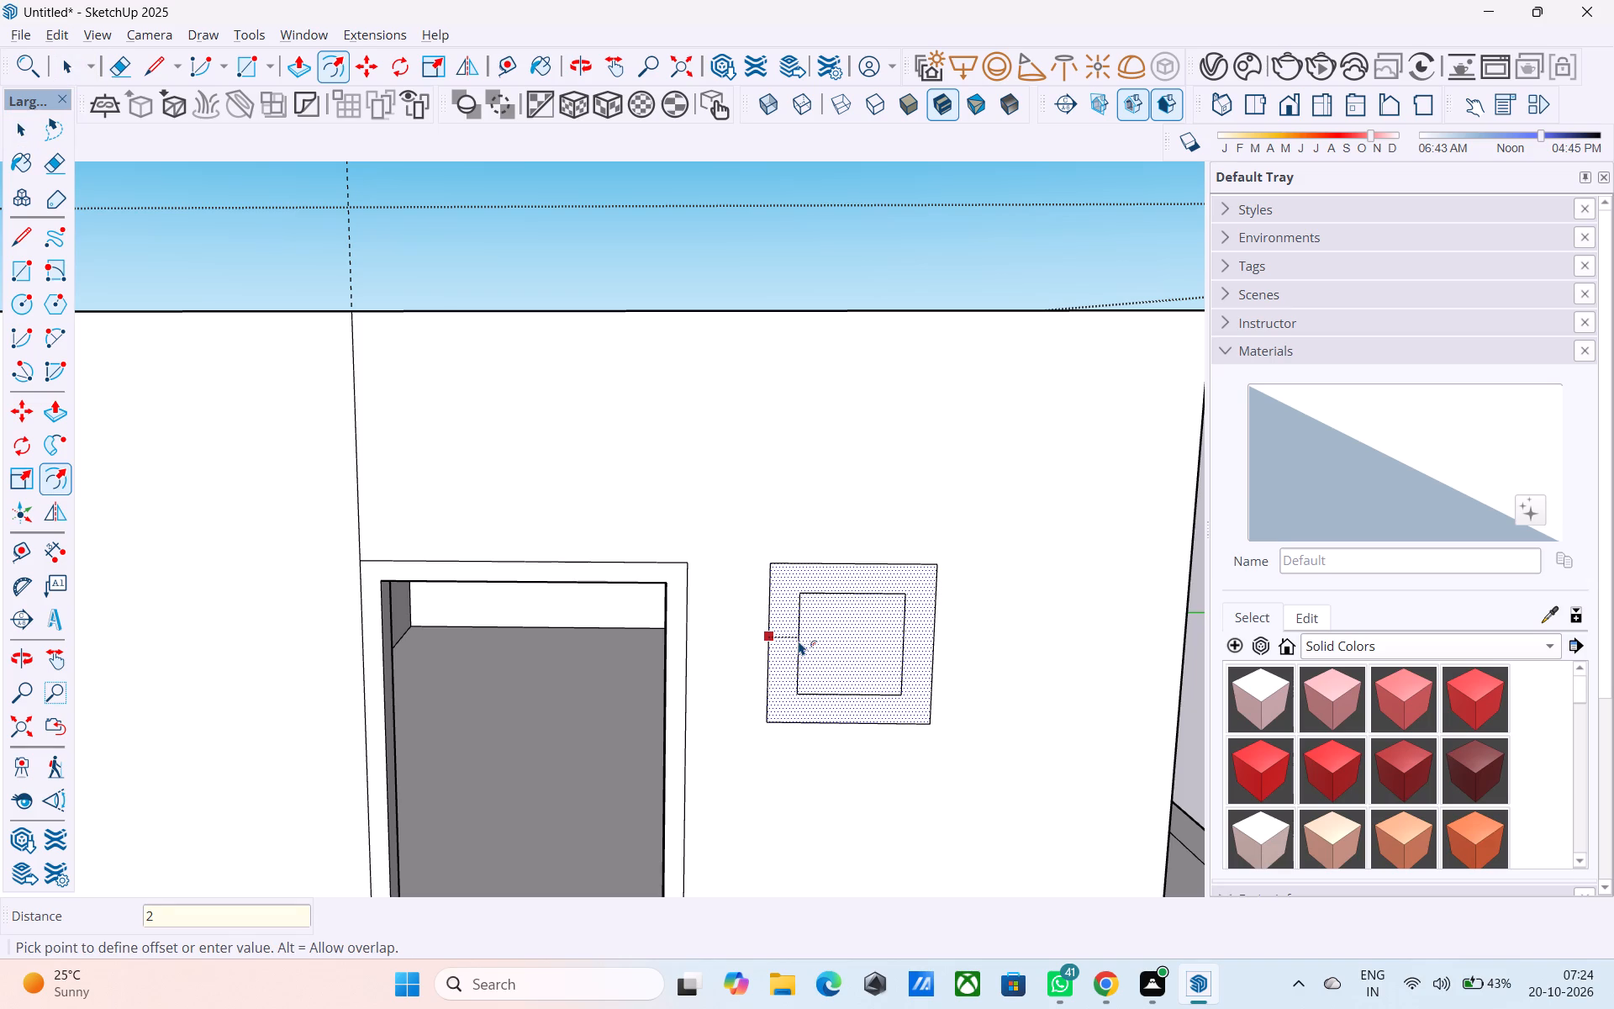
pyautogui.hotkey('shift', '"')
pyautogui.press('Return')
# Push/Pull the inner window face 6" through the wall's thickness to cut the opening.
pyautogui.press('space')
pyautogui.click(803, 642)
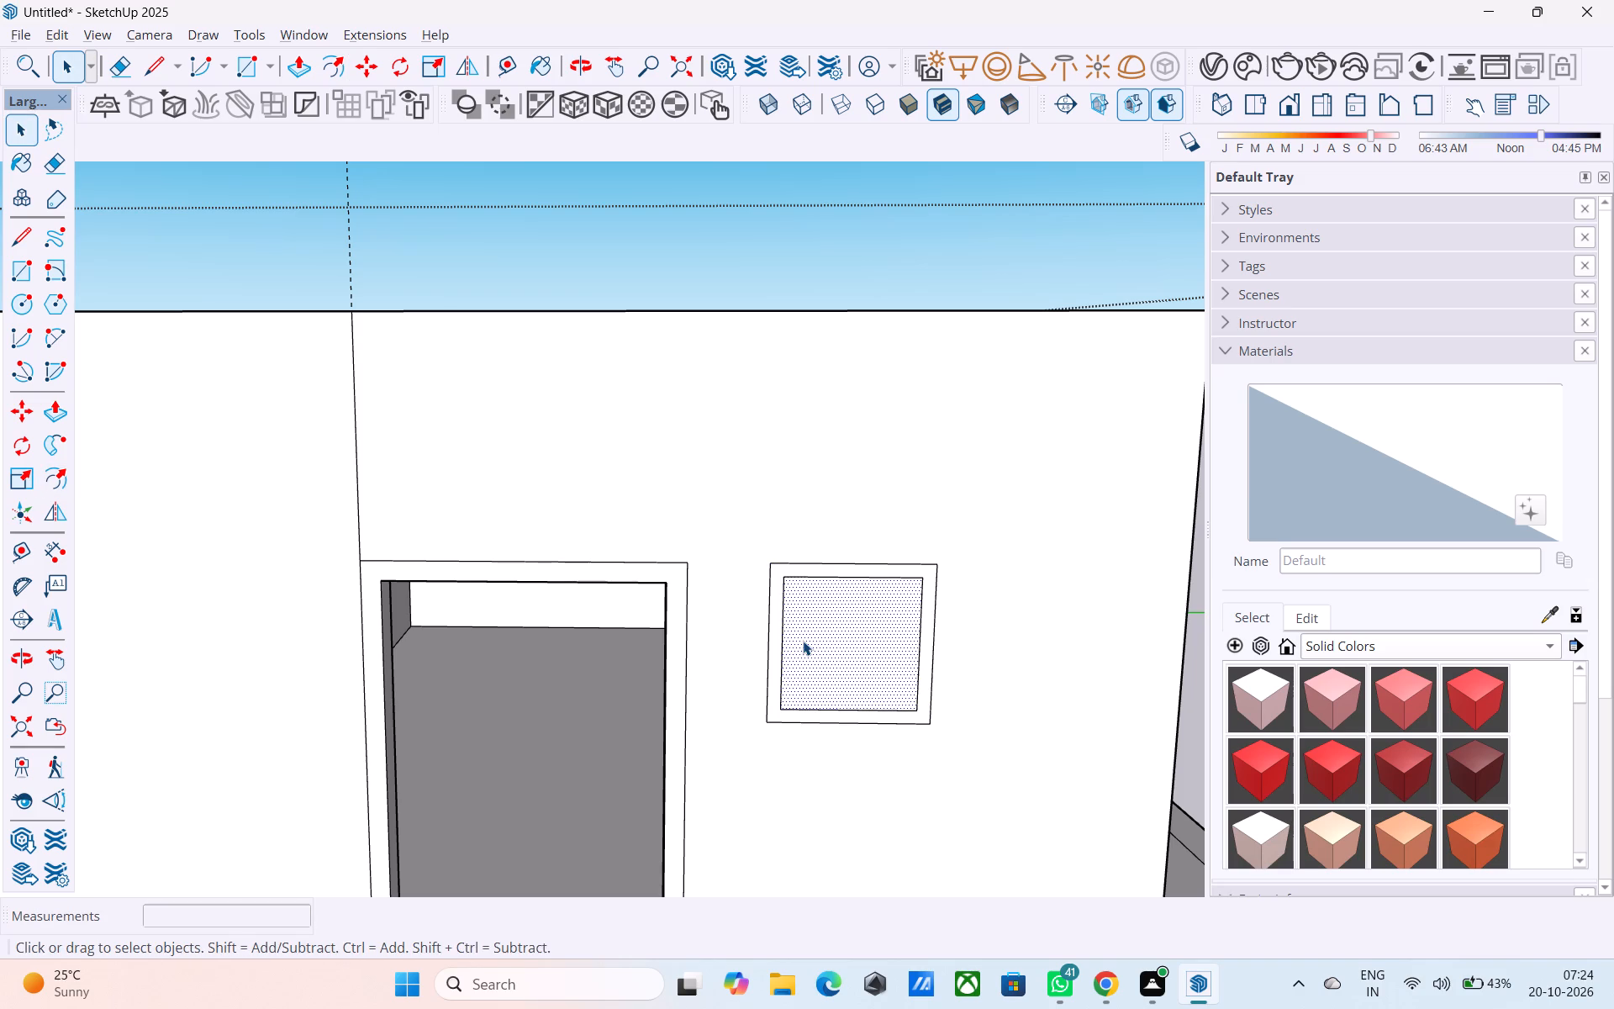
pyautogui.press('p')
pyautogui.click(804, 641)
pyautogui.click(852, 606)
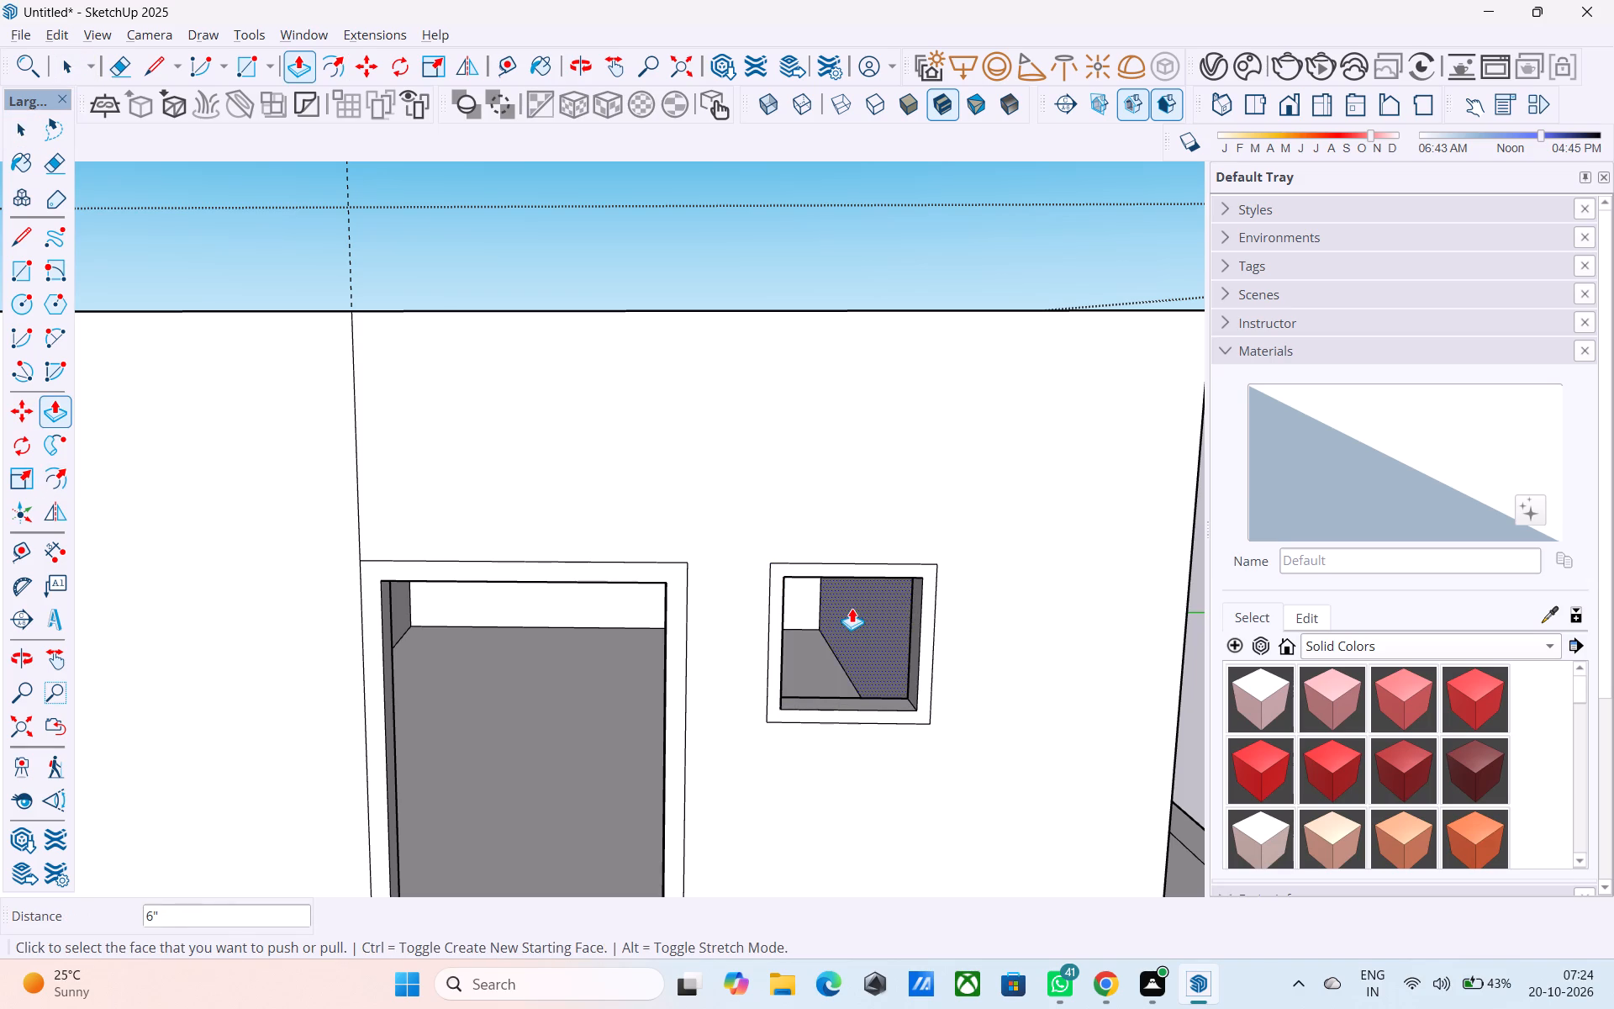
# Examine the door and window openings and the overall room layout from several angles.
pyautogui.scroll(-3, 852, 608)
pyautogui.moveTo(851, 608); pyautogui.dragTo(1064, 643, button='middle')
pyautogui.scroll(-9, 653, 577)
pyautogui.scroll(5, 1008, 641)
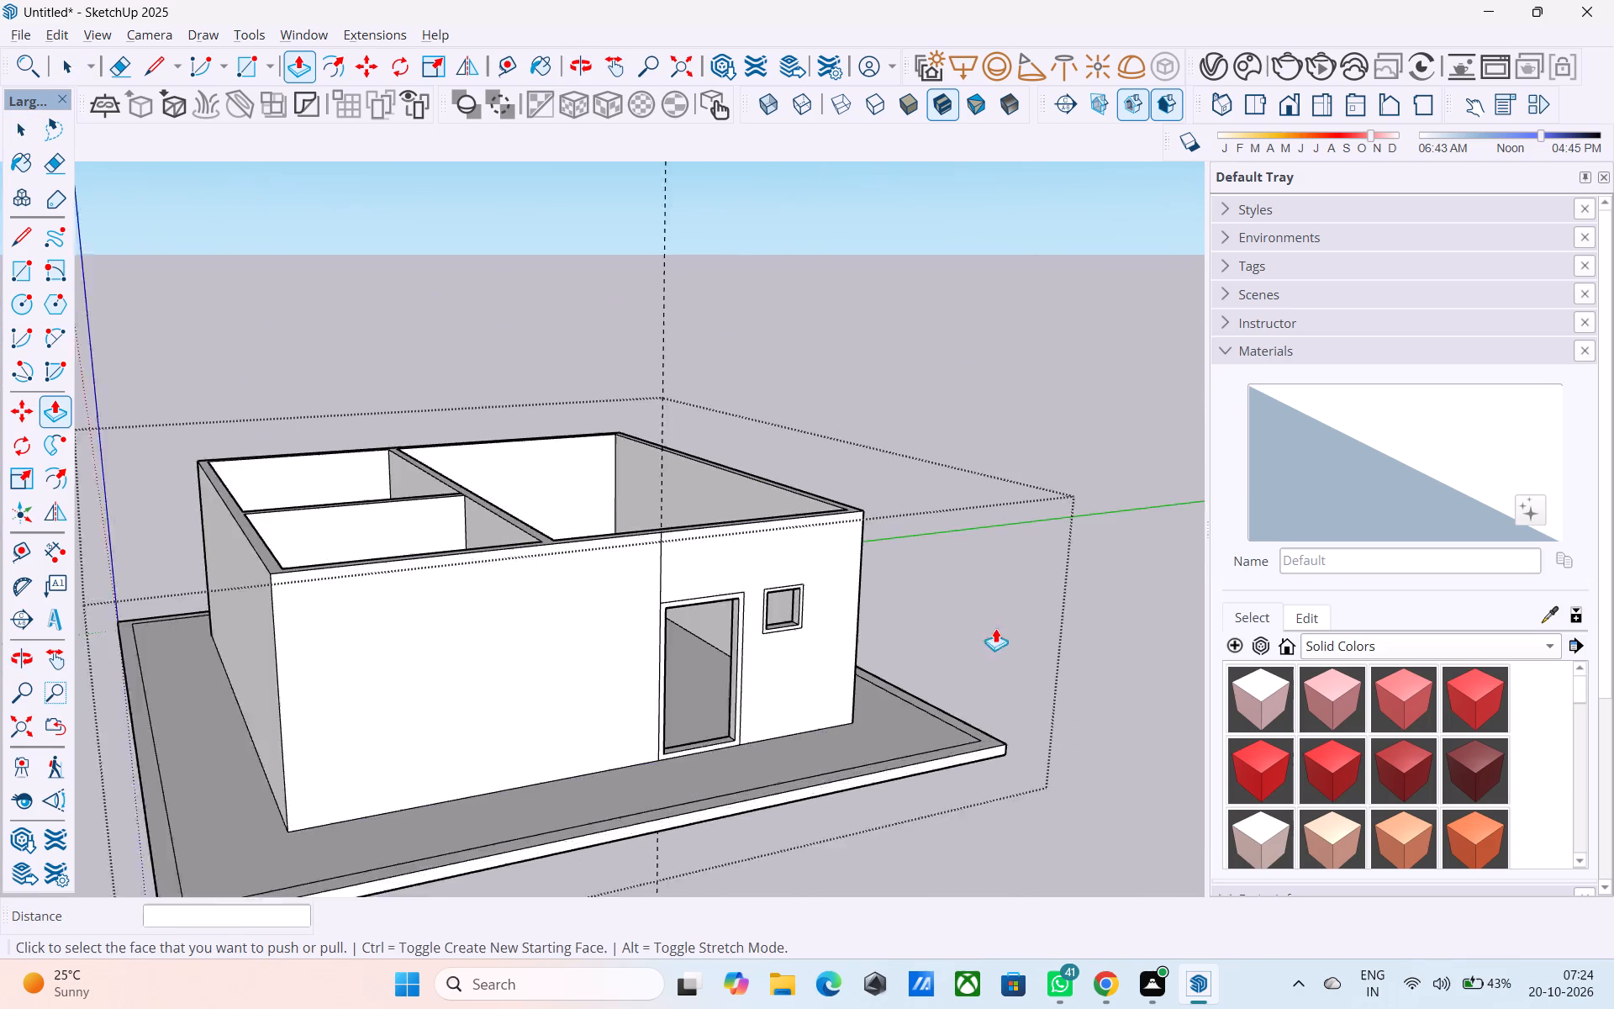
pyautogui.moveTo(798, 631); pyautogui.dragTo(869, 621, button='middle')
pyautogui.scroll(8, 779, 596)
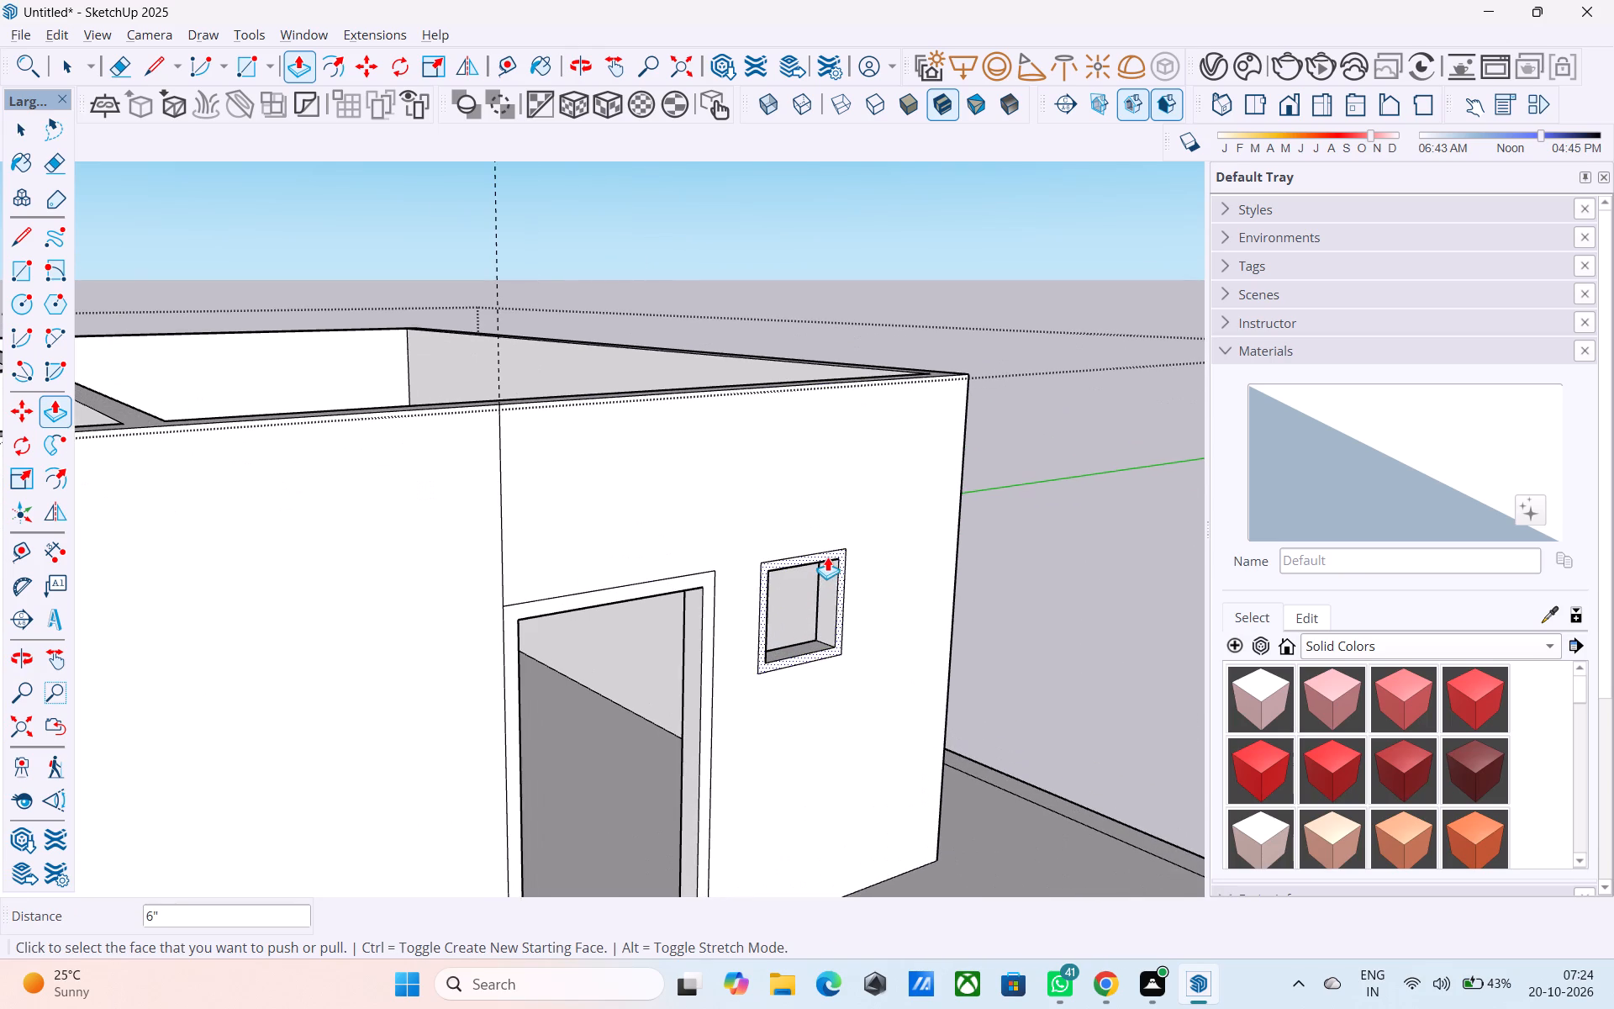
pyautogui.scroll(4, 829, 577)
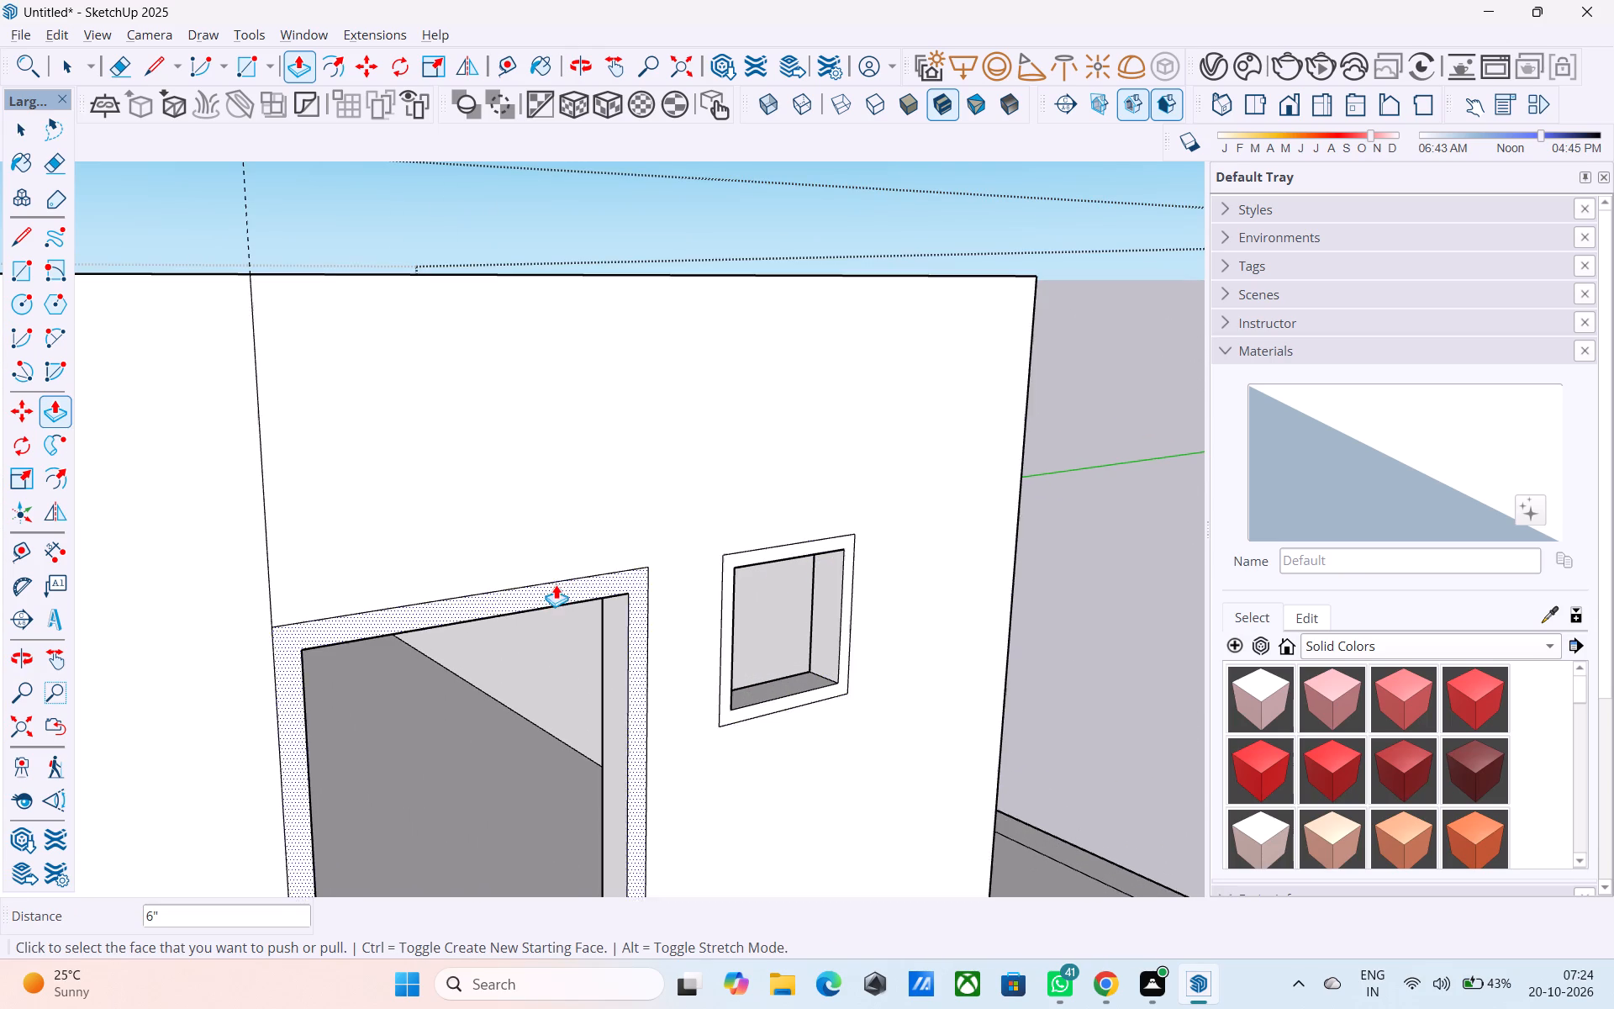
pyautogui.scroll(-6, 800, 469)
pyautogui.moveTo(789, 530); pyautogui.dragTo(757, 649, button='middle')
pyautogui.scroll(-1, 770, 603)
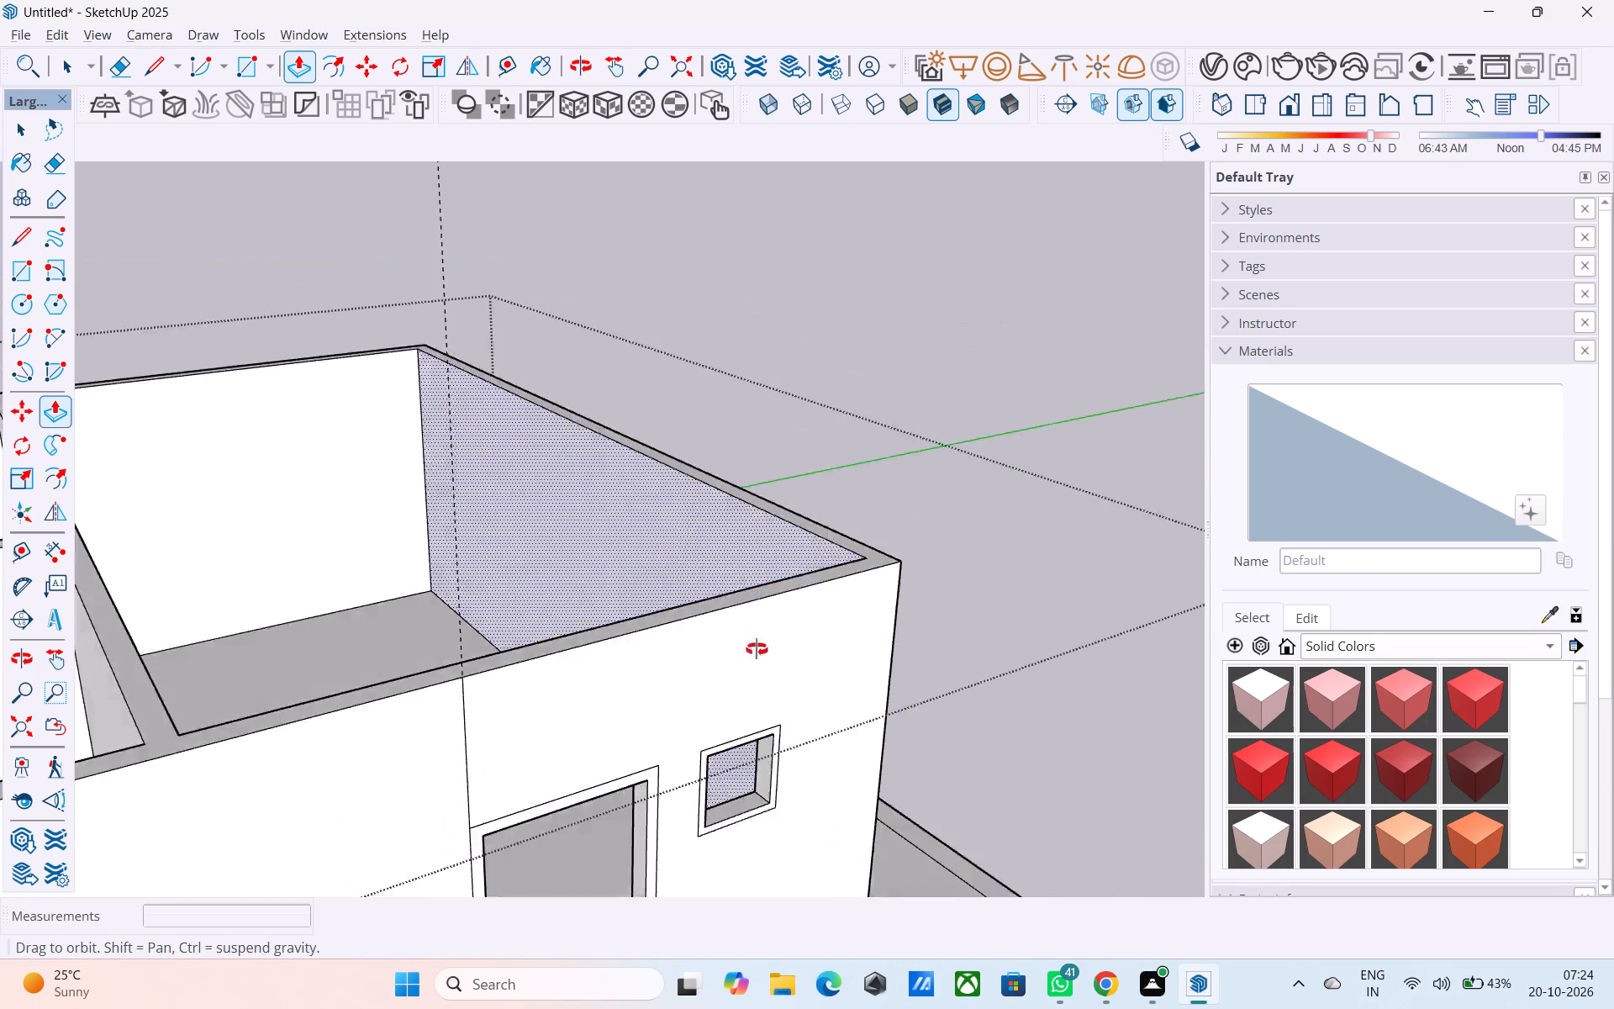
pyautogui.moveTo(757, 649); pyautogui.dragTo(846, 520, button='middle')
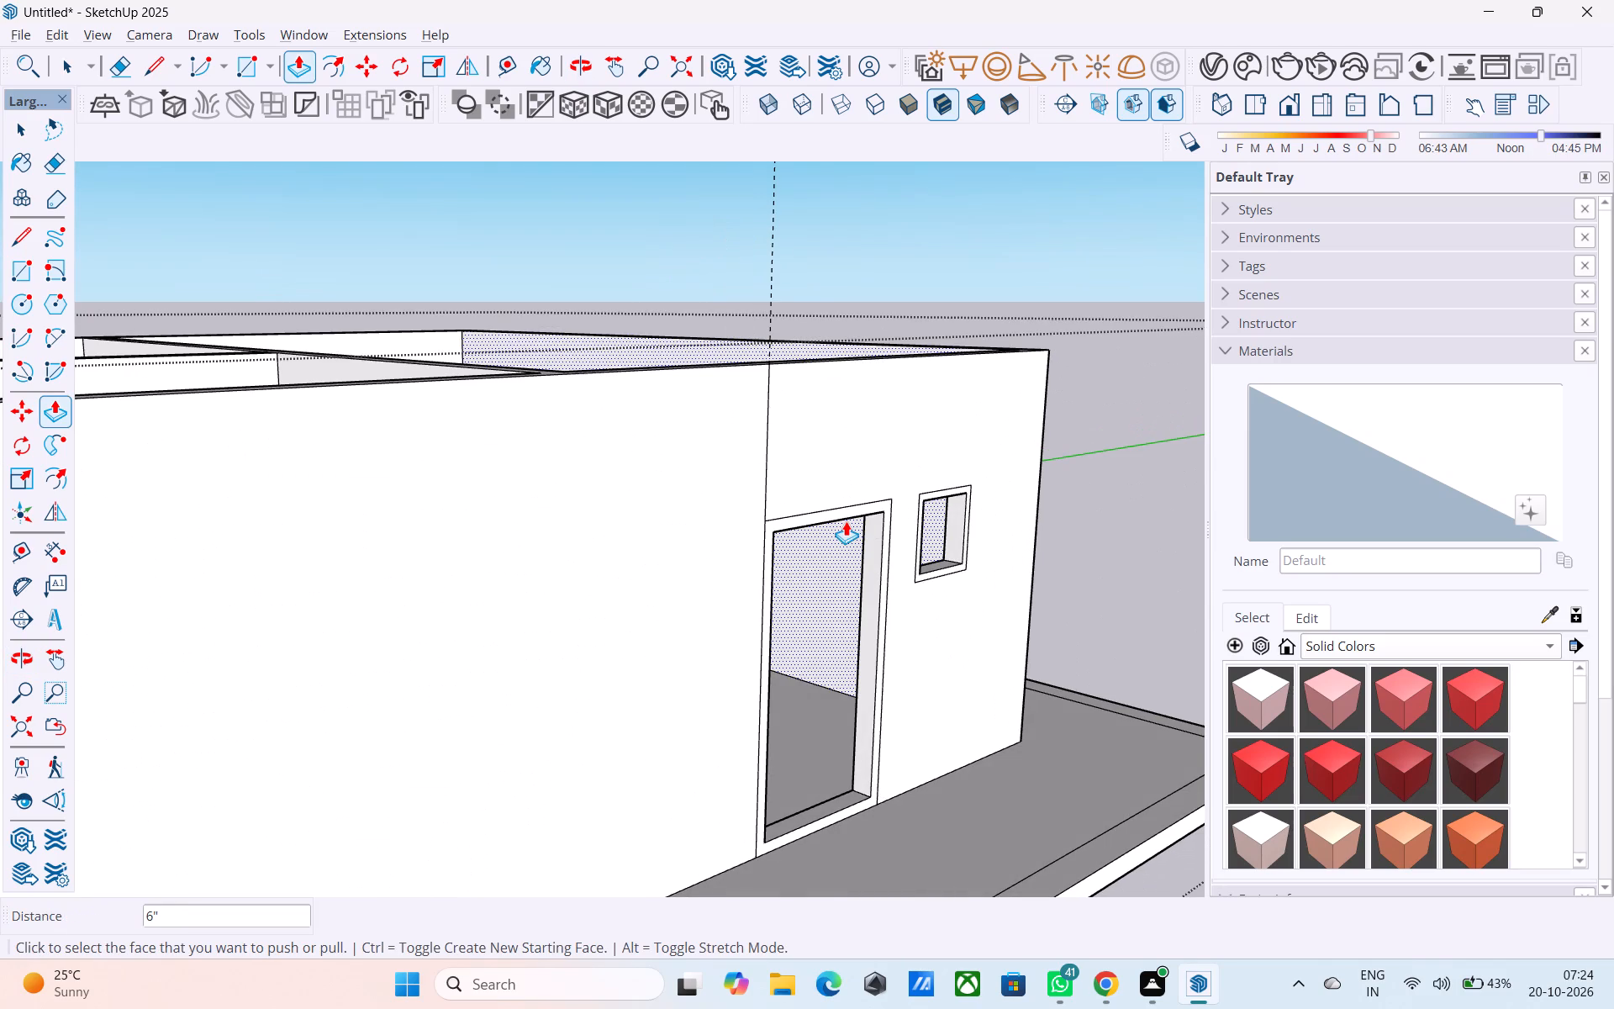
pyautogui.scroll(-5, 846, 523)
pyautogui.moveTo(617, 564); pyautogui.dragTo(577, 705, button='middle')
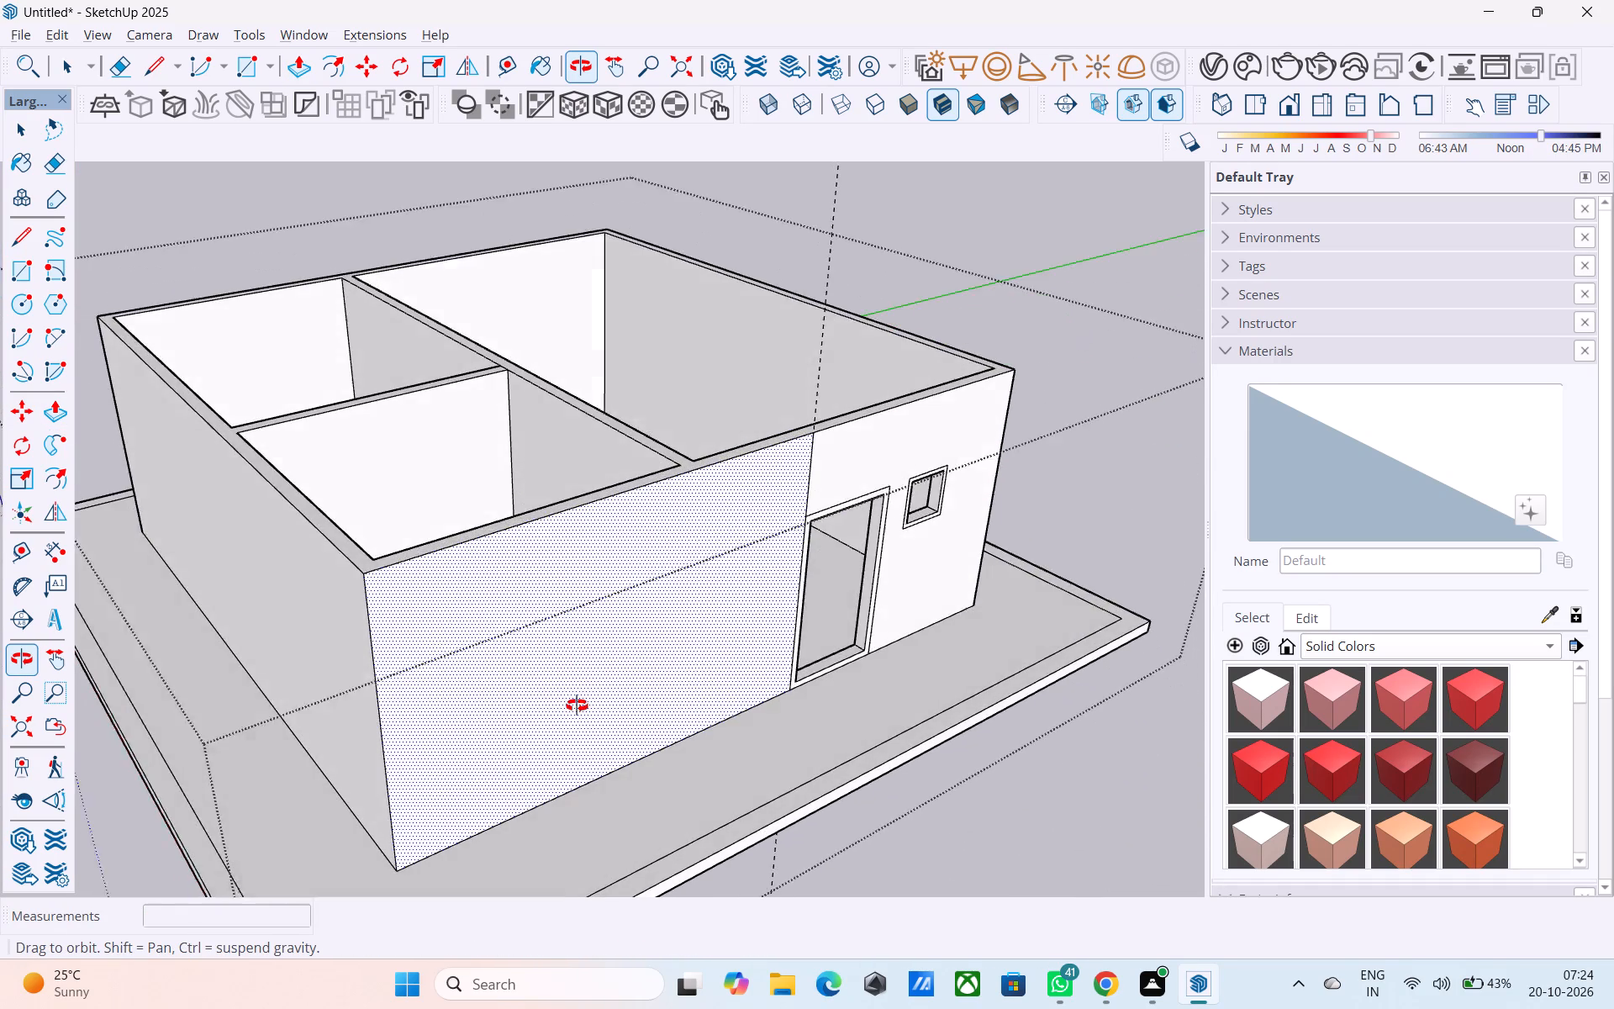
pyautogui.moveTo(577, 705); pyautogui.dragTo(578, 728, button='middle')
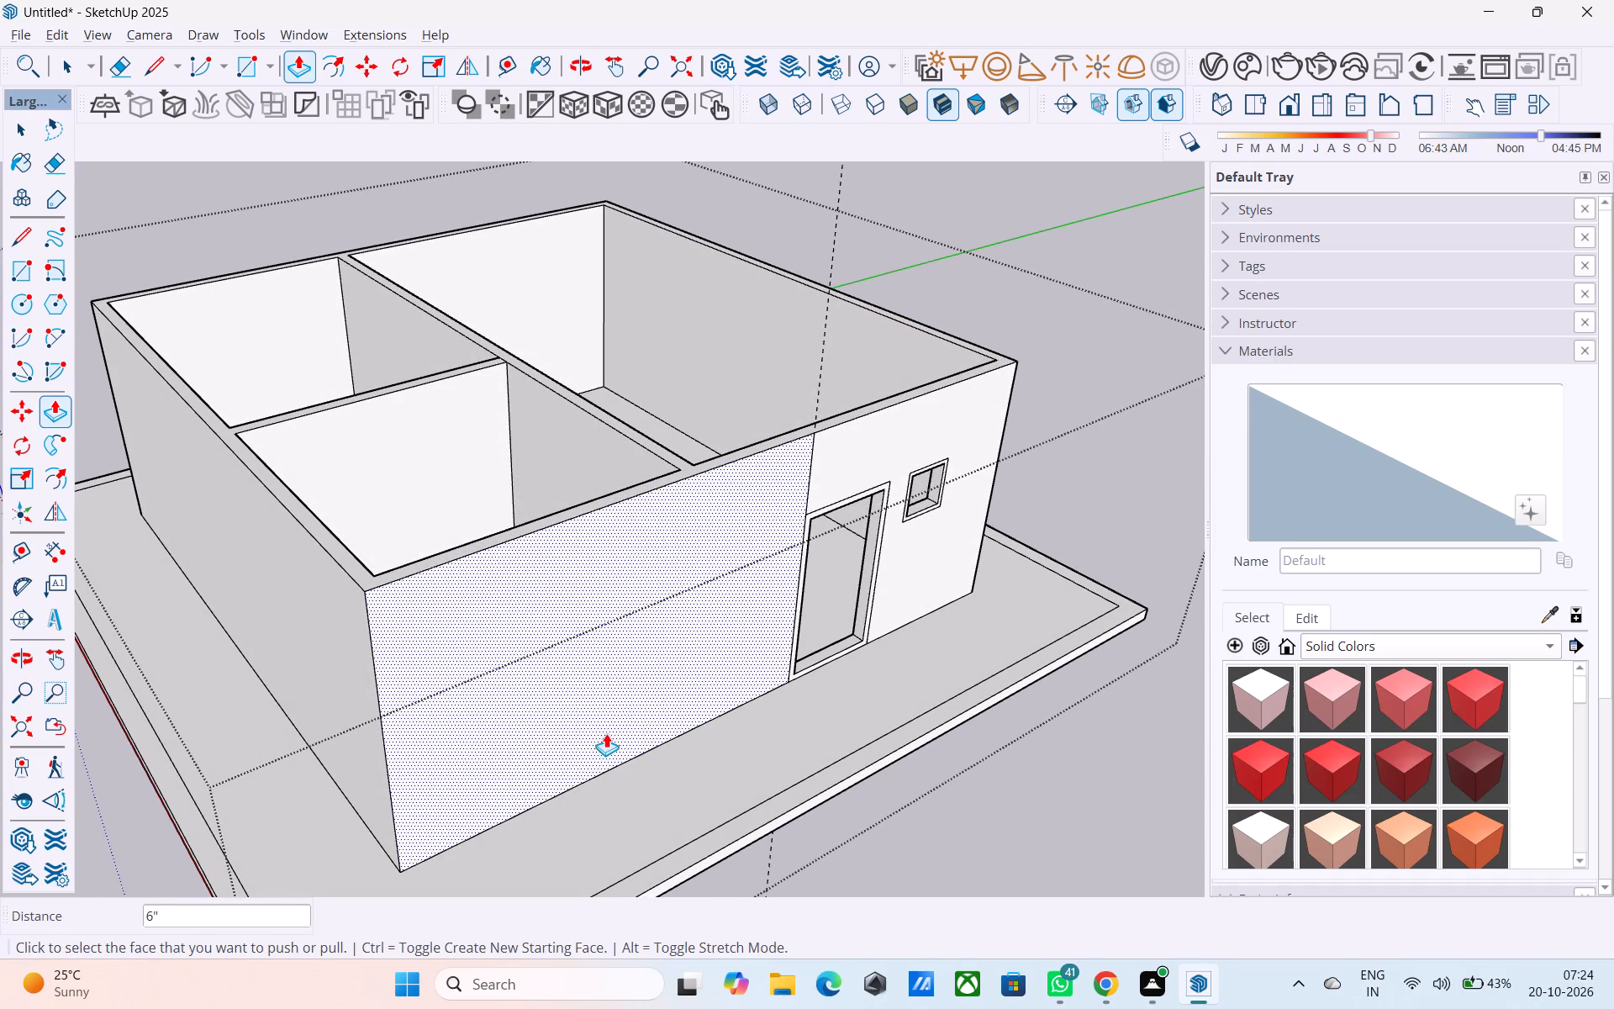
pyautogui.moveTo(695, 621); pyautogui.dragTo(728, 595, button='middle')
pyautogui.moveTo(670, 616); pyautogui.dragTo(669, 622, button='middle')
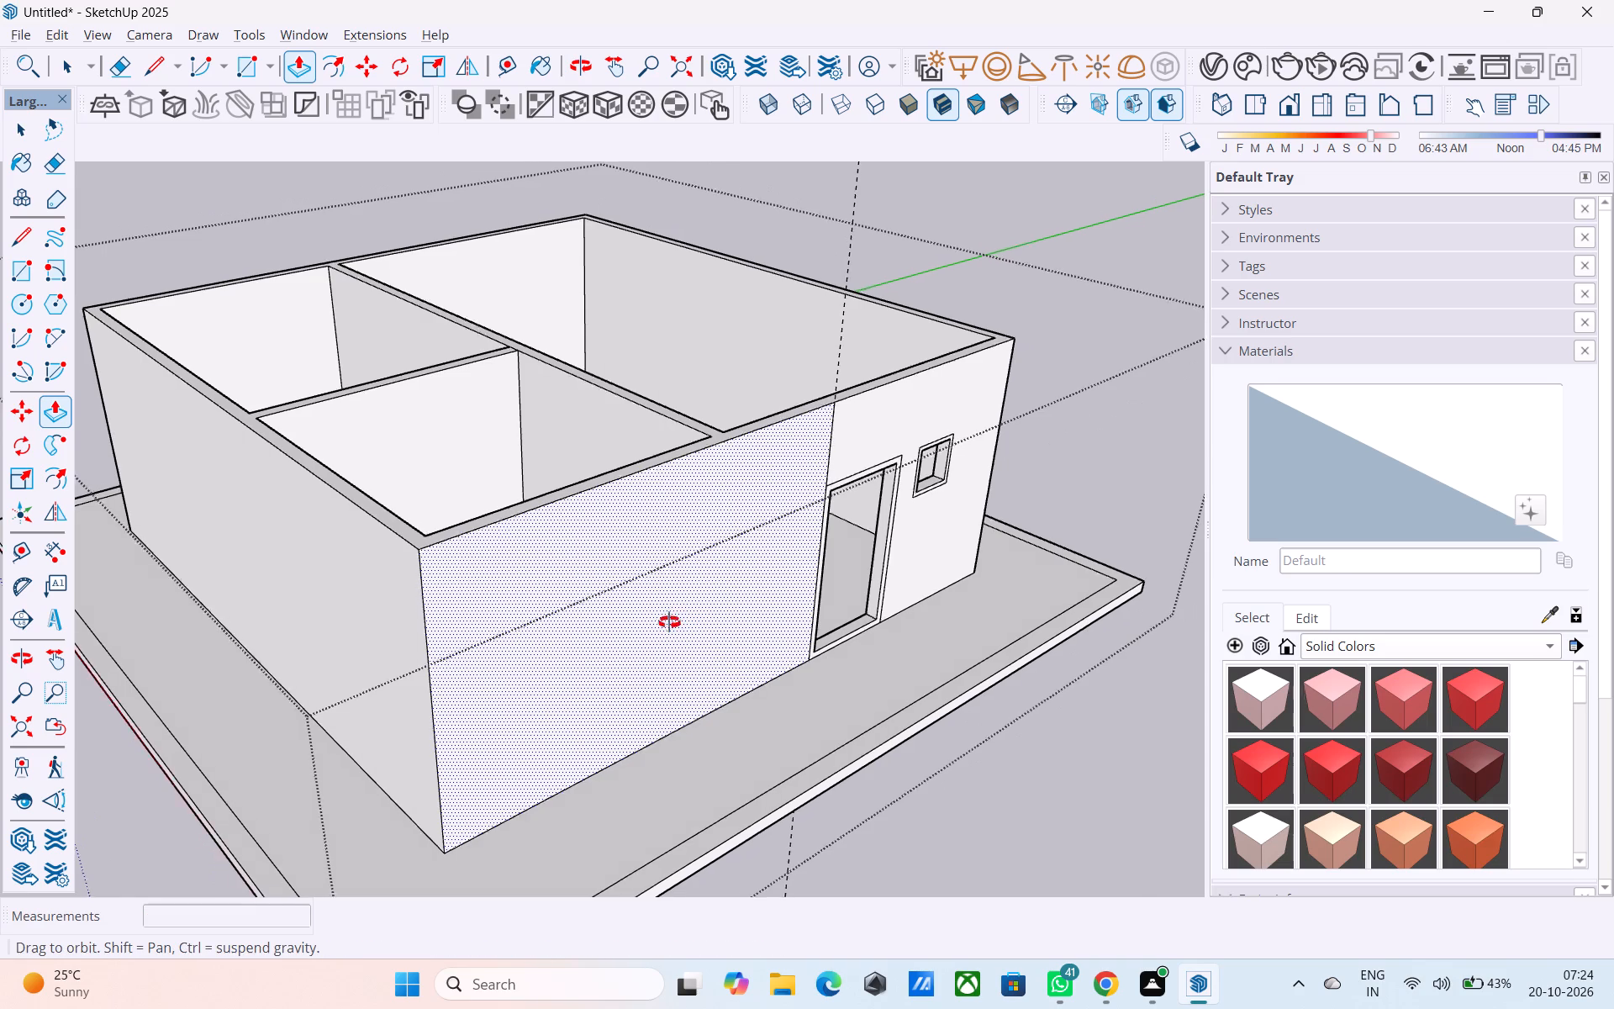
pyautogui.moveTo(669, 622); pyautogui.dragTo(900, 615, button='middle')
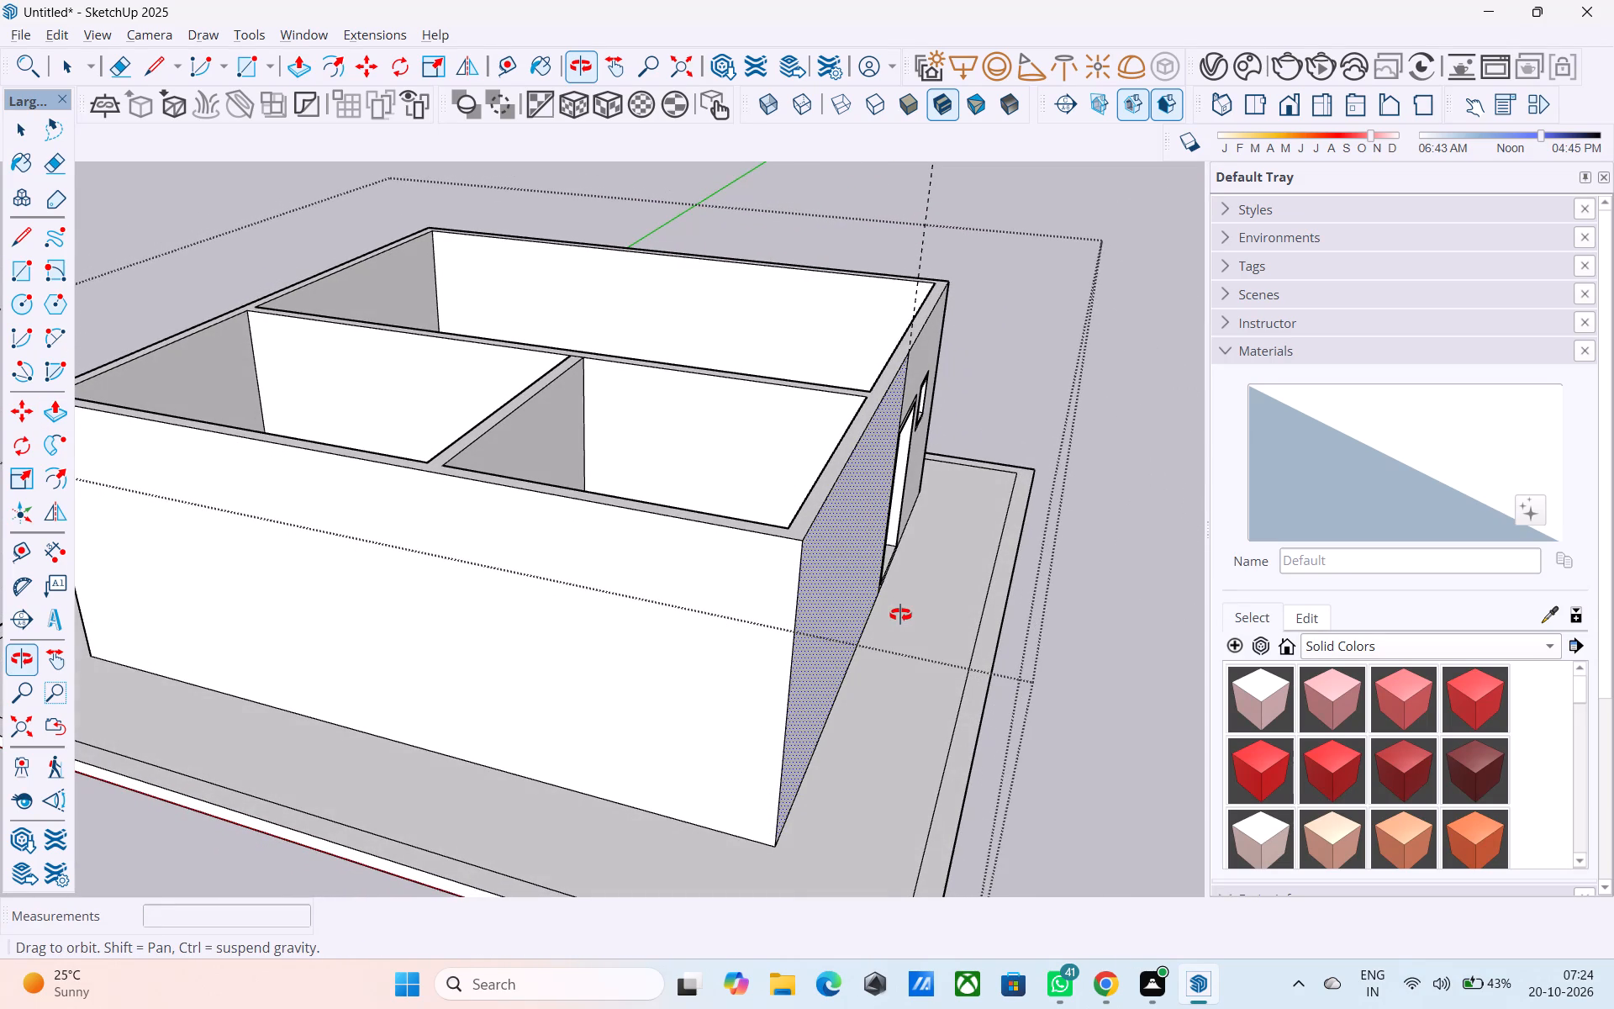
pyautogui.moveTo(900, 615); pyautogui.dragTo(909, 595, button='middle')
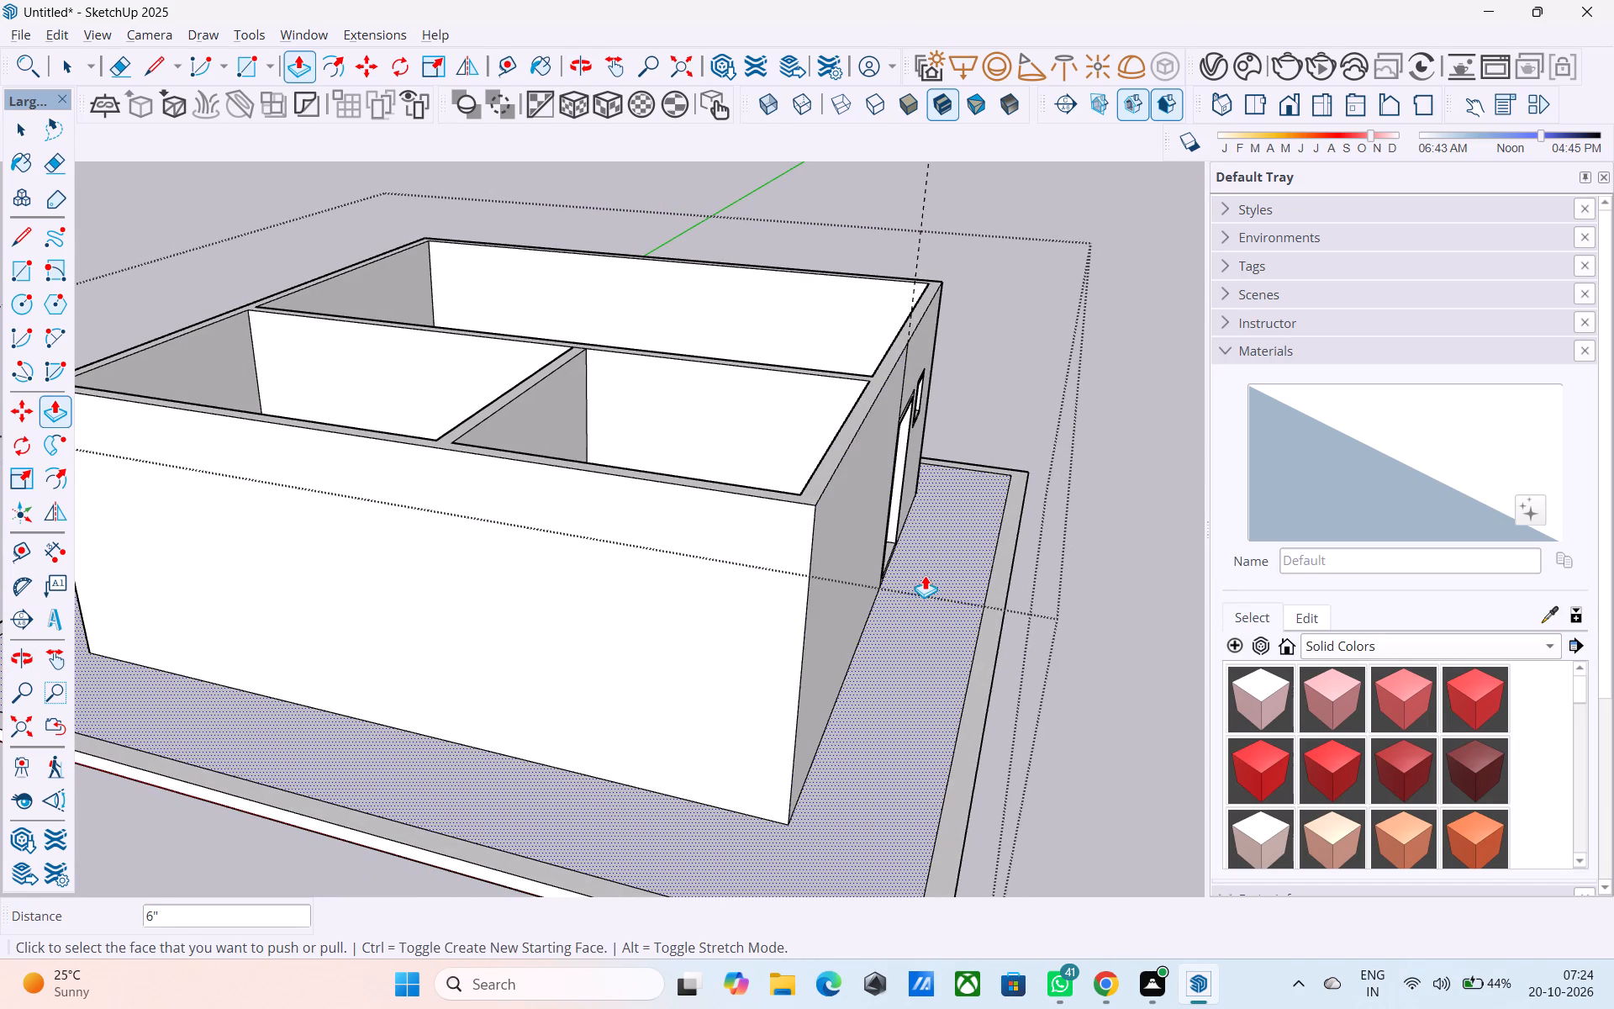
pyautogui.moveTo(907, 582); pyautogui.dragTo(785, 621, button='middle')
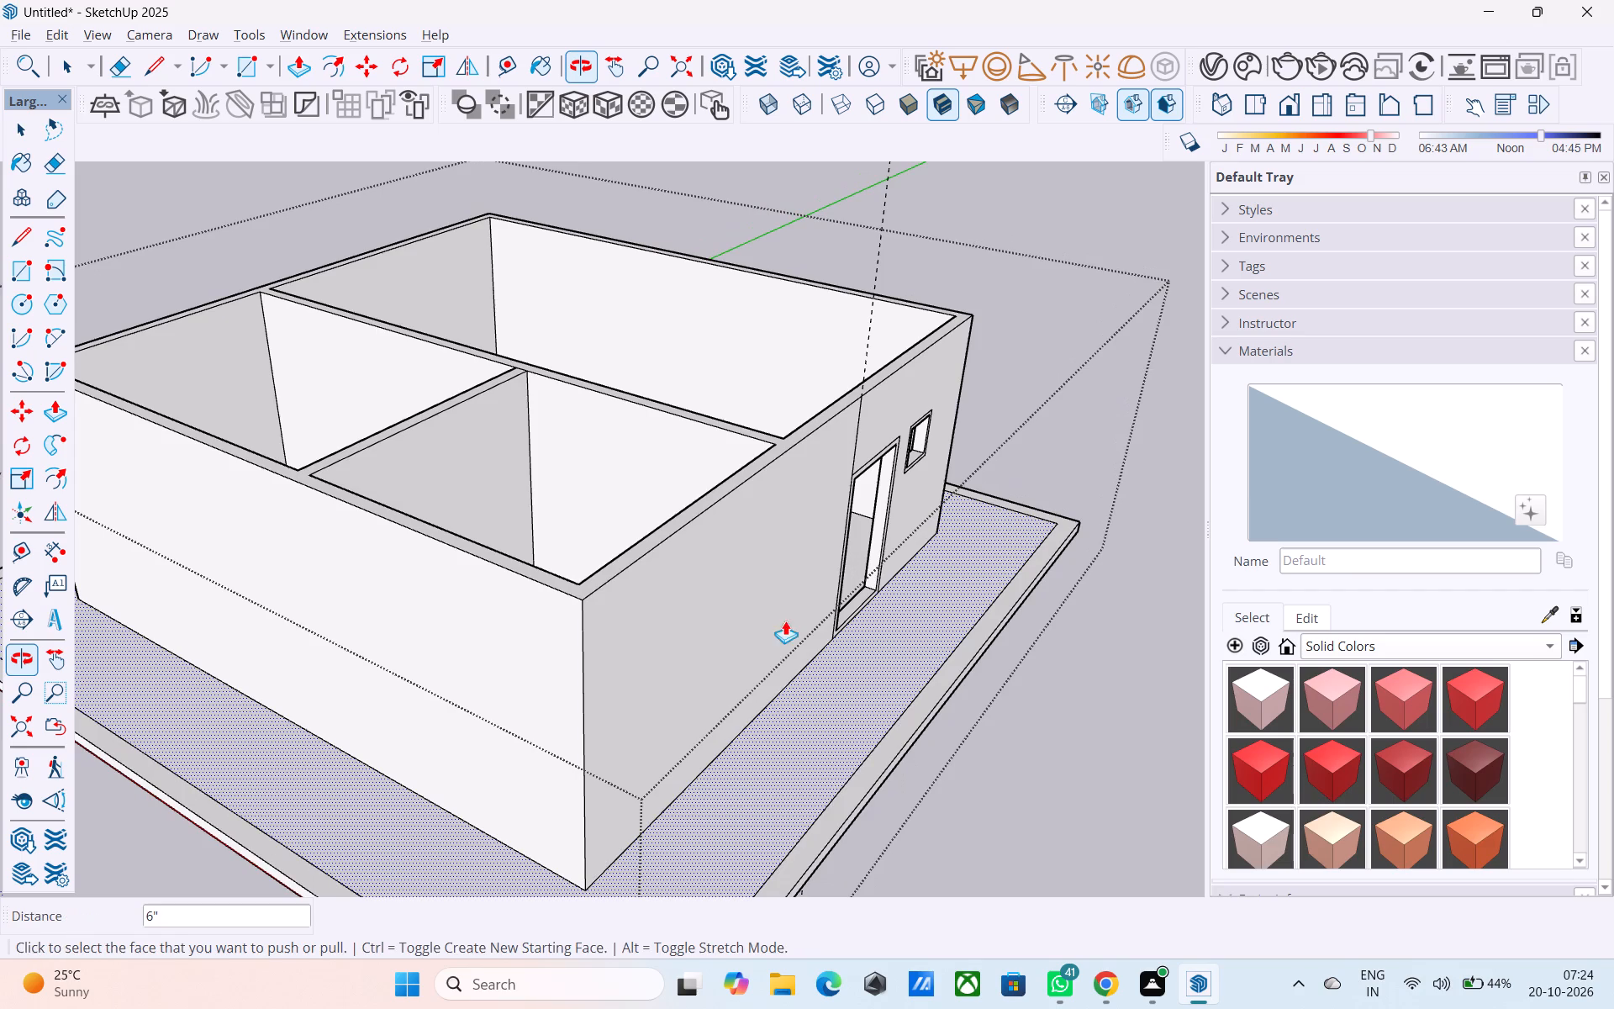
pyautogui.scroll(-5, 738, 609)
pyautogui.scroll(-5, 361, 531)
pyautogui.scroll(5, 409, 283)
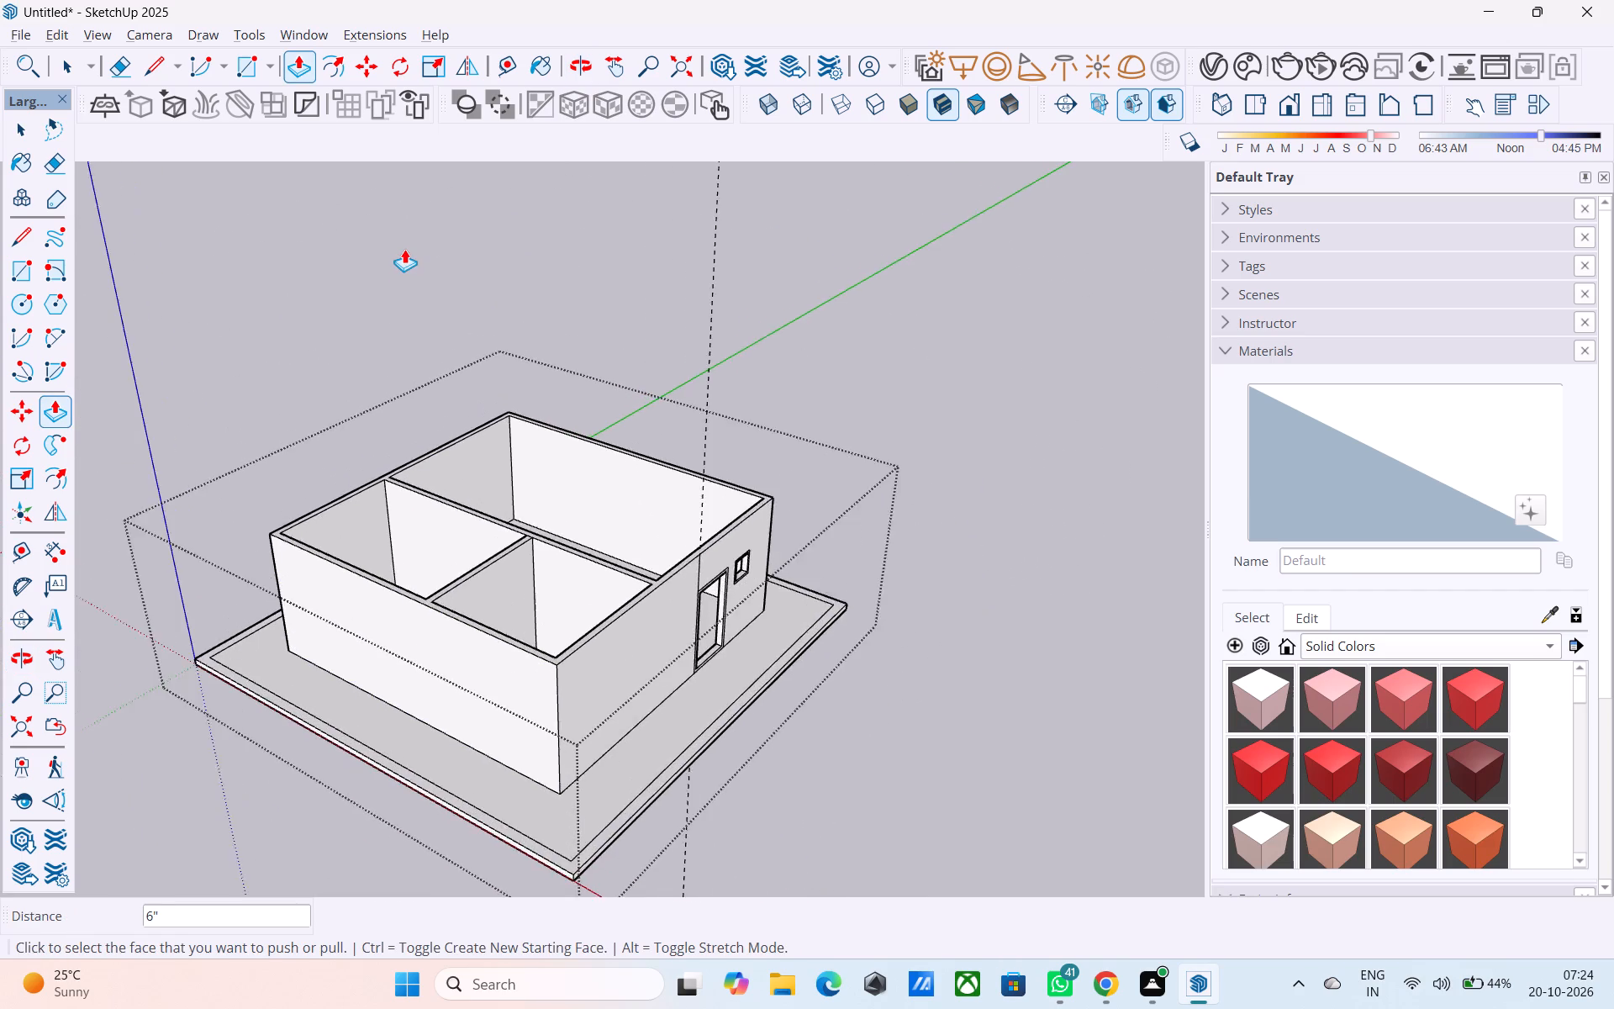
pyautogui.scroll(6, 404, 249)
pyautogui.scroll(-2, 404, 251)
pyautogui.moveTo(404, 251); pyautogui.dragTo(379, 222, button='middle')
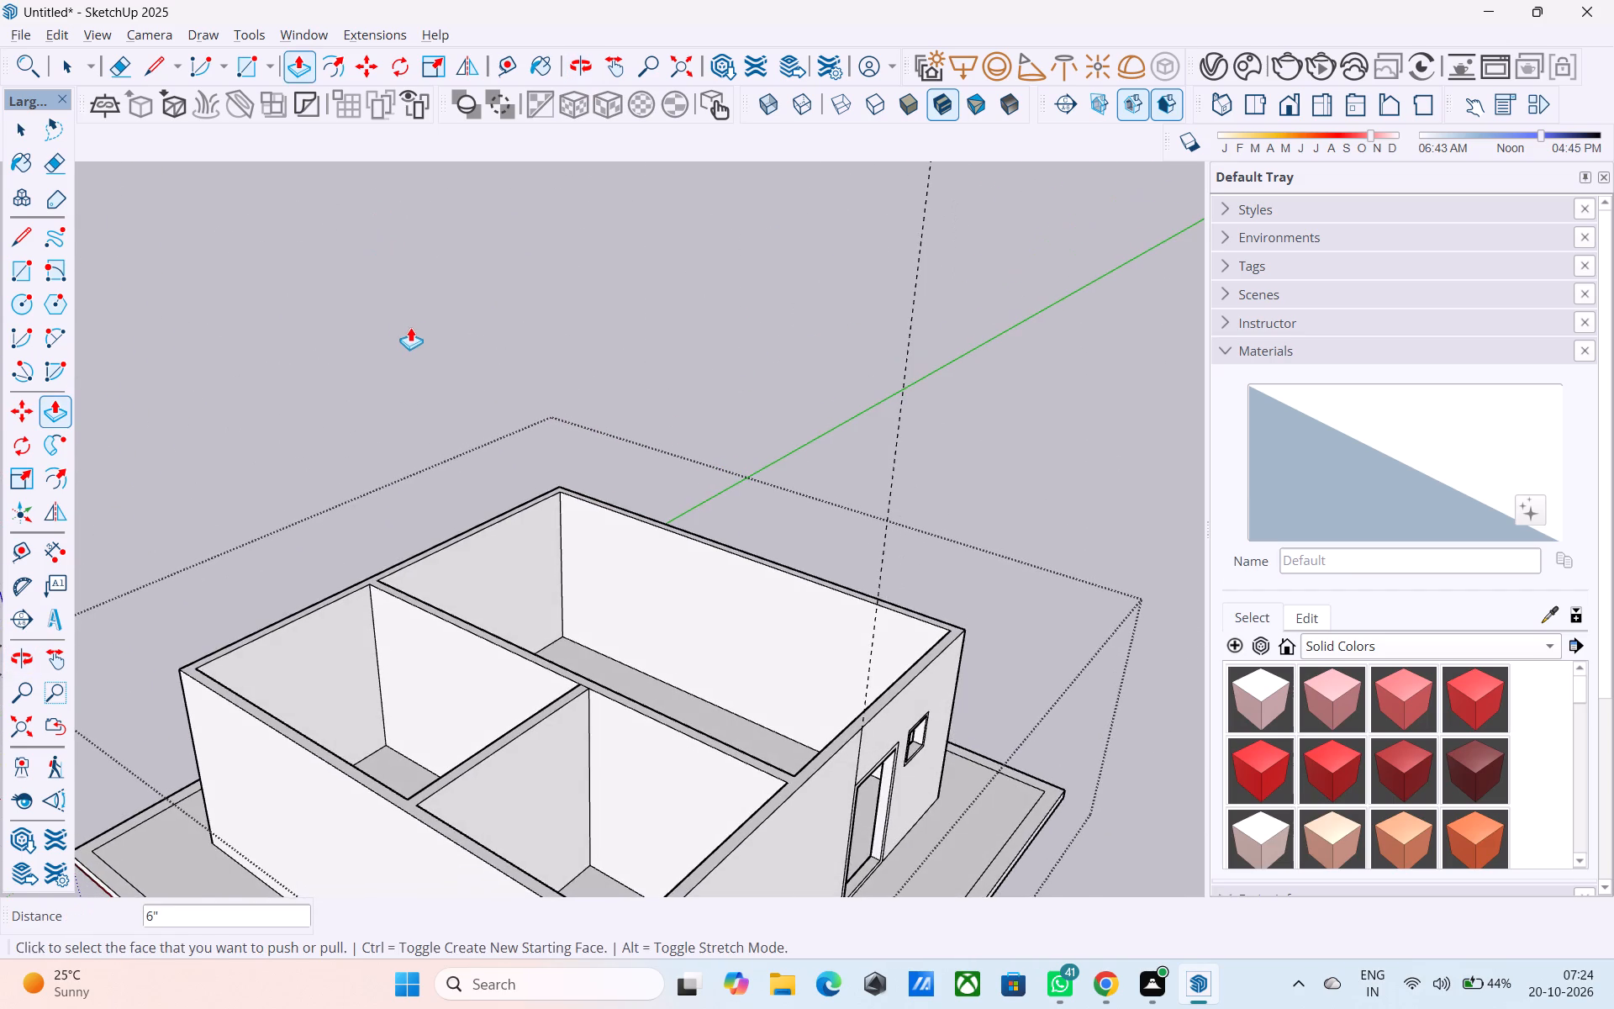
pyautogui.scroll(-1, 410, 328)
# Draw a 14' by 24'6" rectangle across the top of the largest room, between its inner wall corners.
pyautogui.press('space')
pyautogui.press('r')
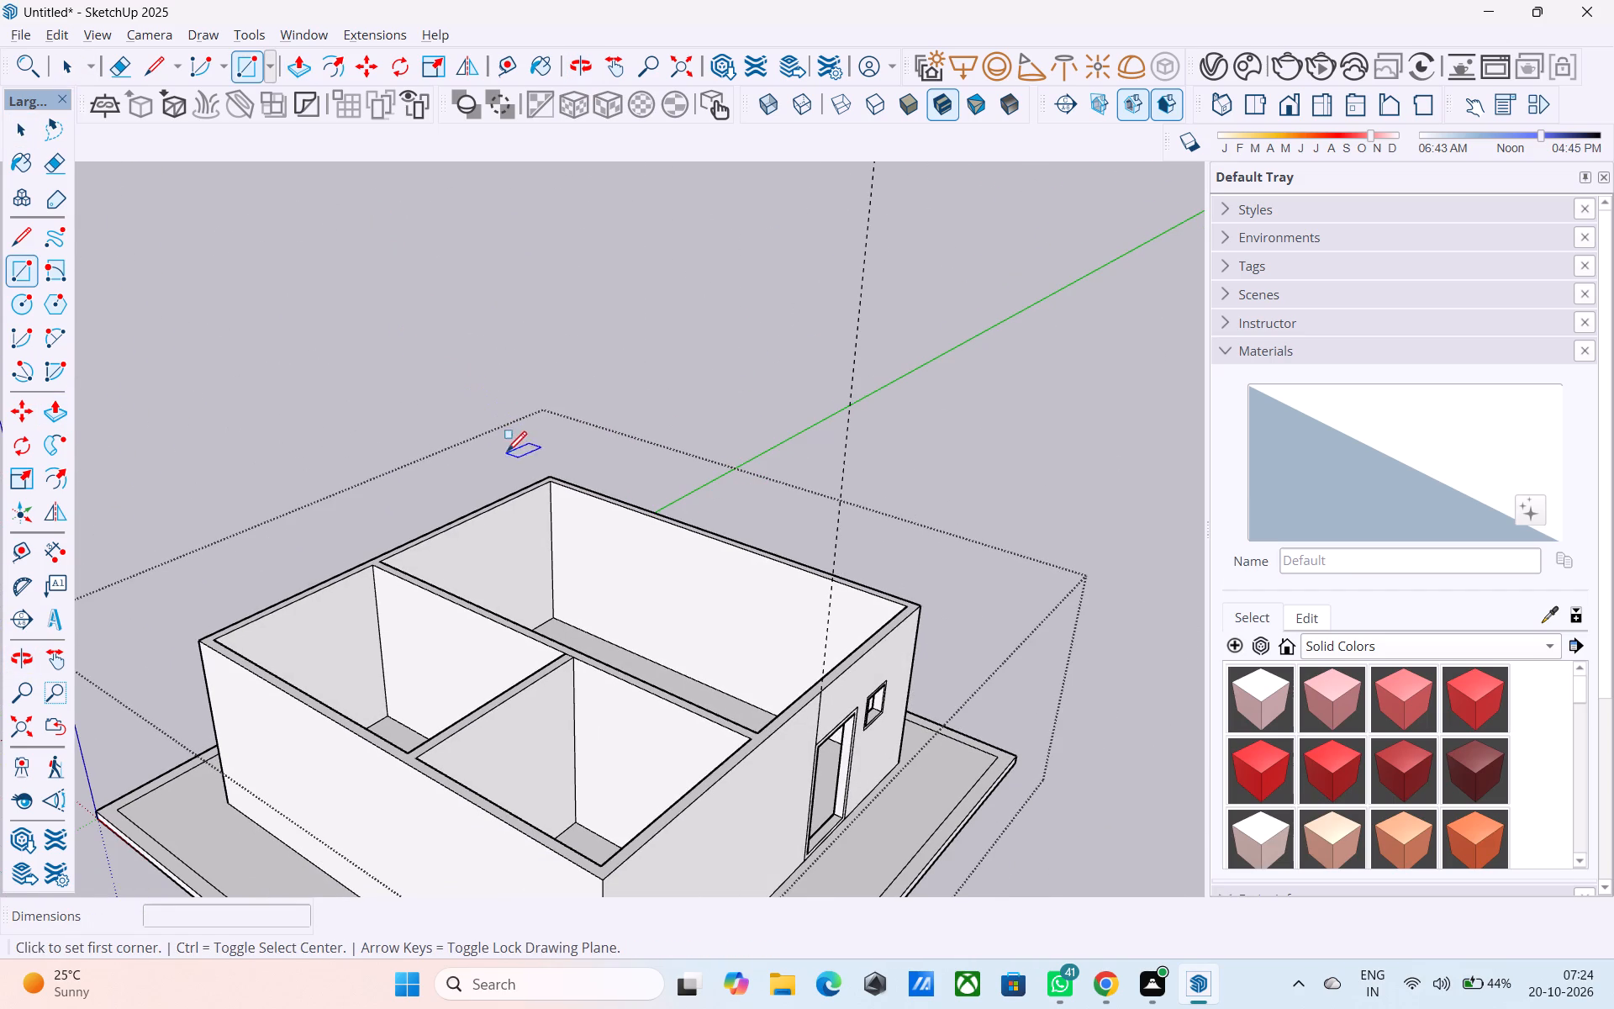
pyautogui.scroll(3, 525, 471)
pyautogui.click(556, 489)
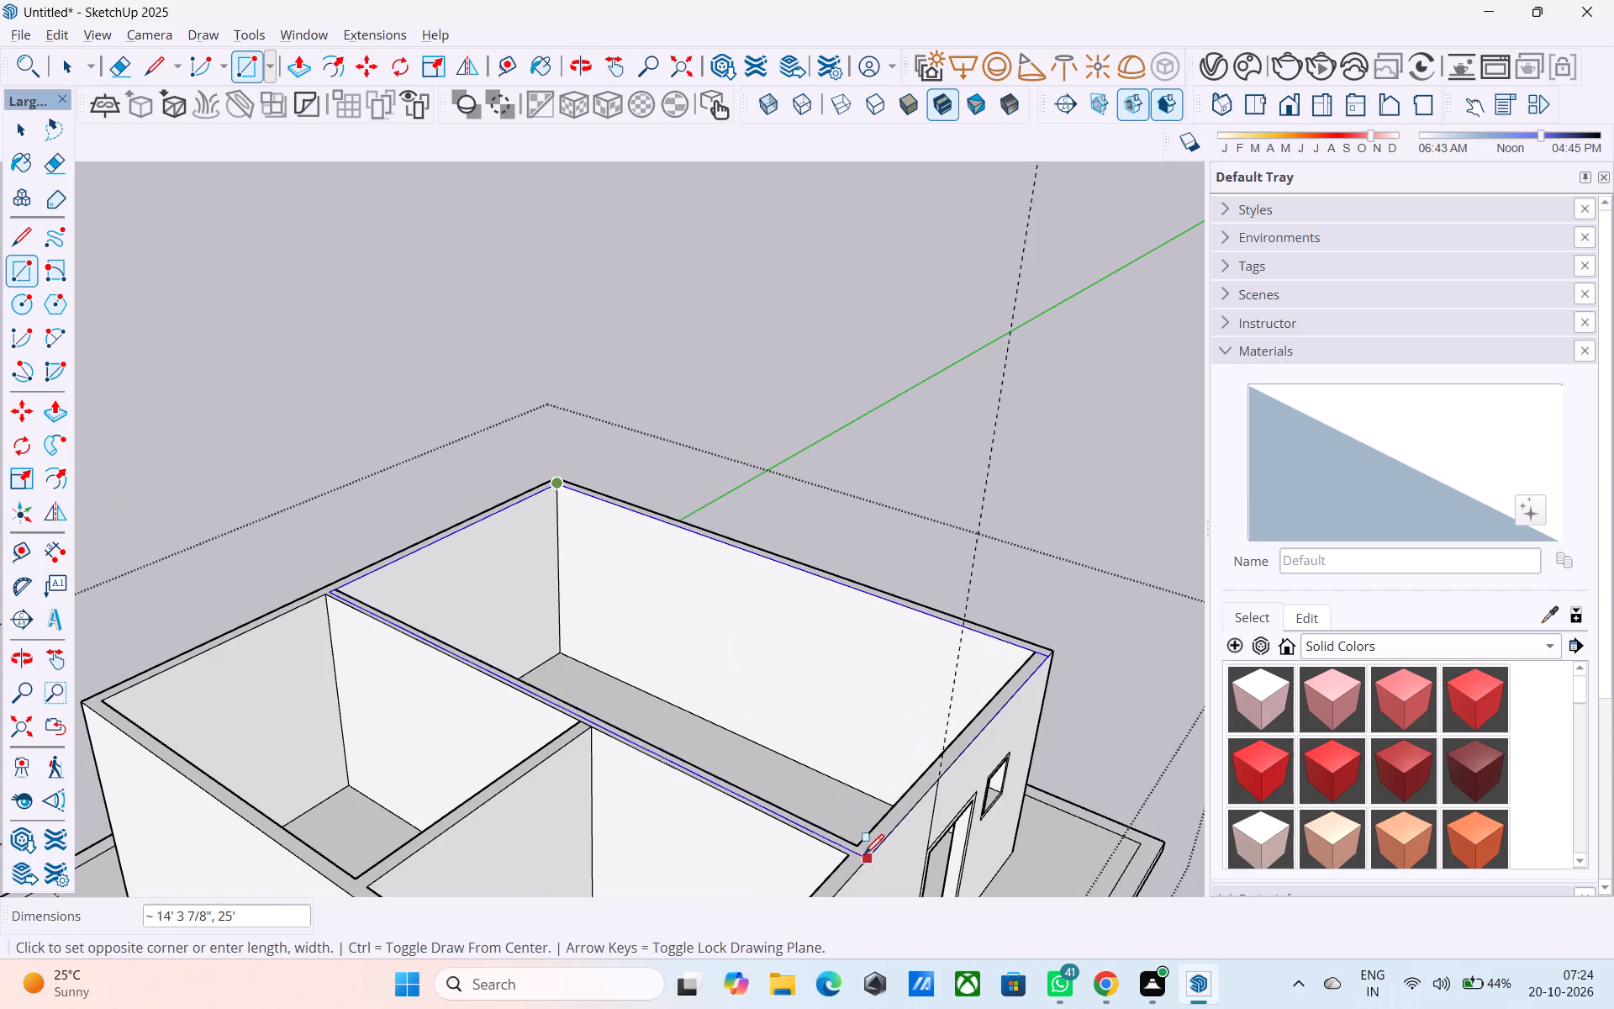
pyautogui.click(861, 852)
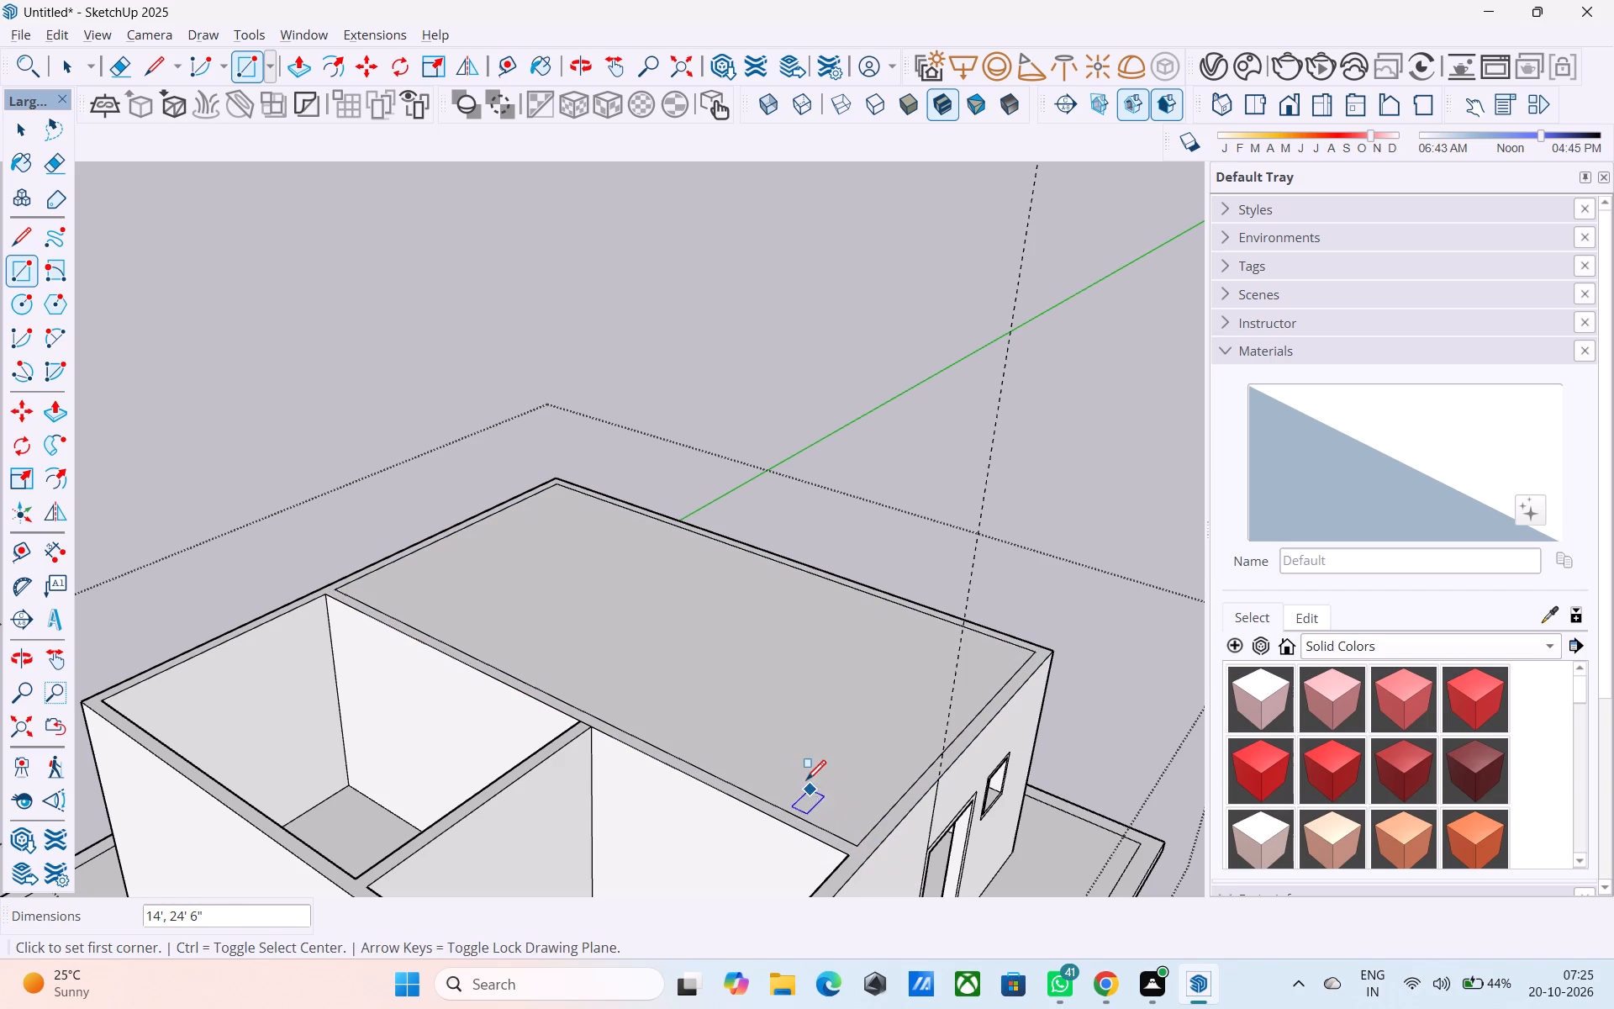
# Reverse the new face covering the largest room.
pyautogui.press('space')
pyautogui.click(720, 749)
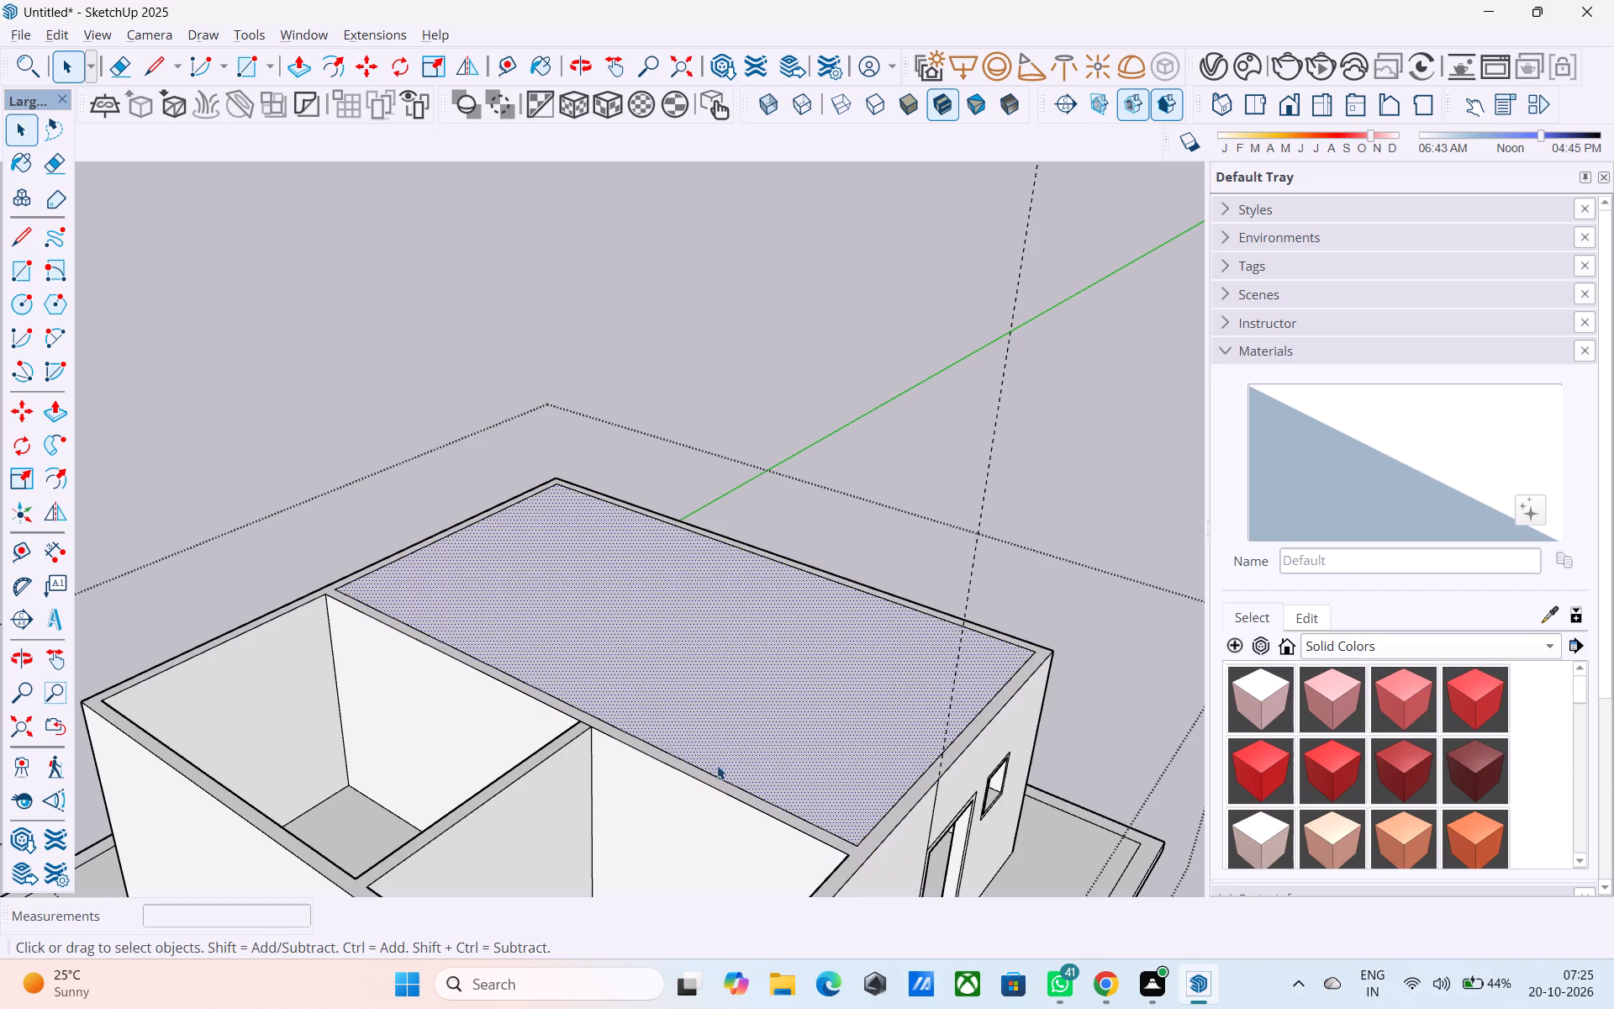
pyautogui.rightClick(713, 693)
pyautogui.click(815, 457)
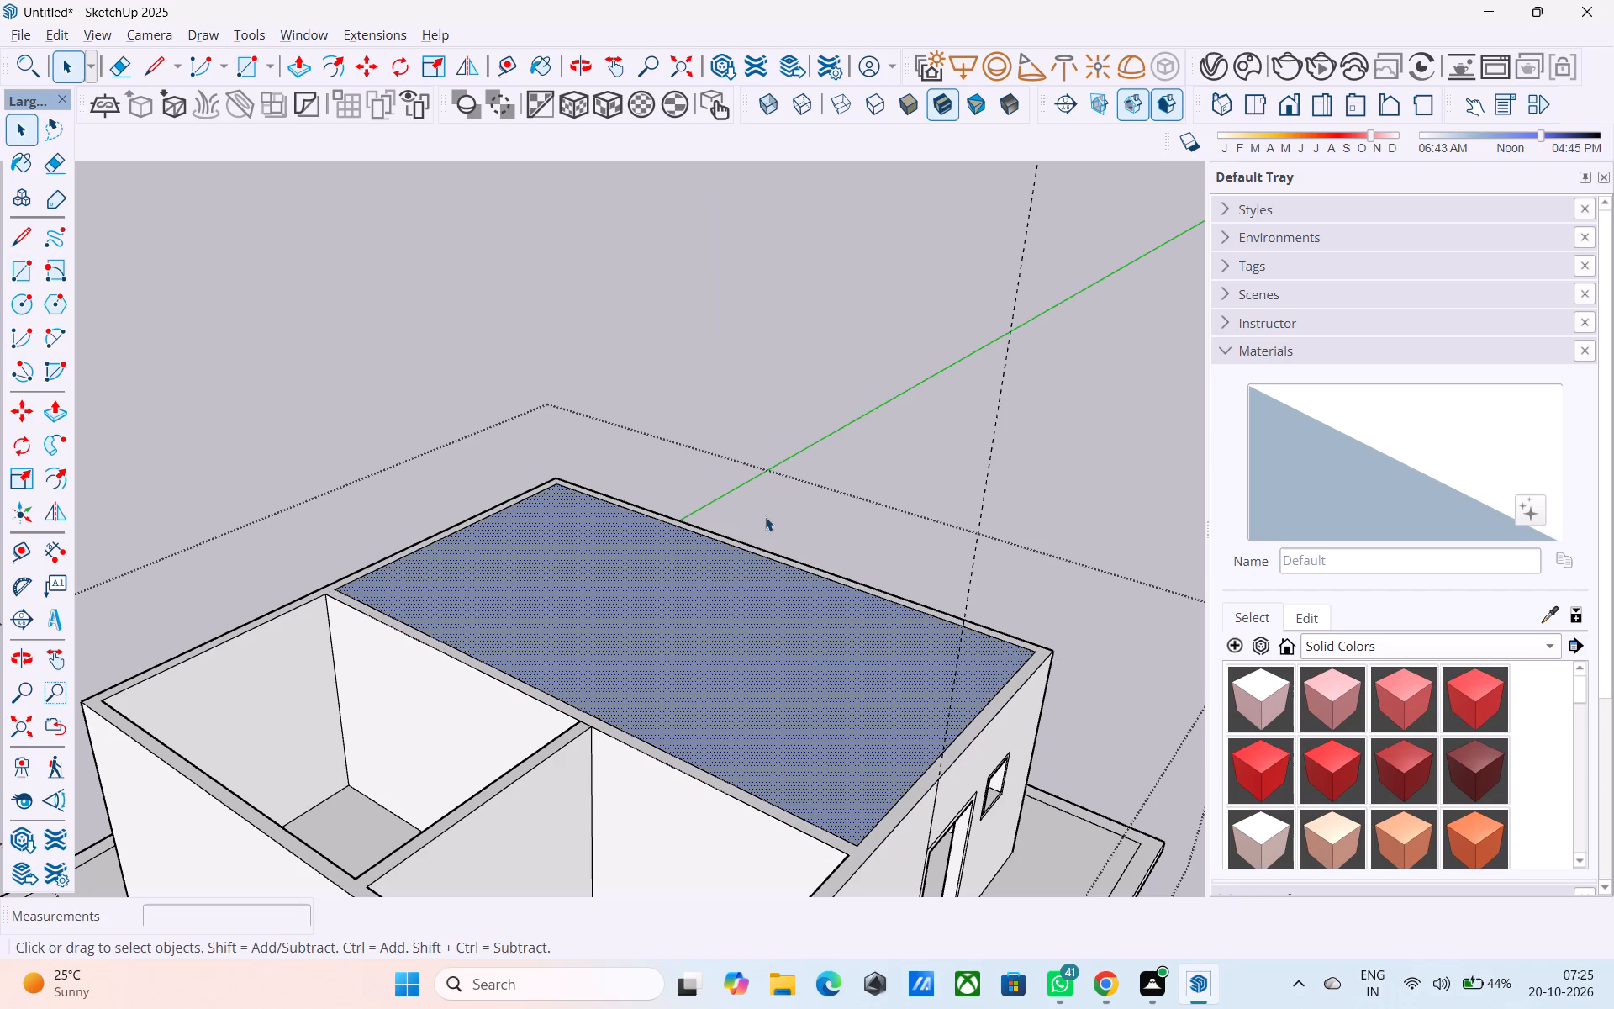
# Draw a 6" vertical line upward from the covering face's far corner.
pyautogui.press('l')
pyautogui.scroll(4, 544, 473)
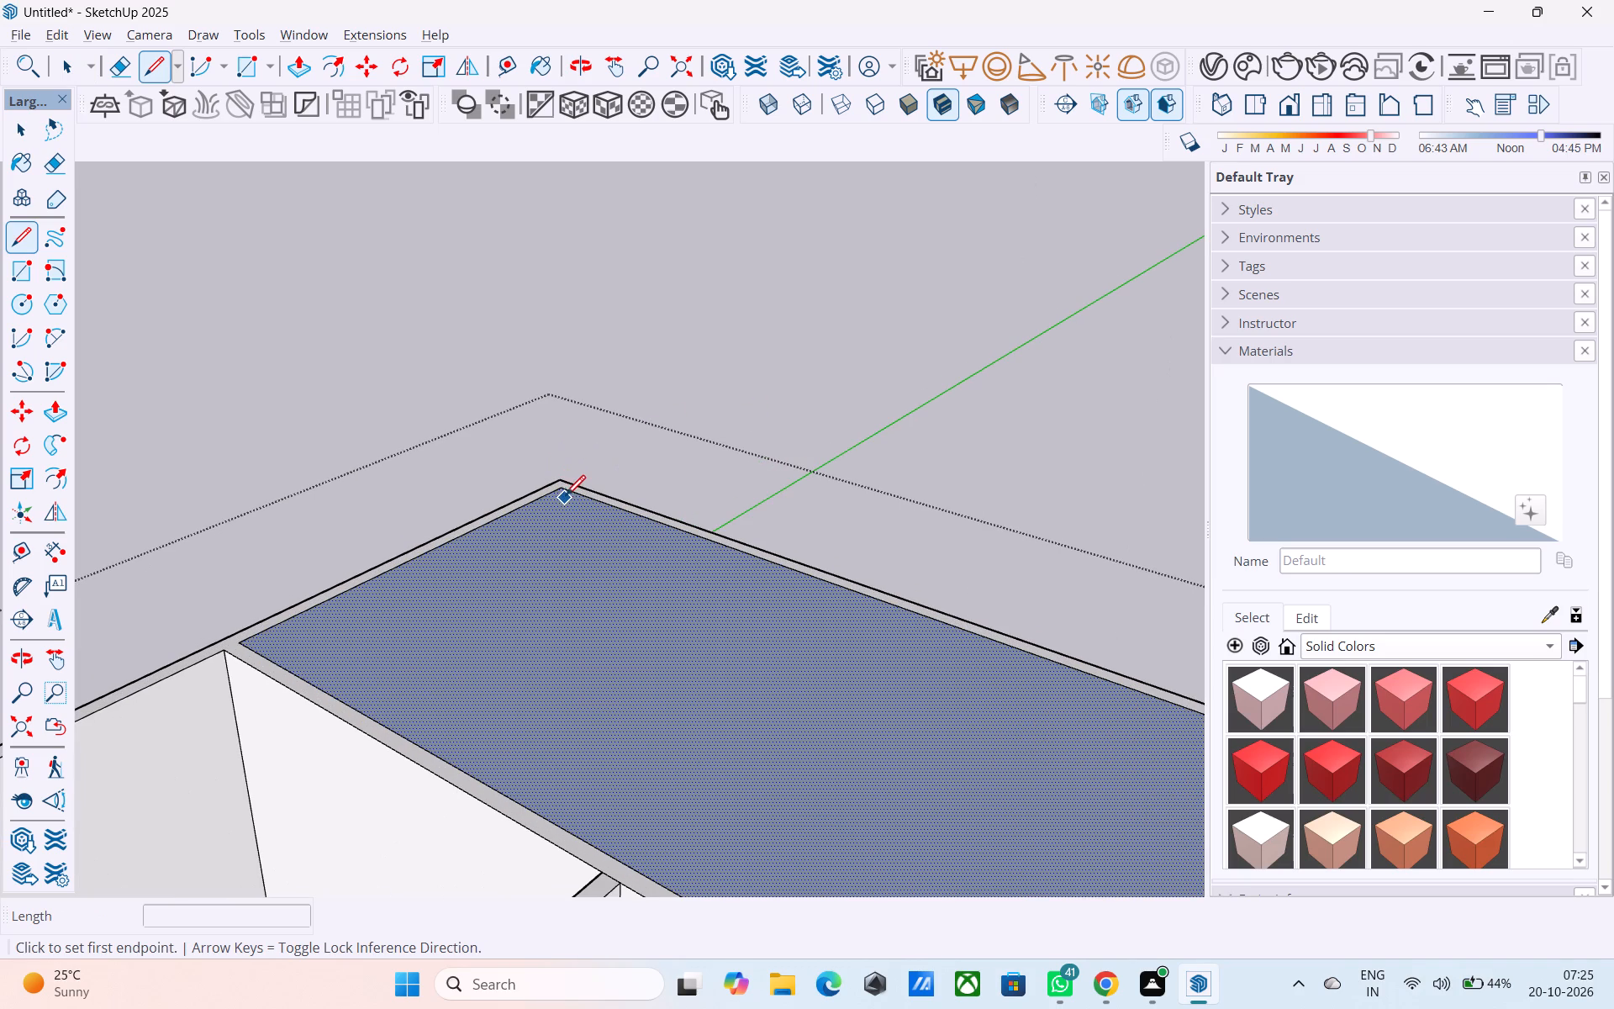
pyautogui.click(564, 494)
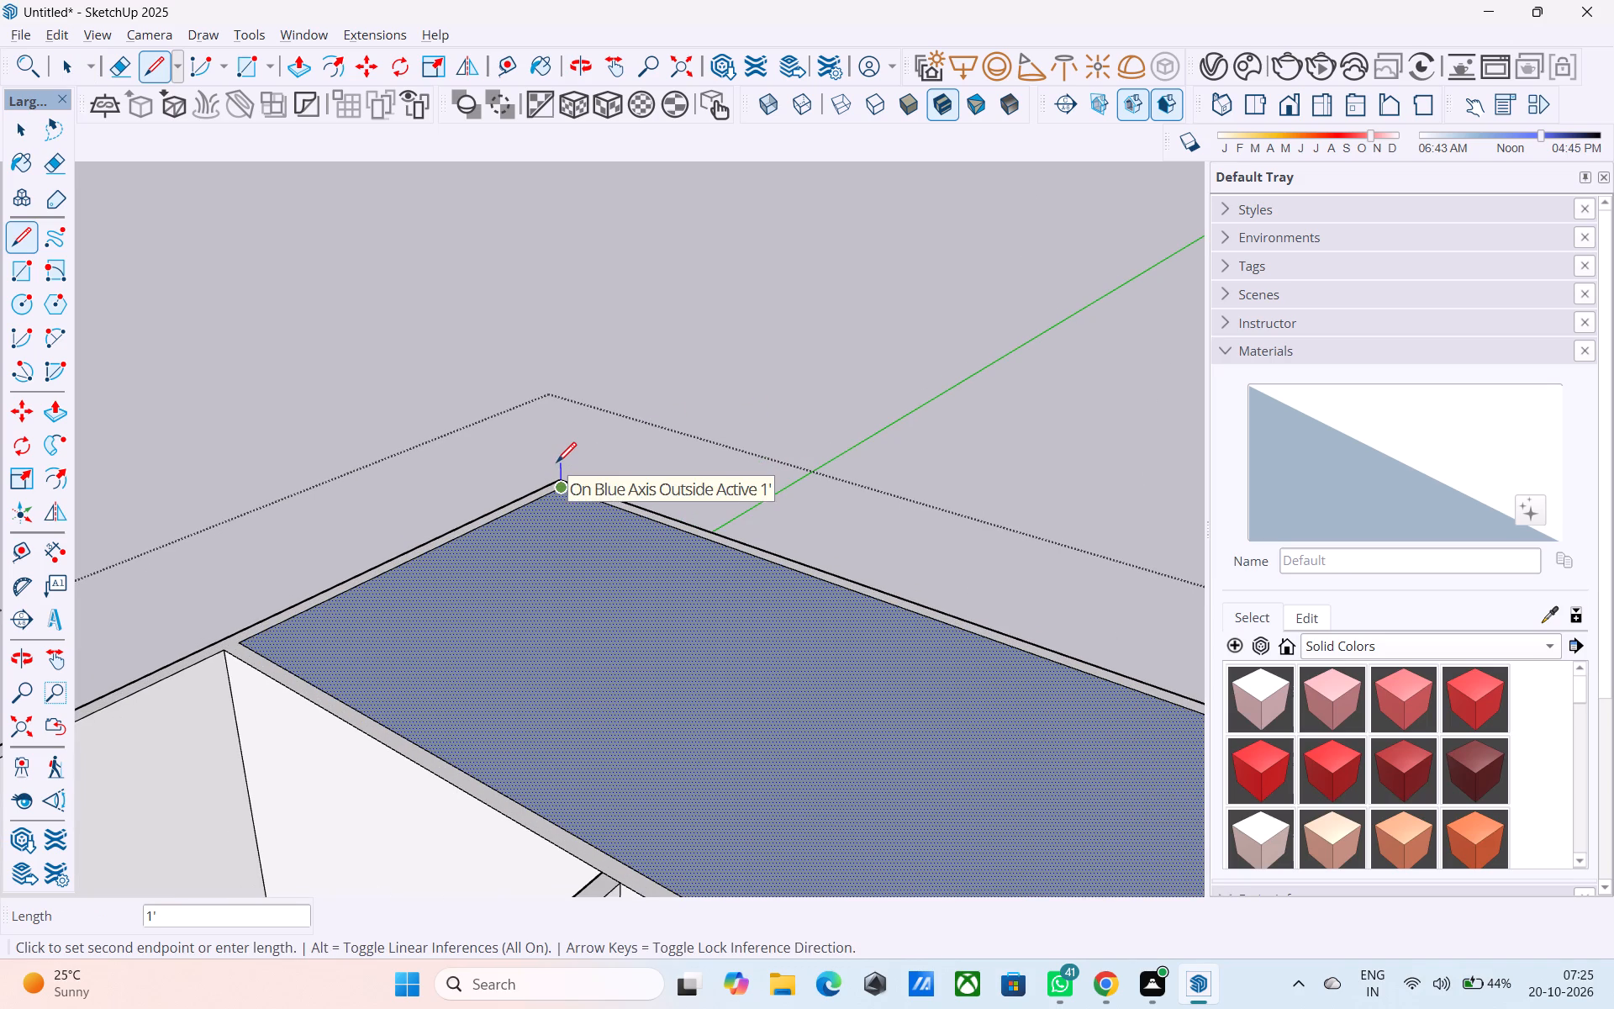
pyautogui.write('6"')
pyautogui.press('Return')
pyautogui.press('space')
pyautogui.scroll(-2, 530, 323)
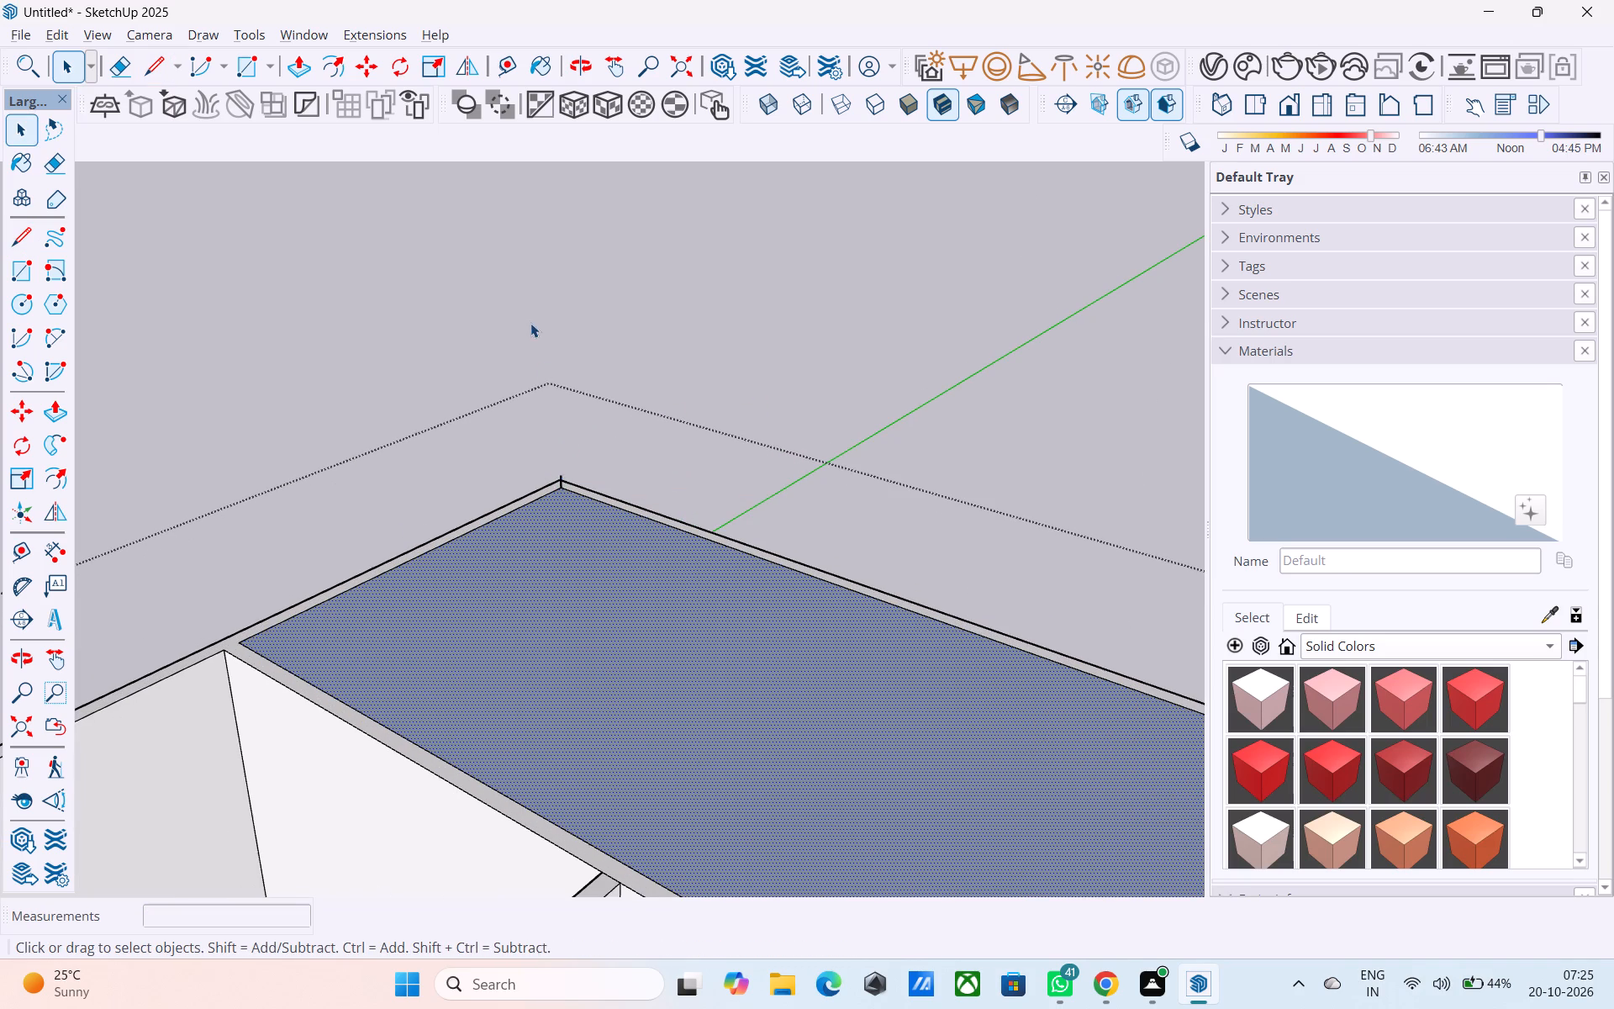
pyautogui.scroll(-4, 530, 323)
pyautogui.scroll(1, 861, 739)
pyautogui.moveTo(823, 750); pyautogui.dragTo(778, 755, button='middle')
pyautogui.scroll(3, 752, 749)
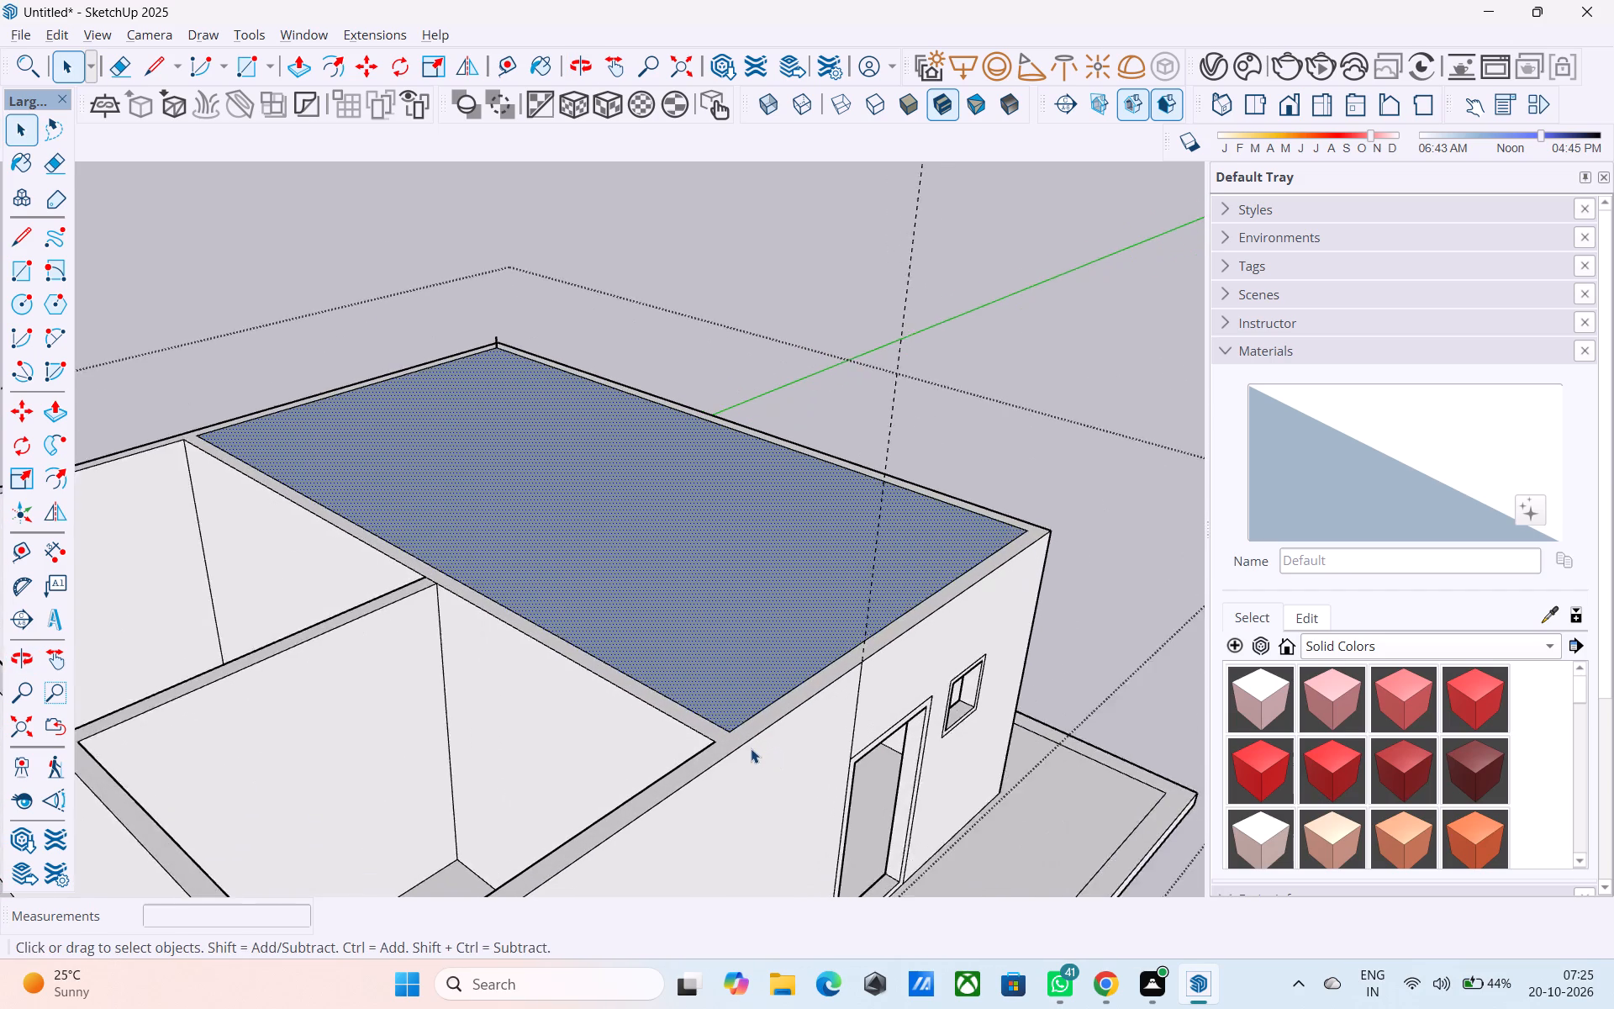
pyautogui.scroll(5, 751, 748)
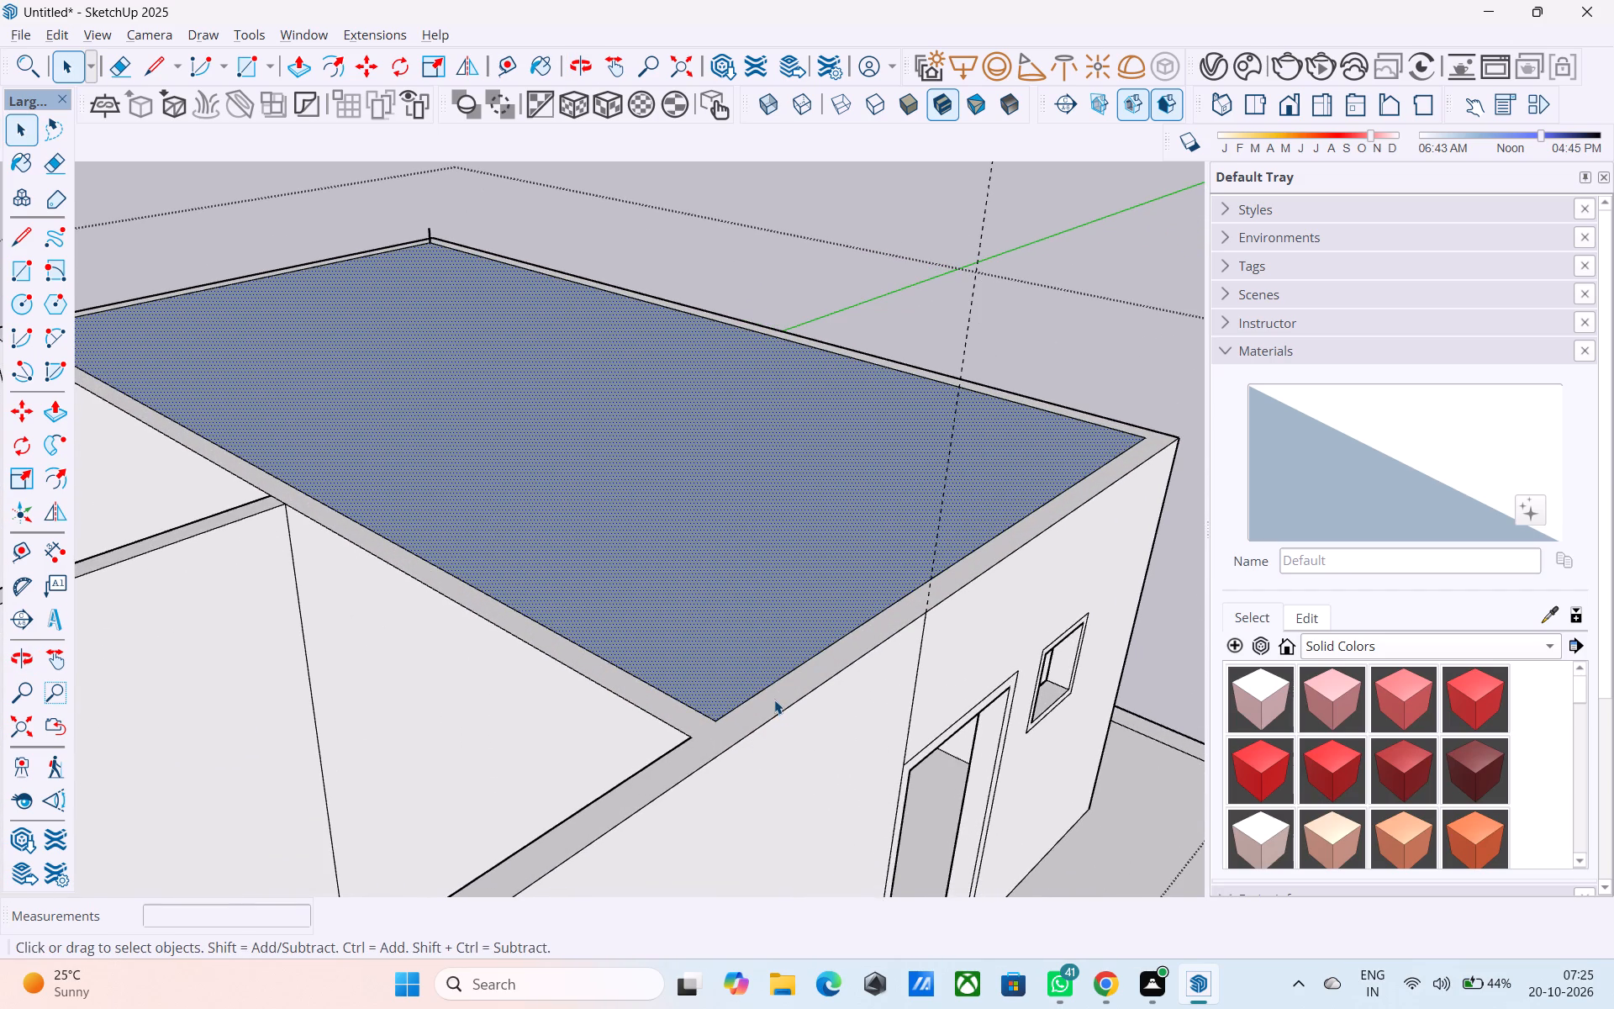
# Draw a 6" vertical line upward from the covering face's near corner, diagonally opposite the first vertical line.
pyautogui.press('l')
pyautogui.click(720, 720)
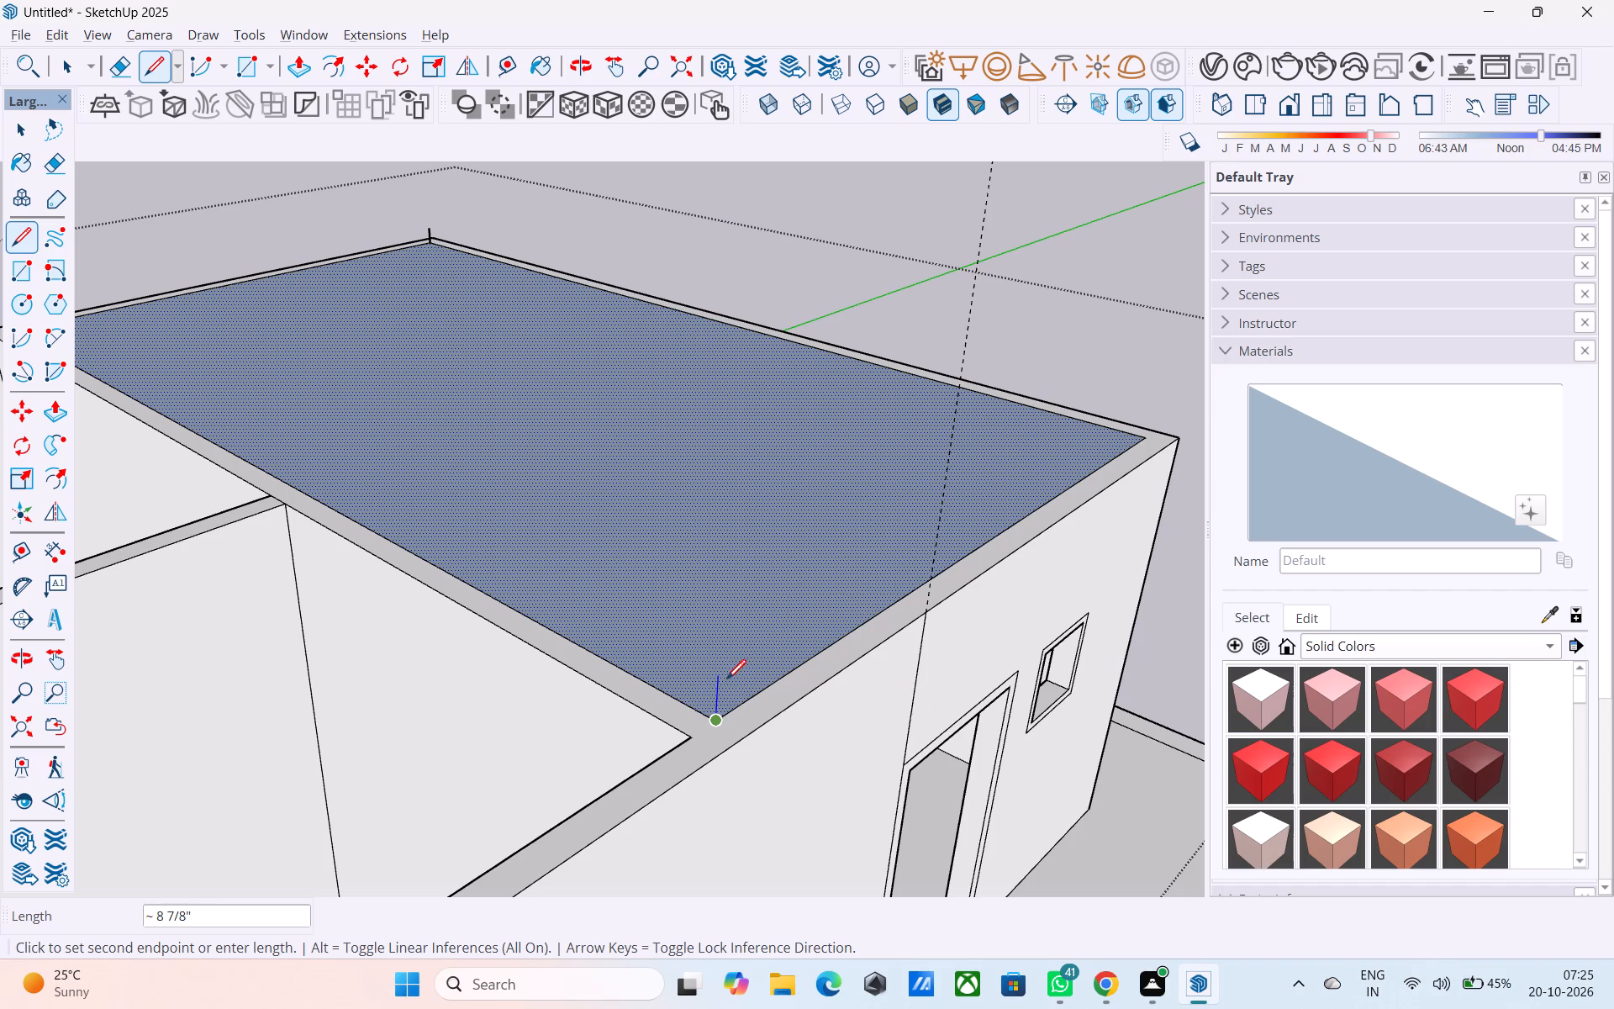
pyautogui.click(728, 689)
# Draw a 24'6" by 14' rectangle between the tops of the two vertical corner lines above the largest room.
pyautogui.press('r')
pyautogui.click(430, 225)
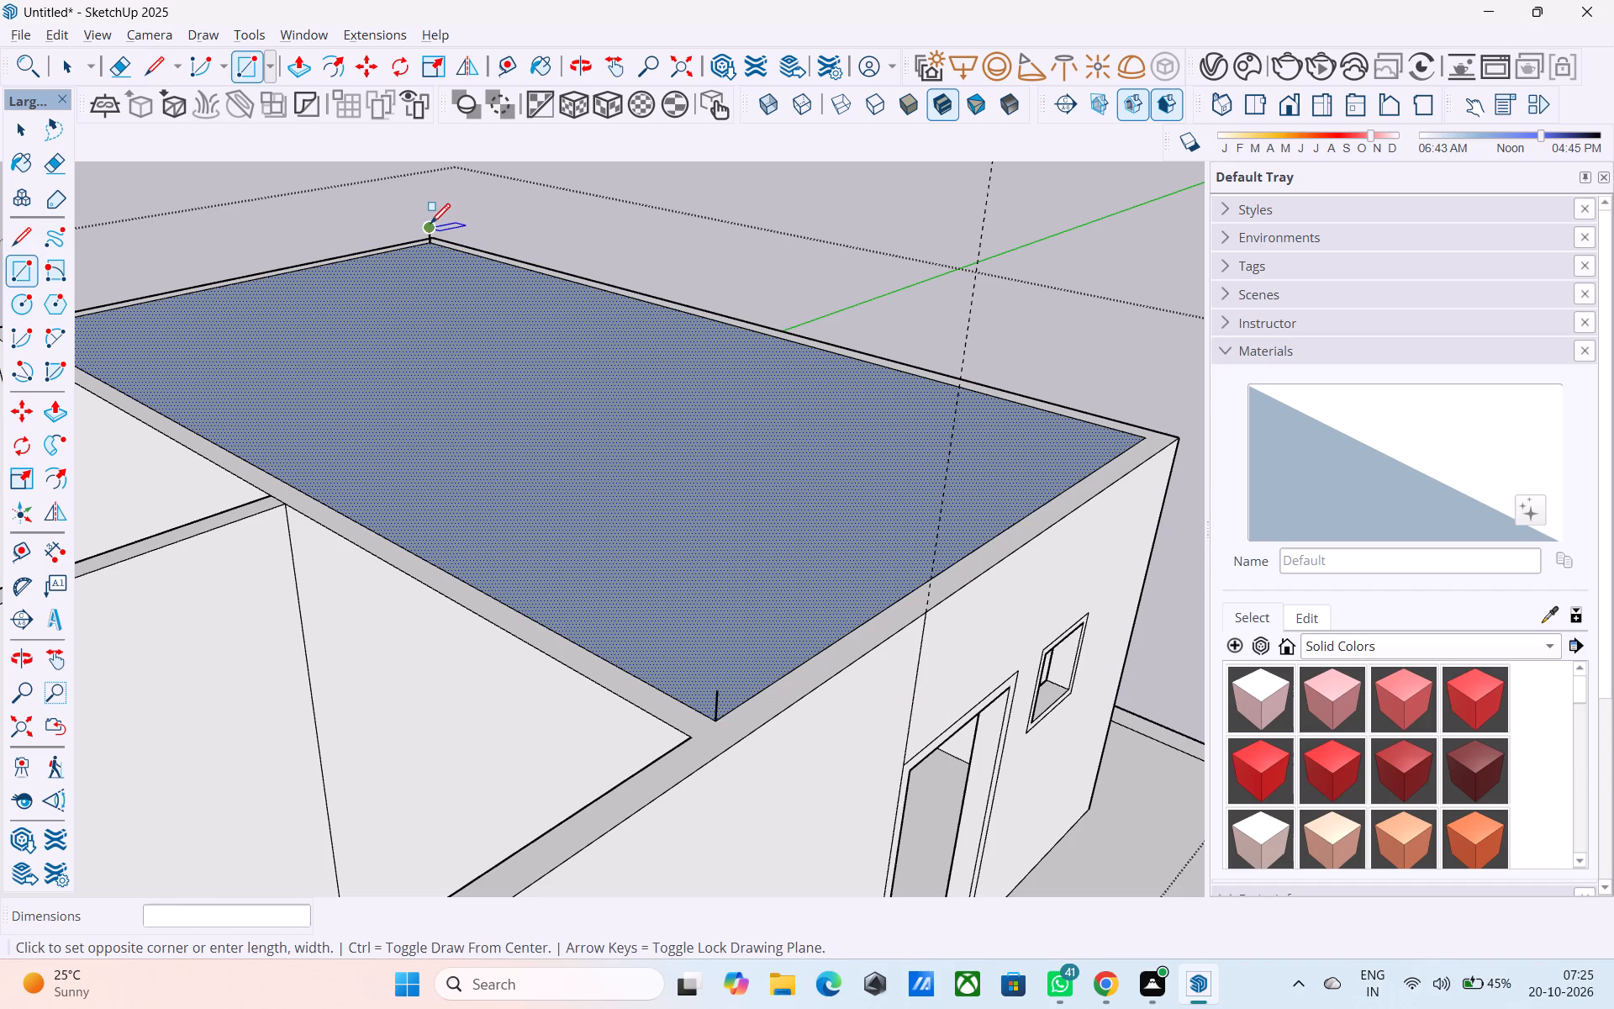
pyautogui.click(727, 686)
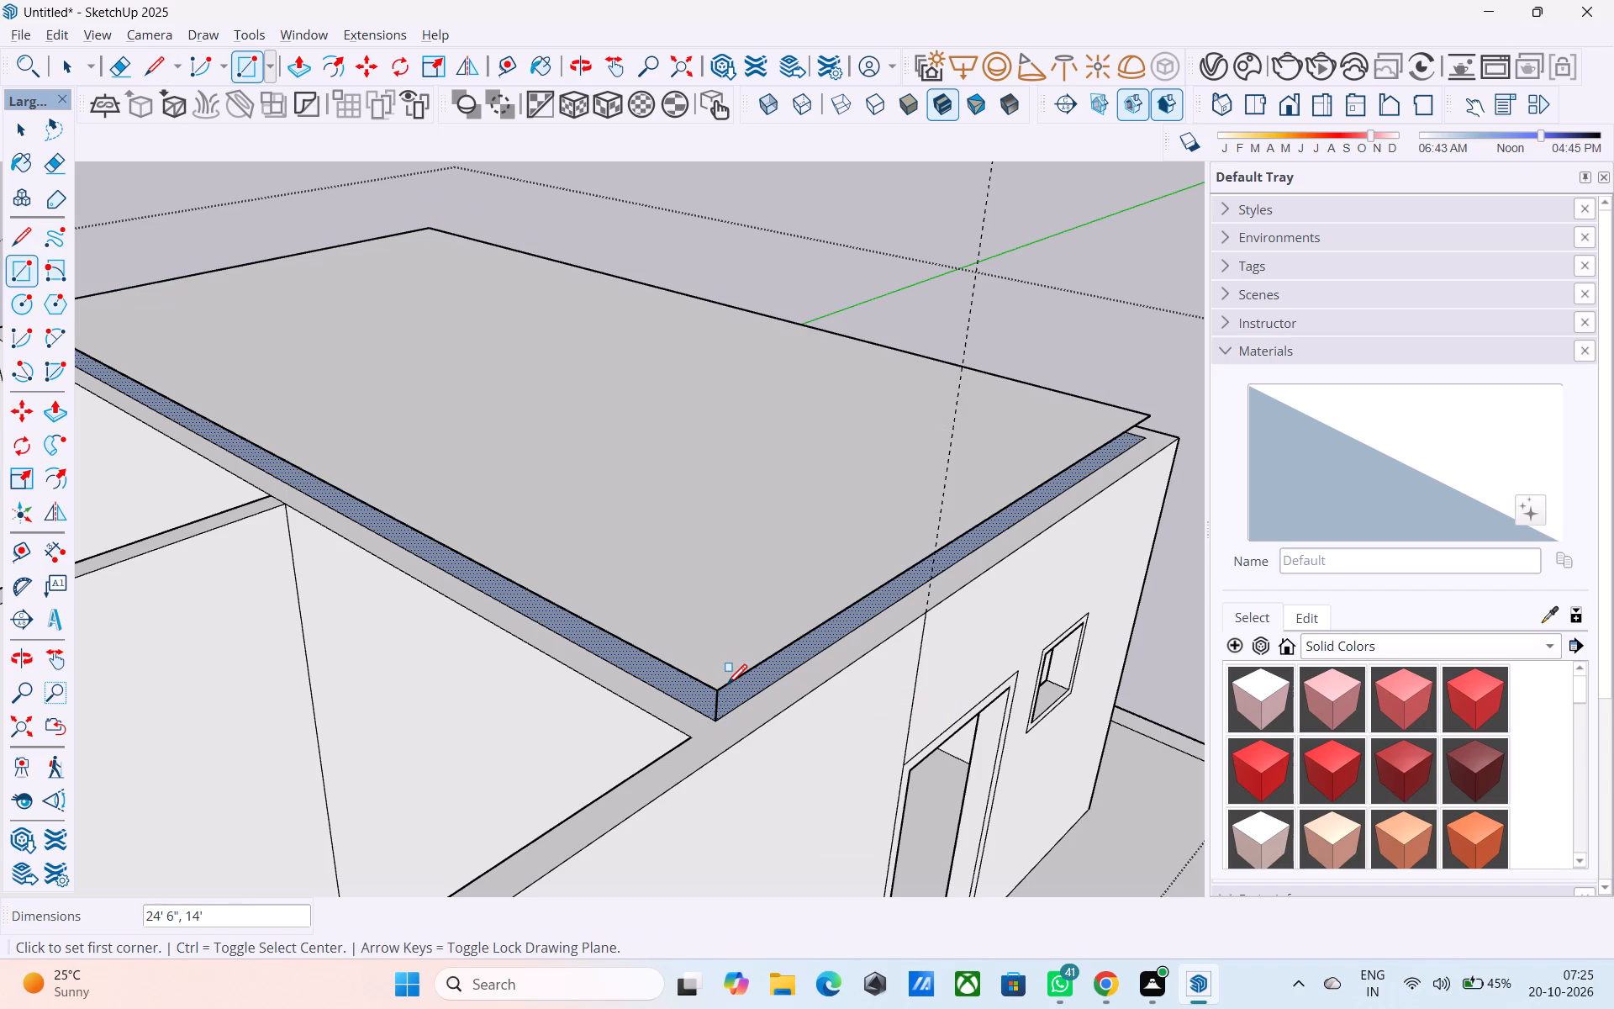
# Draw a 6" vertical line joining the lower and upper faces at their outer corner on the door wall side.
pyautogui.scroll(-1, 739, 644)
pyautogui.click(145, 71)
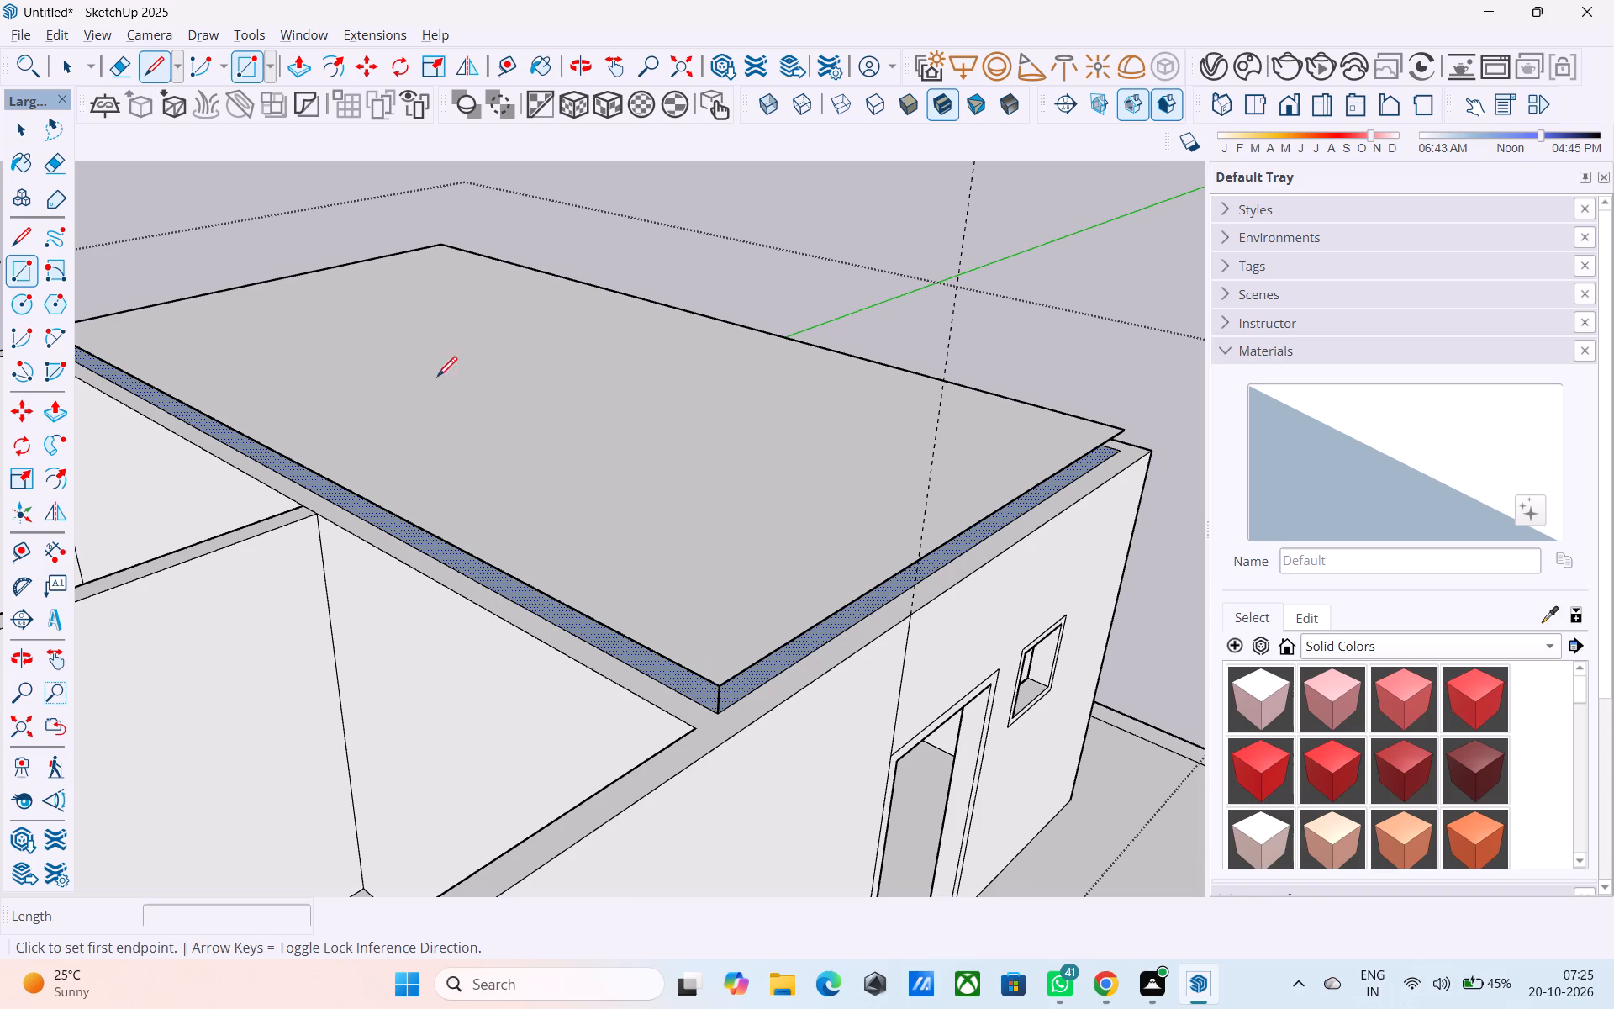
pyautogui.moveTo(651, 468); pyautogui.dragTo(487, 451, button='middle')
pyautogui.scroll(6, 790, 454)
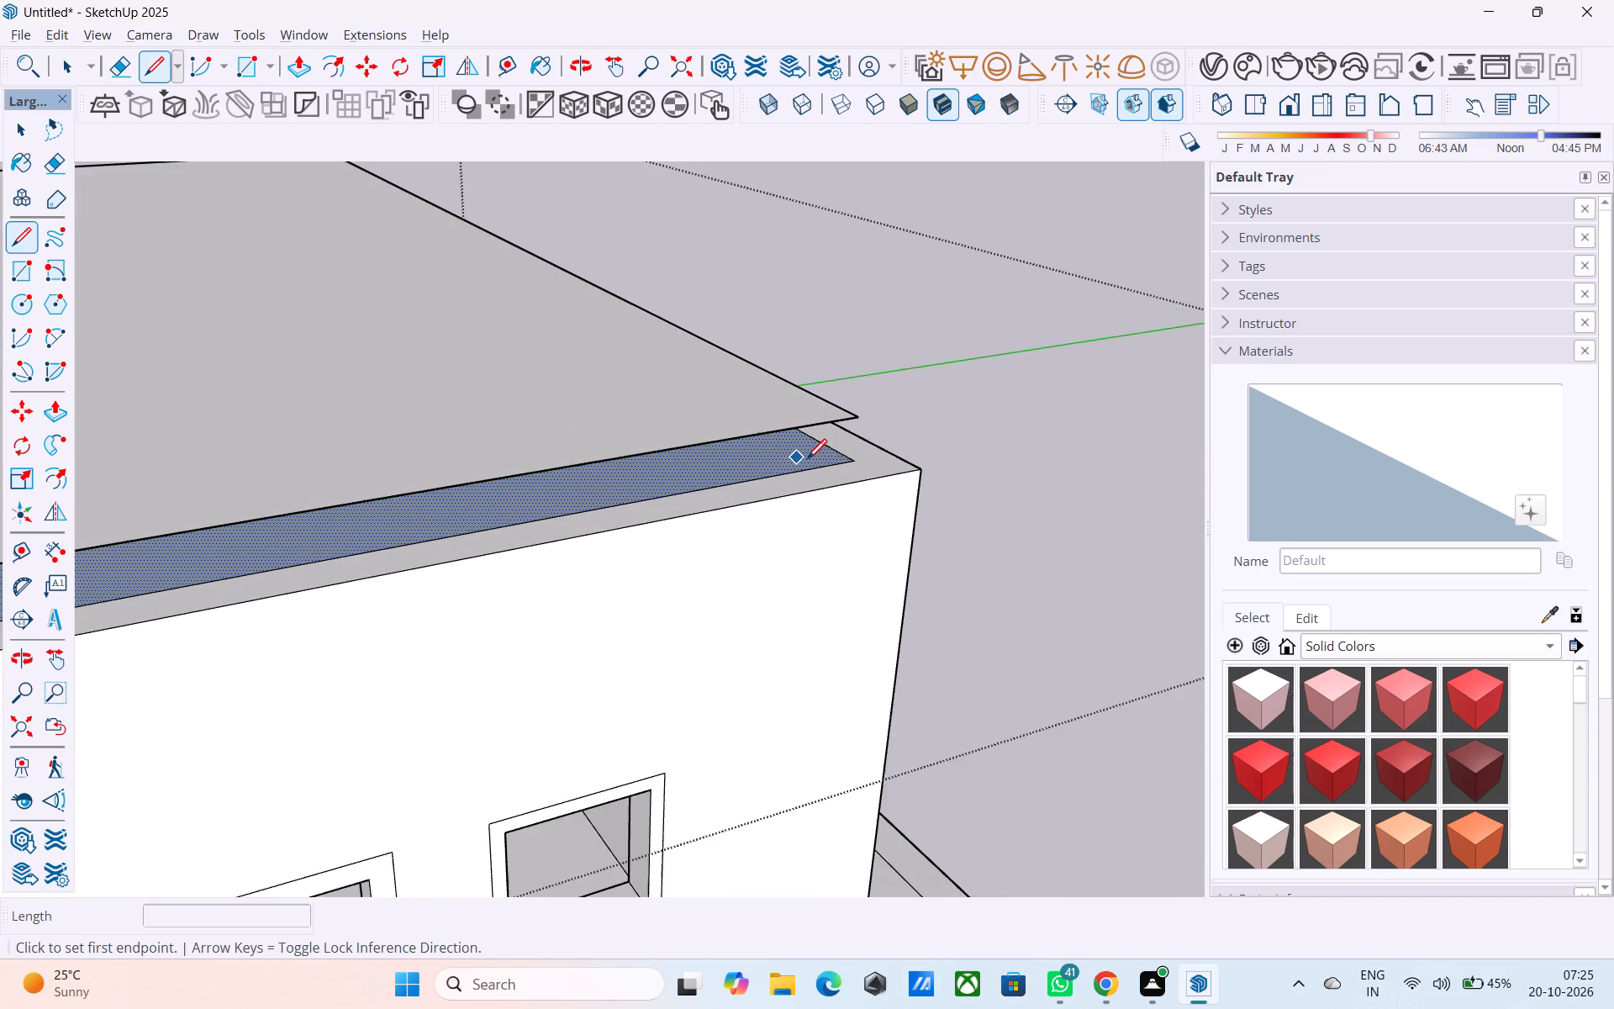
pyautogui.scroll(3, 807, 461)
pyautogui.click(859, 457)
pyautogui.click(863, 406)
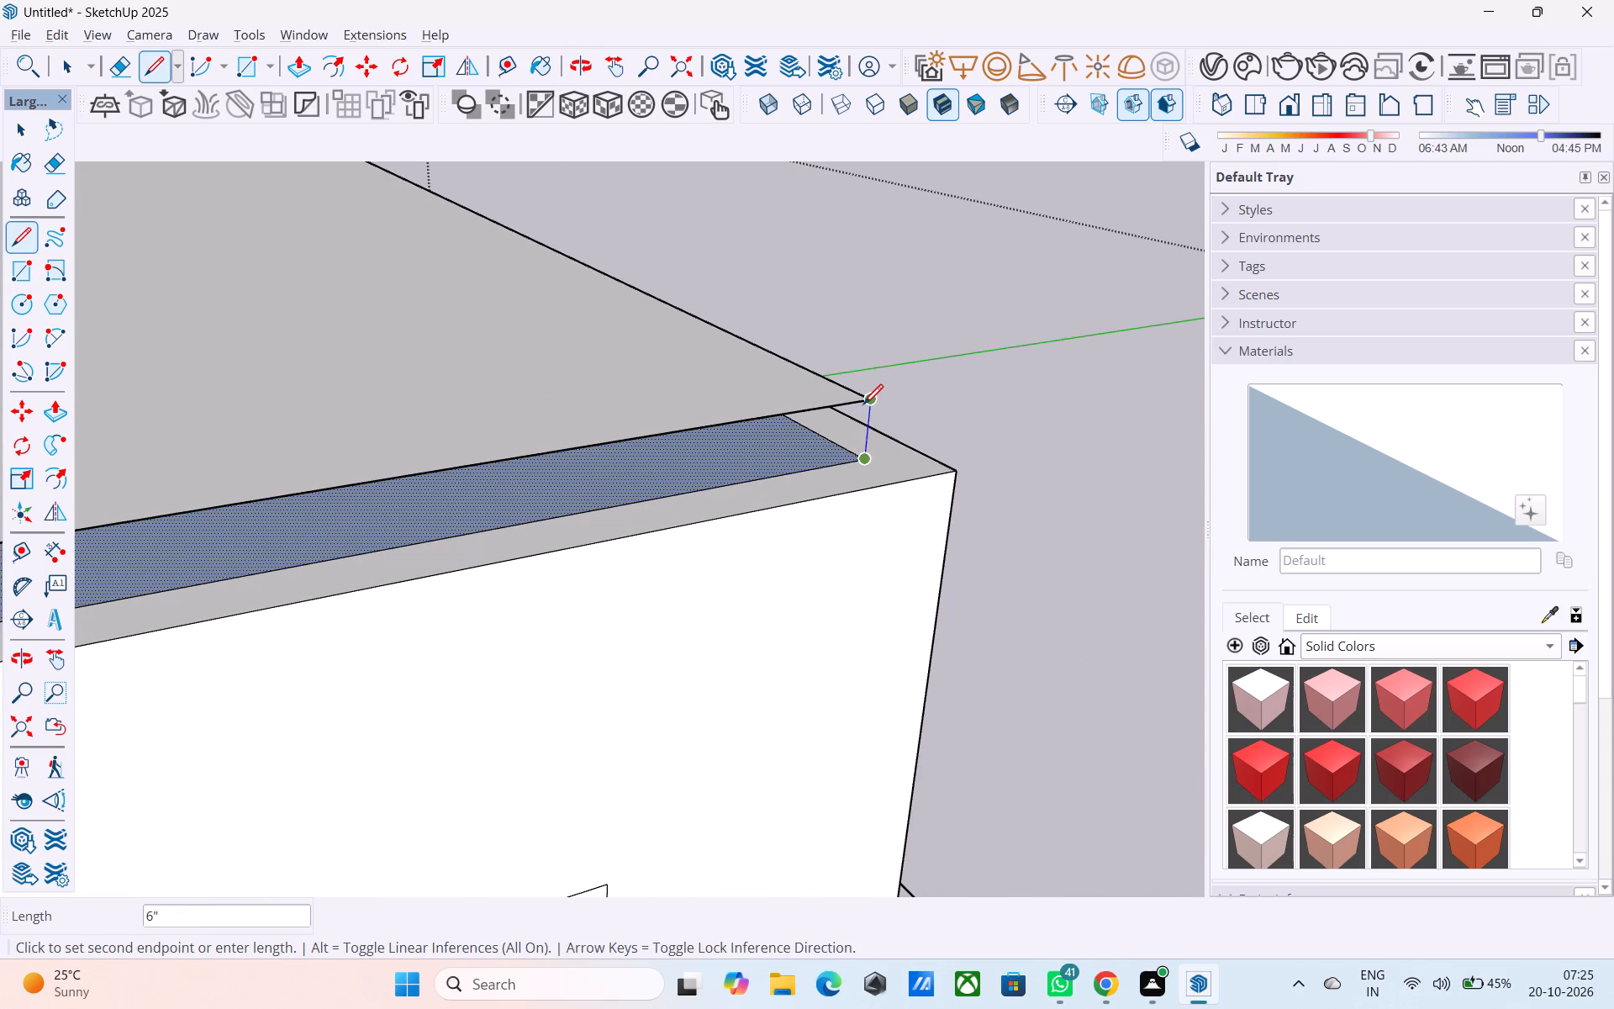
# Draw a 6" vertical line joining both faces at the last open corner, closing the roof slab's sides.
pyautogui.scroll(-16, 863, 410)
pyautogui.moveTo(563, 505); pyautogui.dragTo(1294, 541, button='middle')
pyautogui.moveTo(748, 531); pyautogui.dragTo(885, 499, button='middle')
pyautogui.scroll(9, 723, 473)
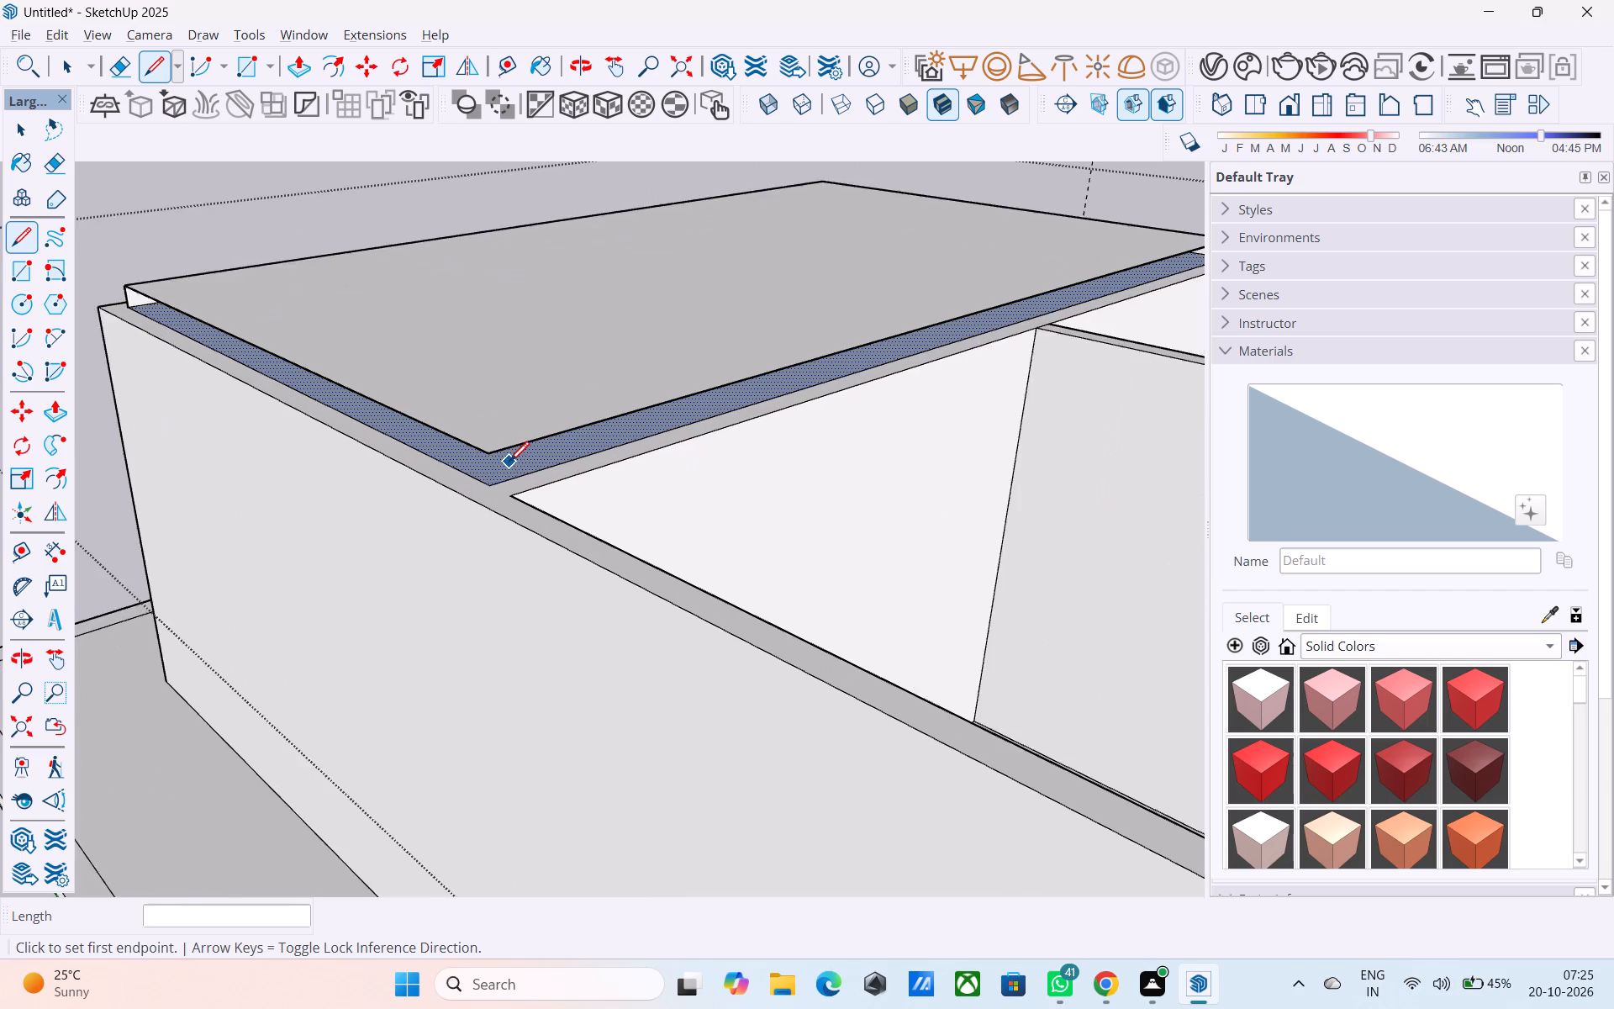
pyautogui.scroll(1, 509, 463)
pyautogui.click(482, 492)
pyautogui.click(481, 452)
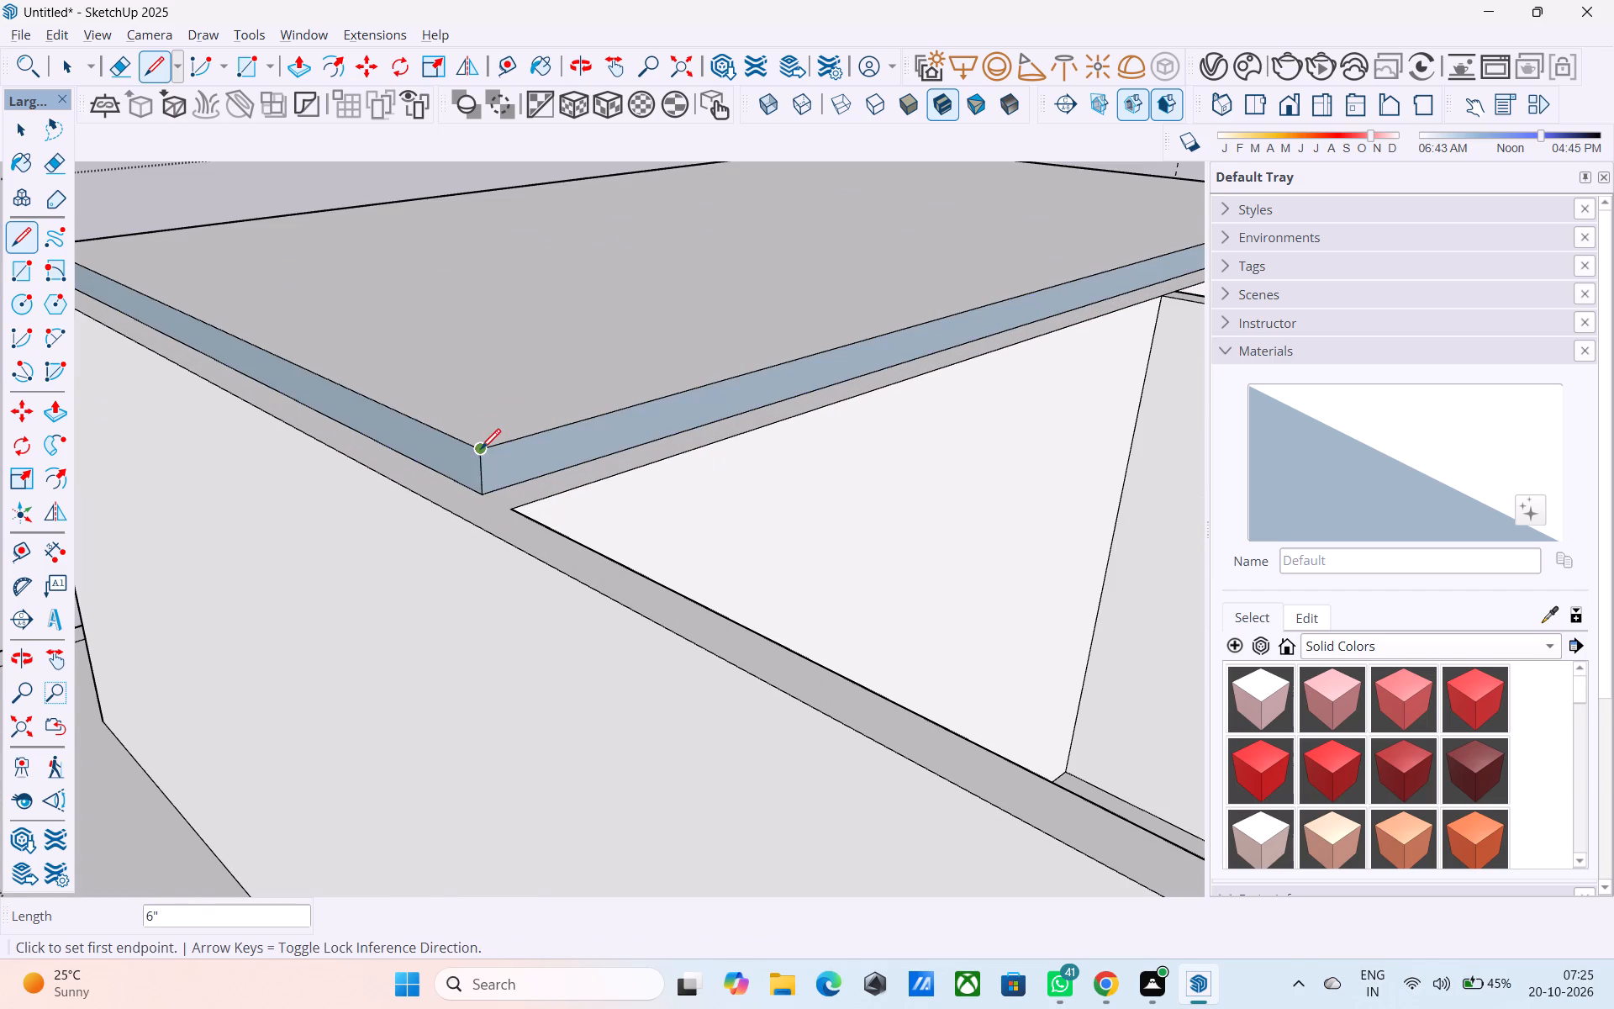
pyautogui.scroll(-8, 501, 429)
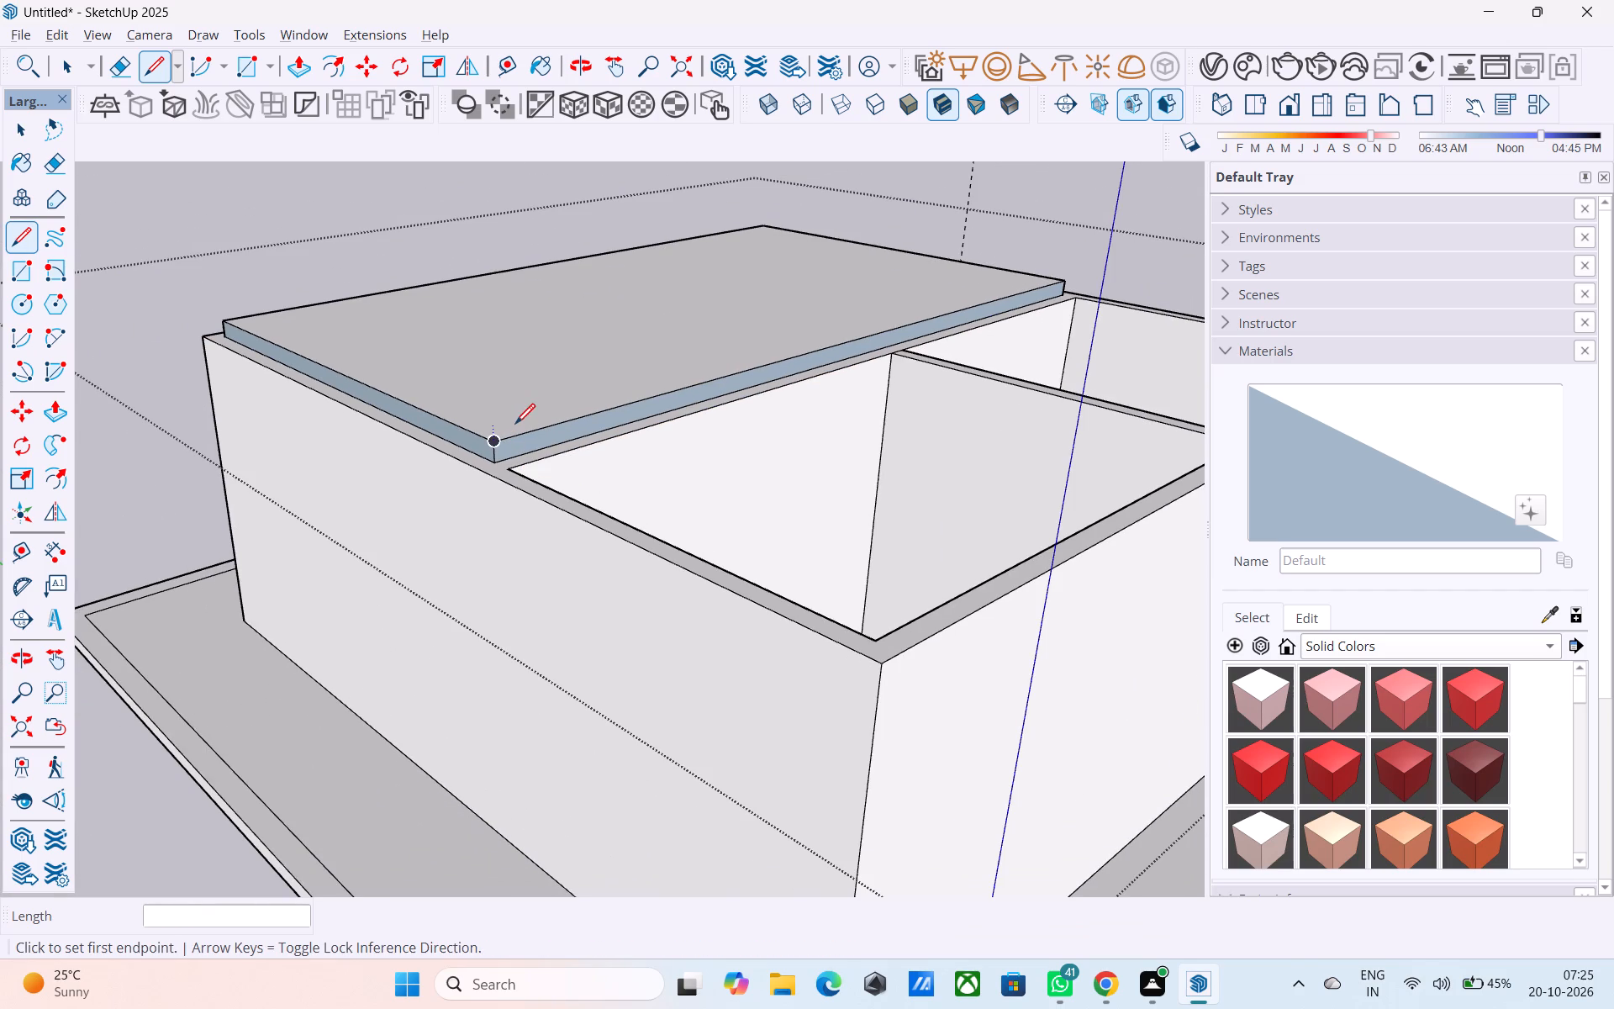
pyautogui.press('space')
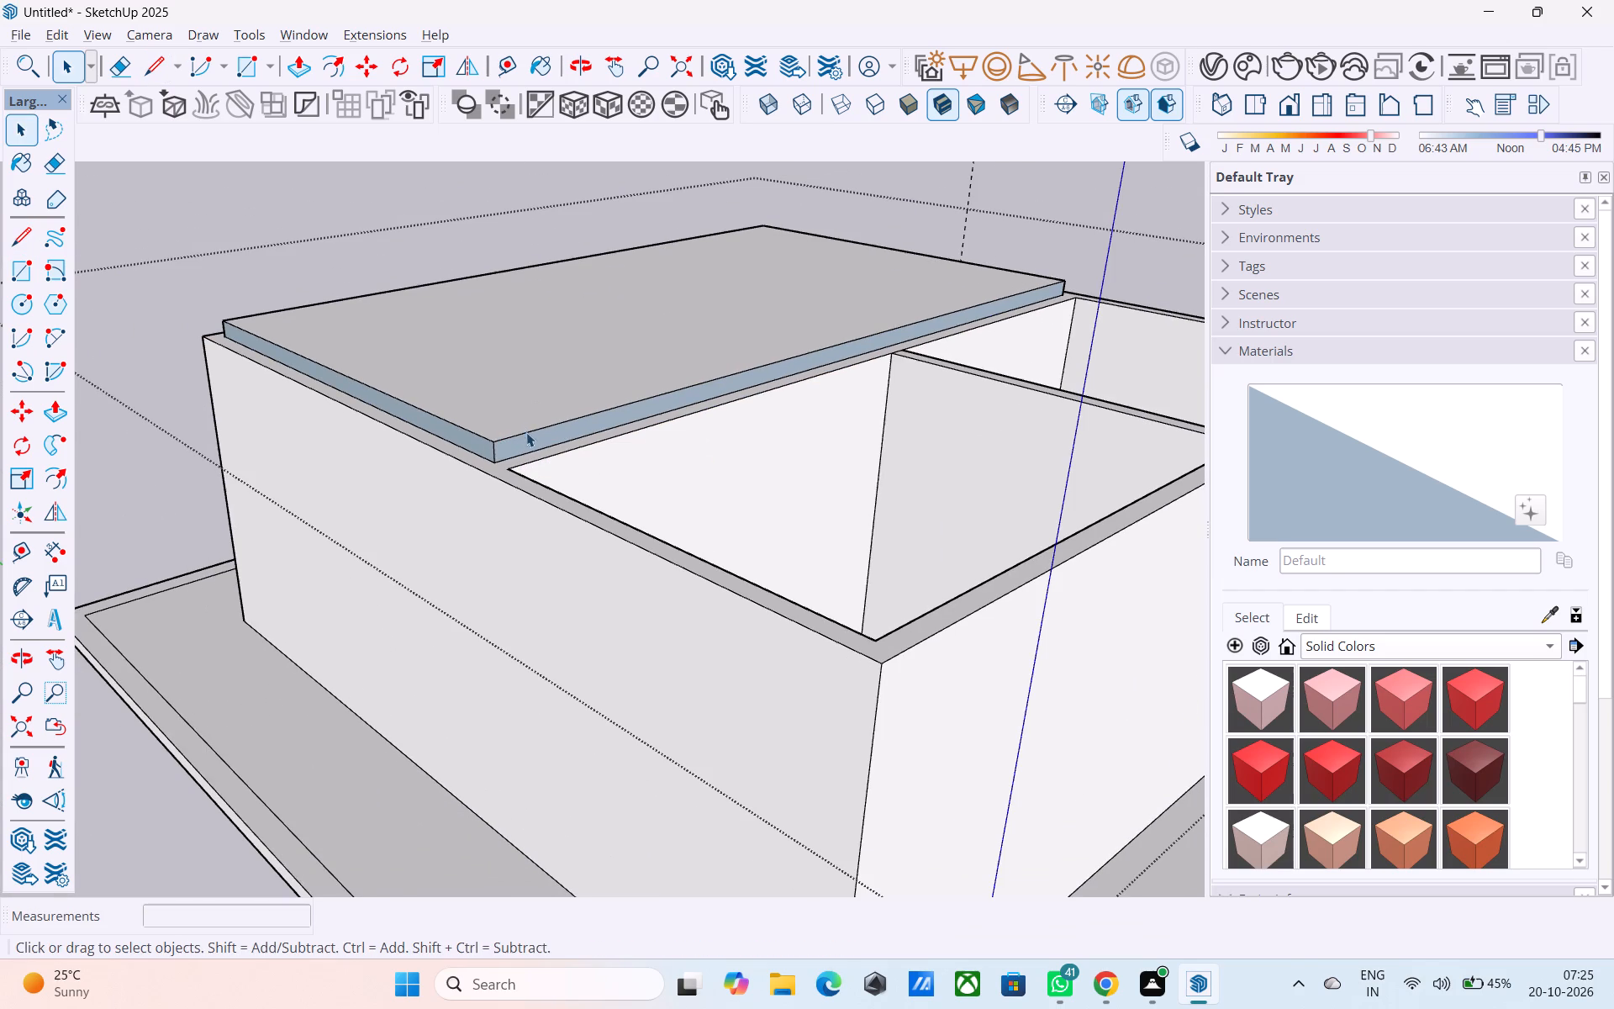
# Save the model in the Downloads folder as "i pro 57".
pyautogui.scroll(-1, 558, 494)
pyautogui.moveTo(866, 751); pyautogui.dragTo(757, 742, button='middle')
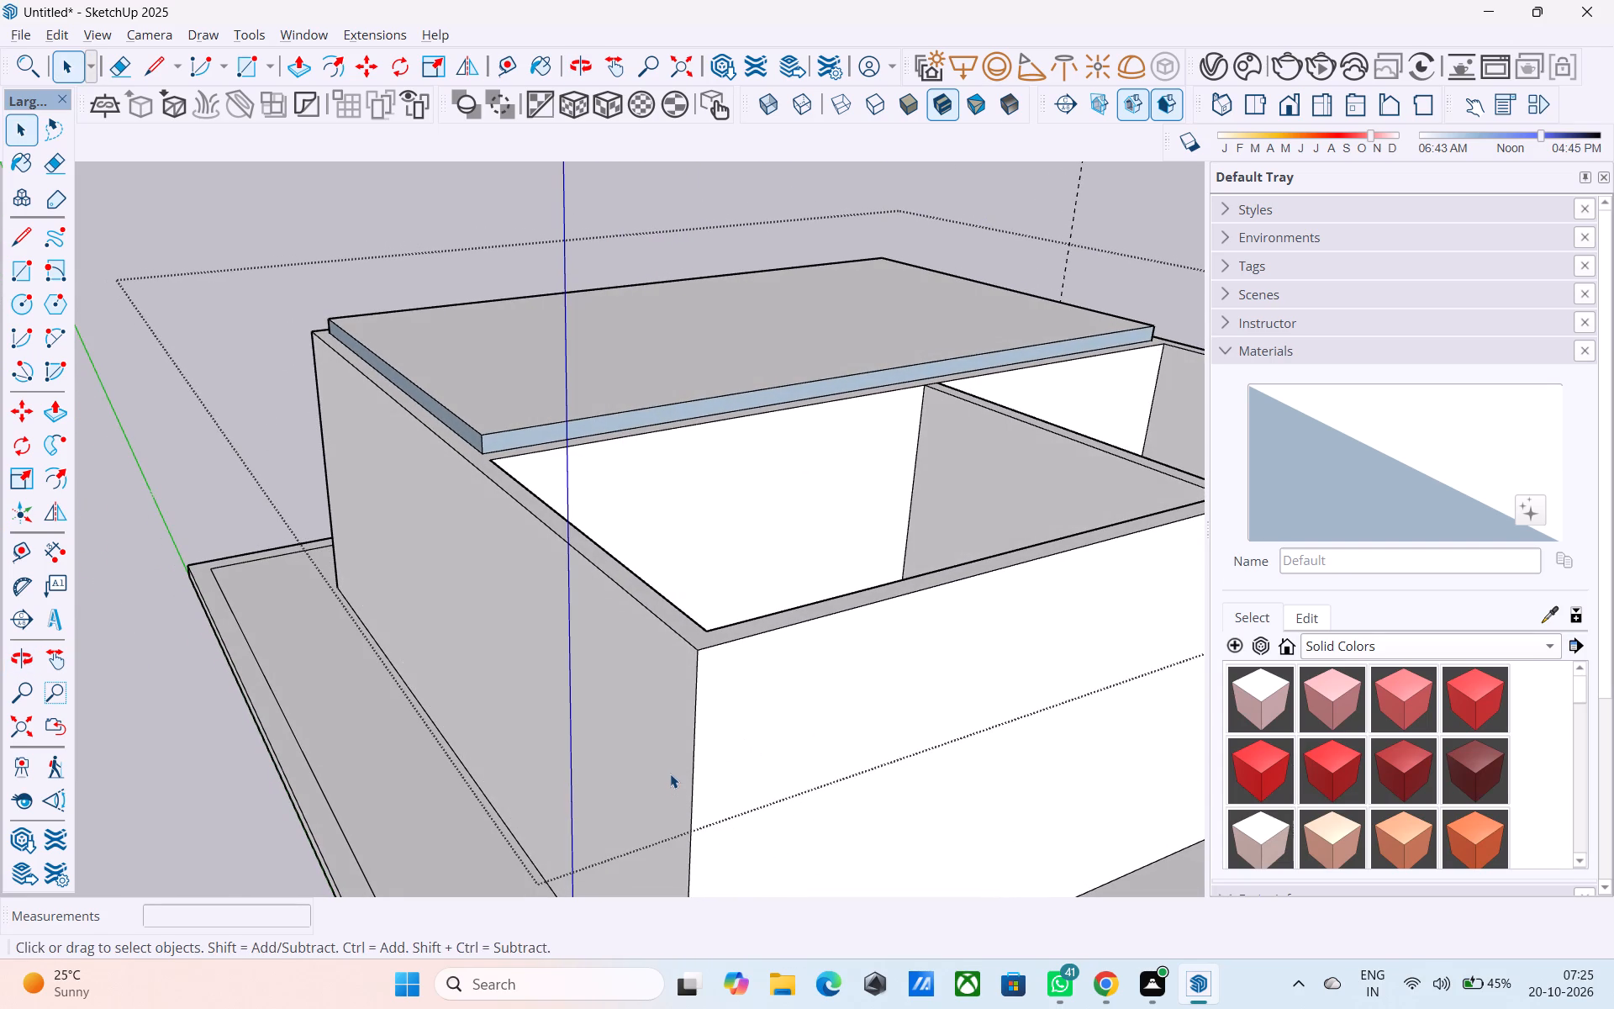
pyautogui.hotkey('ctrl', 's')
pyautogui.click(106, 336)
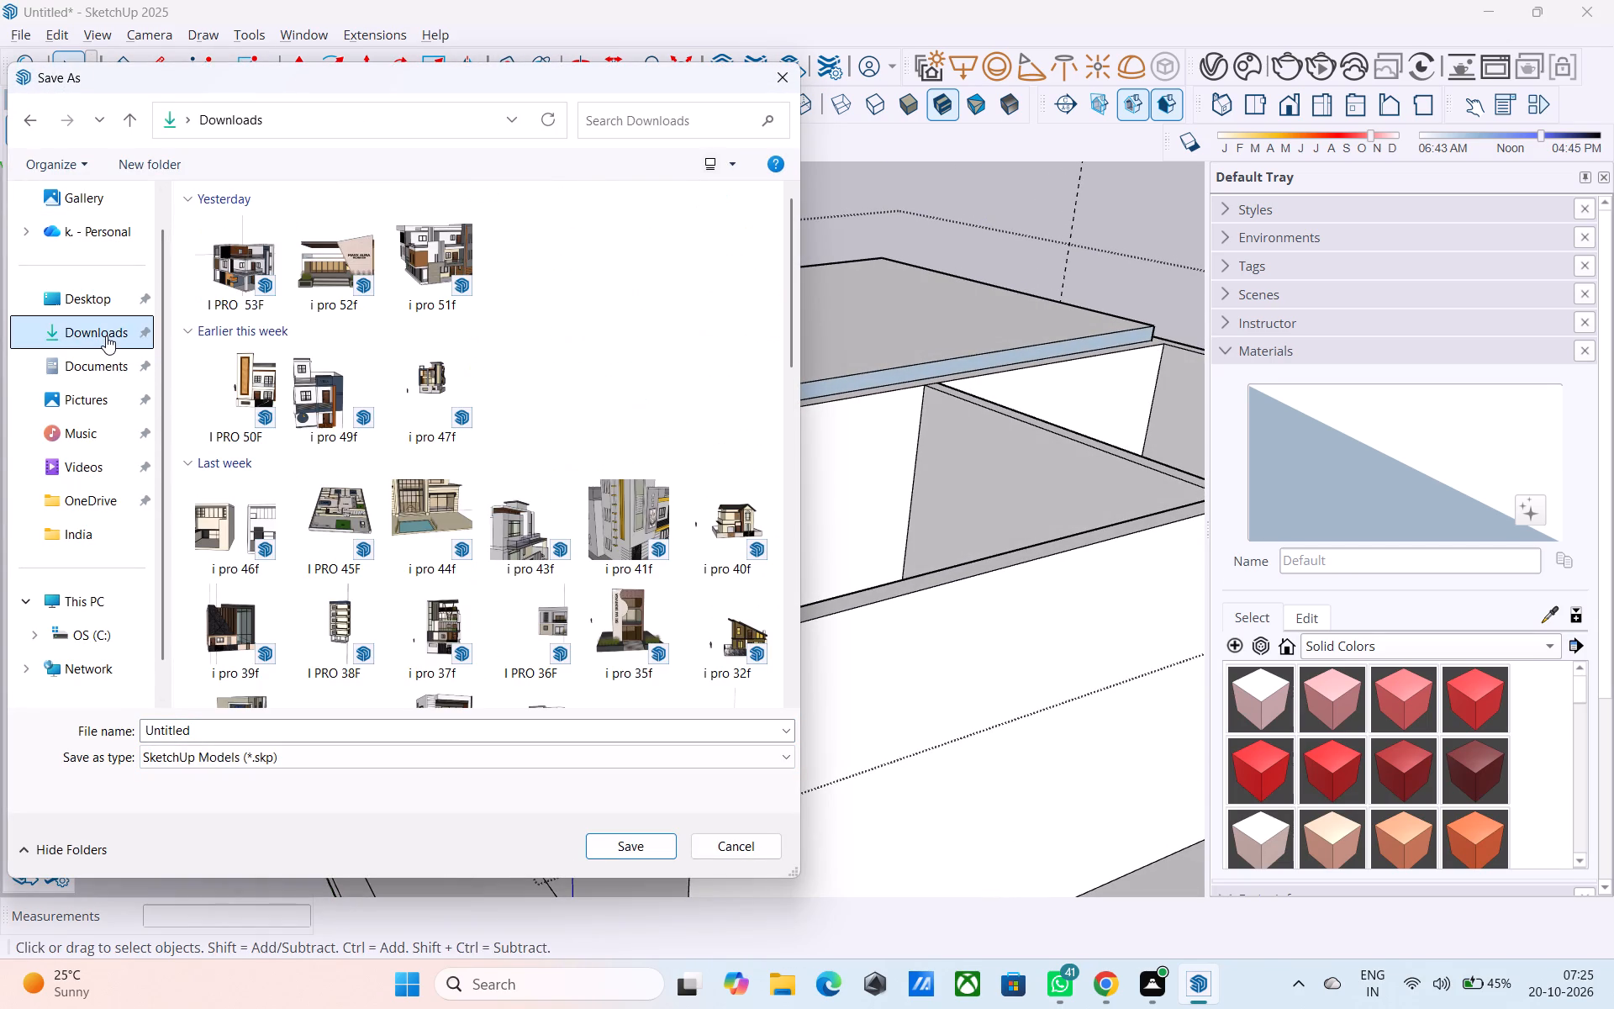
pyautogui.scroll(-3, 289, 336)
pyautogui.scroll(12, 306, 355)
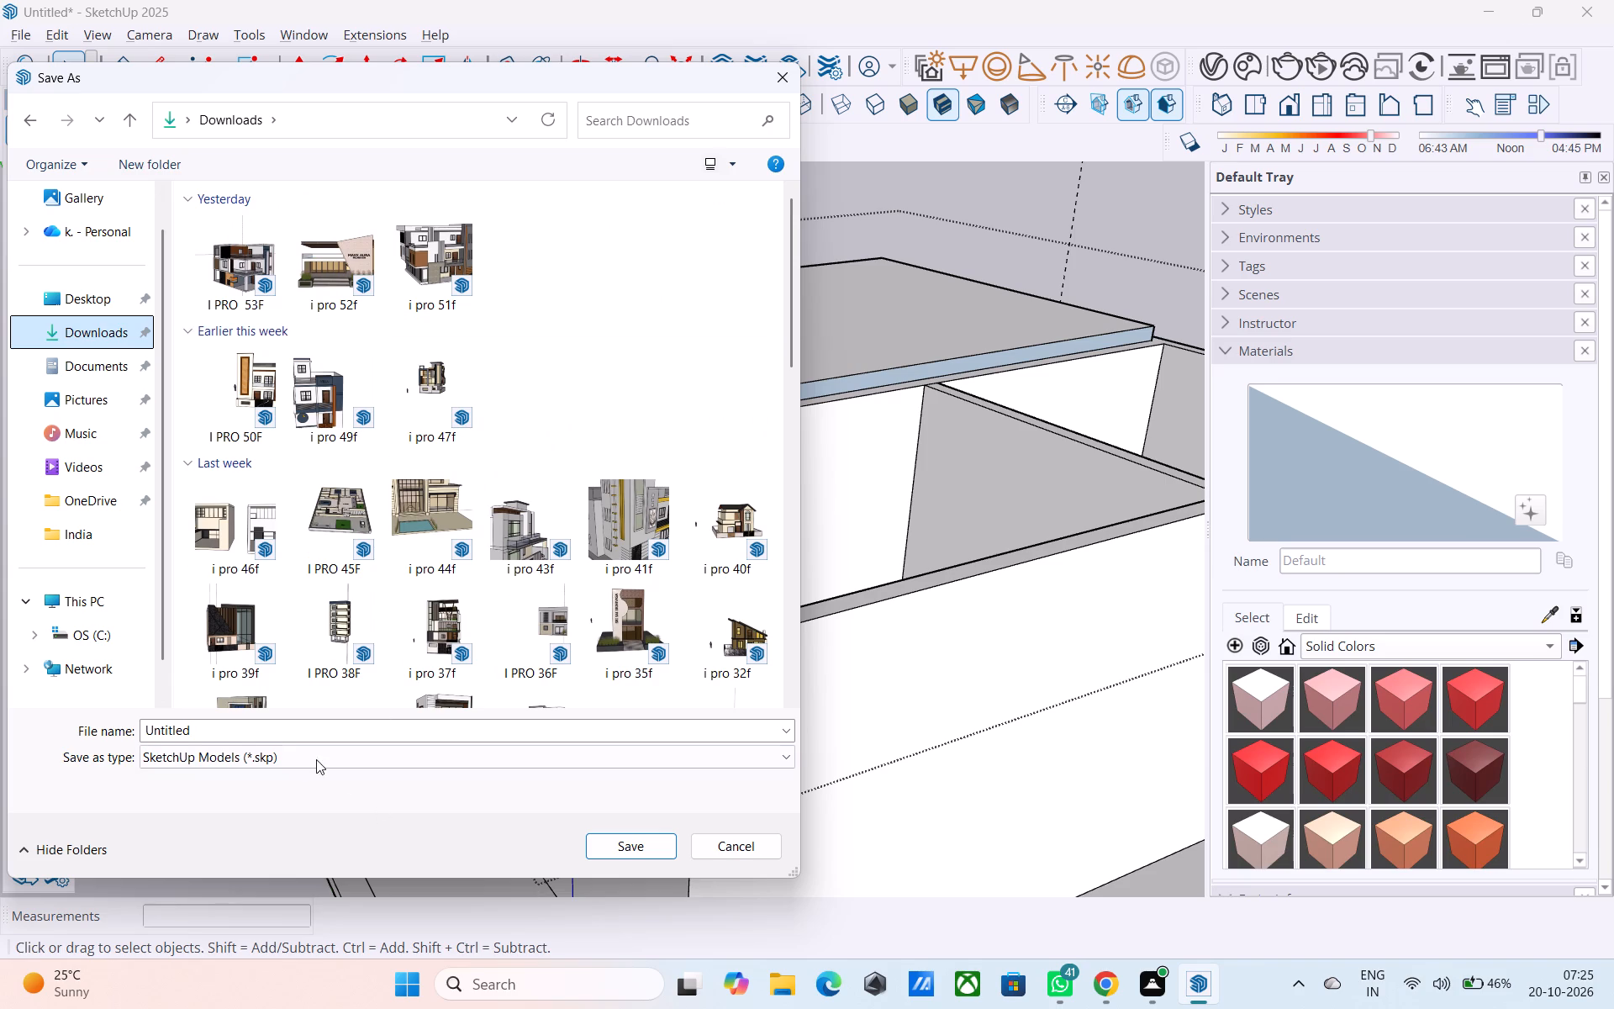
pyautogui.click(273, 728)
pyautogui.press('BackSpace')
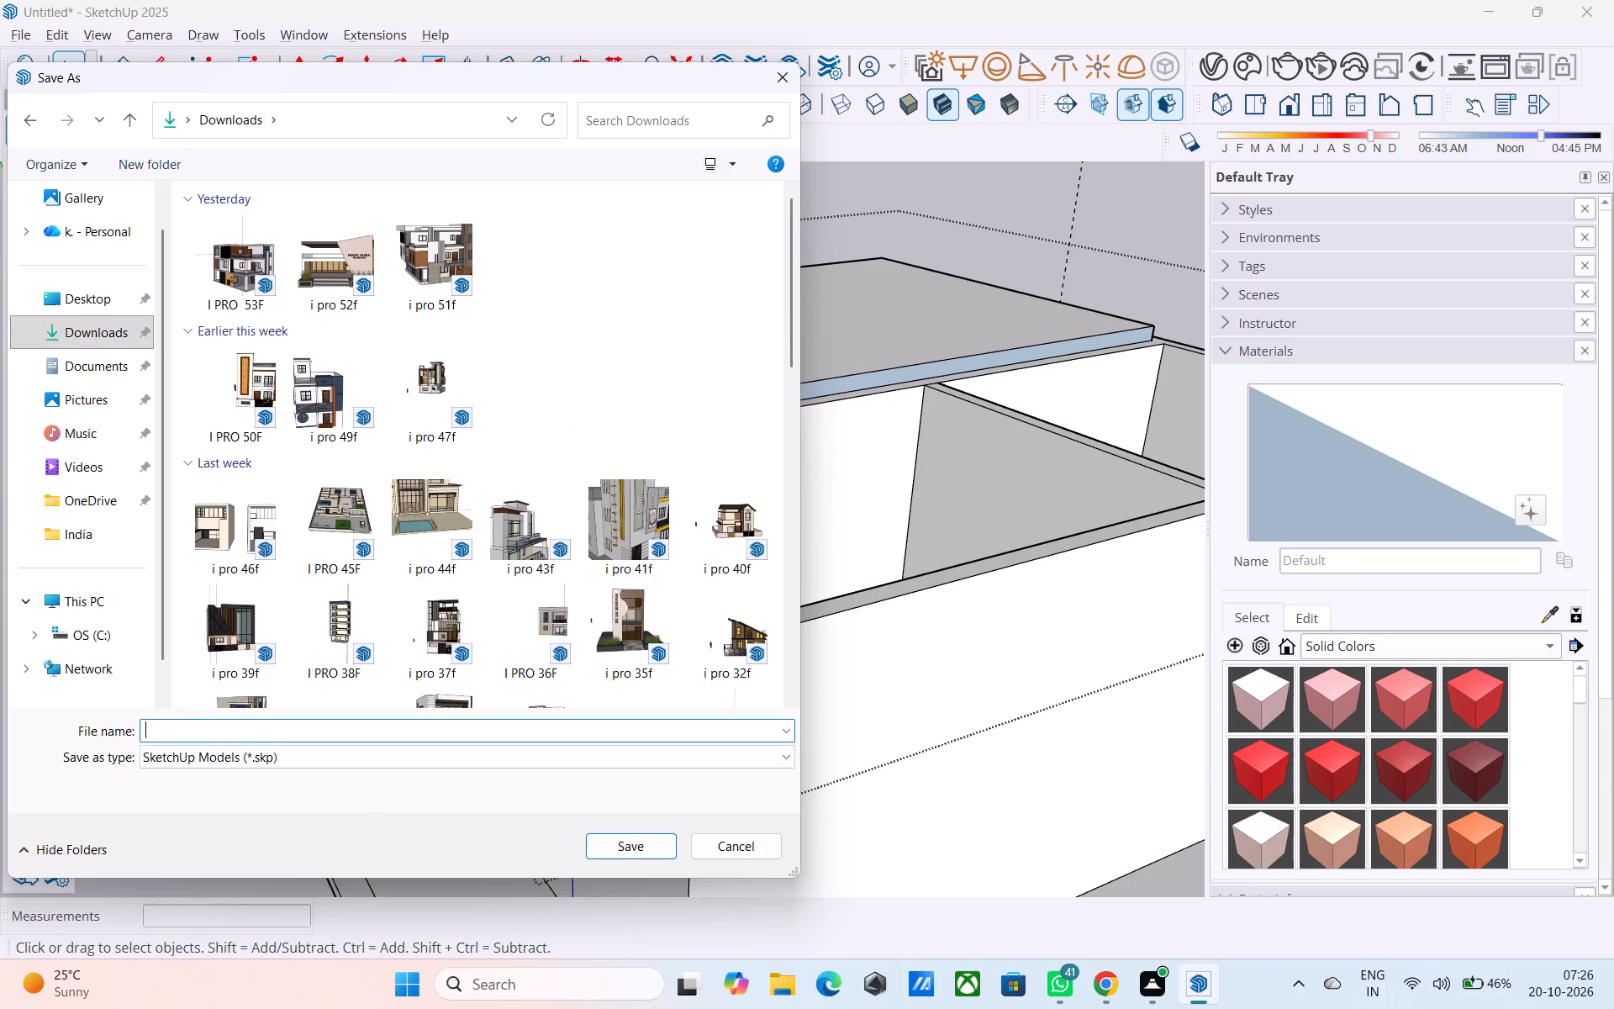
pyautogui.write('i')
pyautogui.press('space')
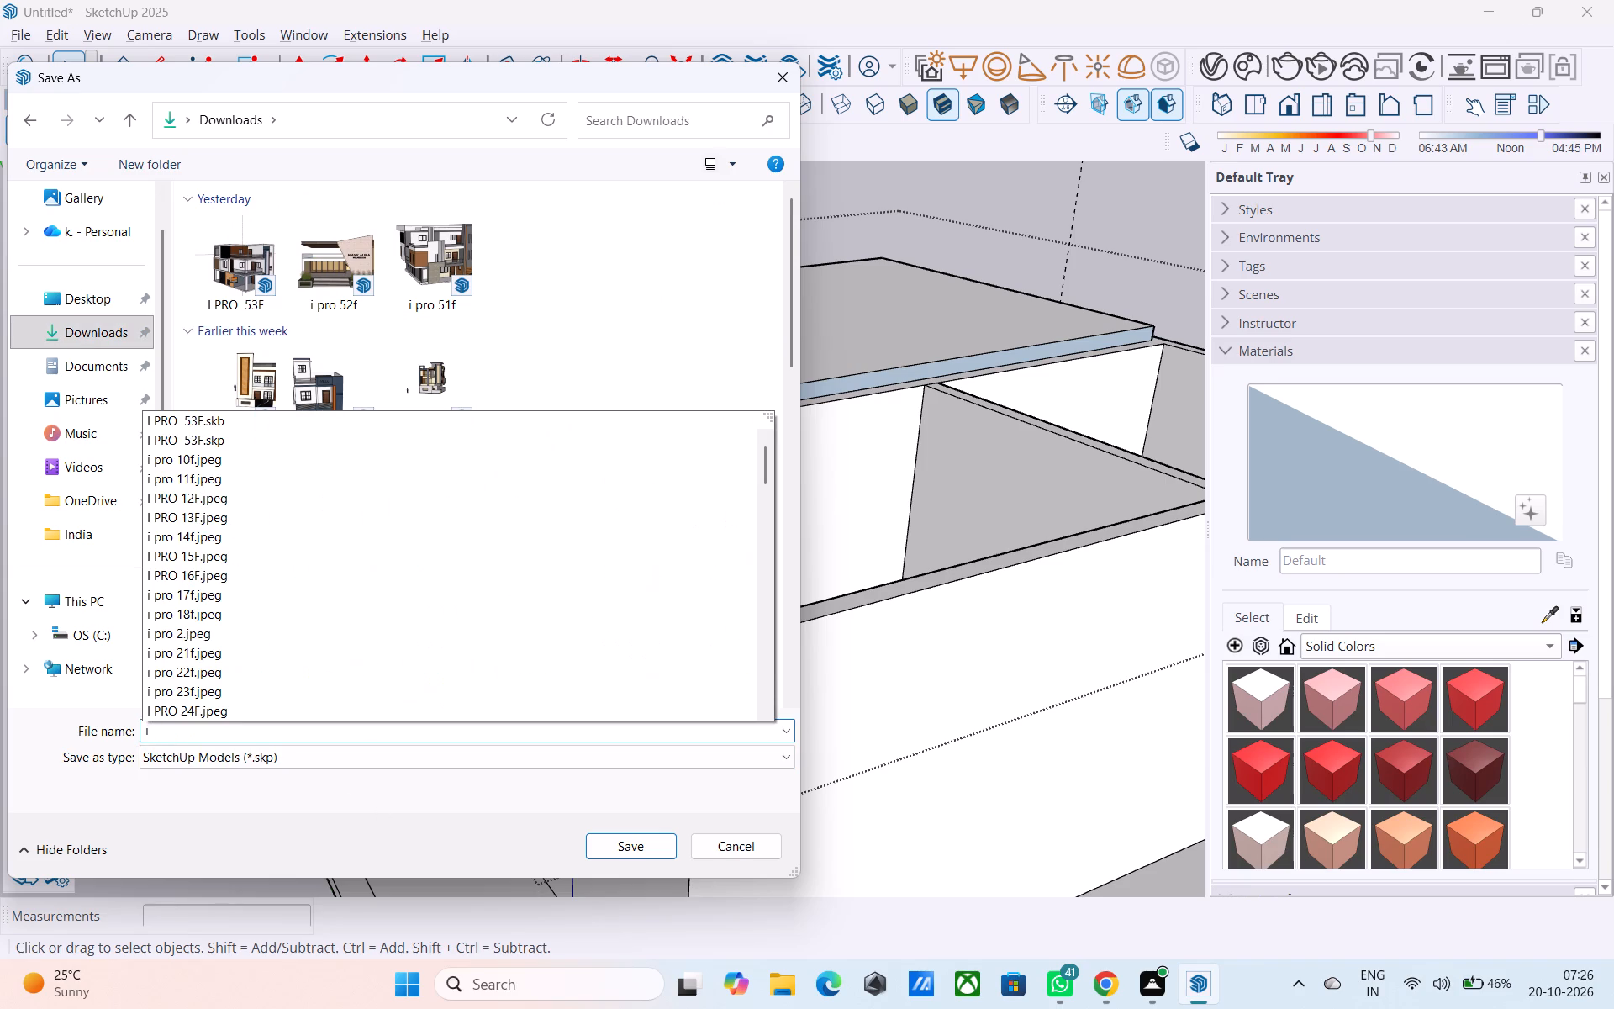
pyautogui.write('pro')
pyautogui.press('space')
pyautogui.write('57')
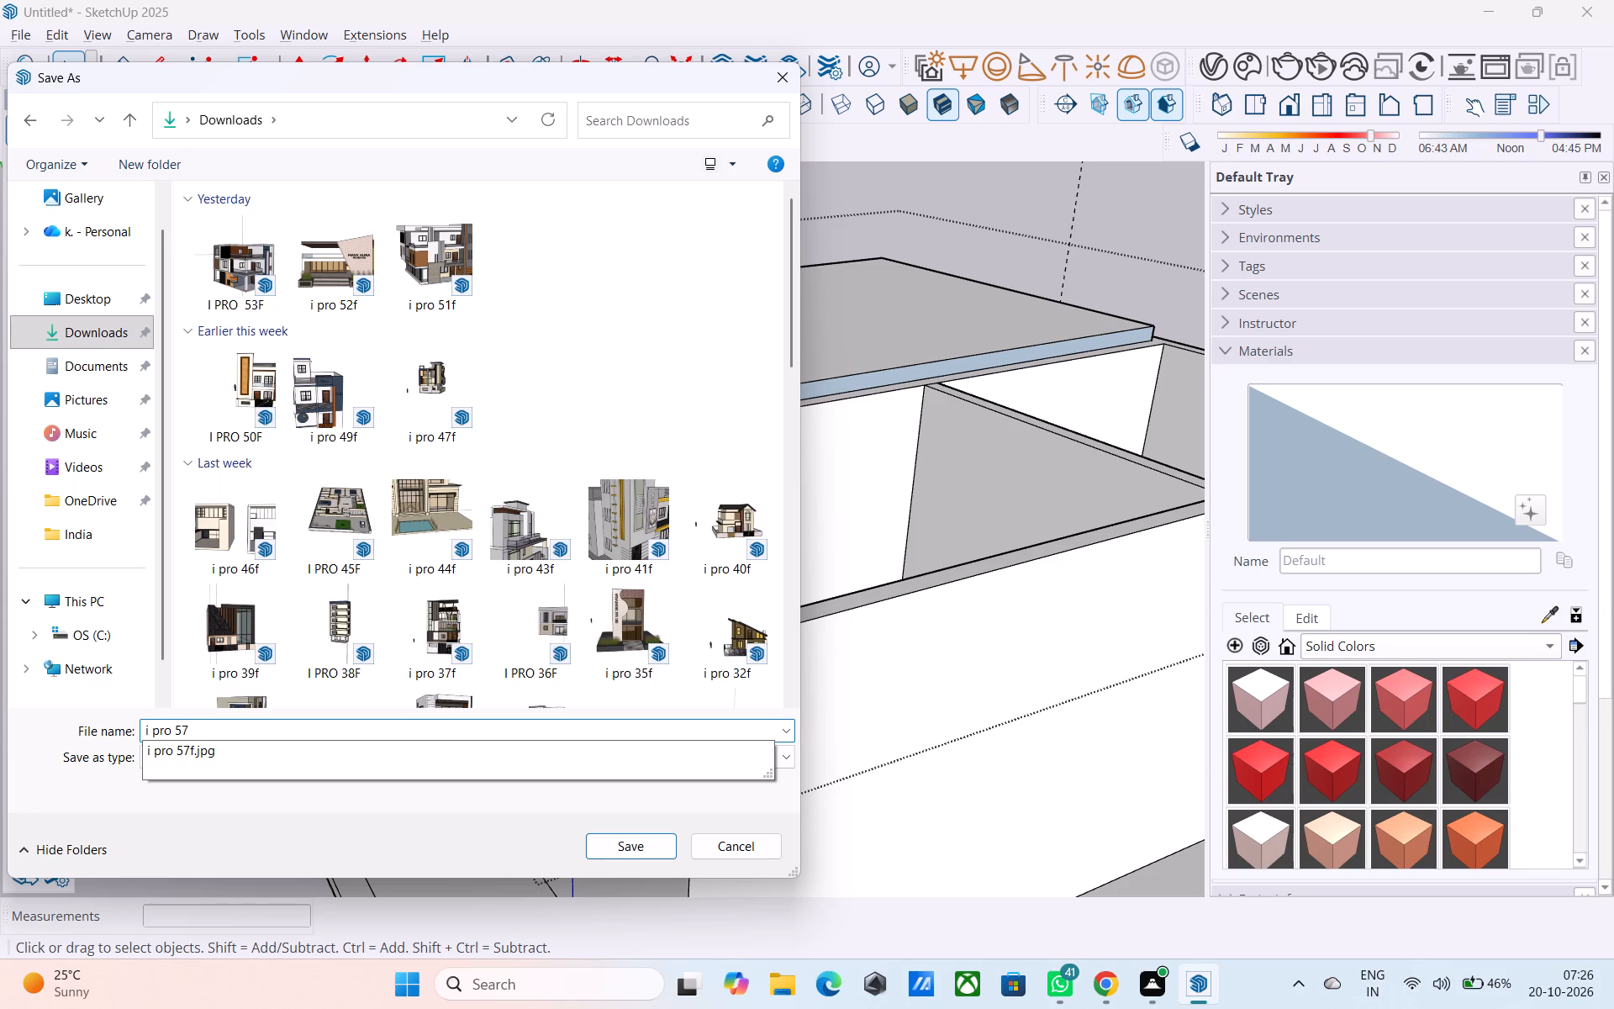
pyautogui.click(627, 839)
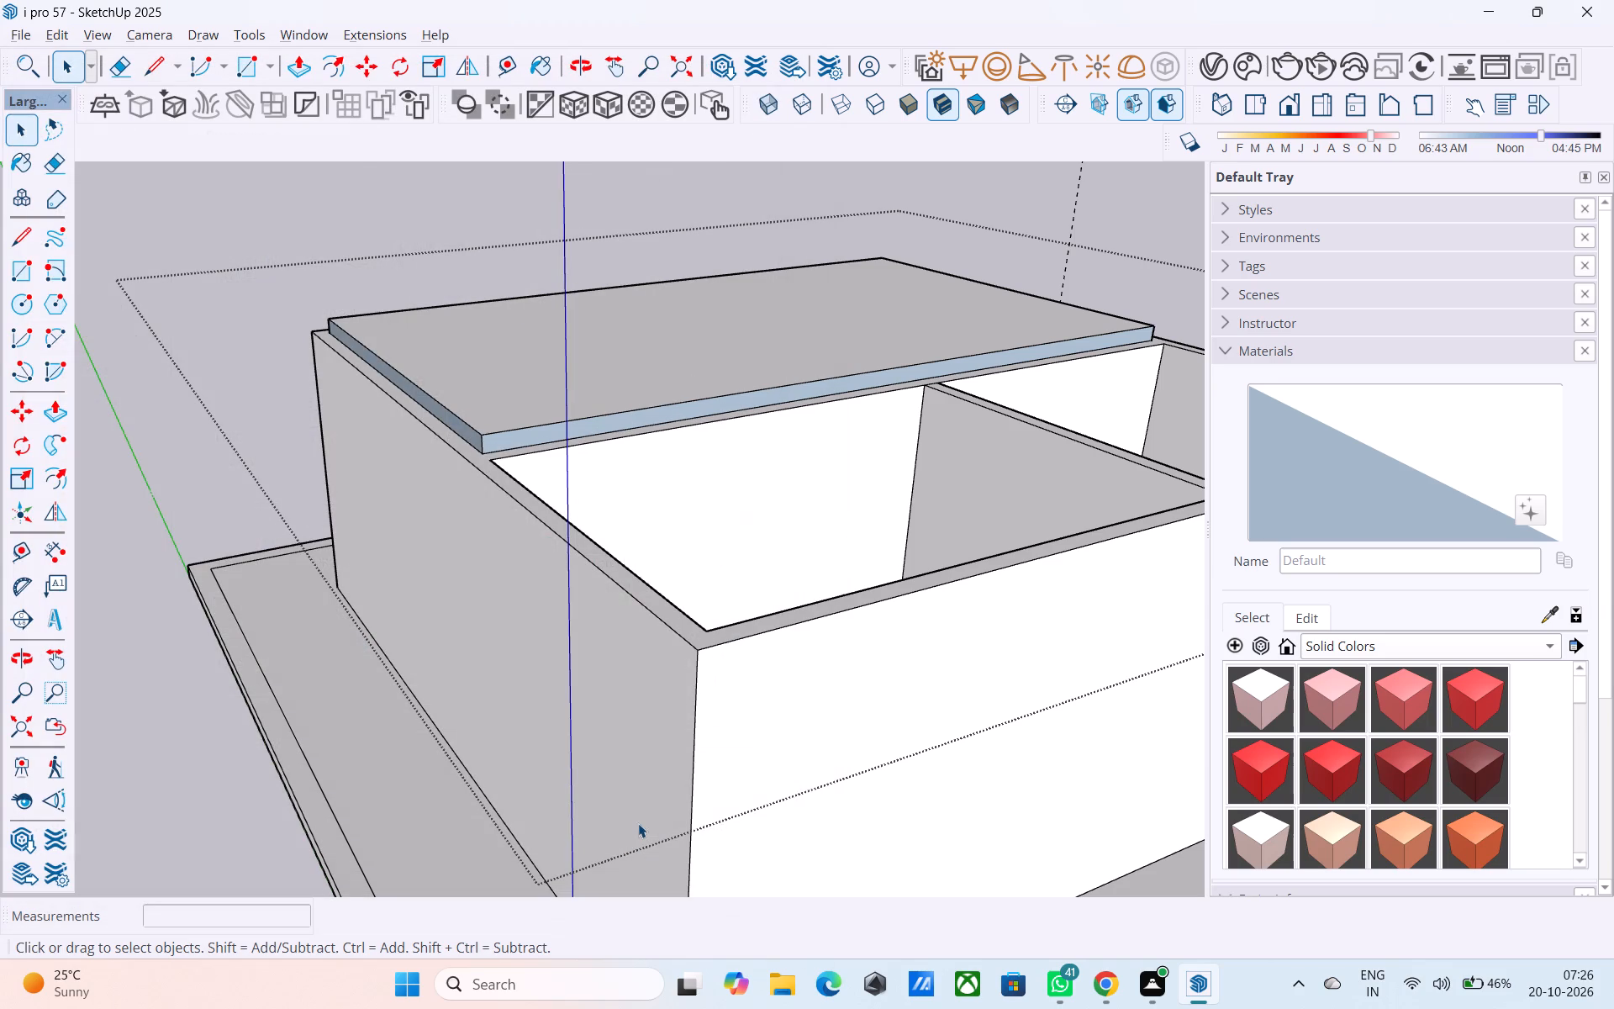
# Reverse the roof slab's long side face toward the open rooms and the adjoining short side face opposite the door wall.
pyautogui.moveTo(777, 763); pyautogui.dragTo(504, 684, button='middle')
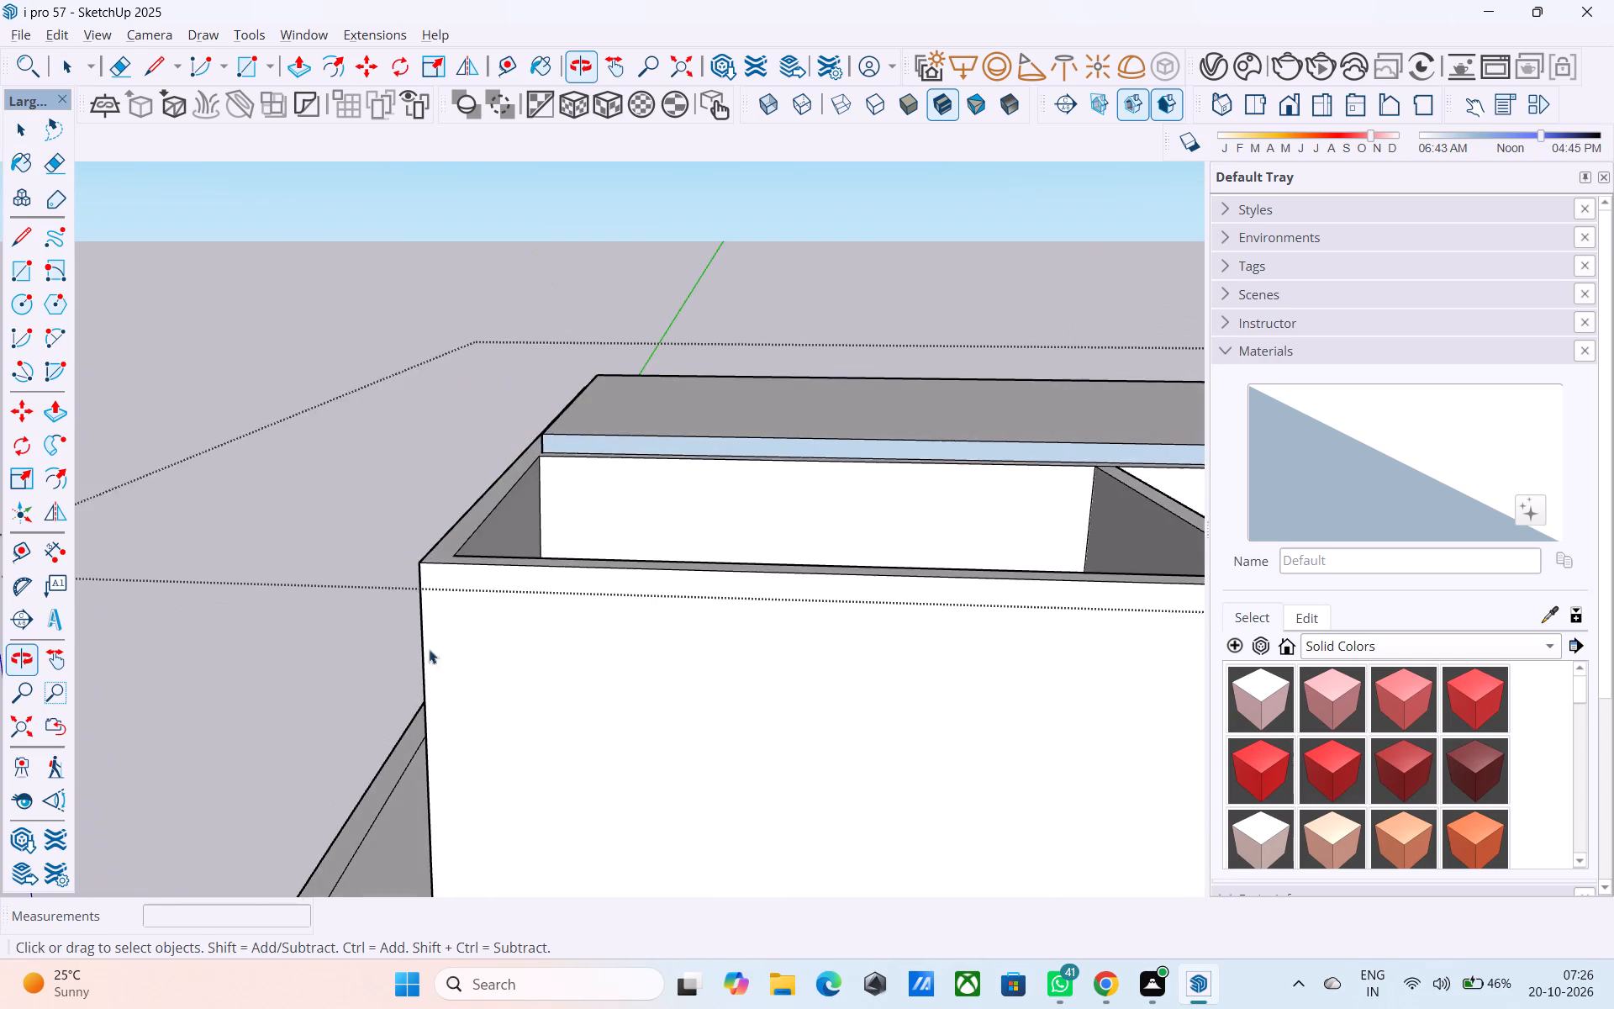
pyautogui.scroll(-9, 393, 645)
pyautogui.moveTo(380, 650); pyautogui.dragTo(800, 718, button='middle')
pyautogui.scroll(10, 546, 605)
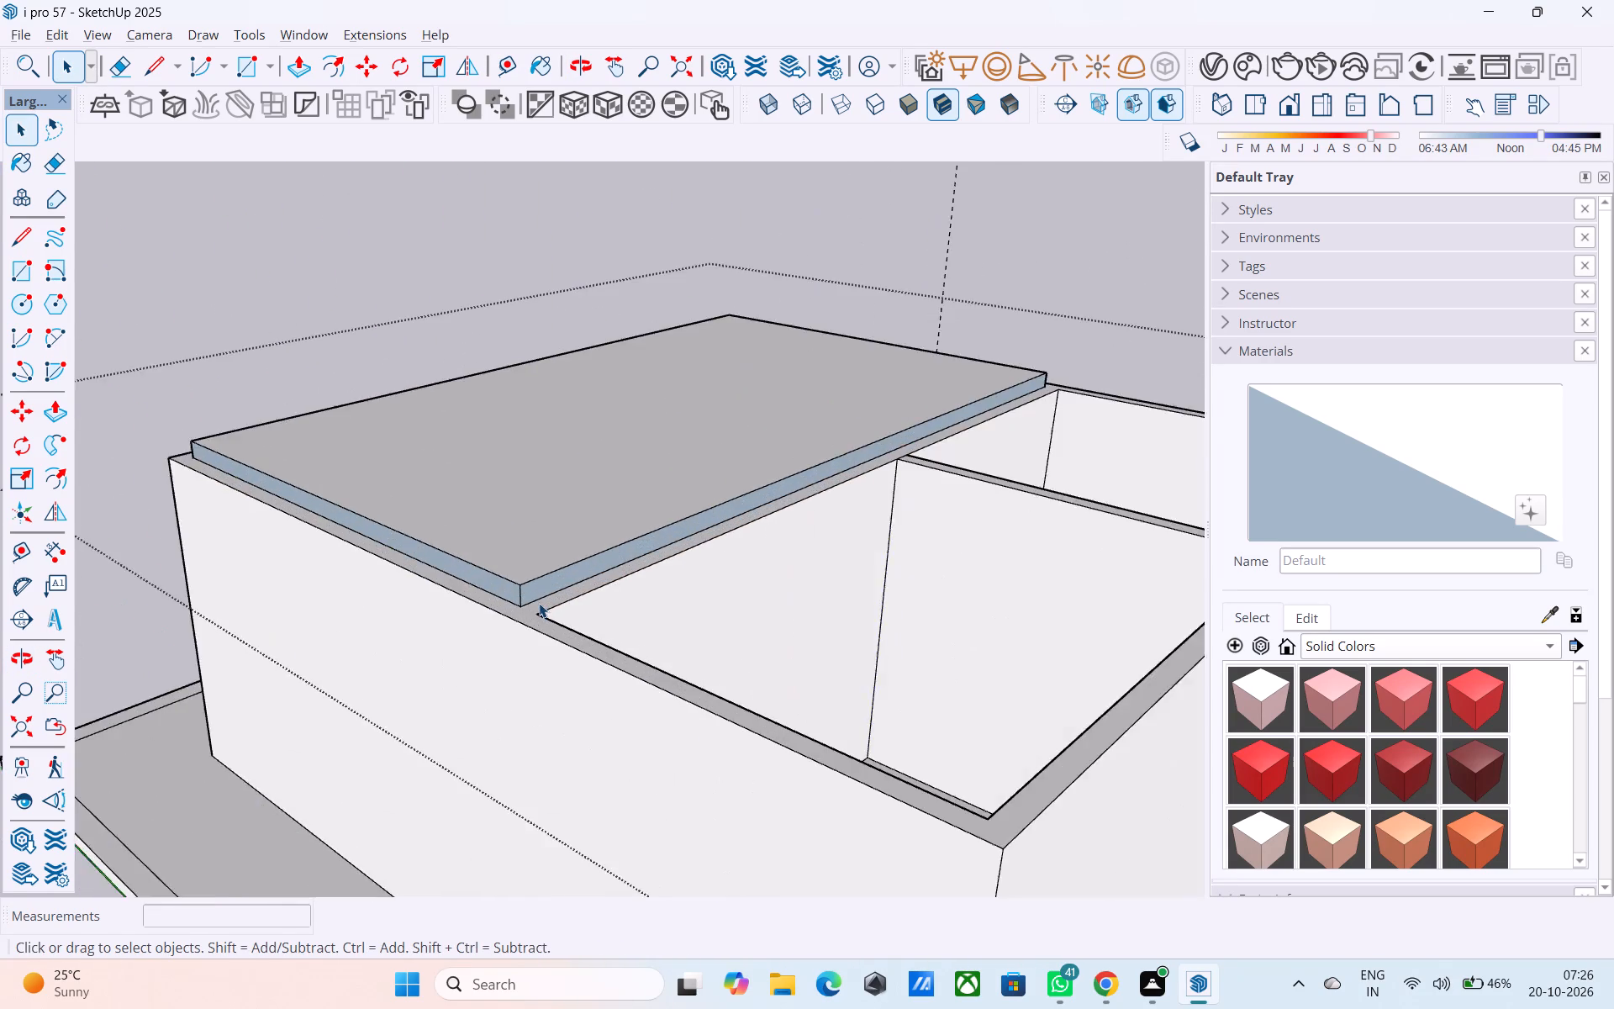
pyautogui.scroll(6, 539, 603)
pyautogui.click(535, 583)
pyautogui.rightClick(535, 582)
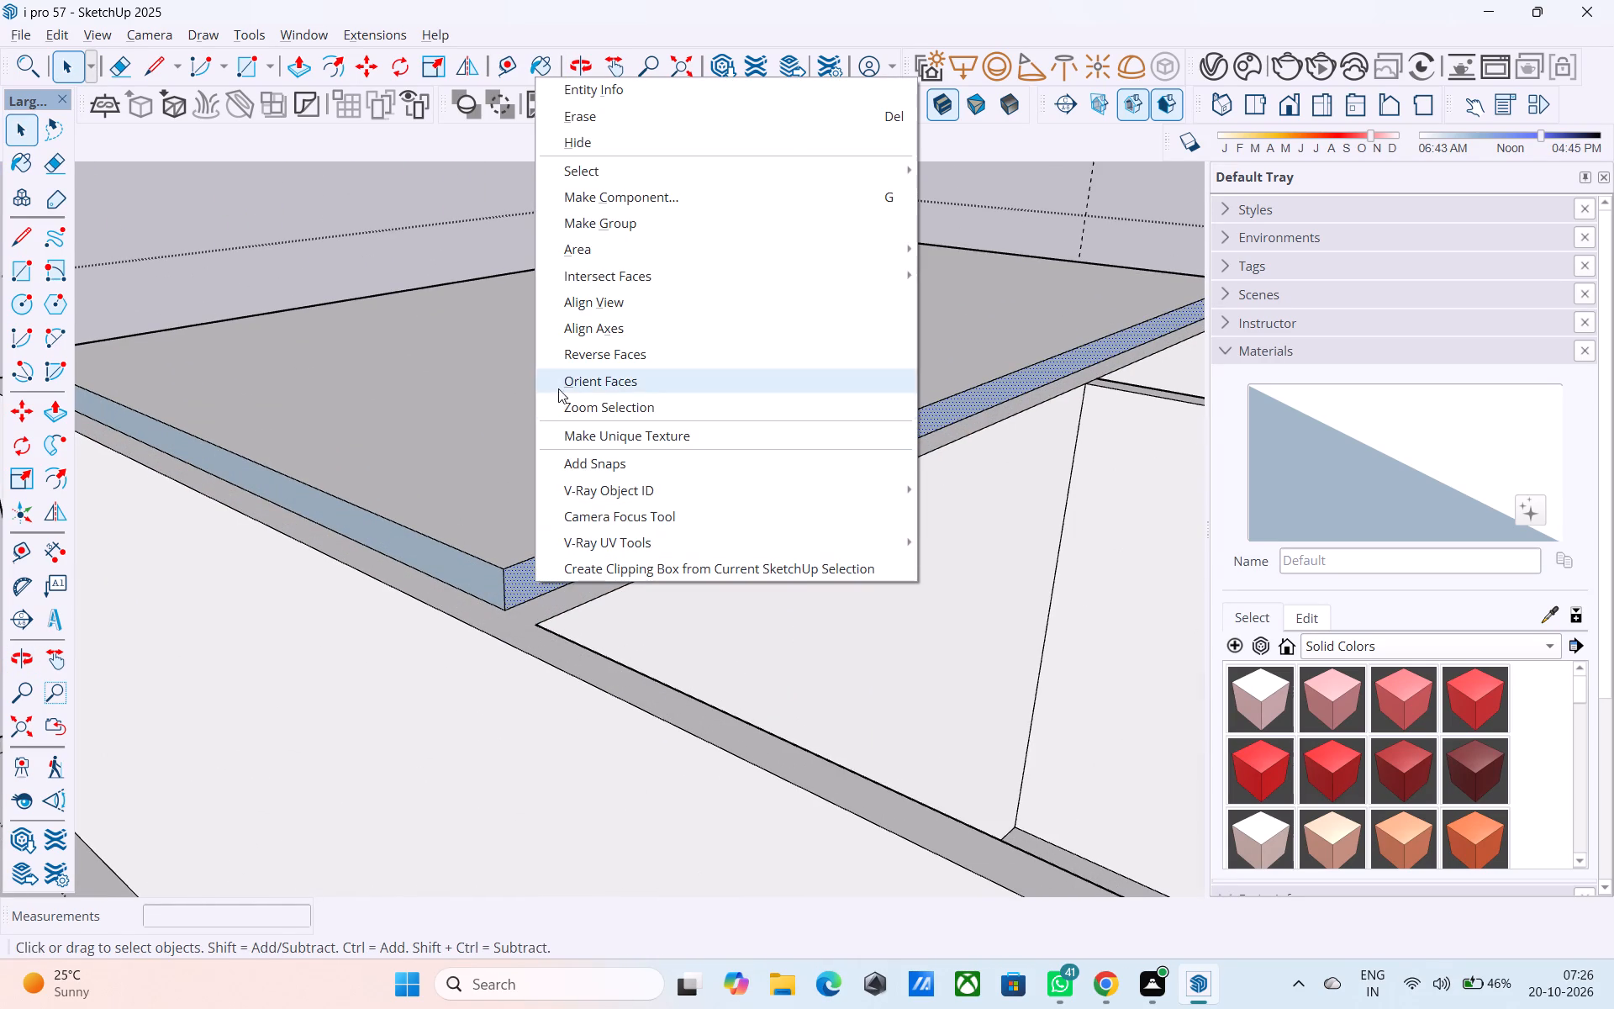
pyautogui.click(595, 350)
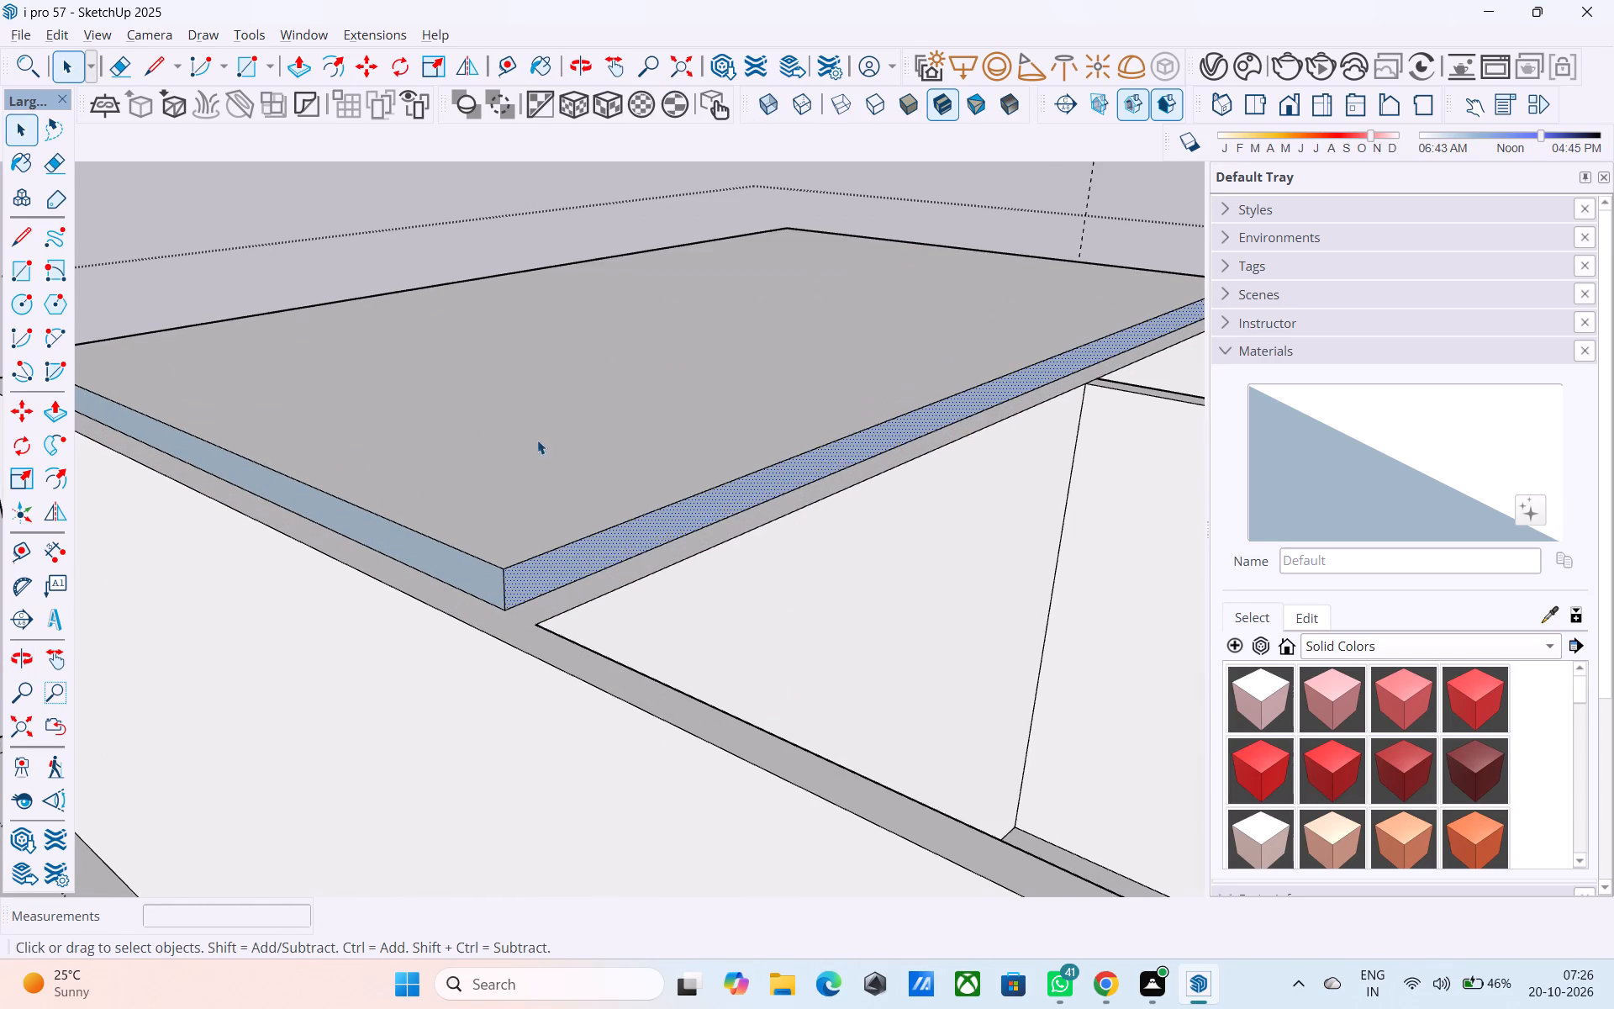
pyautogui.click(465, 578)
pyautogui.rightClick(465, 578)
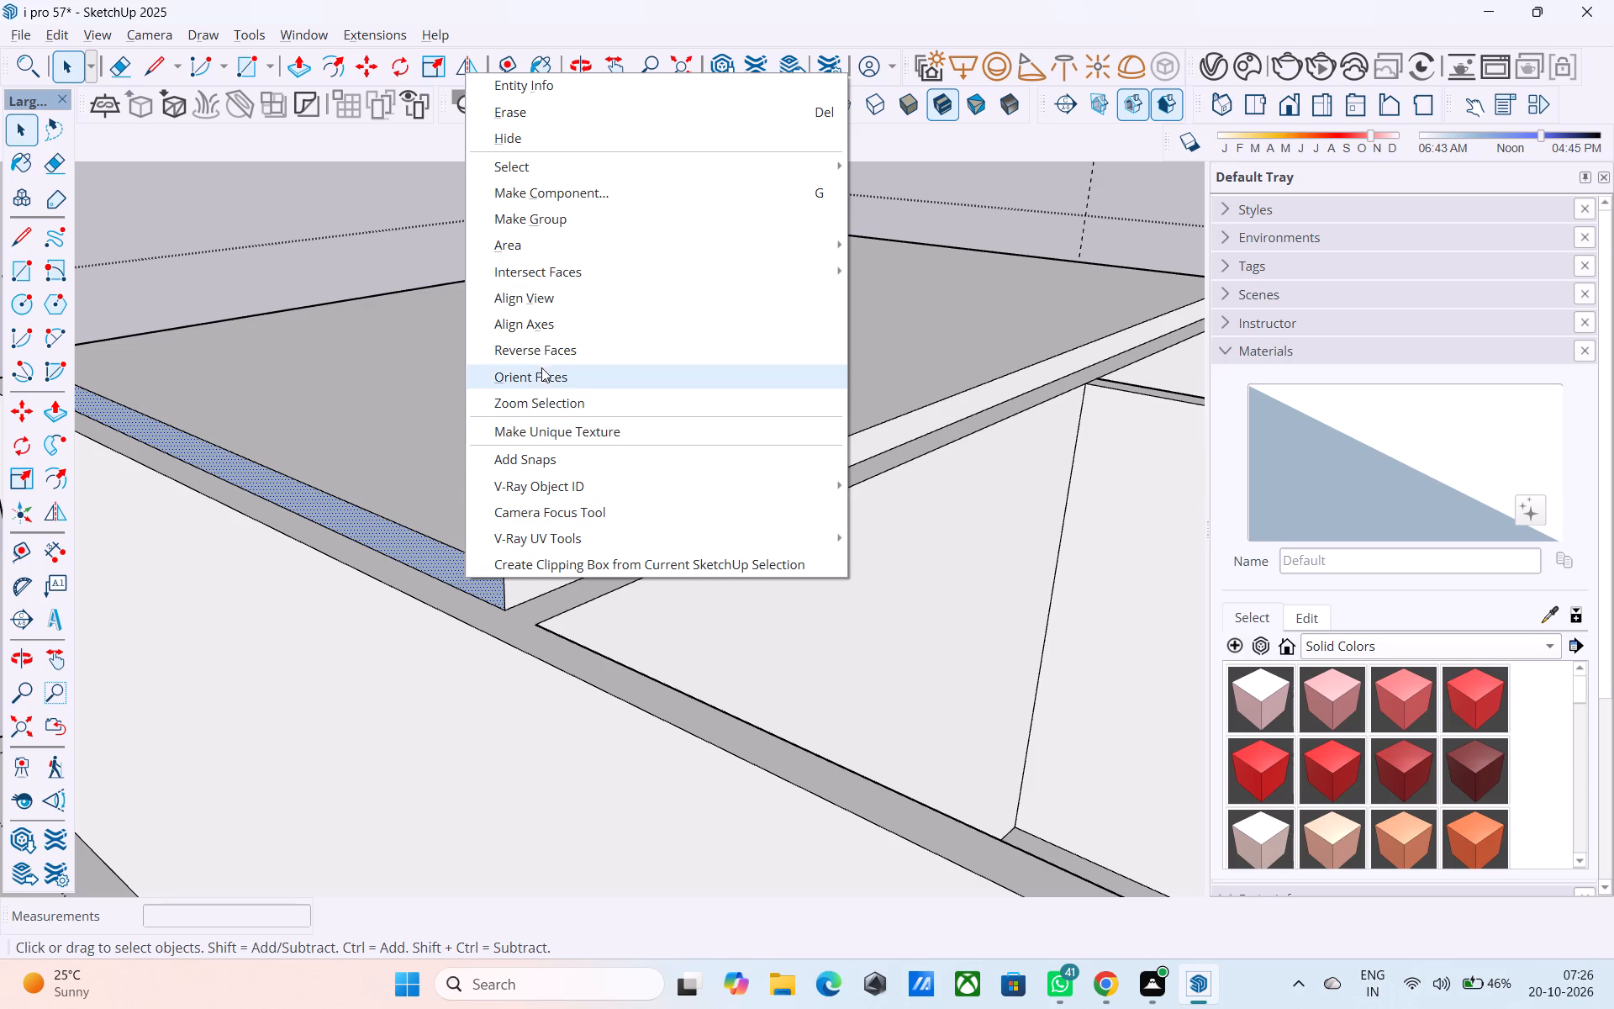
pyautogui.click(546, 356)
# Reverse the roof slab's short side face above the door wall and its long outer side face.
pyautogui.scroll(-8, 544, 409)
pyautogui.moveTo(900, 541); pyautogui.dragTo(155, 526, button='middle')
pyautogui.scroll(8, 697, 454)
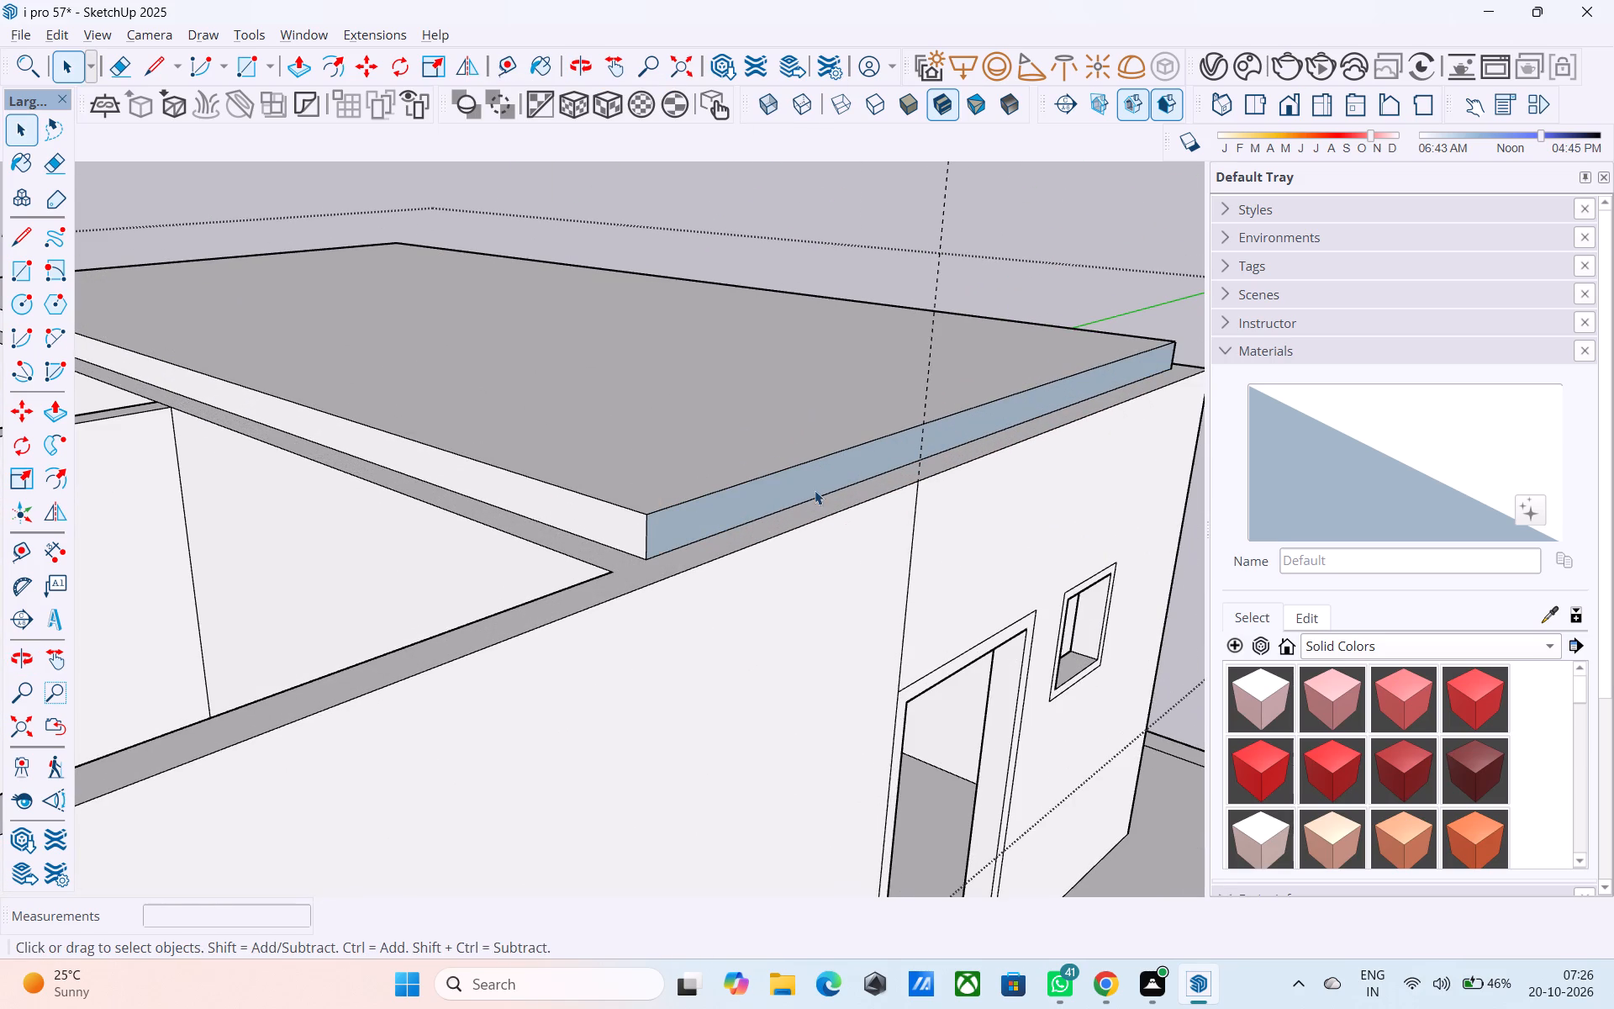
pyautogui.click(813, 487)
pyautogui.rightClick(812, 486)
pyautogui.click(899, 774)
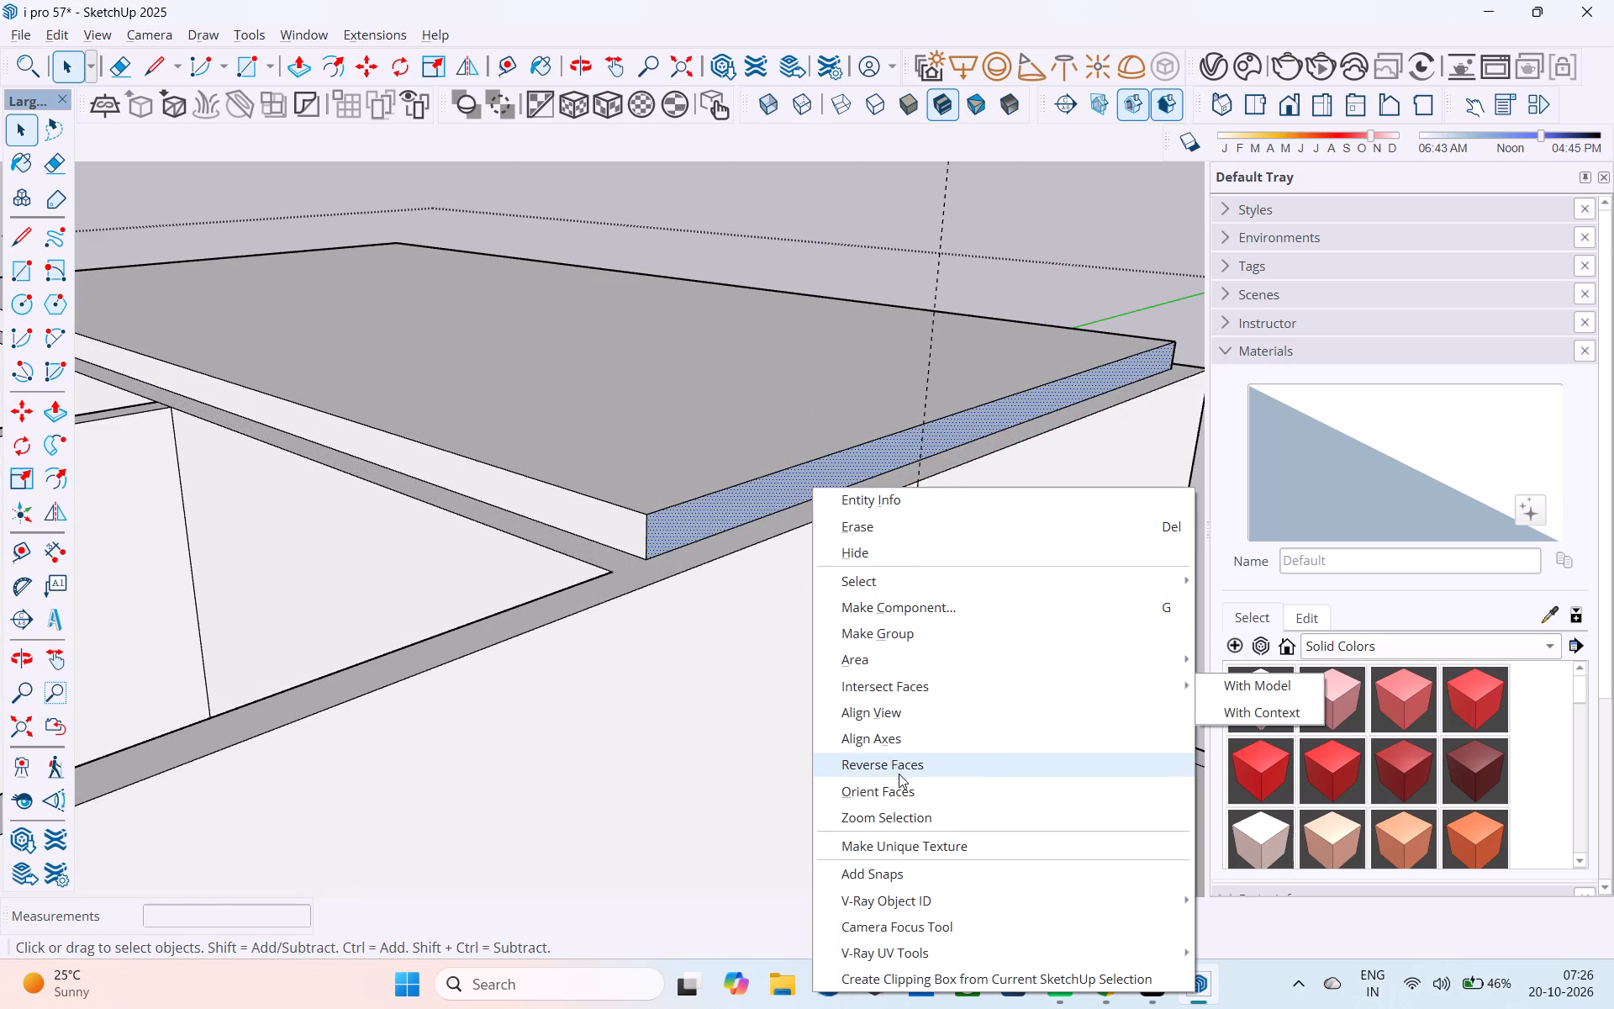
pyautogui.moveTo(979, 563); pyautogui.dragTo(145, 531, button='middle')
pyautogui.scroll(-5, 315, 431)
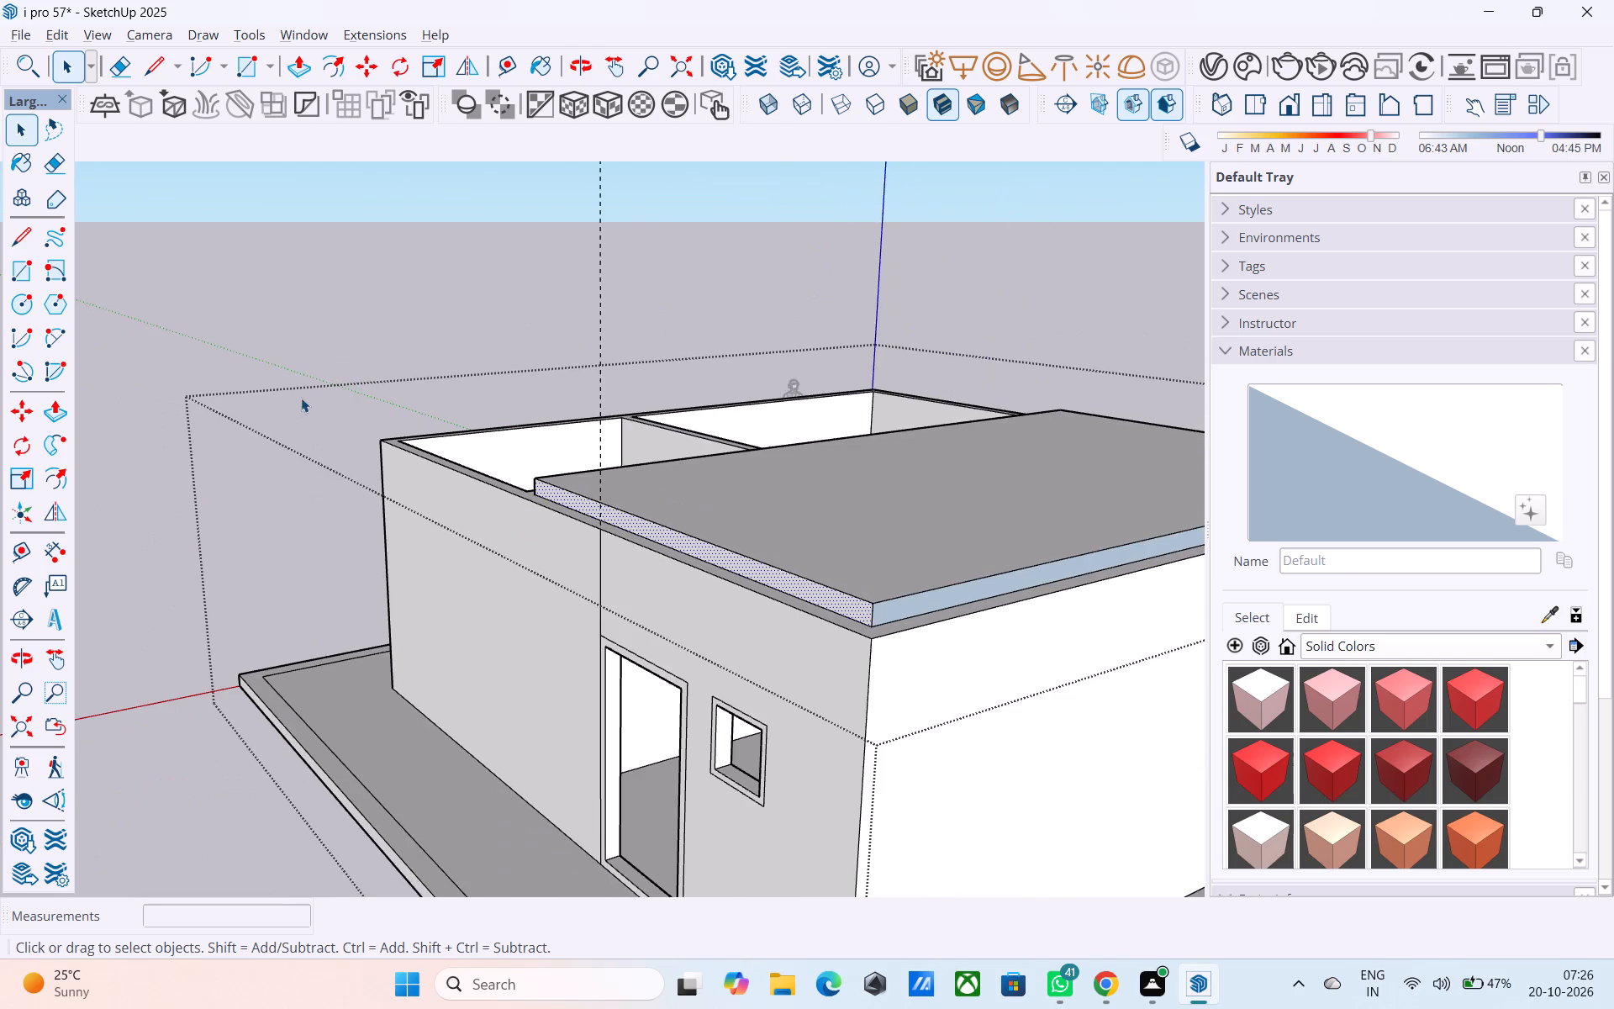
pyautogui.scroll(3, 1003, 672)
pyautogui.click(928, 576)
pyautogui.rightClick(928, 576)
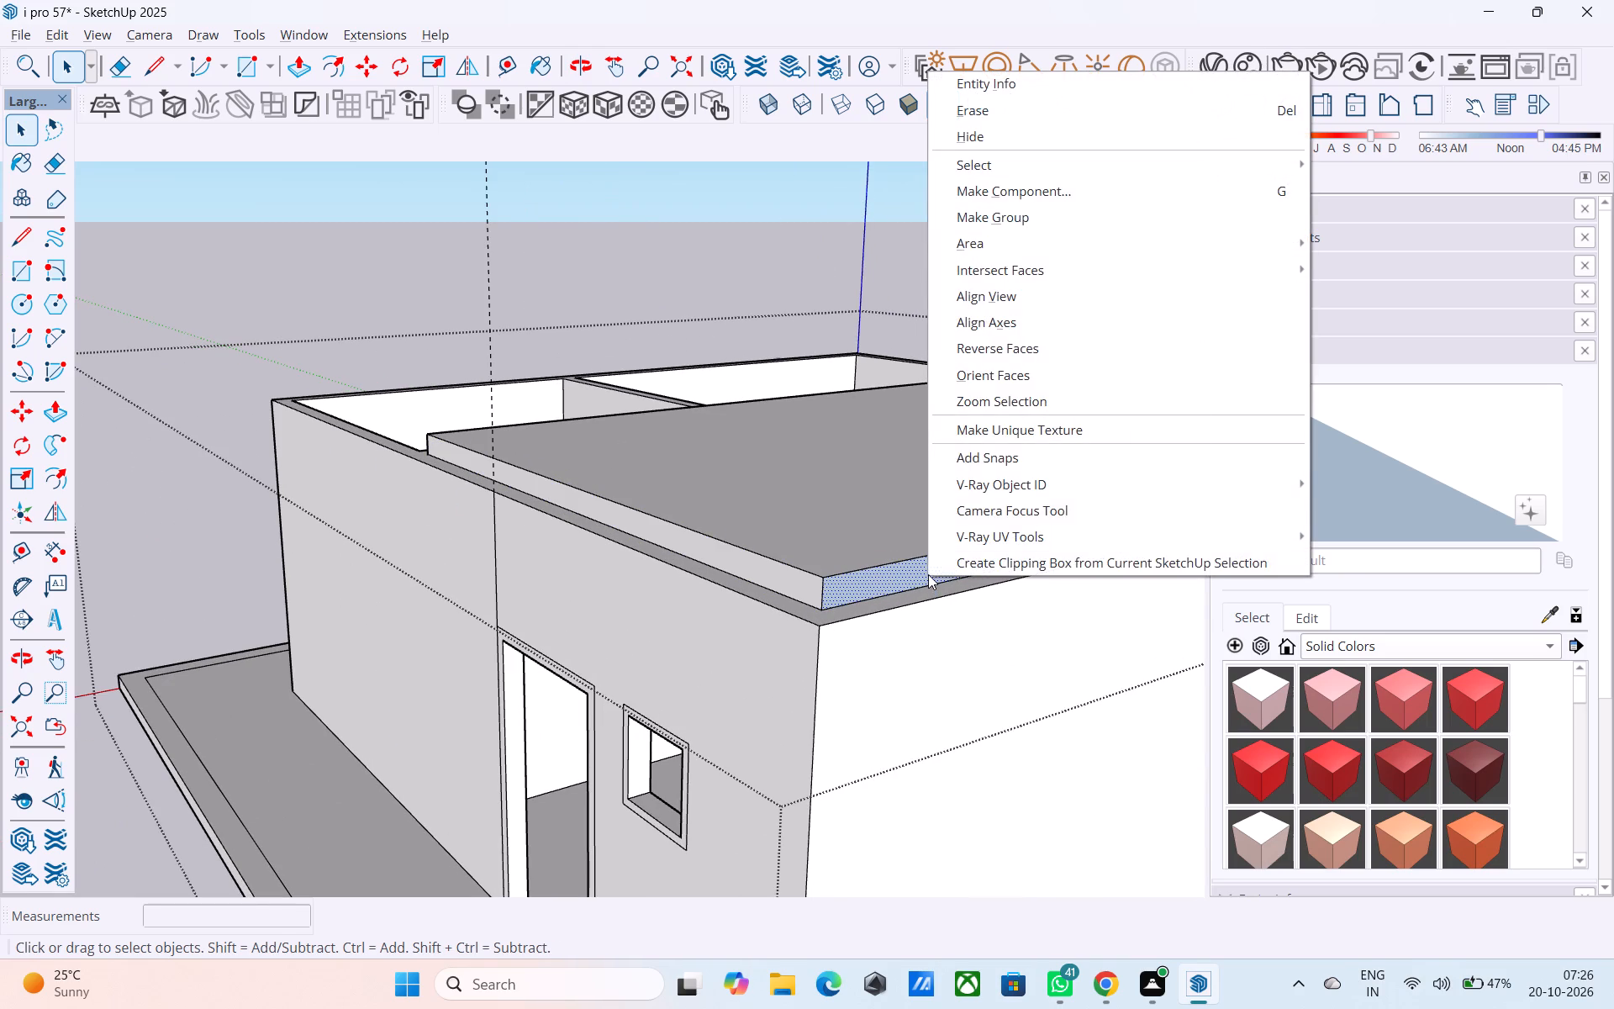
pyautogui.click(993, 352)
# Examine the roof slab over the largest room and the two uncovered rooms from all sides of the house.
pyautogui.scroll(-7, 557, 622)
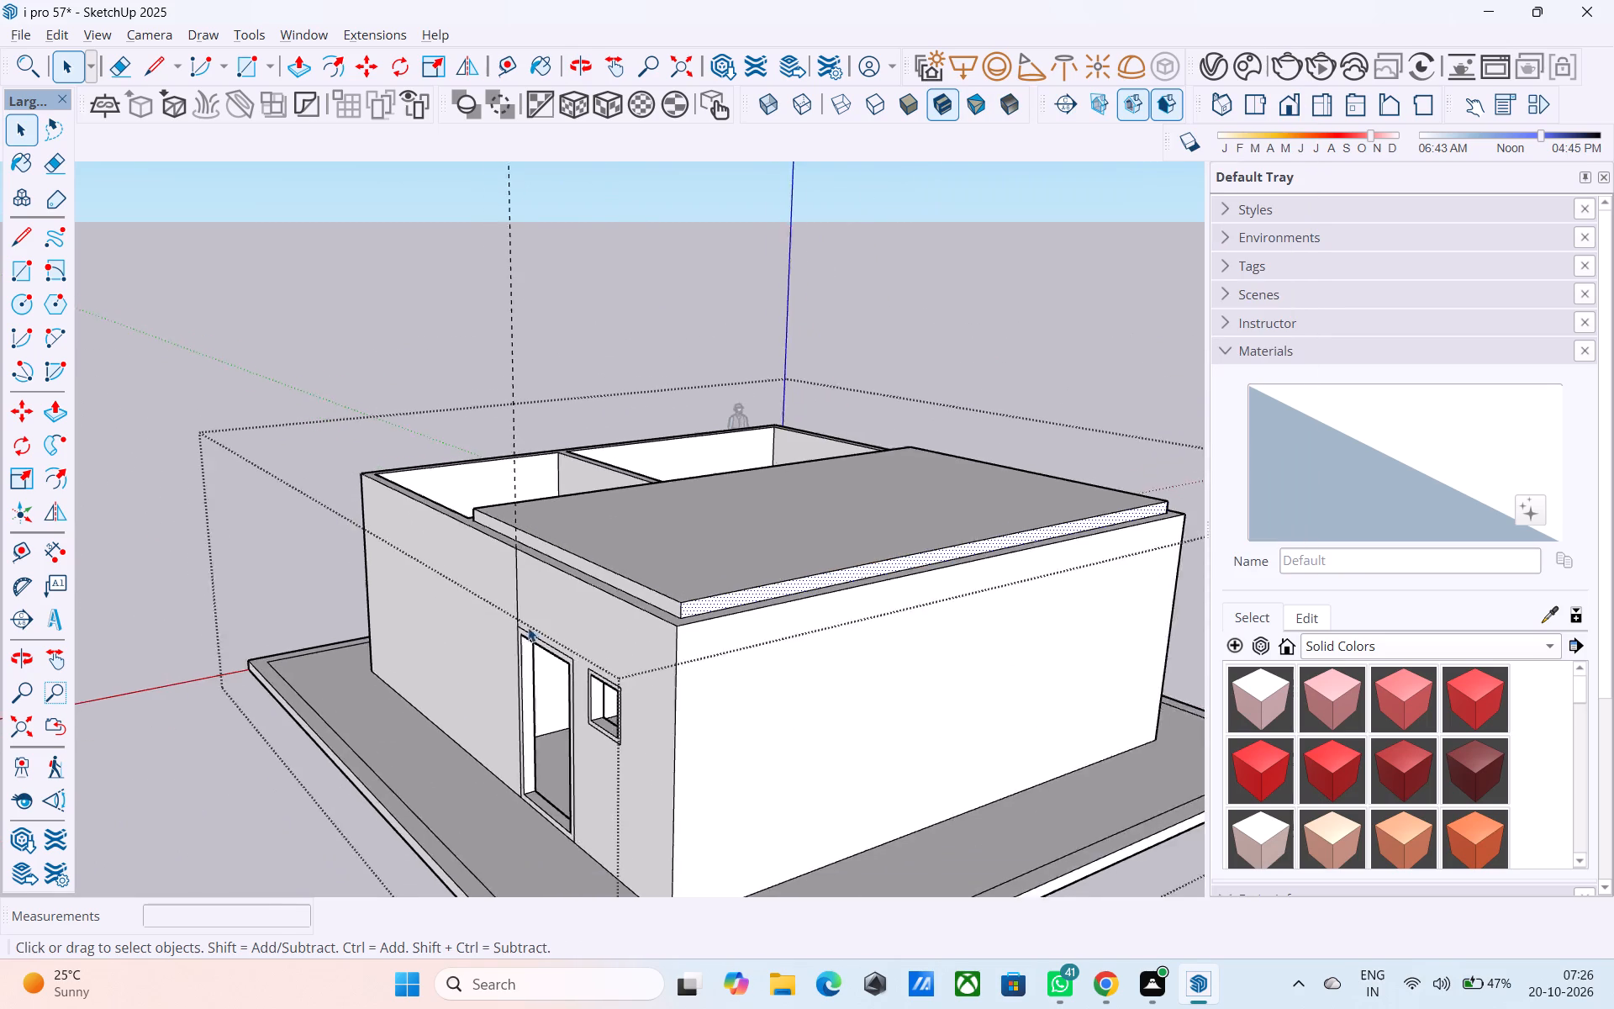
pyautogui.scroll(-2, 528, 627)
pyautogui.moveTo(528, 627); pyautogui.dragTo(1190, 645, button='middle')
pyautogui.moveTo(526, 676); pyautogui.dragTo(1121, 692, button='middle')
pyautogui.moveTo(846, 624); pyautogui.dragTo(1320, 632, button='middle')
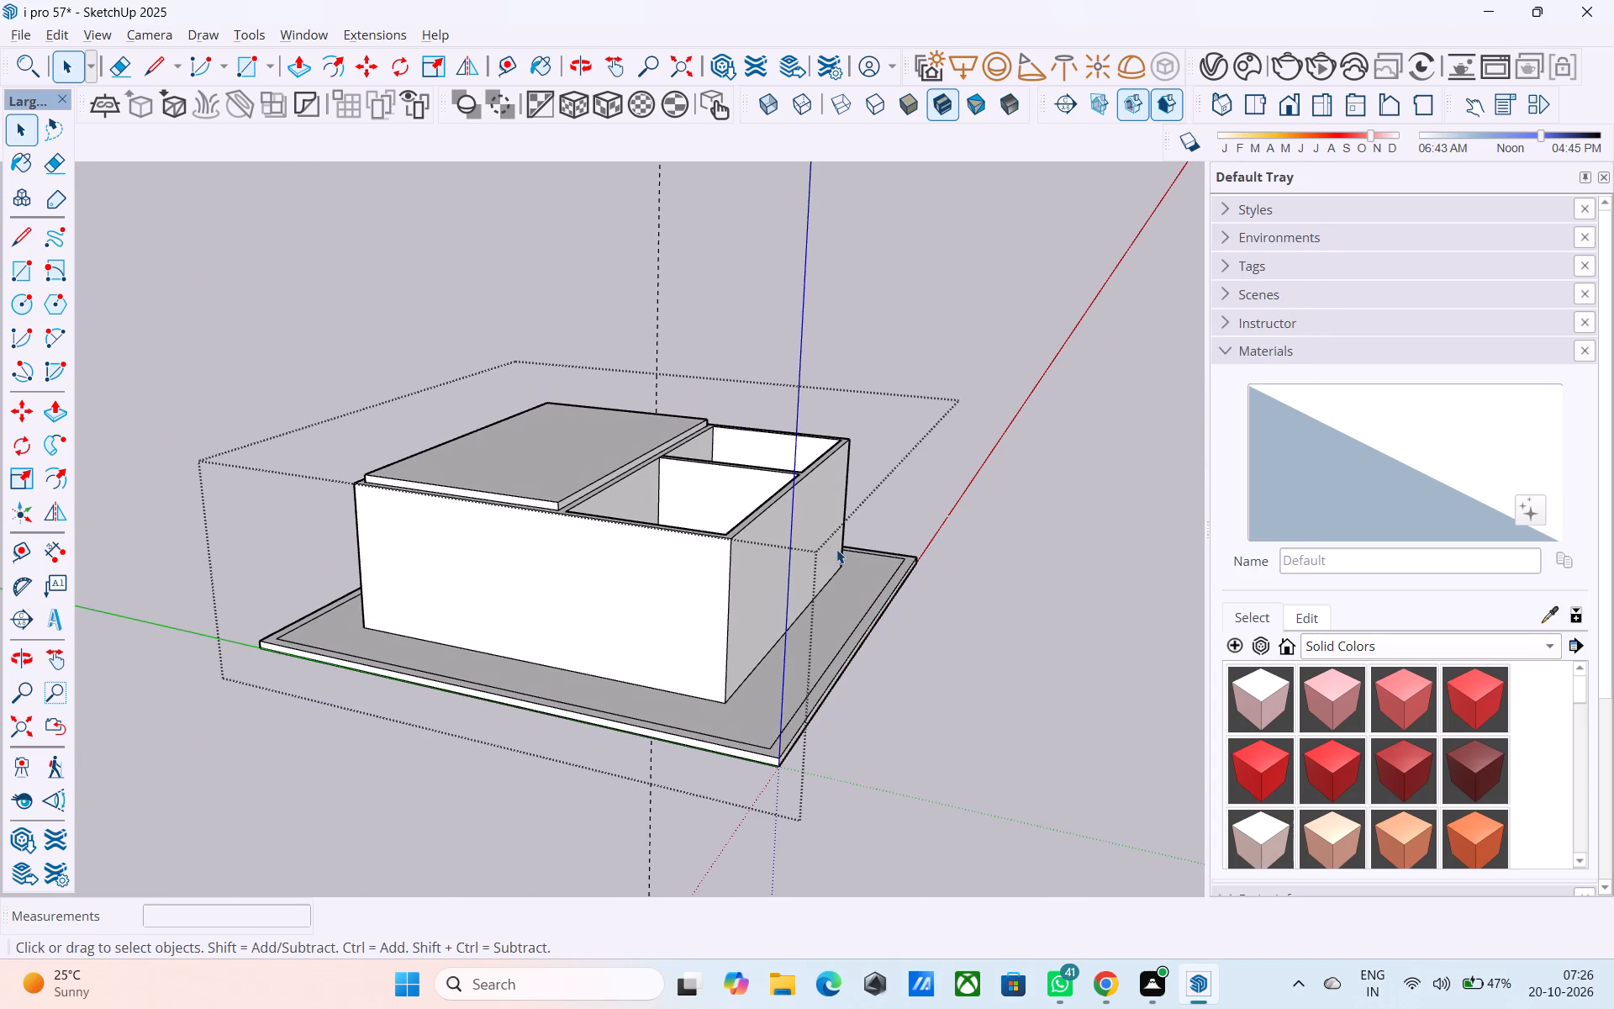
pyautogui.scroll(4, 799, 464)
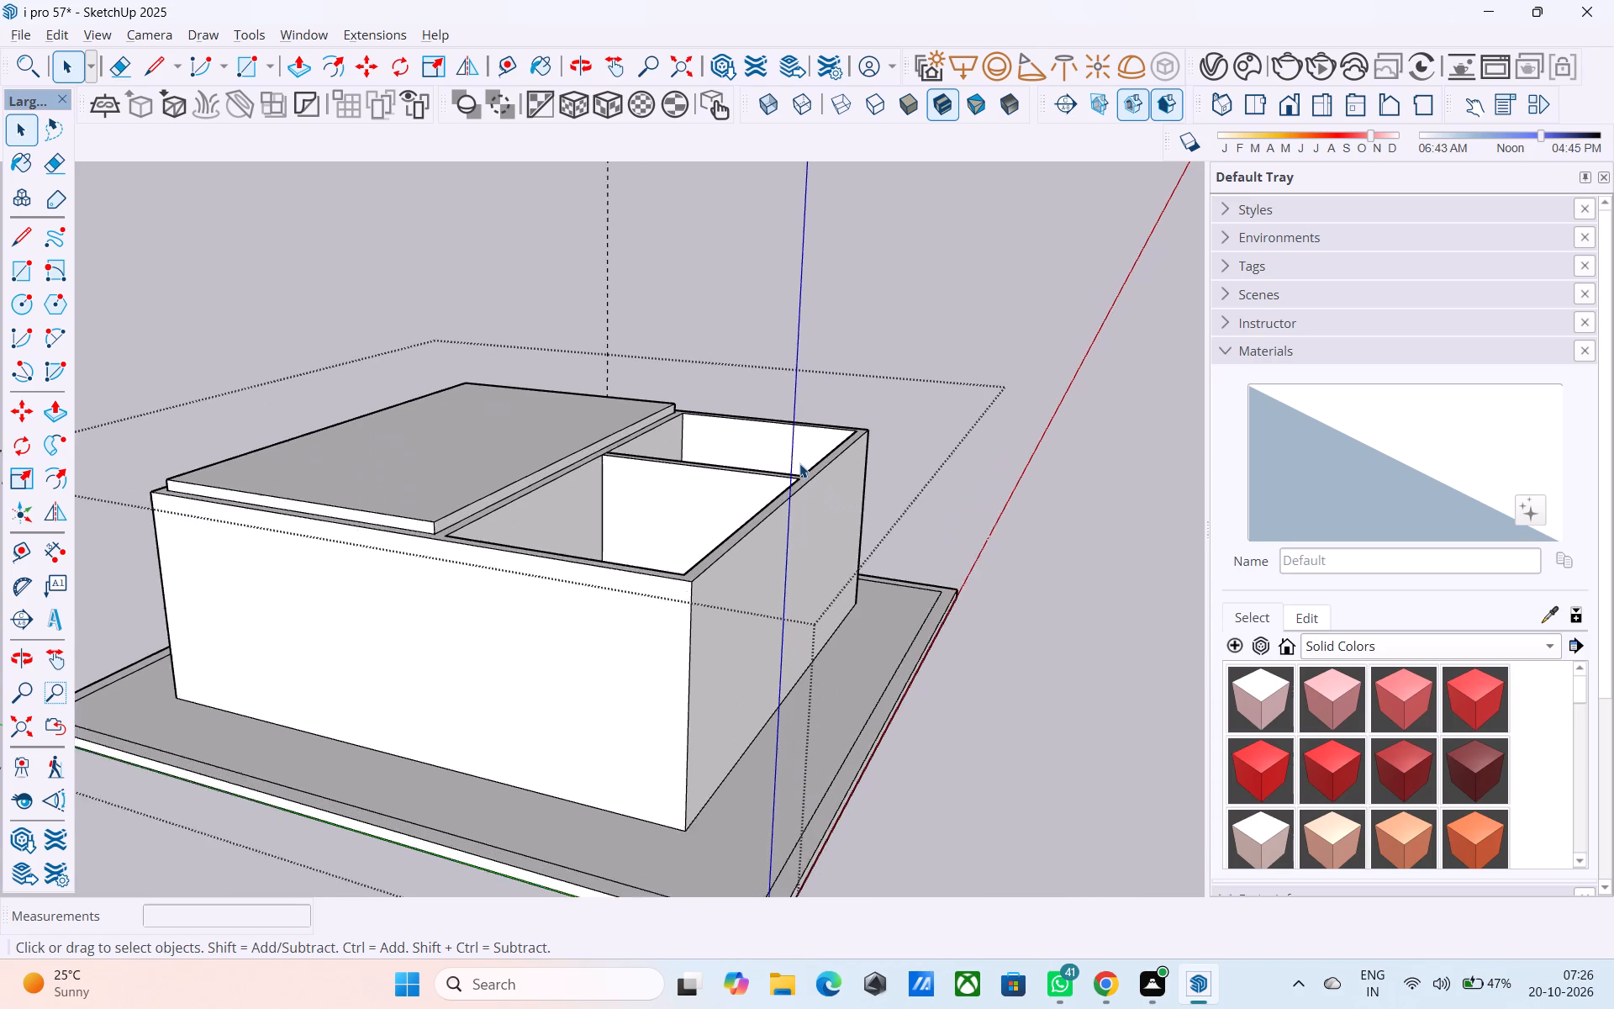
pyautogui.scroll(3, 799, 463)
pyautogui.scroll(-6, 985, 513)
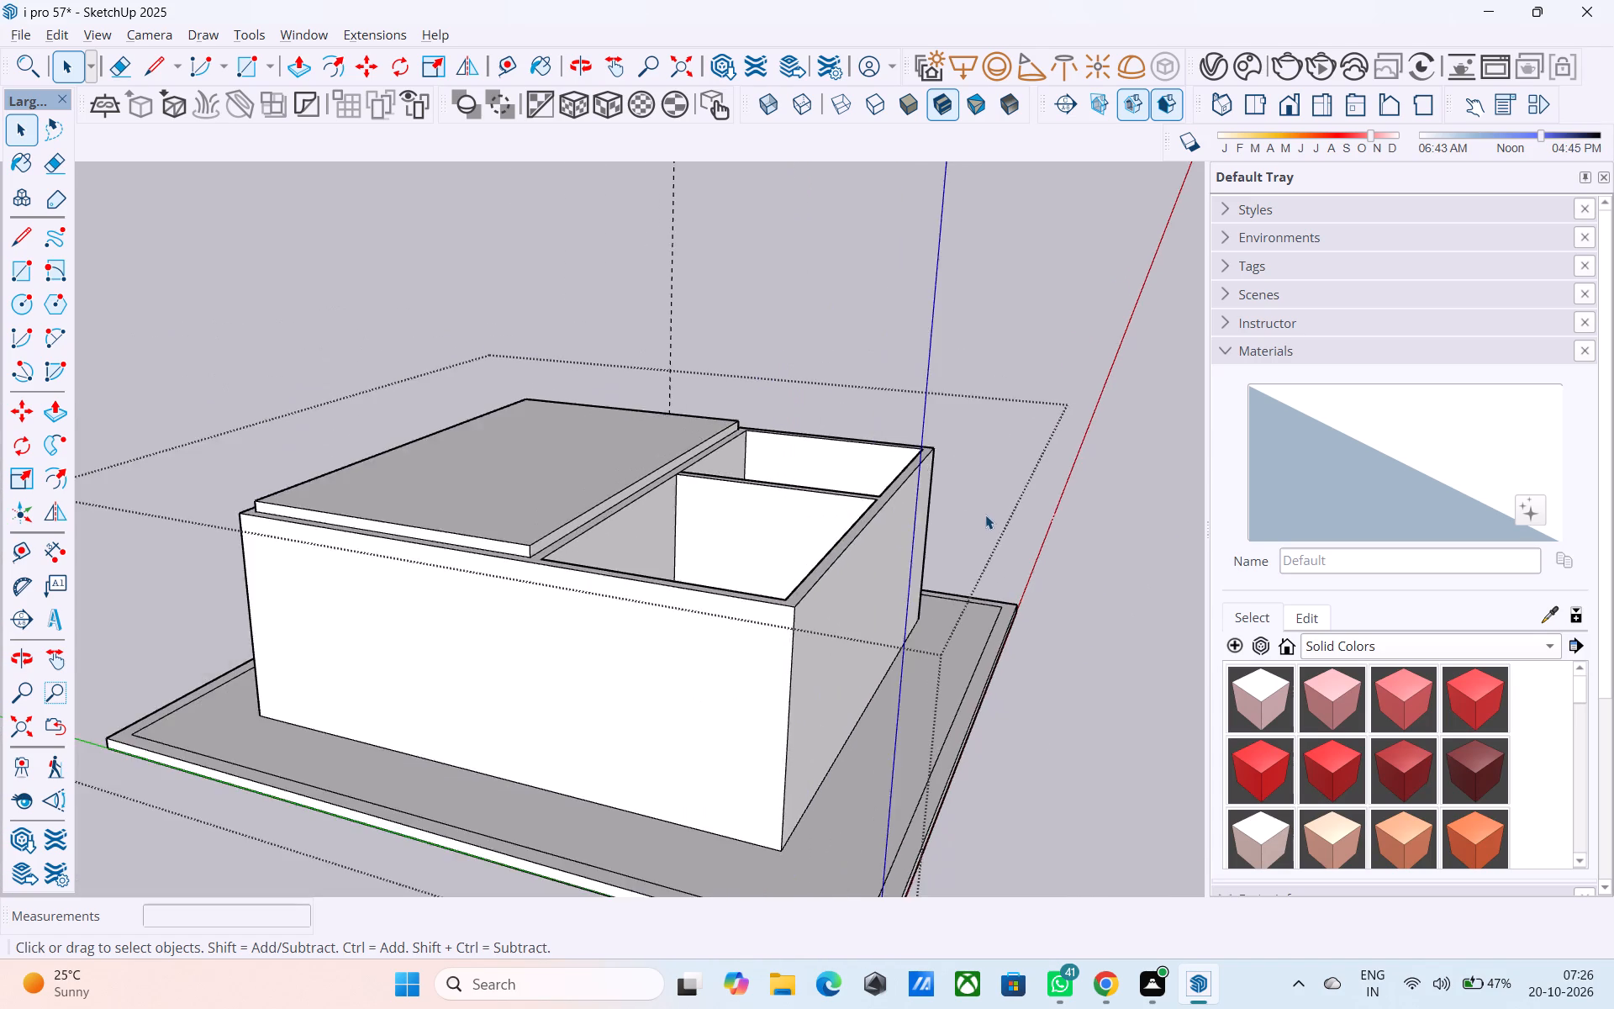
pyautogui.scroll(-3, 985, 515)
pyautogui.moveTo(973, 516); pyautogui.dragTo(395, 588, button='middle')
pyautogui.moveTo(837, 611); pyautogui.dragTo(343, 545, button='middle')
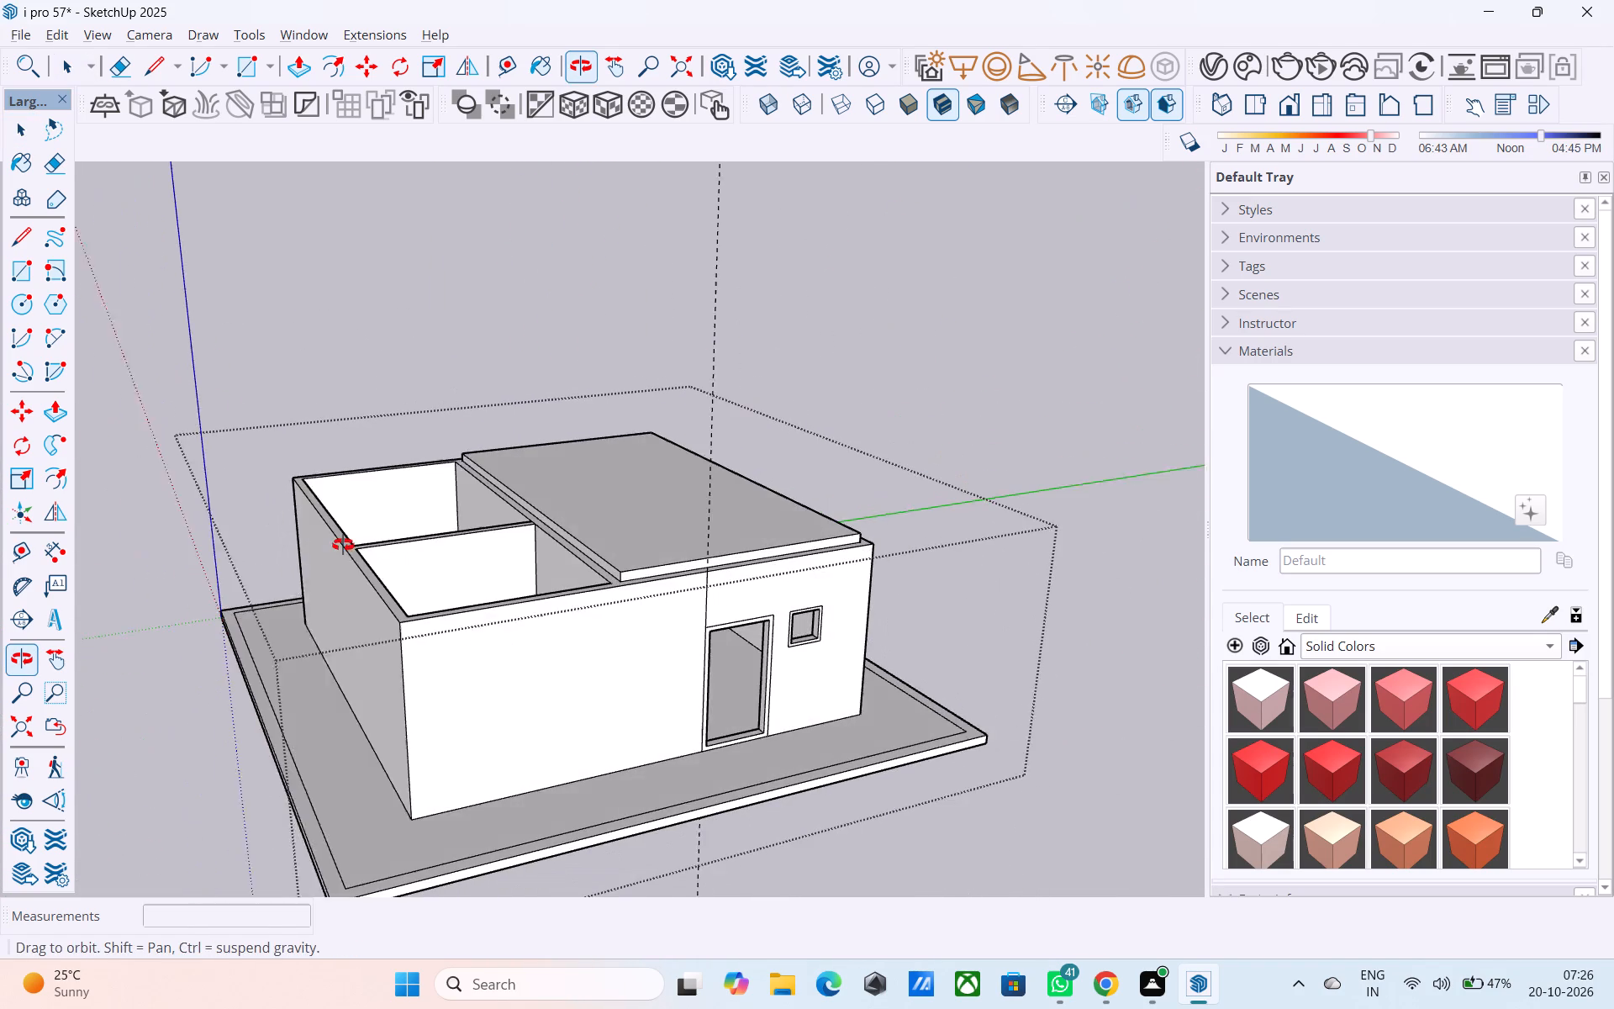
# Extend the roof slab's long side face 11' across the two open rooms to the outer face of the far wall.
pyautogui.moveTo(343, 545); pyautogui.dragTo(342, 545, button='middle')
pyautogui.scroll(7, 556, 562)
pyautogui.click(586, 538)
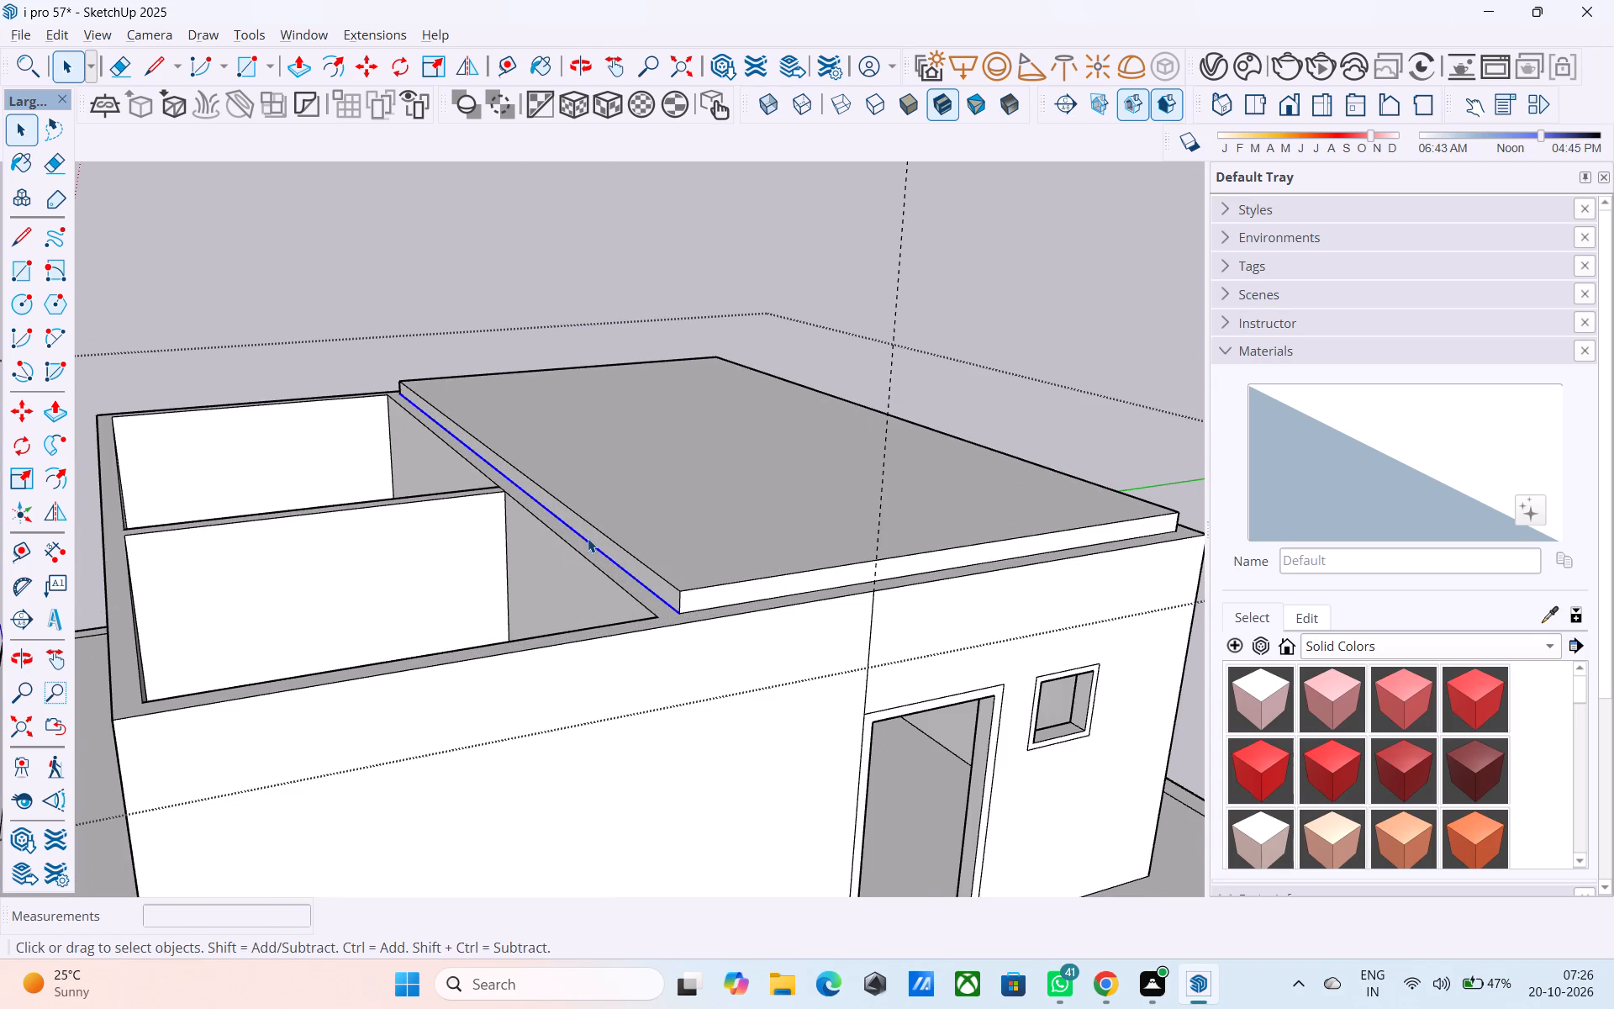
pyautogui.scroll(6, 588, 538)
pyautogui.click(598, 541)
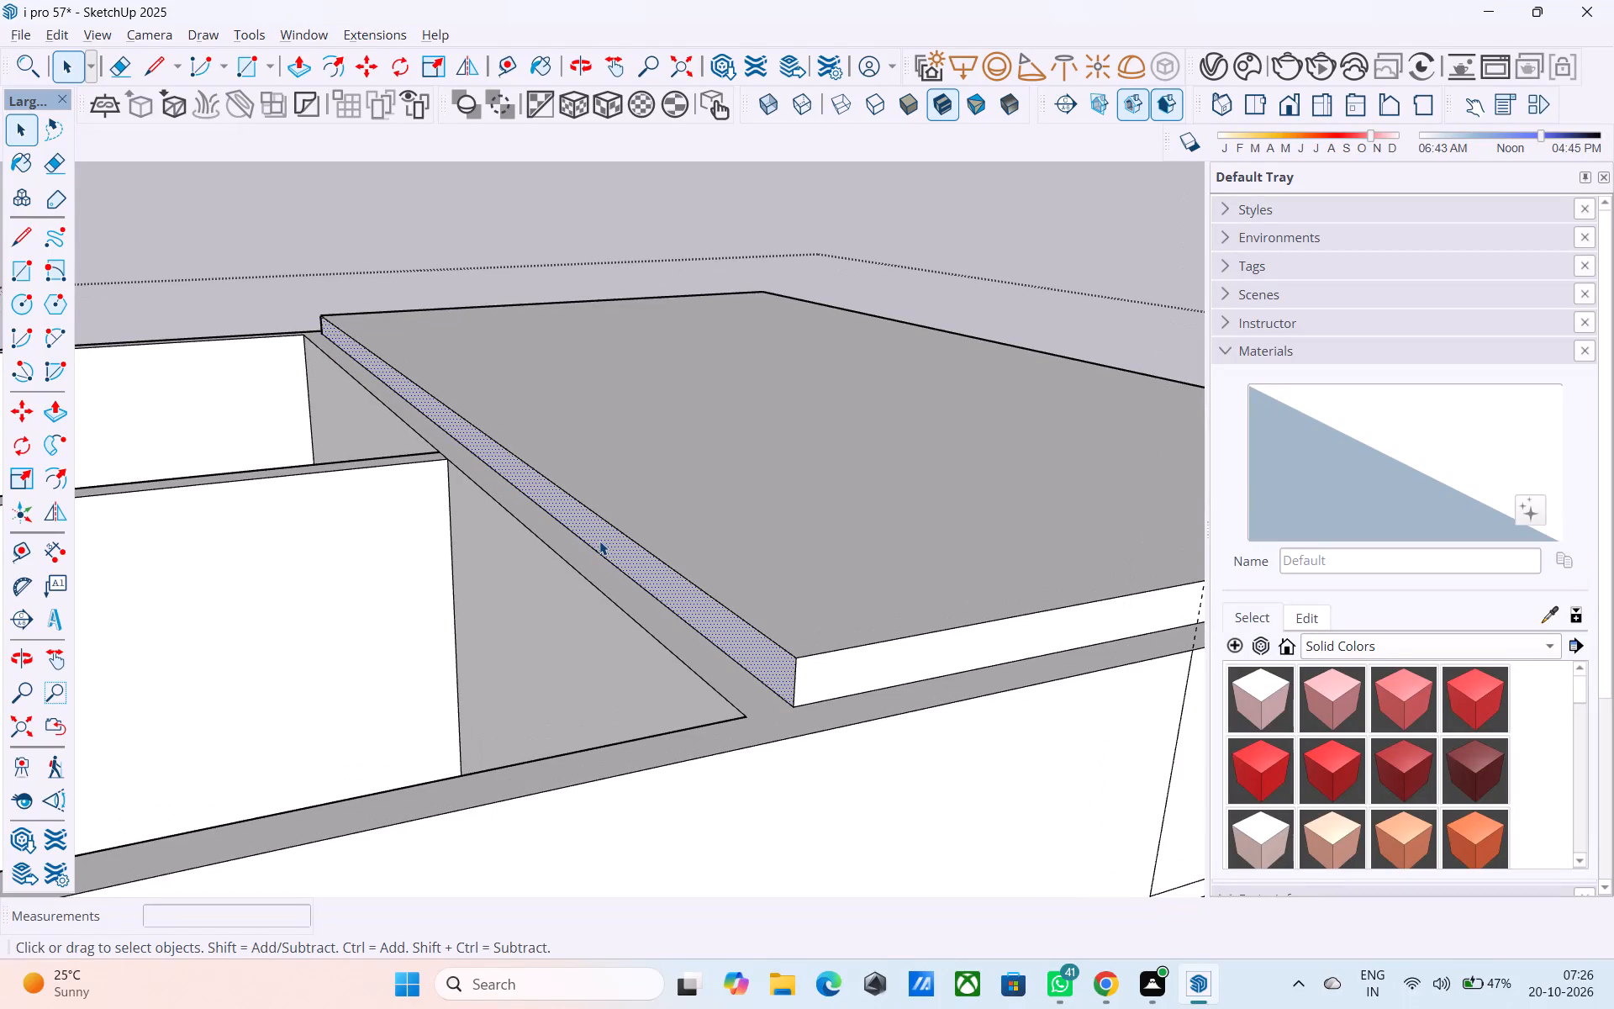
pyautogui.press('p')
pyautogui.click(599, 540)
pyautogui.scroll(-5, 592, 540)
pyautogui.scroll(-5, 460, 578)
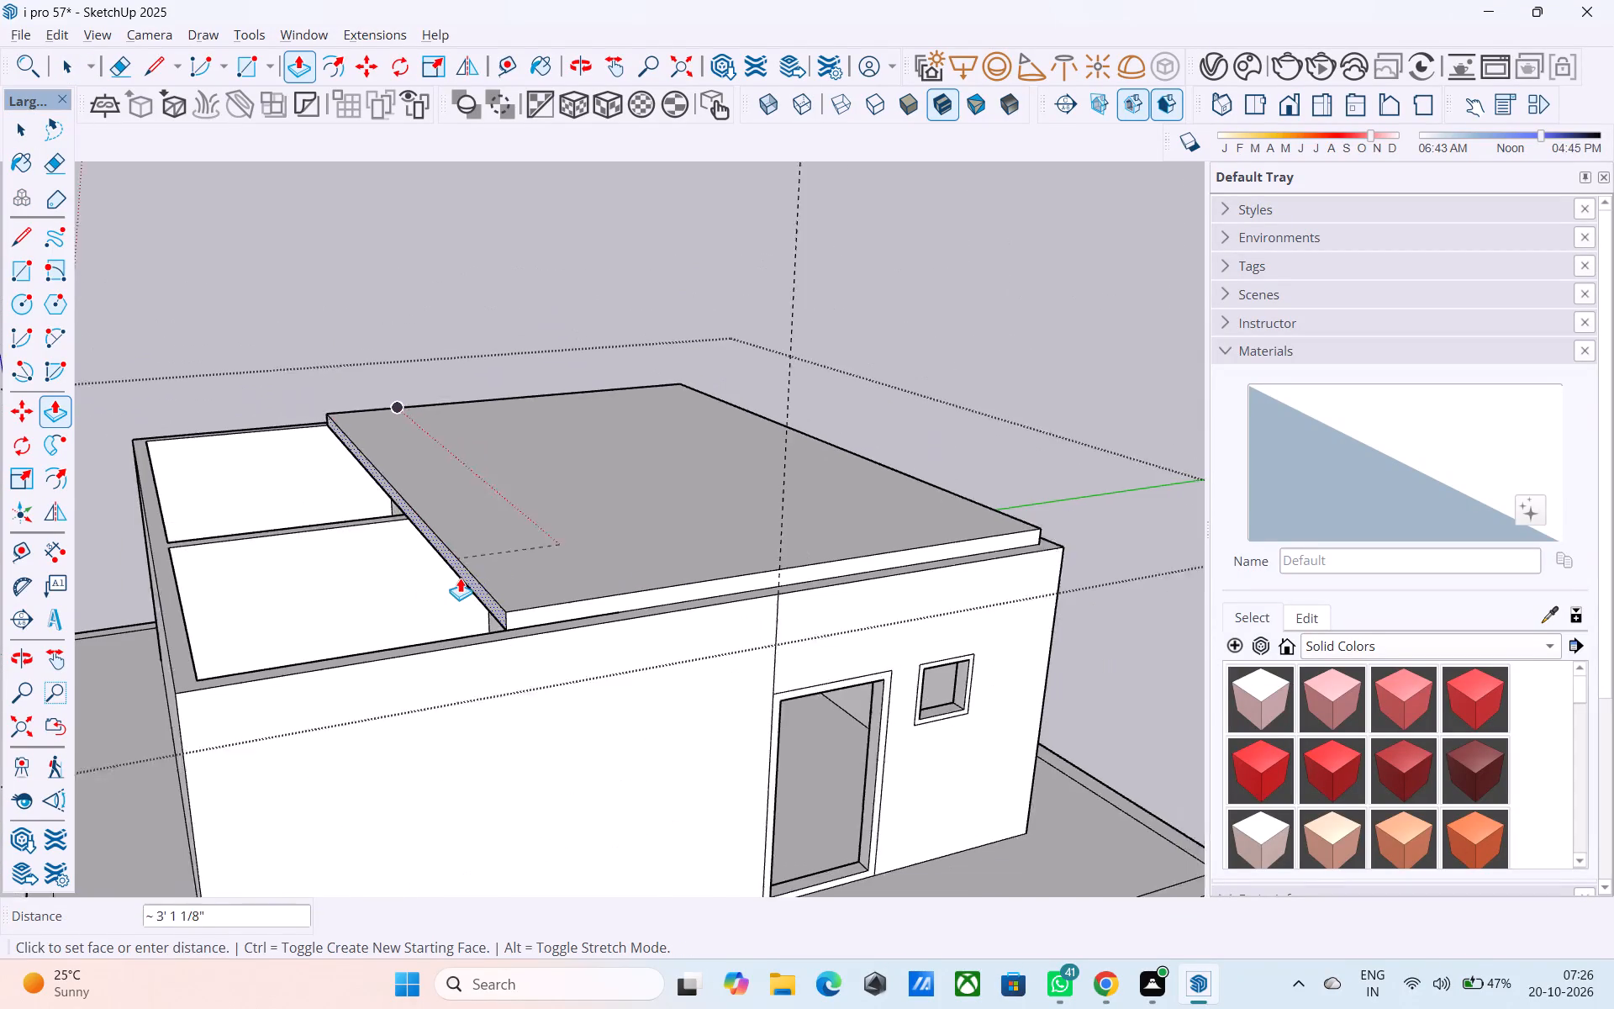
pyautogui.click(203, 686)
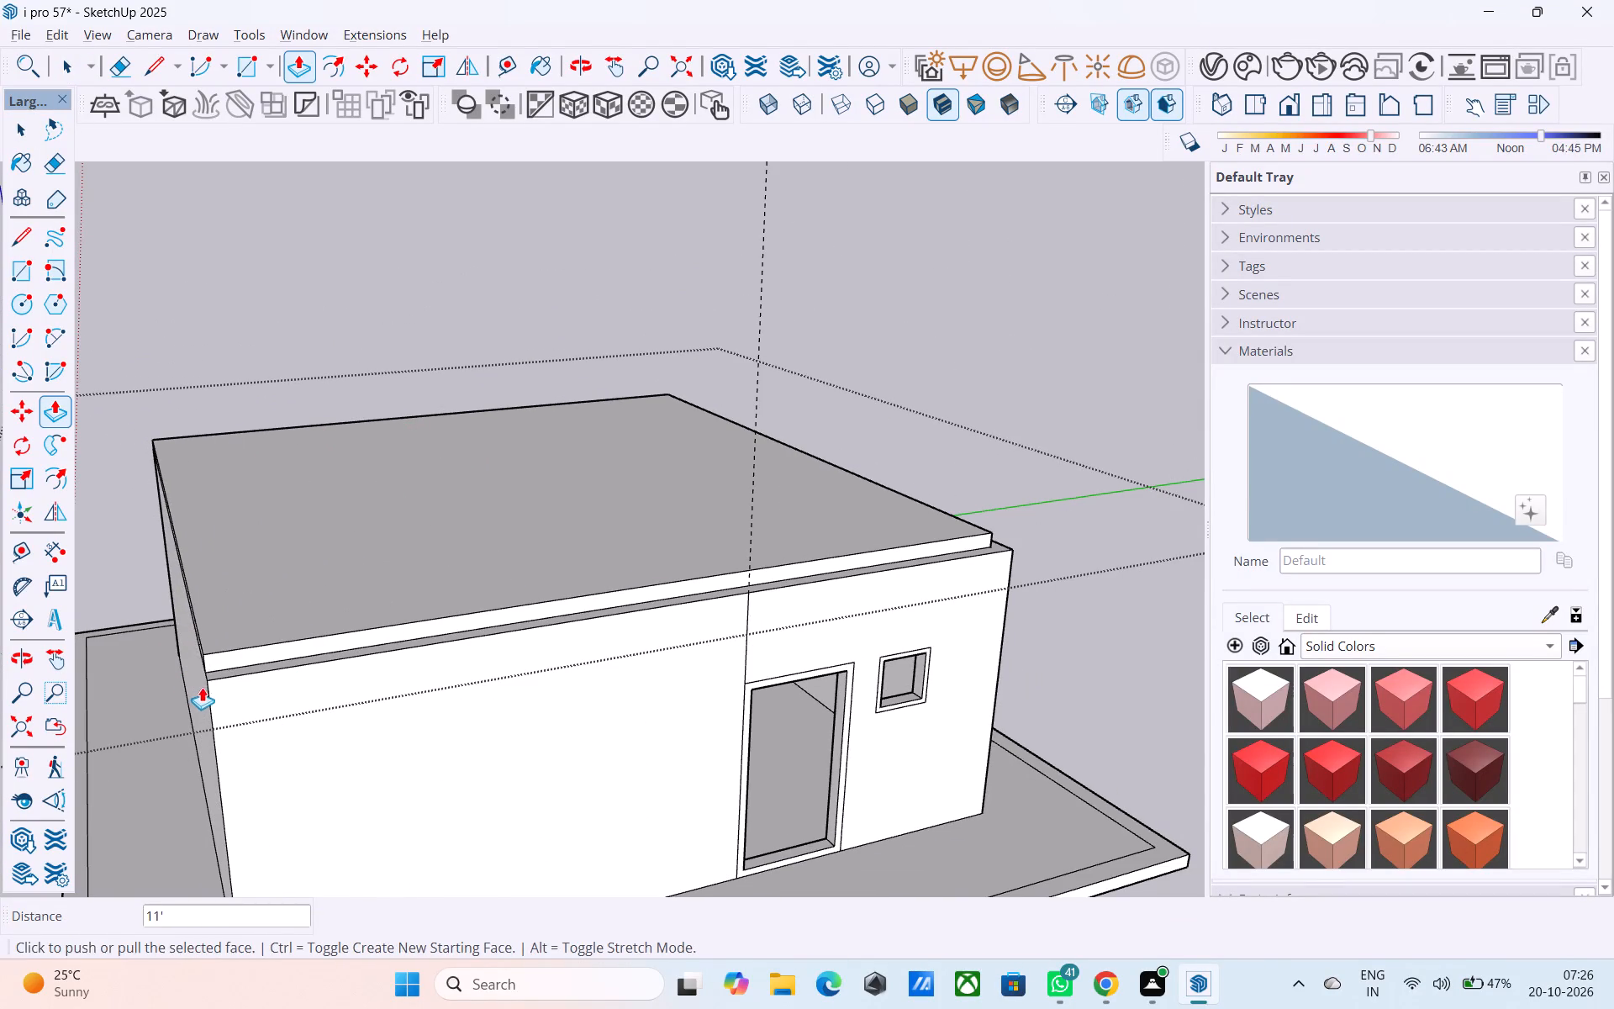
# Pull the roof slab's side face above the door wall outward about 5 1/2", flush with that wall's outer face.
pyautogui.moveTo(231, 679); pyautogui.dragTo(386, 673, button='middle')
pyautogui.scroll(3, 596, 687)
pyautogui.scroll(-2, 580, 679)
pyautogui.moveTo(590, 661); pyautogui.dragTo(671, 571, button='middle')
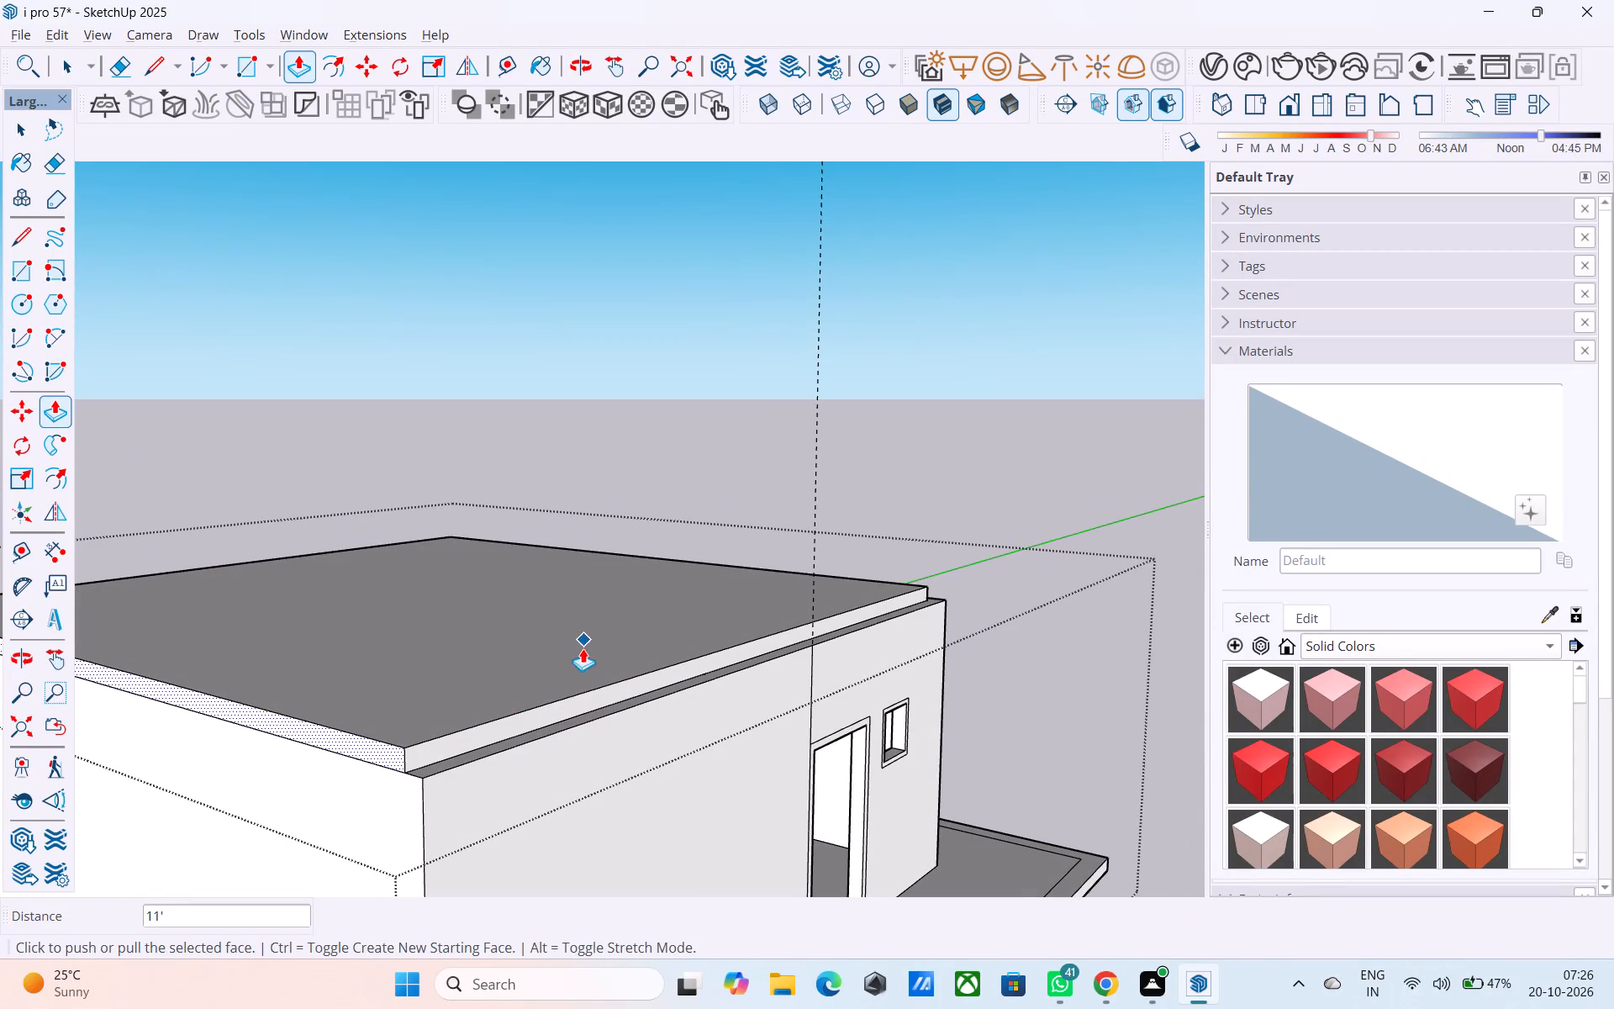
pyautogui.press('space')
pyautogui.click(568, 705)
pyautogui.press('p')
pyautogui.click(568, 704)
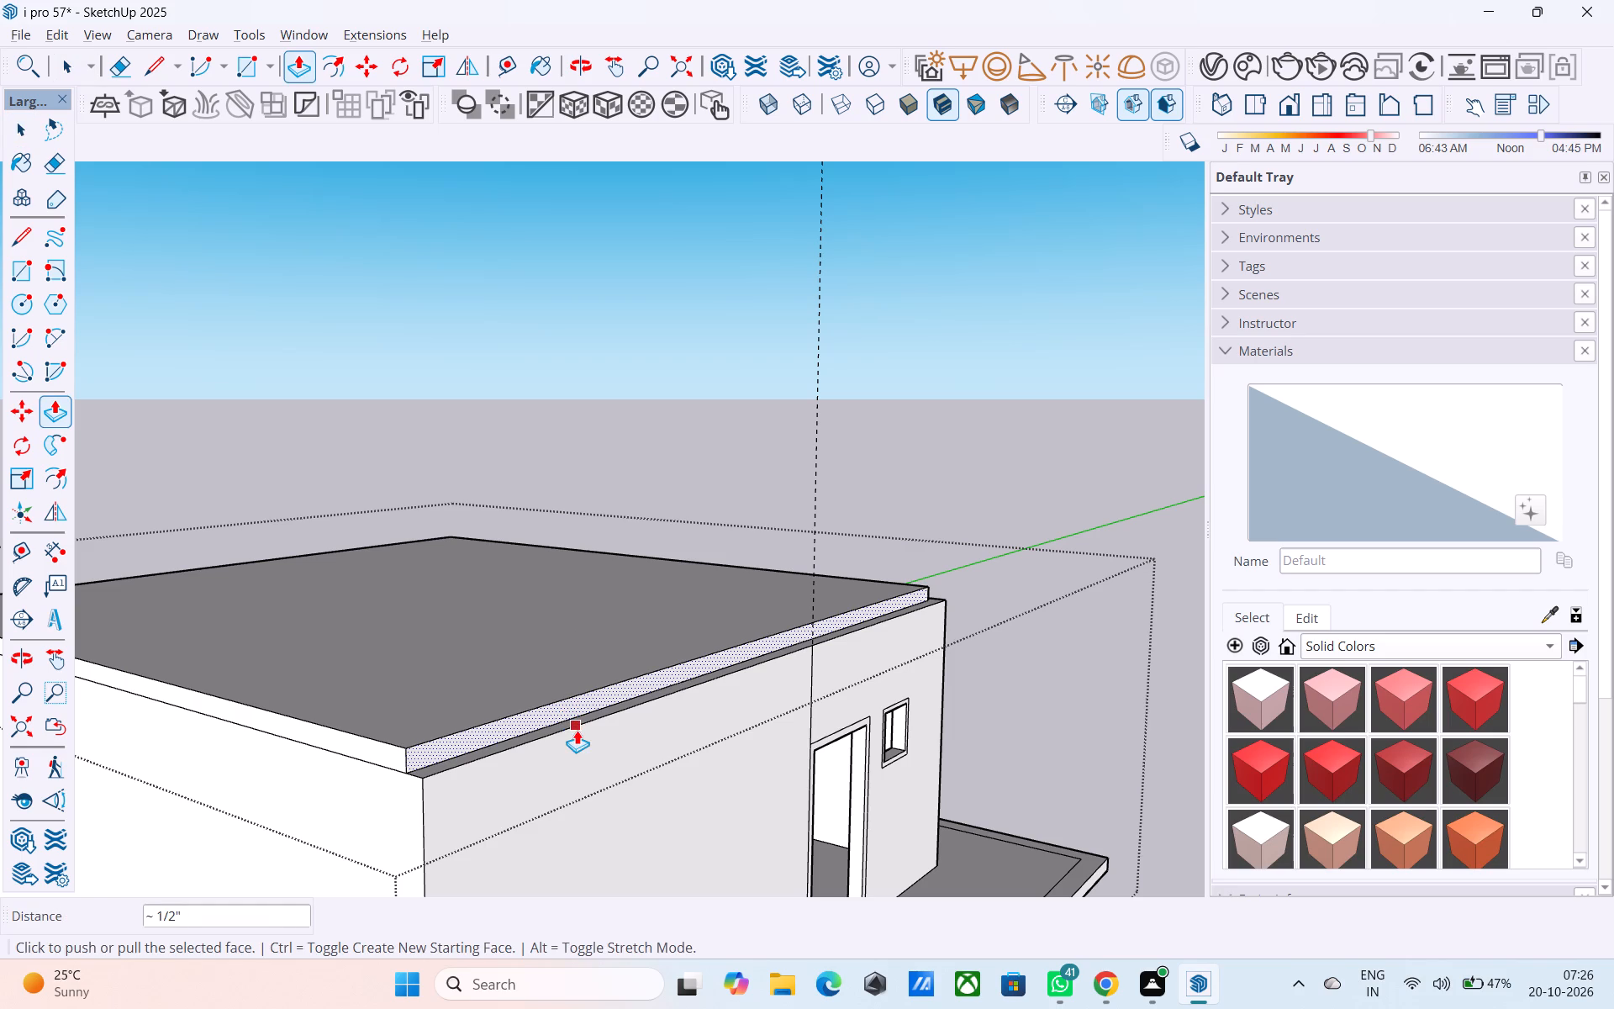
pyautogui.click(534, 700)
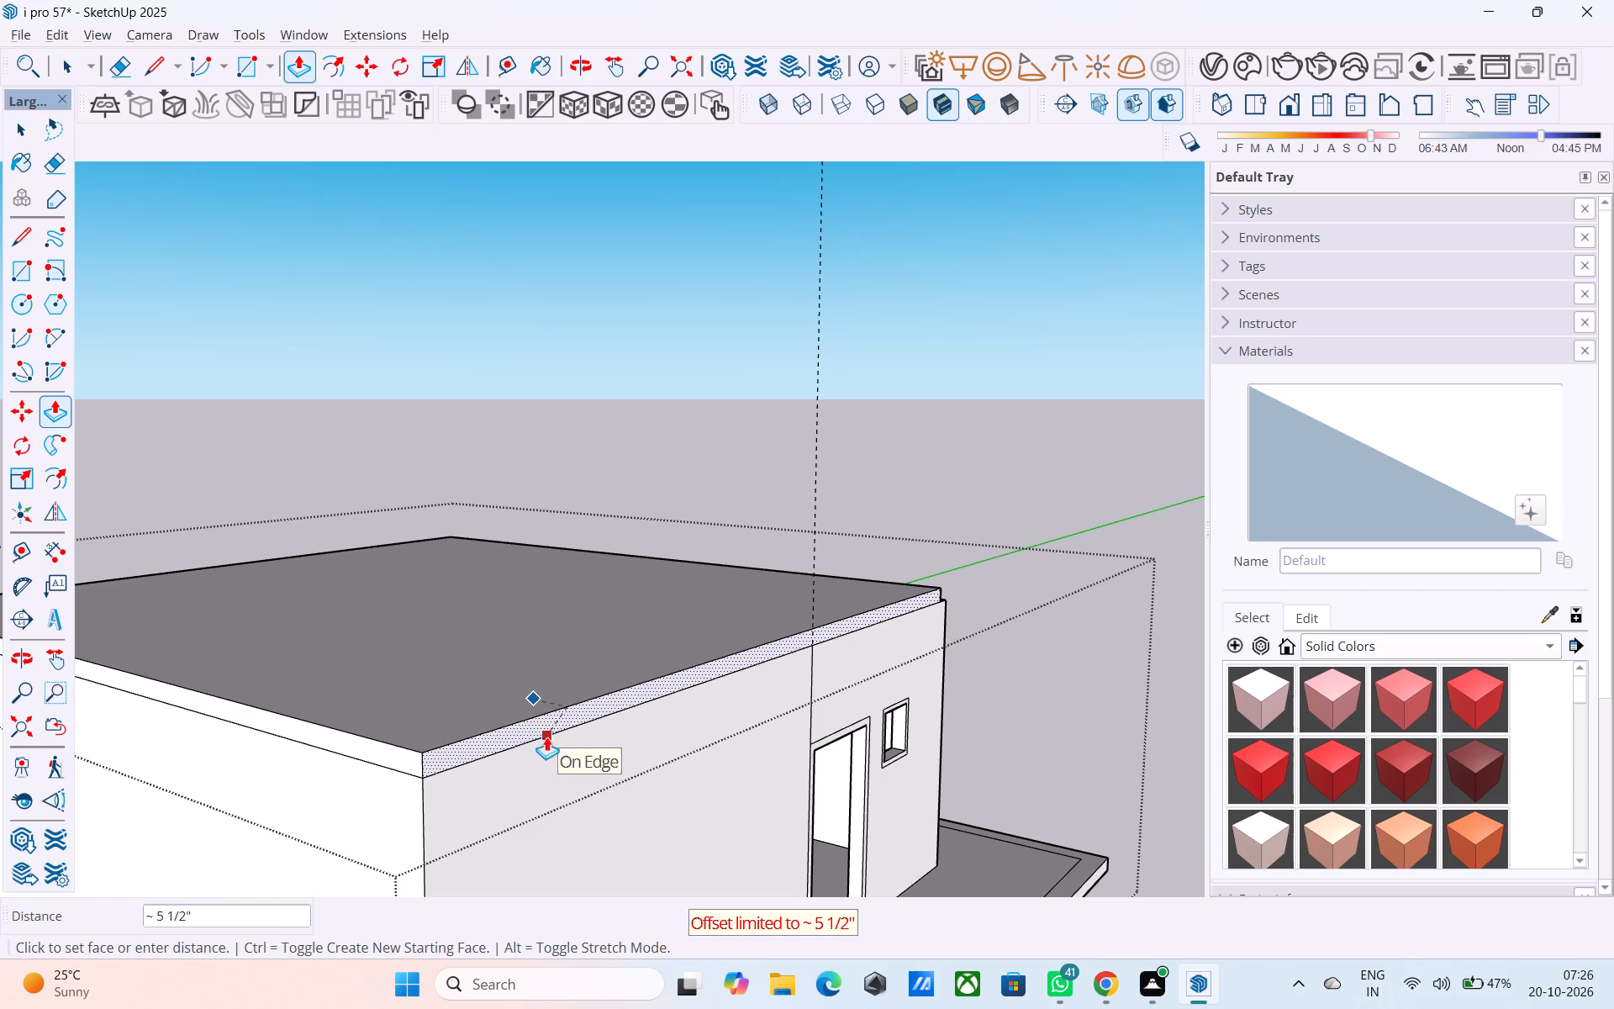
pyautogui.click(546, 737)
# Pull the roof slab's side face around the corner from the window outward, flush with that side wall's outer face.
pyautogui.scroll(-5, 1024, 603)
pyautogui.moveTo(1024, 599); pyautogui.dragTo(396, 652, button='middle')
pyautogui.scroll(4, 571, 732)
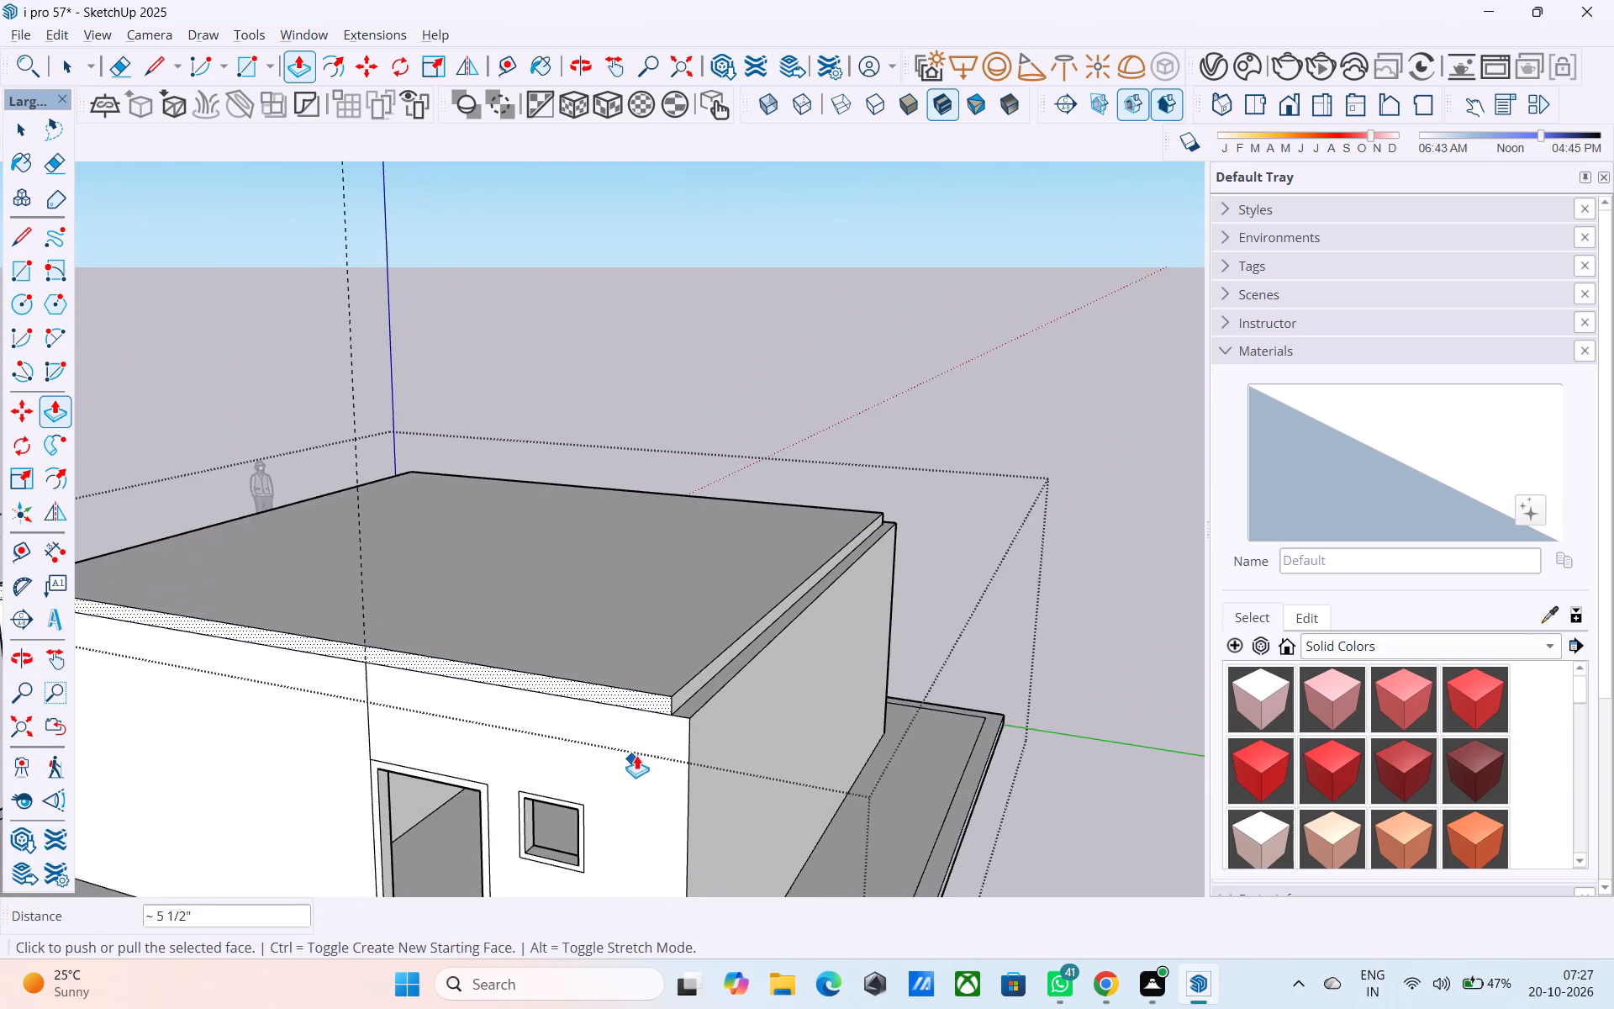
pyautogui.moveTo(751, 705); pyautogui.dragTo(705, 685, button='middle')
pyautogui.scroll(6, 662, 676)
pyautogui.press('space')
pyautogui.click(643, 655)
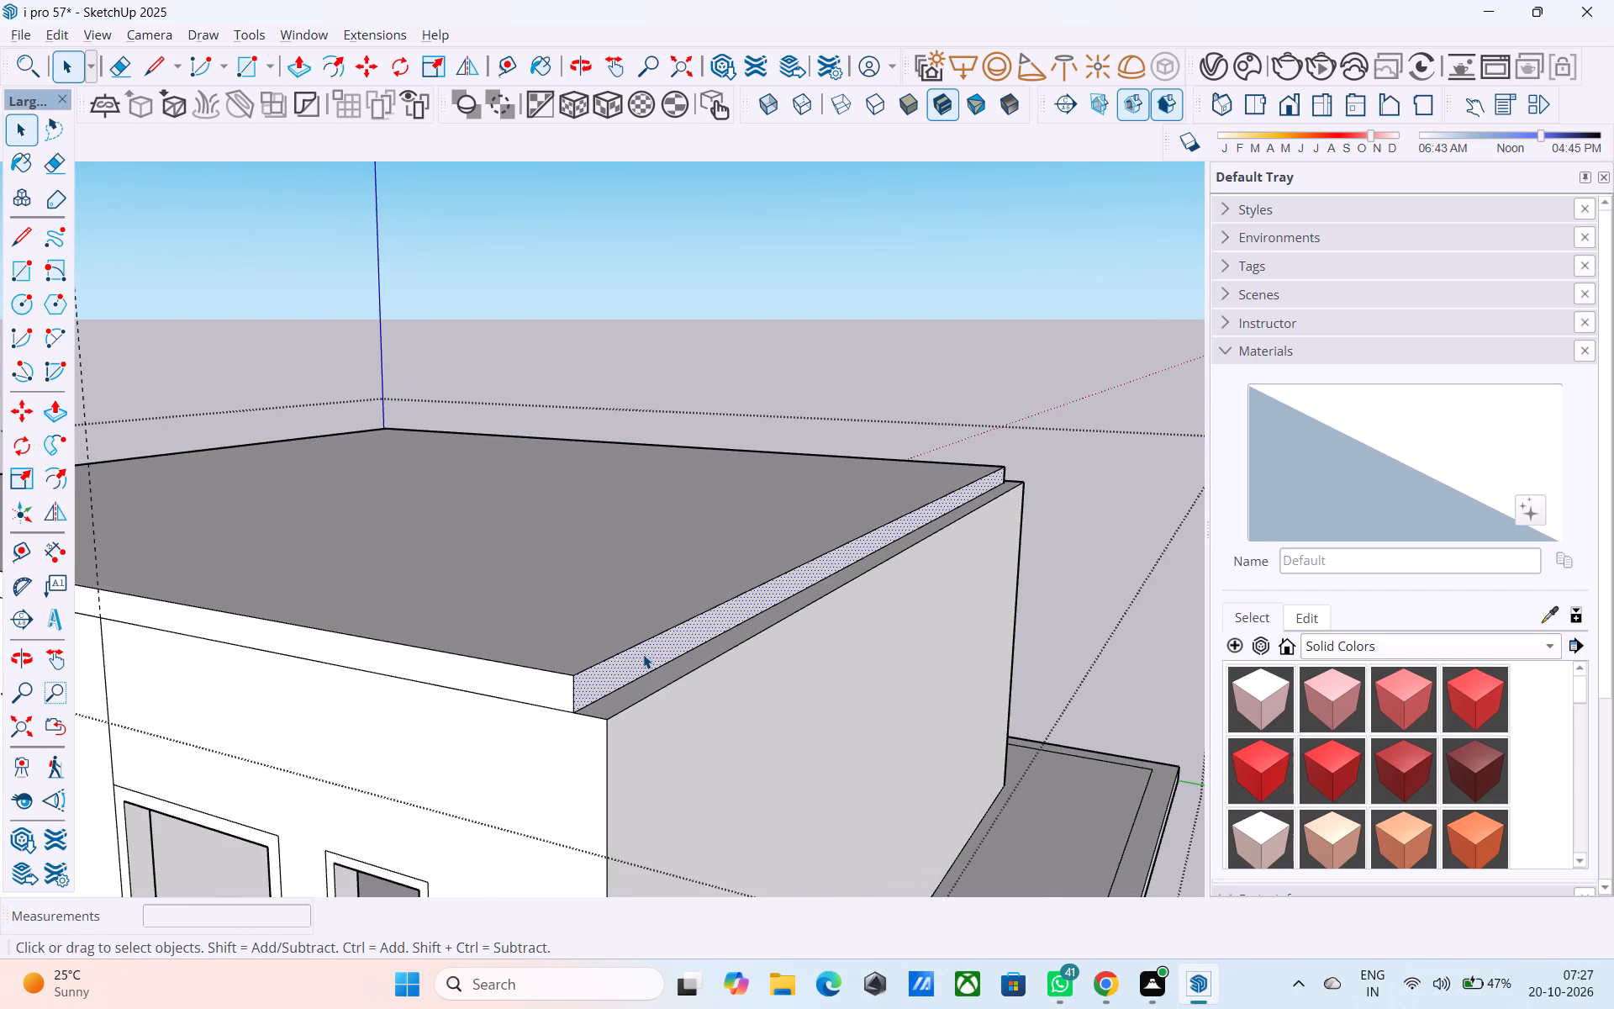
pyautogui.press('p')
pyautogui.click(643, 655)
pyautogui.click(667, 705)
pyautogui.scroll(-5, 944, 639)
# Pull the roof slab's side face opposite the door wall outward 6", flush with the wall below.
pyautogui.moveTo(959, 625); pyautogui.dragTo(757, 625, button='middle')
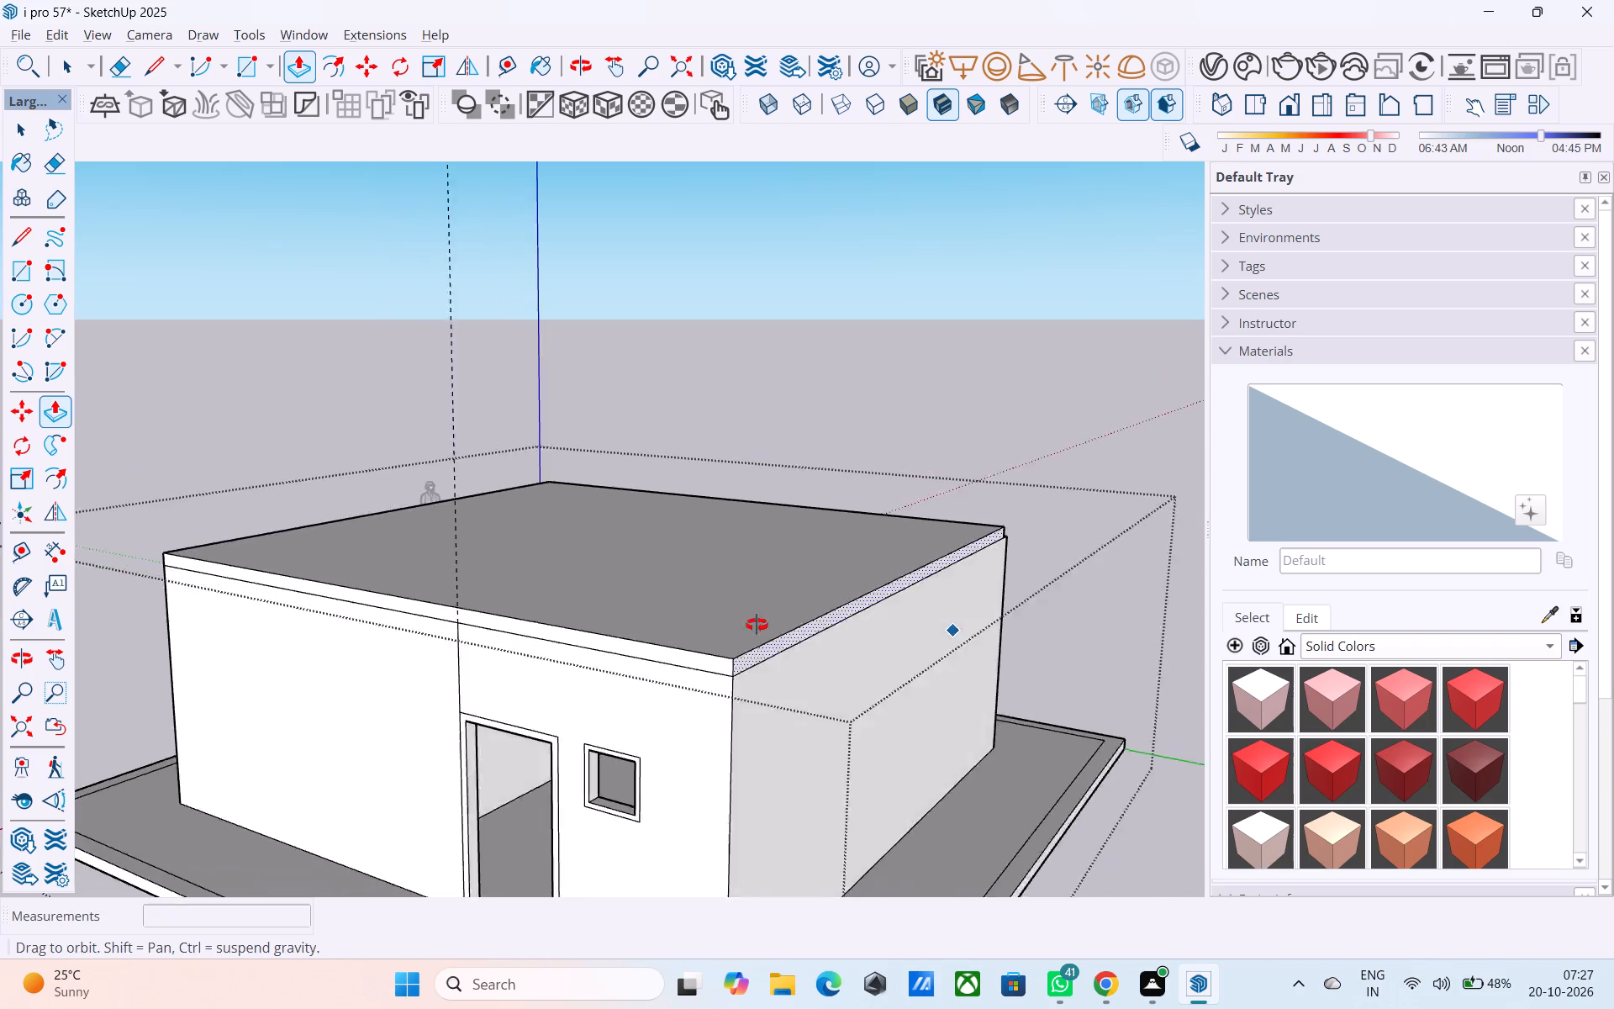
pyautogui.moveTo(757, 625); pyautogui.dragTo(317, 610, button='middle')
pyautogui.scroll(5, 567, 600)
pyautogui.moveTo(762, 585); pyautogui.dragTo(718, 584, button='middle')
pyautogui.scroll(4, 702, 581)
pyautogui.press('space')
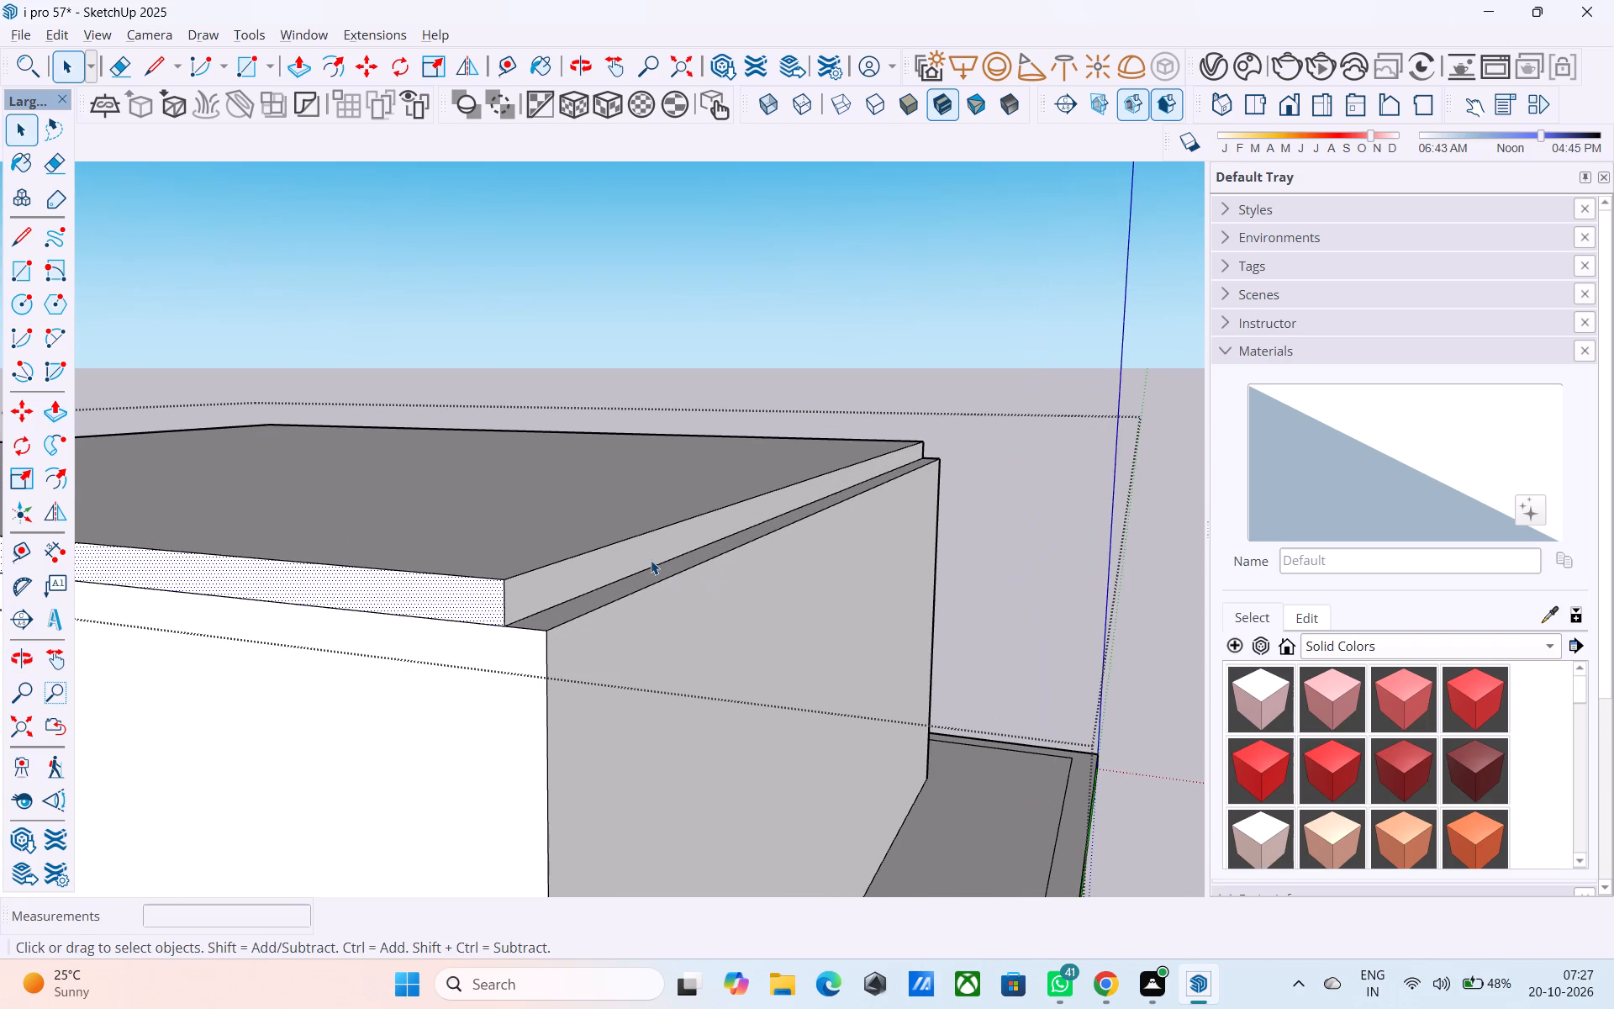
pyautogui.click(651, 559)
pyautogui.press('p')
pyautogui.click(651, 559)
pyautogui.click(681, 621)
pyautogui.scroll(-2, 938, 554)
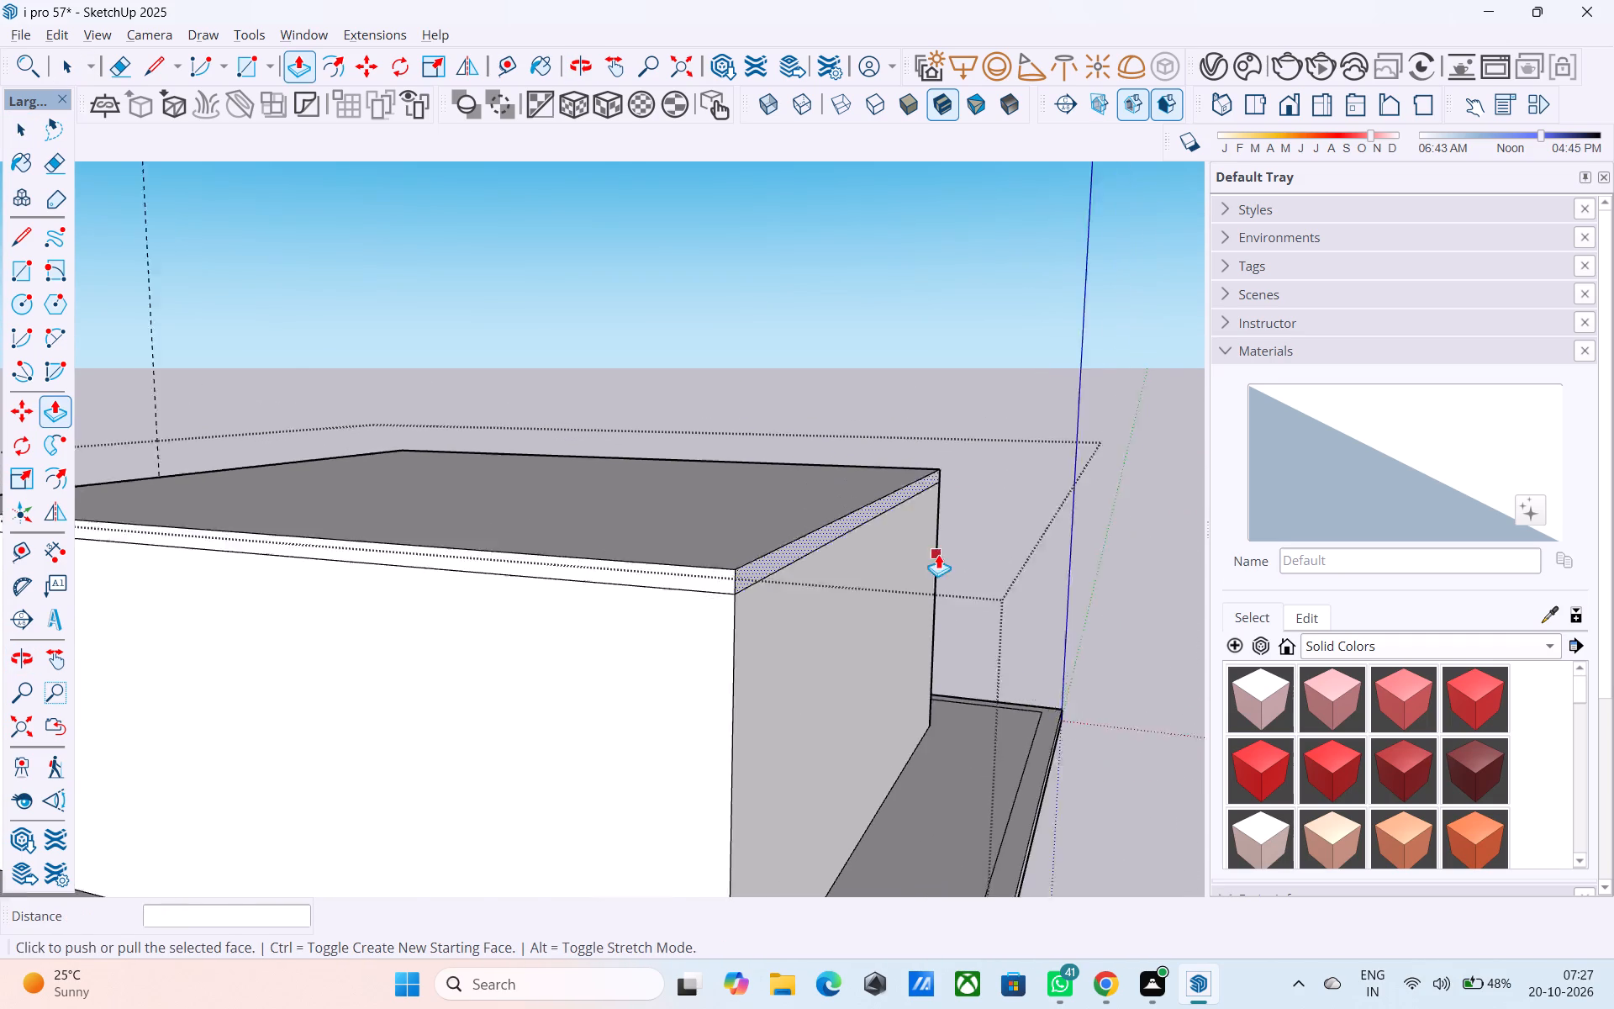
# Examine the house and the alignment of its roof slab with the outer walls from several angles.
pyautogui.scroll(-8, 938, 554)
pyautogui.moveTo(581, 615); pyautogui.dragTo(1255, 632, button='middle')
pyautogui.moveTo(755, 633); pyautogui.dragTo(955, 627, button='middle')
pyautogui.scroll(-4, 267, 610)
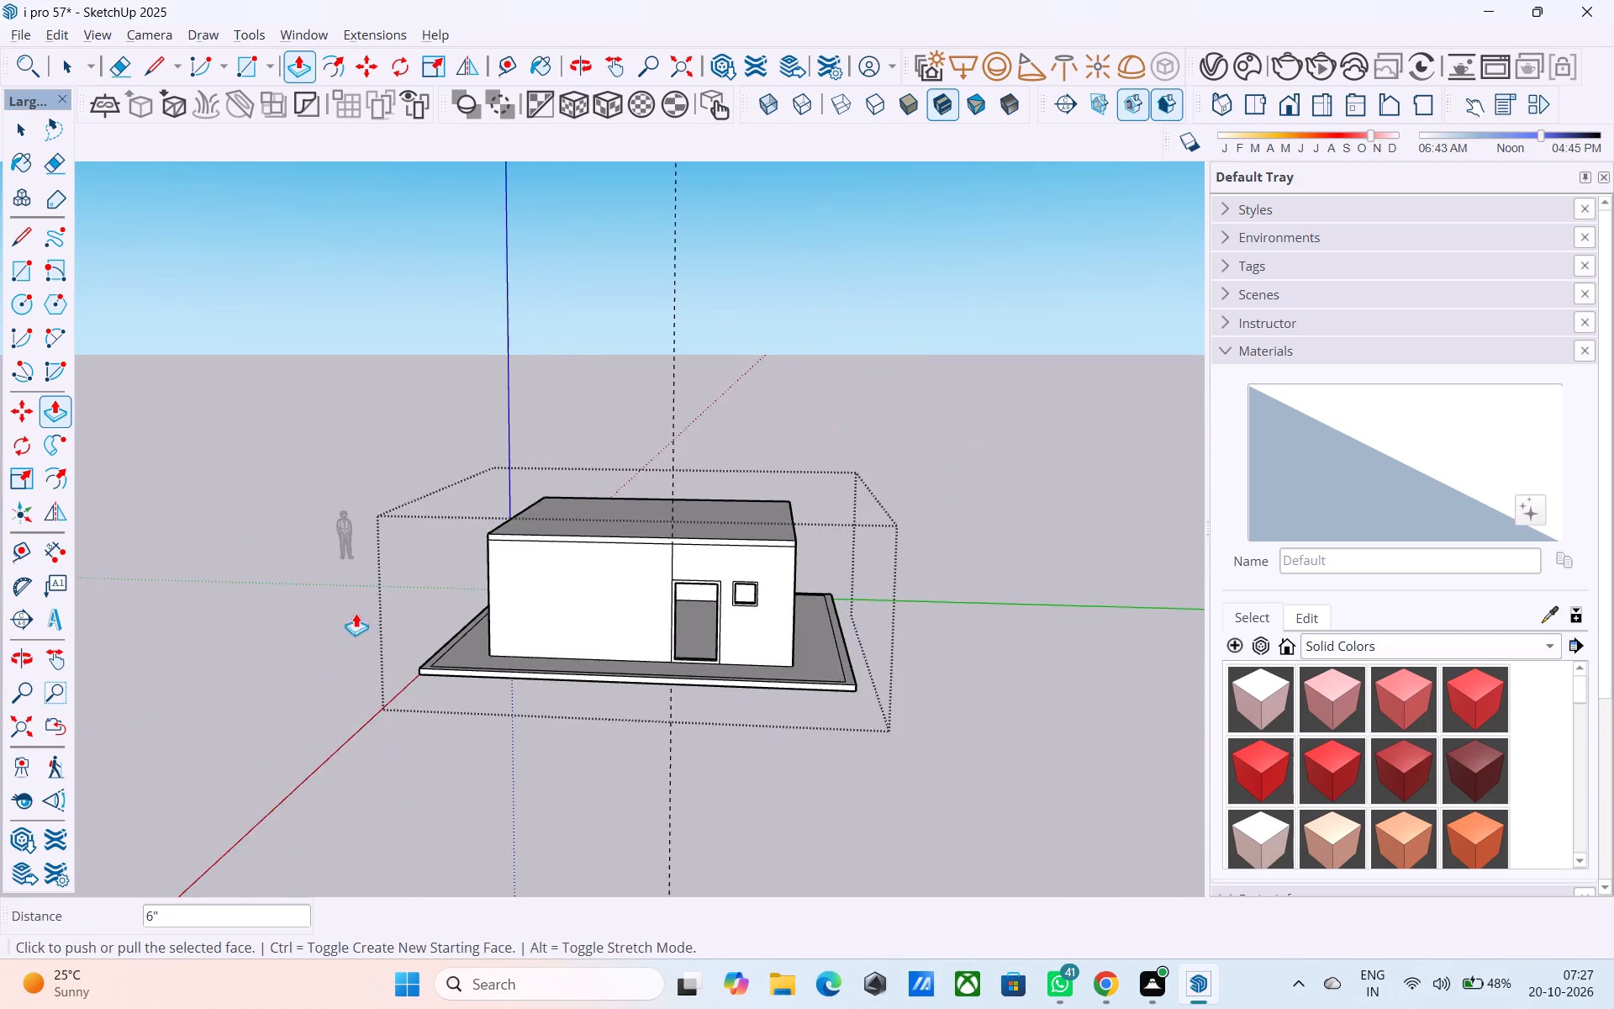
pyautogui.moveTo(456, 609); pyautogui.dragTo(748, 555, button='middle')
pyautogui.scroll(6, 984, 294)
pyautogui.moveTo(893, 394); pyautogui.dragTo(849, 380, button='middle')
pyautogui.moveTo(834, 445); pyautogui.dragTo(810, 424, button='middle')
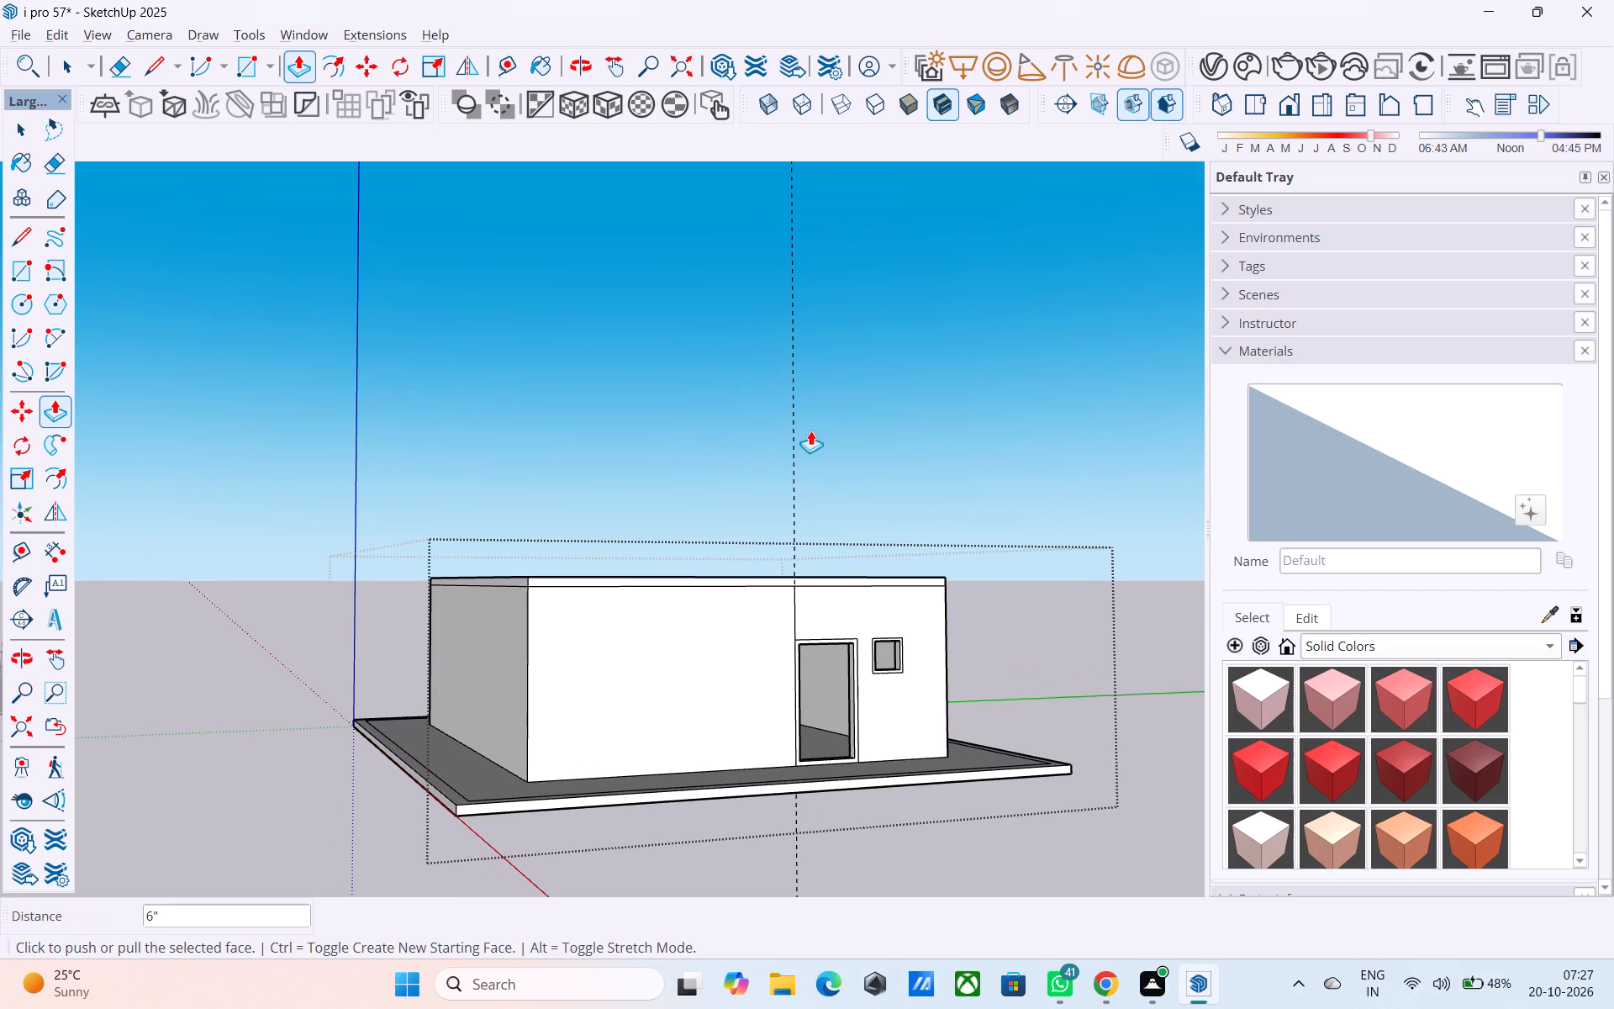
pyautogui.moveTo(583, 520); pyautogui.dragTo(662, 478, button='middle')
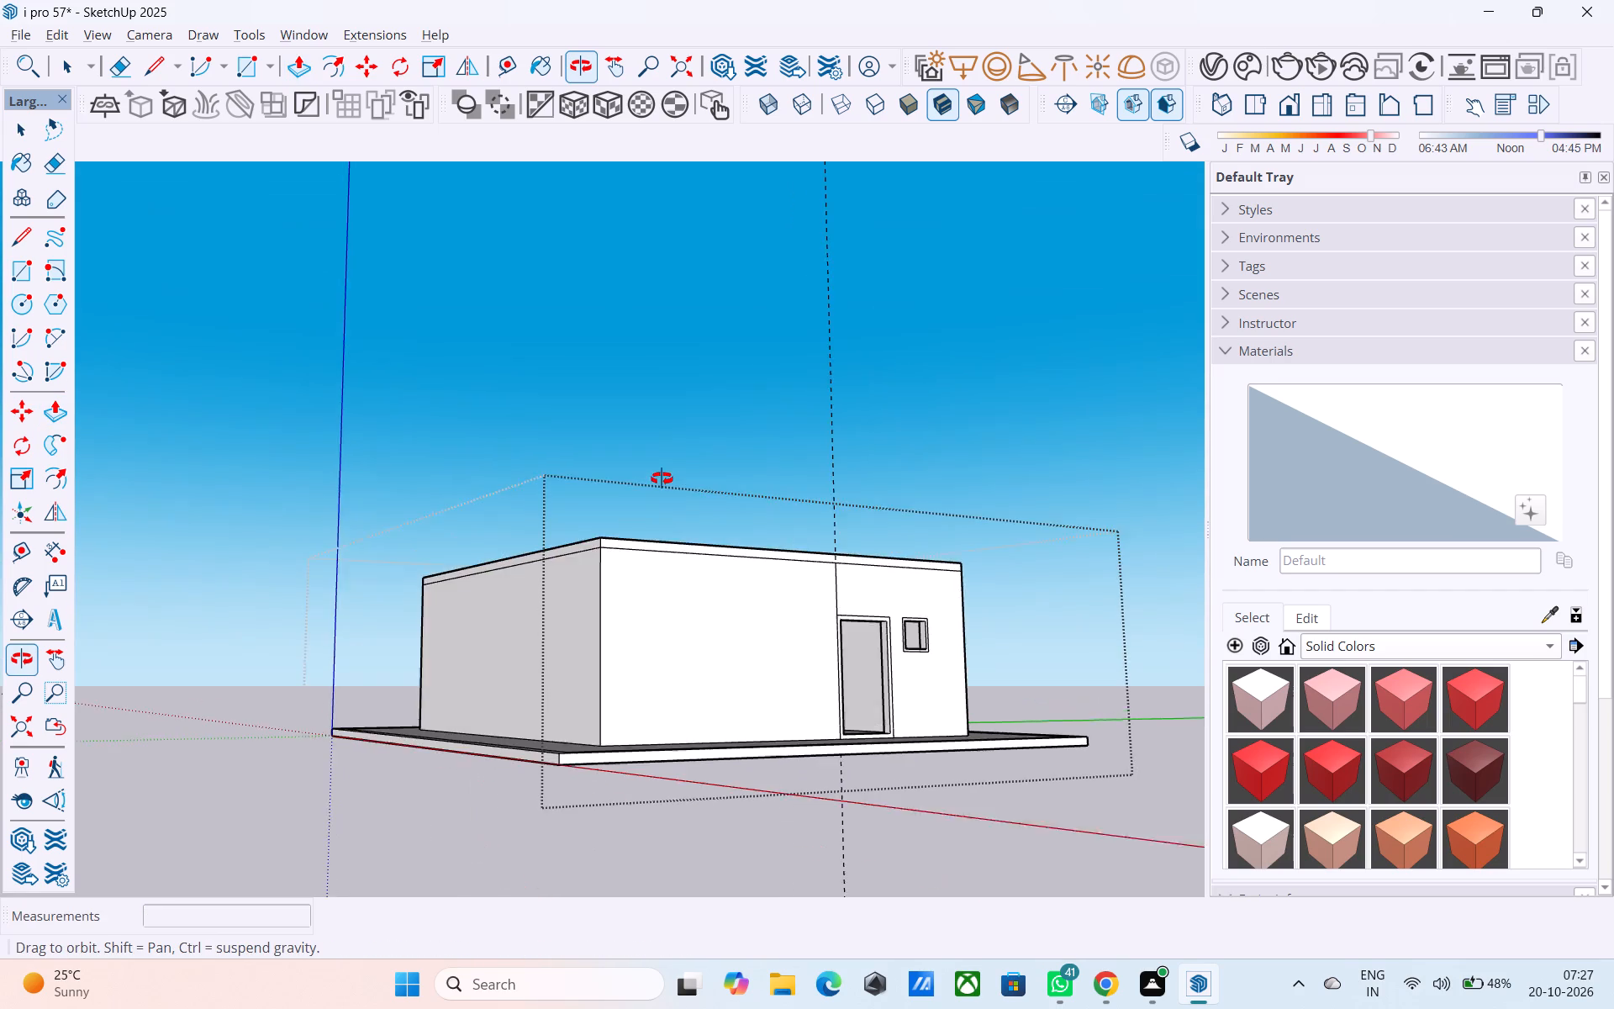
pyautogui.moveTo(662, 478); pyautogui.dragTo(655, 653, button='middle')
pyautogui.moveTo(646, 647); pyautogui.dragTo(622, 630, button='middle')
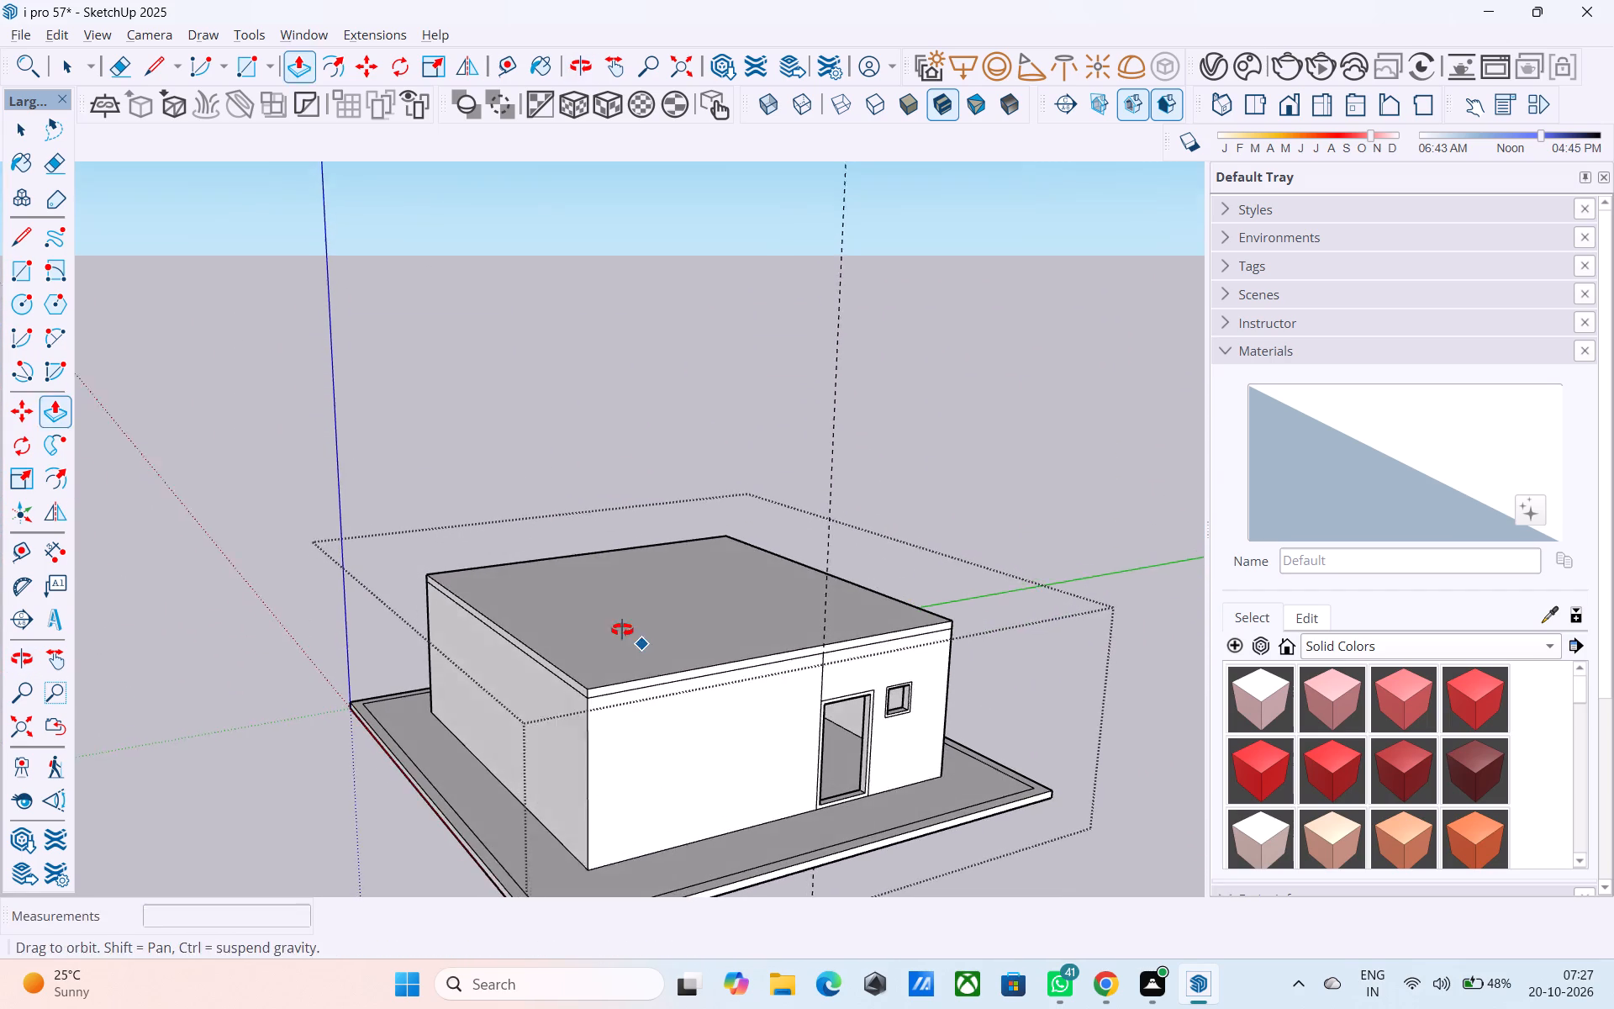
pyautogui.moveTo(622, 630); pyautogui.dragTo(610, 621, button='middle')
# Copy the roof slab's vertical corner edge 10' along the face above the door wall, starting from the corner farthest from the window.
pyautogui.scroll(3, 579, 660)
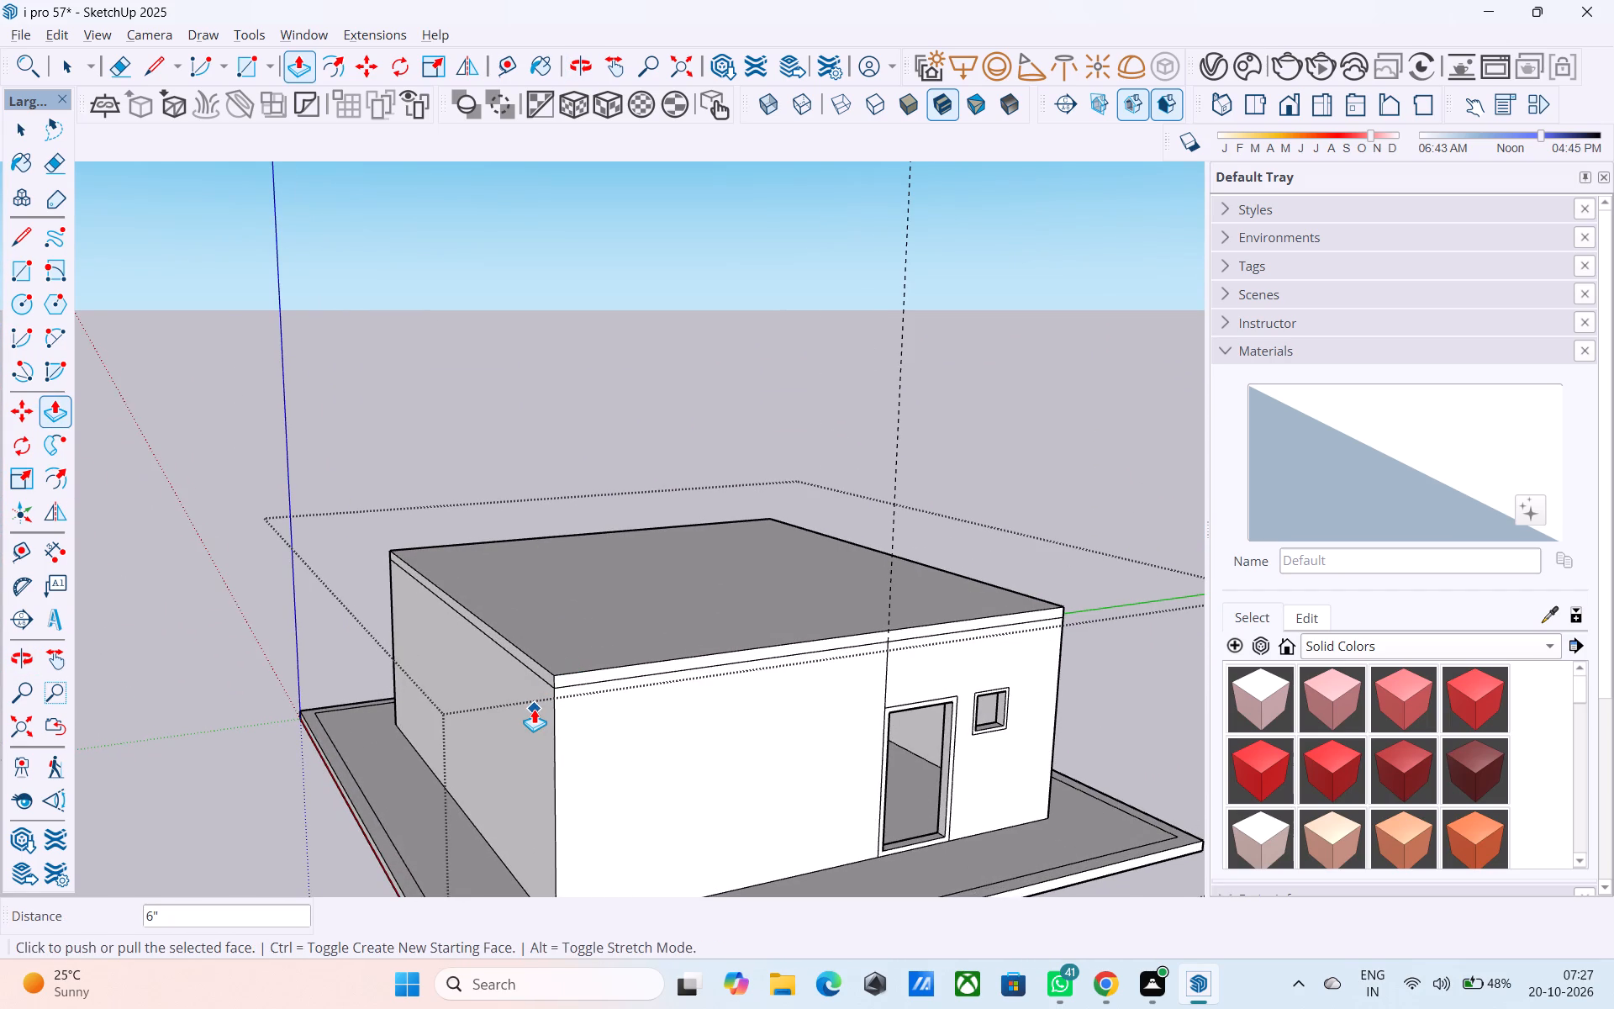
pyautogui.press('space')
pyautogui.scroll(6, 533, 728)
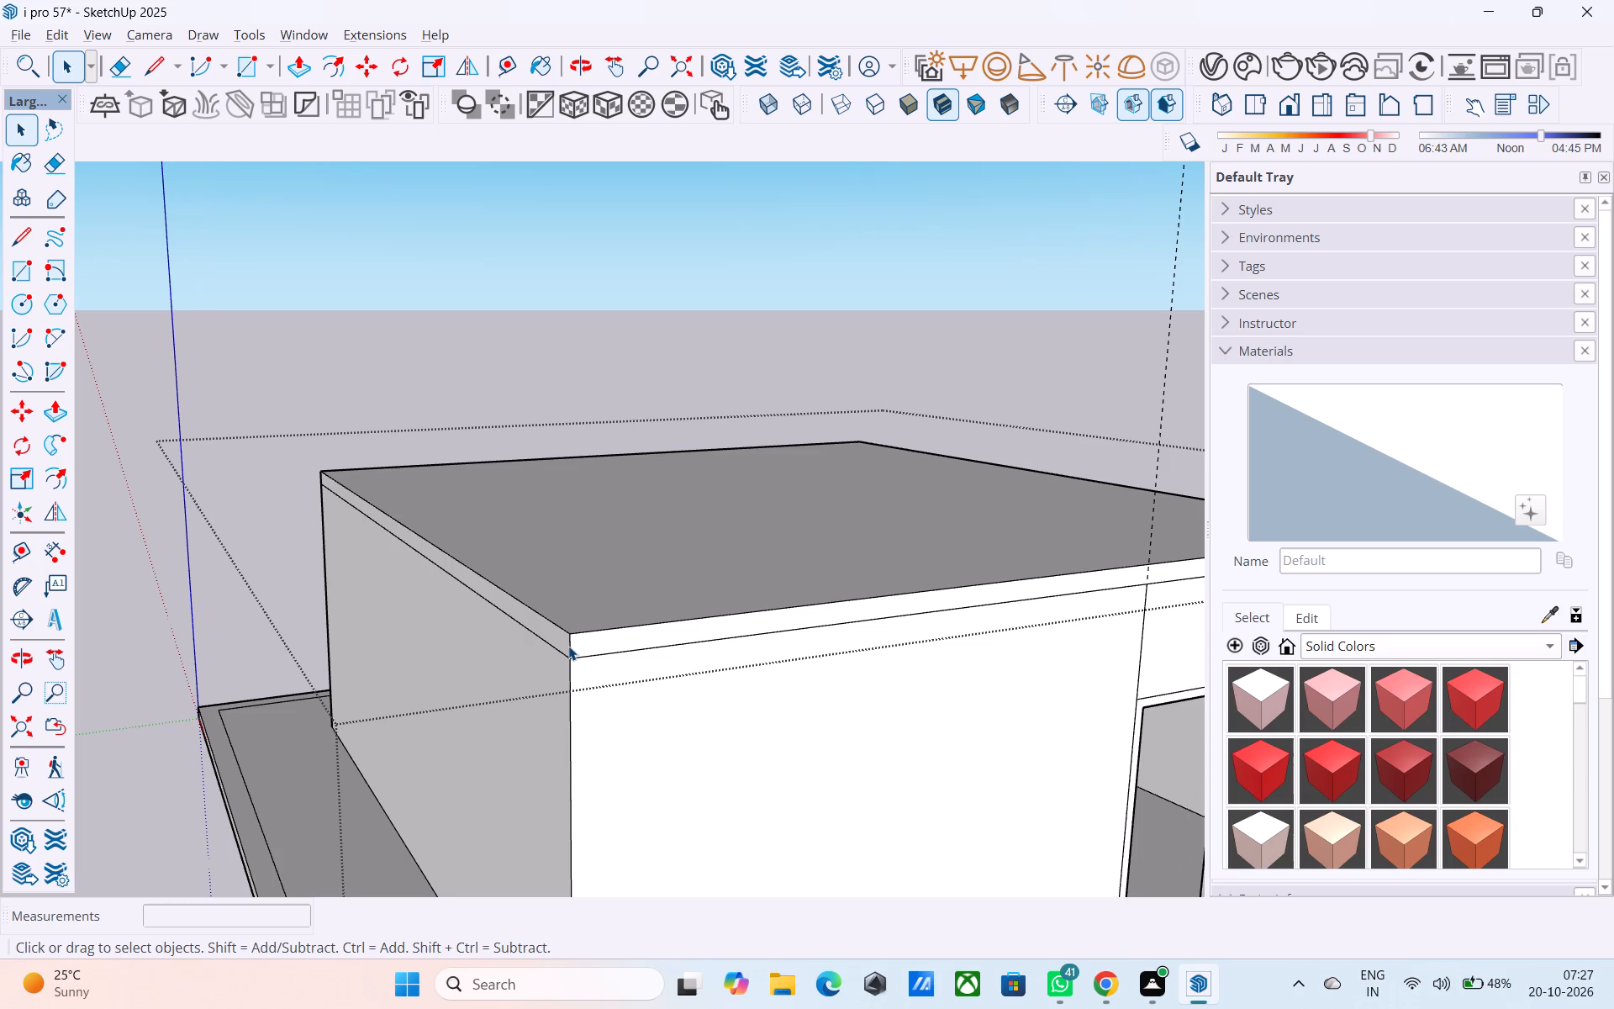
pyautogui.click(568, 646)
pyautogui.press('m')
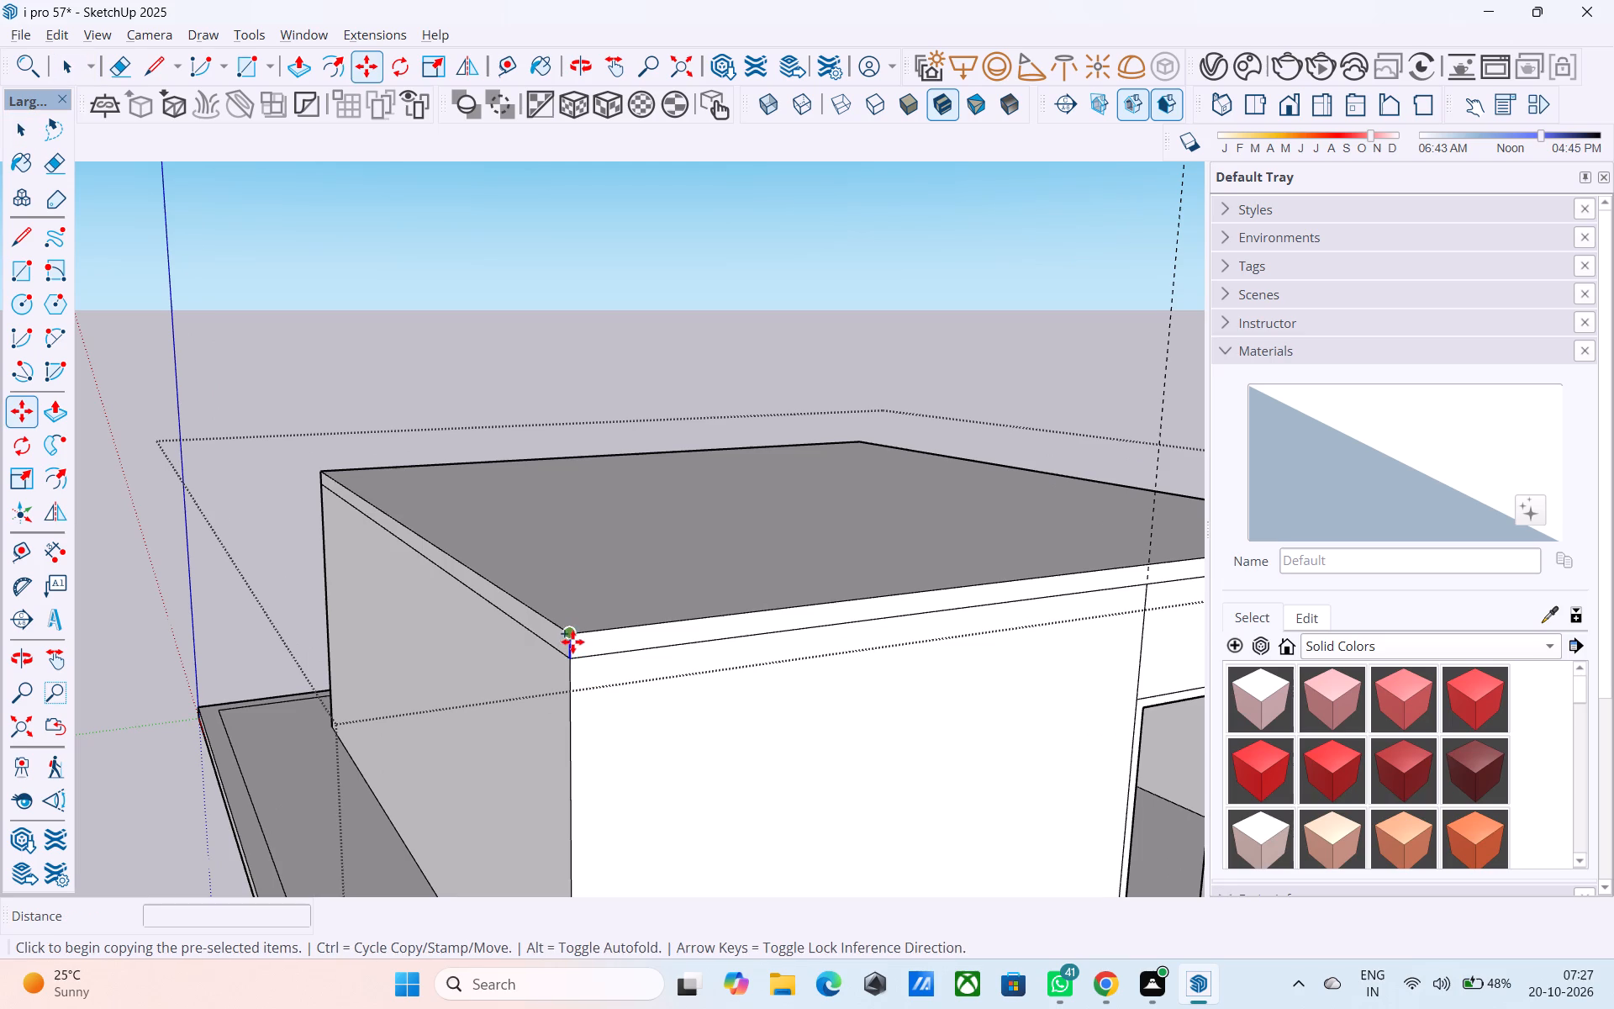
pyautogui.click(572, 637)
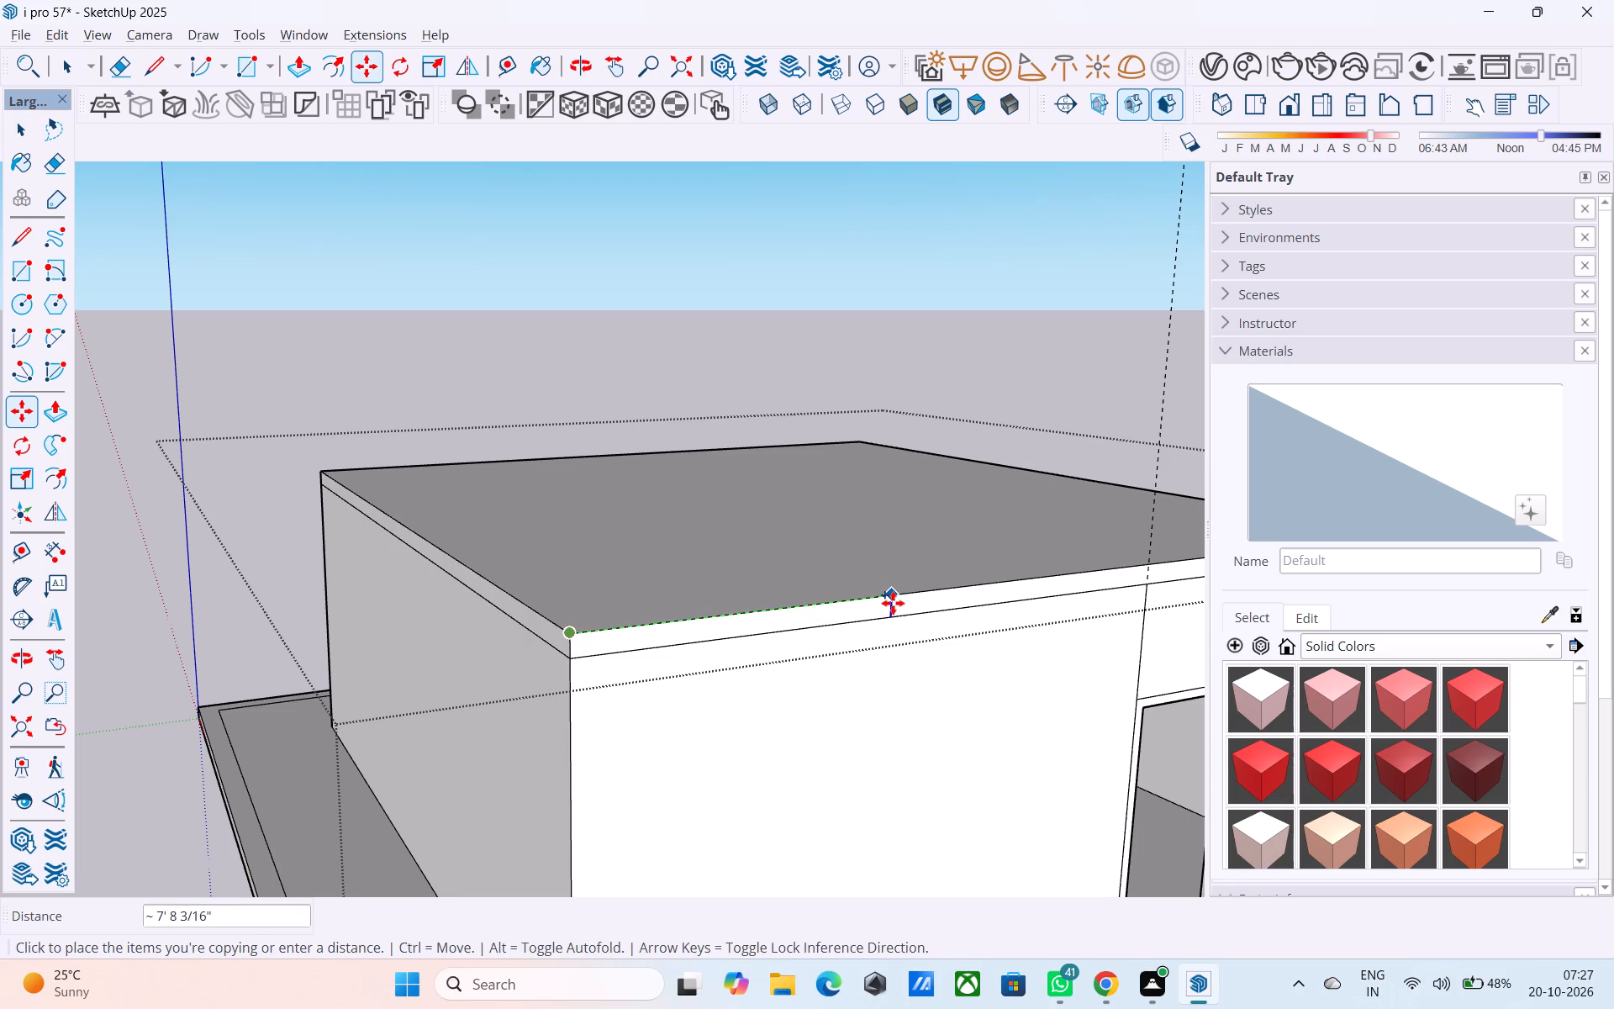
pyautogui.write("10'")
pyautogui.press('Return')
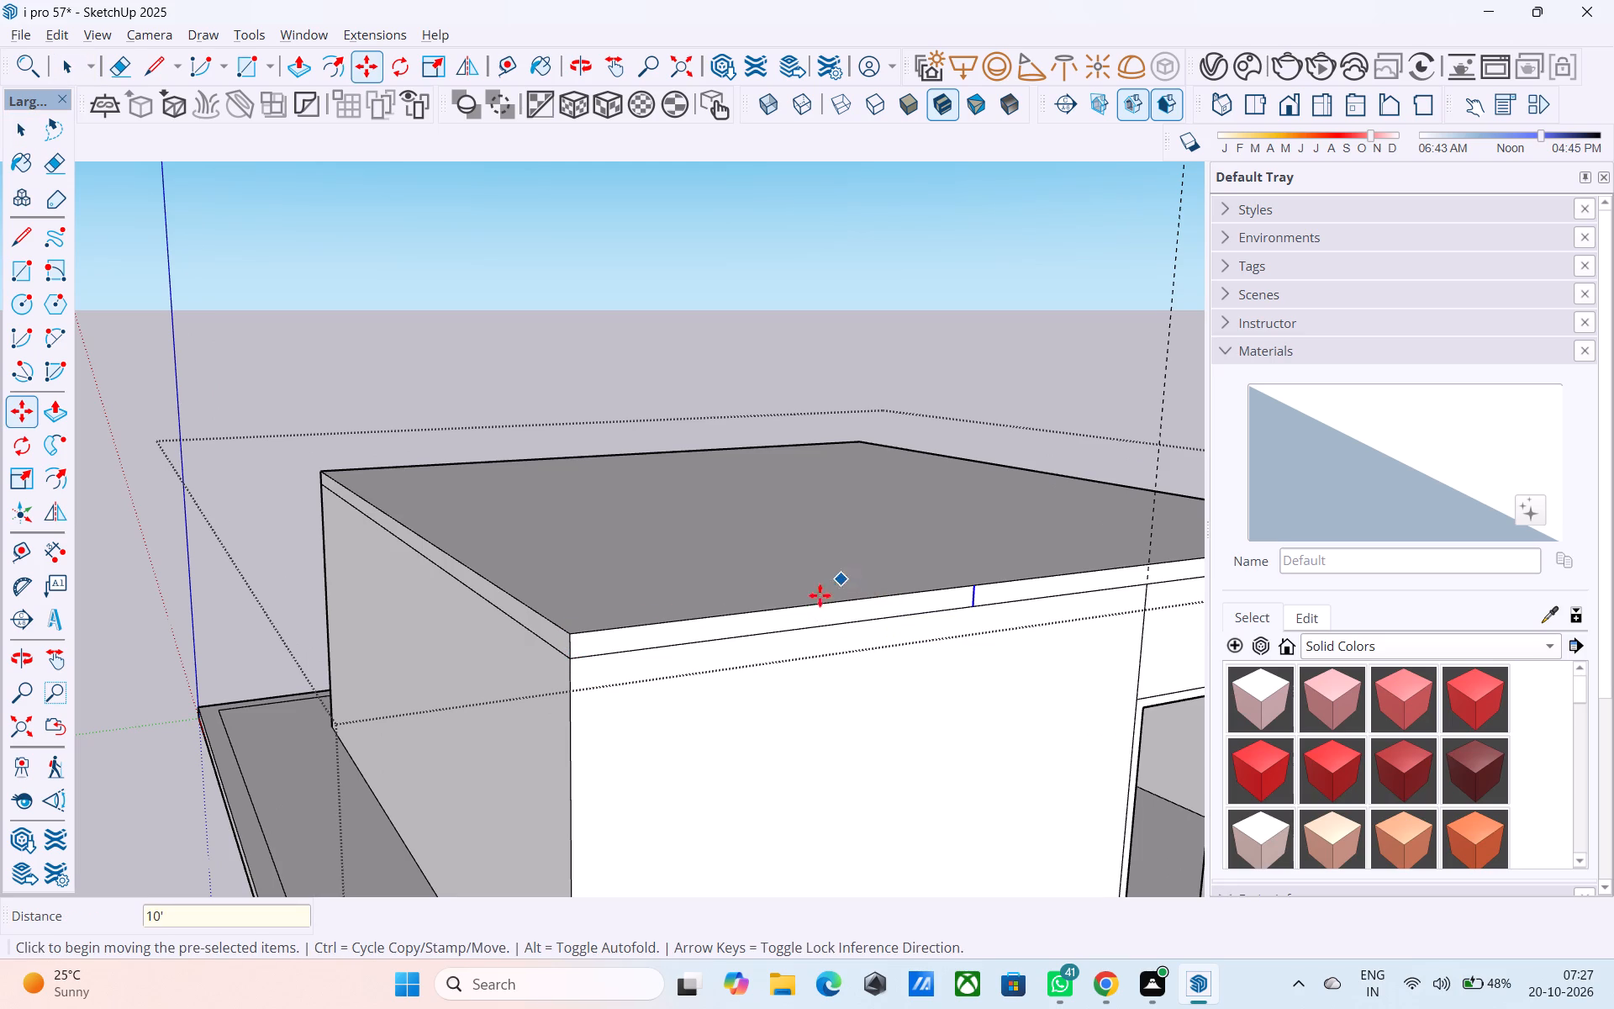
# Copy the same vertical corner edge 10' along the roof slab's adjoining side face above the blank wall.
pyautogui.moveTo(813, 598); pyautogui.dragTo(917, 666, button='middle')
pyautogui.moveTo(891, 705); pyautogui.dragTo(883, 711, button='middle')
pyautogui.moveTo(719, 759); pyautogui.dragTo(721, 741, button='middle')
pyautogui.scroll(5, 721, 742)
pyautogui.press('space')
pyautogui.click(732, 715)
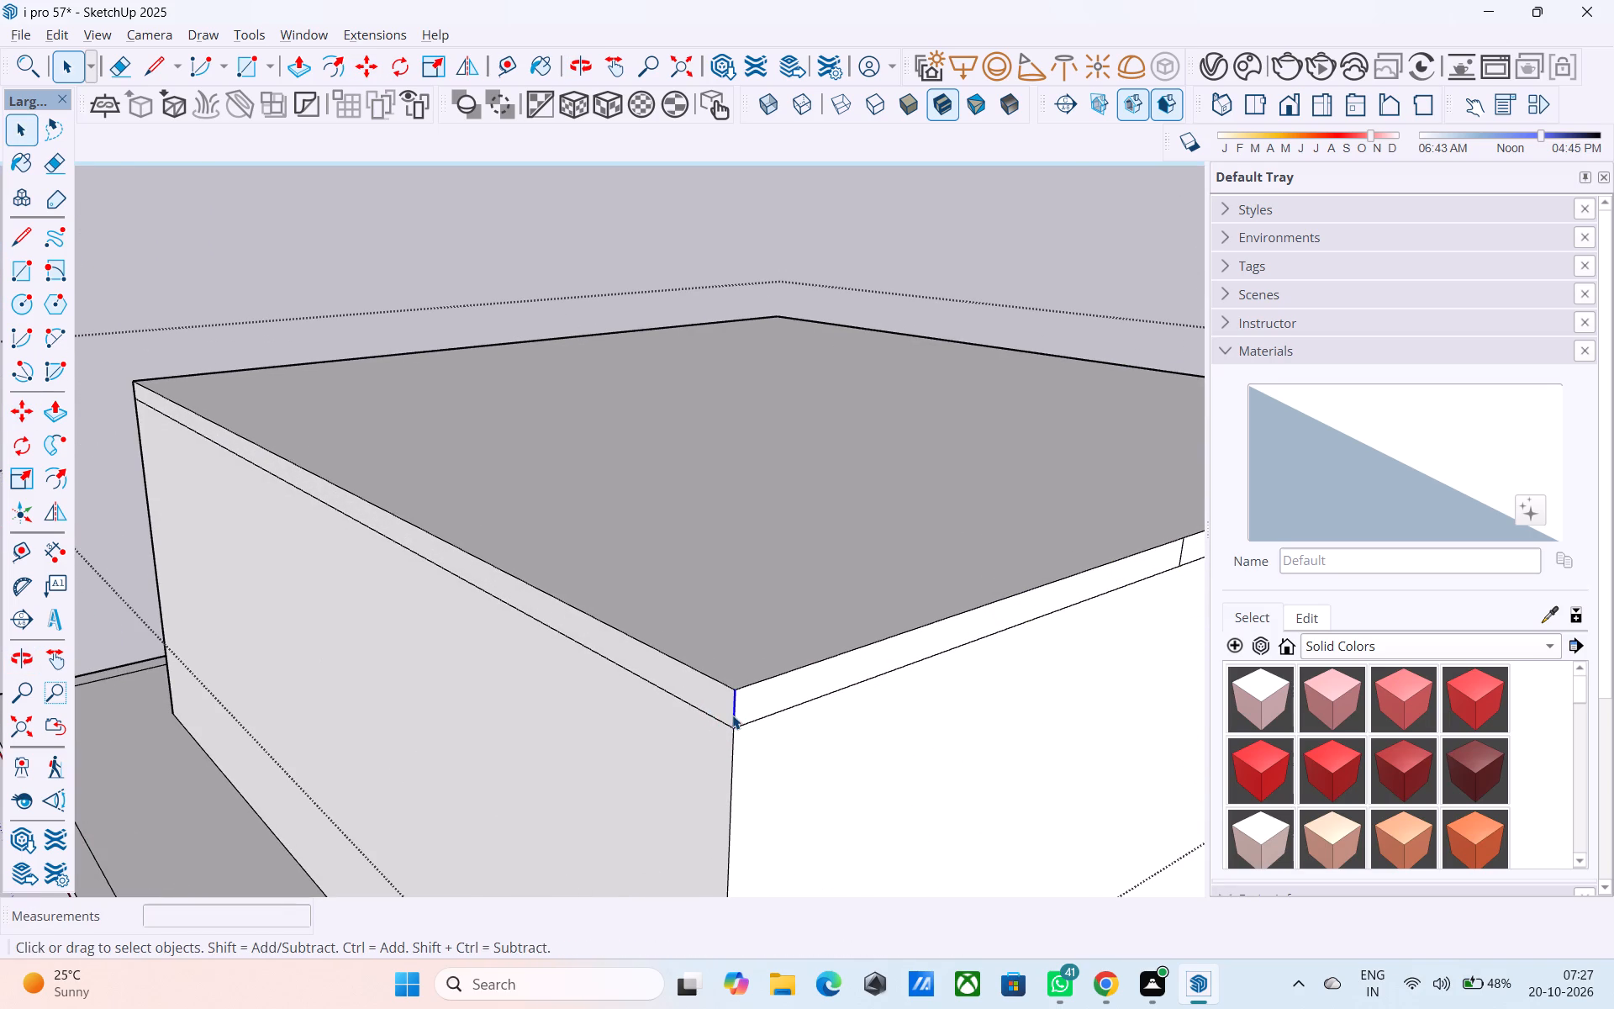
pyautogui.press('m')
pyautogui.click(735, 690)
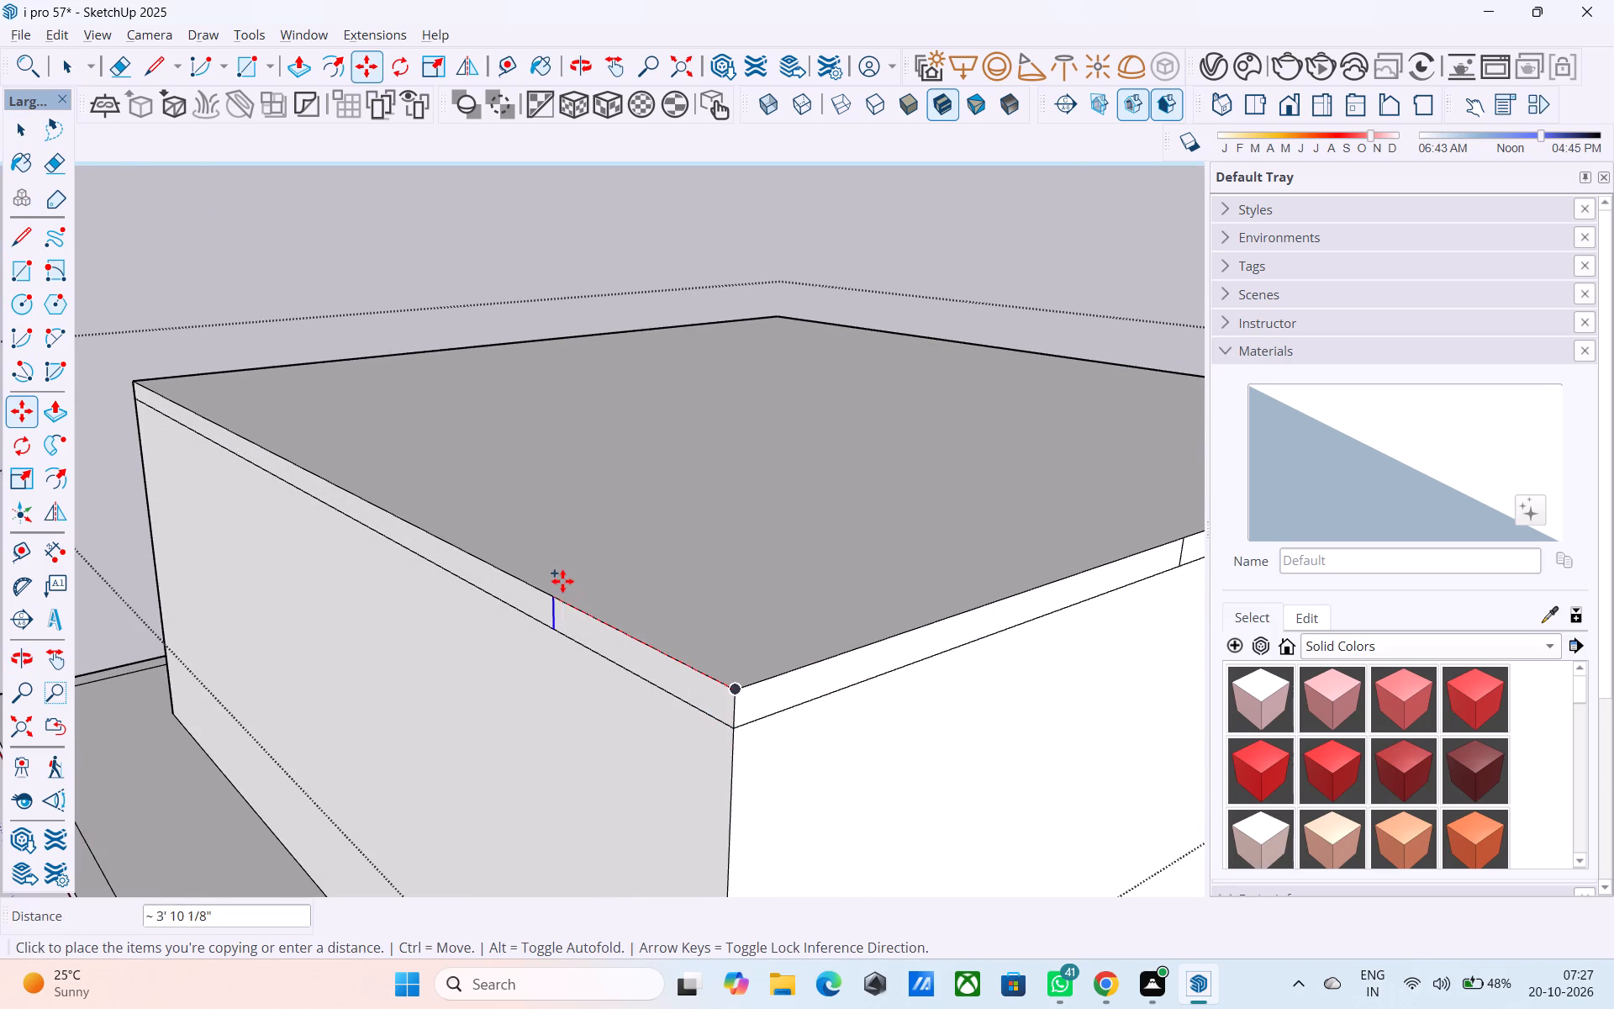
pyautogui.write("10'")
pyautogui.press('Return')
# Examine the divided roof slab edges around the corner from the side and from above.
pyautogui.moveTo(509, 549); pyautogui.dragTo(957, 425, button='middle')
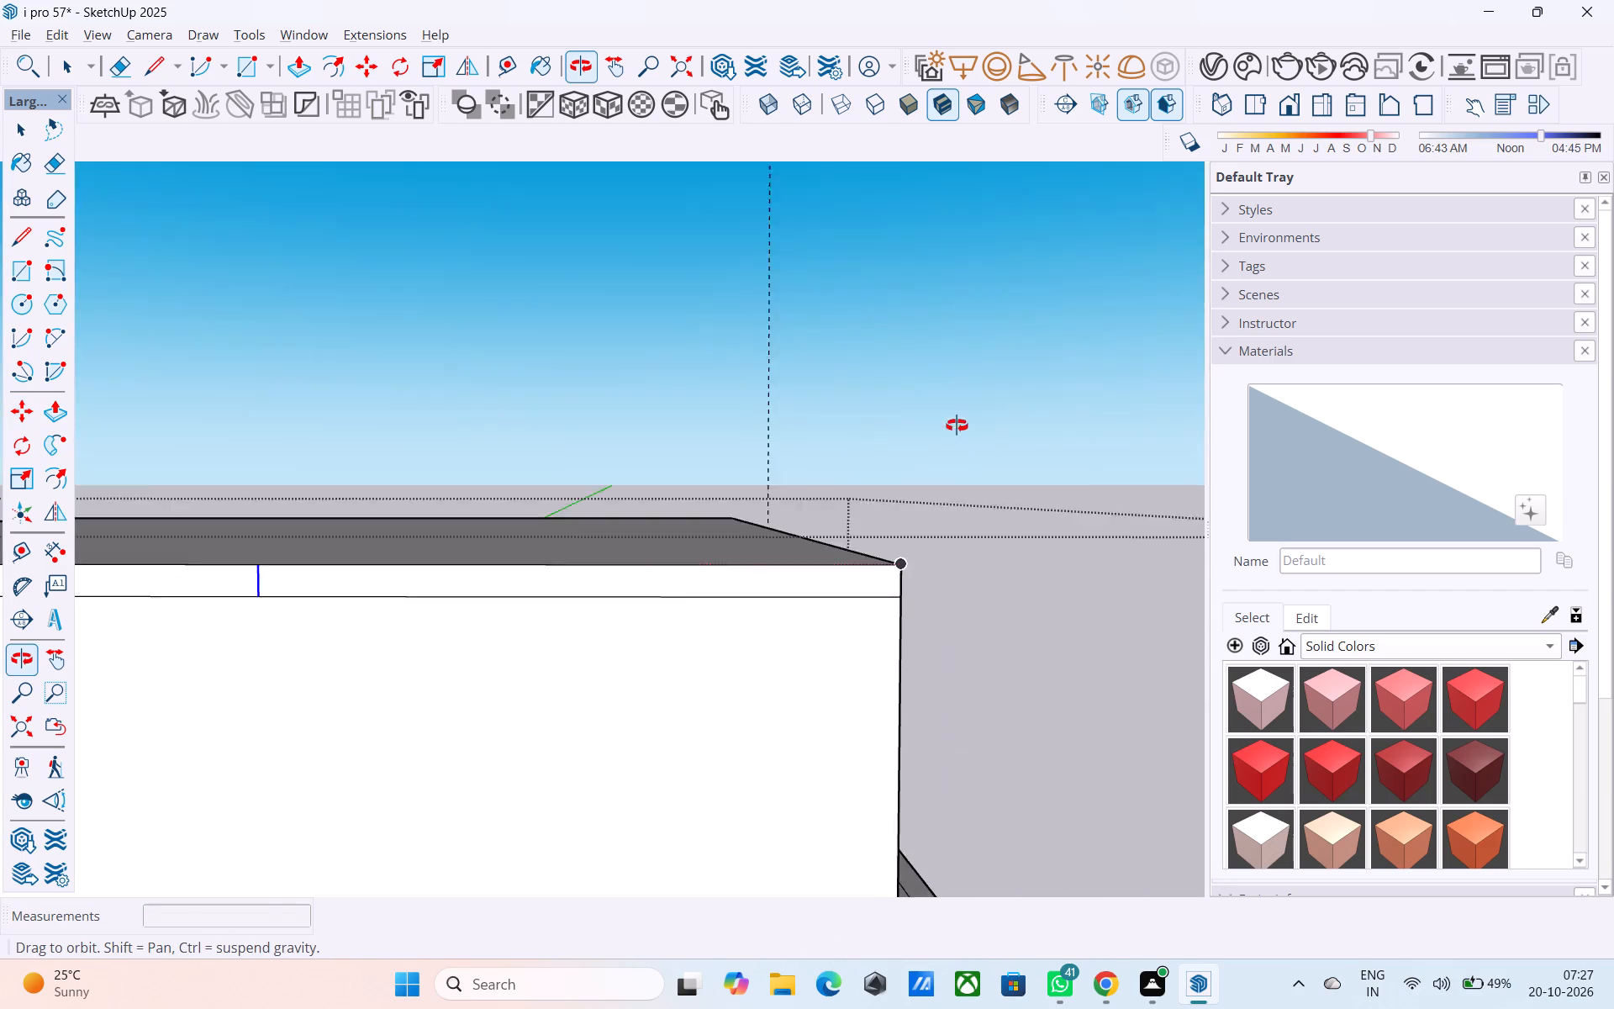
pyautogui.moveTo(957, 425); pyautogui.dragTo(868, 507, button='middle')
pyautogui.scroll(-8, 870, 494)
pyautogui.scroll(4, 870, 493)
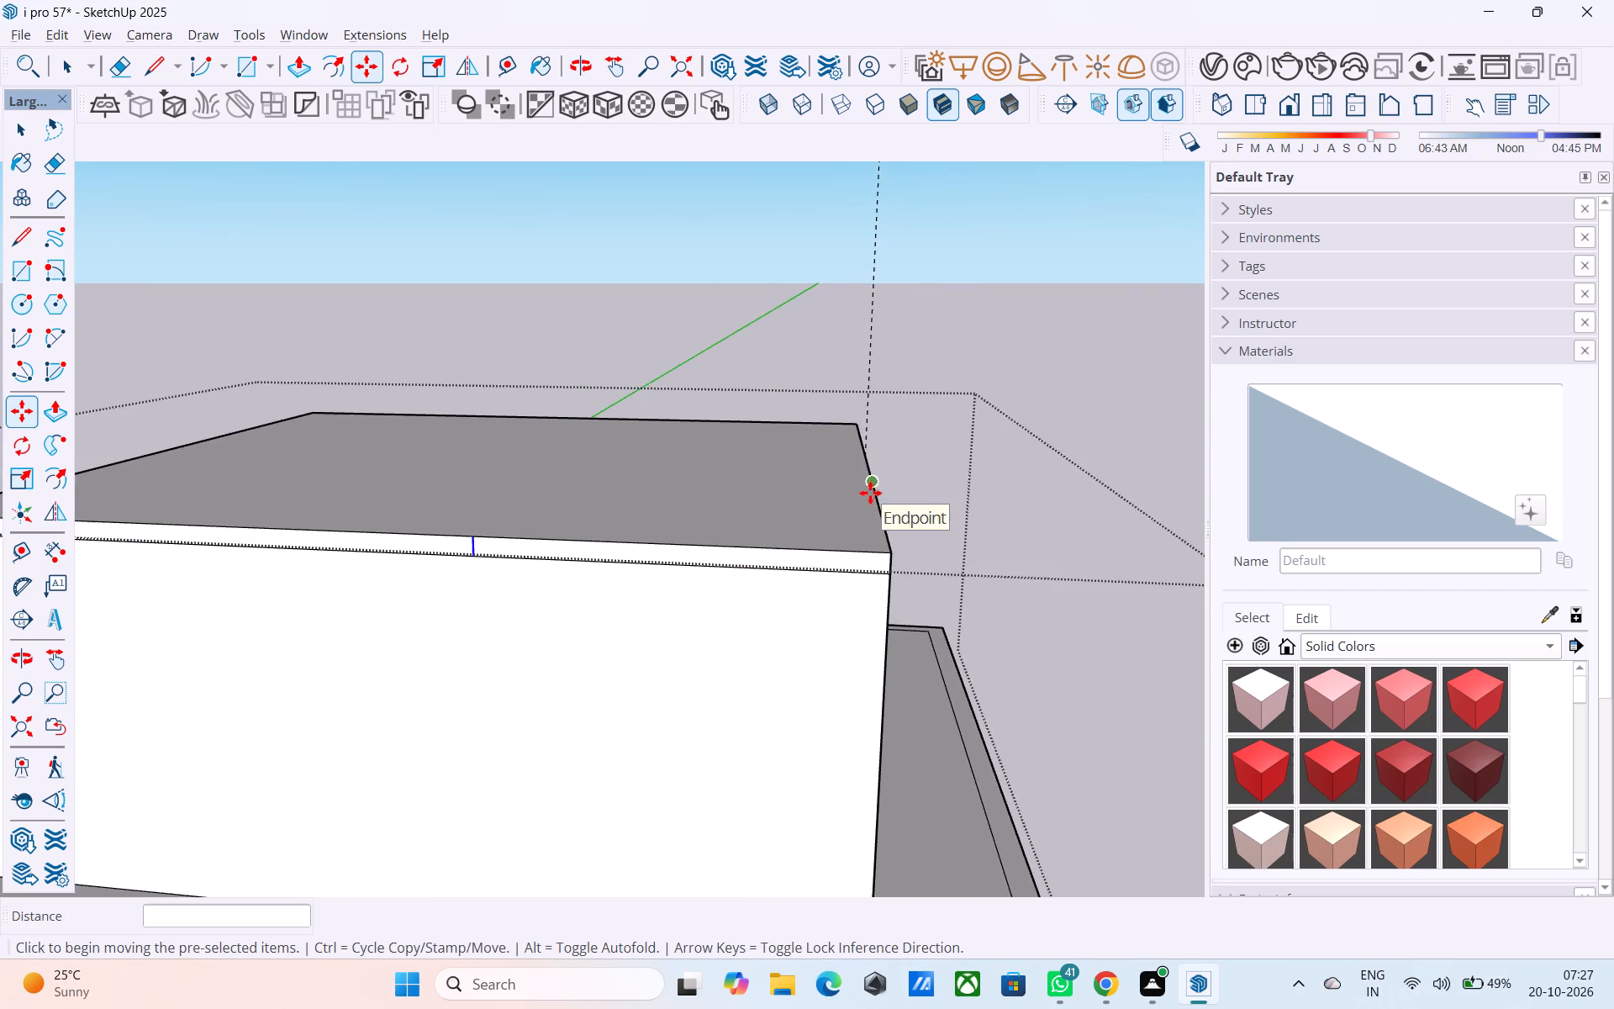
pyautogui.moveTo(863, 489); pyautogui.dragTo(691, 461, button='middle')
pyautogui.scroll(-4, 736, 437)
pyautogui.scroll(-2, 815, 474)
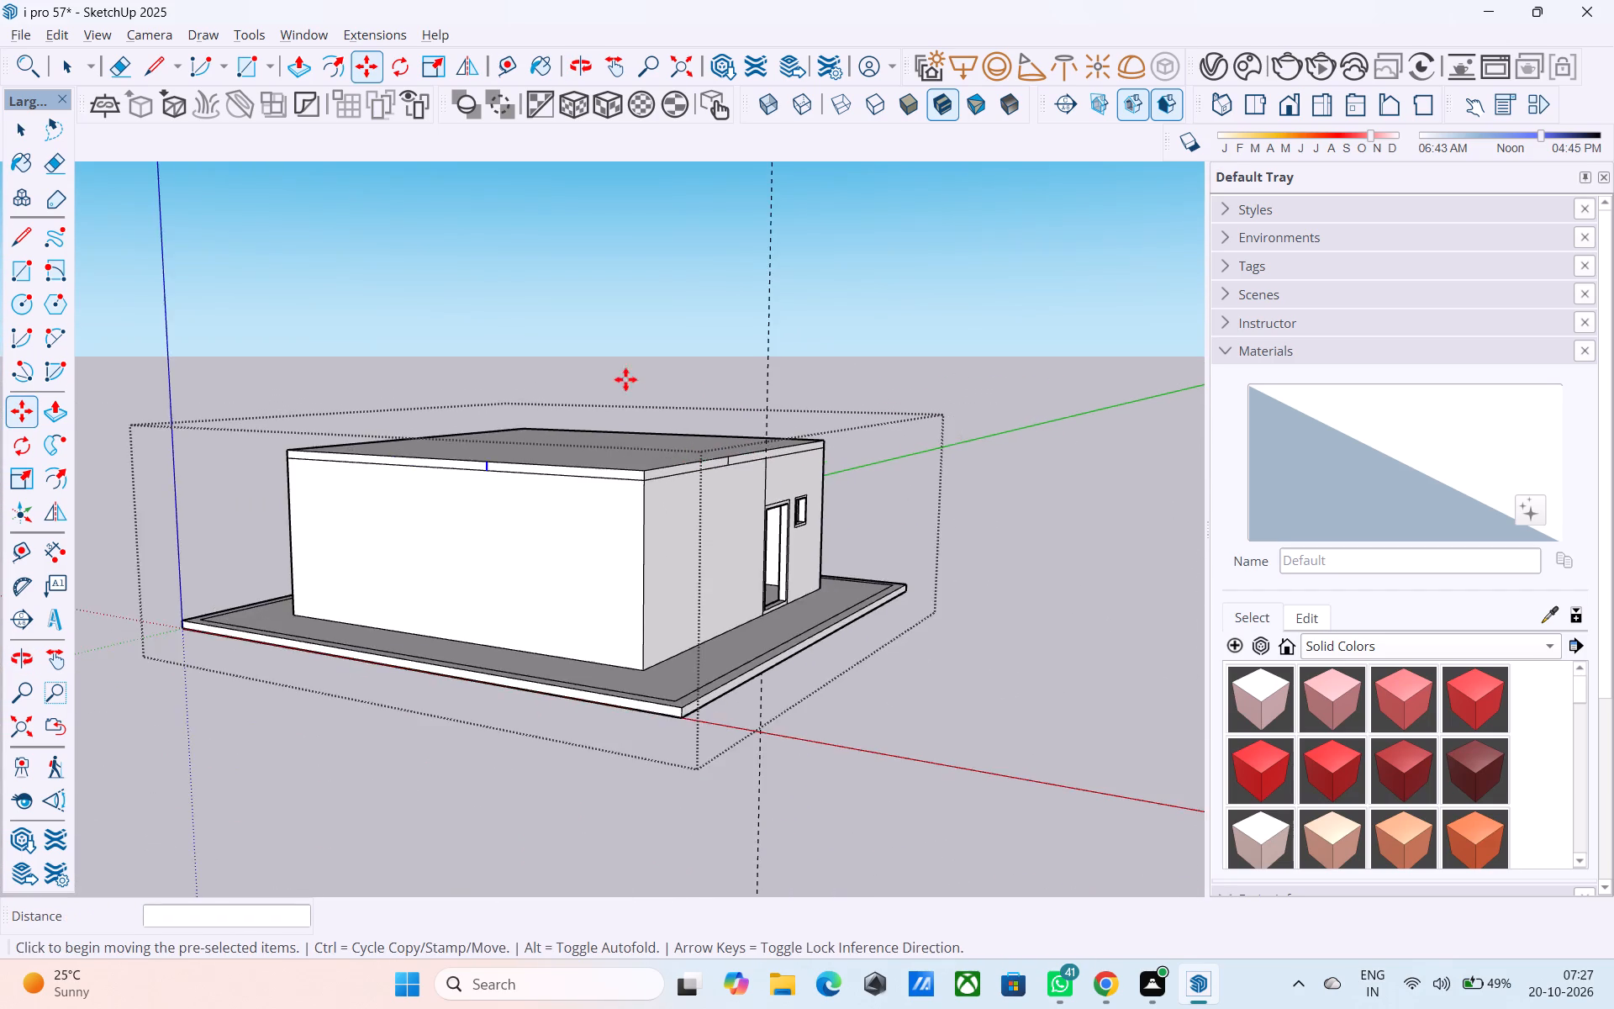
pyautogui.moveTo(625, 379); pyautogui.dragTo(665, 656, button='middle')
pyautogui.scroll(-5, 509, 330)
pyautogui.scroll(-5, 590, 758)
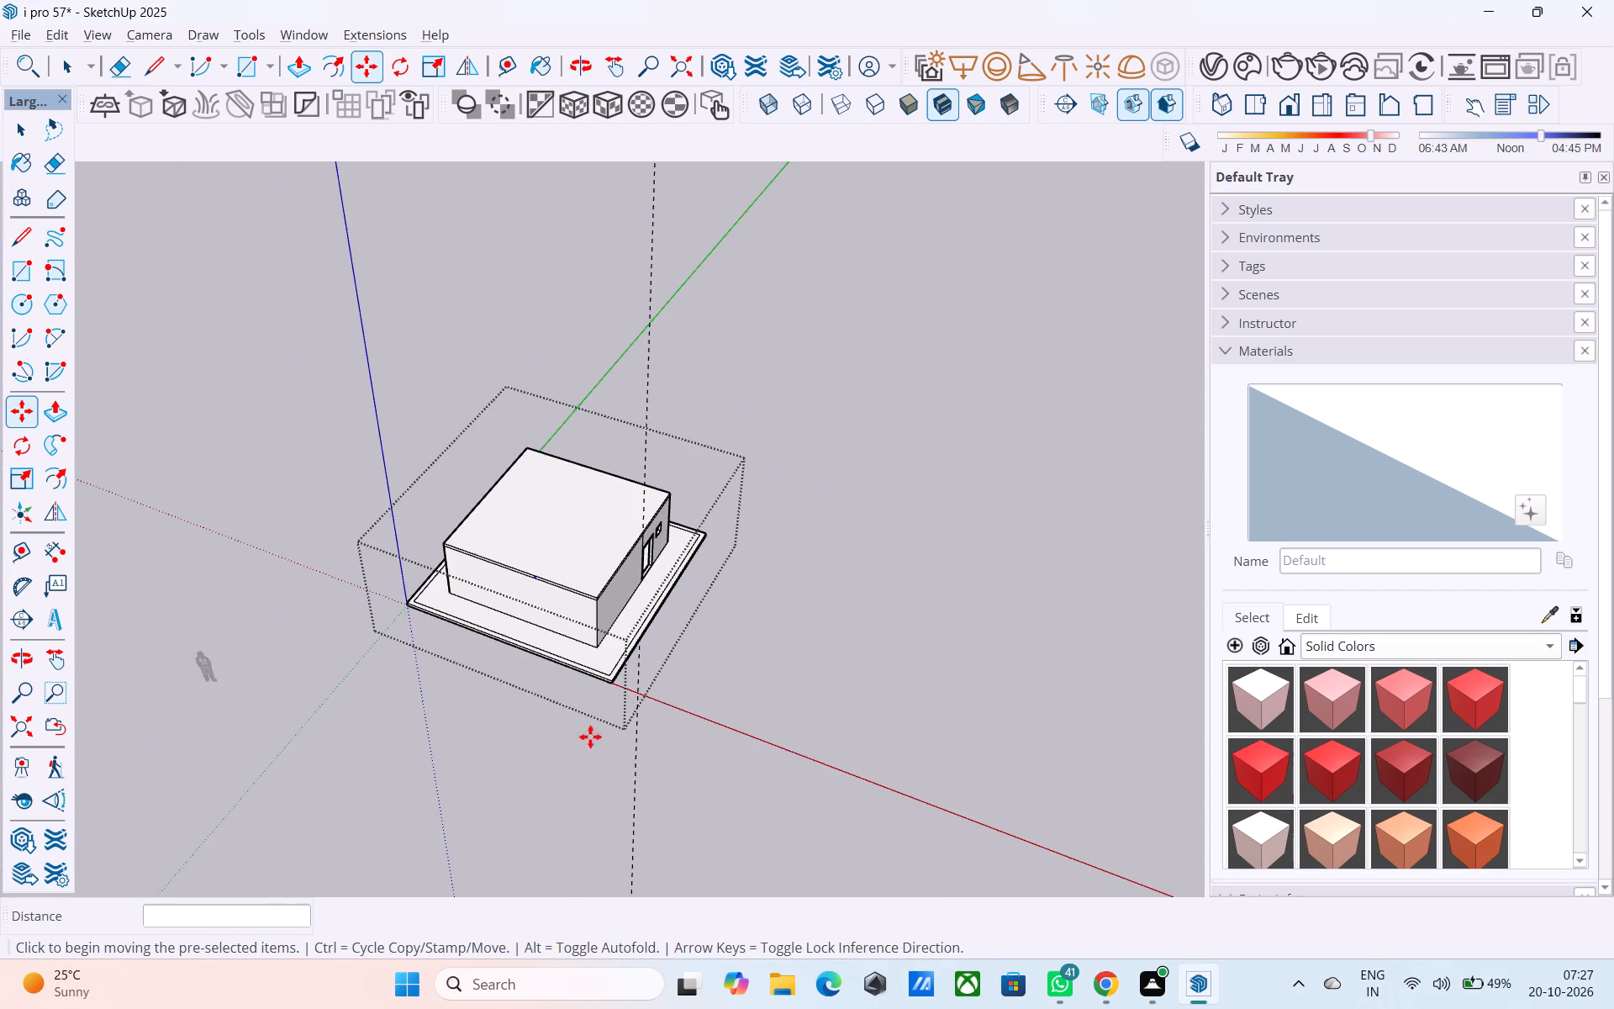
# Pull the 10' corner section of the roof slab's face above the blank wall outward 3' as an overhang.
pyautogui.scroll(10, 583, 344)
pyautogui.moveTo(566, 383); pyautogui.dragTo(556, 198, button='middle')
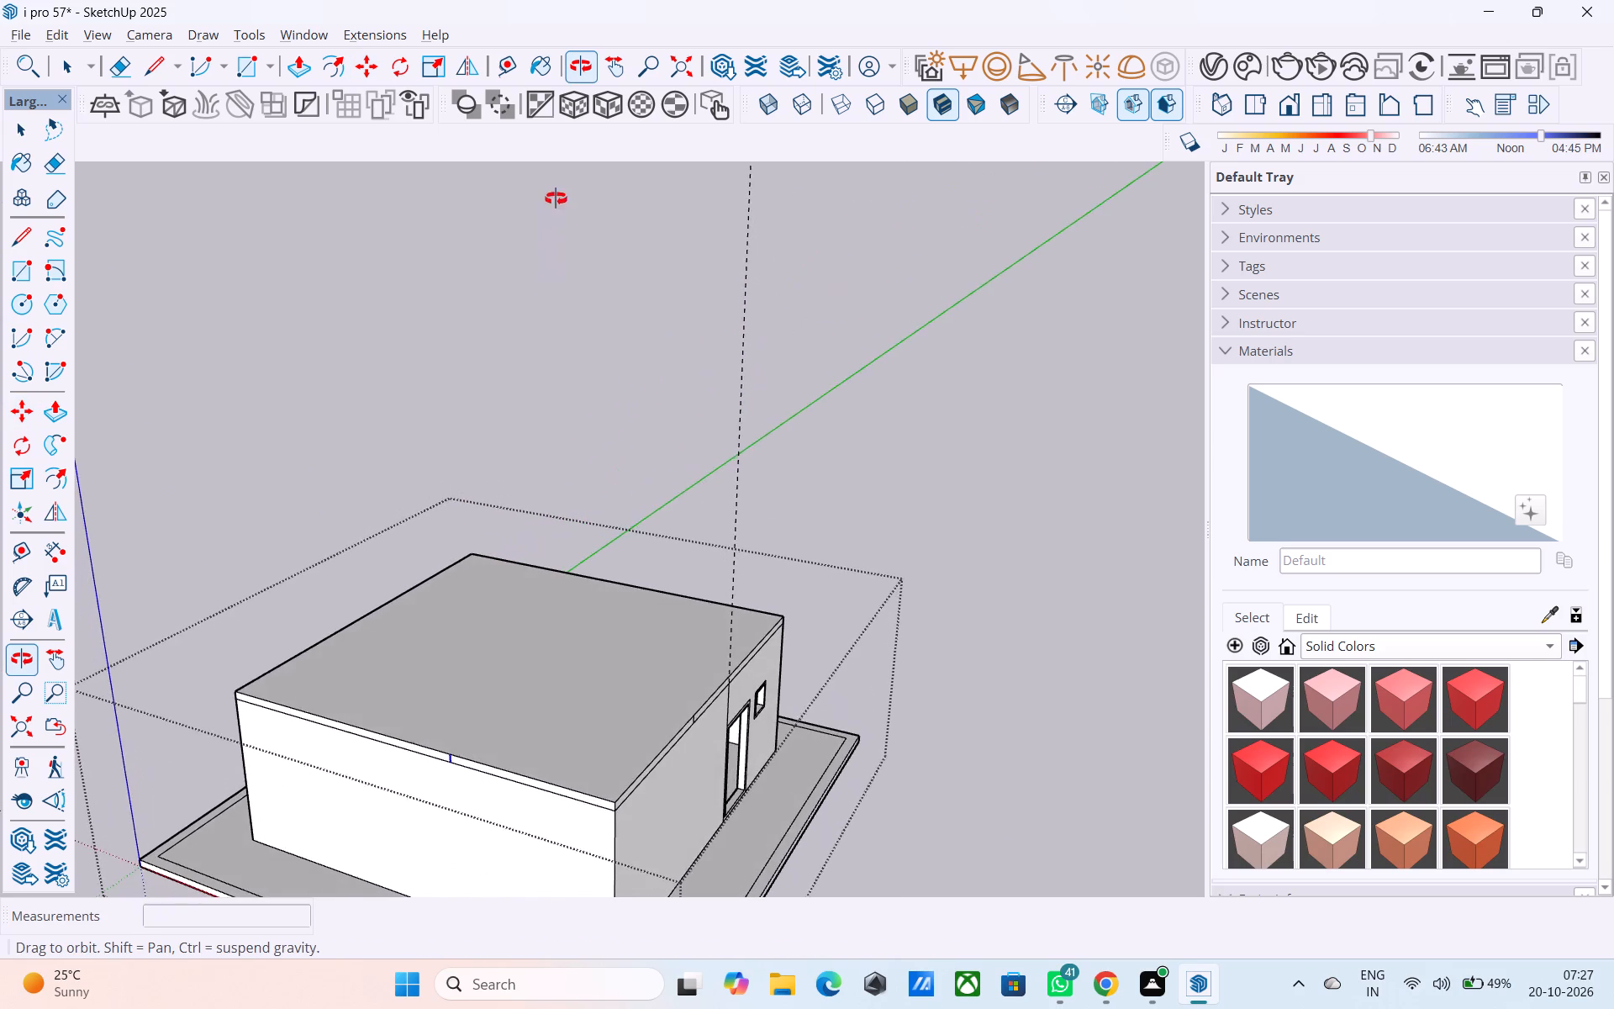
pyautogui.moveTo(556, 198); pyautogui.dragTo(556, 202, button='middle')
pyautogui.moveTo(497, 339); pyautogui.dragTo(496, 286, button='middle')
pyautogui.moveTo(464, 621); pyautogui.dragTo(441, 594, button='middle')
pyautogui.moveTo(441, 688); pyautogui.dragTo(446, 625, button='middle')
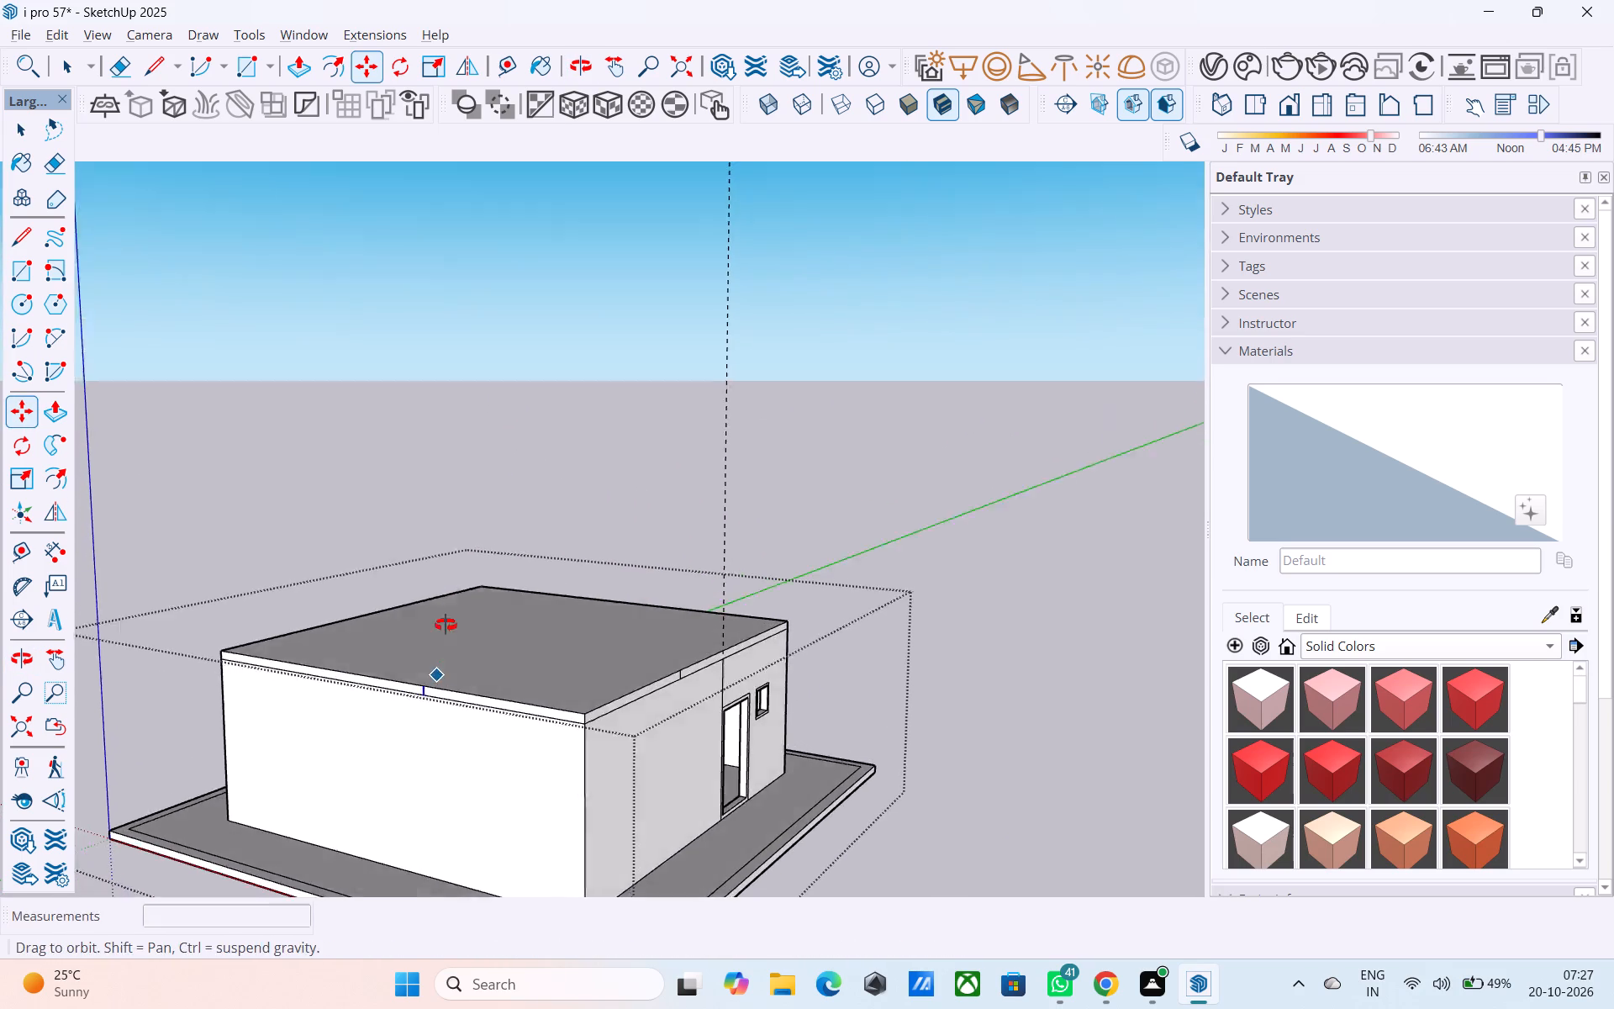
pyautogui.moveTo(446, 625); pyautogui.dragTo(453, 610, button='middle')
pyautogui.scroll(7, 467, 659)
pyautogui.press('space')
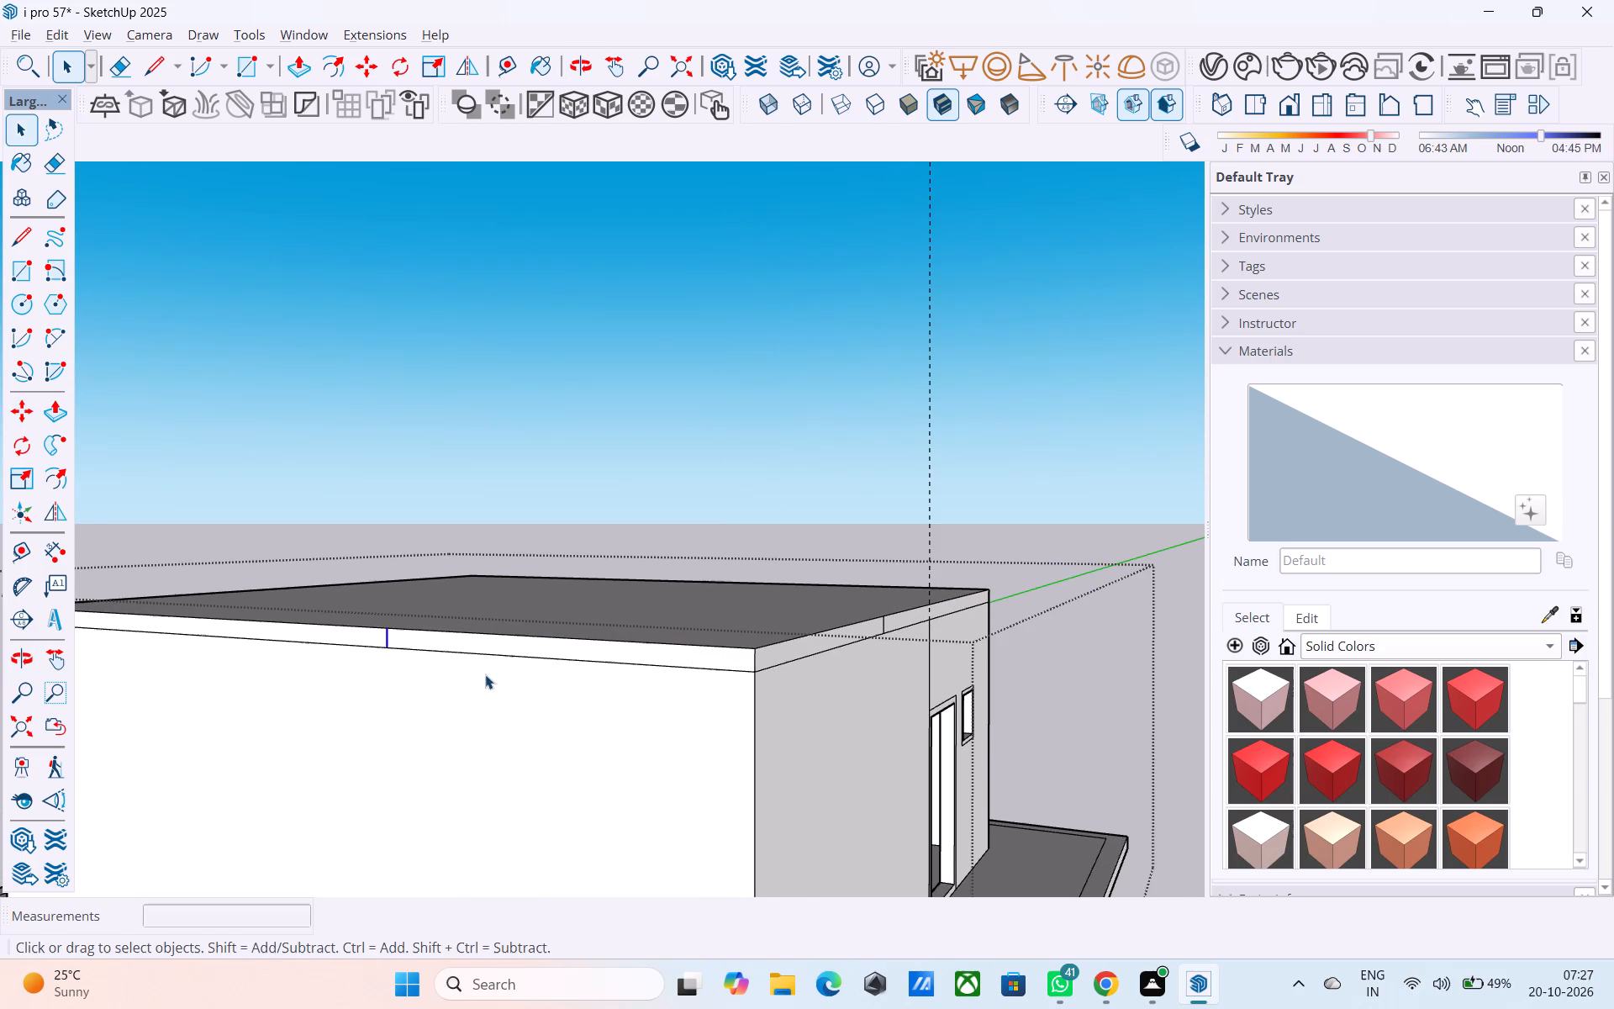
pyautogui.click(502, 642)
pyautogui.press('p')
pyautogui.click(504, 644)
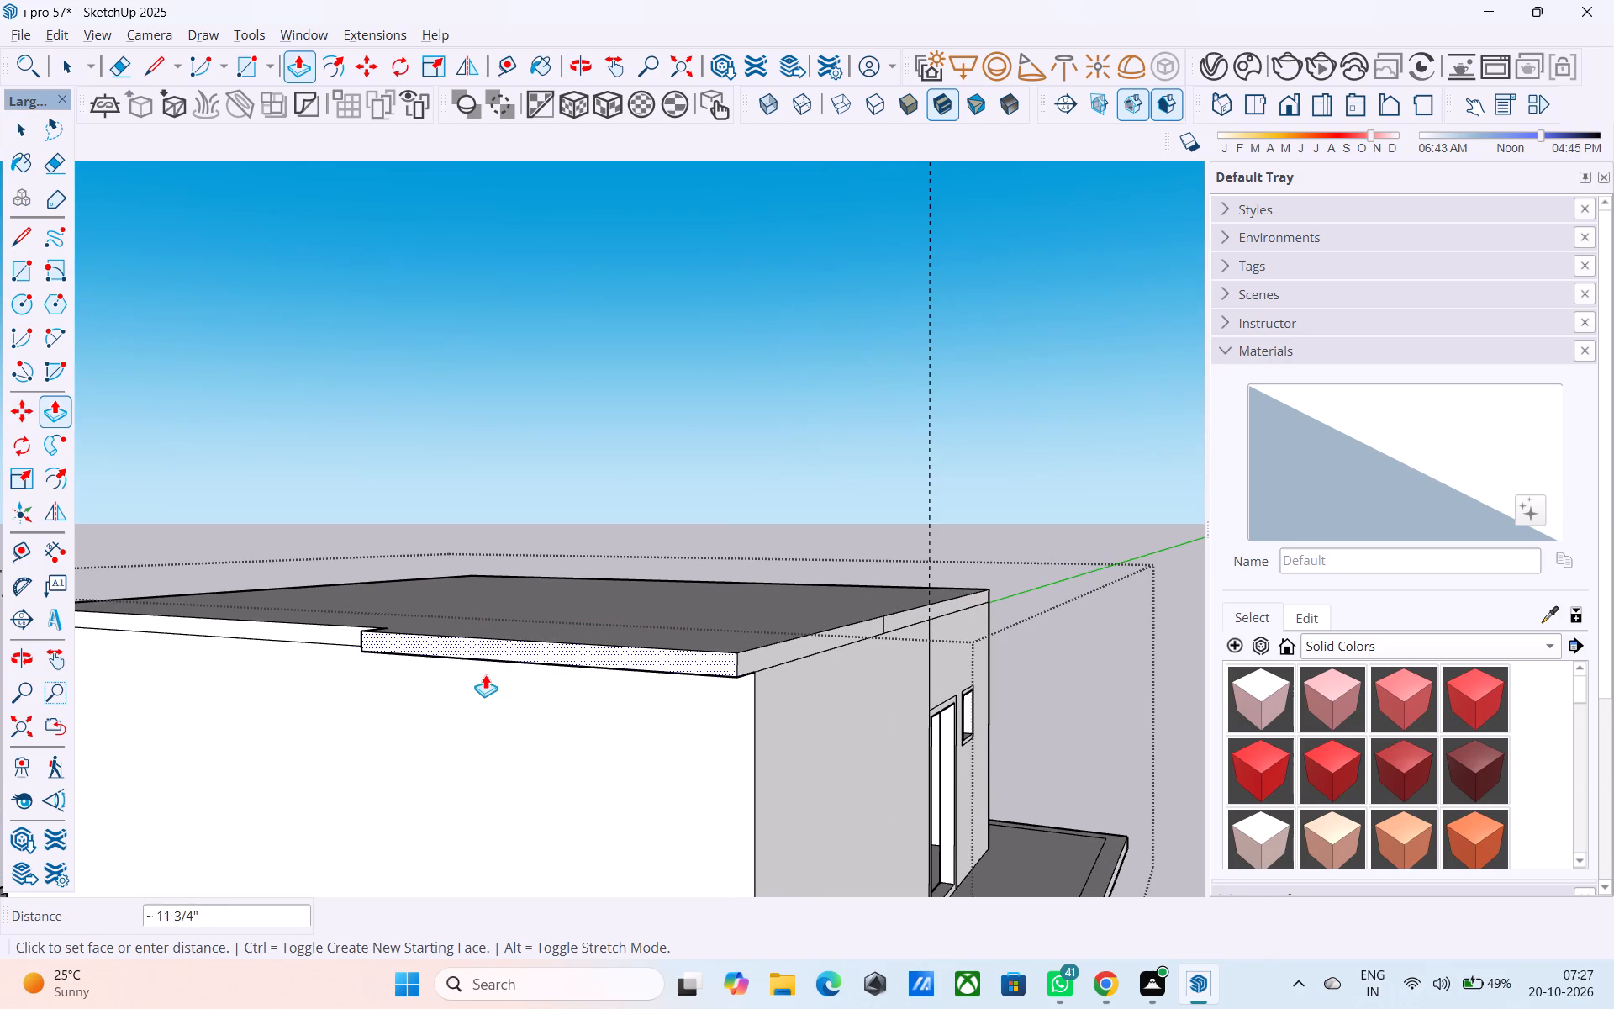
pyautogui.scroll(-4, 483, 673)
pyautogui.moveTo(478, 667); pyautogui.dragTo(411, 778, button='middle')
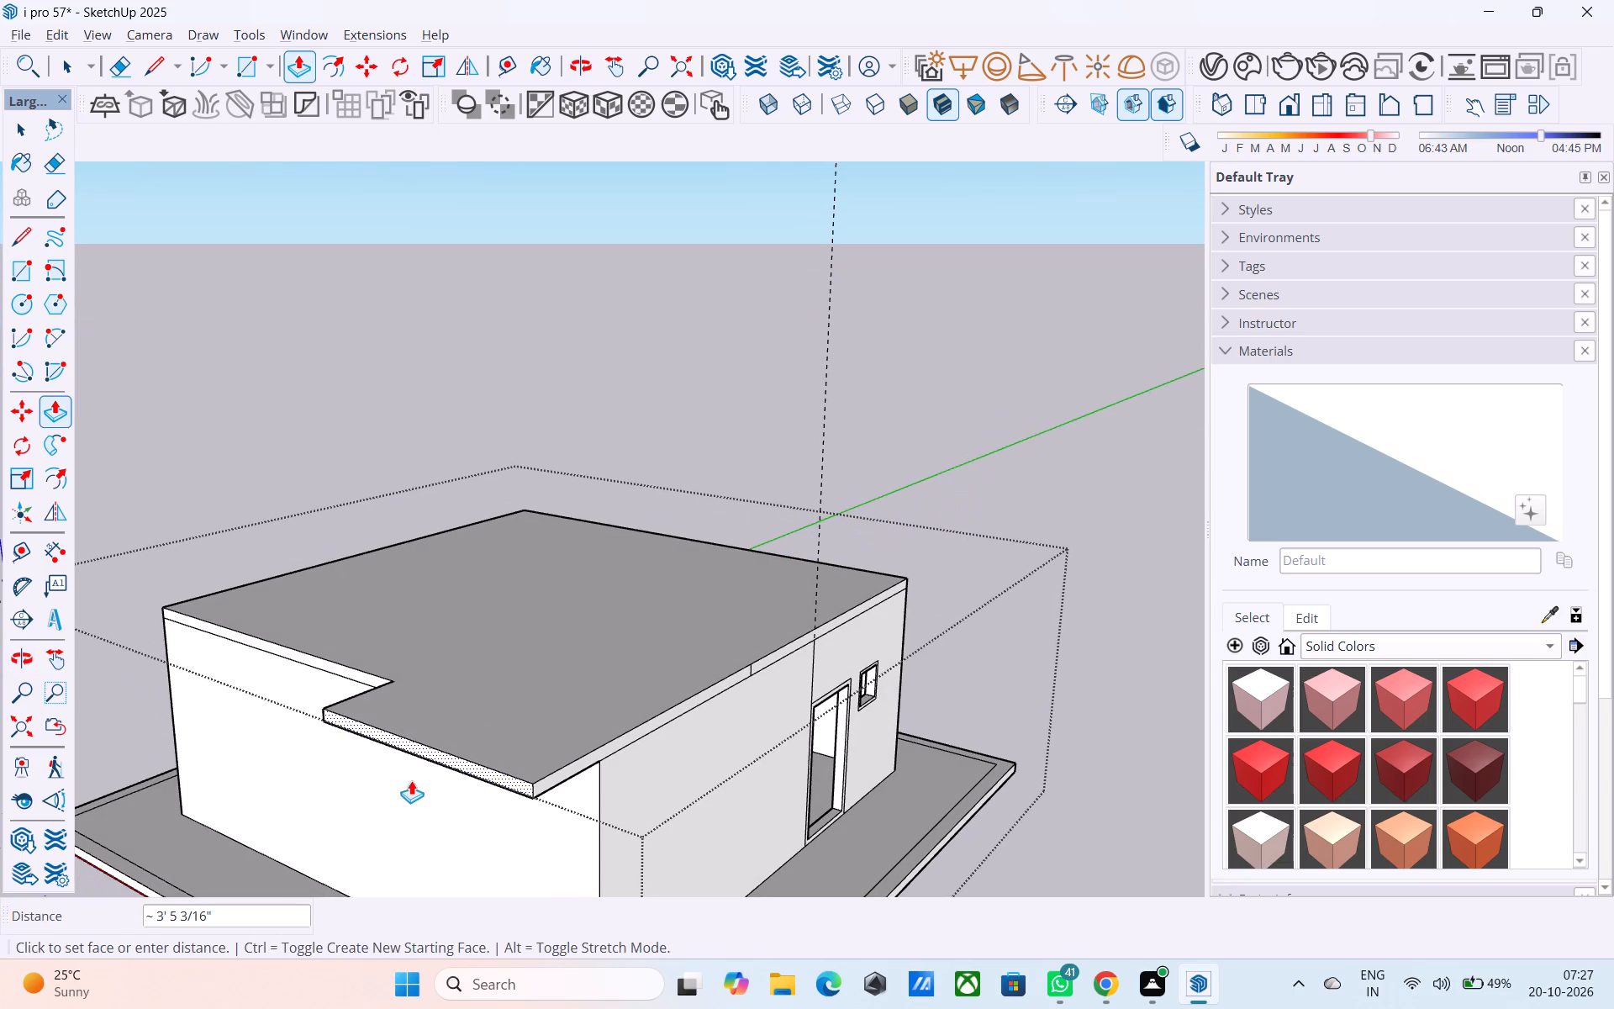
pyautogui.write("3'")
pyautogui.press('Return')
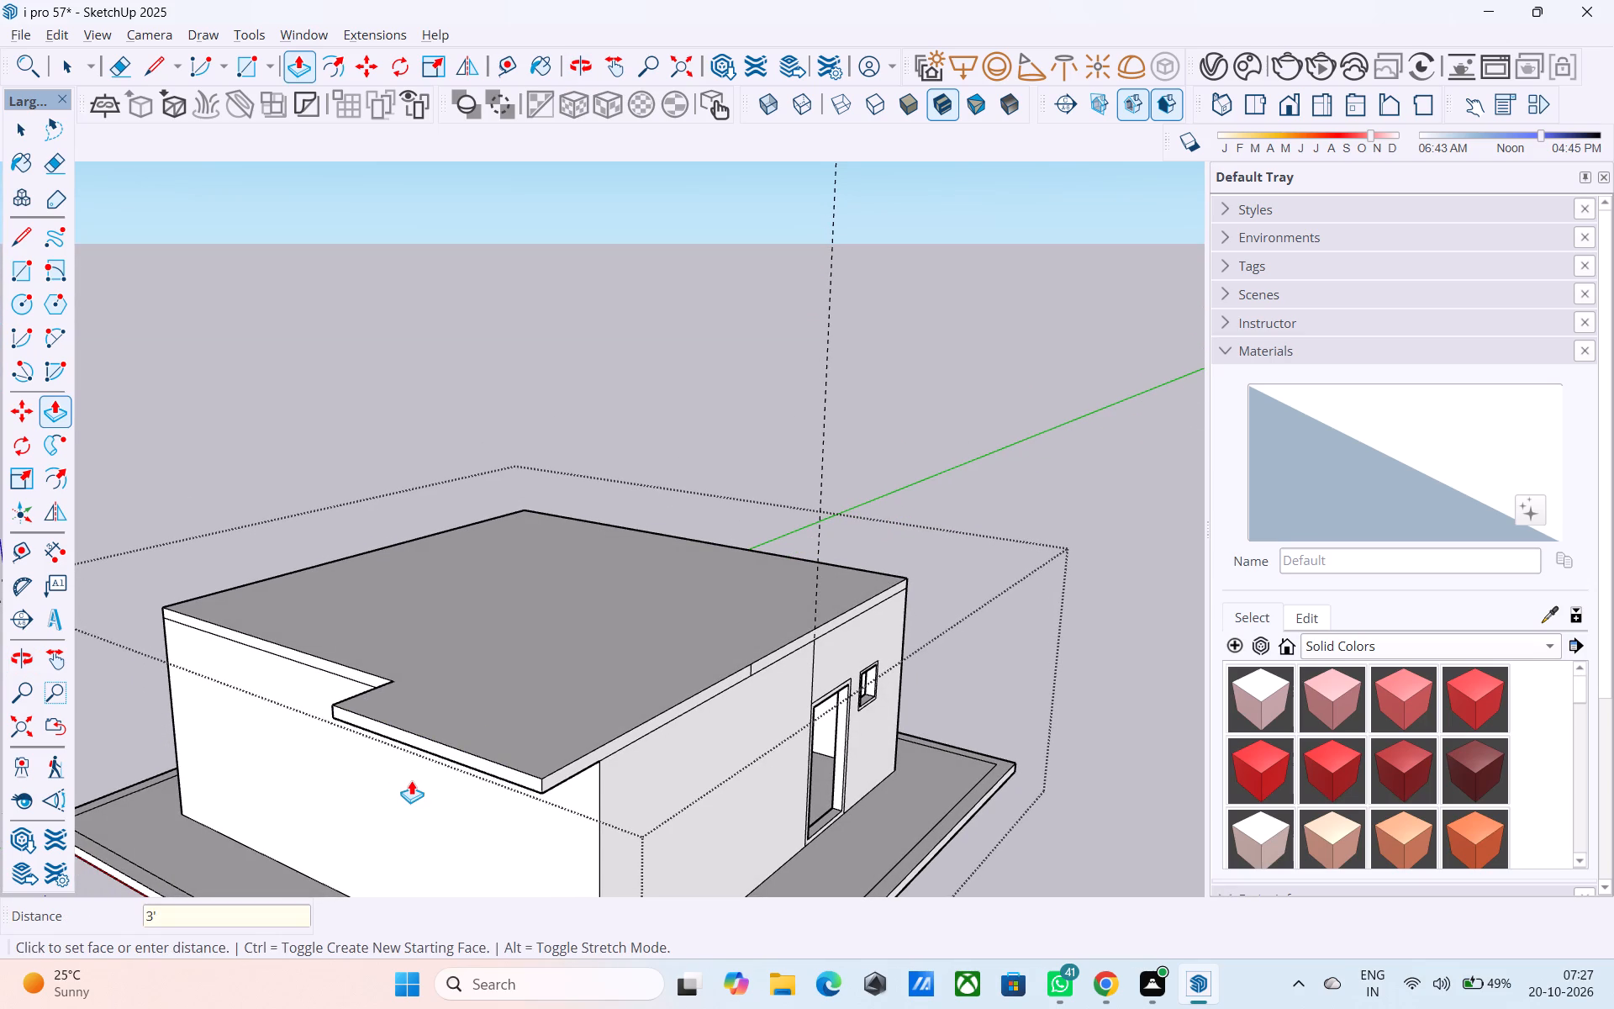
pyautogui.scroll(5, 621, 704)
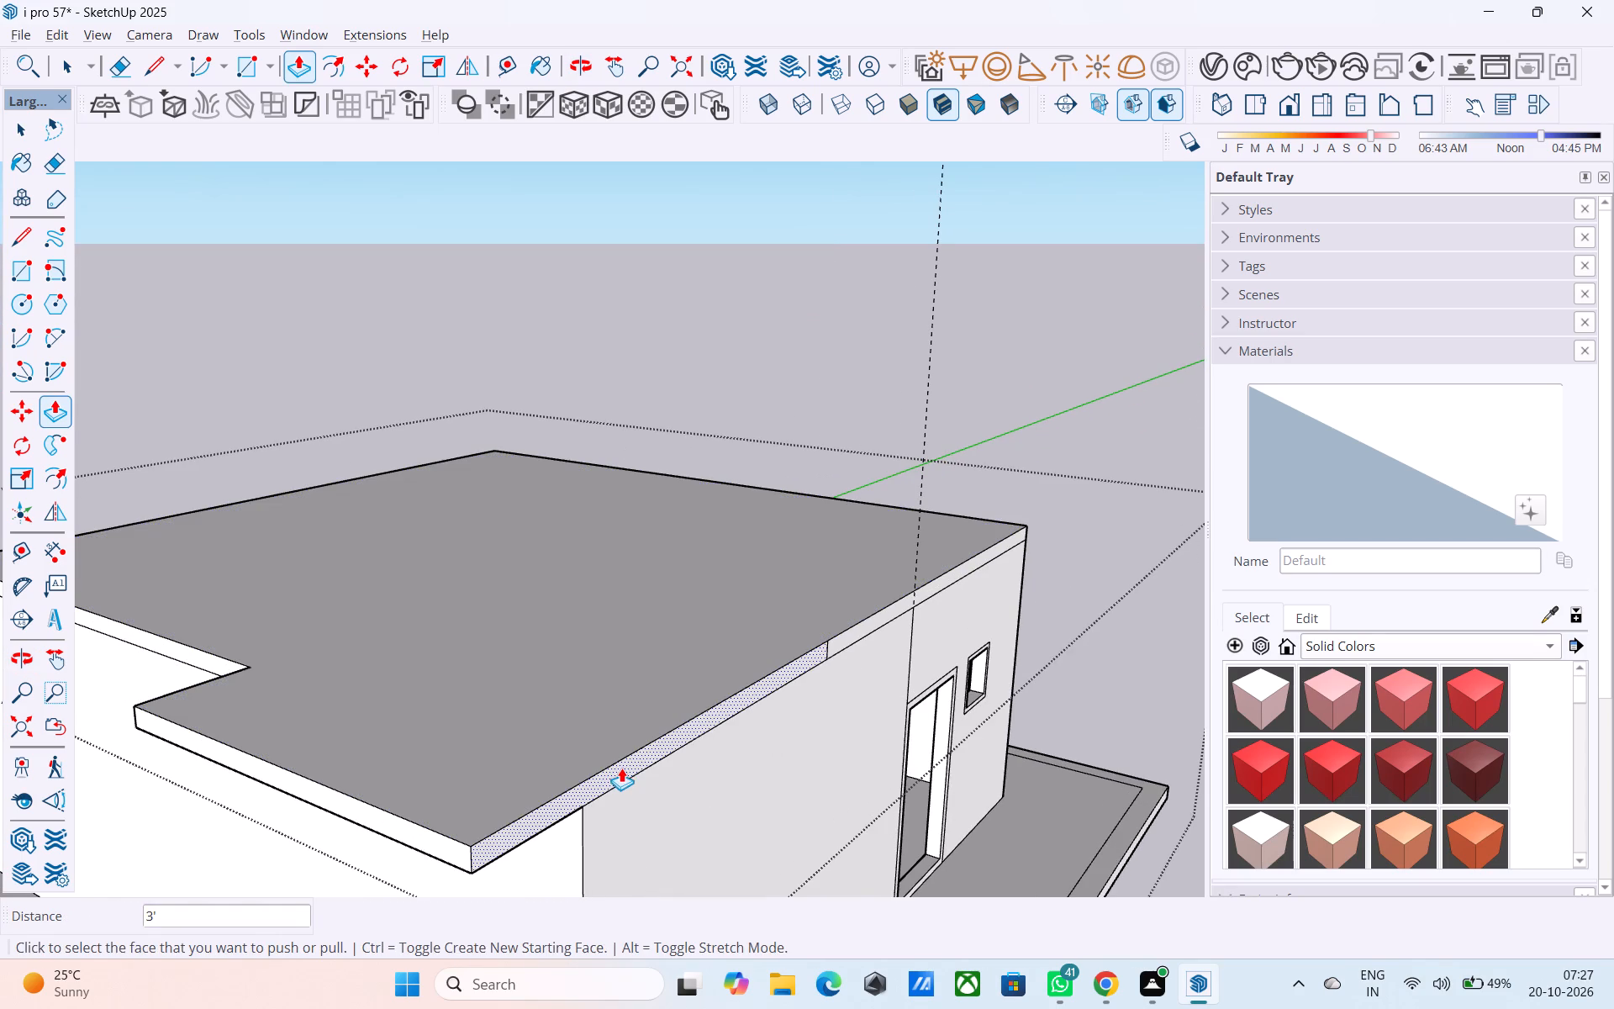
# Pull the corner section of the roof slab's face above the door wall outward 3' as an overhang.
pyautogui.doubleClick(621, 767)
# Examine the roof slab's corner overhang from the sides and from above.
pyautogui.scroll(-9, 632, 704)
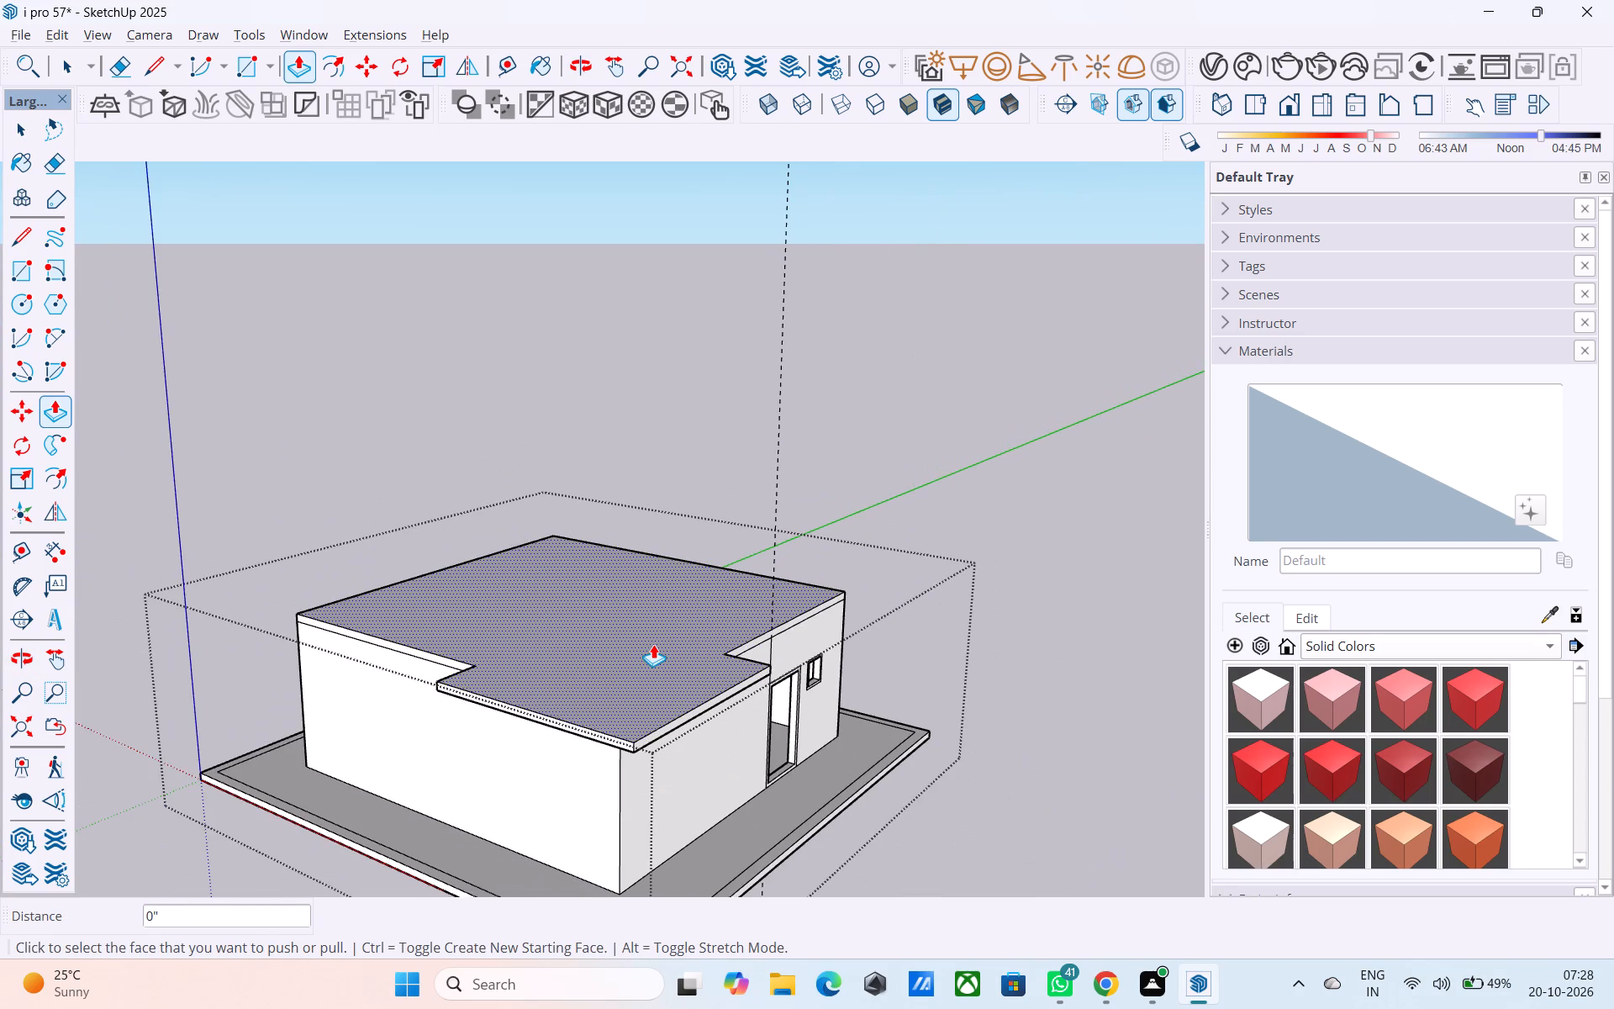
pyautogui.scroll(-2, 653, 644)
pyautogui.moveTo(778, 616); pyautogui.dragTo(743, 615, button='middle')
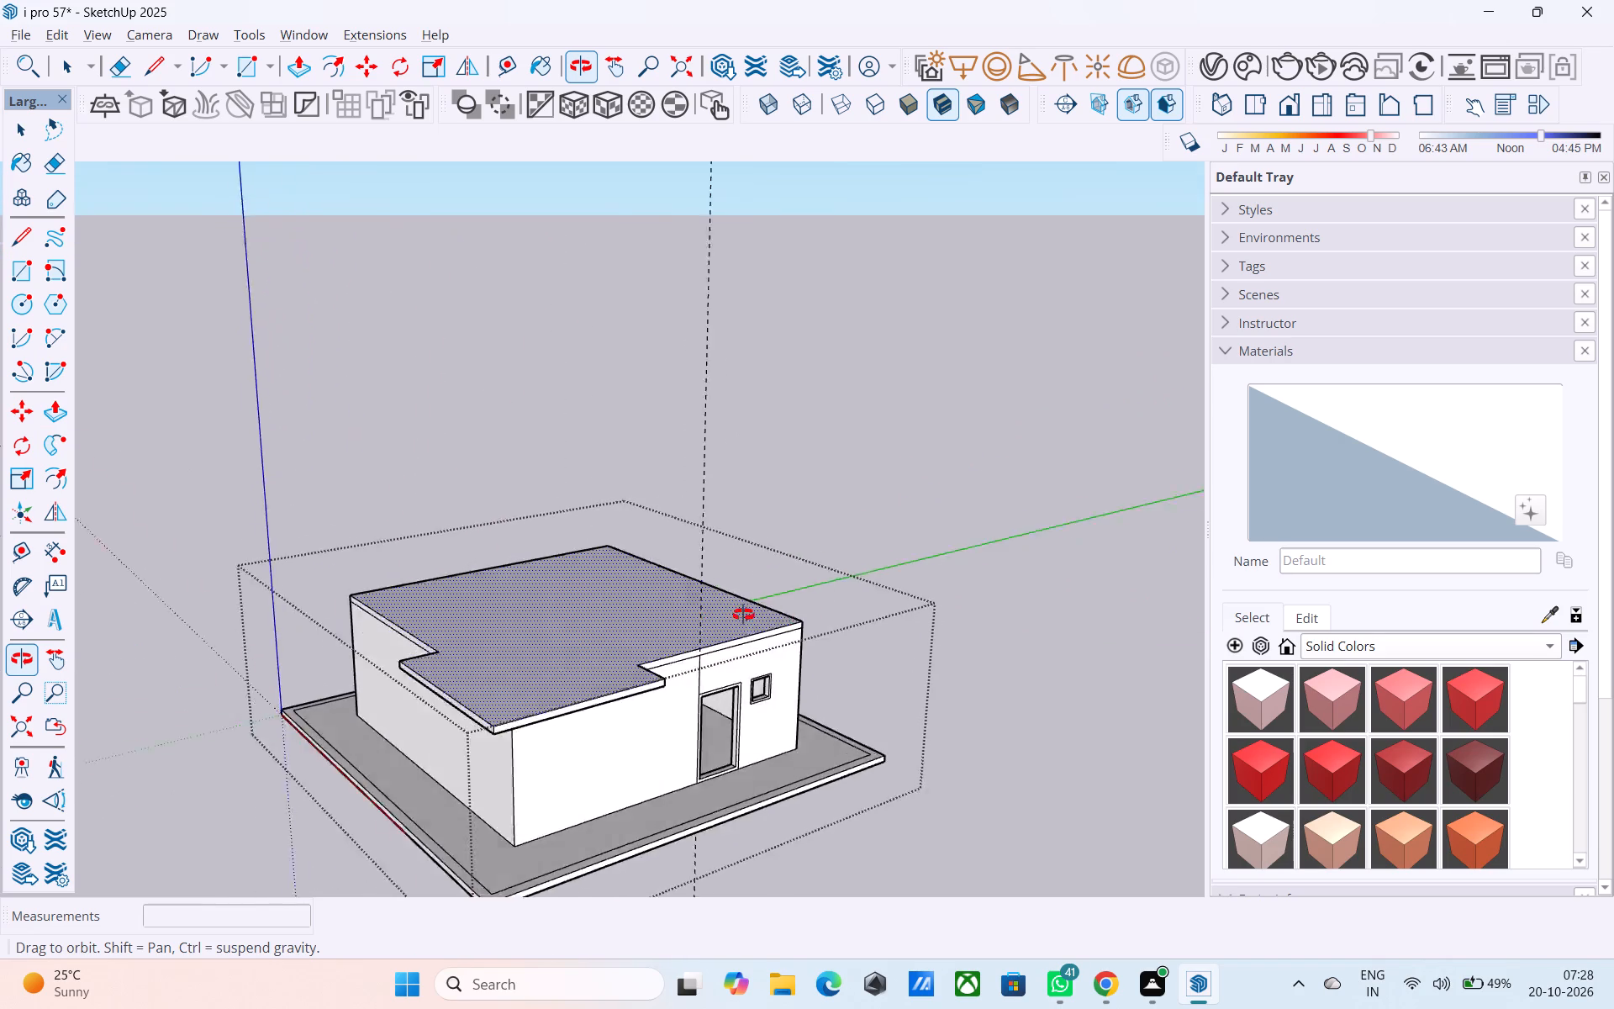
pyautogui.moveTo(743, 615); pyautogui.dragTo(1143, 624, button='middle')
pyautogui.moveTo(681, 680); pyautogui.dragTo(696, 452, button='middle')
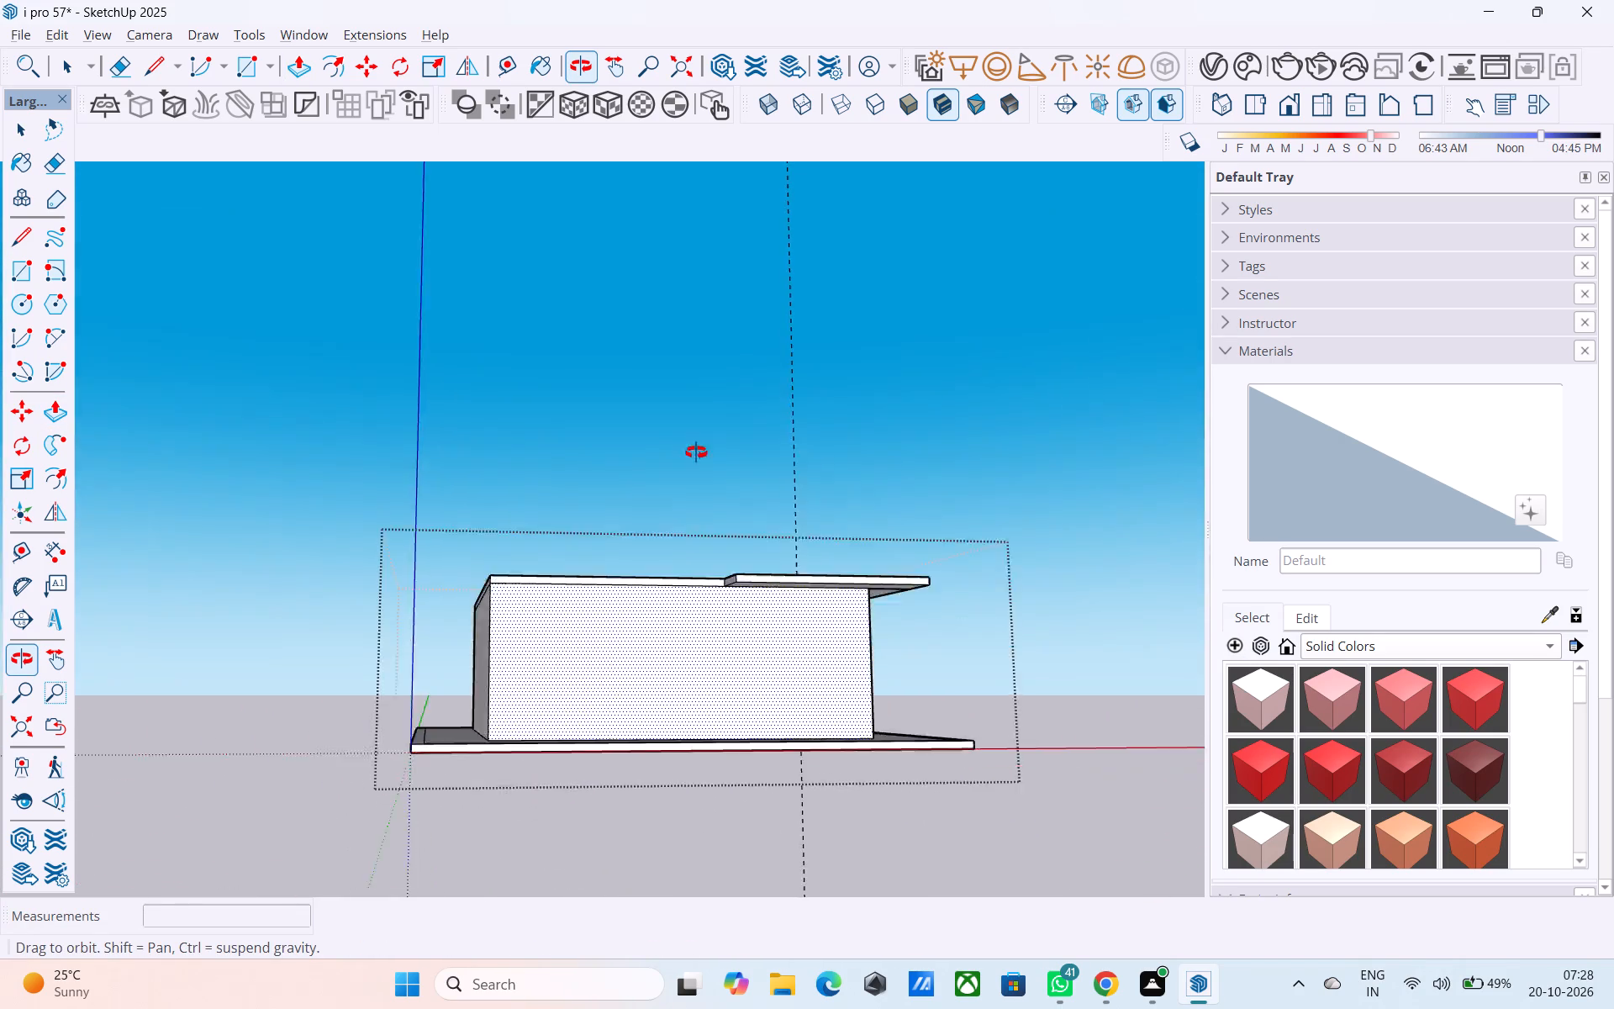
pyautogui.moveTo(696, 452); pyautogui.dragTo(72, 776, button='middle')
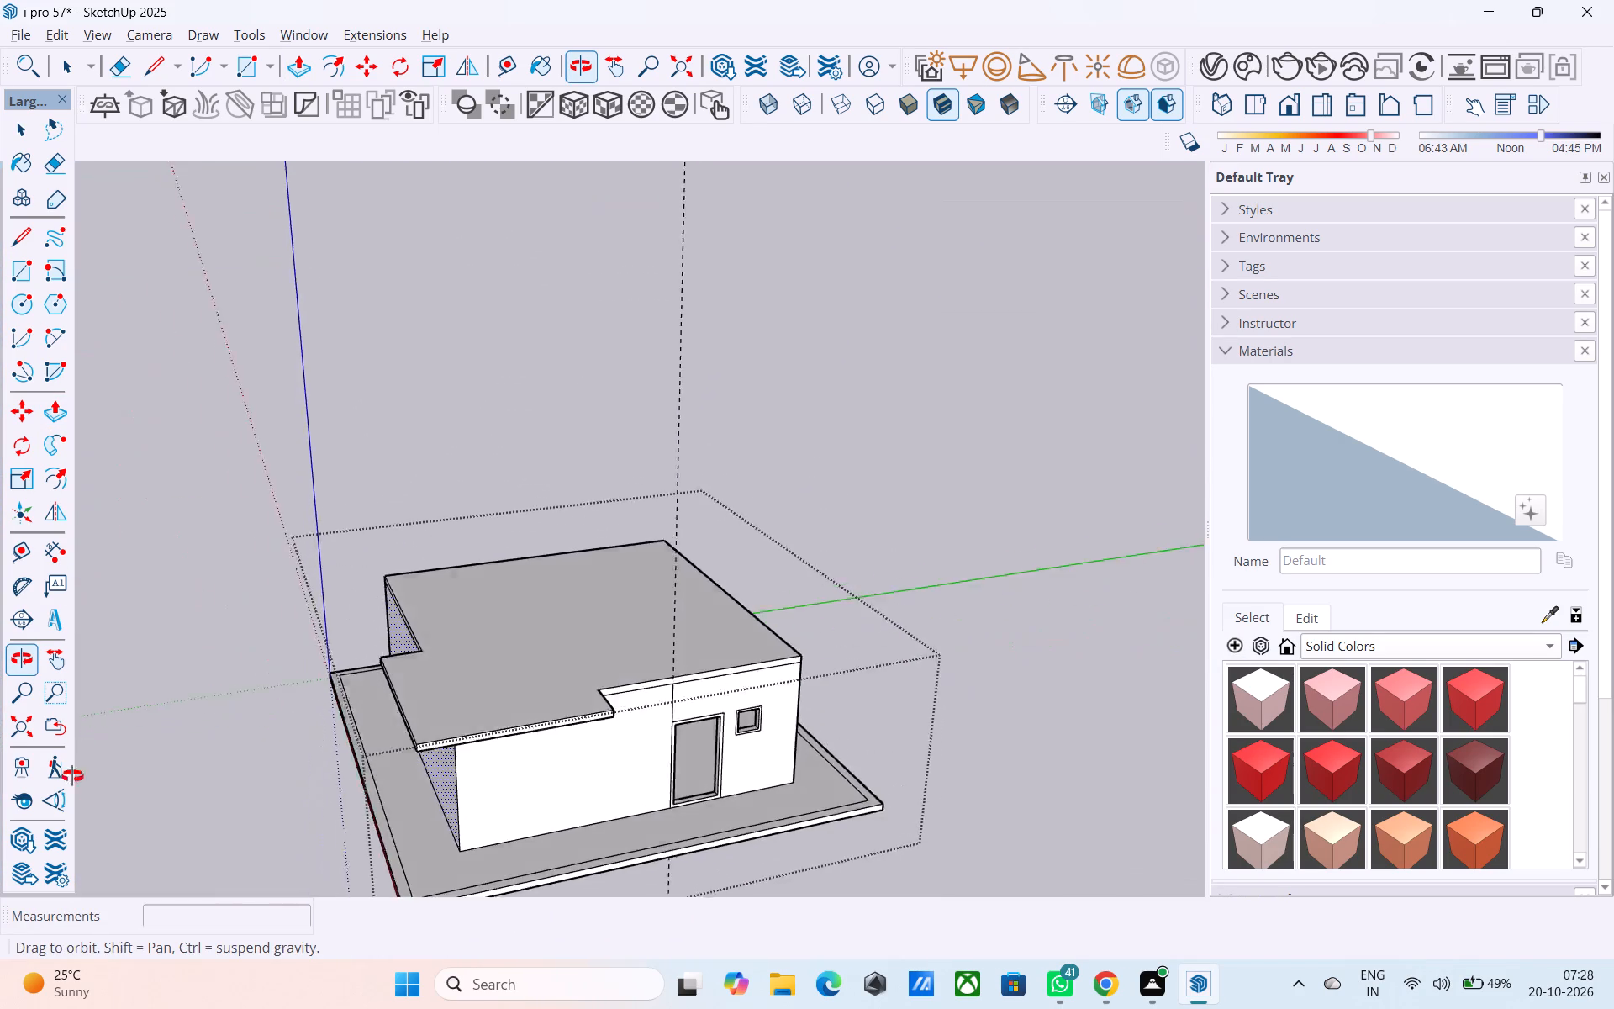
pyautogui.moveTo(72, 776); pyautogui.dragTo(321, 880, button='middle')
pyautogui.scroll(-3, 606, 583)
pyautogui.moveTo(590, 652); pyautogui.dragTo(542, 921, button='middle')
pyautogui.scroll(2, 540, 705)
pyautogui.scroll(-1, 523, 776)
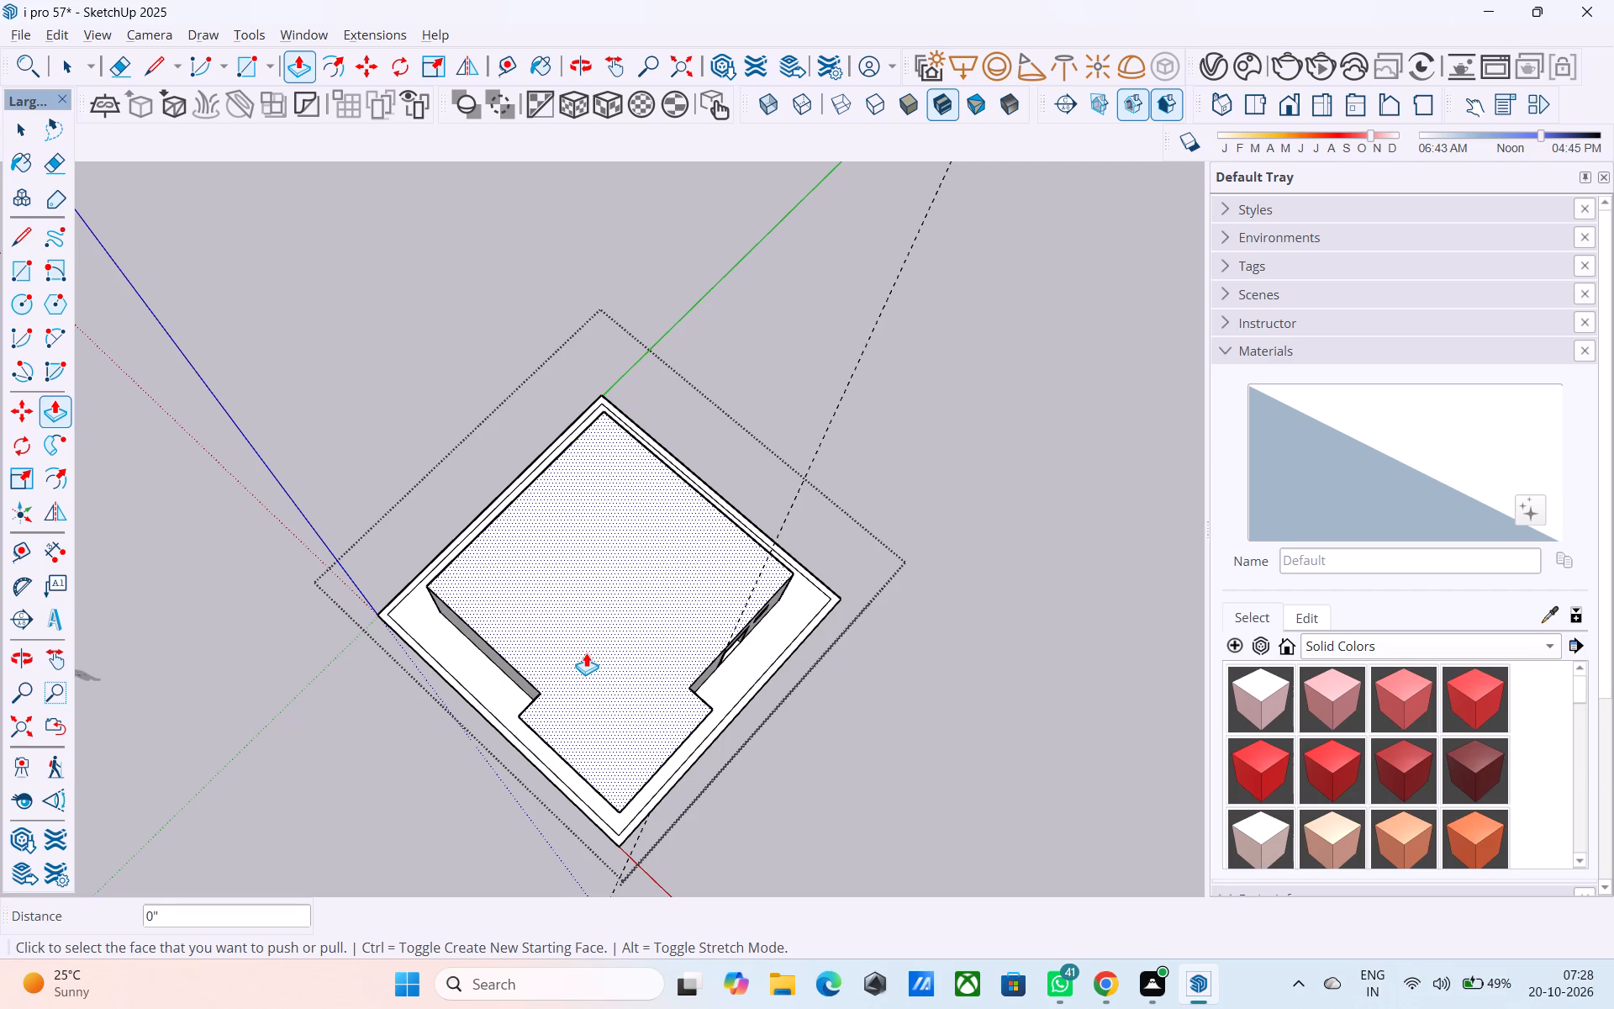
# Draw a line about 11' 8" long across the roof top from the overhang's inner corner above the blank wall, continuing that roof edge.
pyautogui.scroll(1, 586, 652)
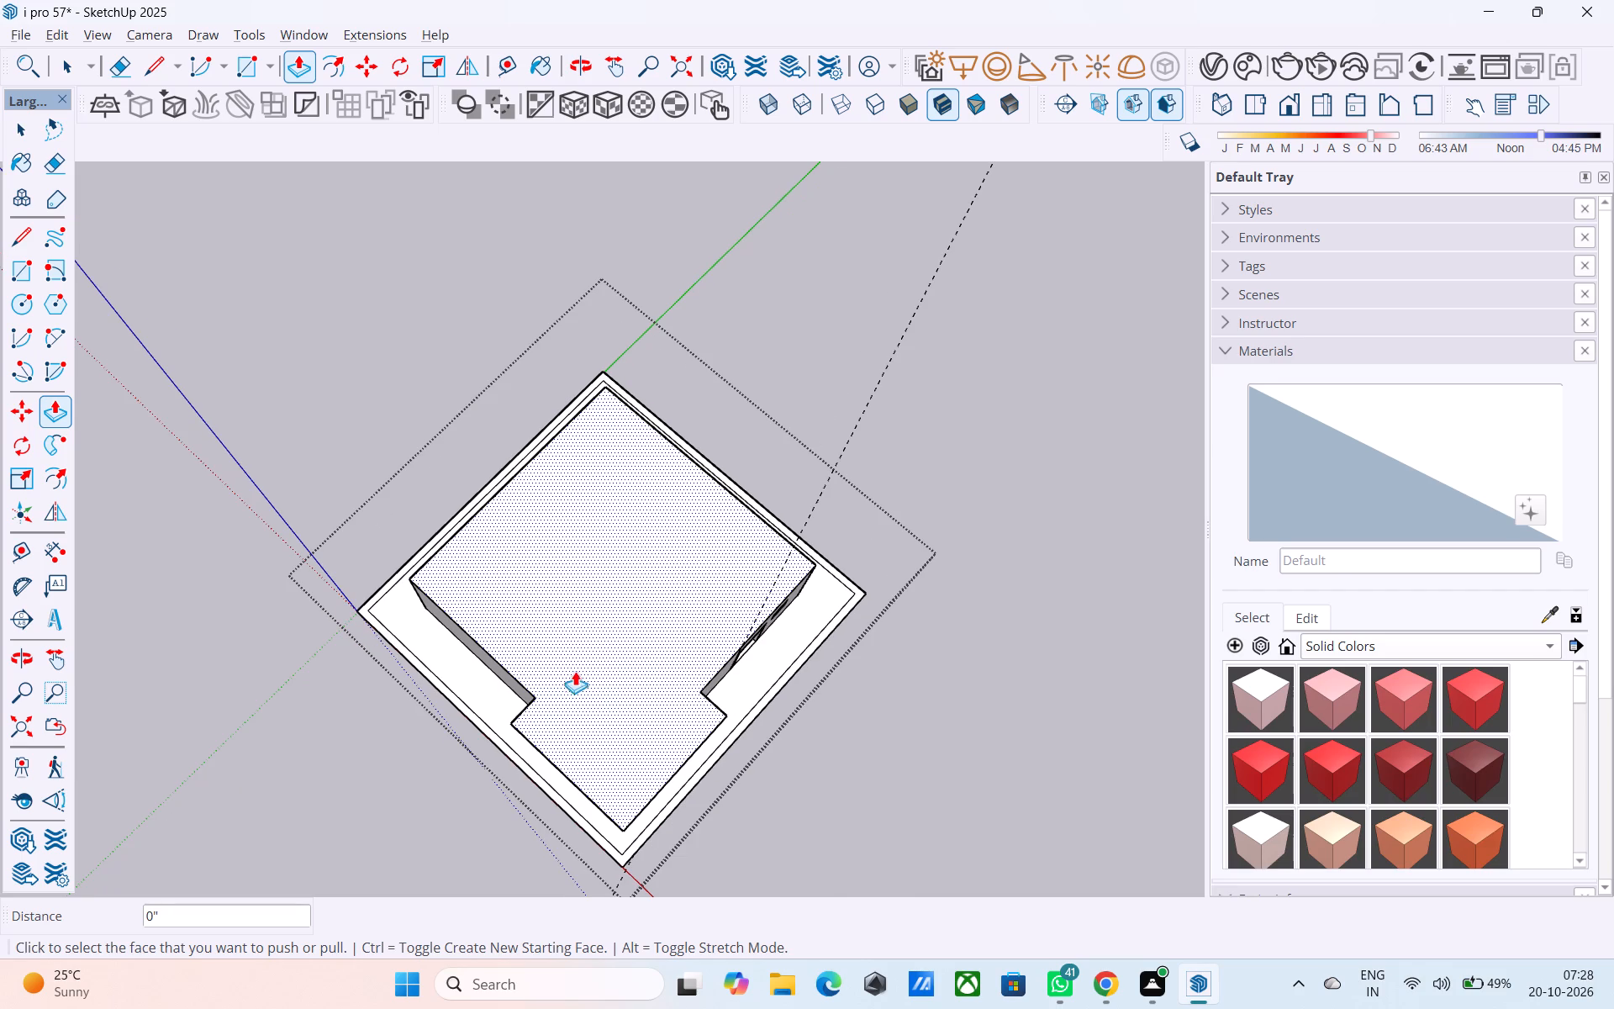
pyautogui.scroll(8, 572, 671)
pyautogui.moveTo(520, 709); pyautogui.dragTo(563, 700, button='middle')
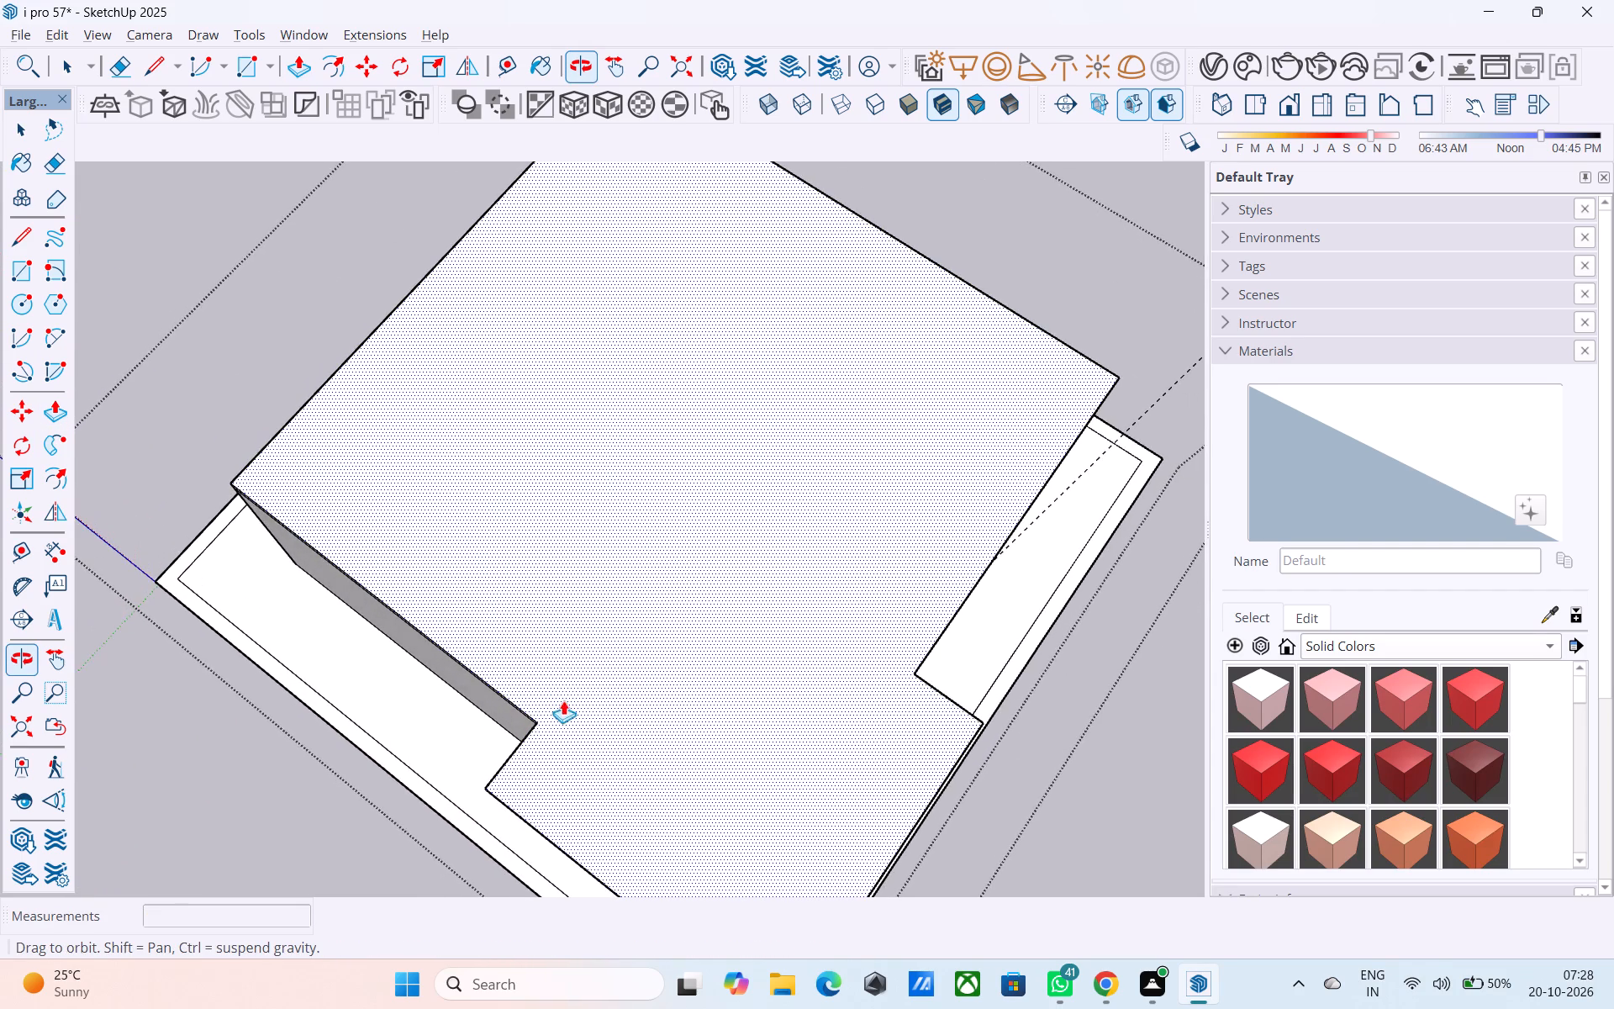
pyautogui.scroll(3, 564, 700)
pyautogui.moveTo(673, 637); pyautogui.dragTo(857, 461, button='middle')
pyautogui.scroll(1, 857, 461)
pyautogui.scroll(3, 725, 534)
pyautogui.scroll(1, 614, 560)
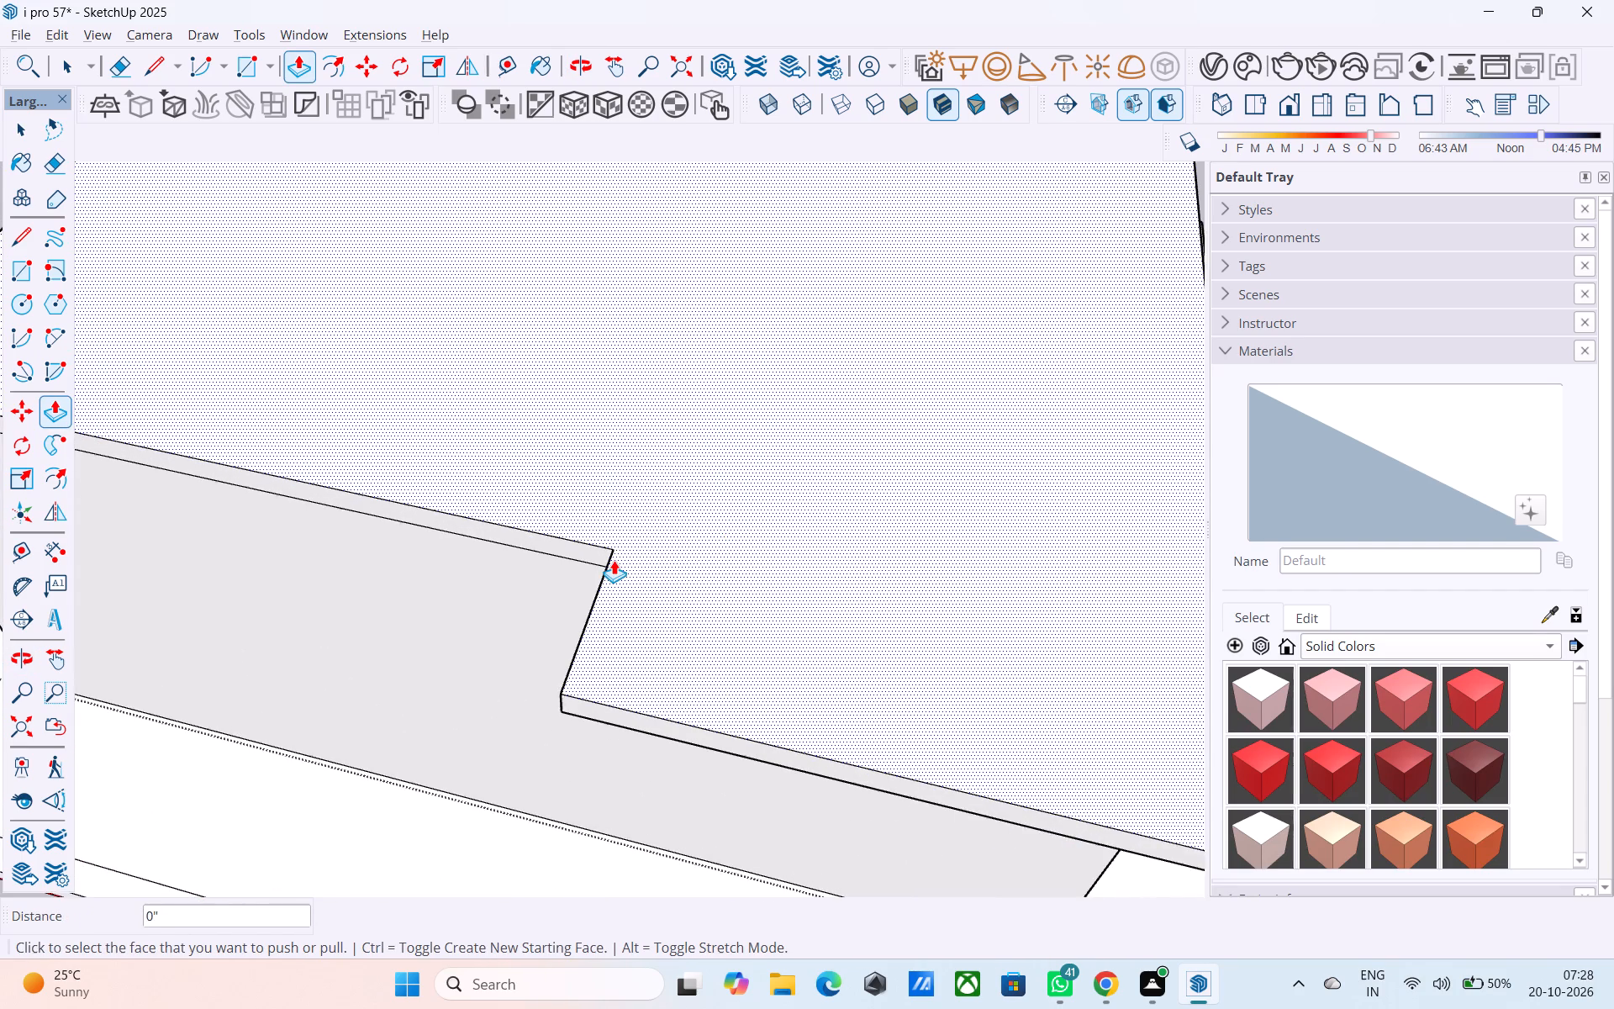
pyautogui.scroll(2, 614, 560)
pyautogui.press('l')
pyautogui.moveTo(613, 561); pyautogui.dragTo(1159, 411, button='middle')
pyautogui.moveTo(802, 514); pyautogui.dragTo(963, 580, button='middle')
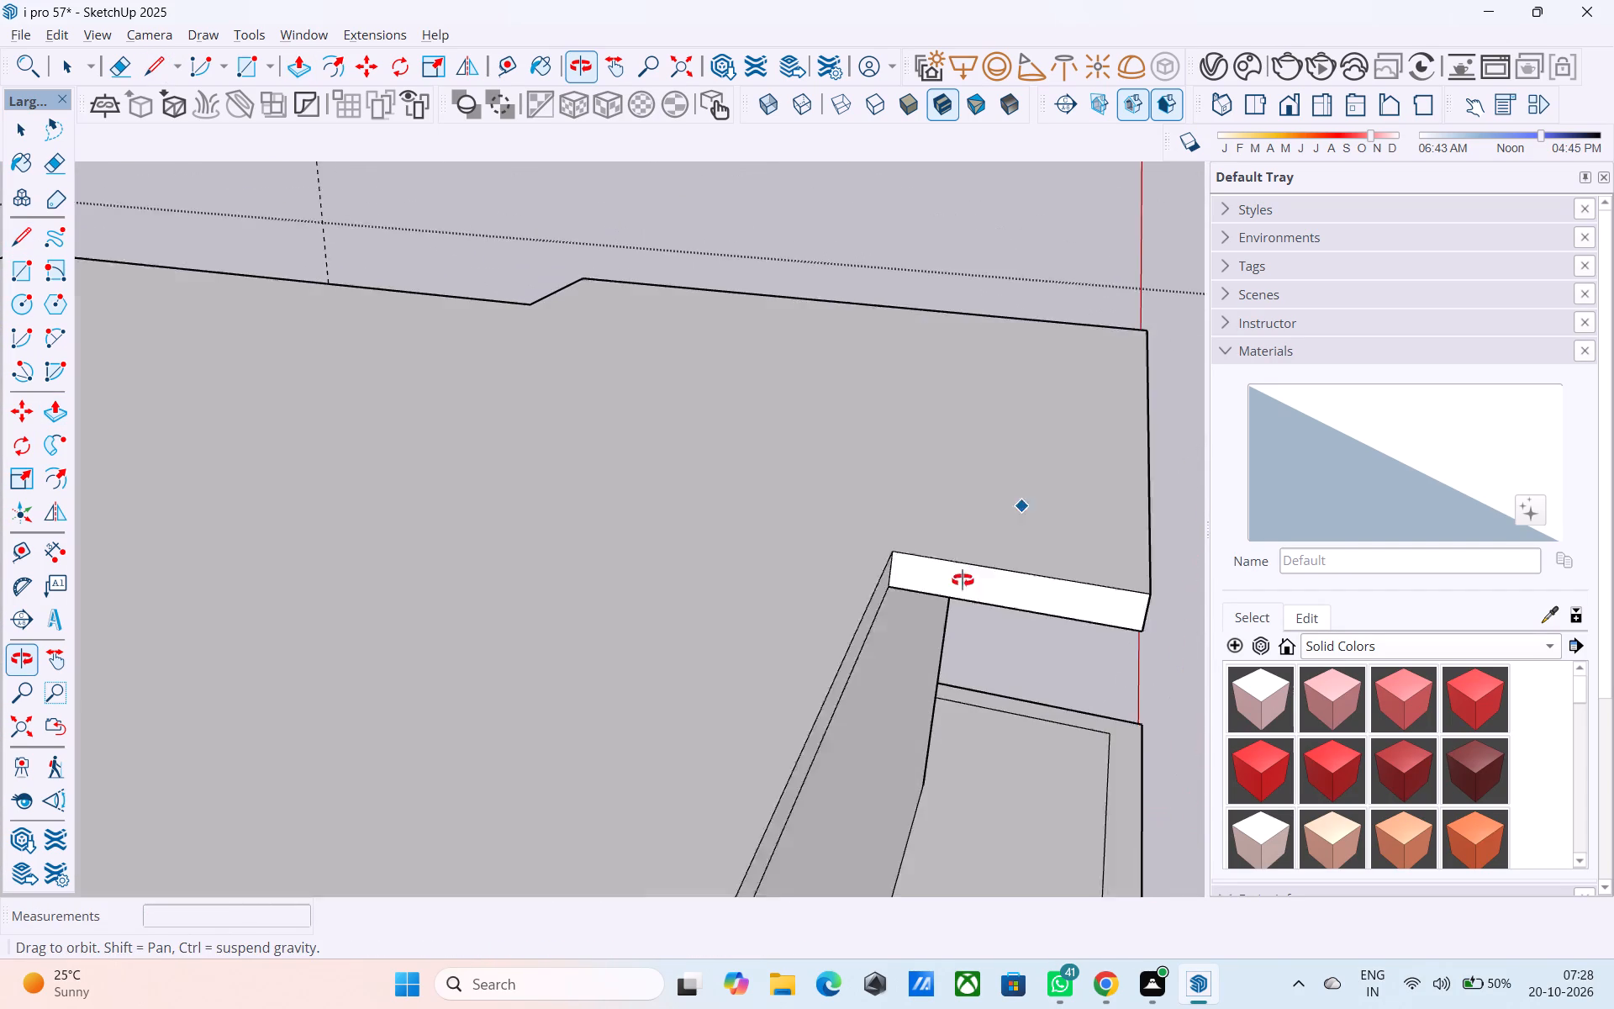
pyautogui.moveTo(963, 580); pyautogui.dragTo(972, 589, button='middle')
pyautogui.click(924, 544)
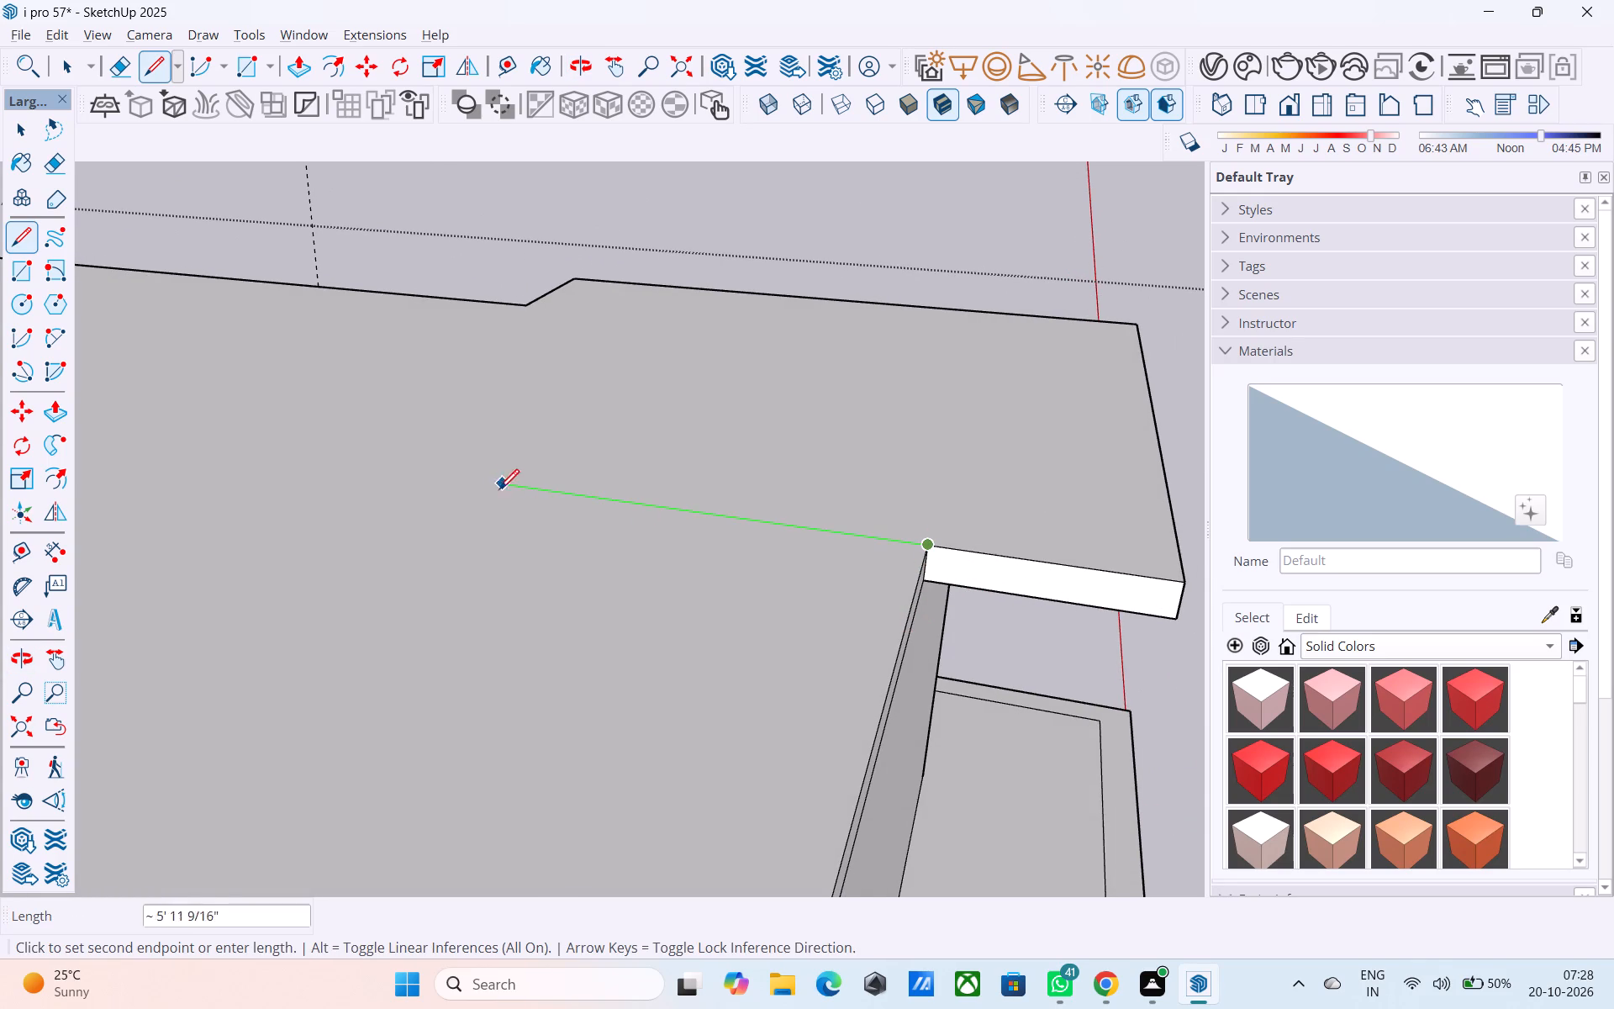
pyautogui.scroll(-16, 476, 476)
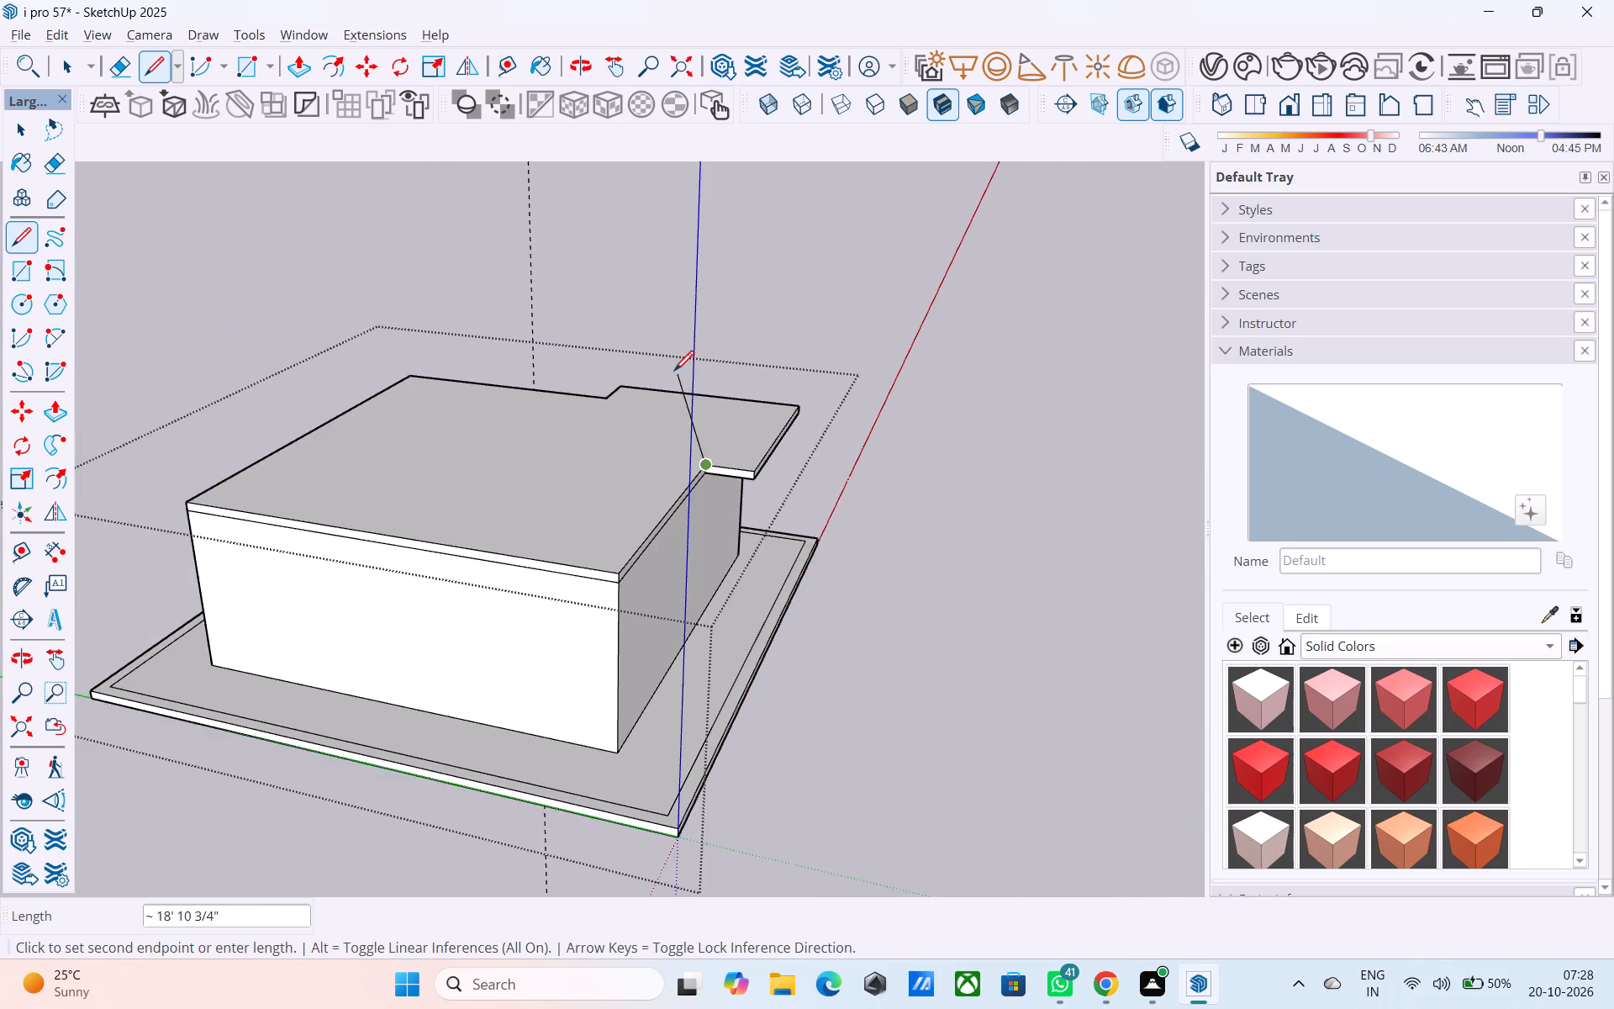
pyautogui.moveTo(669, 372); pyautogui.dragTo(635, 726, button='middle')
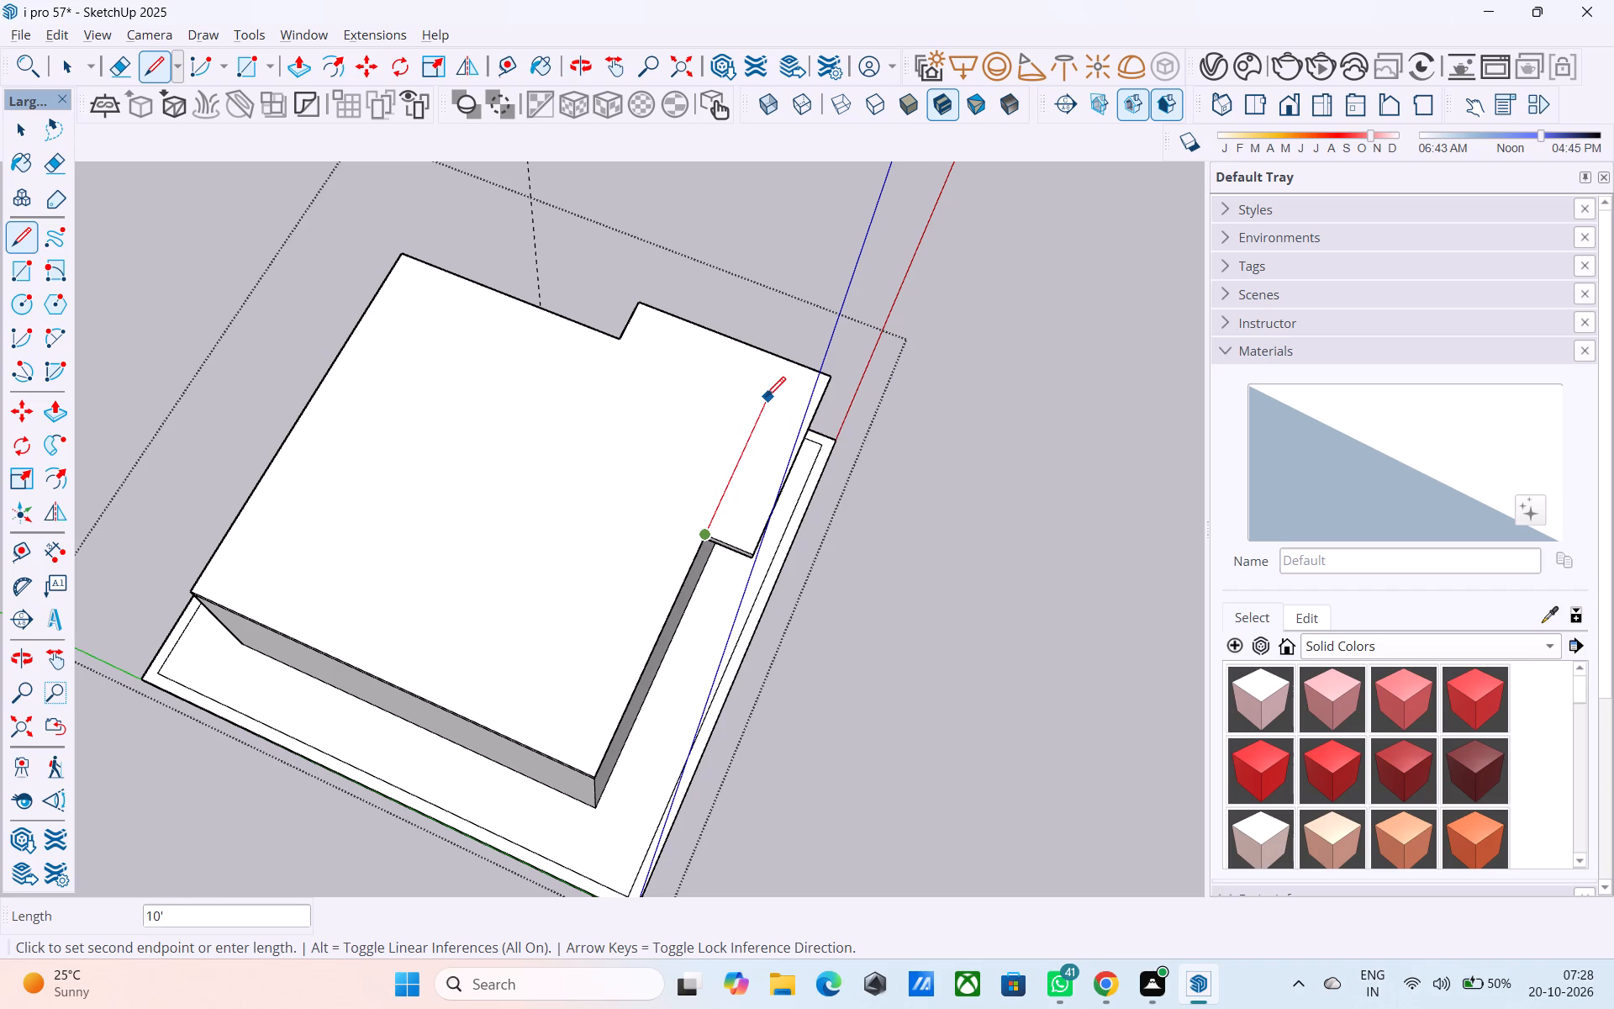
pyautogui.click(773, 374)
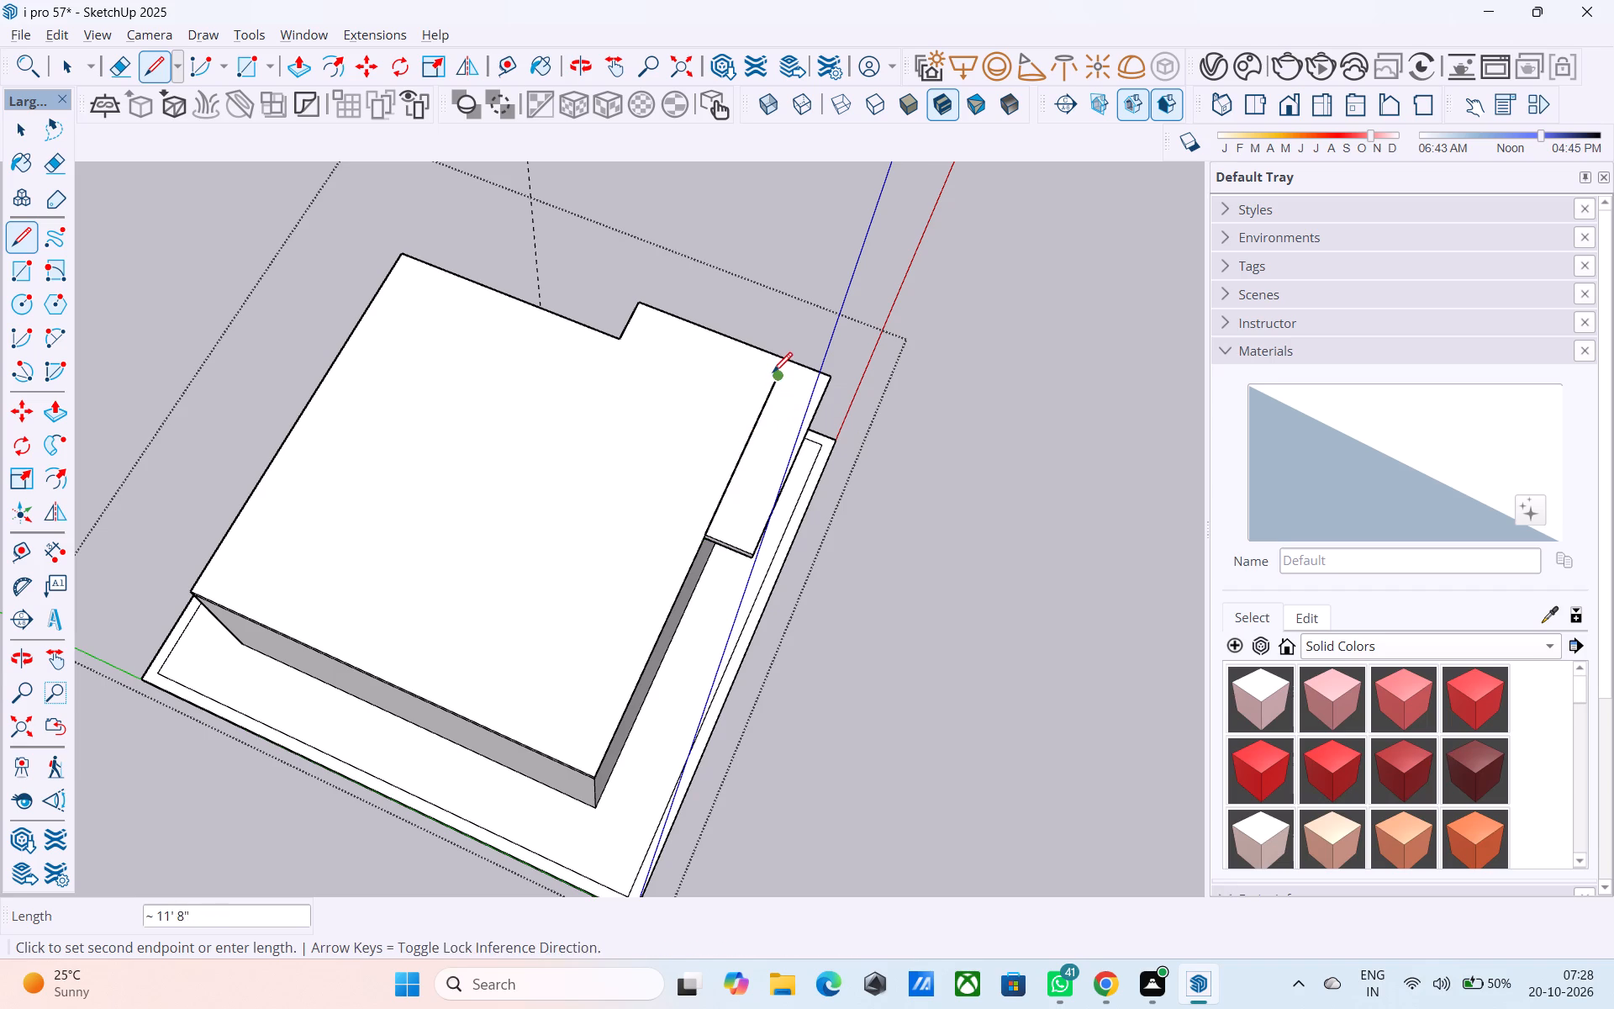
# Draw a 10' line across the roof top from the overhang's inner corner above the door wall to the first line.
pyautogui.moveTo(769, 374); pyautogui.dragTo(161, 244, button='middle')
pyautogui.moveTo(674, 436); pyautogui.dragTo(633, 400, button='middle')
pyautogui.scroll(4, 735, 445)
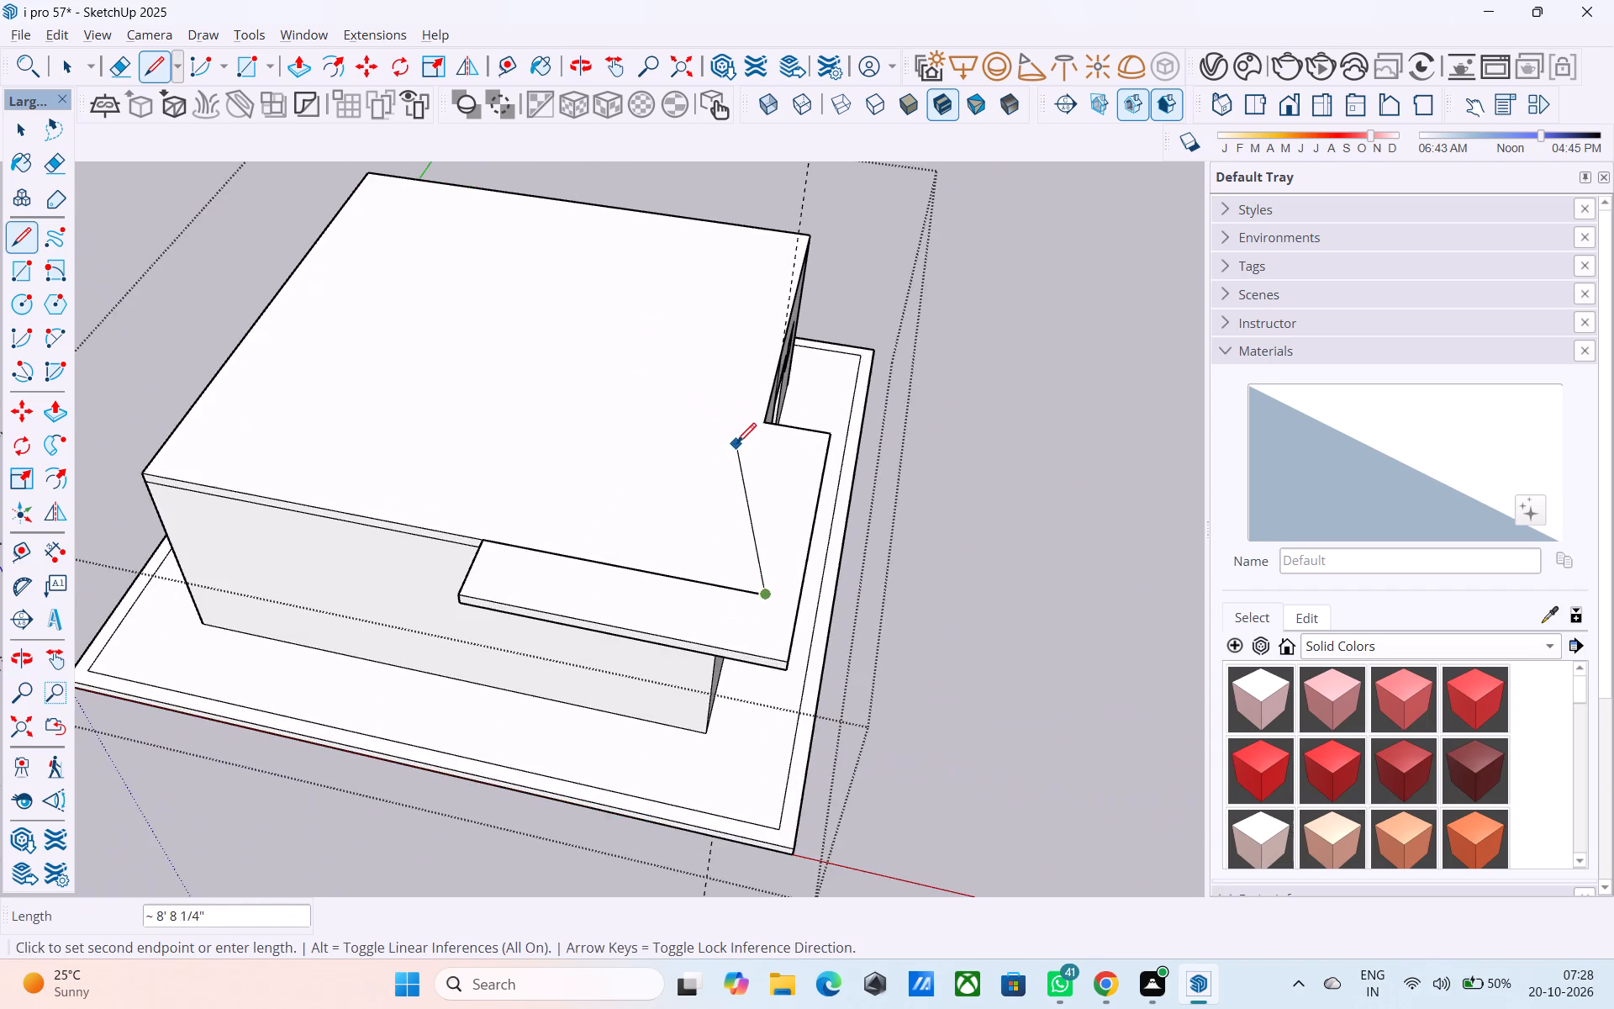
pyautogui.moveTo(741, 436); pyautogui.dragTo(639, 446, button='middle')
pyautogui.press('l')
pyautogui.scroll(4, 672, 444)
pyautogui.scroll(4, 832, 471)
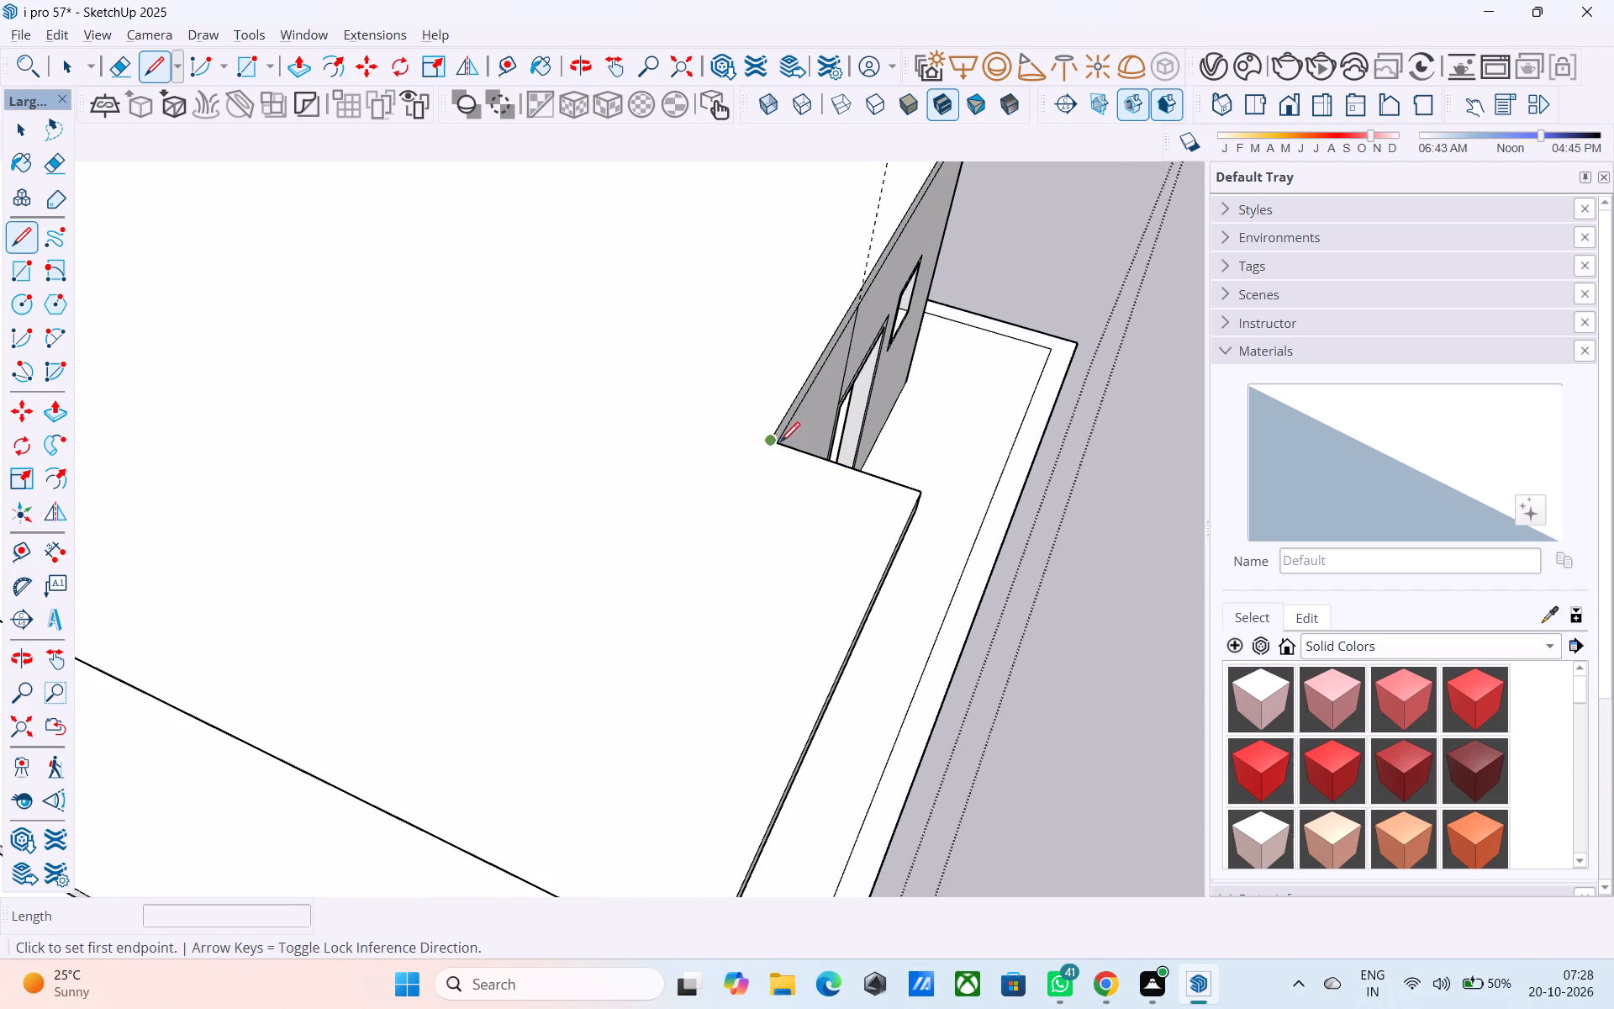
pyautogui.click(778, 441)
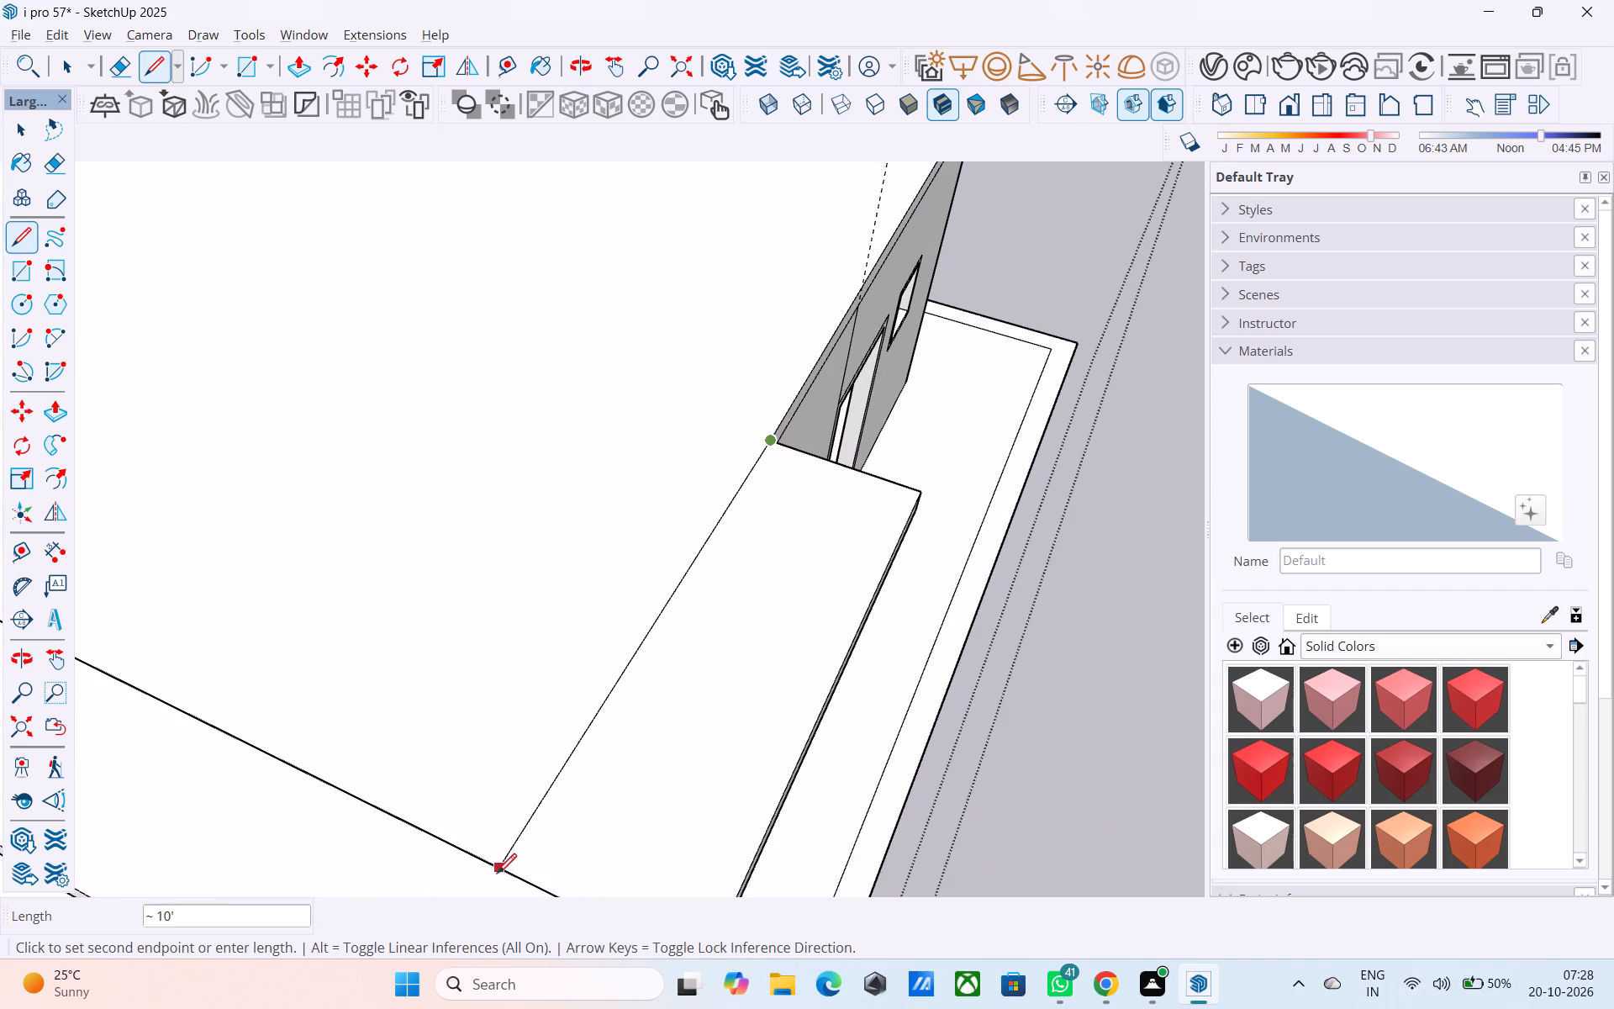
pyautogui.click(509, 882)
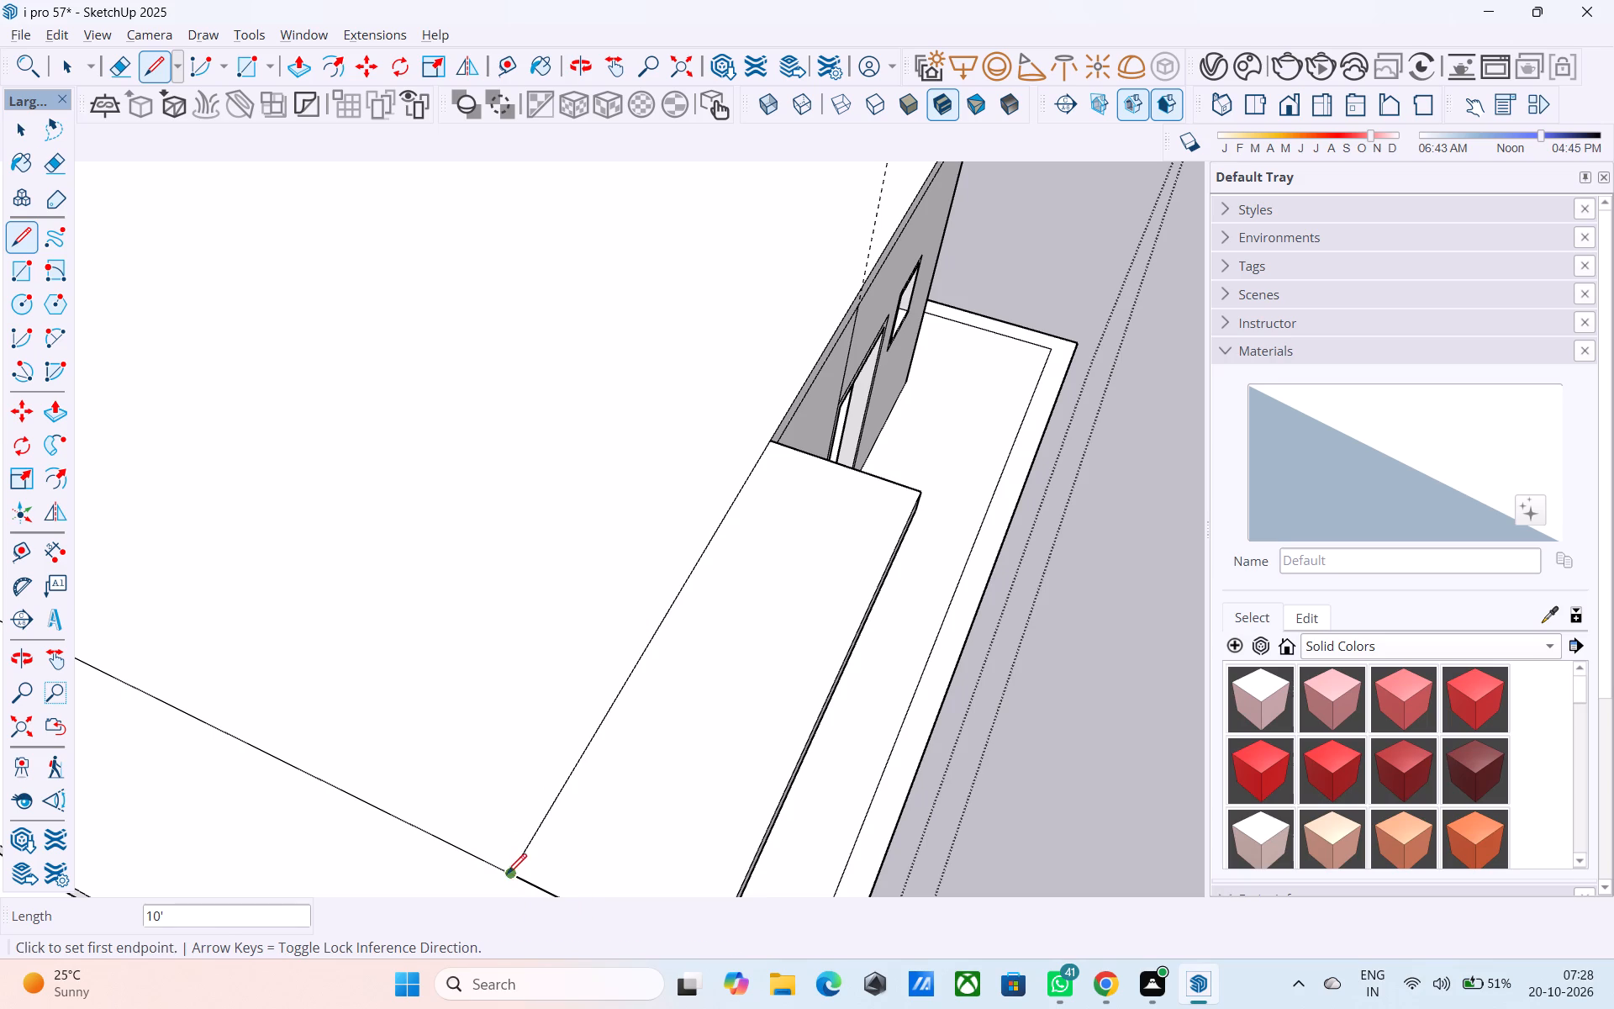
# Erase the excess end of the first line that runs past the intersection into the overhang.
pyautogui.press('e')
pyautogui.moveTo(527, 895); pyautogui.dragTo(569, 846)
# Offset the main square roof face's boundary inward by 6", leaving out the overhang strip.
pyautogui.scroll(-9, 691, 686)
pyautogui.moveTo(700, 715); pyautogui.dragTo(708, 787, button='middle')
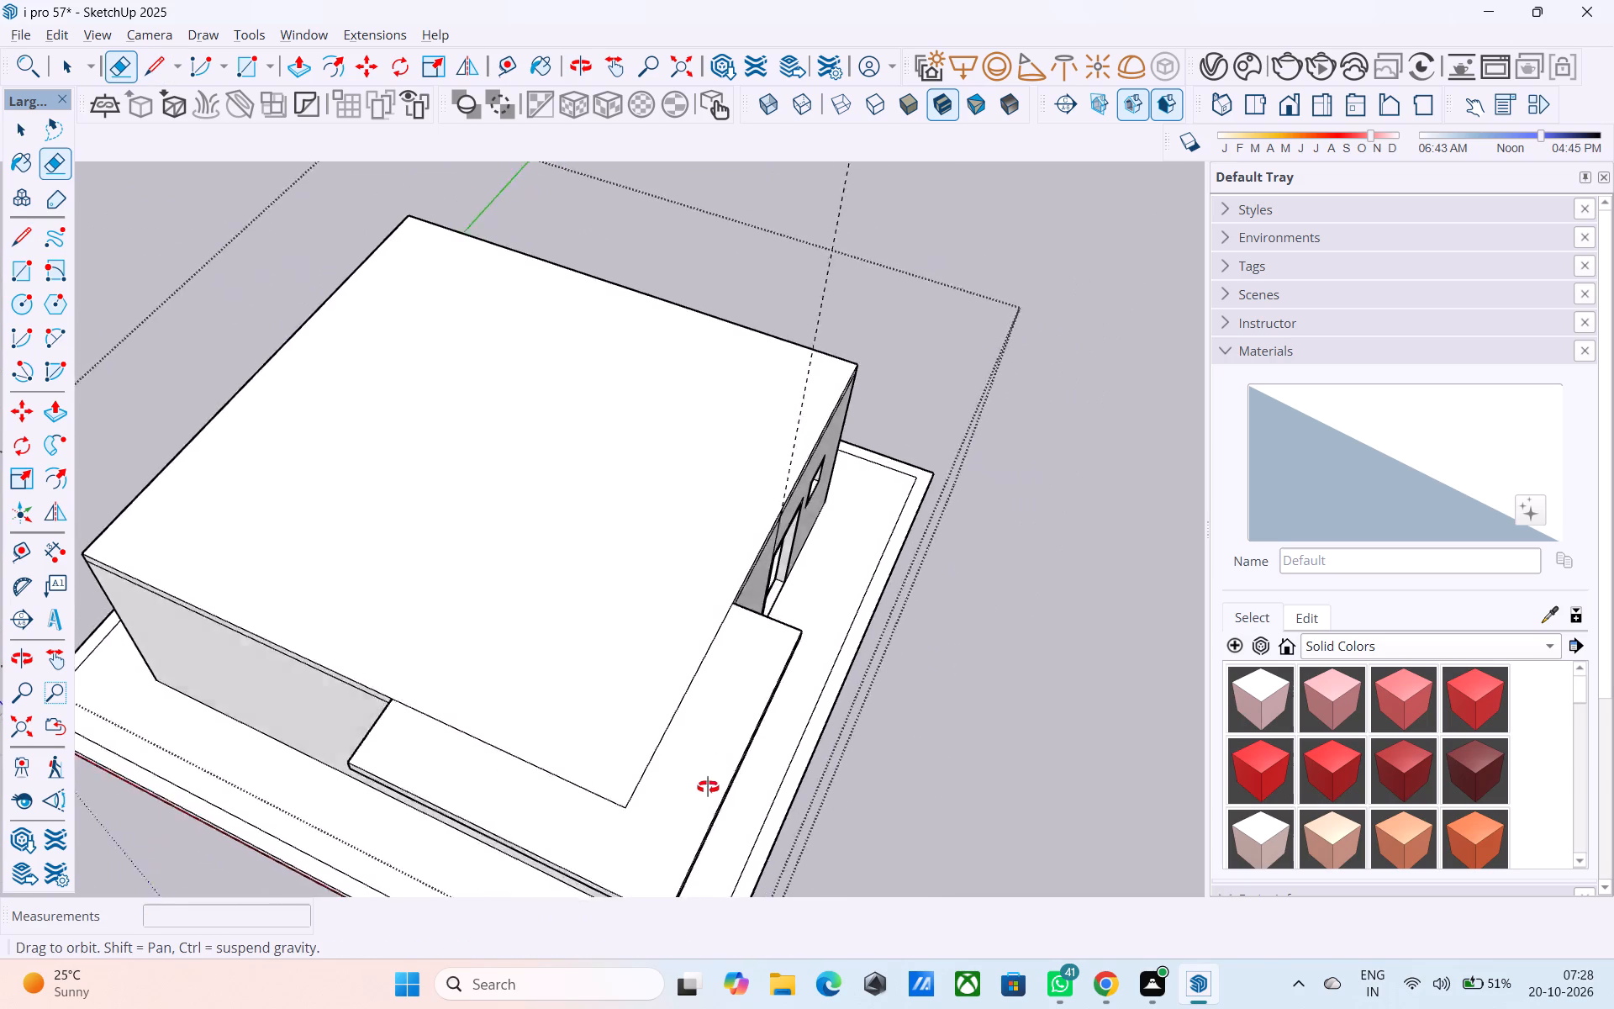
pyautogui.moveTo(708, 787); pyautogui.dragTo(719, 828, button='middle')
pyautogui.moveTo(704, 816); pyautogui.dragTo(787, 835, button='middle')
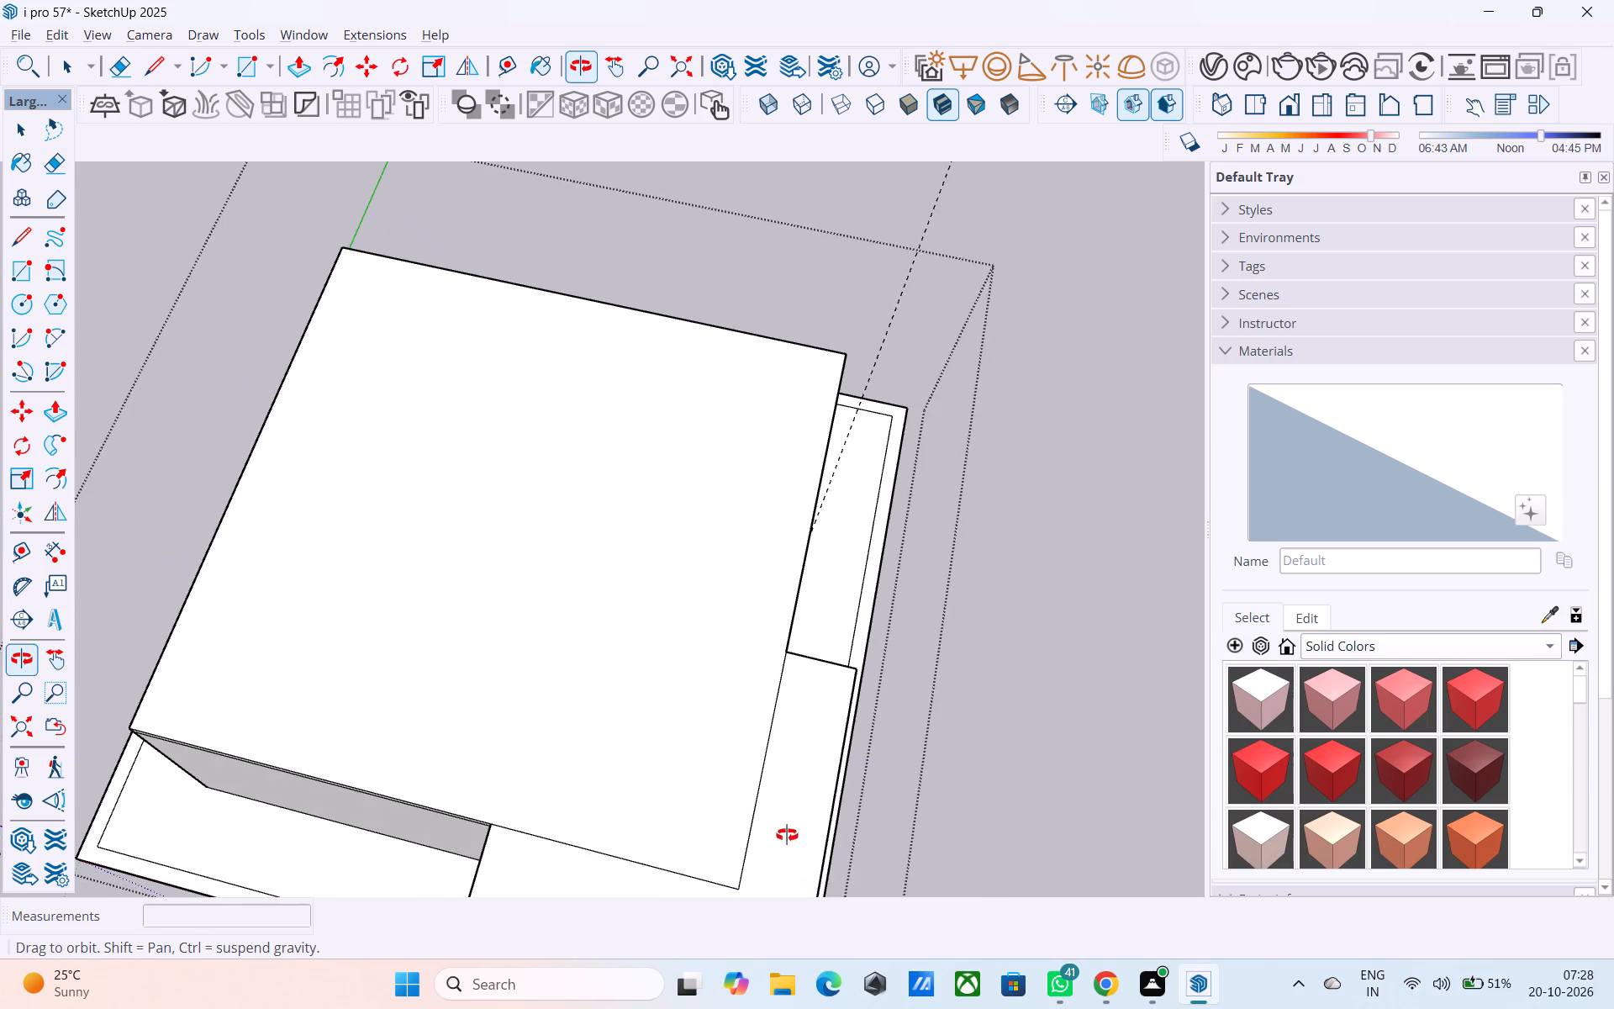
pyautogui.moveTo(787, 835); pyautogui.dragTo(787, 836, button='middle')
pyautogui.moveTo(755, 813); pyautogui.dragTo(672, 753, button='middle')
pyautogui.moveTo(614, 710); pyautogui.dragTo(614, 704, button='middle')
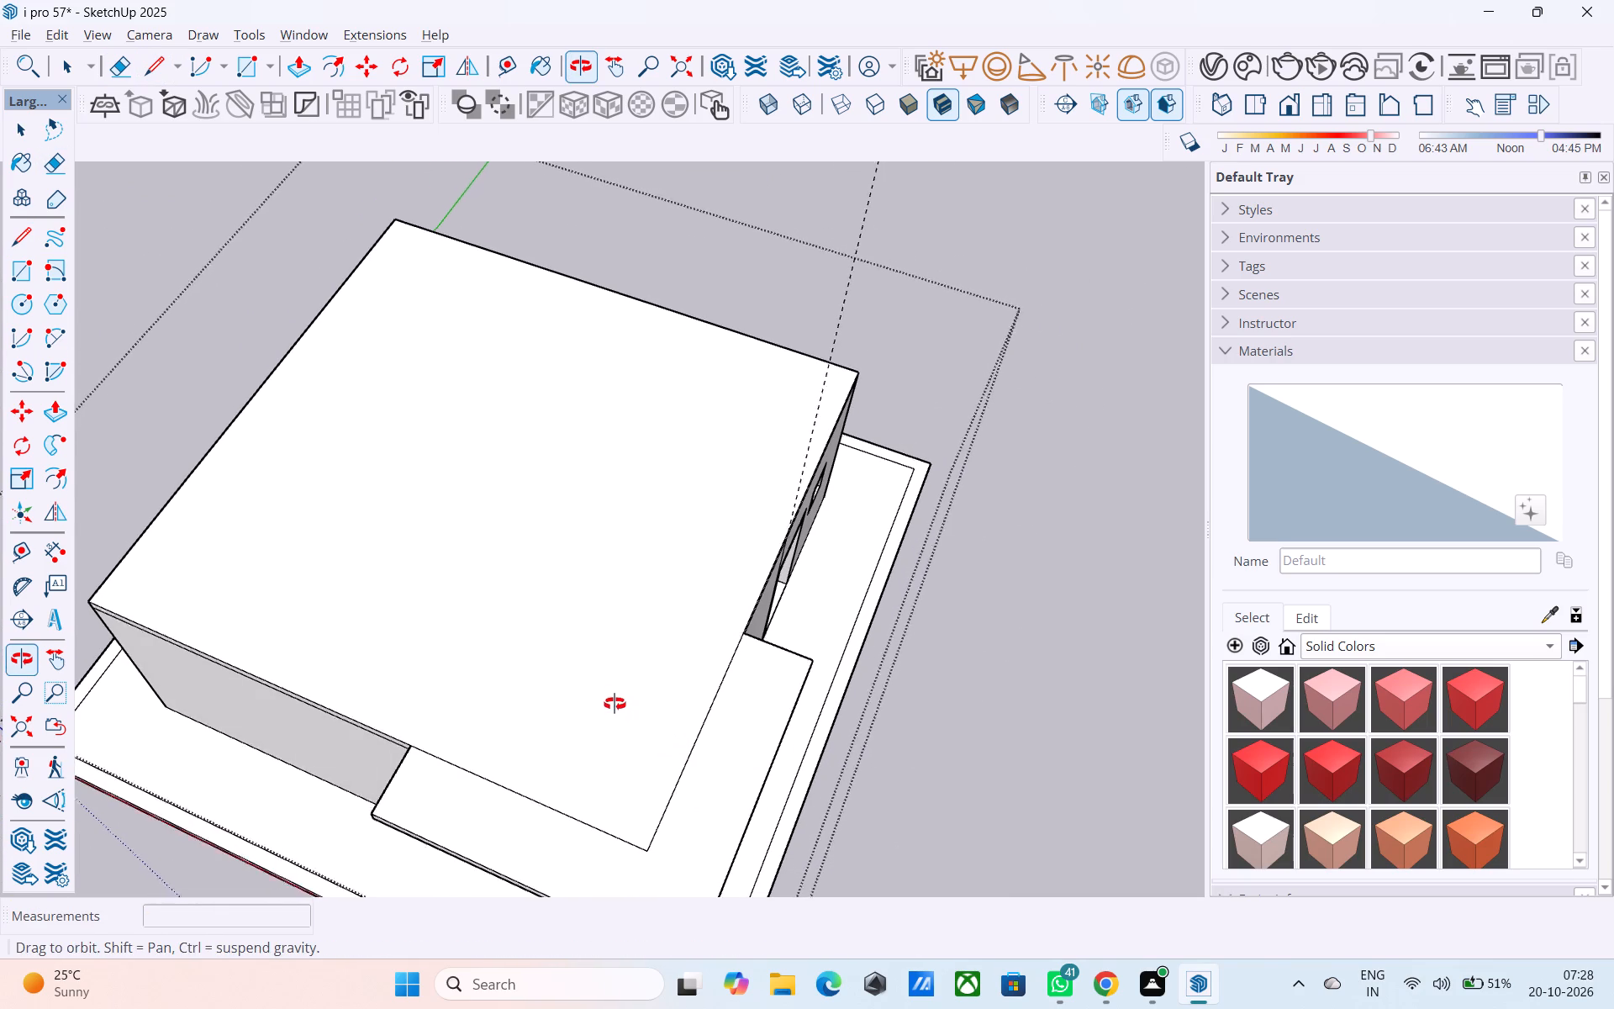
pyautogui.moveTo(614, 704); pyautogui.dragTo(616, 699, button='middle')
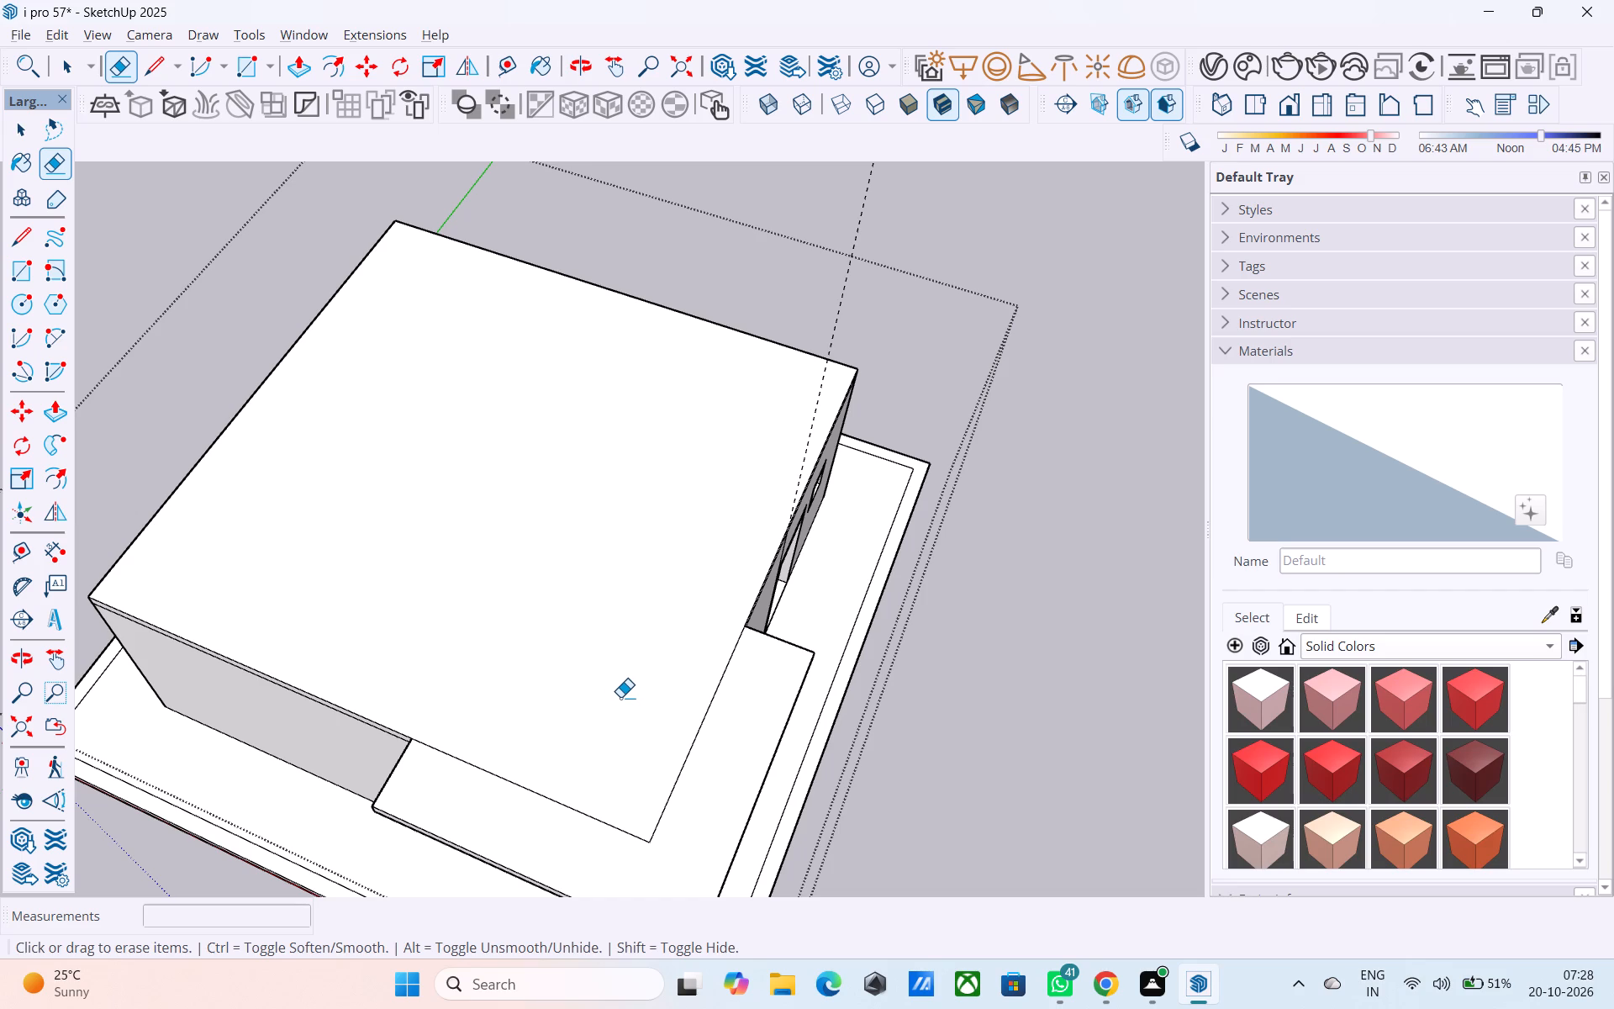
pyautogui.moveTo(620, 697); pyautogui.dragTo(620, 684, button='middle')
pyautogui.scroll(-2, 609, 665)
pyautogui.press('space')
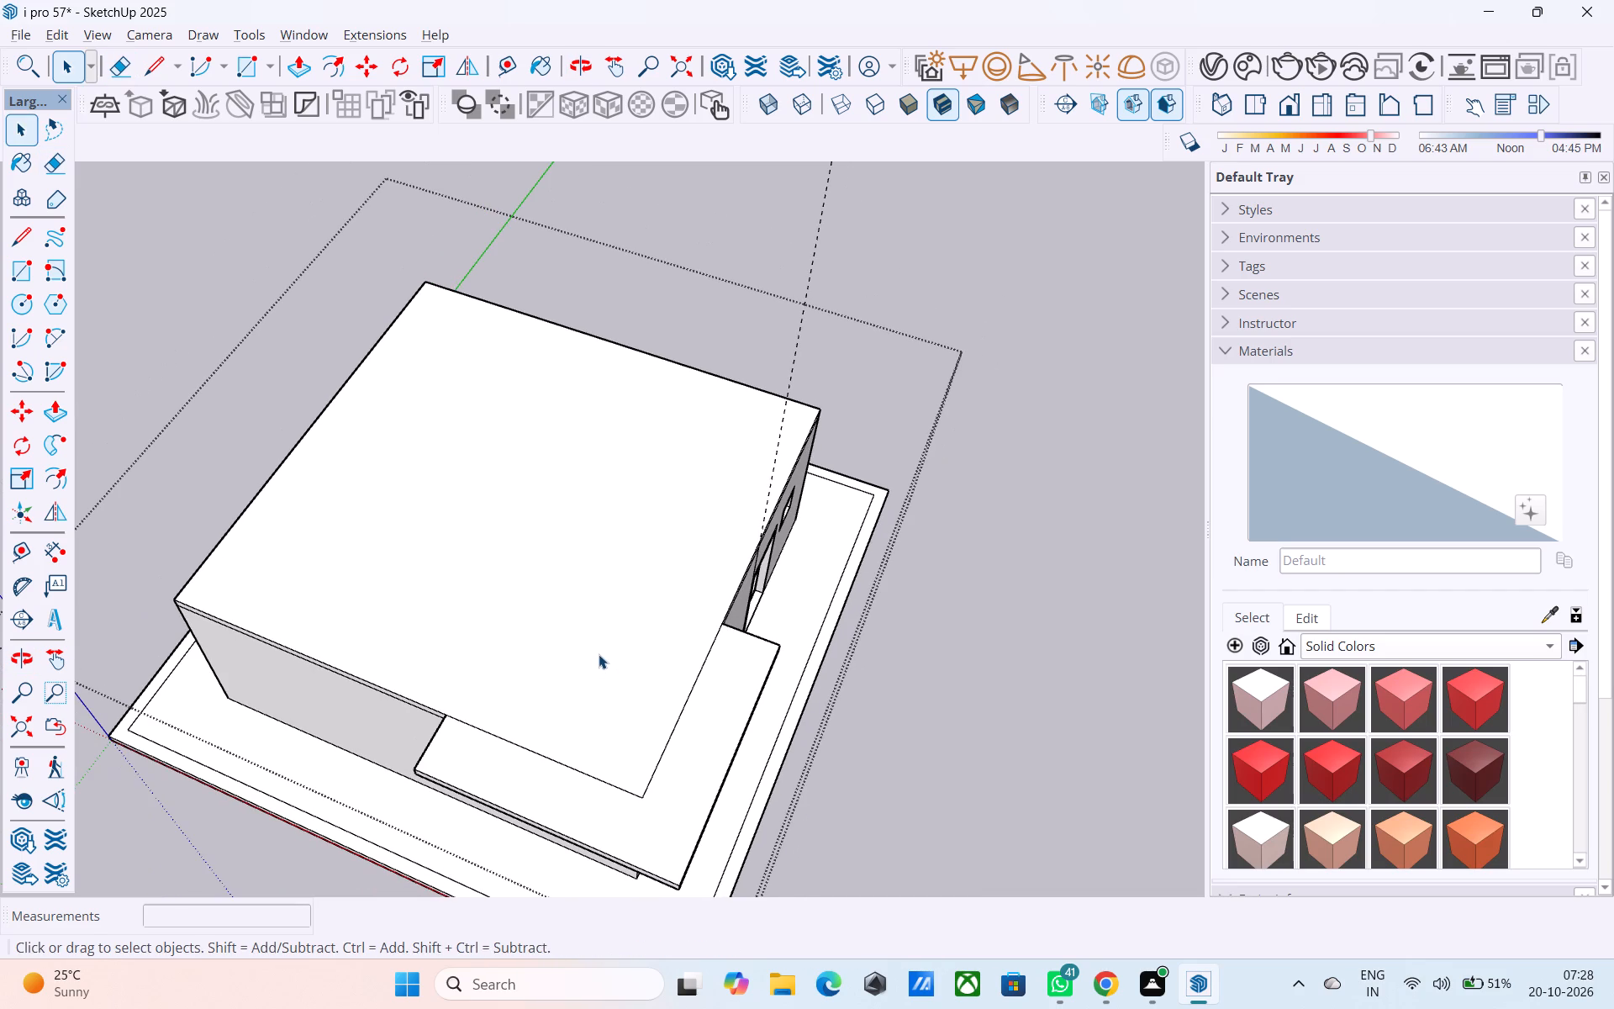
pyautogui.click(599, 654)
pyautogui.press('f')
pyautogui.click(599, 654)
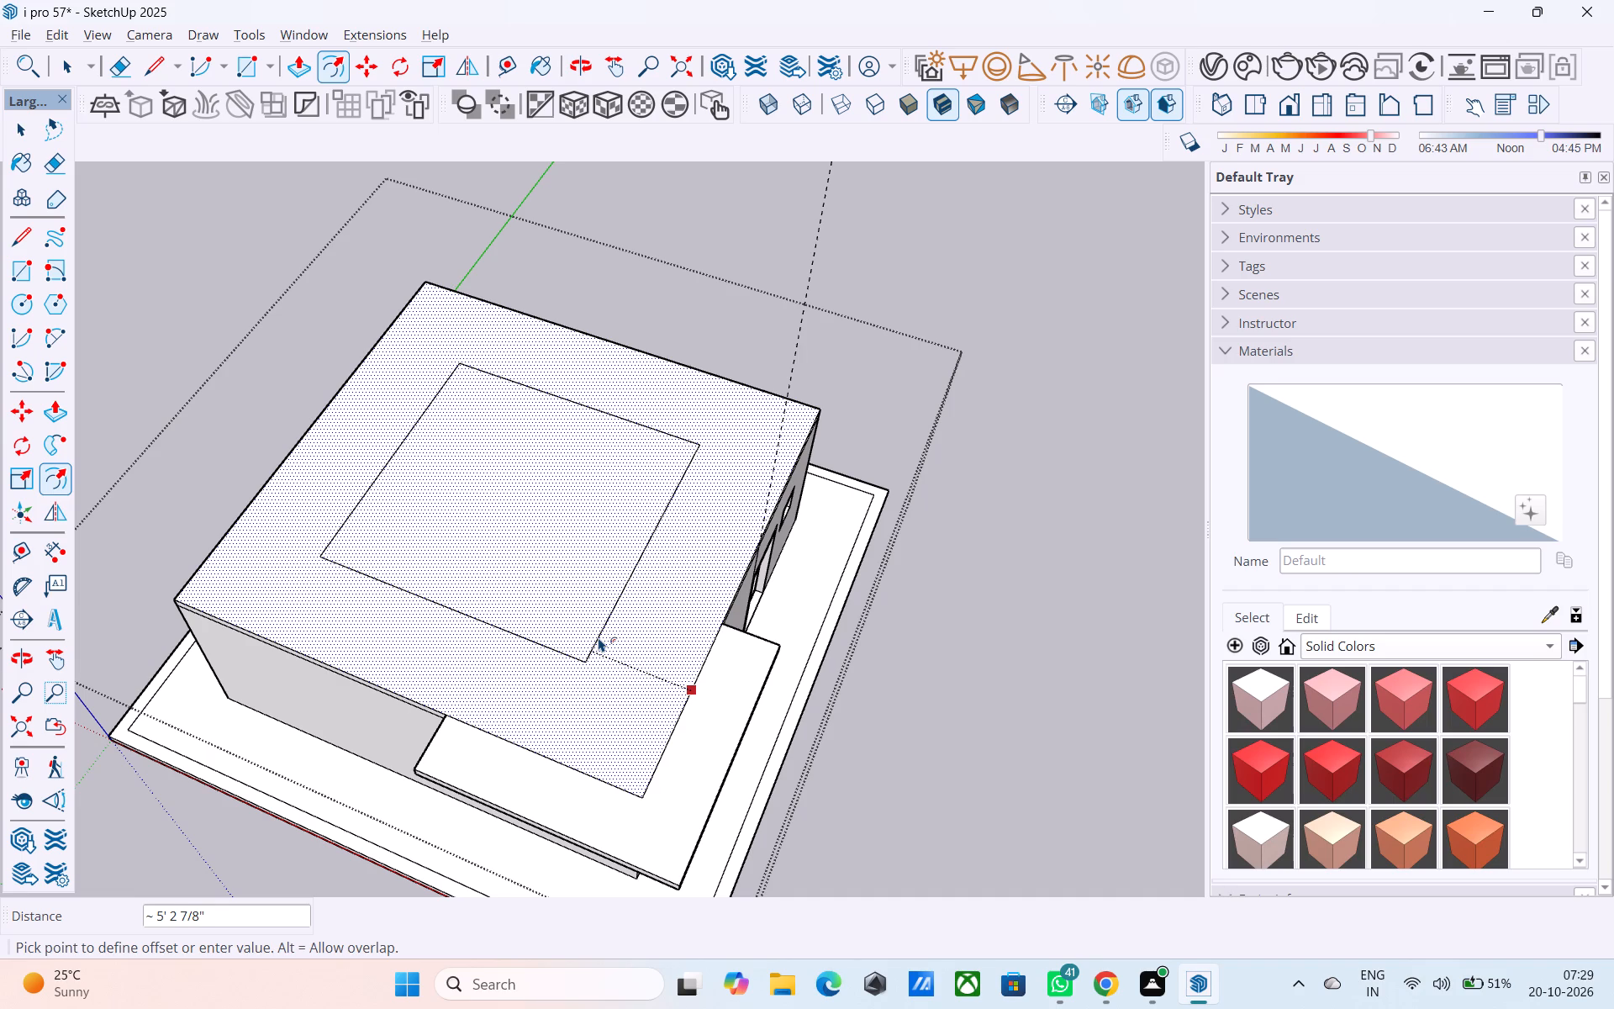
pyautogui.write('6"')
pyautogui.press('Return')
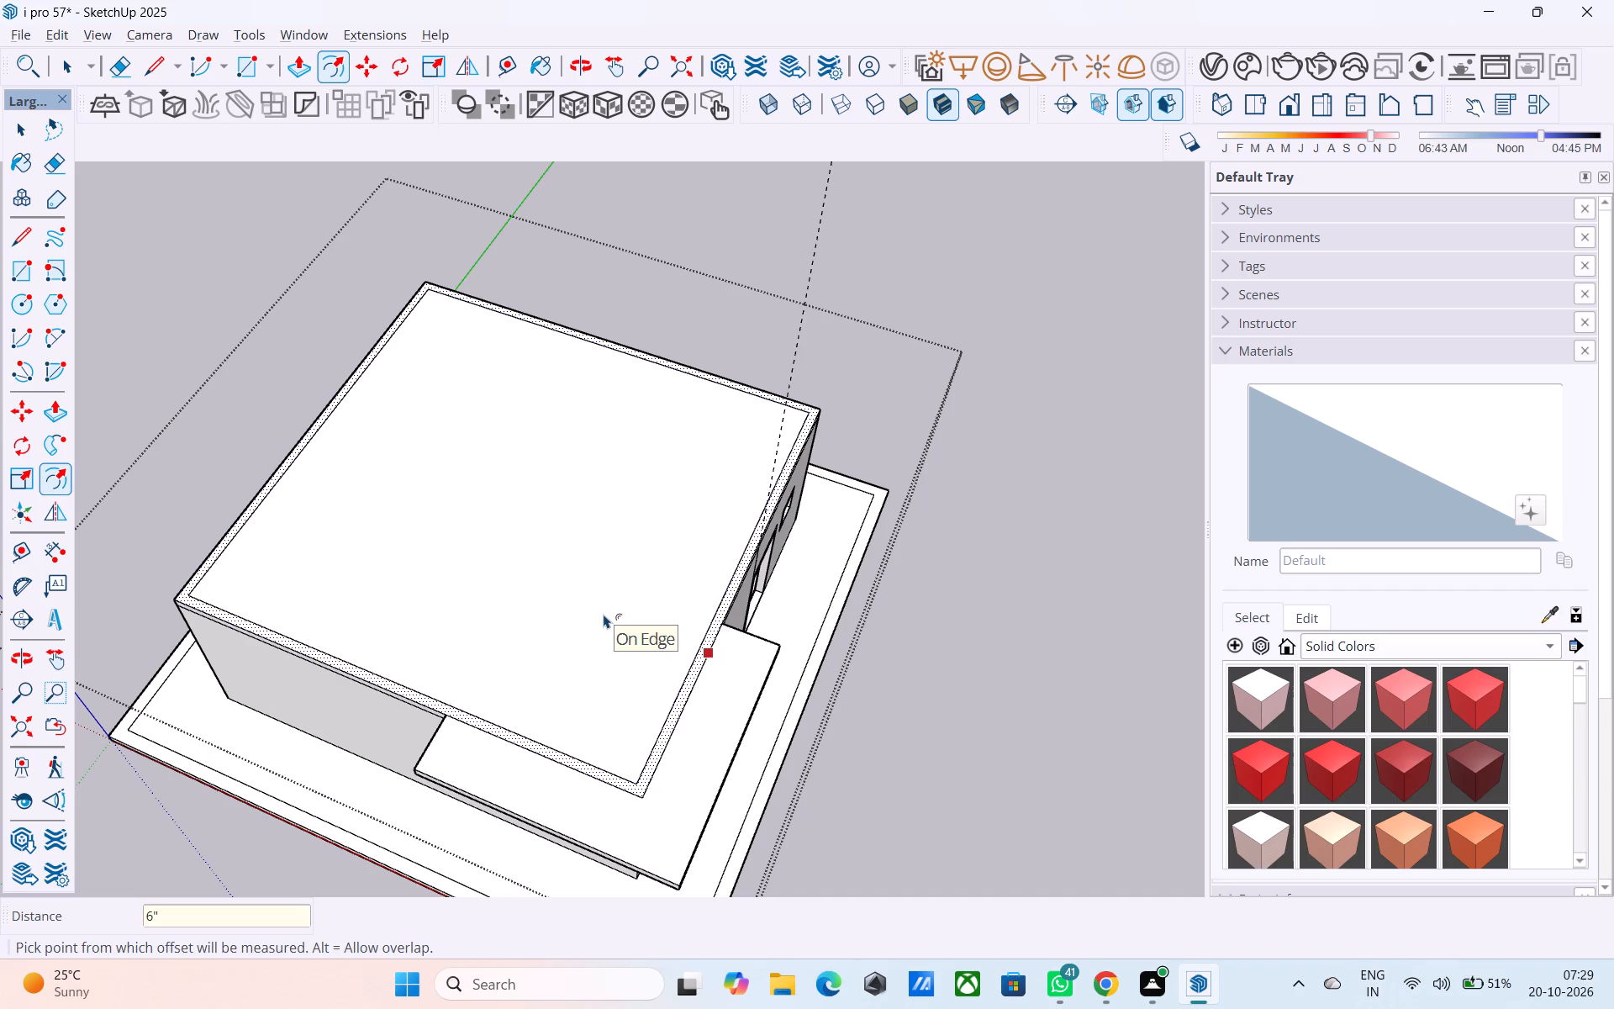
# Examine the roof's offset border and the corner overhang from several sides and from above.
pyautogui.scroll(-1, 604, 614)
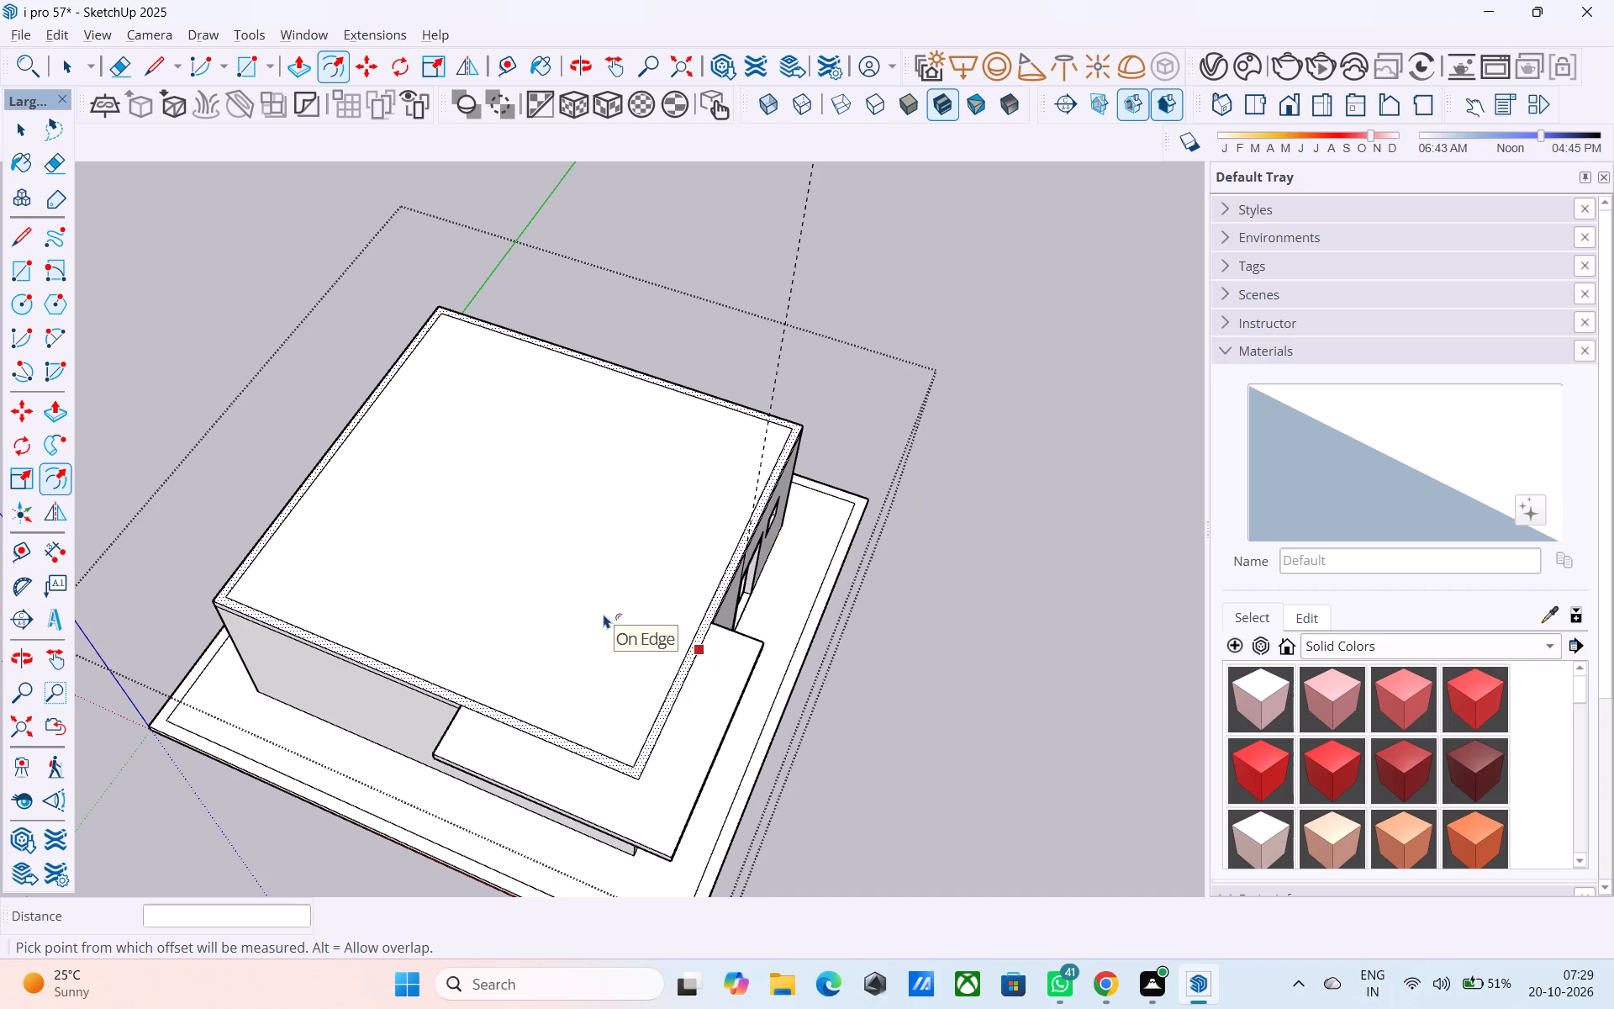
pyautogui.scroll(-1, 604, 614)
pyautogui.scroll(-1, 599, 702)
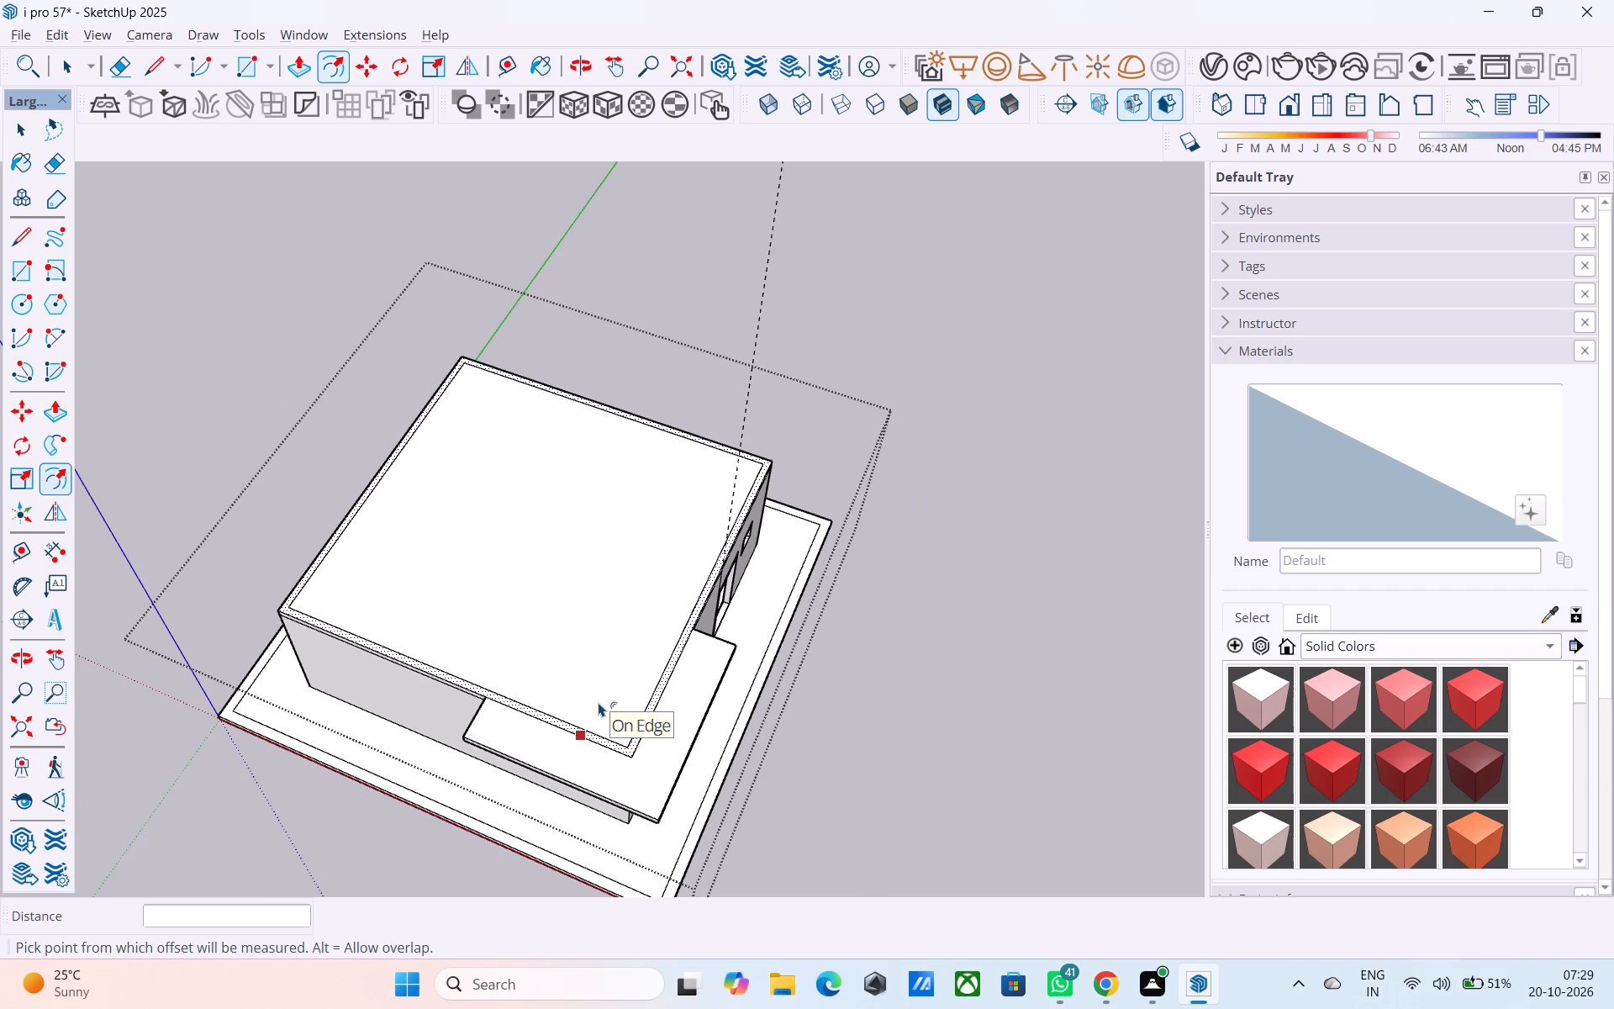
pyautogui.scroll(-1, 597, 706)
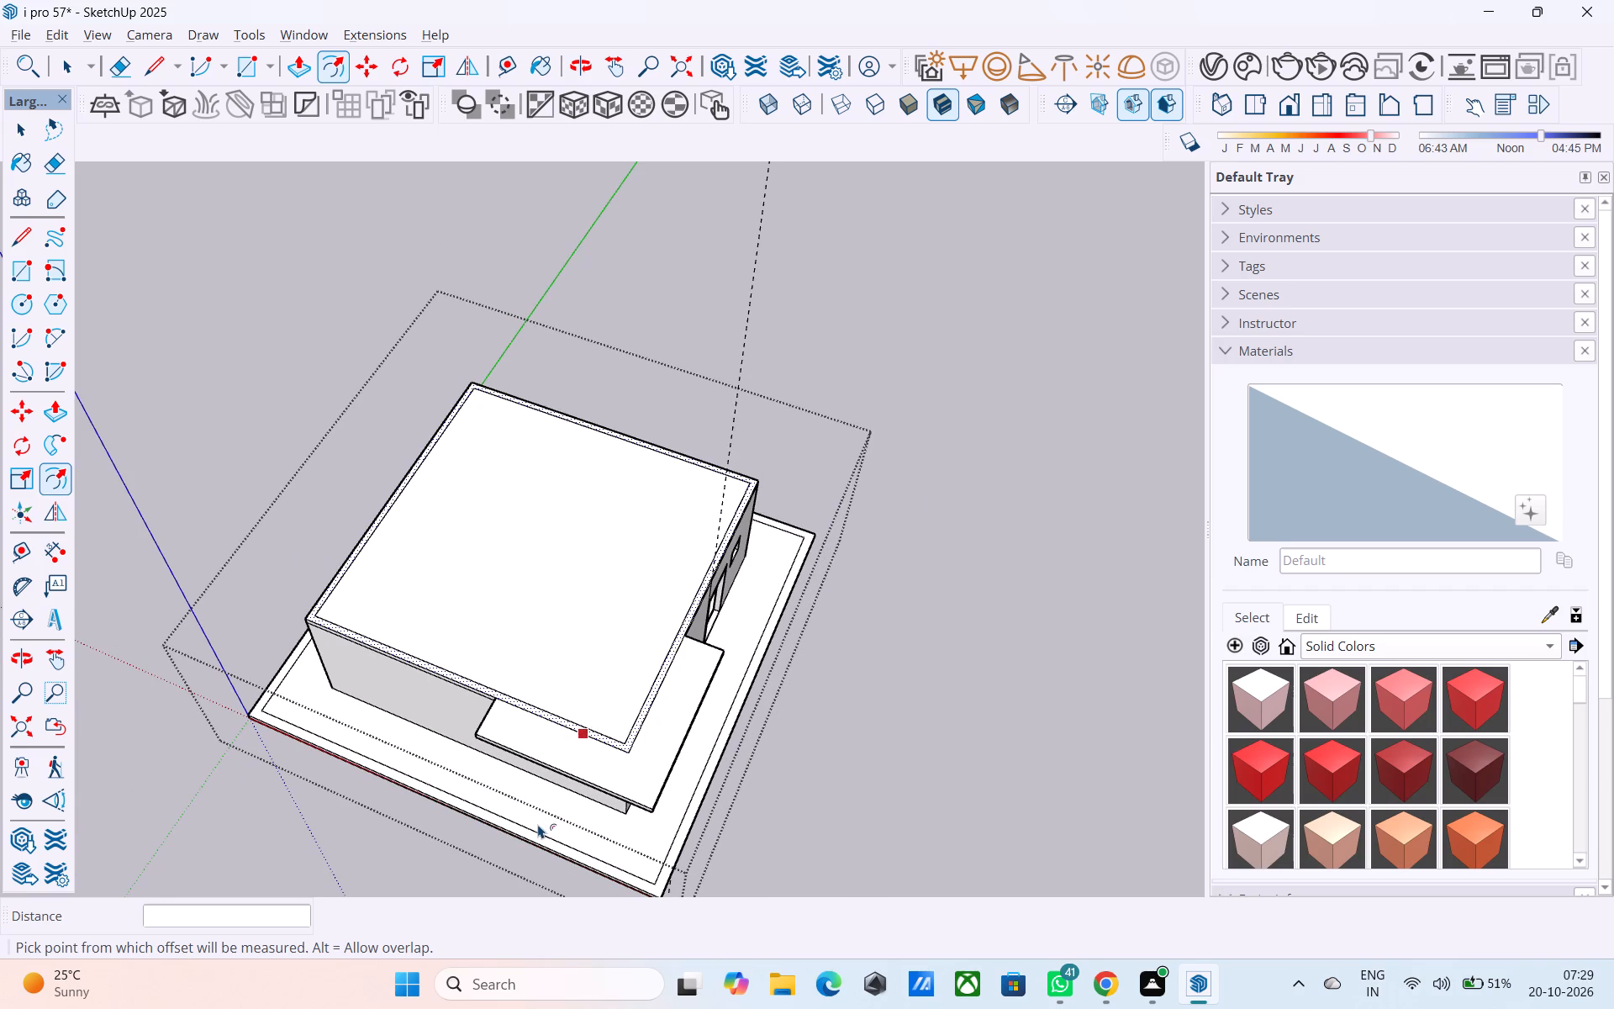
pyautogui.scroll(-1, 538, 824)
pyautogui.scroll(1, 556, 451)
pyautogui.scroll(-2, 1016, 422)
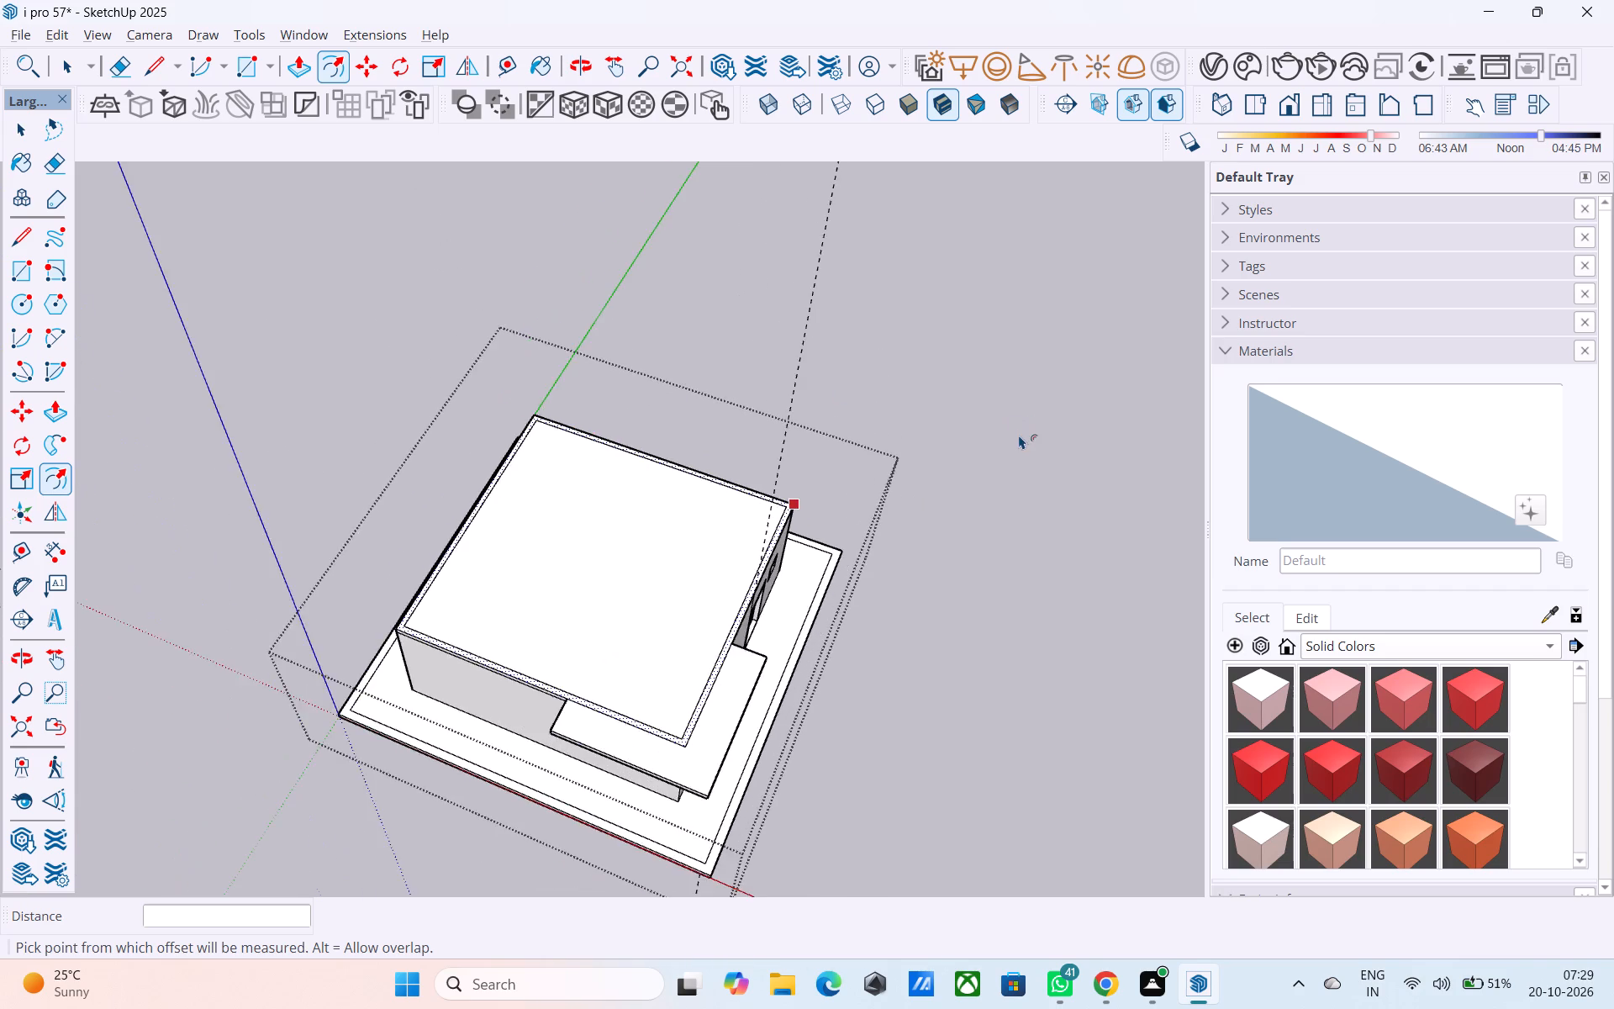
pyautogui.scroll(-2, 1019, 435)
pyautogui.scroll(-5, 908, 816)
pyautogui.scroll(5, 686, 304)
pyautogui.moveTo(584, 381); pyautogui.dragTo(449, 235, button='middle')
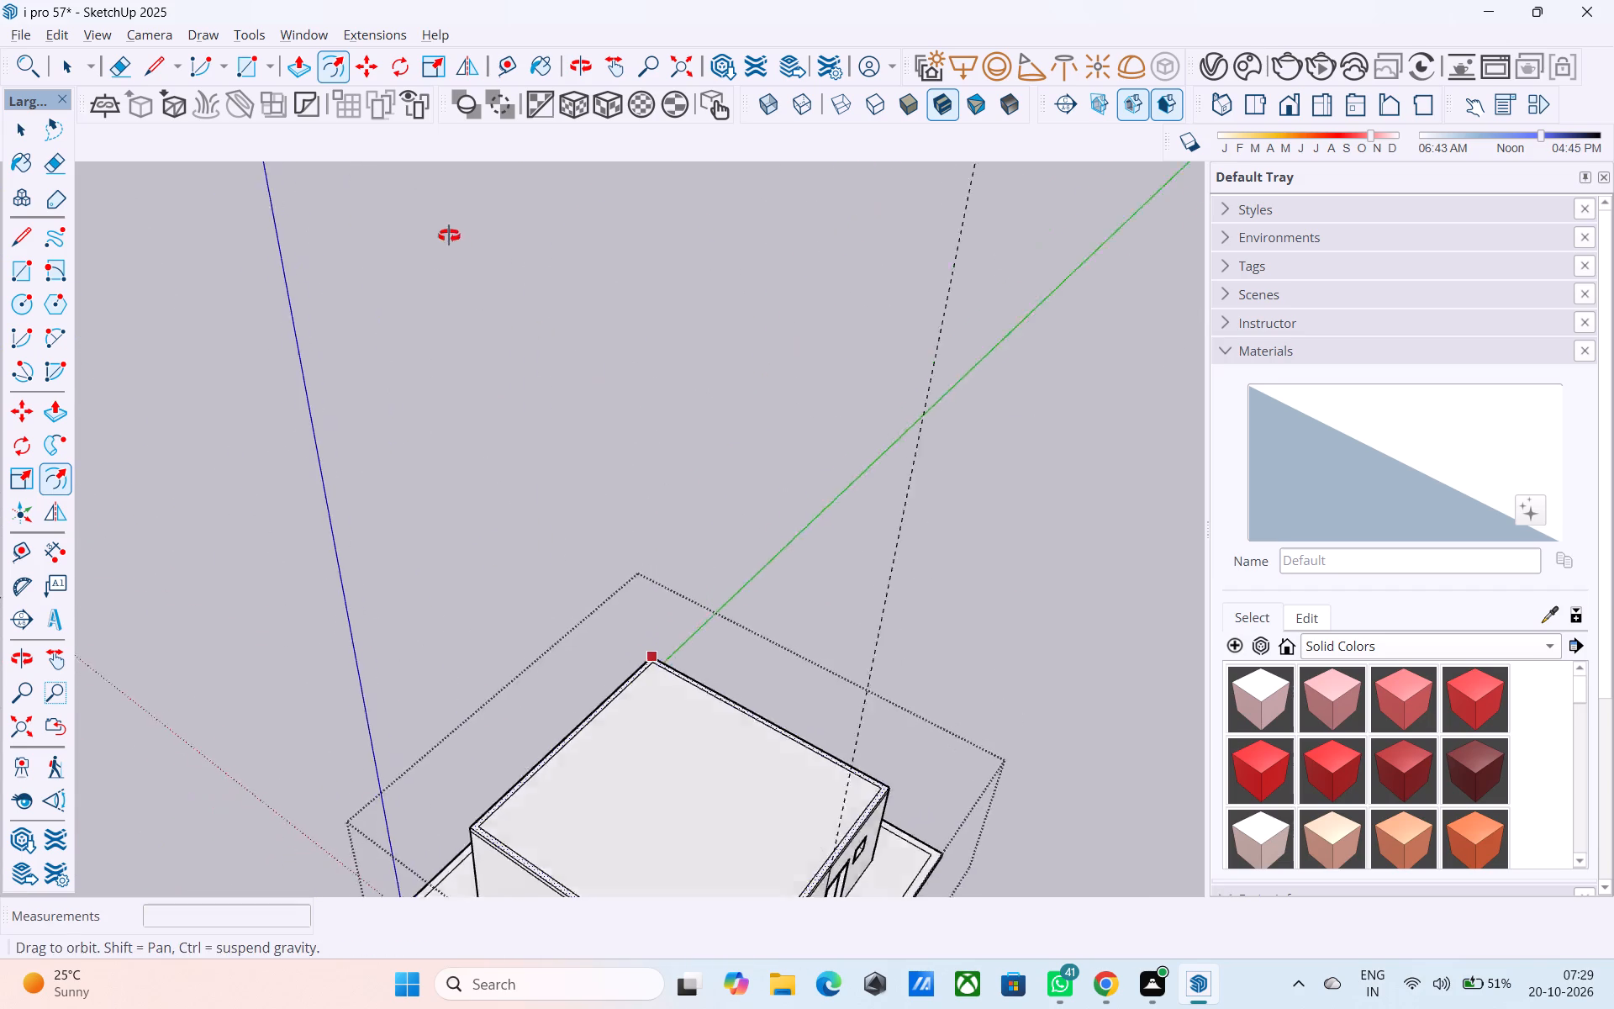
pyautogui.moveTo(449, 235); pyautogui.dragTo(447, 235, button='middle')
pyautogui.scroll(-3, 651, 343)
pyautogui.moveTo(636, 336); pyautogui.dragTo(496, 287, button='middle')
pyautogui.scroll(-1, 493, 284)
pyautogui.moveTo(700, 430); pyautogui.dragTo(468, 394, button='middle')
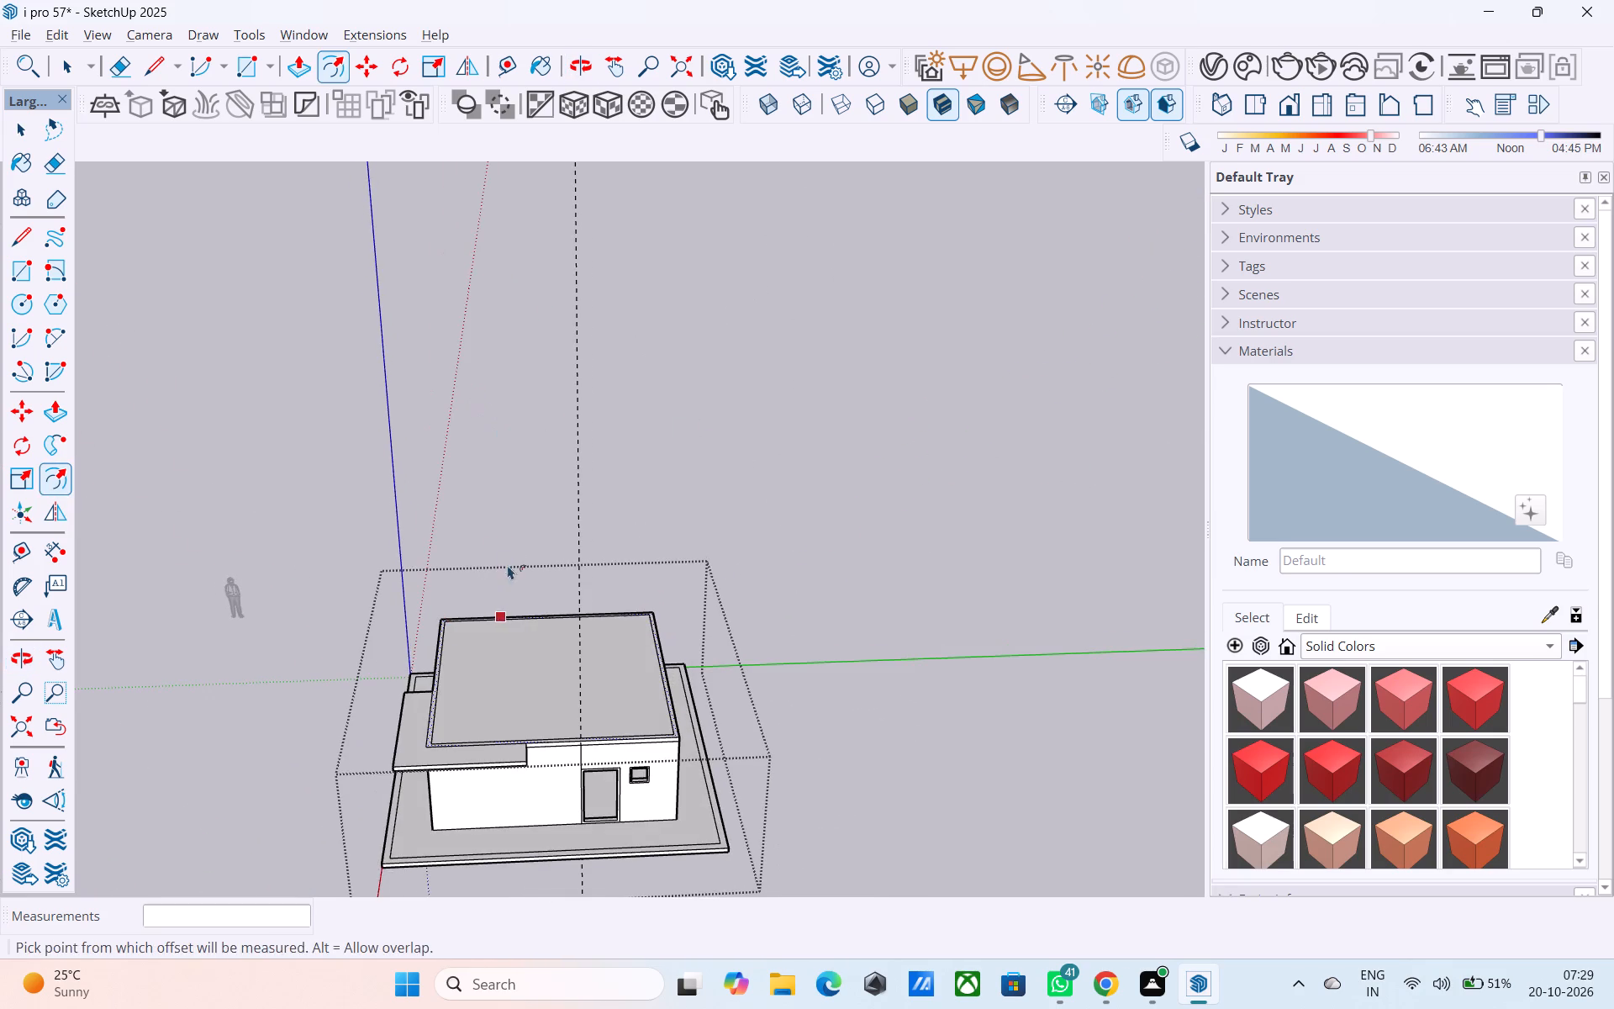
pyautogui.moveTo(508, 565); pyautogui.dragTo(509, 413, button='middle')
pyautogui.scroll(6, 511, 410)
pyautogui.scroll(-11, 518, 391)
pyautogui.moveTo(521, 378); pyautogui.dragTo(540, 676, button='middle')
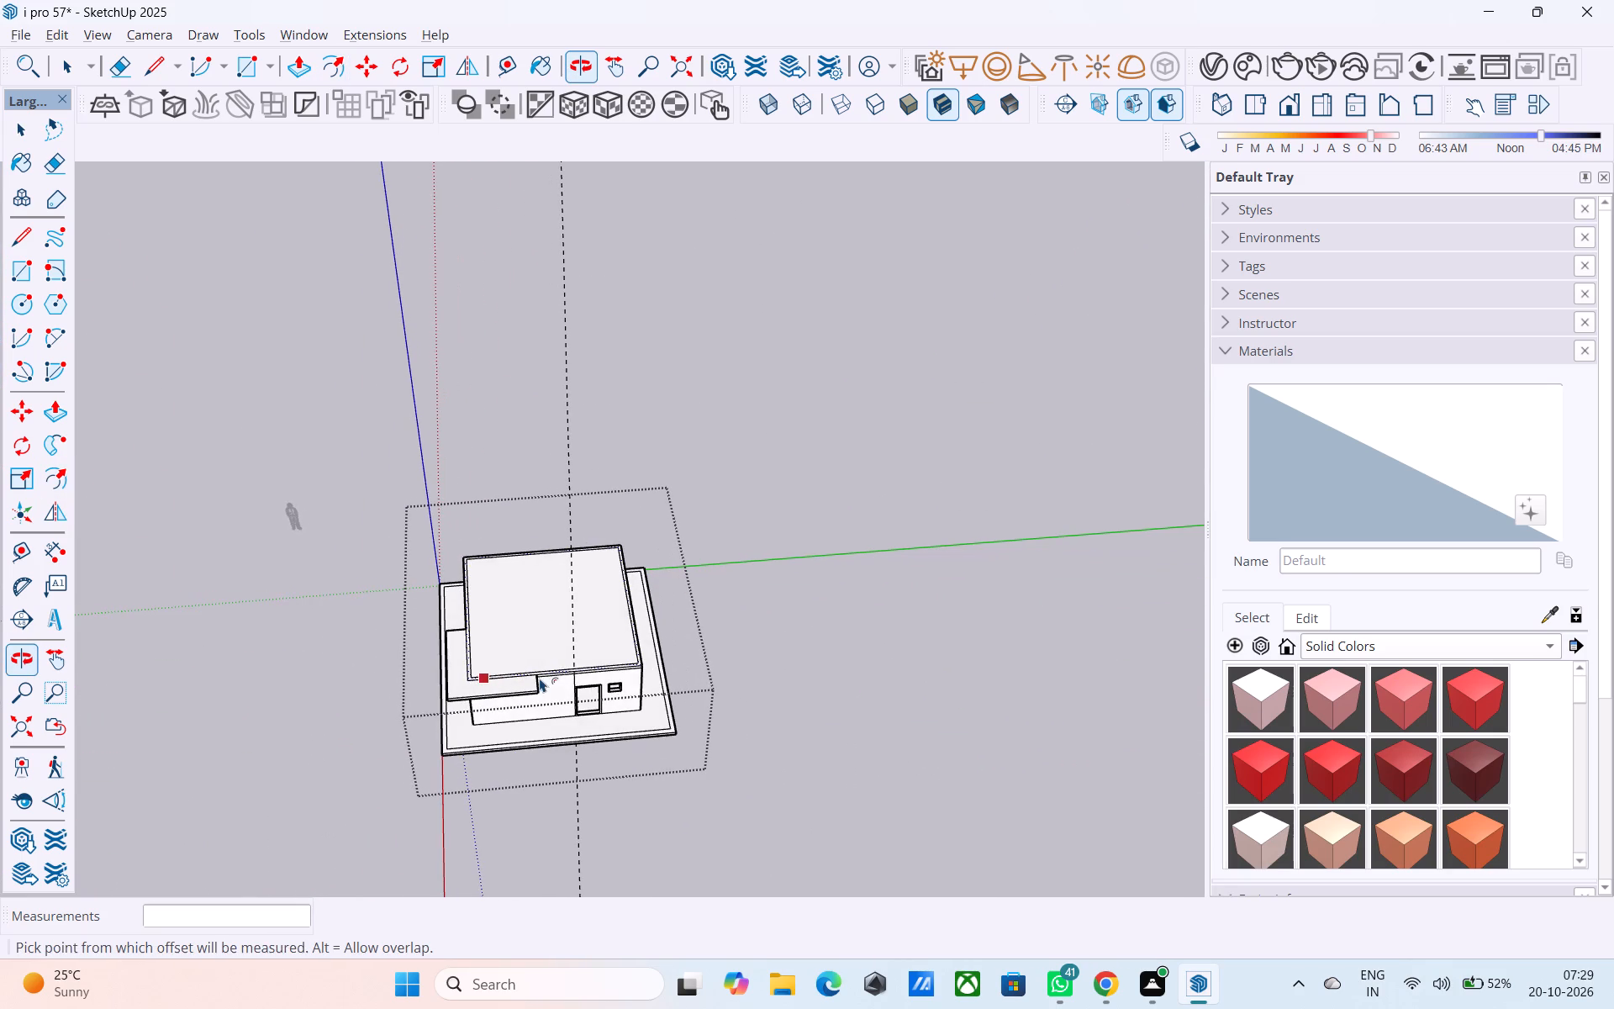
pyautogui.moveTo(552, 662); pyautogui.dragTo(654, 605, button='middle')
pyautogui.scroll(10, 637, 618)
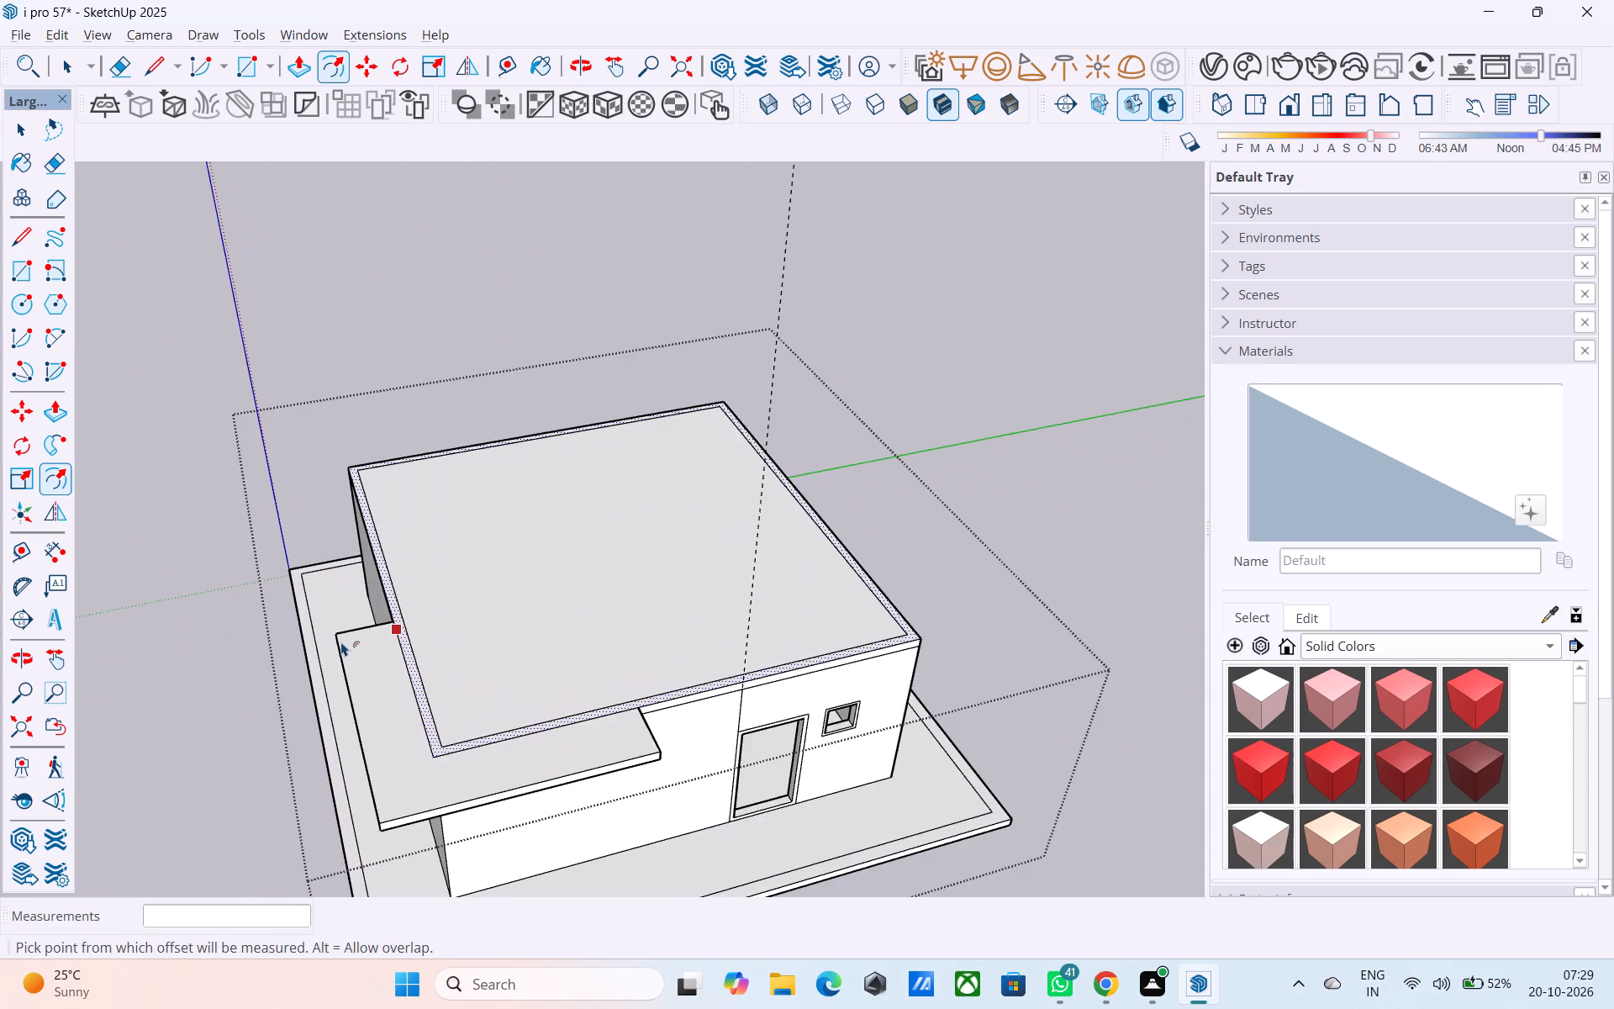
pyautogui.scroll(6, 341, 642)
pyautogui.moveTo(373, 561); pyautogui.dragTo(382, 498, button='middle')
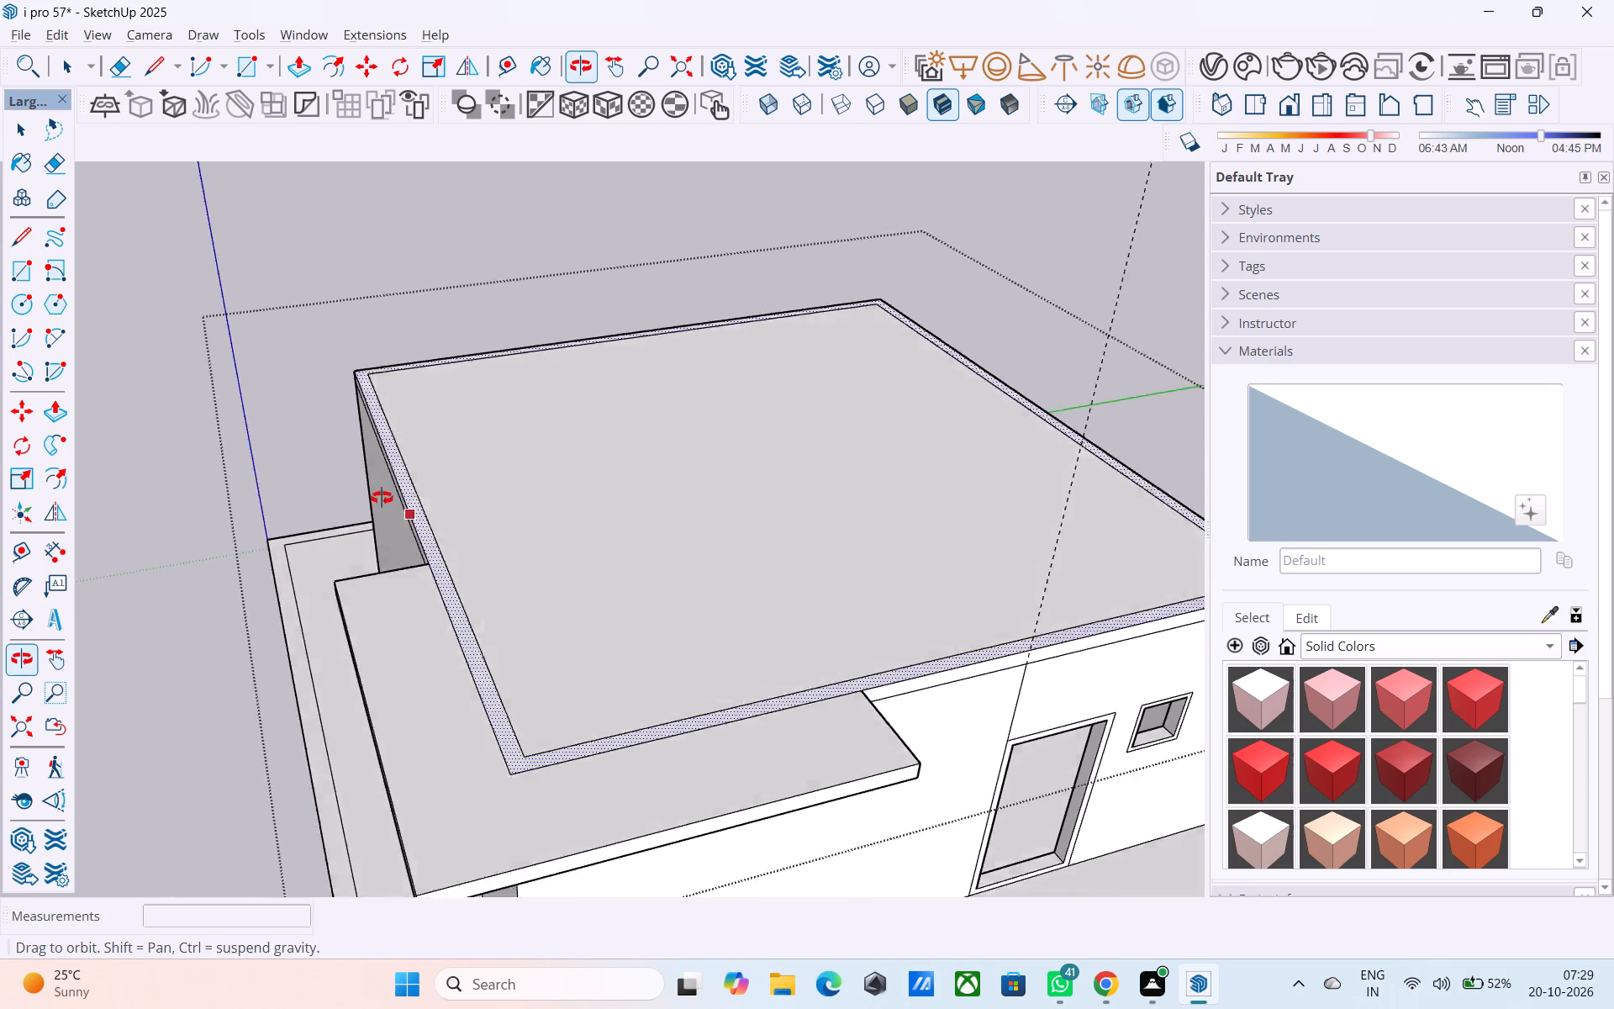
pyautogui.moveTo(382, 498); pyautogui.dragTo(383, 492, button='middle')
pyautogui.scroll(-5, 385, 538)
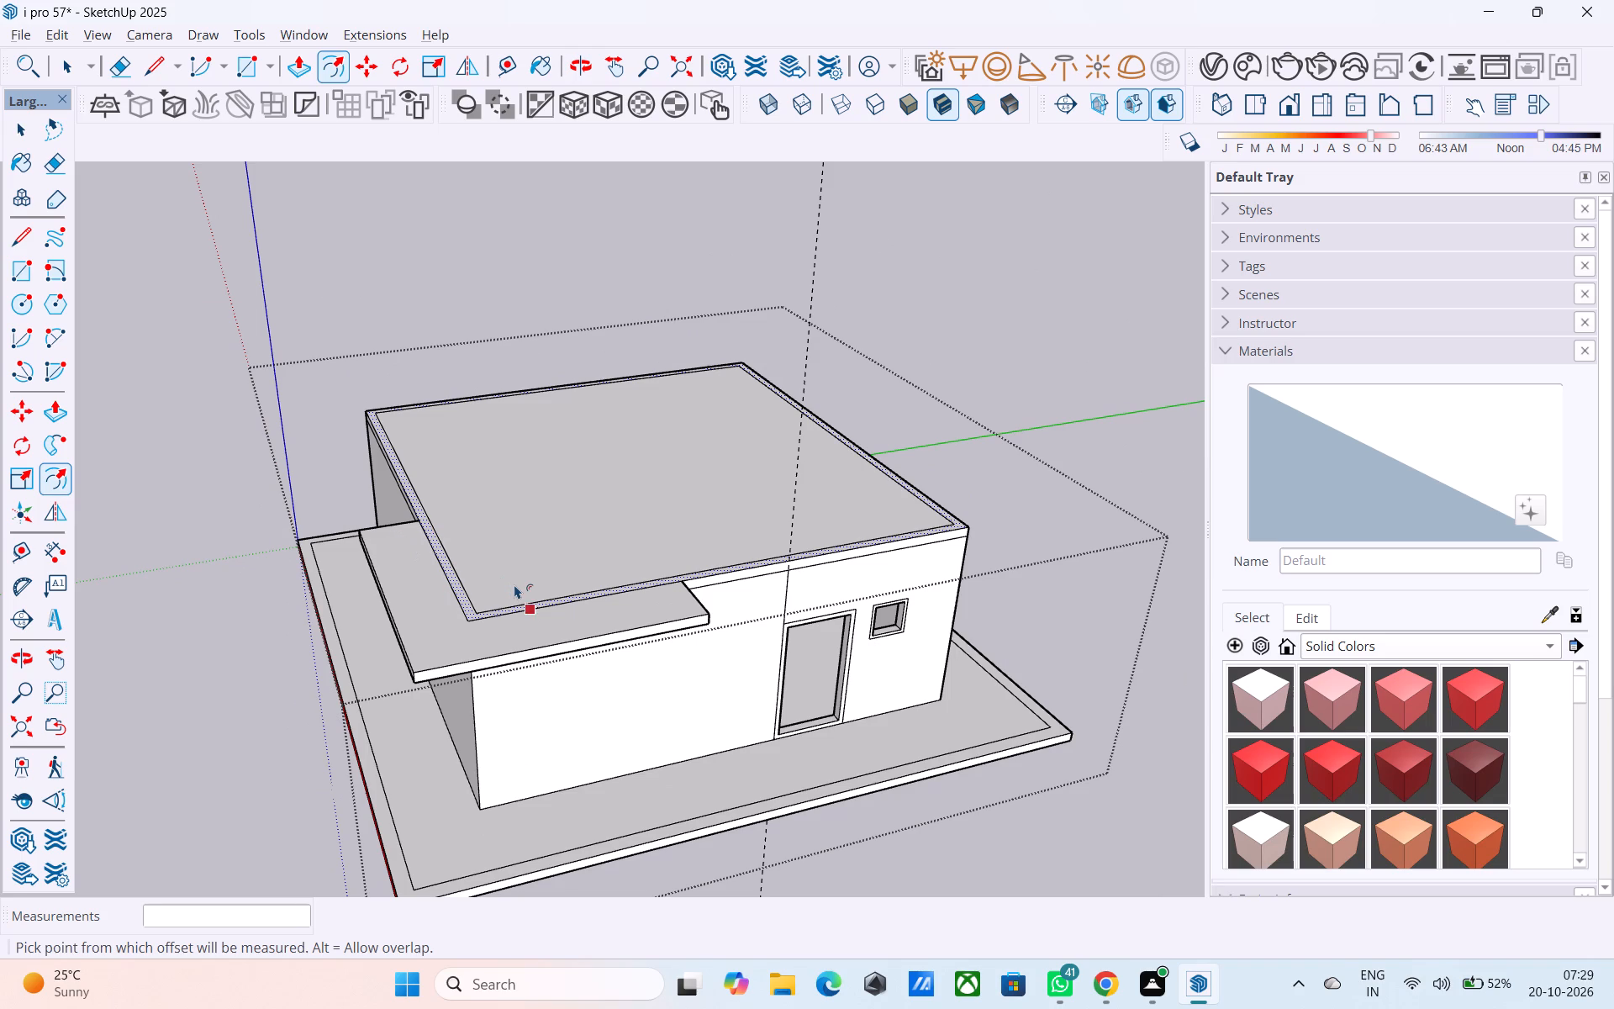
pyautogui.press('space')
pyautogui.moveTo(522, 584); pyautogui.dragTo(554, 615, button='middle')
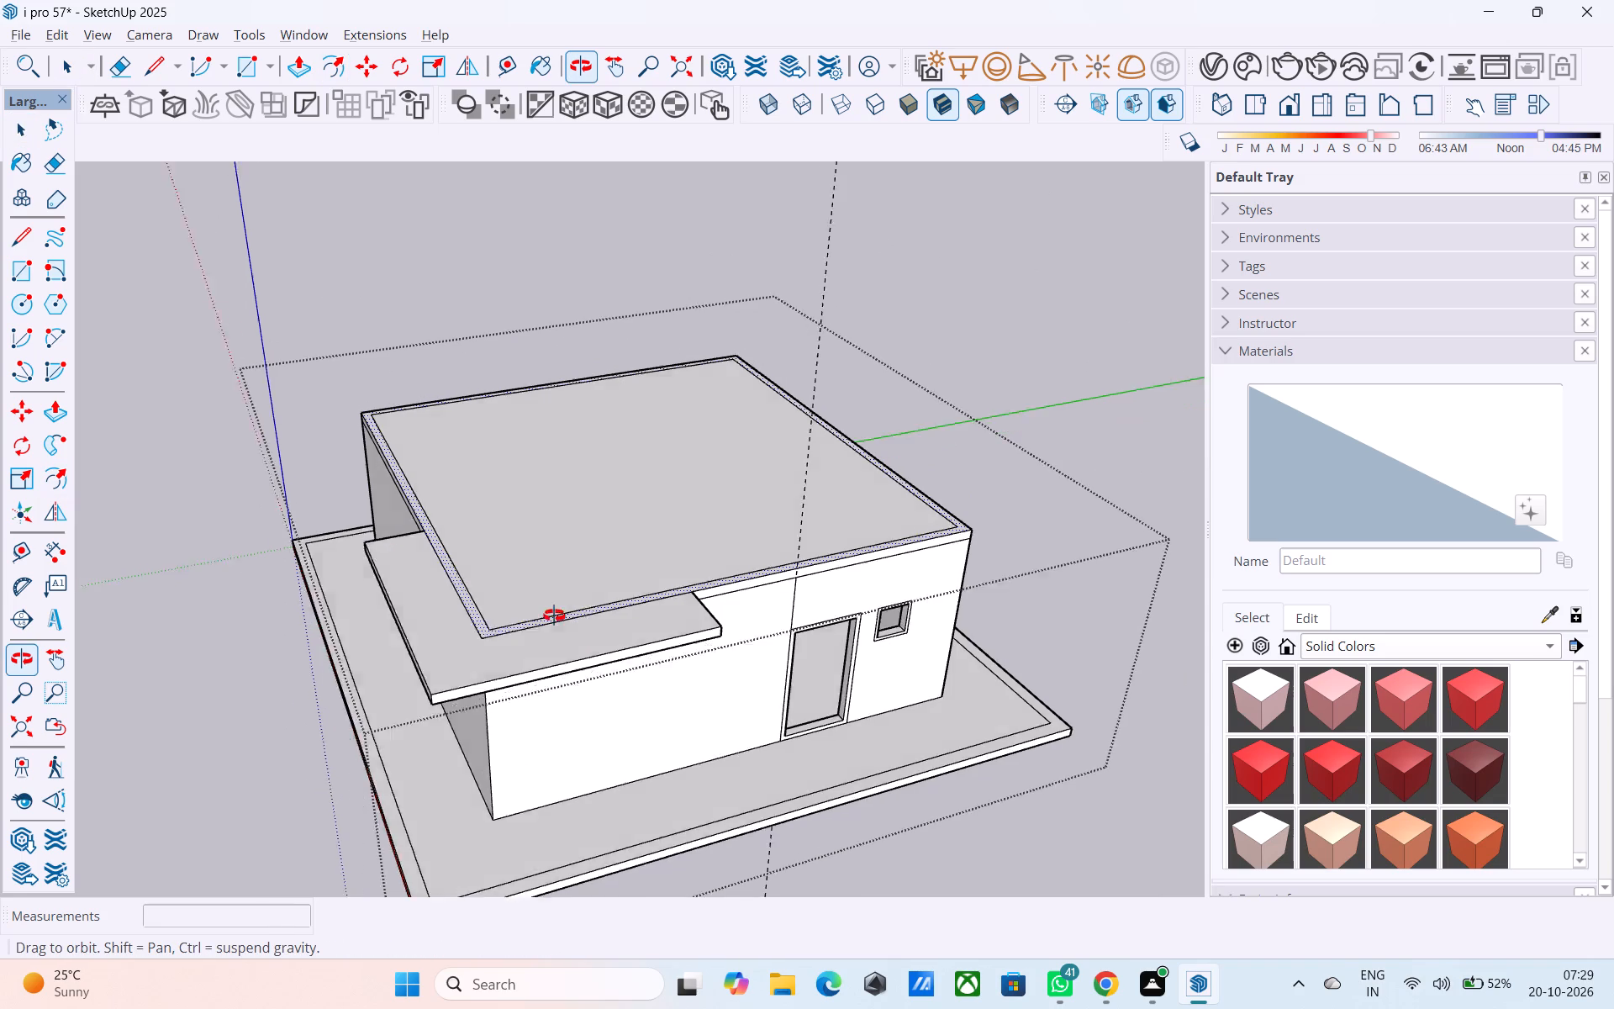
# Push/Pull the 6" border strip on the roof up 10' to form the upper-storey walls.
pyautogui.moveTo(554, 615); pyautogui.dragTo(771, 643, button='middle')
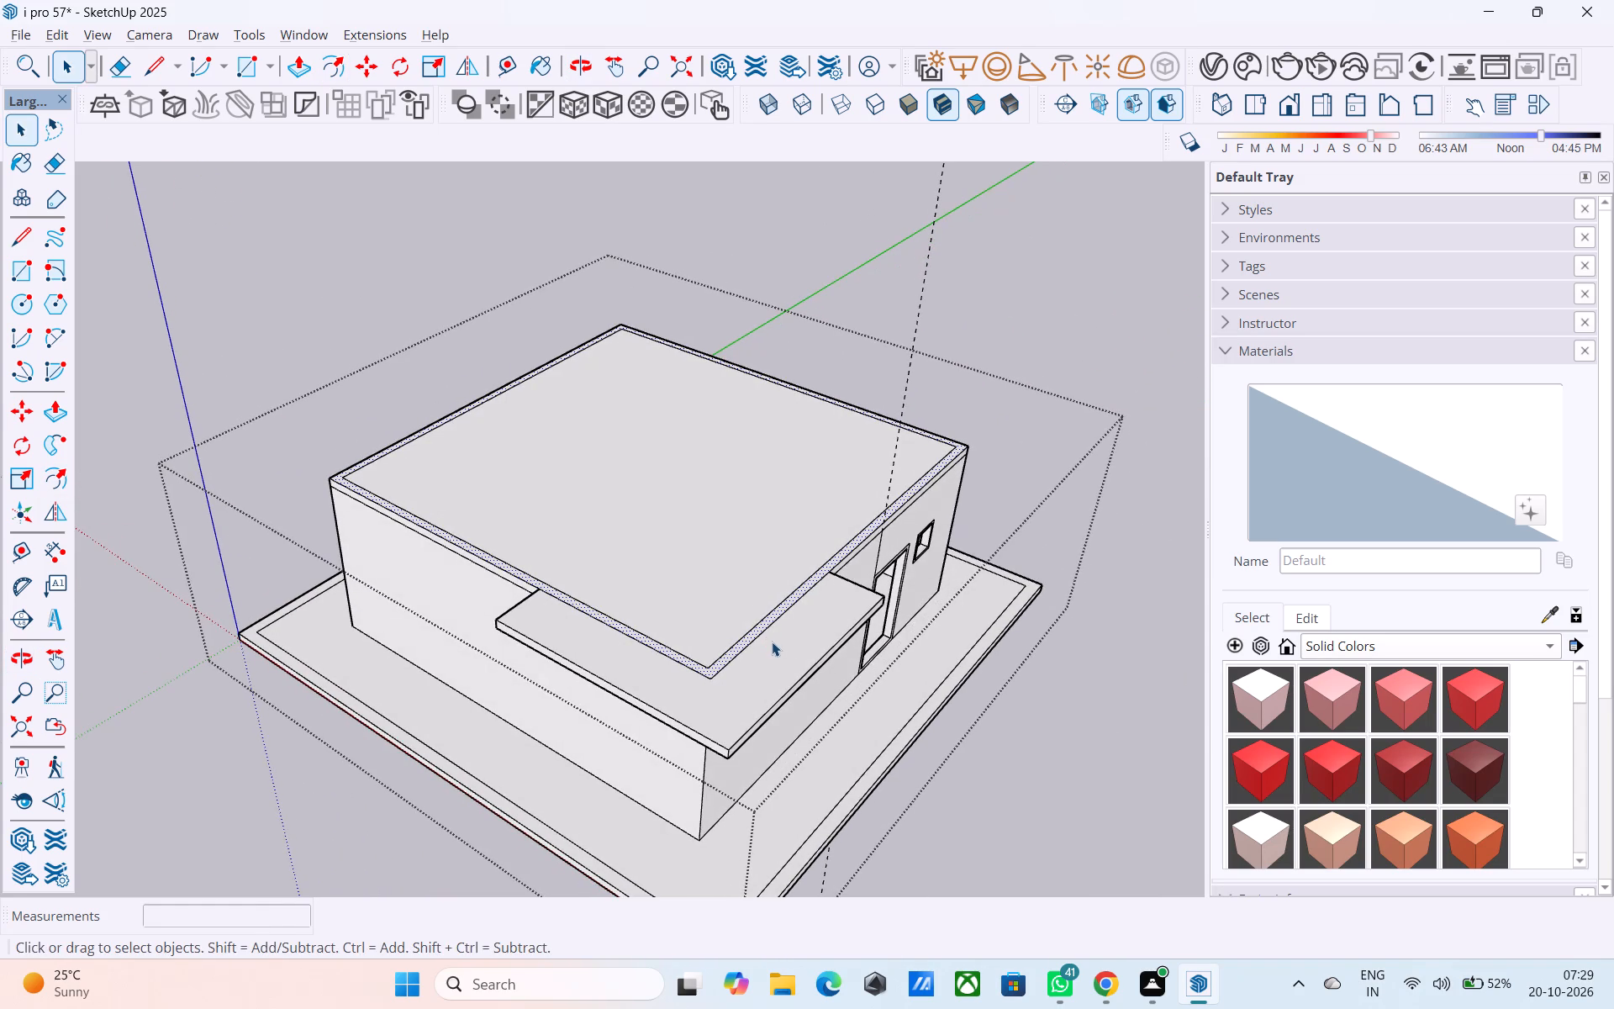
pyautogui.moveTo(772, 638); pyautogui.dragTo(691, 652, button='middle')
pyautogui.scroll(2, 691, 652)
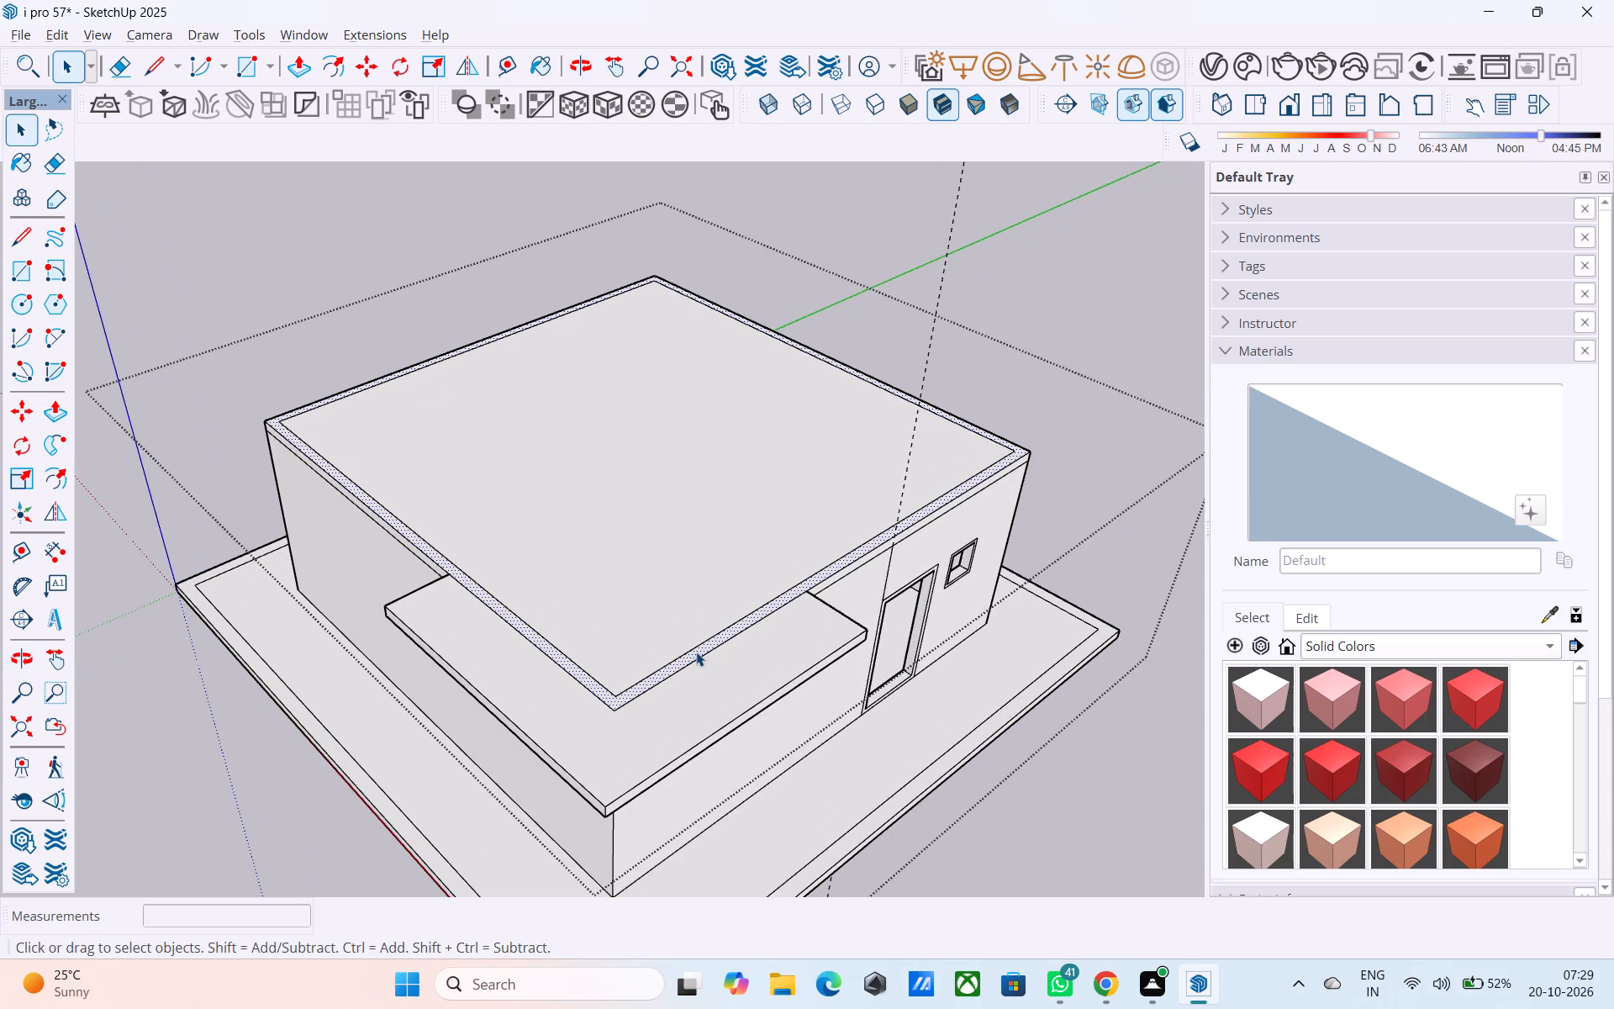
pyautogui.scroll(1, 696, 652)
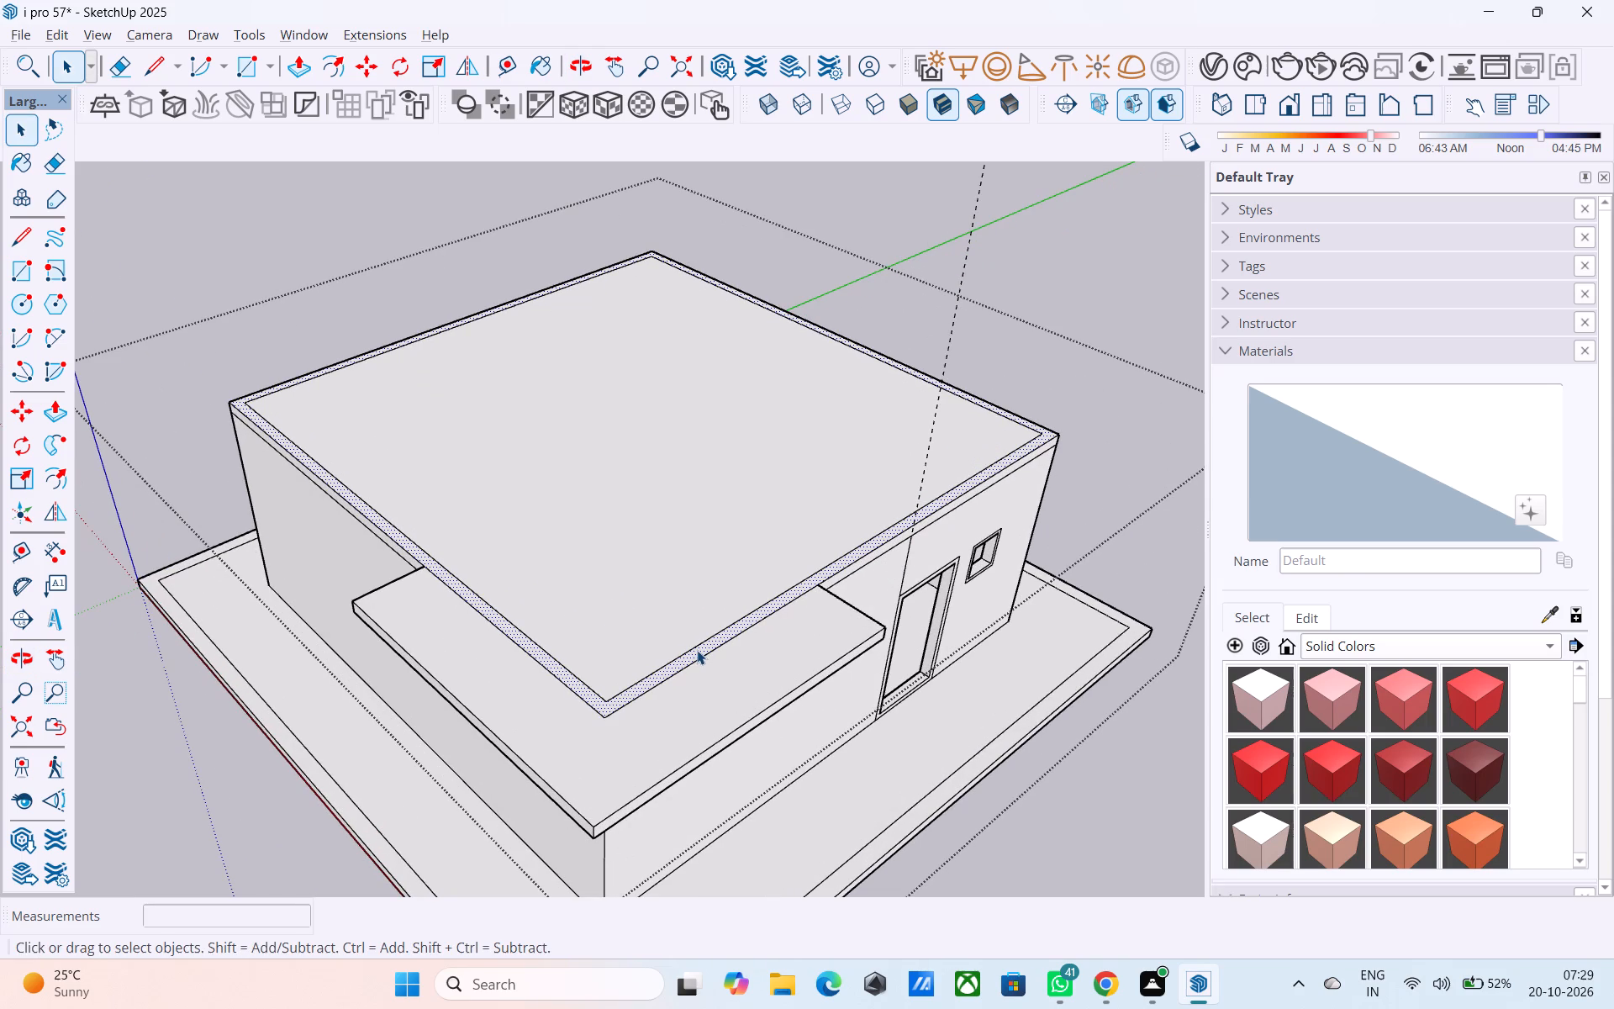
pyautogui.moveTo(686, 666); pyautogui.dragTo(676, 666, button='middle')
pyautogui.scroll(4, 572, 649)
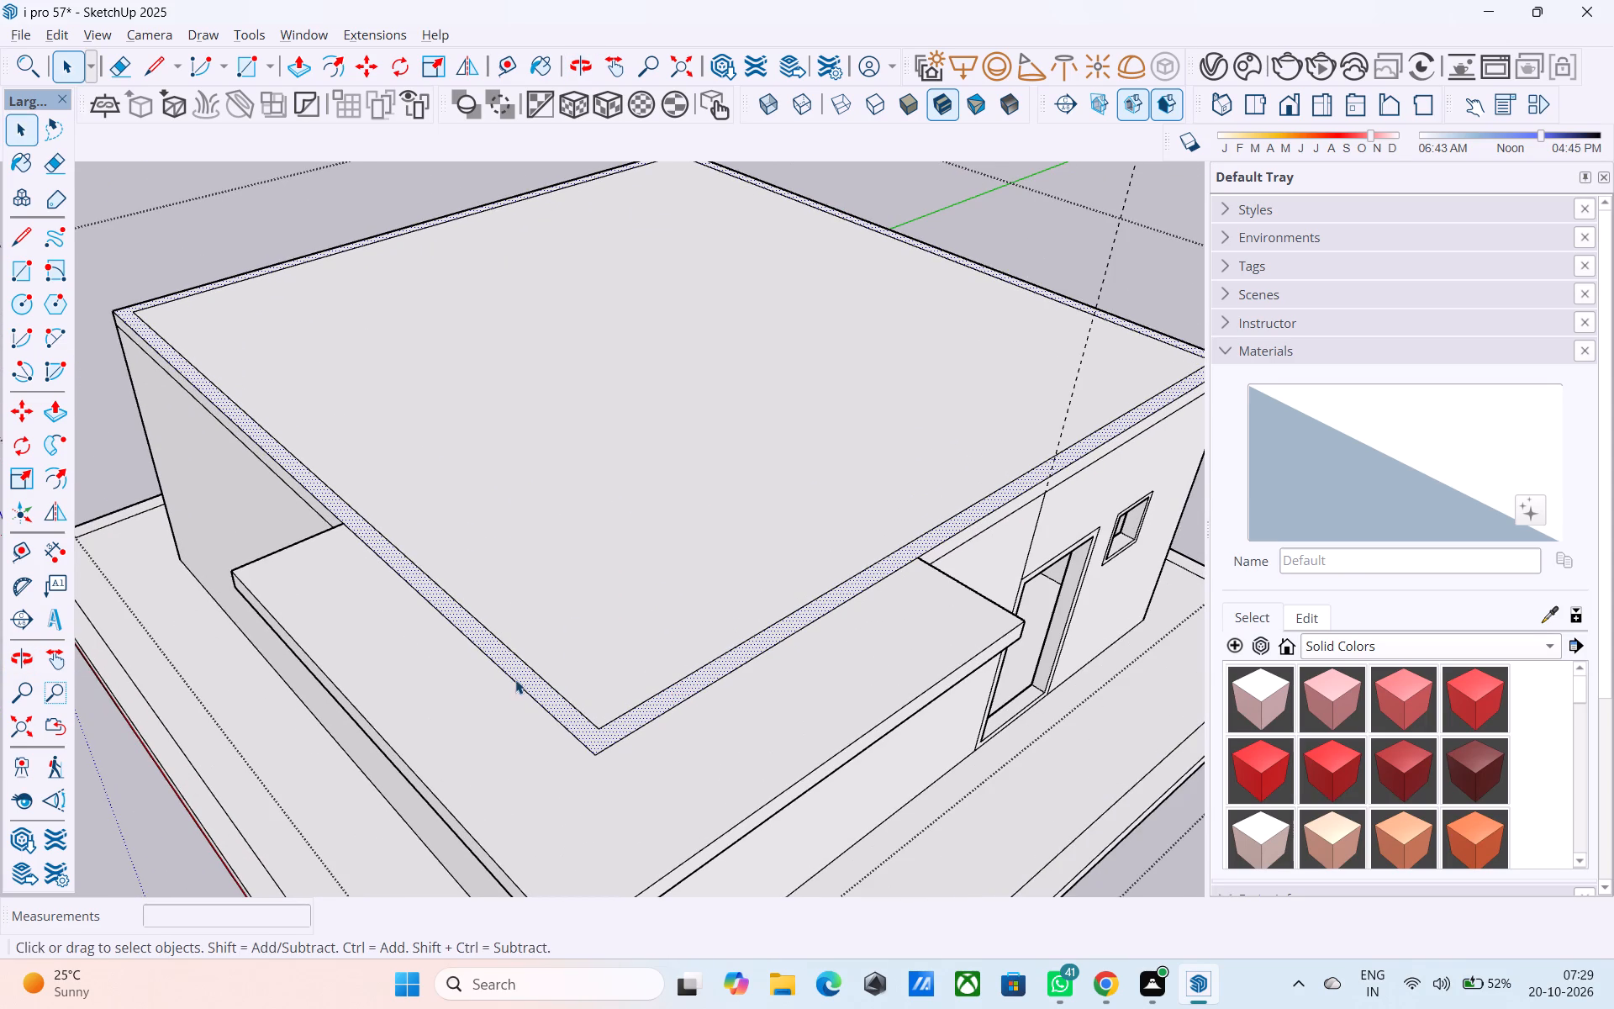
pyautogui.click(516, 671)
pyautogui.press('p')
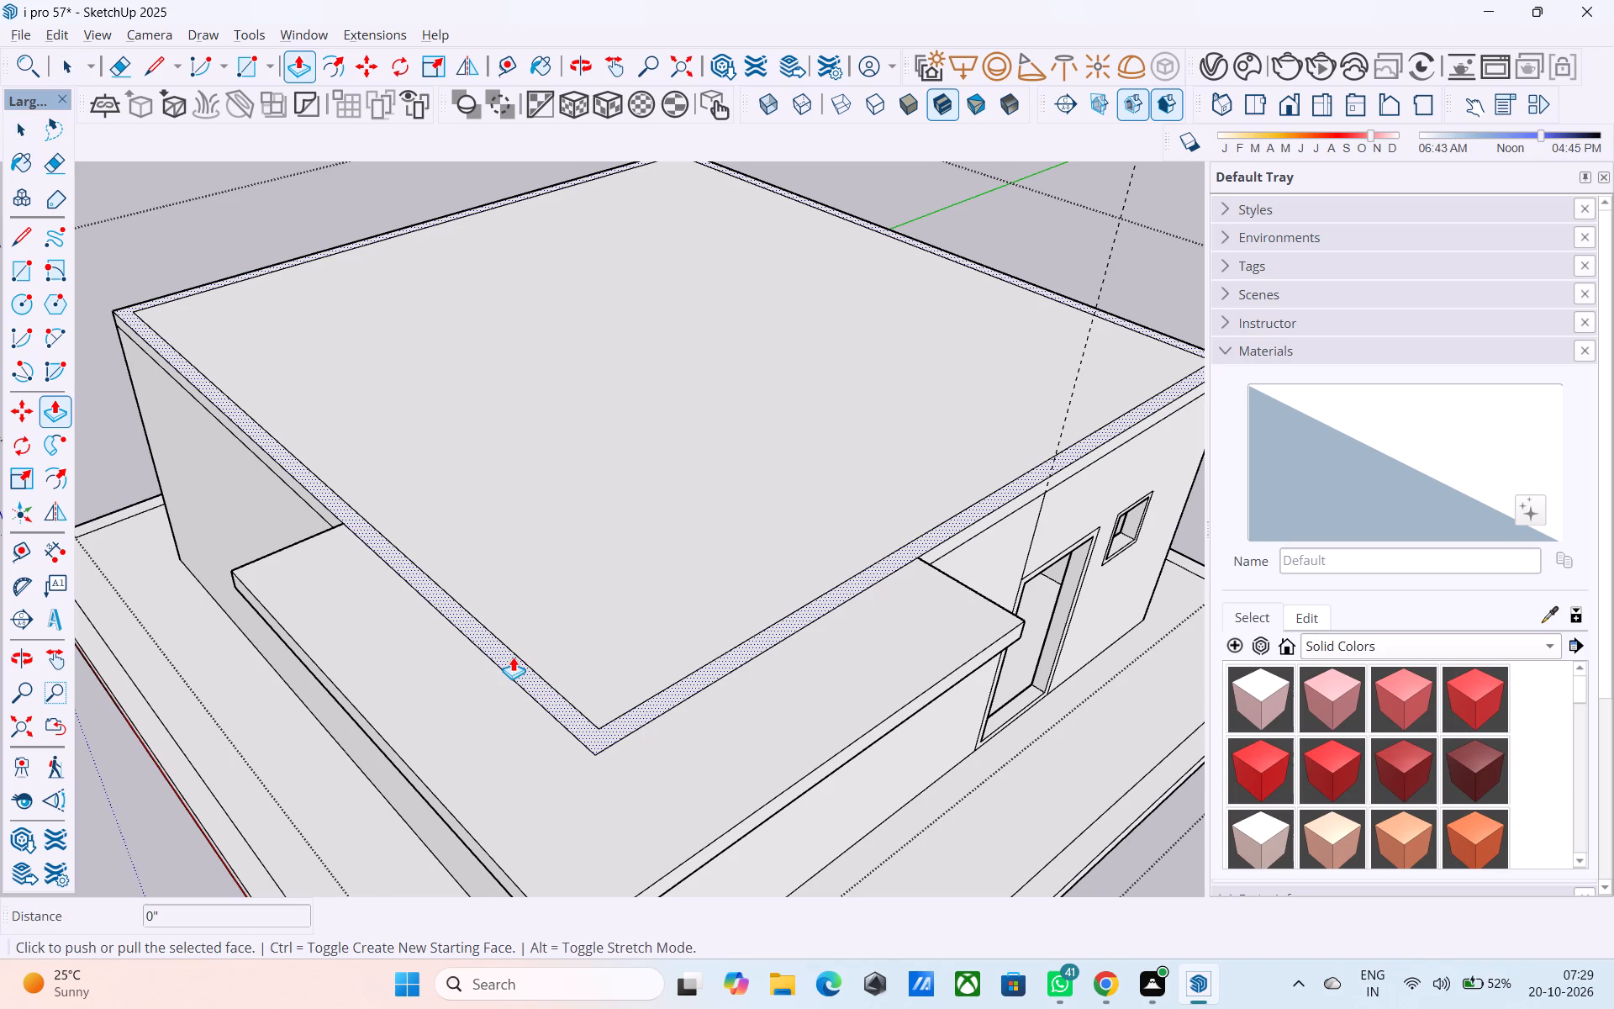
pyautogui.click(513, 656)
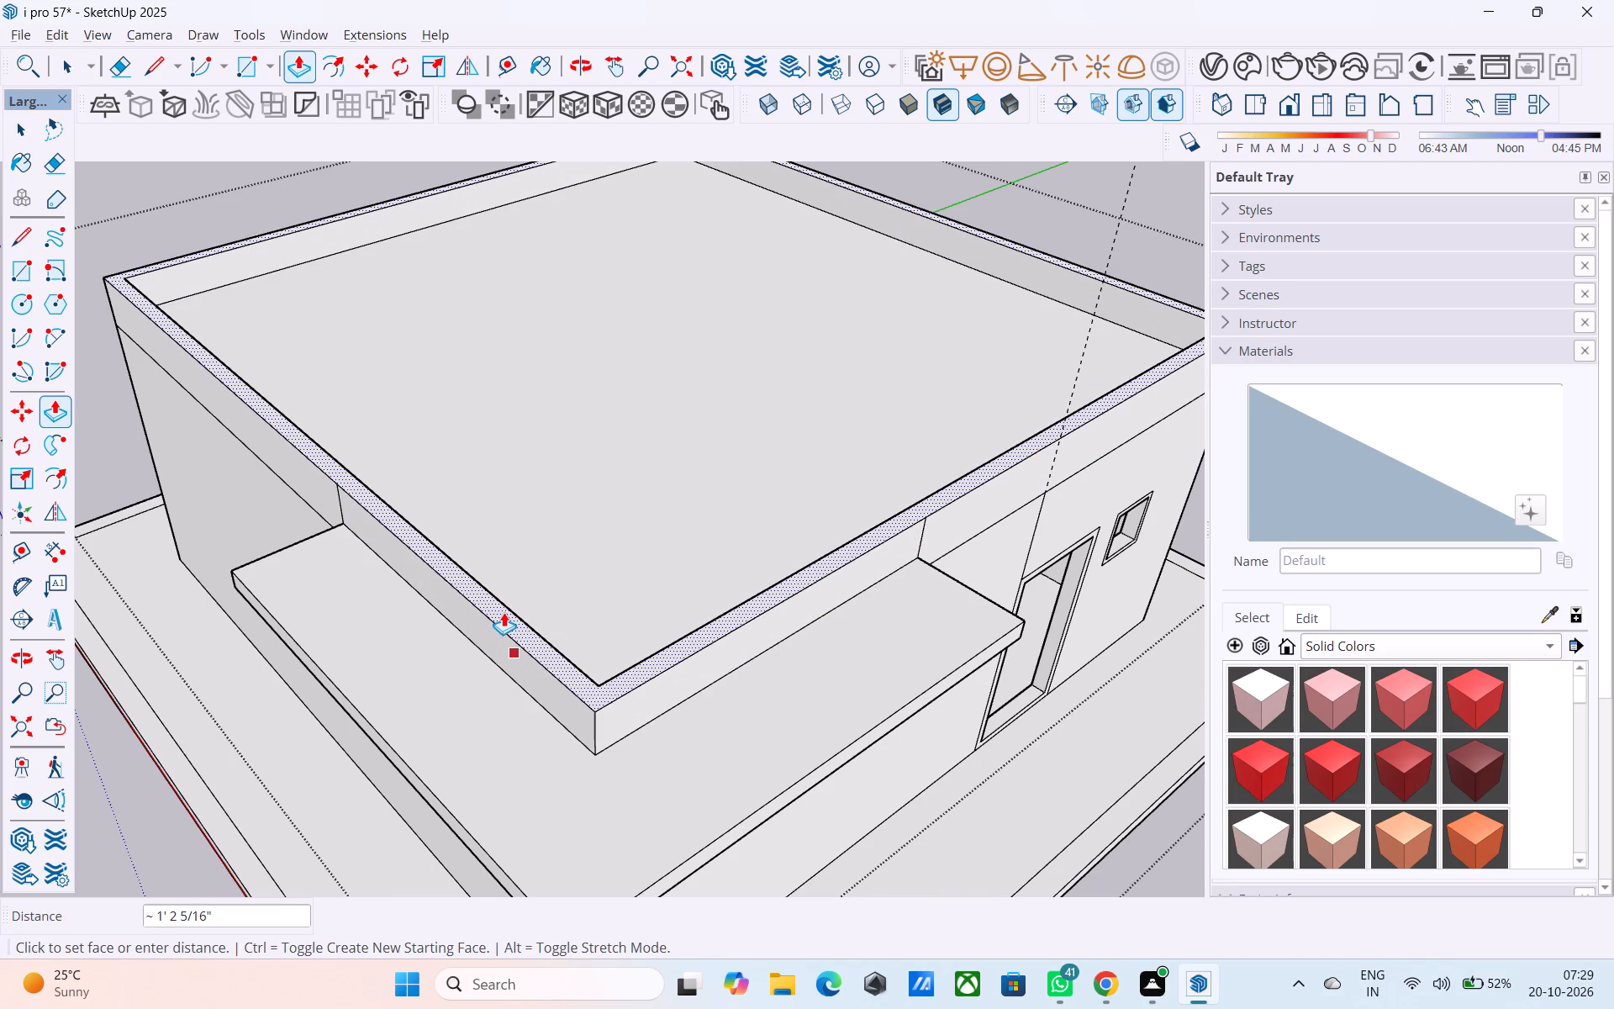
pyautogui.write("10'")
pyautogui.press('Return')
# Examine the raised upper-storey walls, the corner overhang and the open interior from several sides and from above.
pyautogui.scroll(-7, 504, 612)
pyautogui.moveTo(481, 763); pyautogui.dragTo(480, 758, button='middle')
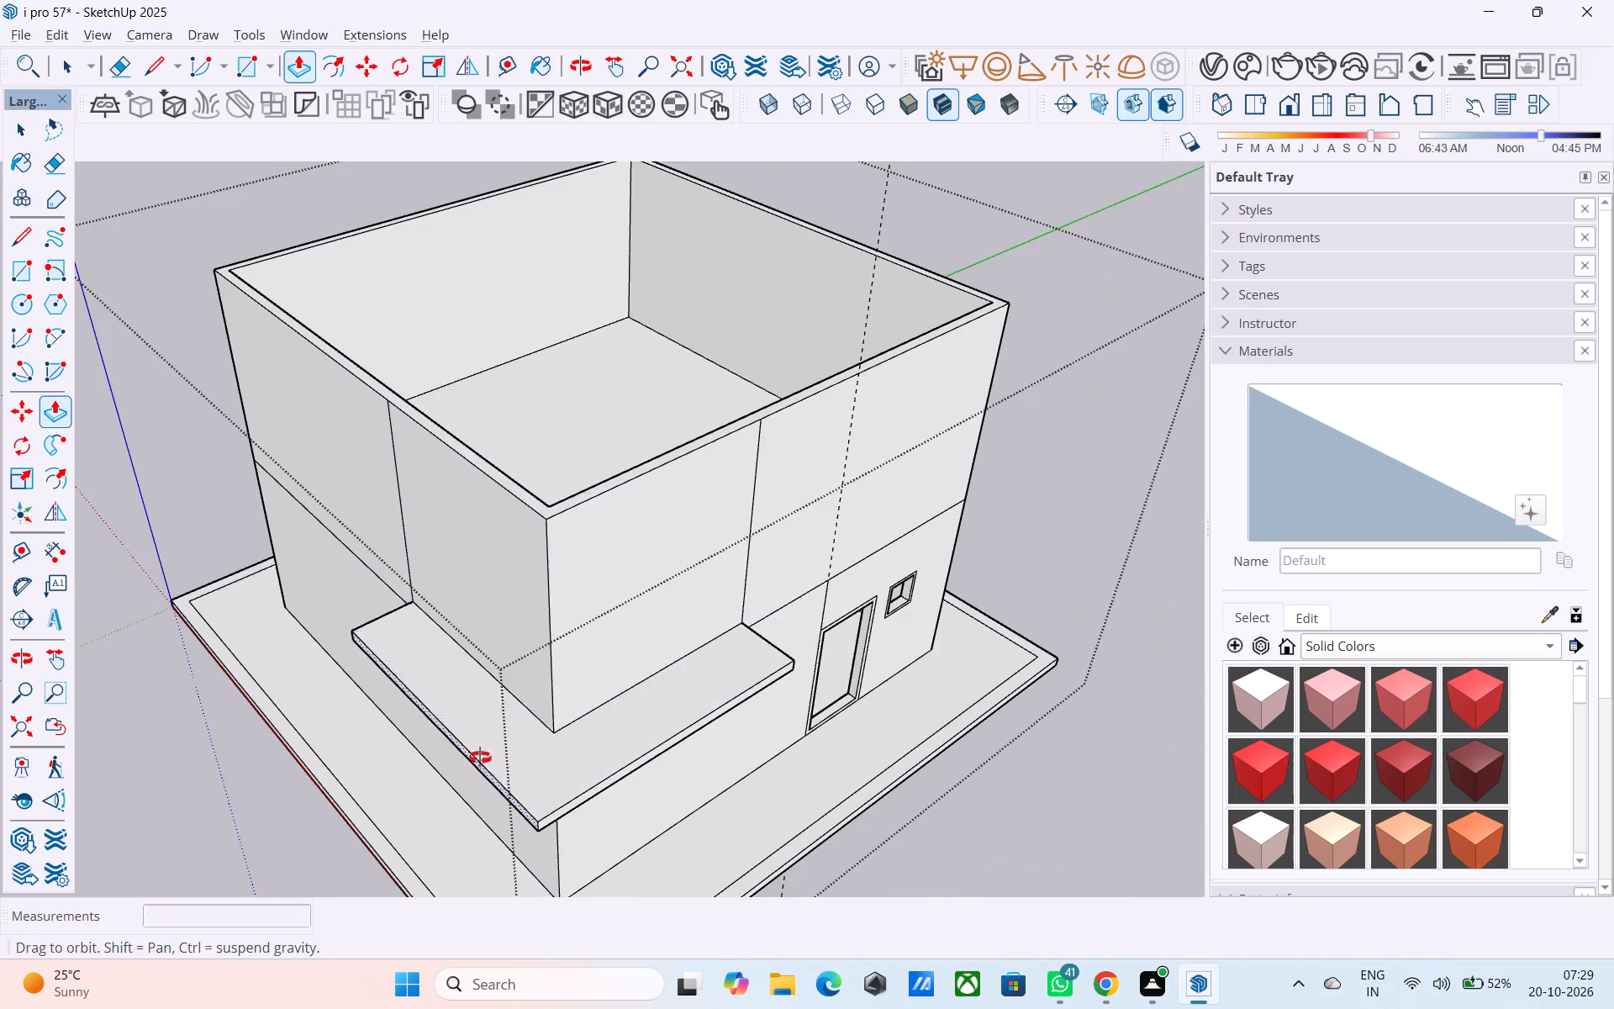
pyautogui.moveTo(480, 758); pyautogui.dragTo(530, 705, button='middle')
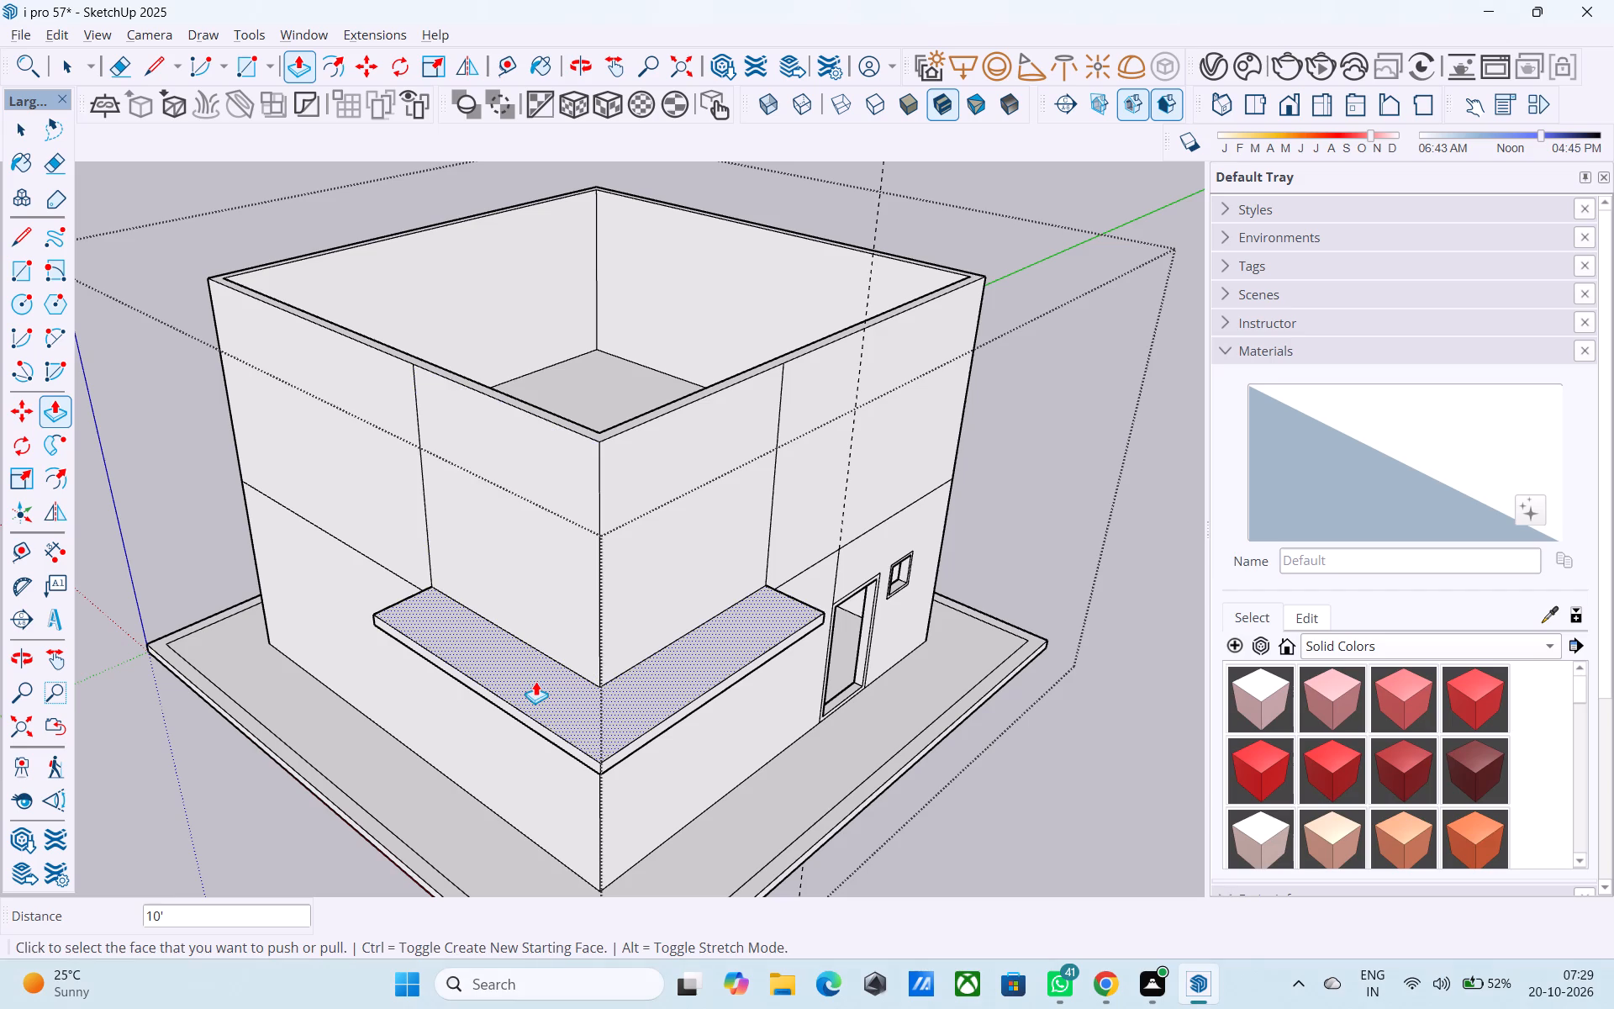
pyautogui.moveTo(535, 679); pyautogui.dragTo(493, 495, button='middle')
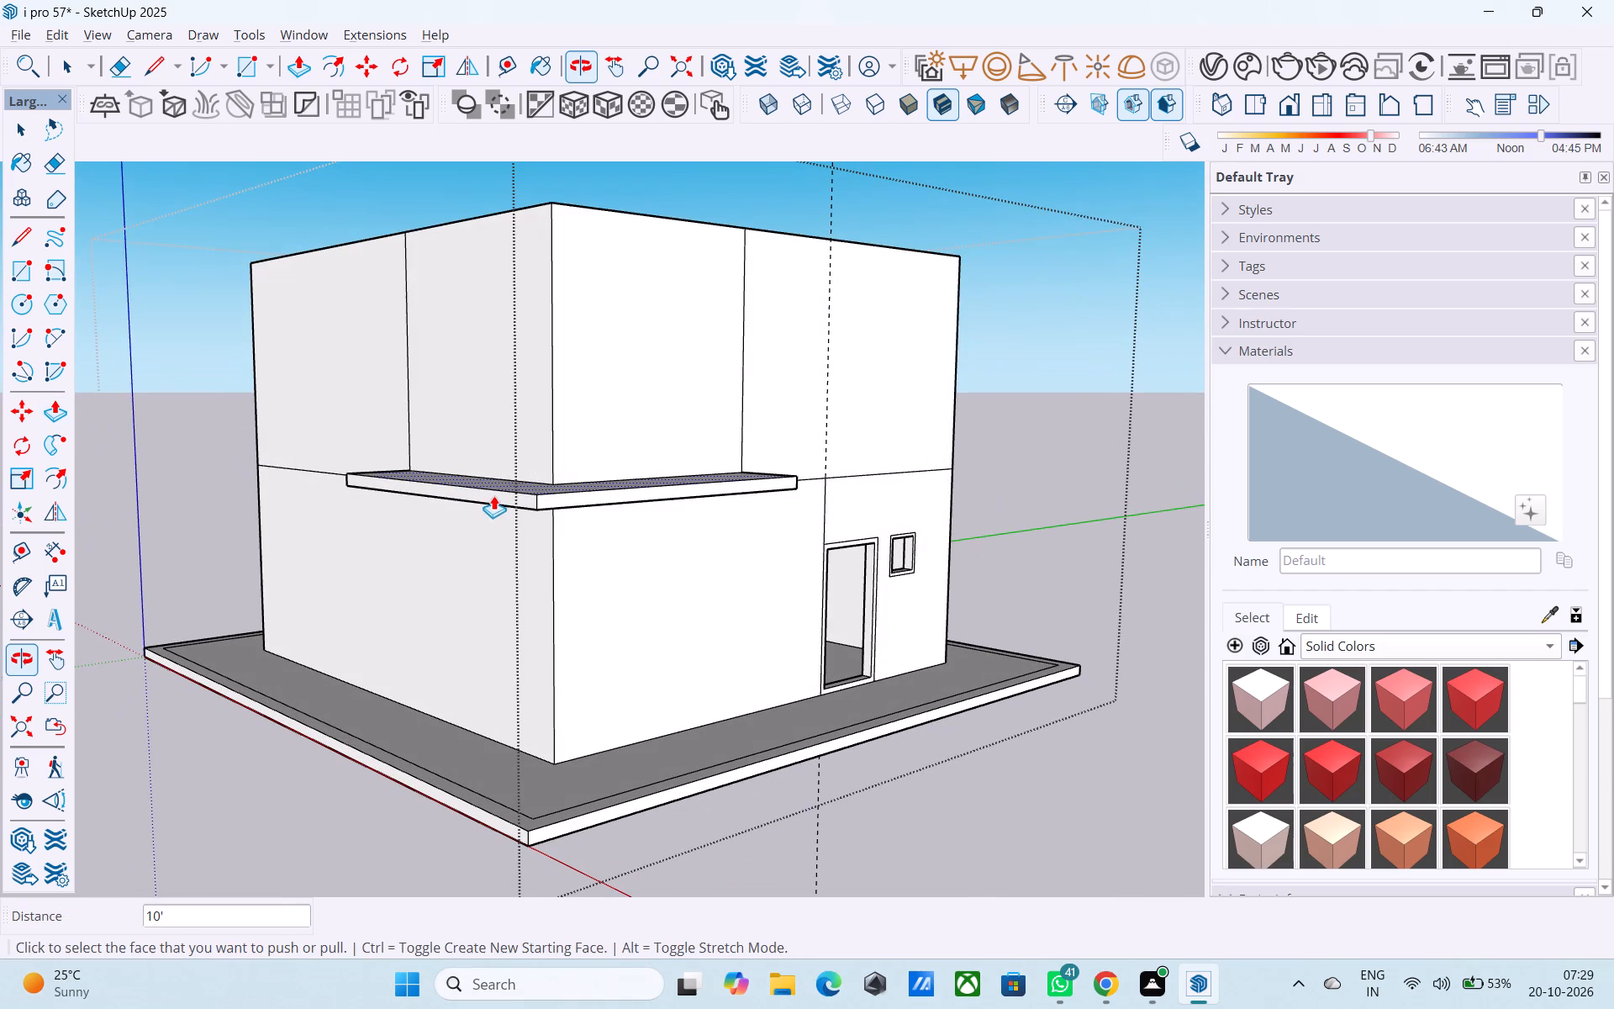
pyautogui.scroll(-4, 379, 670)
pyautogui.moveTo(517, 611); pyautogui.dragTo(695, 784, button='middle')
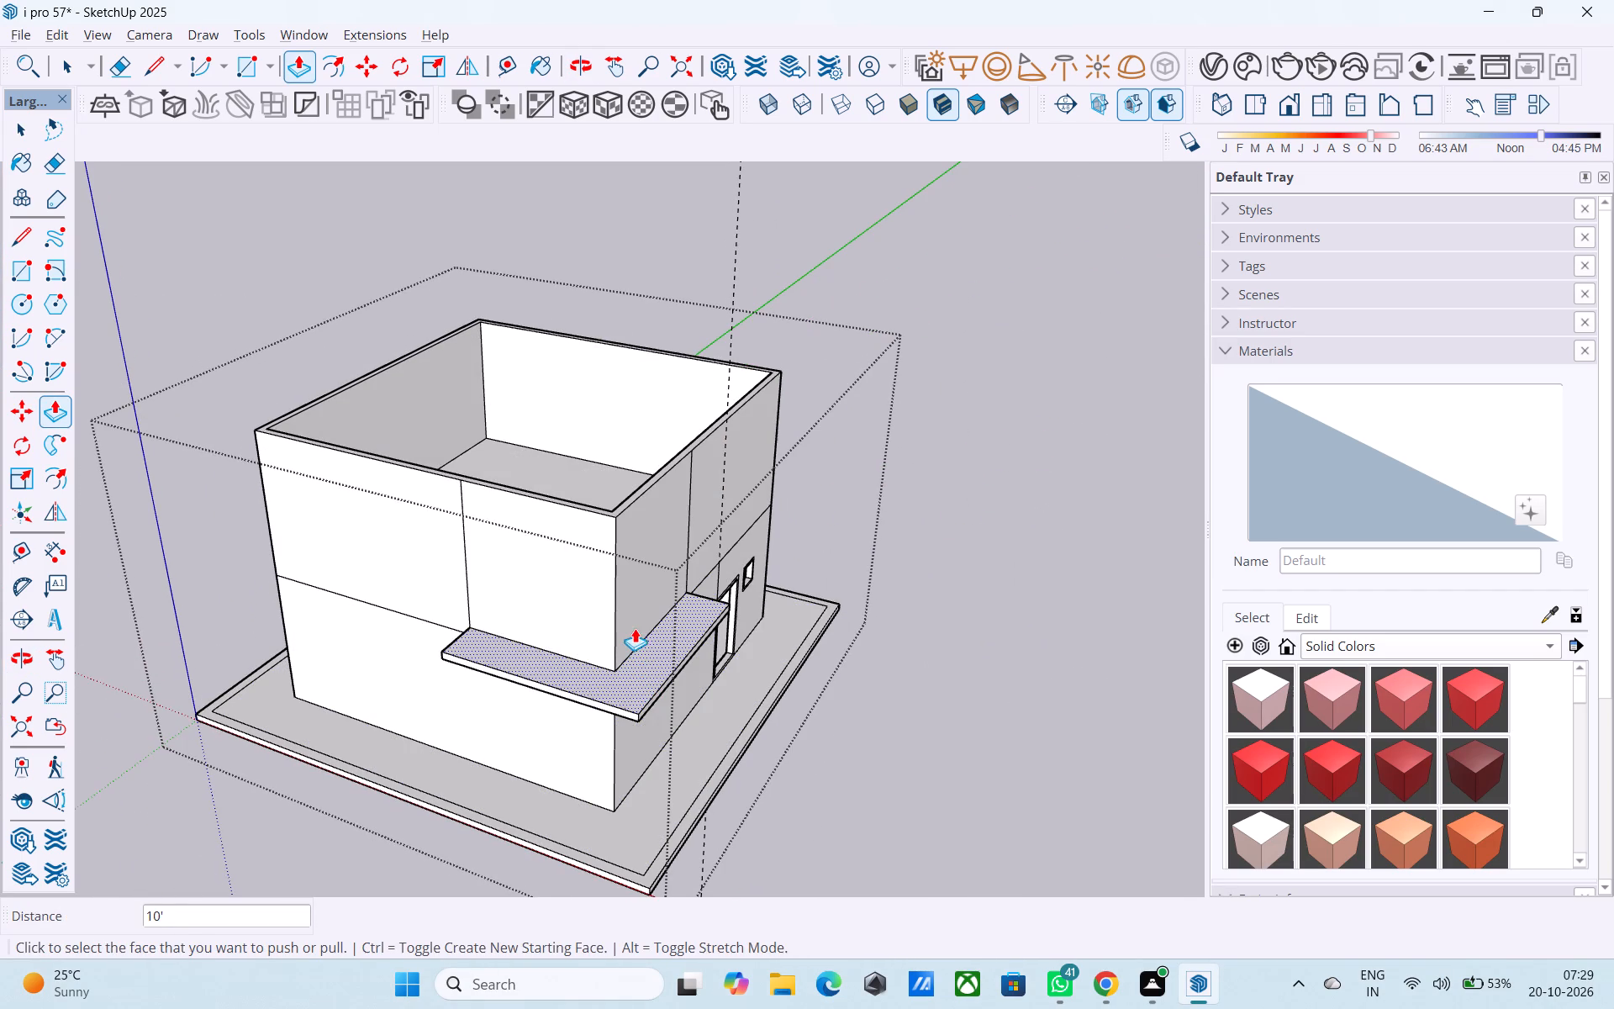
pyautogui.moveTo(610, 547); pyautogui.dragTo(610, 586, button='middle')
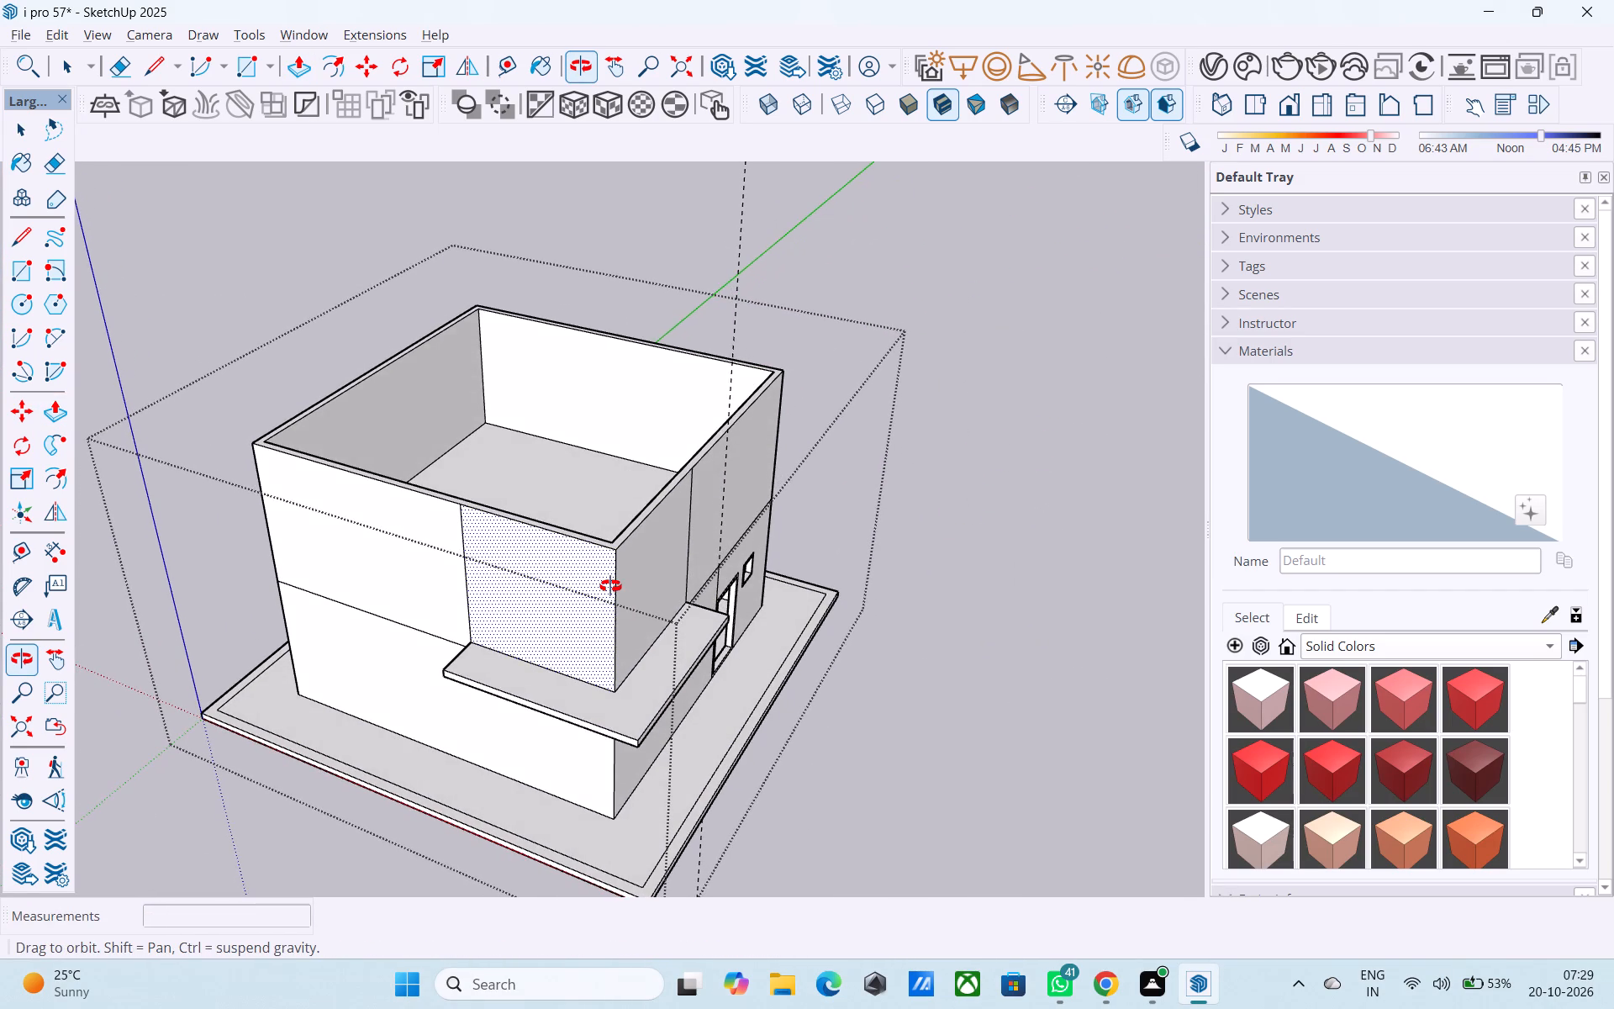
pyautogui.moveTo(610, 586); pyautogui.dragTo(614, 608, button='middle')
pyautogui.moveTo(599, 554); pyautogui.dragTo(602, 754, button='middle')
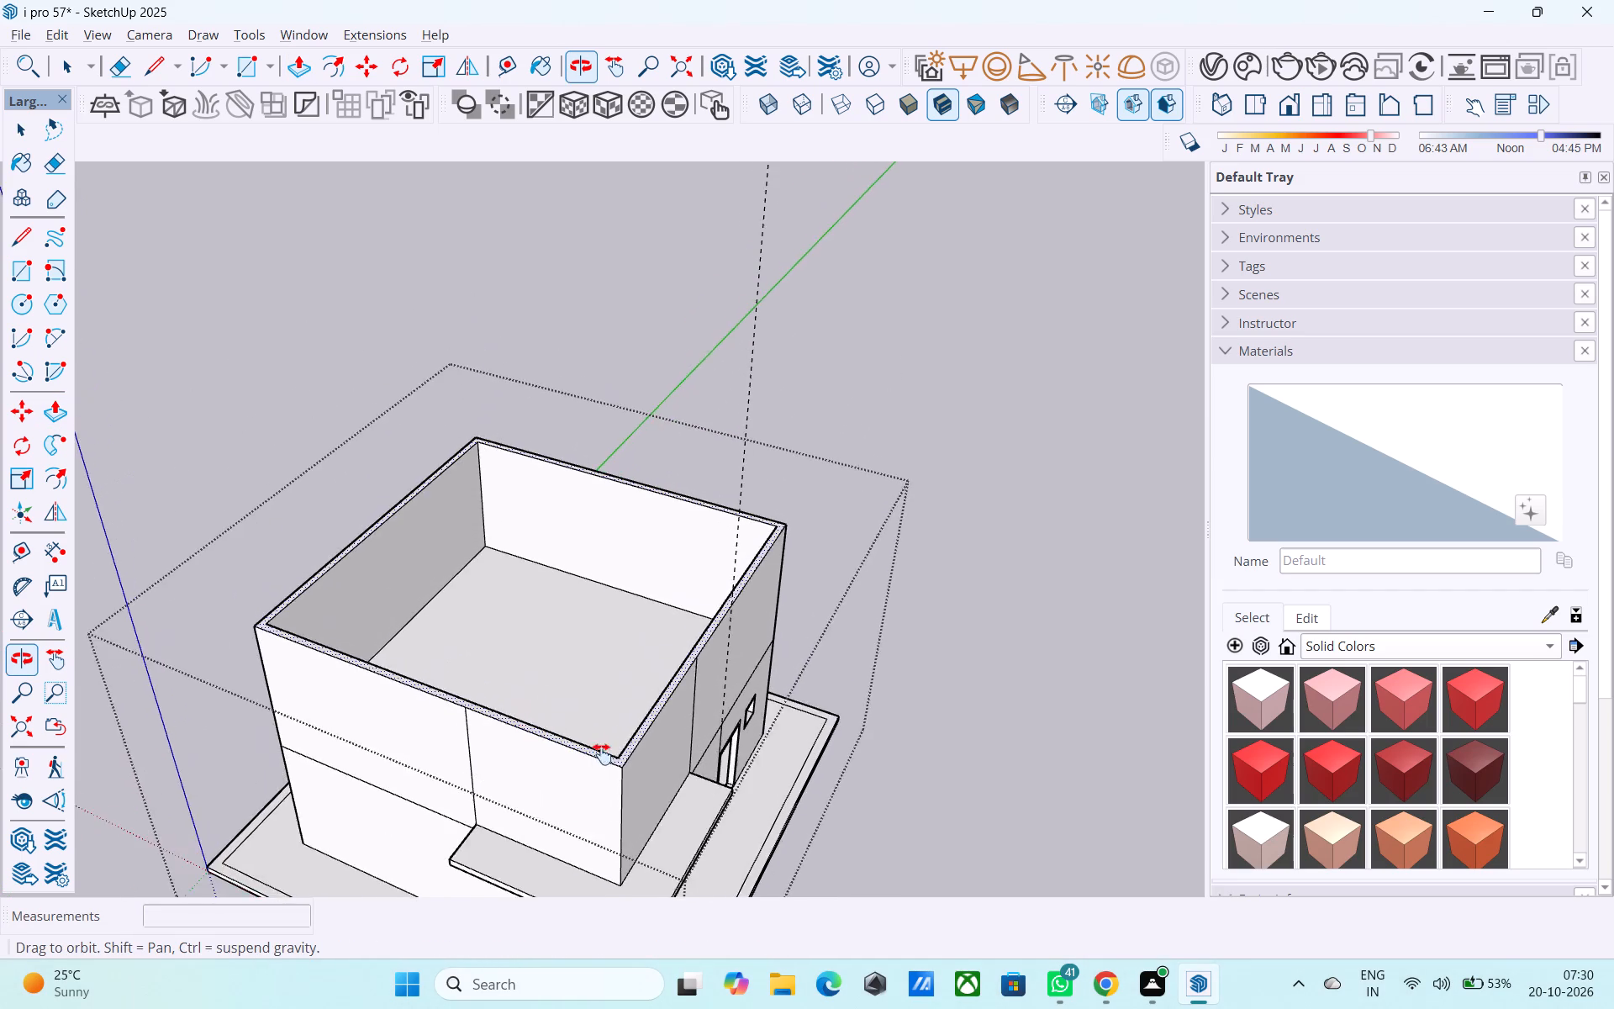
pyautogui.moveTo(602, 754); pyautogui.dragTo(651, 856, button='middle')
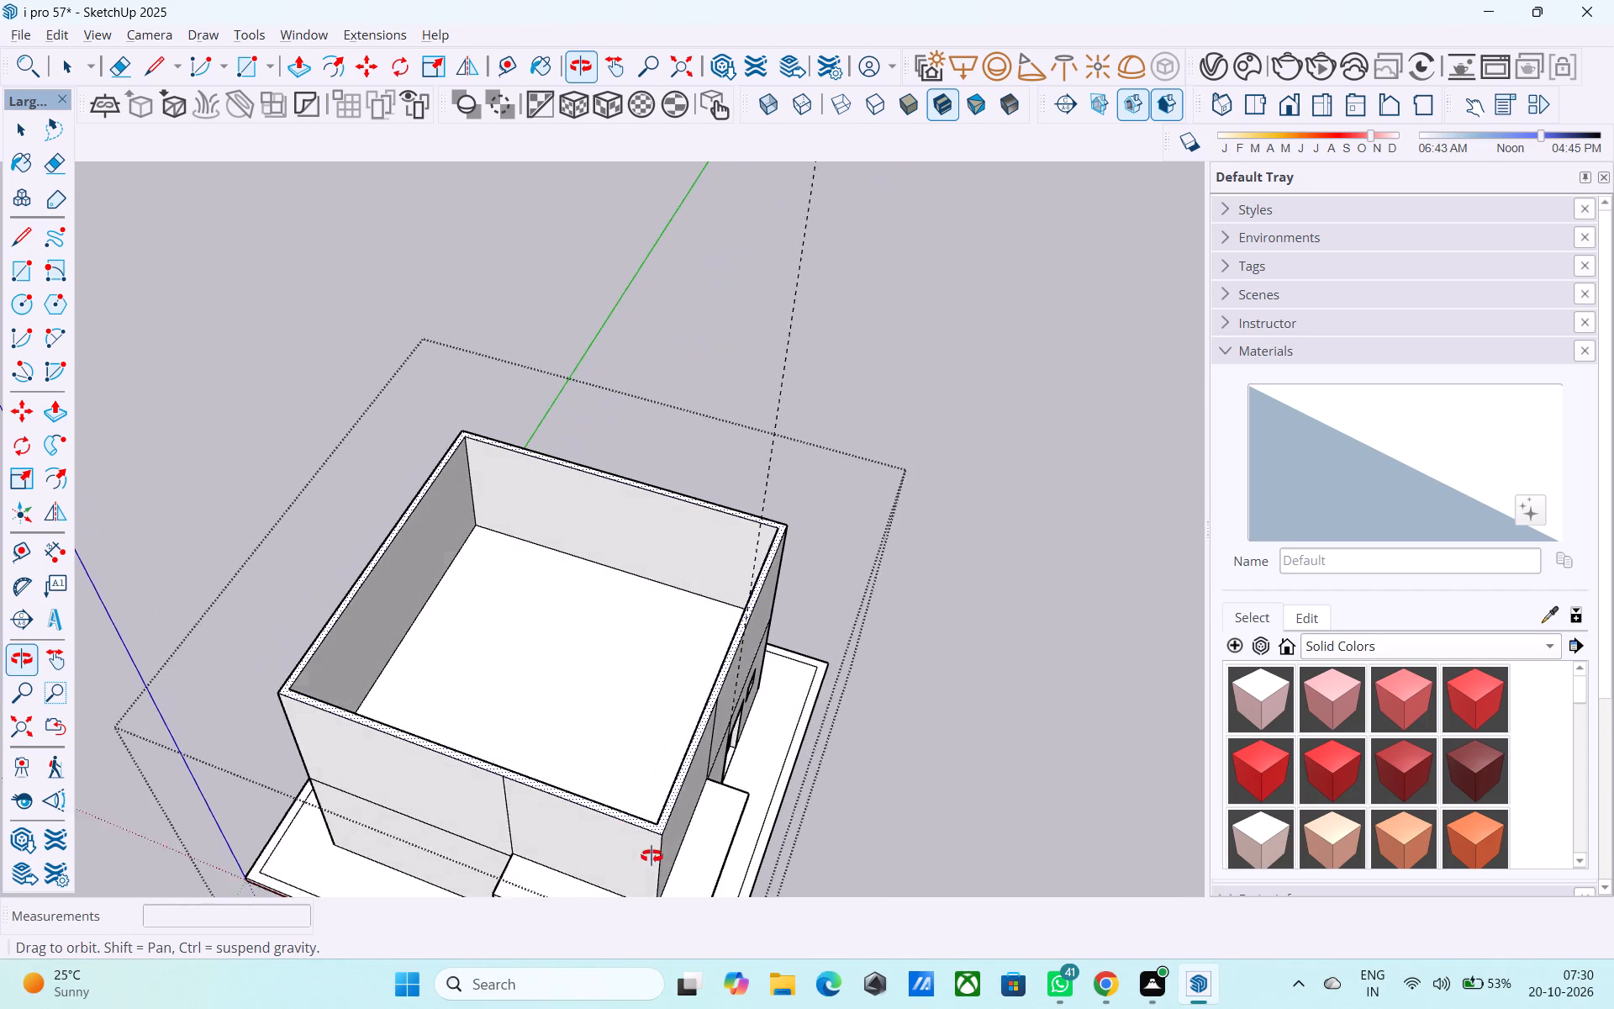
pyautogui.moveTo(651, 856); pyautogui.dragTo(654, 855, button='middle')
pyautogui.scroll(-2, 728, 753)
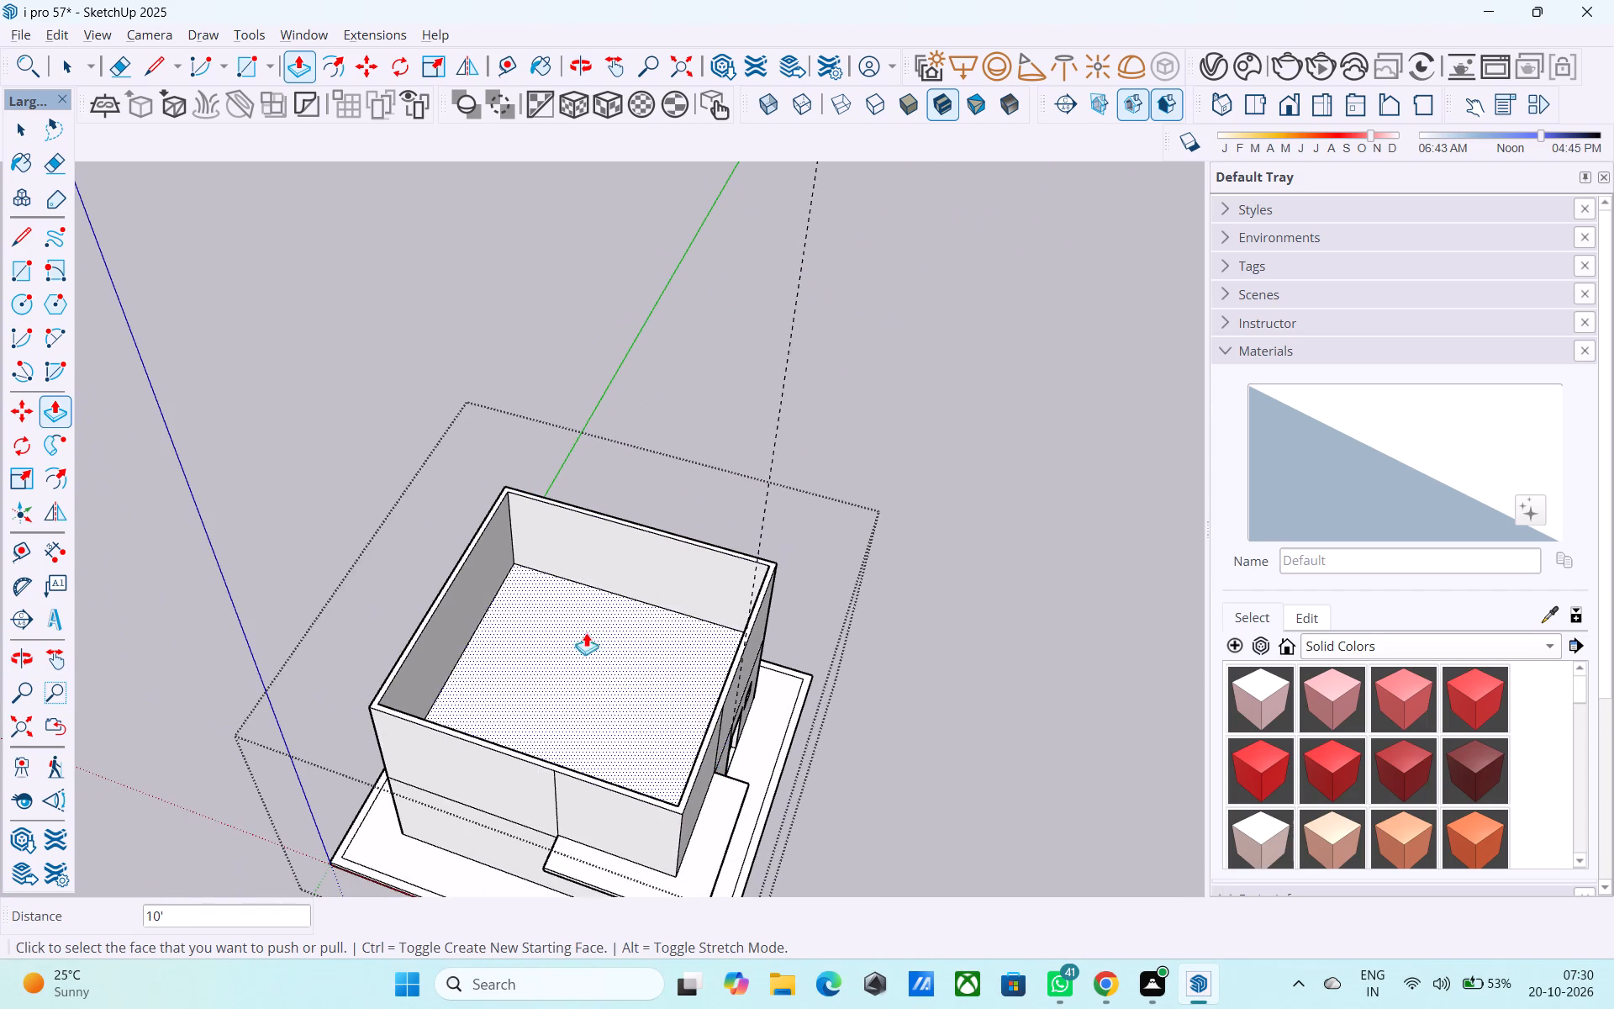
pyautogui.moveTo(582, 627); pyautogui.dragTo(530, 595, button='middle')
pyautogui.scroll(3, 534, 598)
pyautogui.moveTo(555, 632); pyautogui.dragTo(618, 619, button='middle')
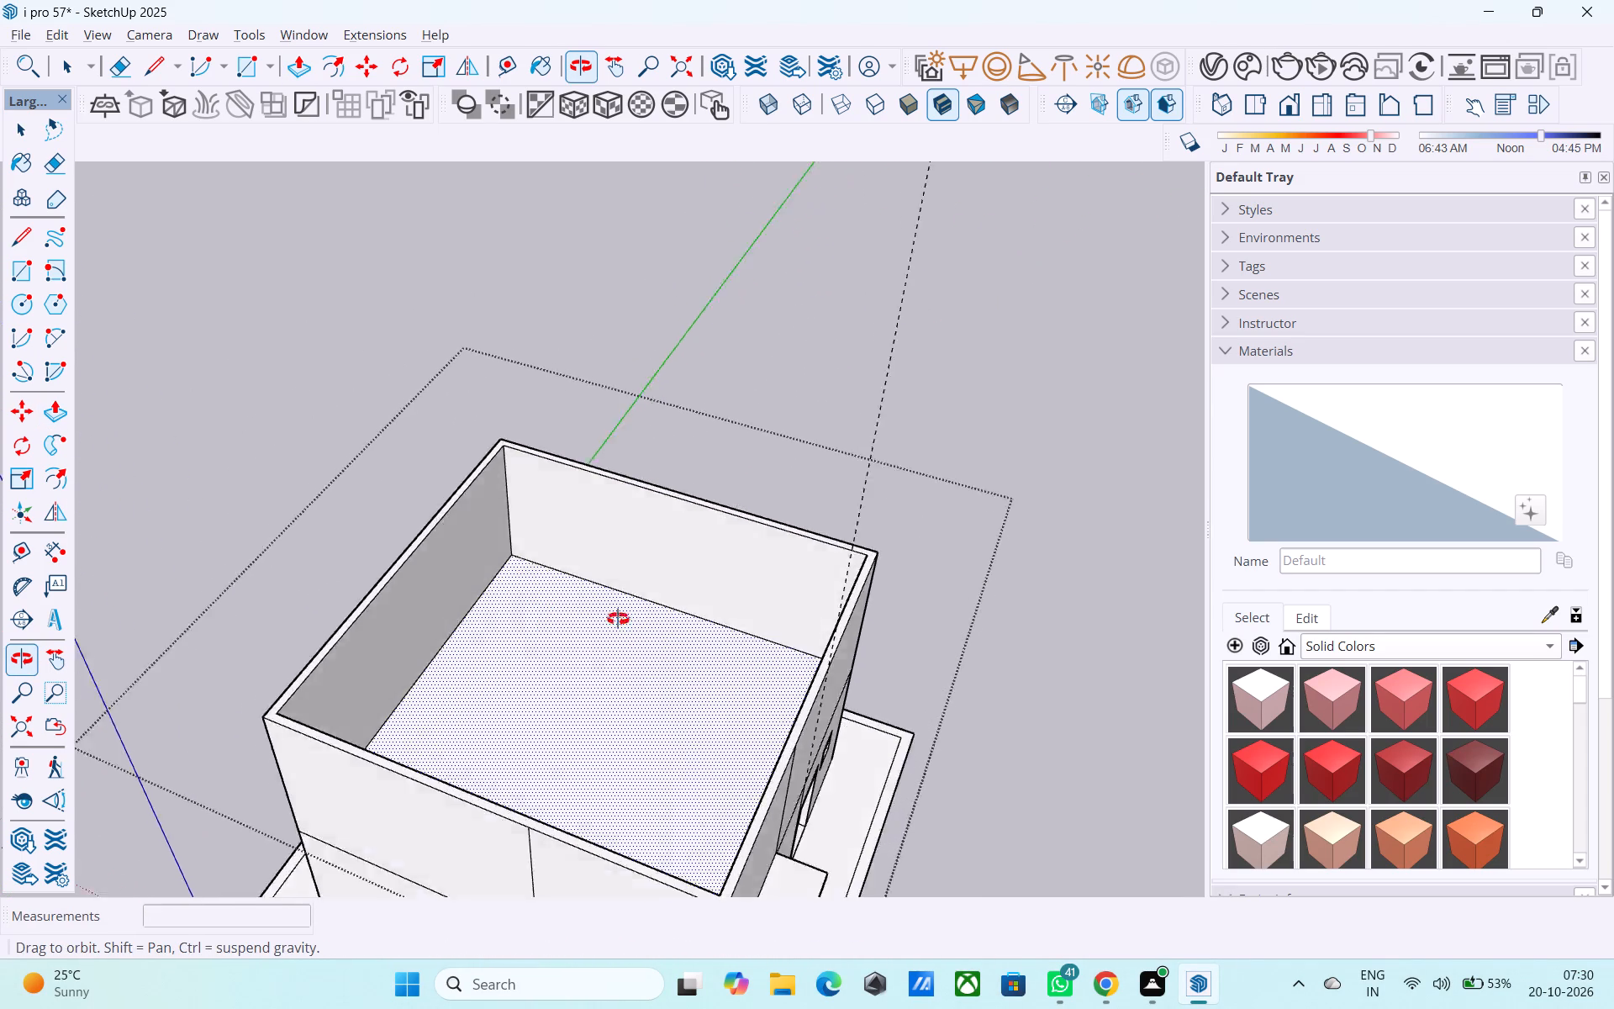
pyautogui.moveTo(618, 619); pyautogui.dragTo(575, 614, button='middle')
pyautogui.scroll(2, 537, 561)
pyautogui.press('space')
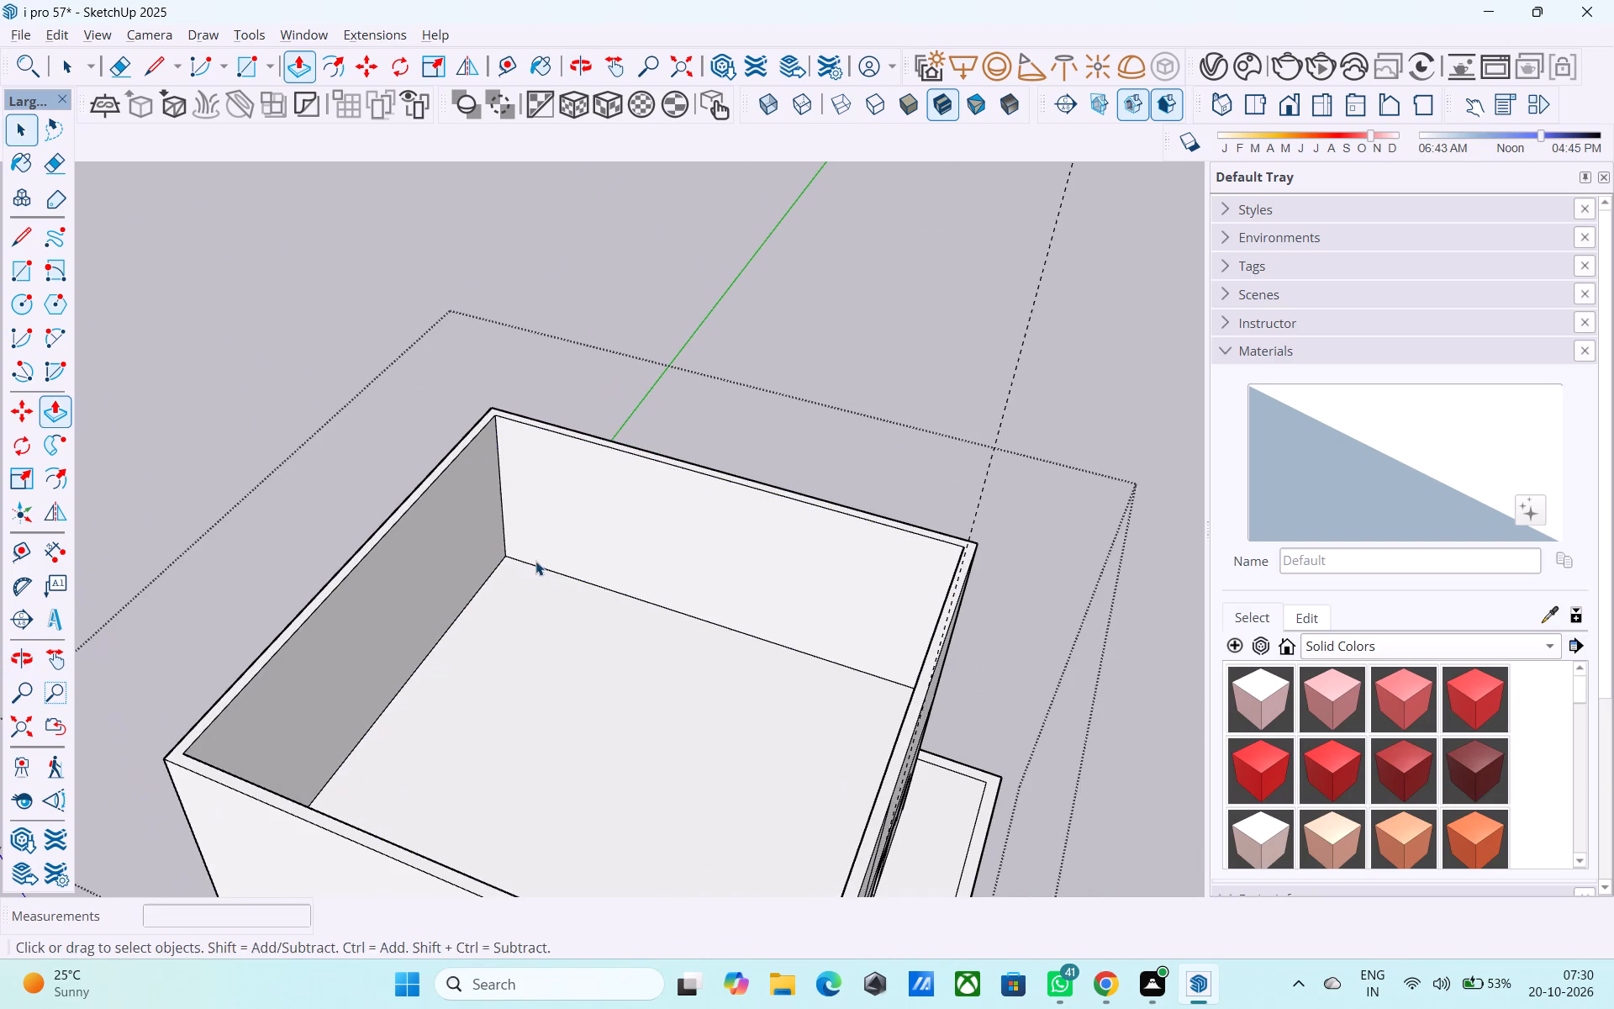
pyautogui.press('r')
pyautogui.moveTo(623, 527); pyautogui.dragTo(963, 552, button='middle')
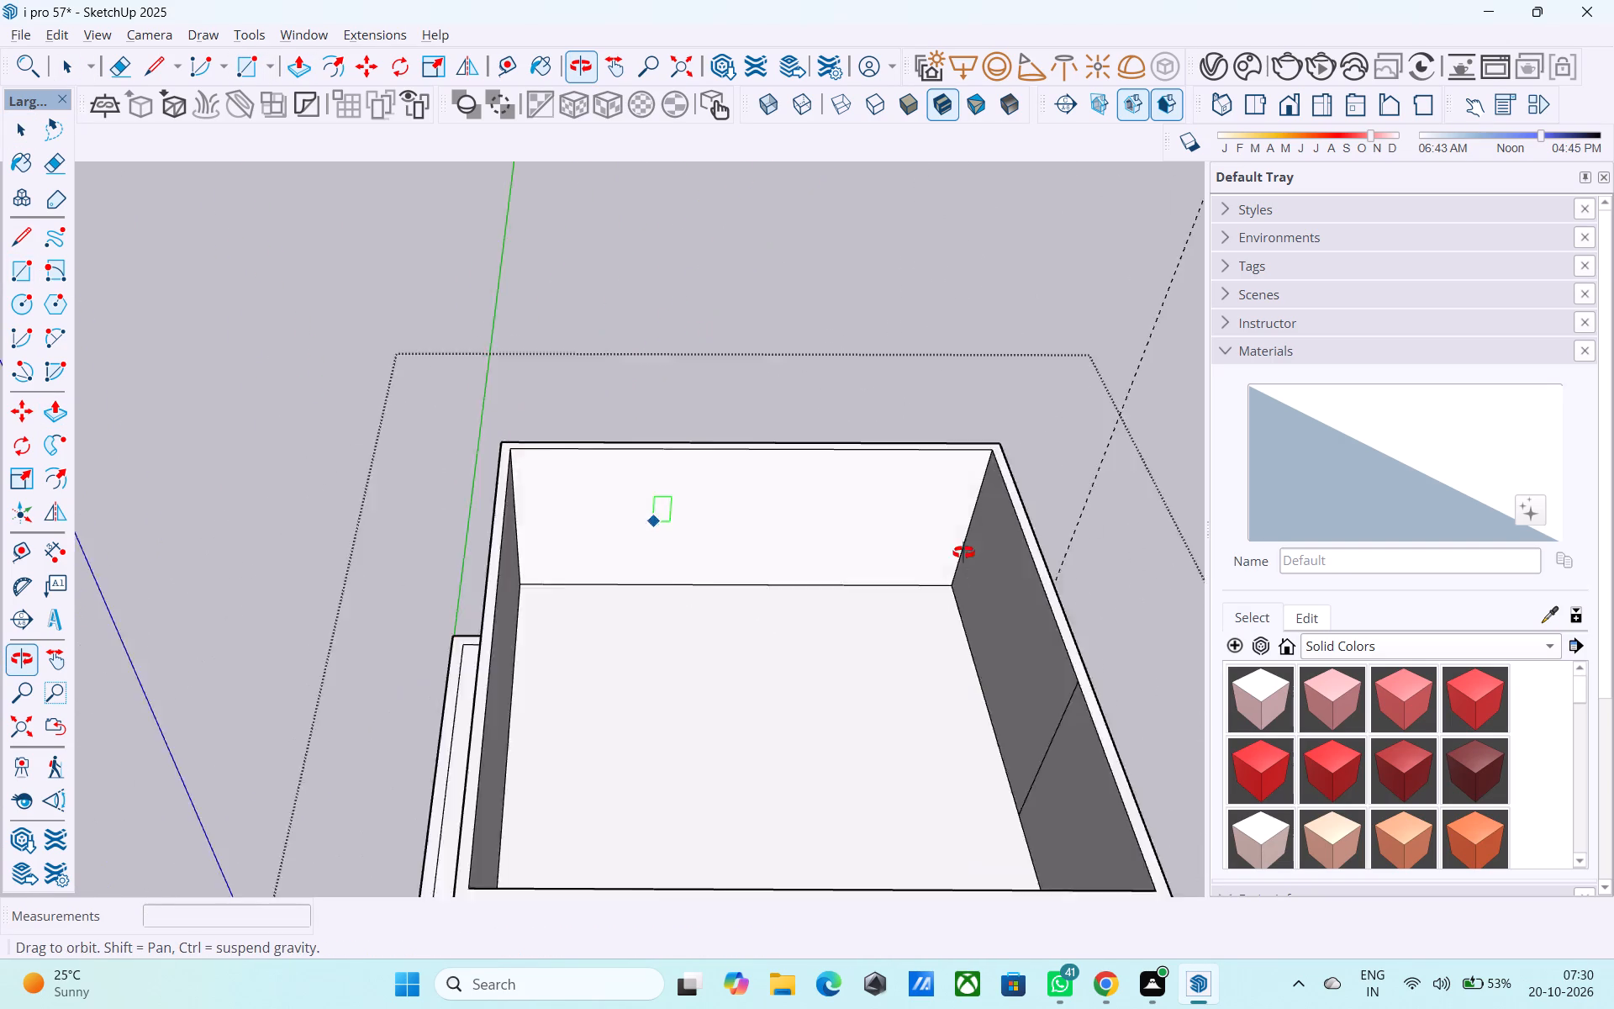
pyautogui.moveTo(963, 552); pyautogui.dragTo(493, 398, button='middle')
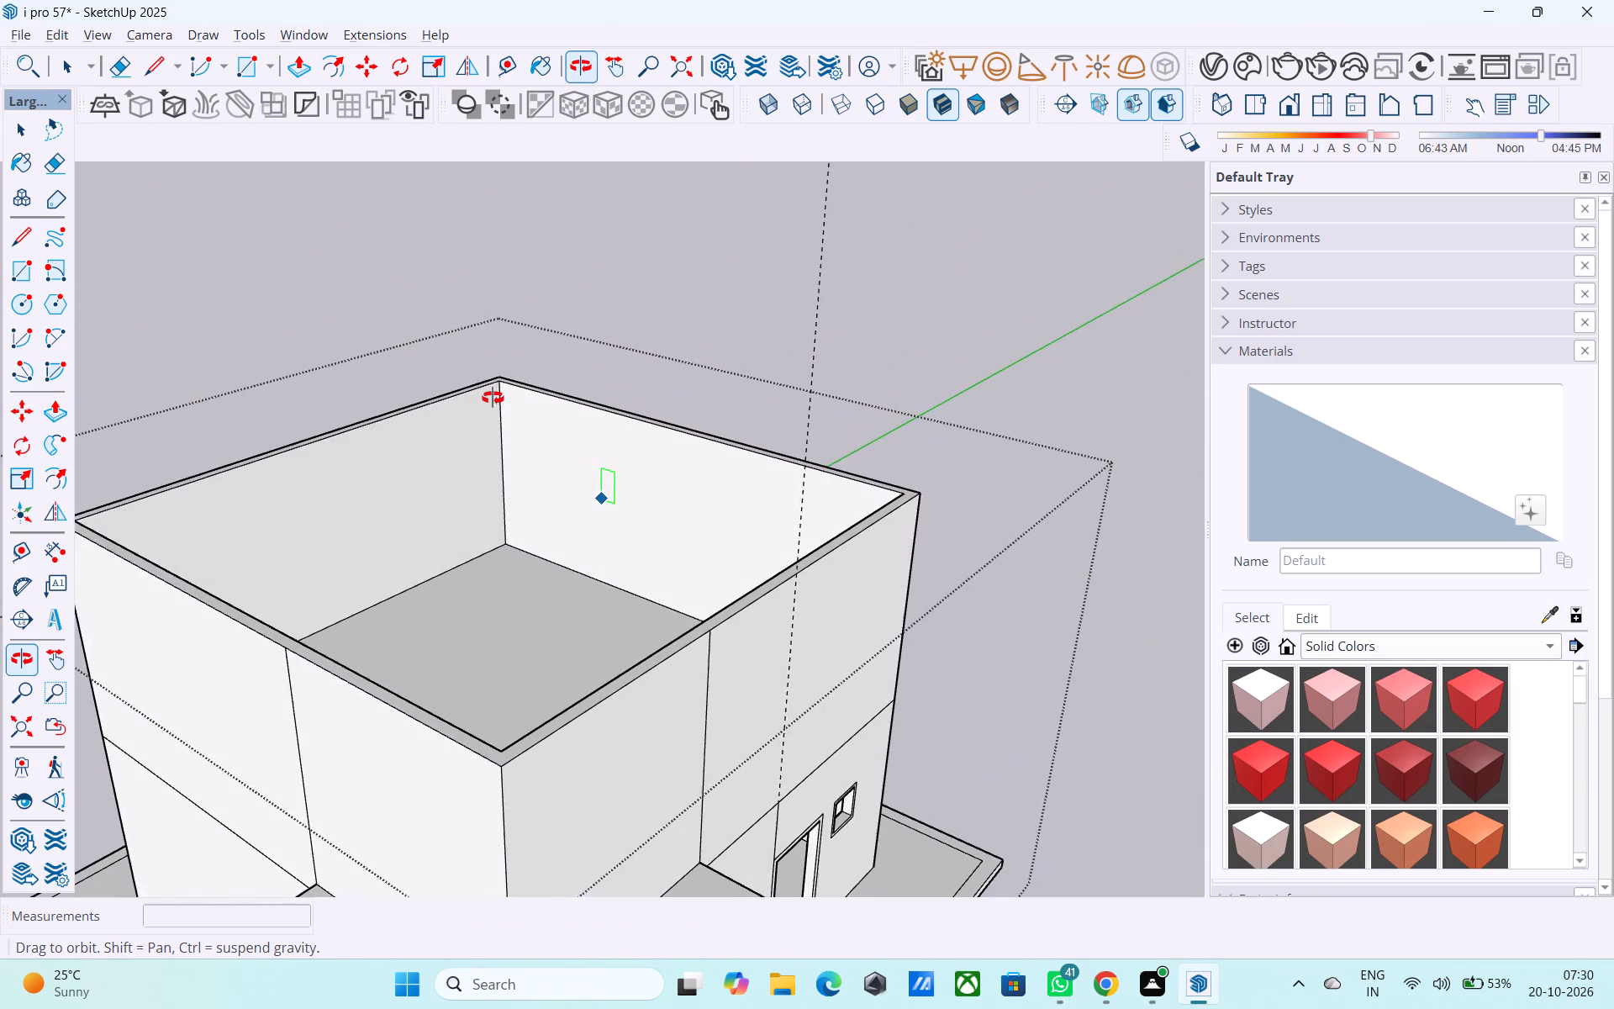
pyautogui.moveTo(493, 398); pyautogui.dragTo(479, 390, button='middle')
pyautogui.scroll(-5, 474, 388)
pyautogui.moveTo(474, 386); pyautogui.dragTo(1006, 659, button='middle')
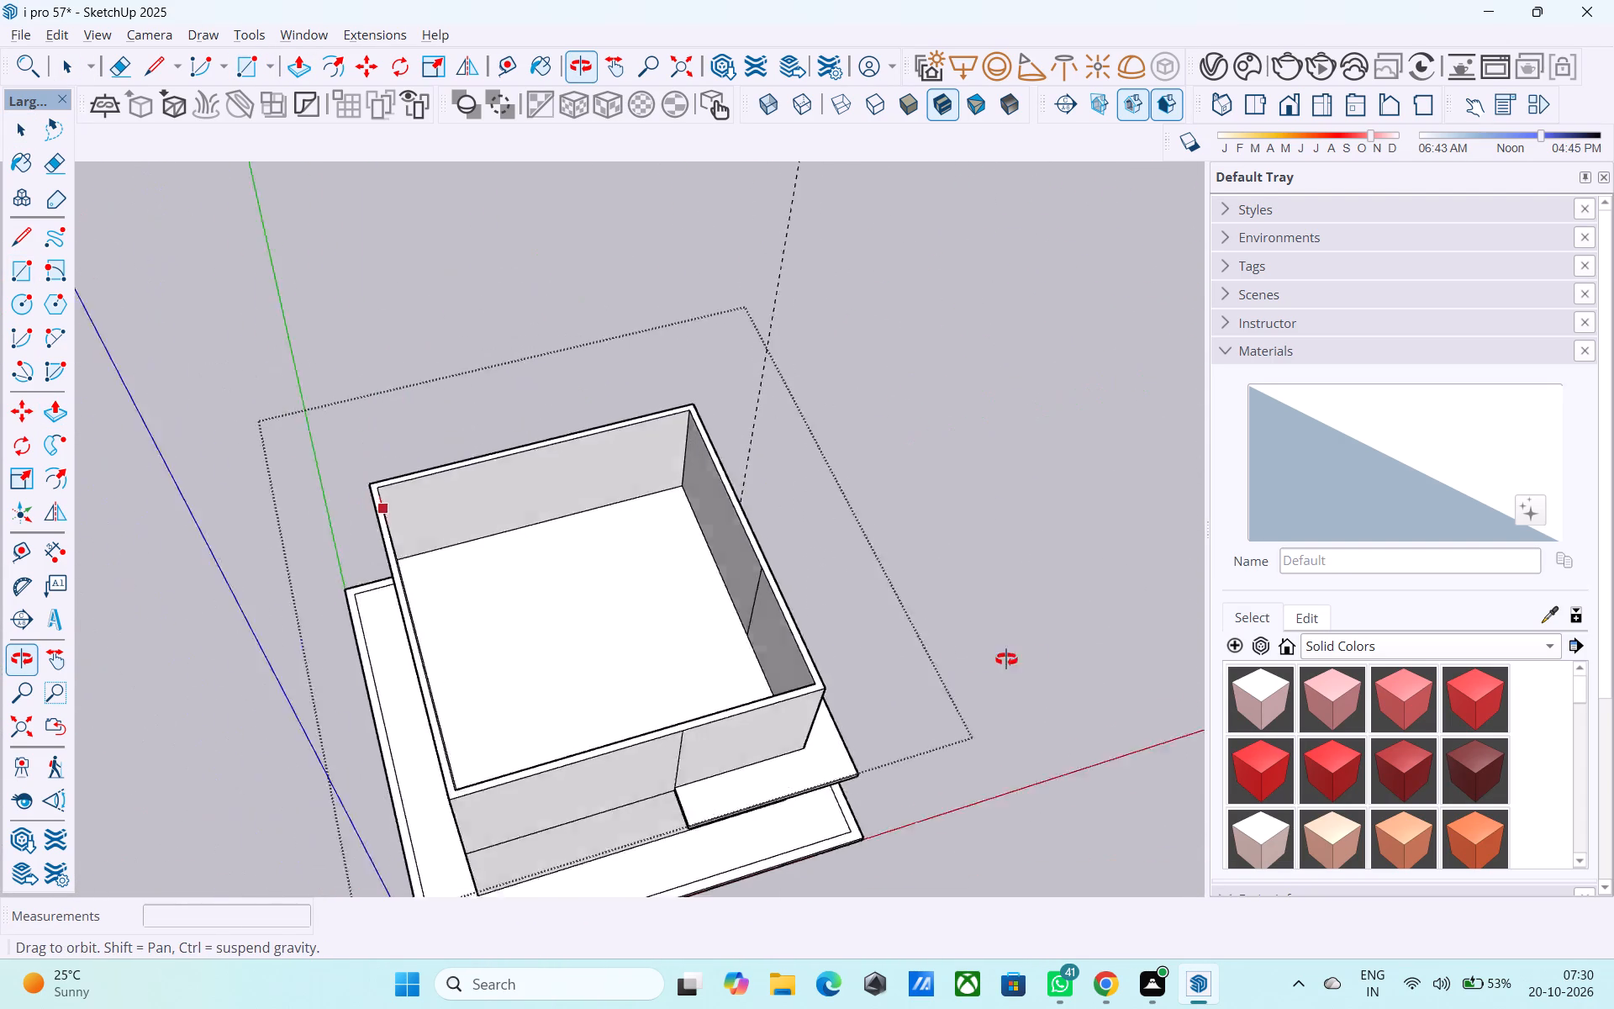
pyautogui.moveTo(1006, 659); pyautogui.dragTo(1232, 614, button='middle')
pyautogui.scroll(5, 688, 522)
# Place a vertical guide 10' along the upper door-side wall's inner face, measured from the inner corner away from the overhang.
pyautogui.press('space')
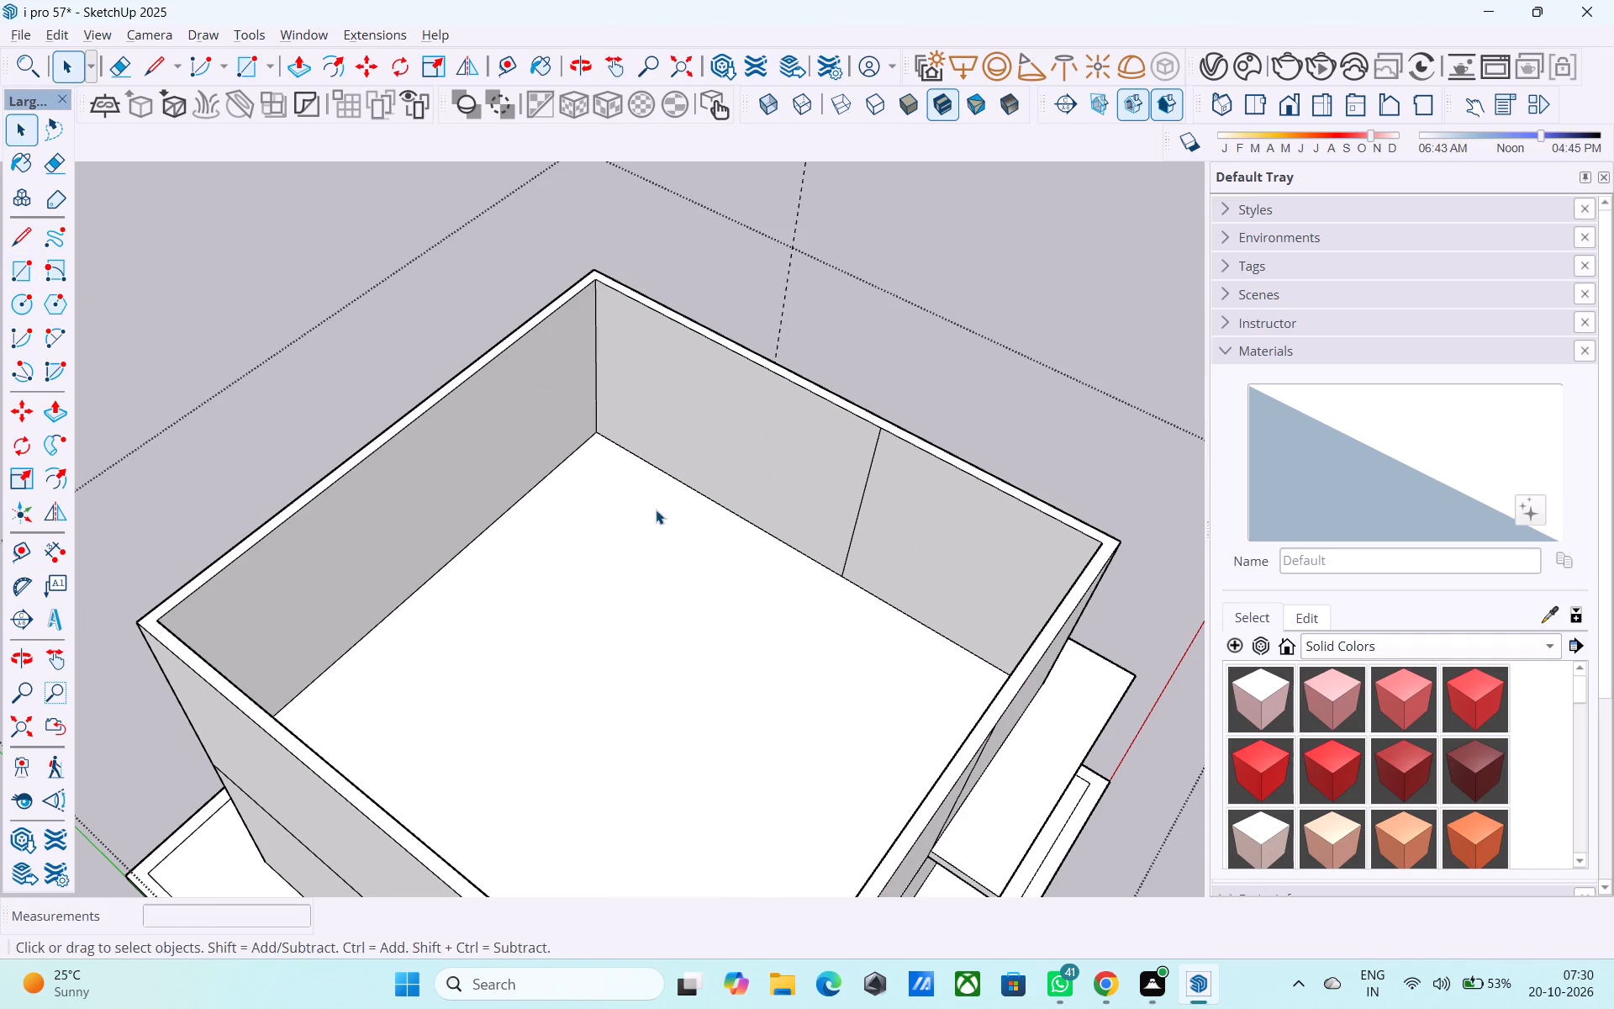
pyautogui.press('t')
pyautogui.click(599, 367)
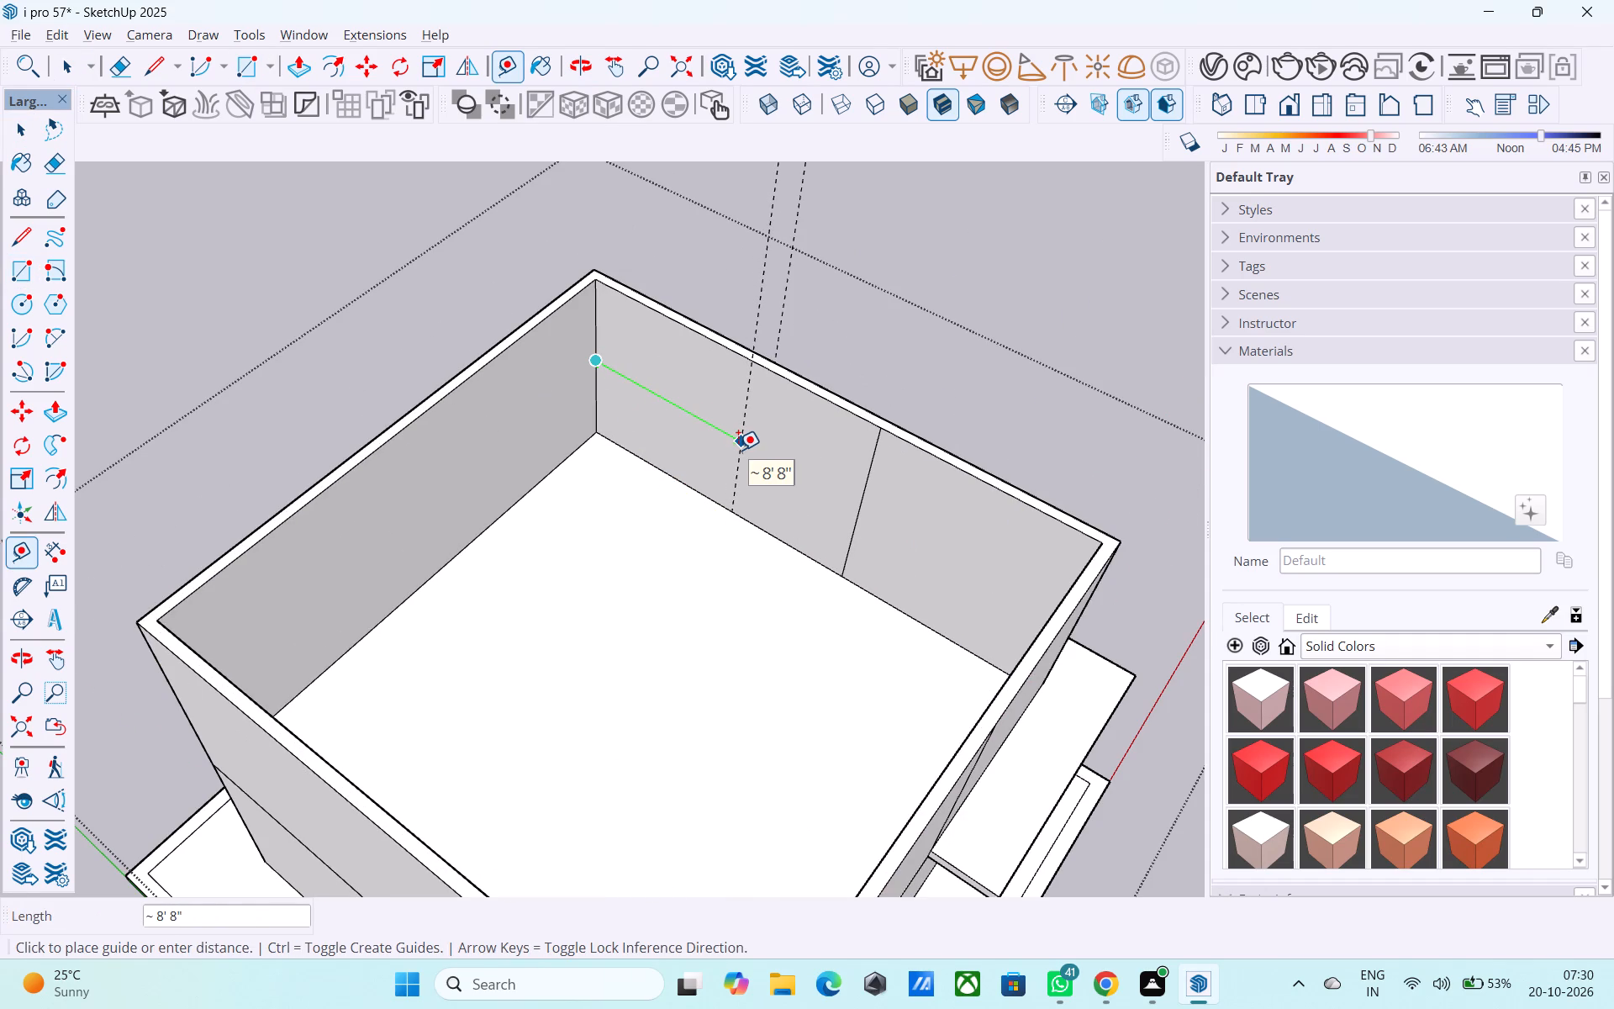
pyautogui.write("10'")
pyautogui.press('Return')
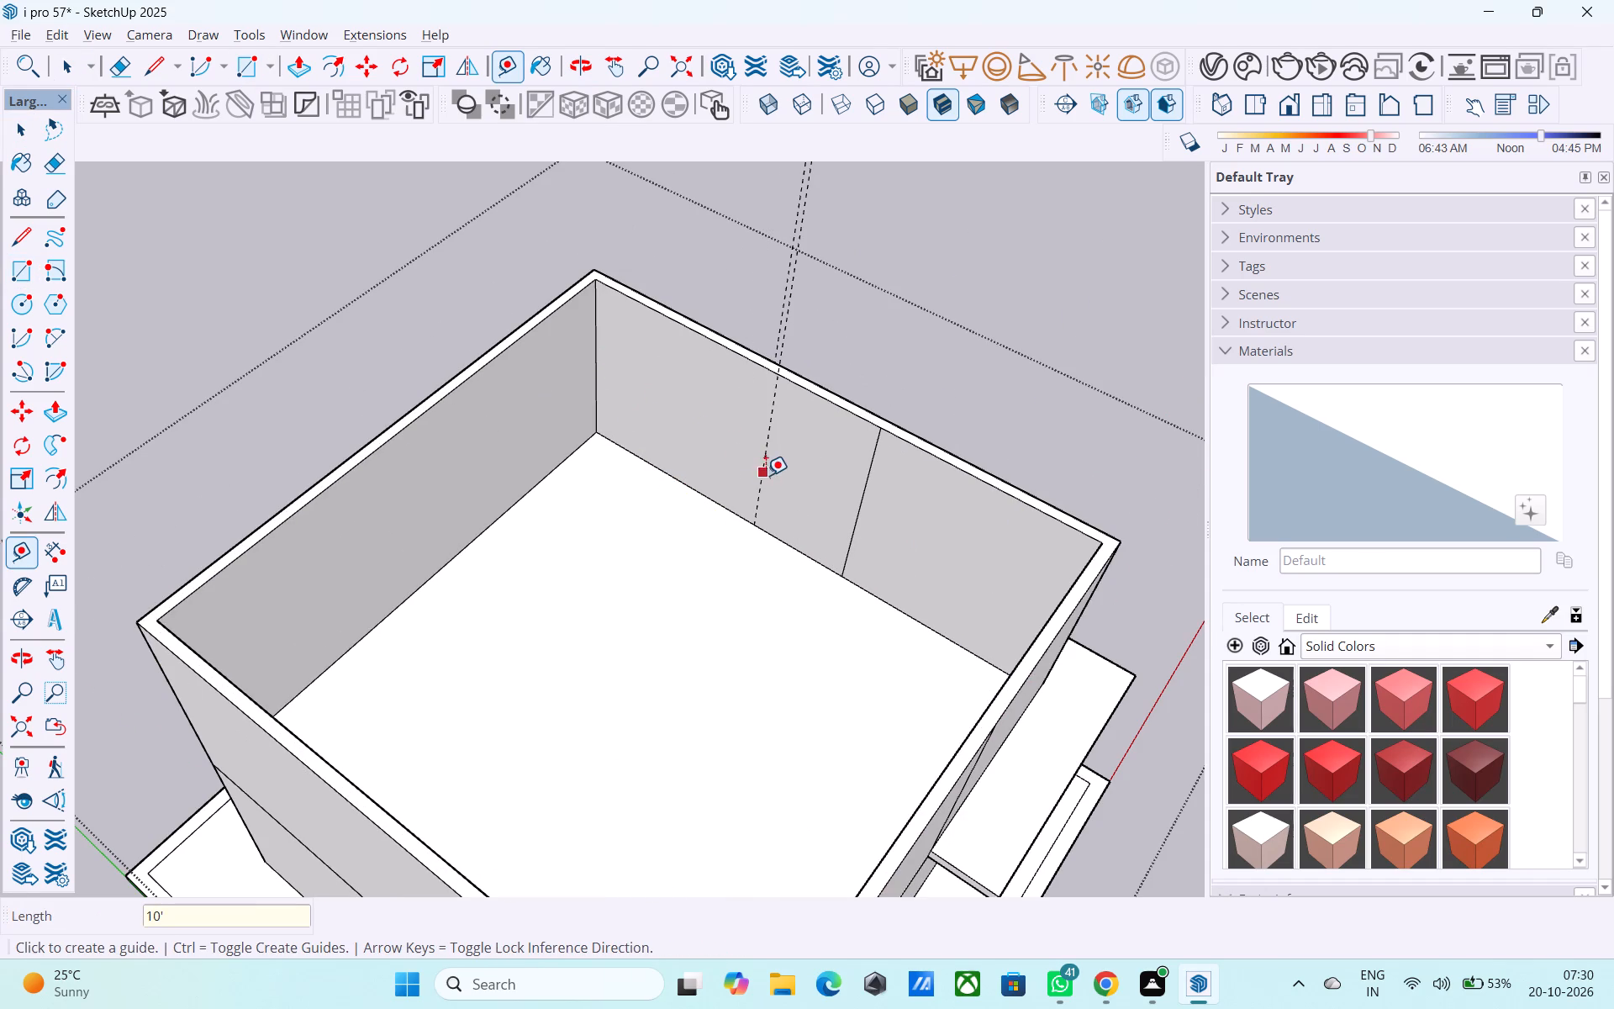
# Place a second vertical guide 6" from the first on the same inner wall face, toward the overhang end.
pyautogui.click(763, 457)
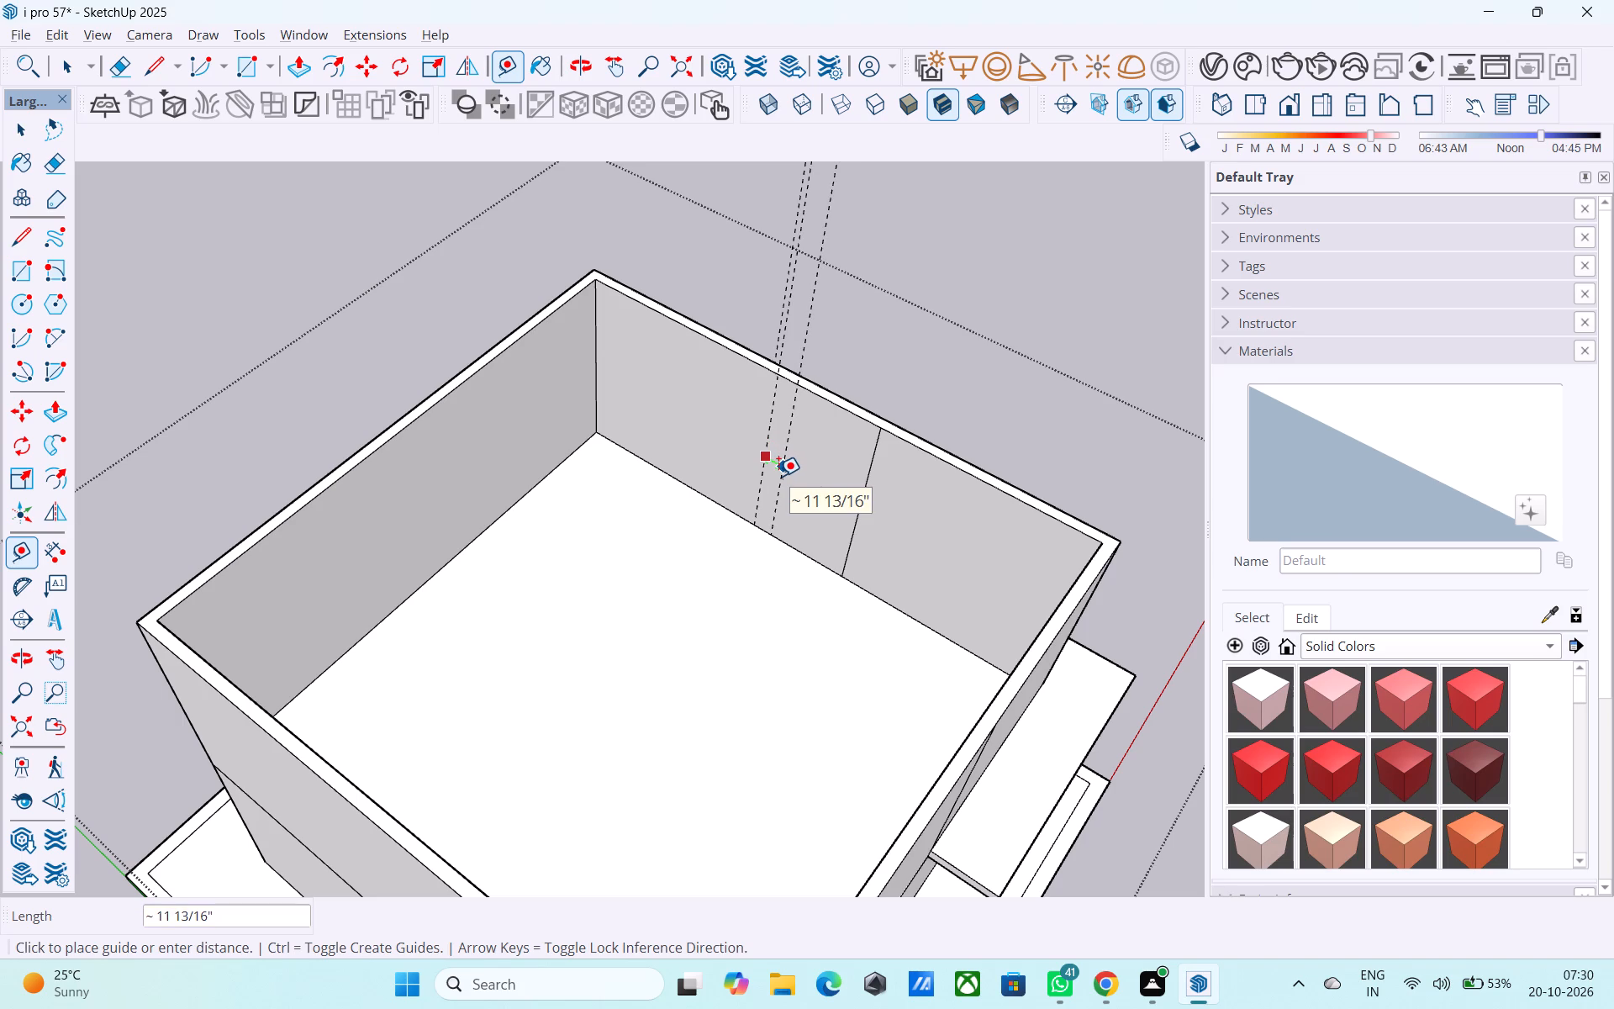
pyautogui.press('6')
pyautogui.hotkey('shift', '"')
pyautogui.press('Return')
pyautogui.press('space')
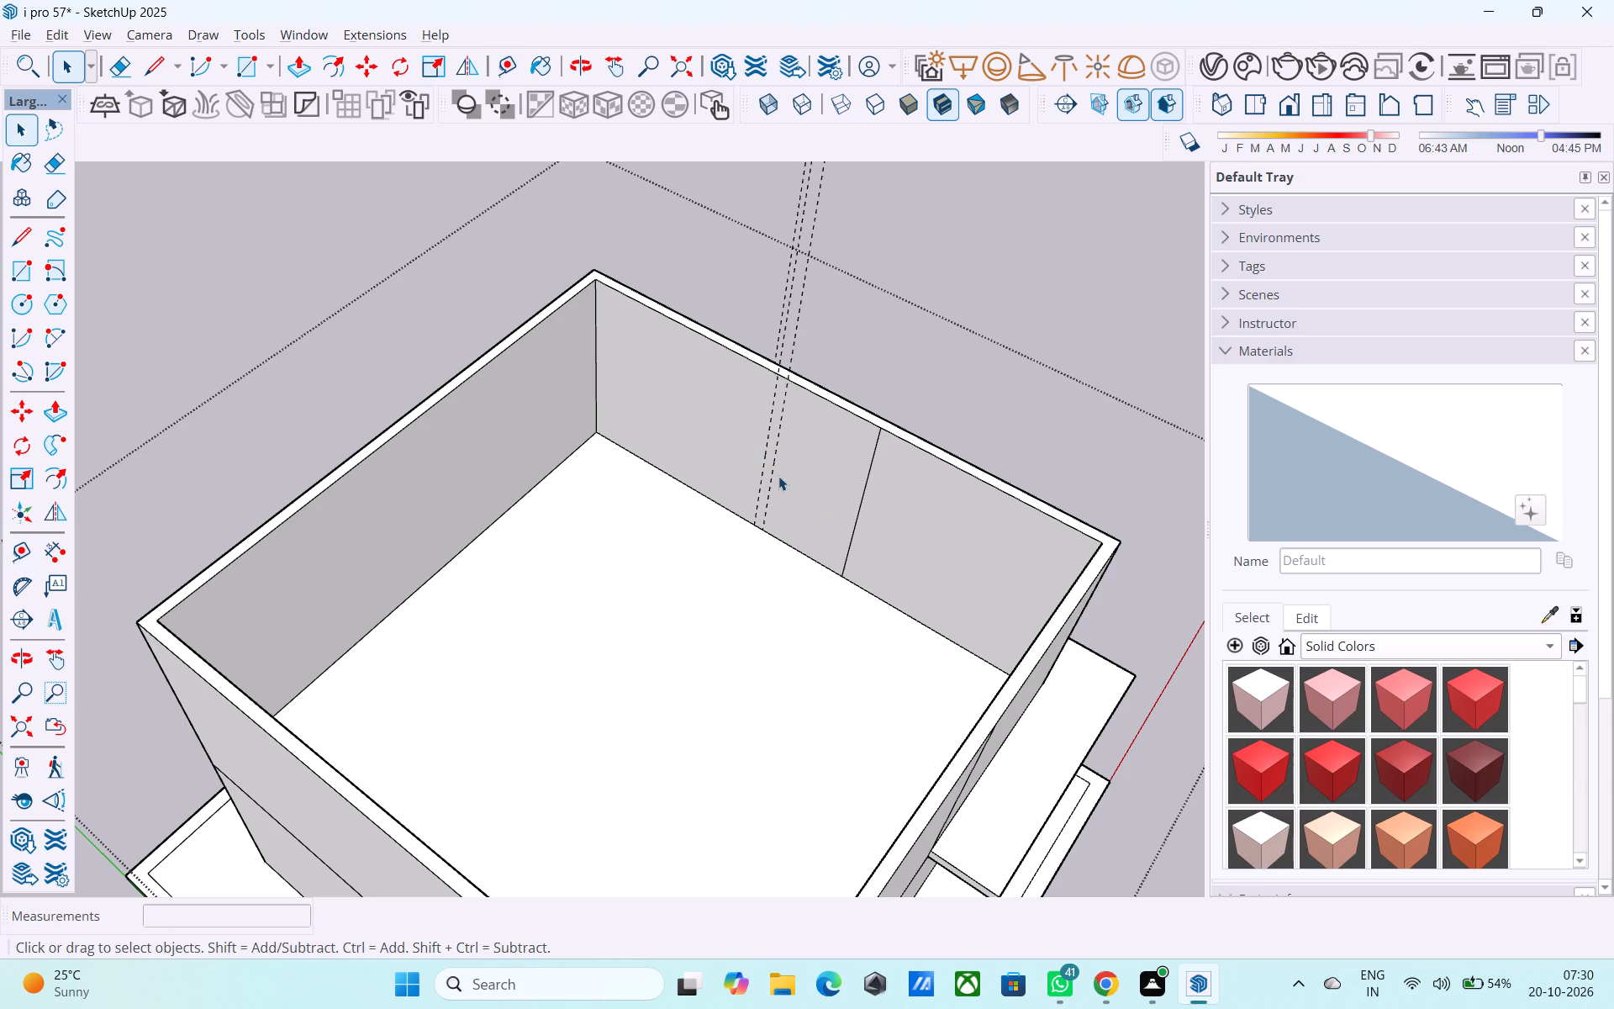
# Draw a 10' vertical line along the first guide, from the wall's inner top edge down to the upper floor.
pyautogui.middleClick(778, 474)
pyautogui.press('l')
pyautogui.scroll(5, 786, 384)
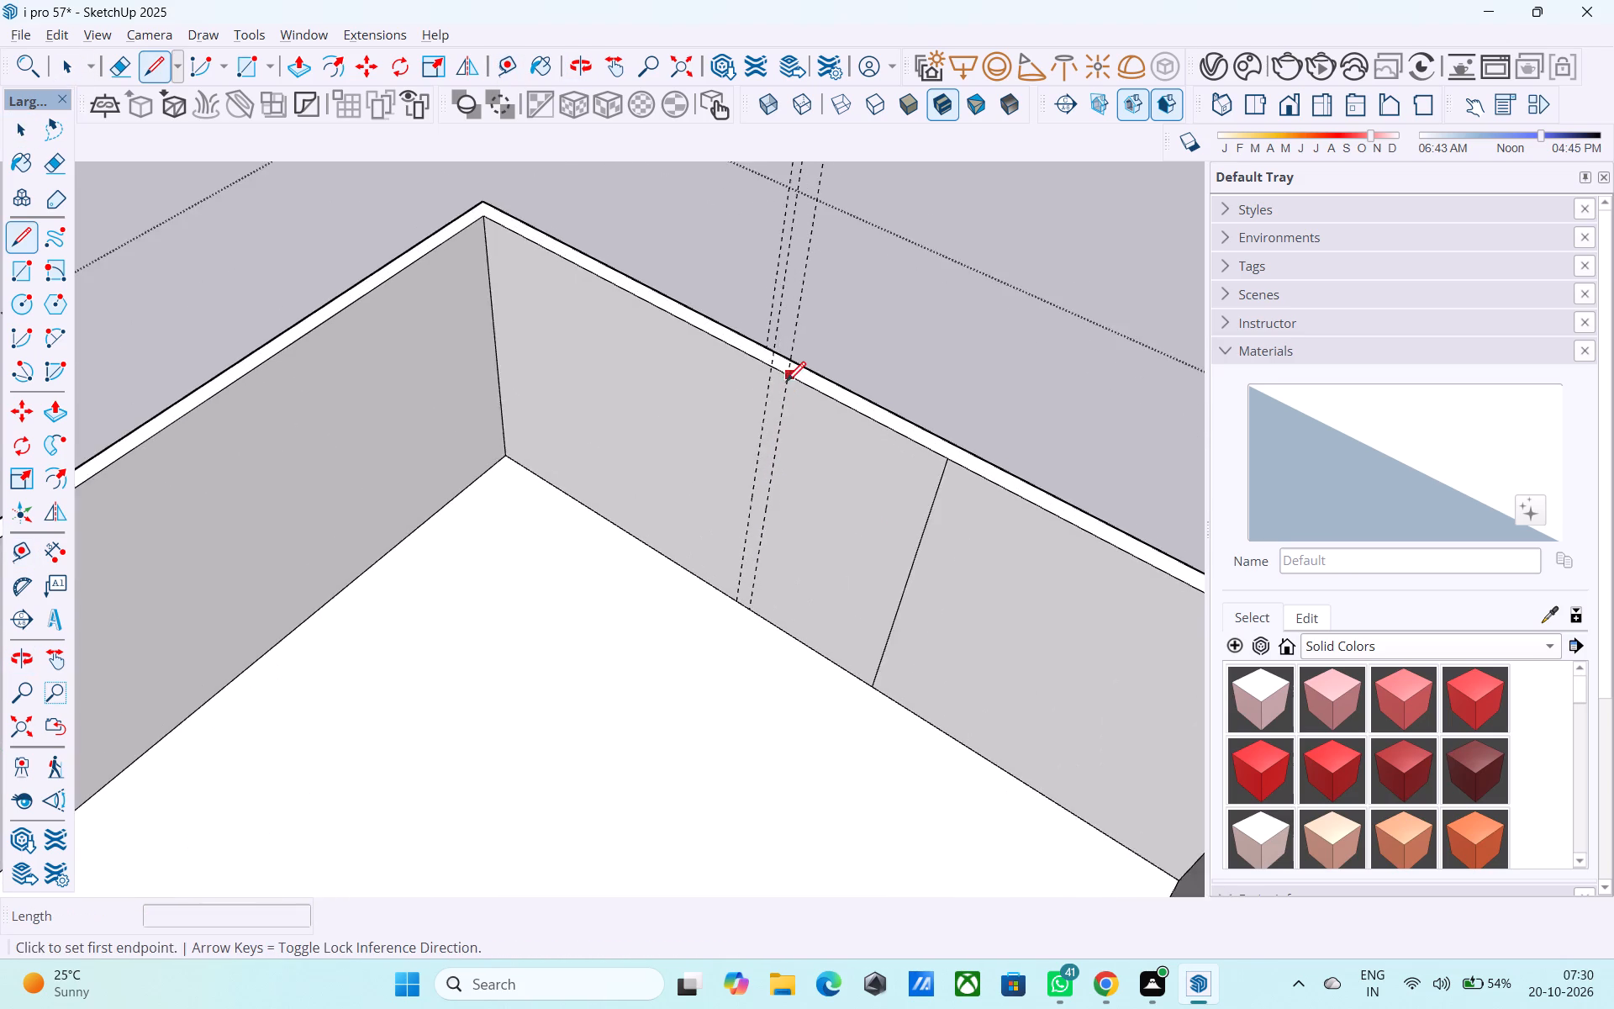
pyautogui.scroll(2, 786, 383)
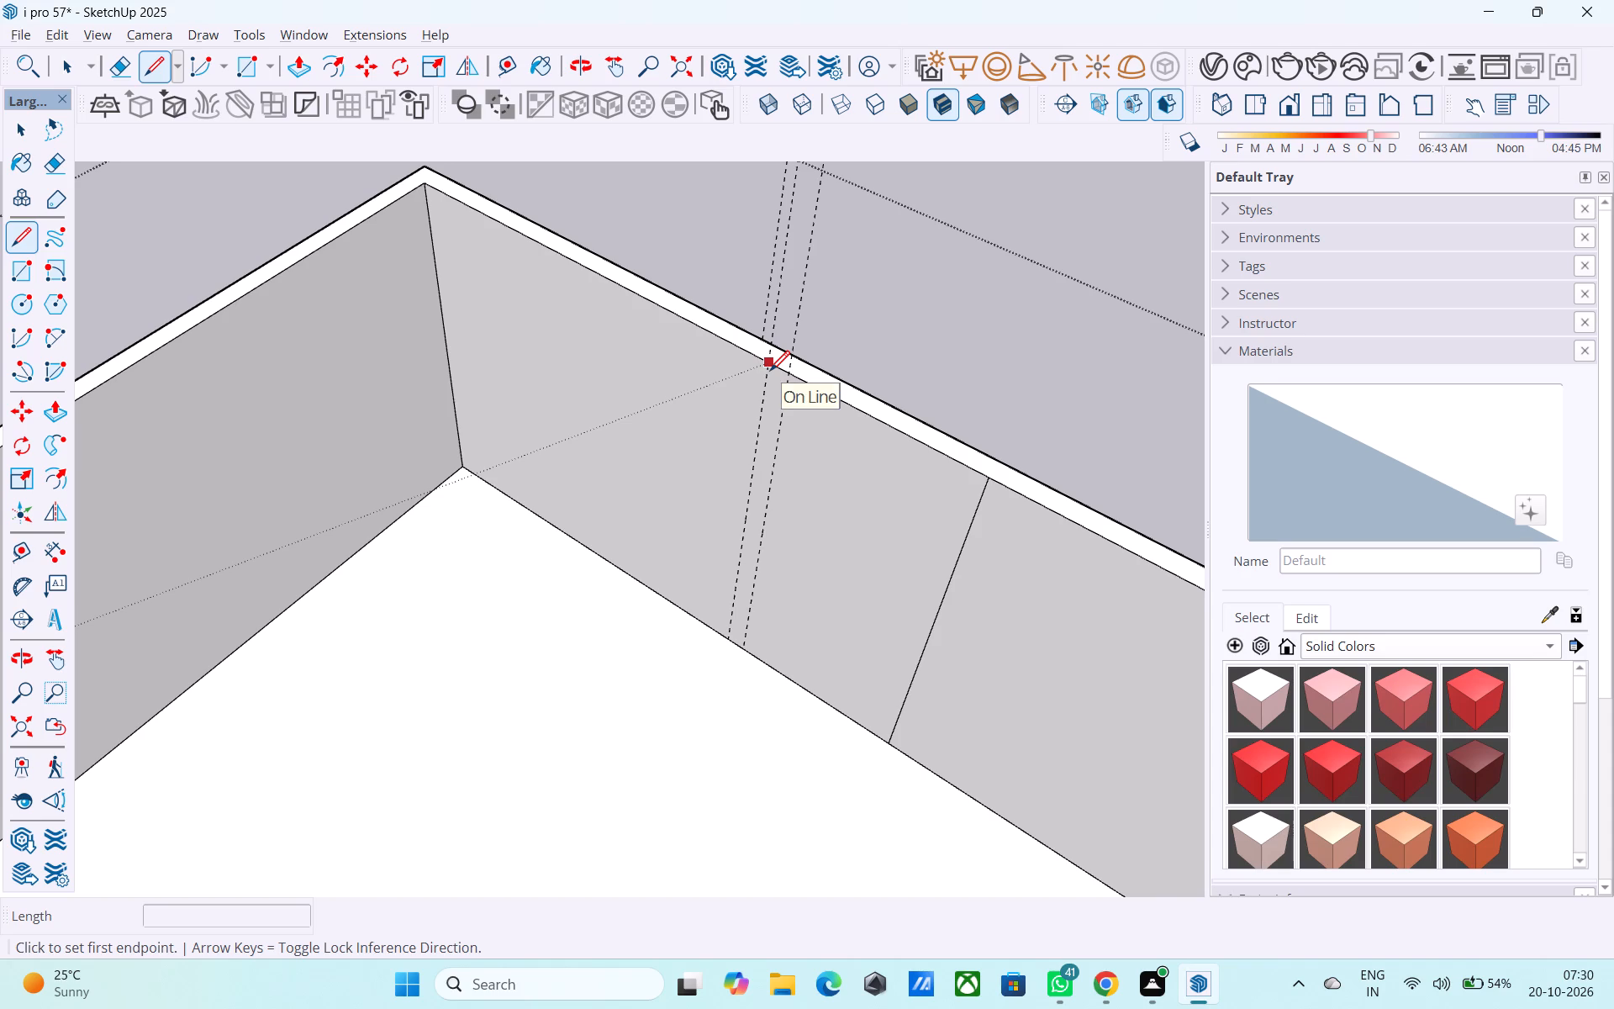
pyautogui.click(767, 365)
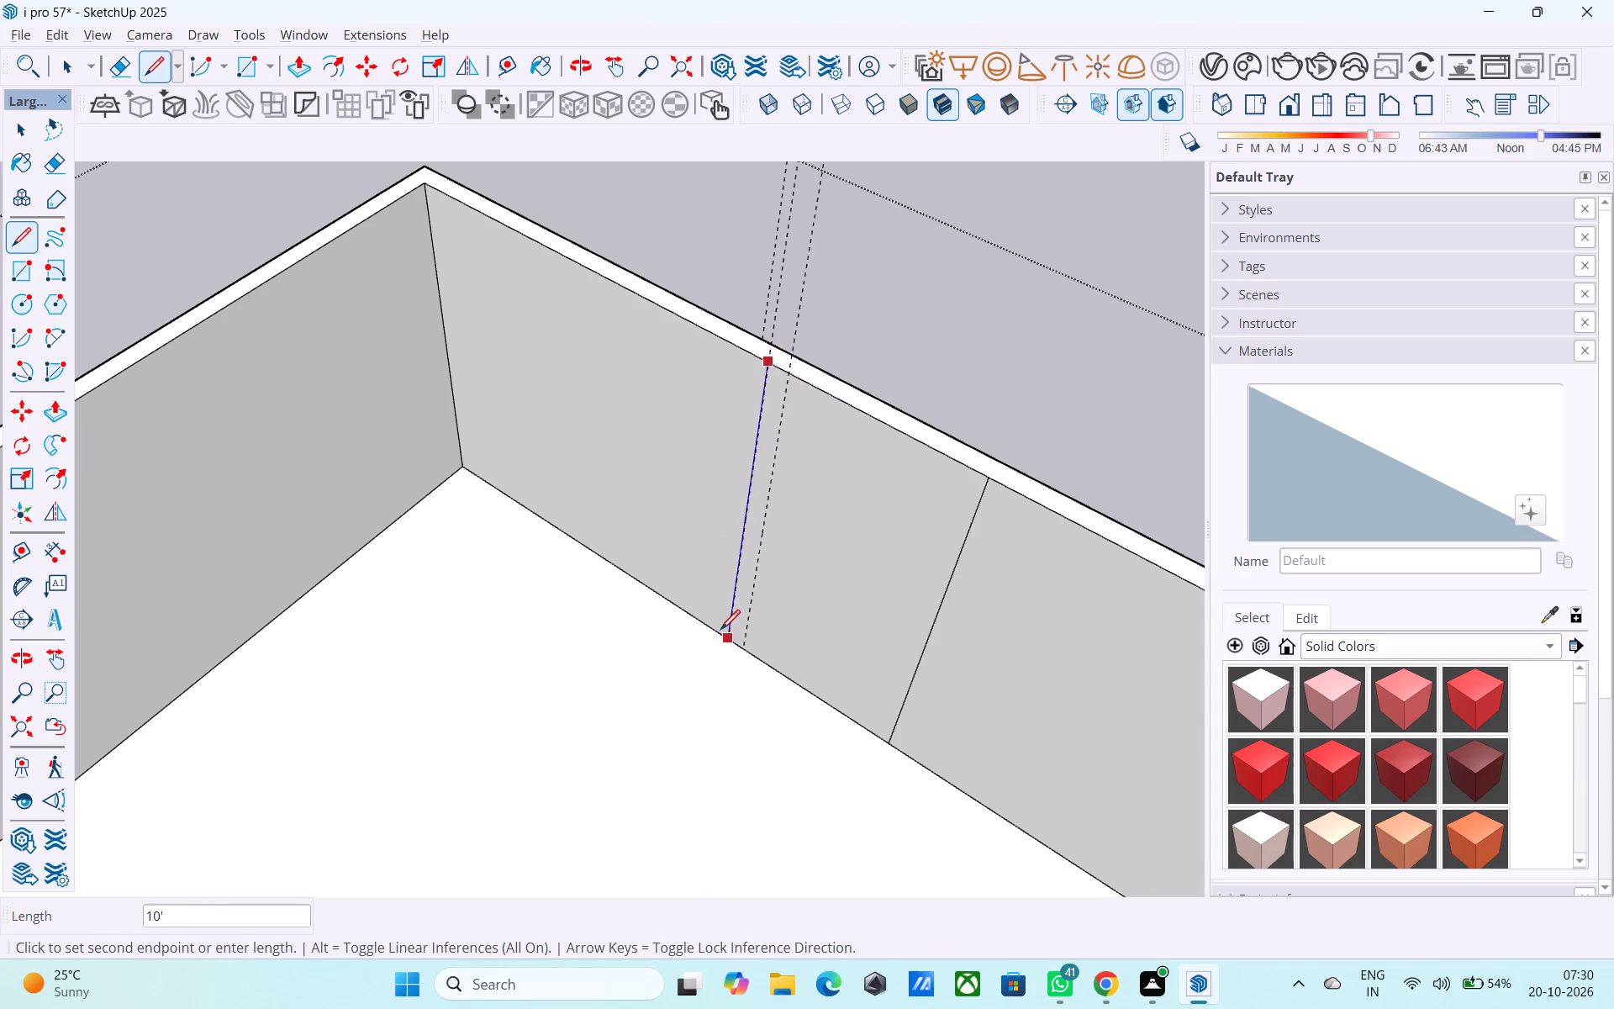
pyautogui.click(724, 638)
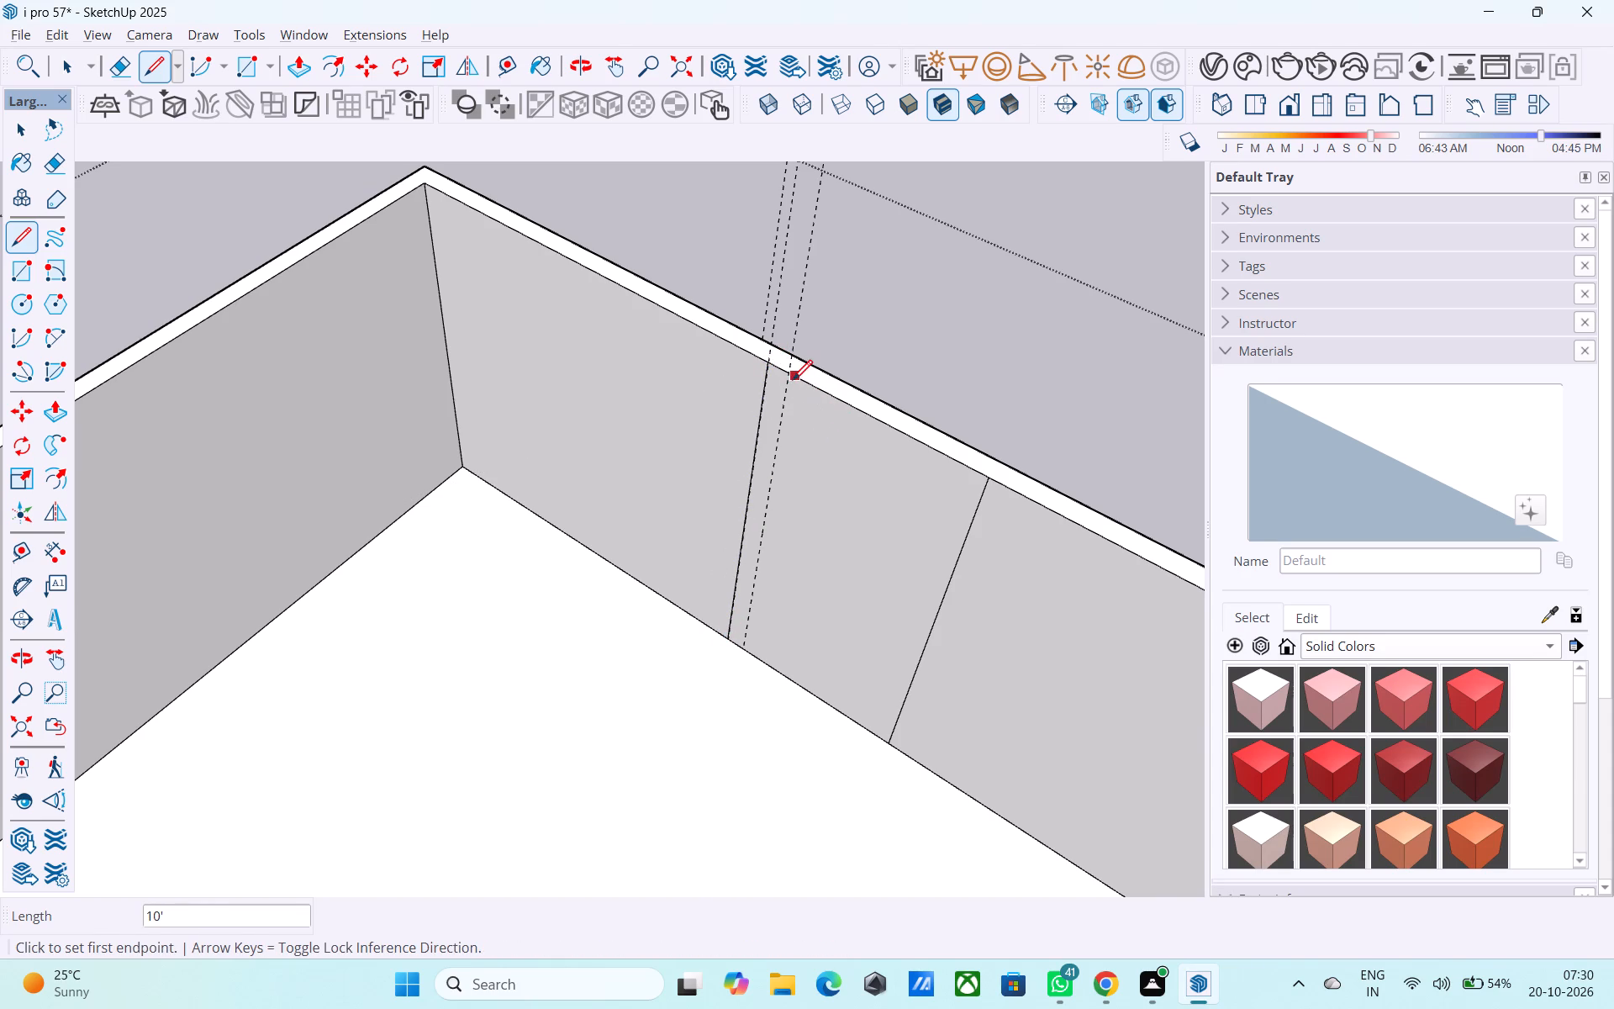
# Draw a 10' vertical line along the second guide, from the upper floor to the wall's inner top edge.
pyautogui.moveTo(787, 377); pyautogui.dragTo(200, 321, button='middle')
pyautogui.scroll(1, 787, 377)
pyautogui.scroll(2, 588, 533)
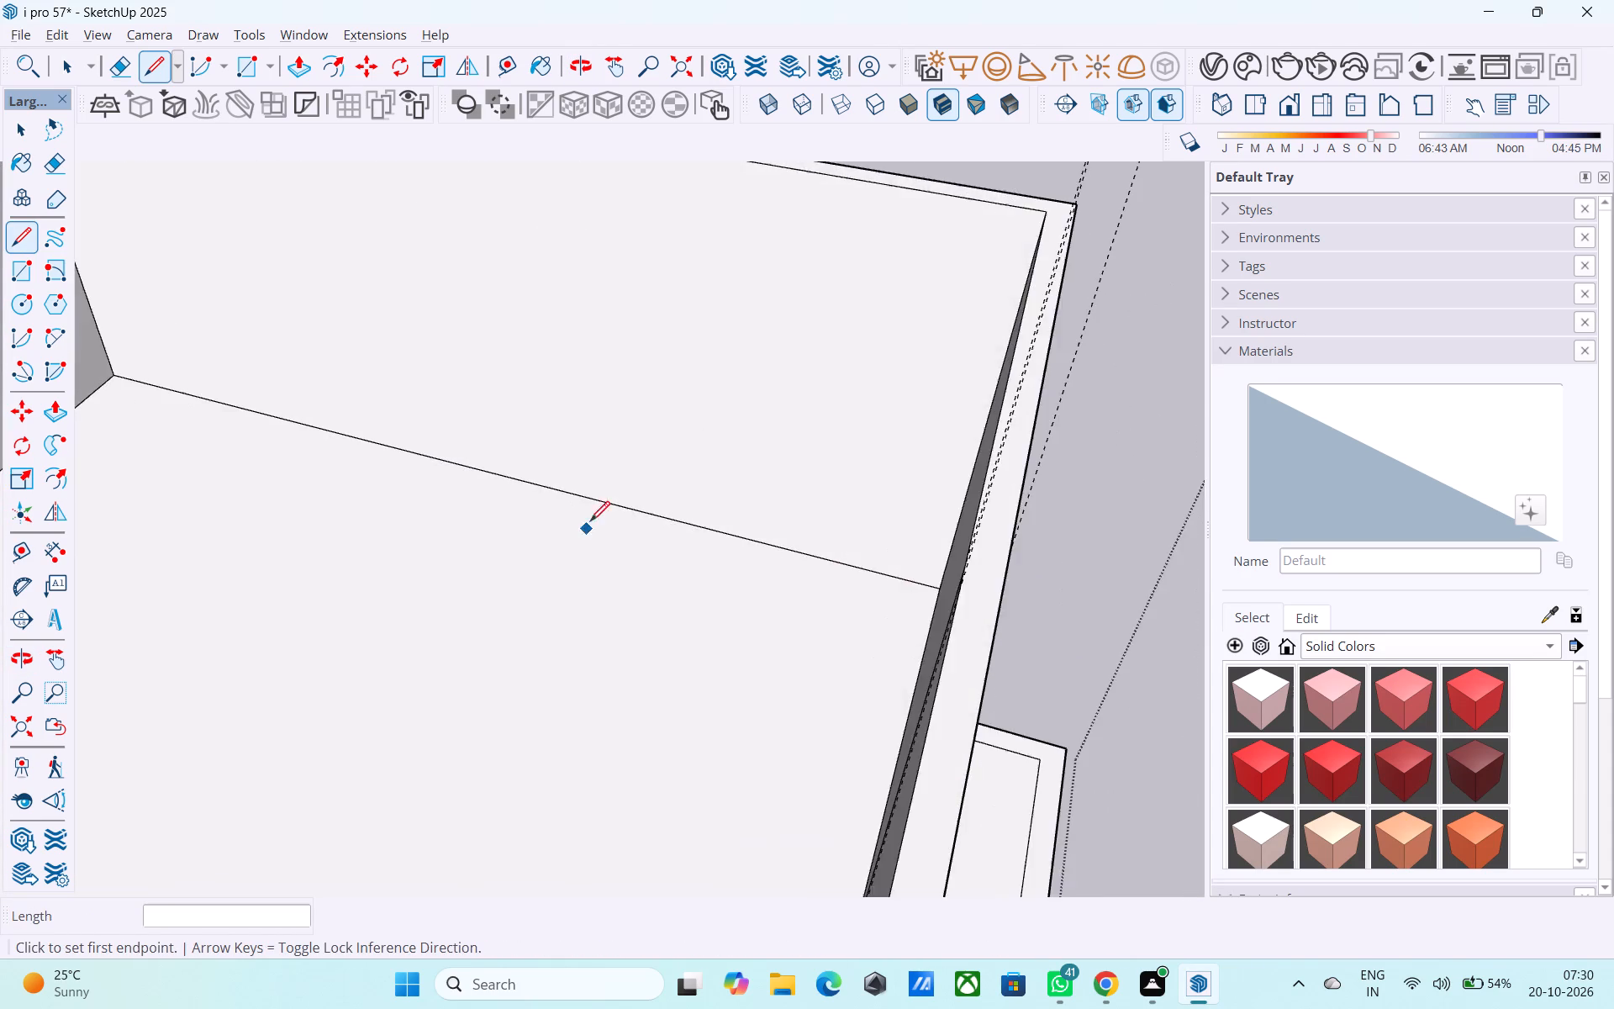
pyautogui.scroll(3, 590, 523)
pyautogui.scroll(-5, 258, 442)
pyautogui.moveTo(617, 511); pyautogui.dragTo(883, 519, button='middle')
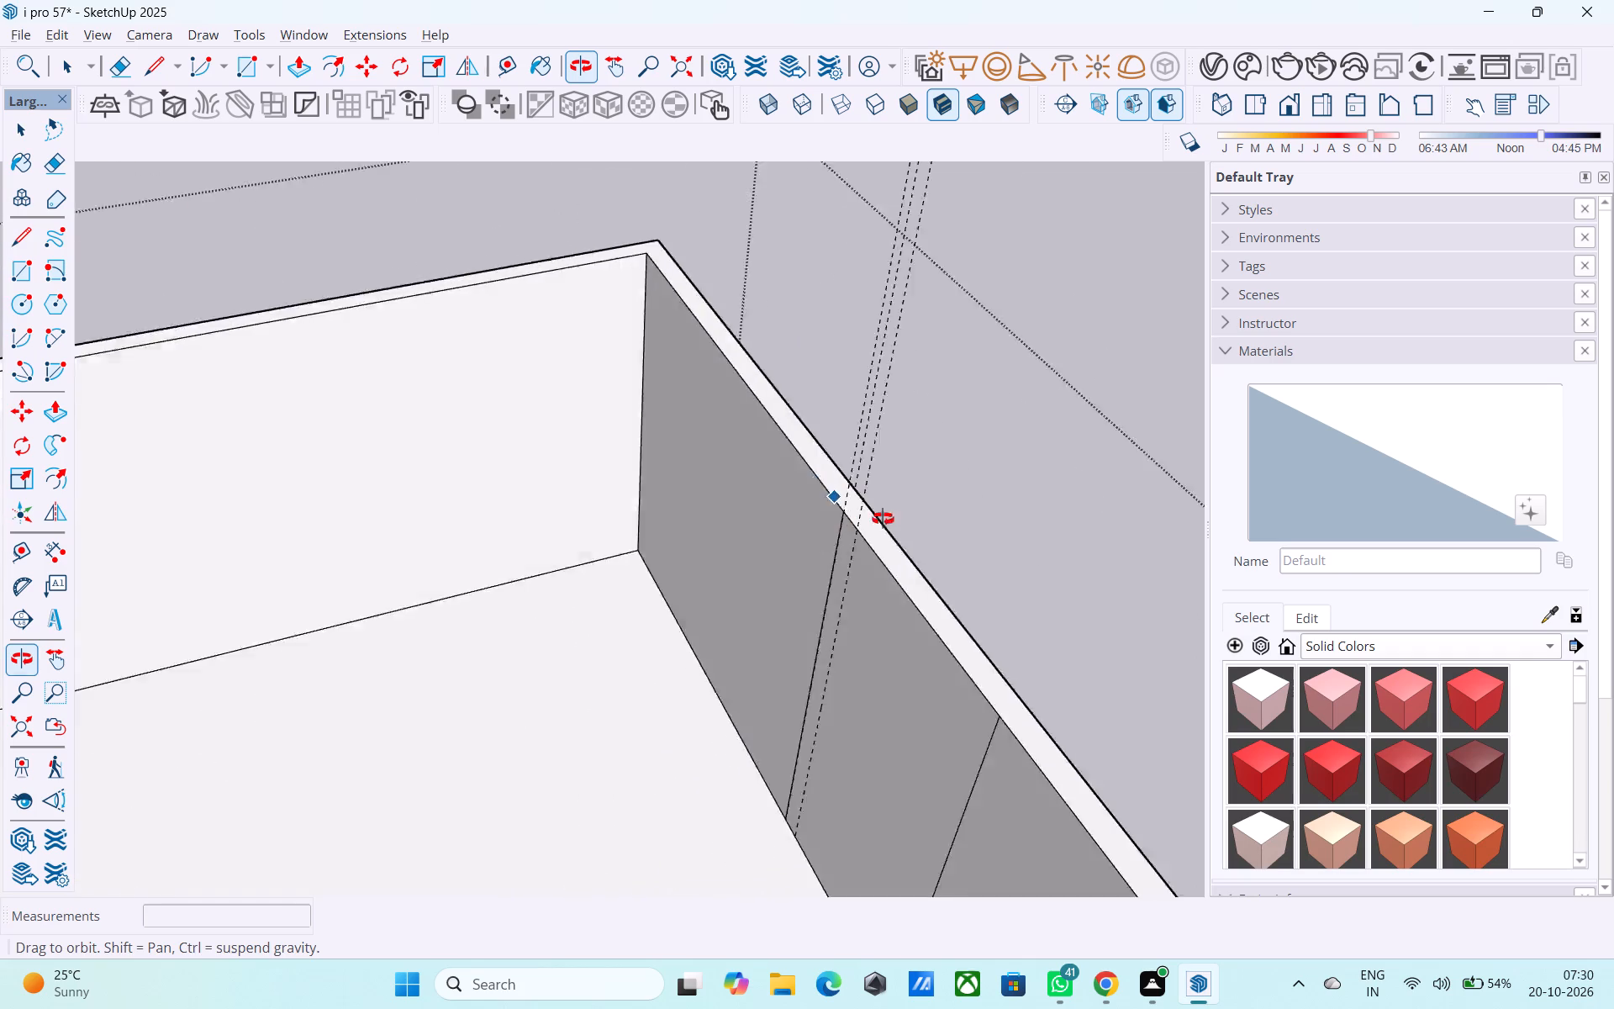
pyautogui.moveTo(883, 519); pyautogui.dragTo(942, 515, button='middle')
pyautogui.scroll(16, 1139, 465)
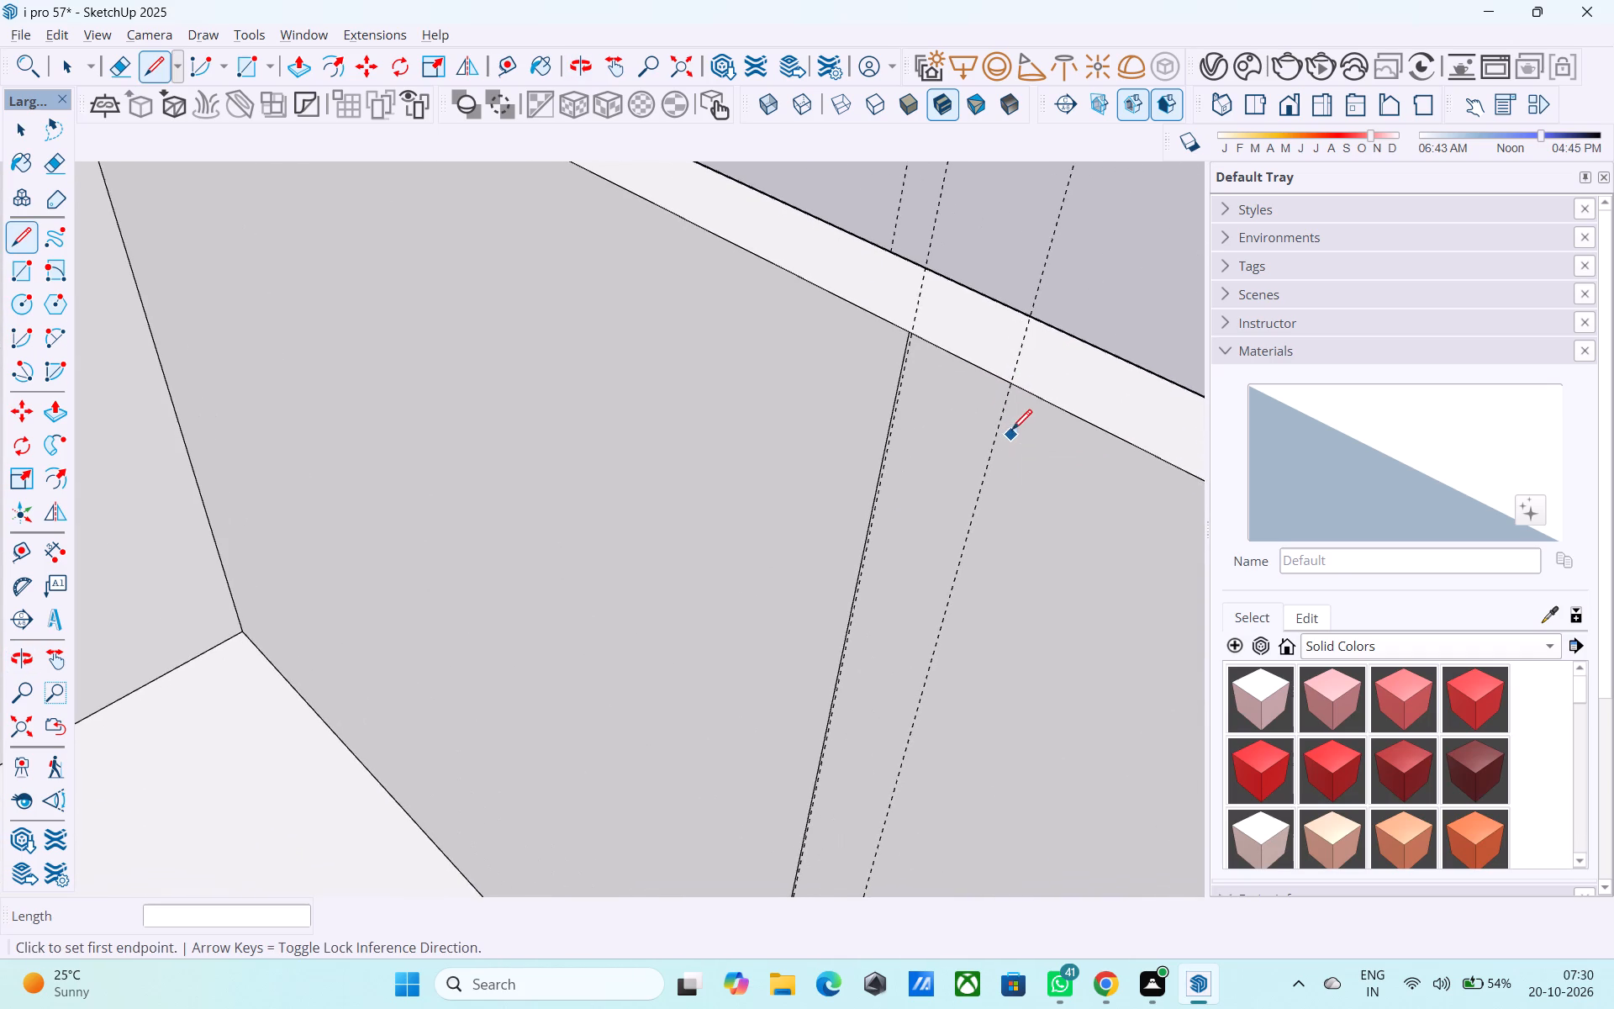
pyautogui.scroll(4, 1010, 420)
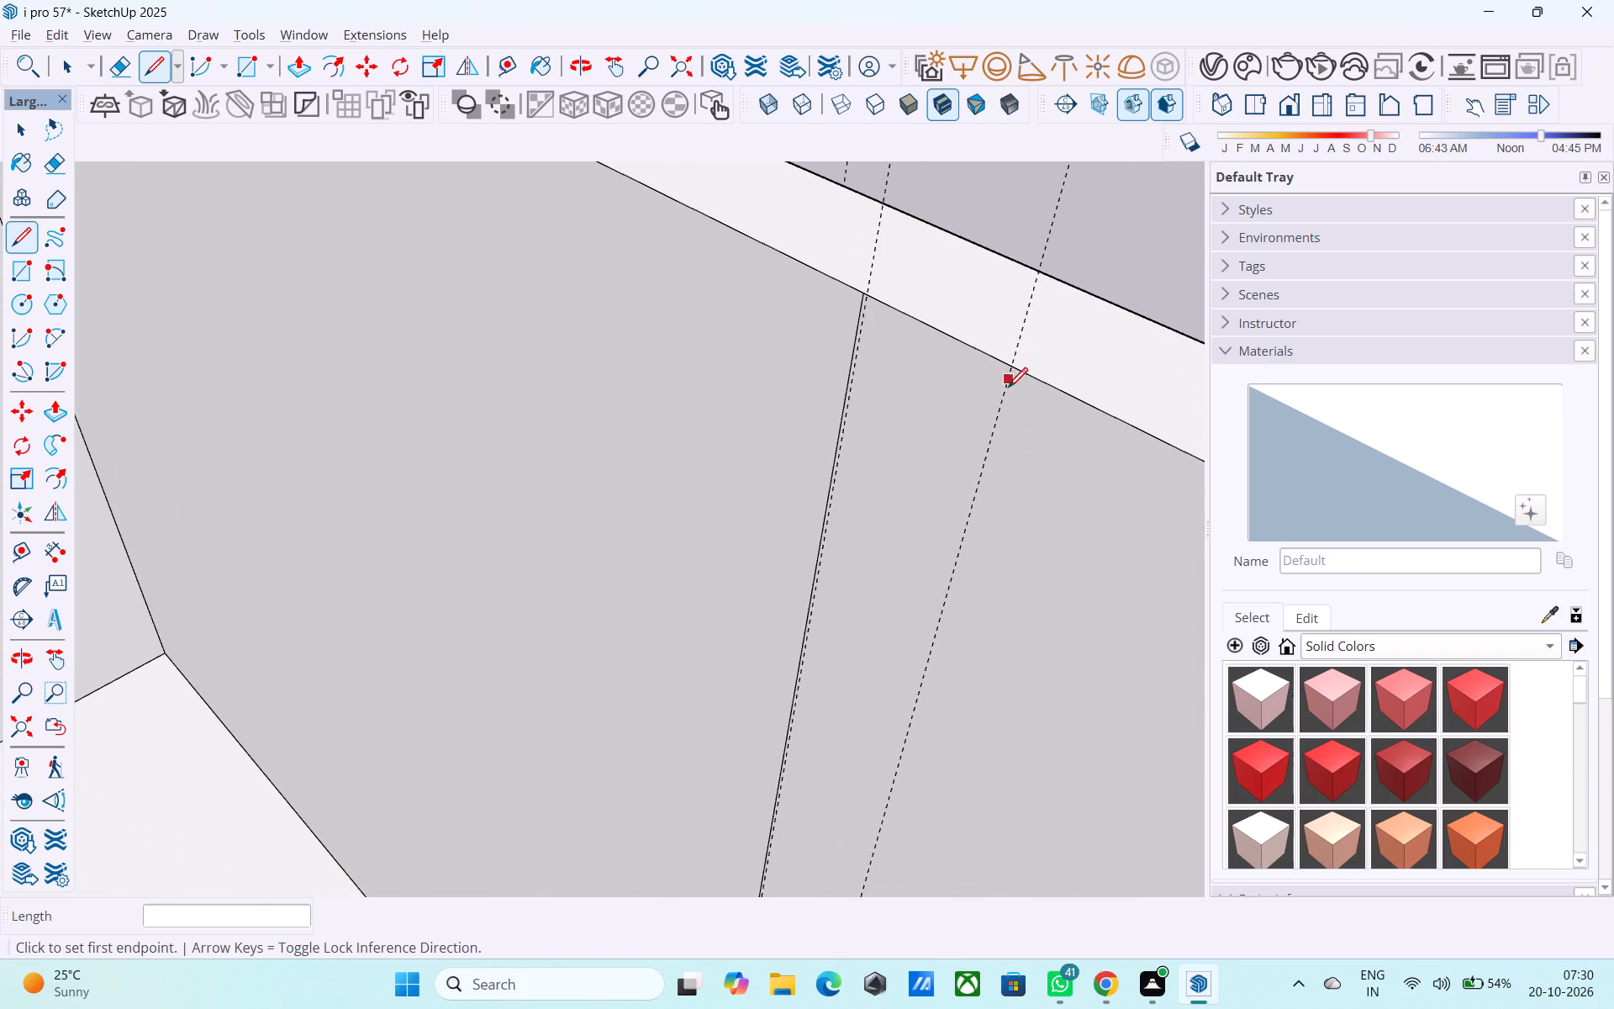
pyautogui.scroll(-13, 910, 358)
pyautogui.scroll(-1, 830, 710)
pyautogui.moveTo(820, 700); pyautogui.dragTo(789, 603, button='middle')
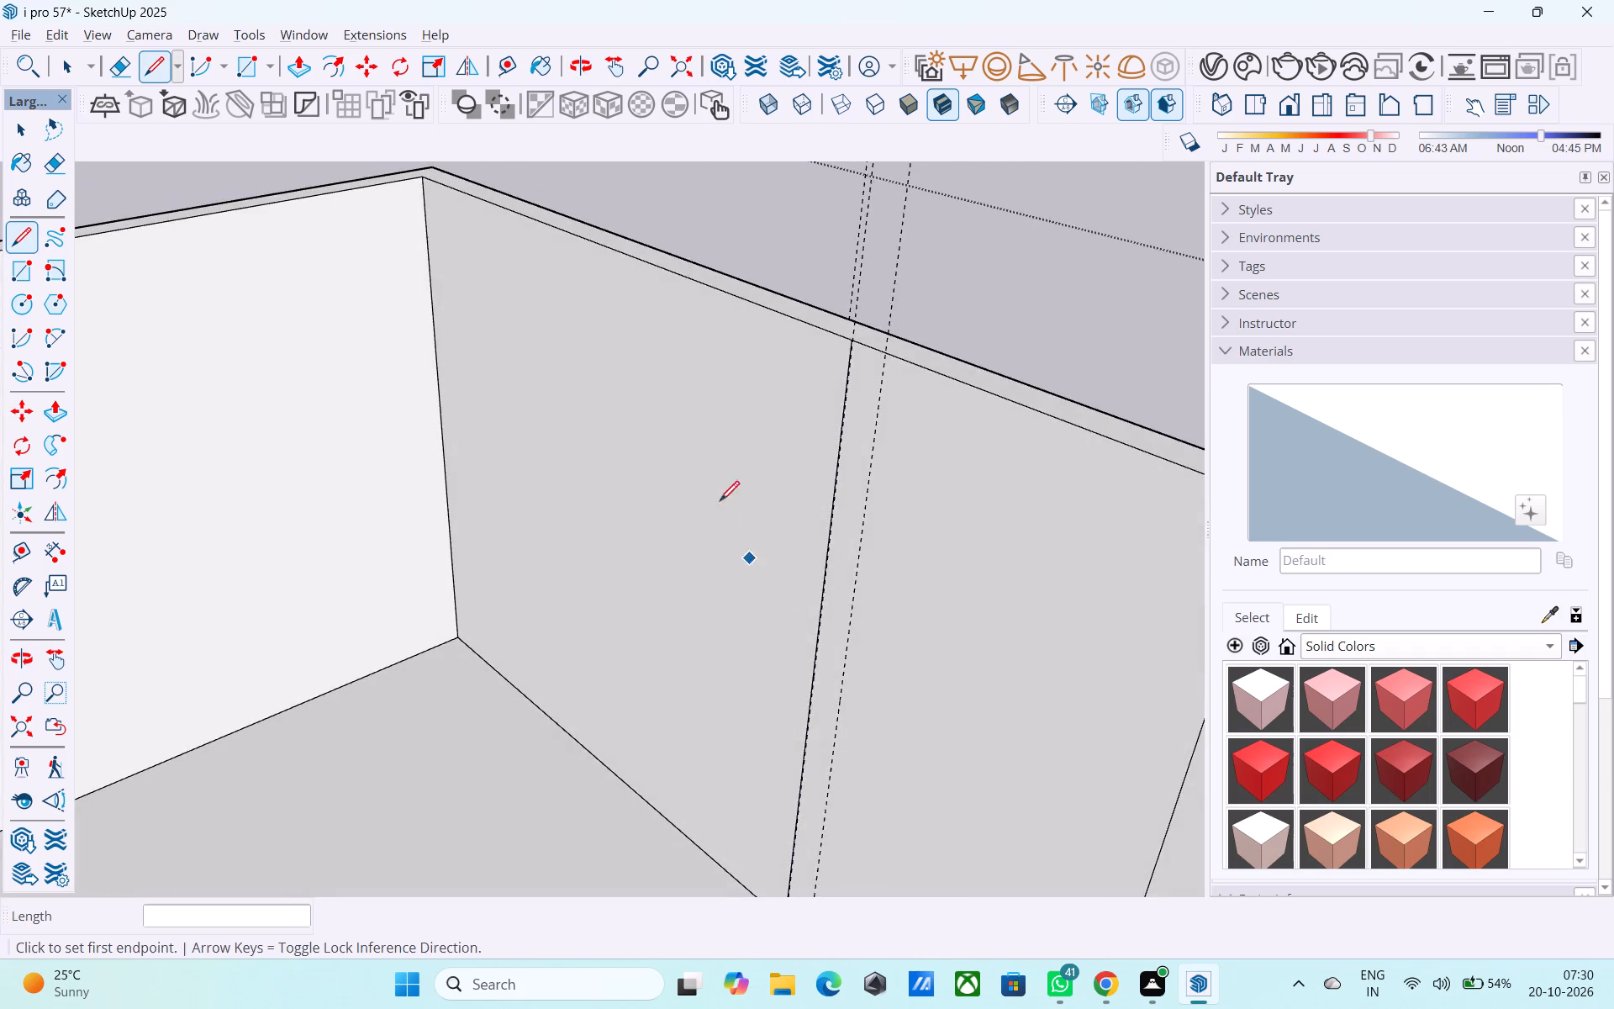
pyautogui.scroll(-8, 712, 472)
pyautogui.scroll(14, 743, 685)
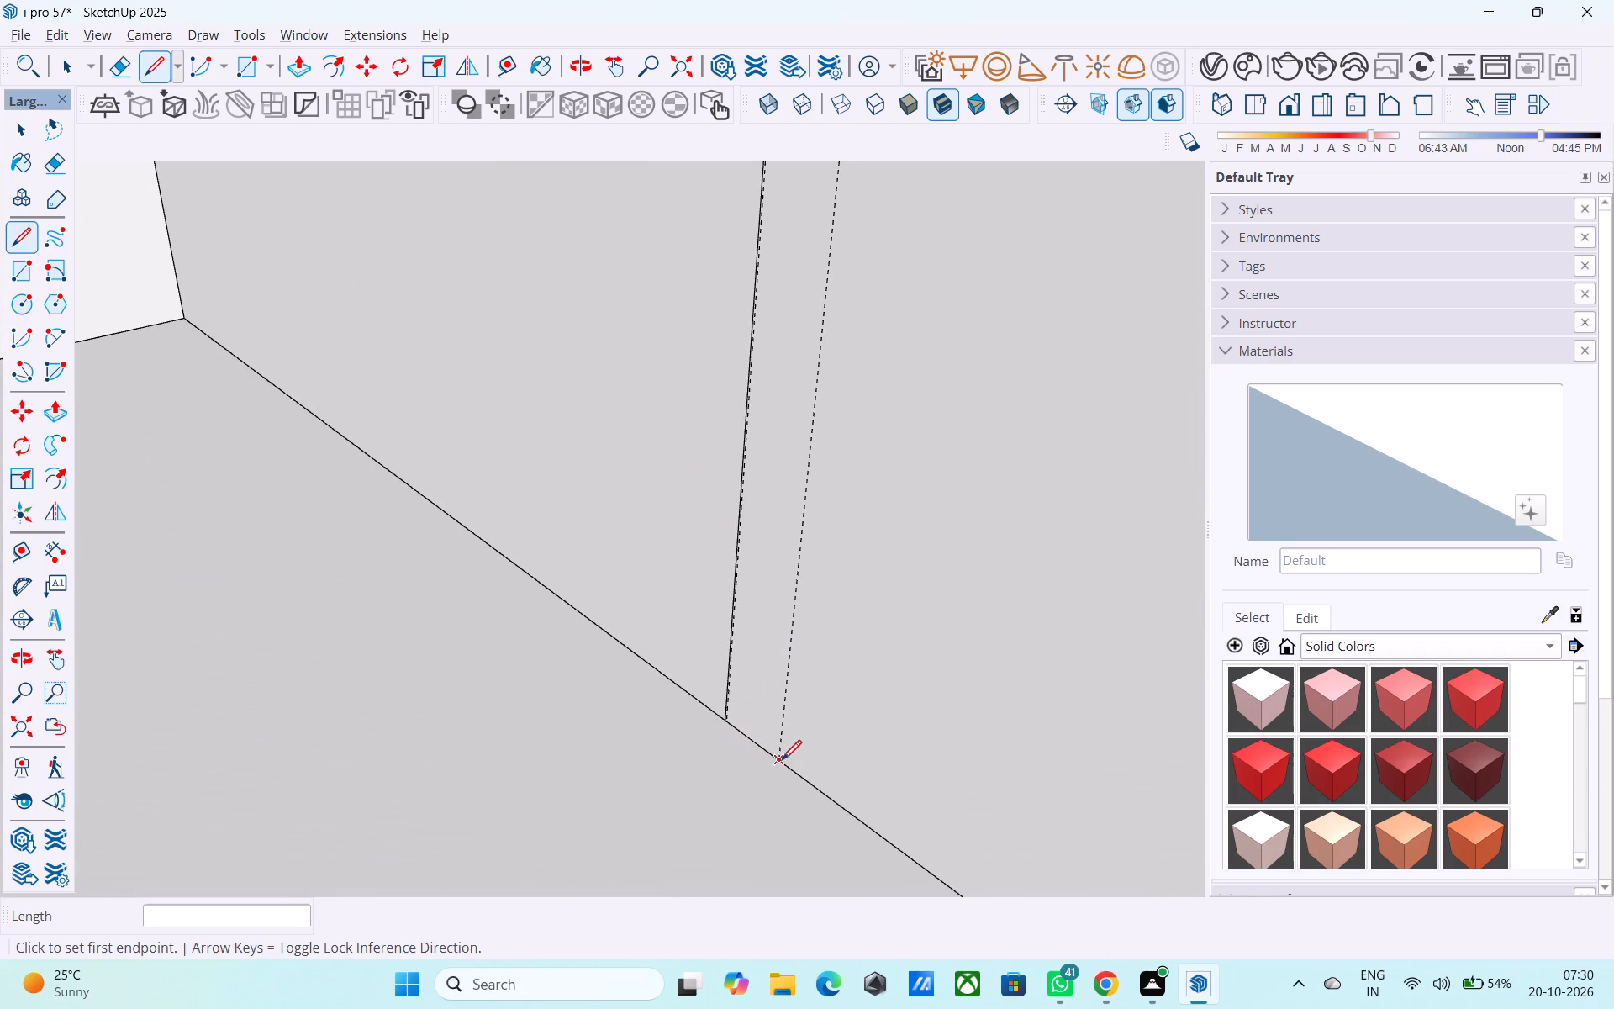
pyautogui.click(782, 759)
pyautogui.scroll(-18, 821, 500)
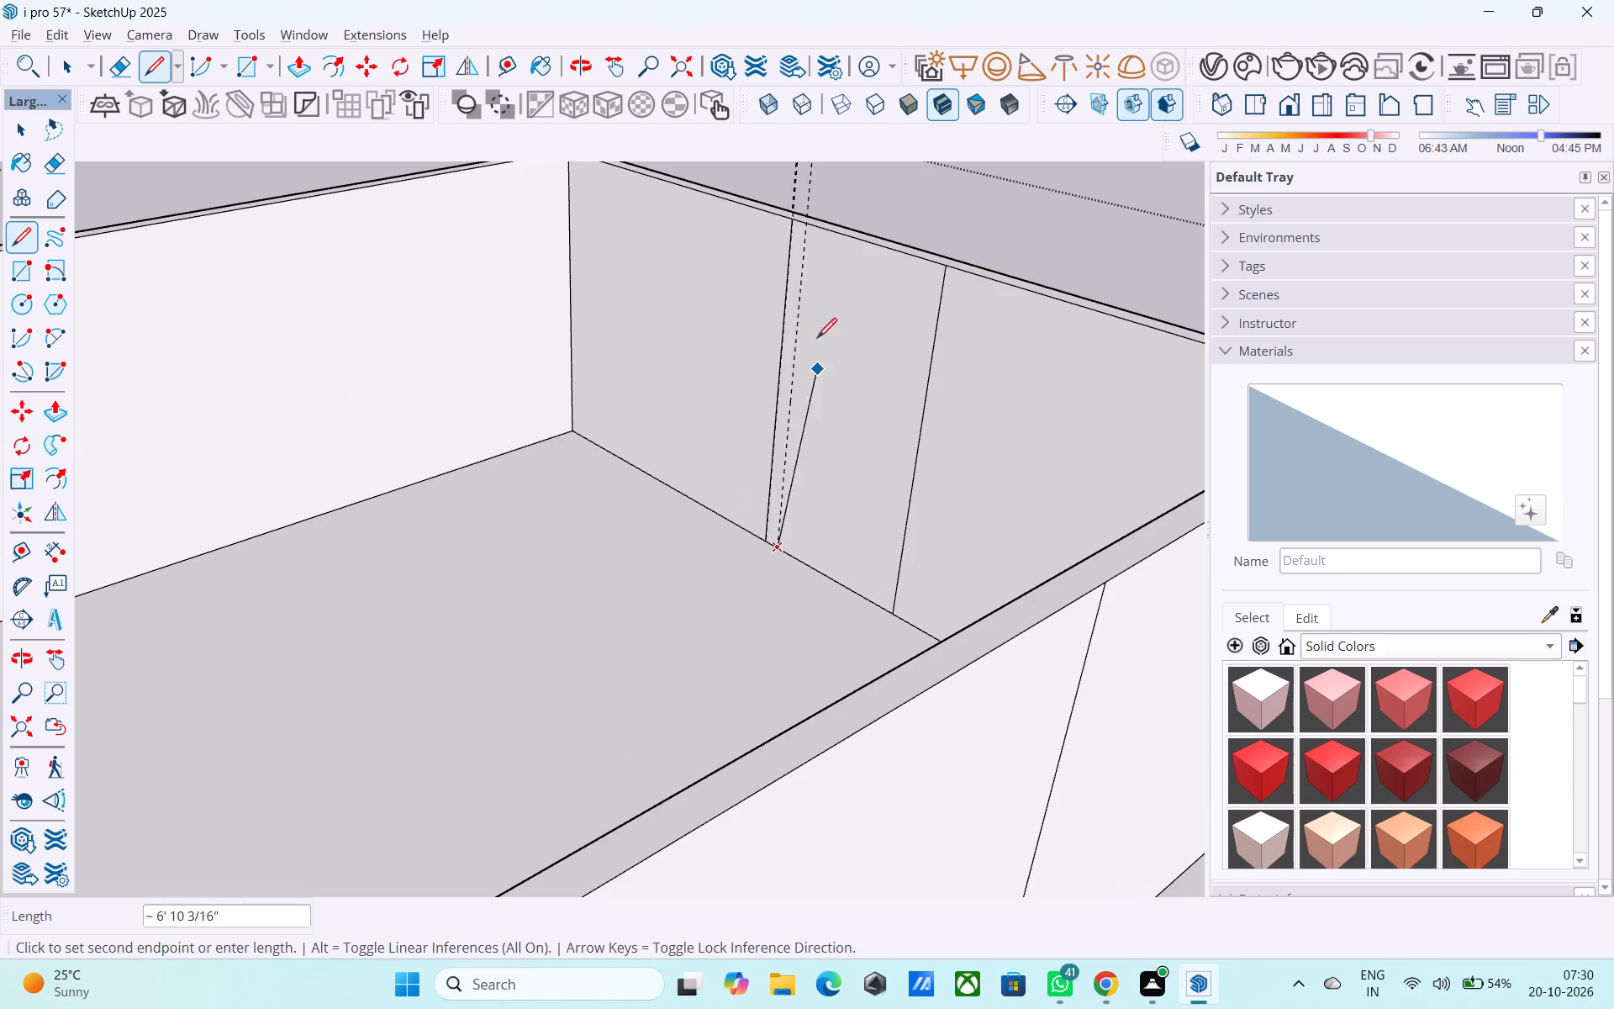
pyautogui.click(811, 216)
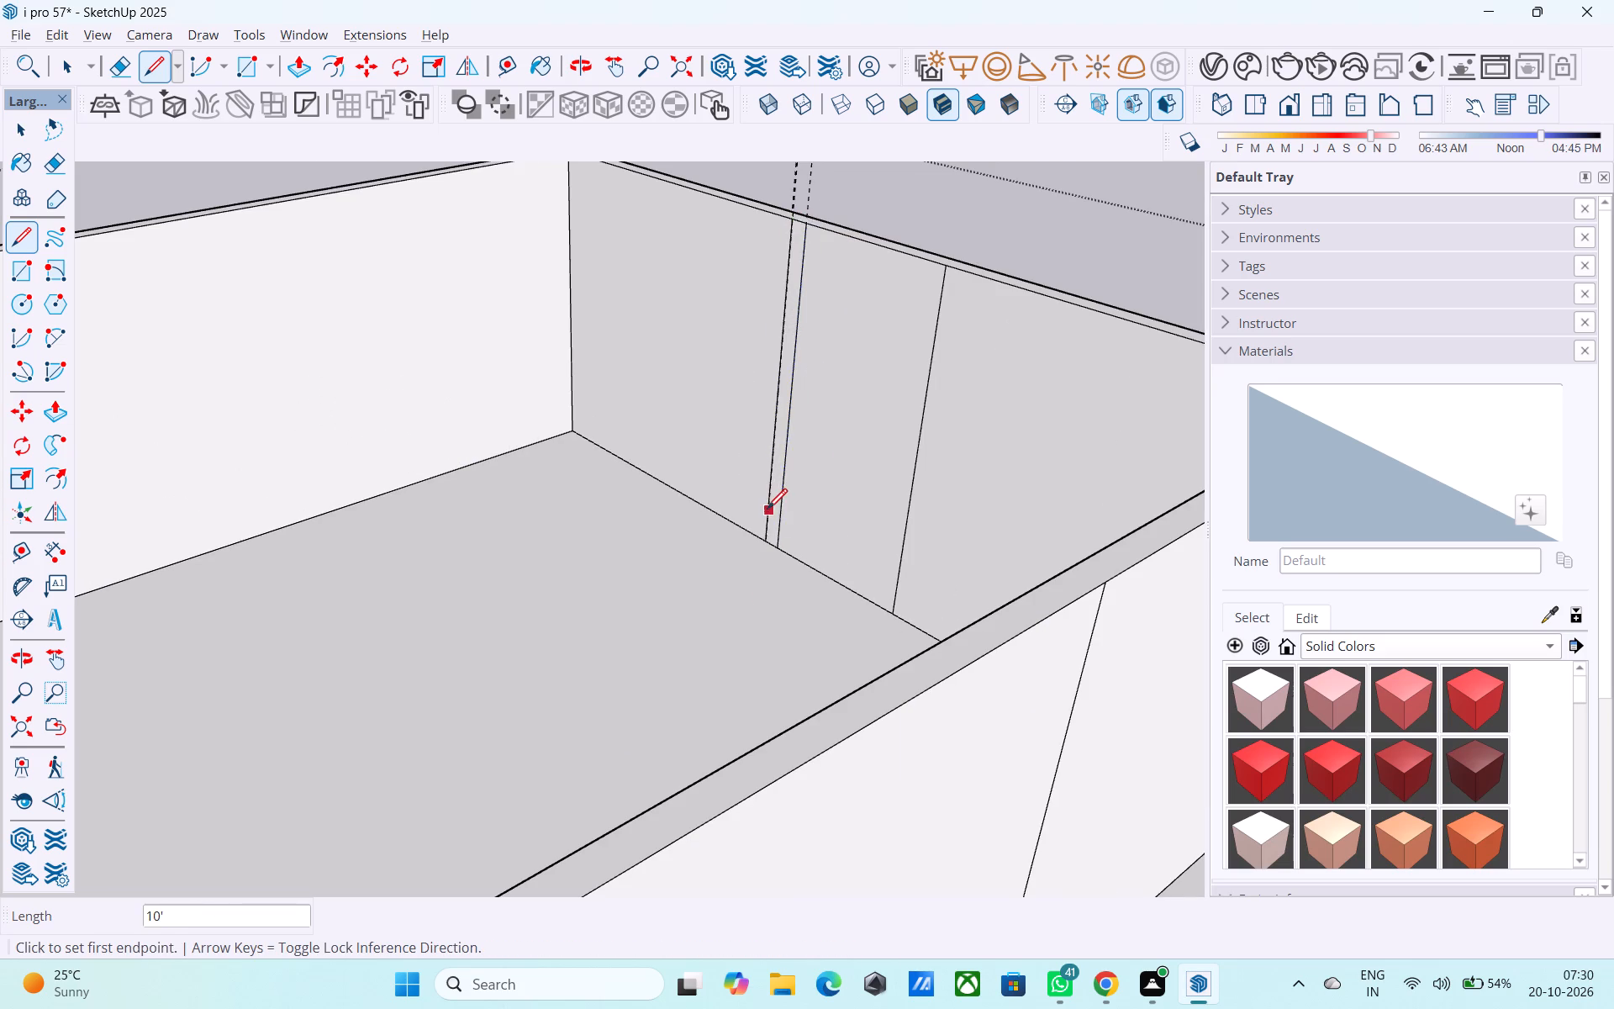
# Redraw the 10' vertical line exactly on the first guide, from its intersection with the floor edge to the wall's inner top edge.
pyautogui.scroll(20, 767, 510)
pyautogui.scroll(10, 767, 510)
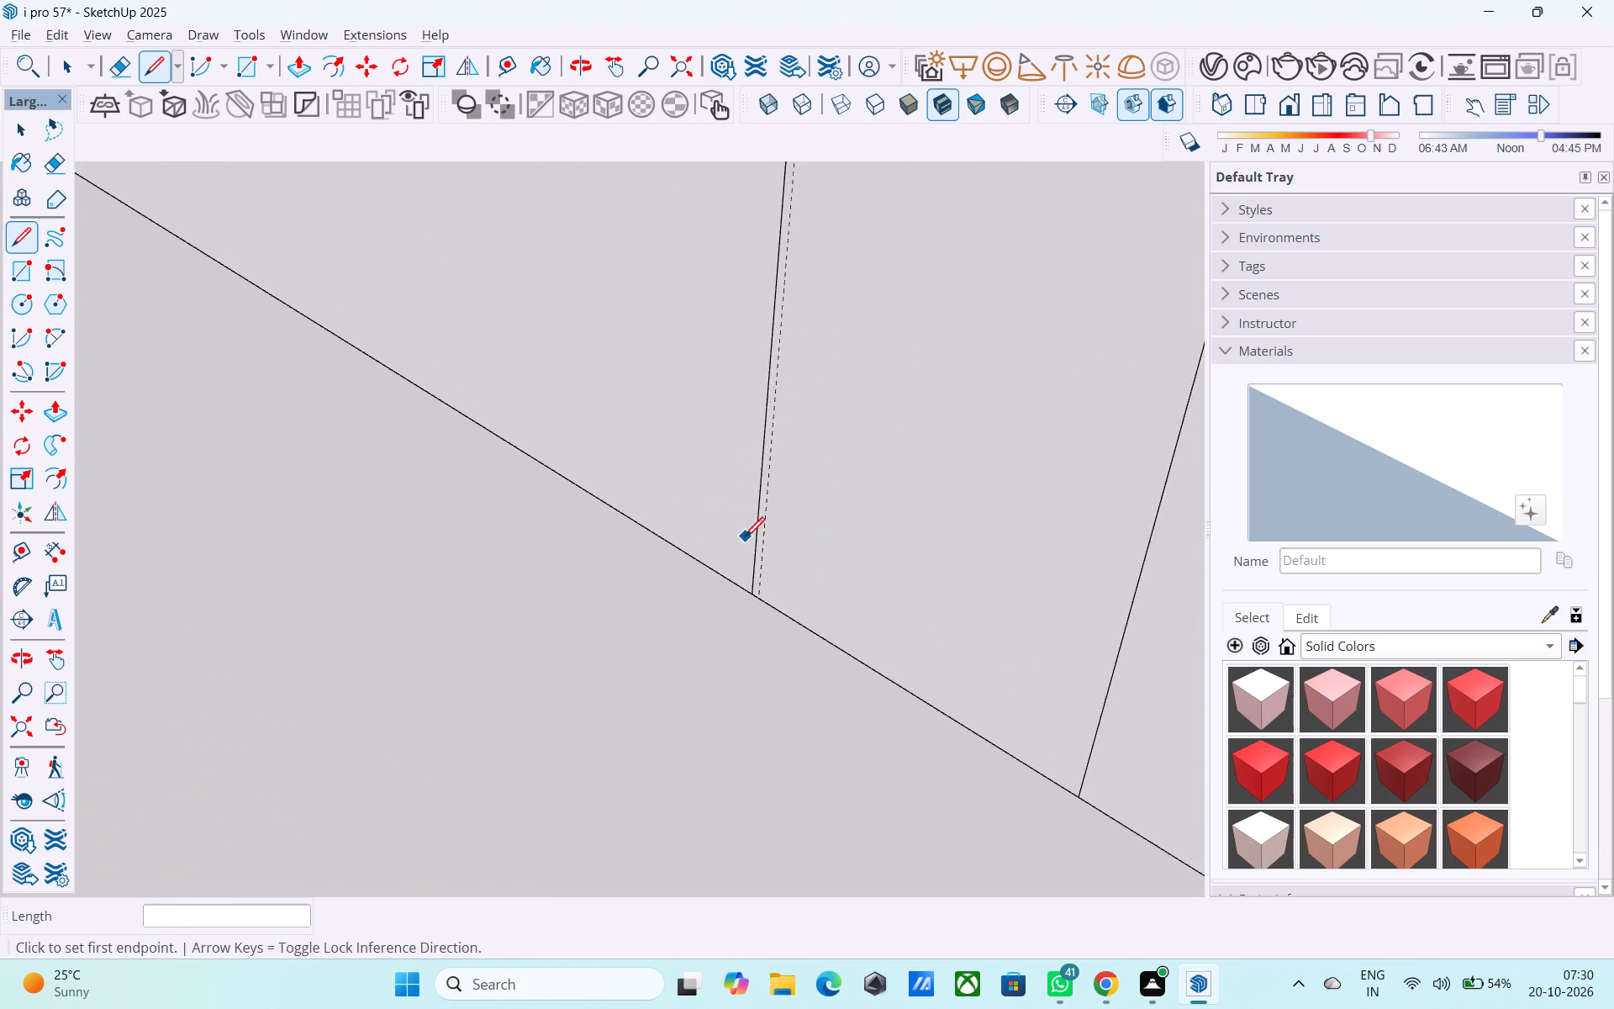
pyautogui.scroll(10, 745, 539)
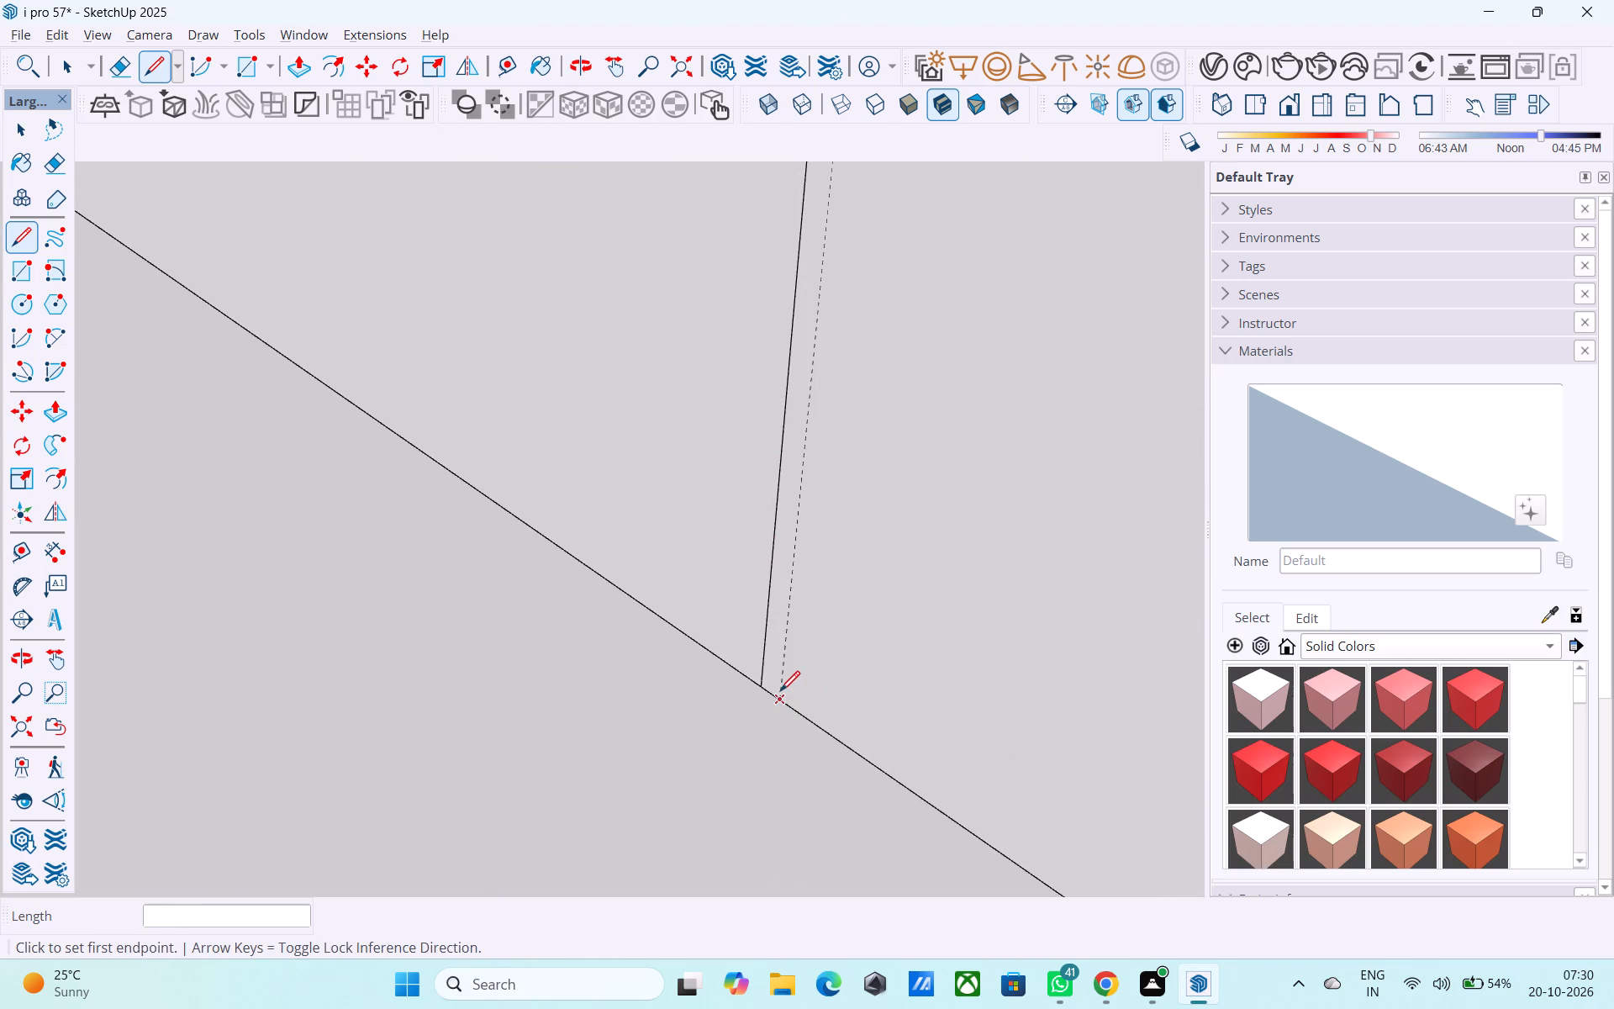
pyautogui.click(780, 693)
pyautogui.scroll(-20, 780, 714)
pyautogui.scroll(-12, 780, 714)
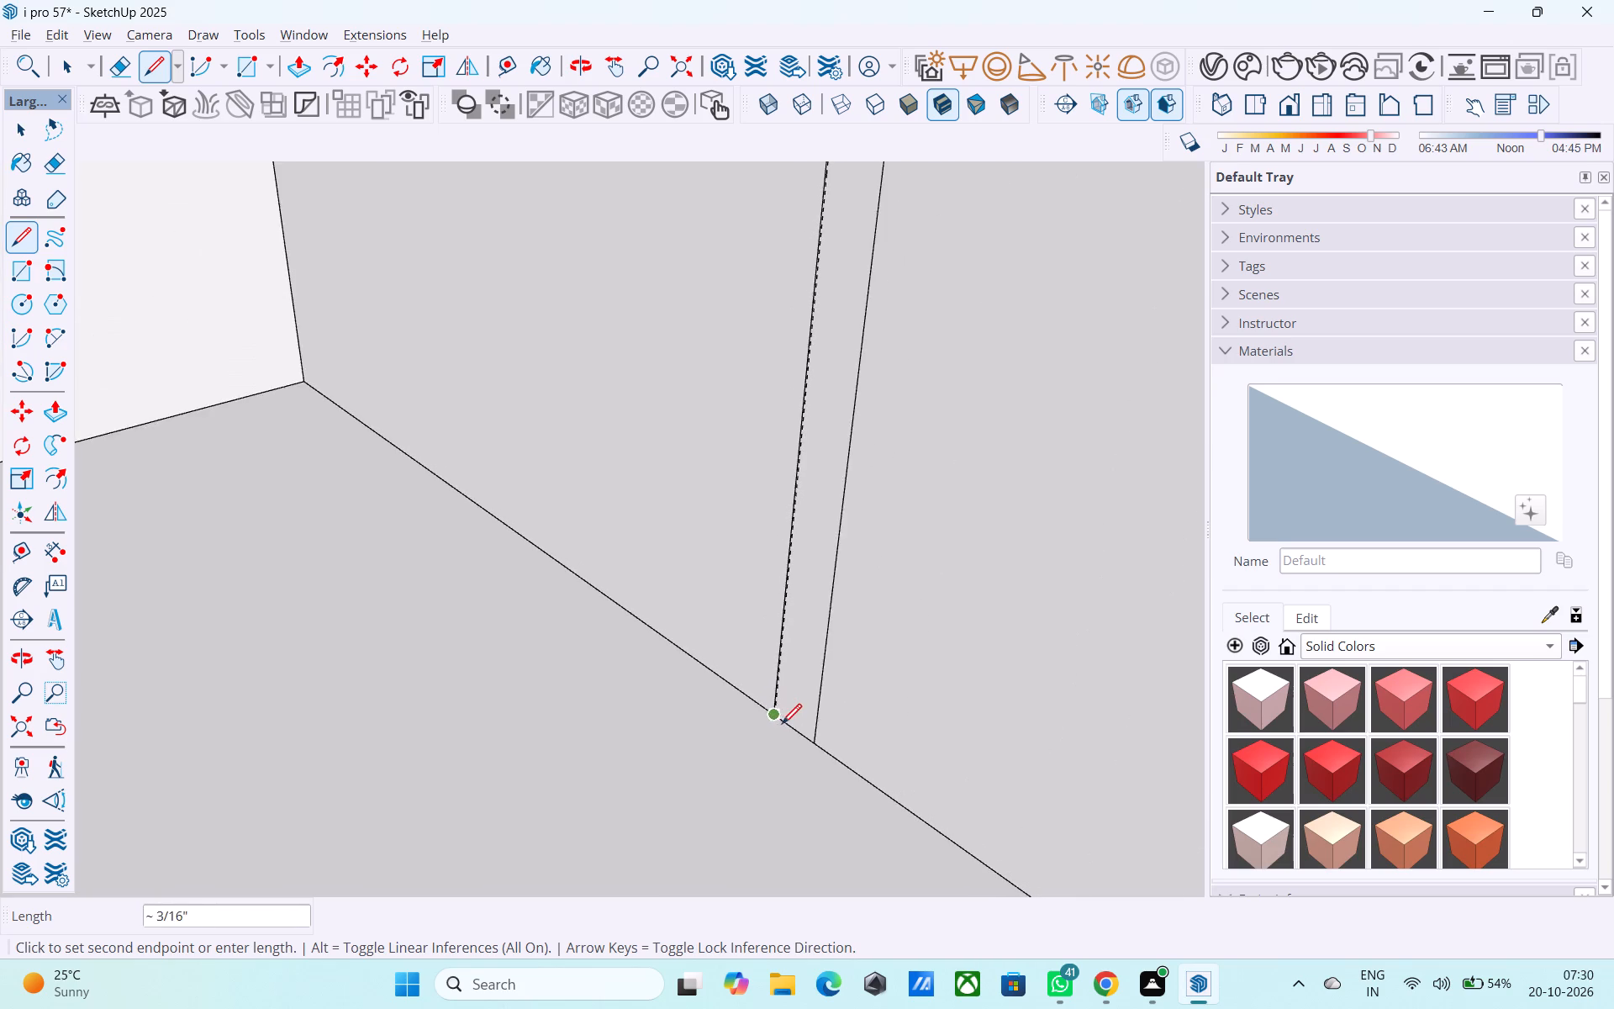
pyautogui.scroll(-8, 782, 726)
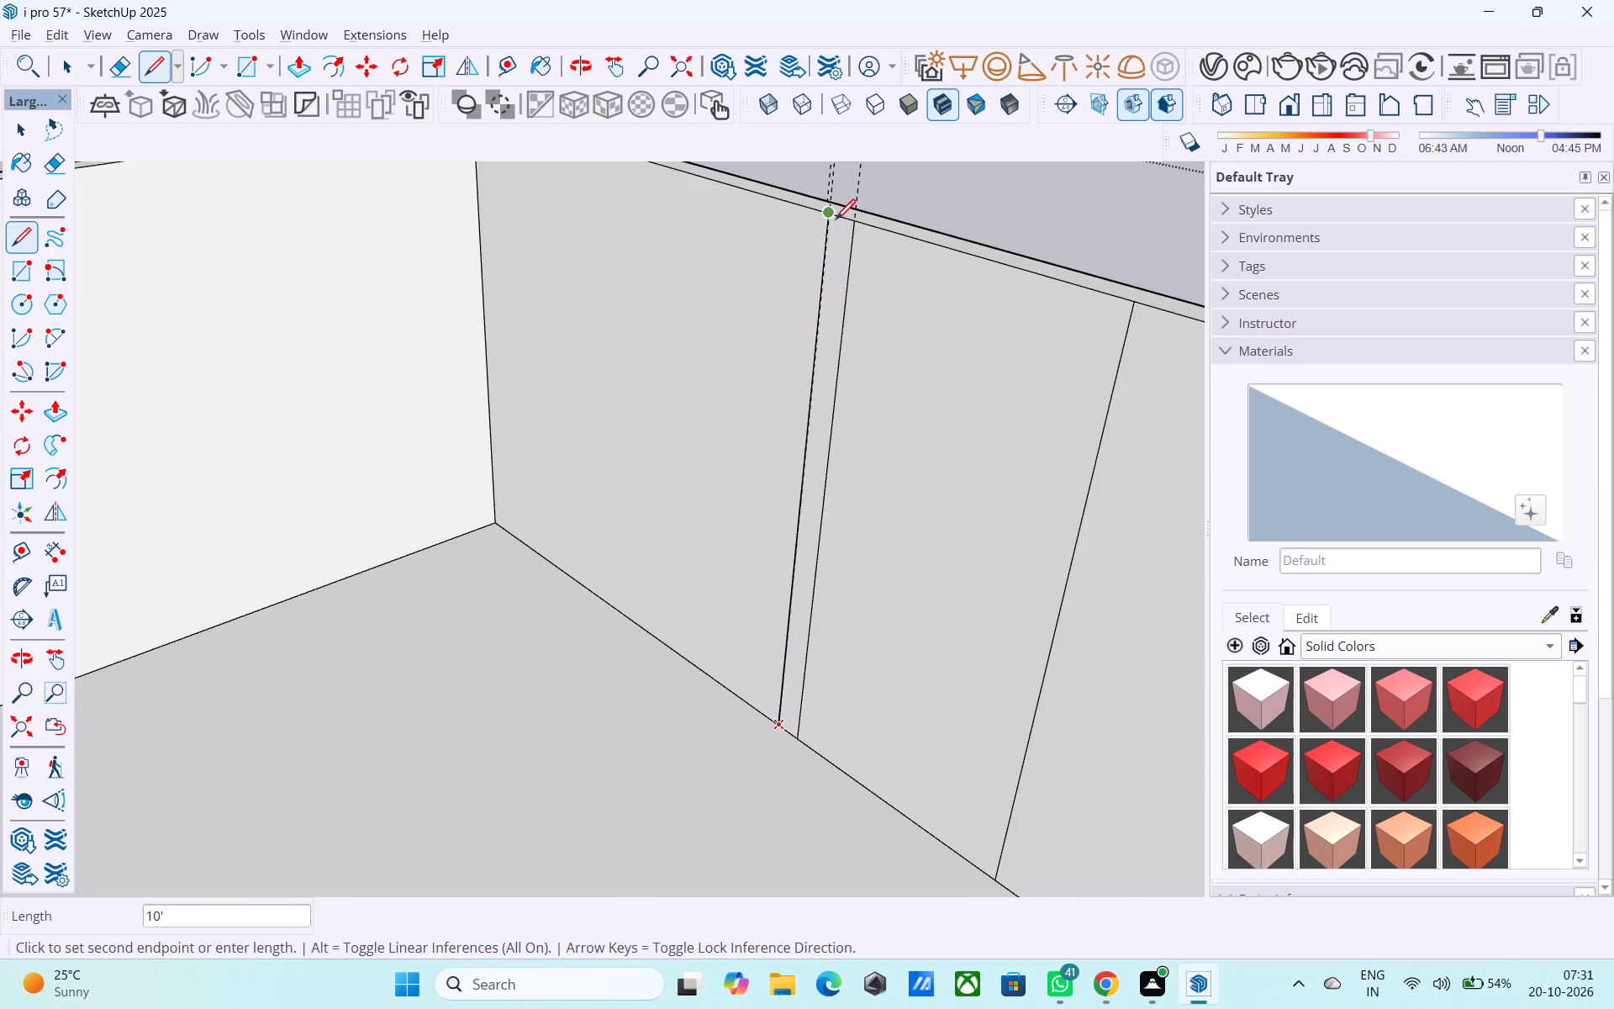
pyautogui.scroll(20, 836, 220)
pyautogui.scroll(7, 836, 220)
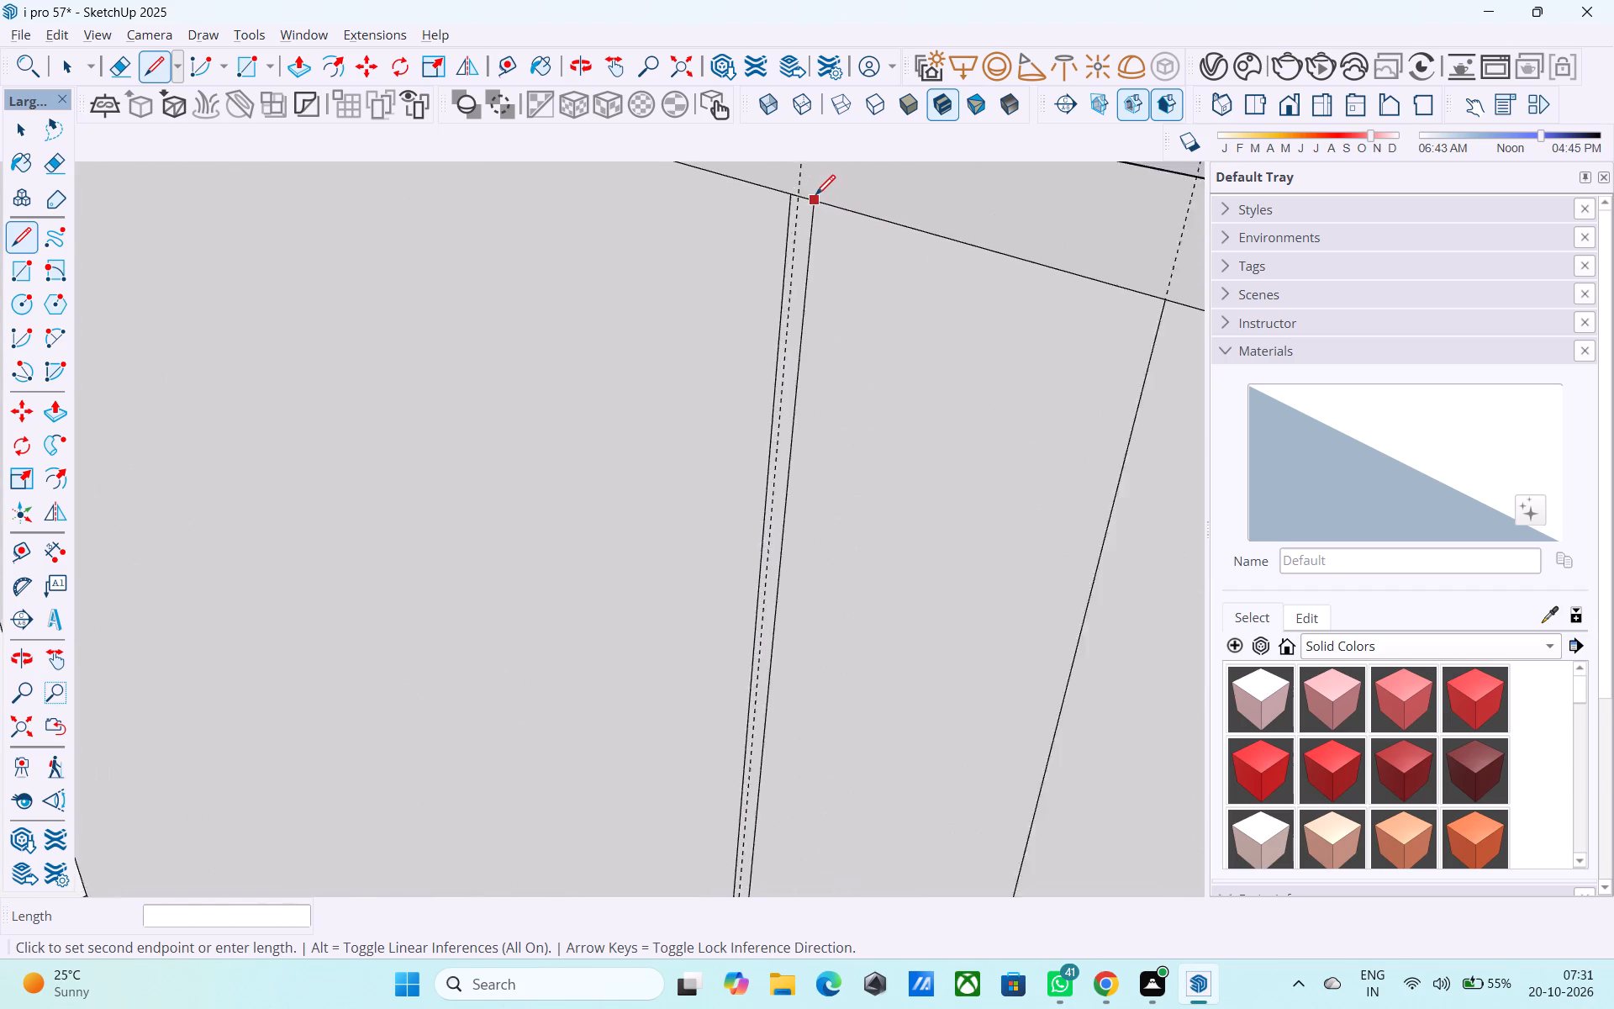
pyautogui.scroll(6, 815, 197)
pyautogui.click(776, 192)
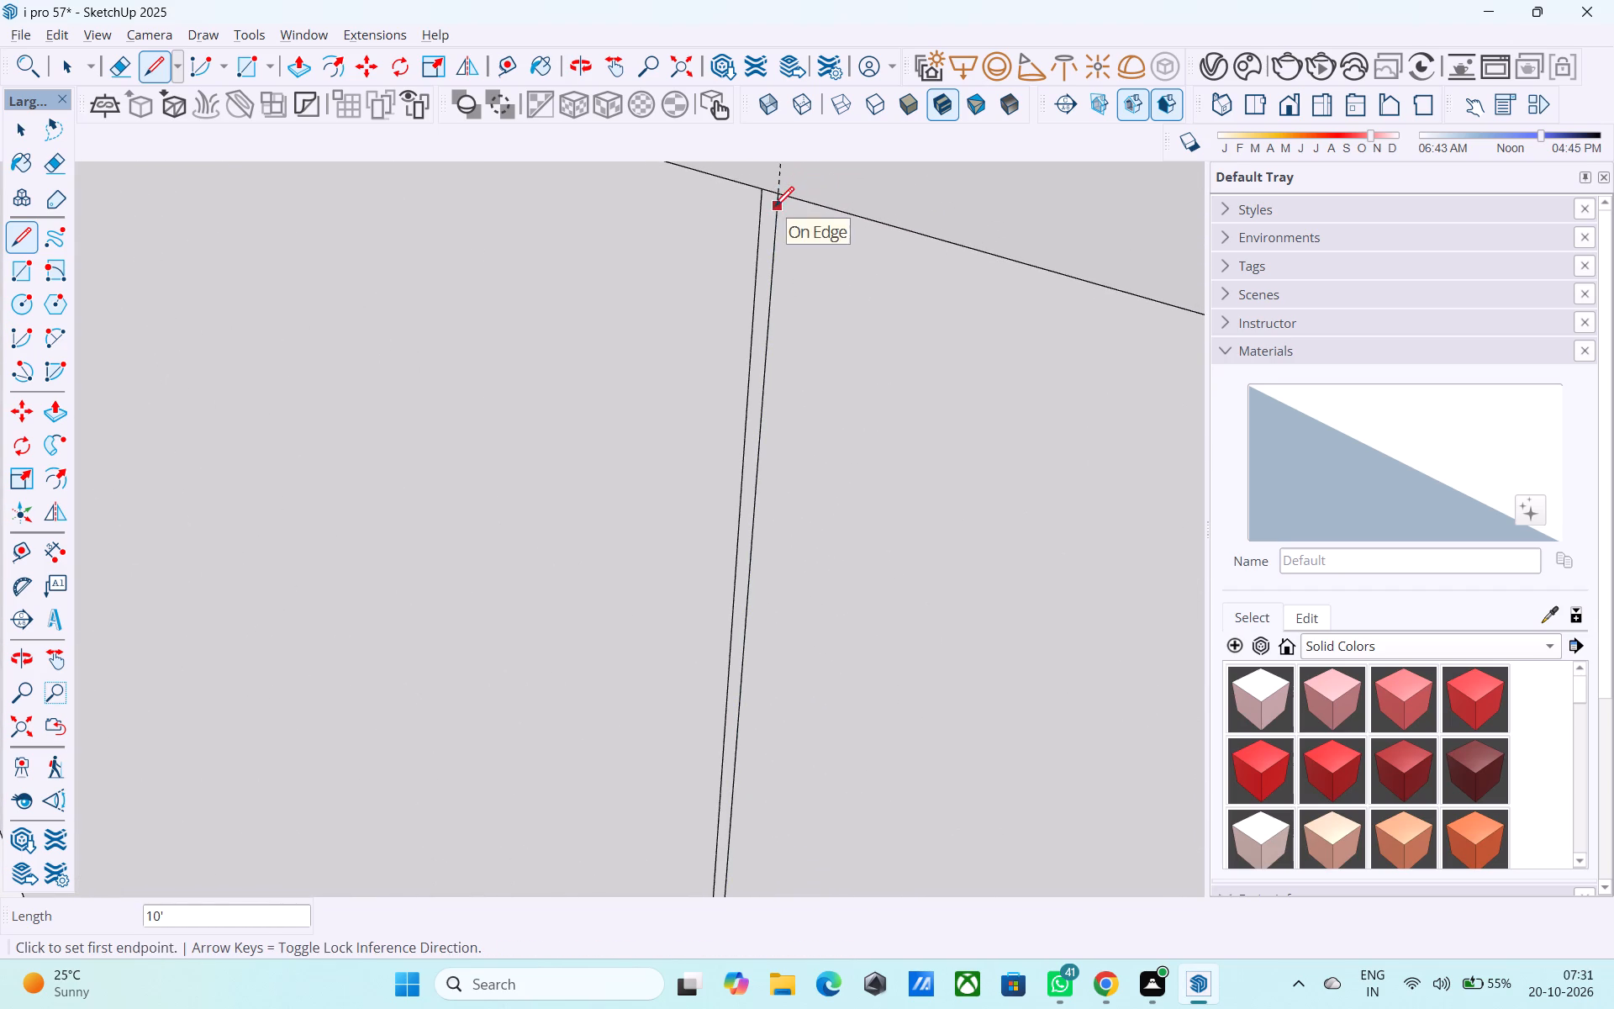
# Erase the misaligned vertical line beside the first guide.
pyautogui.press('e')
pyautogui.moveTo(756, 223); pyautogui.dragTo(747, 224)
pyautogui.click(759, 235)
pyautogui.scroll(-2, 762, 277)
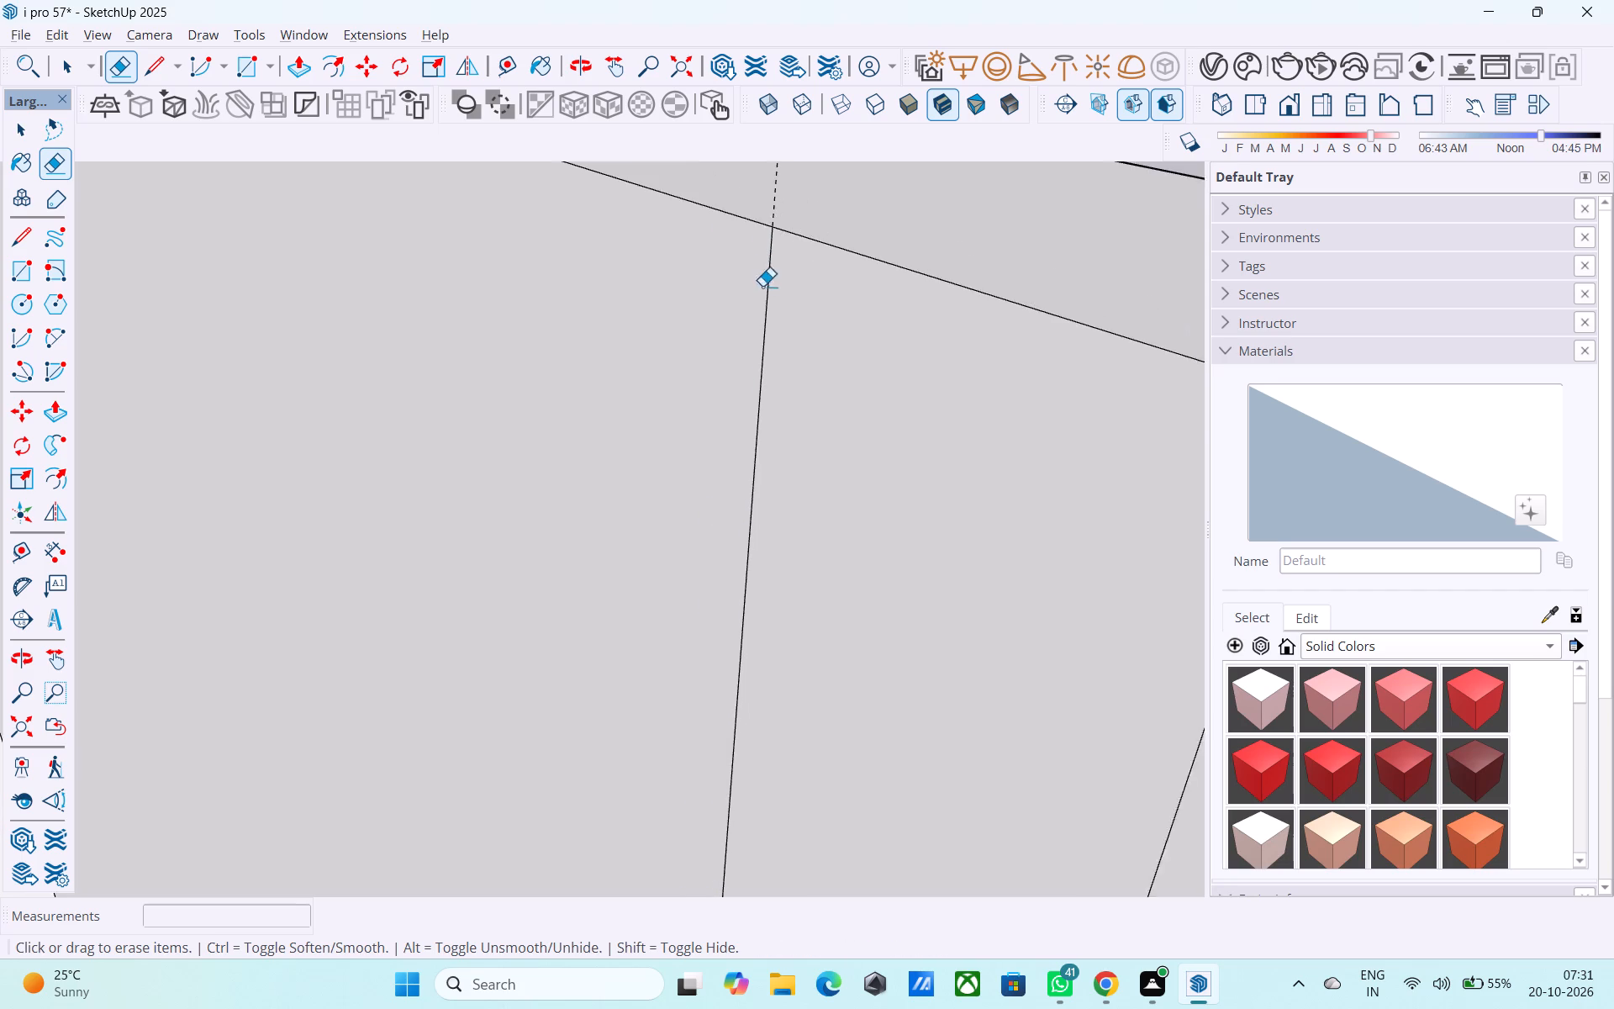
pyautogui.scroll(-17, 762, 286)
pyautogui.scroll(-9, 861, 392)
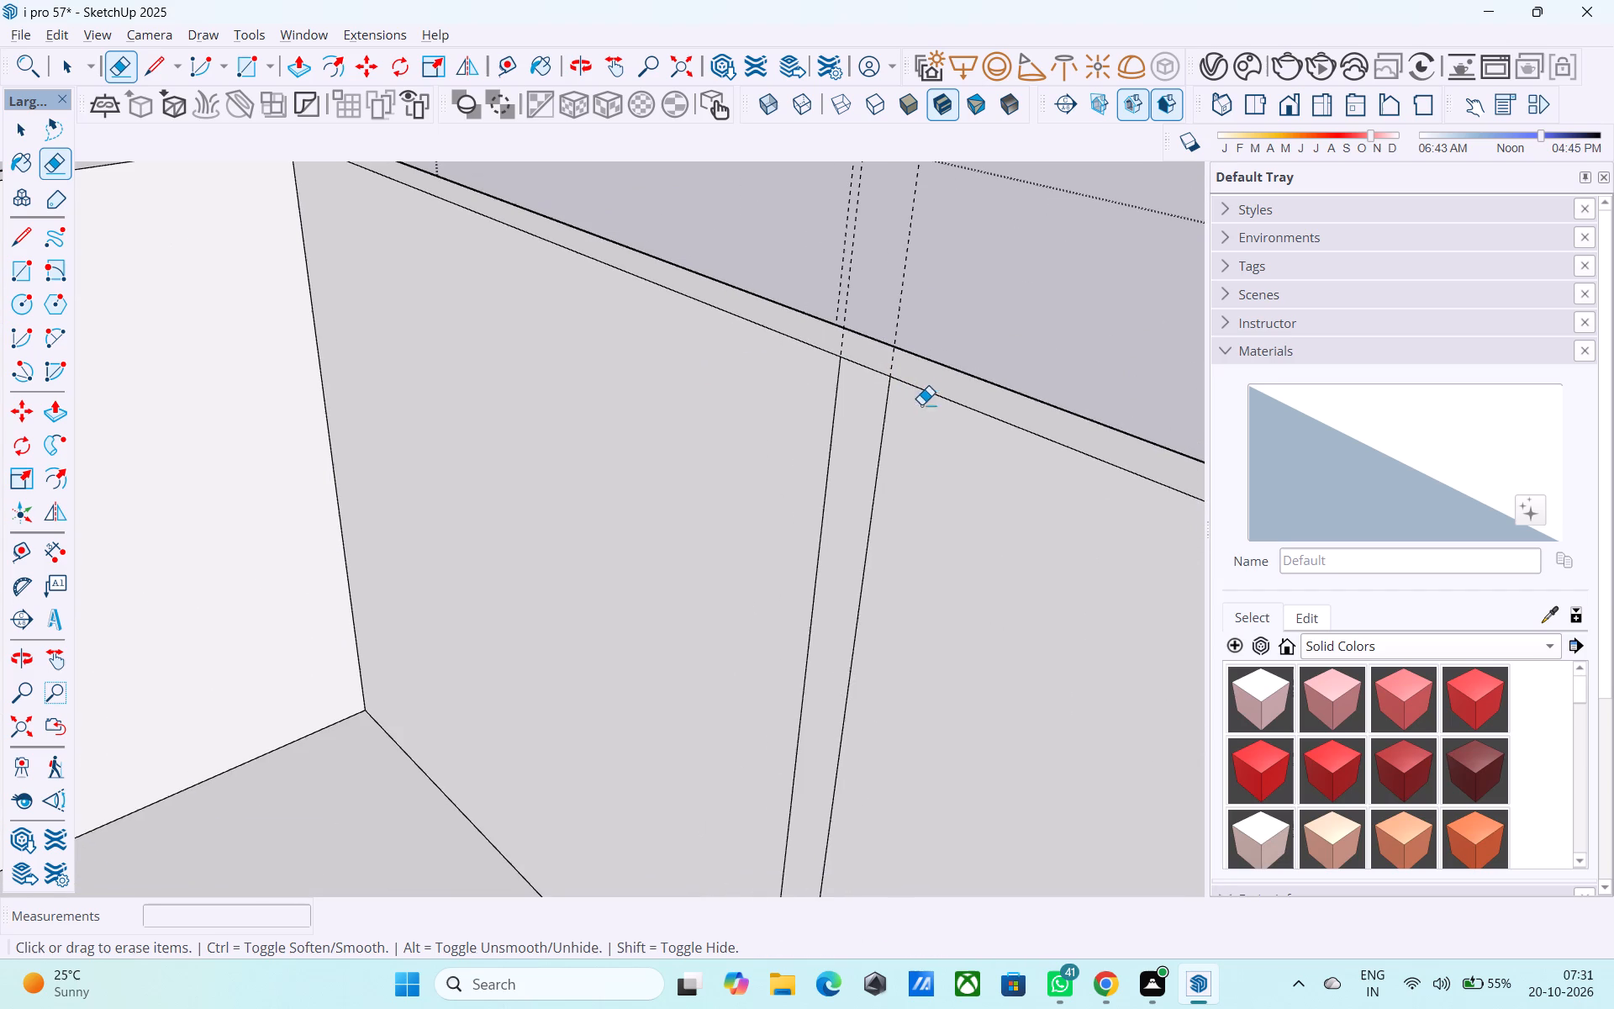
# Push/Pull the 6" strip between the two vertical lines 24' 6" across the upper floor to the opposite wall, forming a partition.
pyautogui.press('space')
pyautogui.click(865, 436)
pyautogui.press('p')
pyautogui.click(865, 436)
pyautogui.scroll(-9, 840, 446)
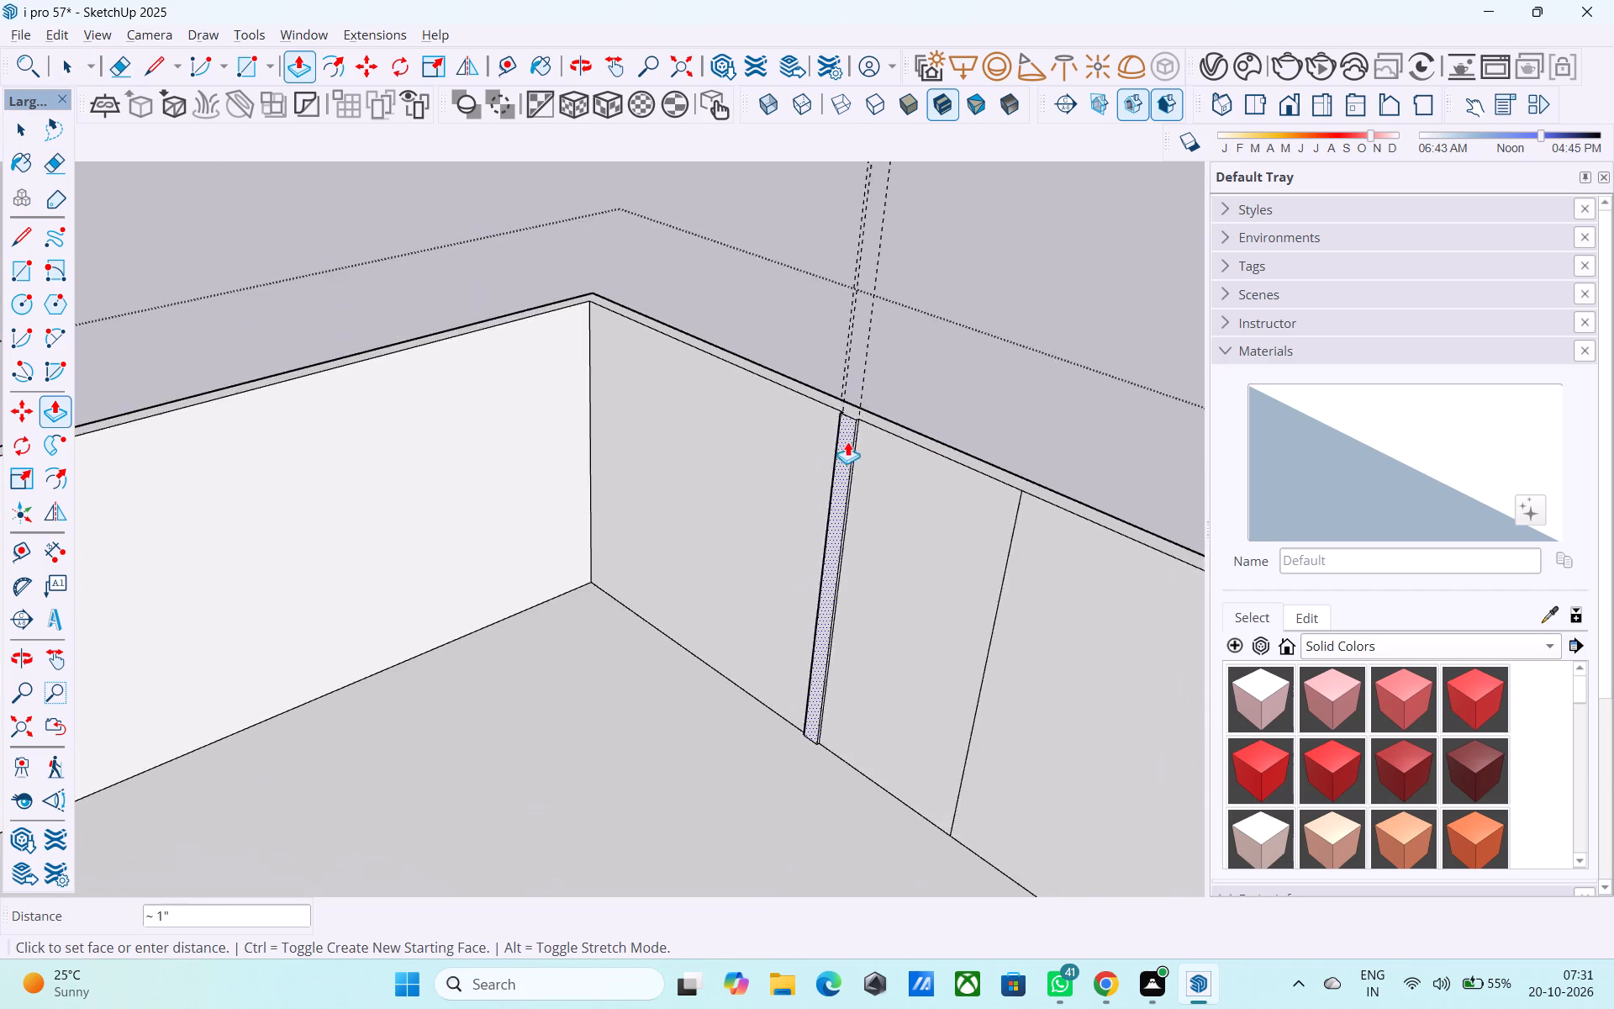
pyautogui.scroll(-12, 847, 441)
pyautogui.moveTo(819, 461); pyautogui.dragTo(304, 510, button='middle')
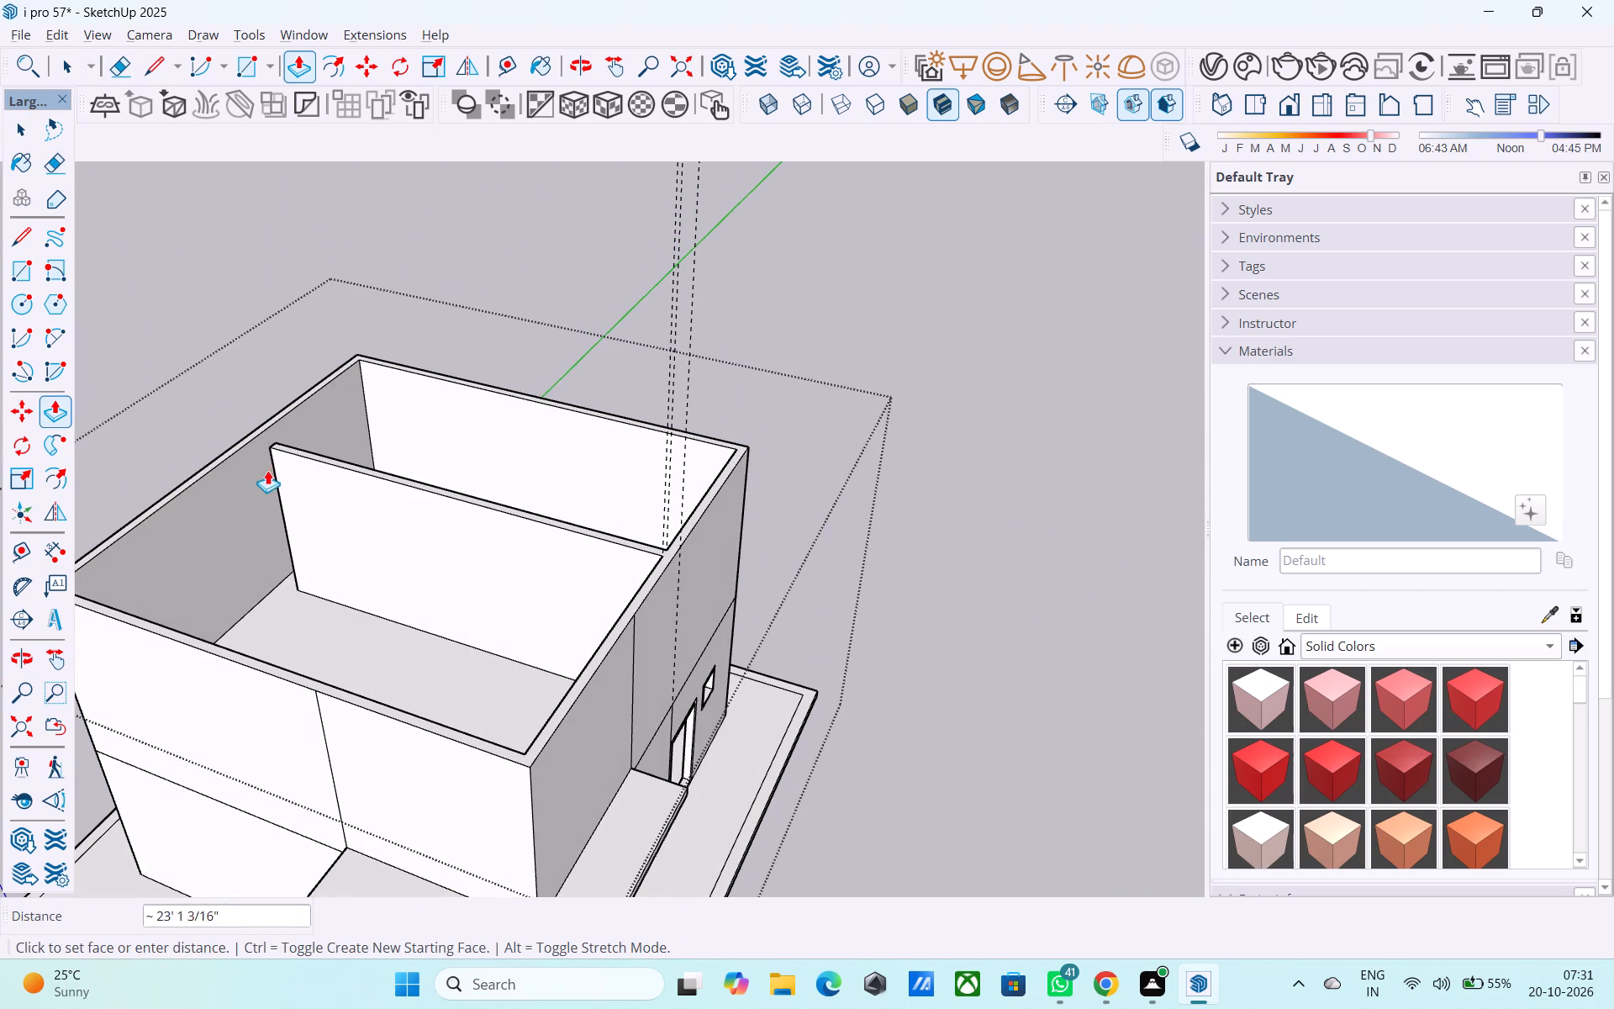
pyautogui.click(227, 479)
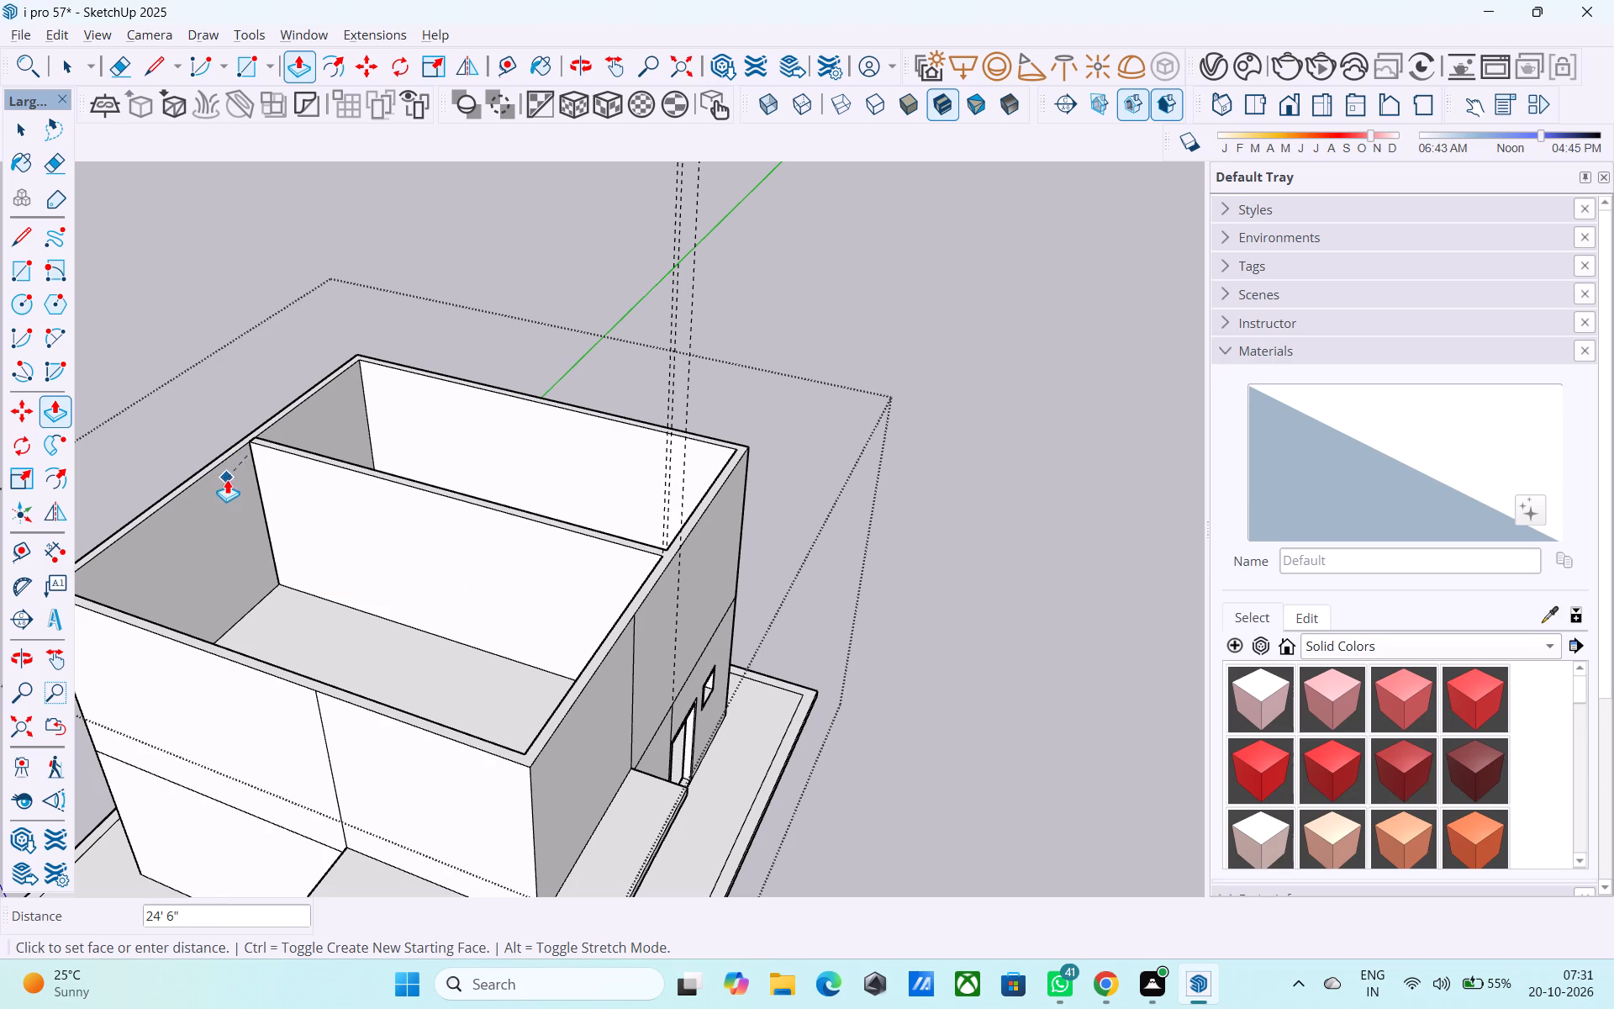
# Draw a 10' vertical line on the partition's narrow-room face, from the midpoint of its top edge down to the floor.
pyautogui.moveTo(335, 477); pyautogui.dragTo(1137, 563, button='middle')
pyautogui.scroll(-1, 525, 737)
pyautogui.moveTo(550, 762); pyautogui.dragTo(963, 806, button='middle')
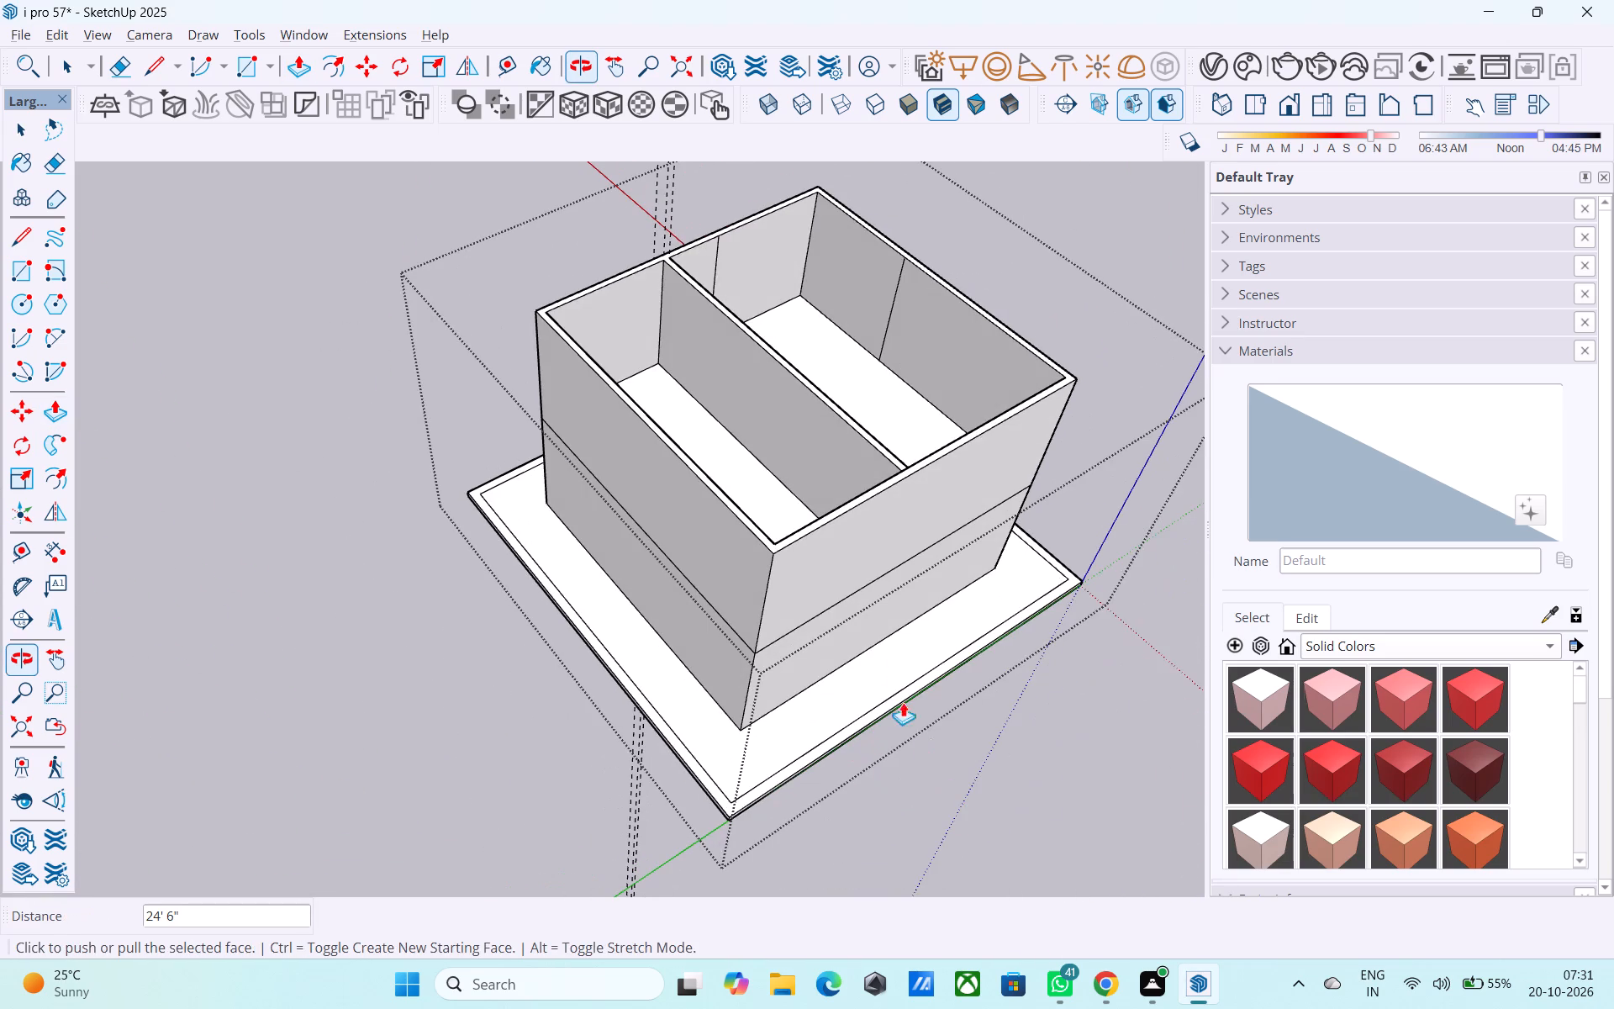
pyautogui.scroll(-1, 839, 571)
pyautogui.moveTo(841, 574); pyautogui.dragTo(898, 726, button='middle')
pyautogui.press('l')
pyautogui.scroll(2, 794, 563)
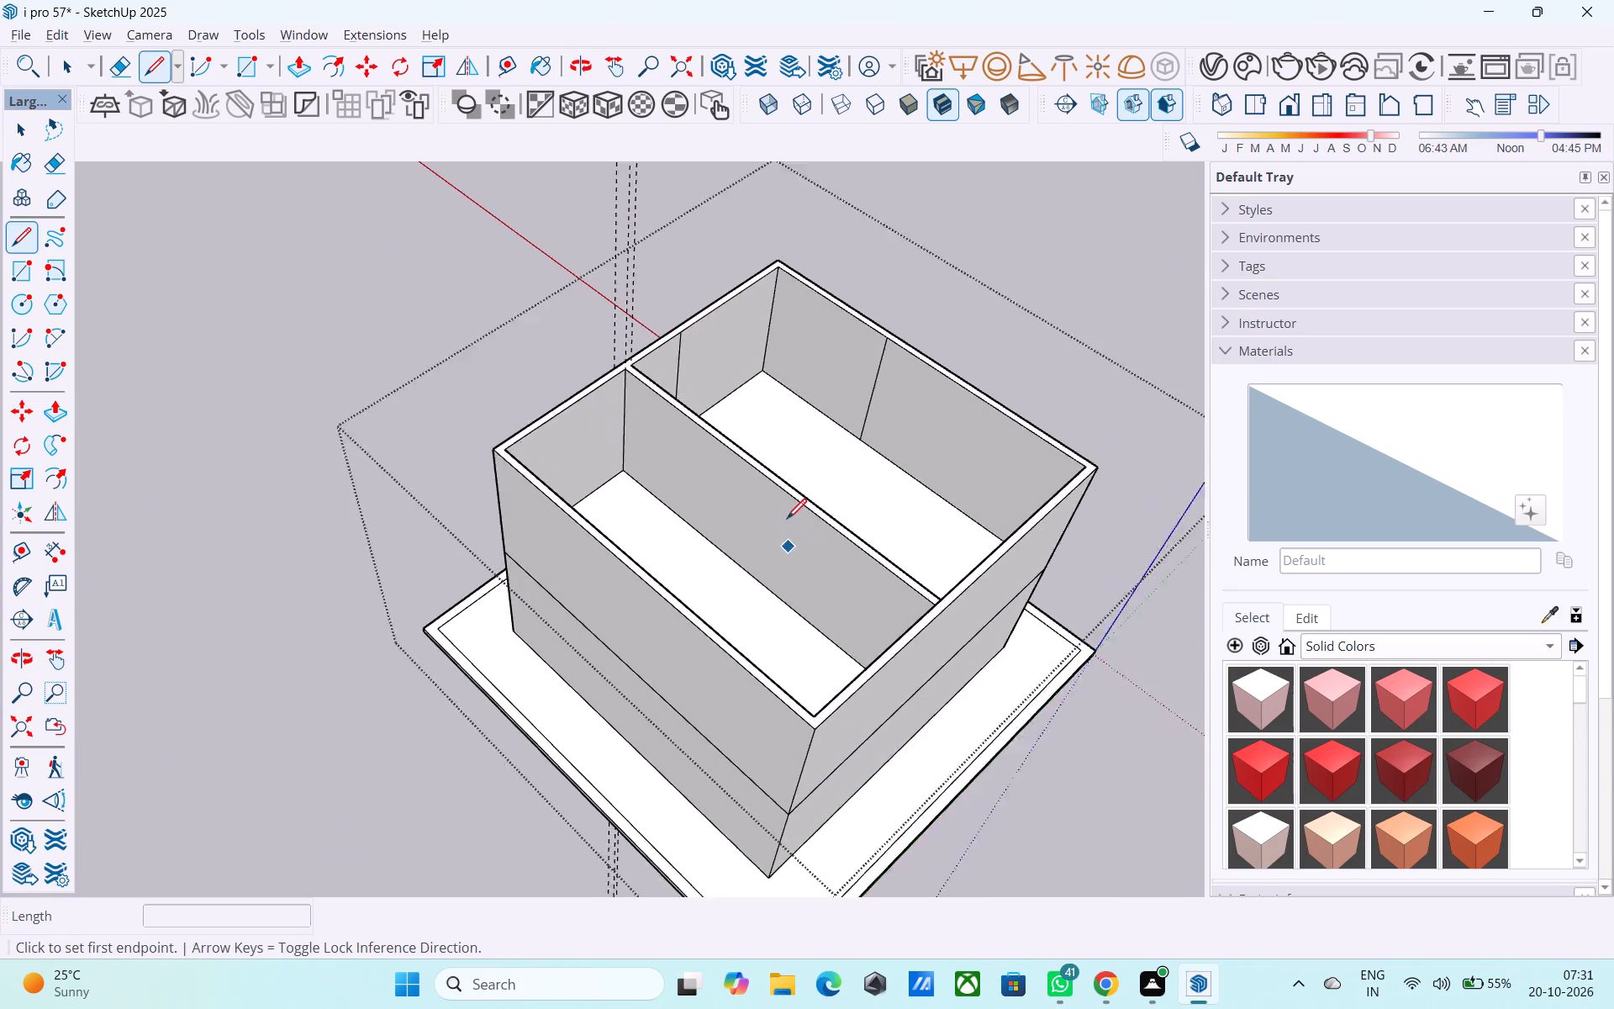
pyautogui.scroll(8, 787, 520)
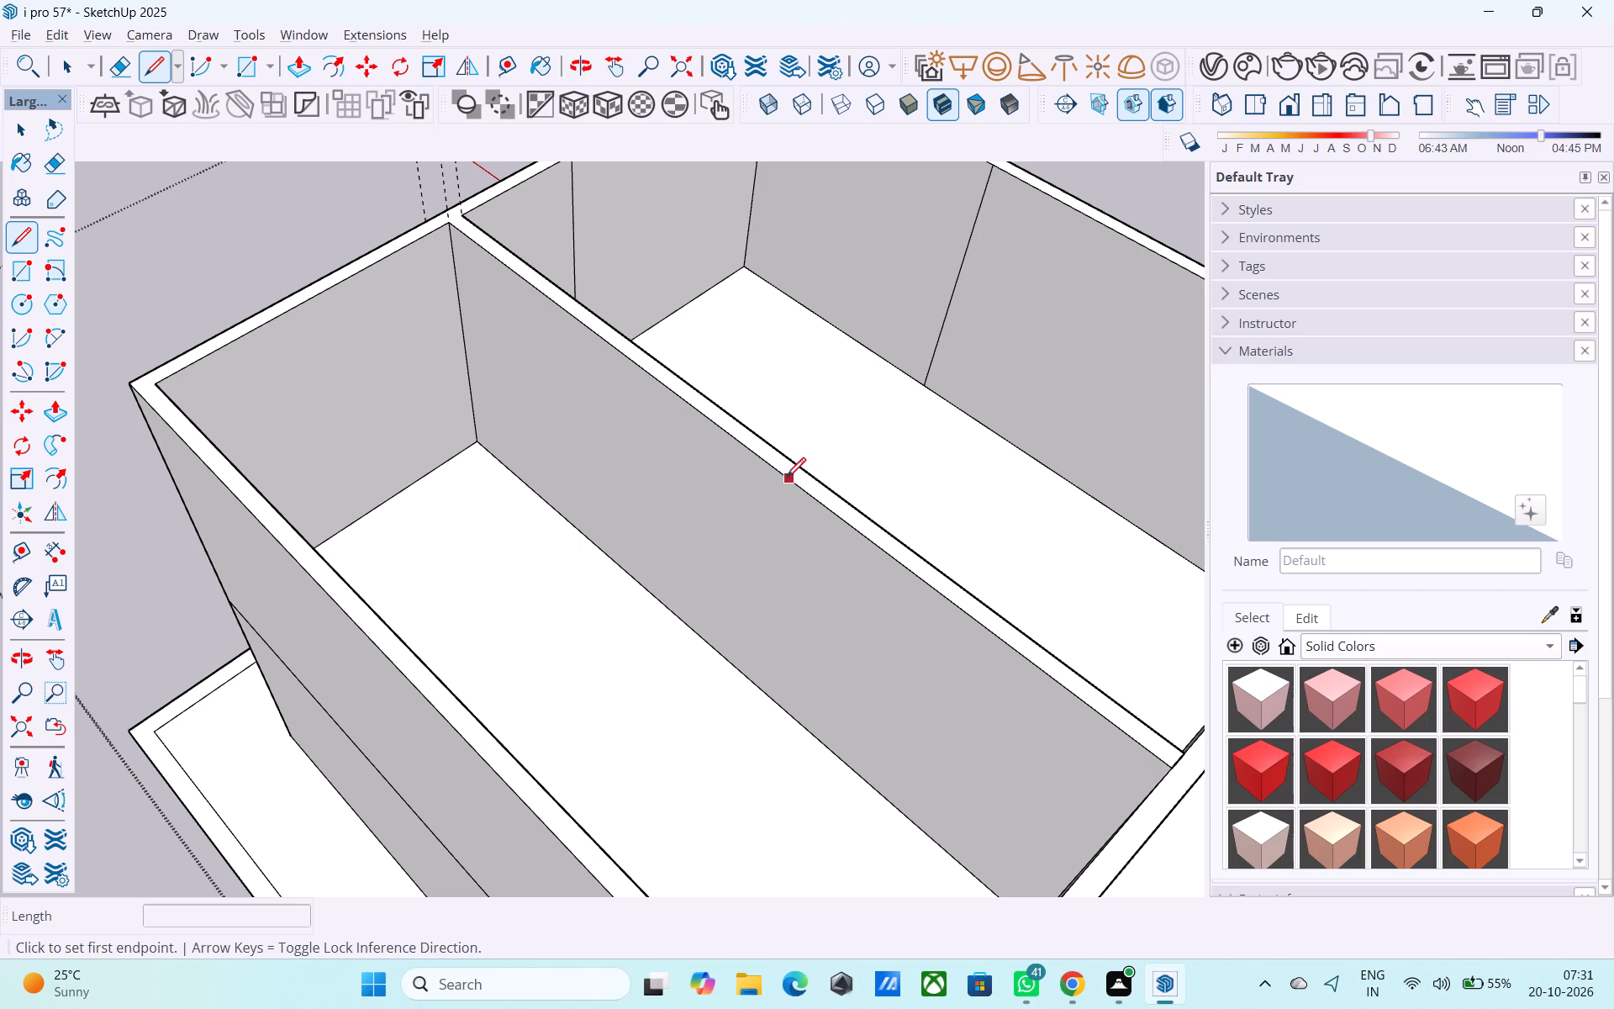
pyautogui.click(744, 436)
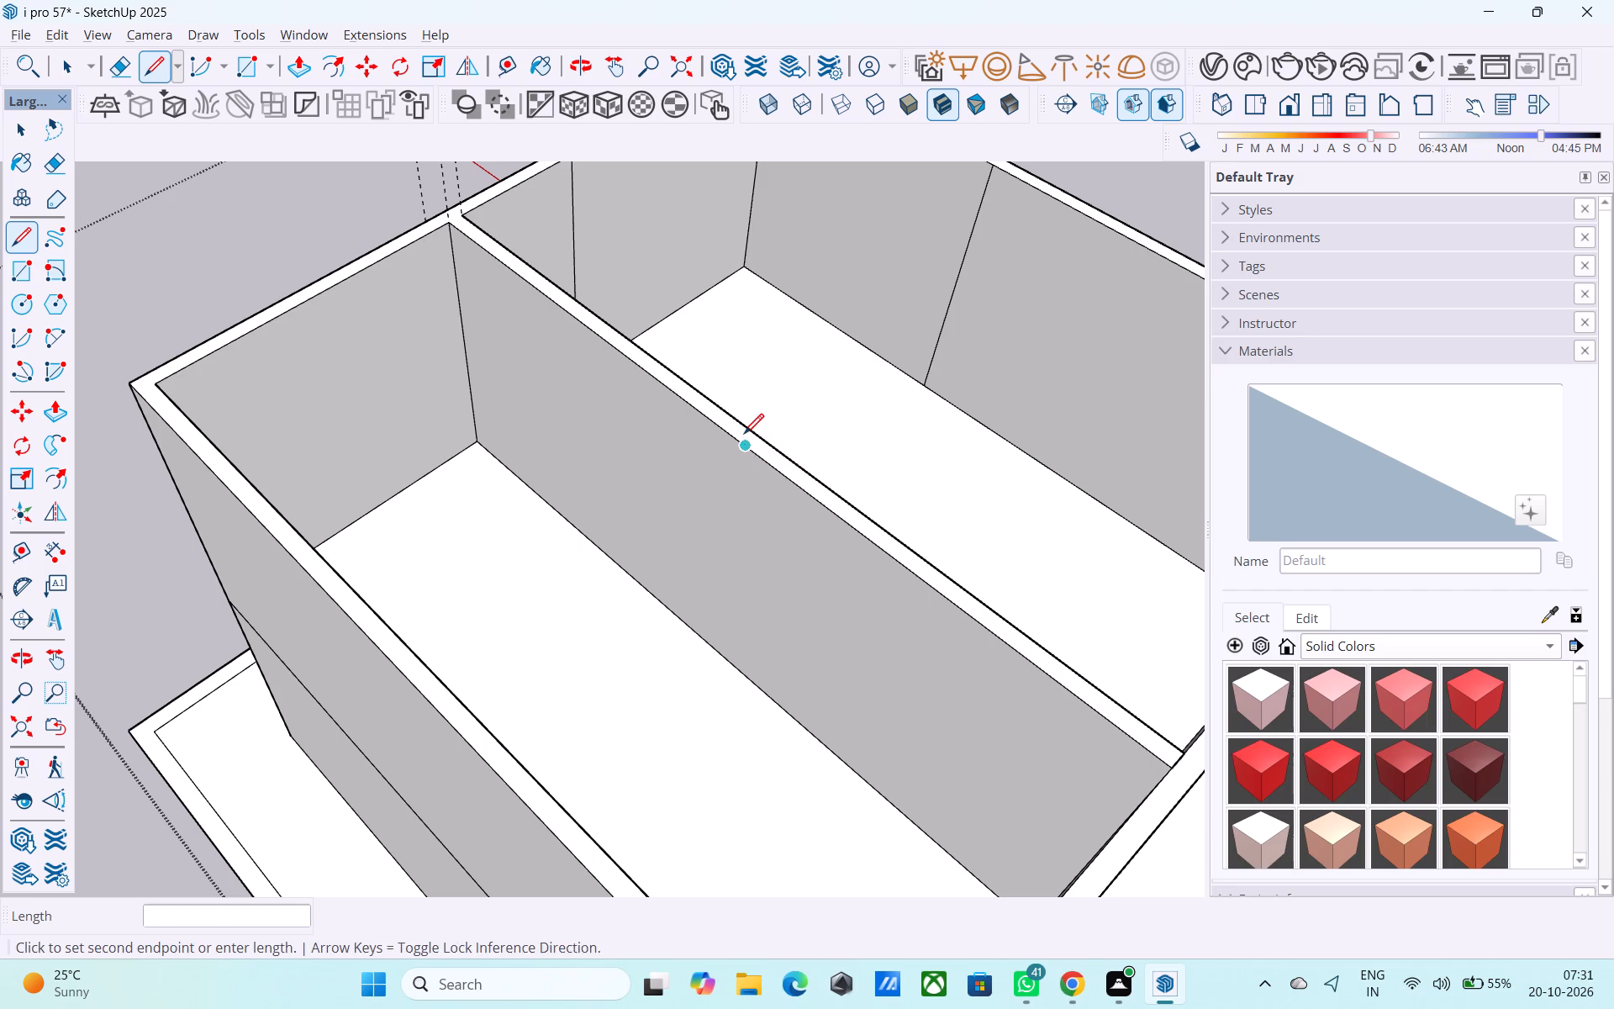
pyautogui.click(721, 645)
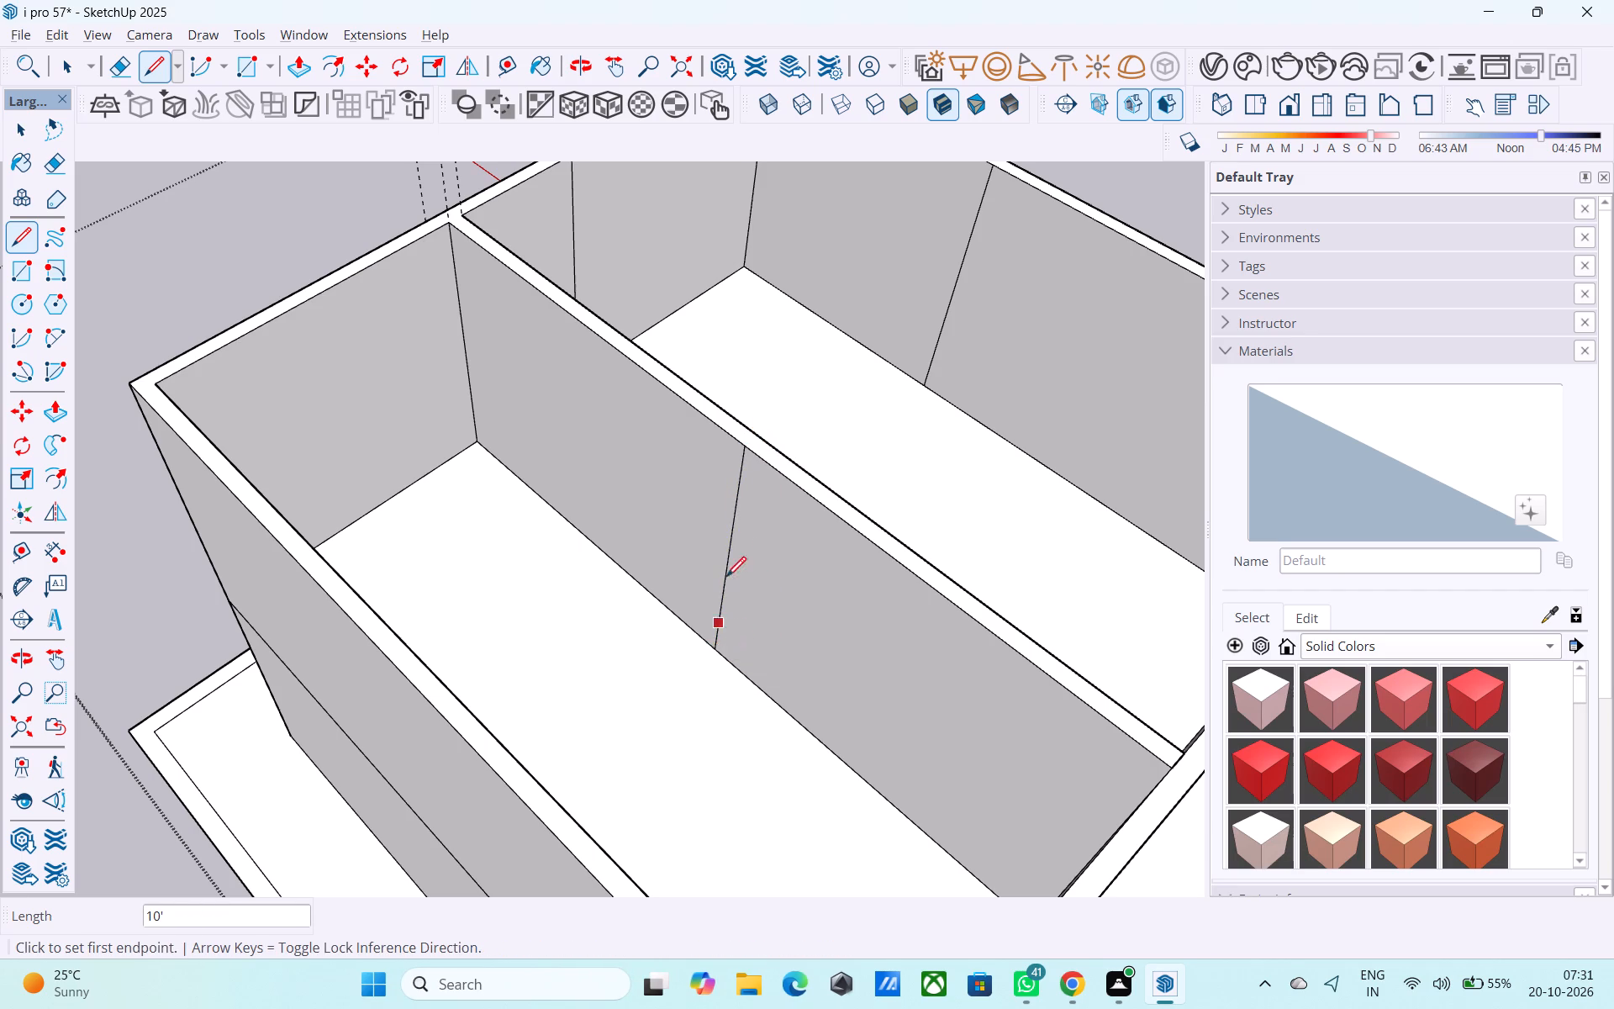
# Copy the partition's vertical midline 6" along the face, away from the wall with the guides.
pyautogui.scroll(-5, 643, 696)
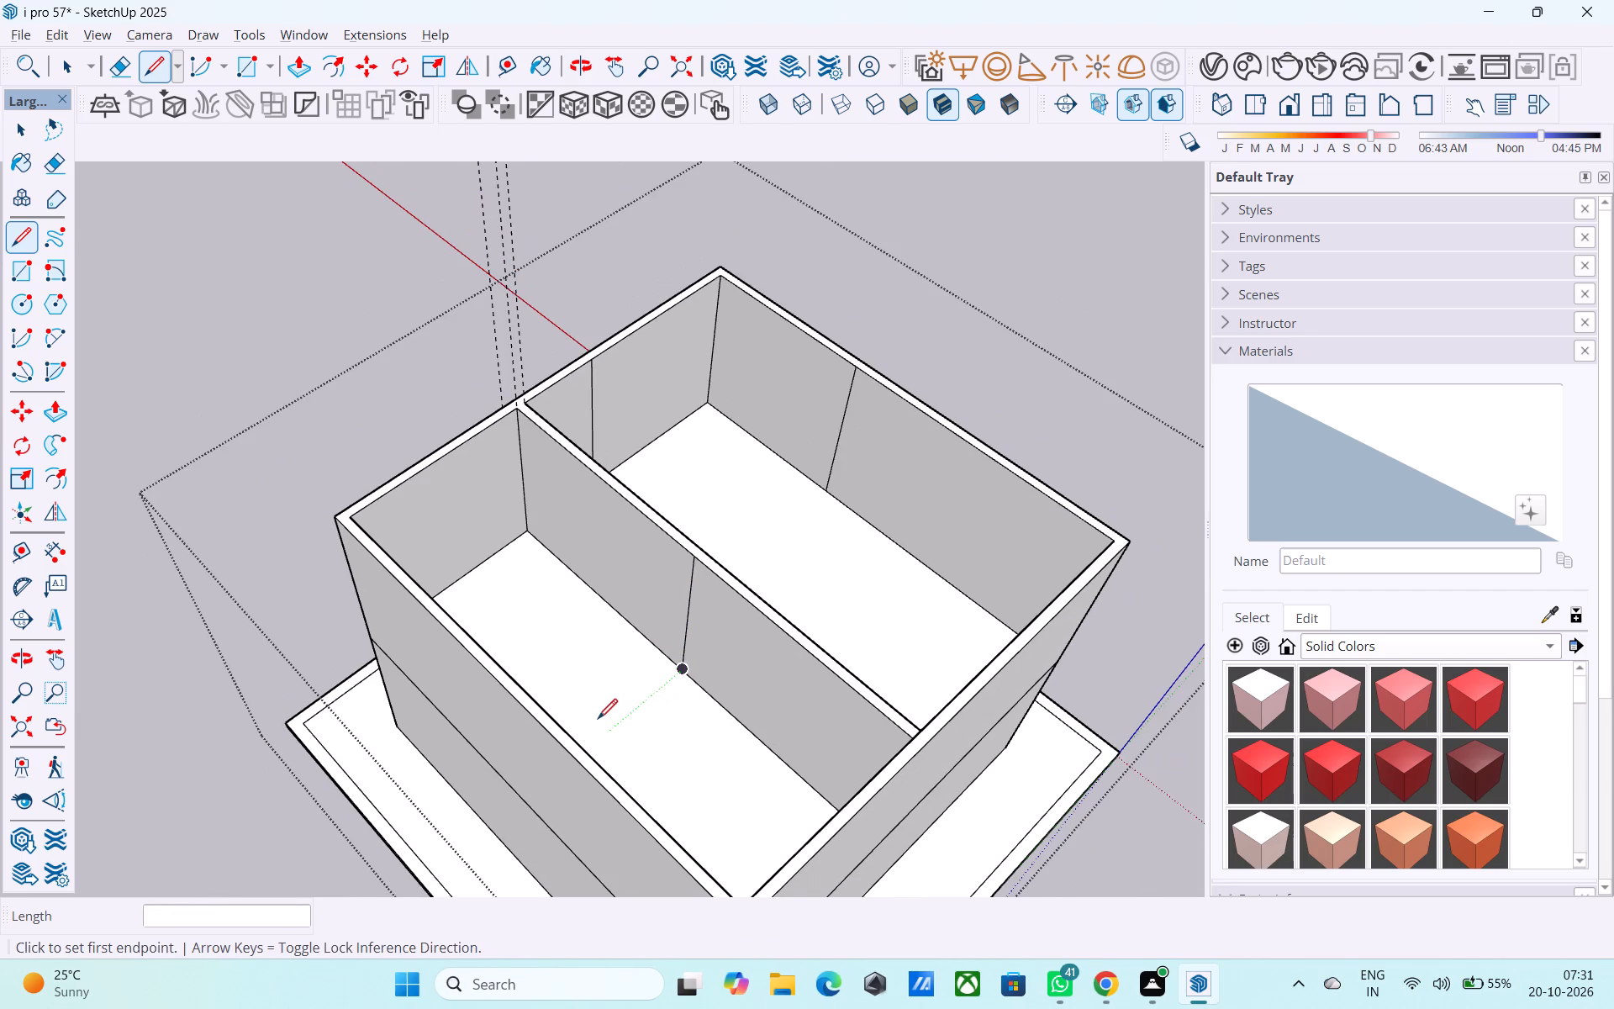
pyautogui.moveTo(582, 734); pyautogui.dragTo(637, 691, button='middle')
pyautogui.scroll(2, 809, 464)
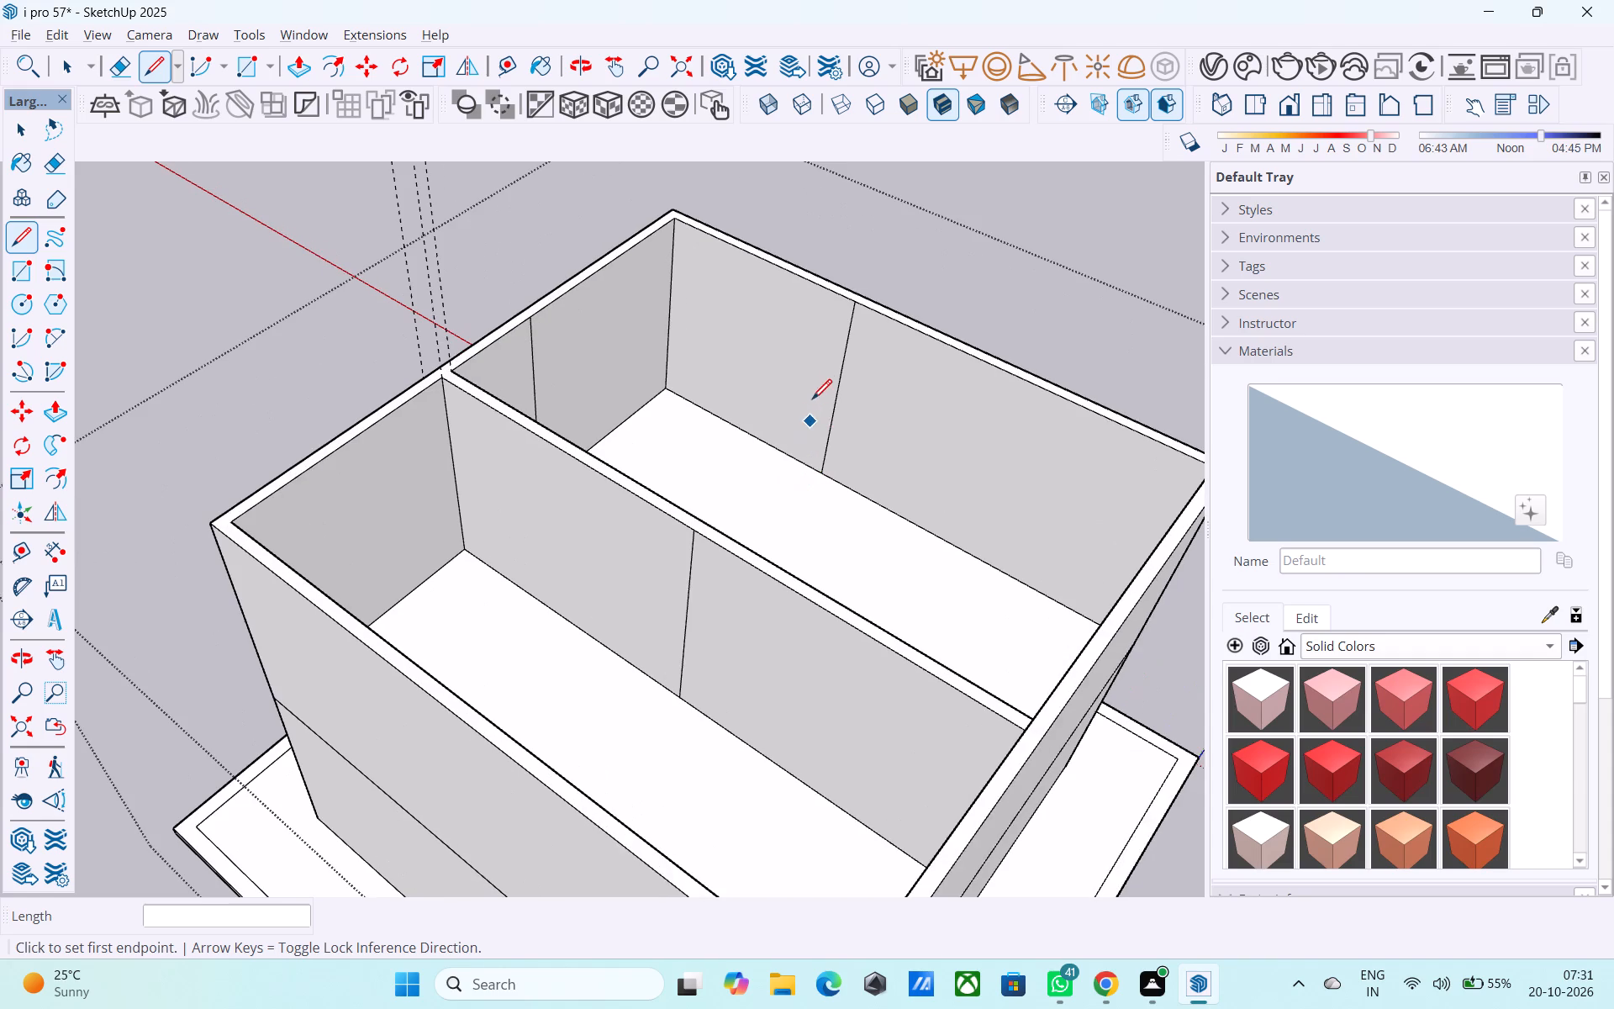
pyautogui.scroll(-2, 534, 600)
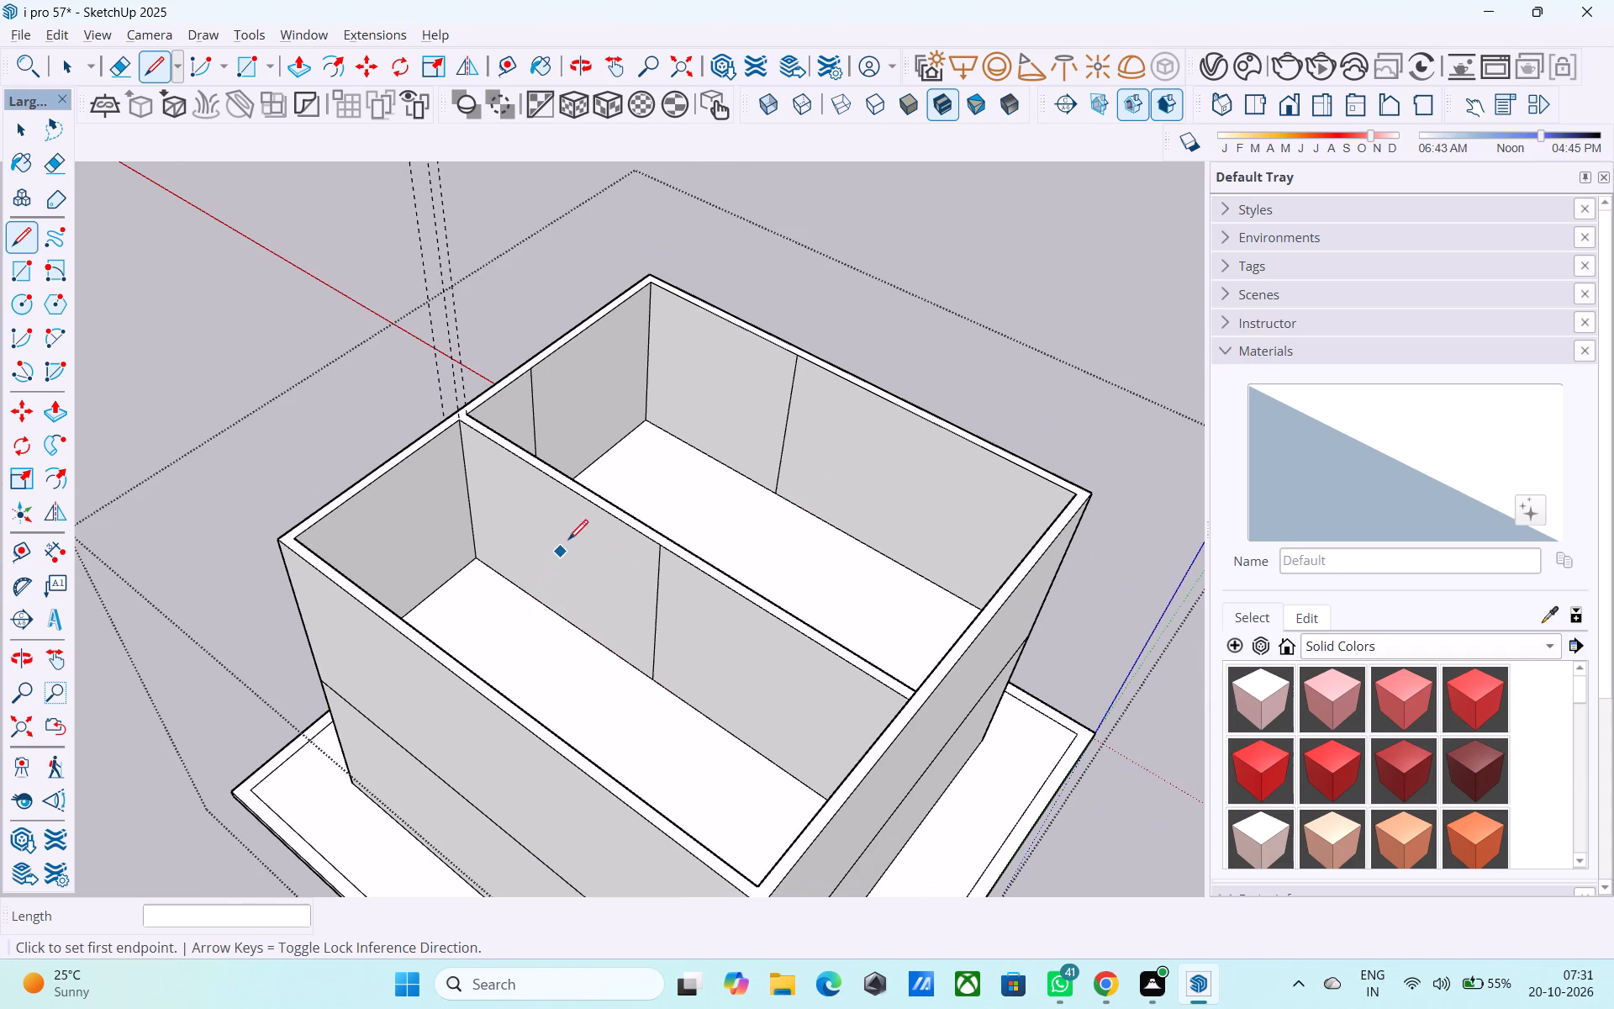
pyautogui.scroll(6, 587, 511)
pyautogui.scroll(2, 659, 557)
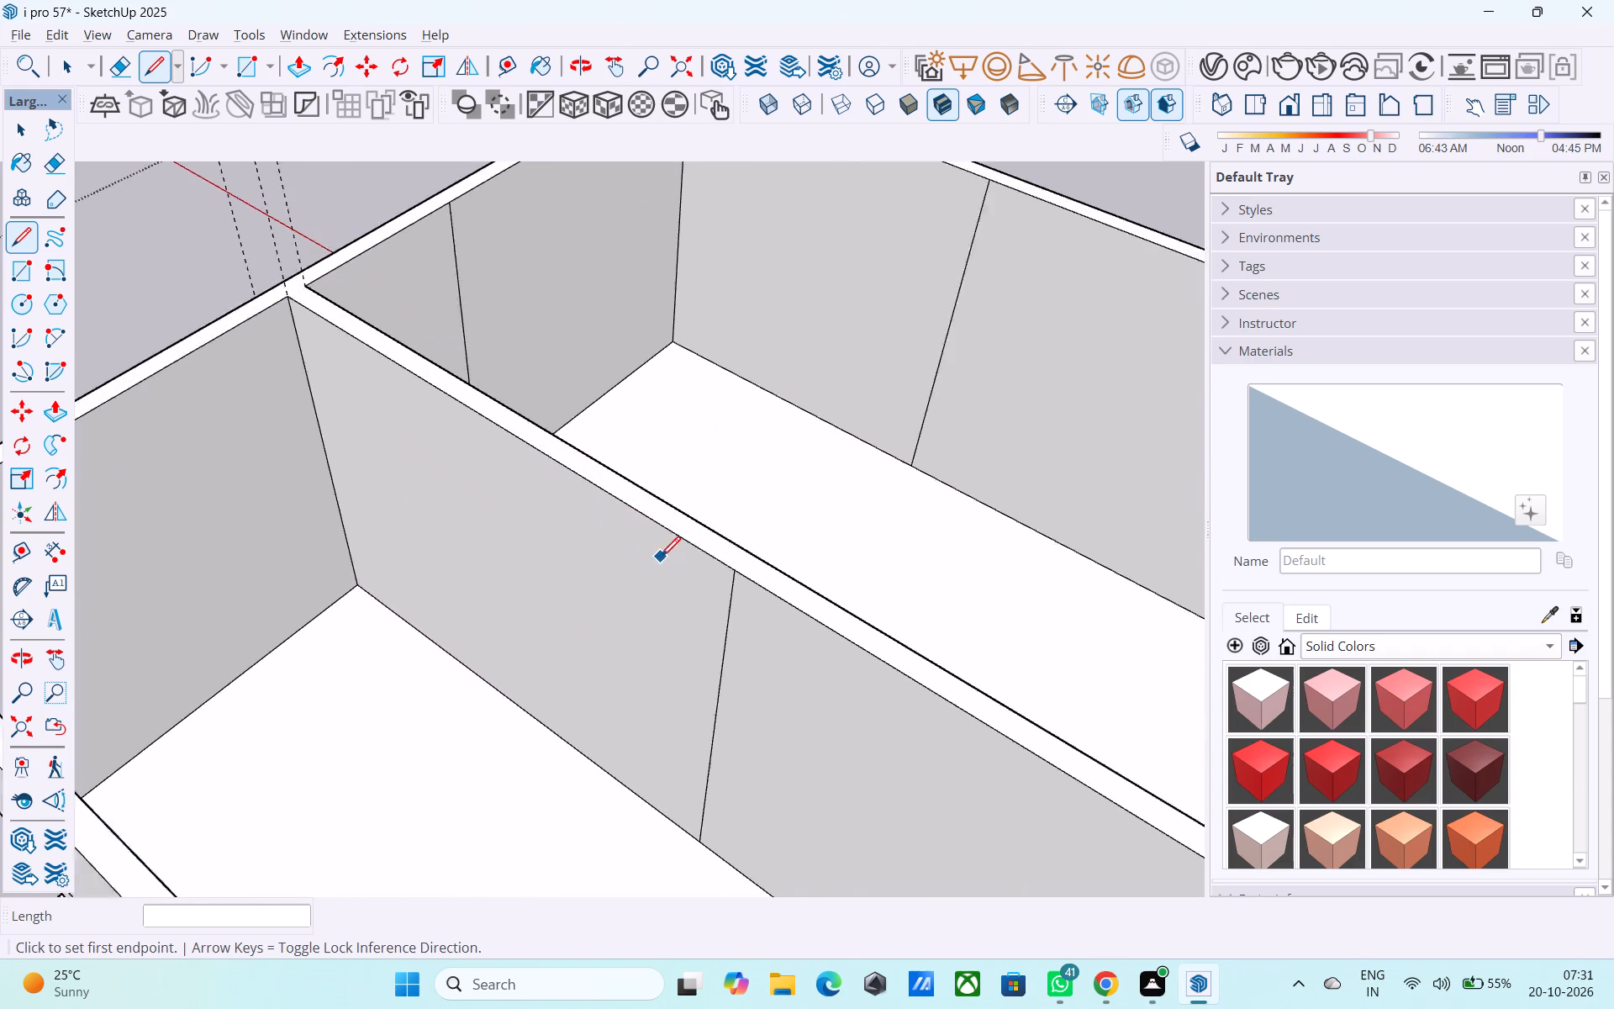
pyautogui.scroll(1, 661, 558)
pyautogui.press('space')
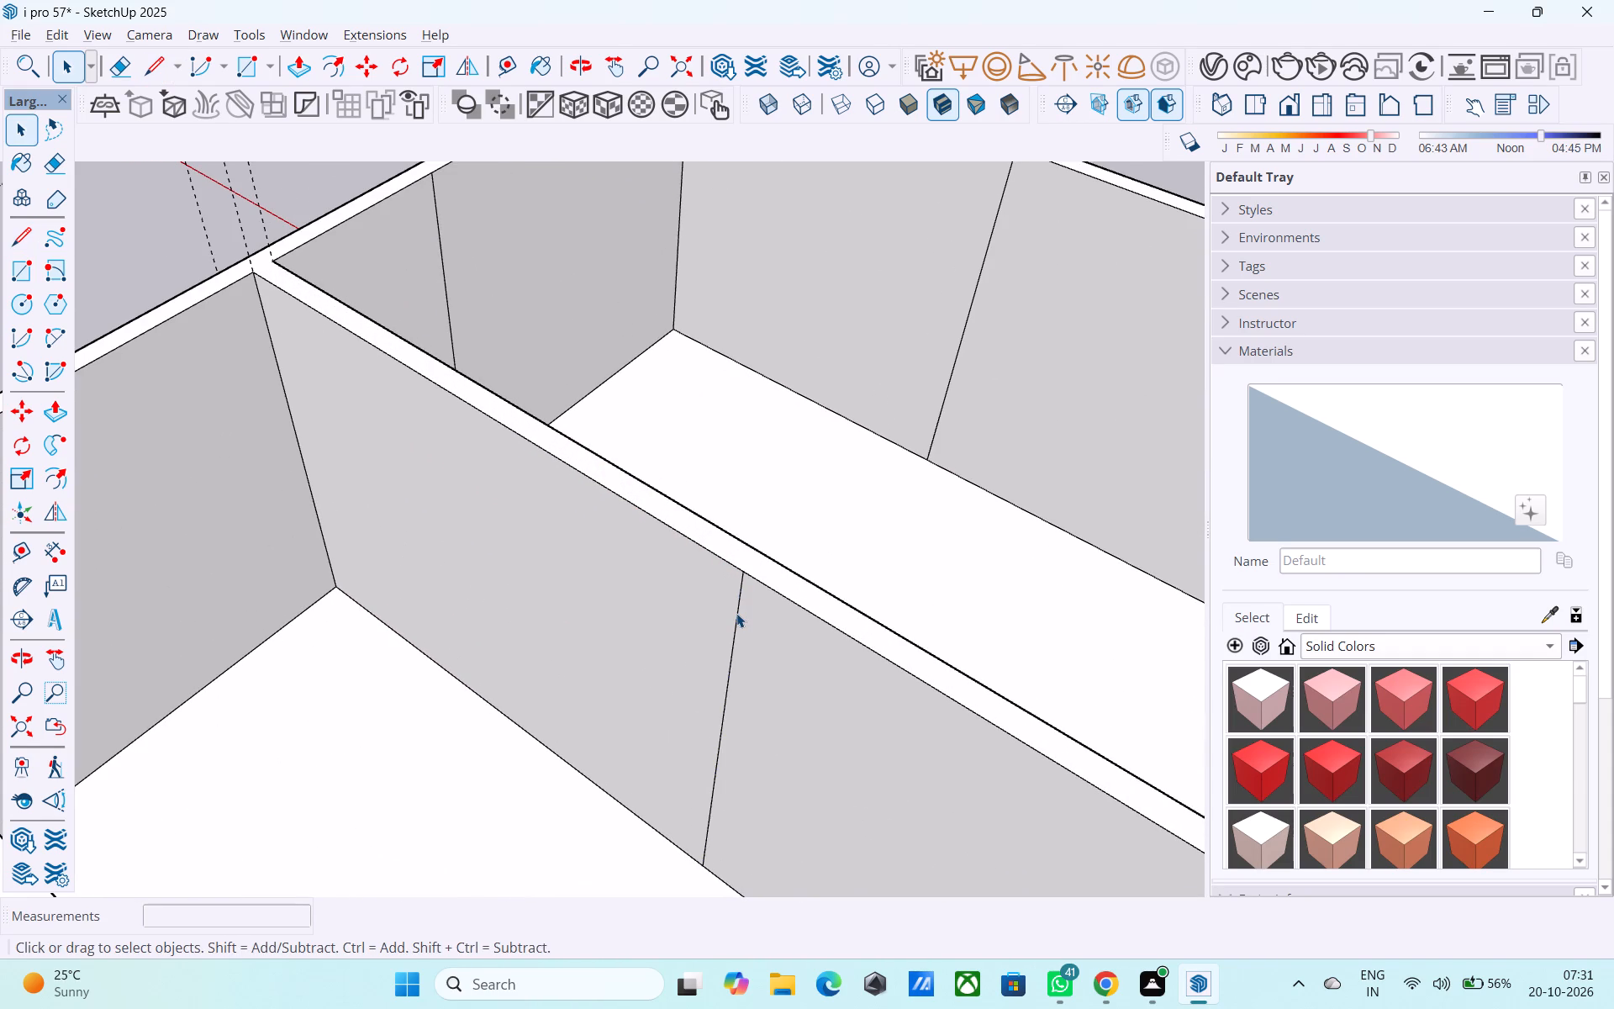
pyautogui.click(736, 611)
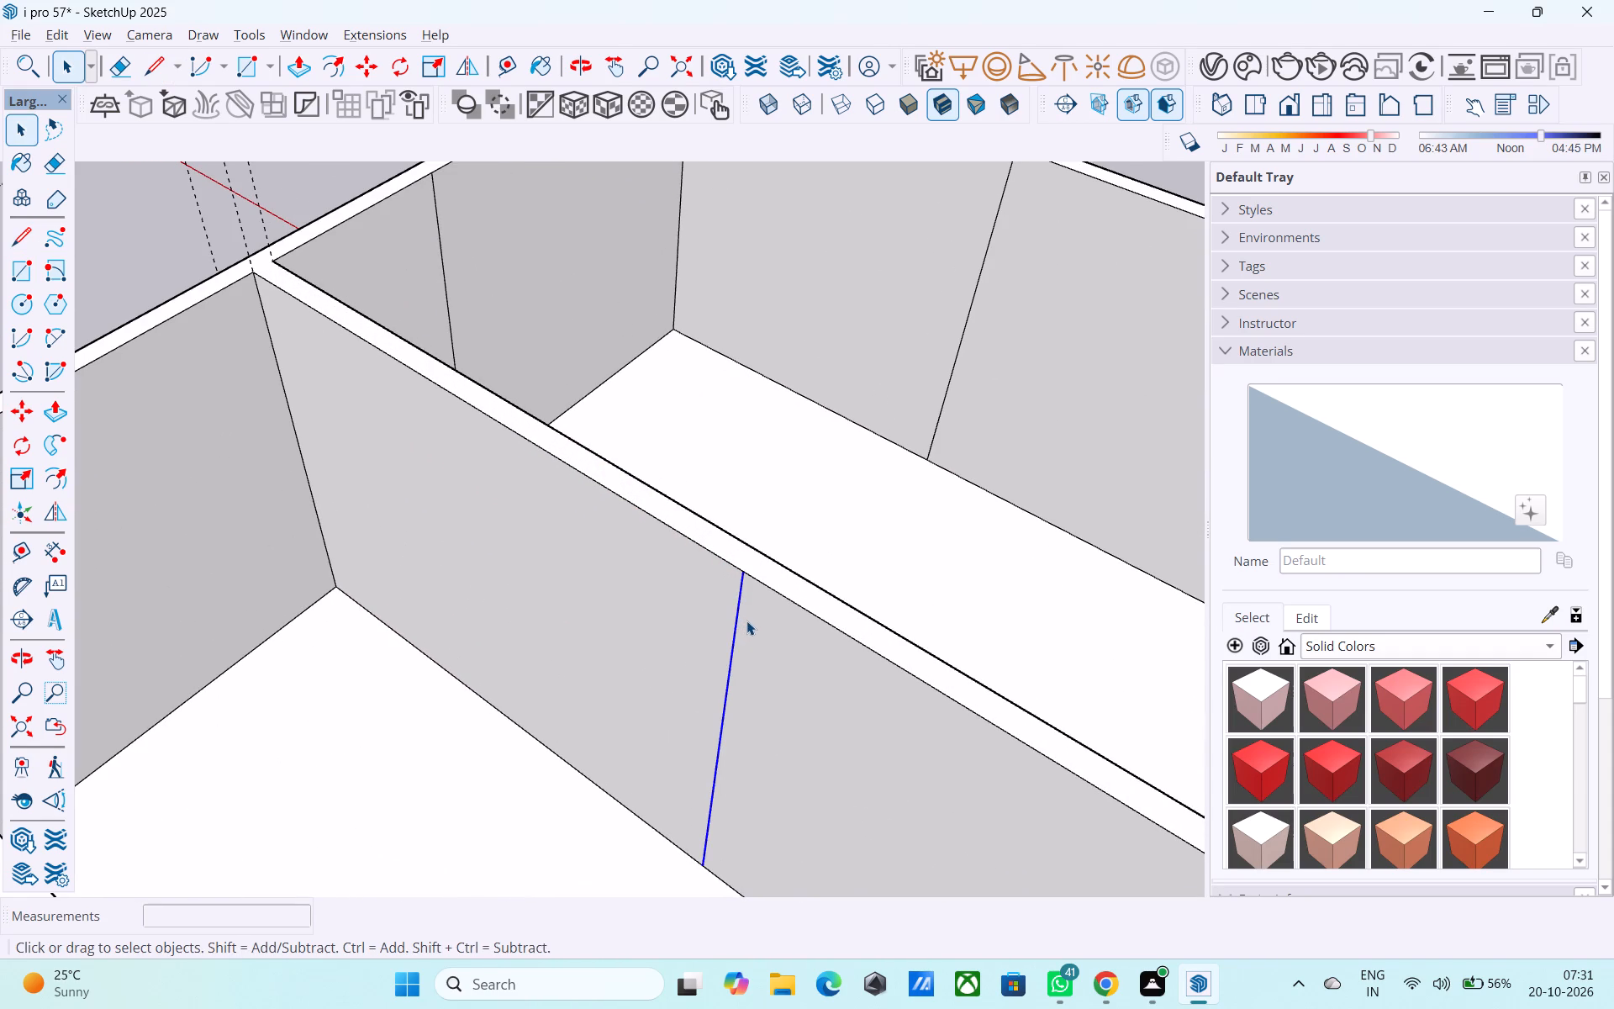
pyautogui.press('m')
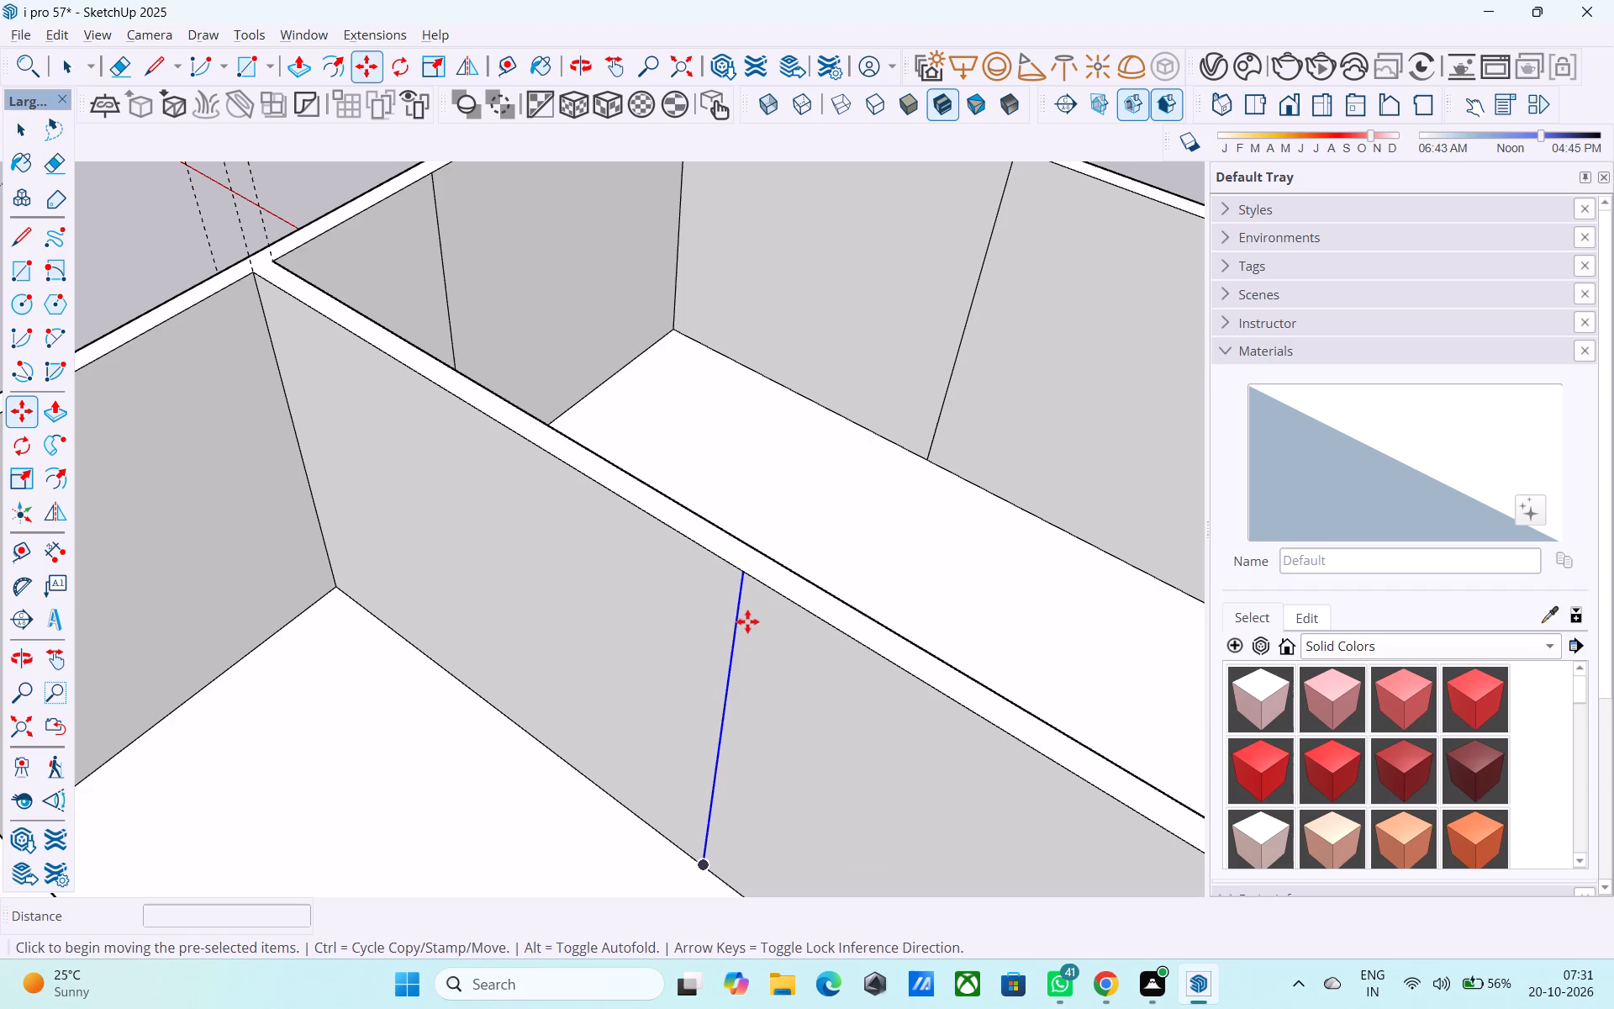
pyautogui.click(743, 578)
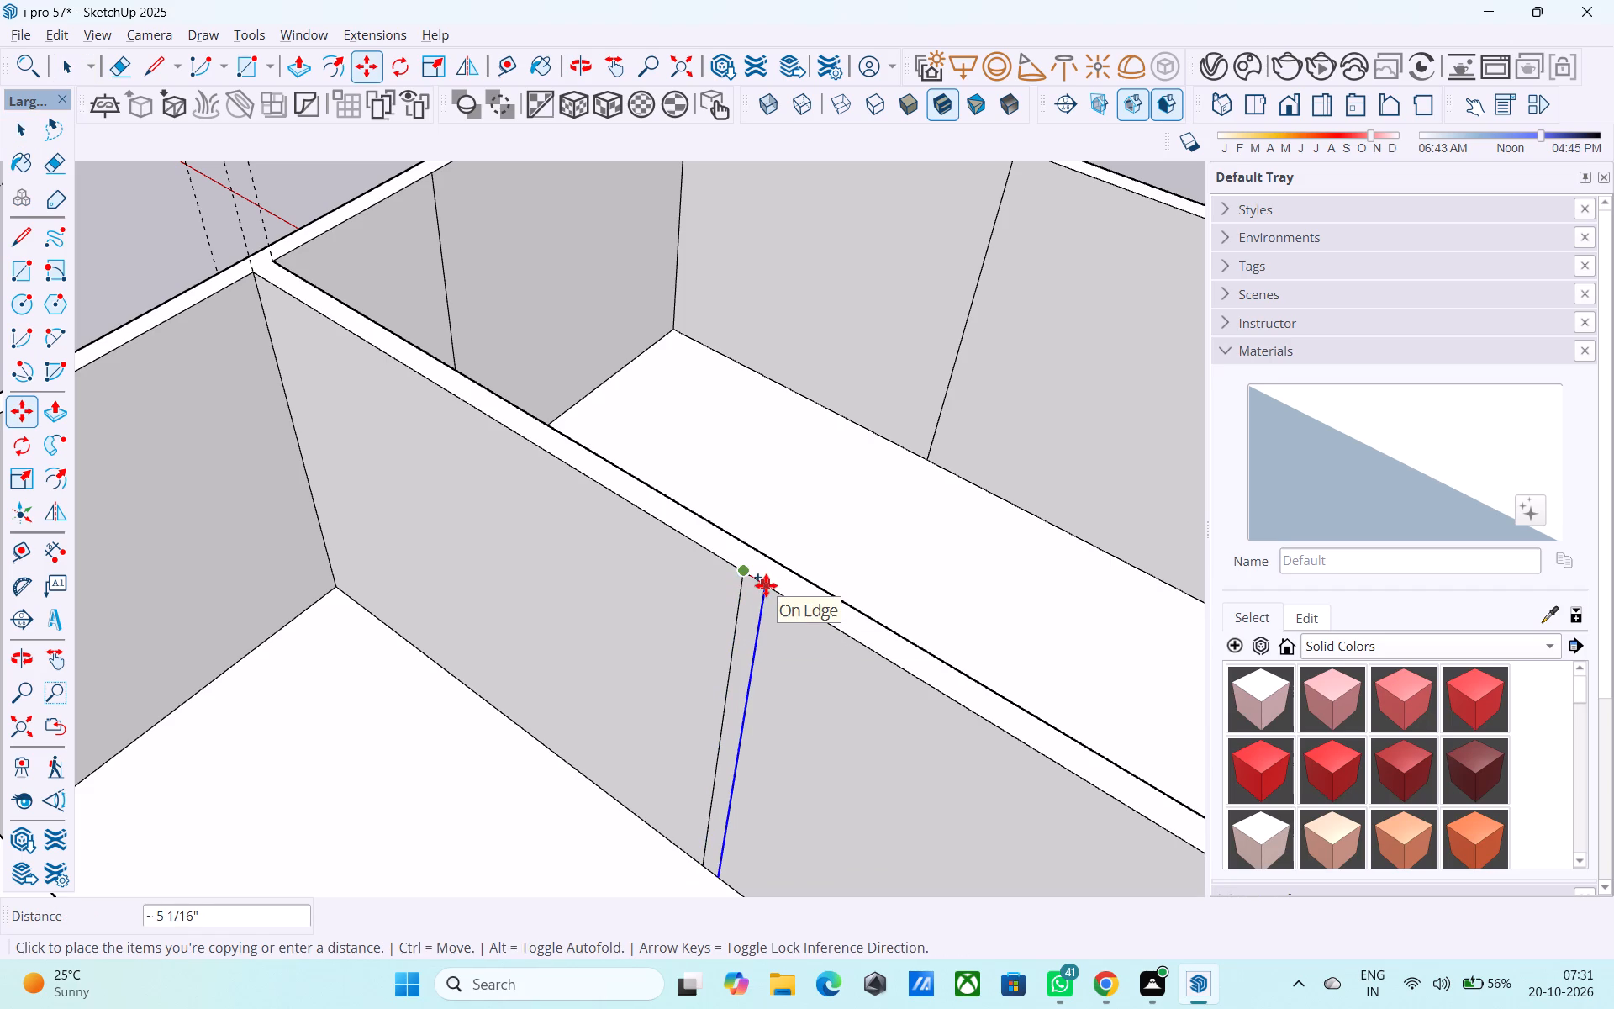
pyautogui.write('6"')
pyautogui.press('Return')
pyautogui.scroll(-1, 766, 586)
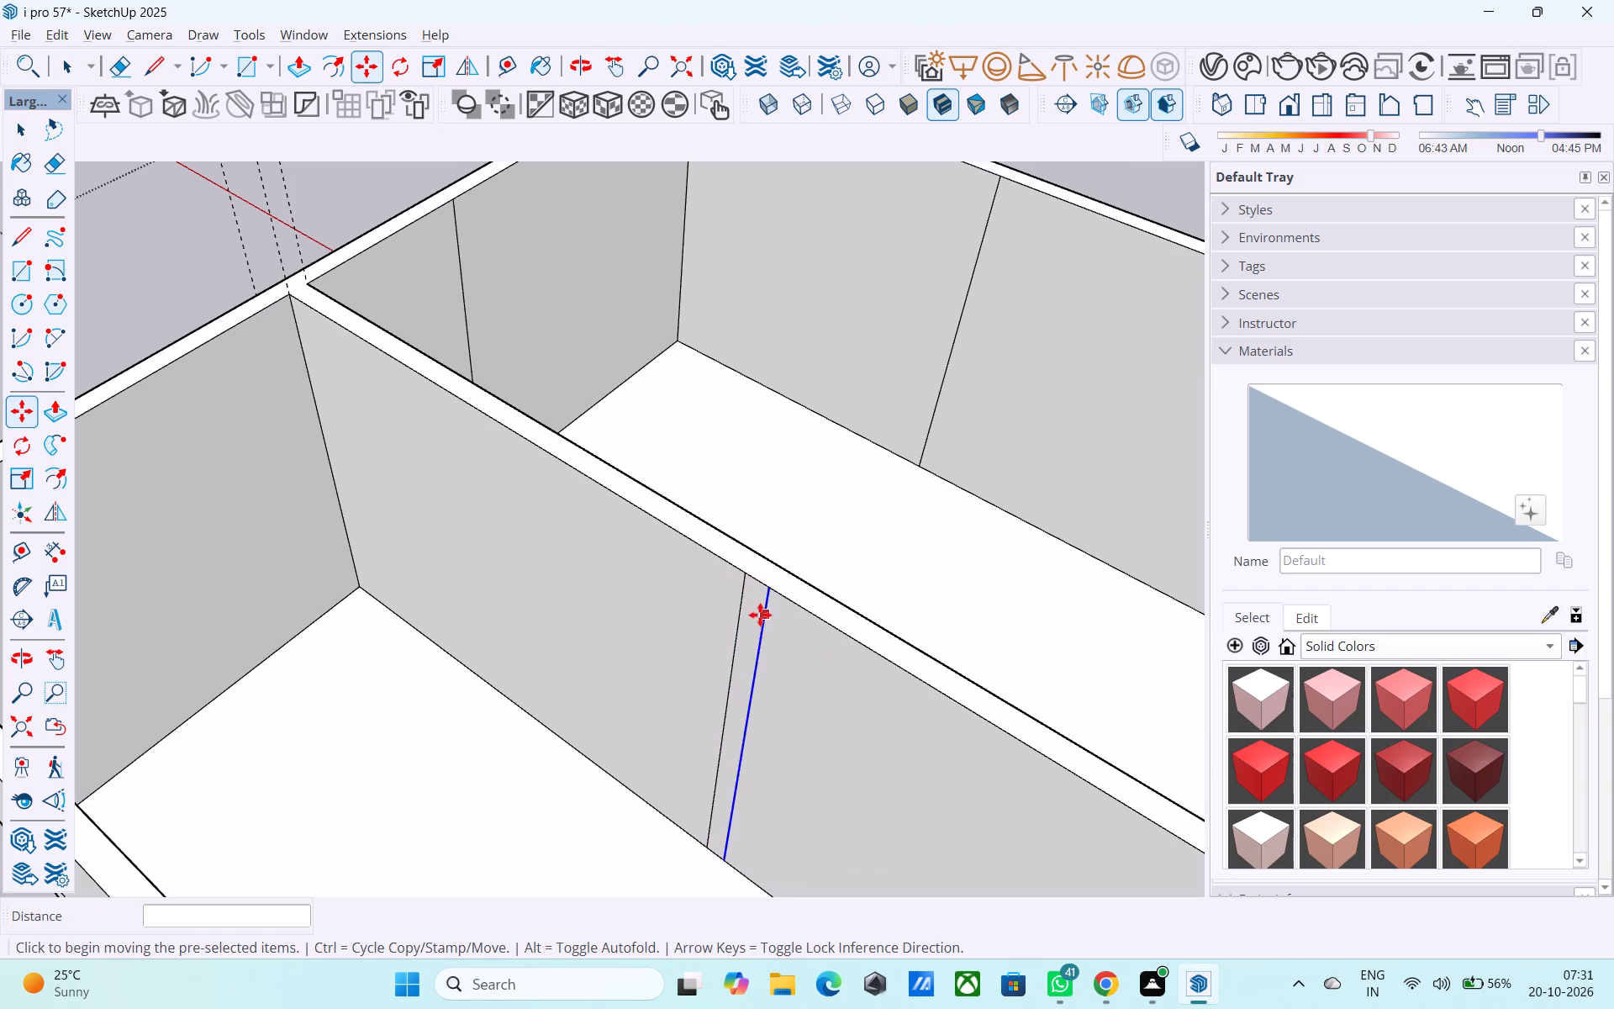
# Push/Pull the 6" strip on the partition 10' across the narrow room to the opposite wall, forming a cross partition.
pyautogui.press('space')
pyautogui.click(754, 607)
pyautogui.press('p')
pyautogui.click(755, 607)
pyautogui.scroll(-2, 747, 621)
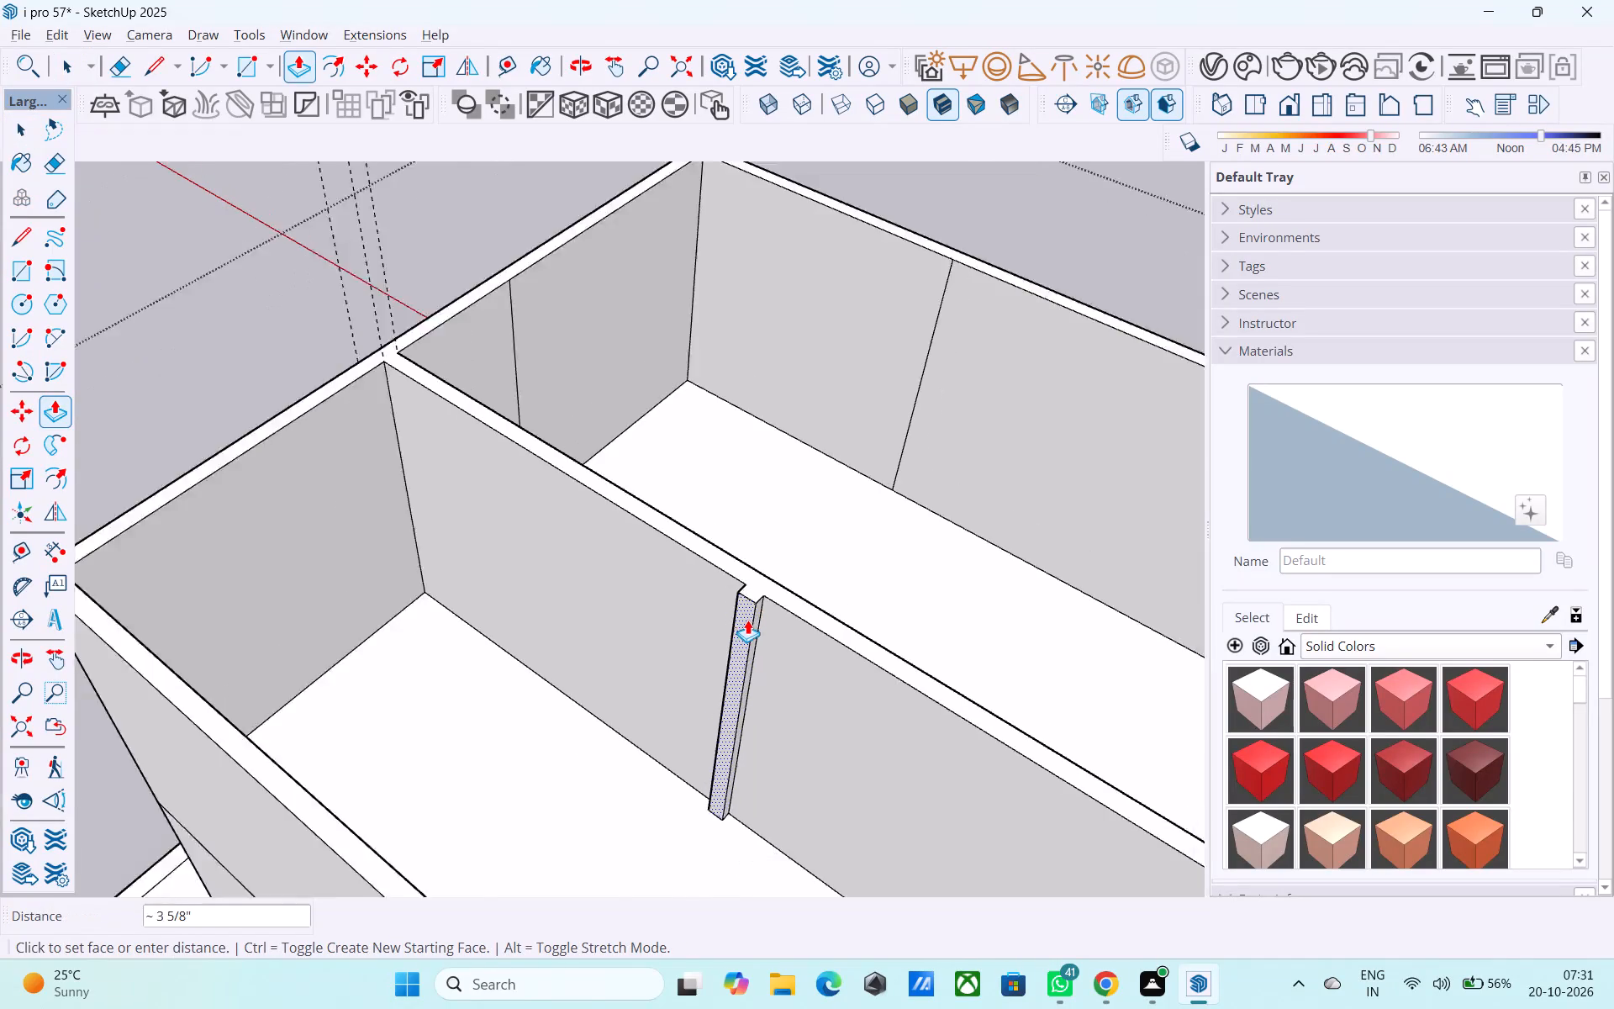
pyautogui.scroll(-9, 747, 620)
pyautogui.moveTo(727, 620); pyautogui.dragTo(318, 520, button='middle')
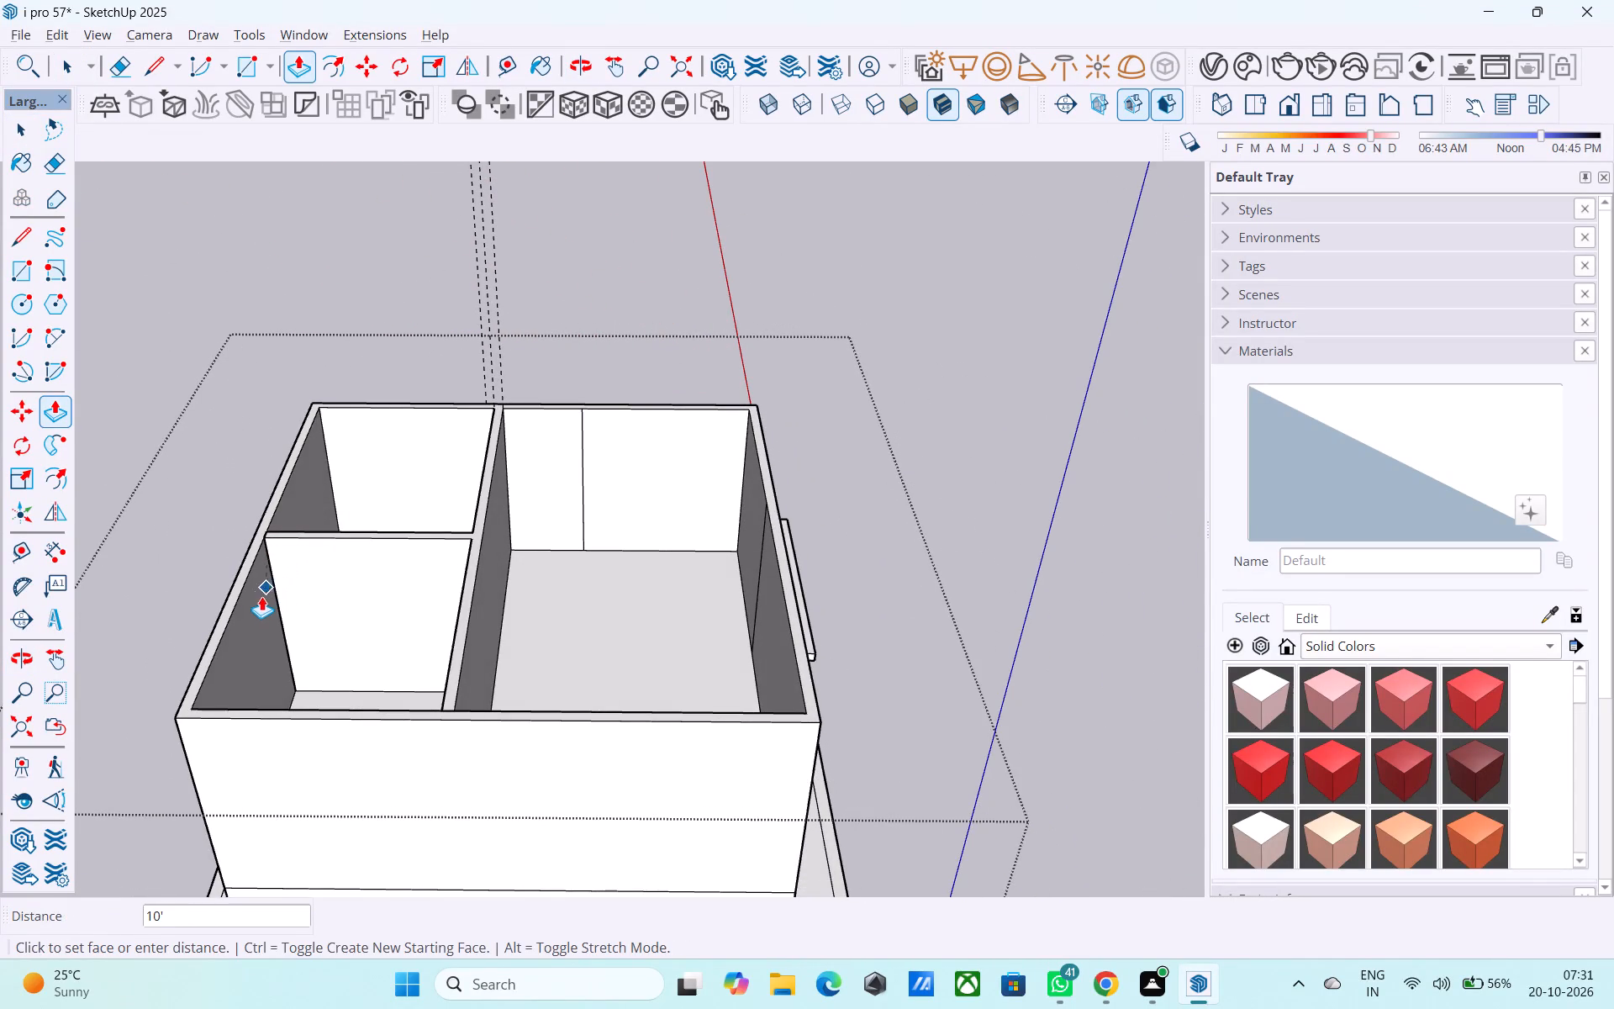
pyautogui.click(257, 600)
# Examine the house from several sides and from above, checking the upstairs partitions and the corner overhang.
pyautogui.scroll(-2, 257, 603)
pyautogui.moveTo(671, 701); pyautogui.dragTo(655, 697, button='middle')
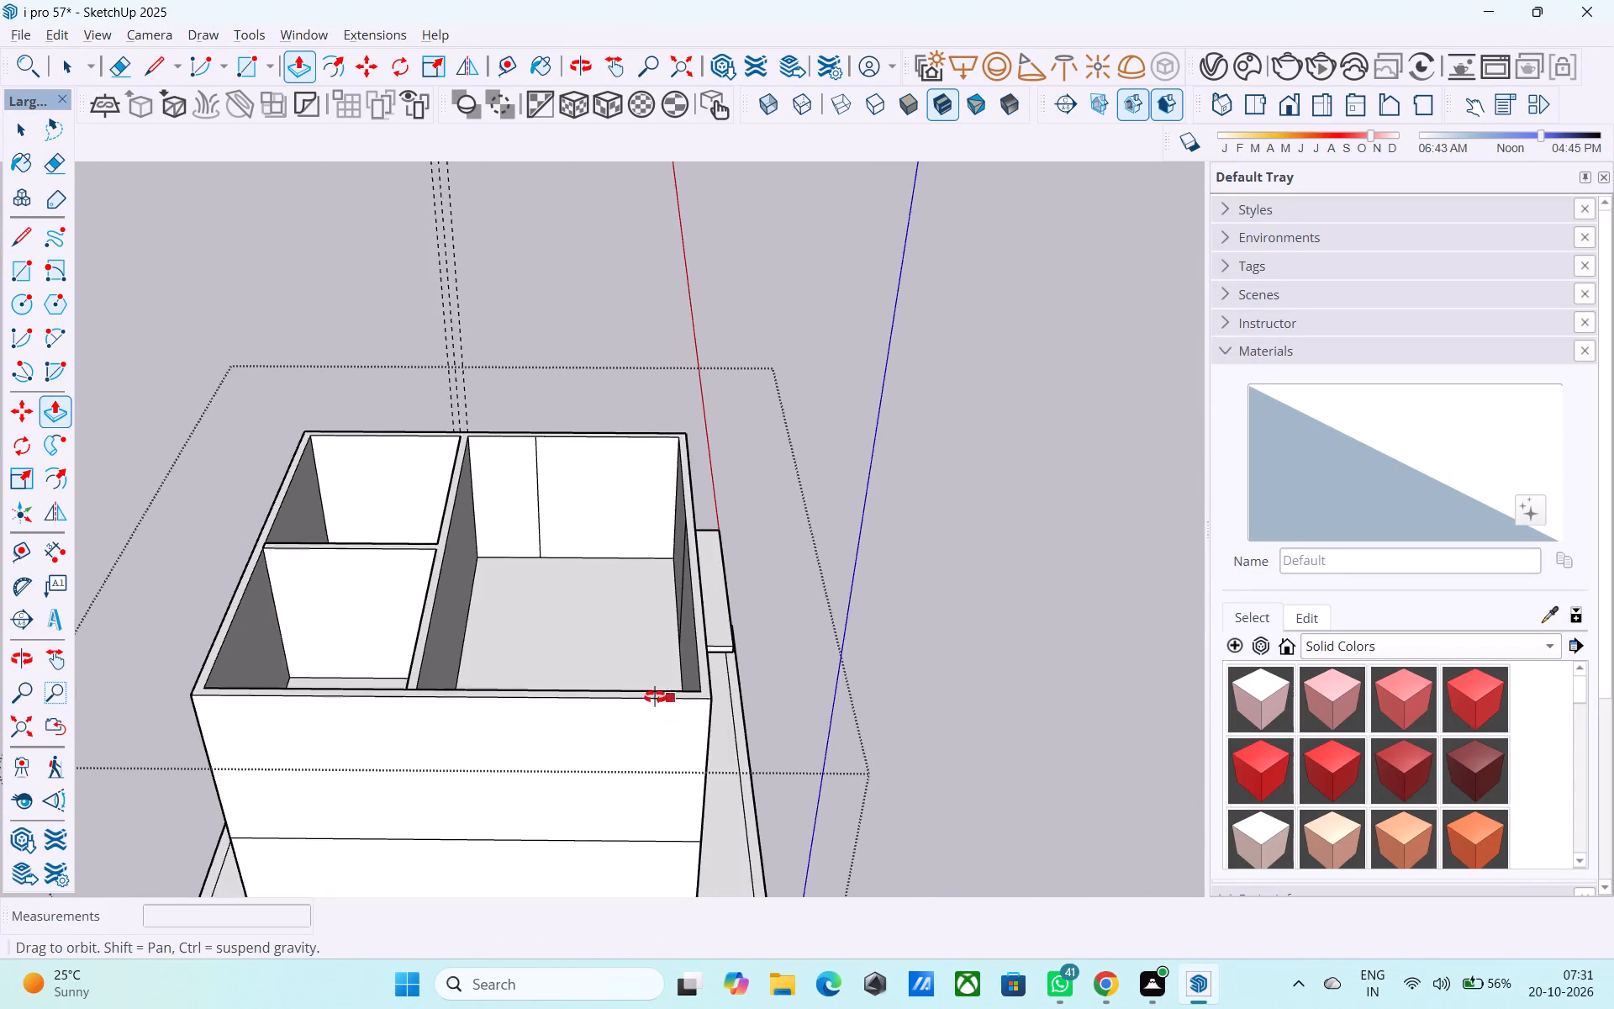
pyautogui.moveTo(655, 697); pyautogui.dragTo(277, 666, button='middle')
pyautogui.scroll(-6, 928, 640)
pyautogui.scroll(-8, 534, 606)
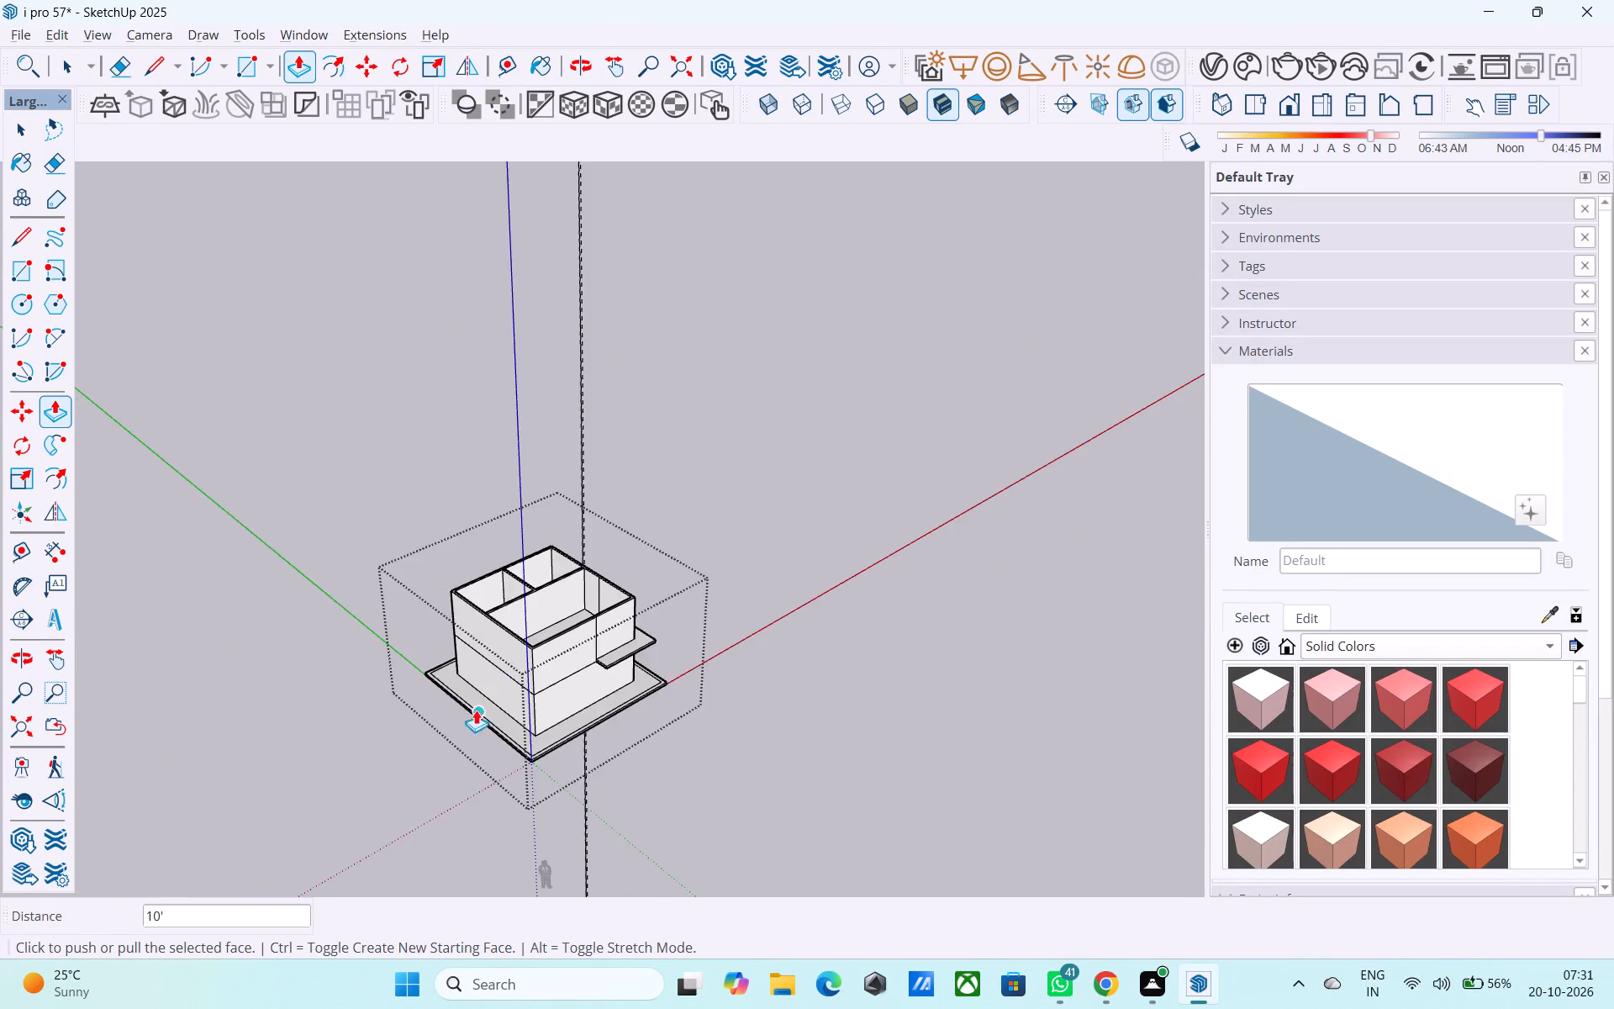
pyautogui.moveTo(467, 713); pyautogui.dragTo(384, 629, button='middle')
pyautogui.scroll(9, 436, 472)
pyautogui.moveTo(592, 546); pyautogui.dragTo(308, 463, button='middle')
pyautogui.scroll(-3, 494, 625)
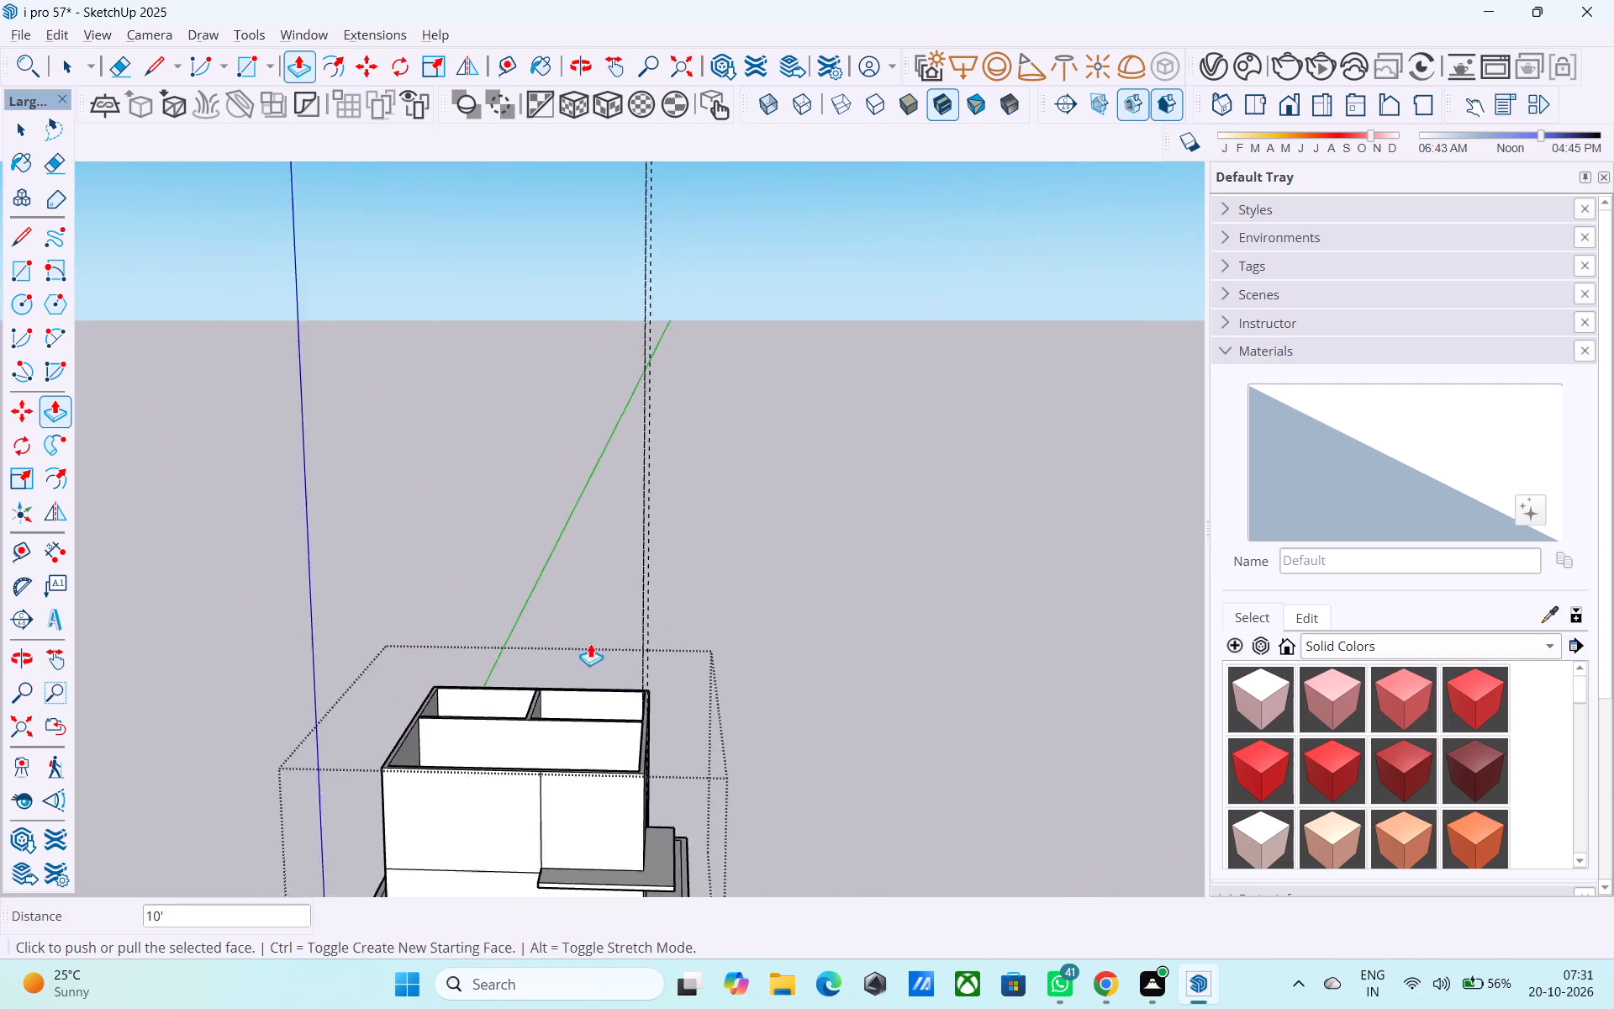
pyautogui.scroll(-1, 590, 643)
pyautogui.moveTo(601, 647); pyautogui.dragTo(172, 647, button='middle')
pyautogui.moveTo(414, 711); pyautogui.dragTo(651, 978, button='middle')
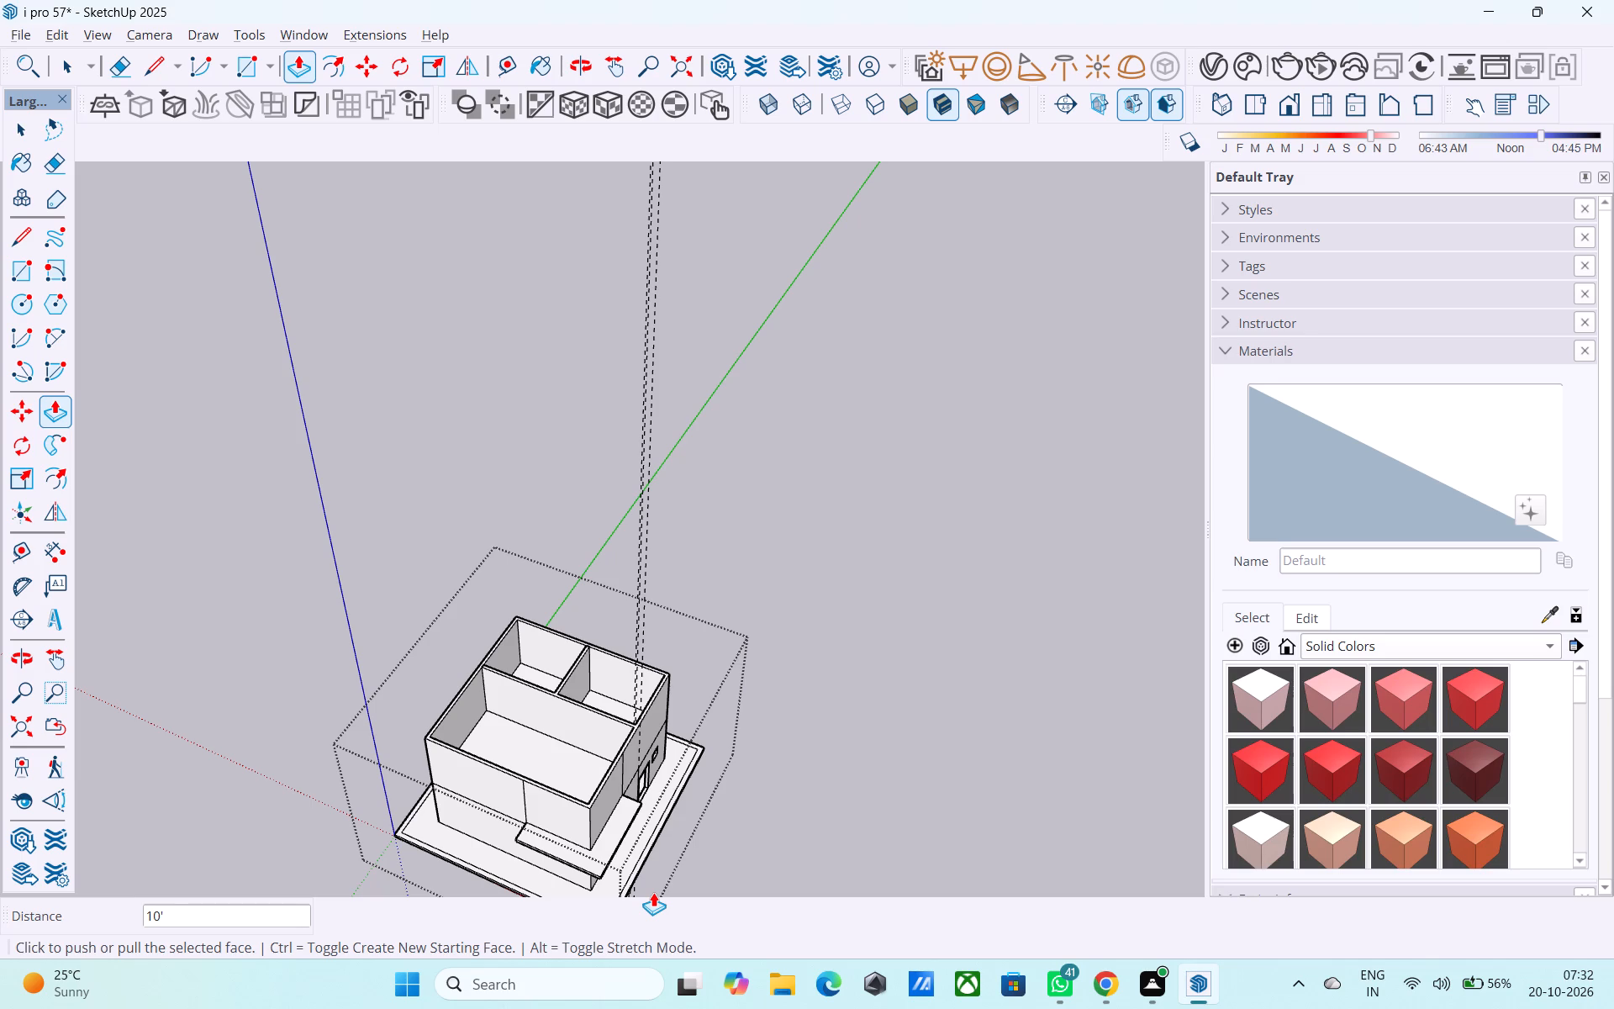
pyautogui.scroll(-2, 647, 883)
pyautogui.moveTo(643, 875); pyautogui.dragTo(524, 504, button='middle')
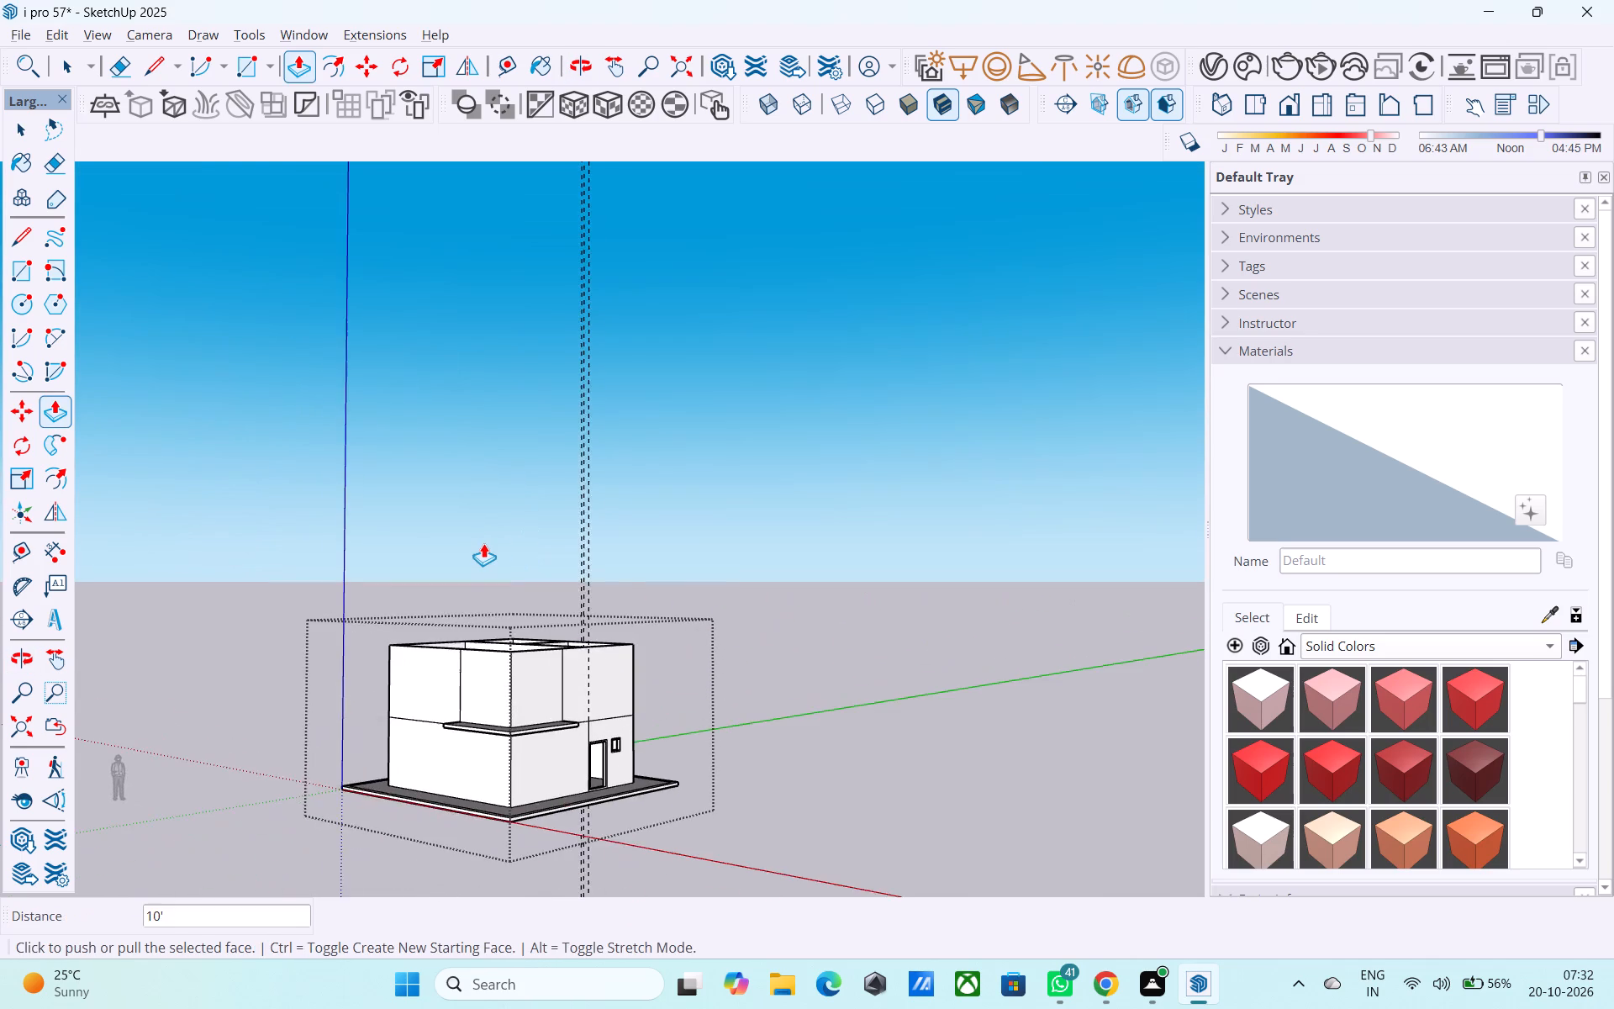
pyautogui.scroll(5, 483, 543)
pyautogui.scroll(-2, 489, 536)
pyautogui.moveTo(491, 537); pyautogui.dragTo(575, 802, button='middle')
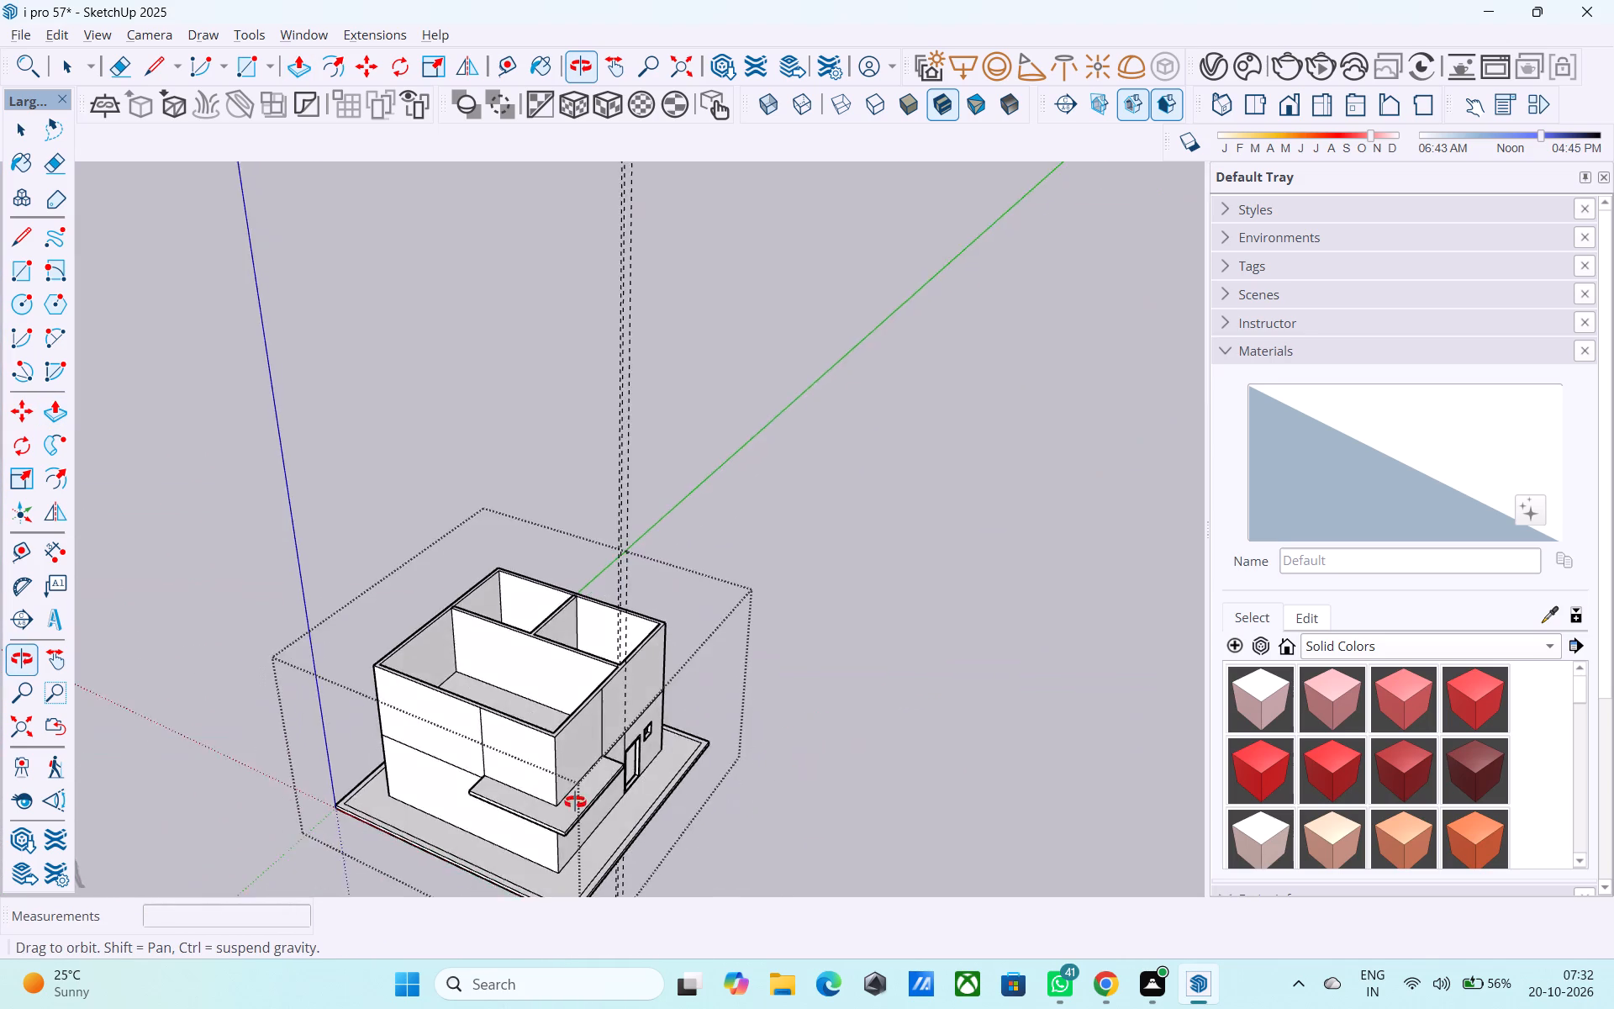
pyautogui.moveTo(575, 802); pyautogui.dragTo(557, 652, button='middle')
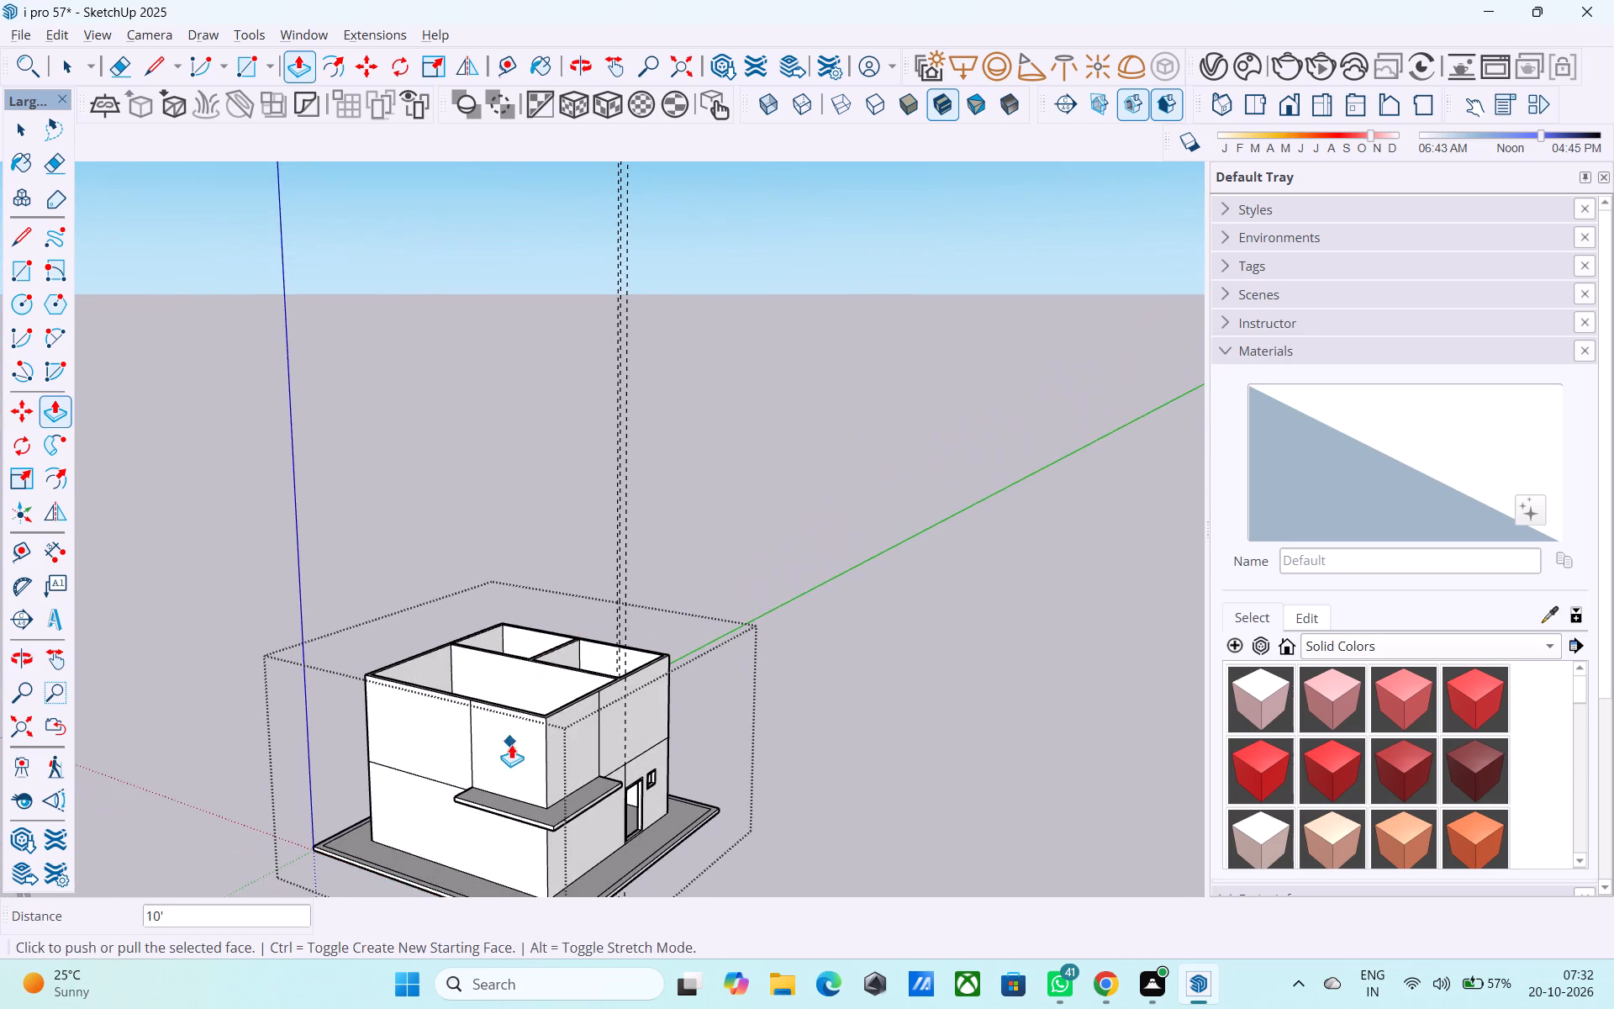
pyautogui.moveTo(507, 742); pyautogui.dragTo(428, 726, button='middle')
pyautogui.scroll(4, 439, 740)
pyautogui.scroll(-1, 453, 754)
pyautogui.moveTo(453, 753); pyautogui.dragTo(644, 832, button='middle')
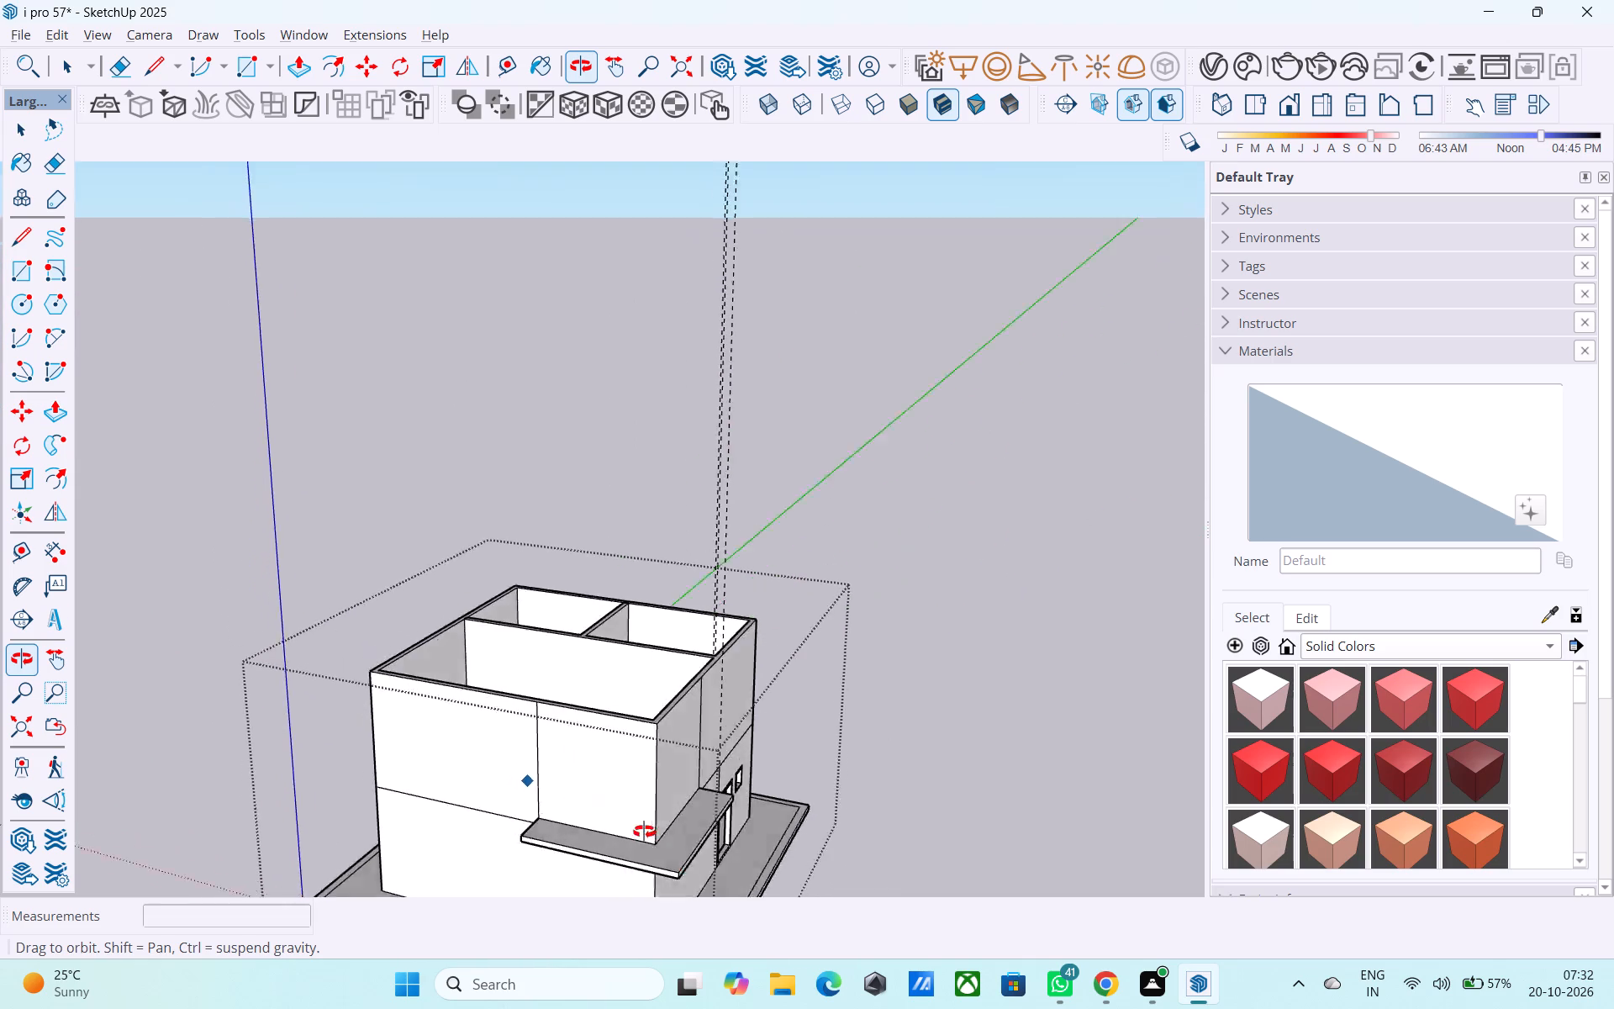
pyautogui.moveTo(644, 832); pyautogui.dragTo(749, 891, button='middle')
pyautogui.moveTo(646, 711); pyautogui.dragTo(559, 774, button='middle')
# Draw an 11' 9" by 10' rectangle between the wall-top inner corners to cap the small upstairs room away from the guides.
pyautogui.press('r')
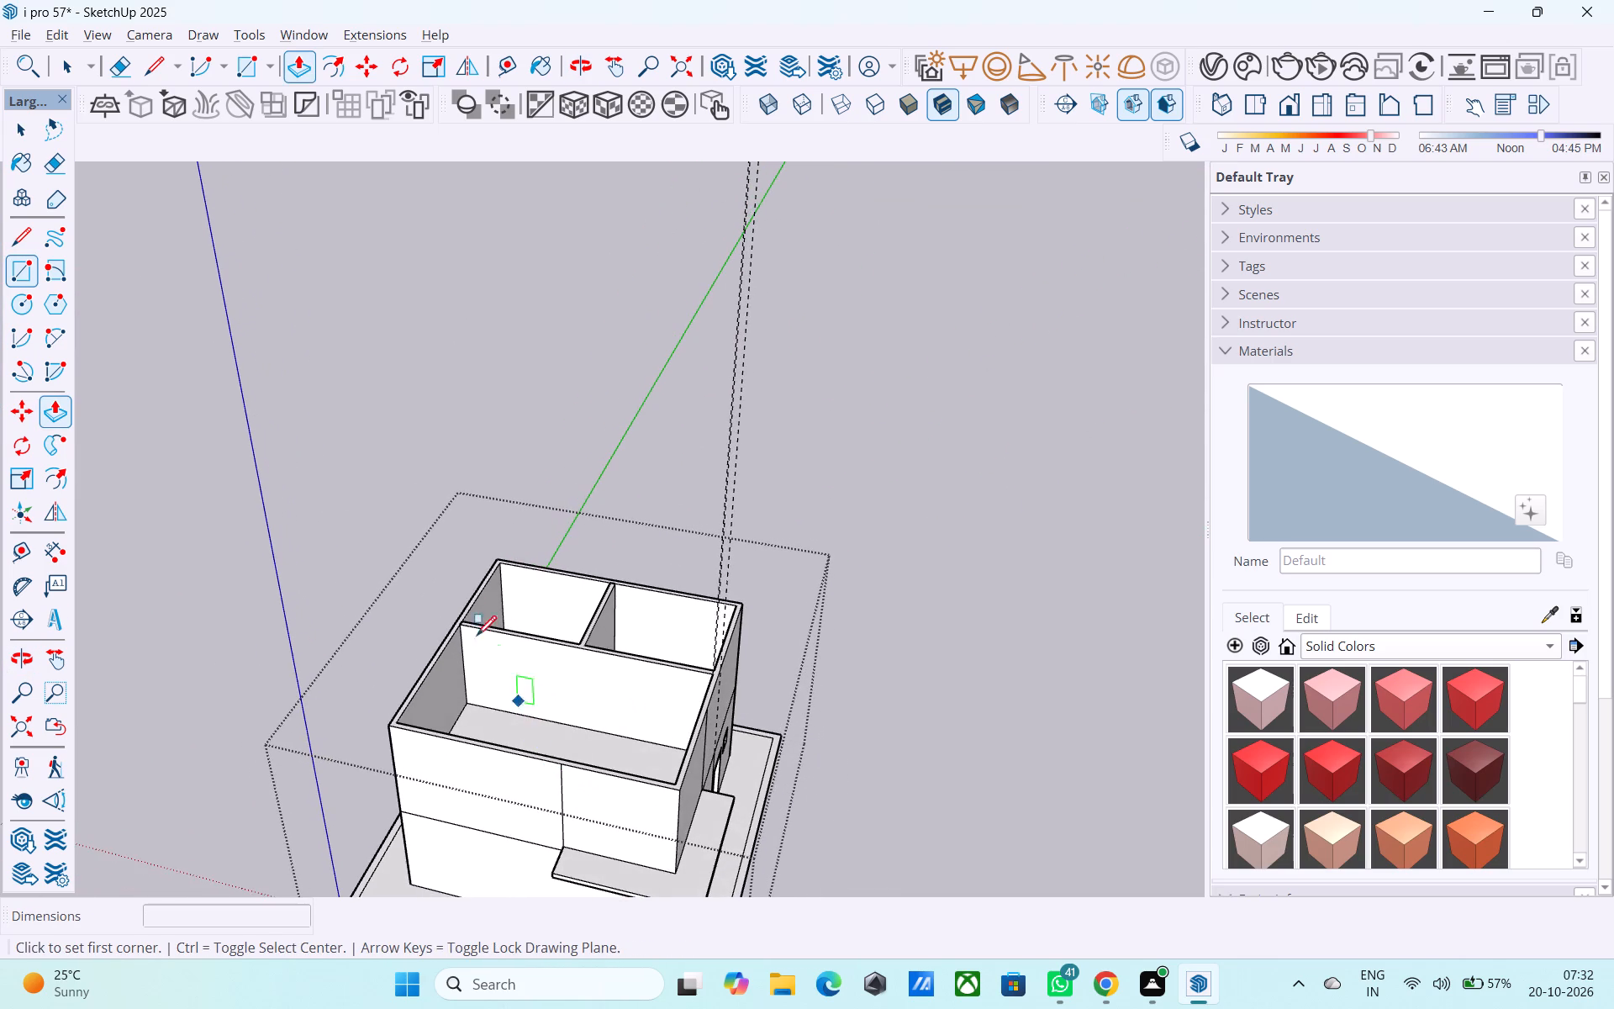
pyautogui.scroll(12, 453, 597)
pyautogui.click(460, 459)
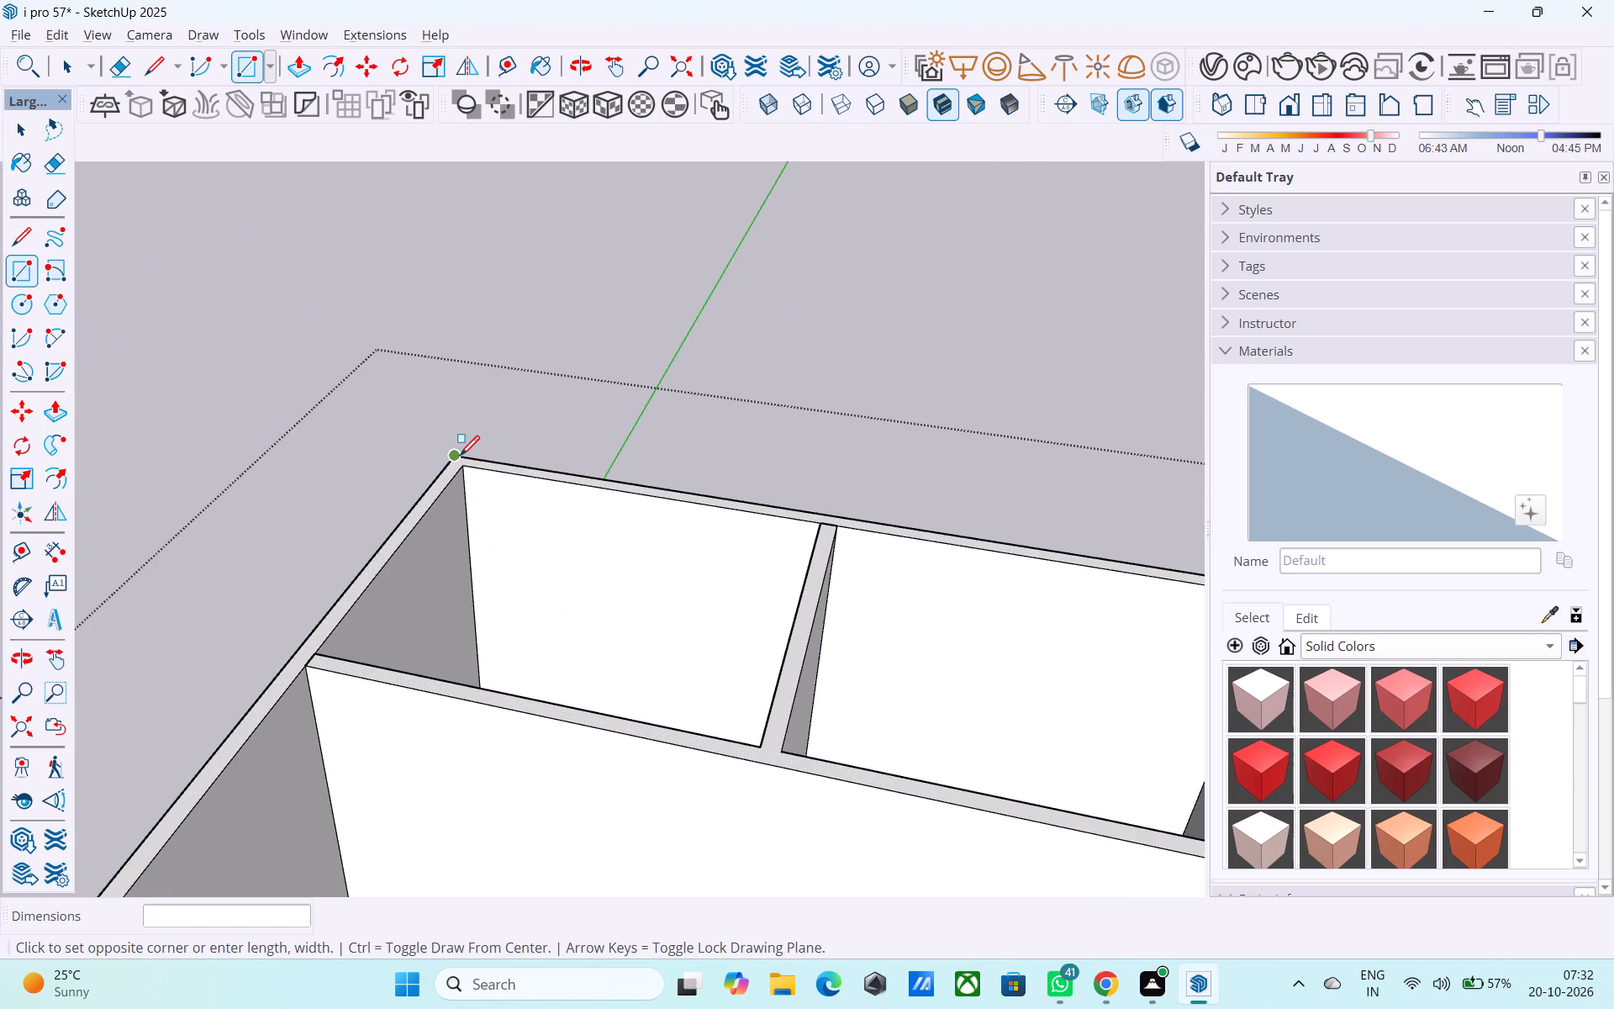
pyautogui.press('r')
pyautogui.click(463, 470)
pyautogui.click(757, 744)
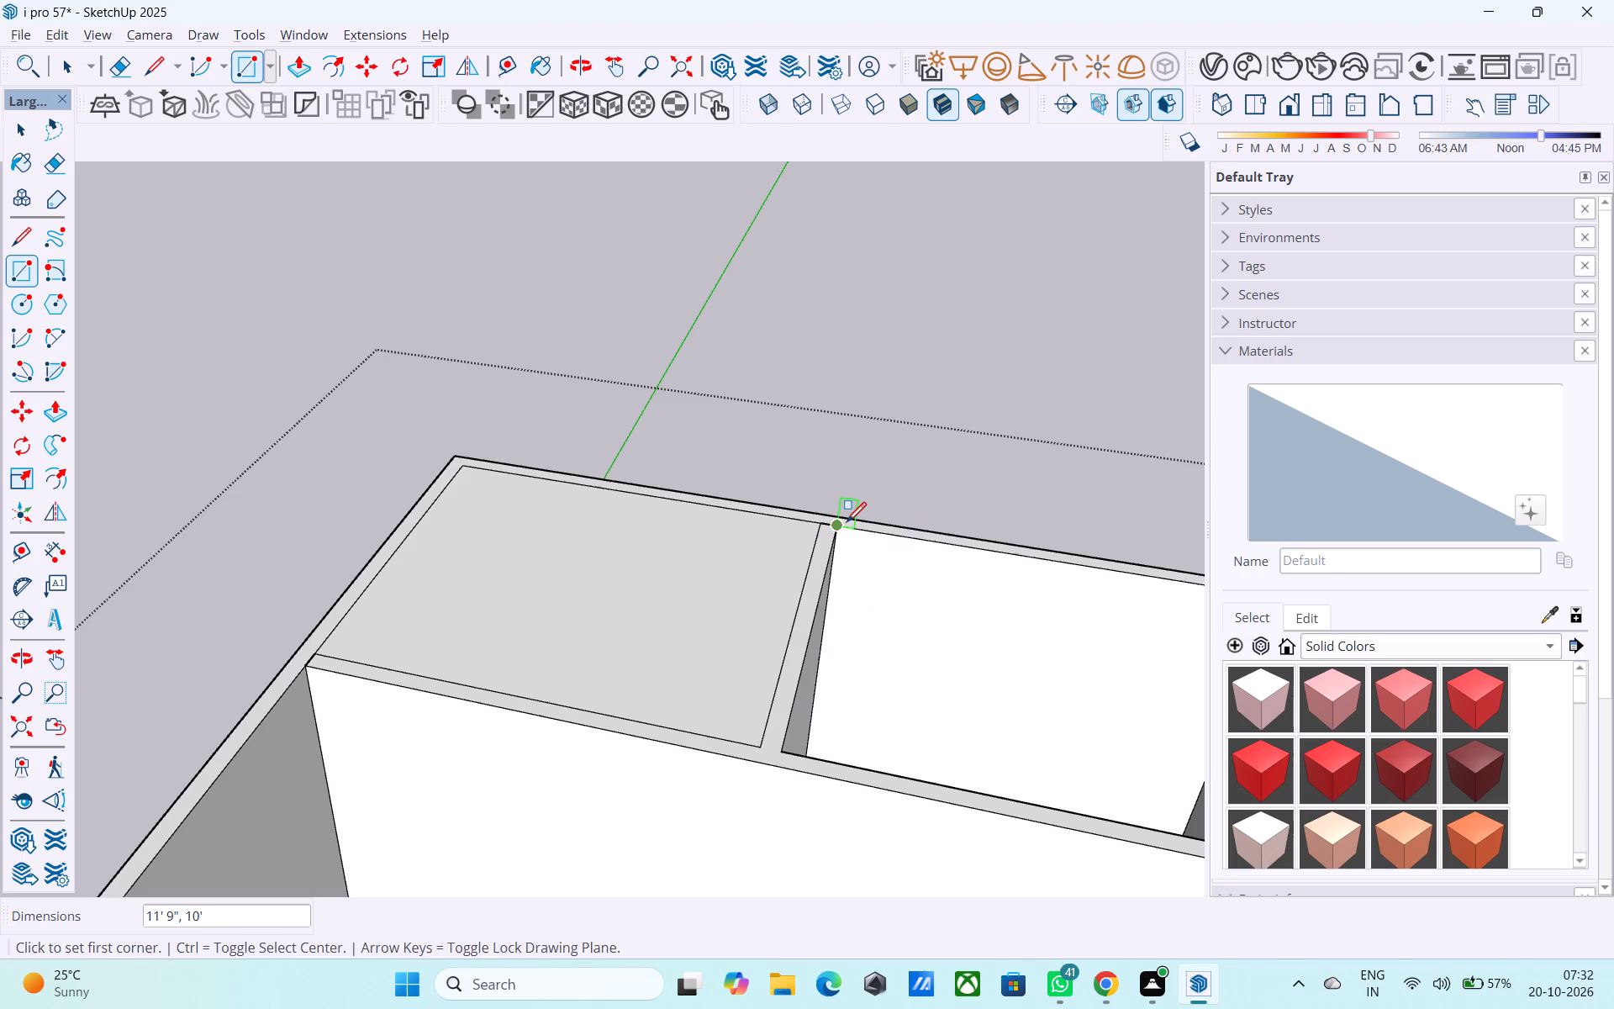
# Draw a rectangle between the wall-top inner corners to cap the adjoining small room beside the guides.
pyautogui.click(847, 524)
pyautogui.scroll(-7, 847, 524)
pyautogui.scroll(5, 970, 697)
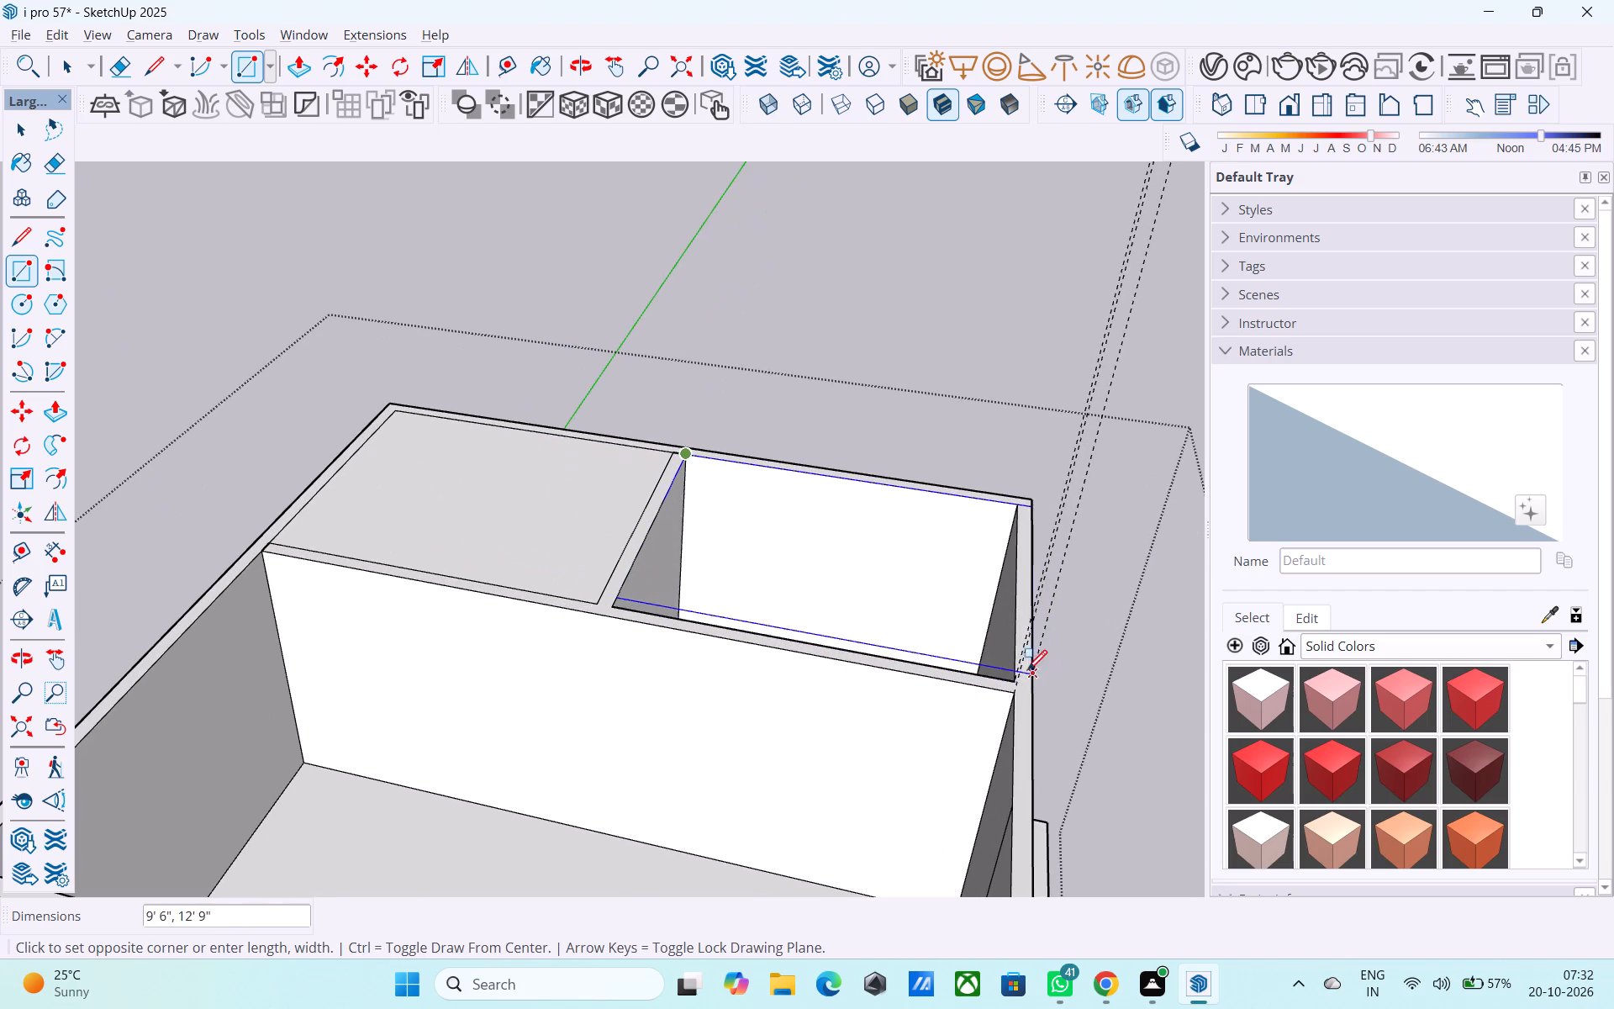
pyautogui.click(1021, 670)
# Draw a rectangle between diagonally opposite inner corners of the wall tops to cap the large upstairs room.
pyautogui.scroll(-3, 1016, 670)
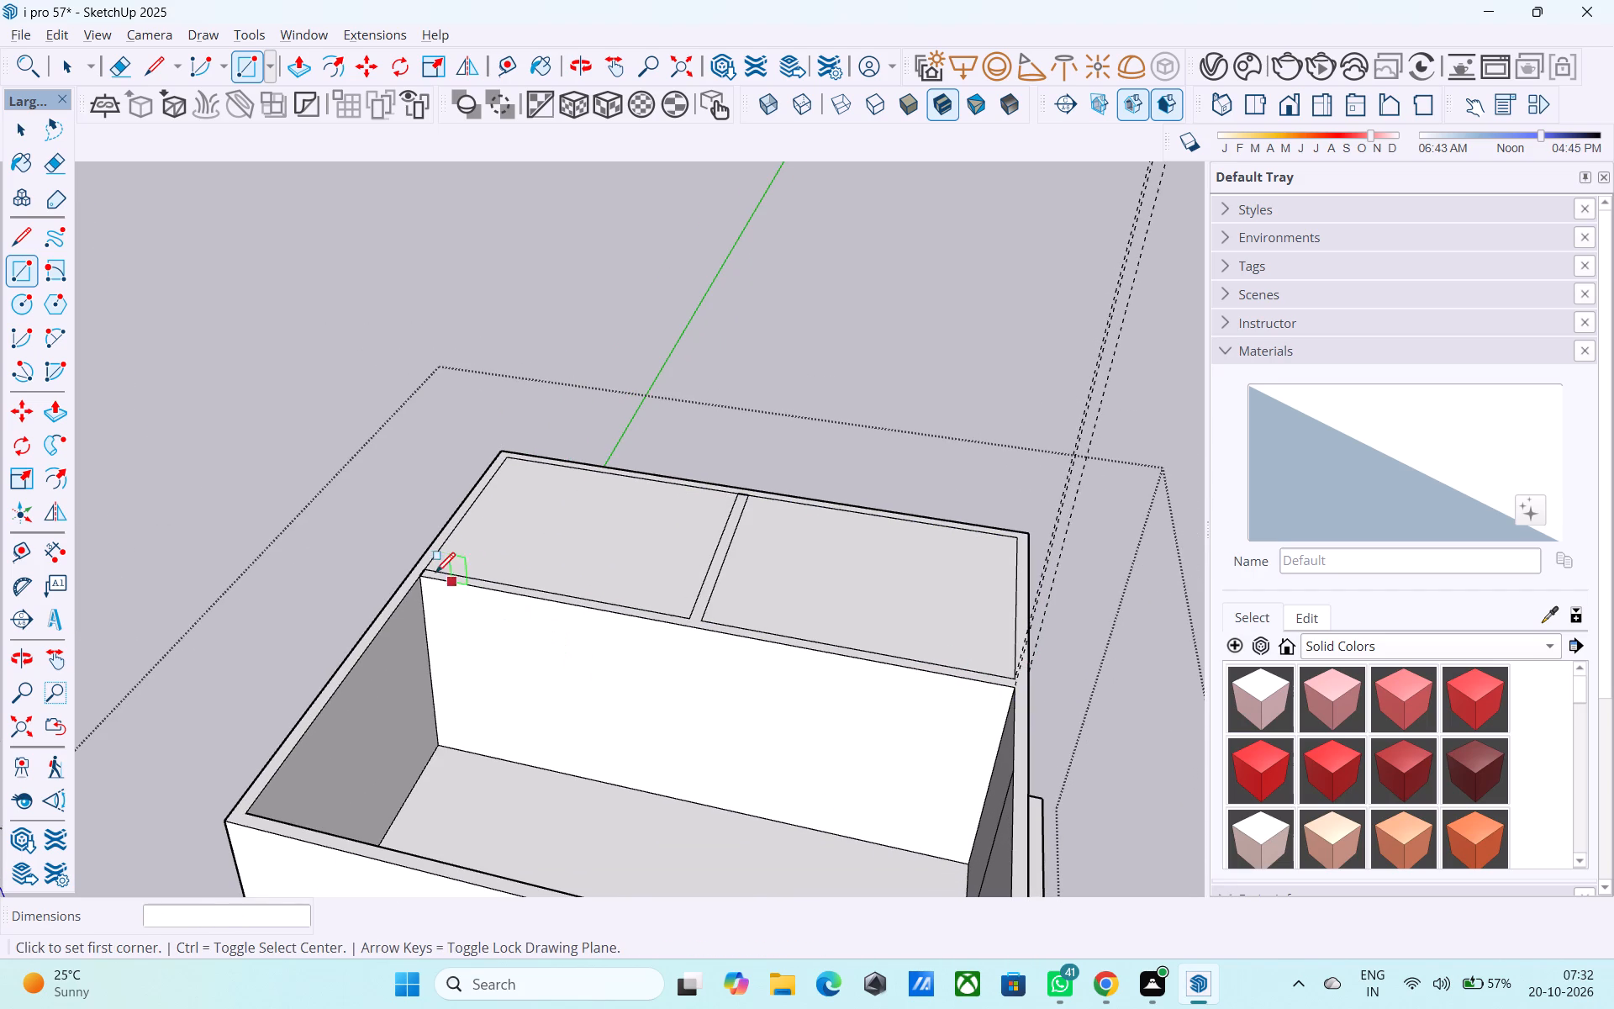
pyautogui.click(419, 577)
pyautogui.scroll(-2, 419, 578)
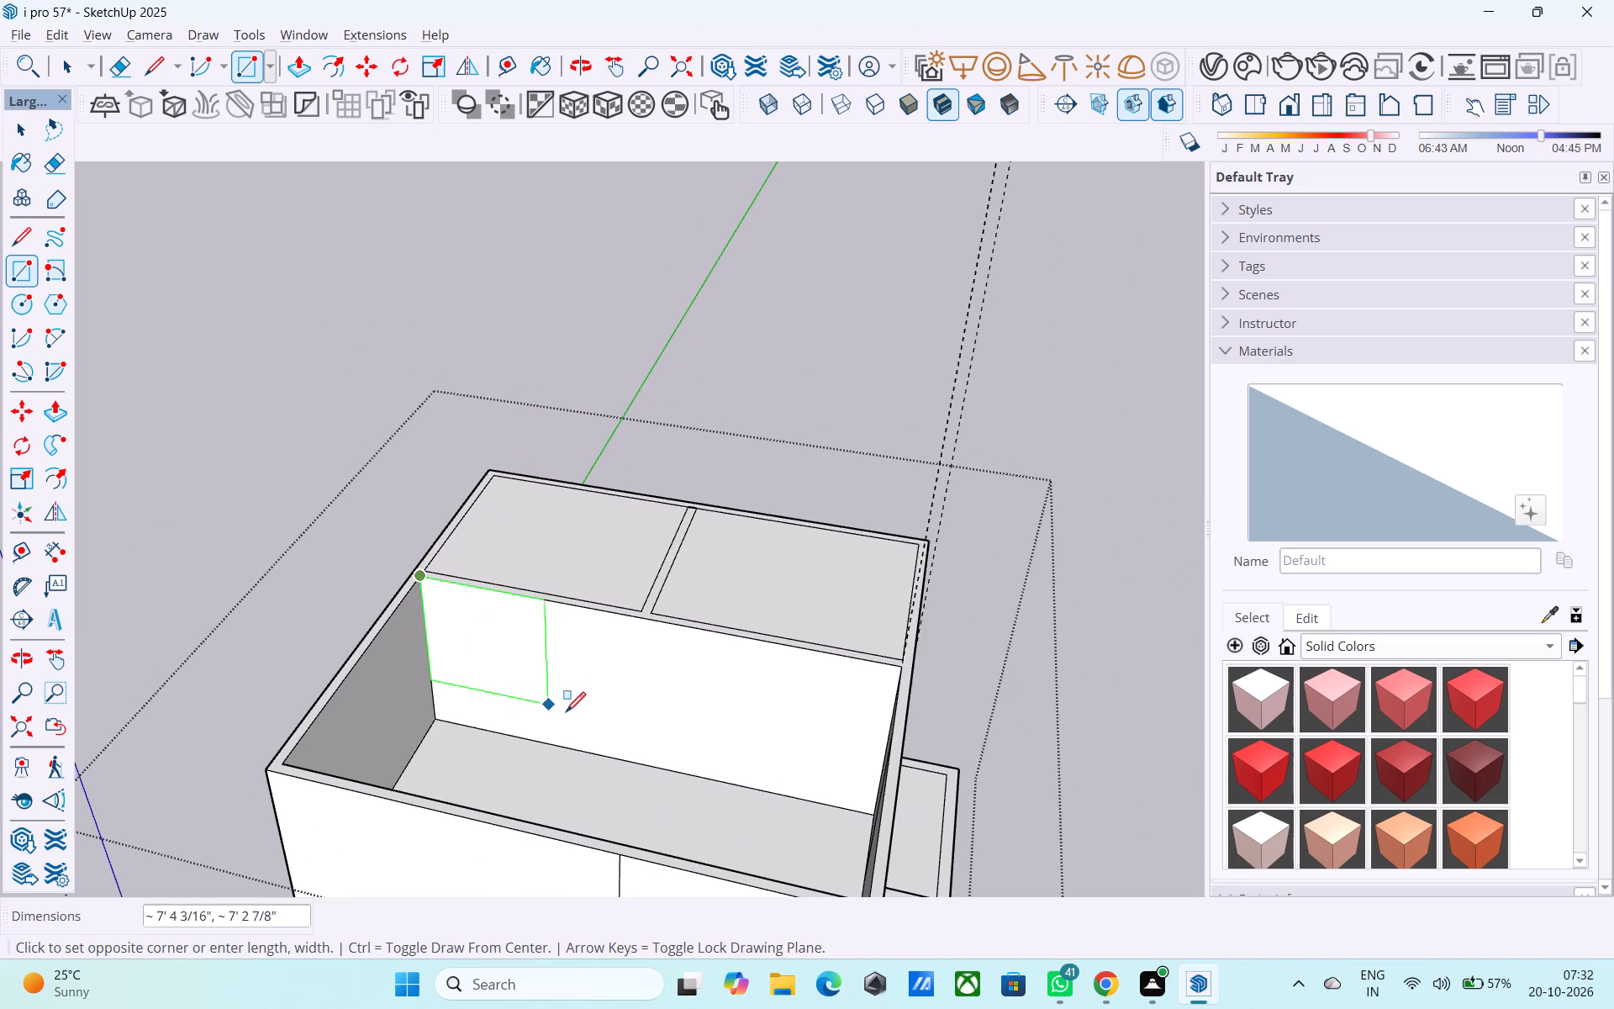
pyautogui.scroll(-5, 569, 526)
pyautogui.scroll(6, 655, 701)
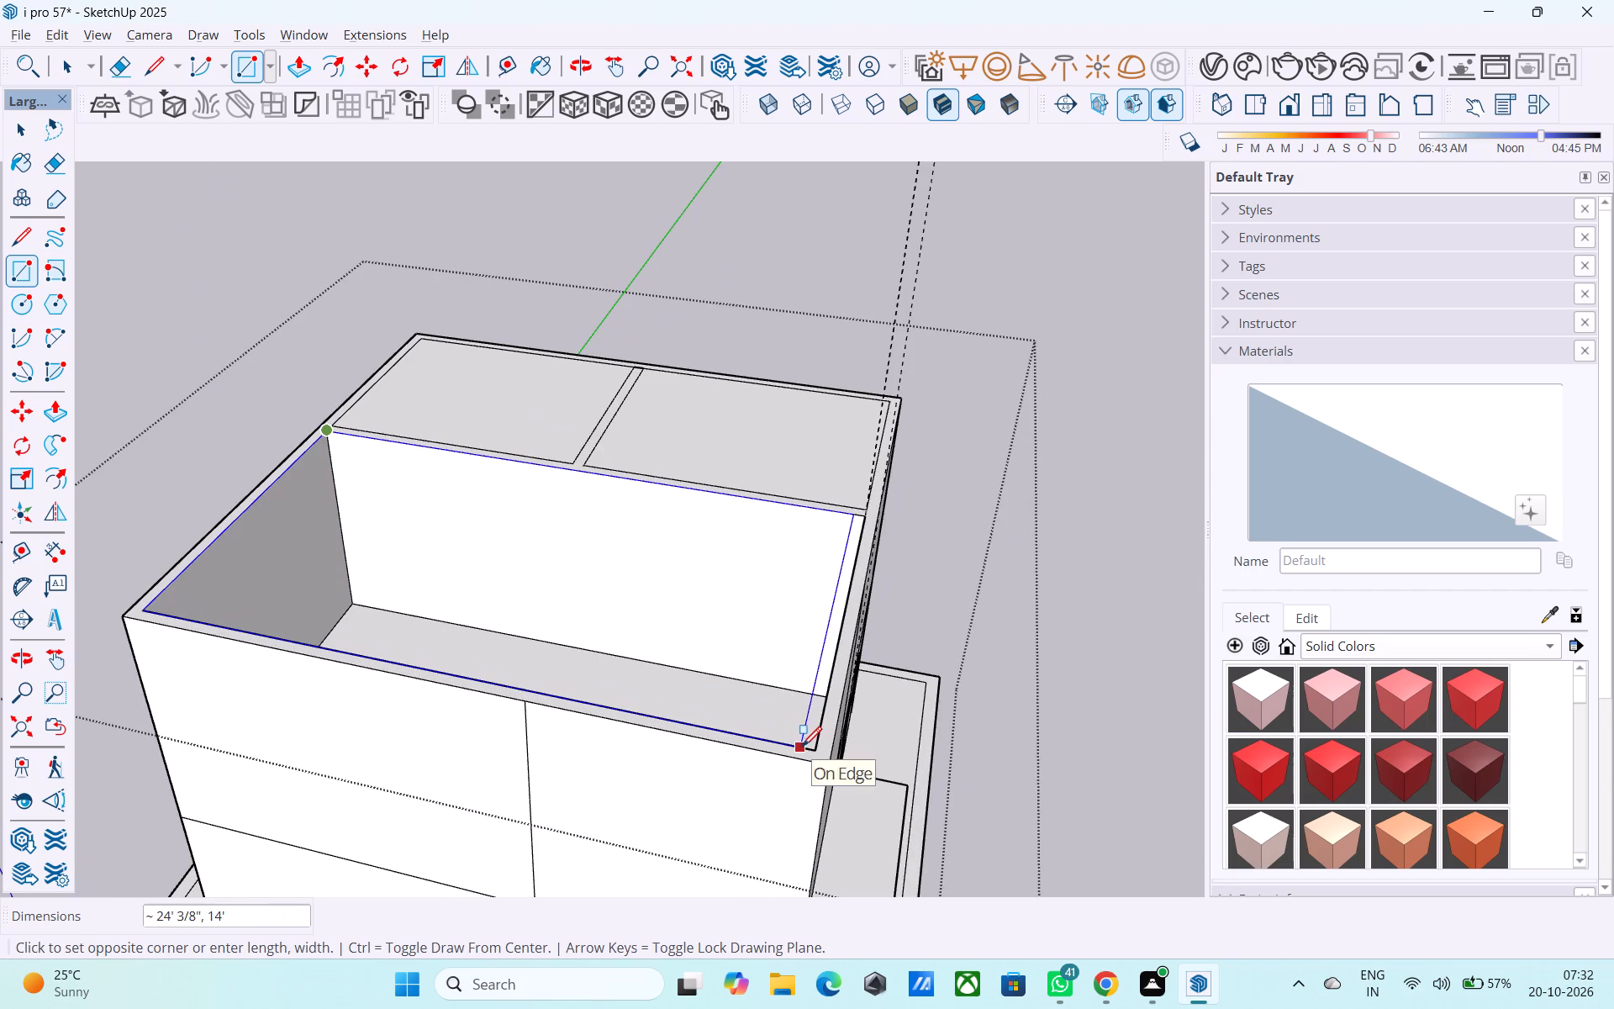
pyautogui.click(805, 748)
# Reverse the three new cap faces over the large room and the two small rooms.
pyautogui.moveTo(649, 546); pyautogui.dragTo(653, 678, button='middle')
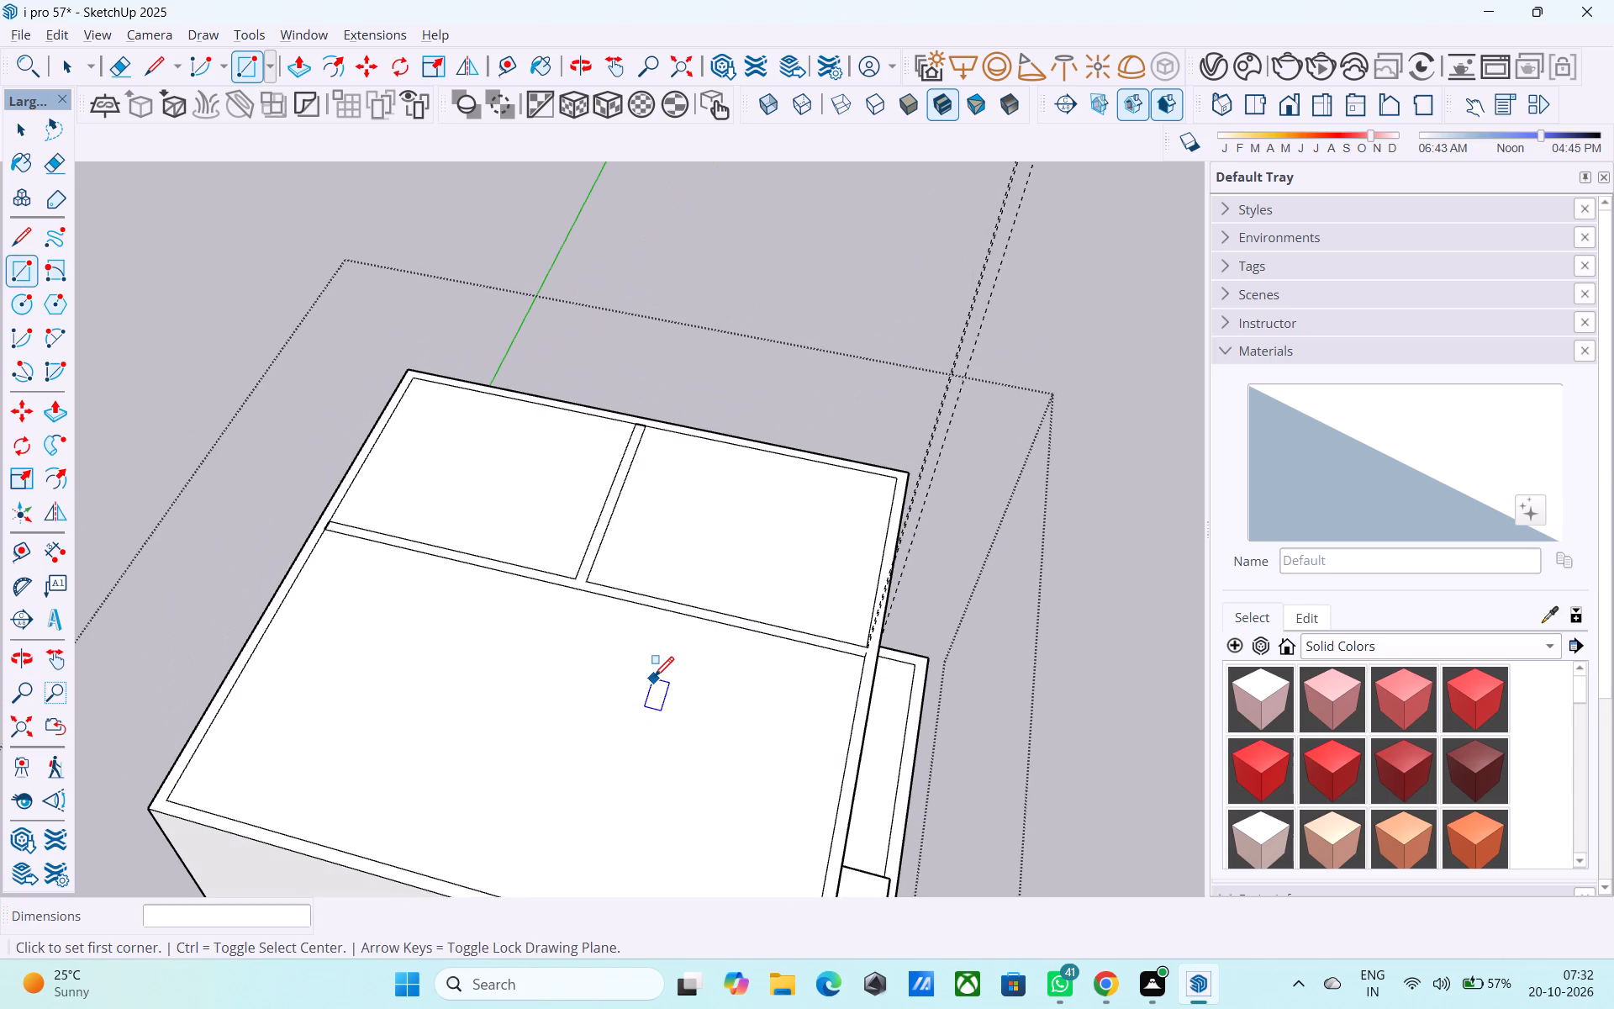
pyautogui.press('space')
pyautogui.click(622, 656)
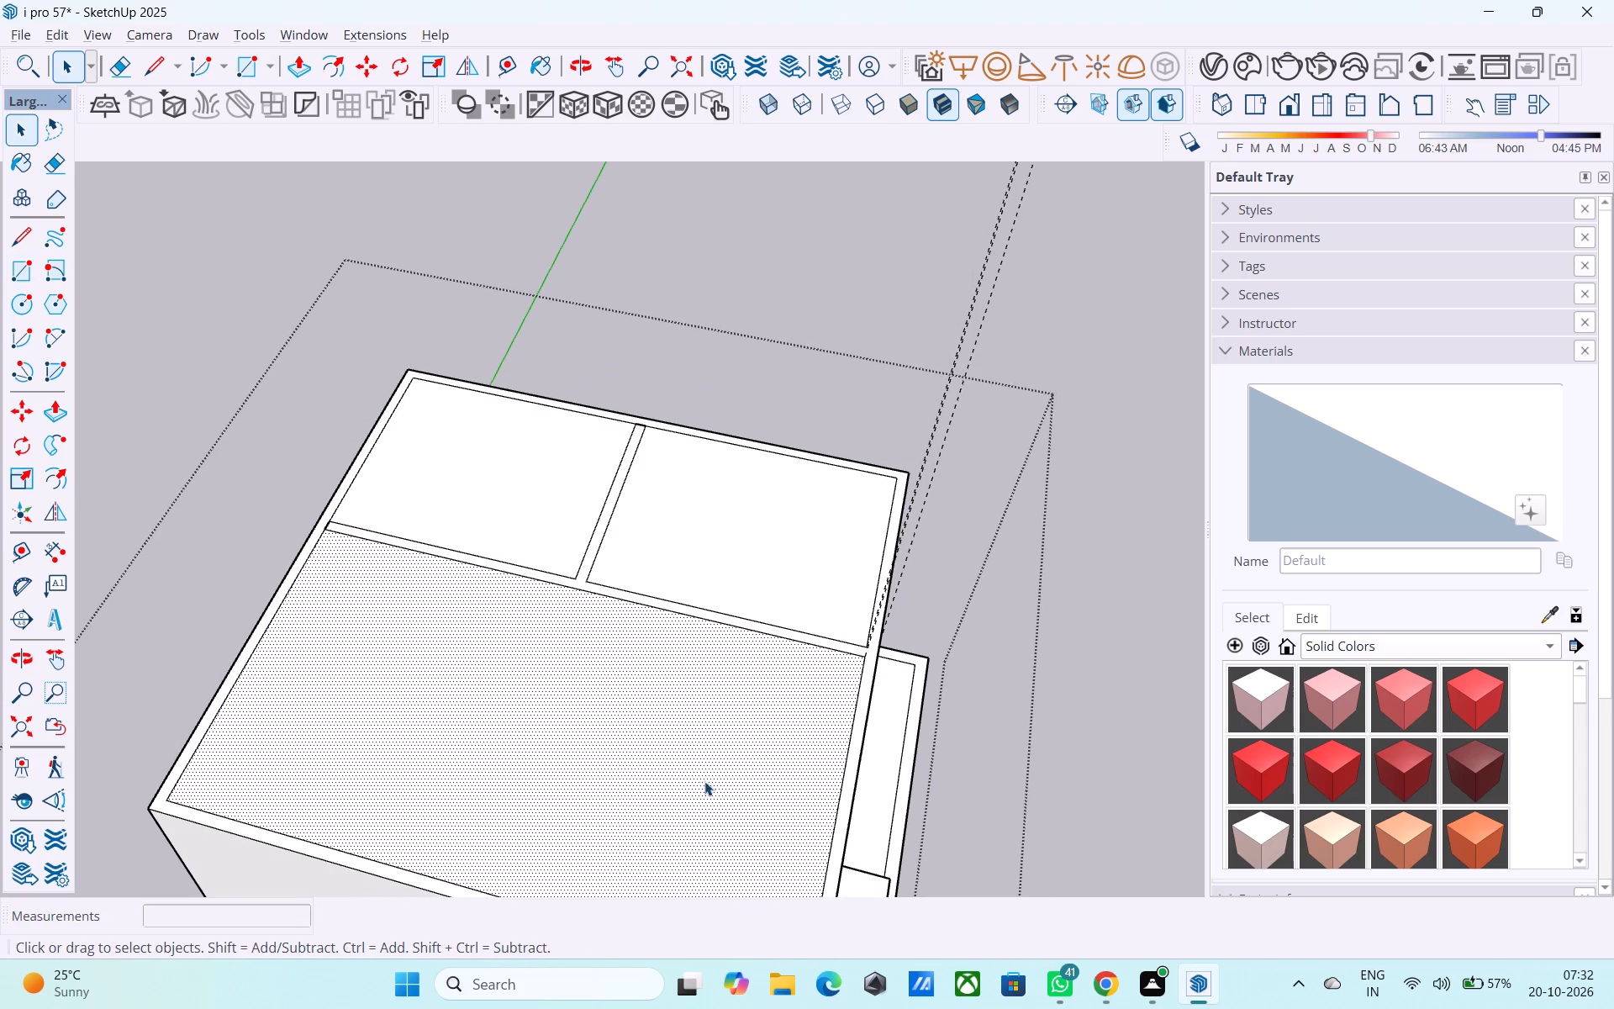
pyautogui.rightClick(342, 792)
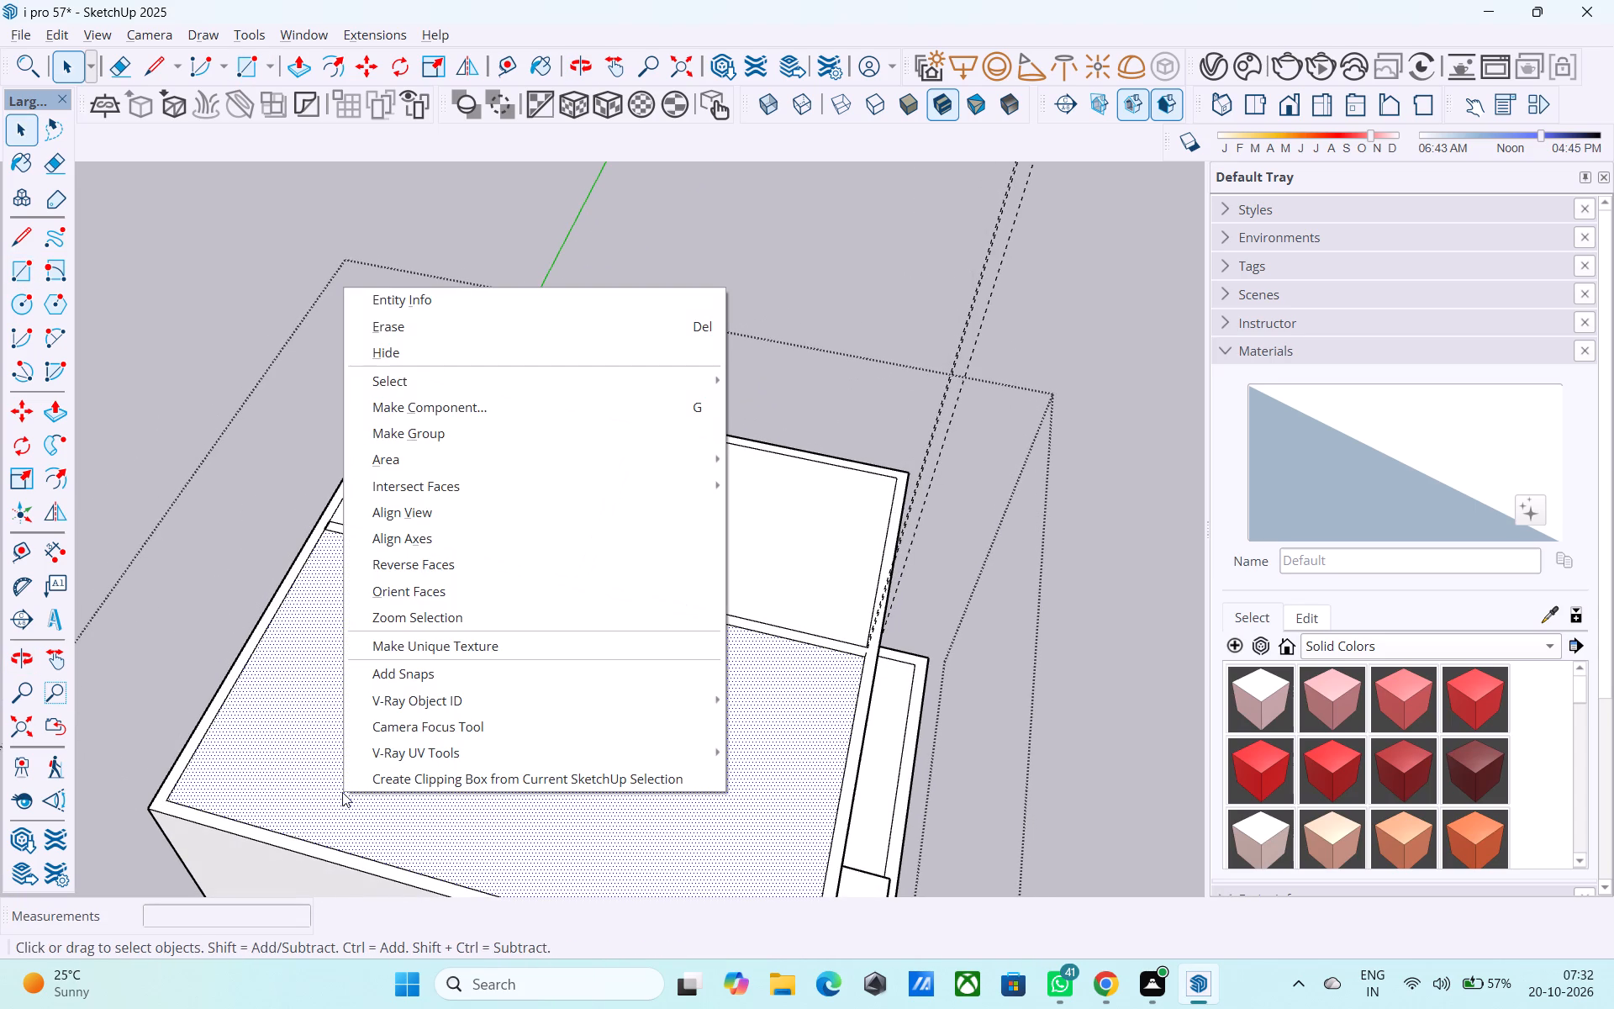
pyautogui.click(410, 558)
pyautogui.click(410, 515)
pyautogui.rightClick(410, 515)
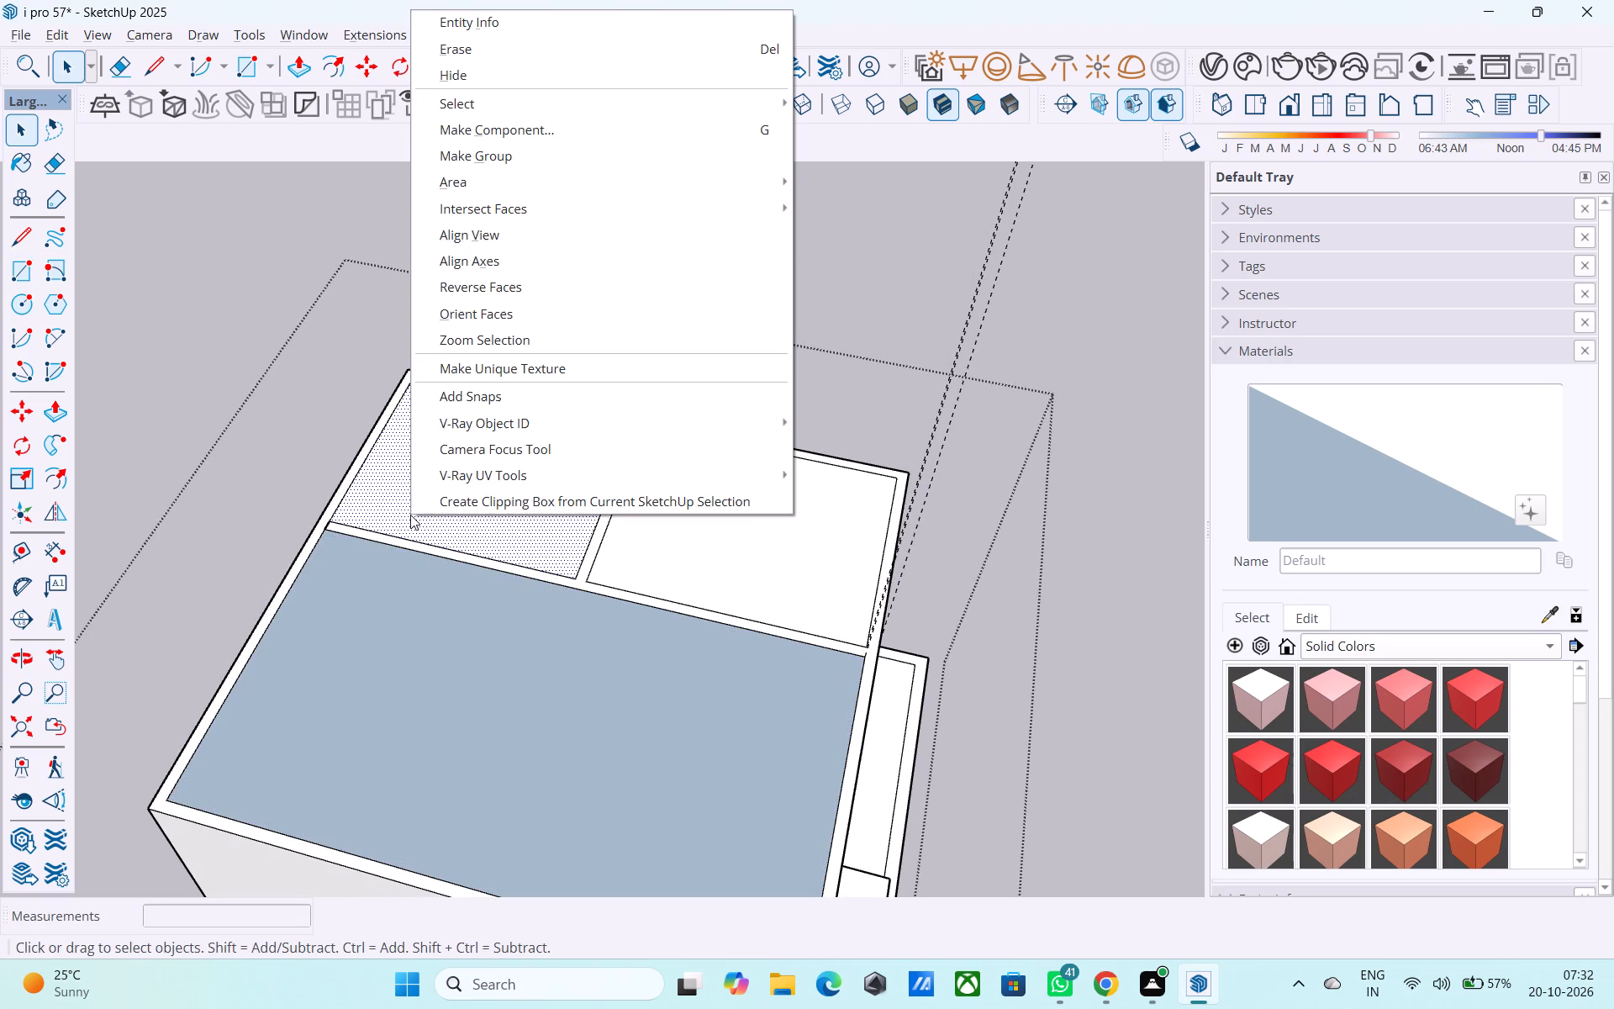
pyautogui.click(469, 293)
pyautogui.click(676, 527)
pyautogui.rightClick(677, 526)
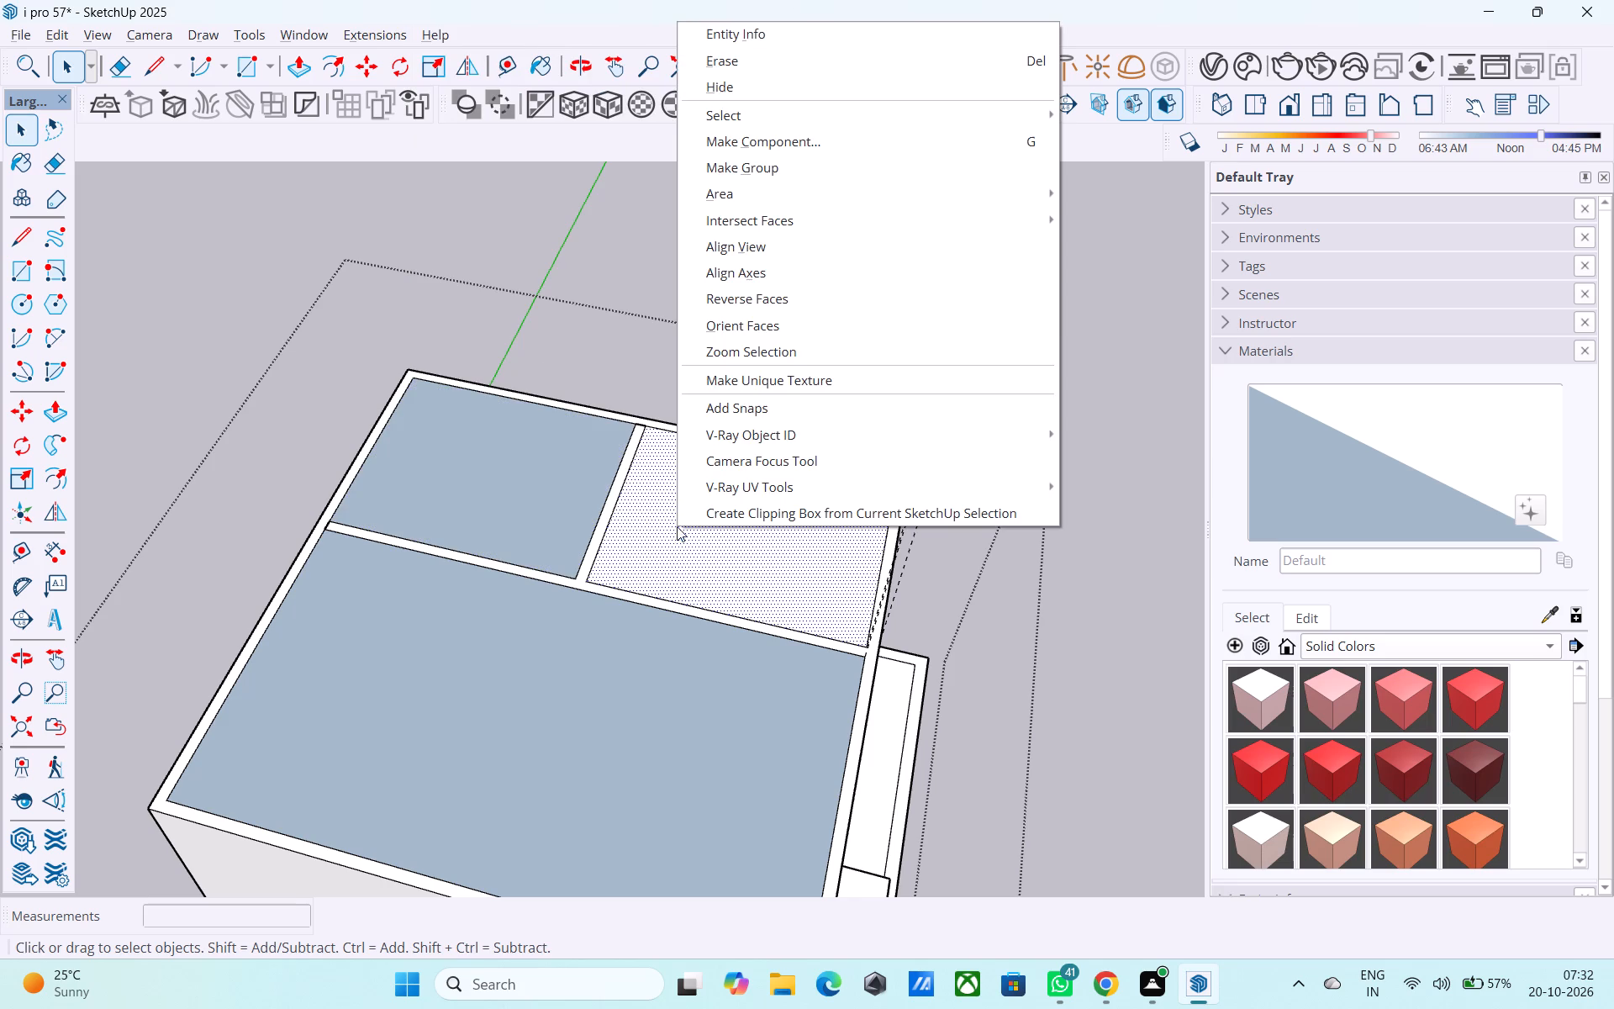
pyautogui.click(731, 293)
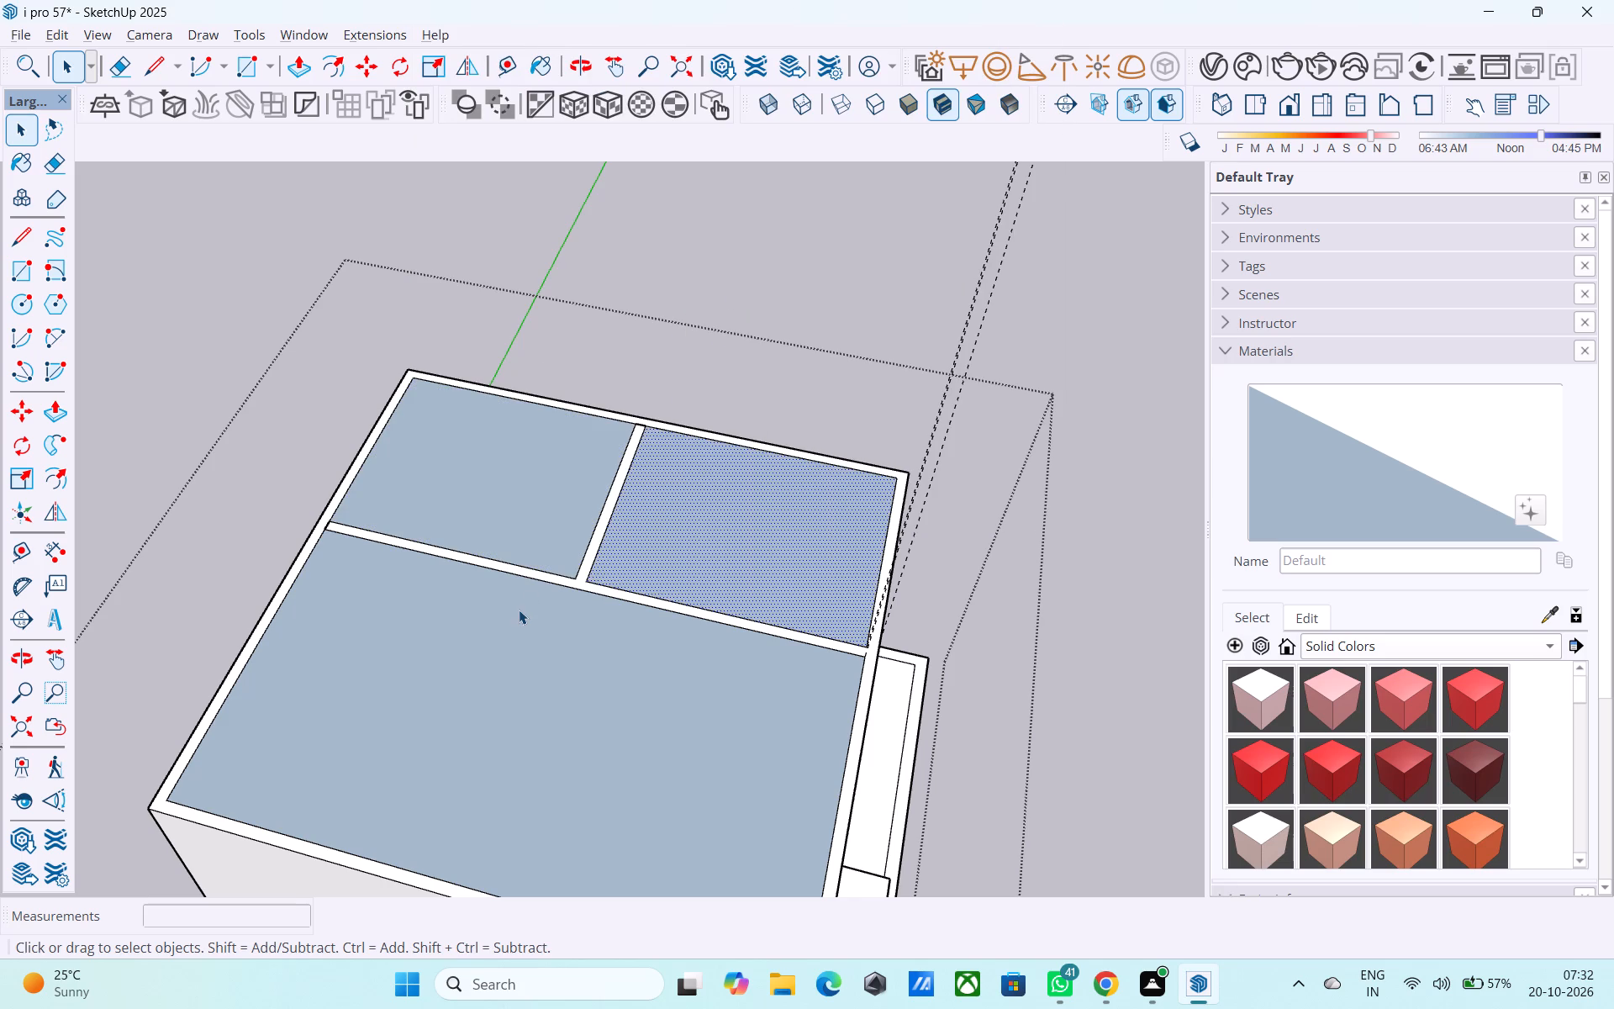
# Draw a 6" line from the large room's inner corner at the partition end away from the guides.
pyautogui.moveTo(506, 613); pyautogui.dragTo(440, 625, button='middle')
pyautogui.scroll(1, 370, 644)
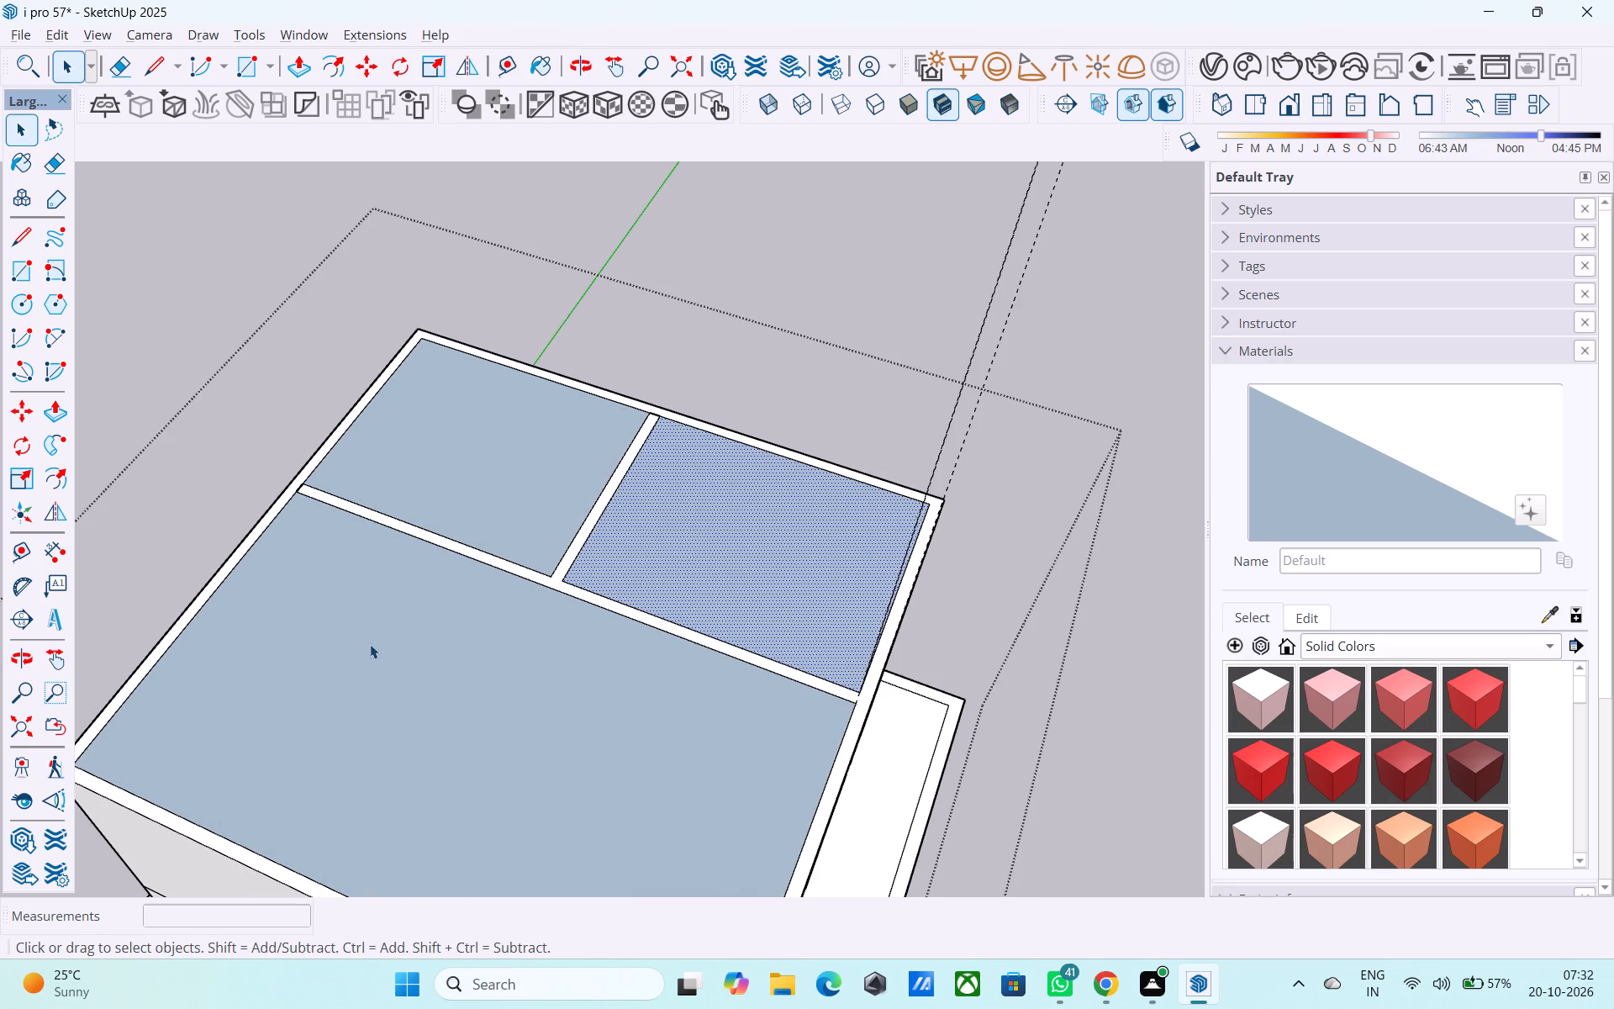
pyautogui.press('l')
pyautogui.scroll(7, 318, 496)
pyautogui.click(285, 490)
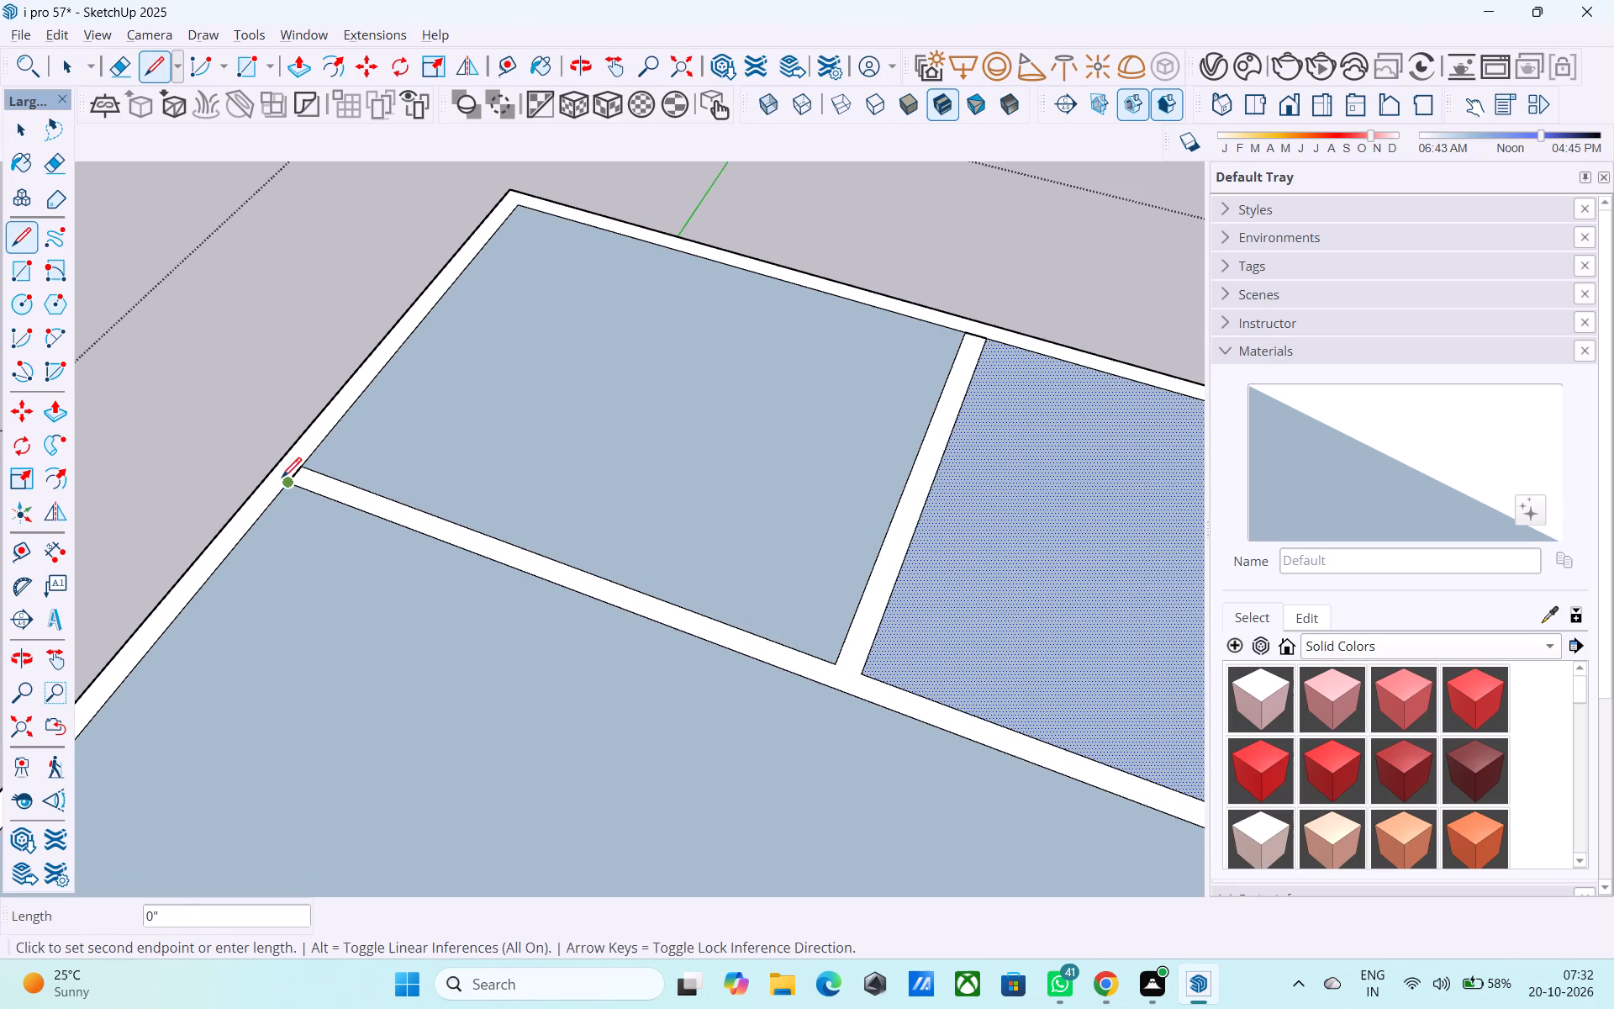
pyautogui.moveTo(282, 439); pyautogui.dragTo(284, 362, button='middle')
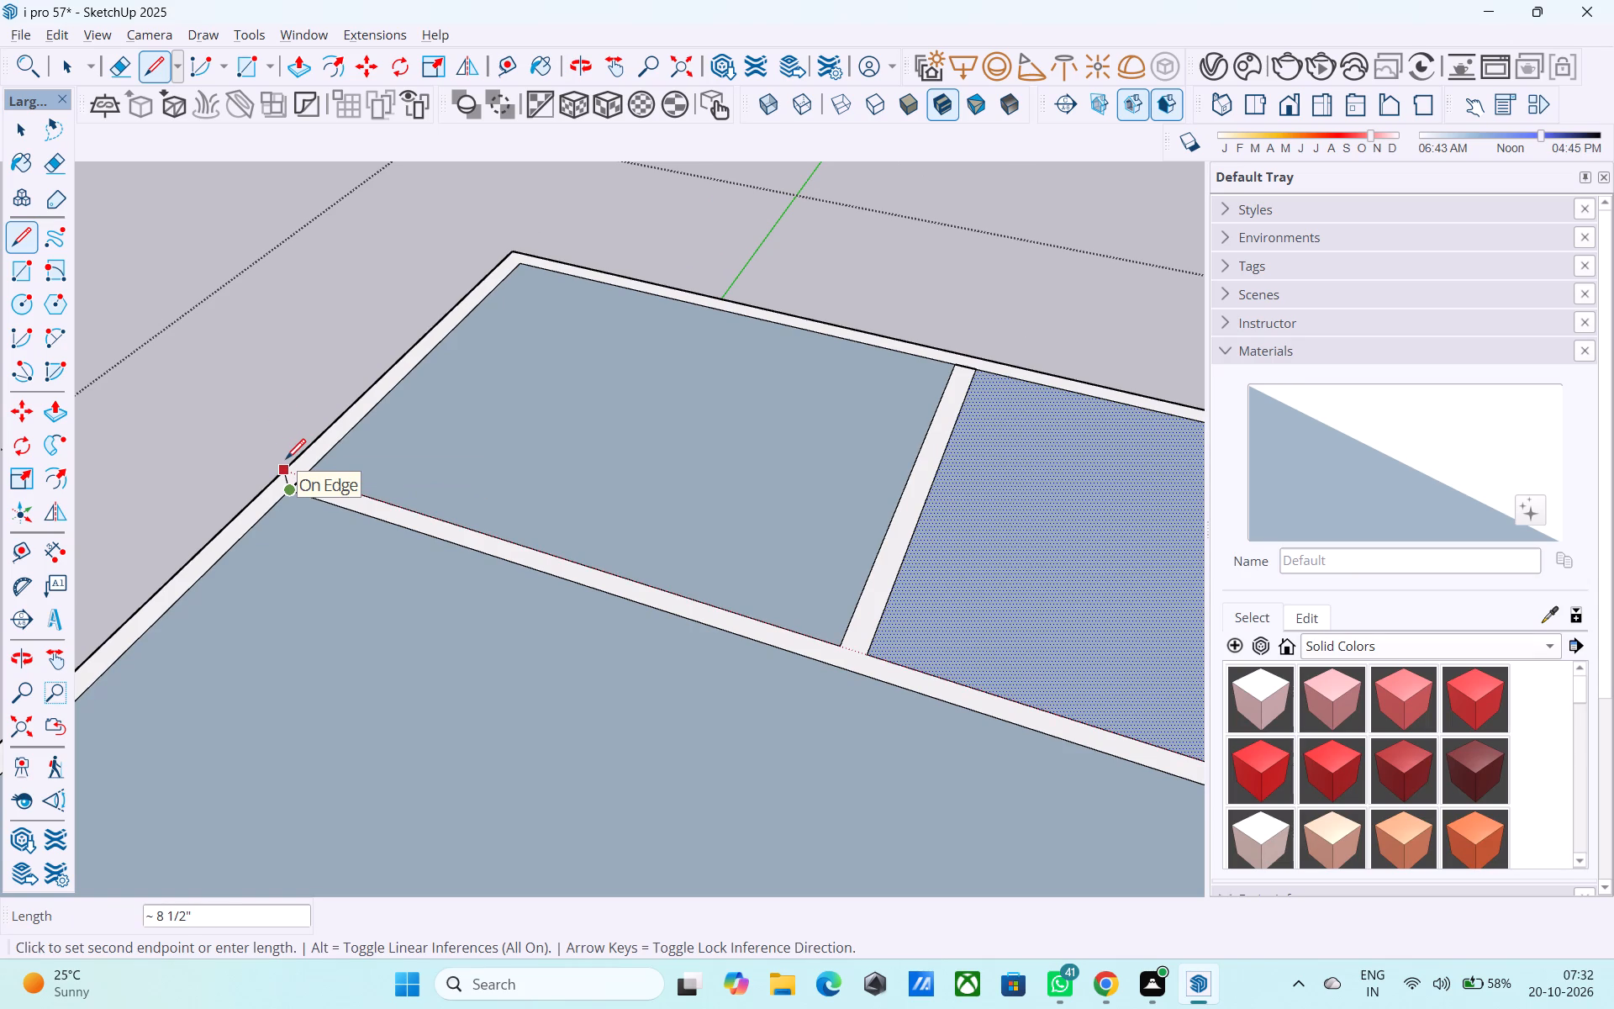
pyautogui.press('6')
pyautogui.hotkey('shift', '"')
pyautogui.press('Return')
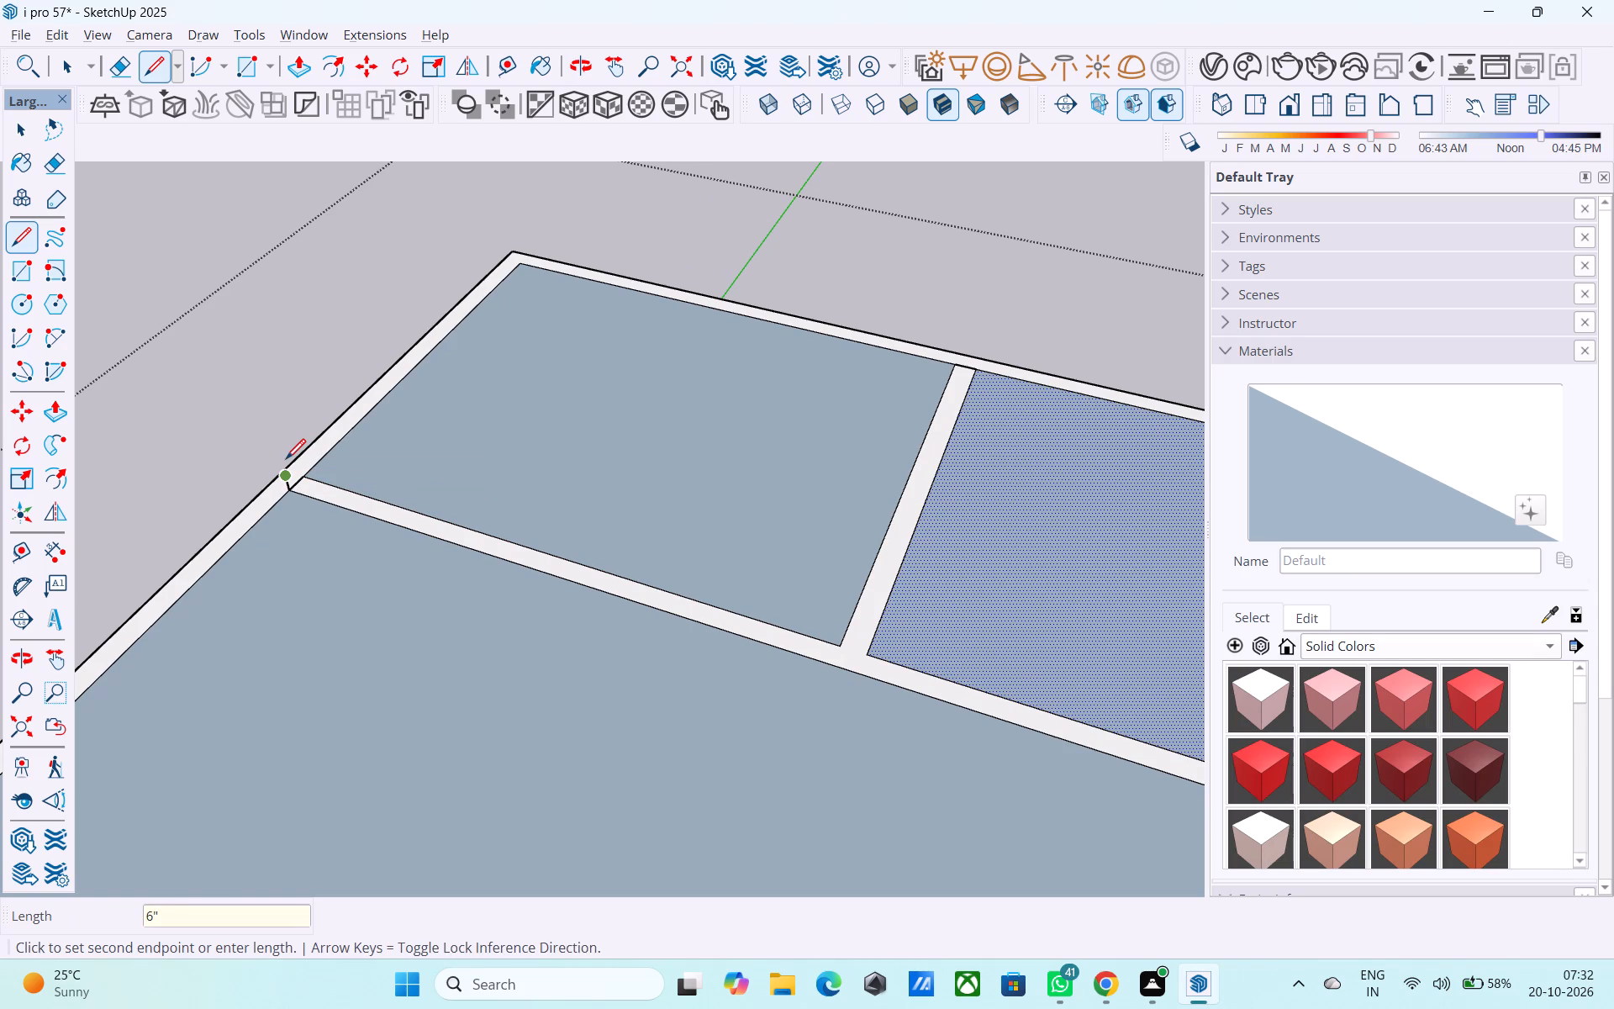
# Draw a 6" vertical line up from the large room's diagonally opposite inner corner, above the corner overhang.
pyautogui.scroll(-6, 277, 447)
pyautogui.scroll(-8, 277, 357)
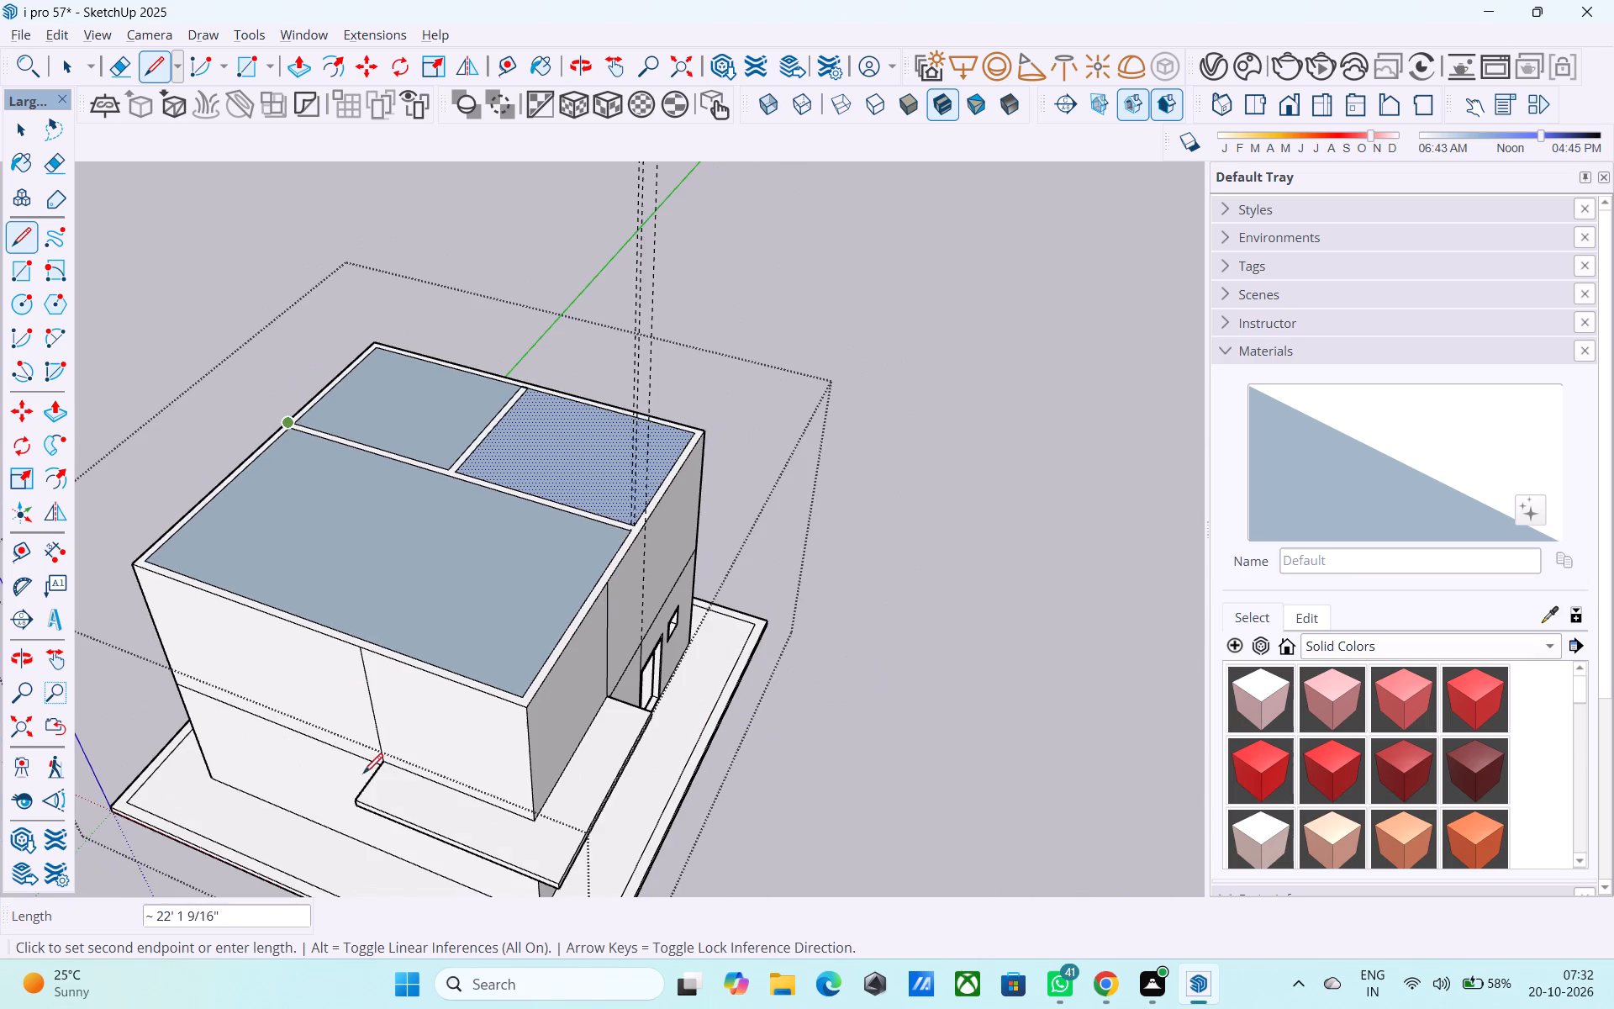
pyautogui.scroll(10, 470, 765)
pyautogui.scroll(6, 545, 667)
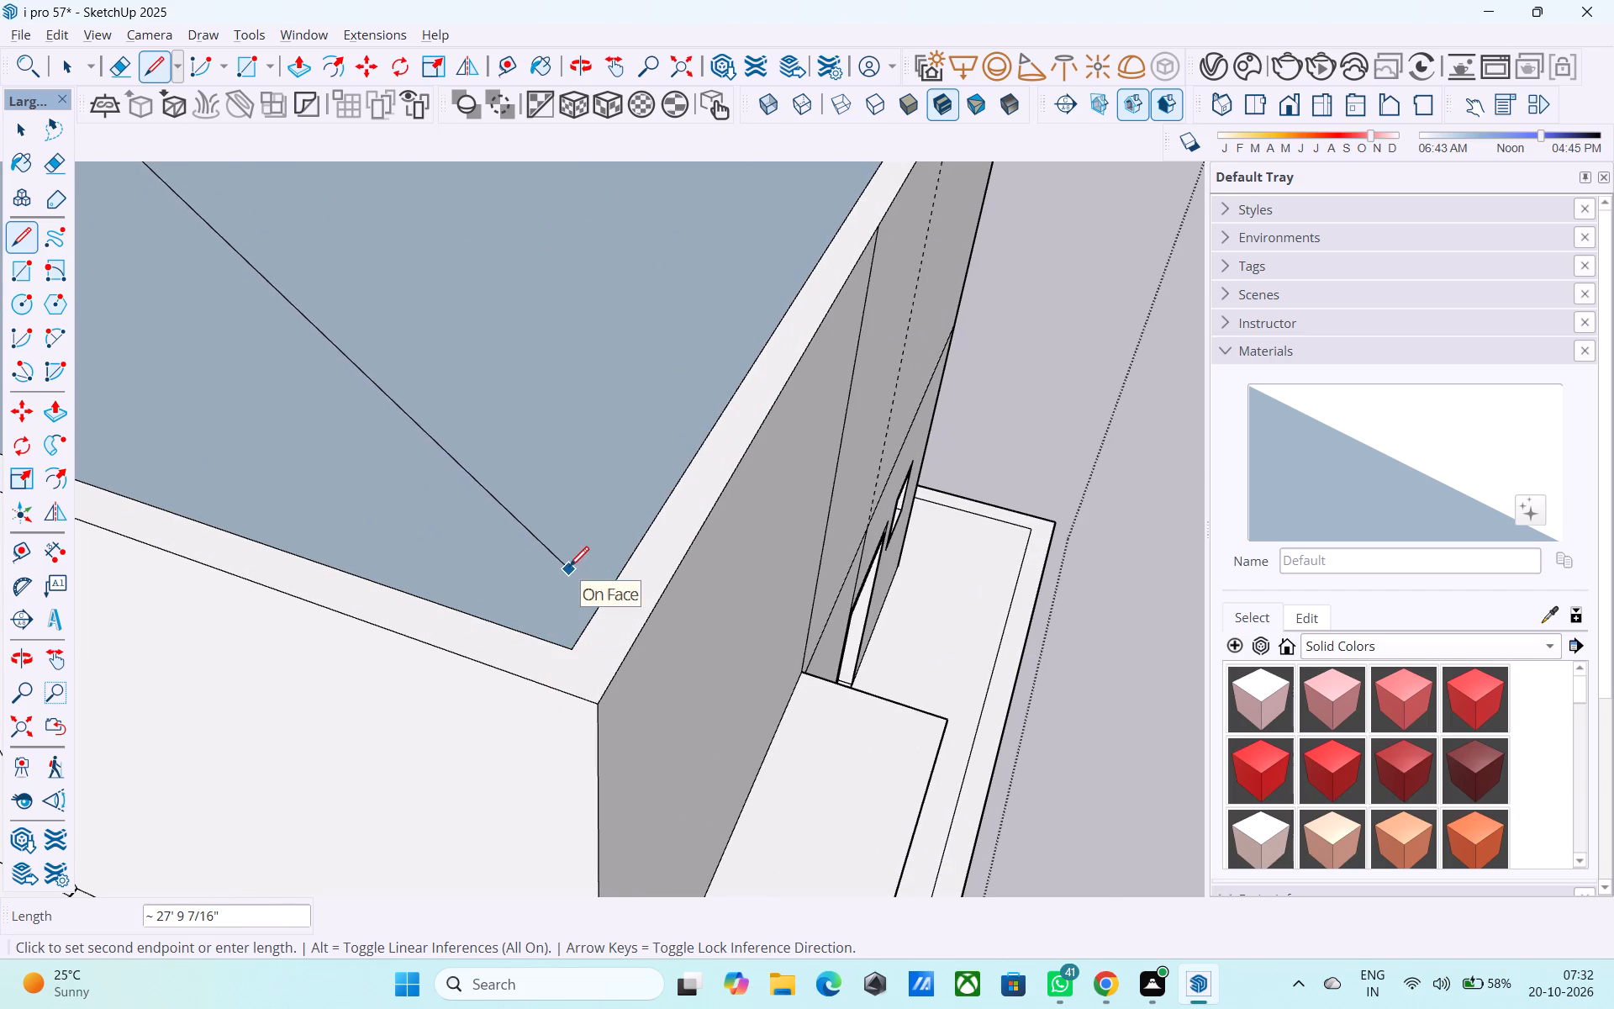
pyautogui.press('l')
pyautogui.click(563, 658)
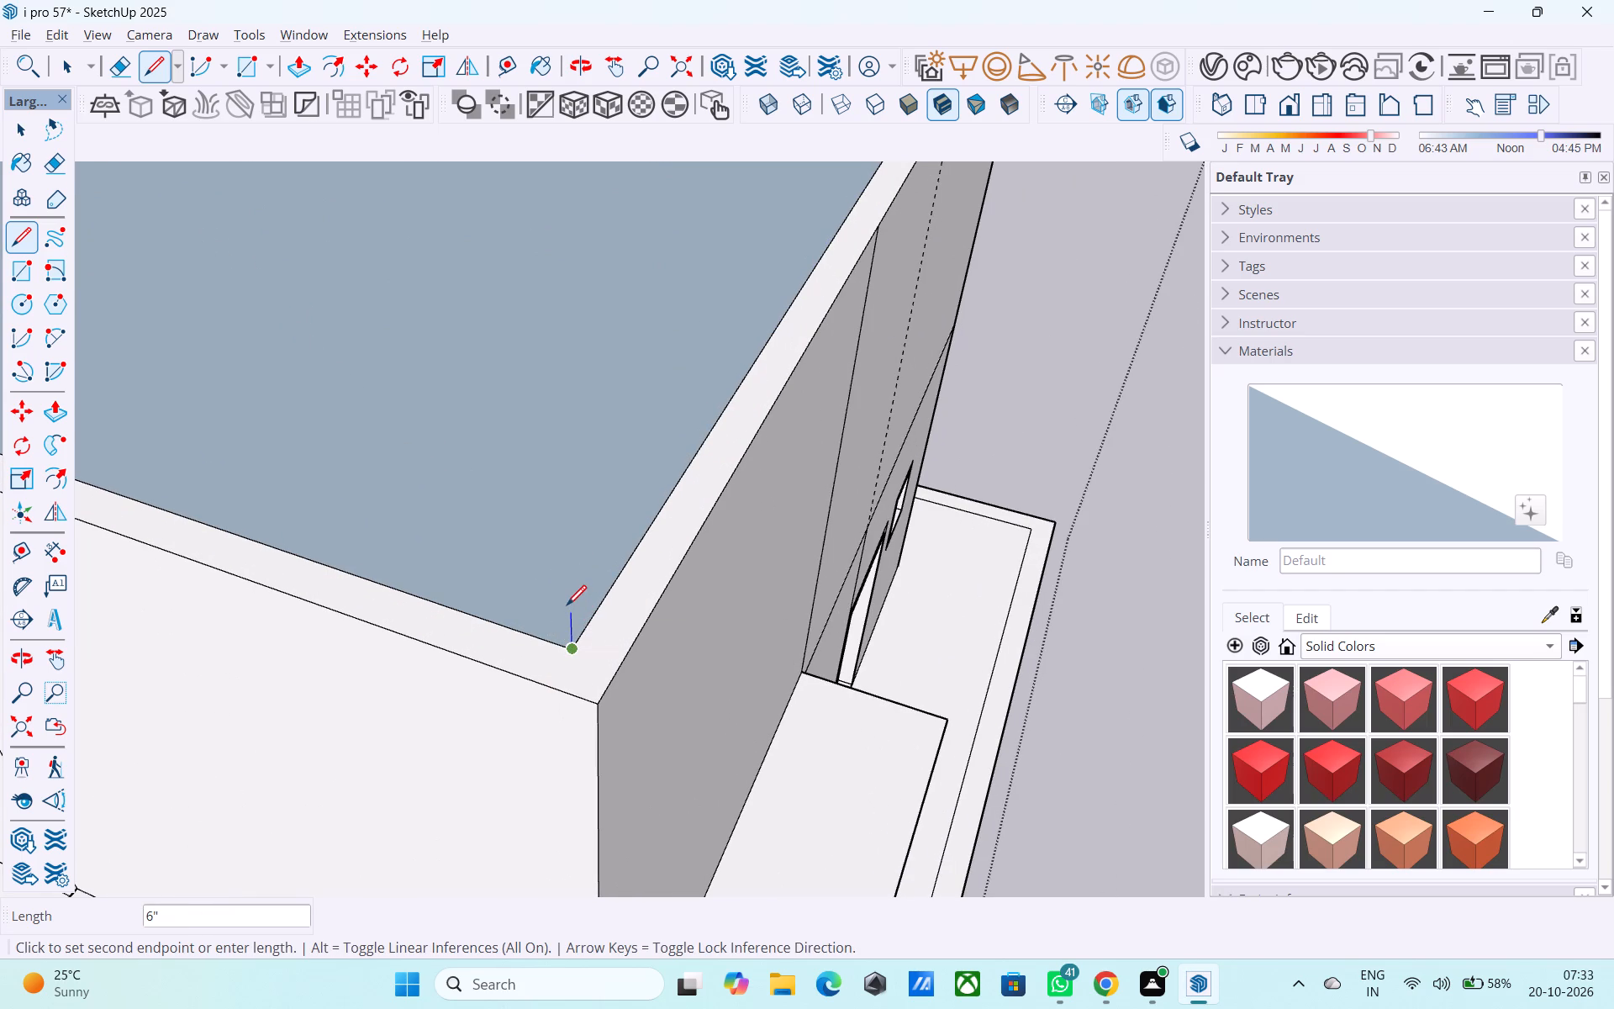
pyautogui.click(567, 606)
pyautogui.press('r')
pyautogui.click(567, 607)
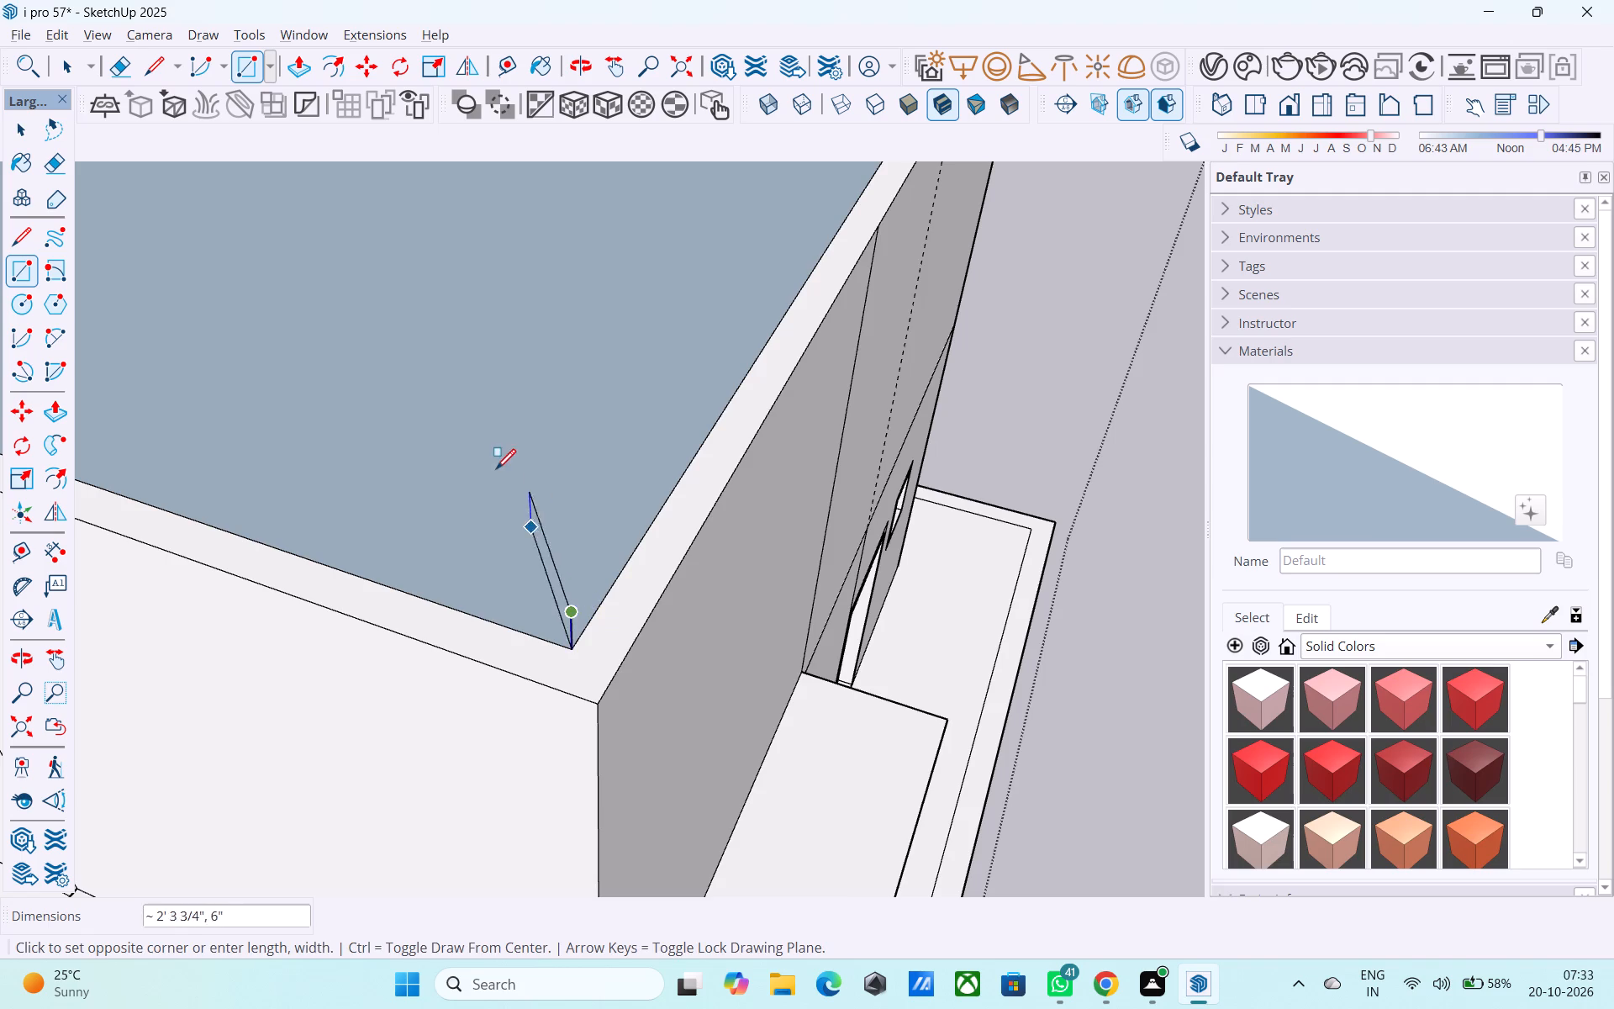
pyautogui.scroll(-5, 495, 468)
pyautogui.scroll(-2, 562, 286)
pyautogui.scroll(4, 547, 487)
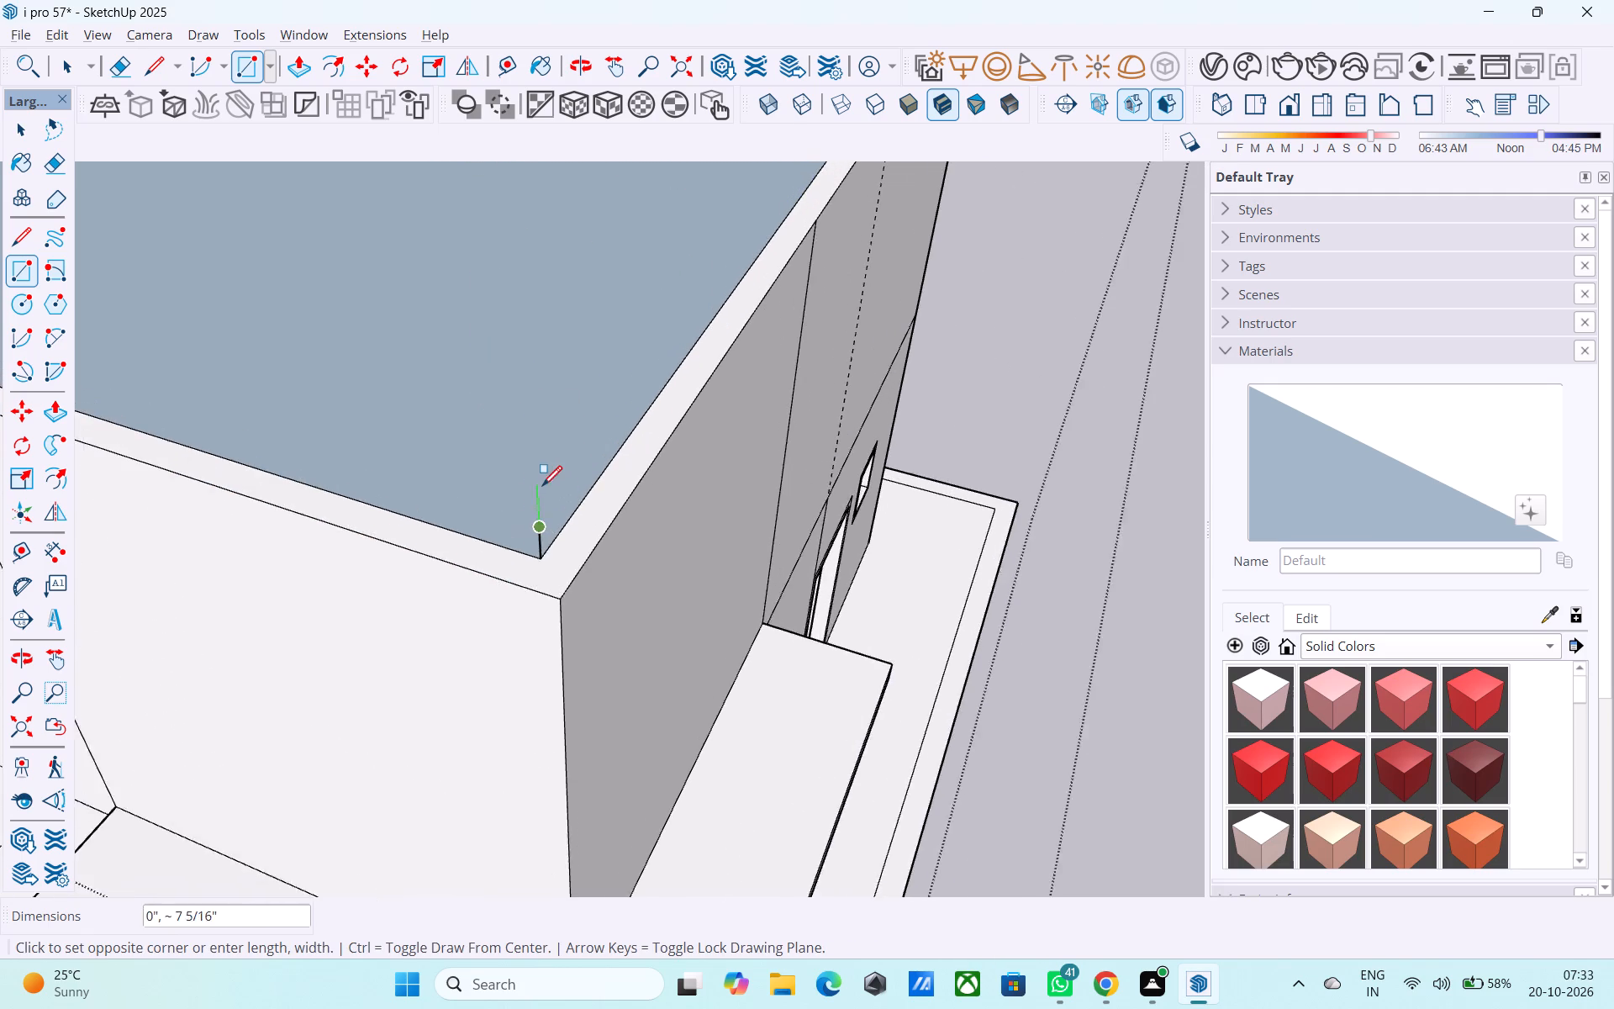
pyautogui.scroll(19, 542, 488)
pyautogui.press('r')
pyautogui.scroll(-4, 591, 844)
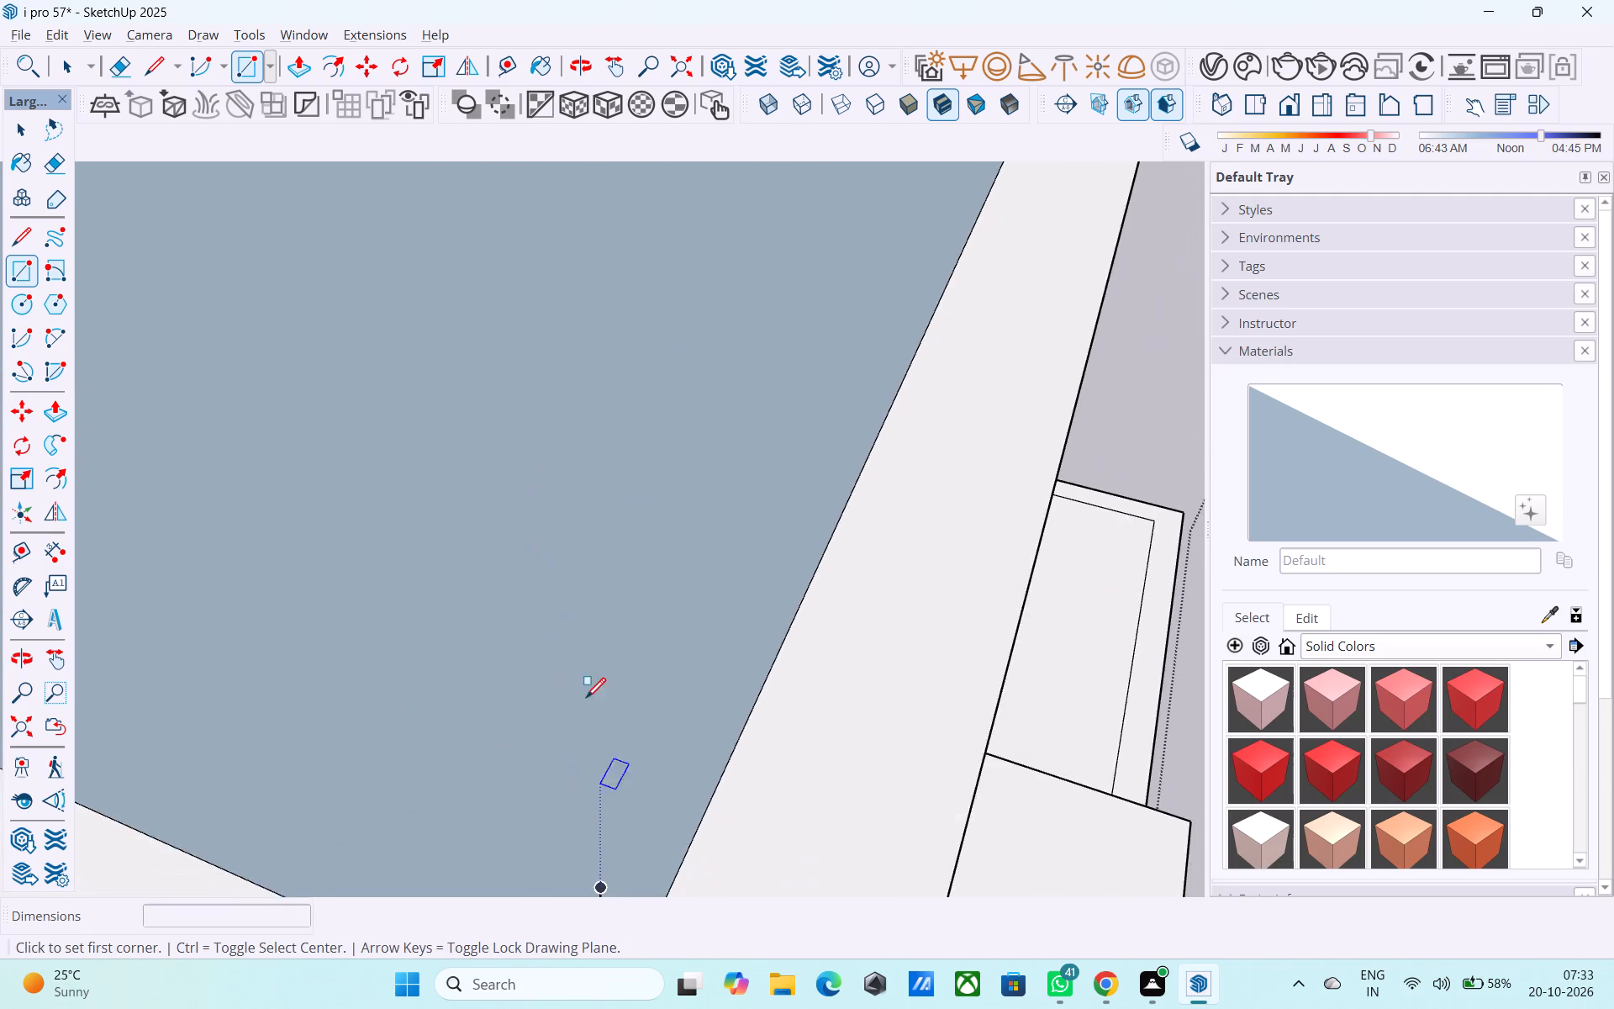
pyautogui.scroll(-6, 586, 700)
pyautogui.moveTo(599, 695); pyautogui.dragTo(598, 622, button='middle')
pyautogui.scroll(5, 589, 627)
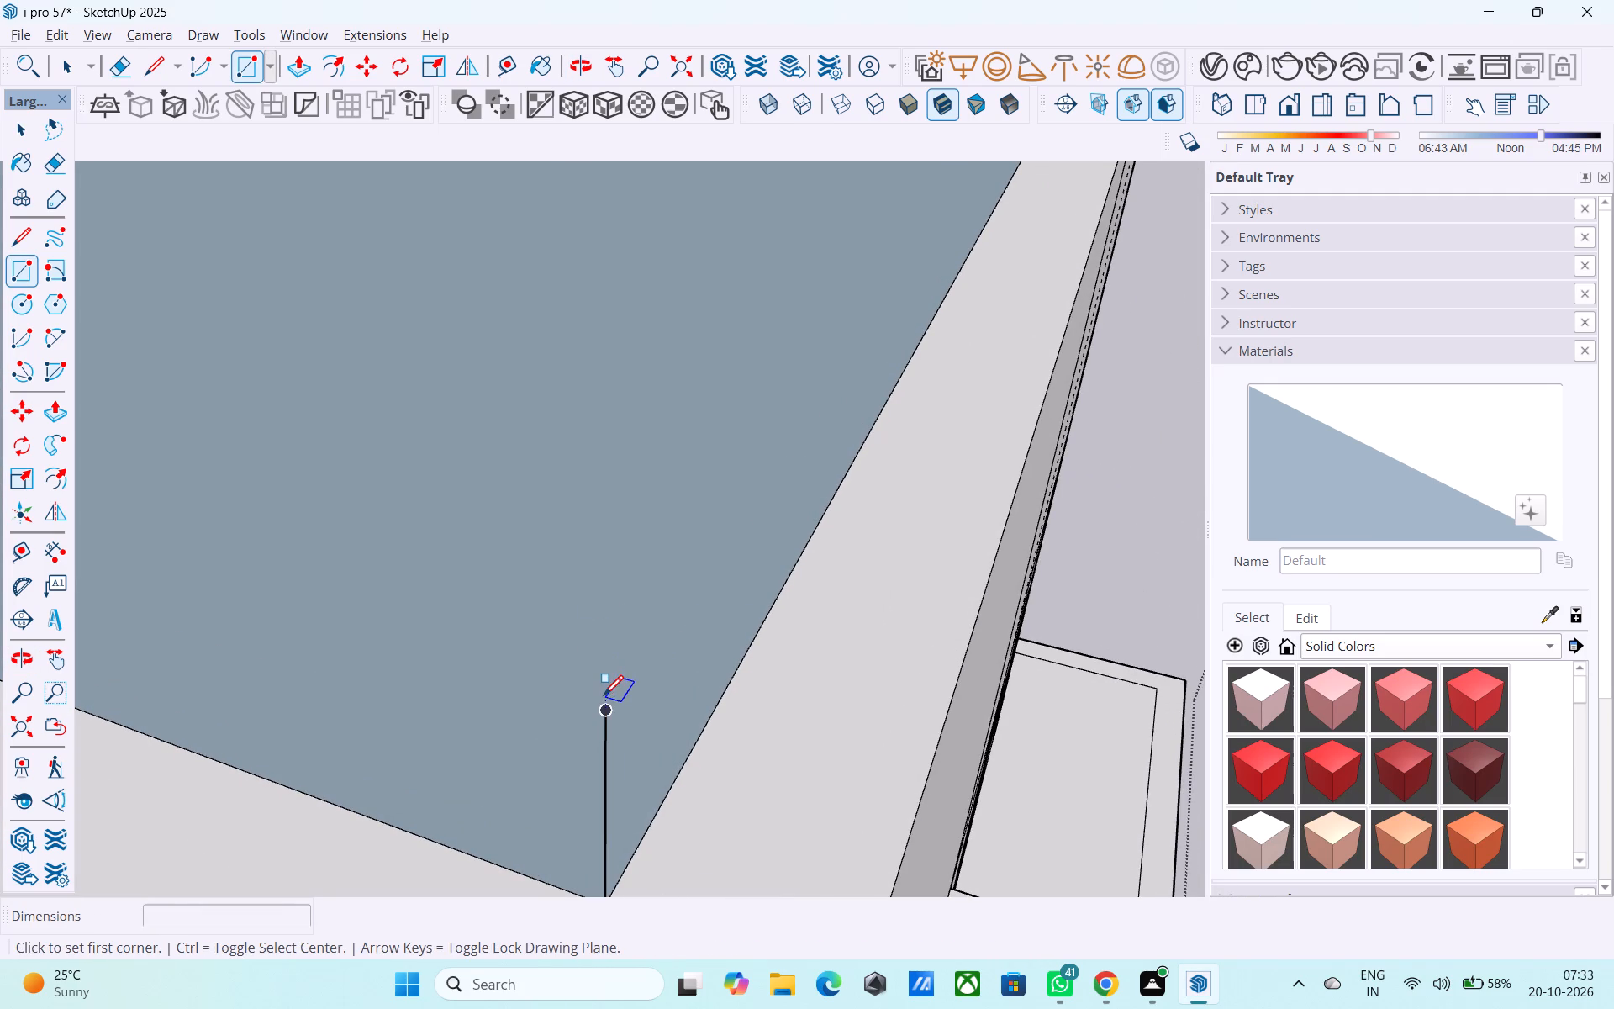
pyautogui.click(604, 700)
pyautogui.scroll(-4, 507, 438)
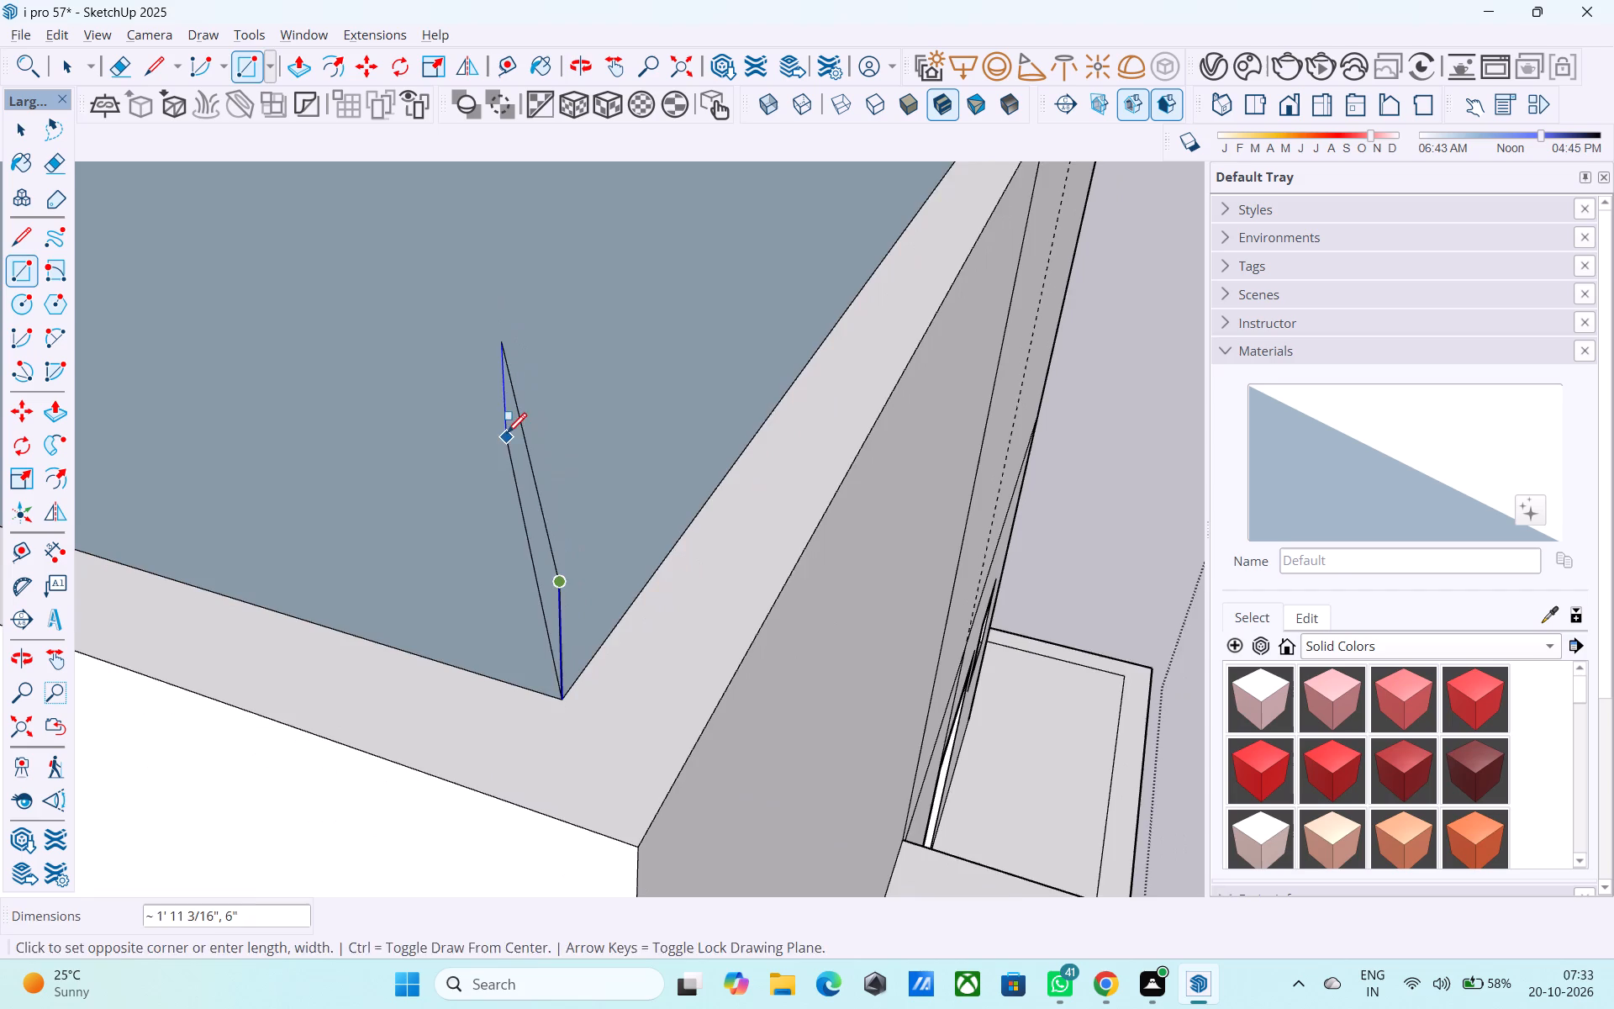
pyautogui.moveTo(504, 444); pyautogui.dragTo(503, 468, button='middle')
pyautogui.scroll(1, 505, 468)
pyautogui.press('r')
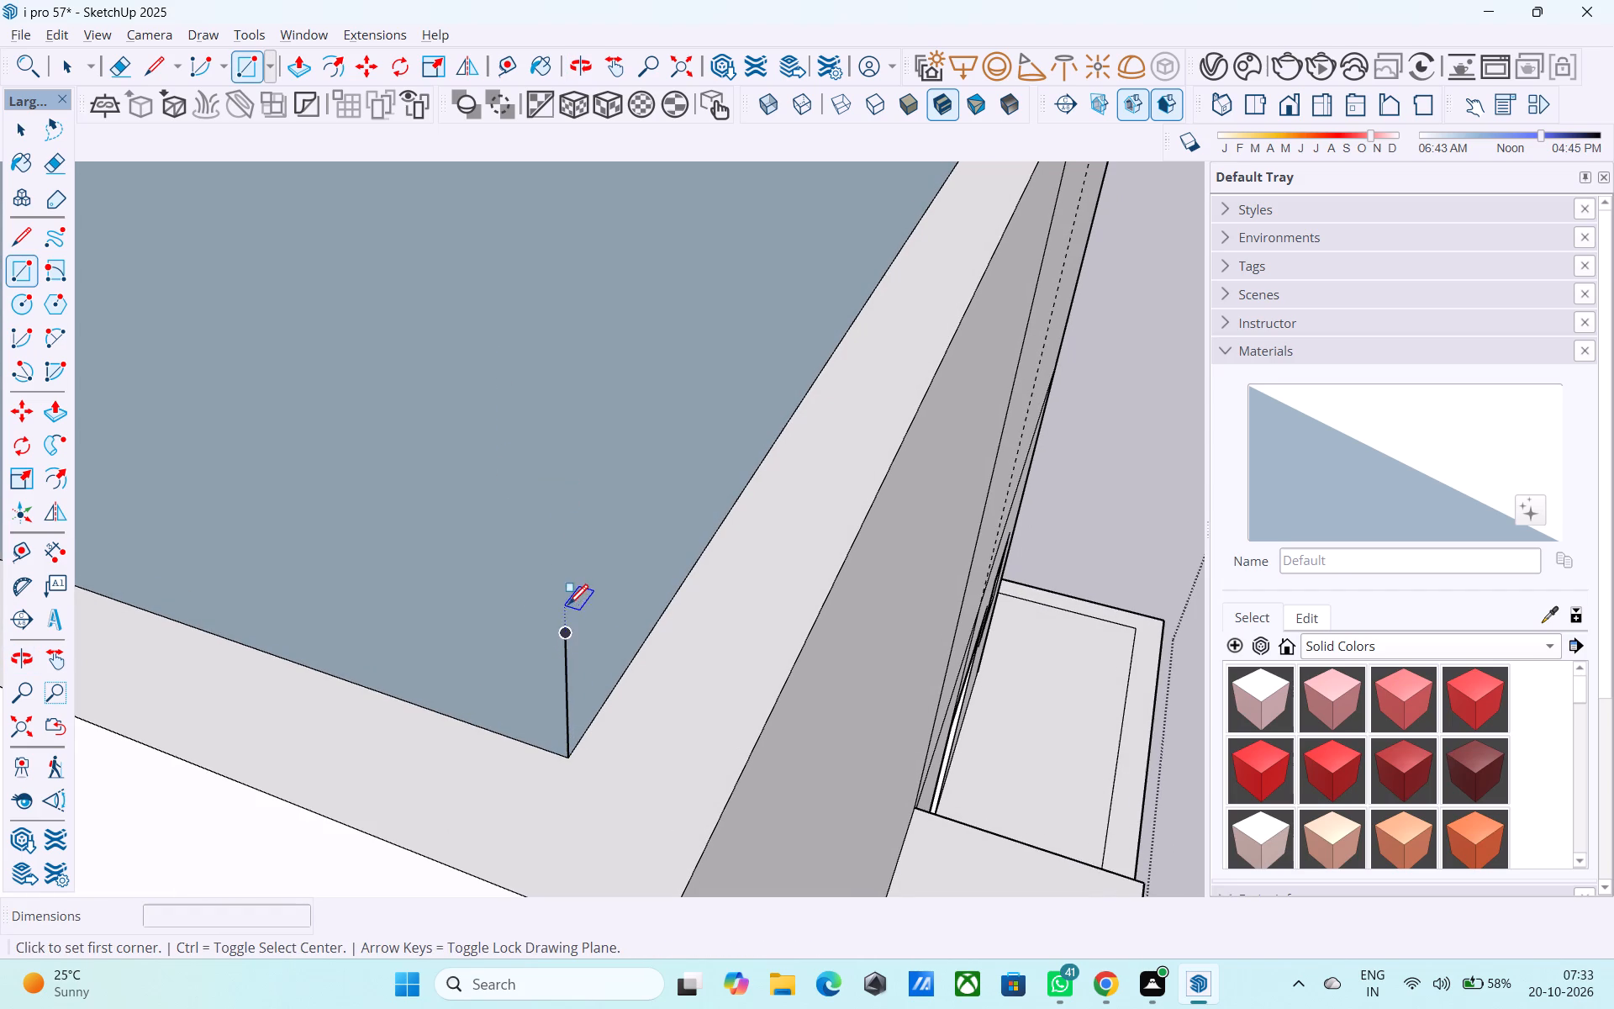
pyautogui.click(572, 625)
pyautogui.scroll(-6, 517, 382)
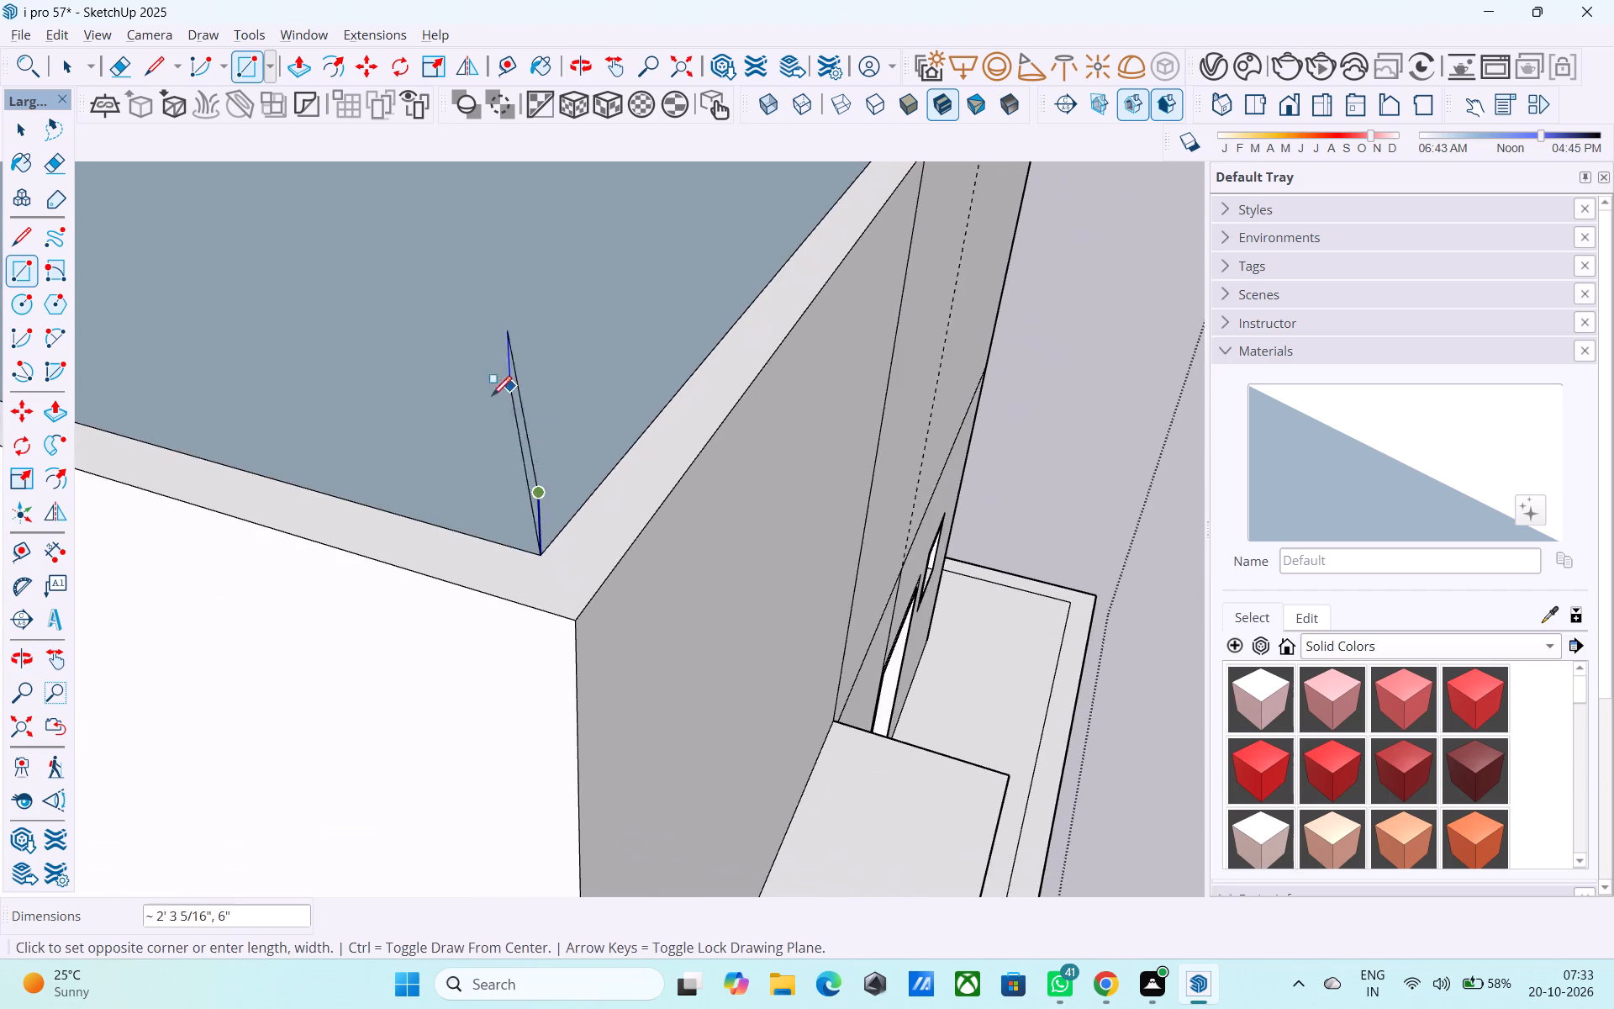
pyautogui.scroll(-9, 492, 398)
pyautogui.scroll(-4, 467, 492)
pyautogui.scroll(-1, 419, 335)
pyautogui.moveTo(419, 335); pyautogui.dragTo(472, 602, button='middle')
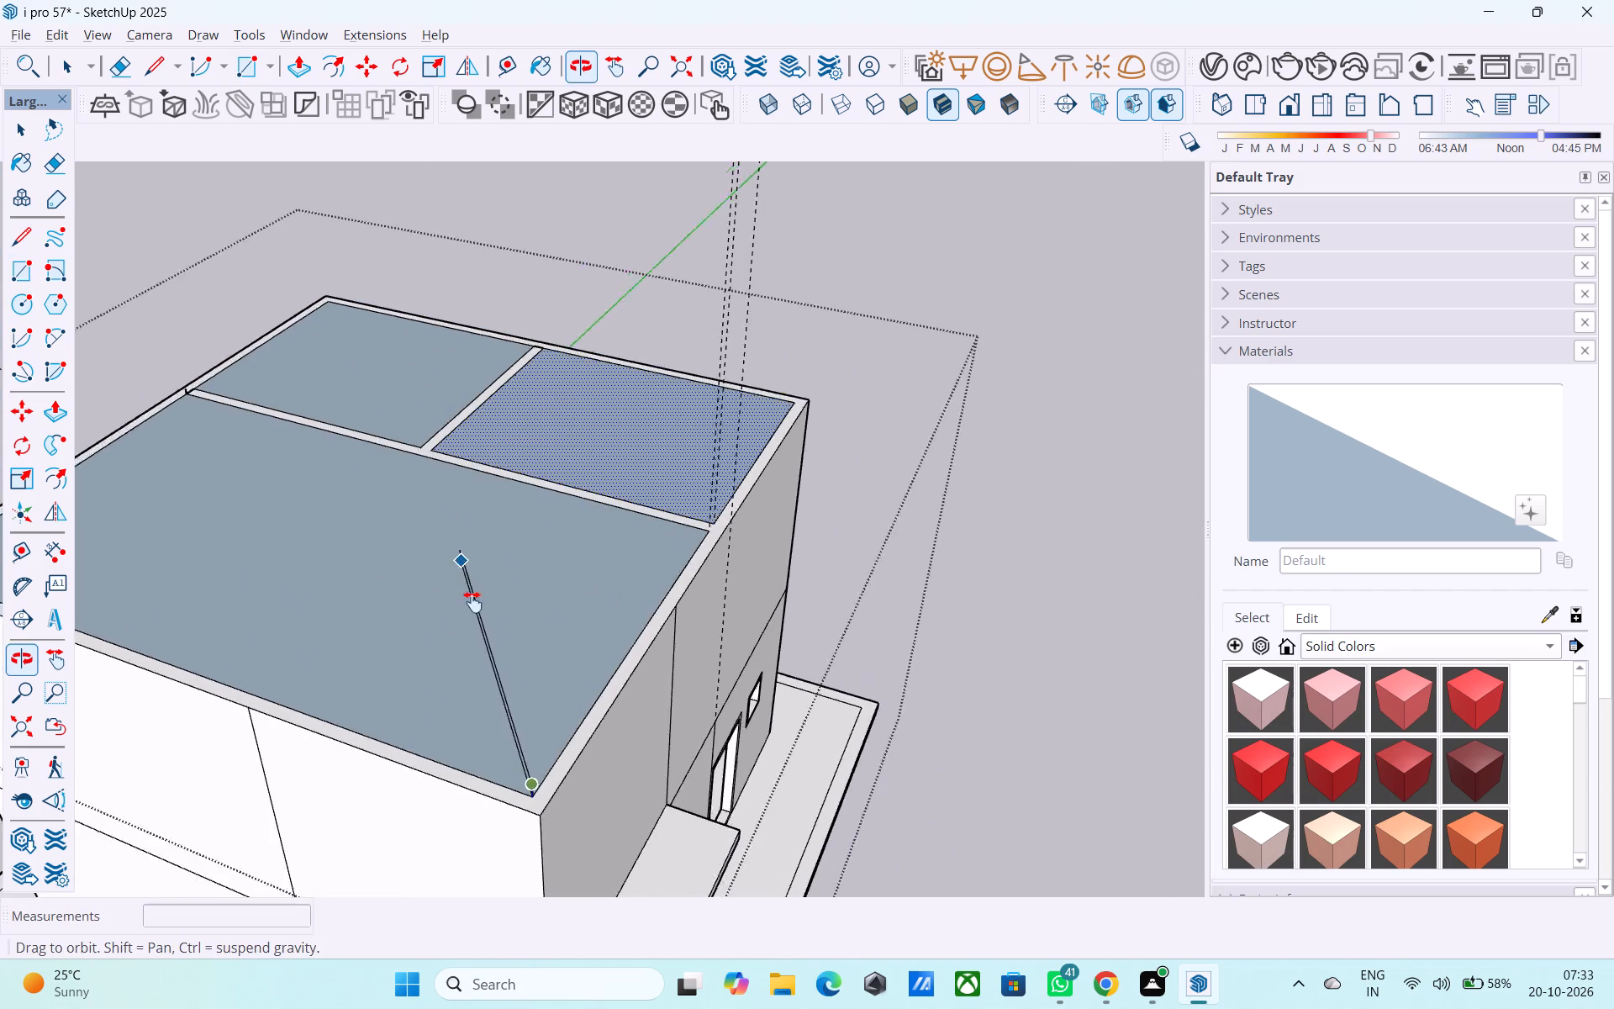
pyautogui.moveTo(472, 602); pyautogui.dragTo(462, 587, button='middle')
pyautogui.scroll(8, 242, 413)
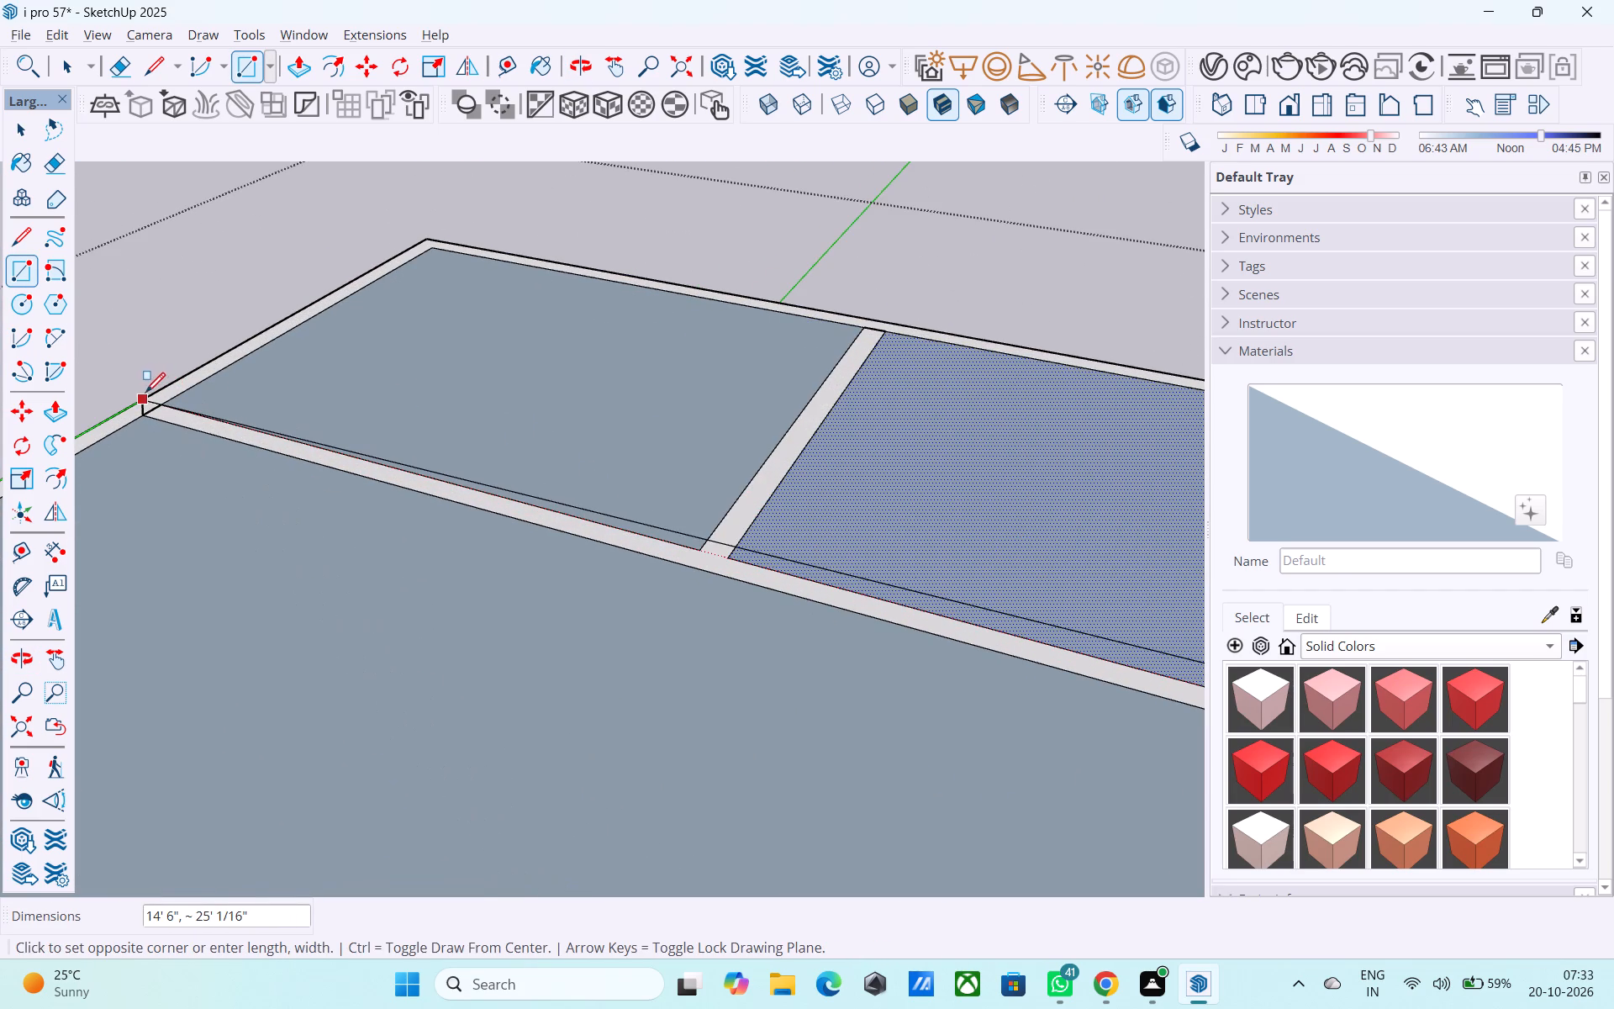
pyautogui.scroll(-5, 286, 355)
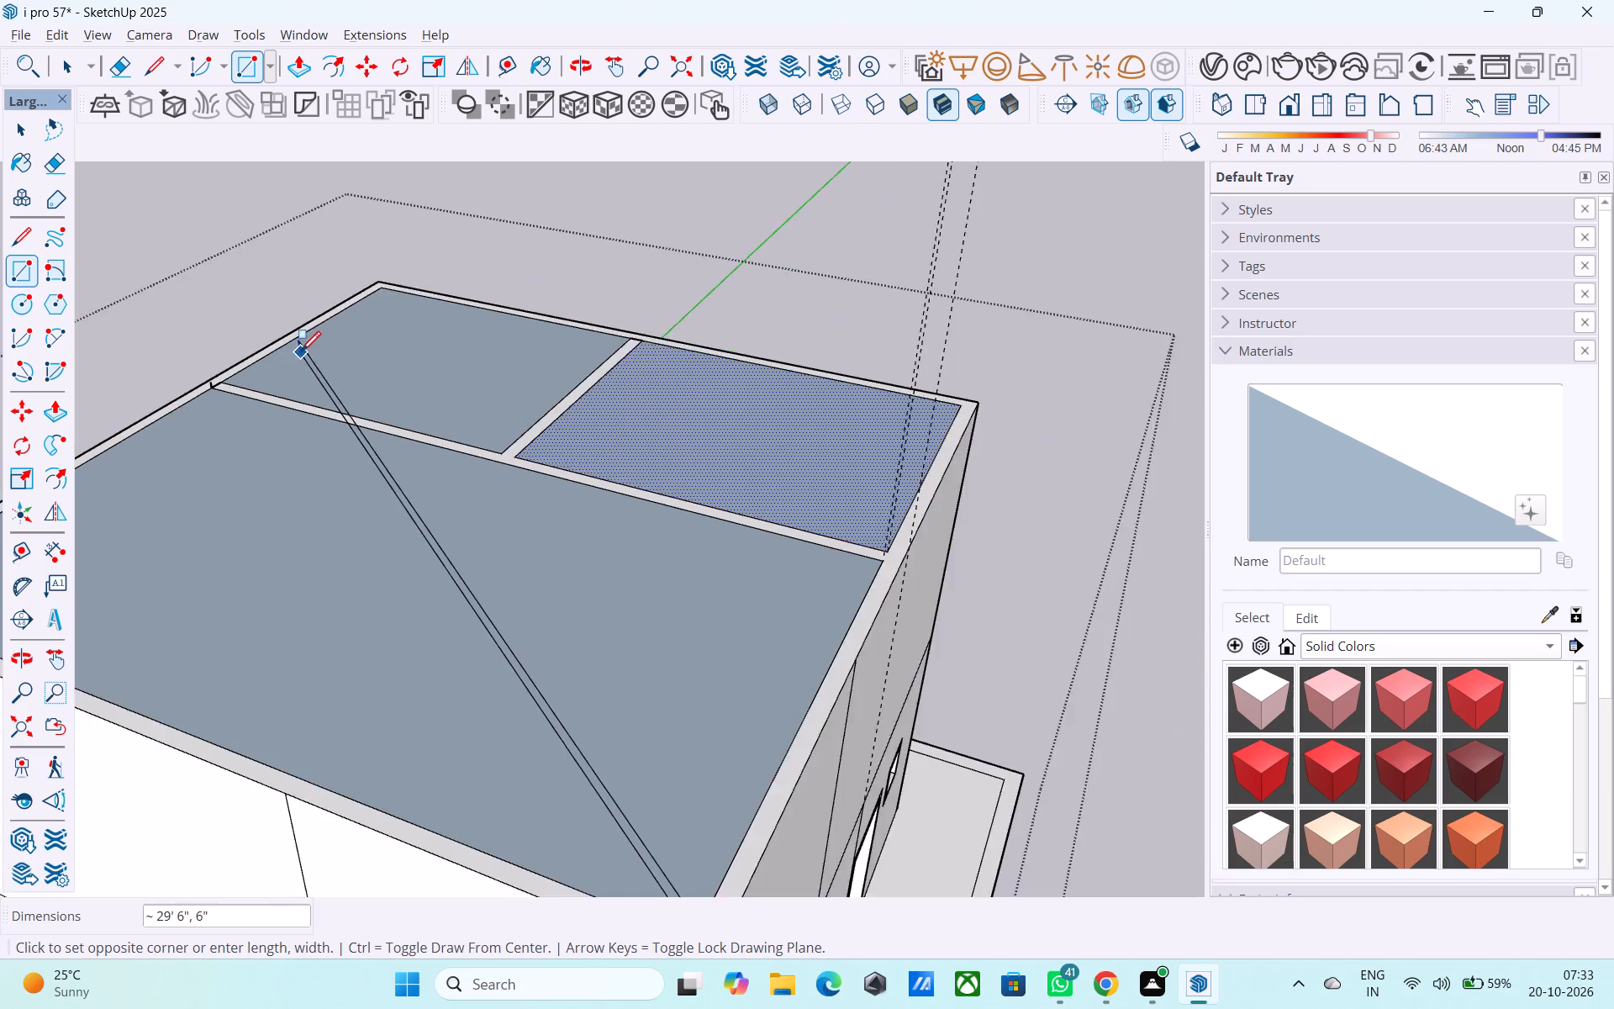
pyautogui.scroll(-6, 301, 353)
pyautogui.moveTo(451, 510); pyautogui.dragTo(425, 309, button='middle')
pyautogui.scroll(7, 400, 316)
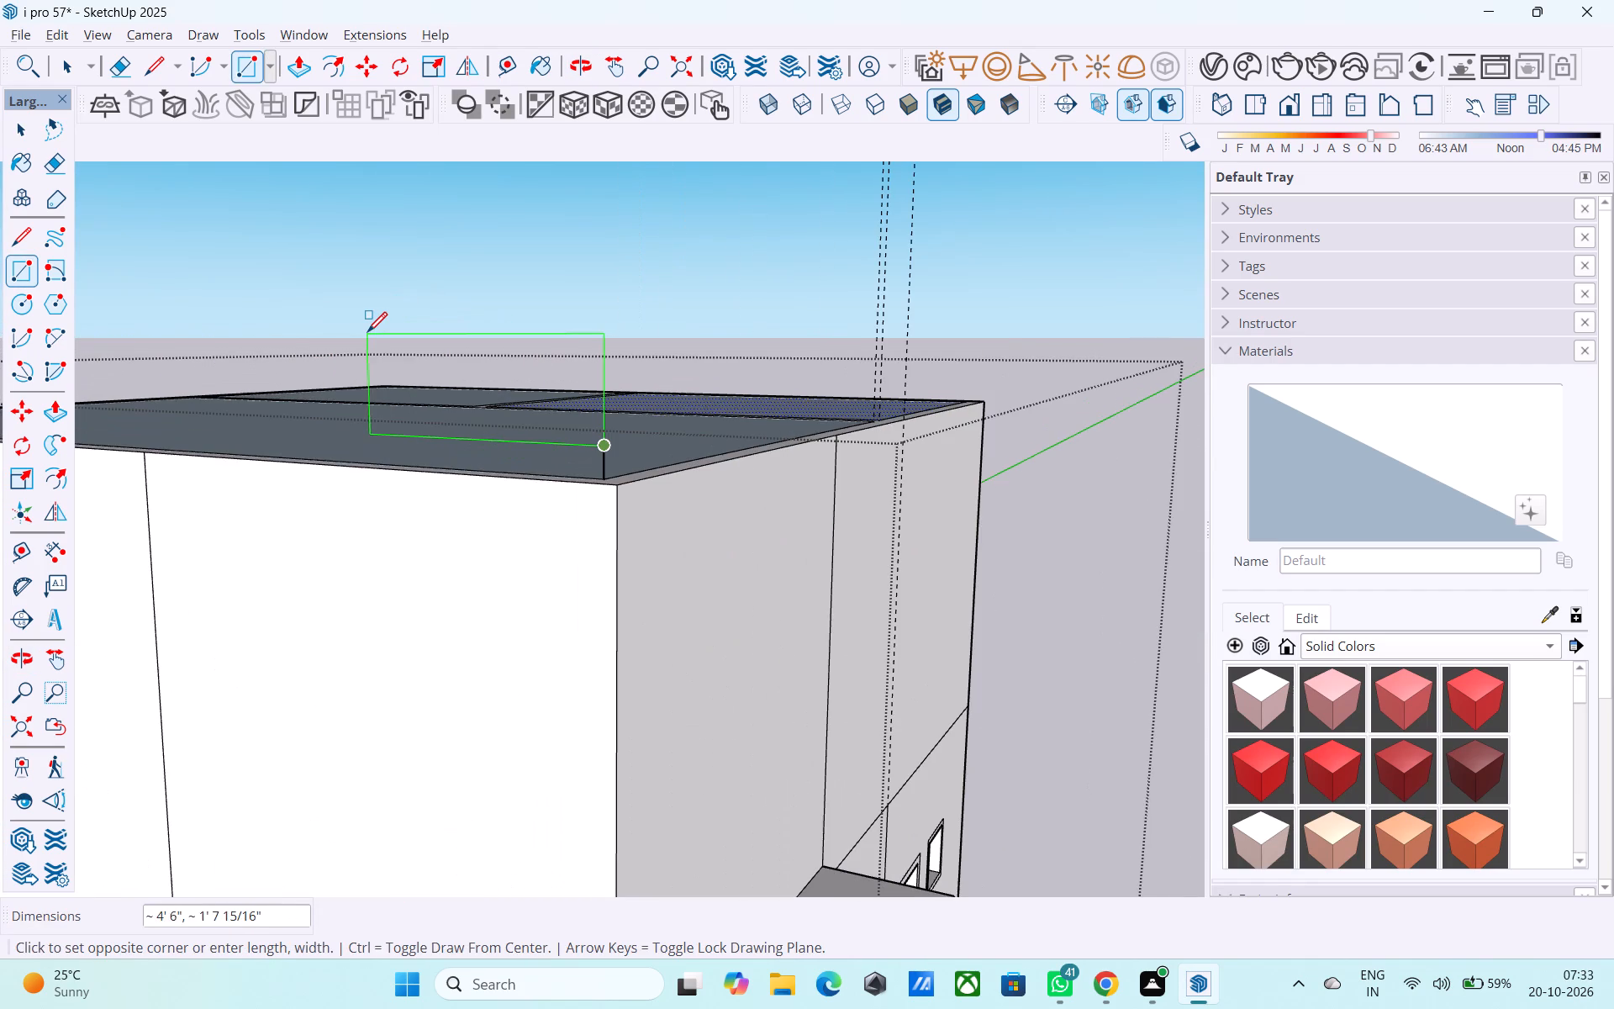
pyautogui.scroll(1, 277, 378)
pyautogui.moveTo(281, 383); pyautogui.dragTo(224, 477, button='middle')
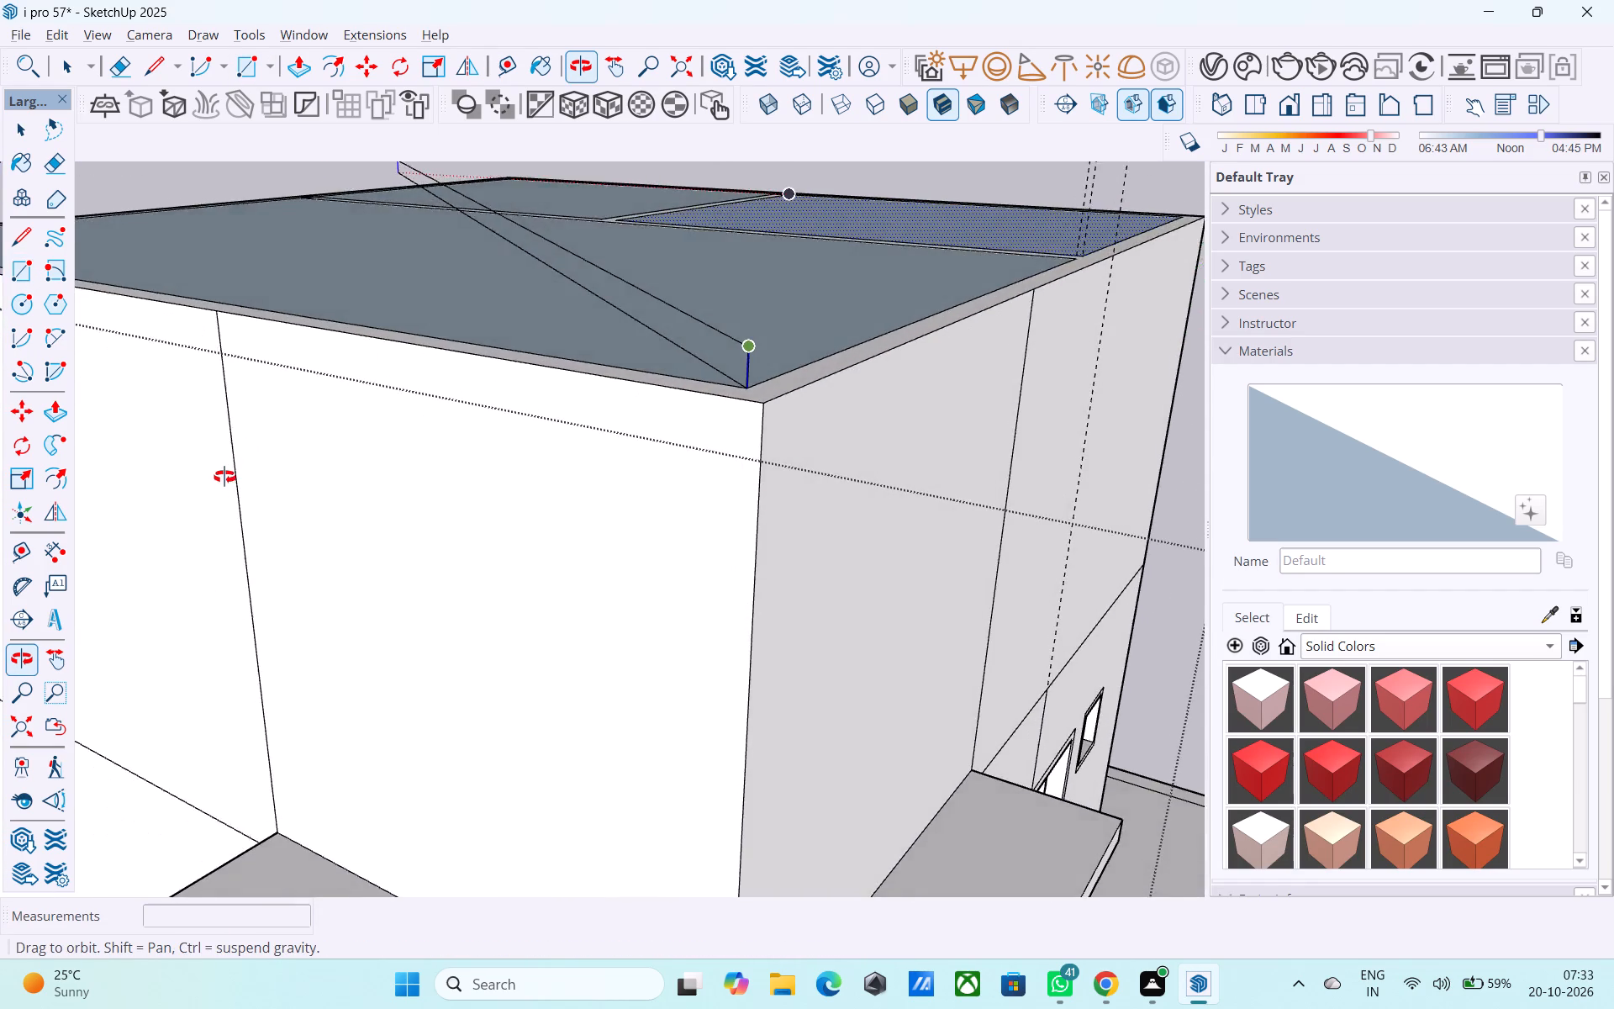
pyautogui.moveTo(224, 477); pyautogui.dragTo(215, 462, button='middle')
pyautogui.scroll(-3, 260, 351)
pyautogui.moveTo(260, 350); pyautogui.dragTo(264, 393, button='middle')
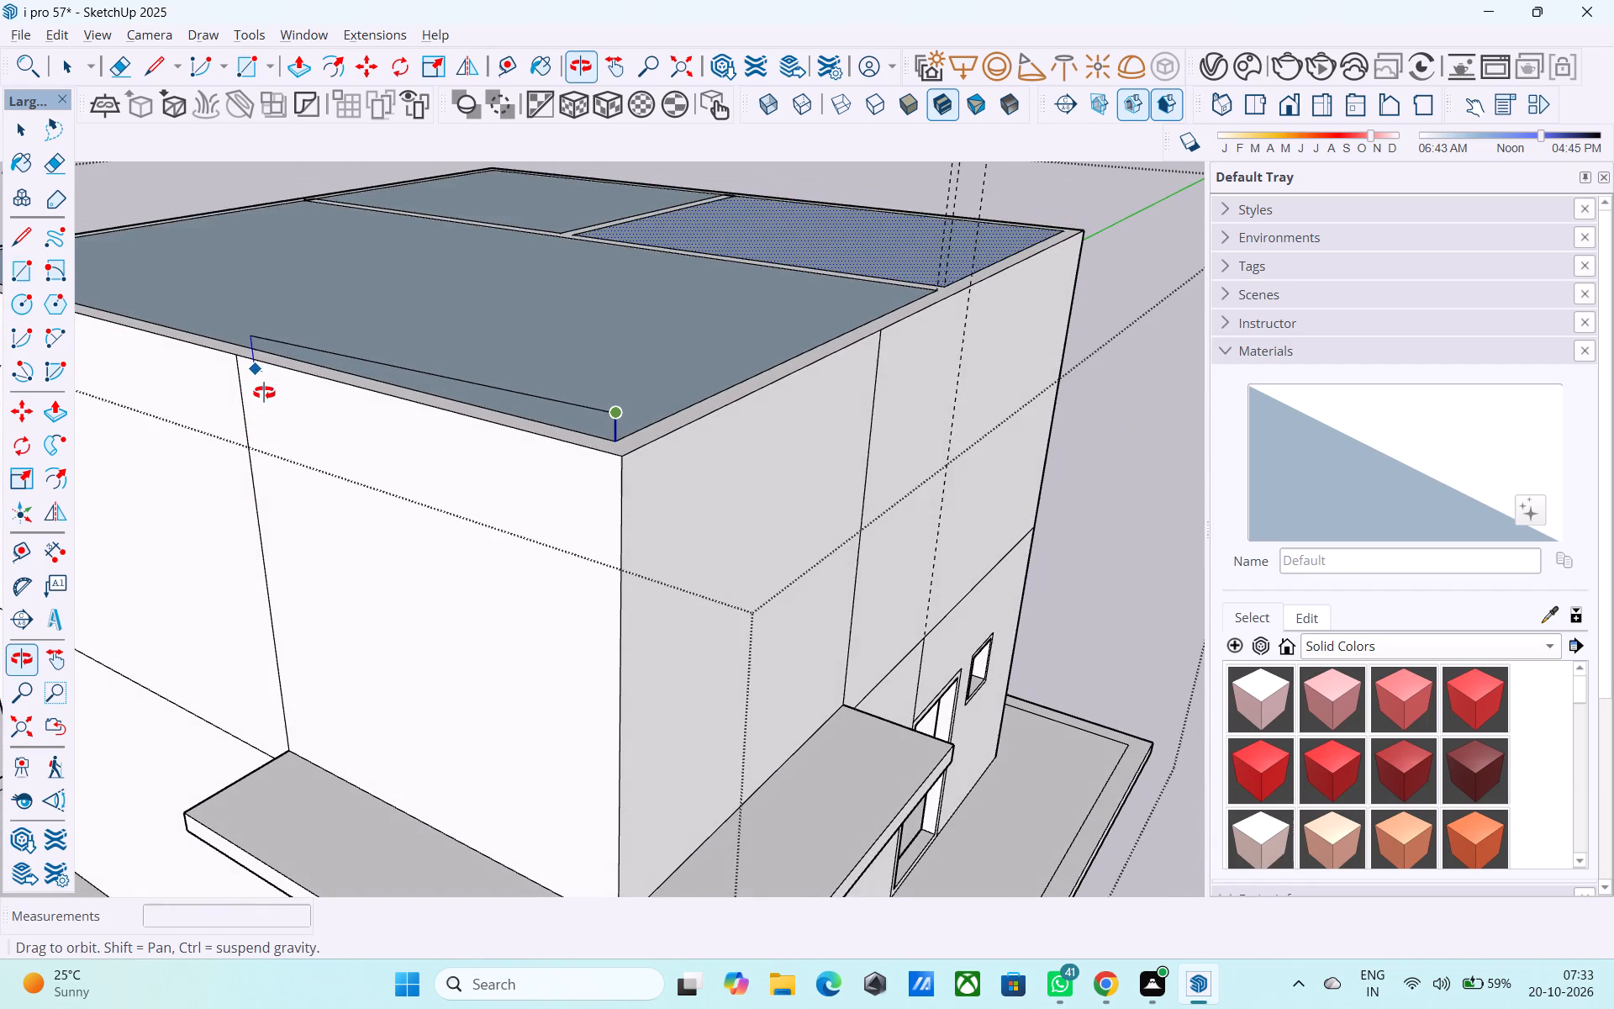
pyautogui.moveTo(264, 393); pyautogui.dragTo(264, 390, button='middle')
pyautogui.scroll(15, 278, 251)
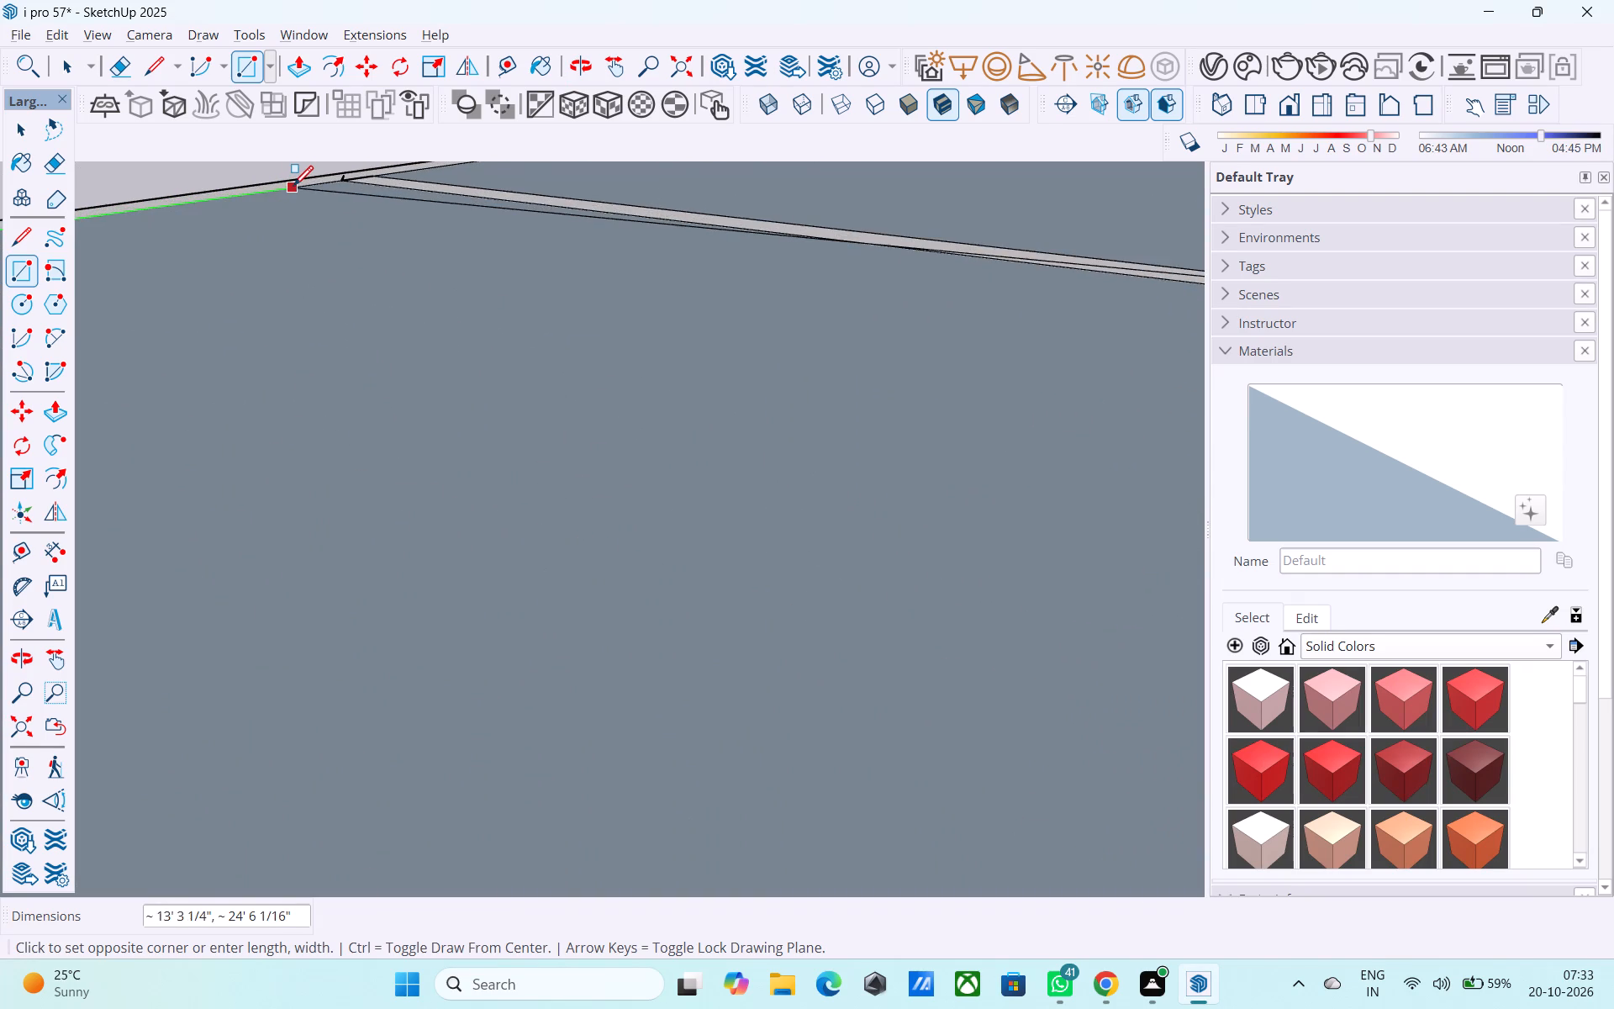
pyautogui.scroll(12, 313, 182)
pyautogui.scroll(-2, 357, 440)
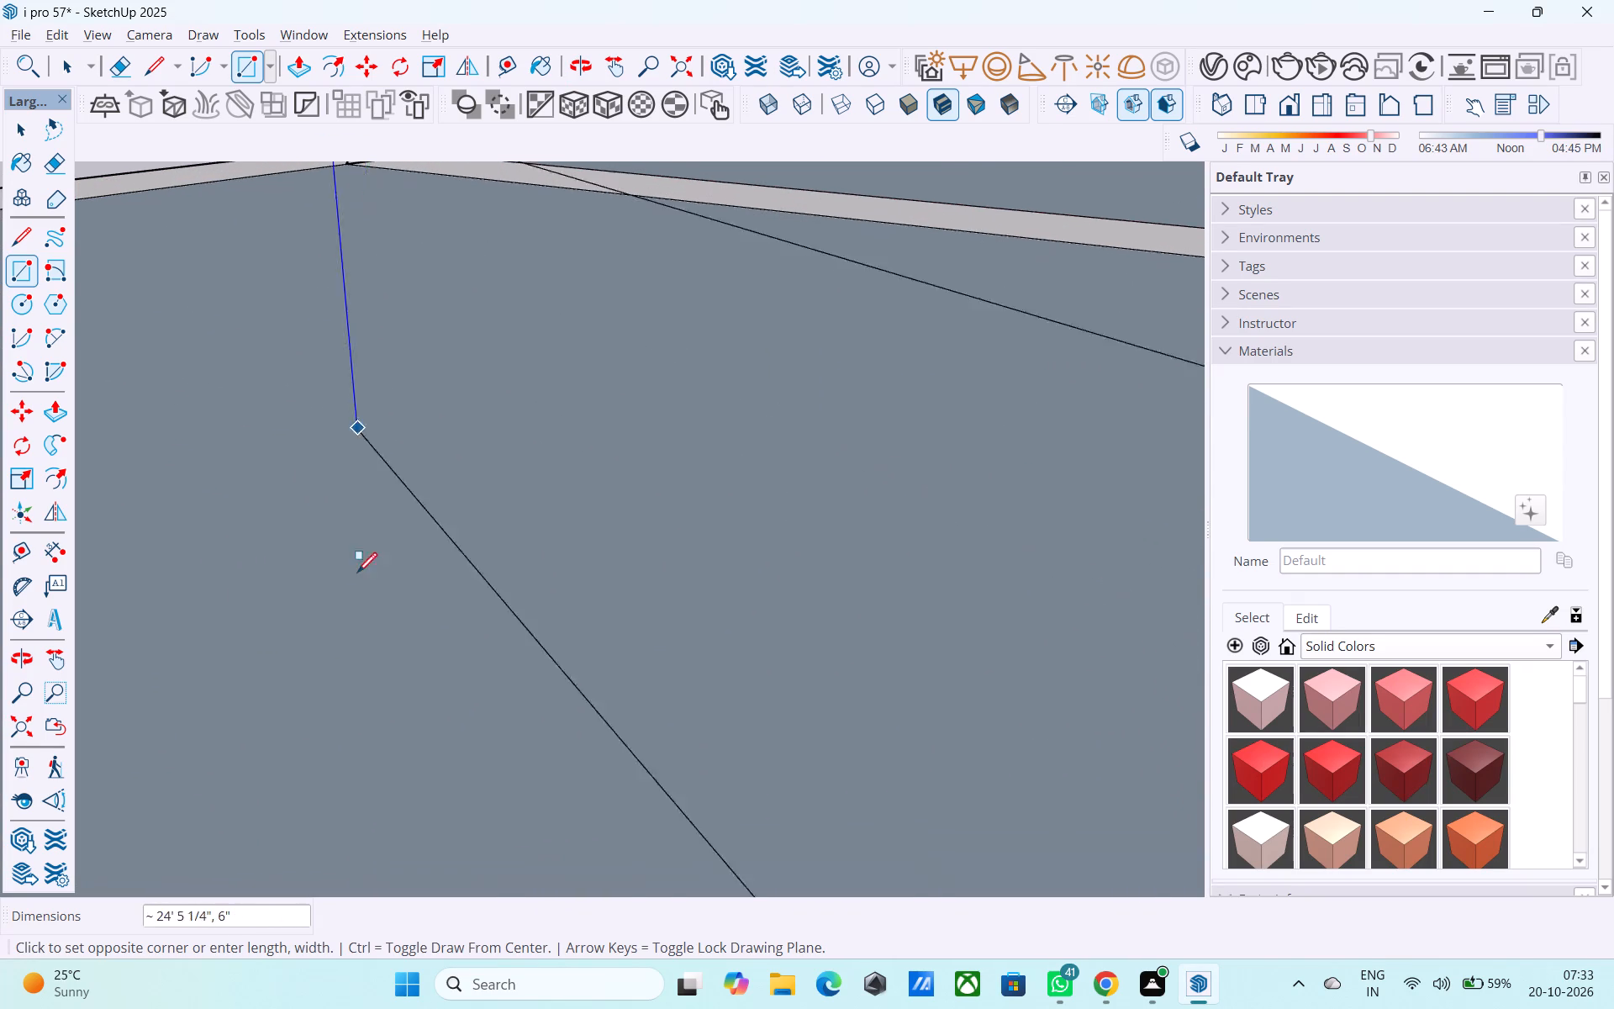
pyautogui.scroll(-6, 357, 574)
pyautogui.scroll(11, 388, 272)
# Erase the slanted 6" line at the large room's inner corner, at the partition end away from the guides.
pyautogui.moveTo(388, 251); pyautogui.dragTo(524, 347, button='middle')
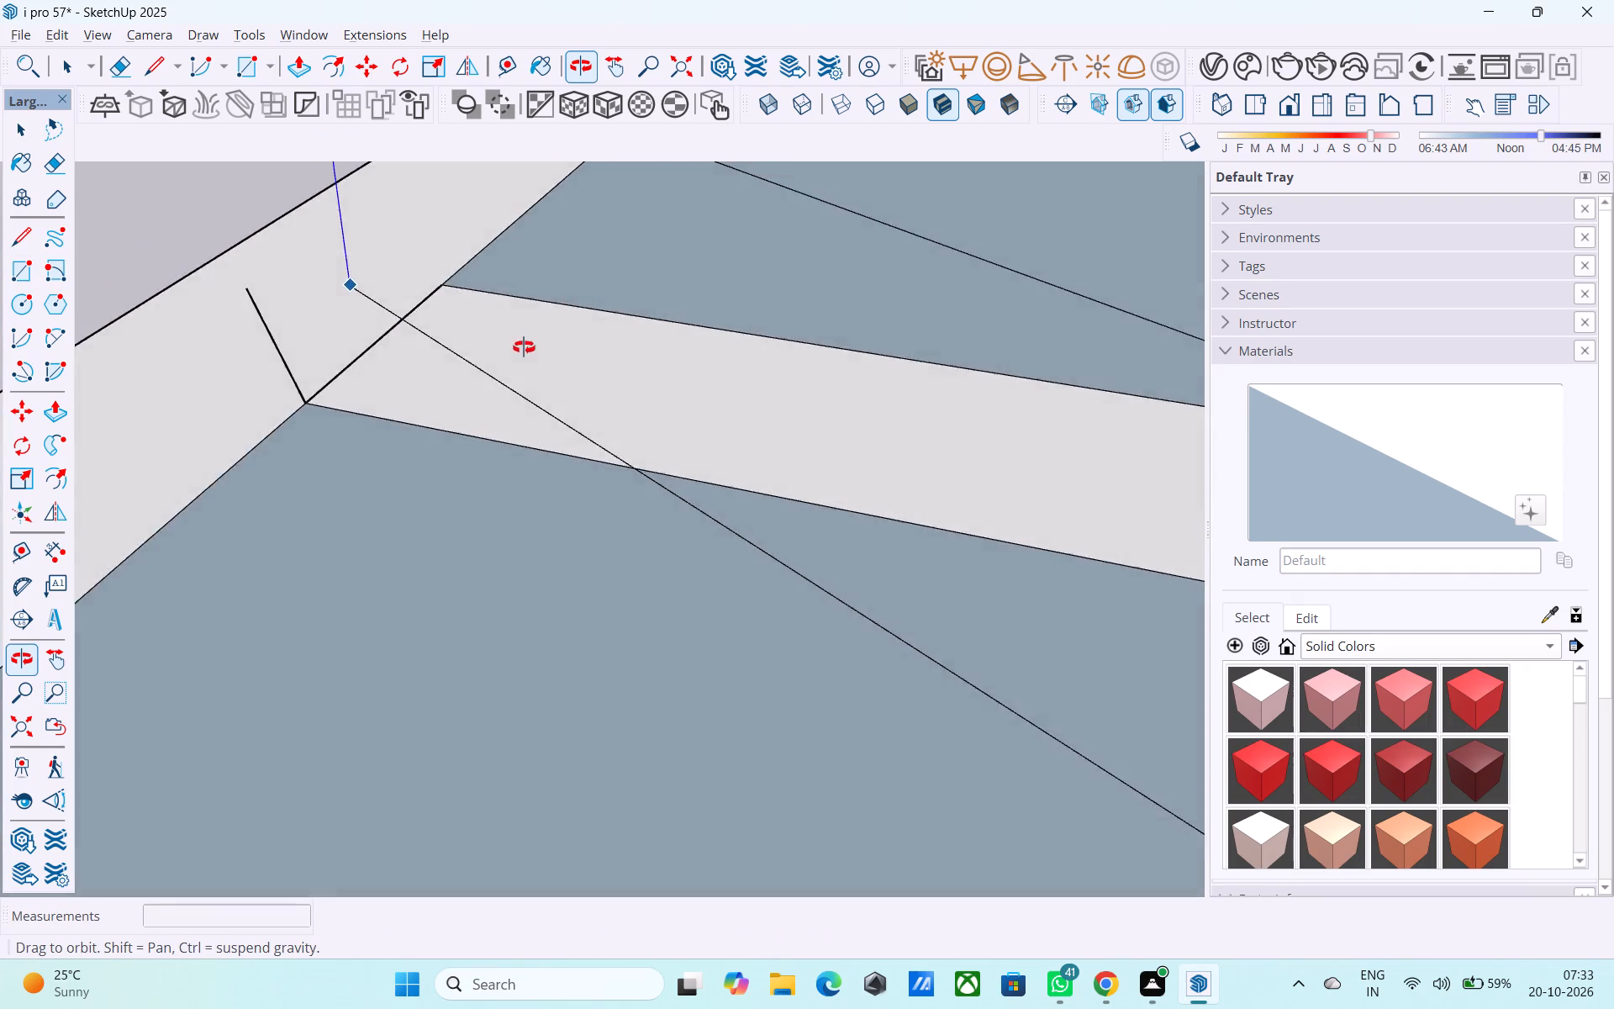
pyautogui.moveTo(524, 347); pyautogui.dragTo(761, 369, button='middle')
pyautogui.press('e')
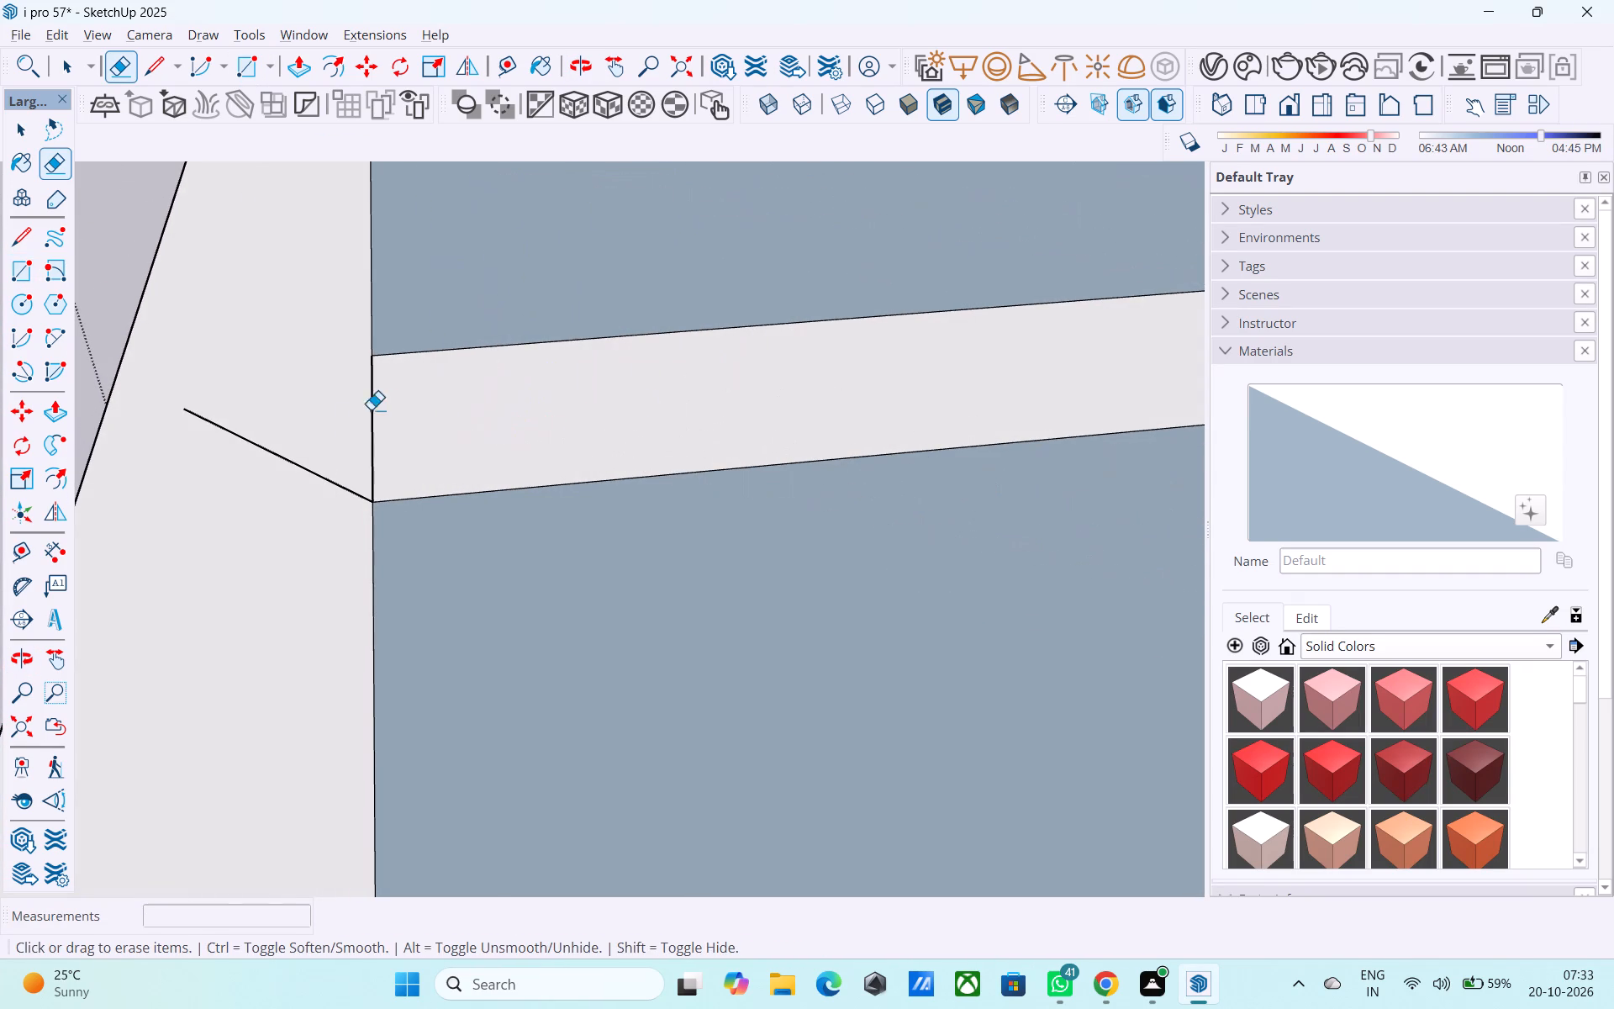
pyautogui.moveTo(324, 453); pyautogui.dragTo(315, 485)
# Draw a 6" vertical line up from the large room's inner corner at the partition end away from the guides.
pyautogui.press('l')
pyautogui.click(365, 500)
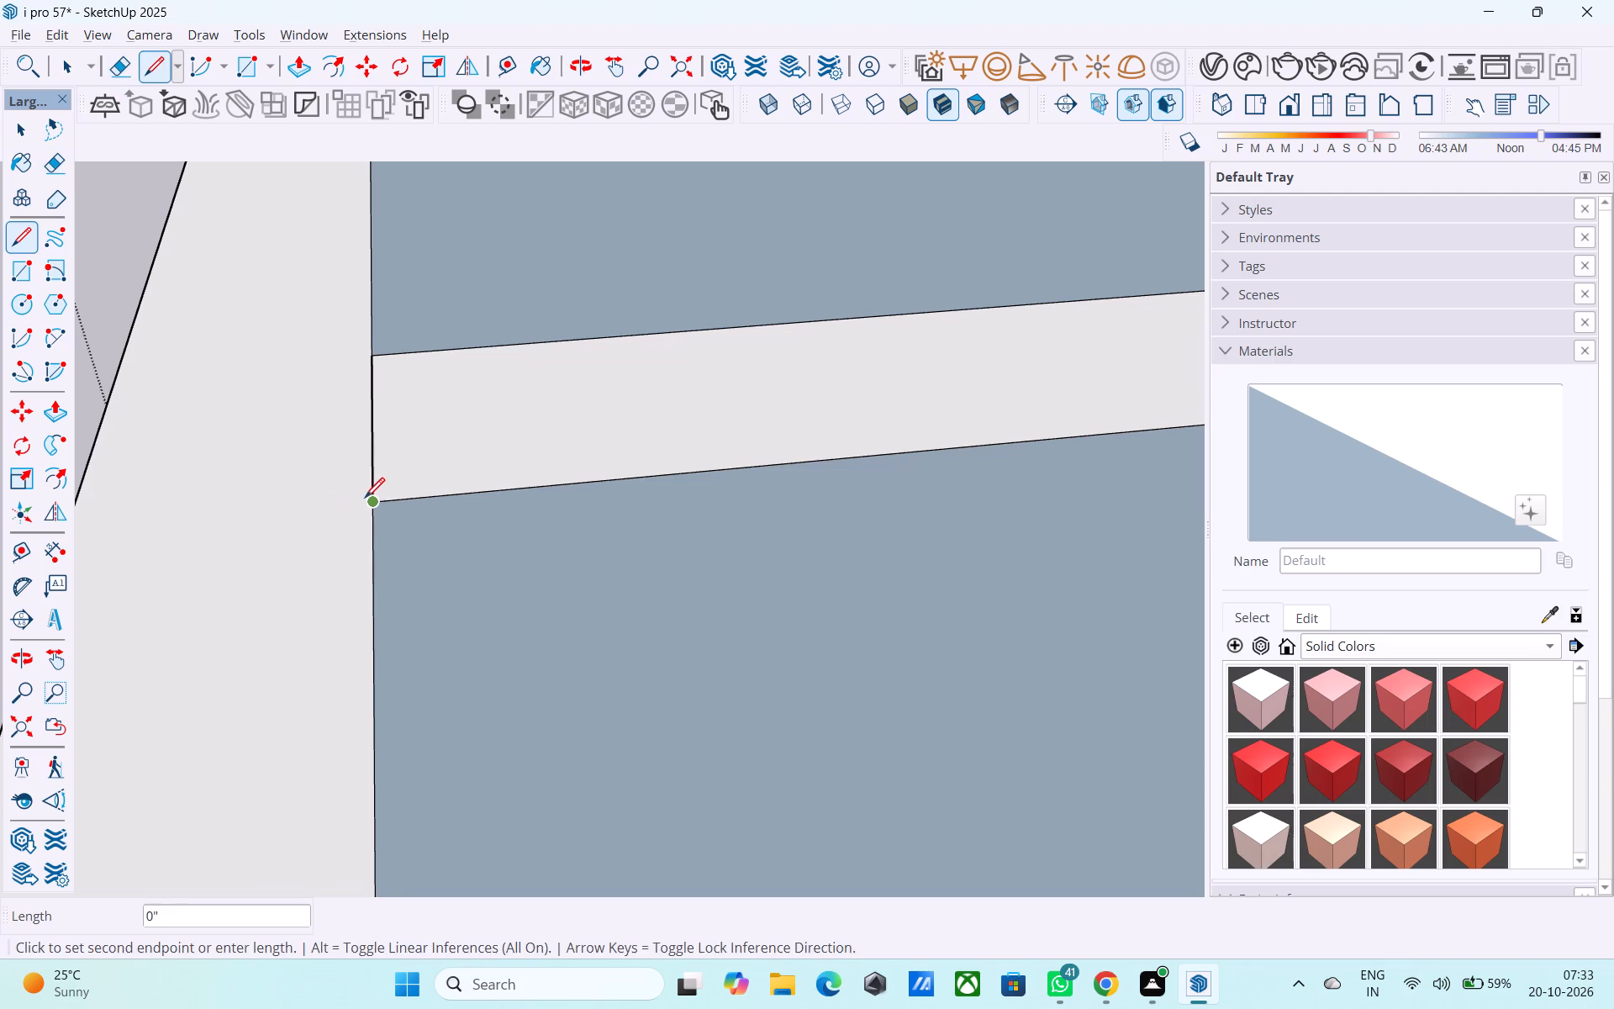
pyautogui.moveTo(366, 452); pyautogui.dragTo(394, 198, button='middle')
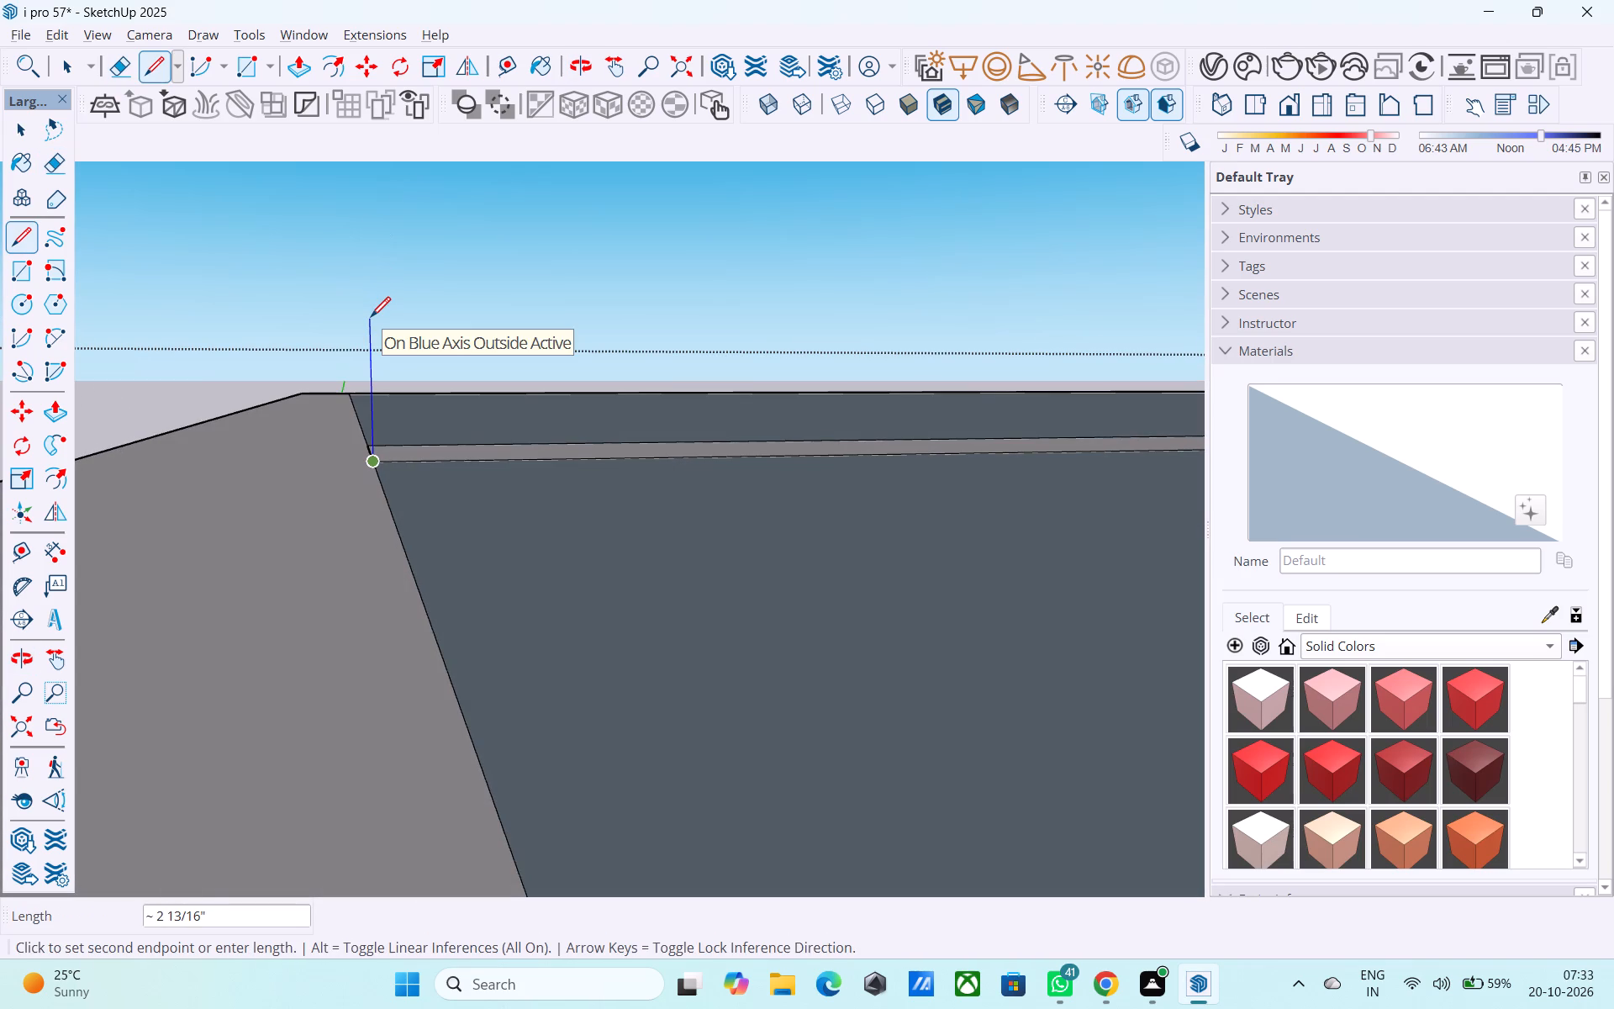
pyautogui.write('6"')
pyautogui.press('Return')
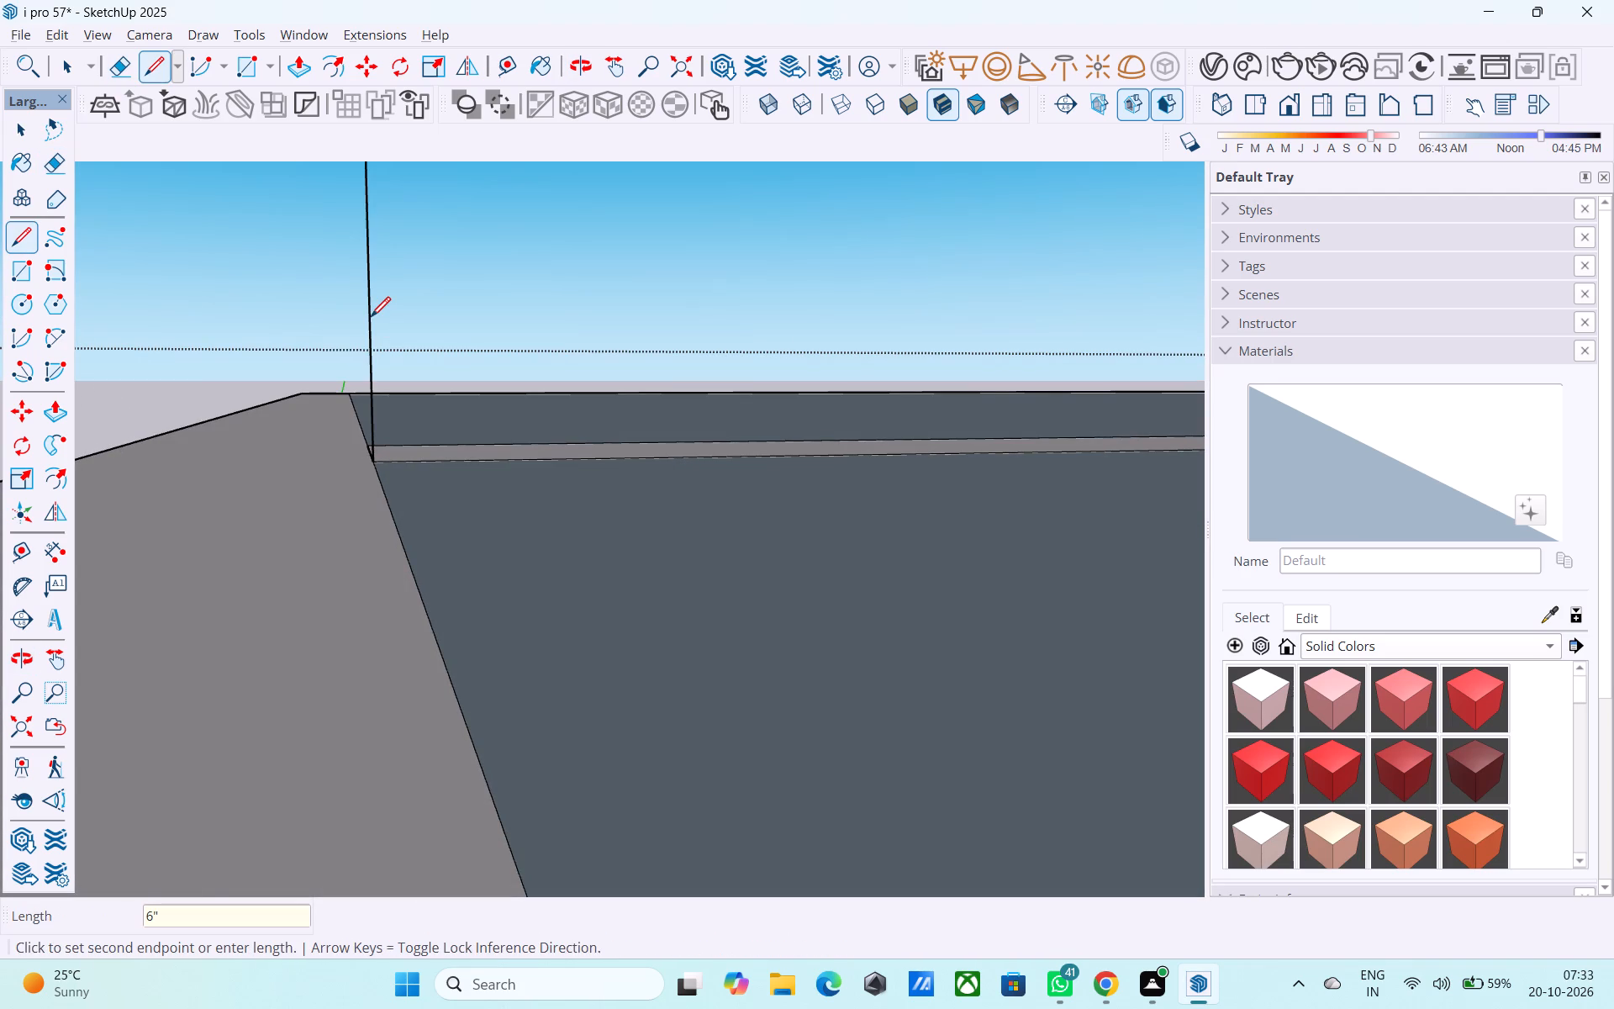
# Draw a horizontal rectangle between the tops of the two 6" vertical lines to form a raised face over the large room.
pyautogui.scroll(-5, 371, 320)
pyautogui.moveTo(417, 406); pyautogui.dragTo(347, 584, button='middle')
pyautogui.scroll(-1, 409, 404)
pyautogui.scroll(-12, 347, 583)
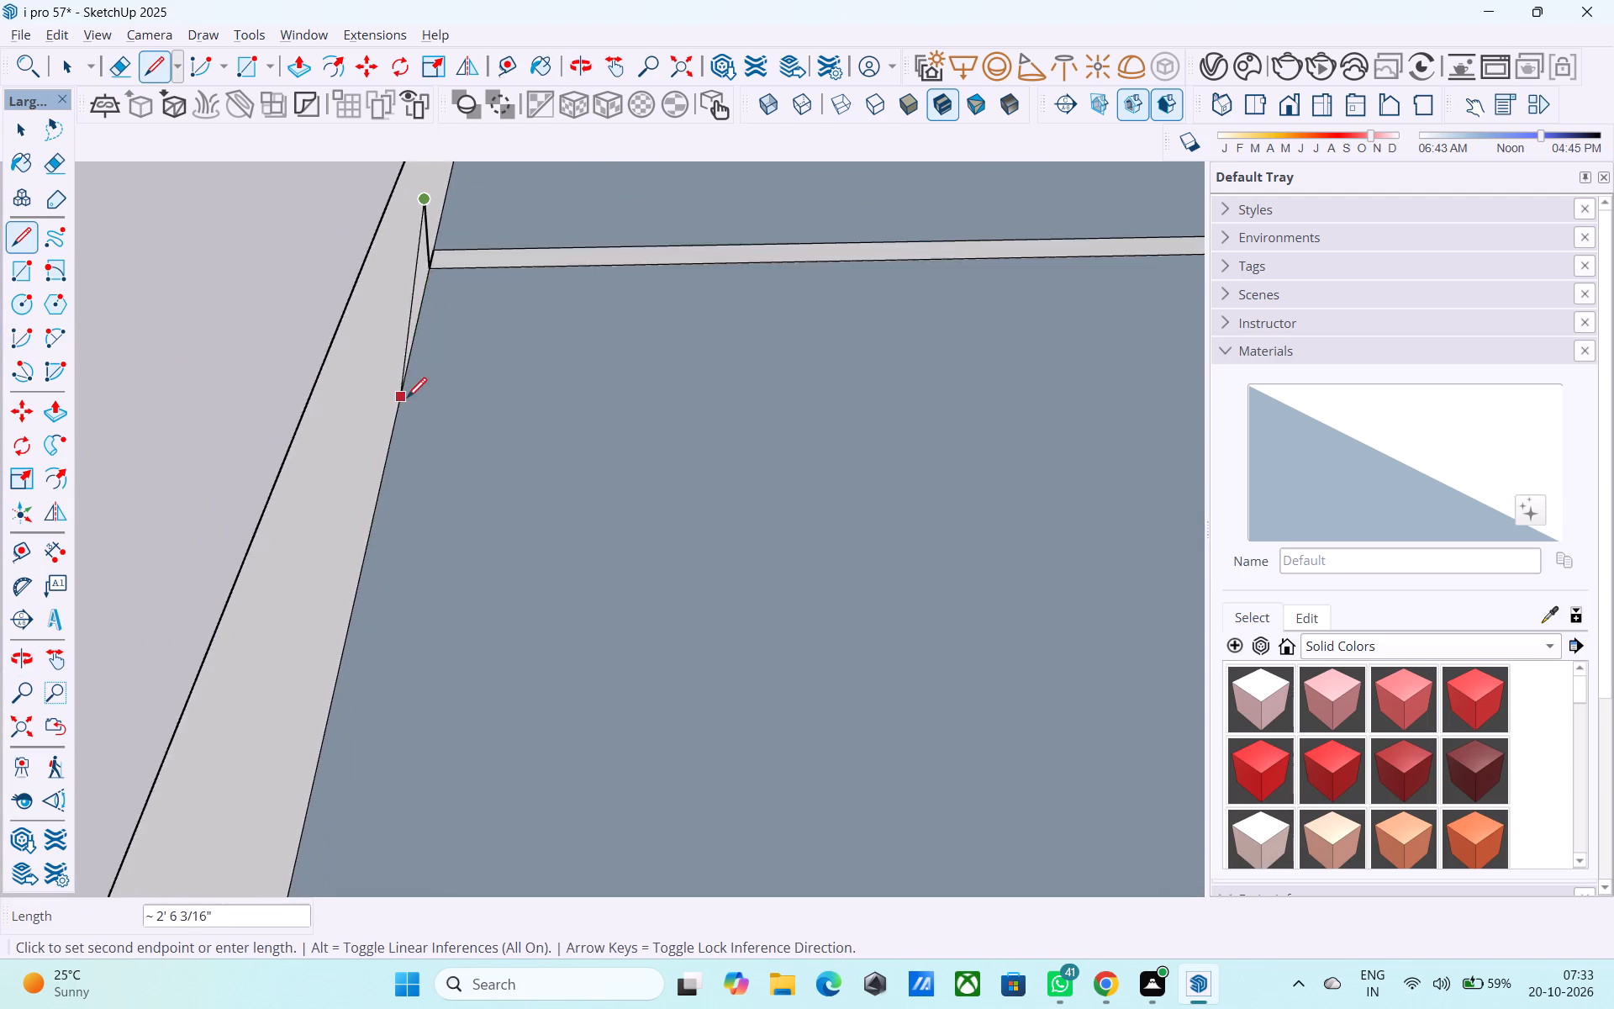
pyautogui.scroll(-2, 407, 399)
pyautogui.moveTo(395, 388); pyautogui.dragTo(219, 261, button='middle')
pyautogui.press('r')
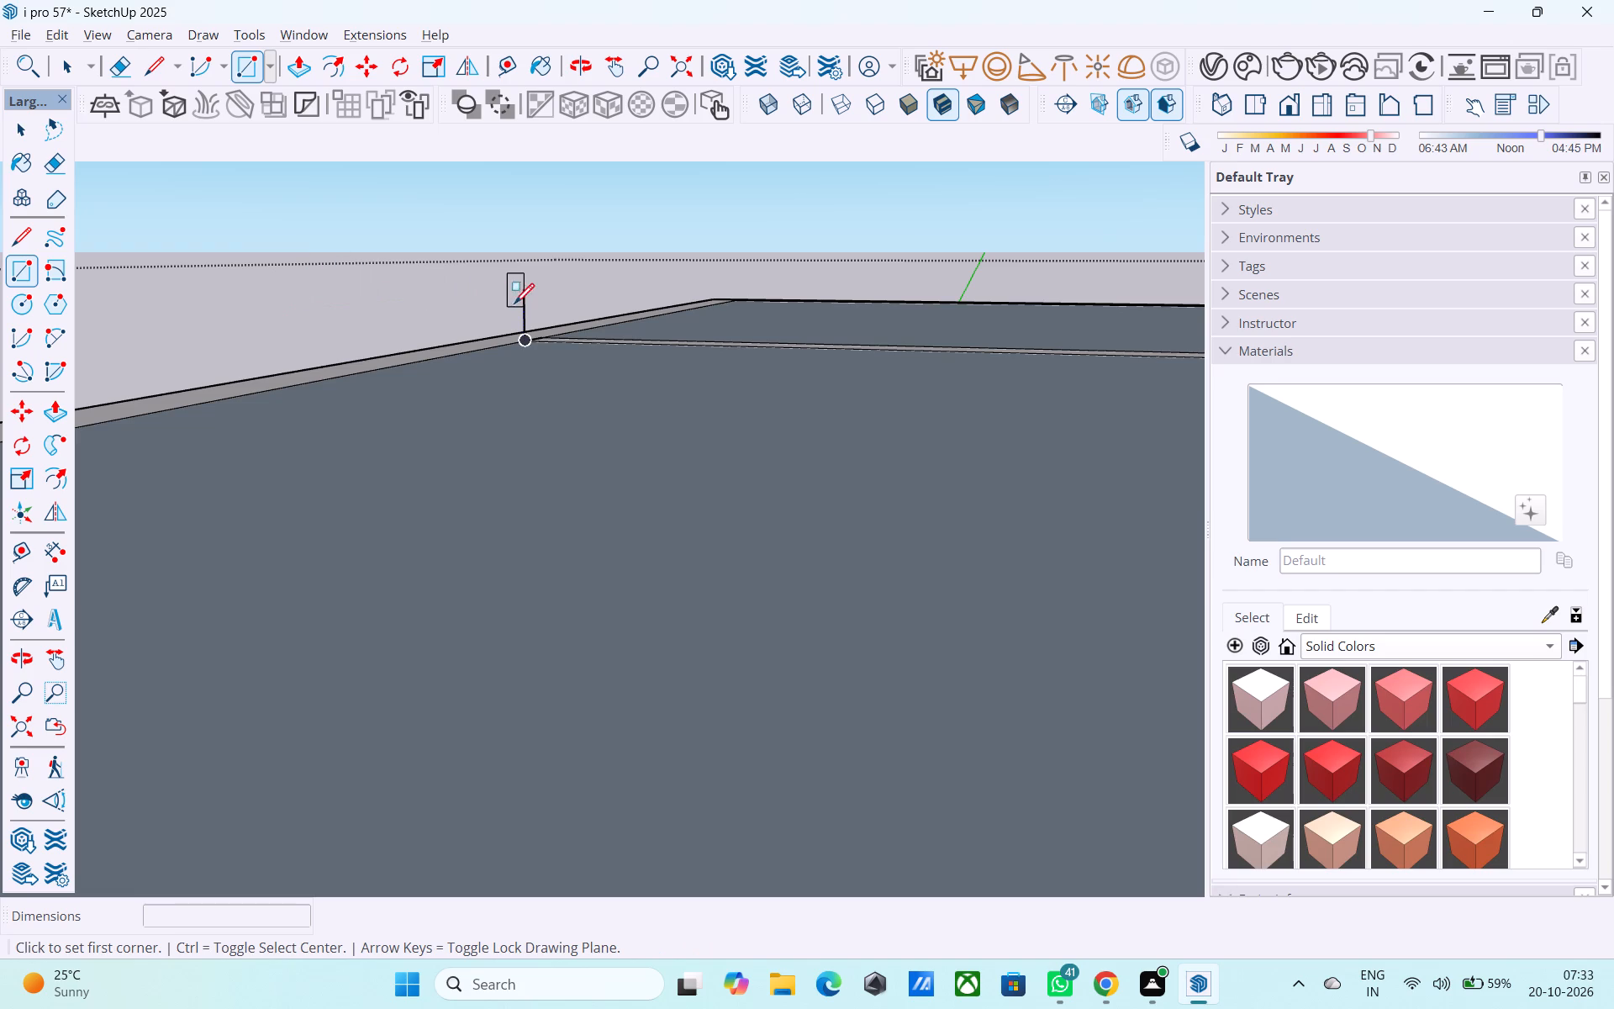
pyautogui.click(521, 288)
pyautogui.scroll(-6, 686, 384)
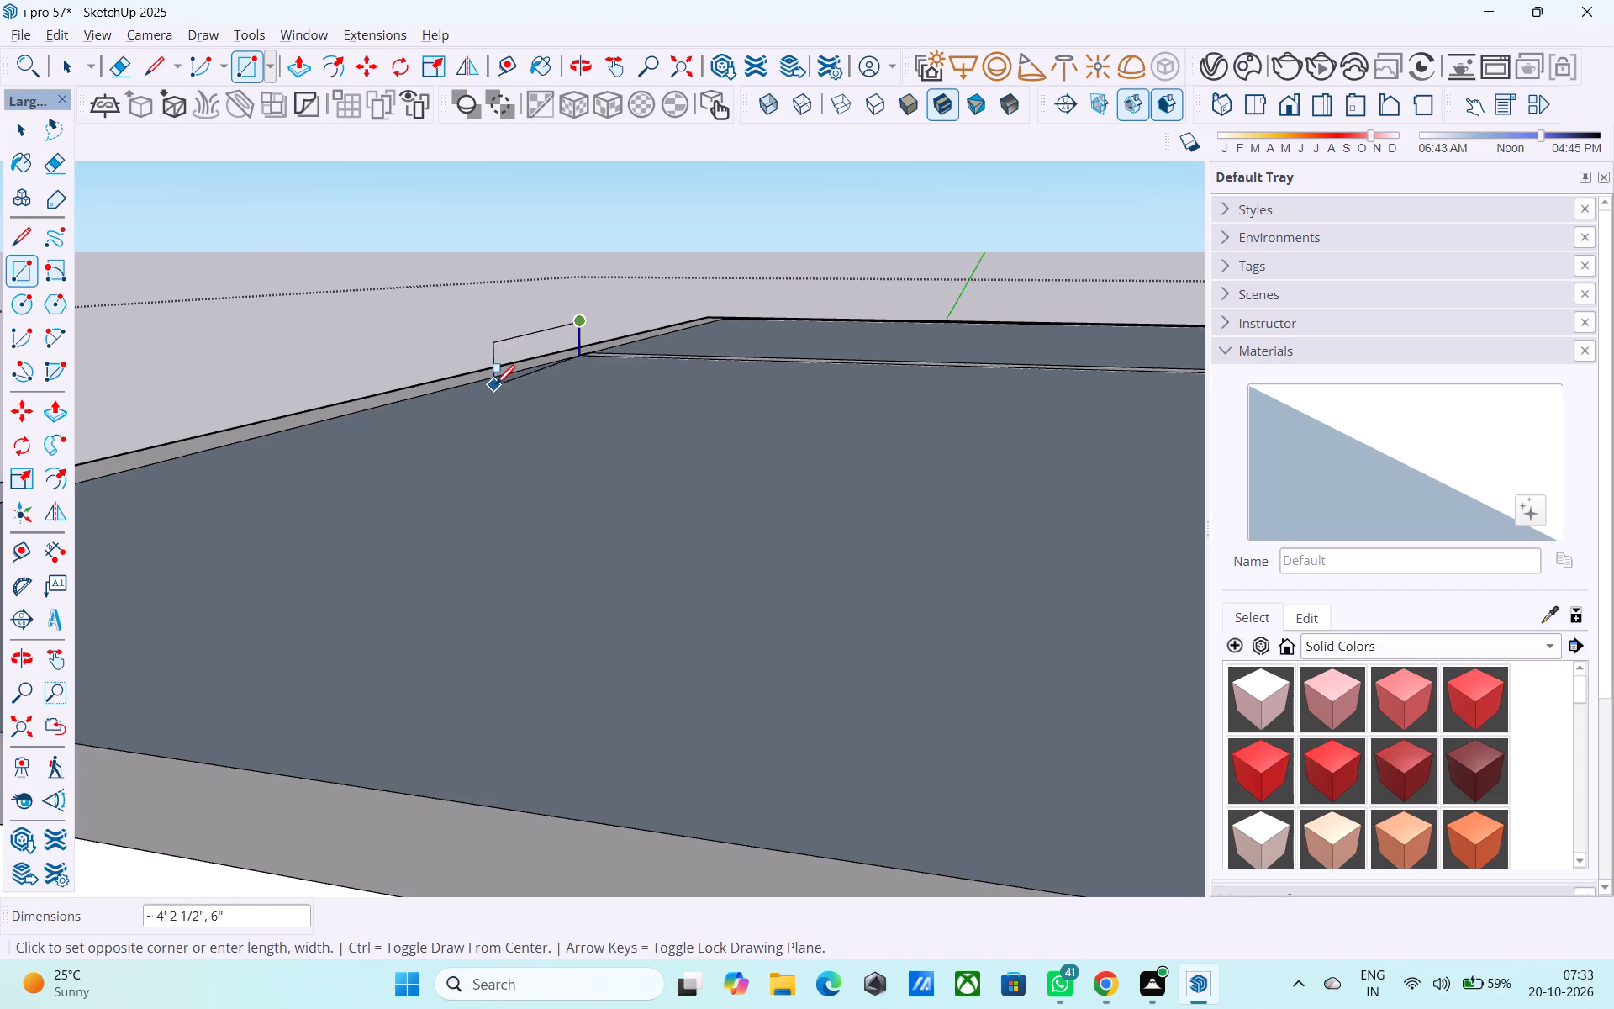
pyautogui.scroll(-12, 496, 326)
pyautogui.moveTo(727, 382); pyautogui.dragTo(583, 383, button='middle')
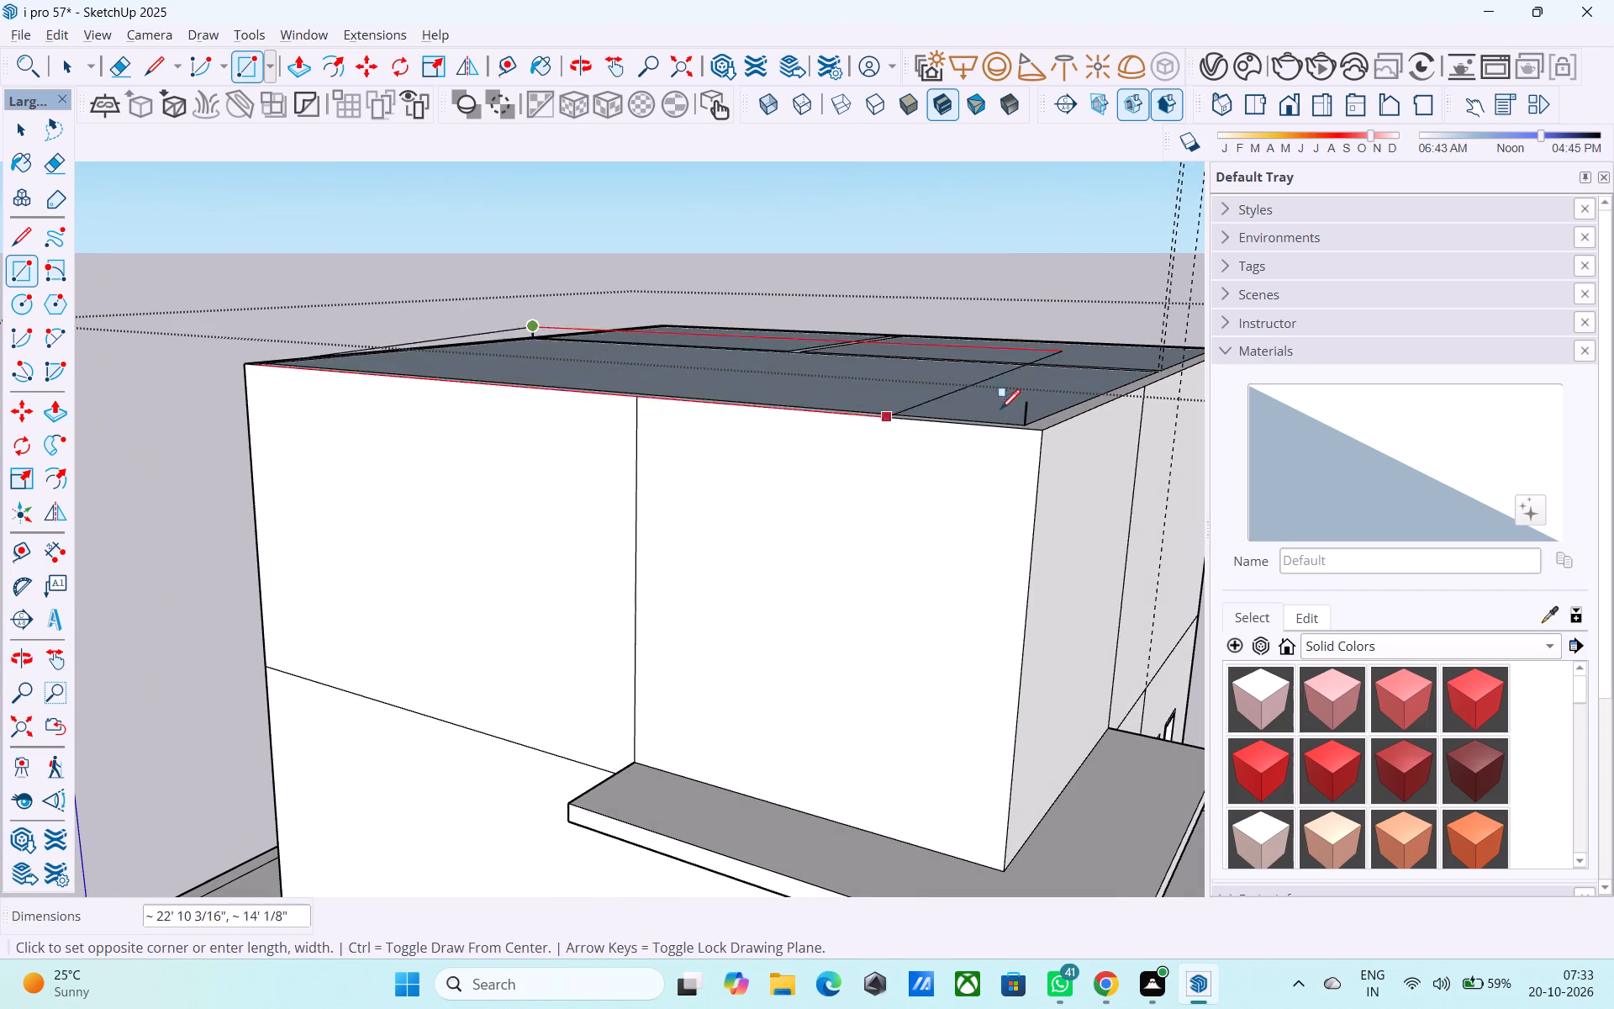
pyautogui.click(1027, 396)
# Draw a 6" vertical edge joining the cap and raised face at the large room's corner away from the partition and the overhang.
pyautogui.moveTo(781, 197); pyautogui.dragTo(888, 211, button='middle')
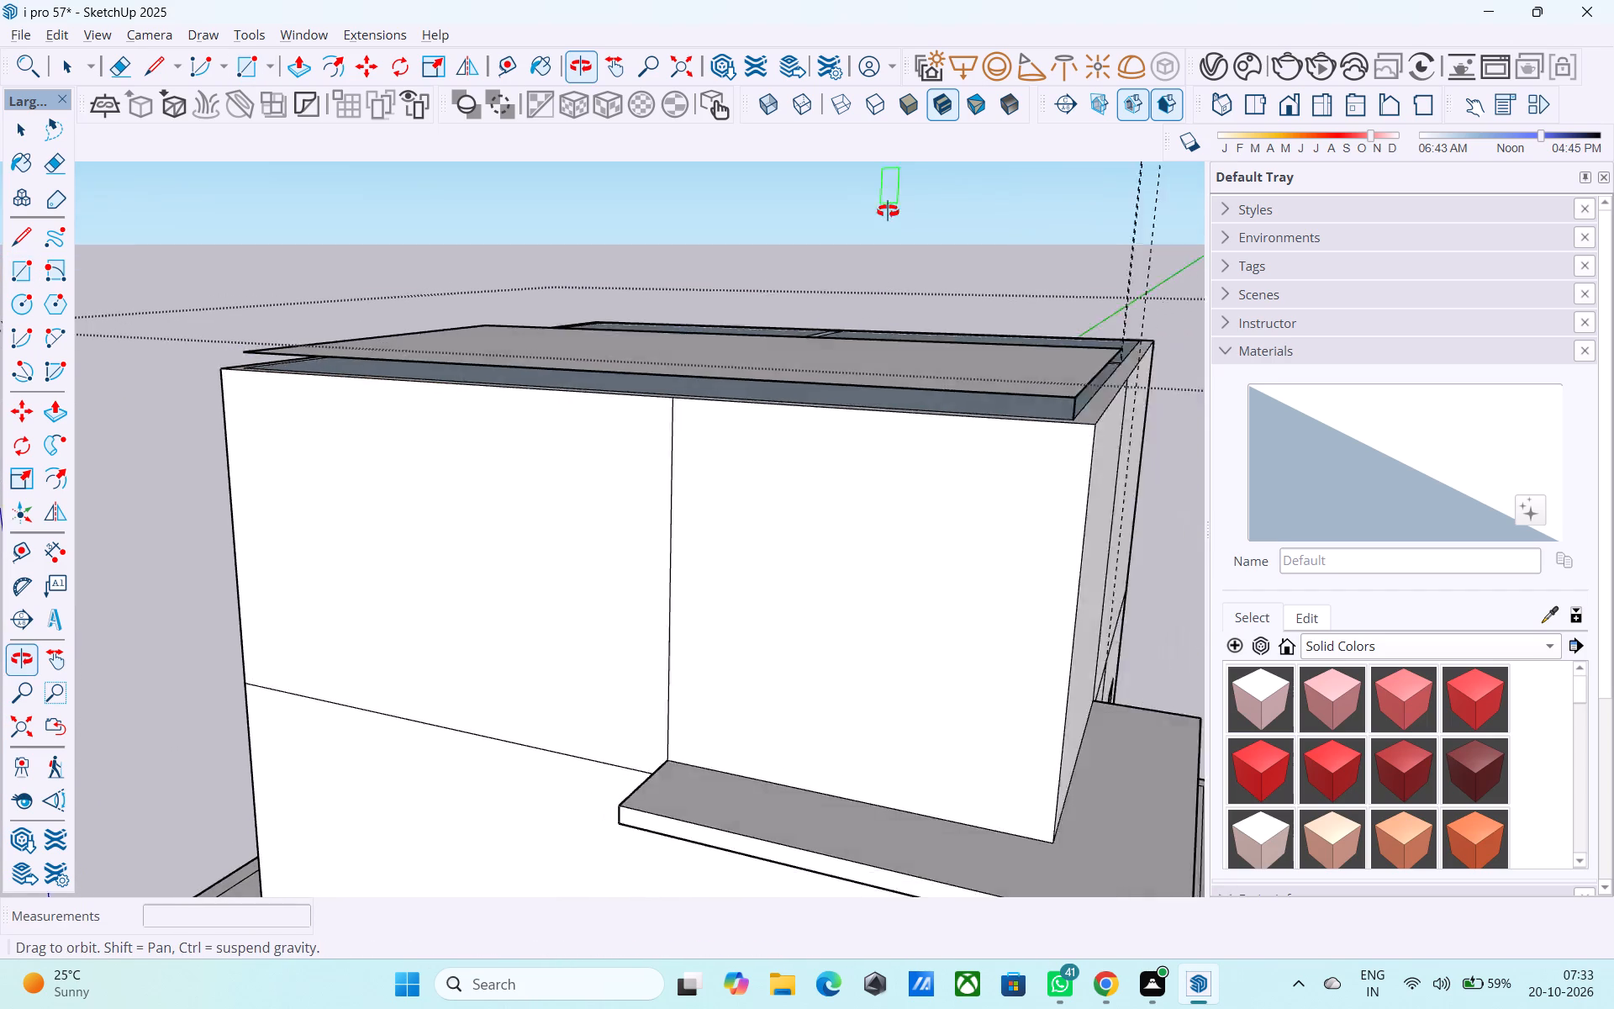
pyautogui.moveTo(888, 211); pyautogui.dragTo(1166, 250, button='middle')
pyautogui.moveTo(498, 386); pyautogui.dragTo(765, 406, button='middle')
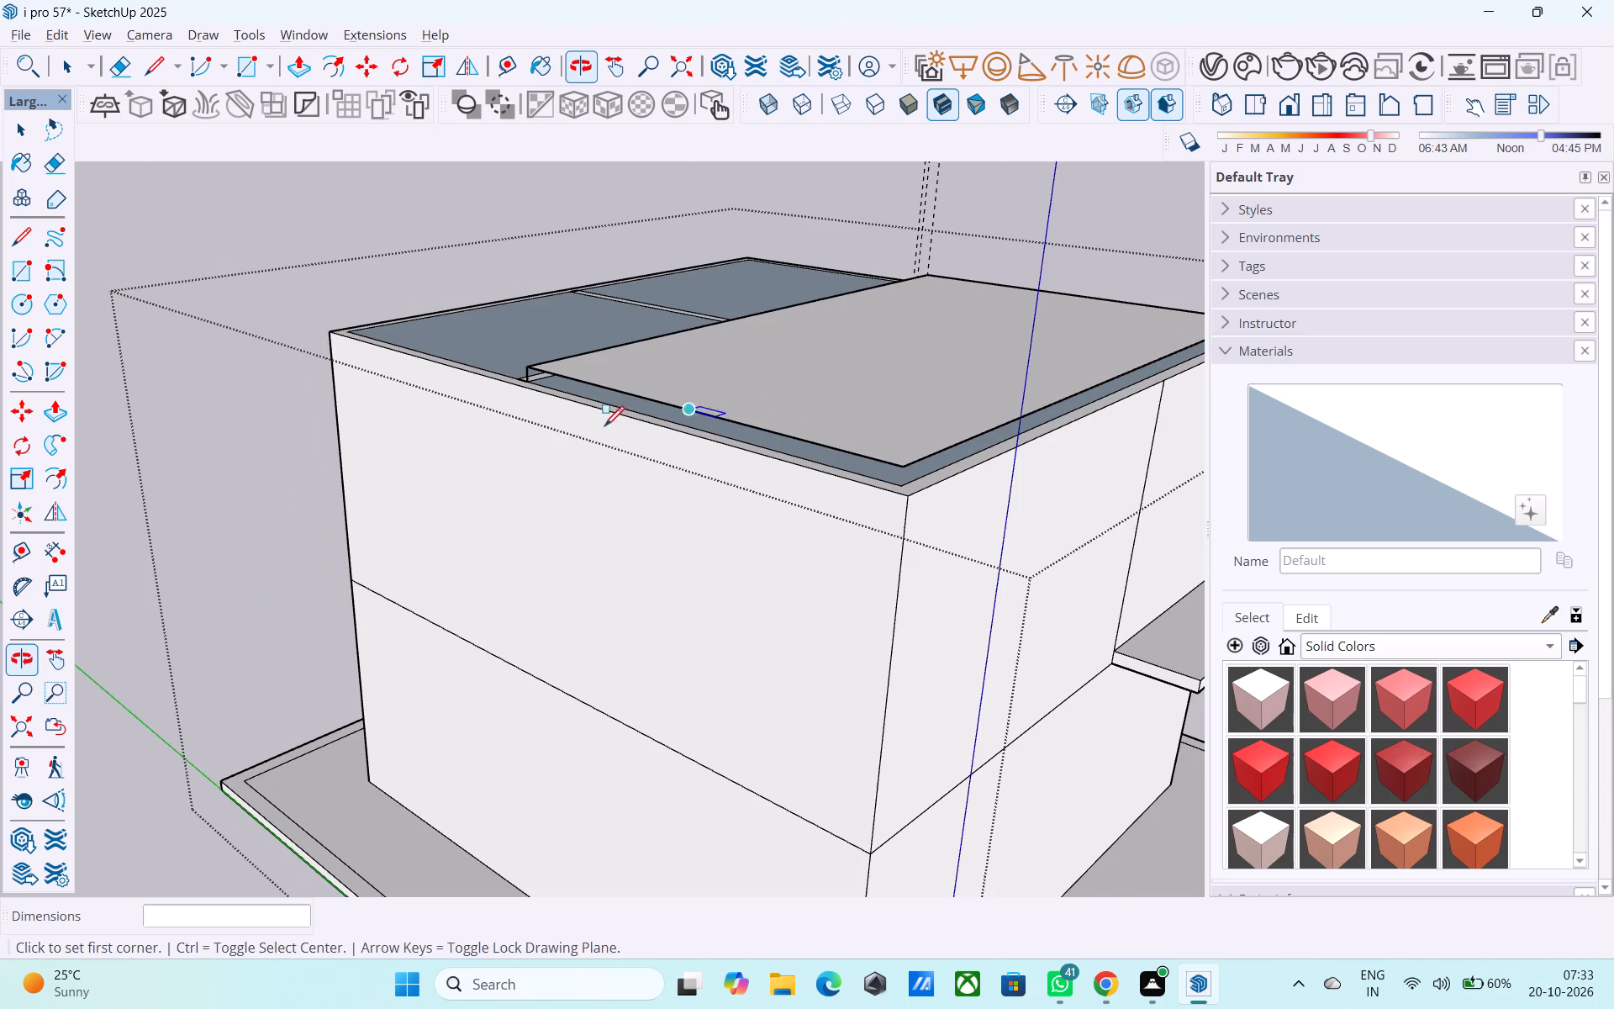
pyautogui.scroll(-2, 453, 447)
pyautogui.scroll(-1, 264, 351)
pyautogui.scroll(1, 1010, 449)
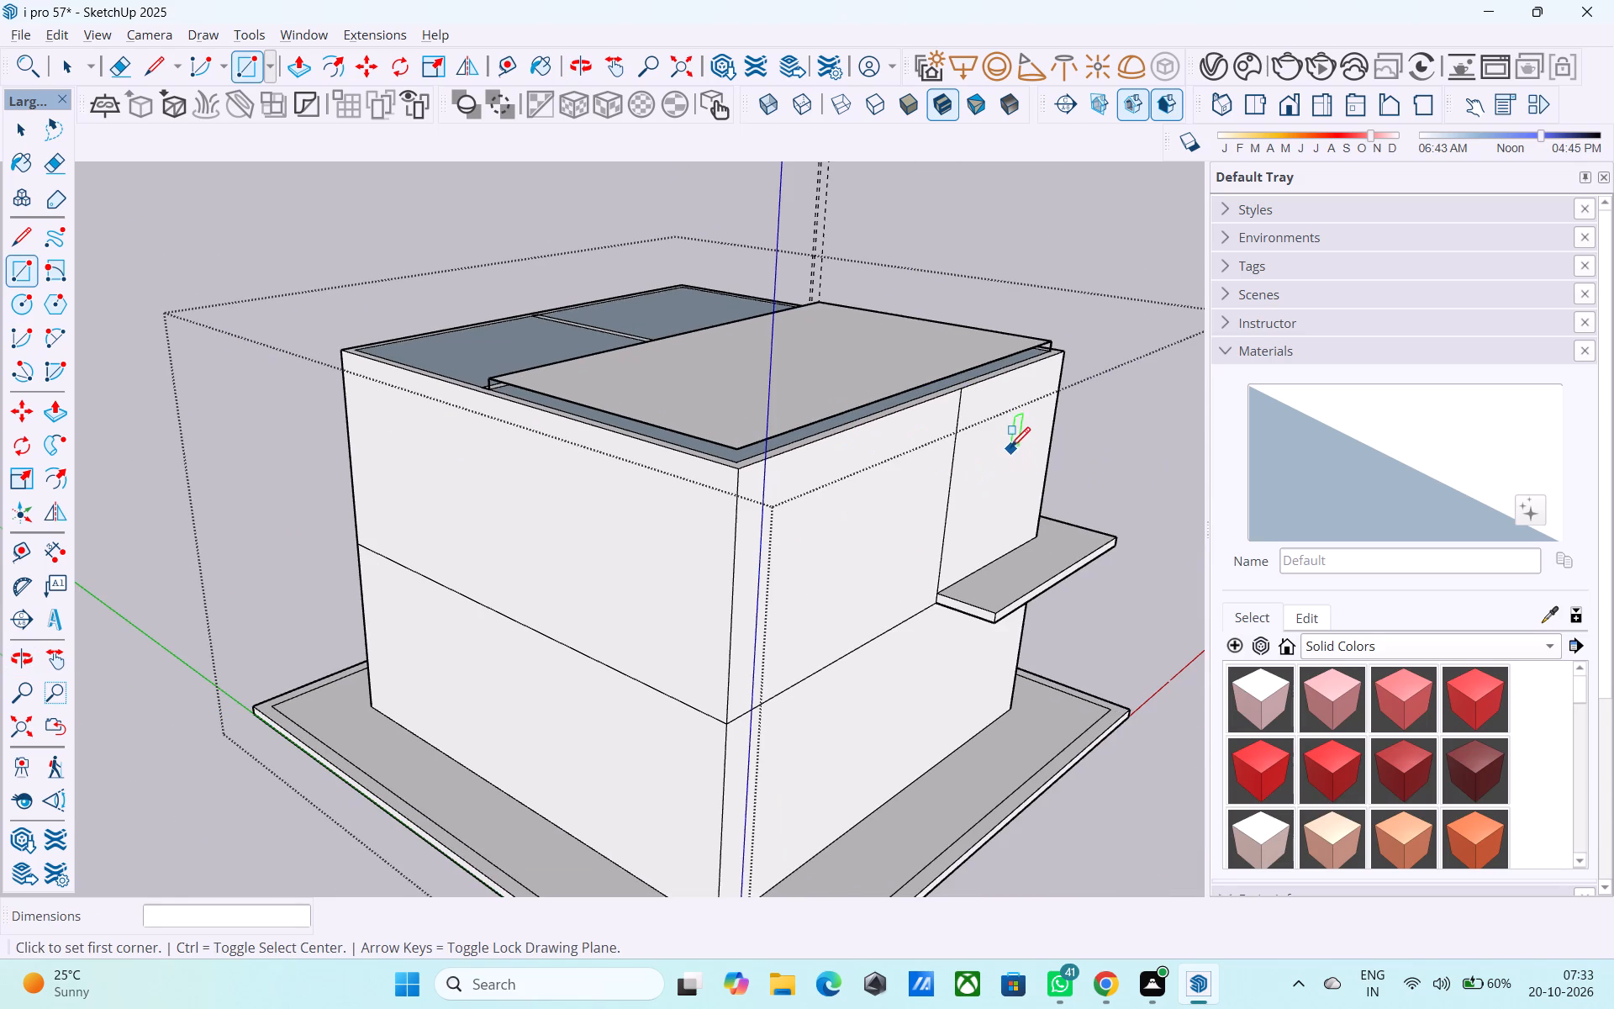
pyautogui.scroll(2, 1010, 449)
pyautogui.press('l')
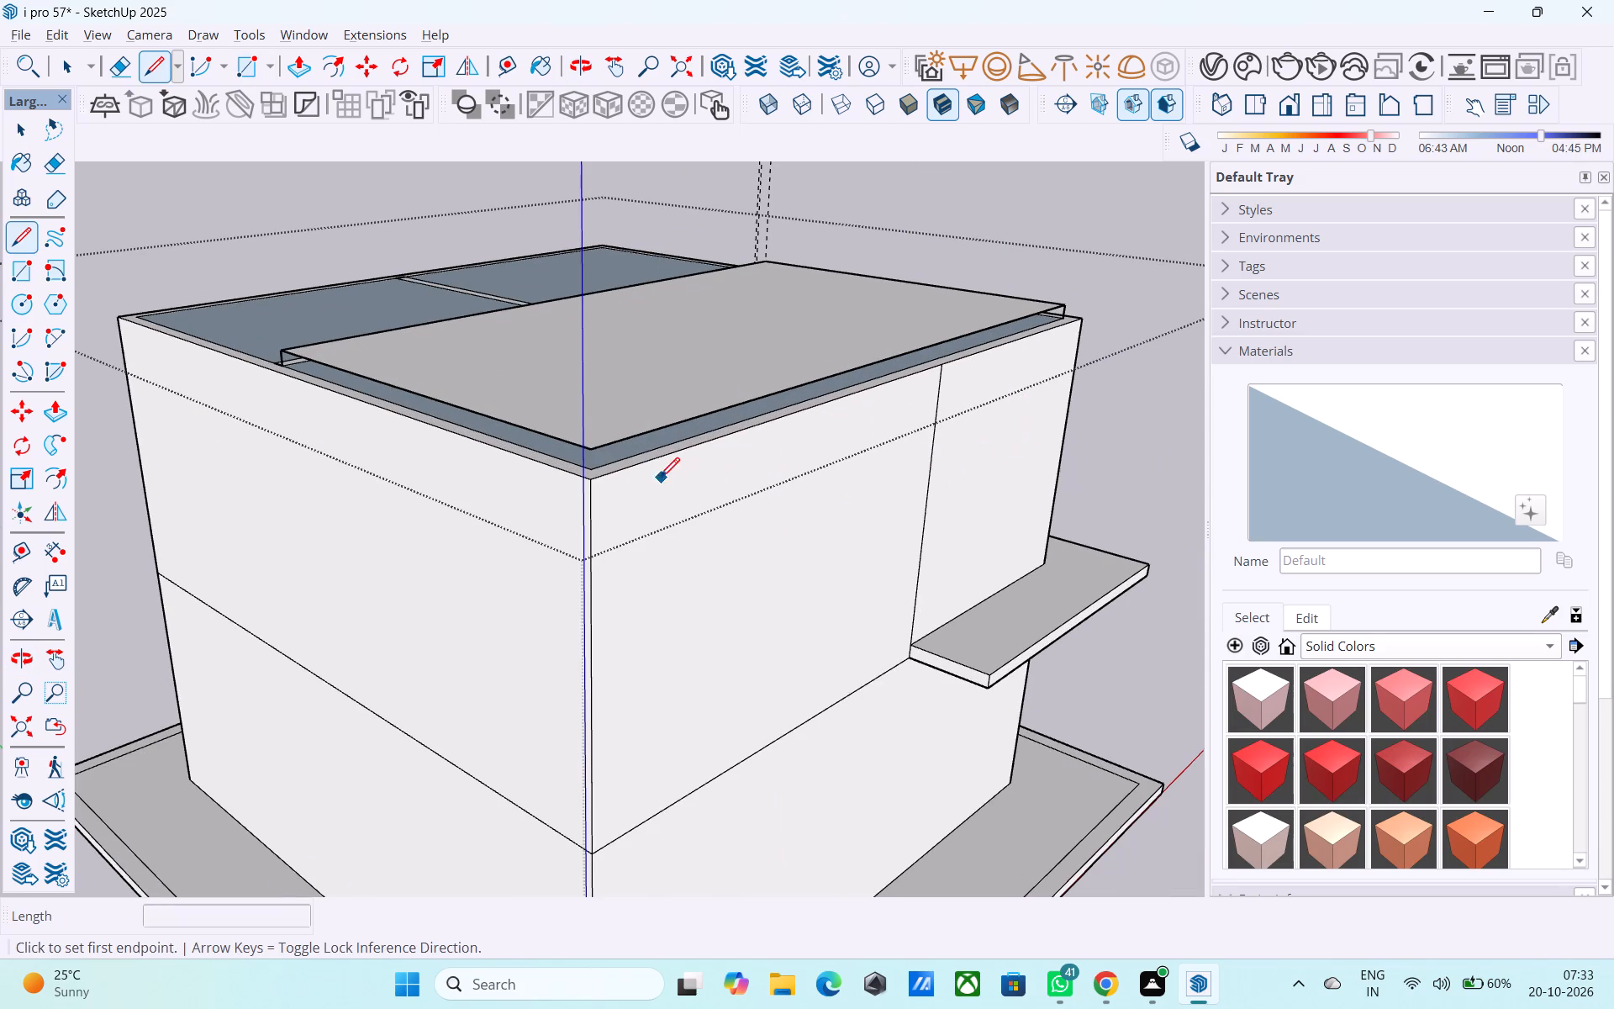
pyautogui.moveTo(620, 460); pyautogui.dragTo(640, 547, button='middle')
pyautogui.scroll(8, 635, 553)
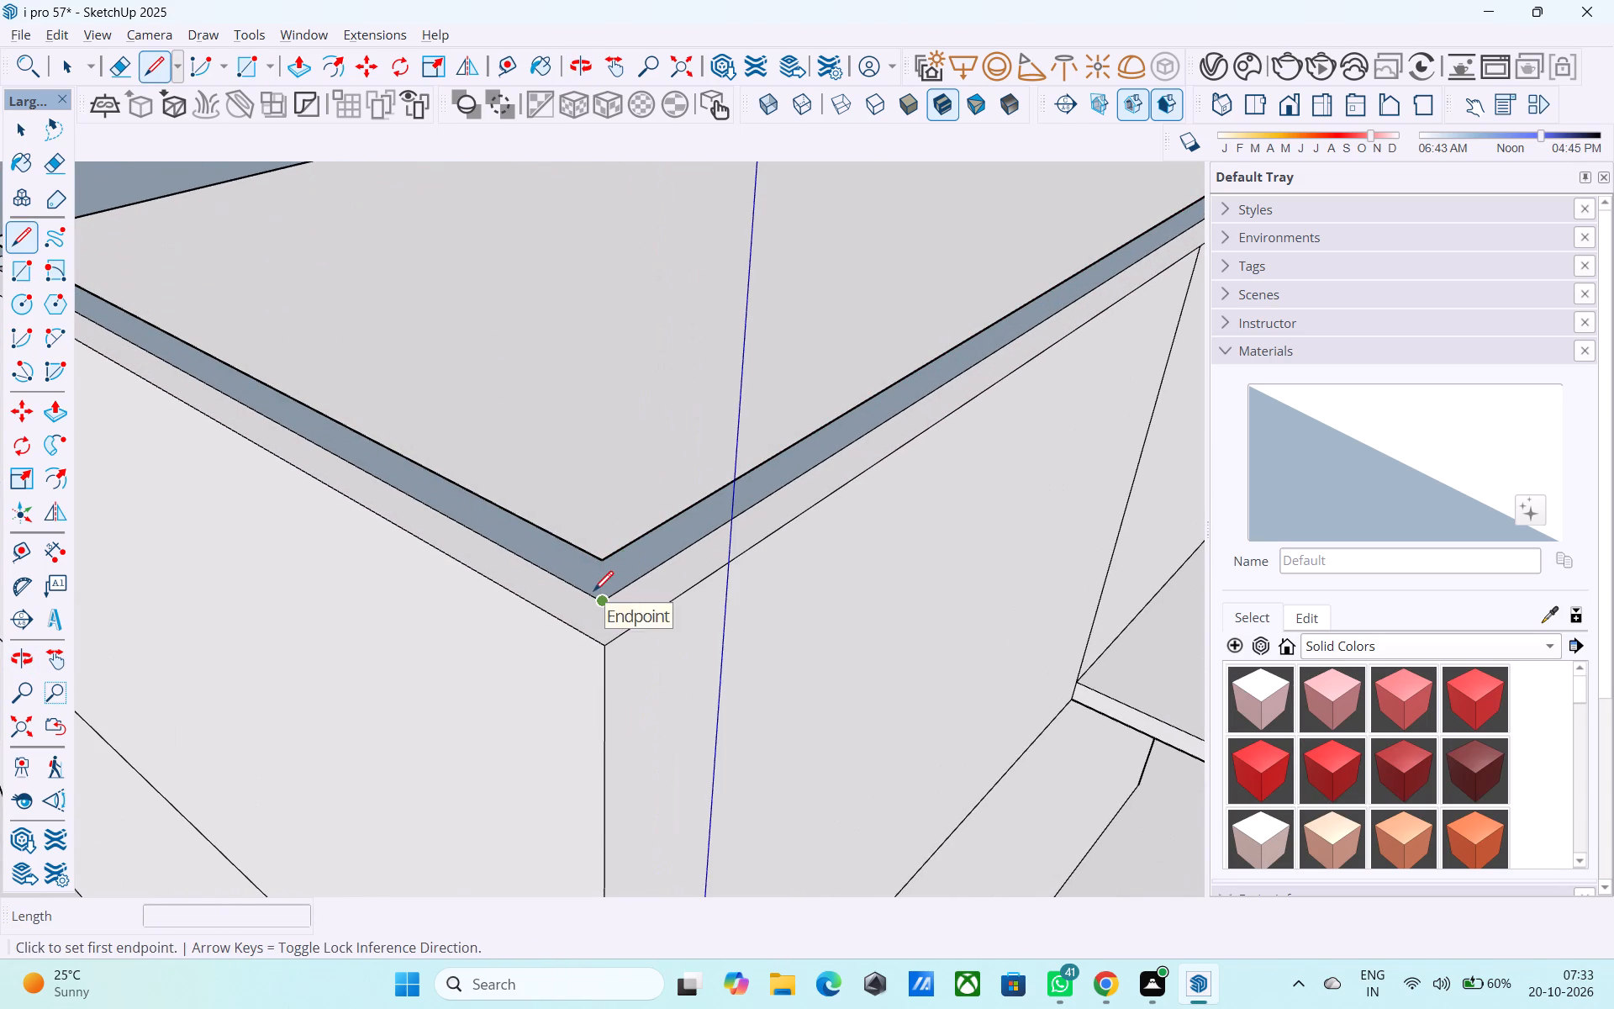
pyautogui.click(599, 600)
pyautogui.click(595, 558)
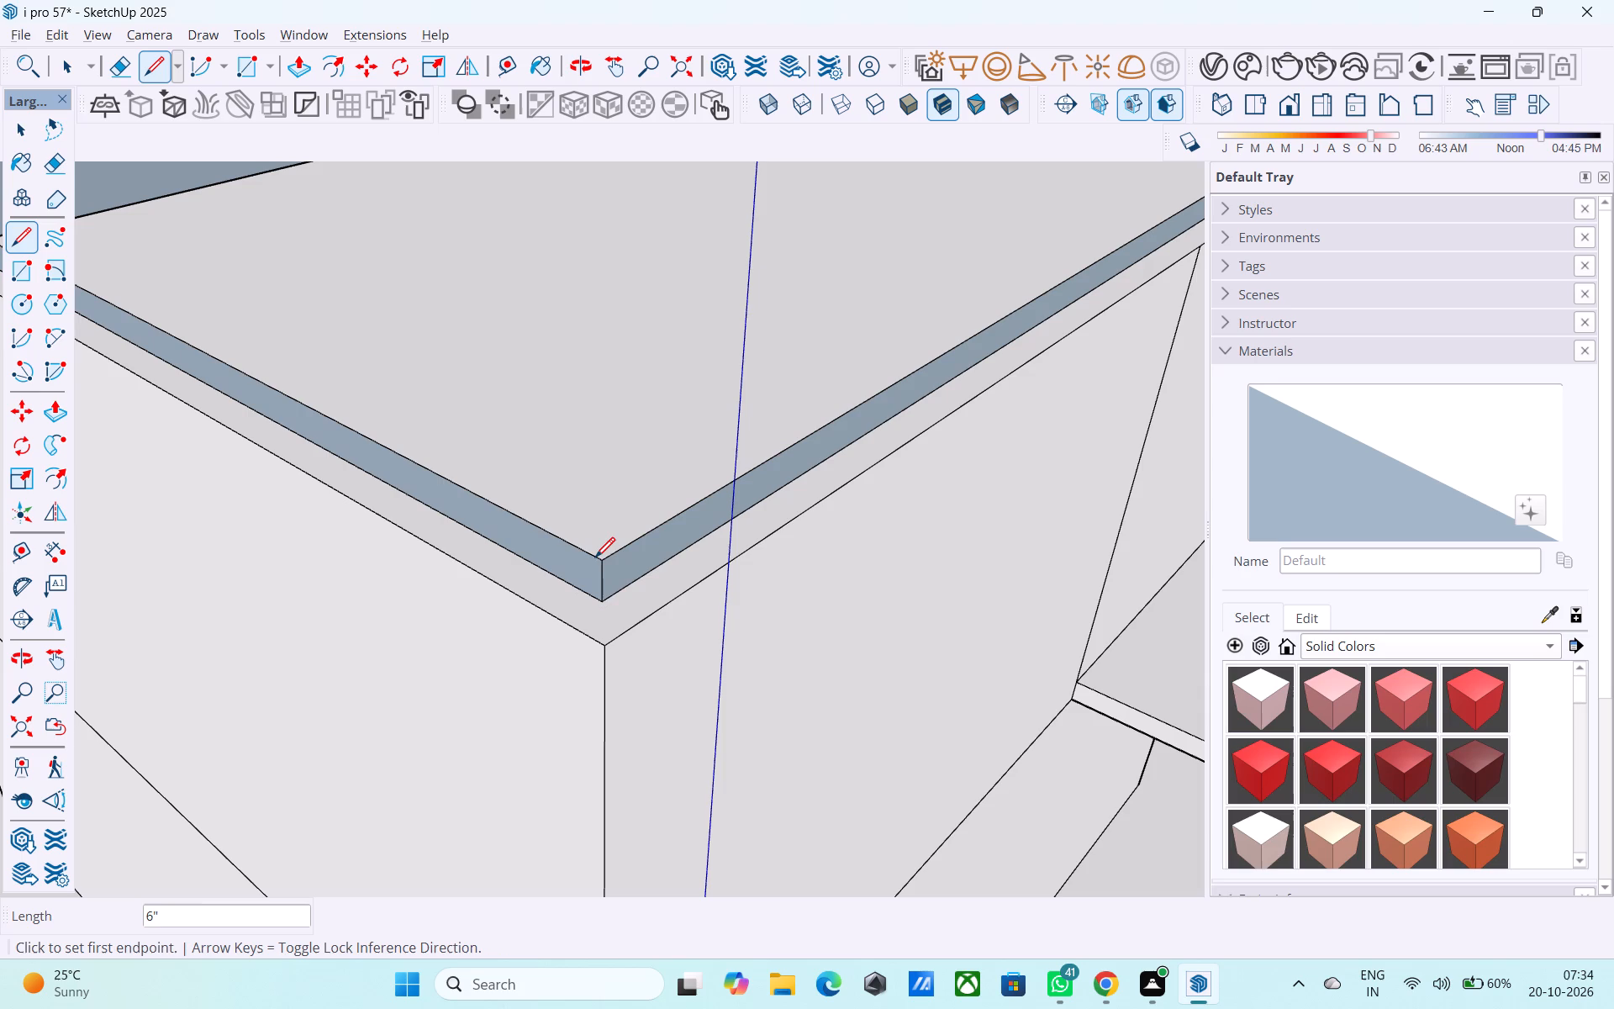
# Draw a vertical edge joining the cap to the raised face at the large room's partition-end corner beside the guides.
pyautogui.scroll(-10, 558, 663)
pyautogui.moveTo(563, 687); pyautogui.dragTo(573, 701, button='middle')
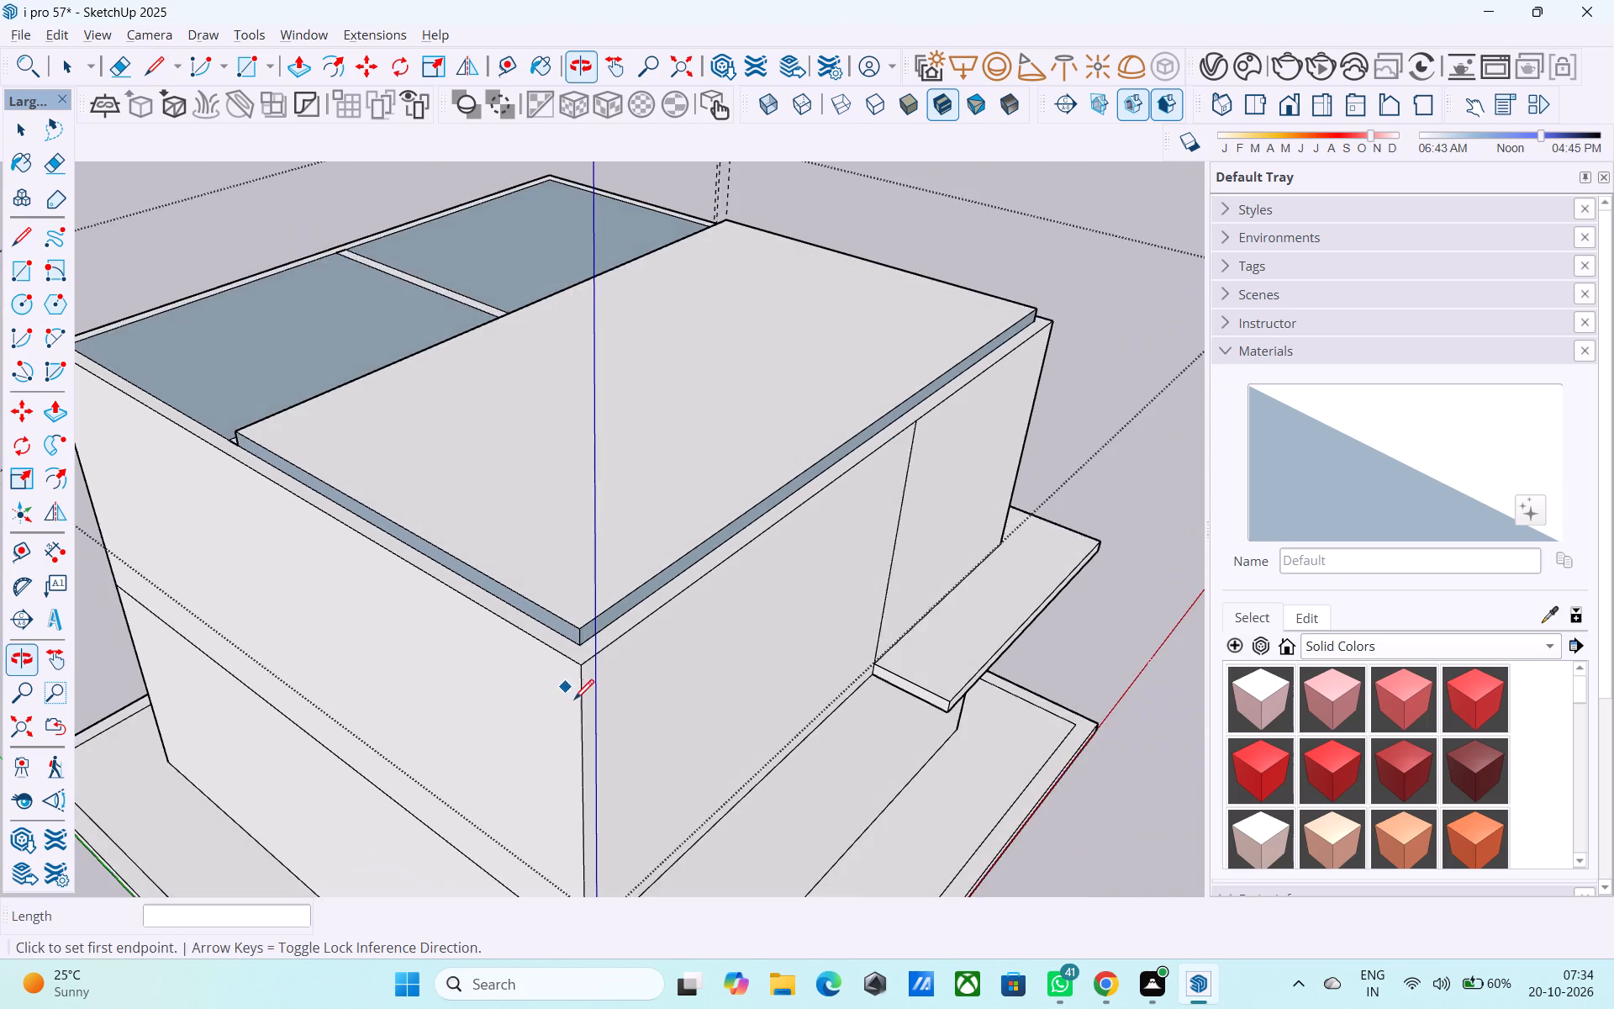
pyautogui.scroll(-3, 574, 700)
pyautogui.moveTo(843, 612); pyautogui.dragTo(234, 584, button='middle')
pyautogui.scroll(-4, 1023, 546)
pyautogui.moveTo(1040, 558); pyautogui.dragTo(725, 581, button='middle')
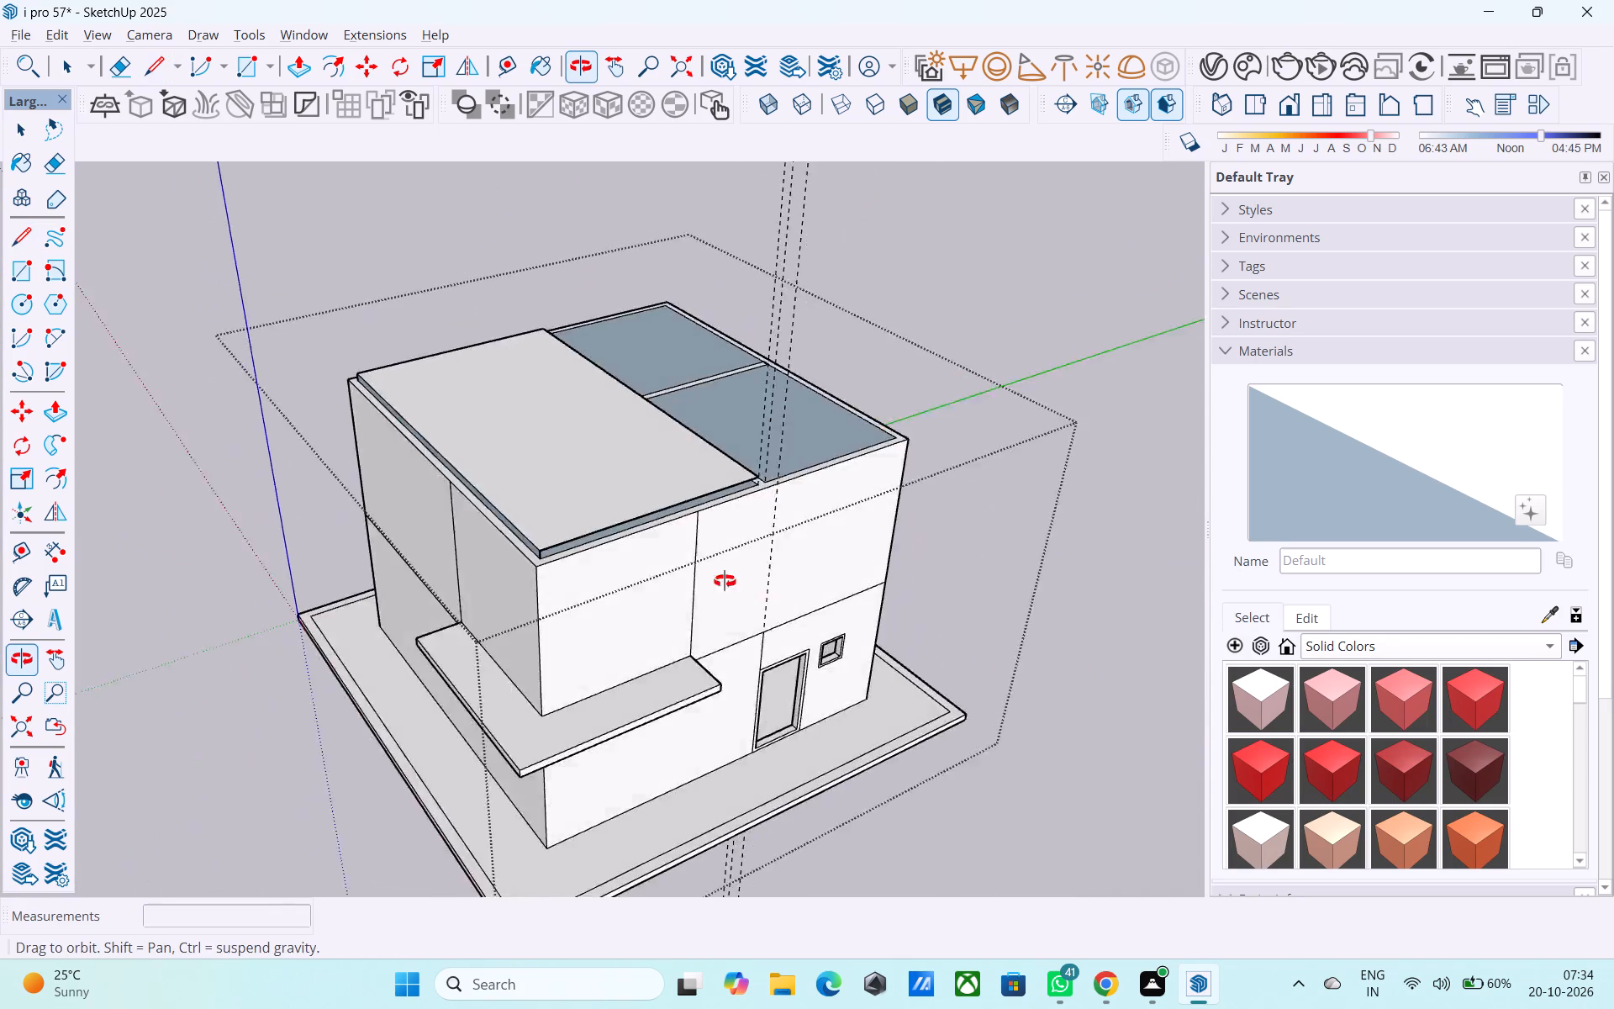
pyautogui.moveTo(725, 581); pyautogui.dragTo(488, 595, button='middle')
pyautogui.scroll(12, 581, 520)
pyautogui.moveTo(606, 504); pyautogui.dragTo(588, 502, button='middle')
pyautogui.scroll(4, 638, 529)
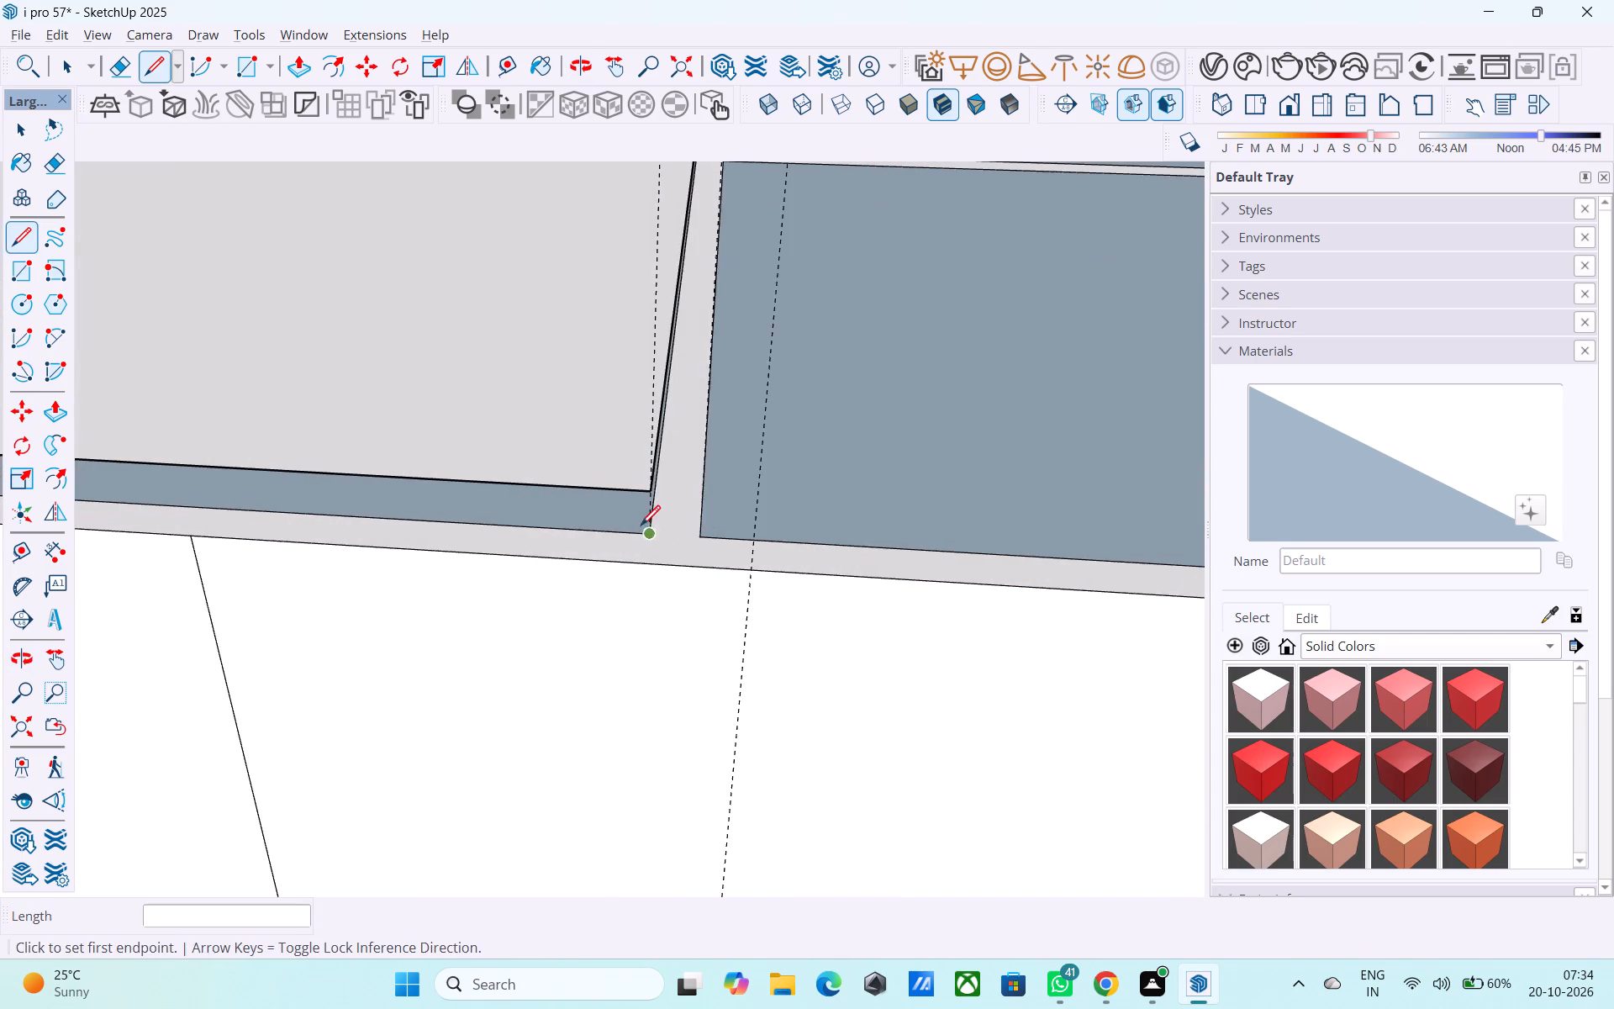
pyautogui.moveTo(641, 526); pyautogui.dragTo(479, 508, button='middle')
pyautogui.scroll(6, 651, 517)
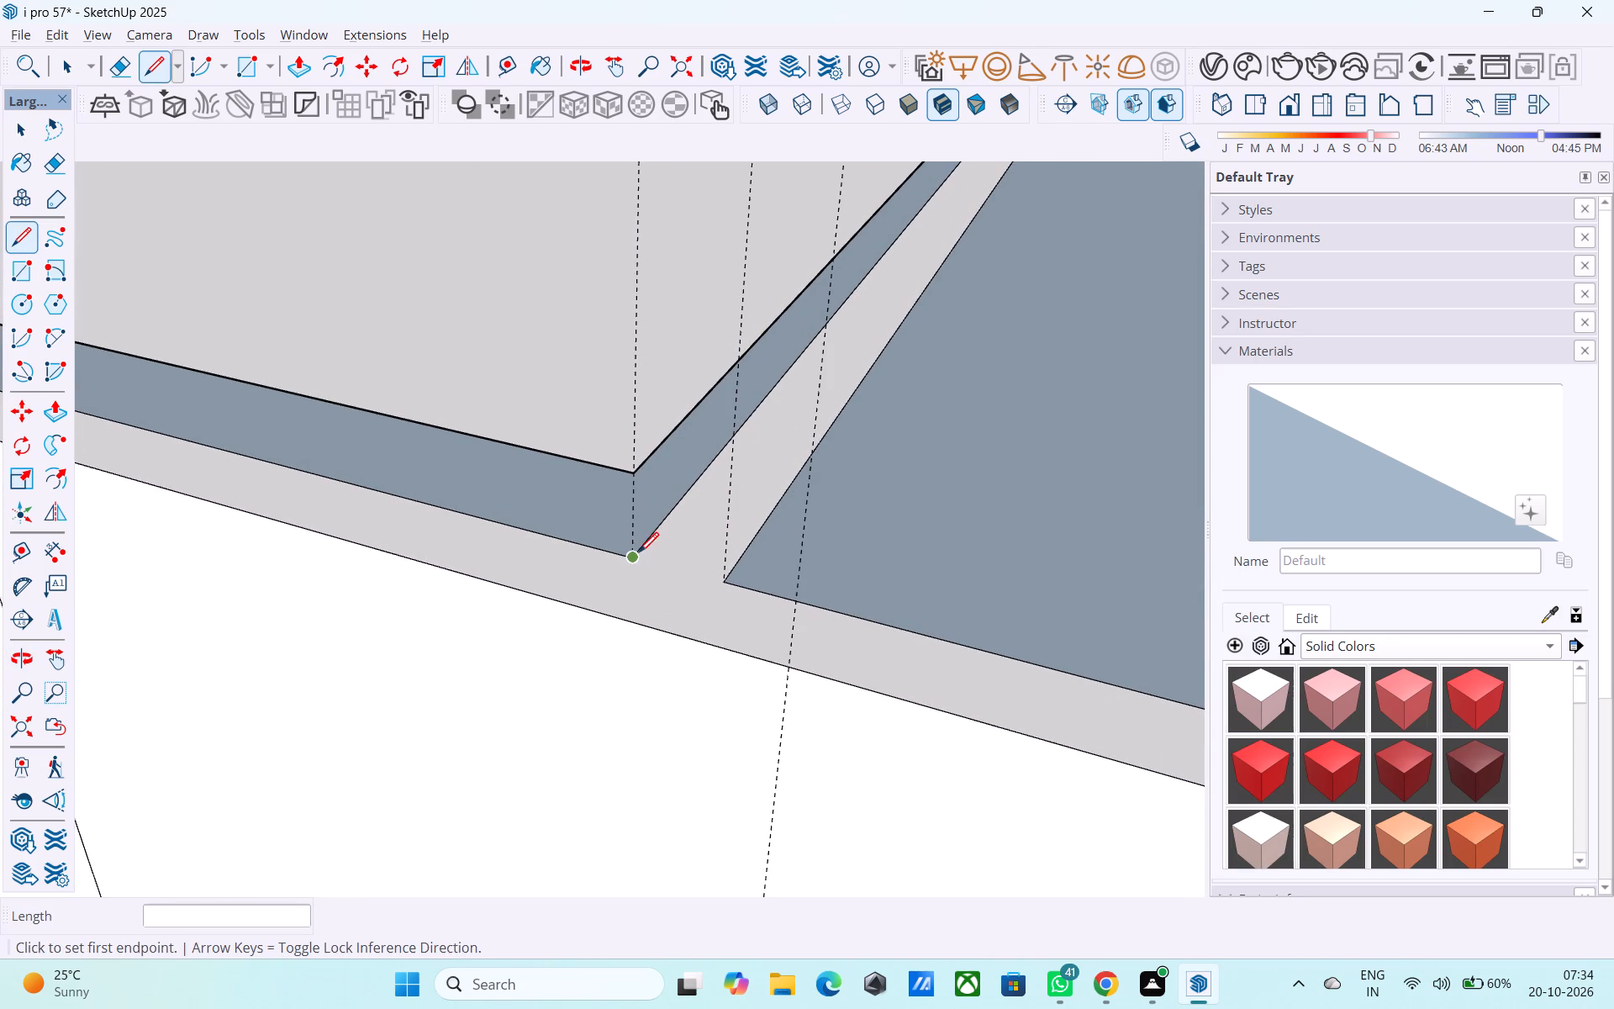
pyautogui.click(639, 552)
pyautogui.click(639, 473)
pyautogui.scroll(-8, 571, 536)
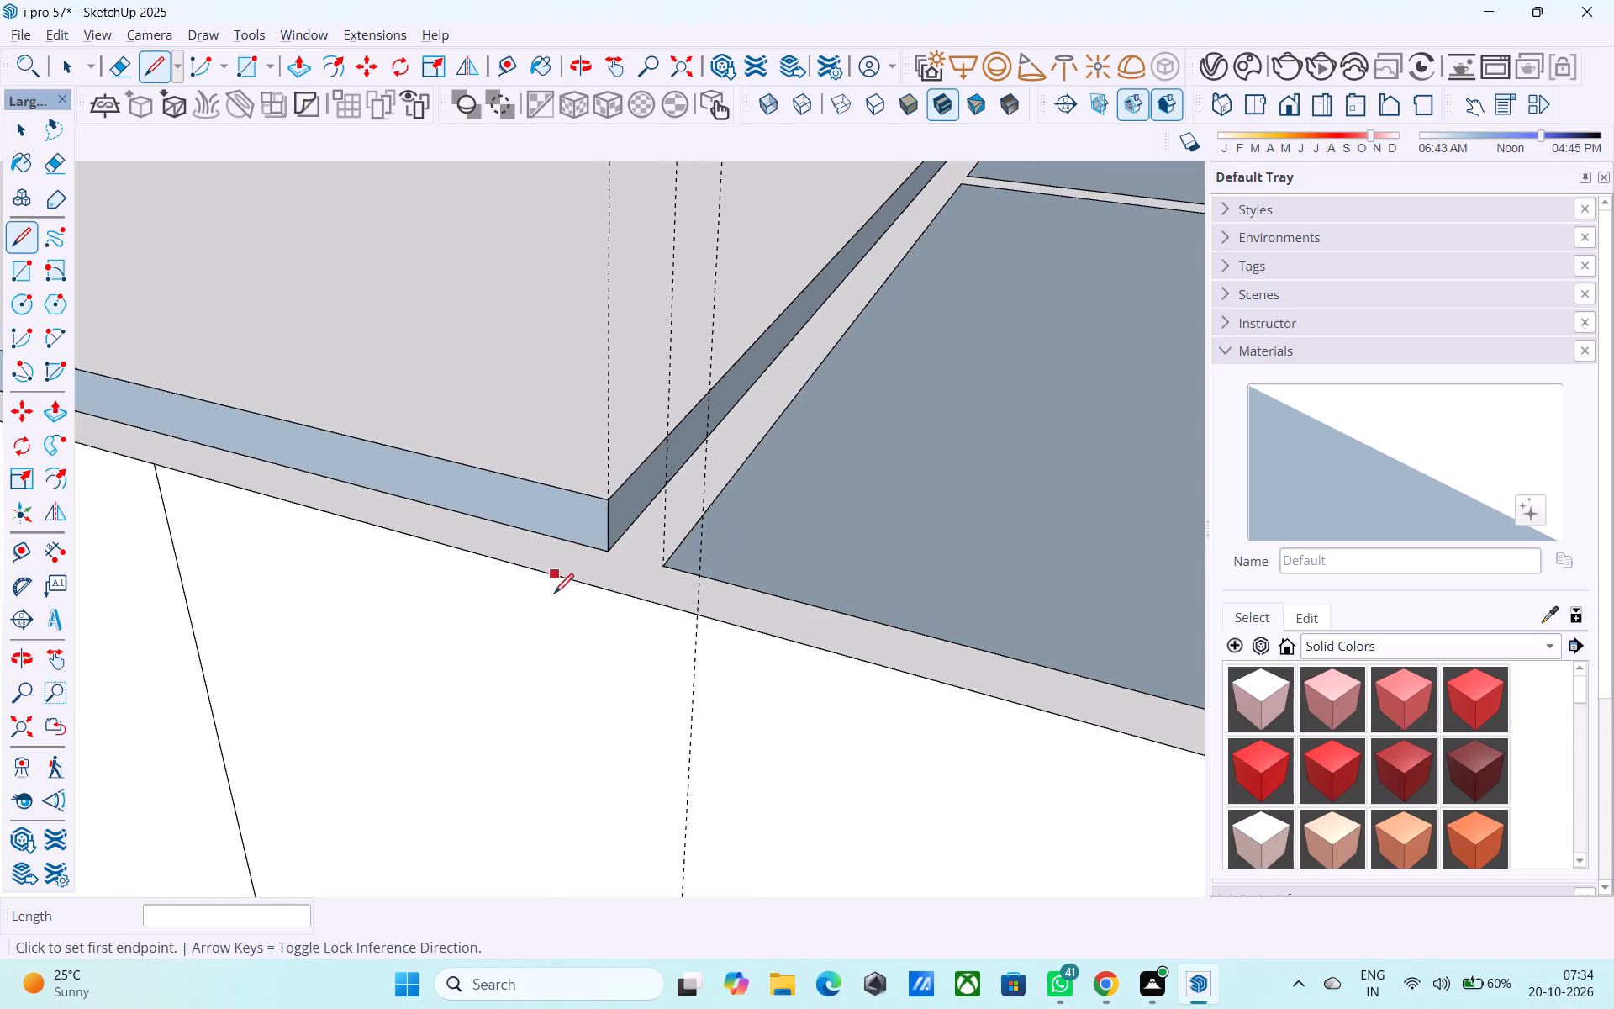
# Erase the stray short edge on the wall top where the large room's partition meets the outer wall opposite the door.
pyautogui.scroll(-7, 554, 595)
pyautogui.scroll(-5, 471, 598)
pyautogui.moveTo(583, 575); pyautogui.dragTo(549, 695, button='middle')
pyautogui.scroll(-5, 299, 537)
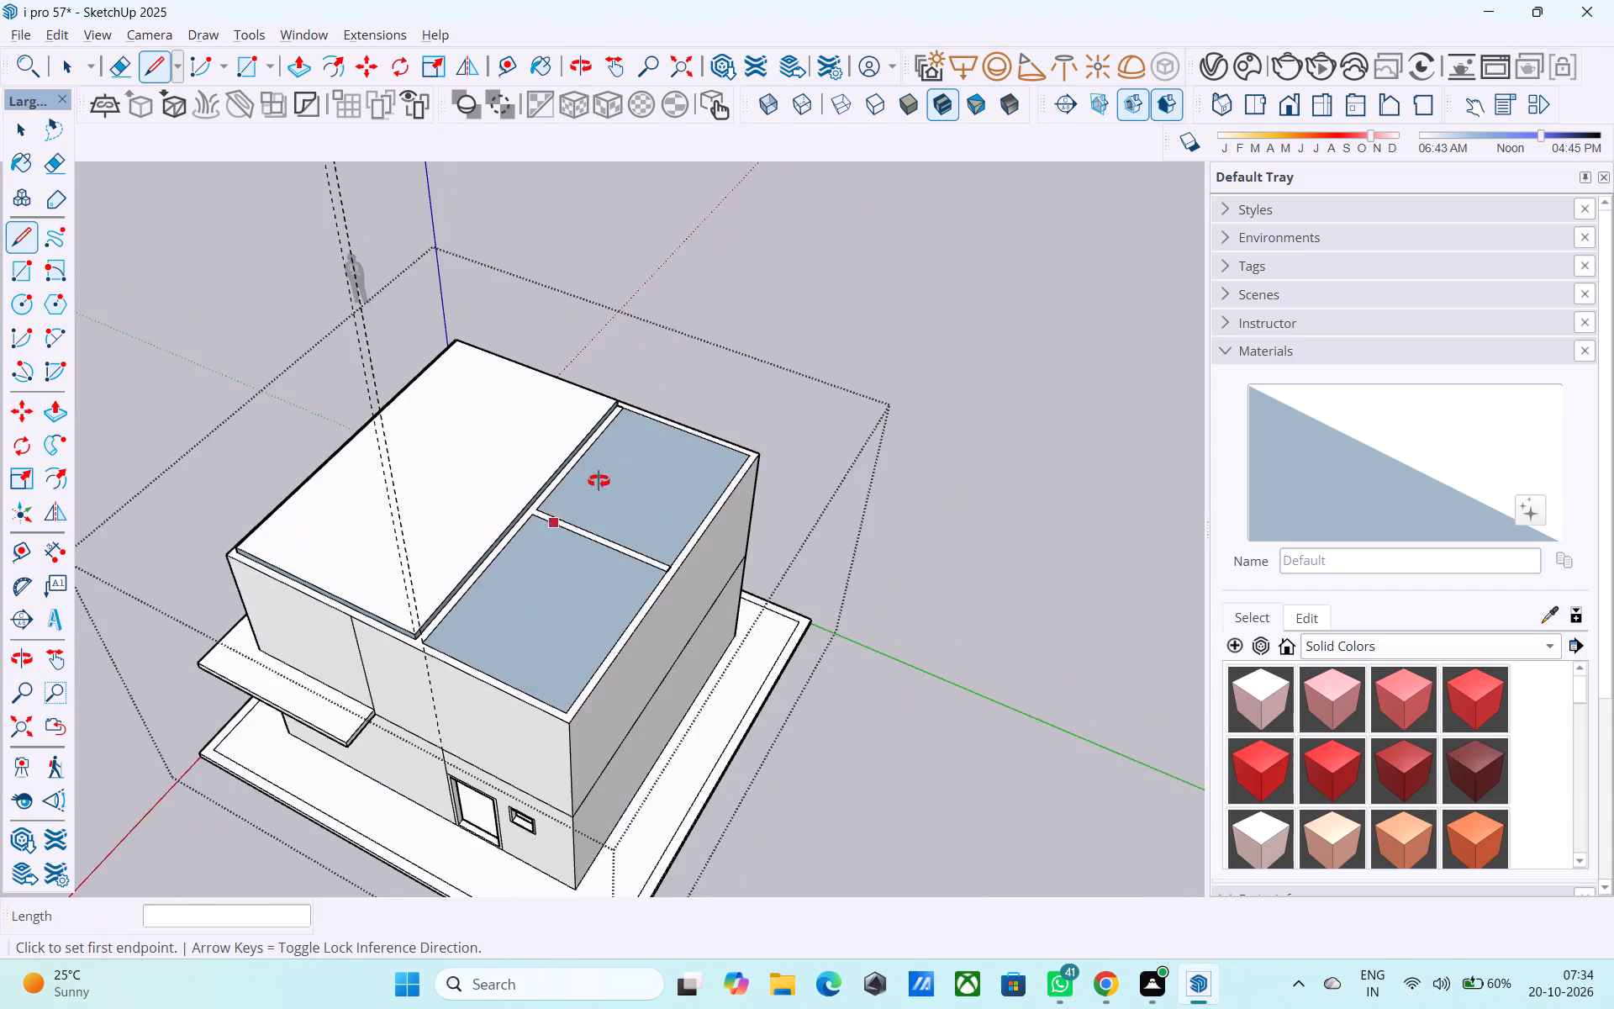
pyautogui.moveTo(599, 481); pyautogui.dragTo(599, 622, button='middle')
pyautogui.moveTo(610, 589); pyautogui.dragTo(239, 498, button='middle')
pyautogui.scroll(10, 526, 411)
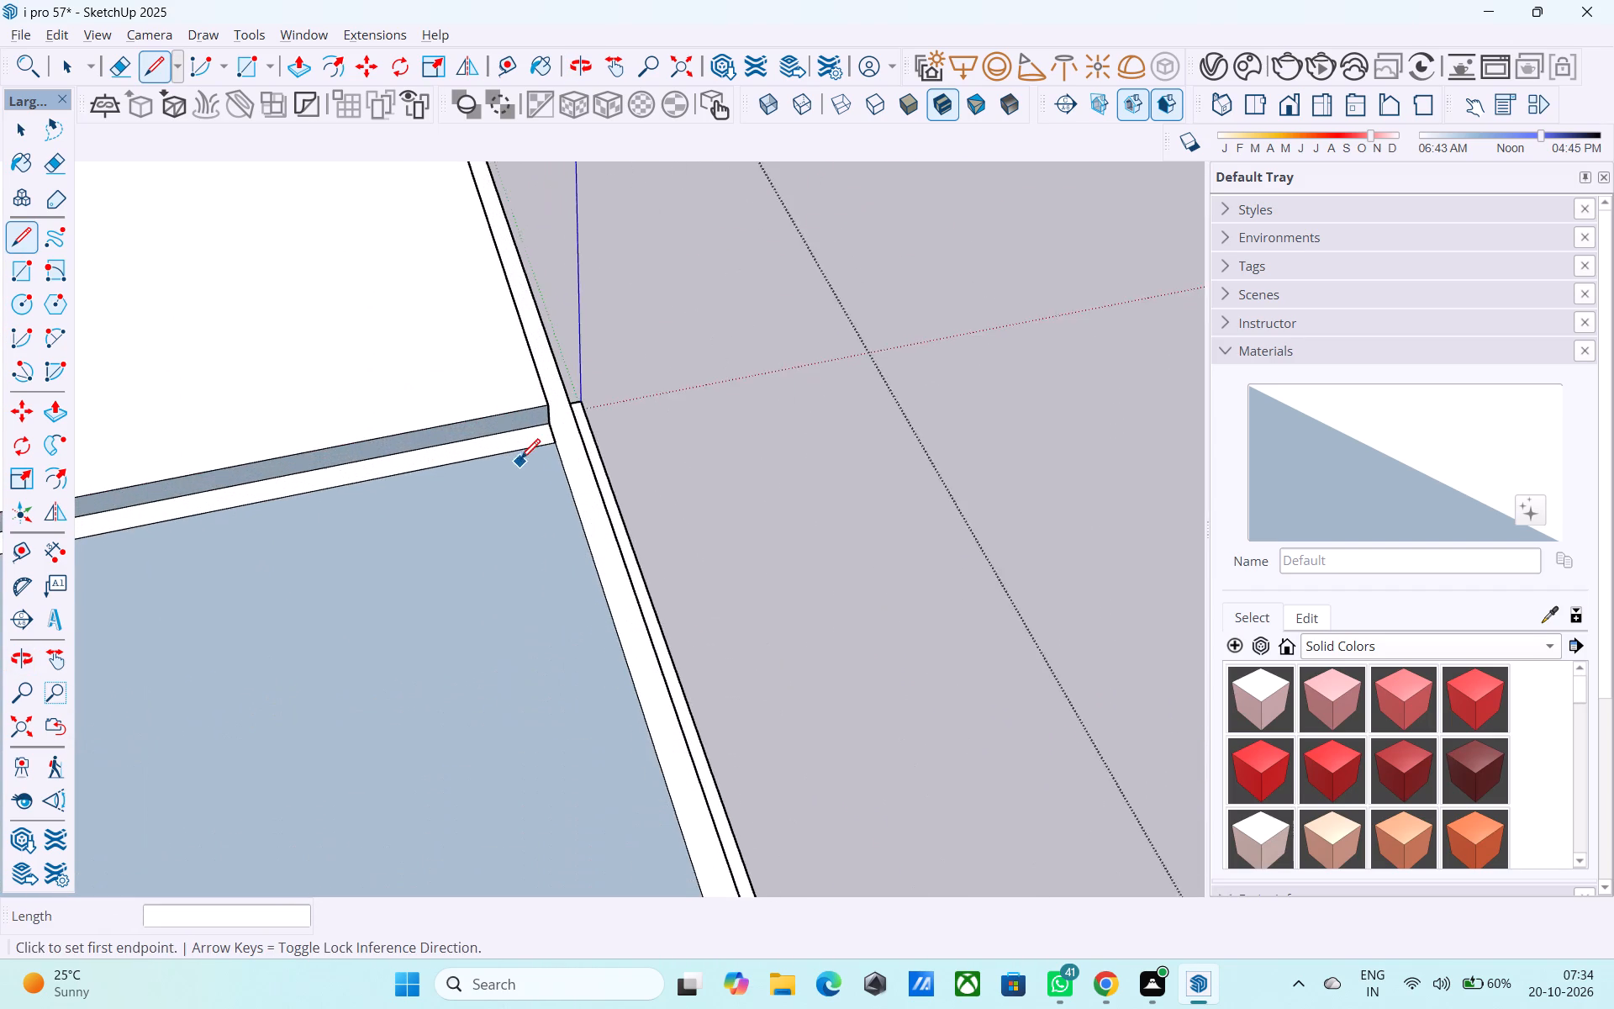
pyautogui.scroll(7, 520, 461)
pyautogui.moveTo(551, 433); pyautogui.dragTo(169, 378, button='middle')
pyautogui.scroll(10, 628, 439)
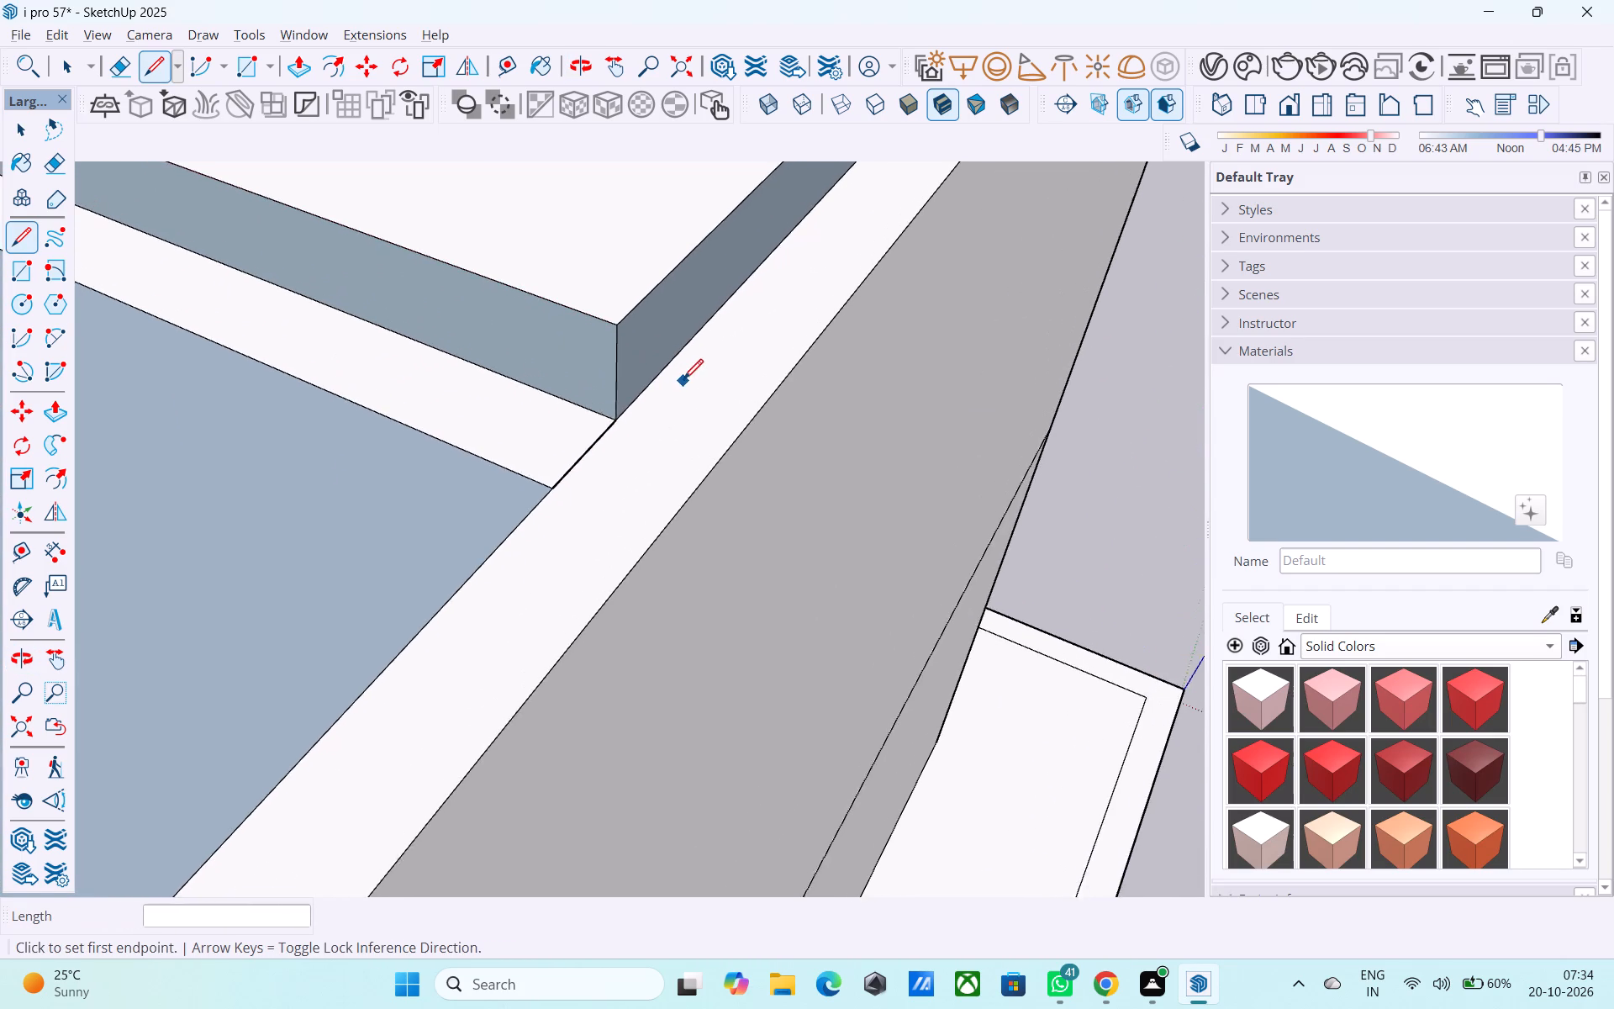
pyautogui.scroll(2, 683, 381)
pyautogui.press('e')
pyautogui.moveTo(585, 448); pyautogui.dragTo(570, 438)
# Erase the stray edge on the wall top where the partition between the two smaller rooms meets the outer wall.
pyautogui.scroll(-6, 702, 425)
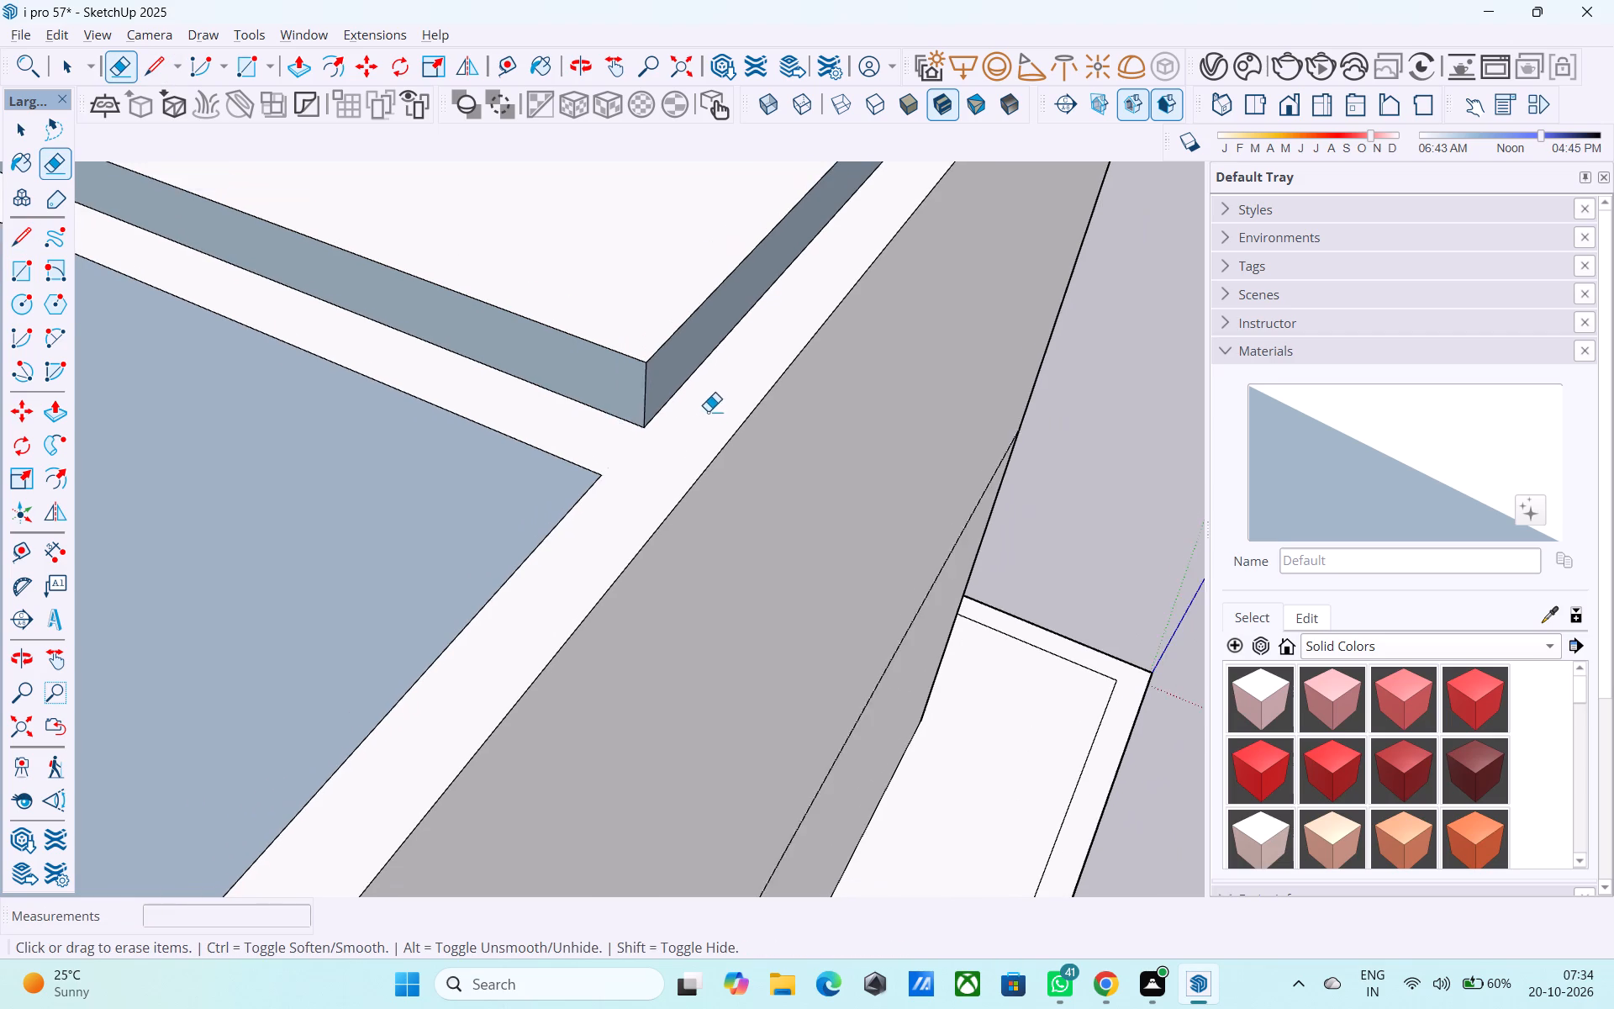
pyautogui.scroll(-2, 708, 411)
pyautogui.scroll(1, 708, 409)
pyautogui.scroll(-18, 708, 409)
pyautogui.moveTo(594, 492); pyautogui.dragTo(762, 429, button='middle')
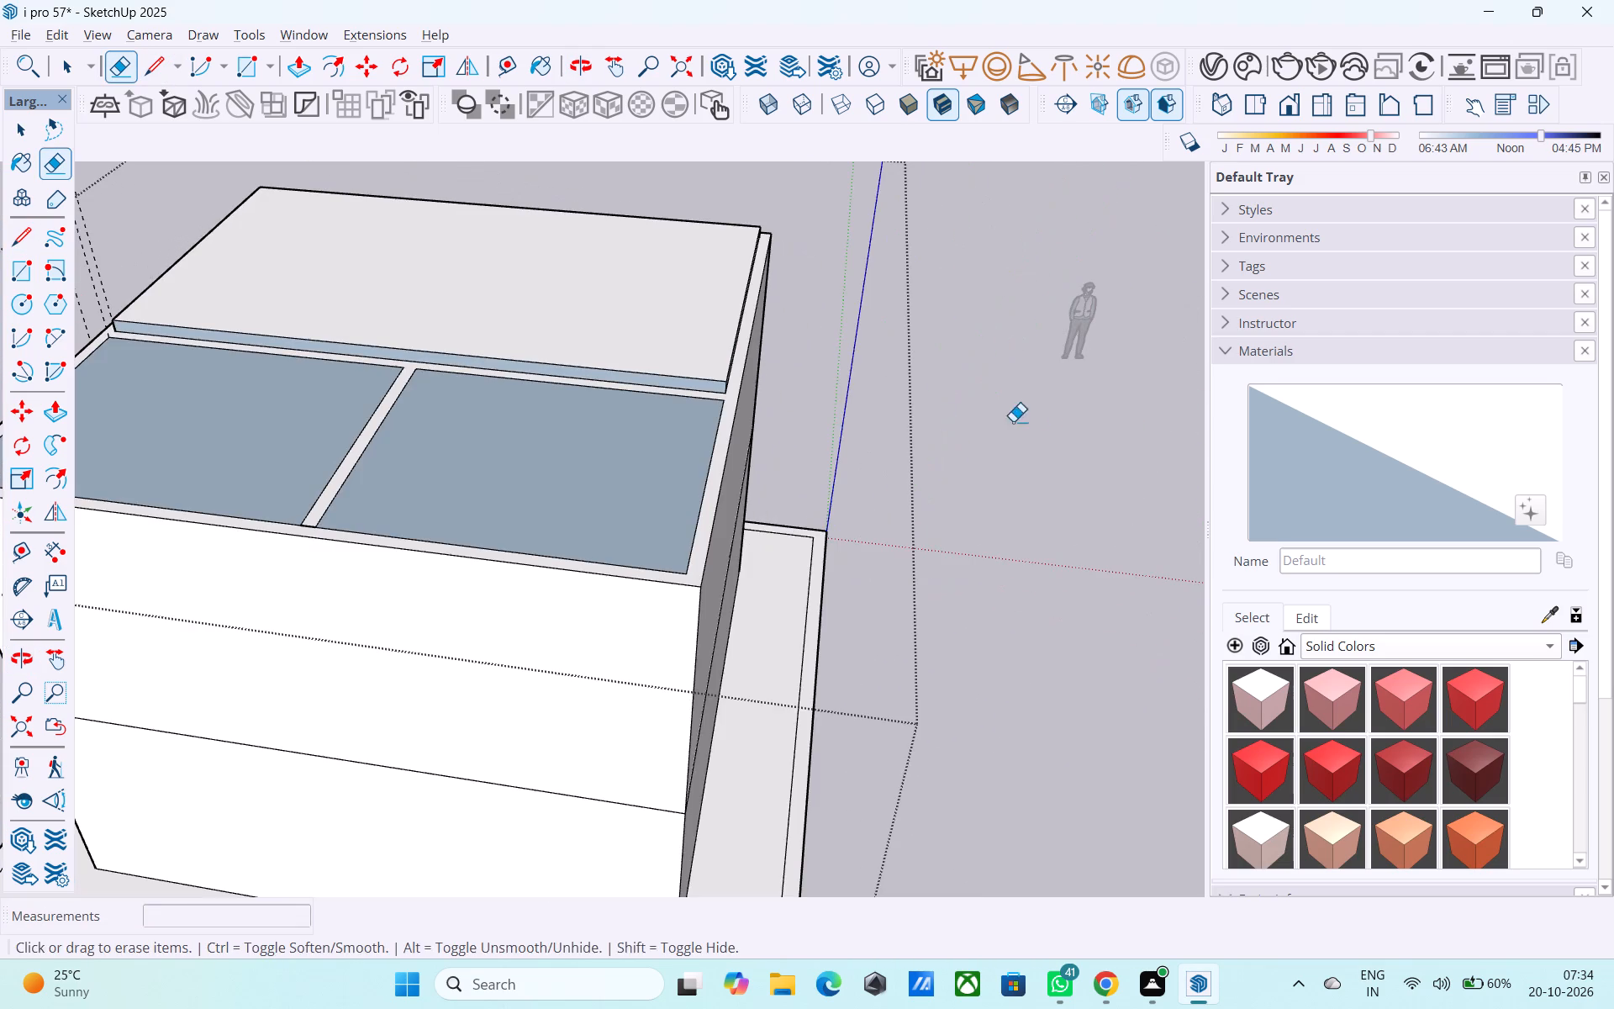
pyautogui.moveTo(646, 458); pyautogui.dragTo(1129, 470, button='middle')
pyautogui.moveTo(512, 400); pyautogui.dragTo(684, 457, button='middle')
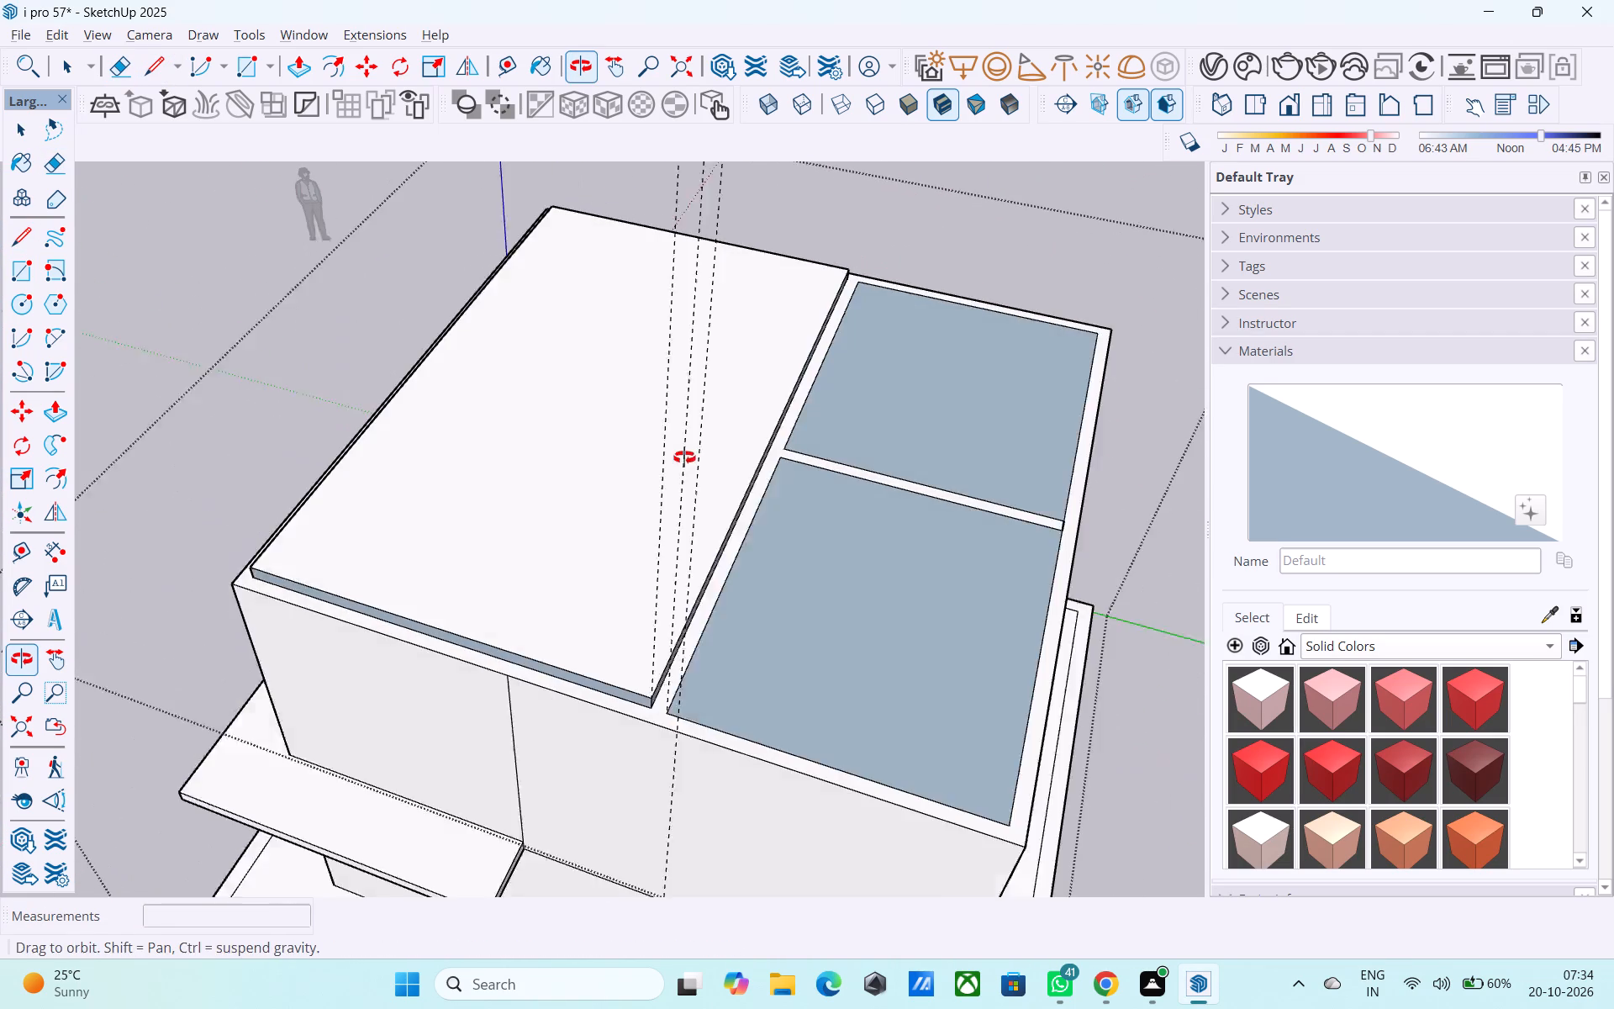
pyautogui.moveTo(684, 457); pyautogui.dragTo(690, 468, button='middle')
pyautogui.scroll(15, 967, 526)
pyautogui.moveTo(1080, 516); pyautogui.dragTo(1069, 513)
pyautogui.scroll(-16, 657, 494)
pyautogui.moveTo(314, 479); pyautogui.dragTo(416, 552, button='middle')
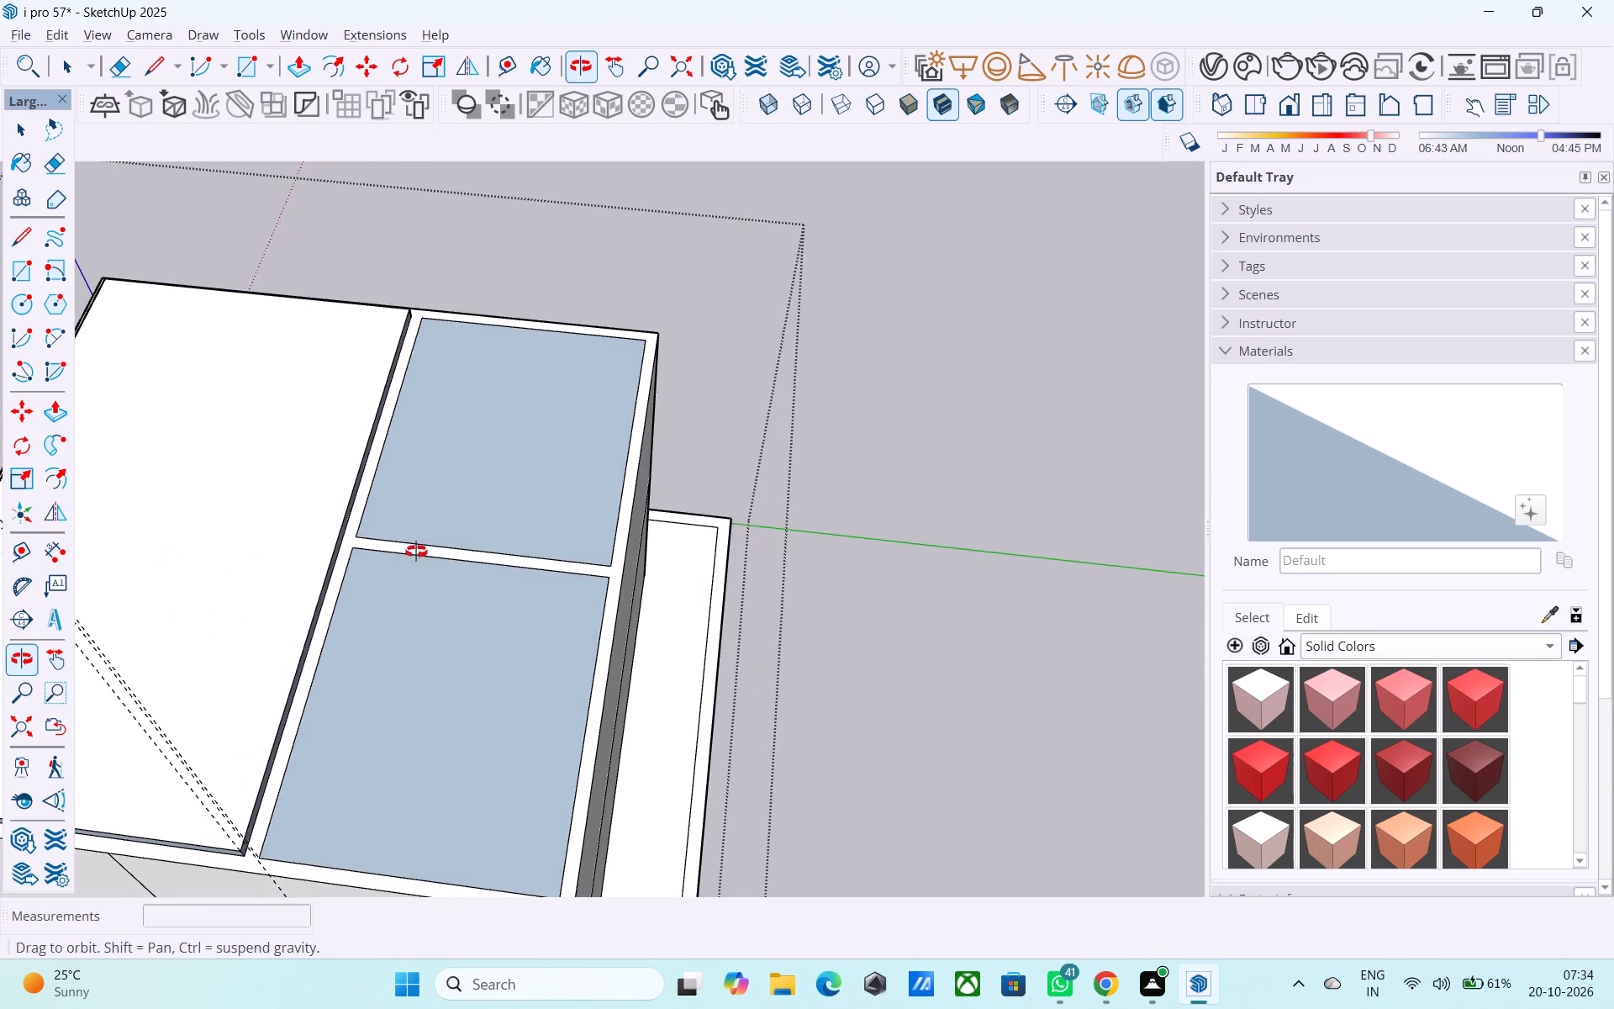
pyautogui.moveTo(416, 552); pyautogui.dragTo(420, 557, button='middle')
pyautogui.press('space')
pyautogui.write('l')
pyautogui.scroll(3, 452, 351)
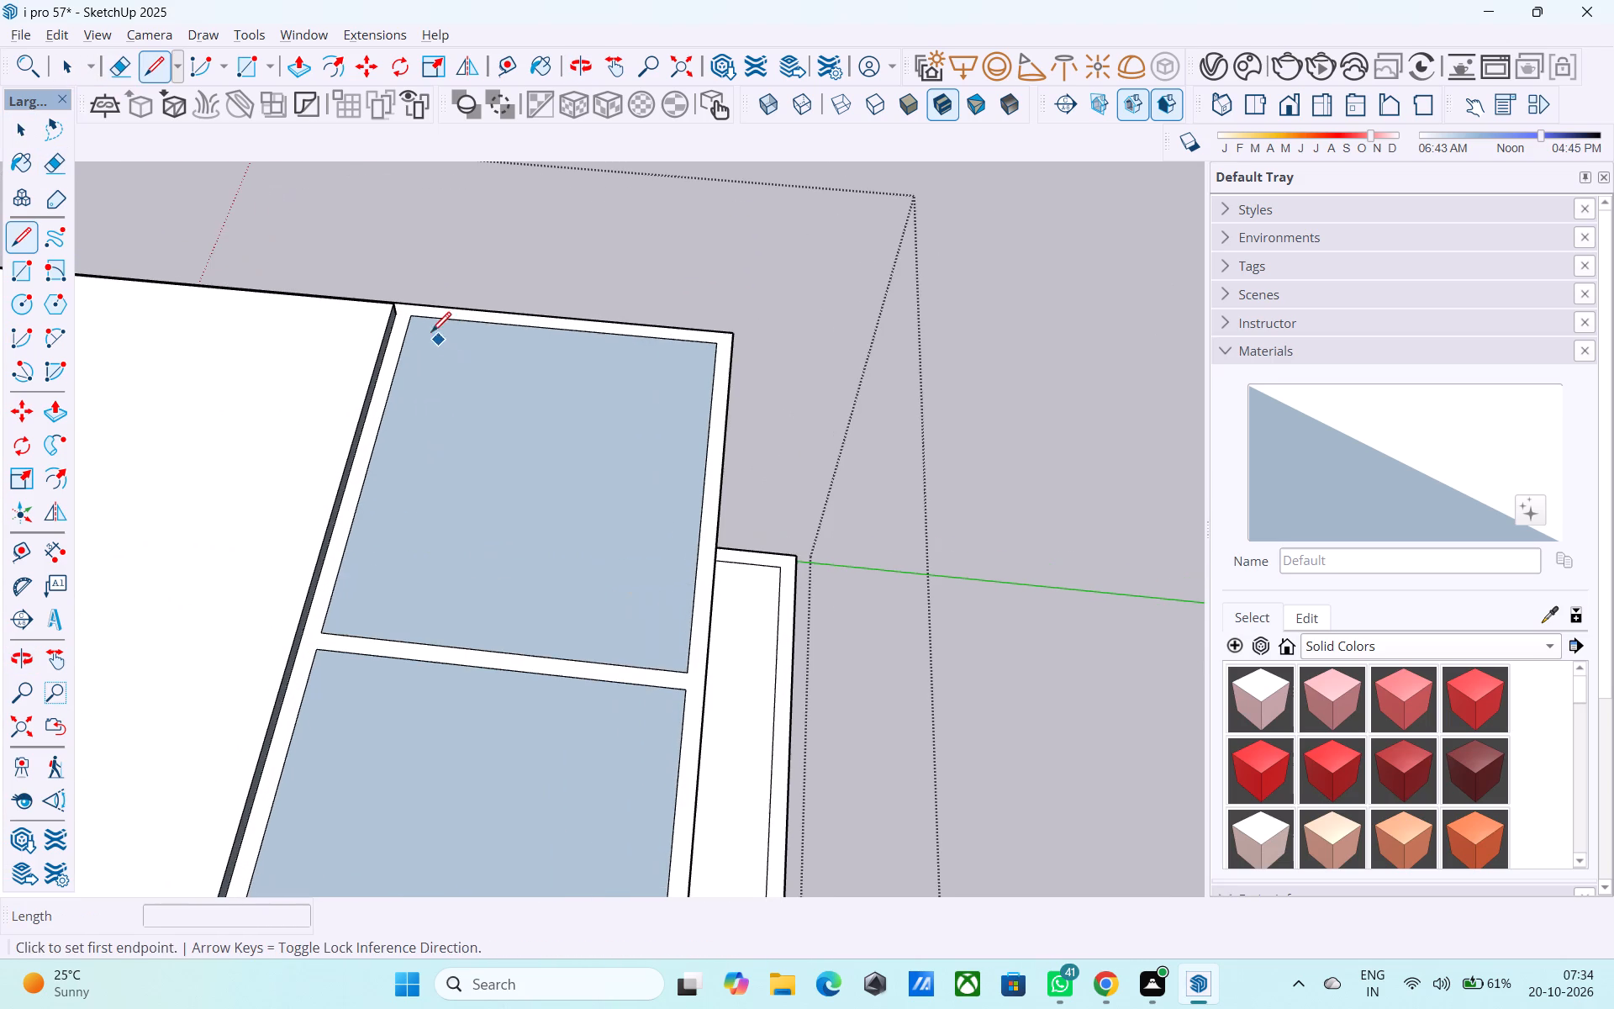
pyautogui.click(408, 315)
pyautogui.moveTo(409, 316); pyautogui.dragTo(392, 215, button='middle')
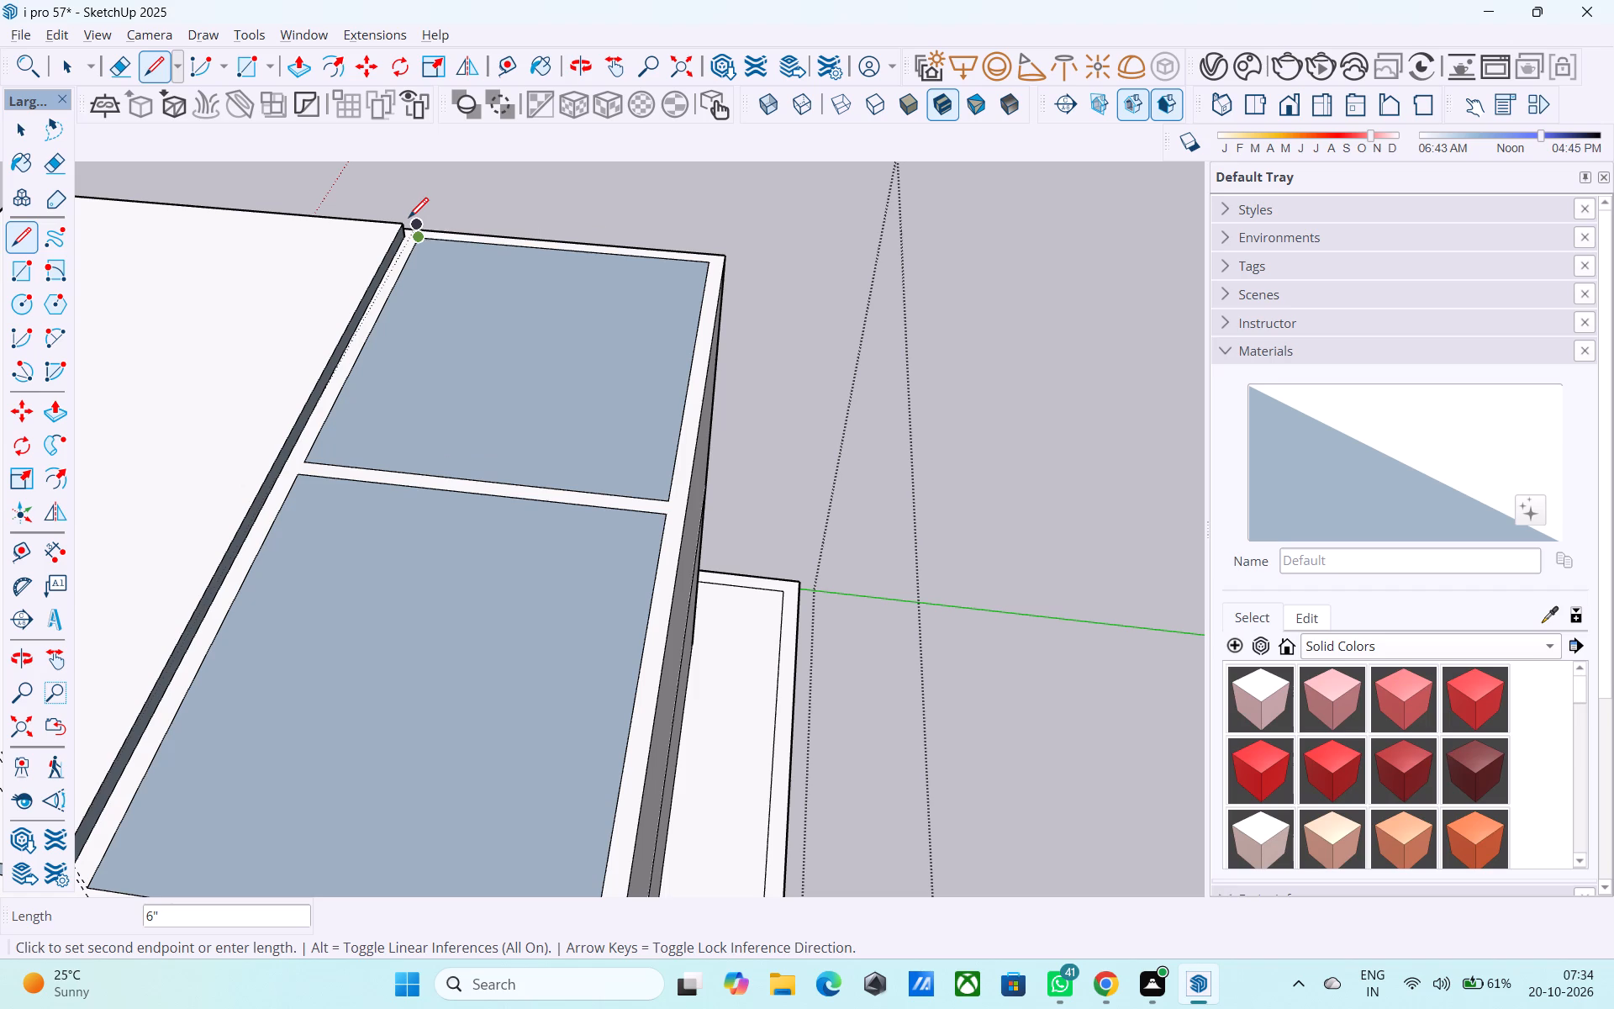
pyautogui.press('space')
# Push/Pull the roof slab's edge face across the two smaller rooms as far as the outer face of their far wall.
pyautogui.moveTo(371, 317); pyautogui.dragTo(360, 232, button='middle')
pyautogui.scroll(-4, 360, 232)
pyautogui.scroll(2, 246, 364)
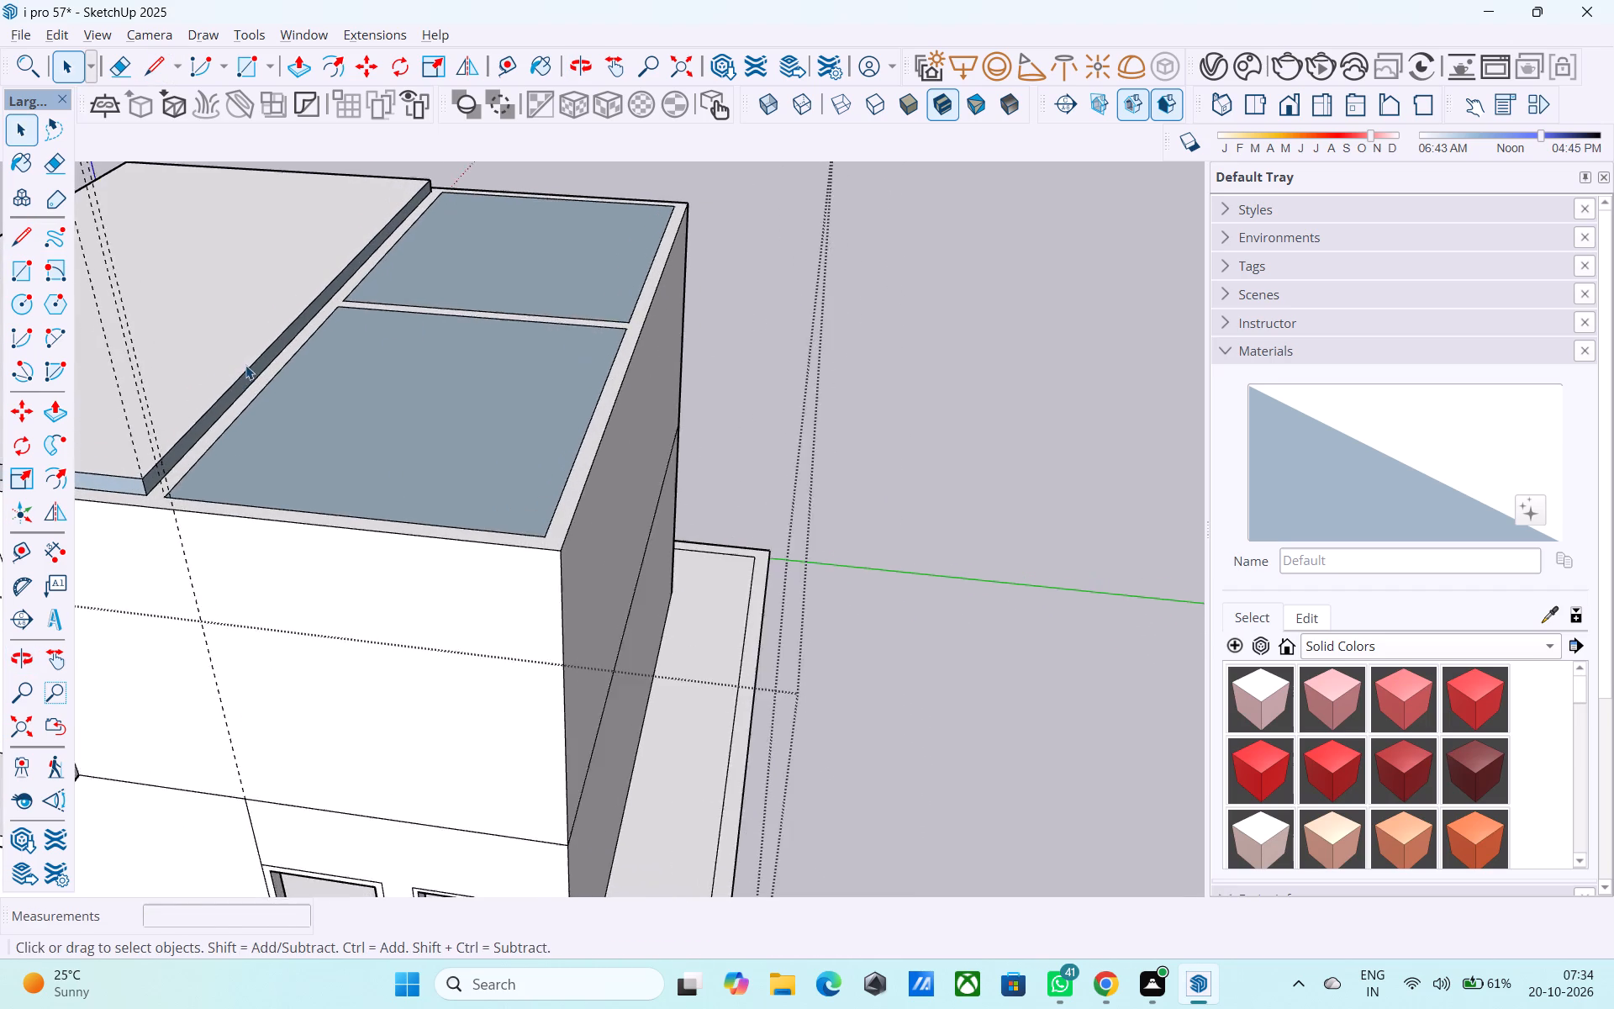
pyautogui.scroll(2, 245, 365)
pyautogui.click(234, 397)
pyautogui.scroll(3, 234, 398)
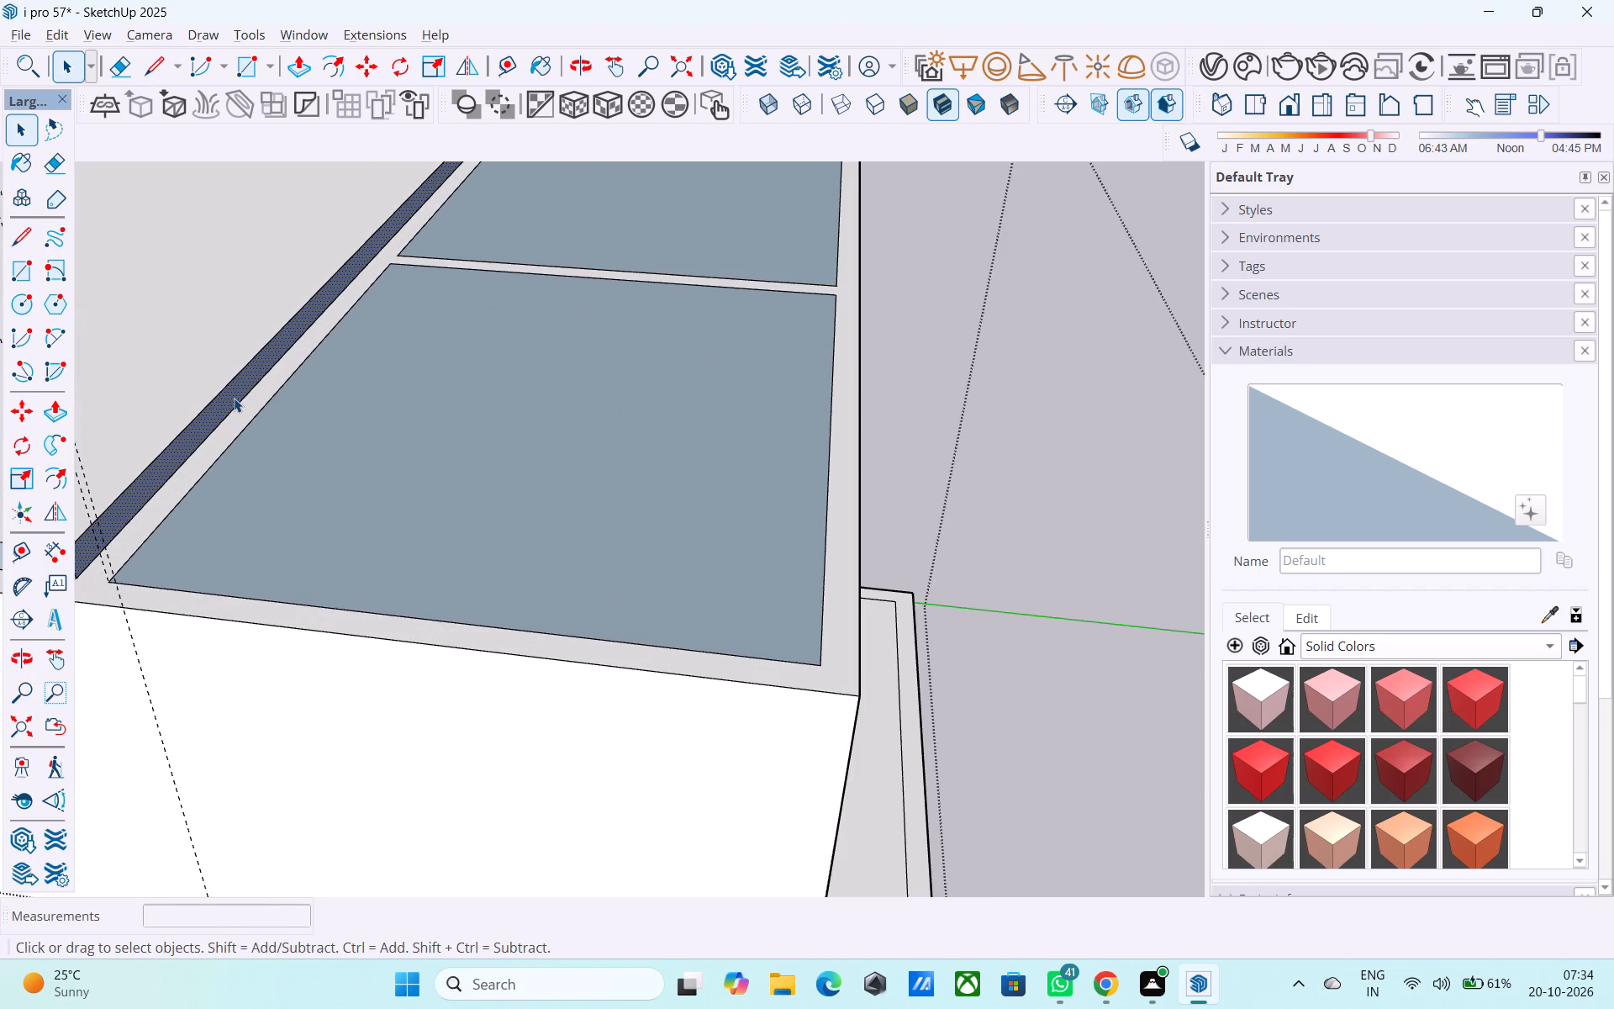
pyautogui.press('p')
pyautogui.click(234, 397)
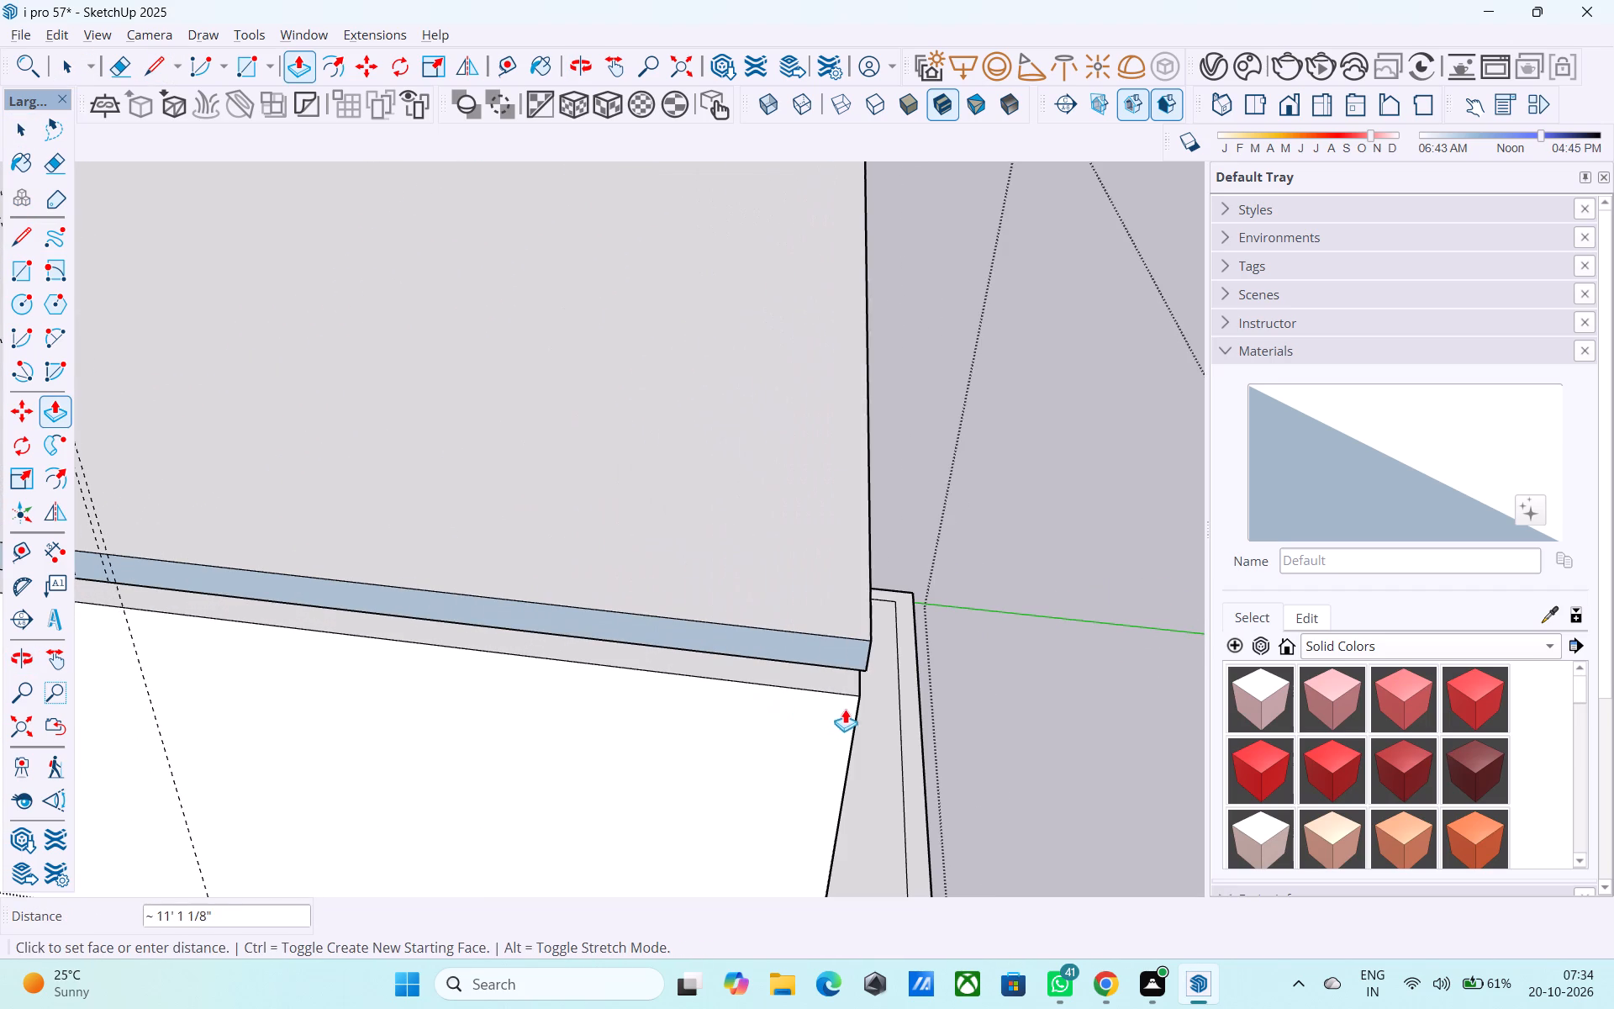
pyautogui.click(854, 685)
# Push/Pull the roof slab's edge face on the door side outward 6", flush with the outer wall face.
pyautogui.scroll(-12, 984, 490)
pyautogui.moveTo(703, 478); pyautogui.dragTo(761, 485, button='middle')
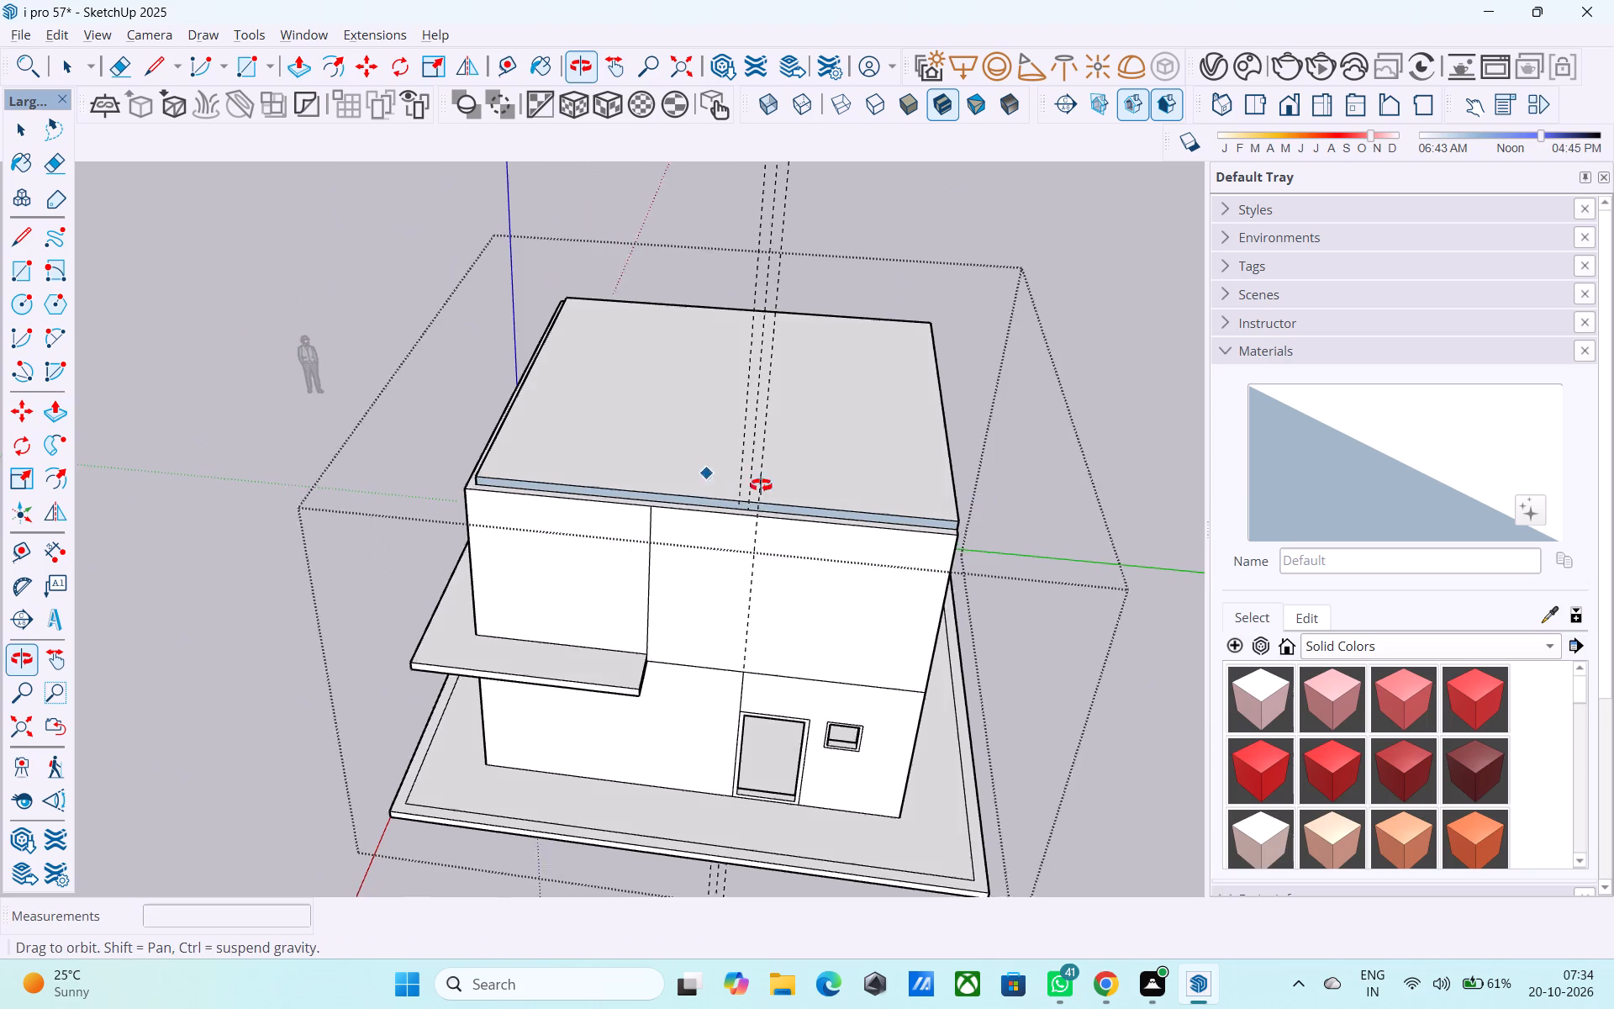
pyautogui.moveTo(761, 485); pyautogui.dragTo(915, 471, button='middle')
pyautogui.scroll(15, 811, 482)
pyautogui.moveTo(617, 474); pyautogui.dragTo(656, 468, button='middle')
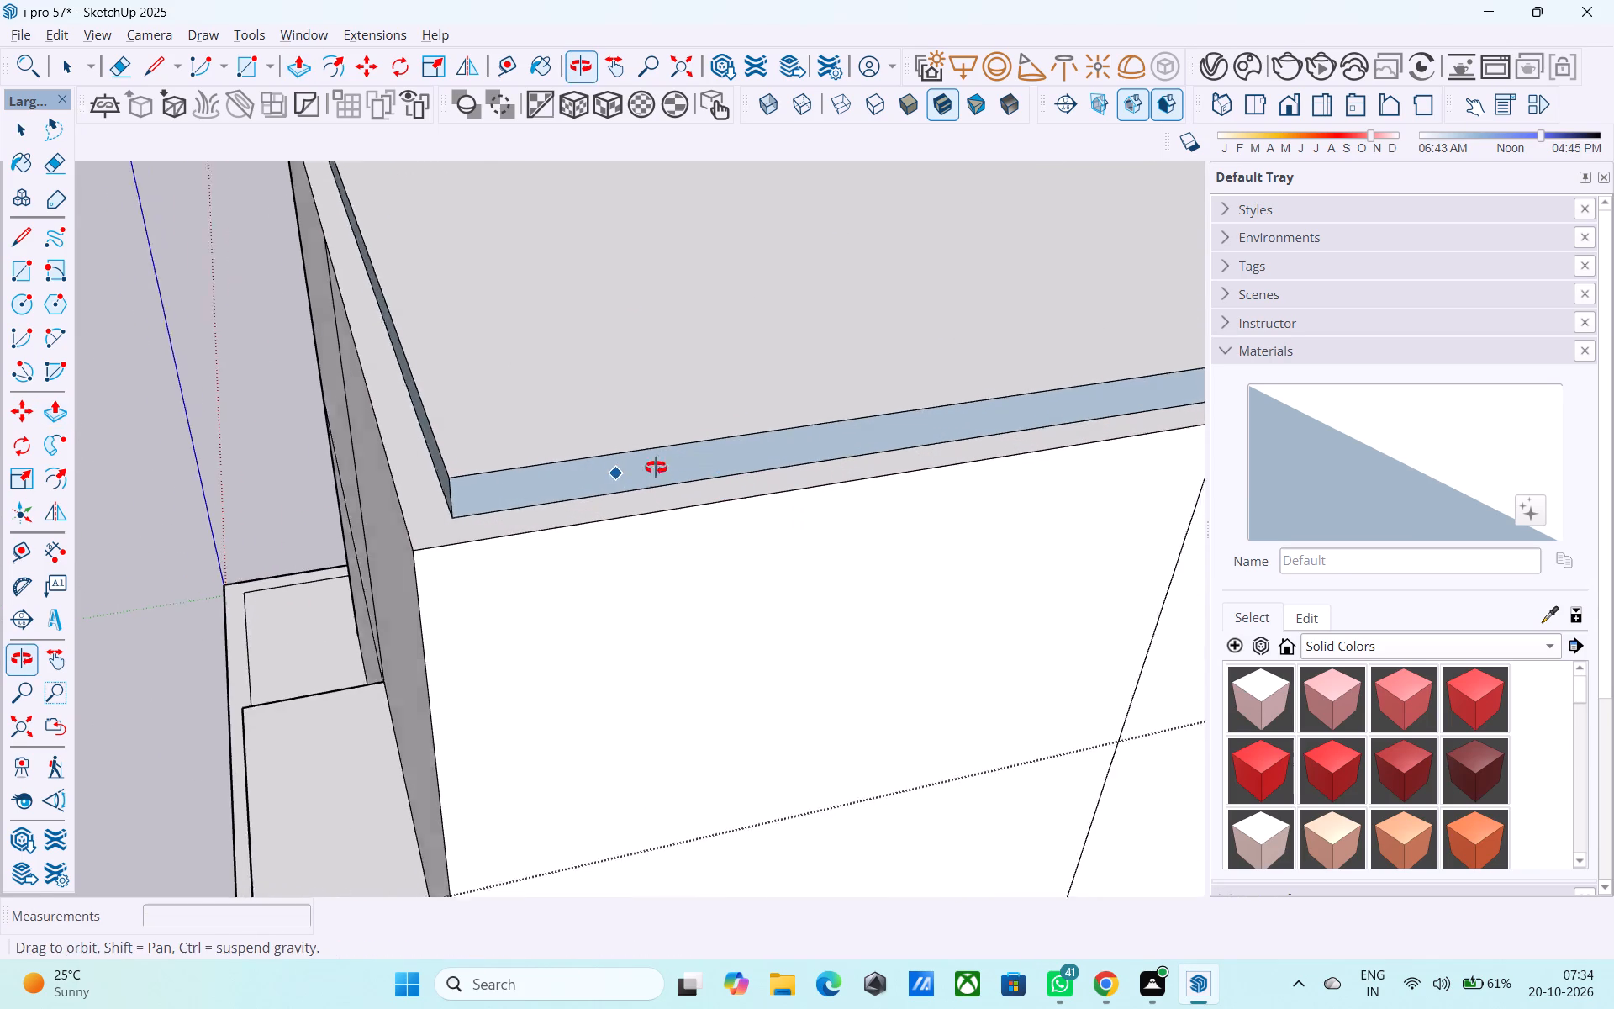
pyautogui.moveTo(656, 468); pyautogui.dragTo(994, 388, button='middle')
pyautogui.moveTo(631, 478); pyautogui.dragTo(572, 445, button='middle')
pyautogui.scroll(-4, 528, 475)
pyautogui.press('space')
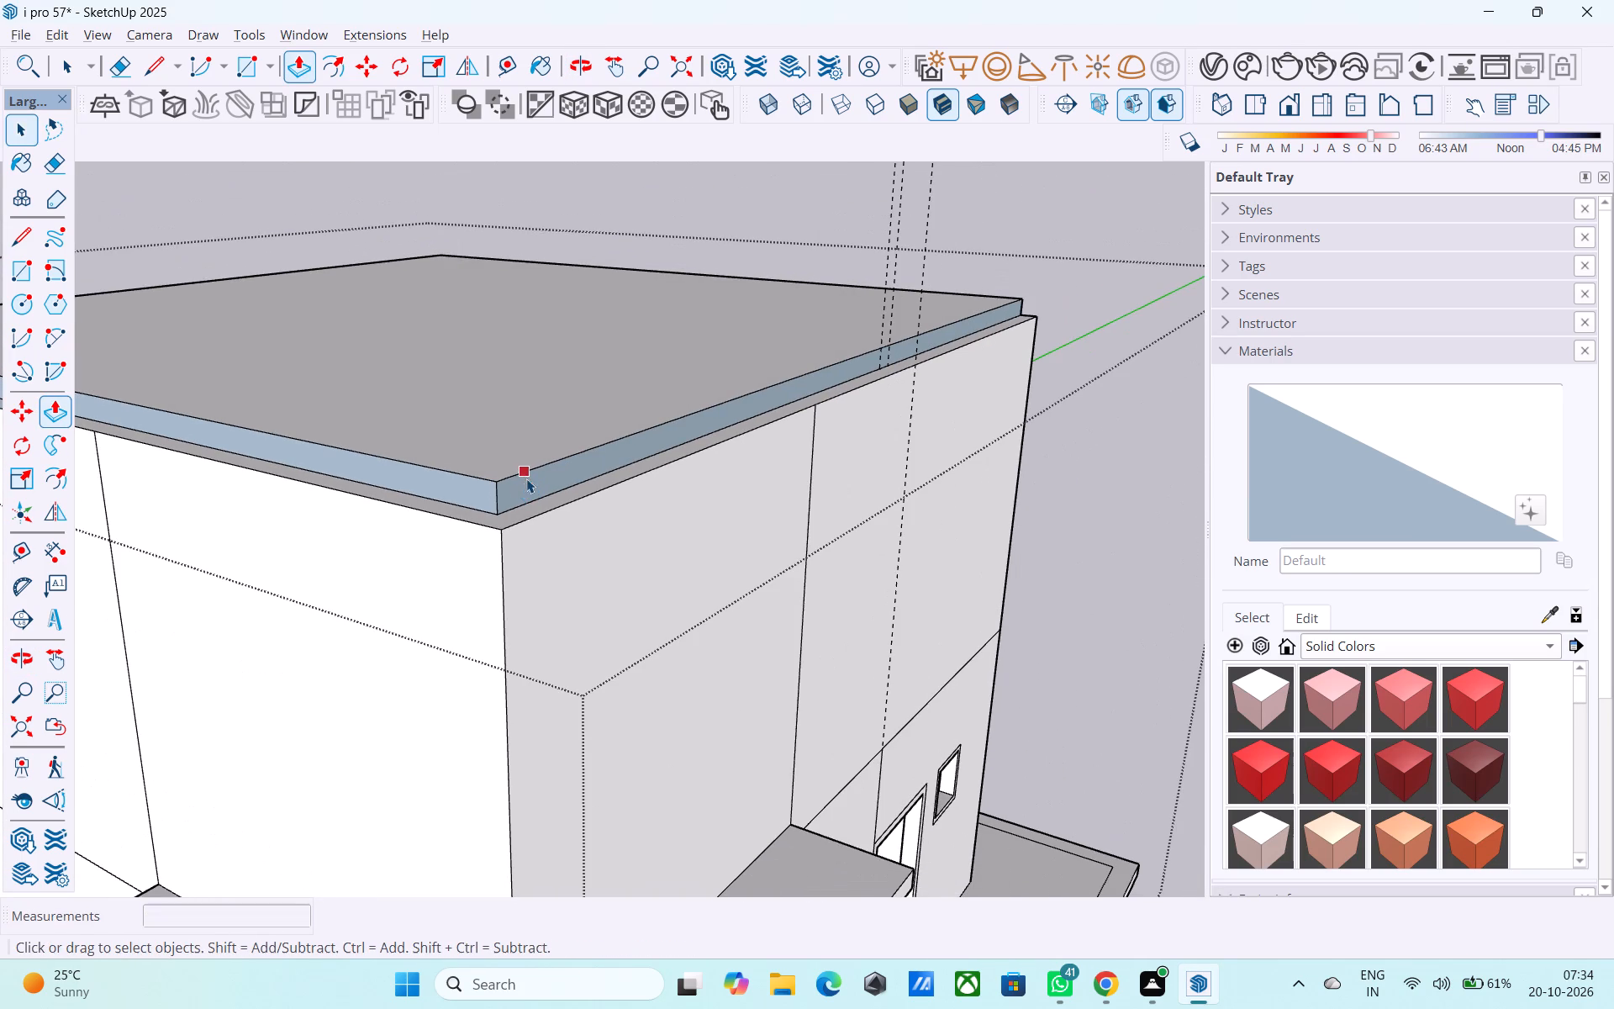
pyautogui.click(534, 479)
pyautogui.press('p')
pyautogui.click(535, 479)
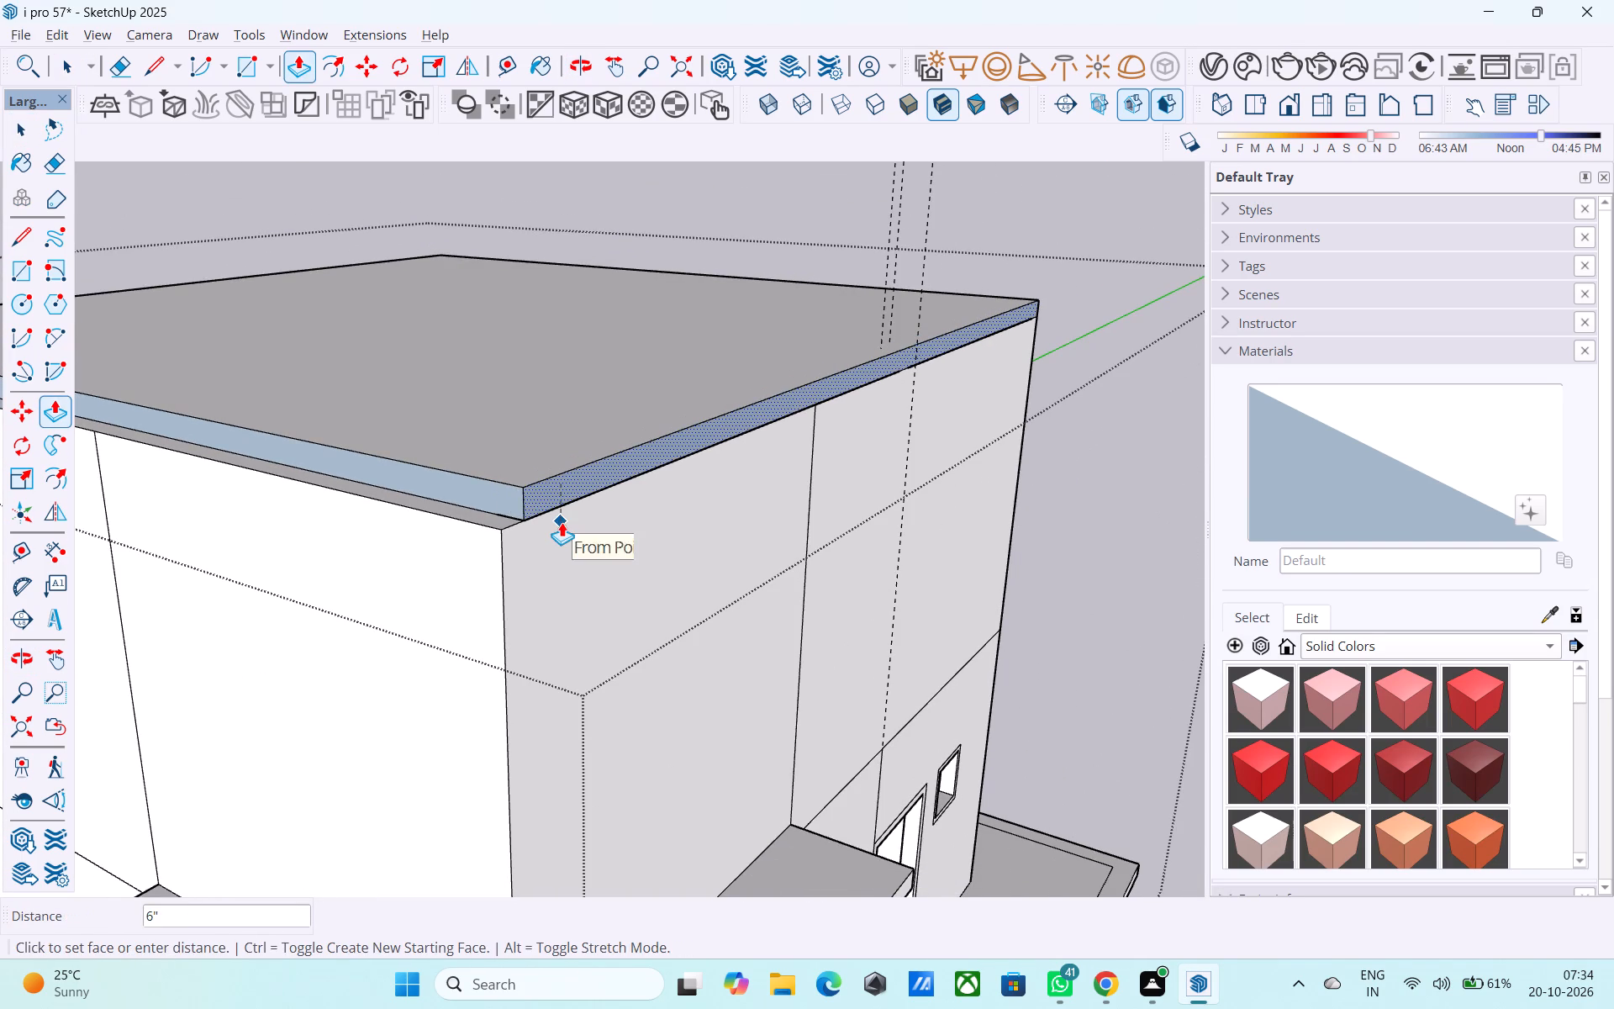
pyautogui.click(562, 518)
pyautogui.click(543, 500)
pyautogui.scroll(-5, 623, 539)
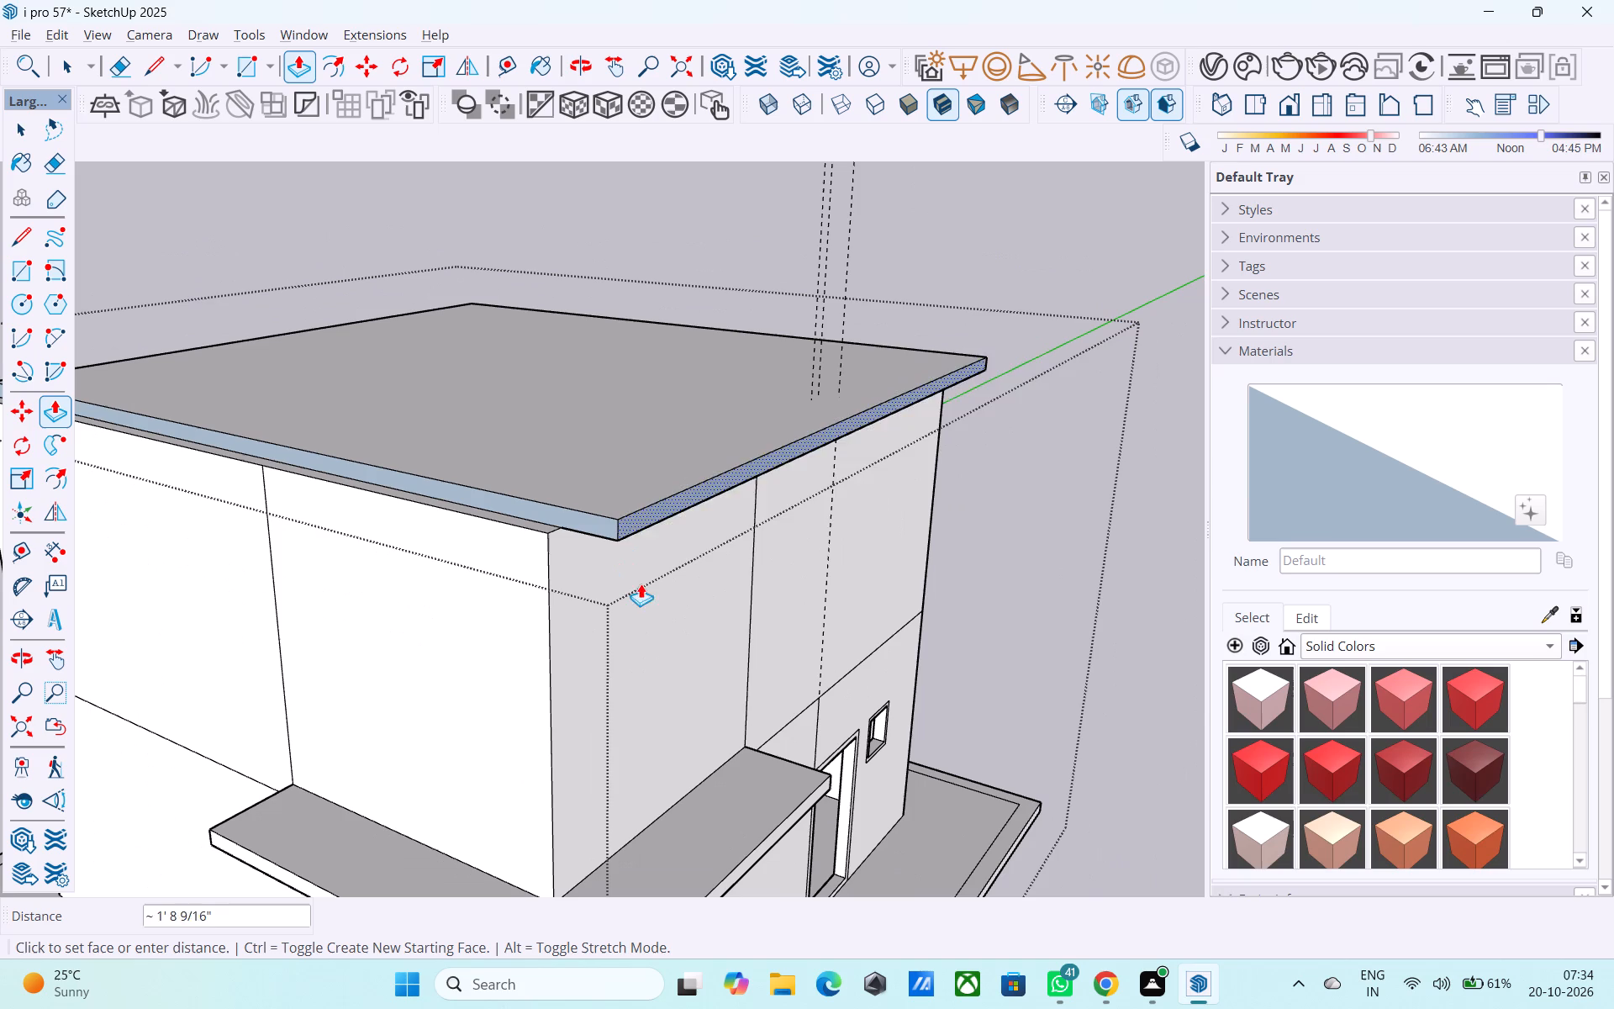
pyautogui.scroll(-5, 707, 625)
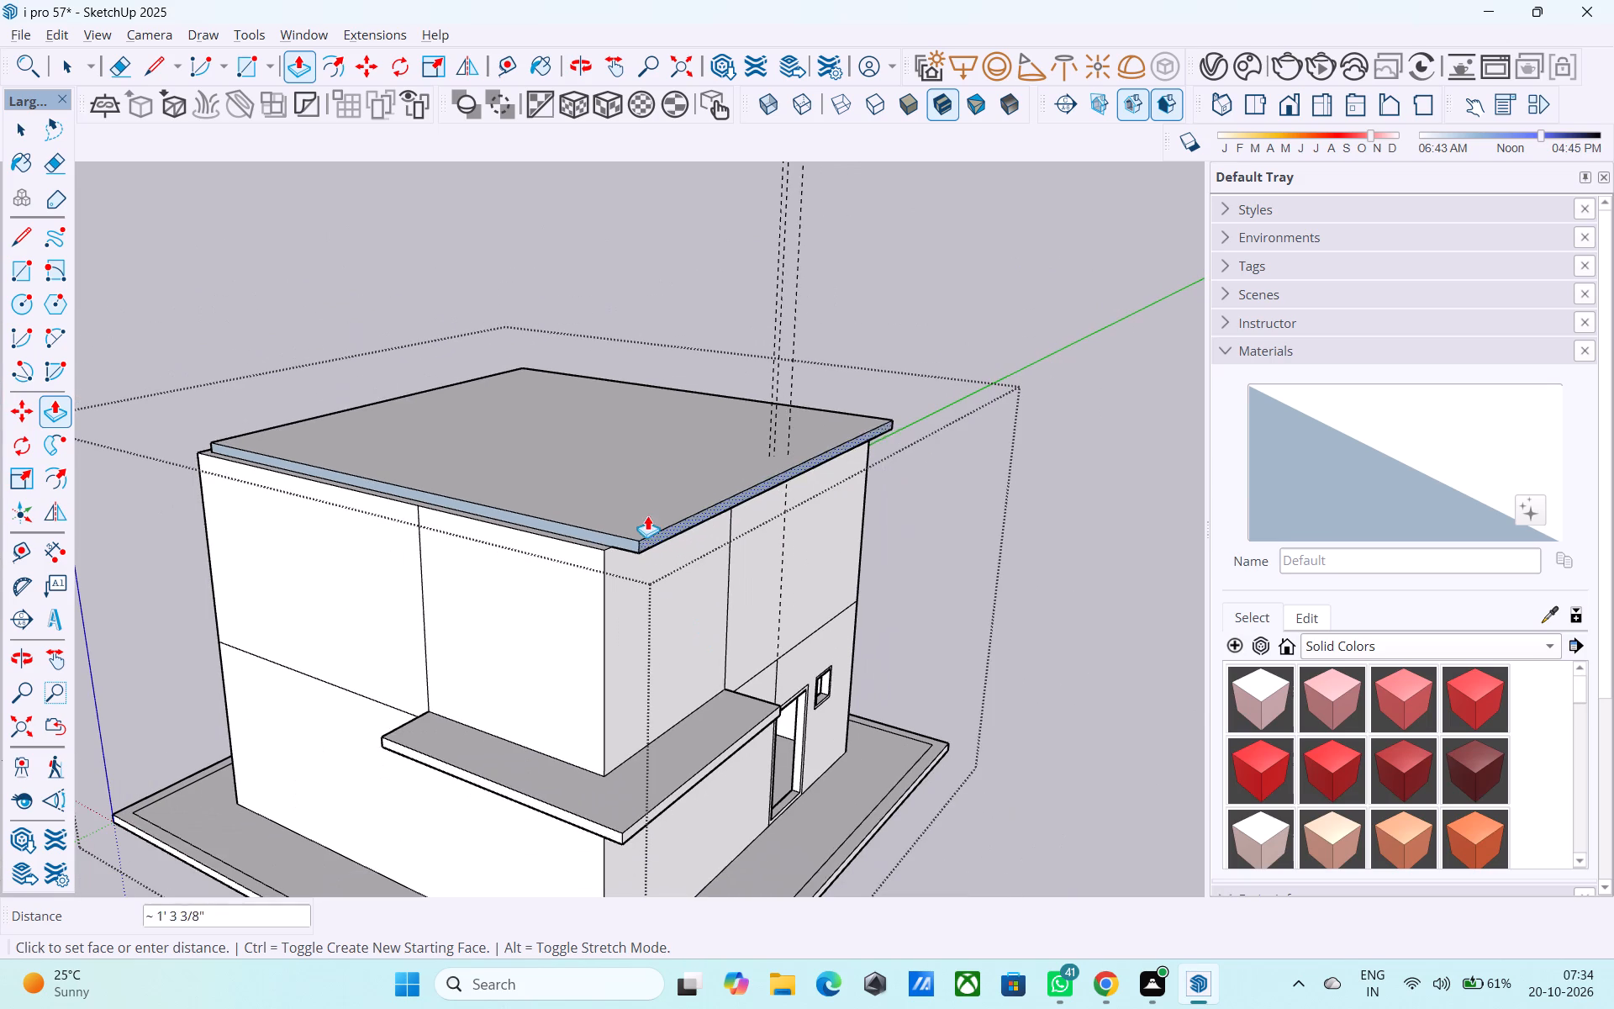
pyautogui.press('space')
# Push/Pull the roof slab's edge face on the large room's long side, adjoining the door side at the overhang corner, flush with the wall.
pyautogui.scroll(3, 602, 539)
pyautogui.click(601, 536)
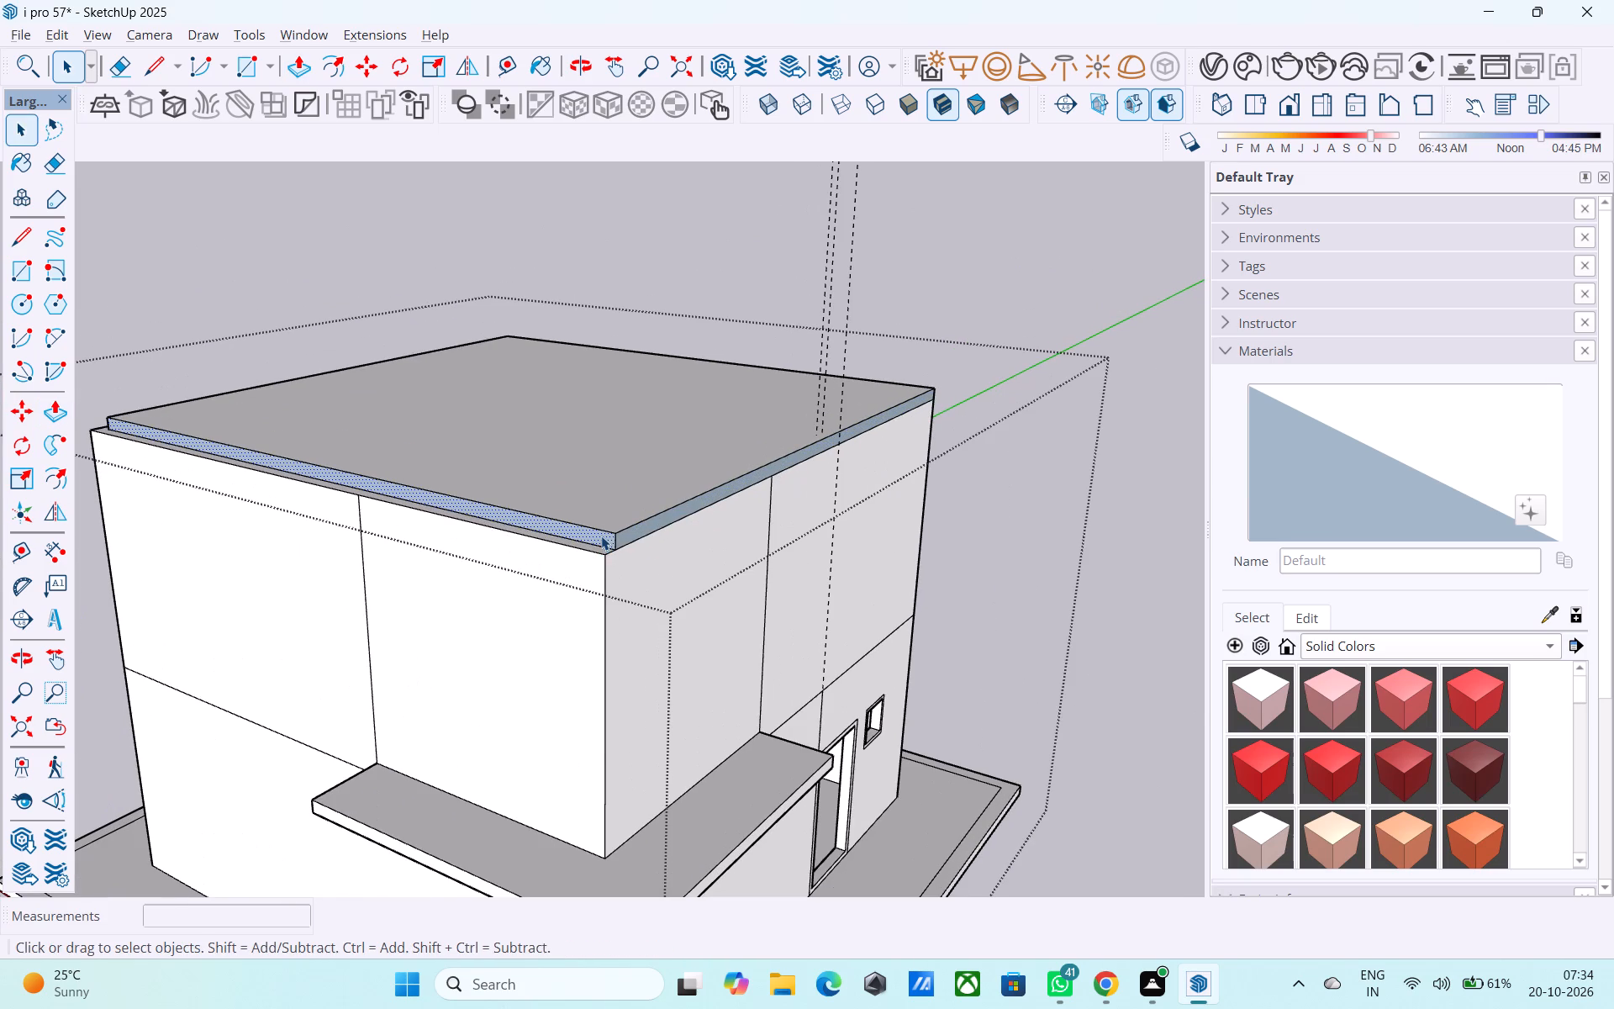
pyautogui.press('p')
pyautogui.click(601, 535)
pyautogui.click(599, 557)
pyautogui.press('space')
# Push/Pull the roof slab's edge face opposite the door side outward about 6 1/16", flush with the outer wall face.
pyautogui.scroll(1, 591, 557)
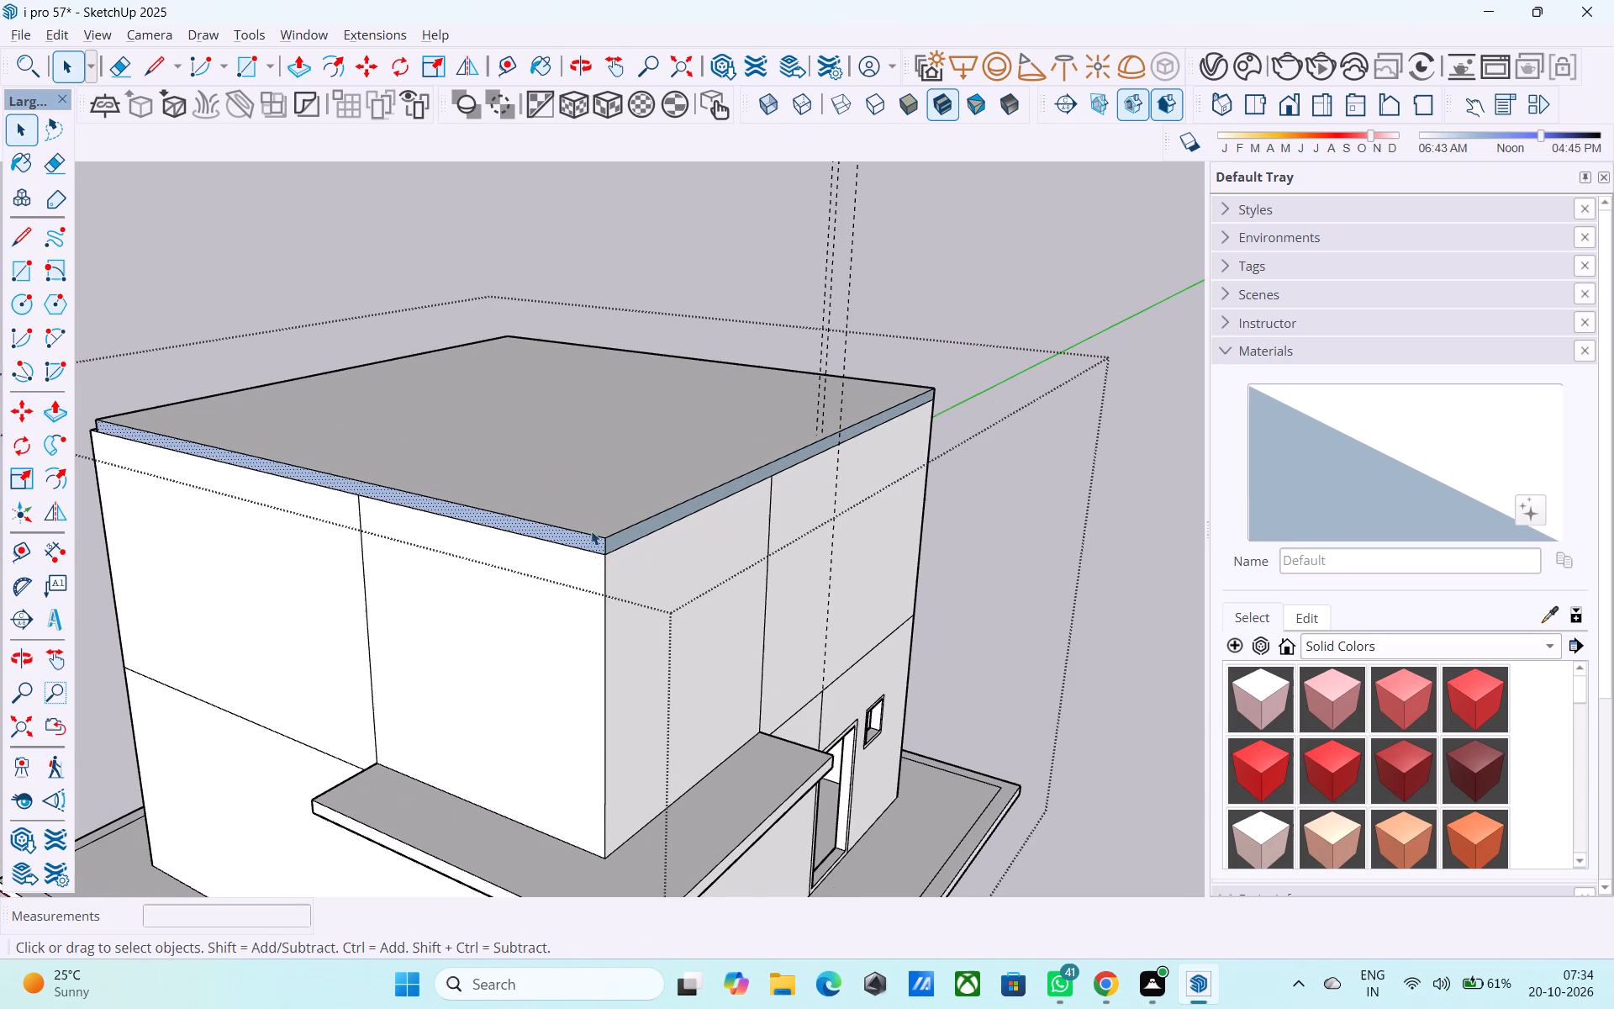
pyautogui.moveTo(570, 367); pyautogui.dragTo(1007, 370, button='middle')
pyautogui.moveTo(548, 499); pyautogui.dragTo(590, 469, button='middle')
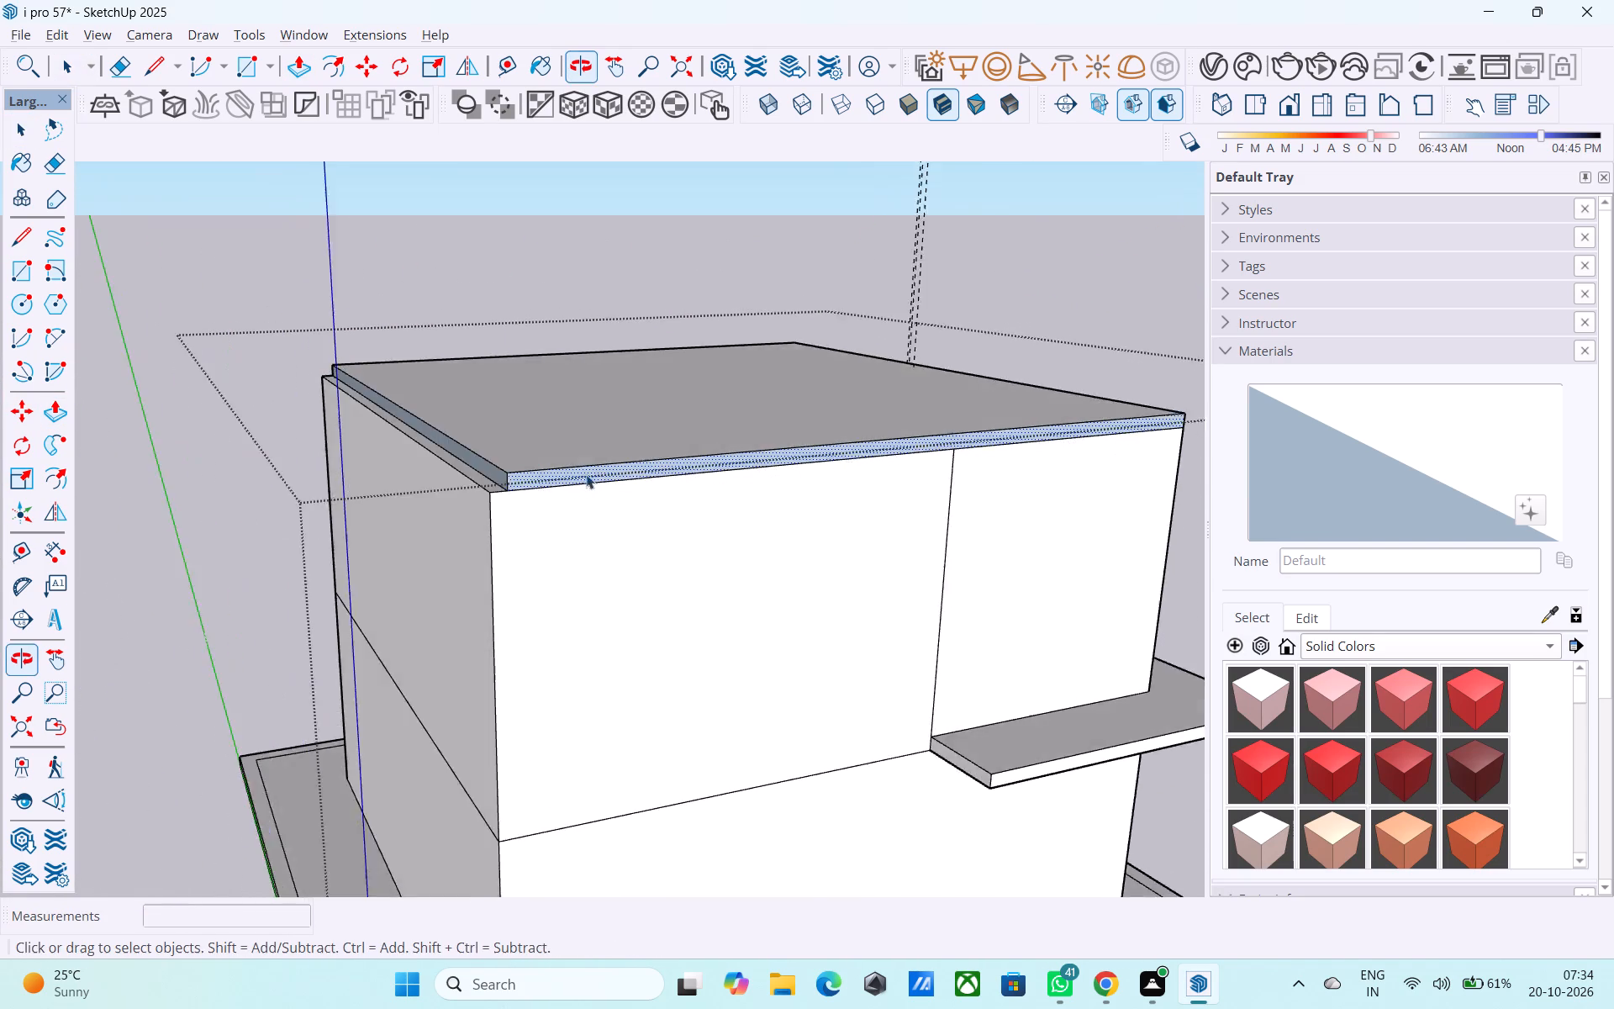
pyautogui.scroll(8, 538, 496)
pyautogui.click(497, 453)
pyautogui.press('p')
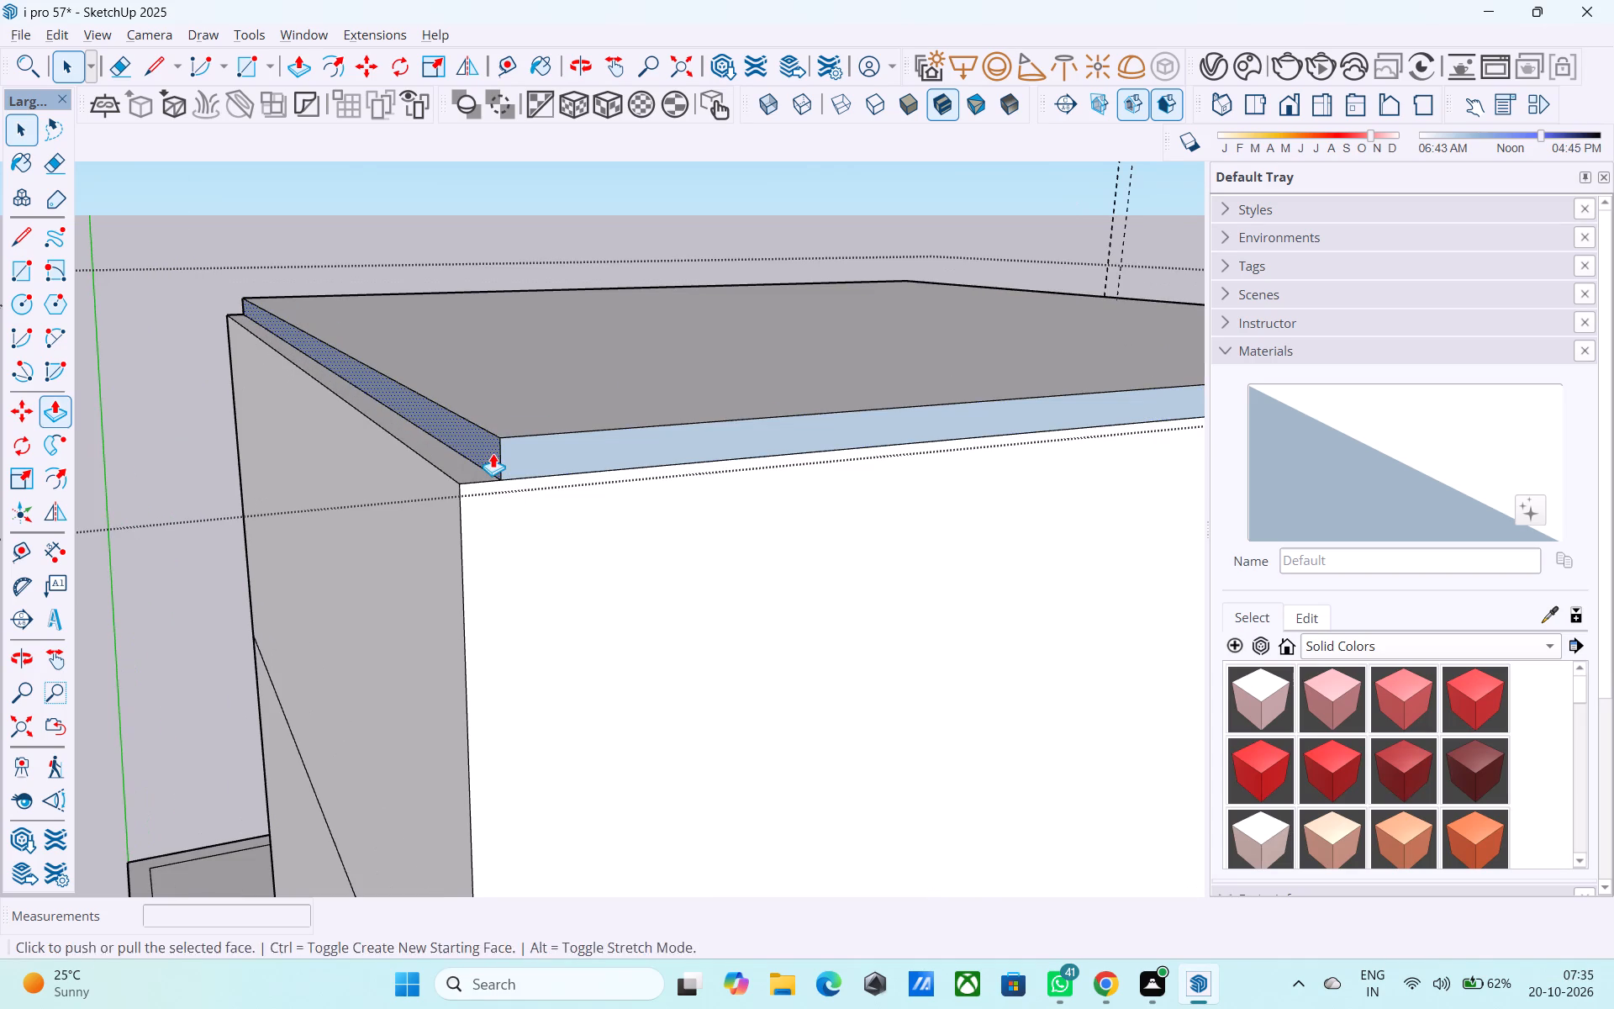
pyautogui.click(493, 453)
pyautogui.click(467, 429)
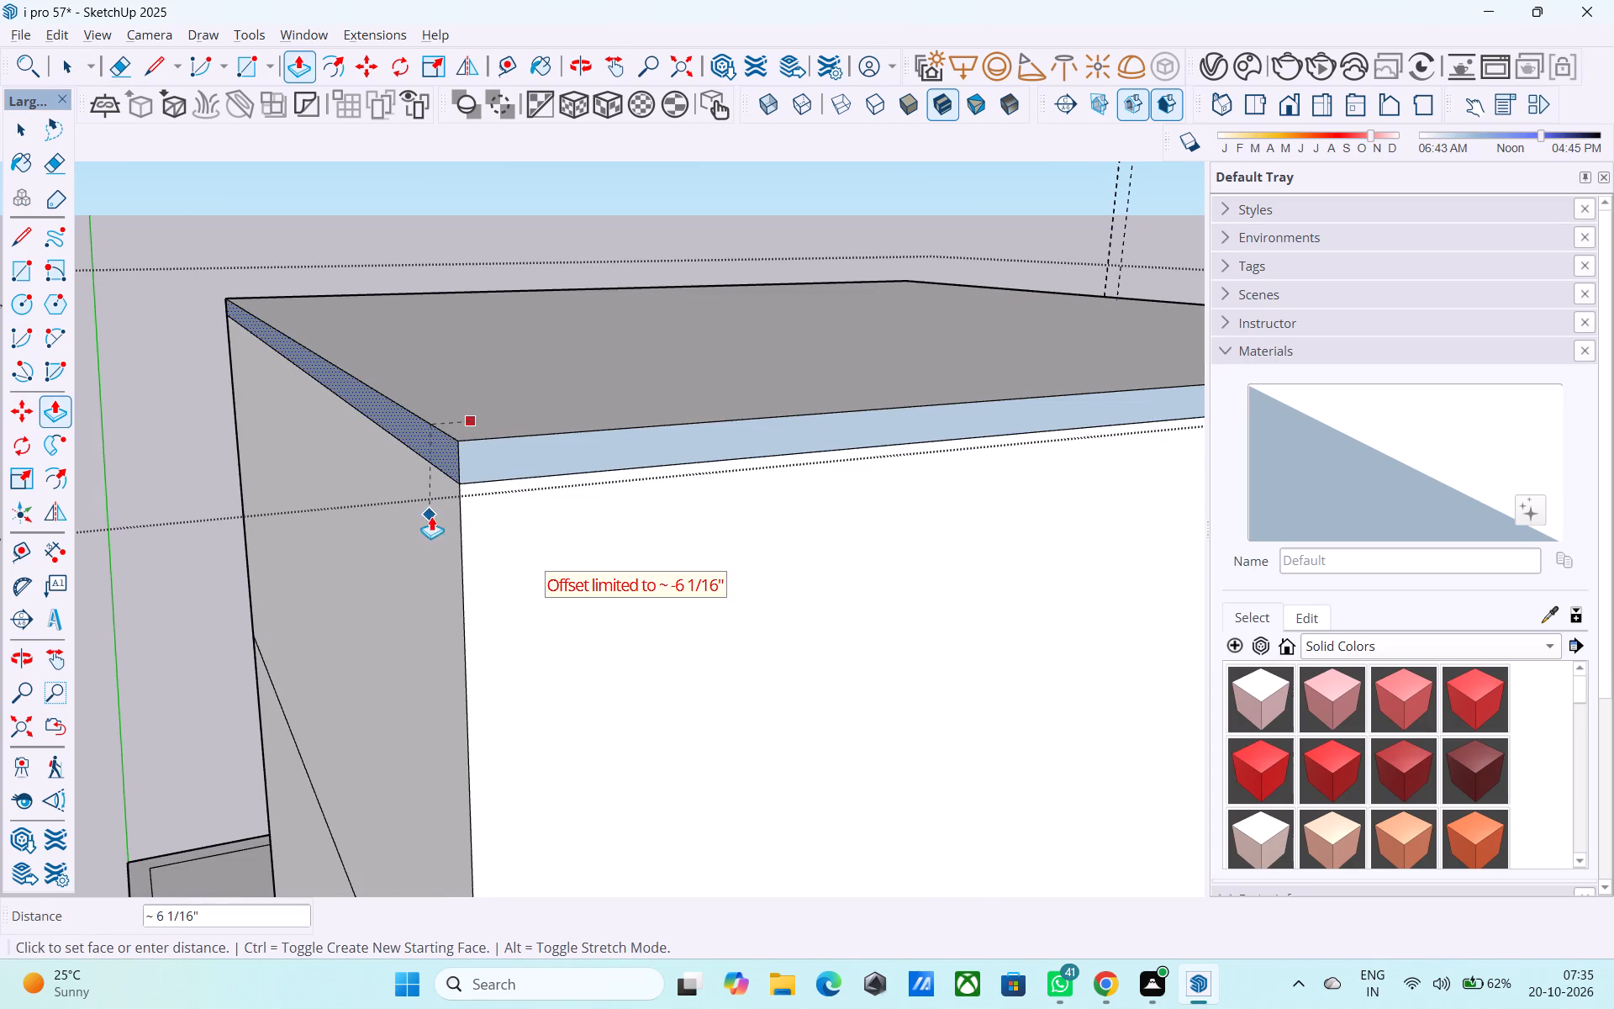
pyautogui.click(440, 526)
# Reverse the roof slab's edge faces opposite the door side and along the large room's long side.
pyautogui.scroll(-10, 342, 529)
pyautogui.moveTo(539, 388); pyautogui.dragTo(752, 327, button='middle')
pyautogui.scroll(2, 625, 389)
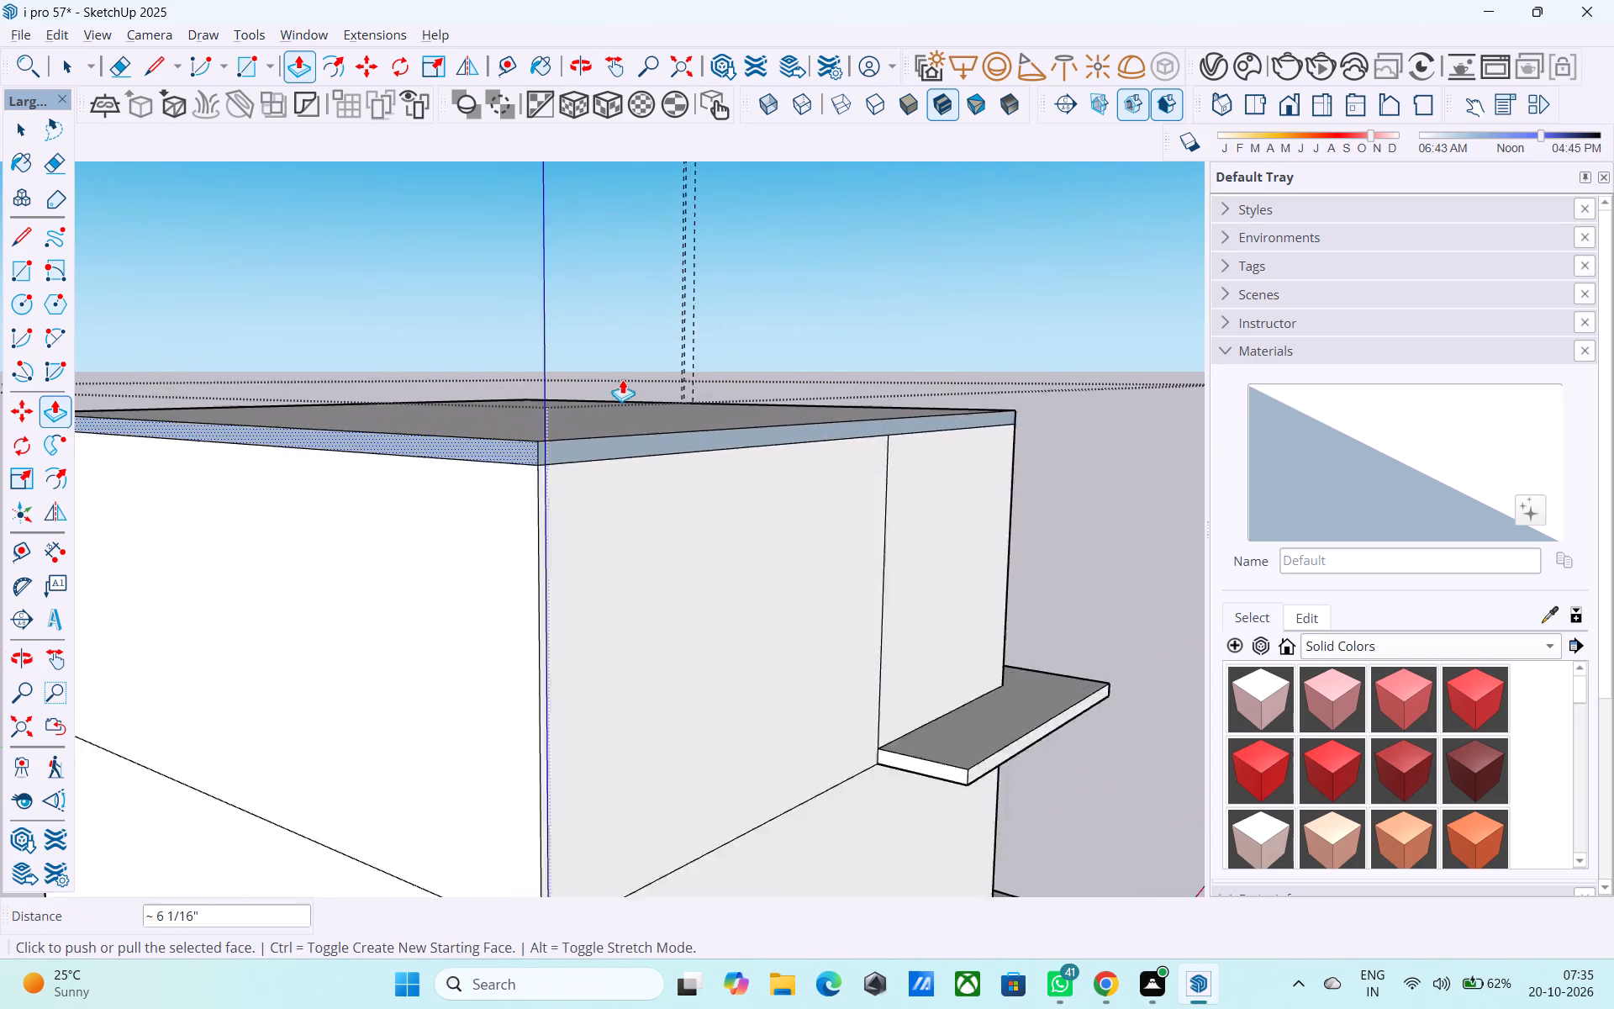
pyautogui.scroll(6, 622, 379)
pyautogui.scroll(-4, 575, 334)
pyautogui.moveTo(575, 332); pyautogui.dragTo(575, 406, button='middle')
pyautogui.scroll(7, 486, 420)
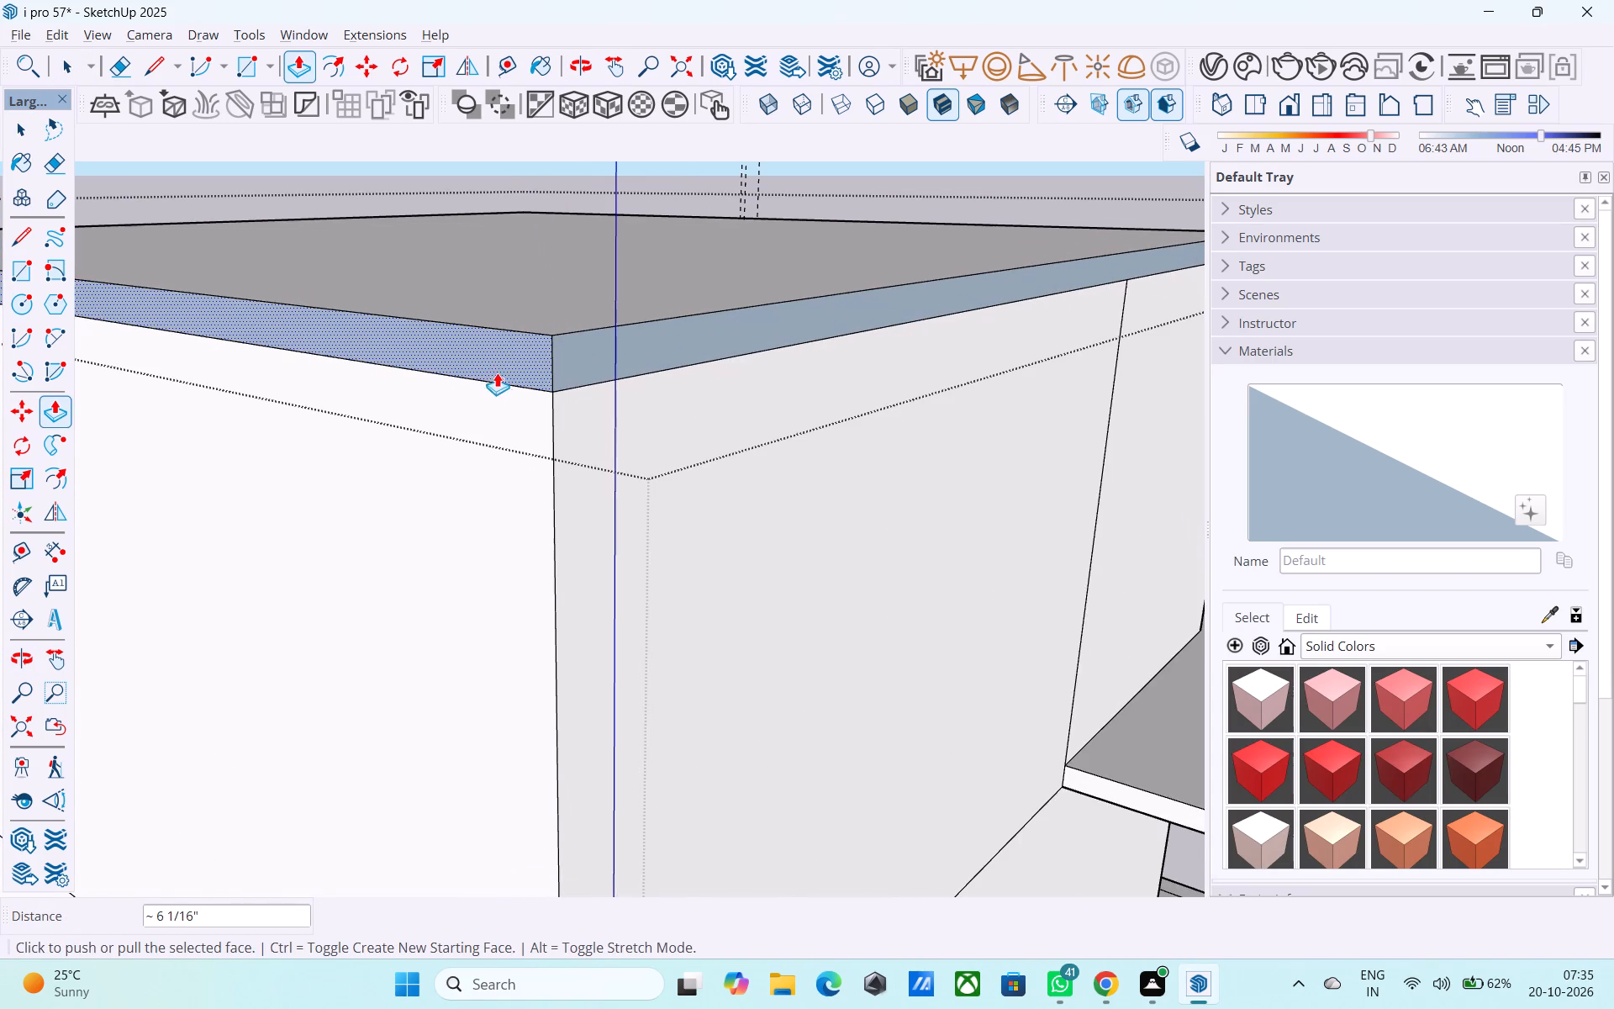
pyautogui.press('space')
pyautogui.click(500, 363)
pyautogui.rightClick(500, 363)
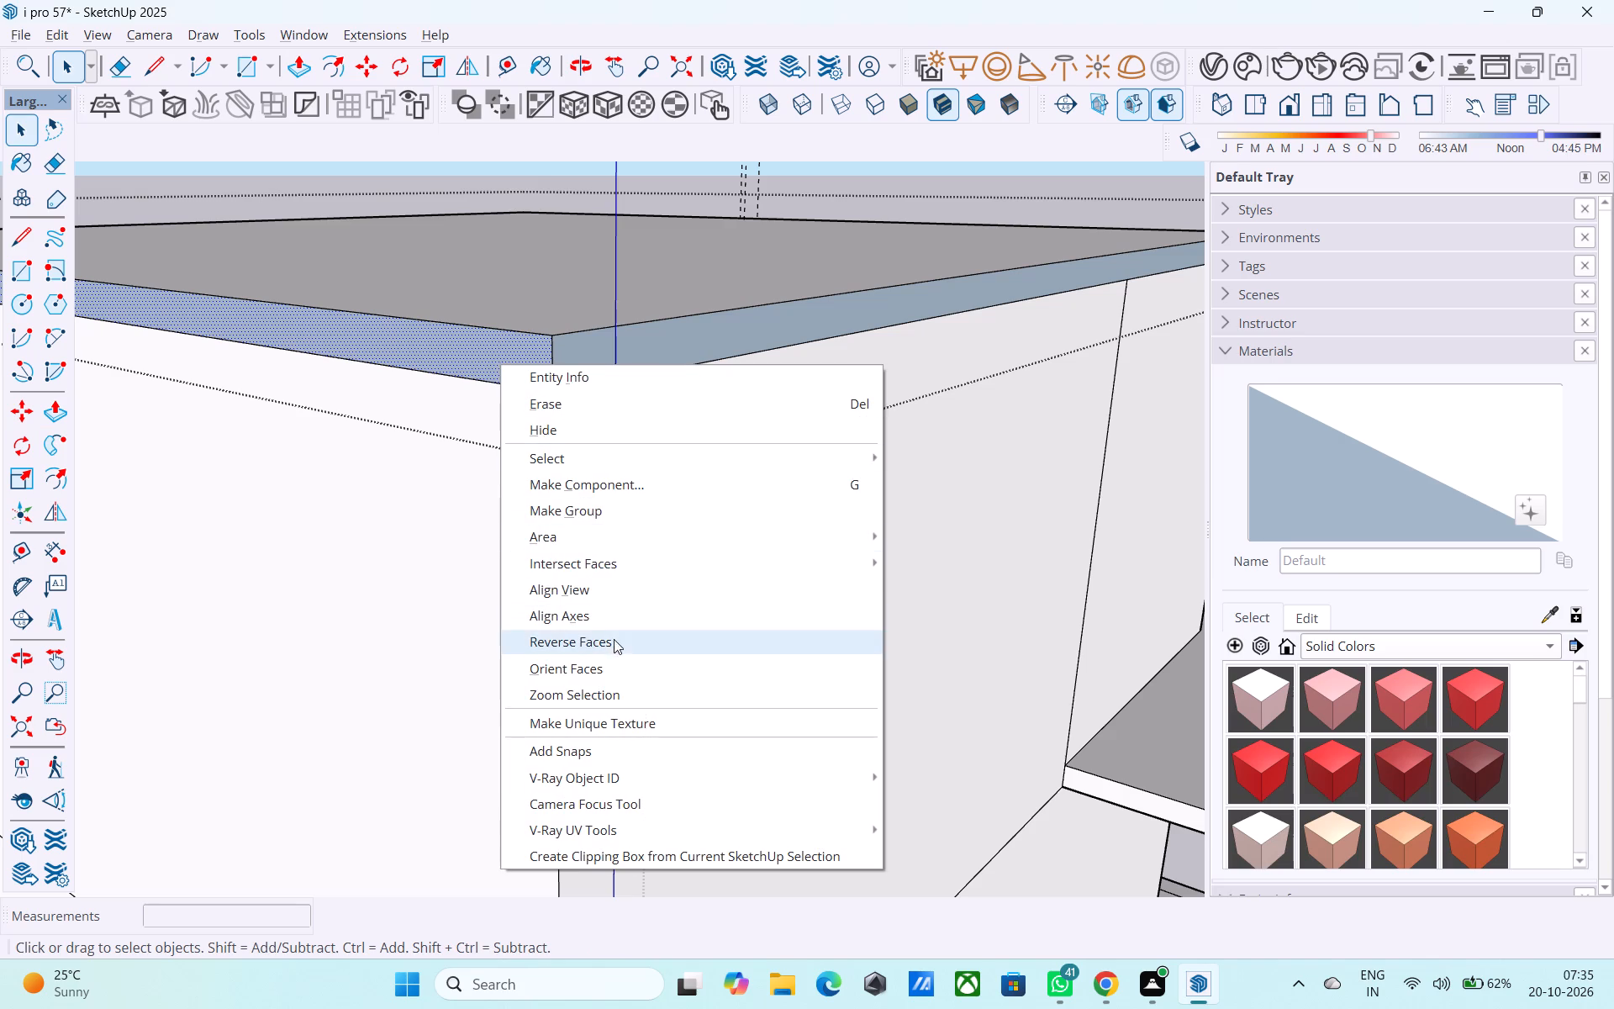
pyautogui.click(614, 638)
pyautogui.click(661, 340)
pyautogui.rightClick(661, 340)
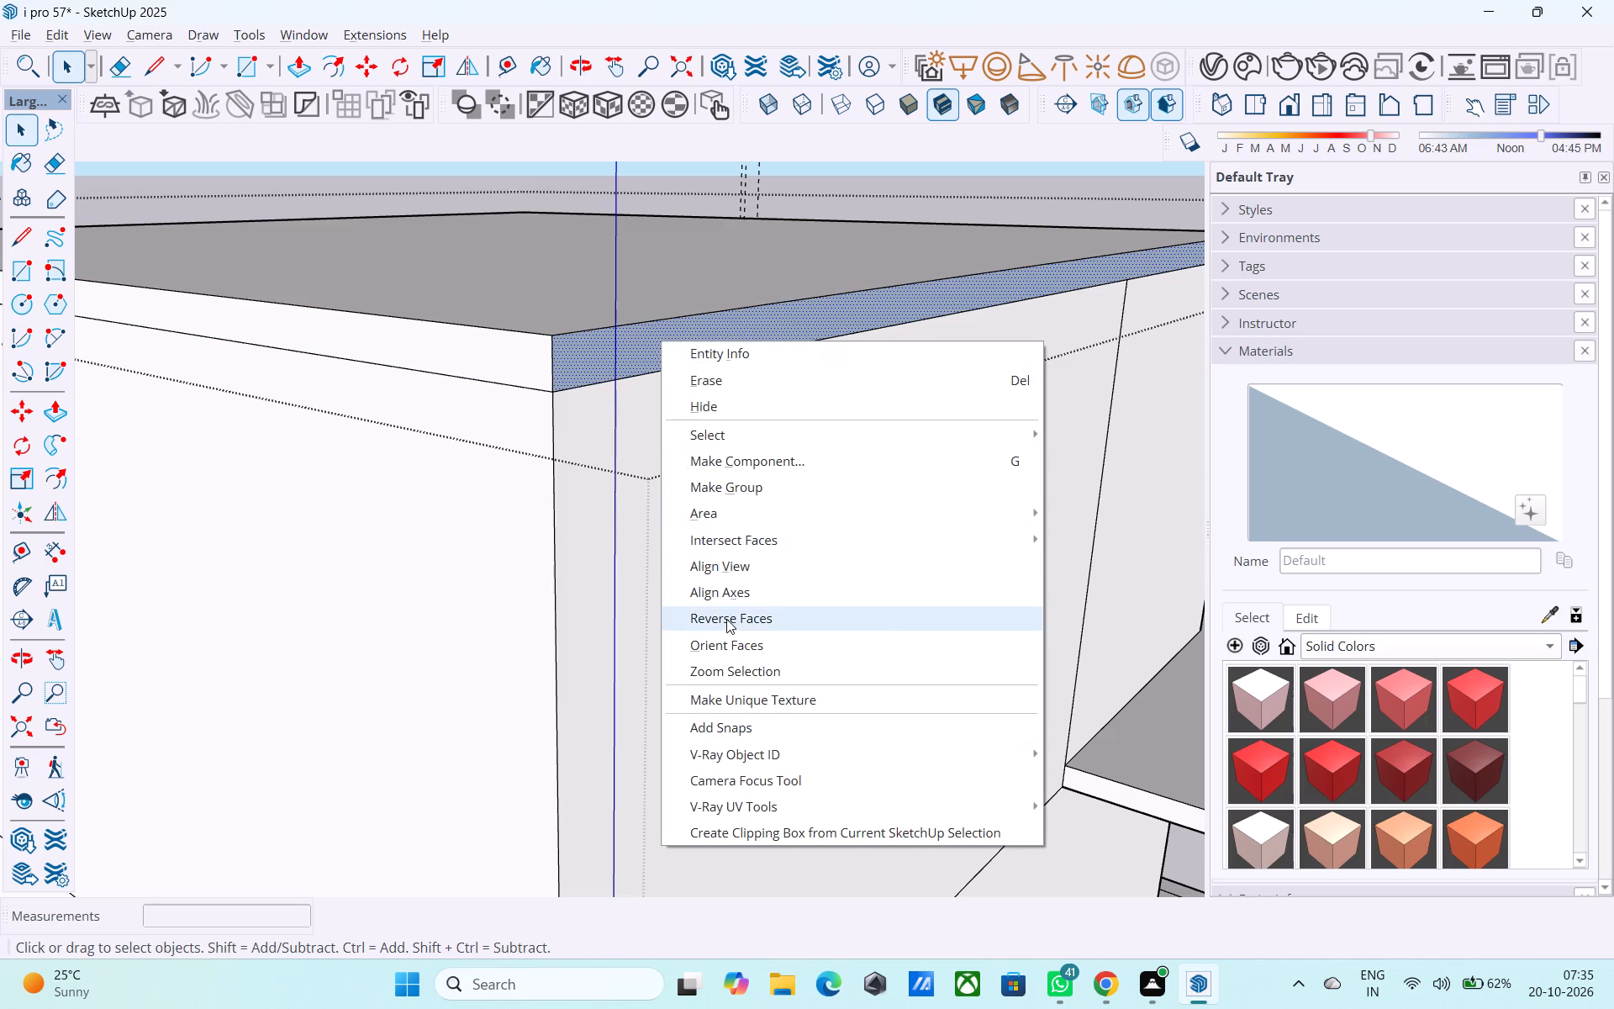
pyautogui.click(726, 619)
# Reverse the roof slab's remaining two edge faces, above the smaller rooms' outer wall and on the door side.
pyautogui.moveTo(813, 446); pyautogui.dragTo(501, 440, button='middle')
pyautogui.scroll(1, 470, 427)
pyautogui.scroll(-16, 469, 425)
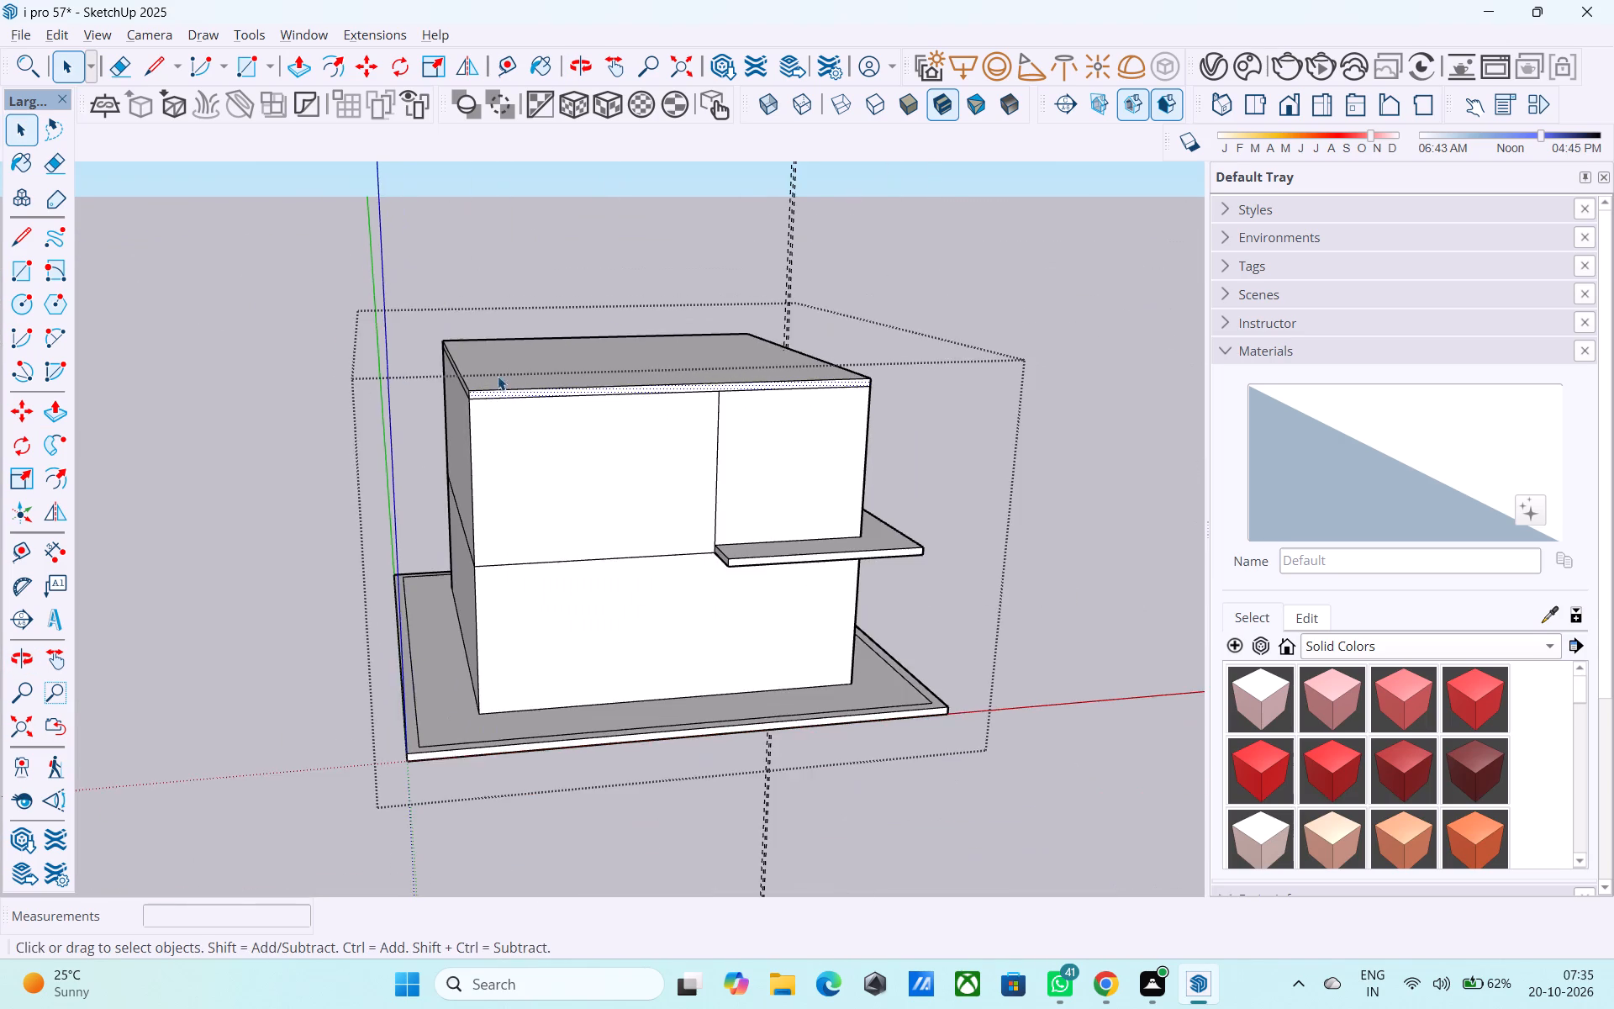
pyautogui.moveTo(645, 373); pyautogui.dragTo(45, 330, button='middle')
pyautogui.moveTo(728, 457); pyautogui.dragTo(253, 514, button='middle')
pyautogui.scroll(4, 657, 442)
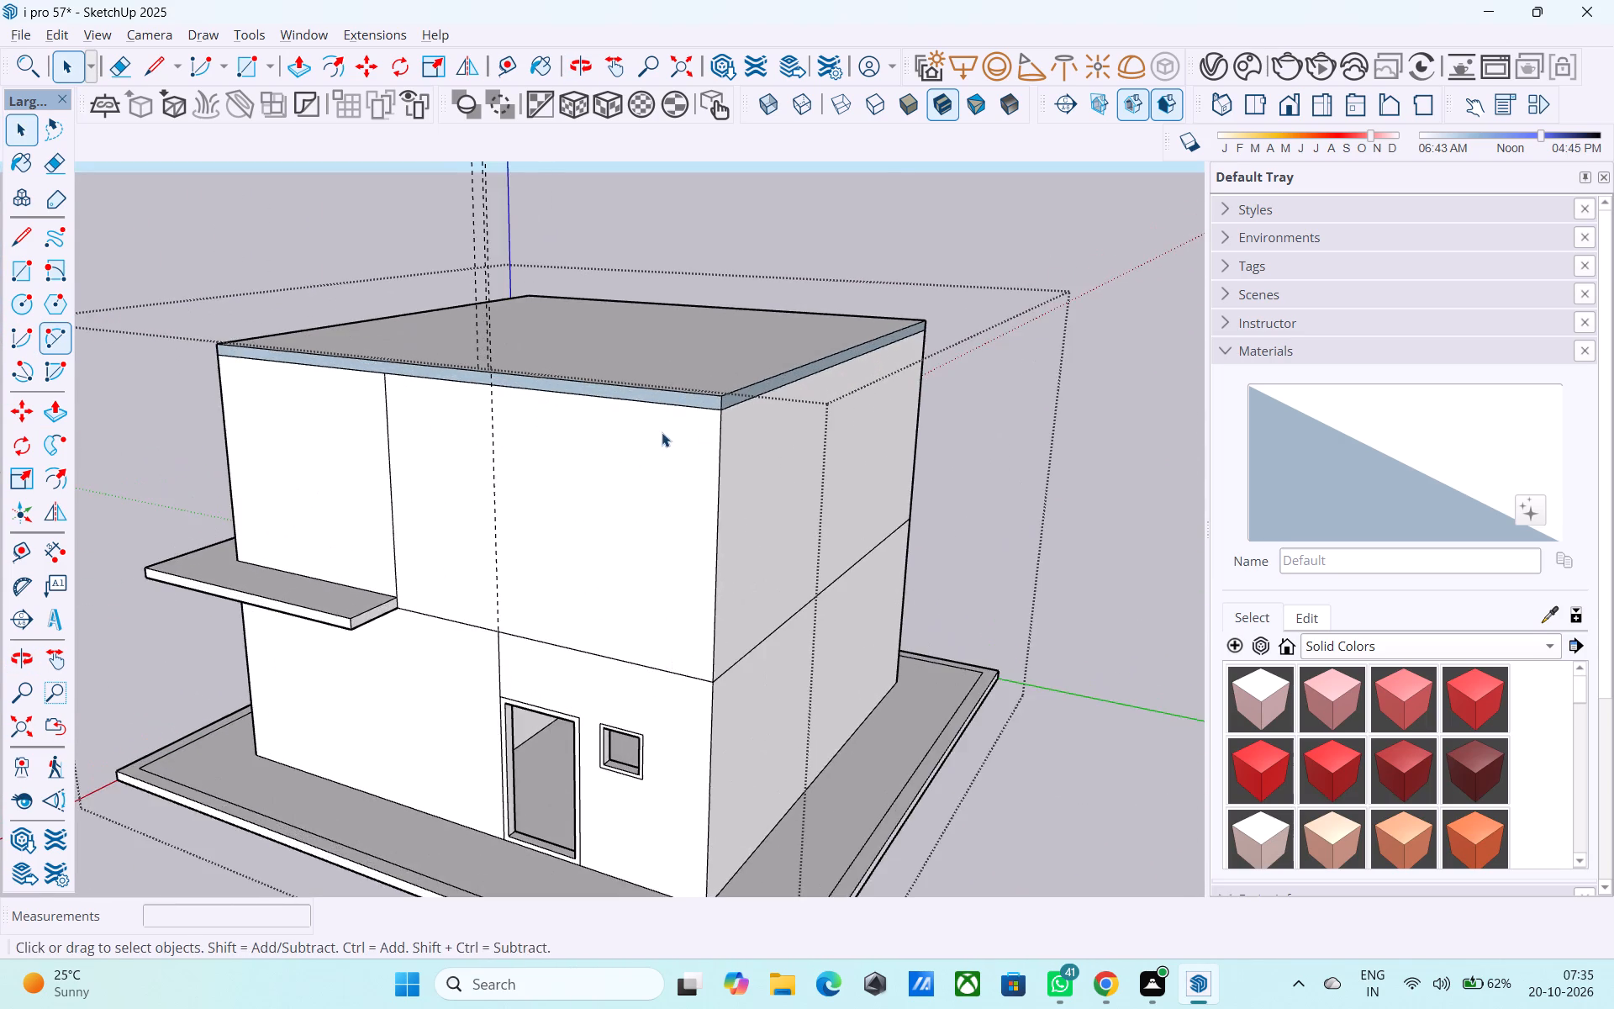
pyautogui.moveTo(744, 399); pyautogui.dragTo(683, 394, button='middle')
pyautogui.scroll(13, 684, 394)
pyautogui.click(621, 383)
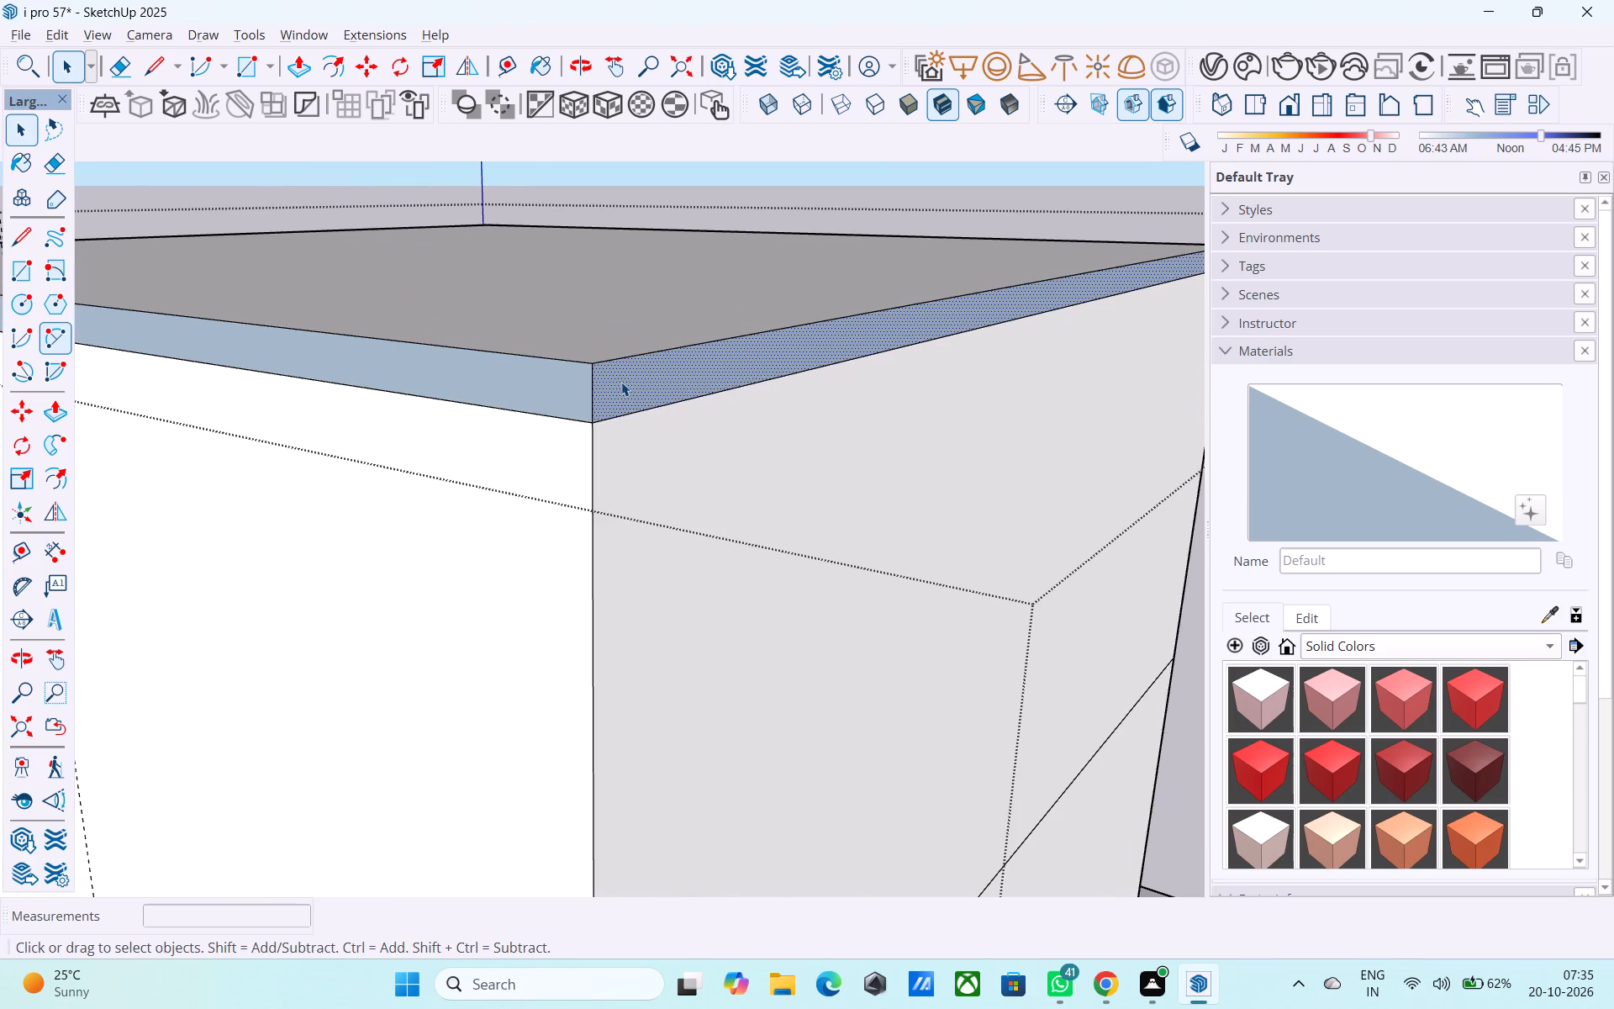
pyautogui.rightClick(621, 382)
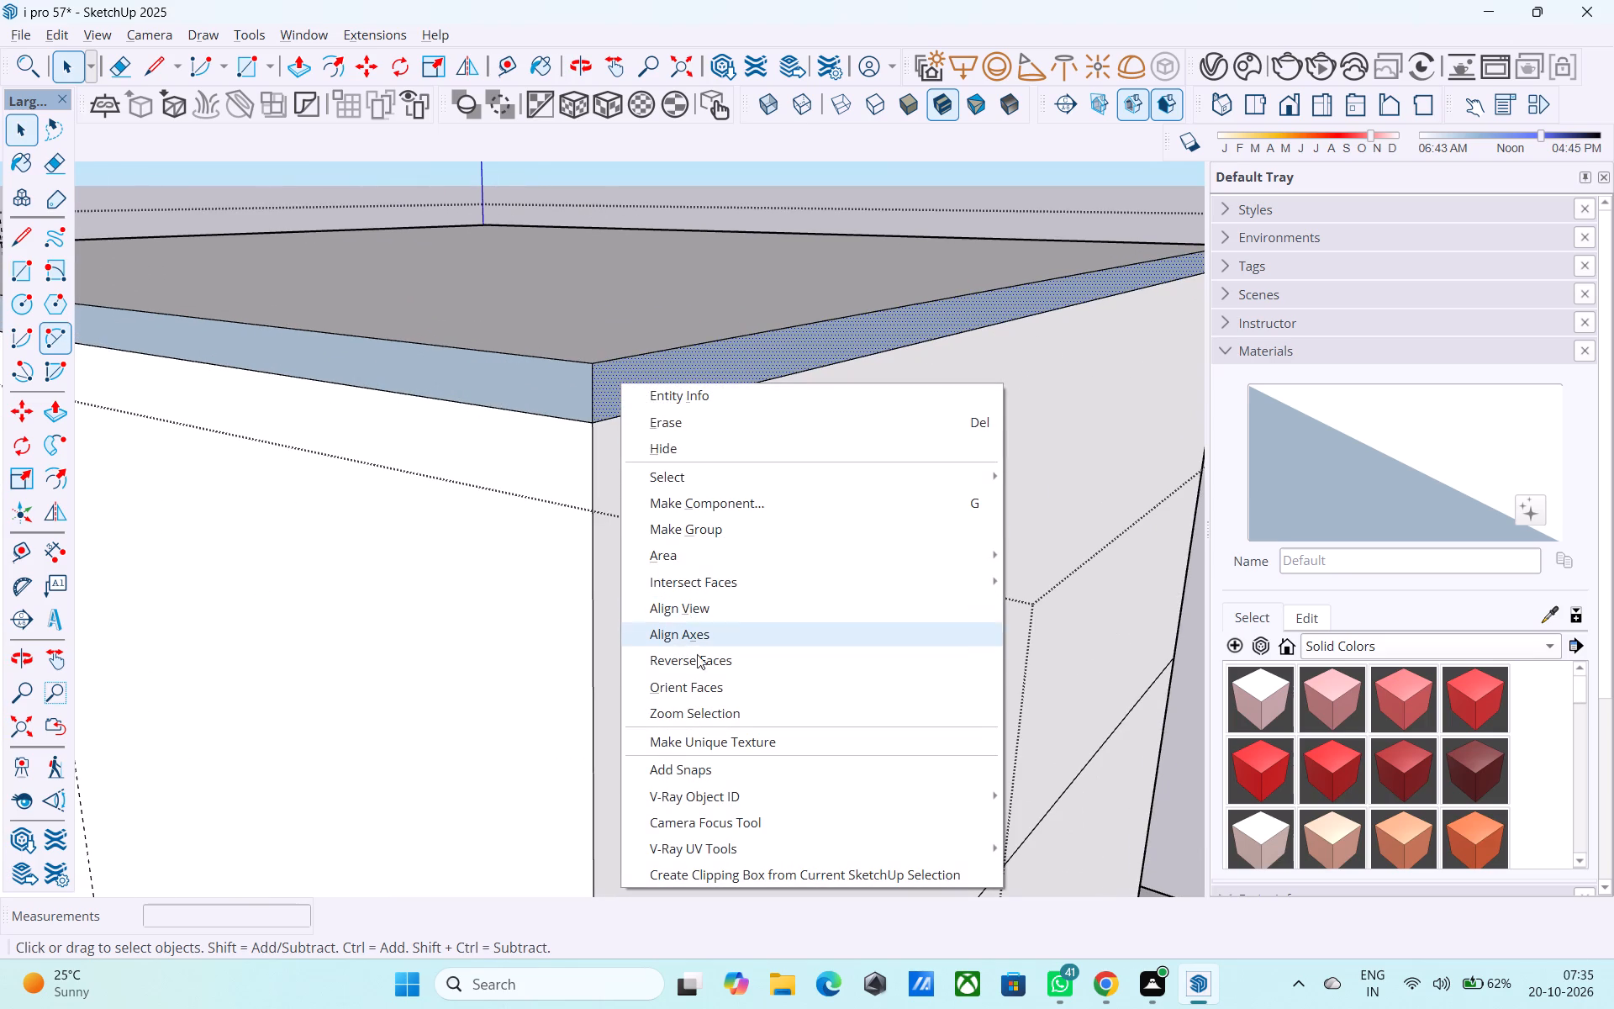
pyautogui.click(701, 667)
pyautogui.click(539, 399)
pyautogui.rightClick(539, 399)
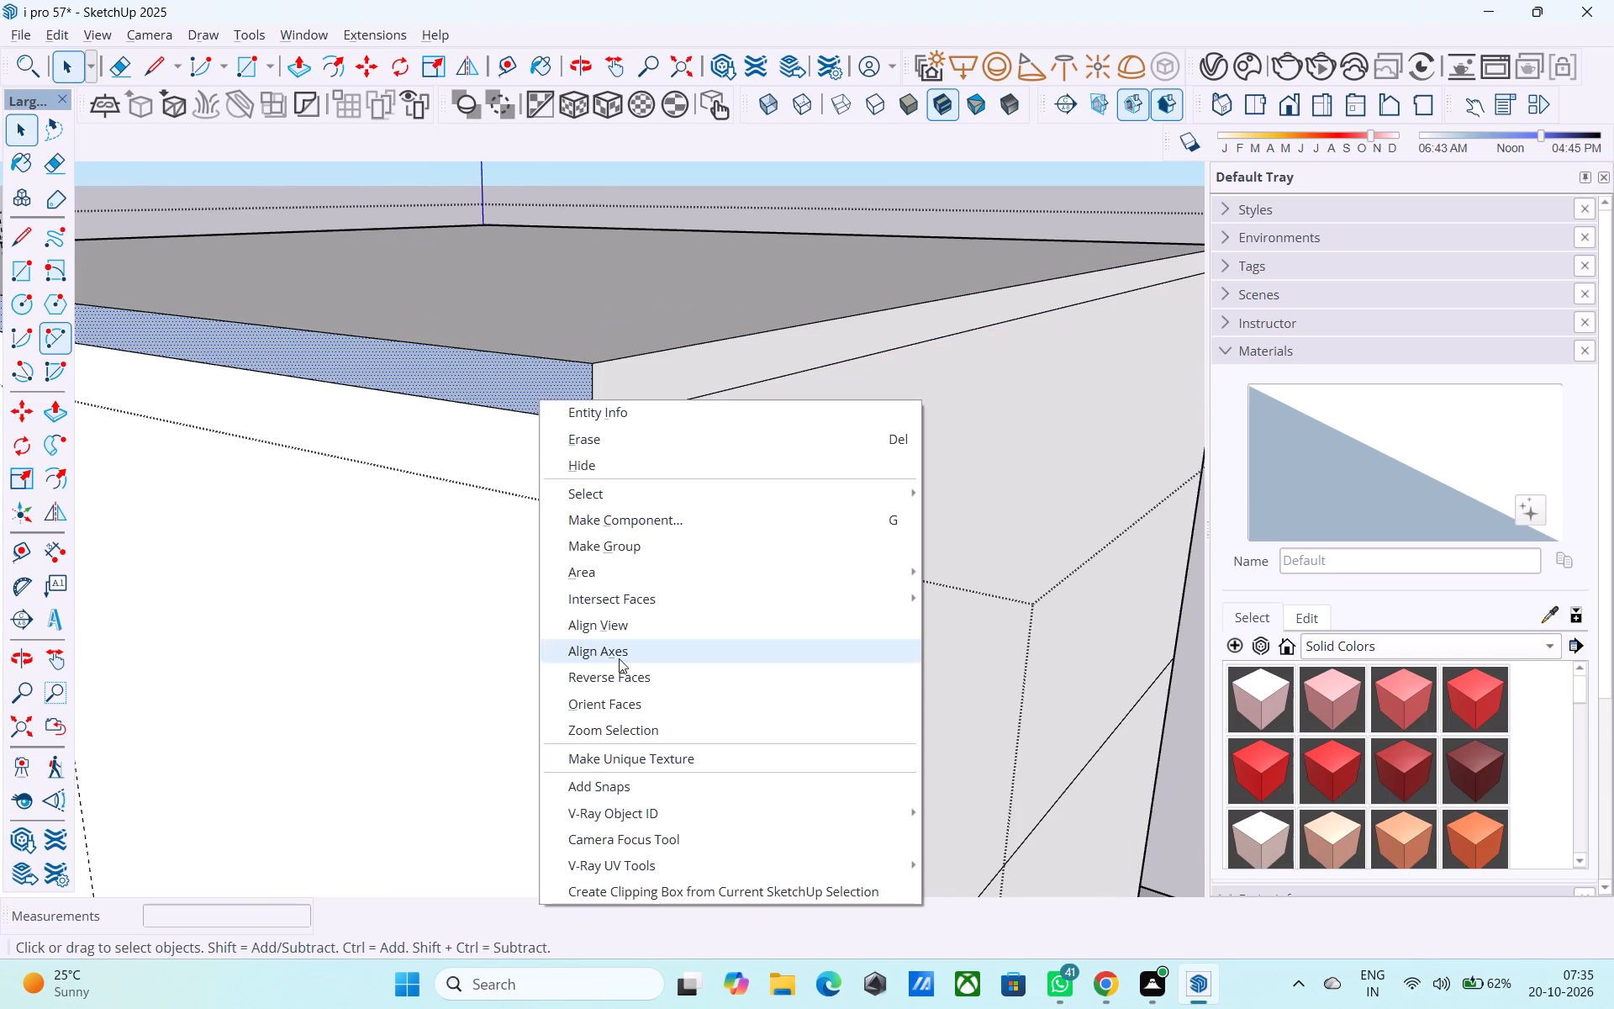
pyautogui.click(623, 674)
# Examine the whole house and its roof slab from the overhang corner and the adjoining sides.
pyautogui.scroll(-11, 697, 358)
pyautogui.moveTo(575, 420); pyautogui.dragTo(920, 439, button='middle')
pyautogui.scroll(-4, 938, 441)
pyautogui.moveTo(649, 462); pyautogui.dragTo(923, 445, button='middle')
pyautogui.moveTo(803, 469); pyautogui.dragTo(834, 463, button='middle')
pyautogui.scroll(-9, 444, 459)
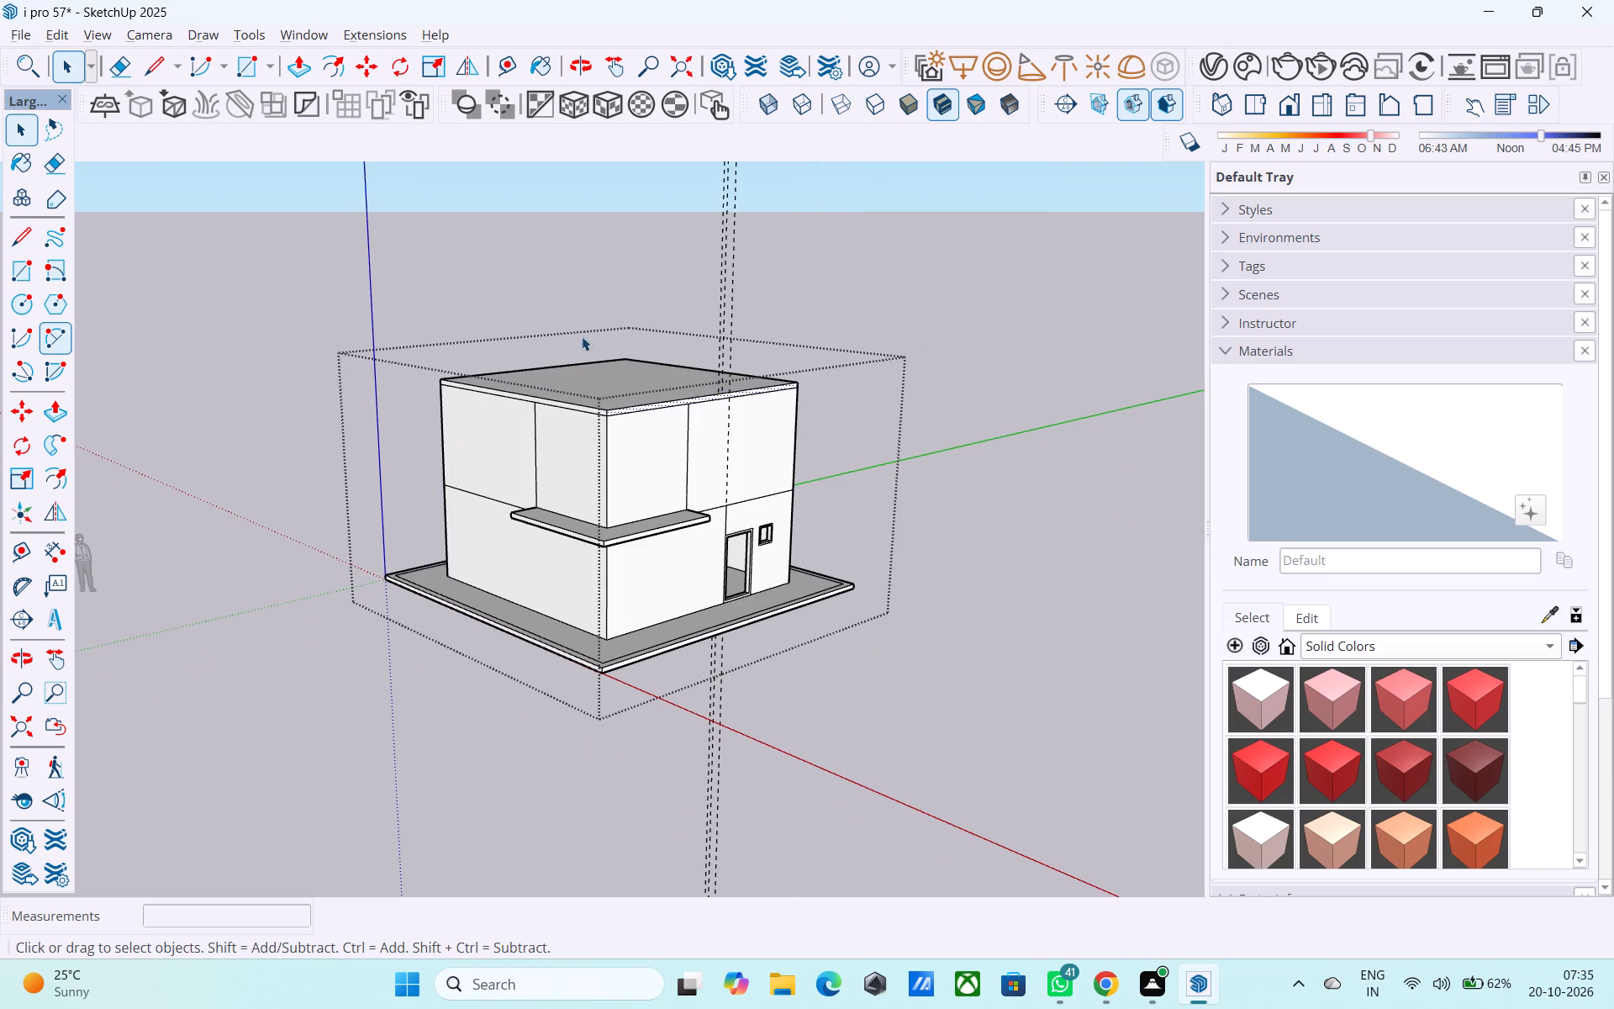
pyautogui.scroll(-1, 543, 423)
pyautogui.moveTo(558, 417); pyautogui.dragTo(889, 450, button='middle')
pyautogui.scroll(3, 876, 446)
pyautogui.scroll(-1, 873, 437)
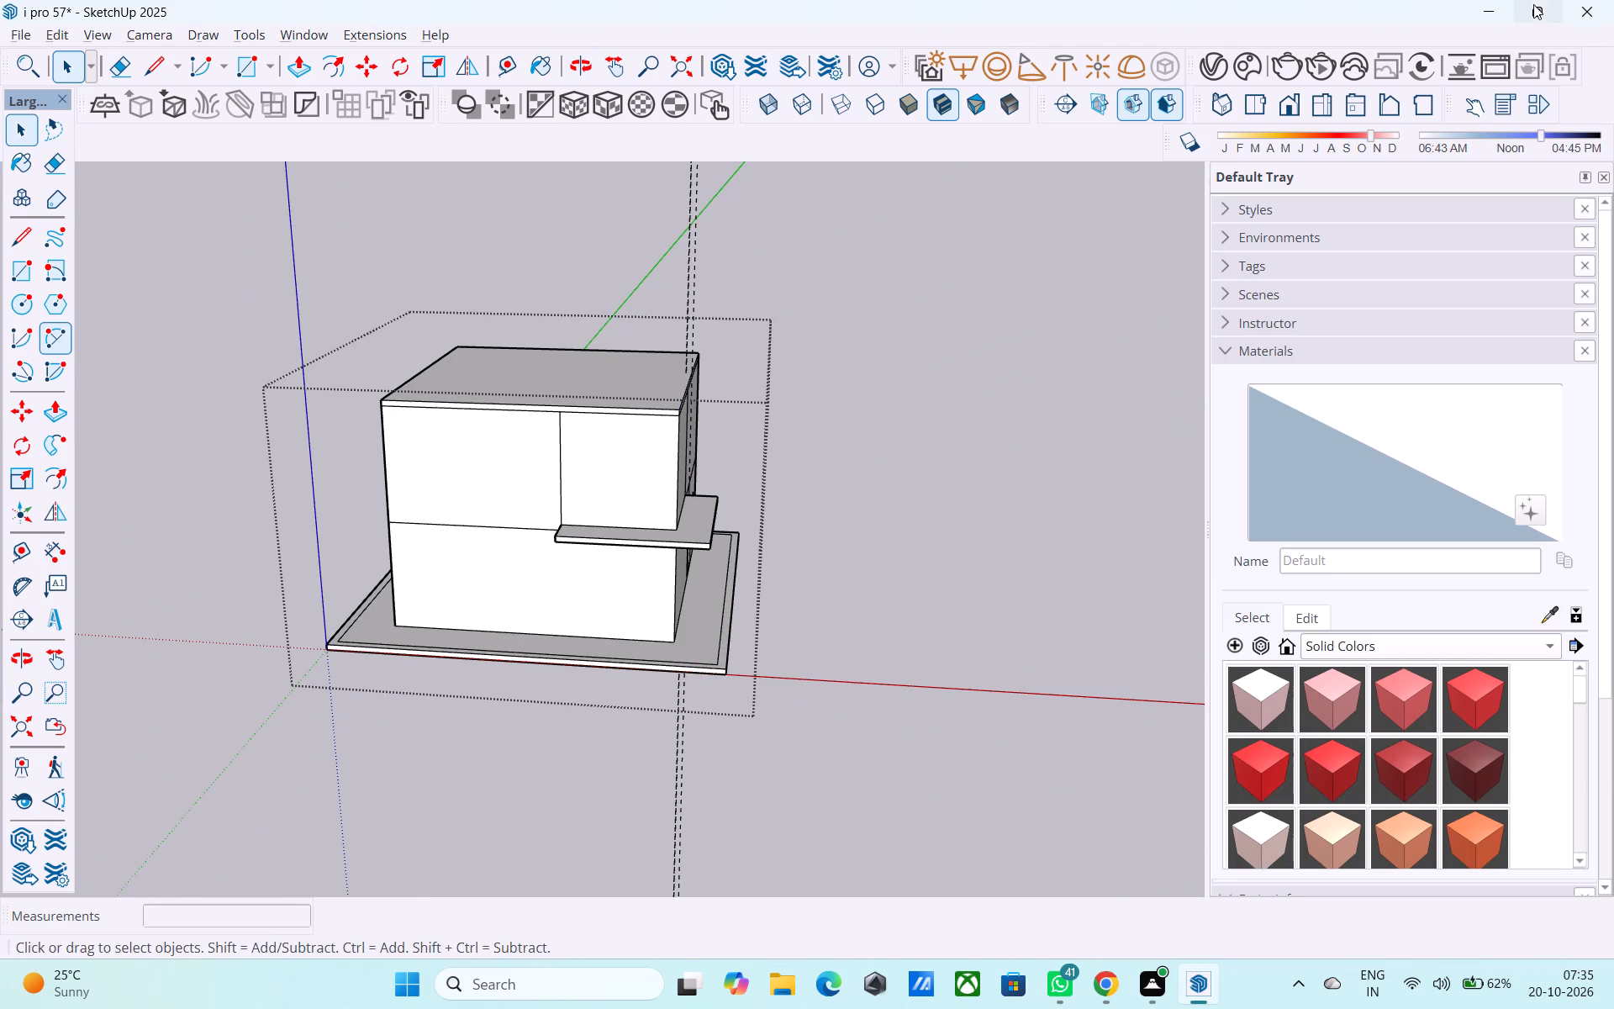
pyautogui.moveTo(1368, 52); pyautogui.dragTo(1366, 43, button='middle')
# Examine the house's roof slab and outer walls from the overhang corner and the side opposite the door.
pyautogui.moveTo(589, 485); pyautogui.dragTo(308, 451, button='middle')
pyautogui.scroll(2, 544, 367)
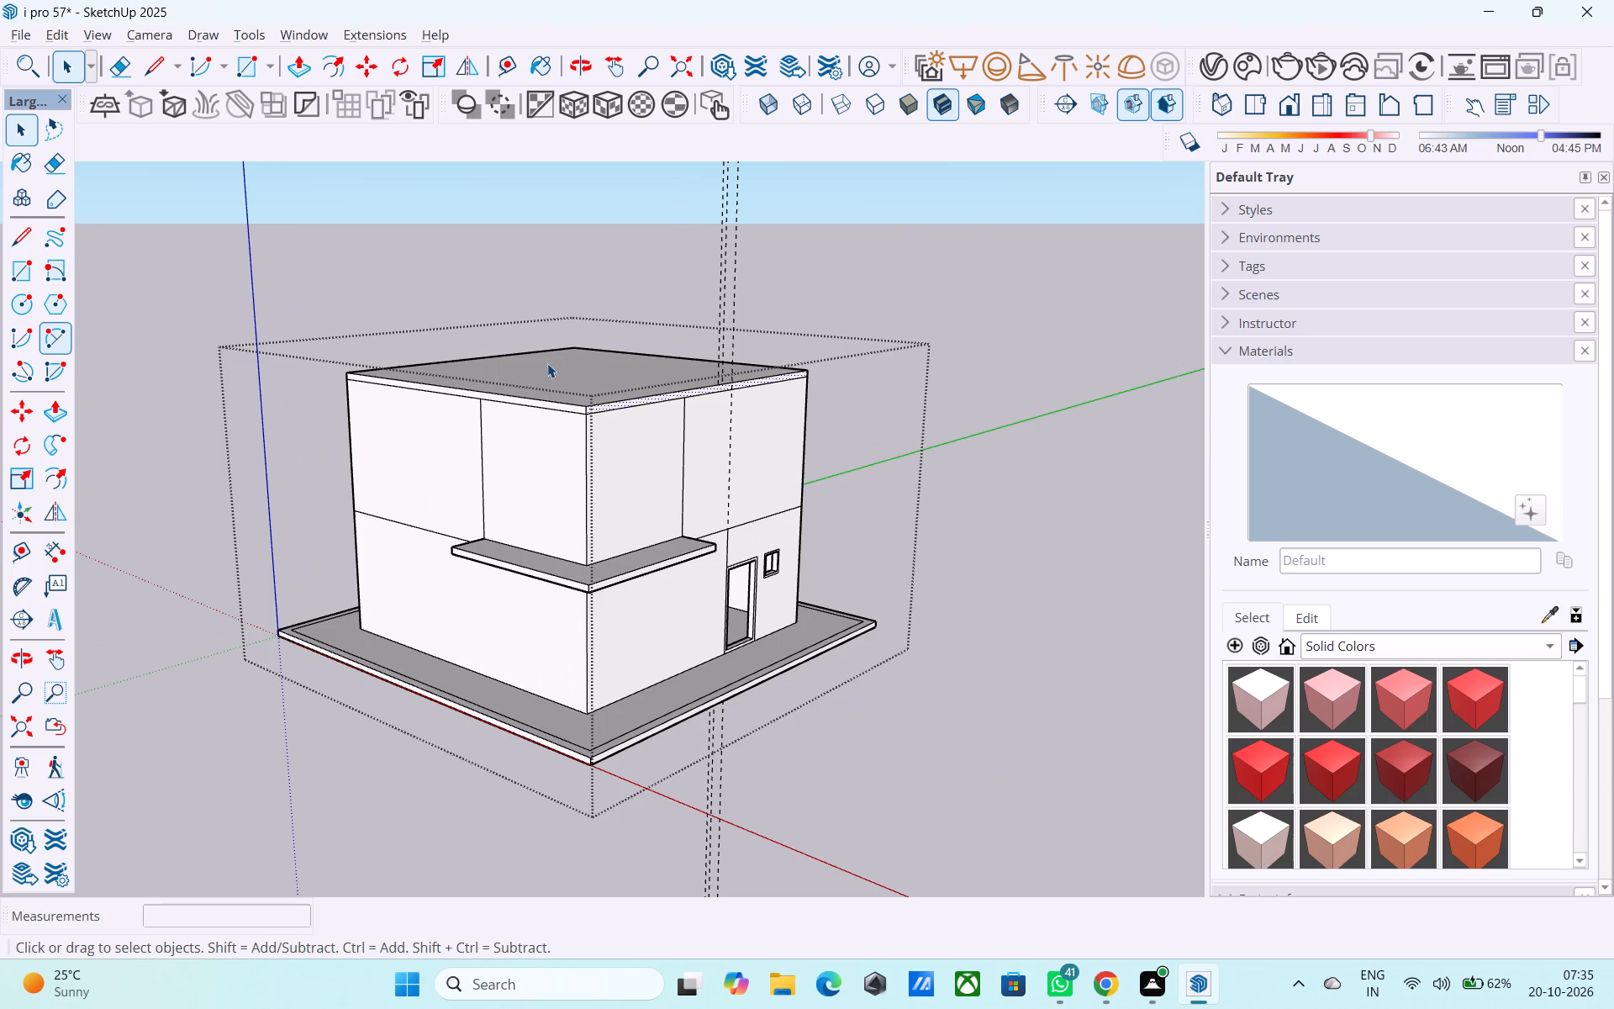
pyautogui.moveTo(547, 361); pyautogui.dragTo(514, 347, button='middle')
pyautogui.moveTo(514, 347); pyautogui.dragTo(511, 406, button='middle')
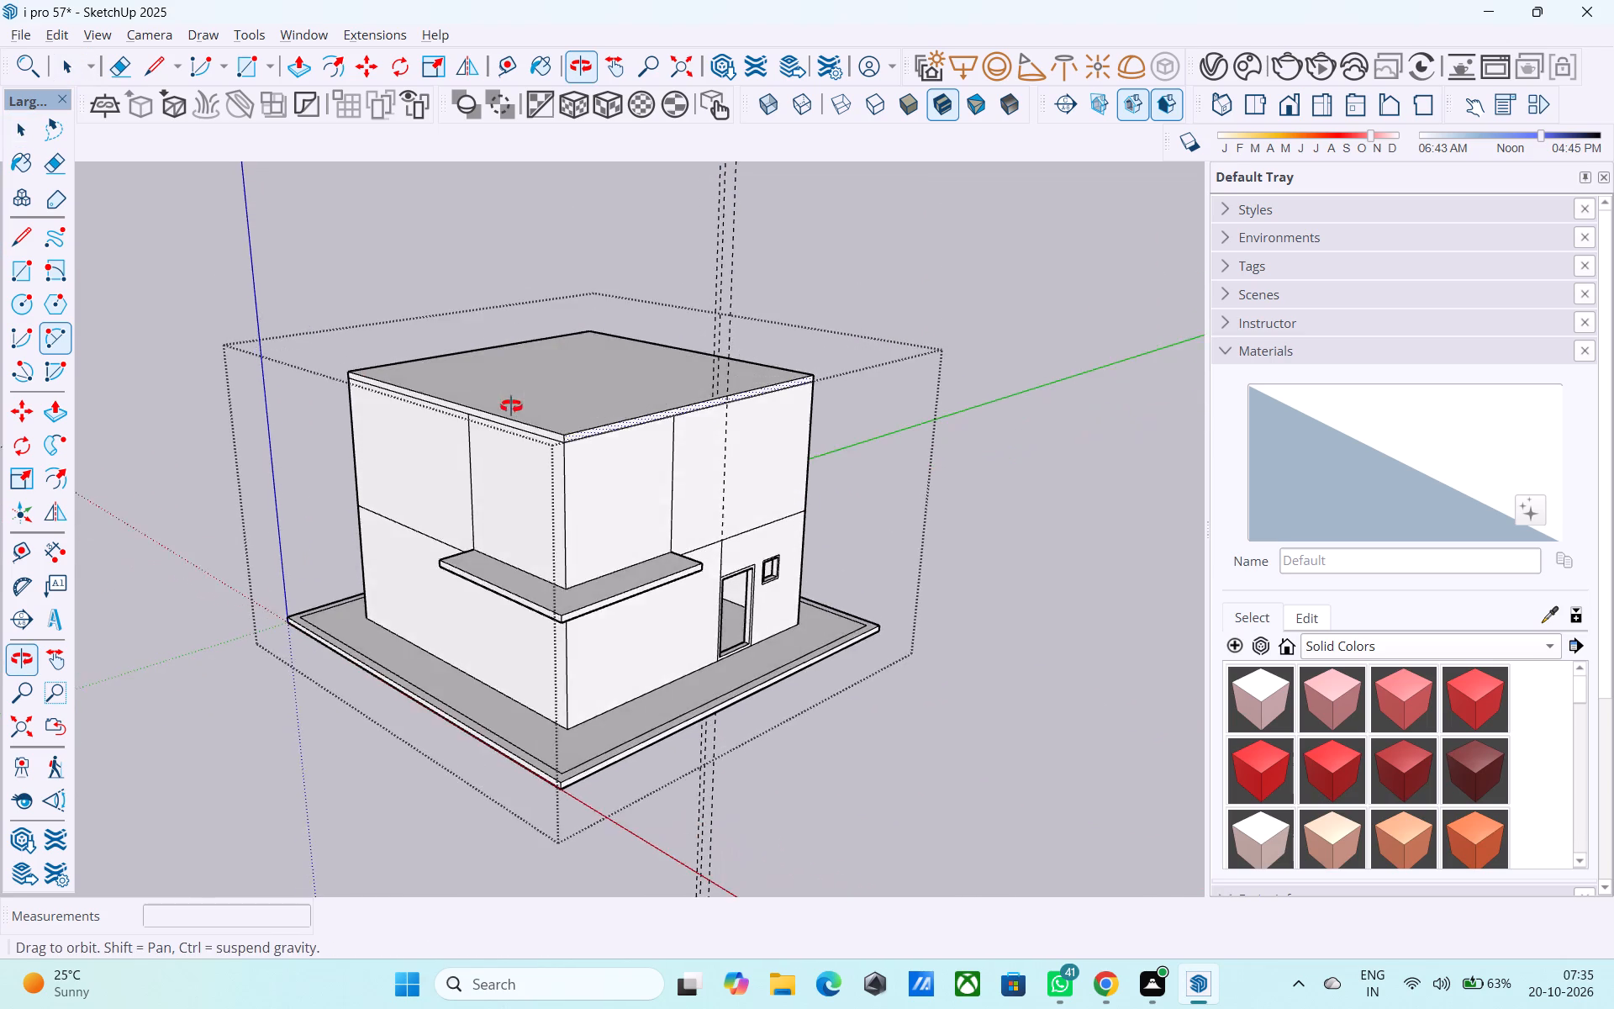
pyautogui.moveTo(511, 406); pyautogui.dragTo(259, 463, button='middle')
pyautogui.moveTo(333, 441); pyautogui.dragTo(1013, 460, button='middle')
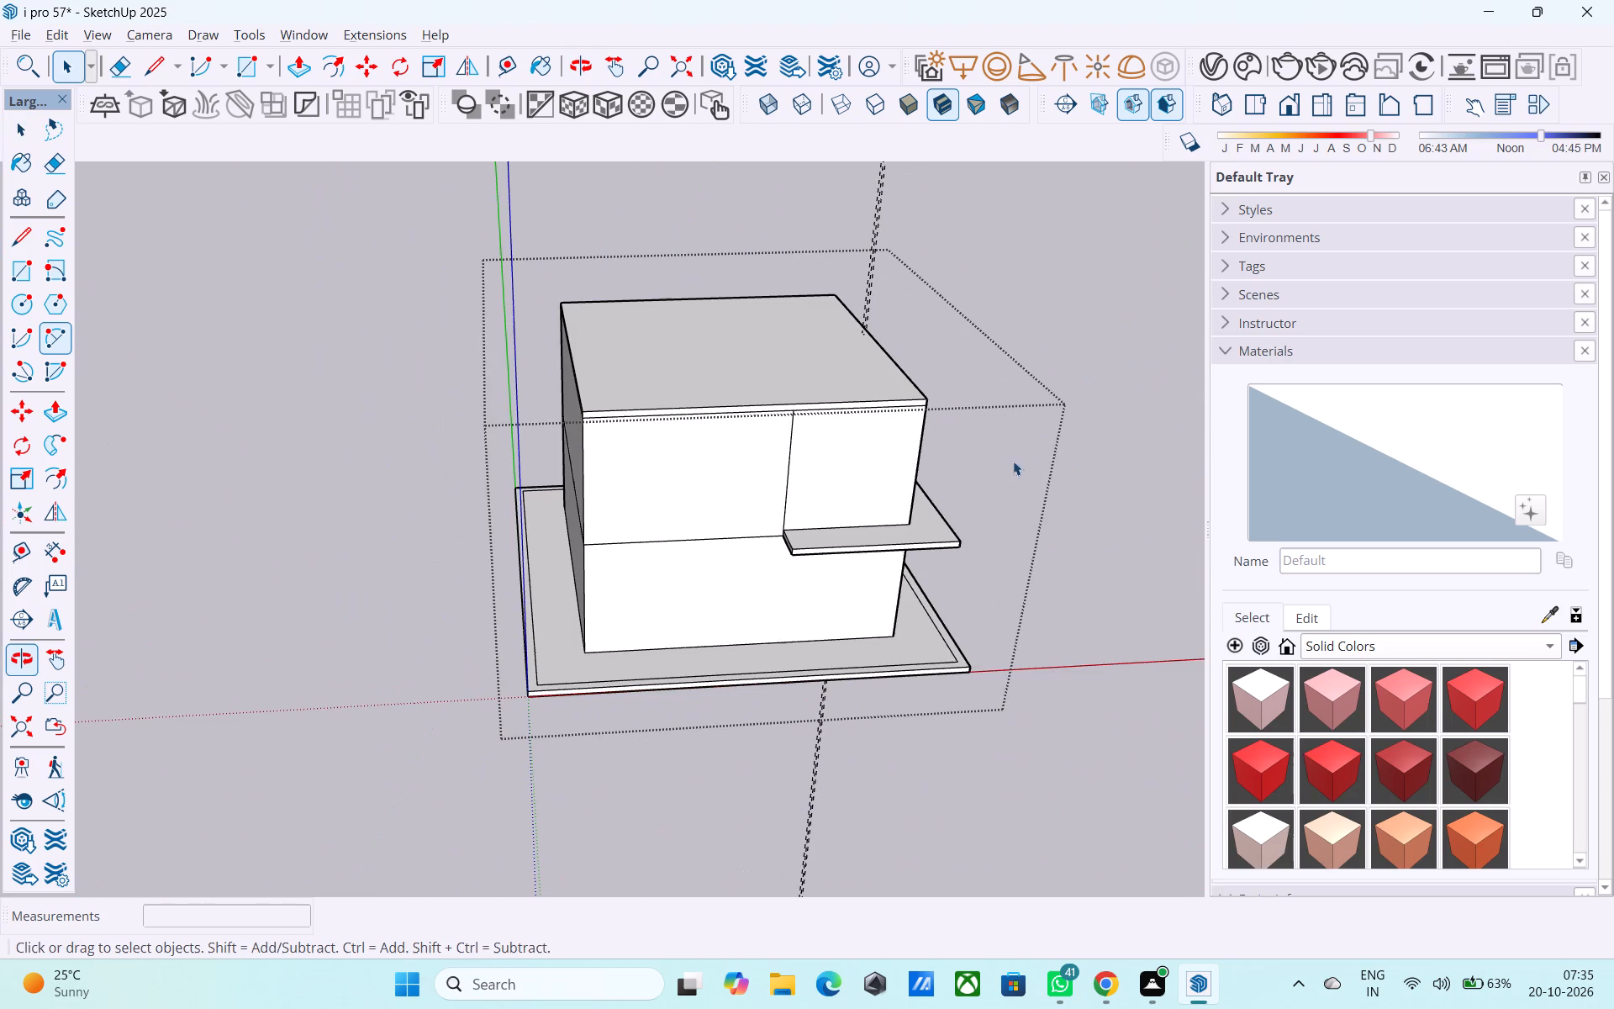
pyautogui.scroll(-1, 648, 779)
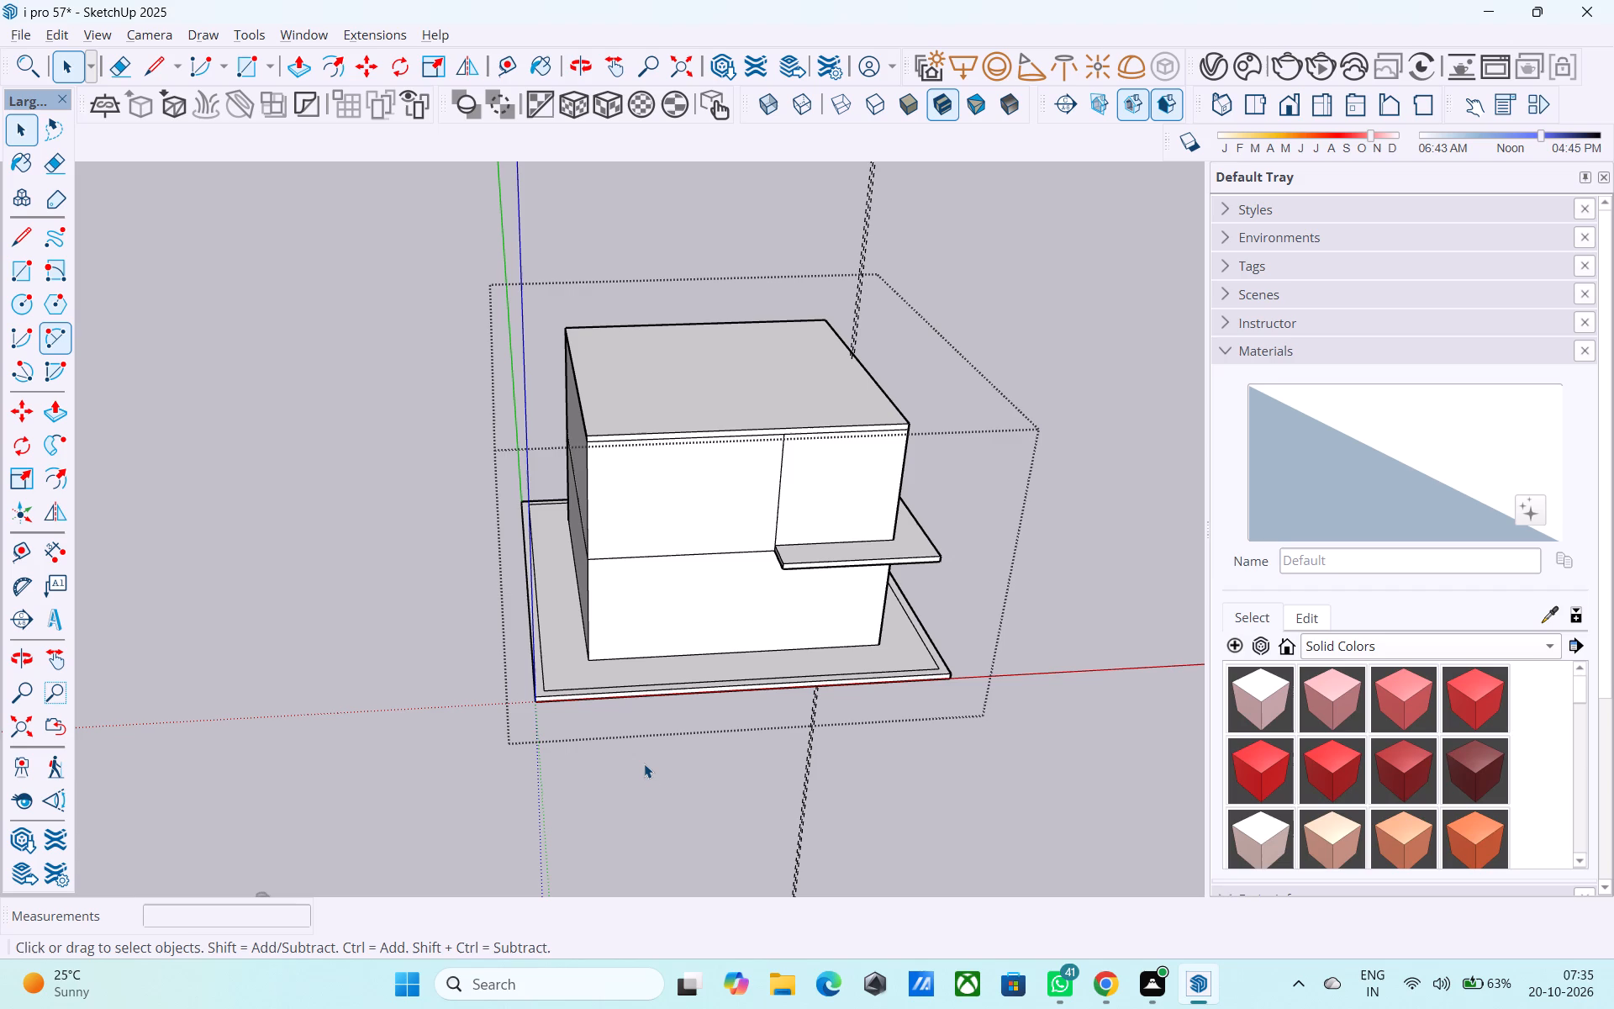
pyautogui.scroll(-1, 644, 763)
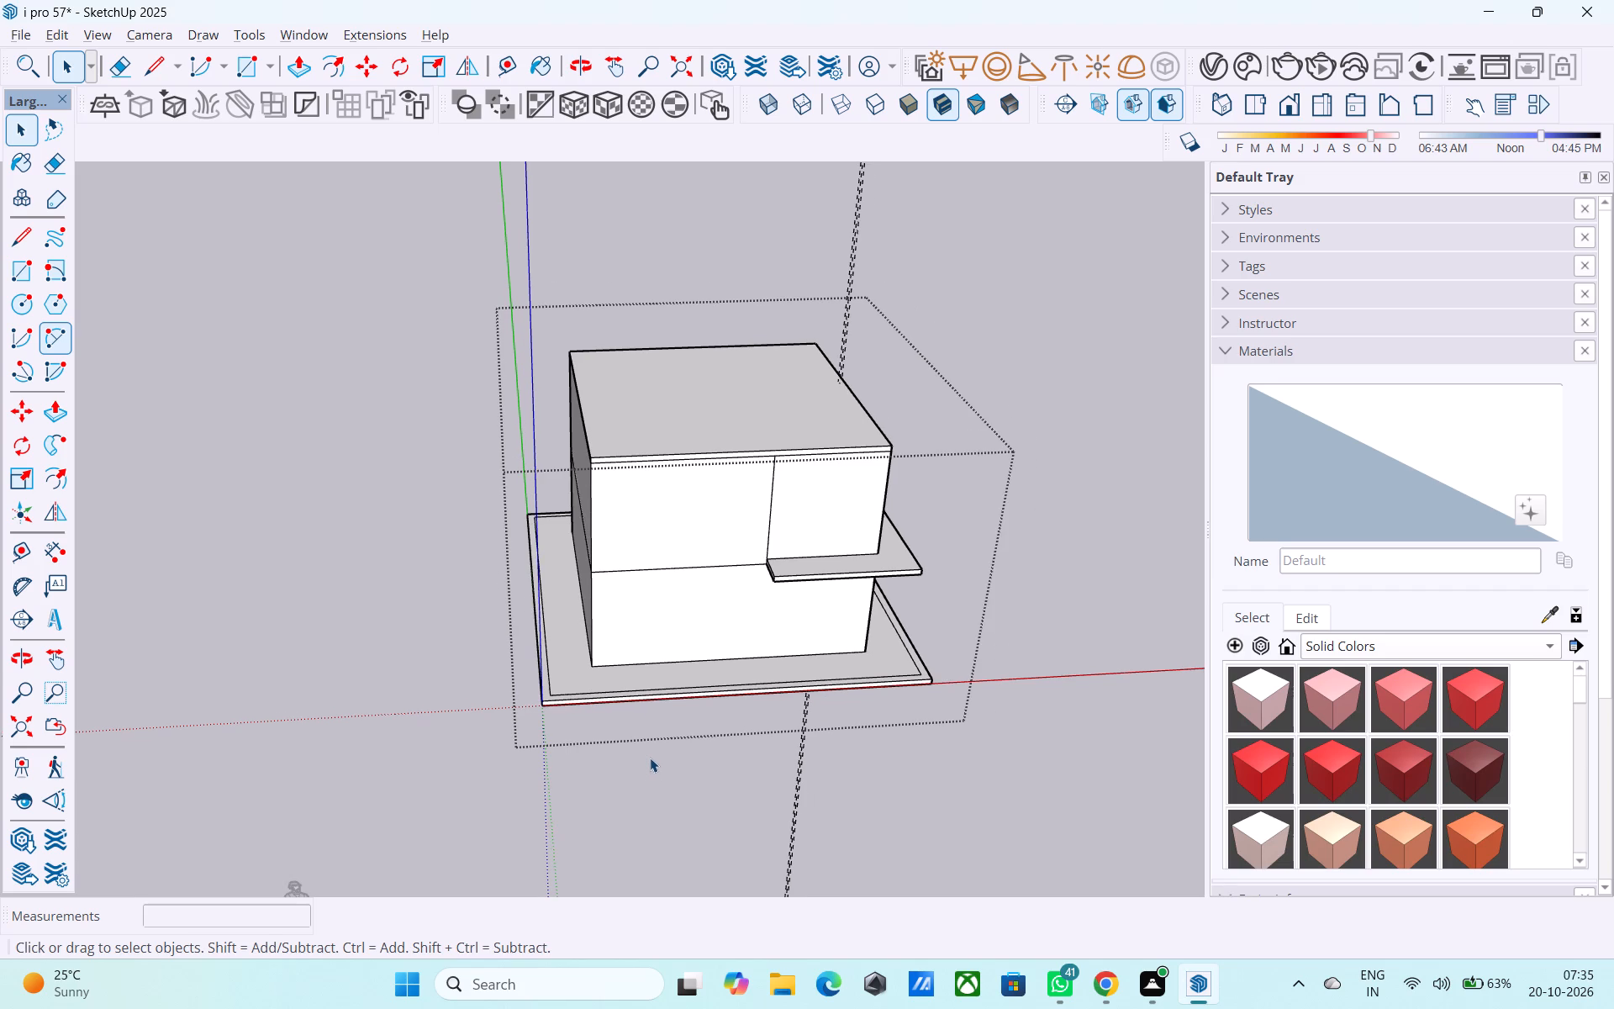
pyautogui.moveTo(650, 758); pyautogui.dragTo(792, 746, button='middle')
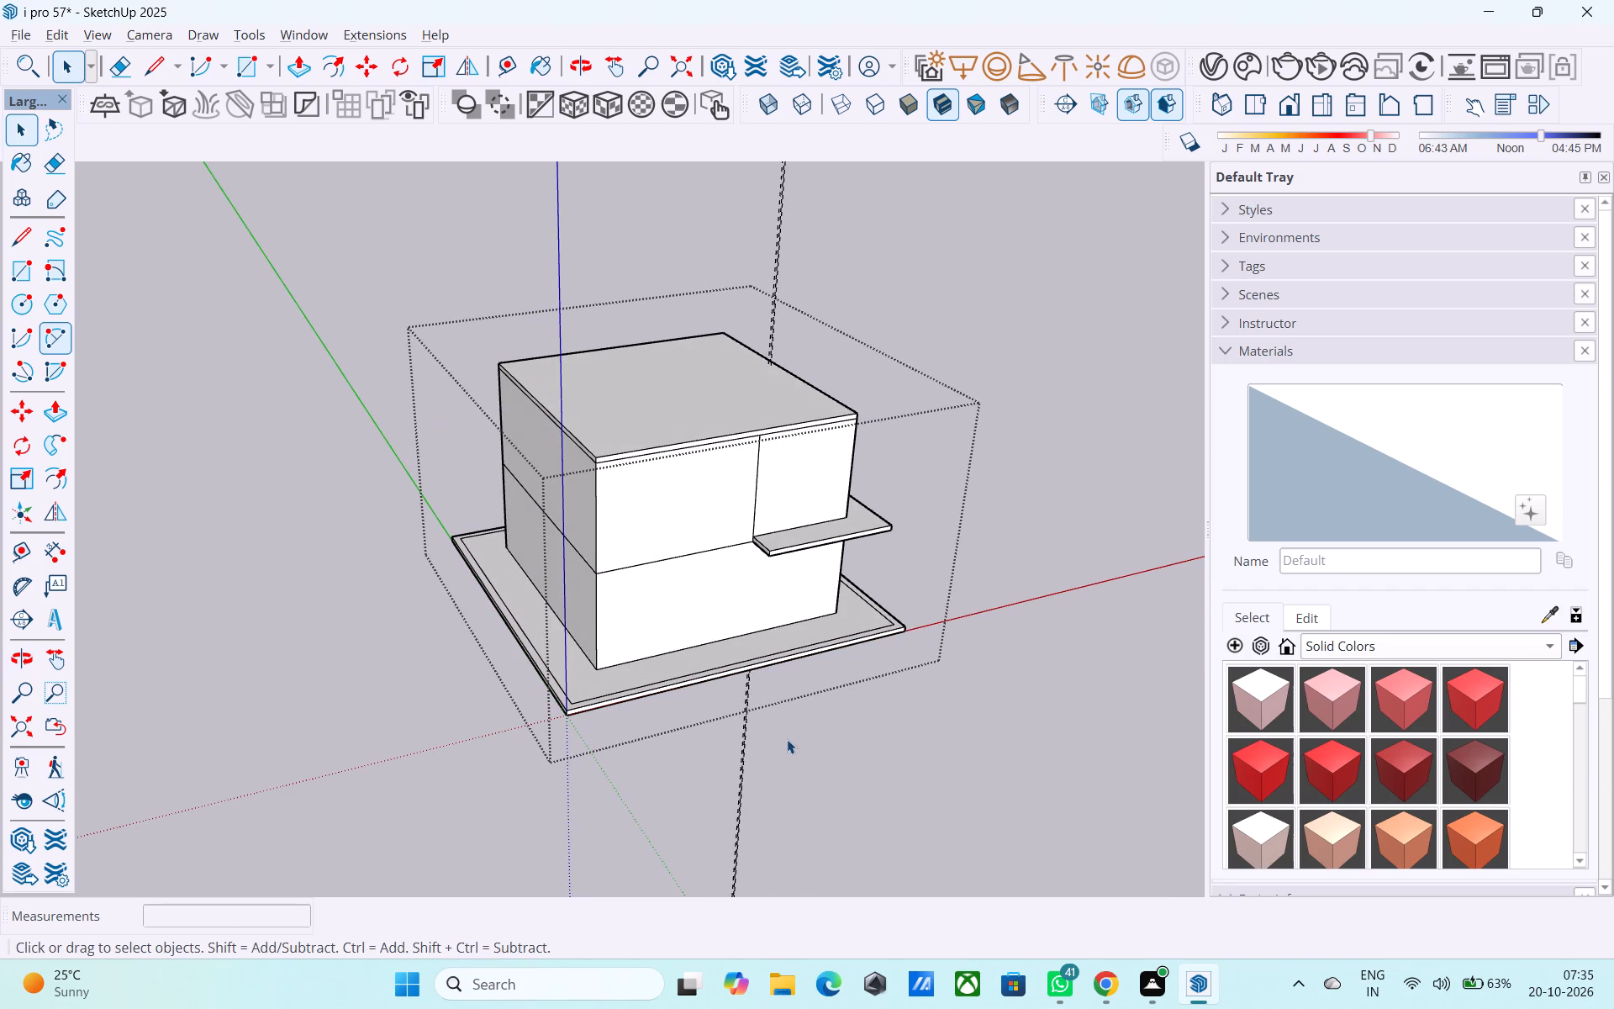
# Erase the storey line and its leftover stubs from the outer wall opposite the door side.
pyautogui.moveTo(503, 532); pyautogui.dragTo(593, 434, button='middle')
pyautogui.scroll(5, 618, 486)
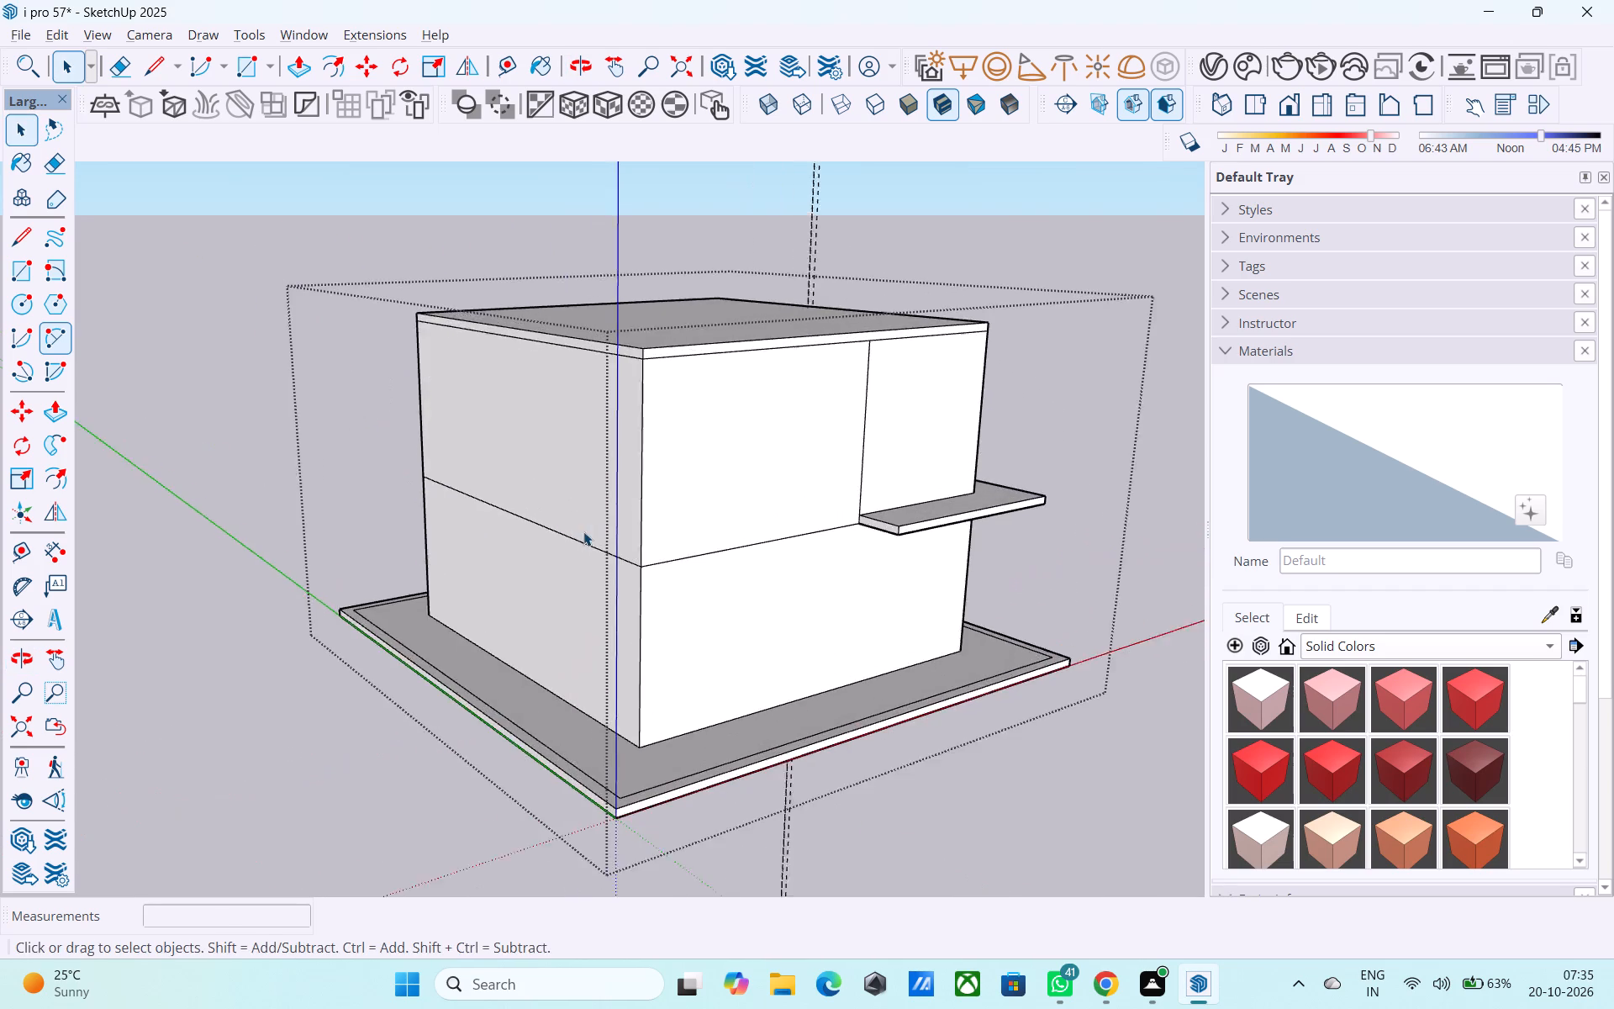
pyautogui.moveTo(572, 525); pyautogui.dragTo(479, 584, button='middle')
pyautogui.scroll(2, 492, 612)
pyautogui.scroll(3, 566, 592)
pyautogui.press('e')
pyautogui.moveTo(578, 533); pyautogui.dragTo(576, 549)
pyautogui.moveTo(568, 560); pyautogui.dragTo(561, 593)
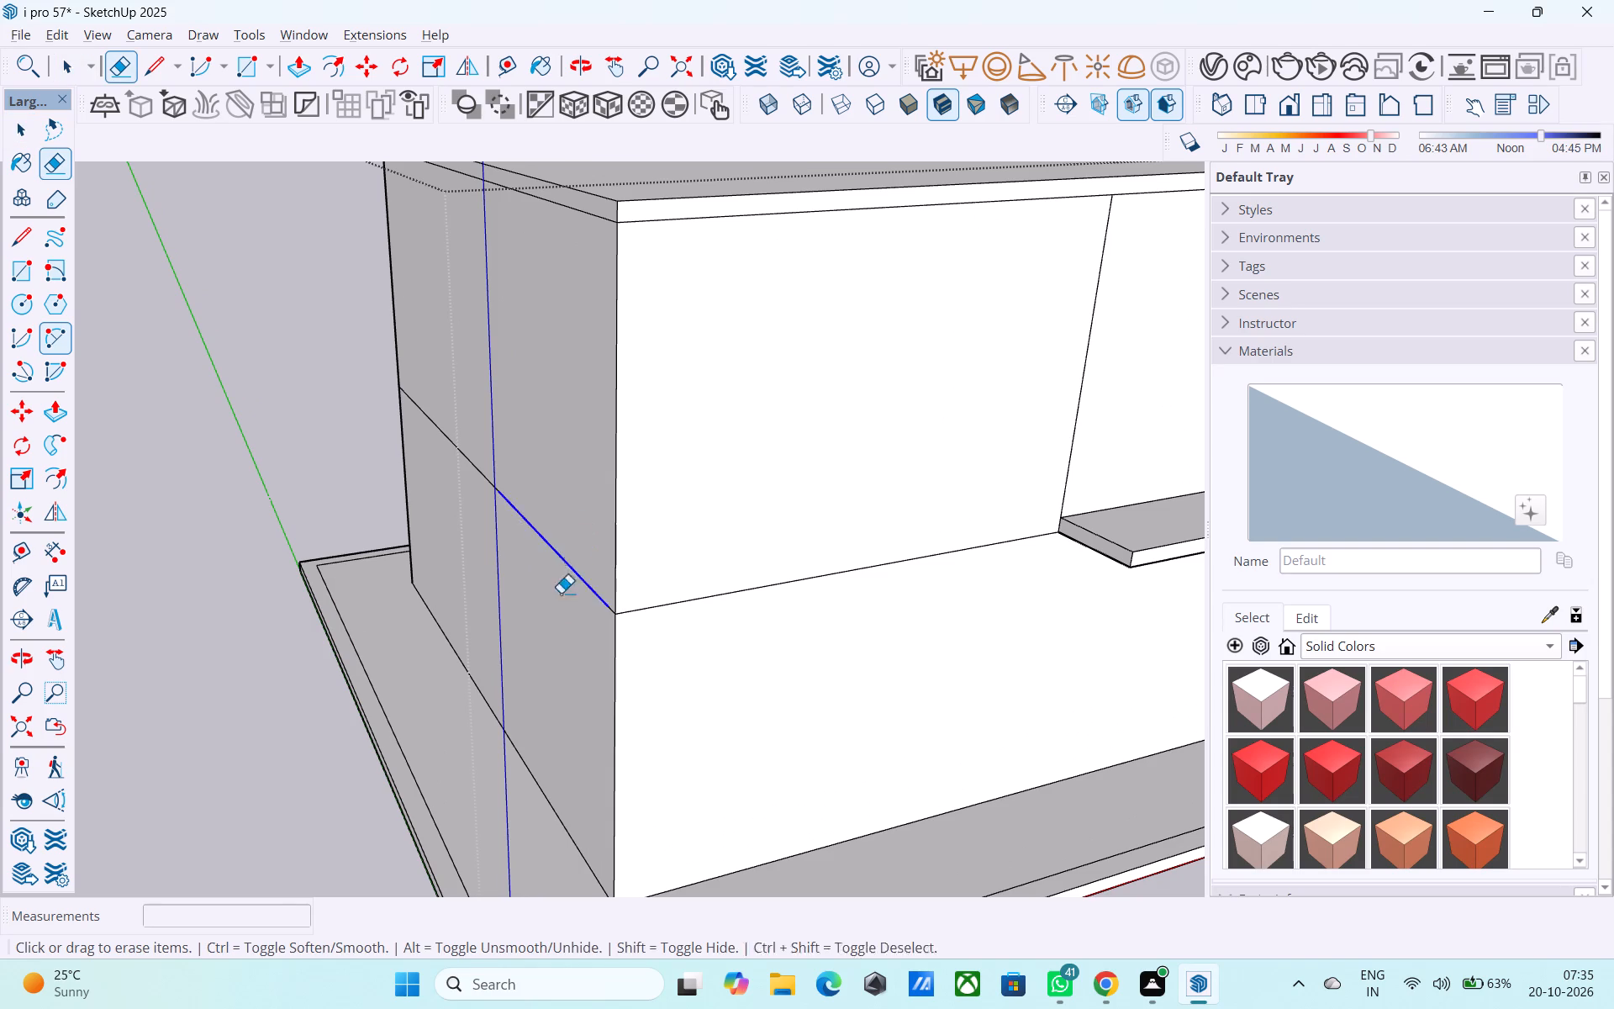
pyautogui.moveTo(561, 593); pyautogui.dragTo(557, 601)
pyautogui.press('space')
pyautogui.press('e')
pyautogui.moveTo(467, 462); pyautogui.dragTo(446, 481)
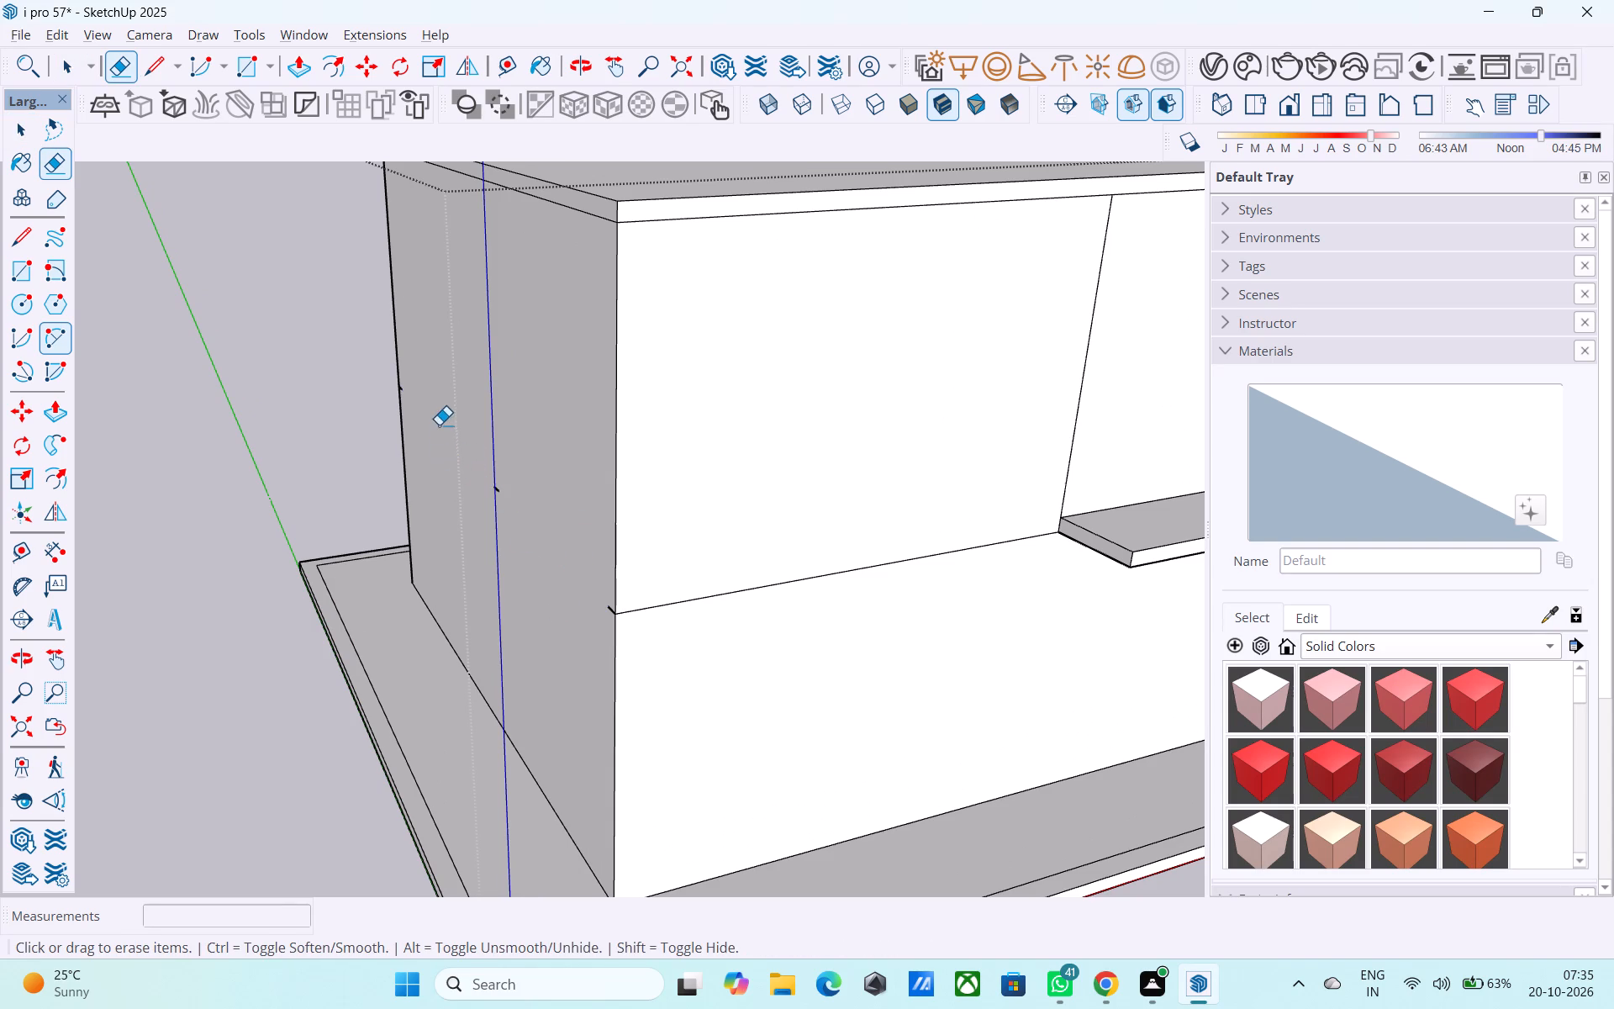
pyautogui.moveTo(443, 425); pyautogui.dragTo(442, 403)
pyautogui.moveTo(481, 481); pyautogui.dragTo(521, 520)
pyautogui.moveTo(503, 505); pyautogui.dragTo(485, 474)
pyautogui.moveTo(496, 481); pyautogui.dragTo(501, 493)
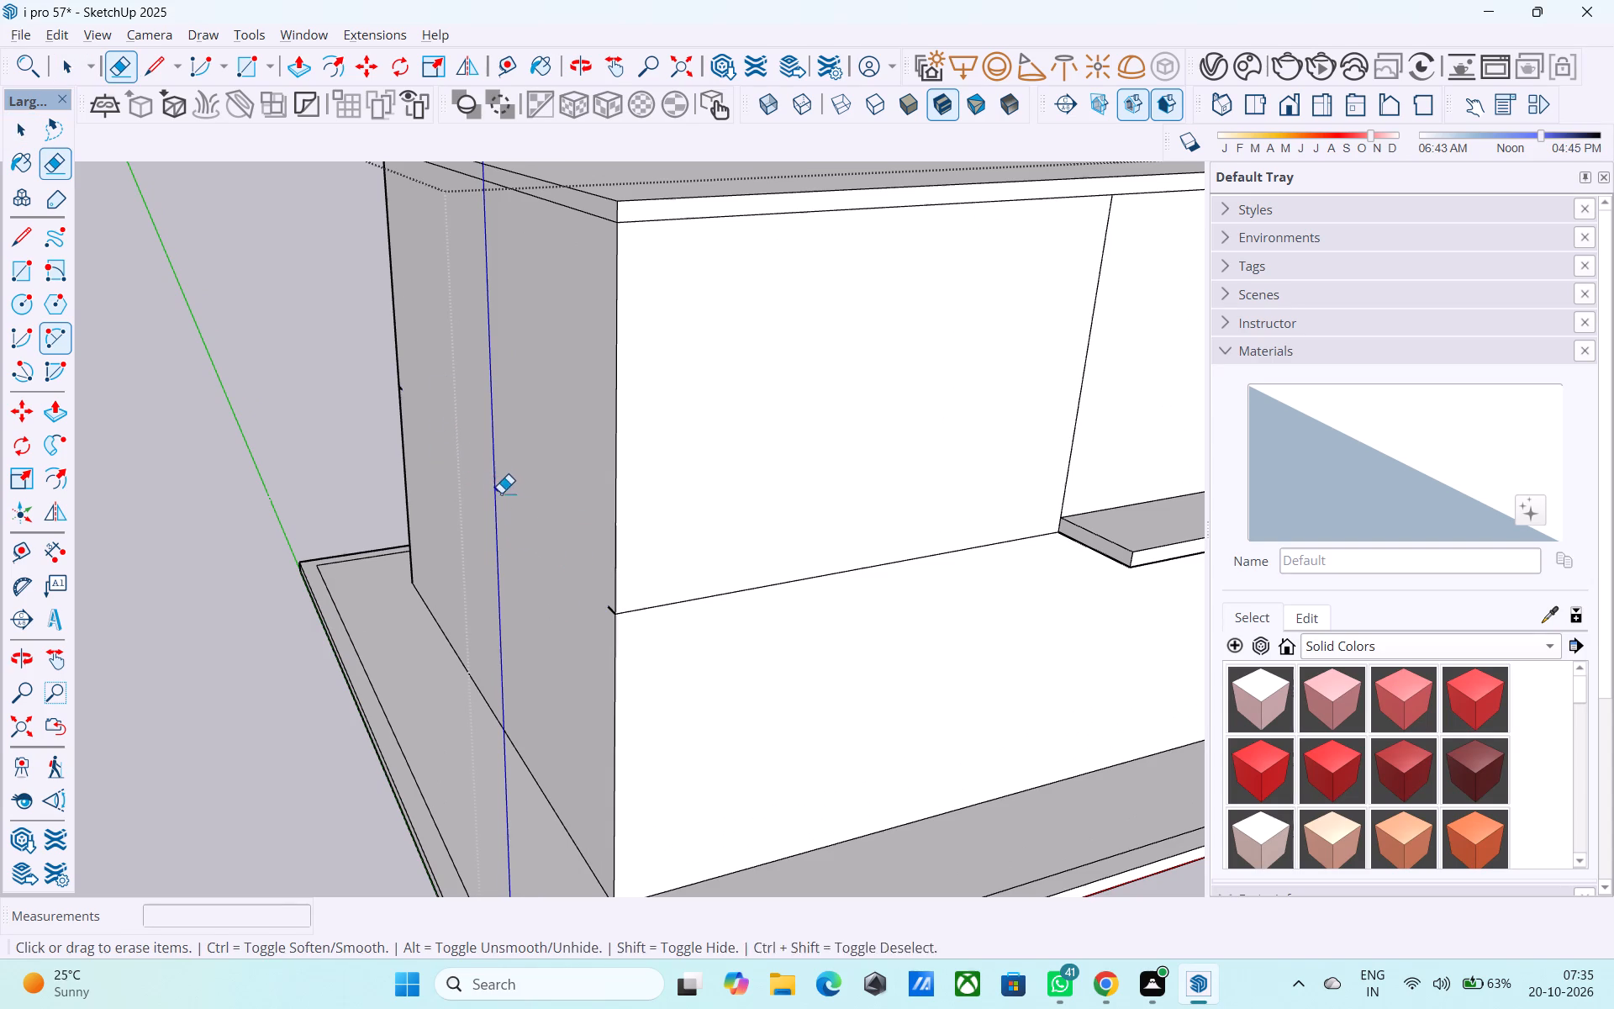
pyautogui.click(497, 488)
pyautogui.click(494, 494)
pyautogui.moveTo(497, 478); pyautogui.dragTo(498, 504)
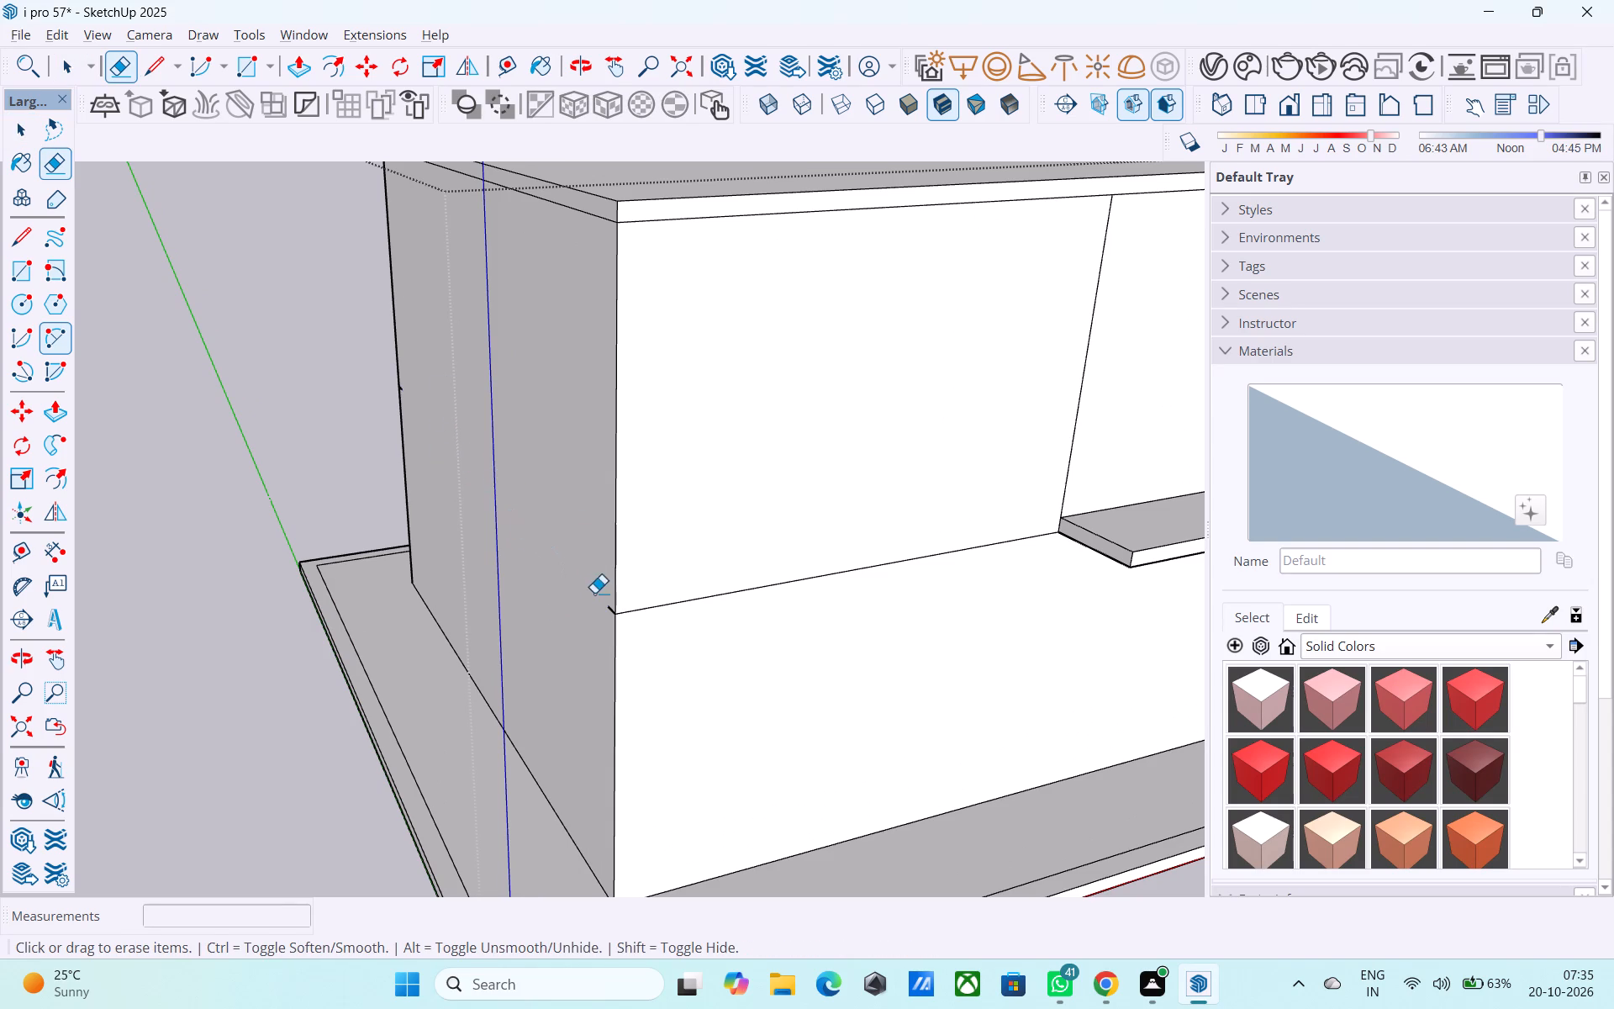
pyautogui.moveTo(609, 605); pyautogui.dragTo(606, 621)
pyautogui.press('space')
# Push/Pull the full-height outer wall face opposite the door side outward 4'.
pyautogui.click(575, 580)
pyautogui.press('p')
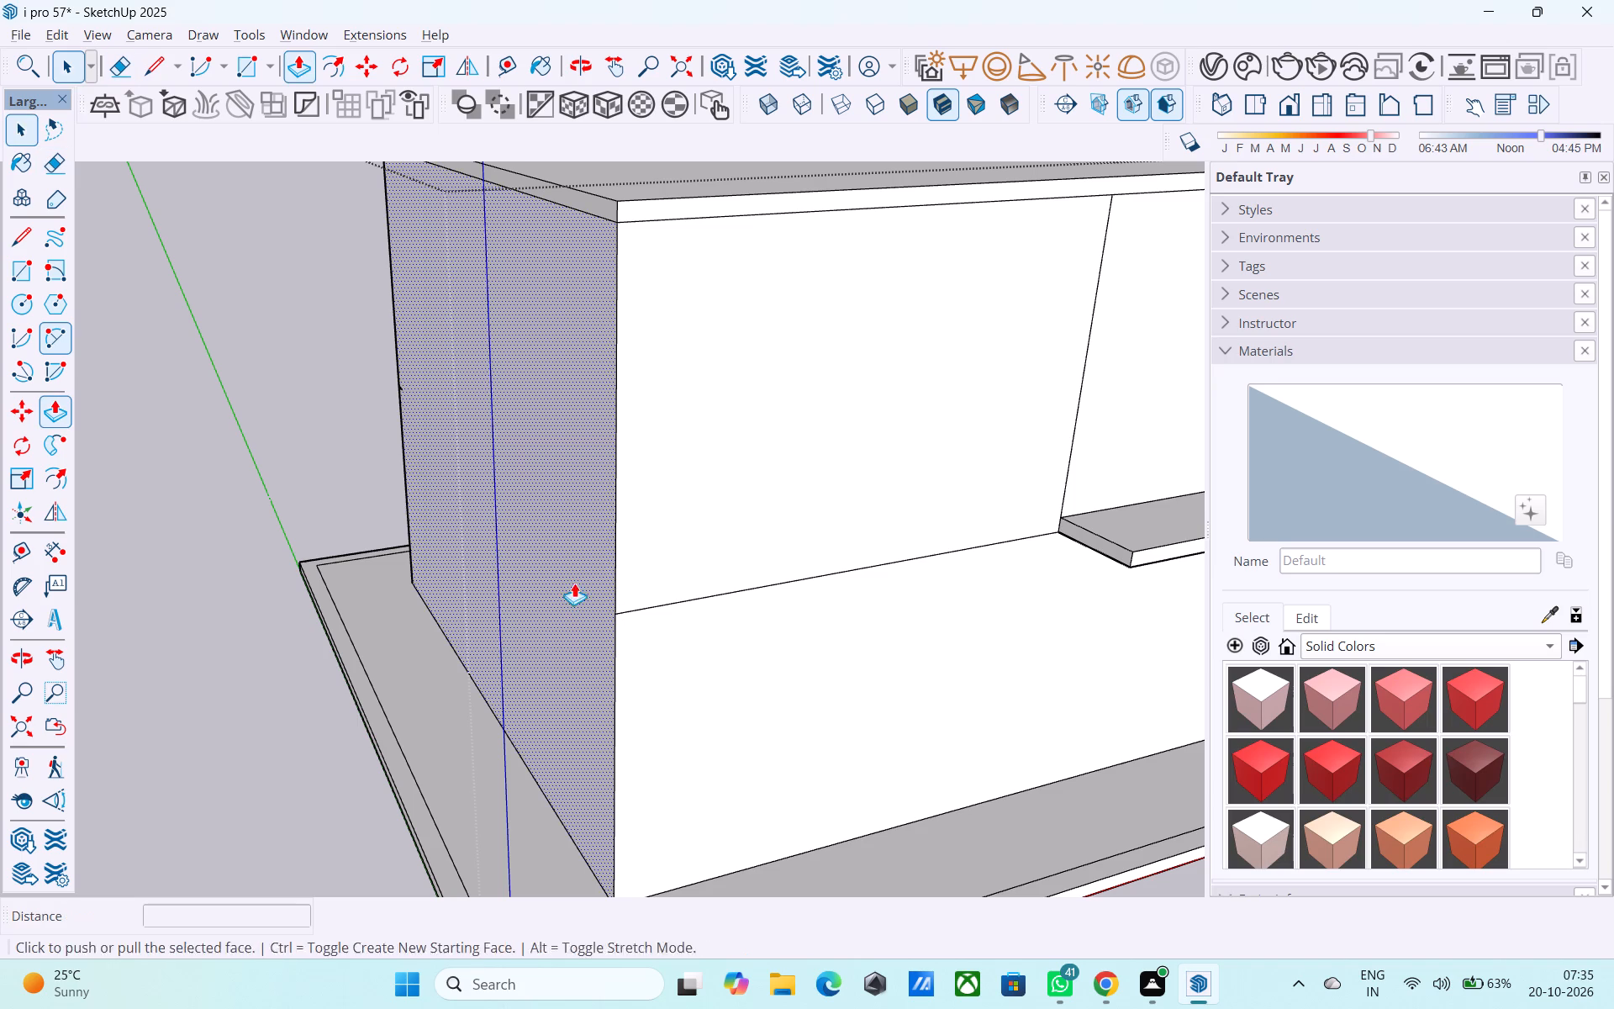
pyautogui.click(574, 582)
pyautogui.scroll(-1, 528, 594)
pyautogui.moveTo(522, 587); pyautogui.dragTo(427, 341, button='middle')
pyautogui.scroll(-4, 427, 351)
pyautogui.moveTo(400, 514); pyautogui.dragTo(438, 703, button='middle')
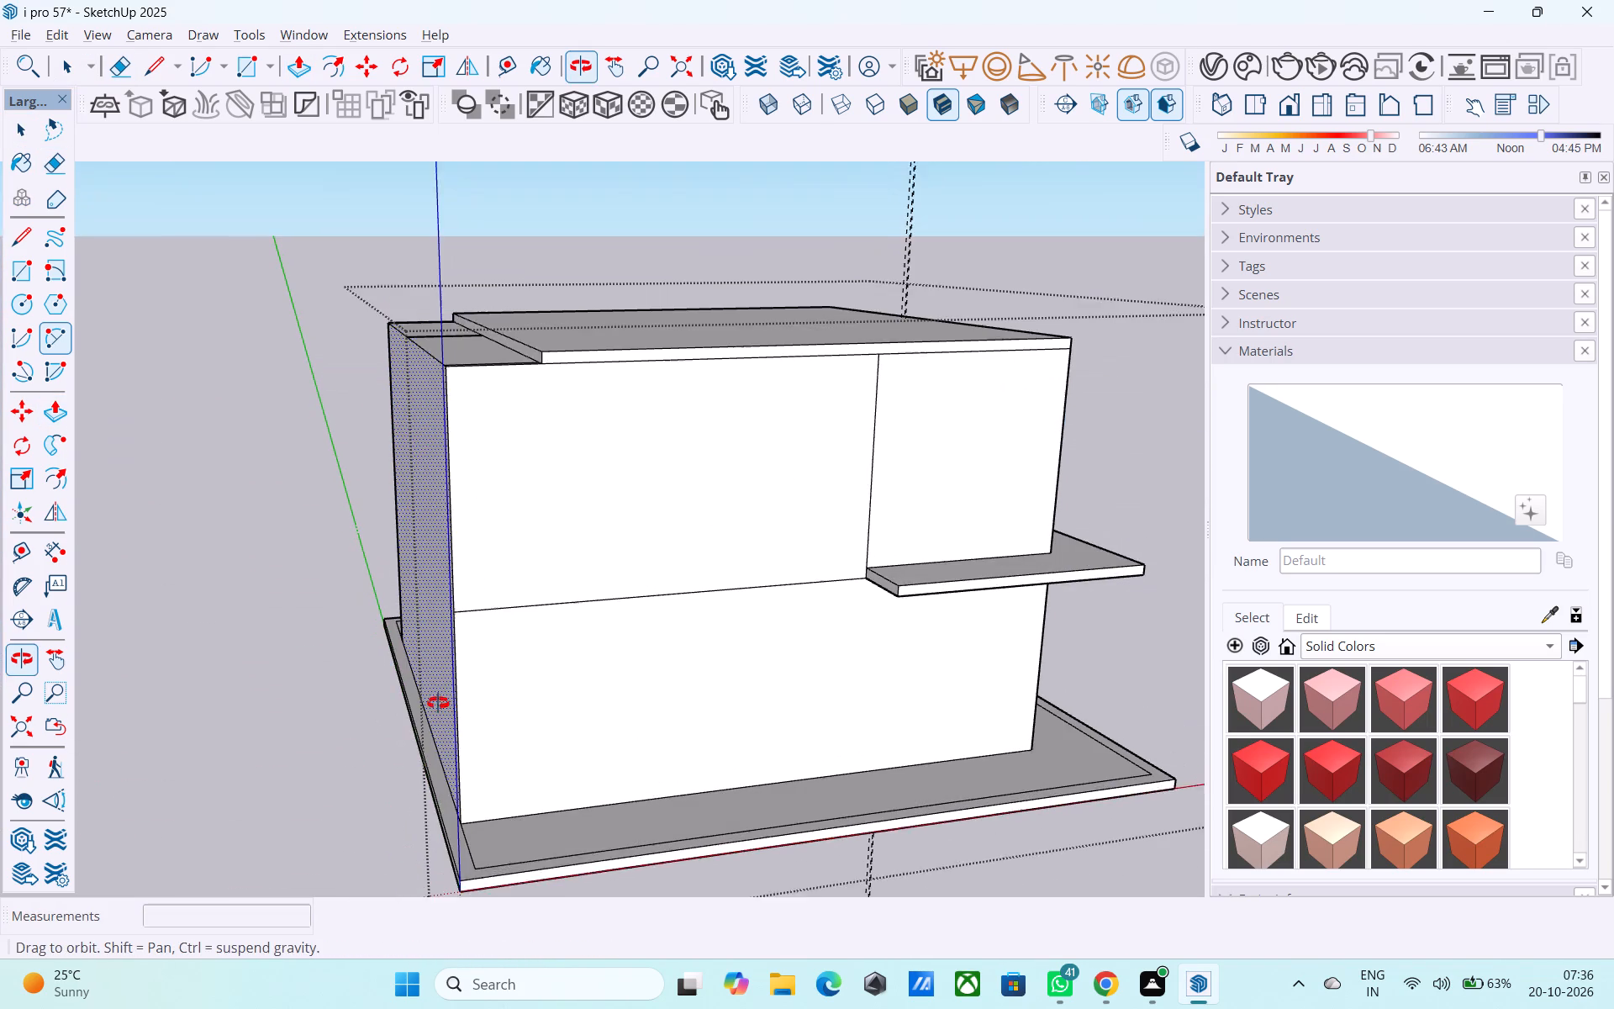
pyautogui.moveTo(438, 703); pyautogui.dragTo(438, 704, button='middle')
pyautogui.click(440, 744)
# Push/Pull the roof slab's edge face opposite the door side outward 4', flush with the extended wall.
pyautogui.moveTo(433, 542); pyautogui.dragTo(573, 719, button='middle')
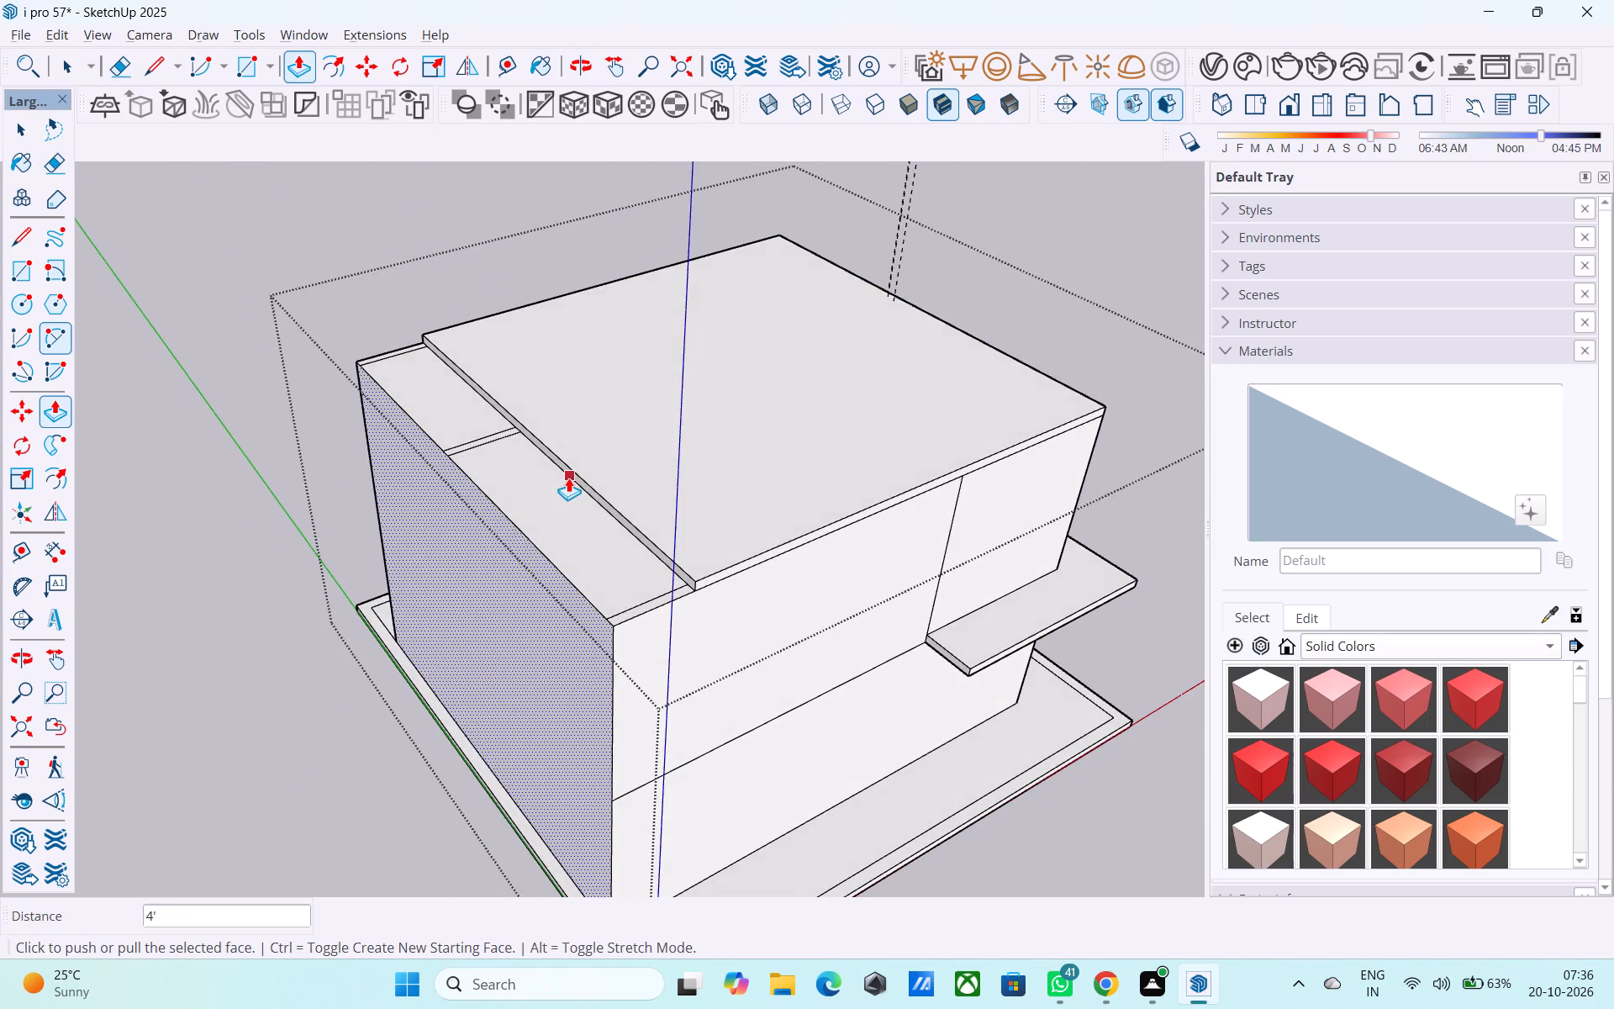
pyautogui.scroll(6, 568, 476)
pyautogui.press('space')
pyautogui.click(586, 483)
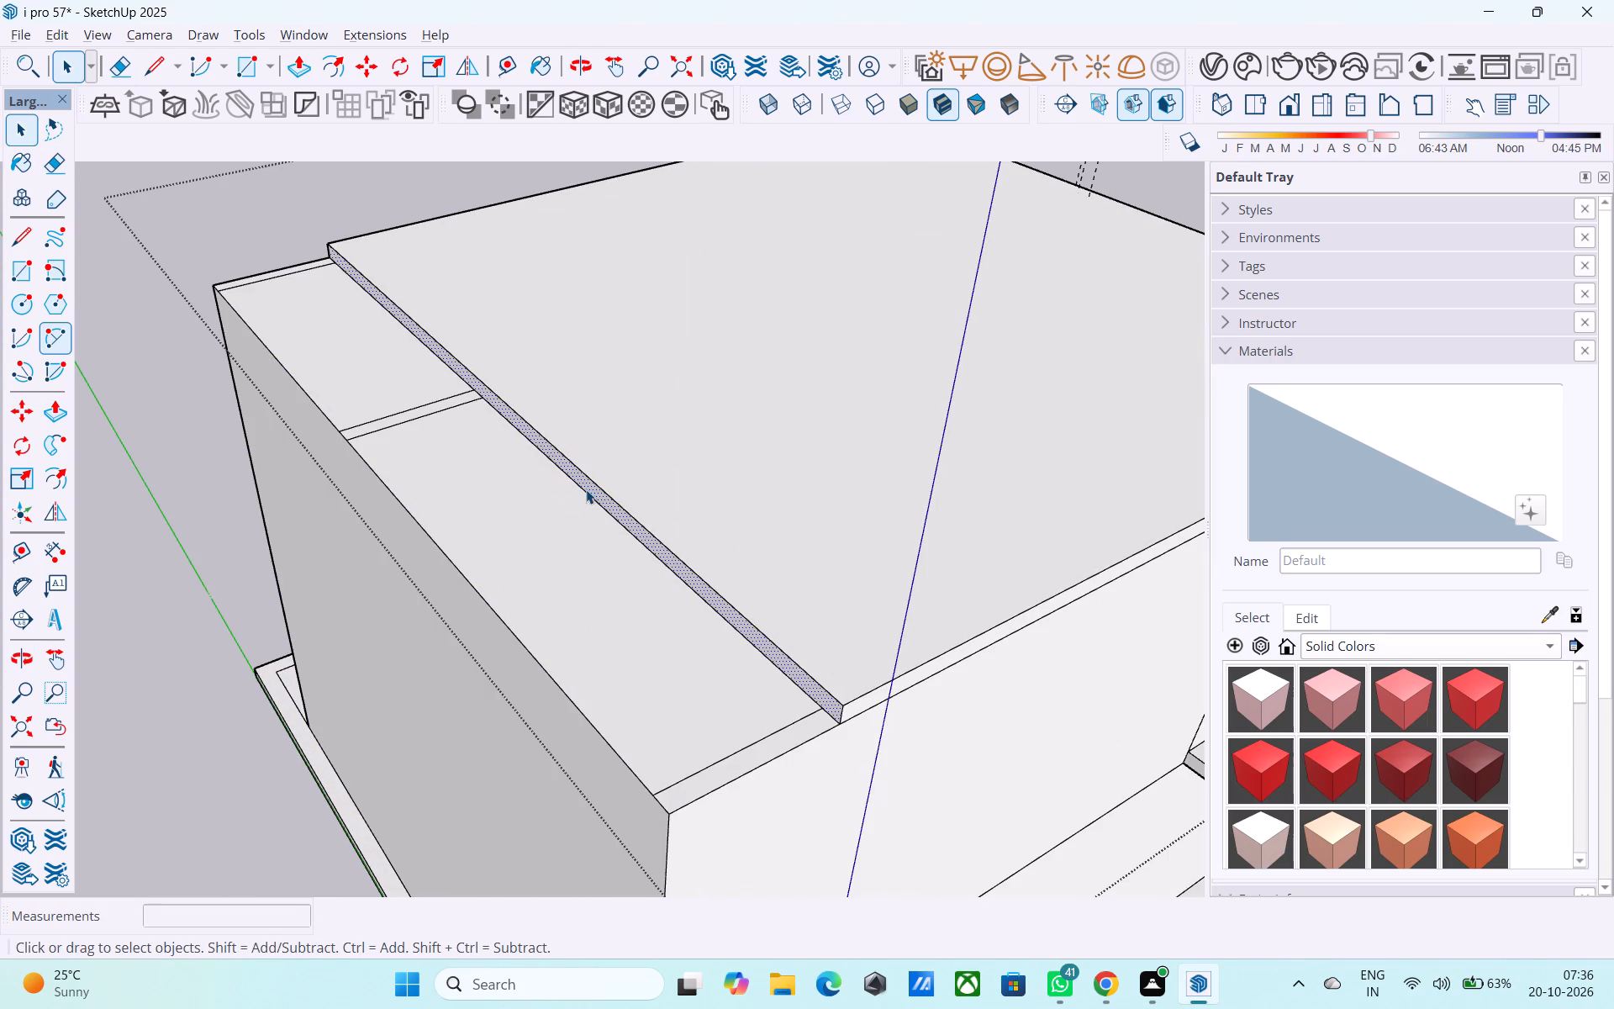
pyautogui.press('p')
pyautogui.click(586, 489)
pyautogui.click(476, 594)
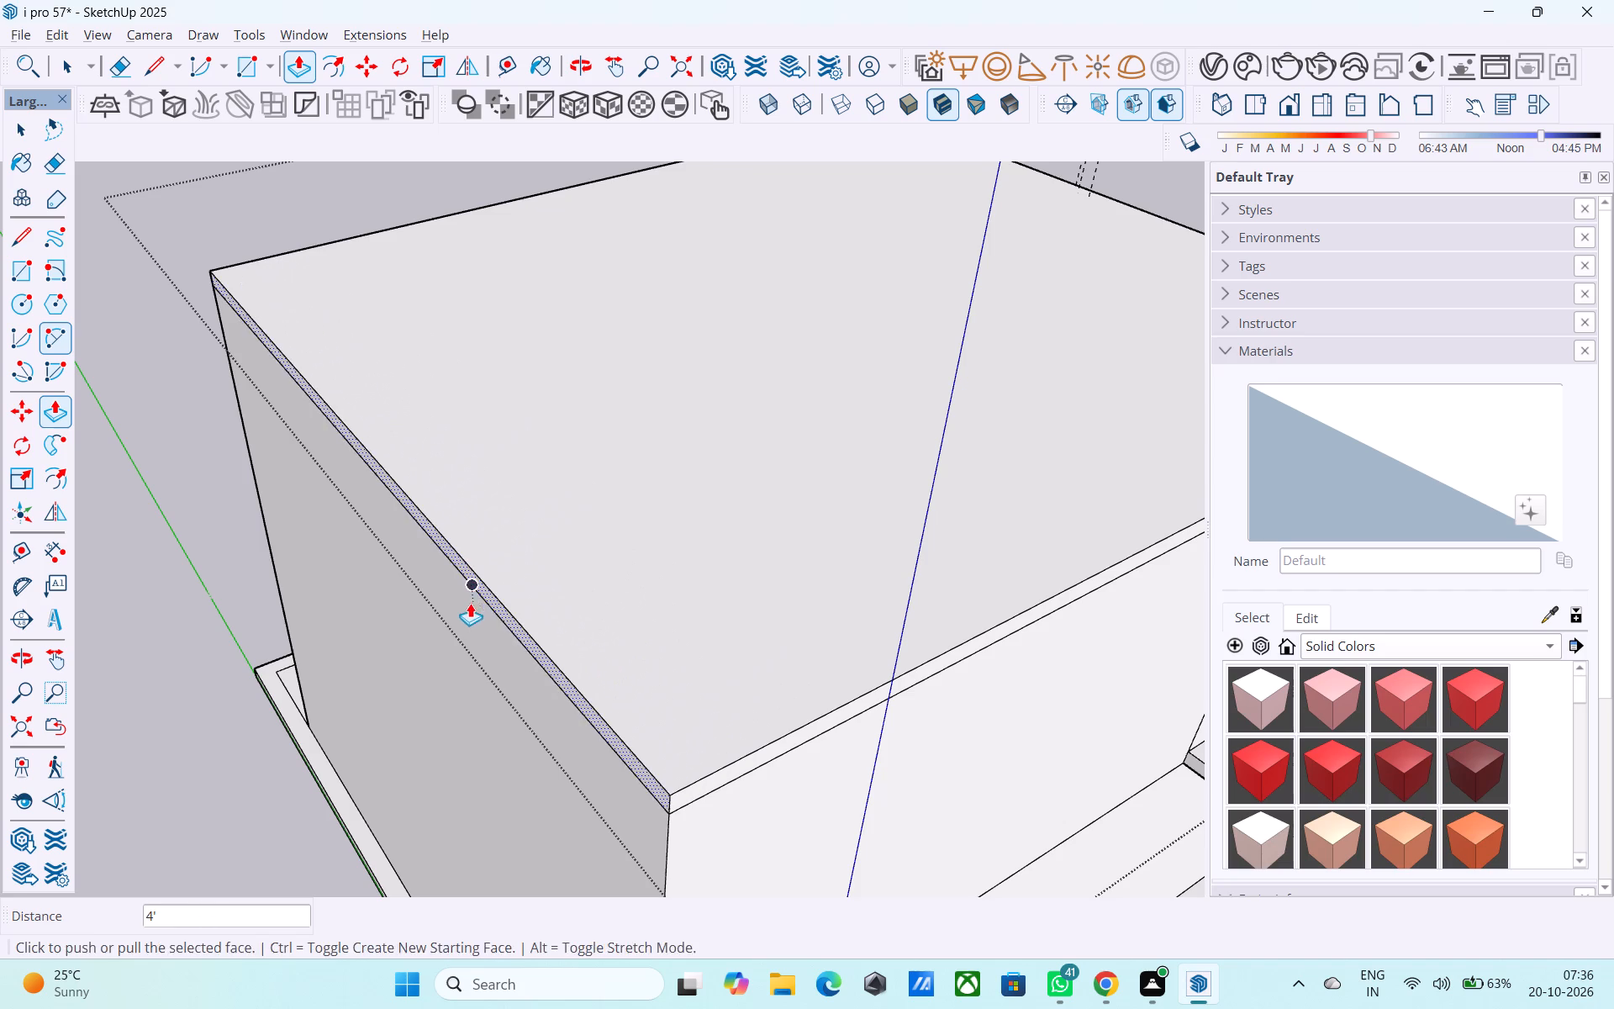
# Examine the extended house from above and below, including the roof slab edges and the corner overhang's underside.
pyautogui.moveTo(470, 602); pyautogui.dragTo(170, 521, button='middle')
pyautogui.scroll(-13, 155, 526)
pyautogui.scroll(-2, 213, 596)
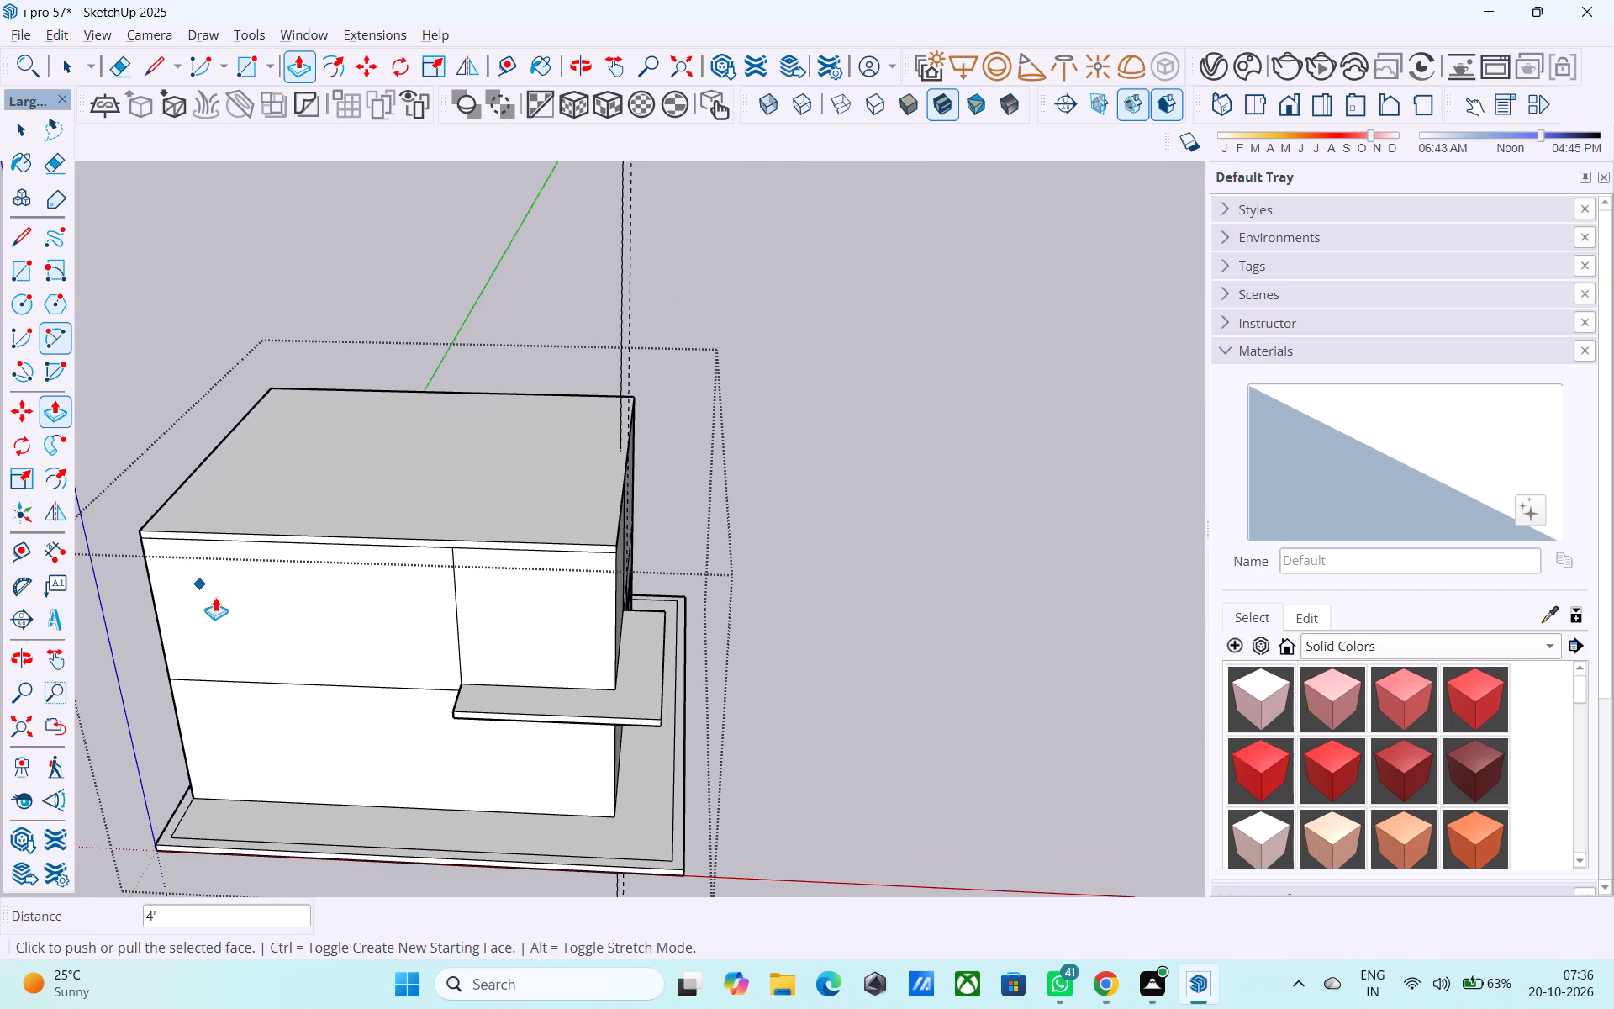
pyautogui.scroll(-7, 215, 597)
pyautogui.moveTo(551, 737); pyautogui.dragTo(208, 454, button='middle')
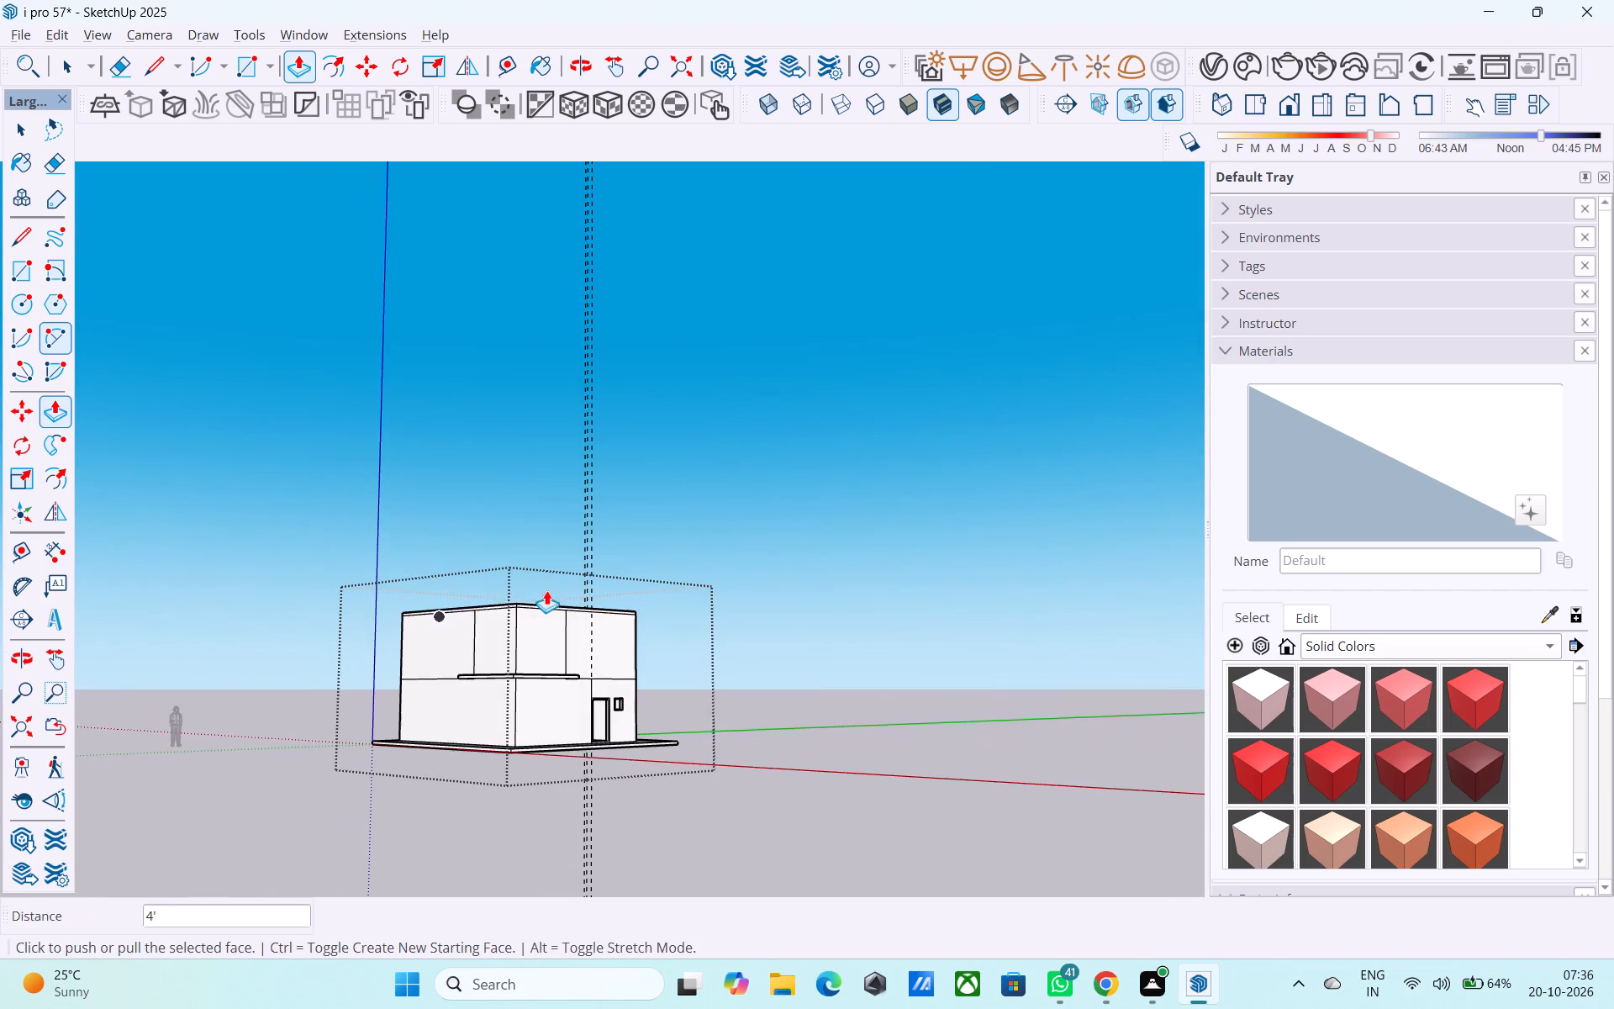
pyautogui.moveTo(546, 589); pyautogui.dragTo(478, 599, button='middle')
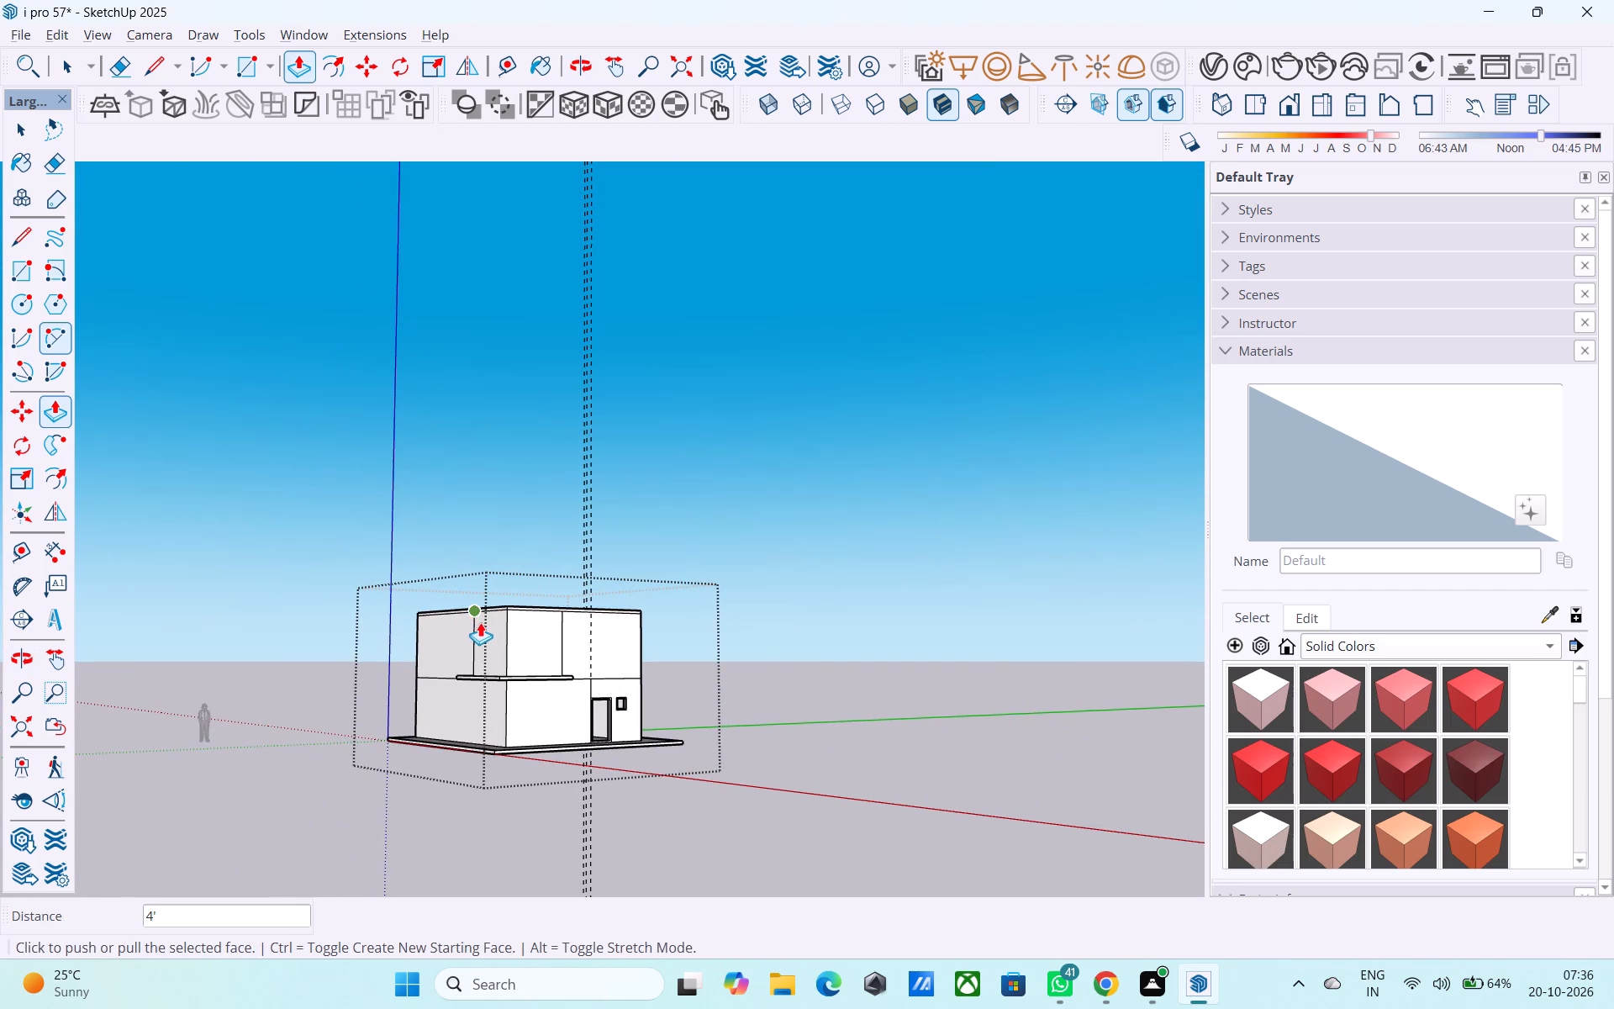
pyautogui.moveTo(481, 622); pyautogui.dragTo(562, 723, button='middle')
pyautogui.scroll(8, 567, 658)
pyautogui.scroll(-3, 555, 615)
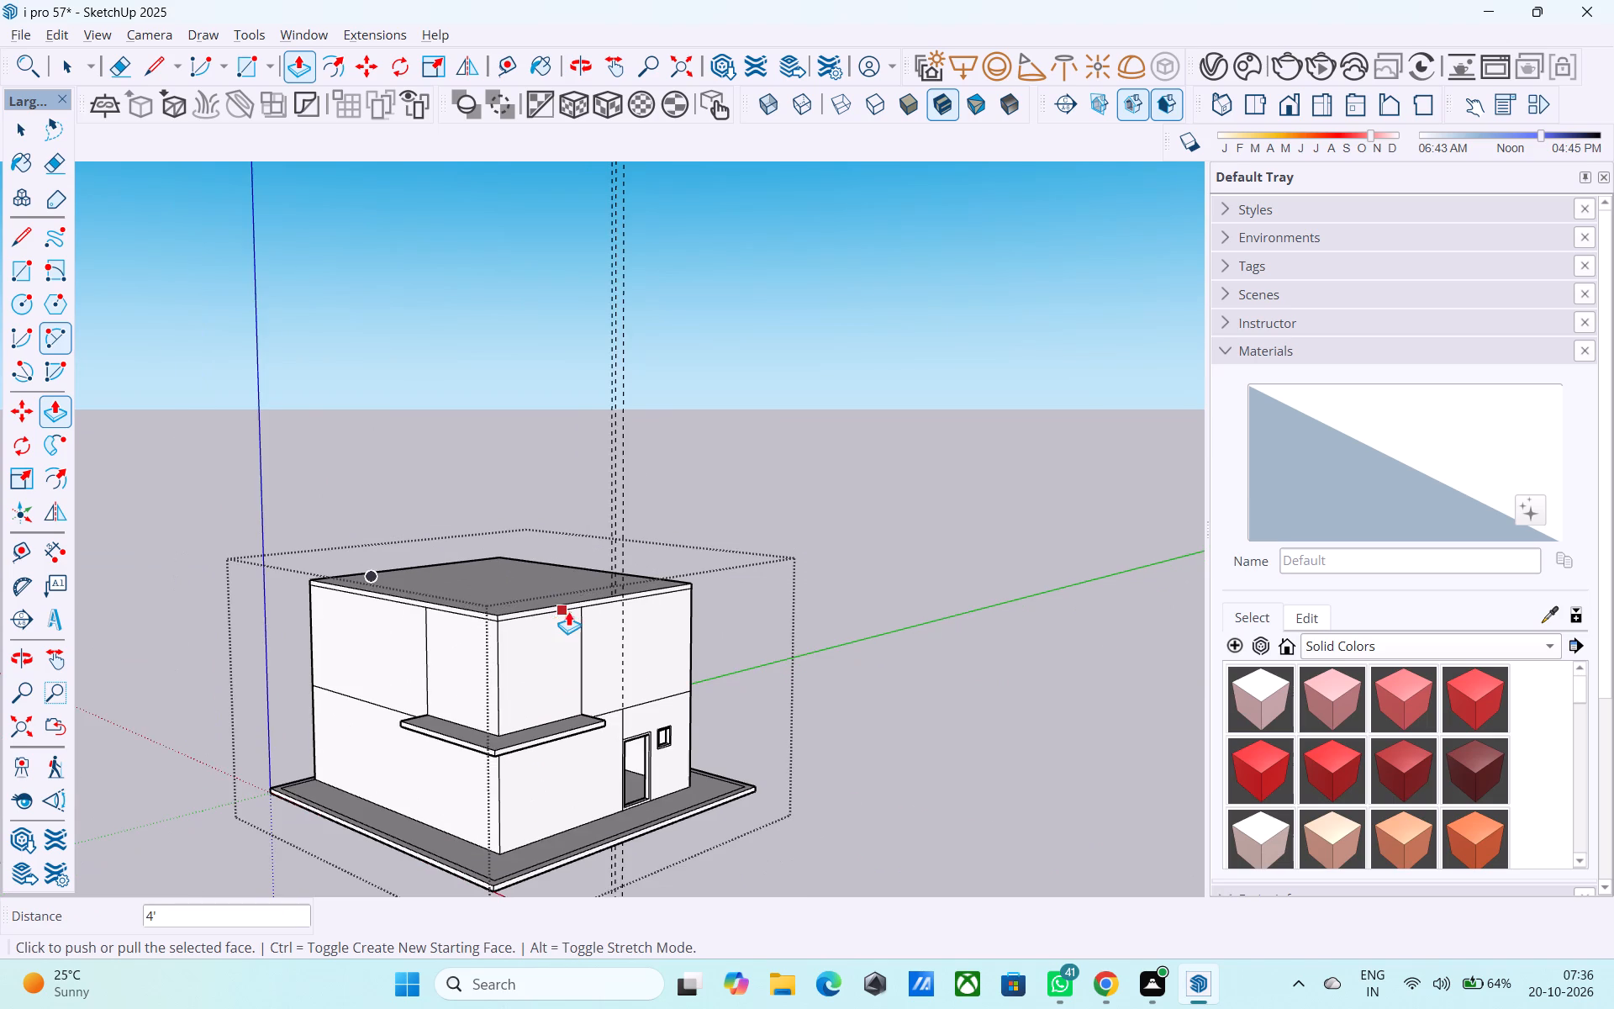
pyautogui.scroll(-1, 799, 489)
pyautogui.scroll(5, 682, 584)
pyautogui.scroll(-2, 626, 621)
pyautogui.moveTo(626, 621); pyautogui.dragTo(861, 442, button='middle')
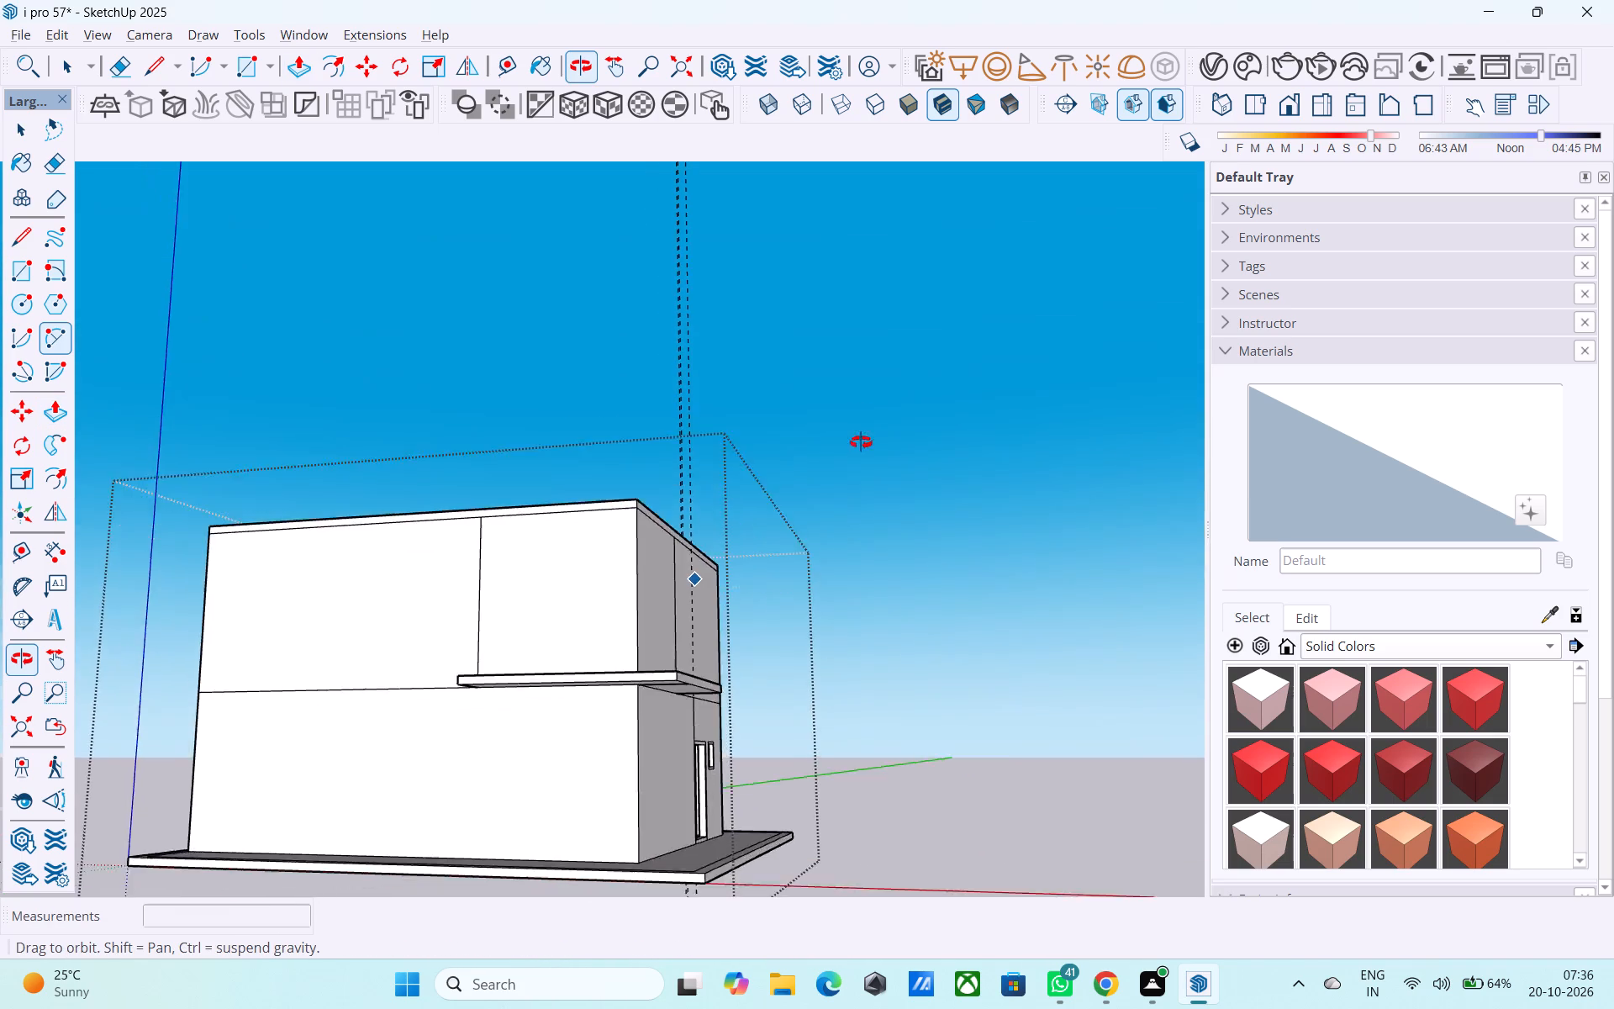
pyautogui.moveTo(861, 442); pyautogui.dragTo(862, 404, button='middle')
pyautogui.moveTo(832, 550); pyautogui.dragTo(498, 404, button='middle')
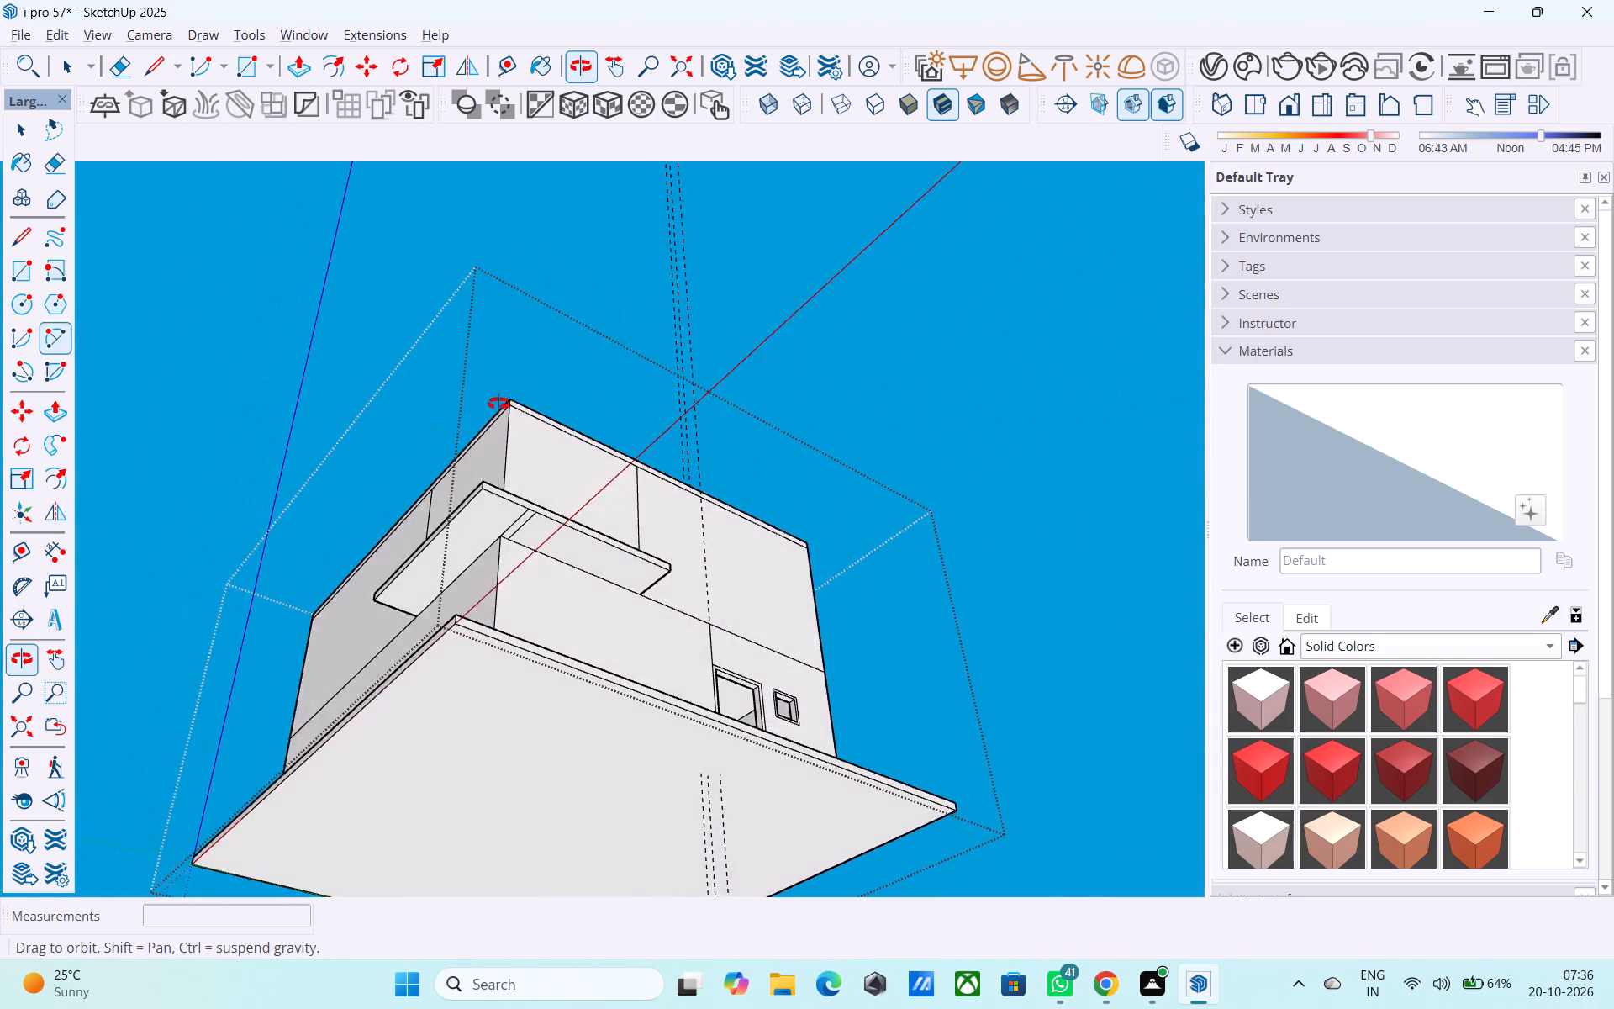
pyautogui.moveTo(498, 404); pyautogui.dragTo(462, 379, button='middle')
pyautogui.scroll(2, 457, 462)
pyautogui.moveTo(467, 521); pyautogui.dragTo(394, 538, button='middle')
pyautogui.scroll(4, 411, 544)
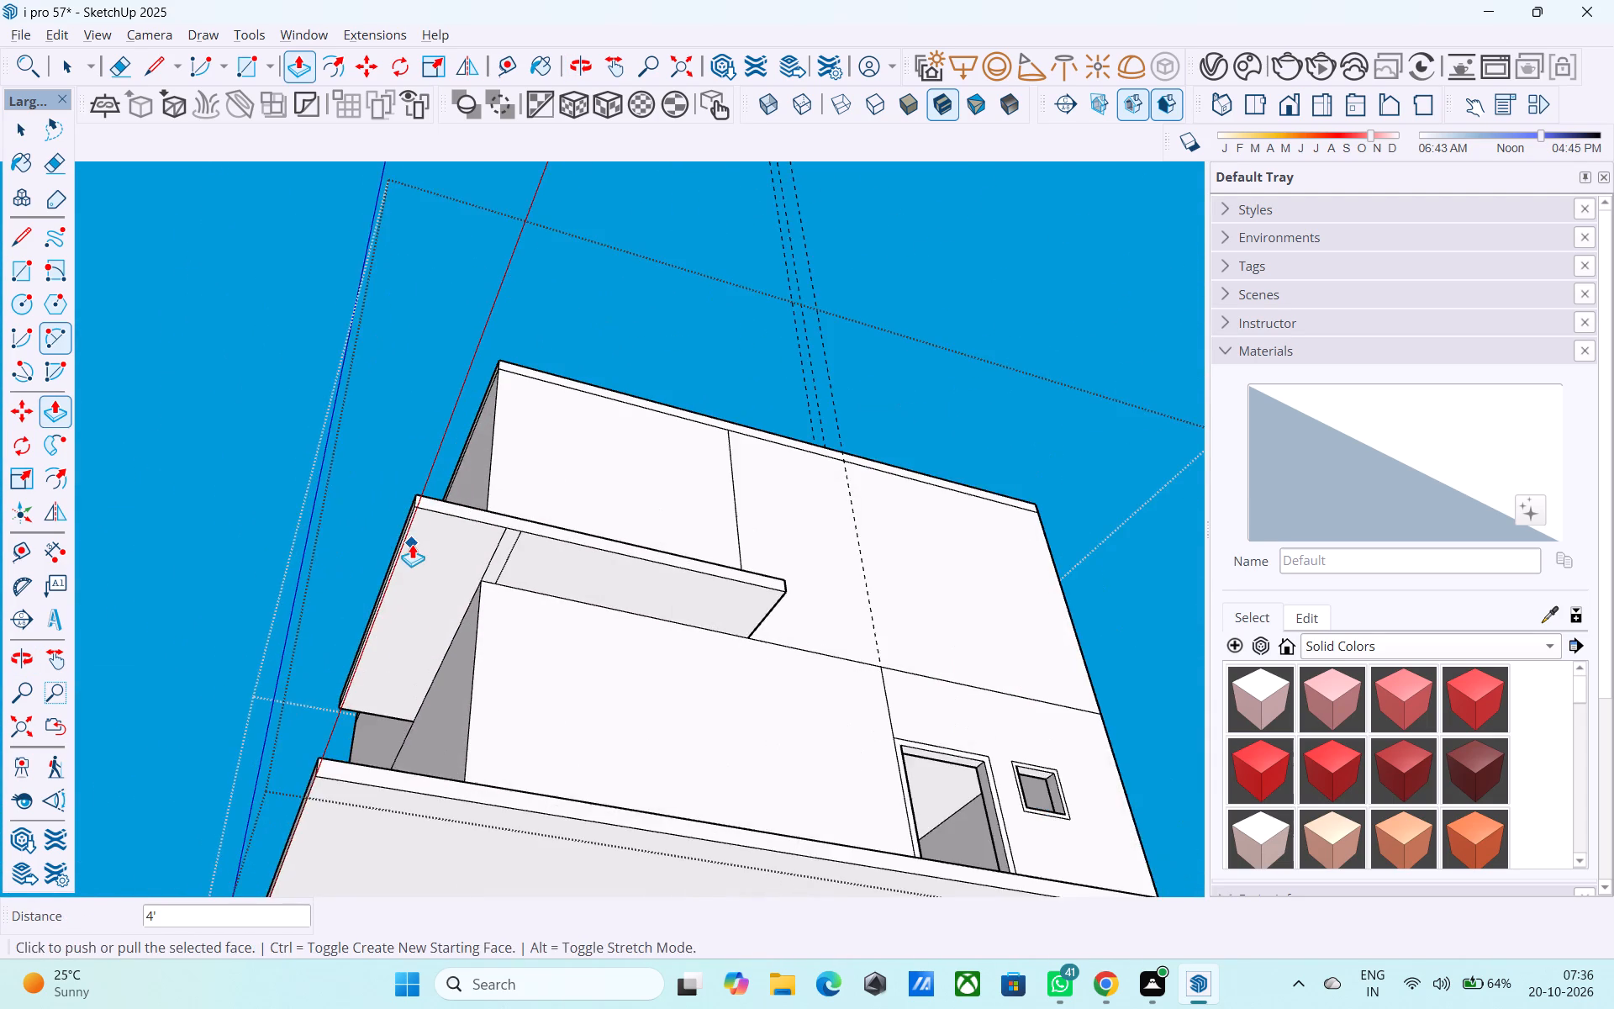
pyautogui.moveTo(412, 543); pyautogui.dragTo(524, 652, button='middle')
pyautogui.scroll(4, 503, 582)
pyautogui.moveTo(503, 580); pyautogui.dragTo(525, 587, button='middle')
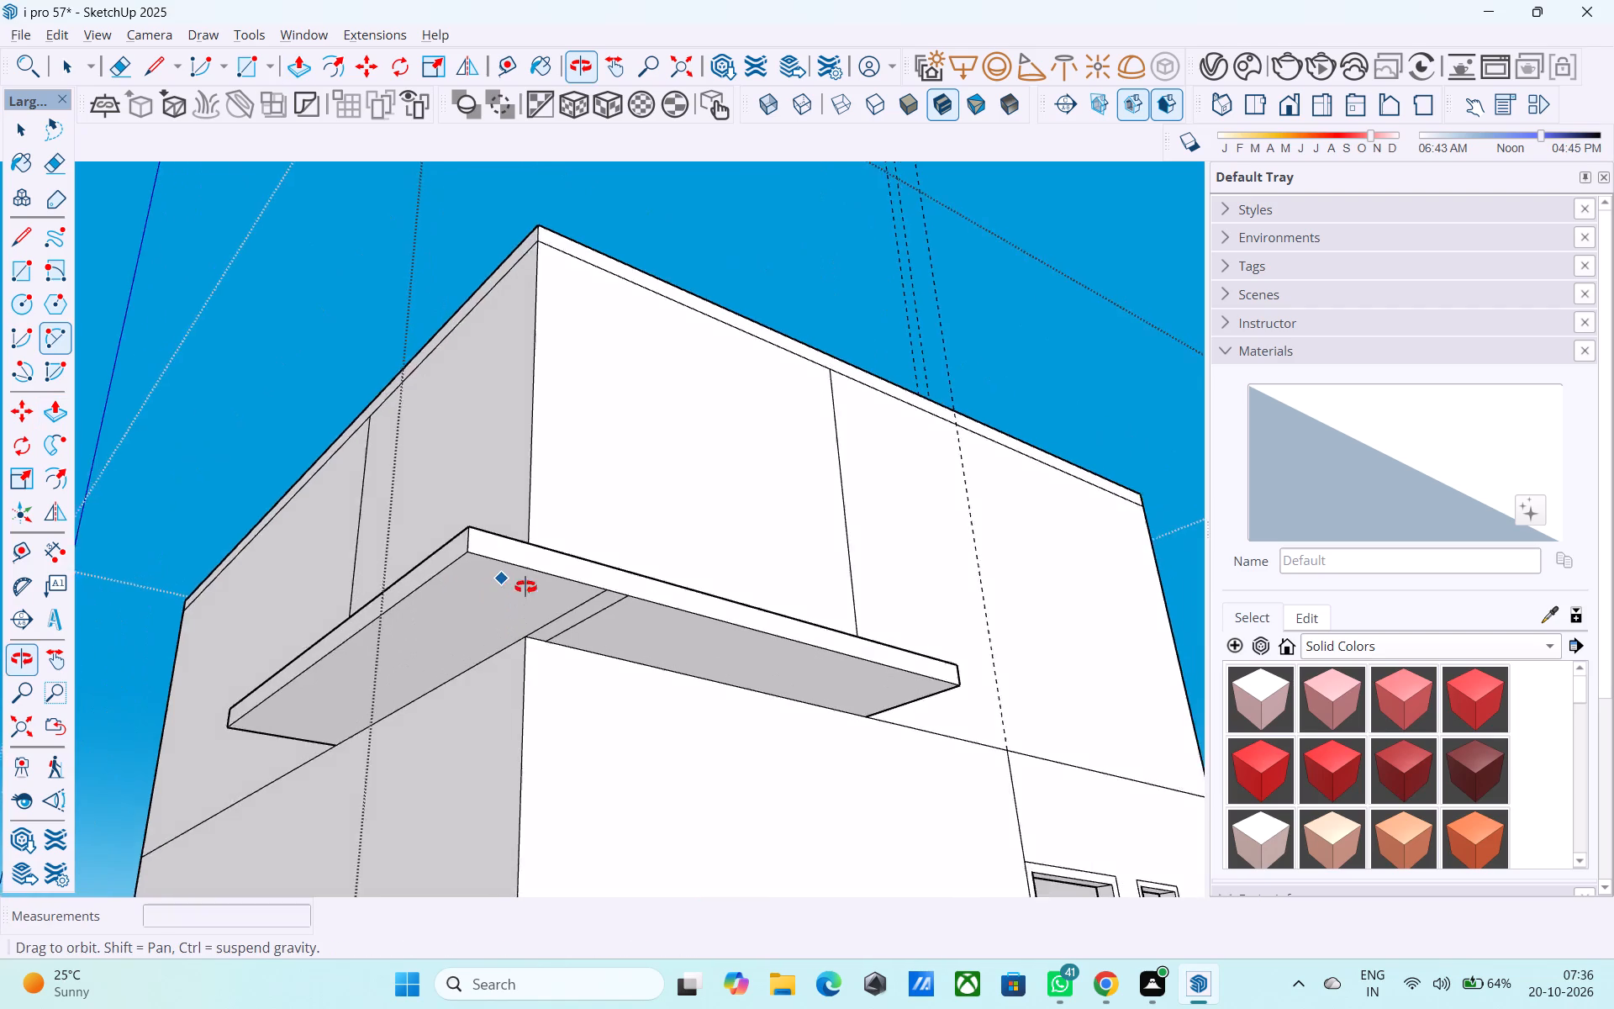
pyautogui.moveTo(525, 587); pyautogui.dragTo(554, 537, button='middle')
pyautogui.scroll(-5, 769, 504)
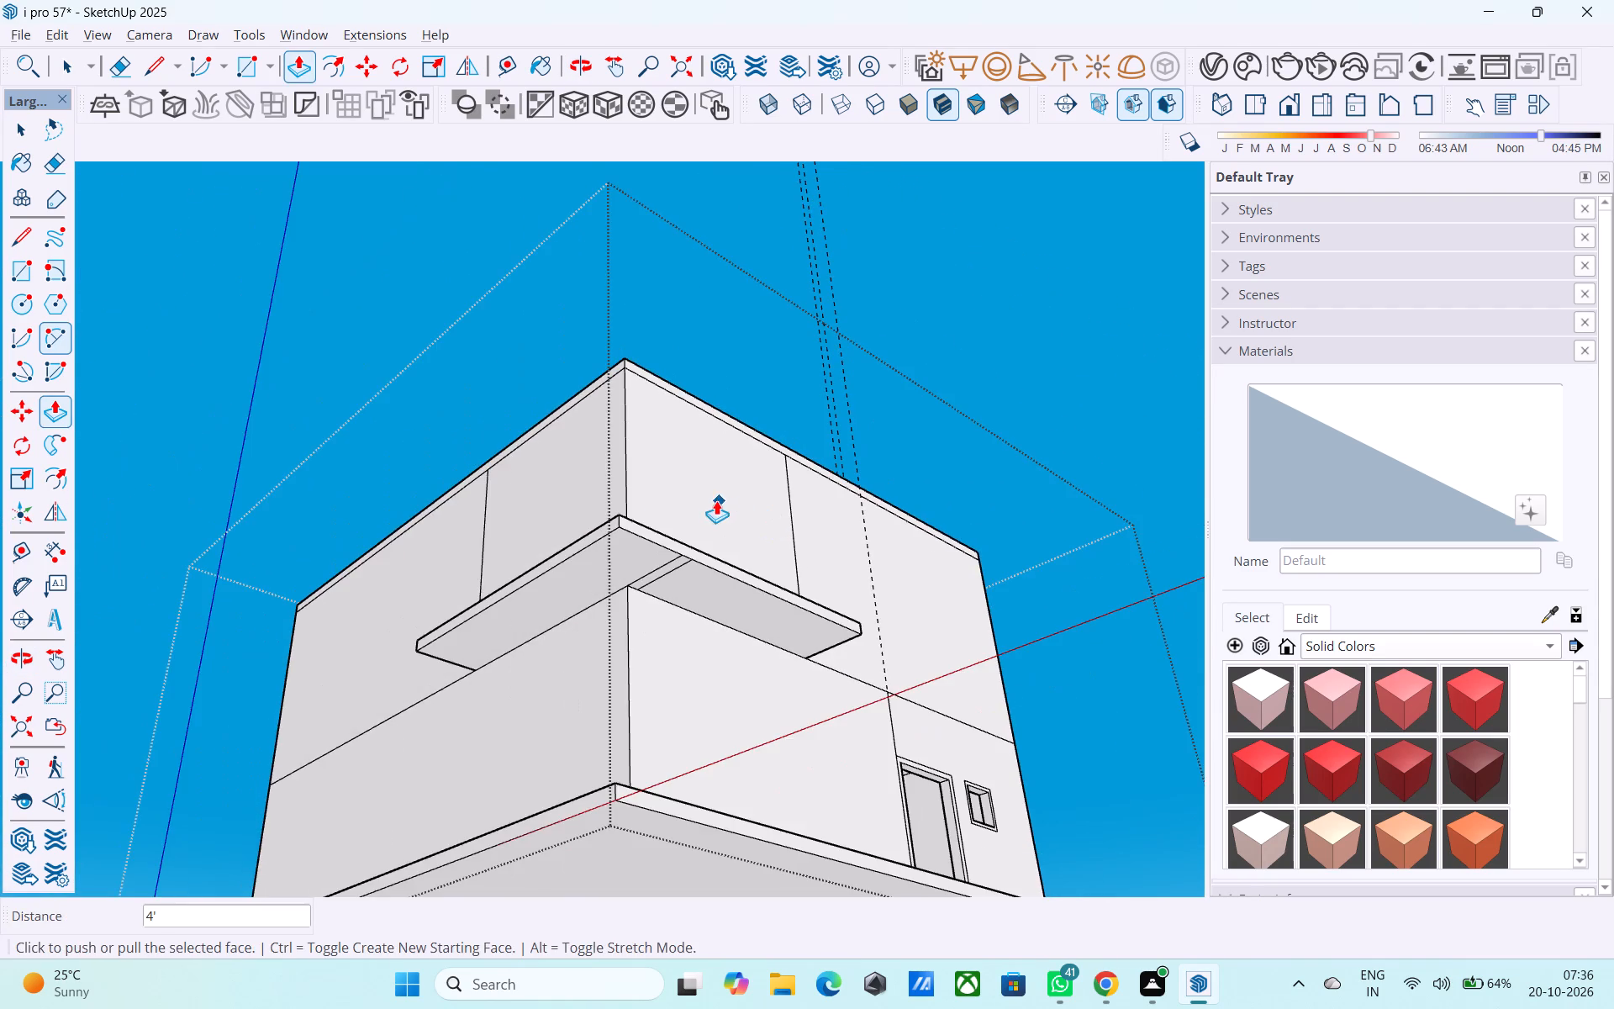
pyautogui.moveTo(703, 494); pyautogui.dragTo(713, 415, button='middle')
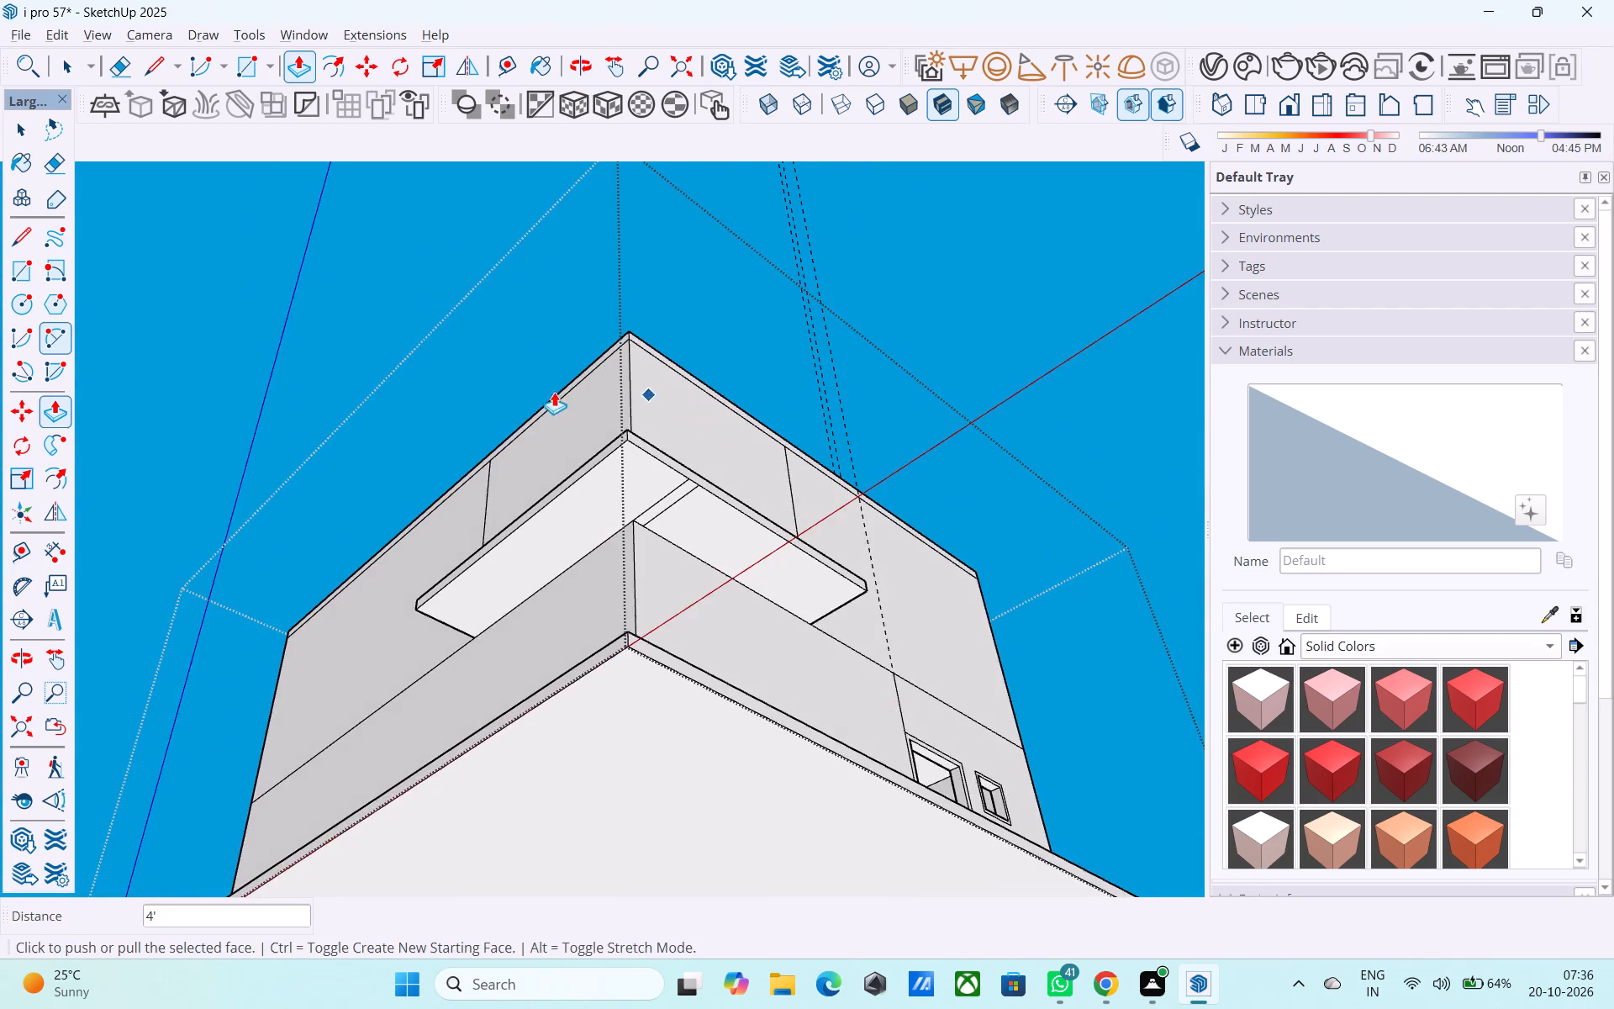
pyautogui.scroll(3, 549, 384)
pyautogui.moveTo(557, 372); pyautogui.dragTo(565, 827, button='middle')
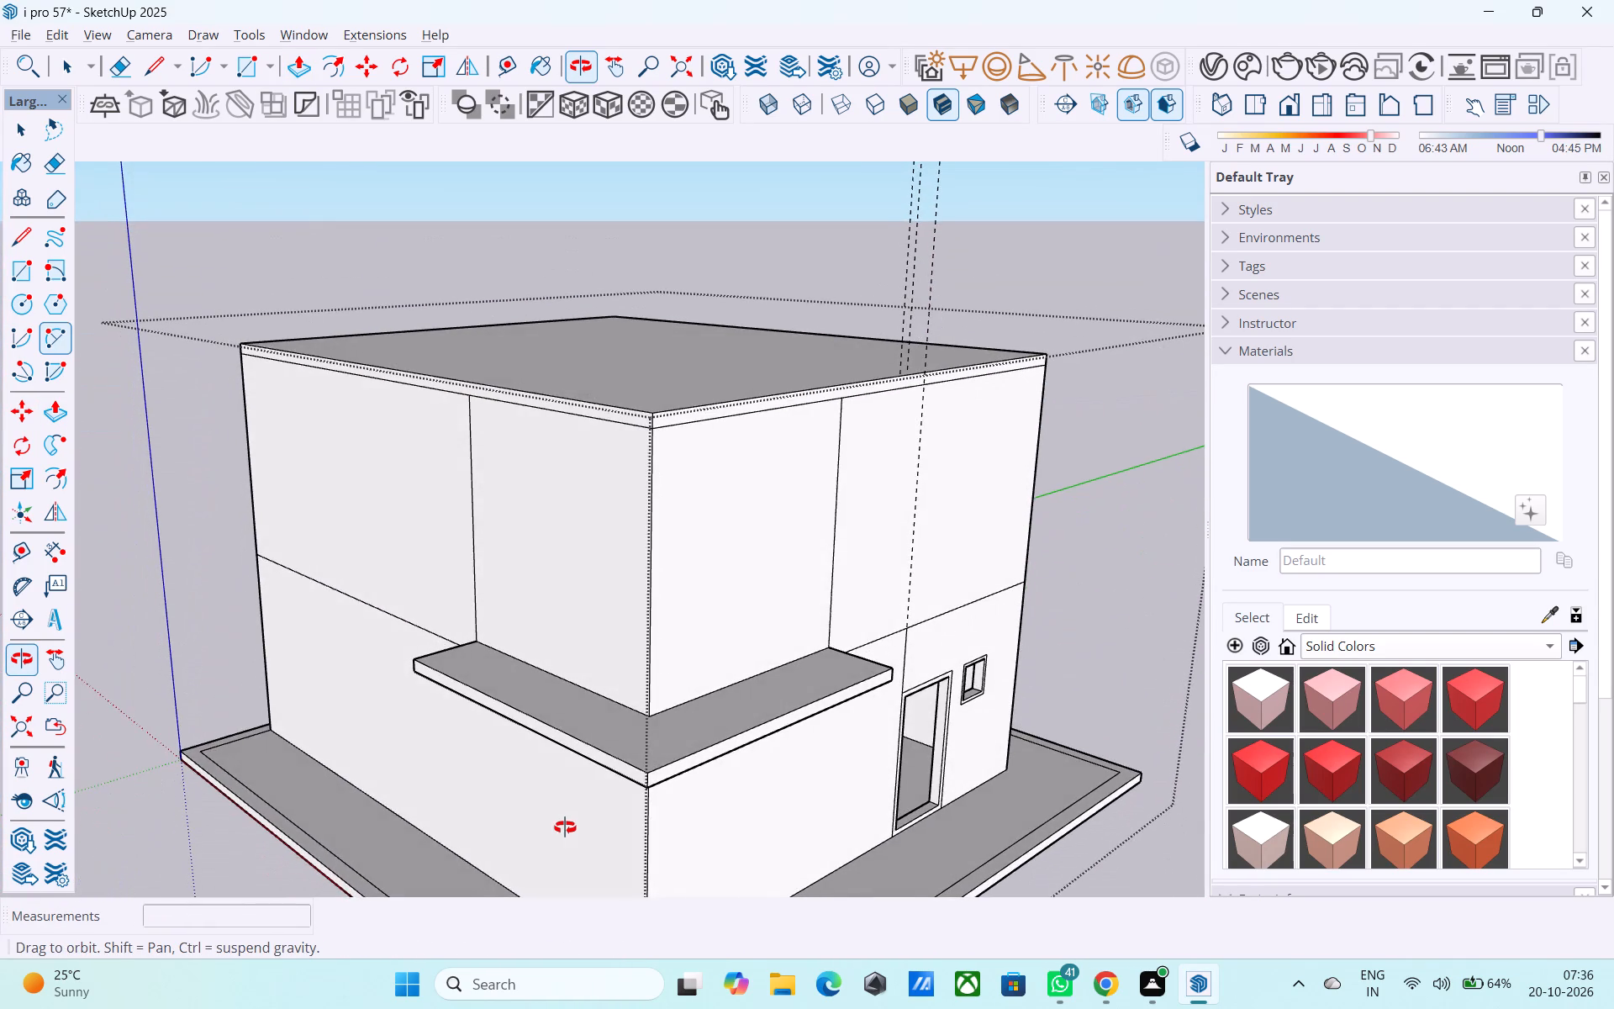
pyautogui.moveTo(565, 827); pyautogui.dragTo(406, 950, button='middle')
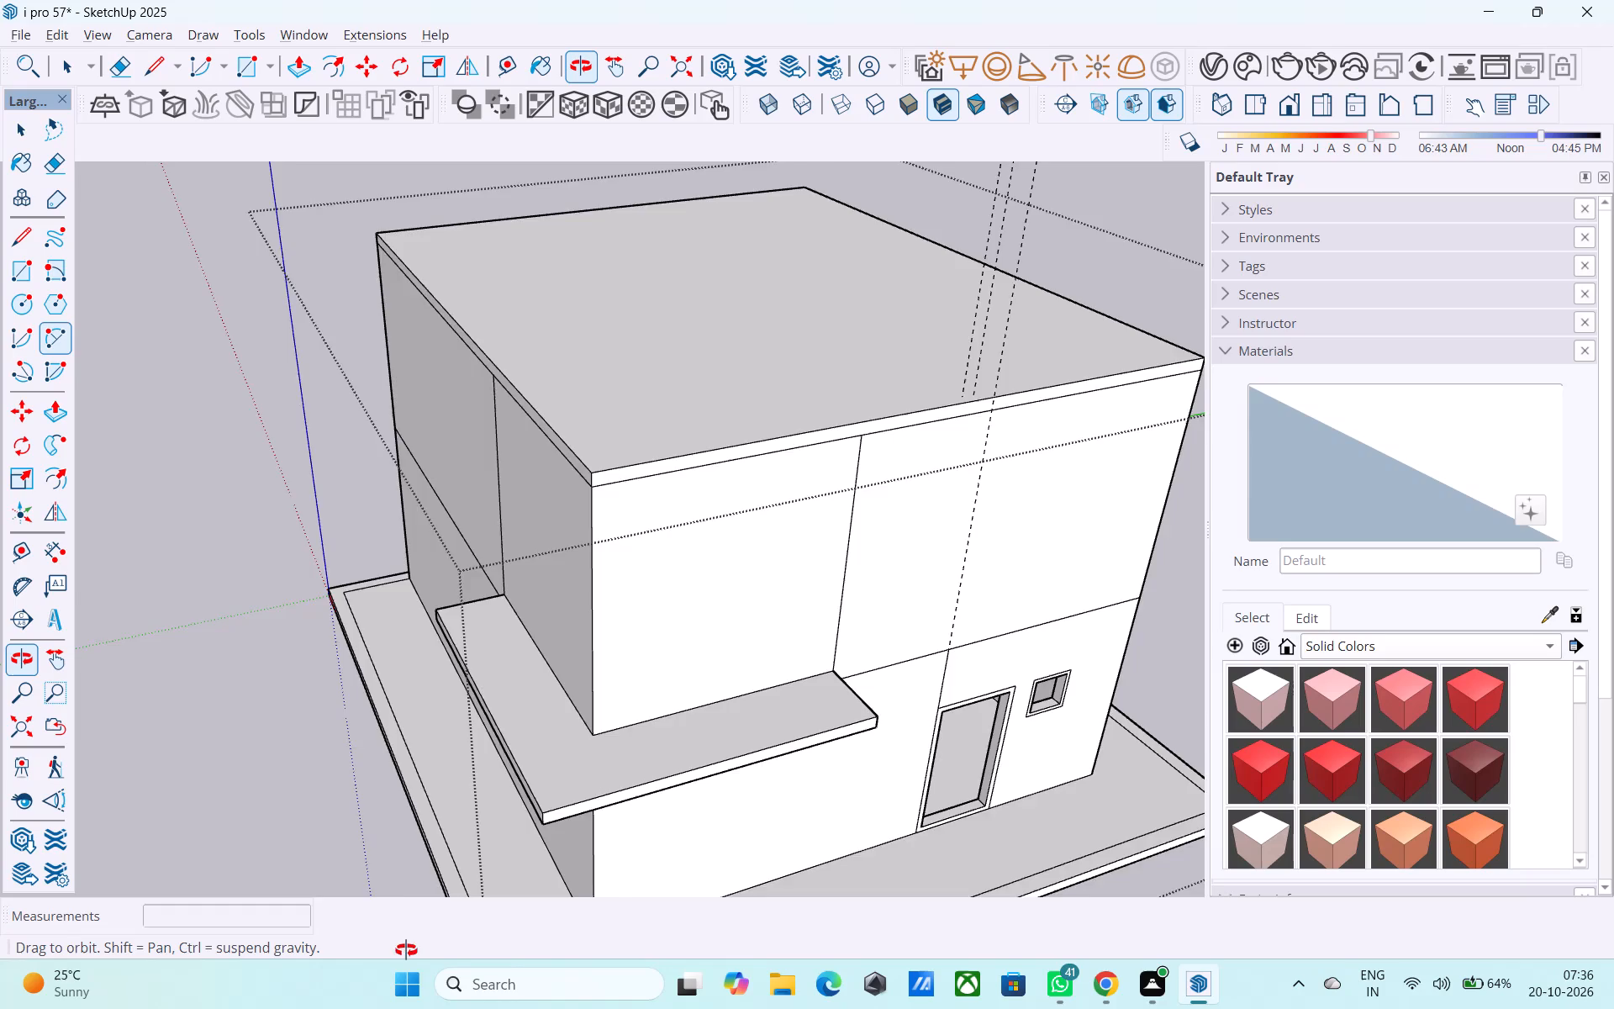
pyautogui.moveTo(406, 950); pyautogui.dragTo(1126, 778, button='middle')
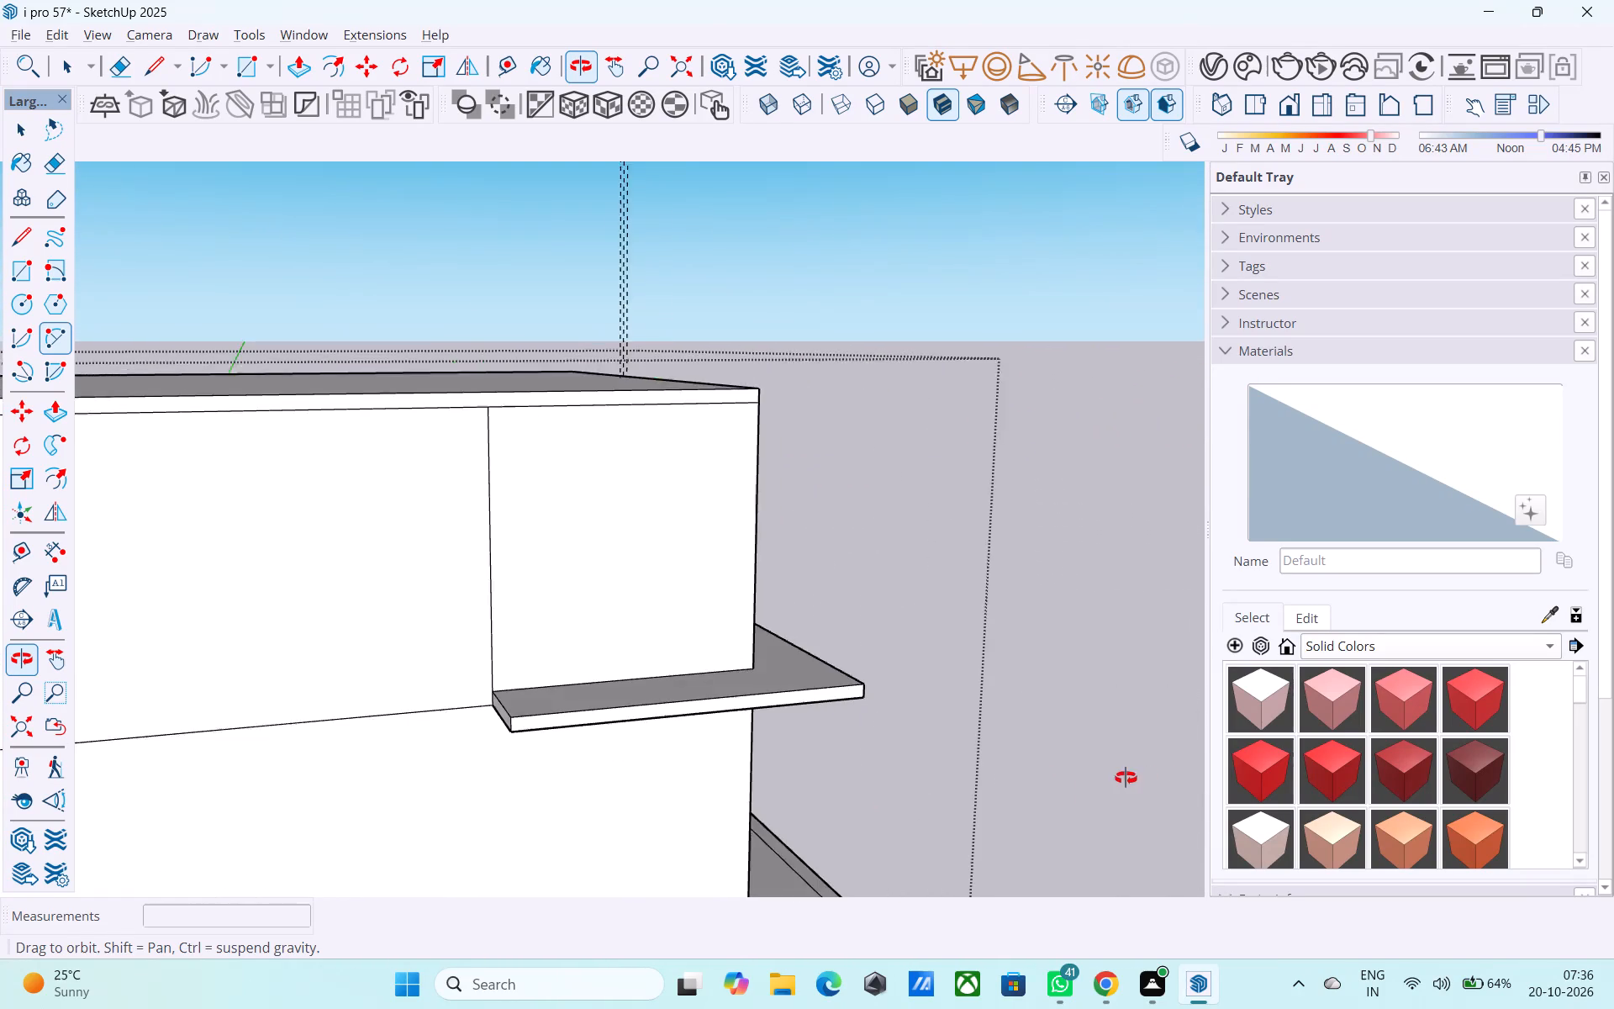
# Erase the two lines crossing the underside of the corner overhang.
pyautogui.moveTo(1126, 778); pyautogui.dragTo(535, 335, button='middle')
pyautogui.scroll(5, 559, 453)
pyautogui.moveTo(865, 526); pyautogui.dragTo(820, 534, button='middle')
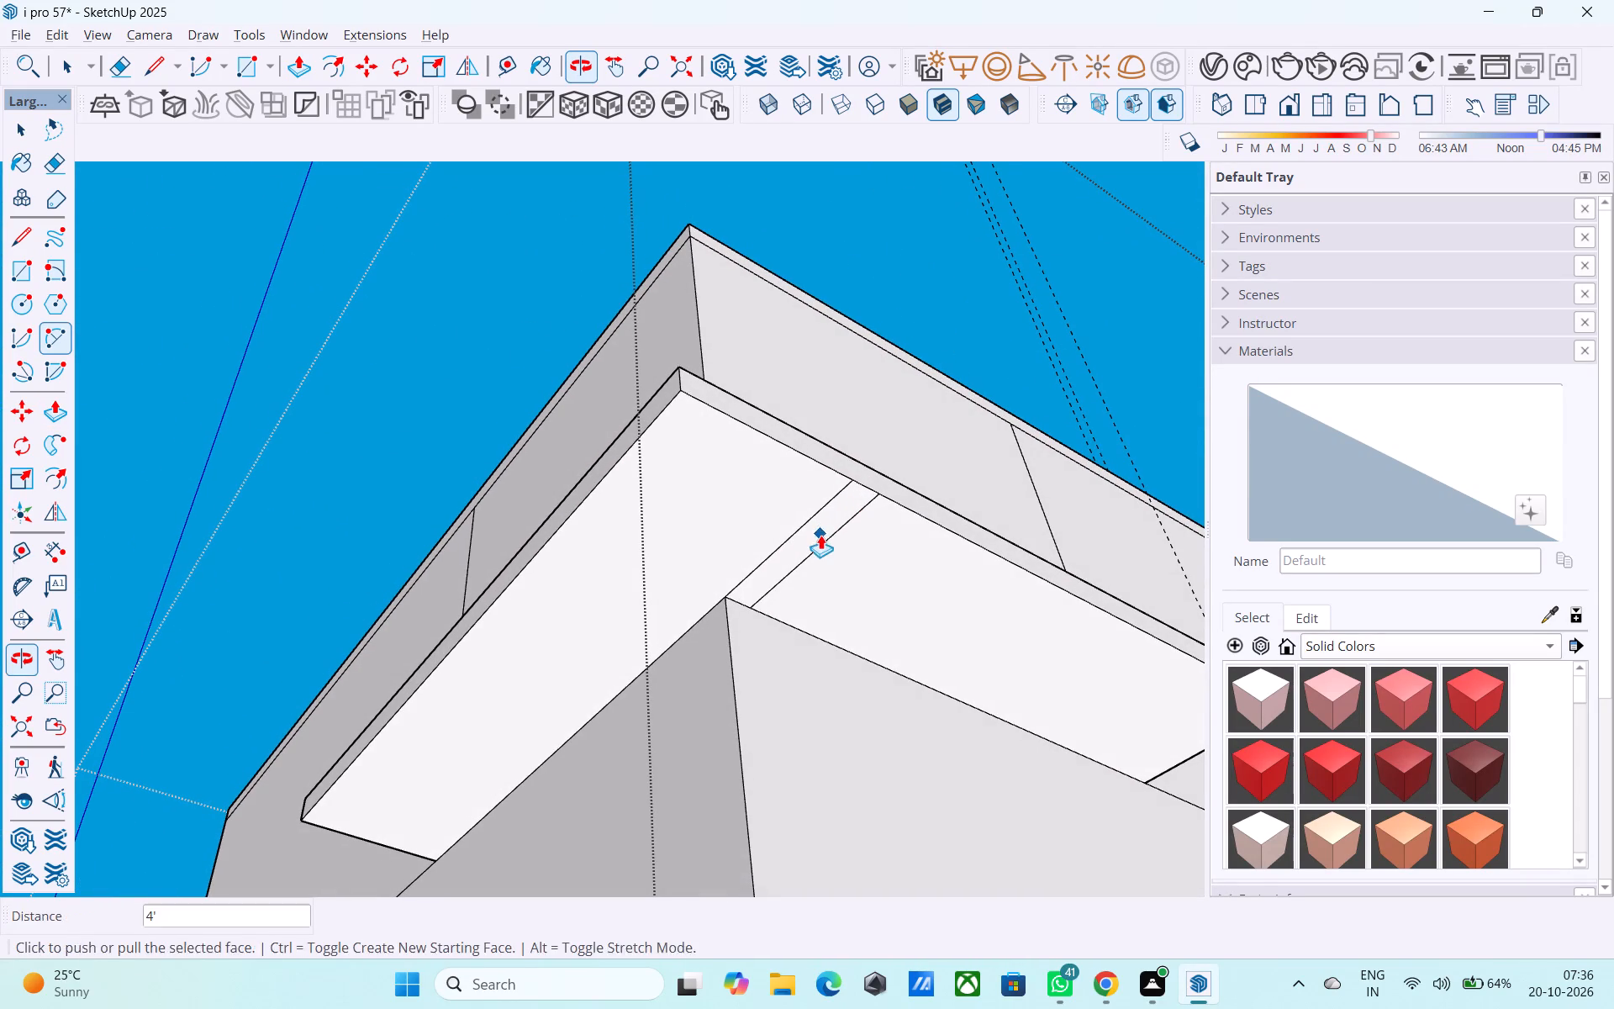
pyautogui.press('e')
pyautogui.moveTo(811, 541); pyautogui.dragTo(794, 531)
pyautogui.moveTo(799, 534); pyautogui.dragTo(826, 553)
# Examine the cleaned overhang underside, the roof slab and the outer walls from all around the house.
pyautogui.moveTo(809, 548); pyautogui.dragTo(722, 541, button='middle')
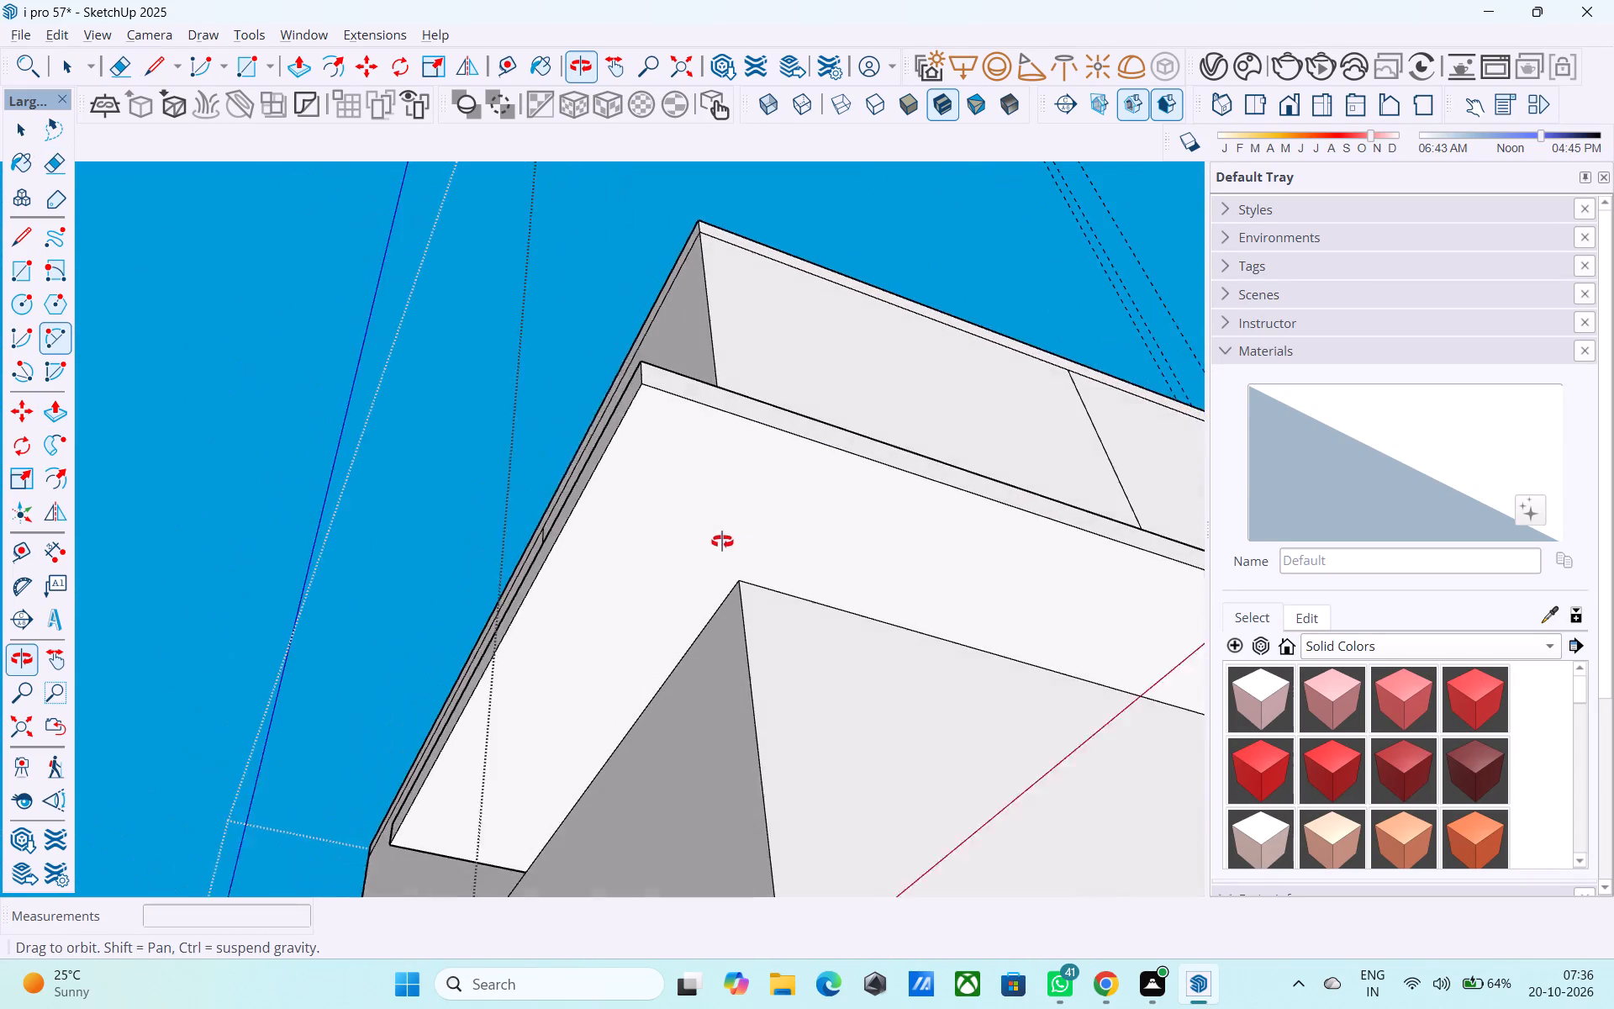
pyautogui.moveTo(722, 541); pyautogui.dragTo(720, 541, button='middle')
pyautogui.scroll(-5, 702, 531)
pyautogui.moveTo(857, 484); pyautogui.dragTo(832, 938, button='middle')
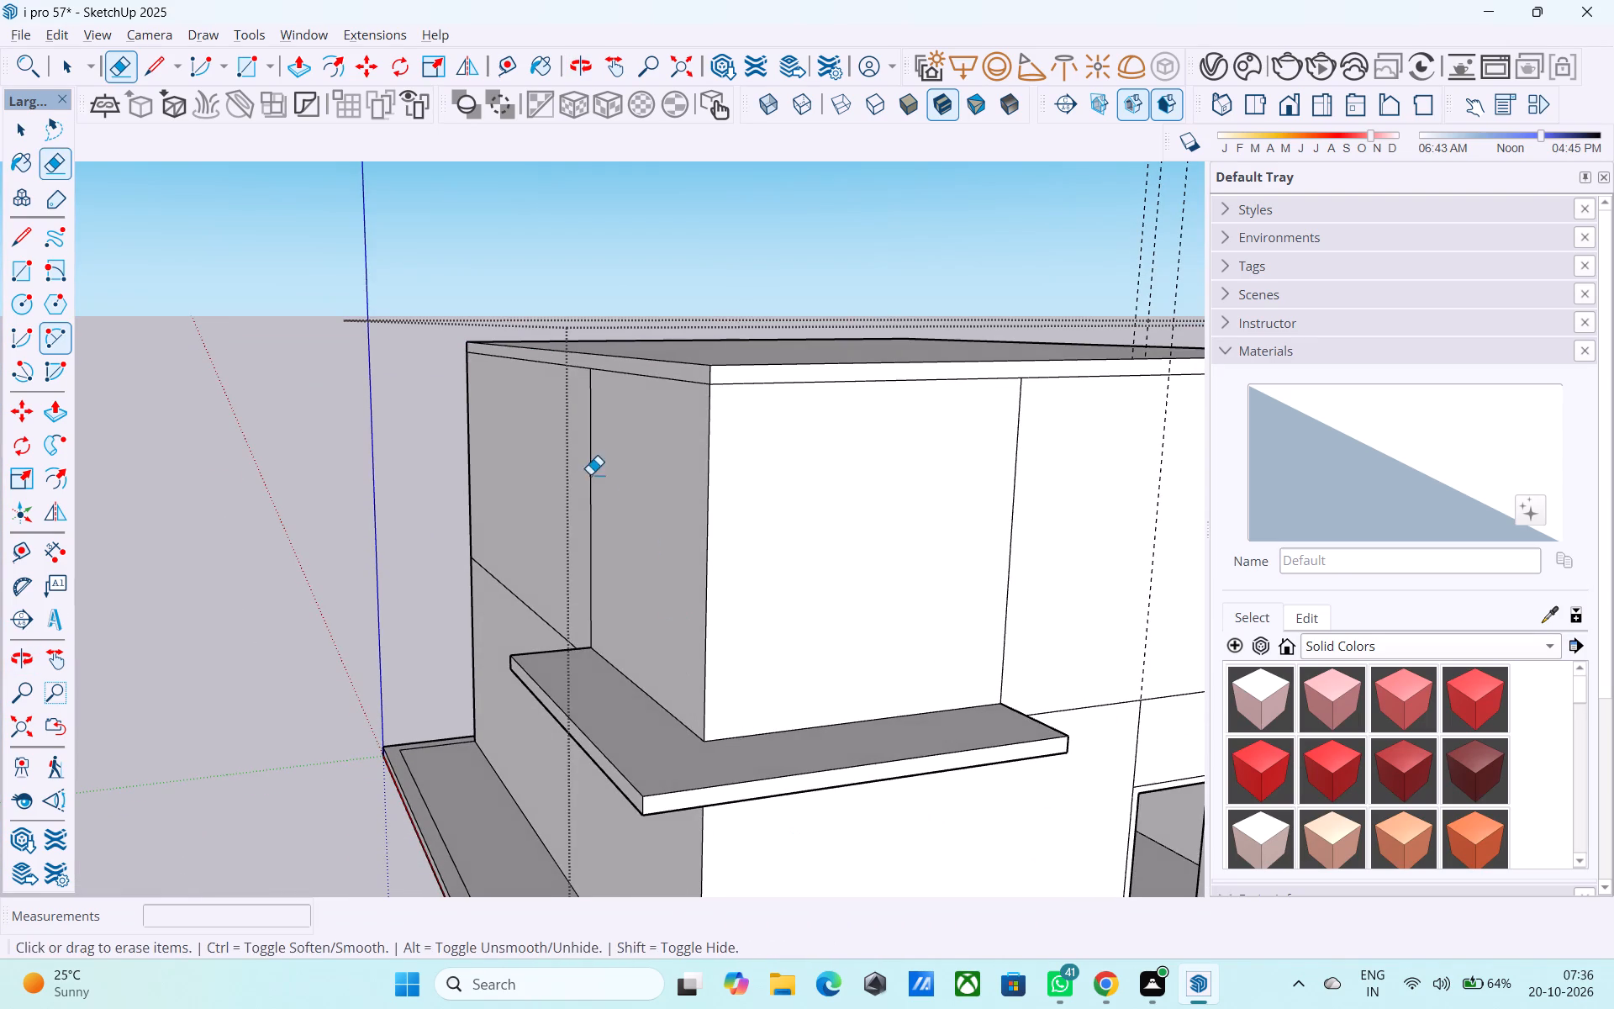
pyautogui.moveTo(590, 594); pyautogui.dragTo(589, 825, button='middle')
pyautogui.scroll(-5, 425, 631)
pyautogui.moveTo(425, 631); pyautogui.dragTo(1085, 689, button='middle')
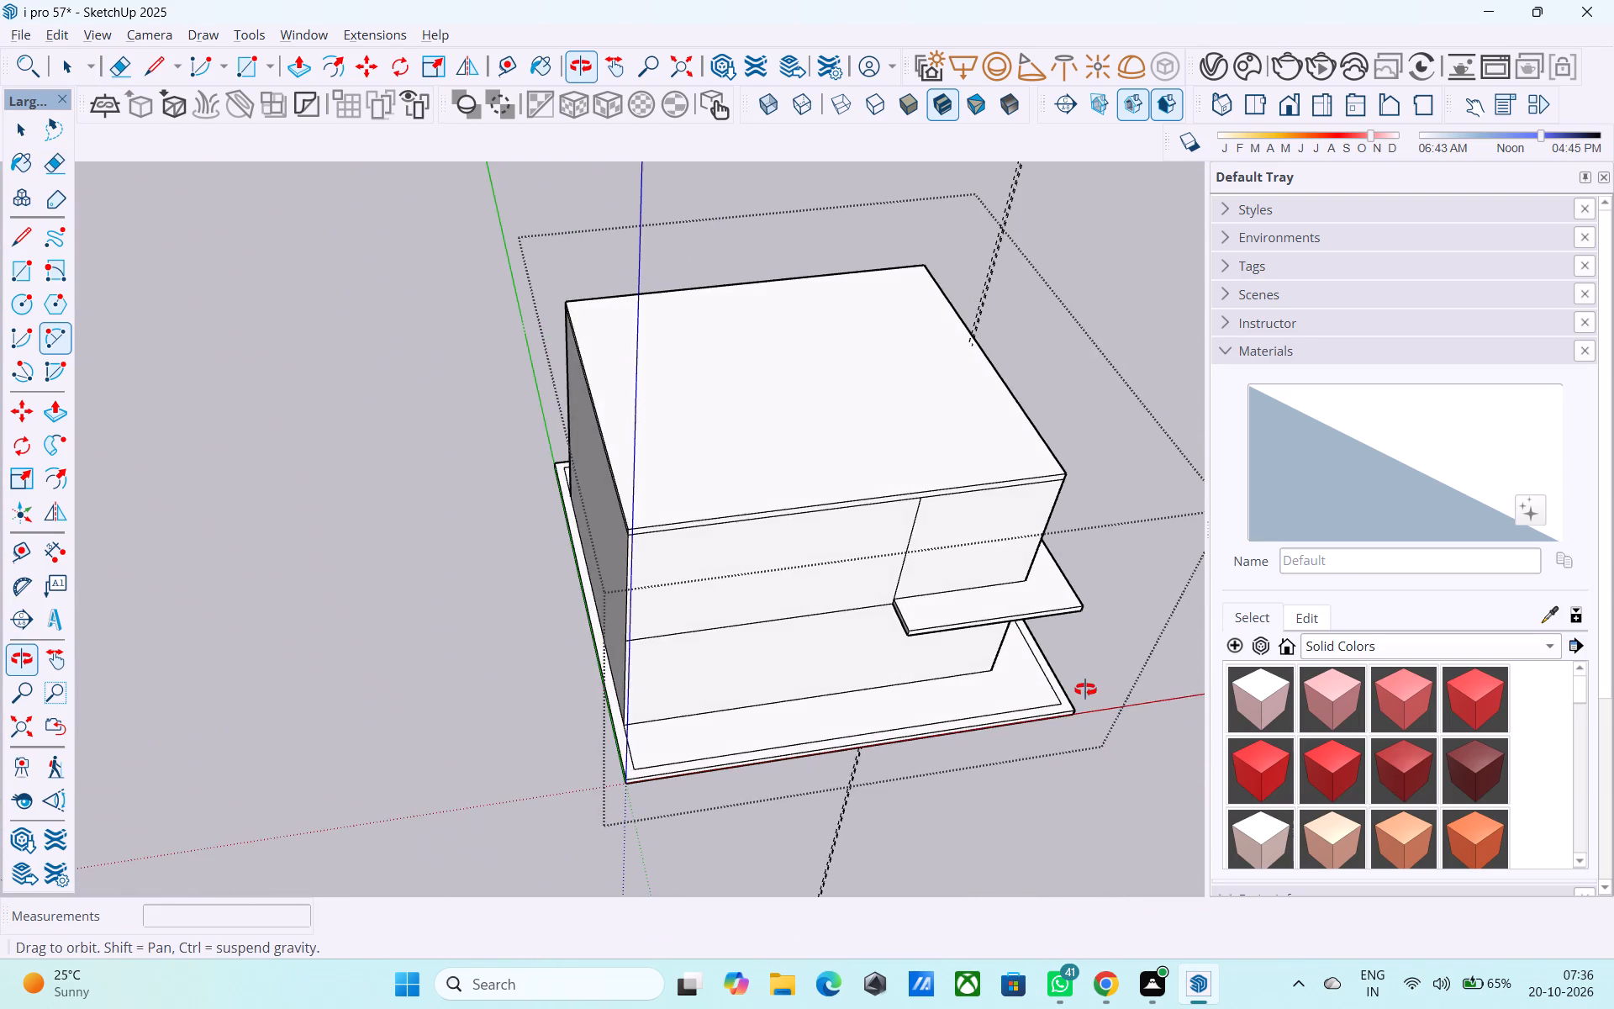
pyautogui.moveTo(1085, 689); pyautogui.dragTo(538, 431, button='middle')
pyautogui.moveTo(947, 540); pyautogui.dragTo(145, 564, button='middle')
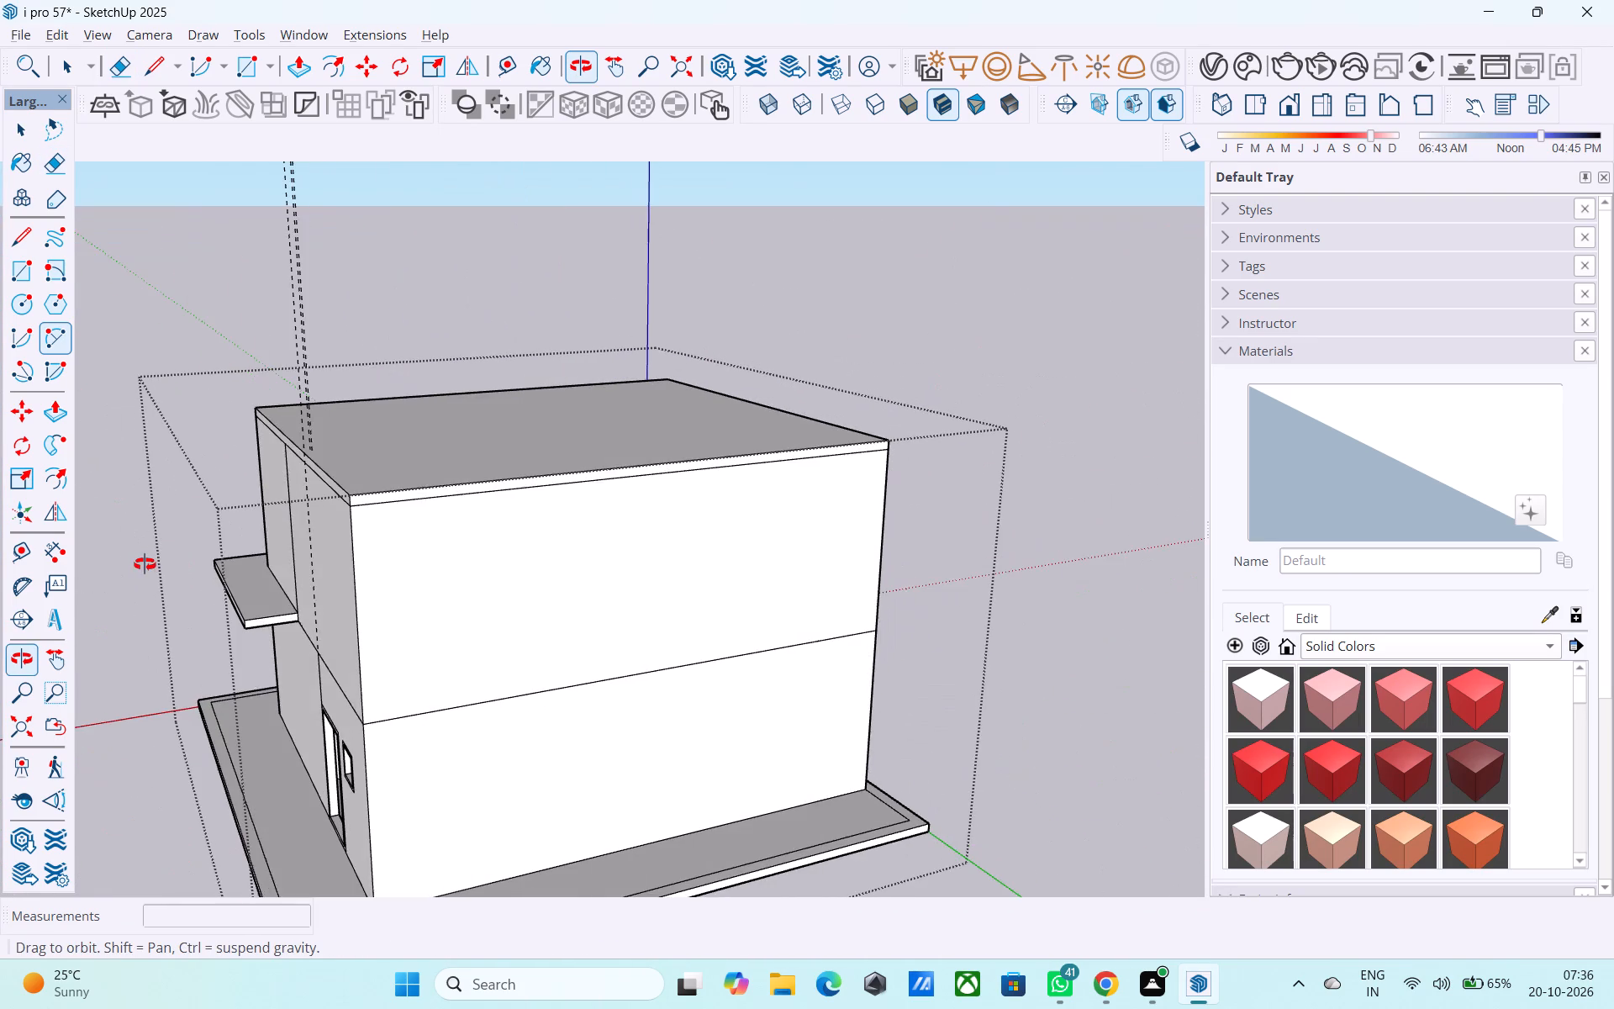
pyautogui.moveTo(145, 564); pyautogui.dragTo(750, 502, button='middle')
pyautogui.scroll(3, 729, 489)
pyautogui.keyDown('shift'); pyautogui.moveTo(603, 535); pyautogui.dragTo(726, 614, button='middle'); pyautogui.keyUp('shift')
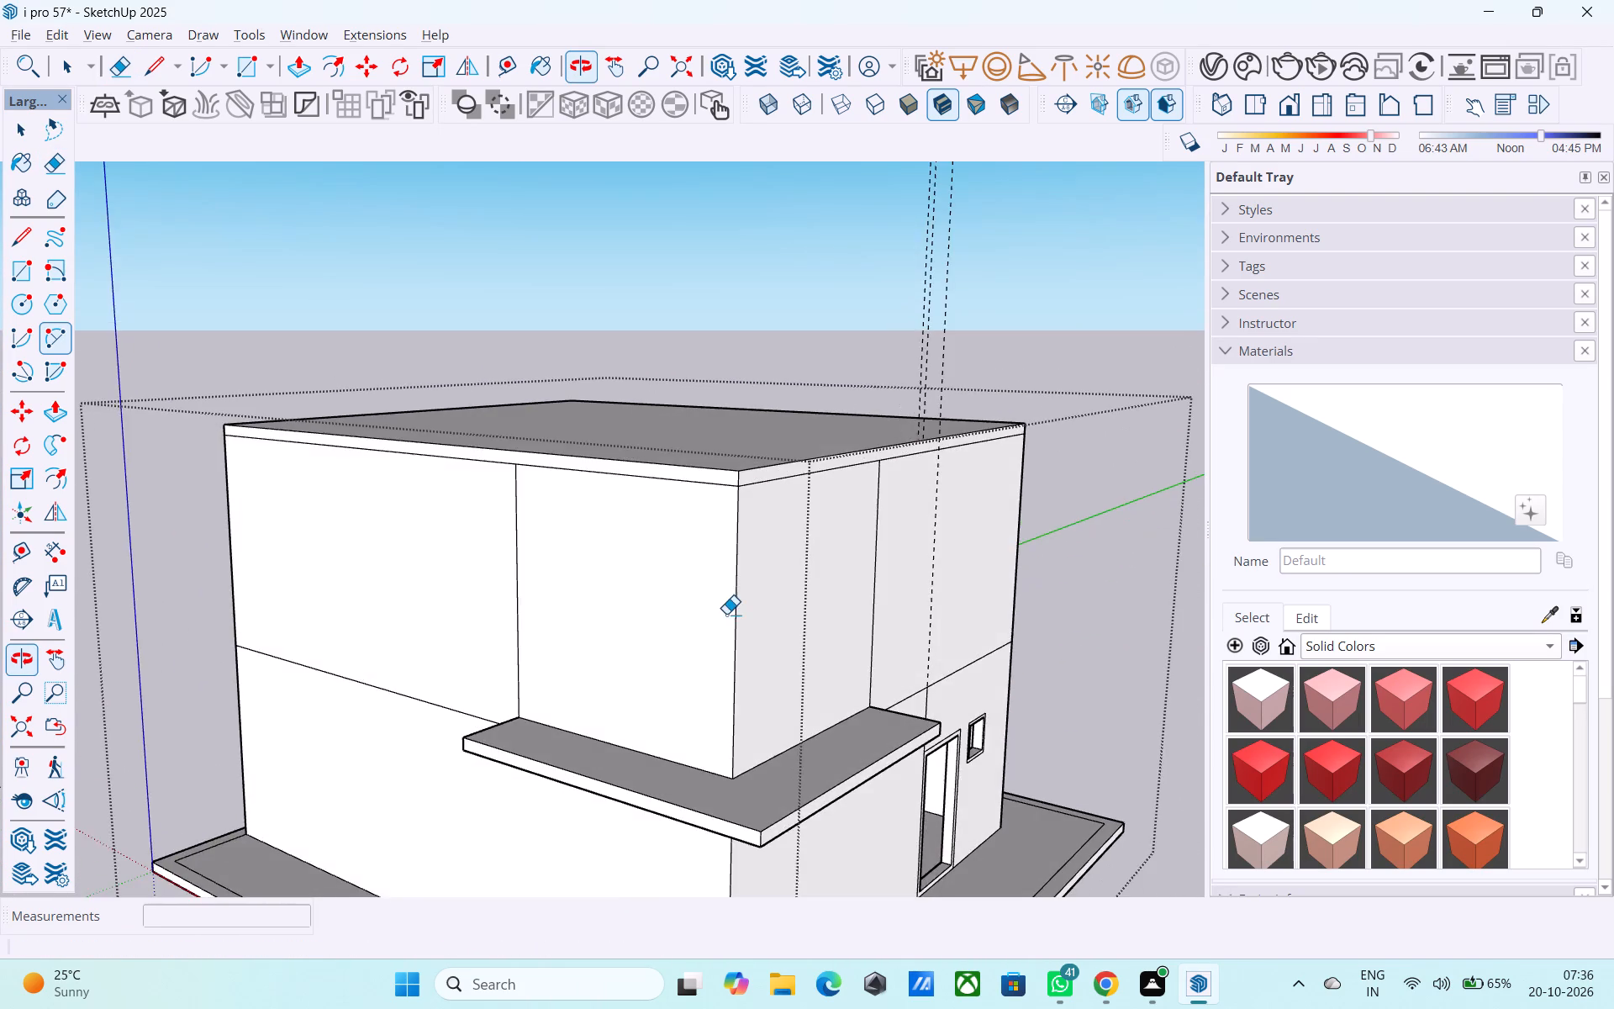
# Examine the corner overhang, the upper walls above it and the roof slab from above, below and both sides.
pyautogui.scroll(-4, 726, 614)
pyautogui.moveTo(726, 614); pyautogui.dragTo(710, 609, button='middle')
pyautogui.scroll(1, 713, 613)
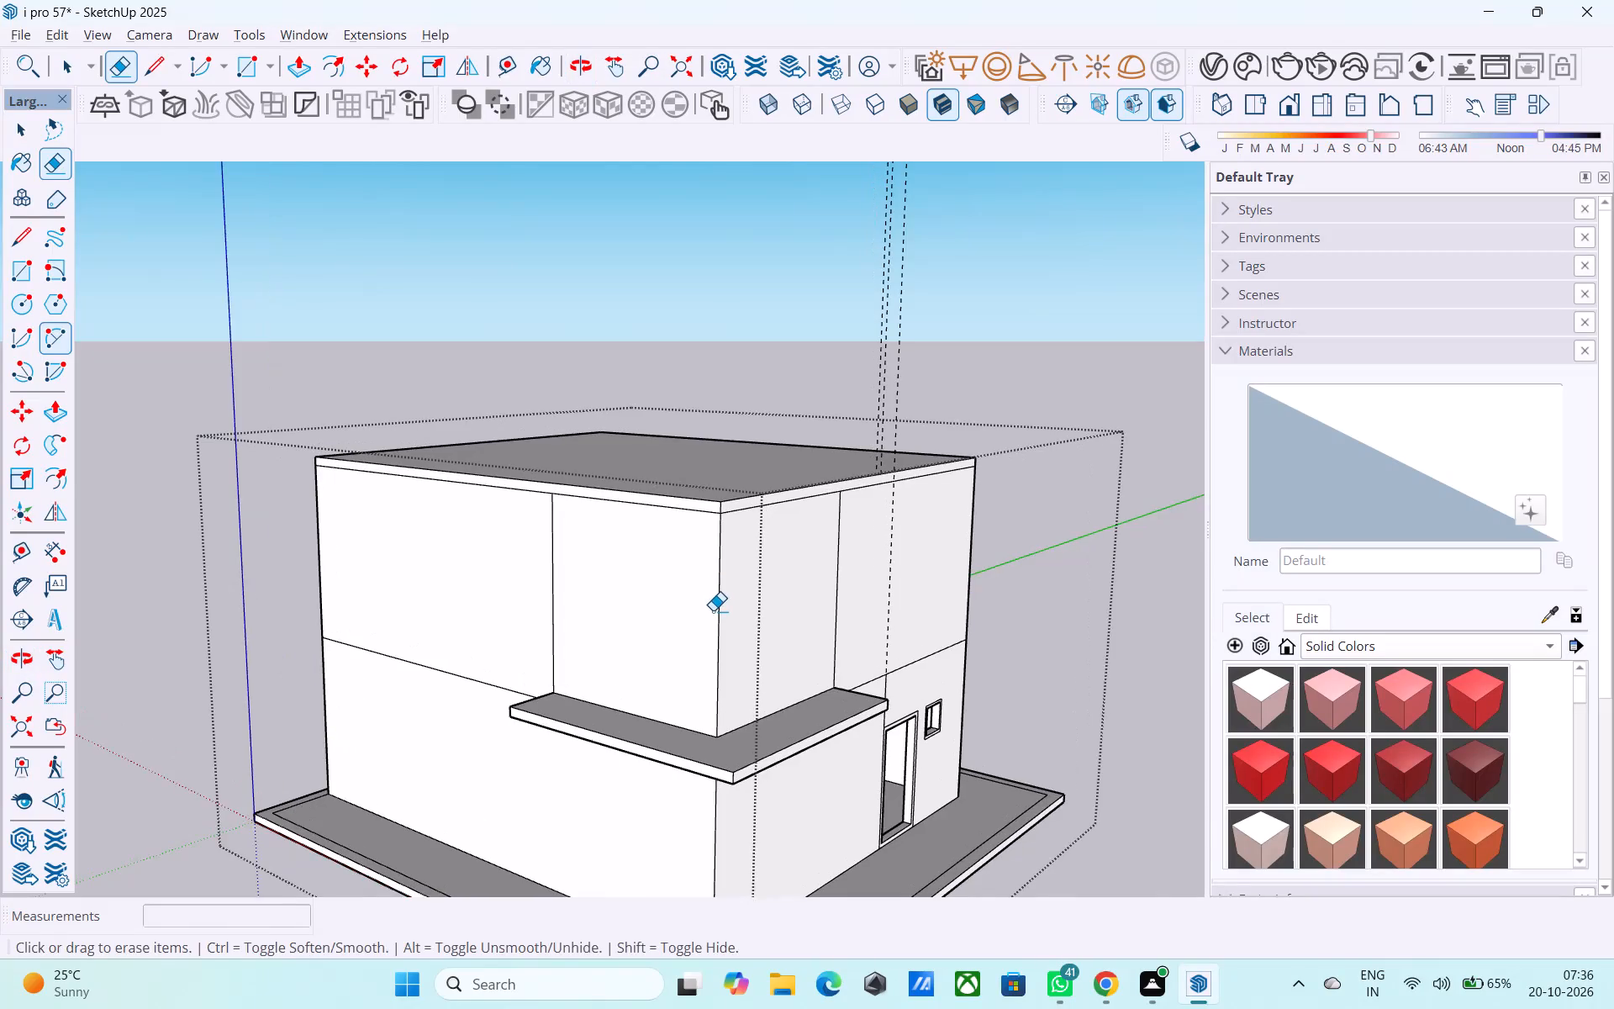
pyautogui.moveTo(713, 610); pyautogui.dragTo(708, 552, button='middle')
pyautogui.scroll(3, 708, 555)
pyautogui.scroll(-8, 708, 555)
pyautogui.moveTo(654, 544); pyautogui.dragTo(646, 539, button='middle')
pyautogui.moveTo(547, 535); pyautogui.dragTo(547, 541, button='middle')
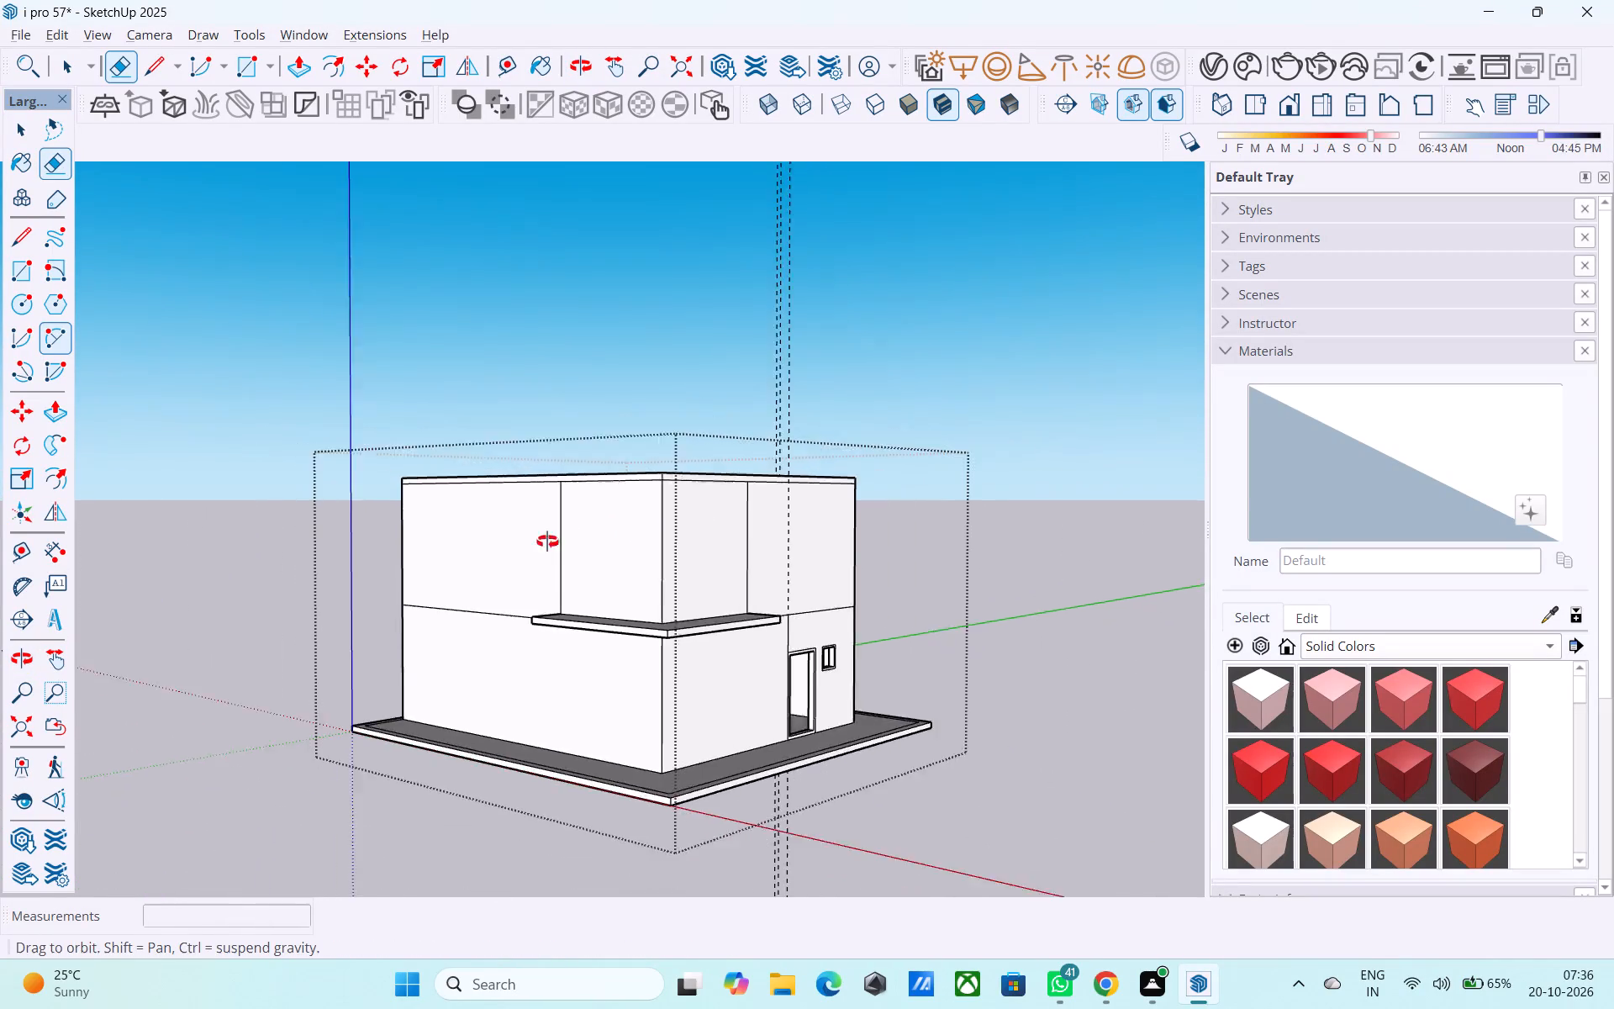
pyautogui.moveTo(547, 541); pyautogui.dragTo(543, 664, button='middle')
pyautogui.scroll(1, 543, 663)
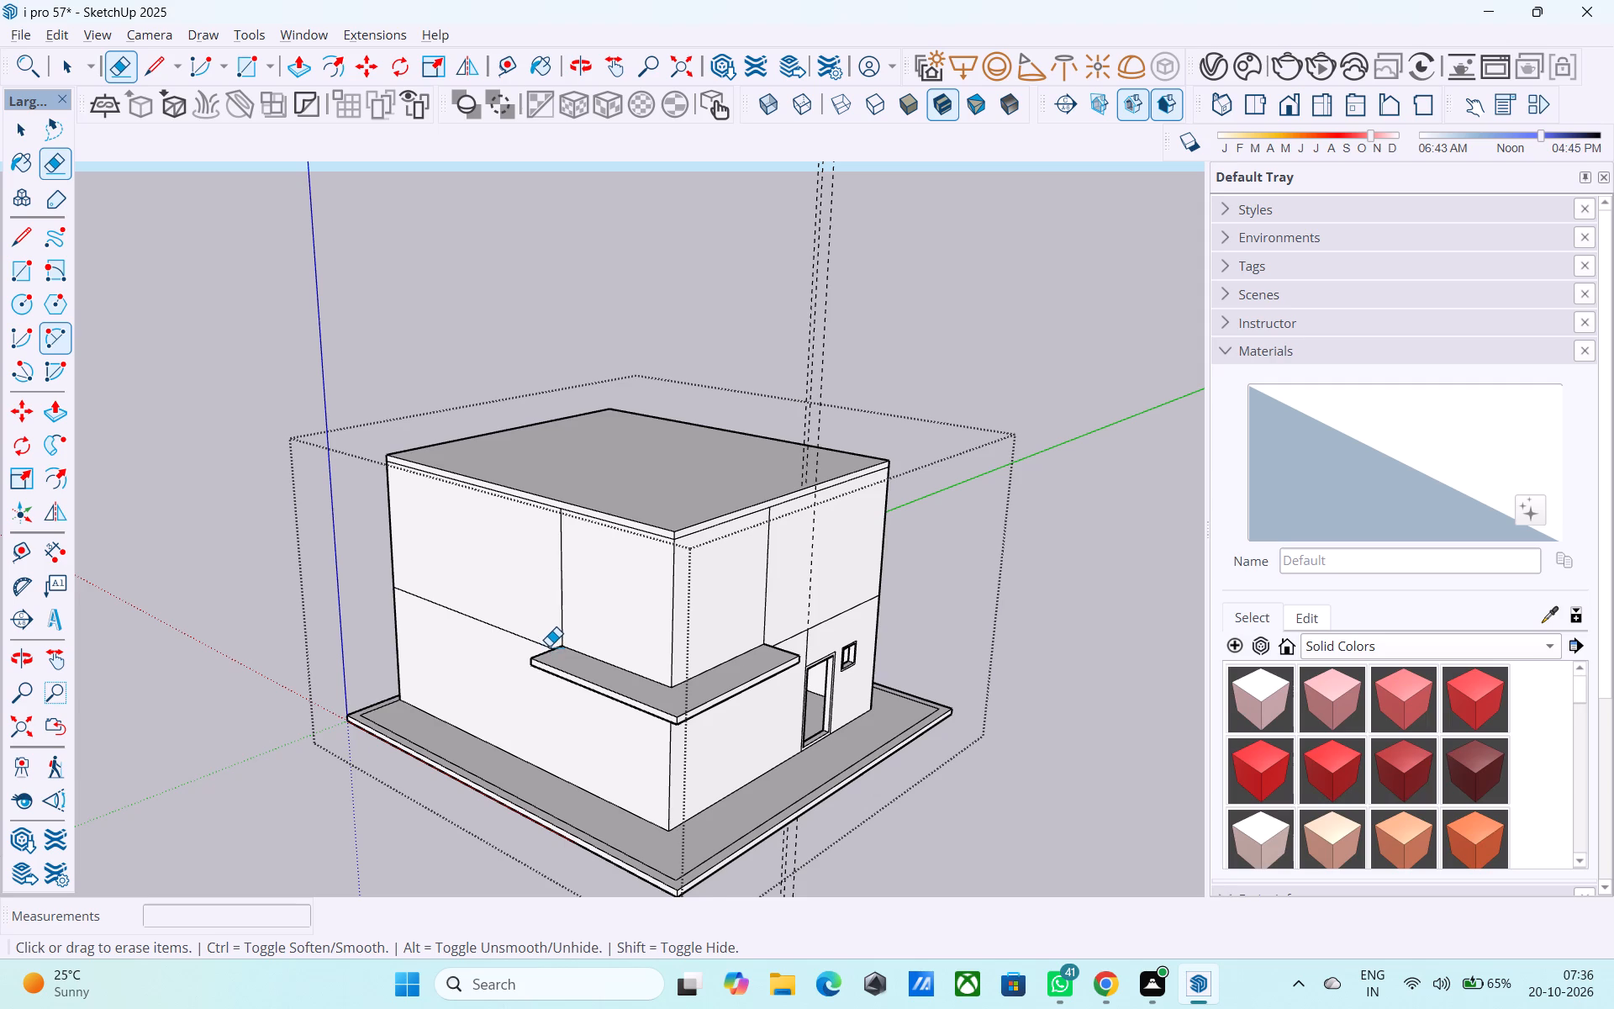
pyautogui.moveTo(549, 646); pyautogui.dragTo(566, 621, button='middle')
pyautogui.scroll(2, 574, 632)
pyautogui.moveTo(728, 676); pyautogui.dragTo(666, 650, button='middle')
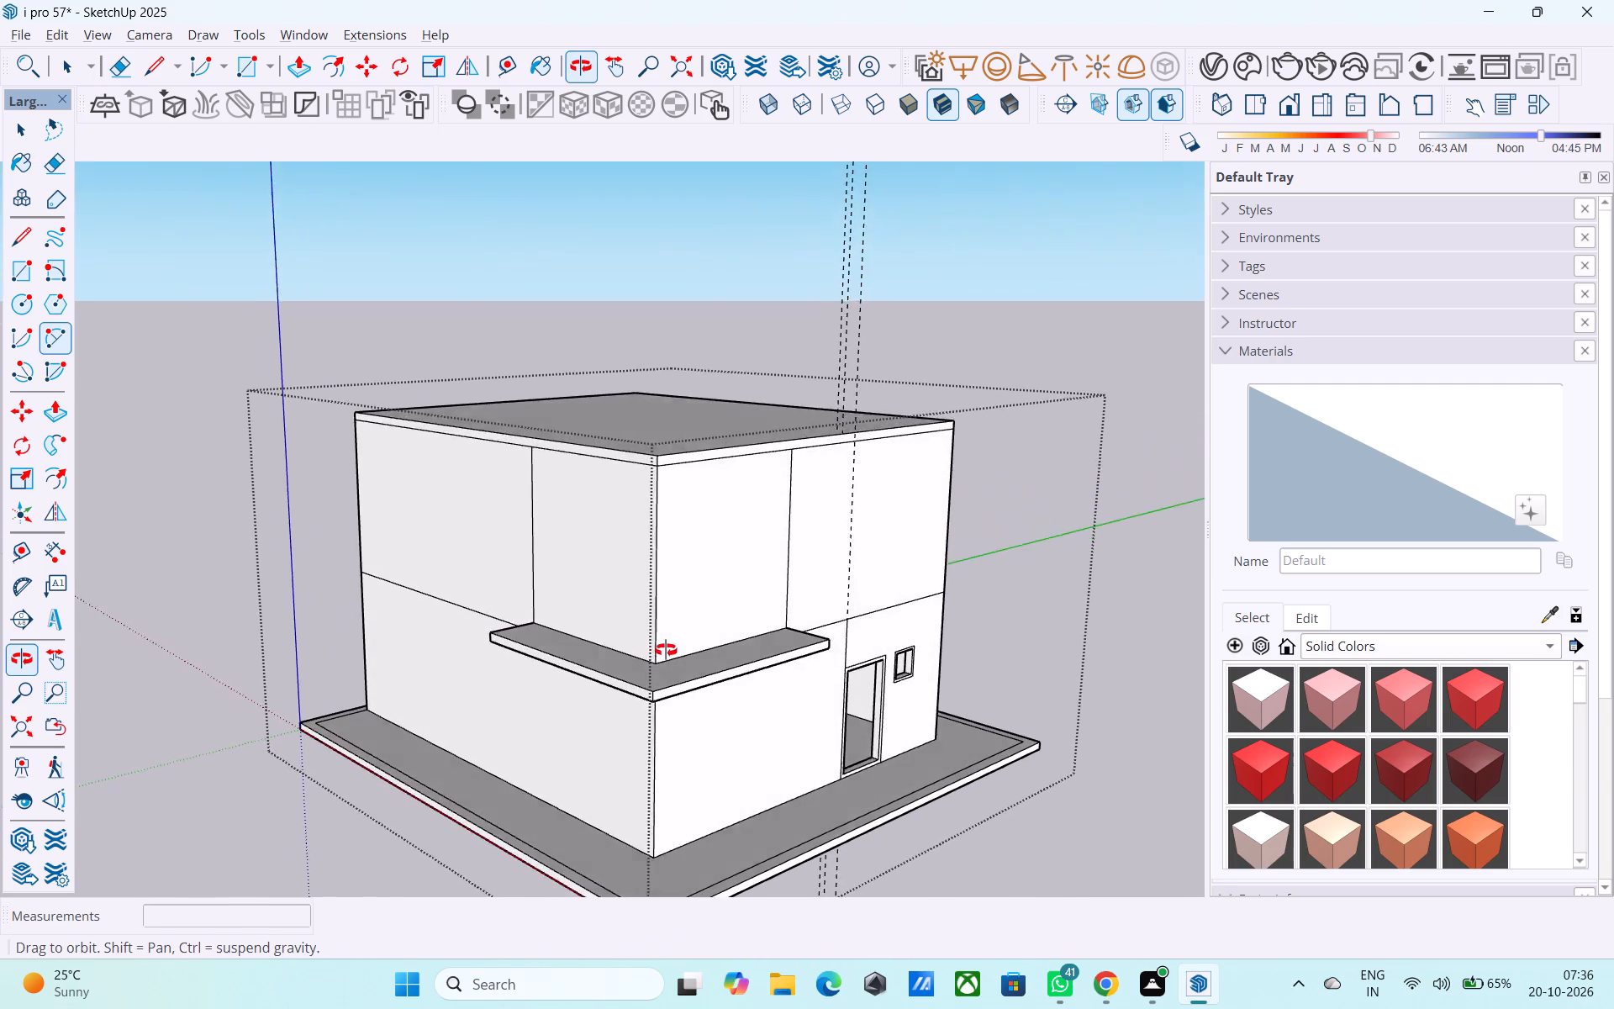
pyautogui.moveTo(666, 650); pyautogui.dragTo(666, 613, button='middle')
pyautogui.moveTo(708, 706); pyautogui.dragTo(631, 701, button='middle')
pyautogui.scroll(-1, 835, 658)
pyautogui.moveTo(835, 656); pyautogui.dragTo(764, 737, button='middle')
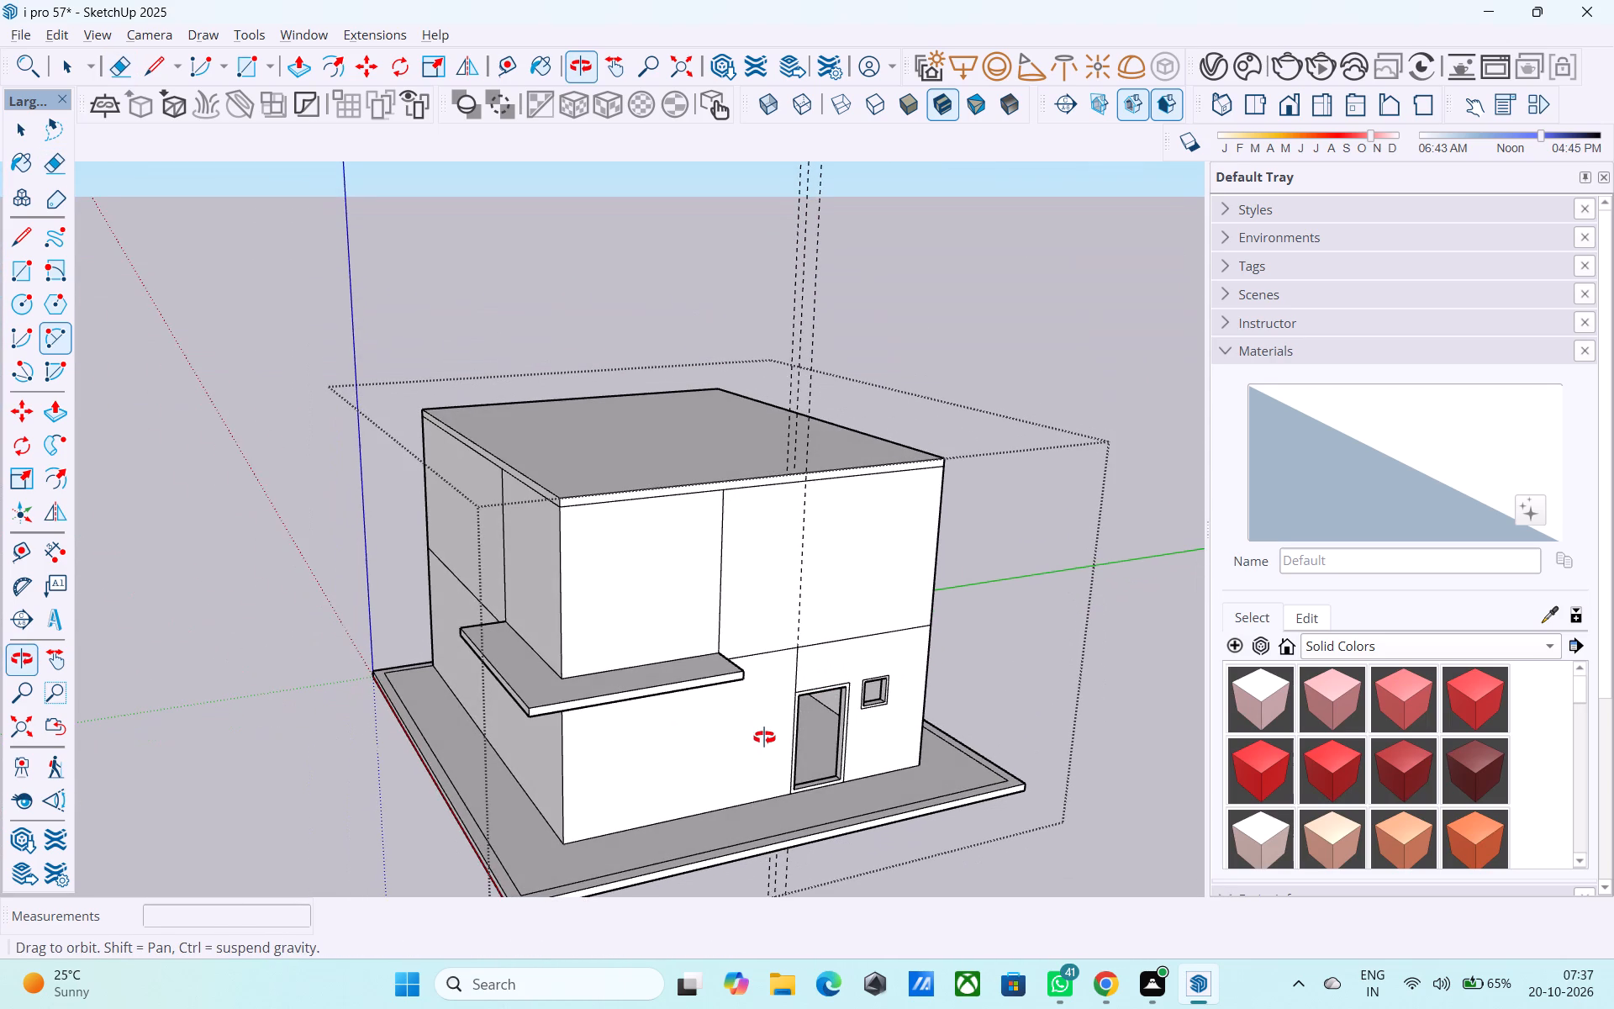
pyautogui.moveTo(764, 737); pyautogui.dragTo(1021, 409, button='middle')
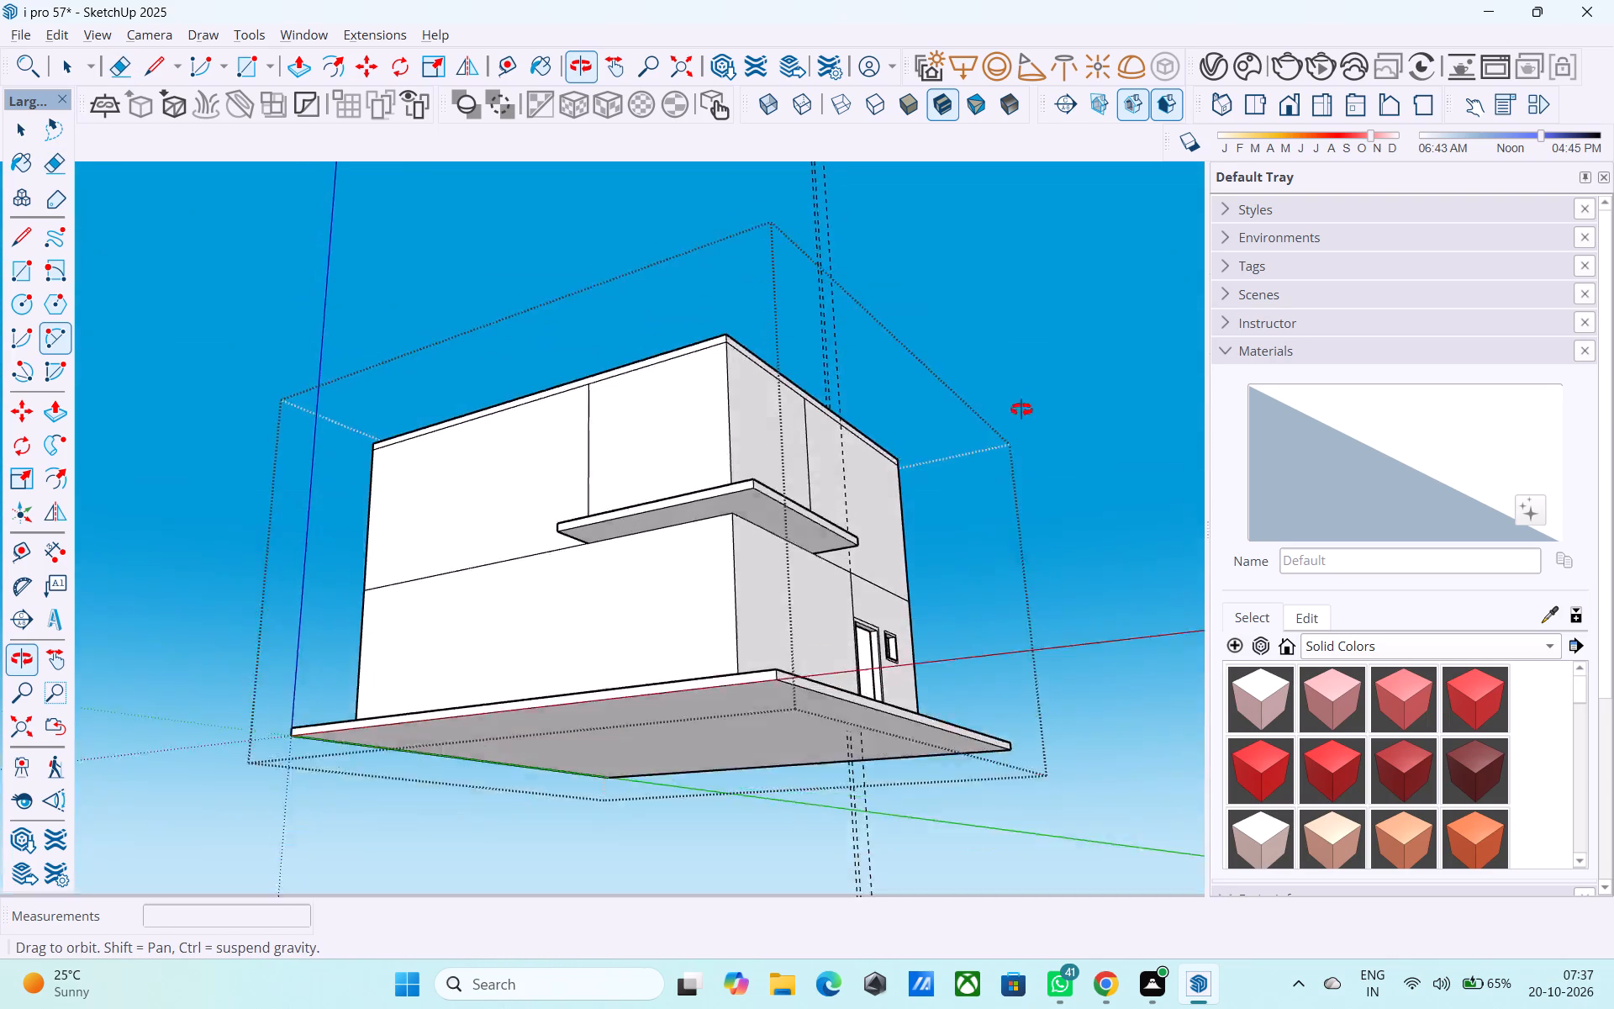
pyautogui.moveTo(1021, 409); pyautogui.dragTo(1005, 728, button='middle')
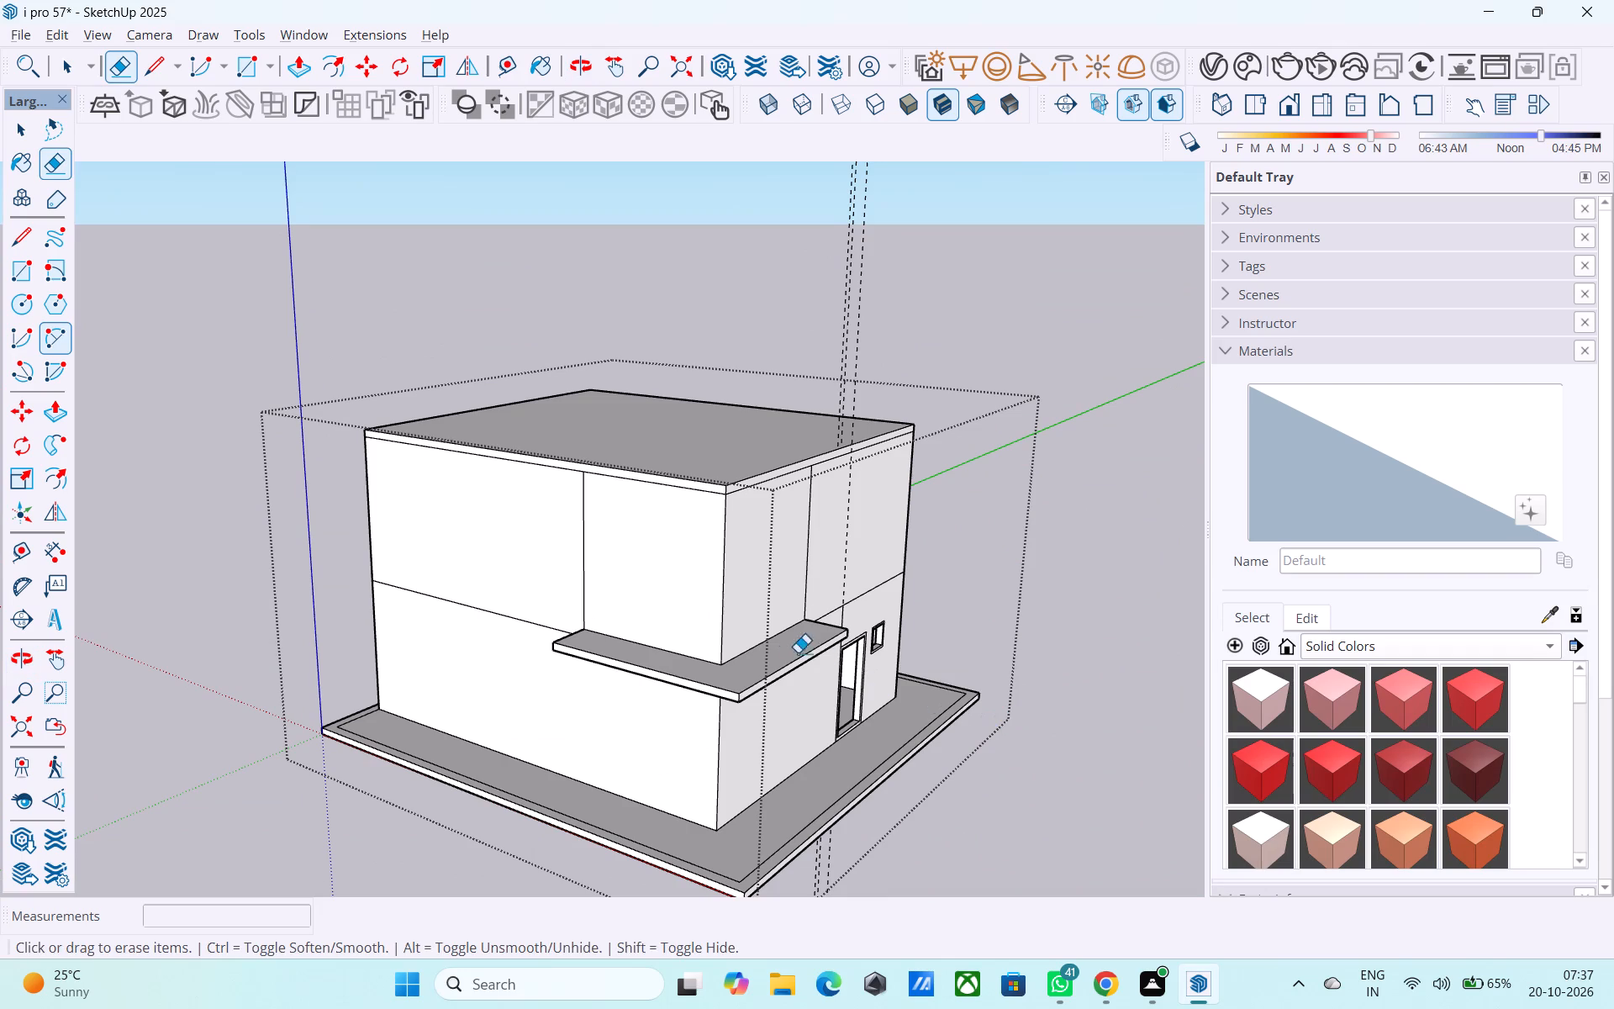
pyautogui.moveTo(778, 643); pyautogui.dragTo(815, 779, button='middle')
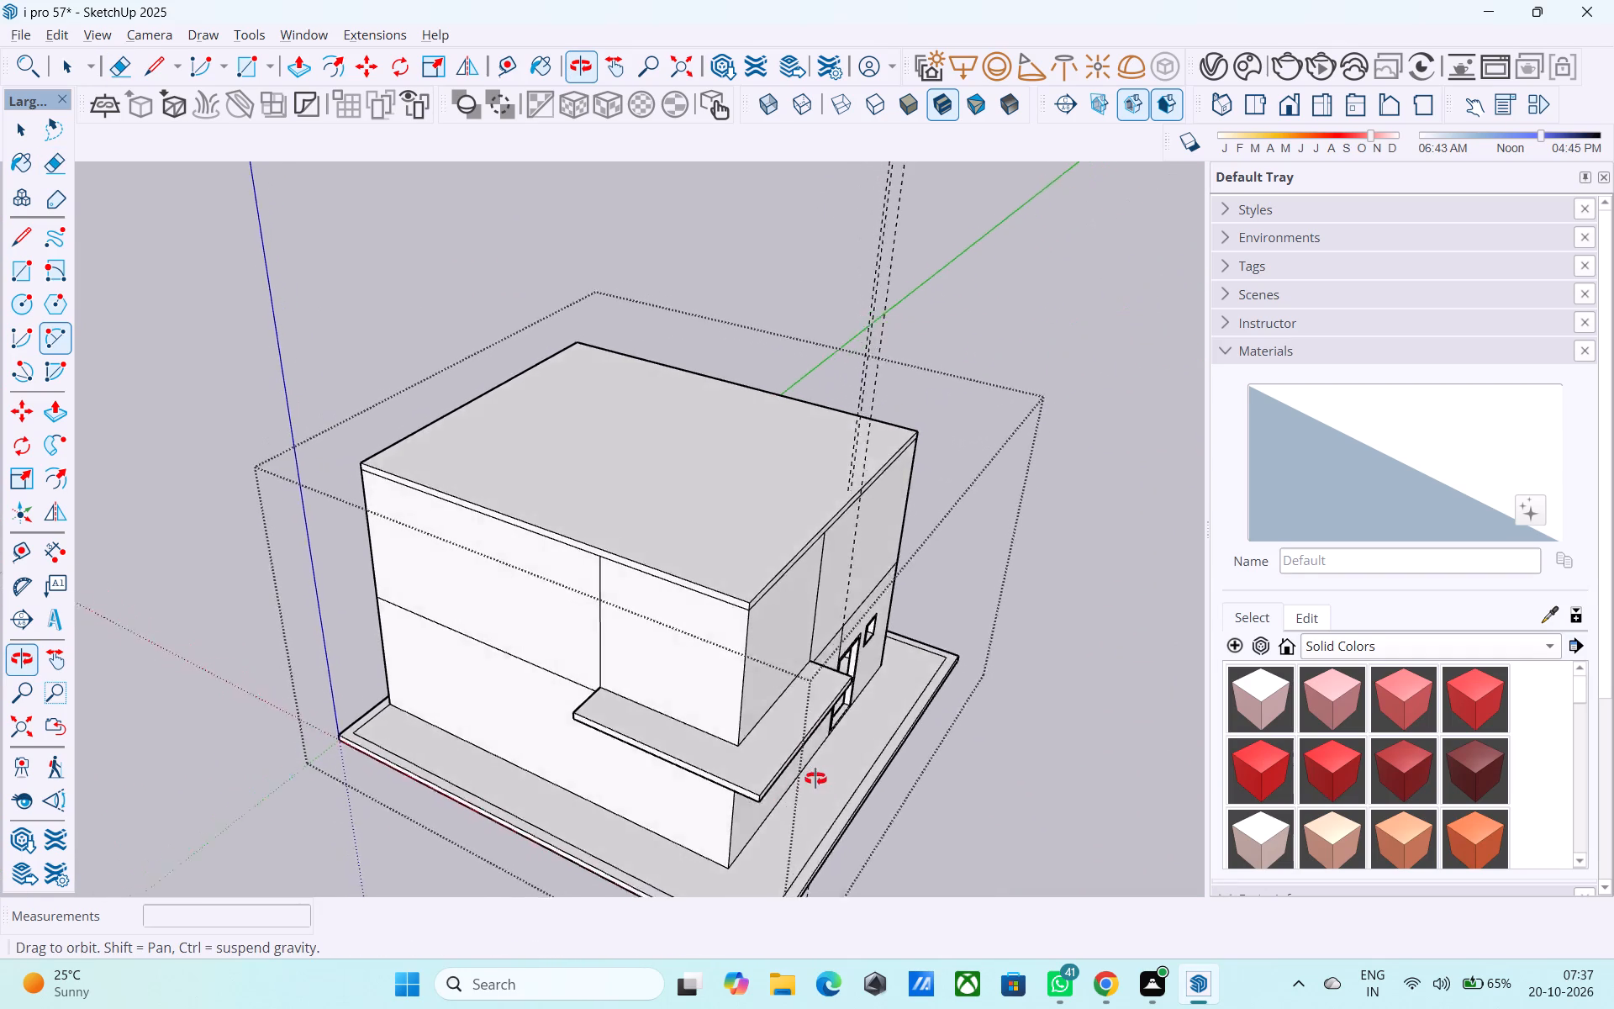
pyautogui.moveTo(815, 779); pyautogui.dragTo(876, 777, button='middle')
pyautogui.scroll(4, 695, 730)
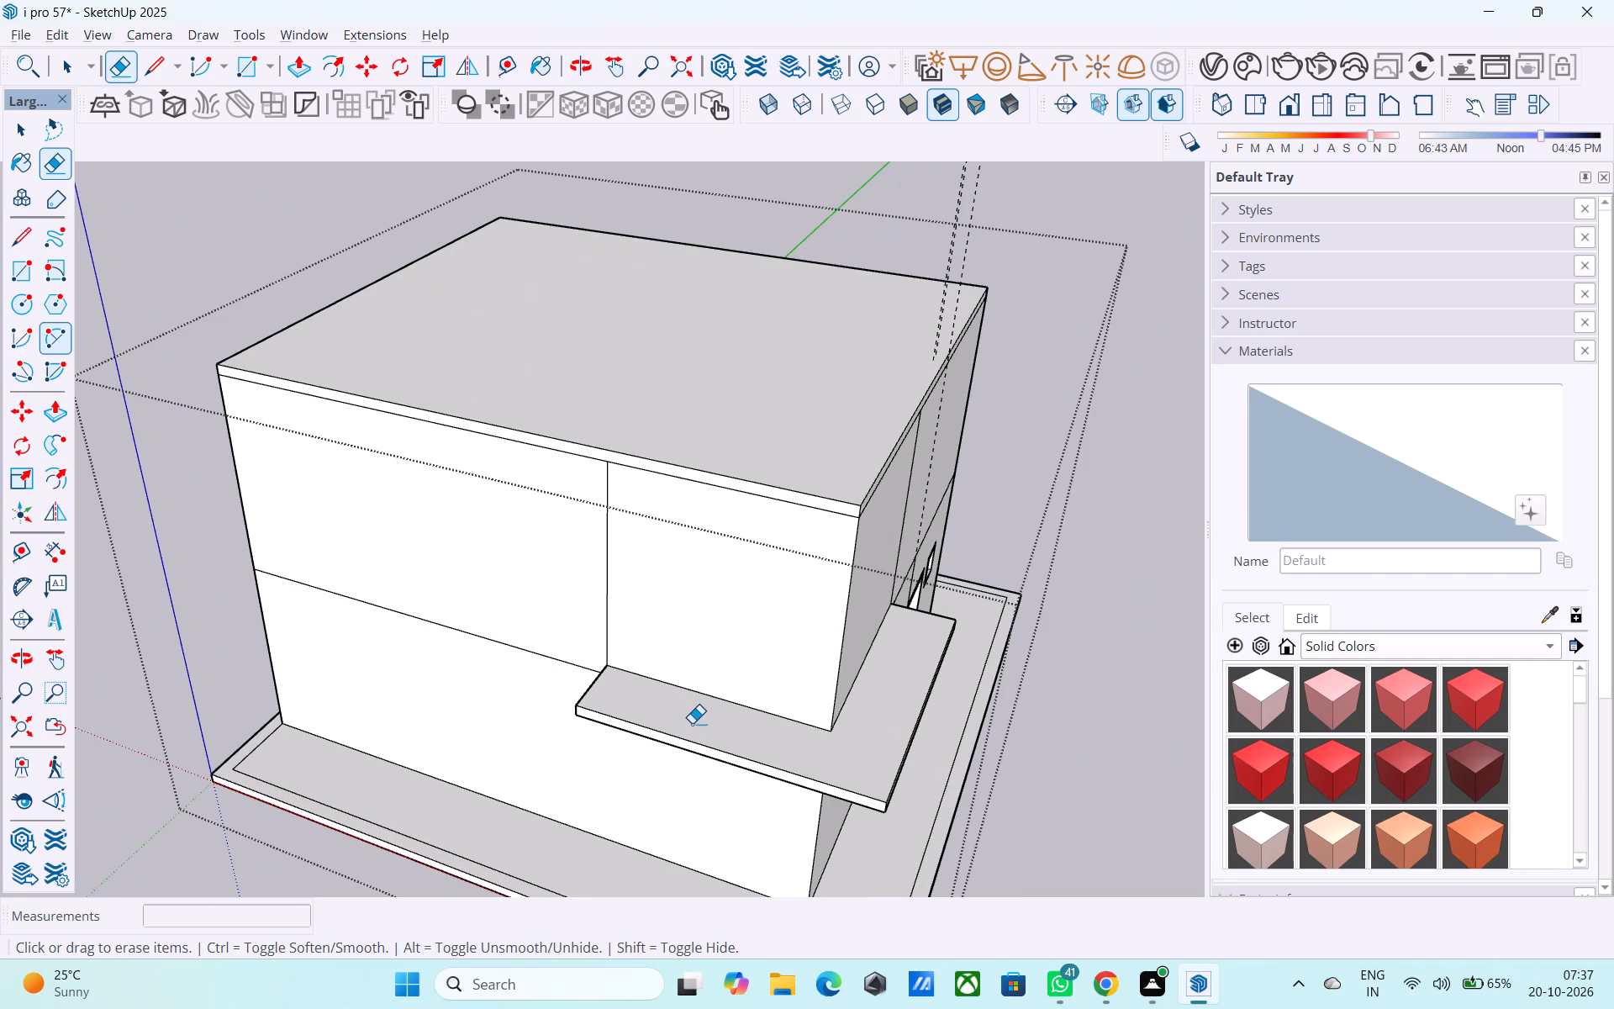
pyautogui.moveTo(674, 690); pyautogui.dragTo(723, 672, button='middle')
pyautogui.scroll(2, 723, 671)
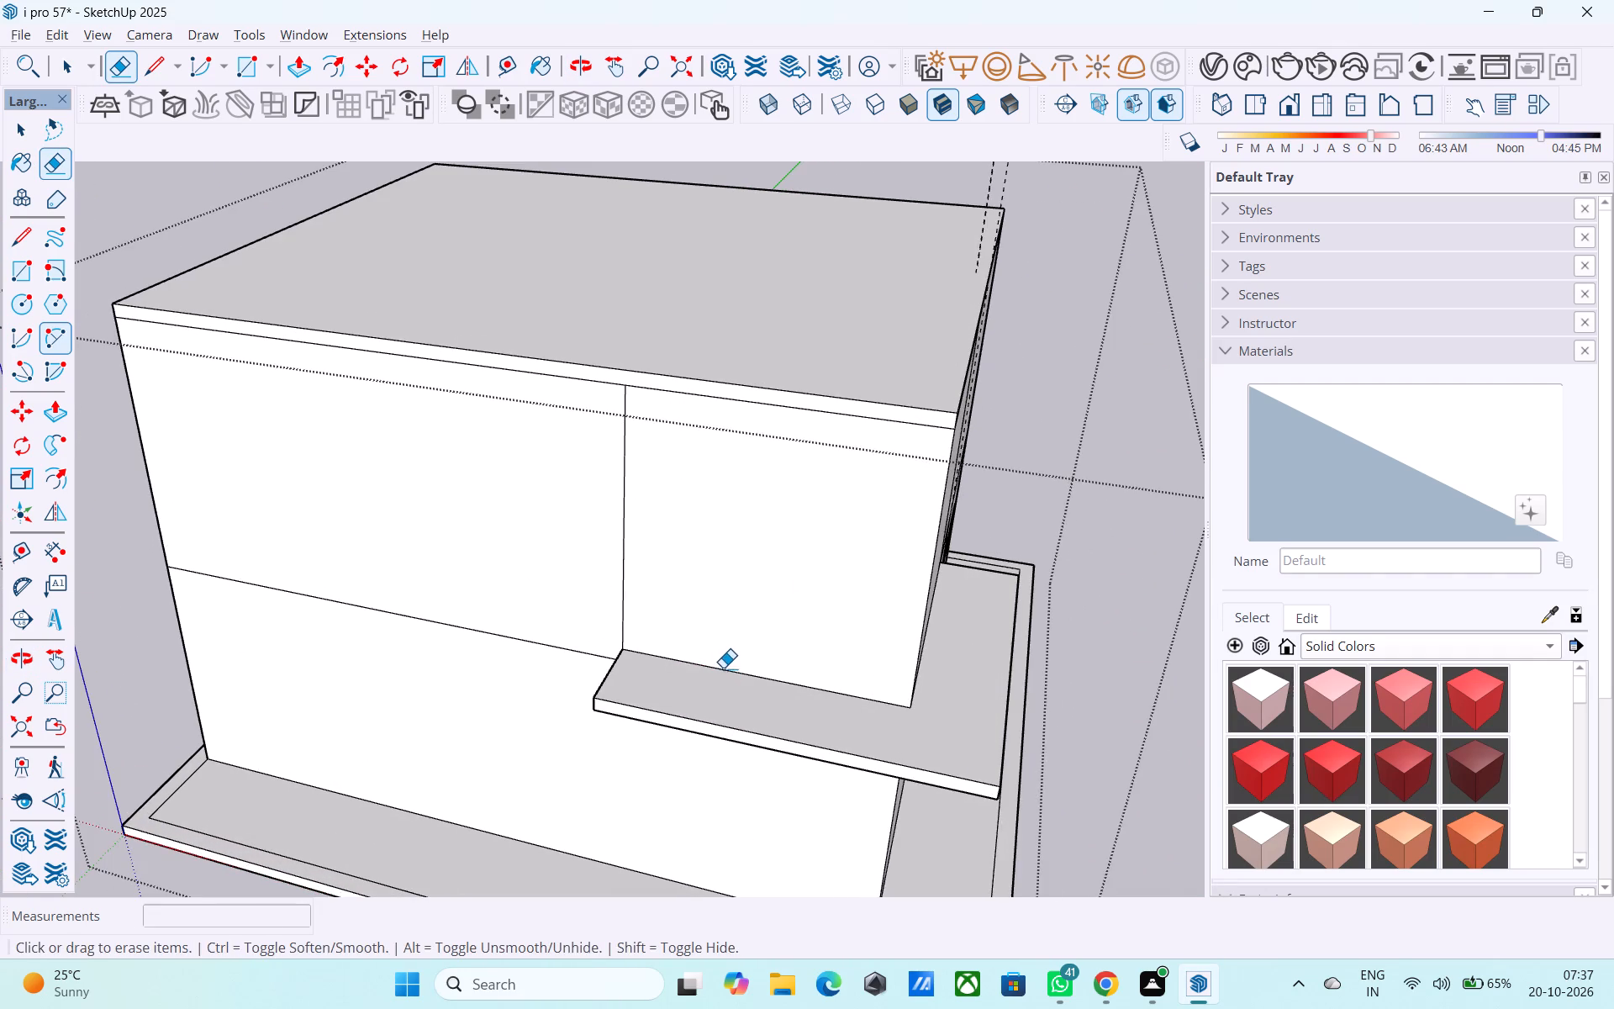
pyautogui.moveTo(723, 668); pyautogui.dragTo(782, 668, button='middle')
pyautogui.scroll(-3, 430, 698)
pyautogui.scroll(2, 637, 597)
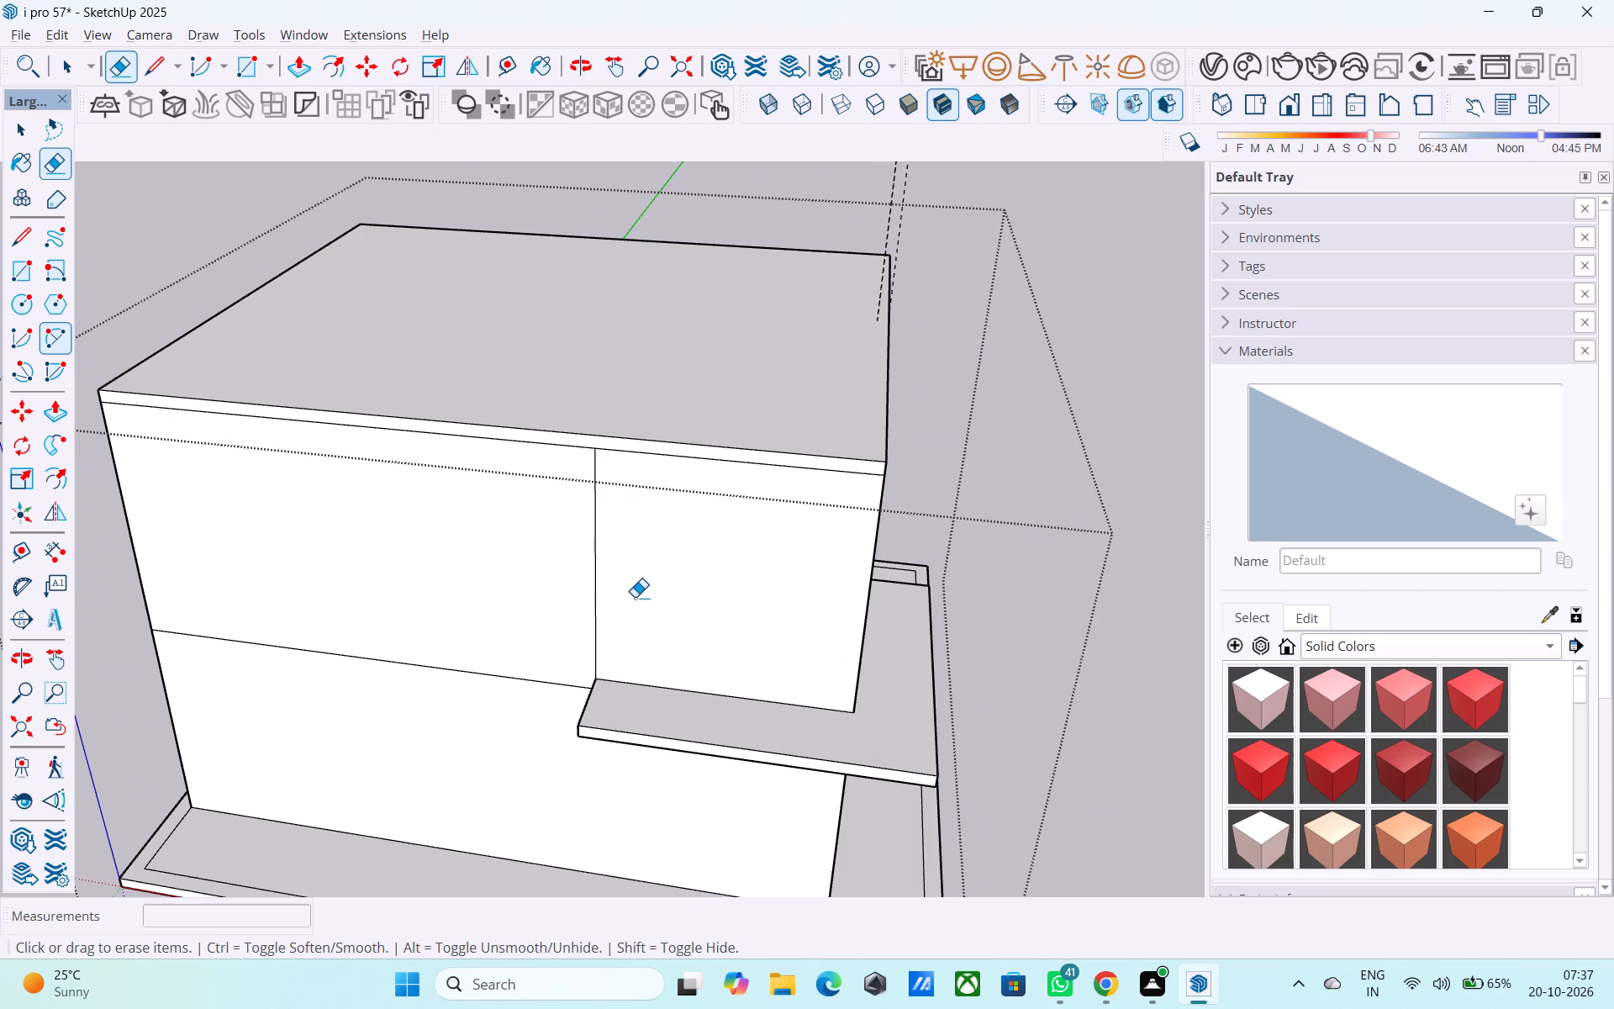
# Copy the upper wall's vertical line at the overhang's end, around the corner from the door side, 1' toward the house corner.
pyautogui.press('space')
pyautogui.click(597, 555)
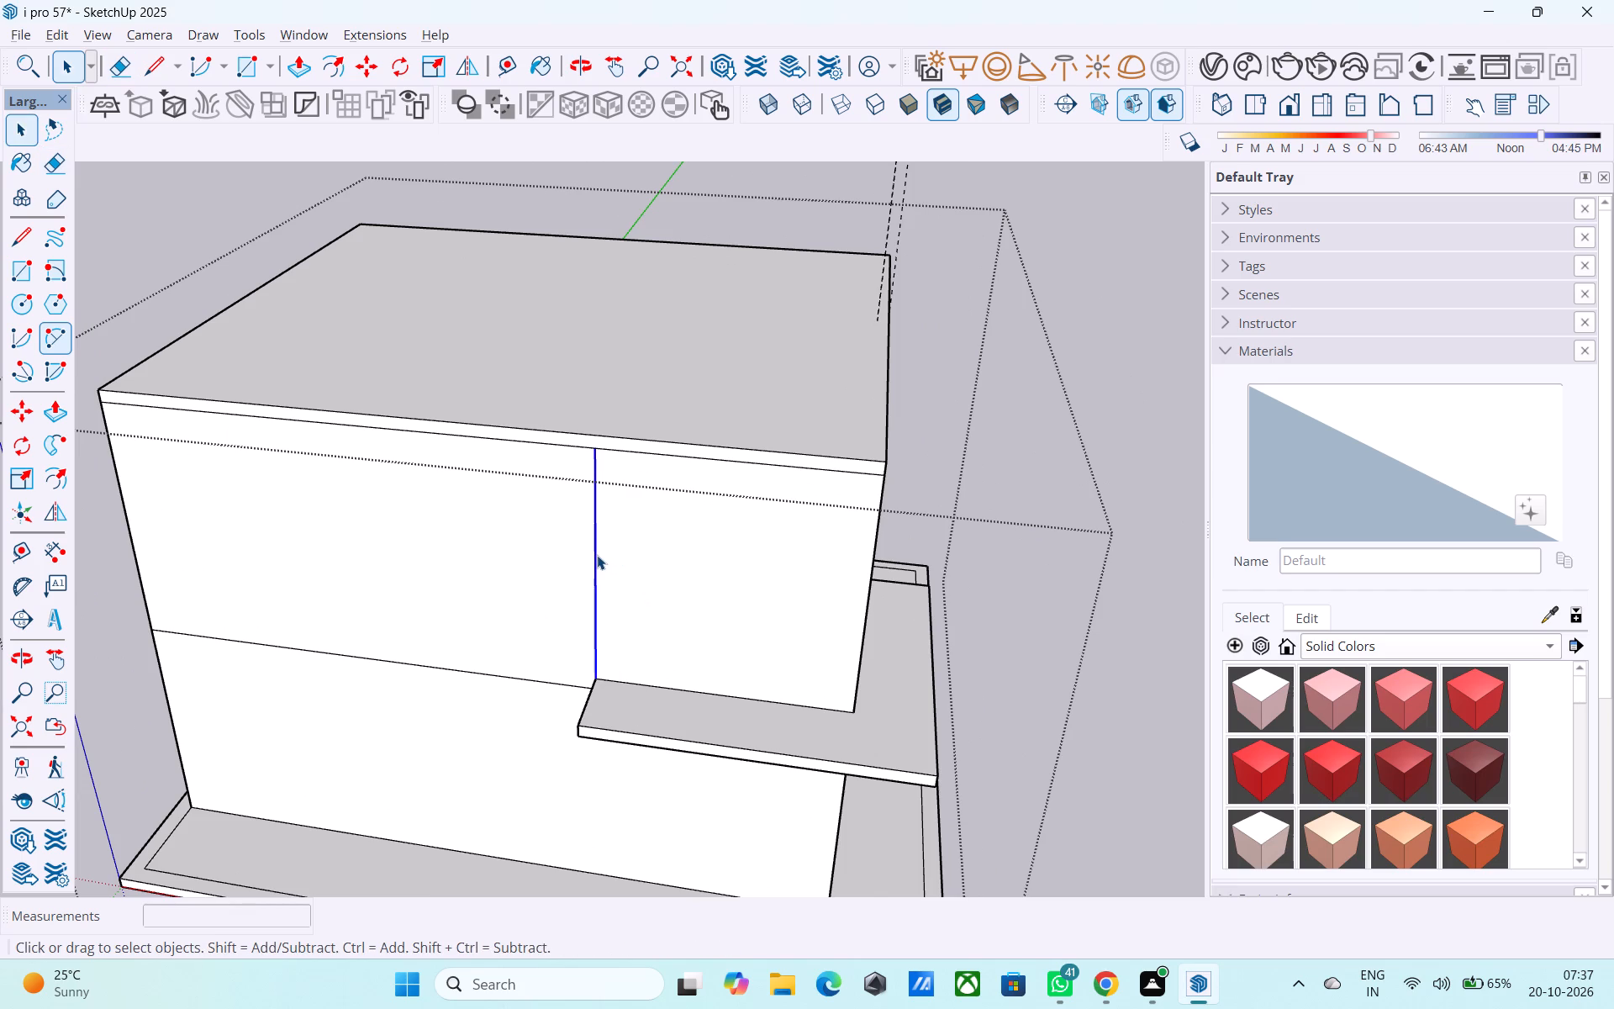
pyautogui.press('m')
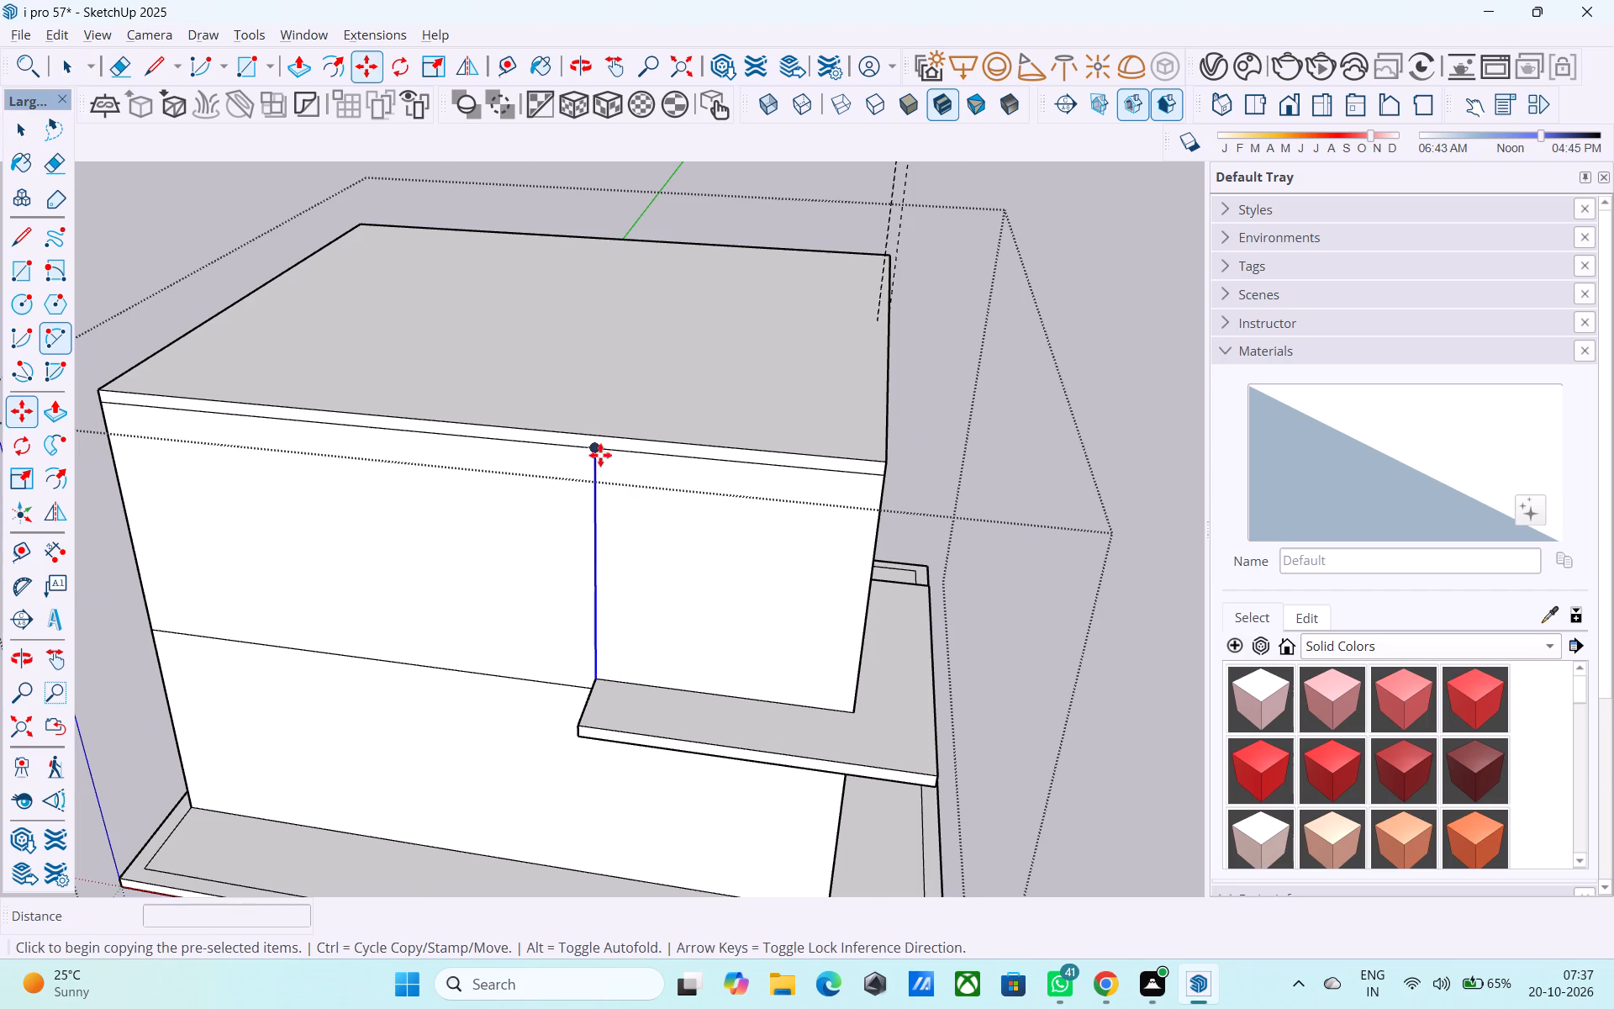
pyautogui.click(597, 446)
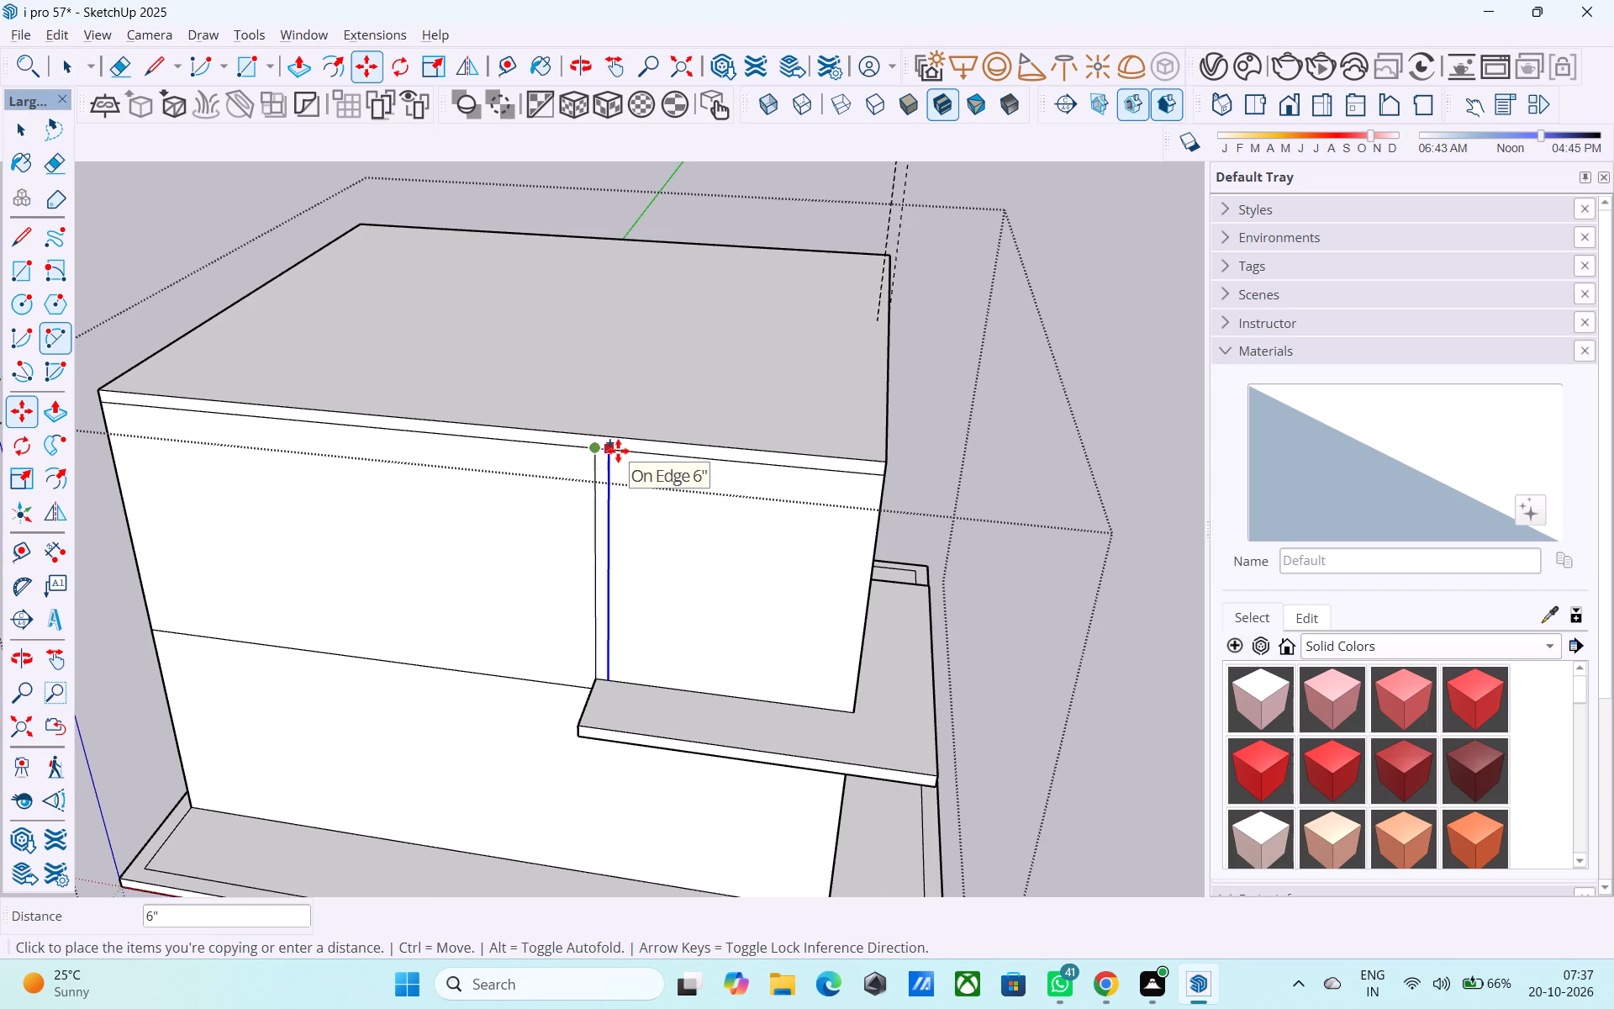
pyautogui.press('1')
pyautogui.press("'")
pyautogui.press('Return')
# Draw a line across the overhang's top from the foot of the copied line to the outer edge, parallel to the overhang's end.
pyautogui.scroll(3, 618, 458)
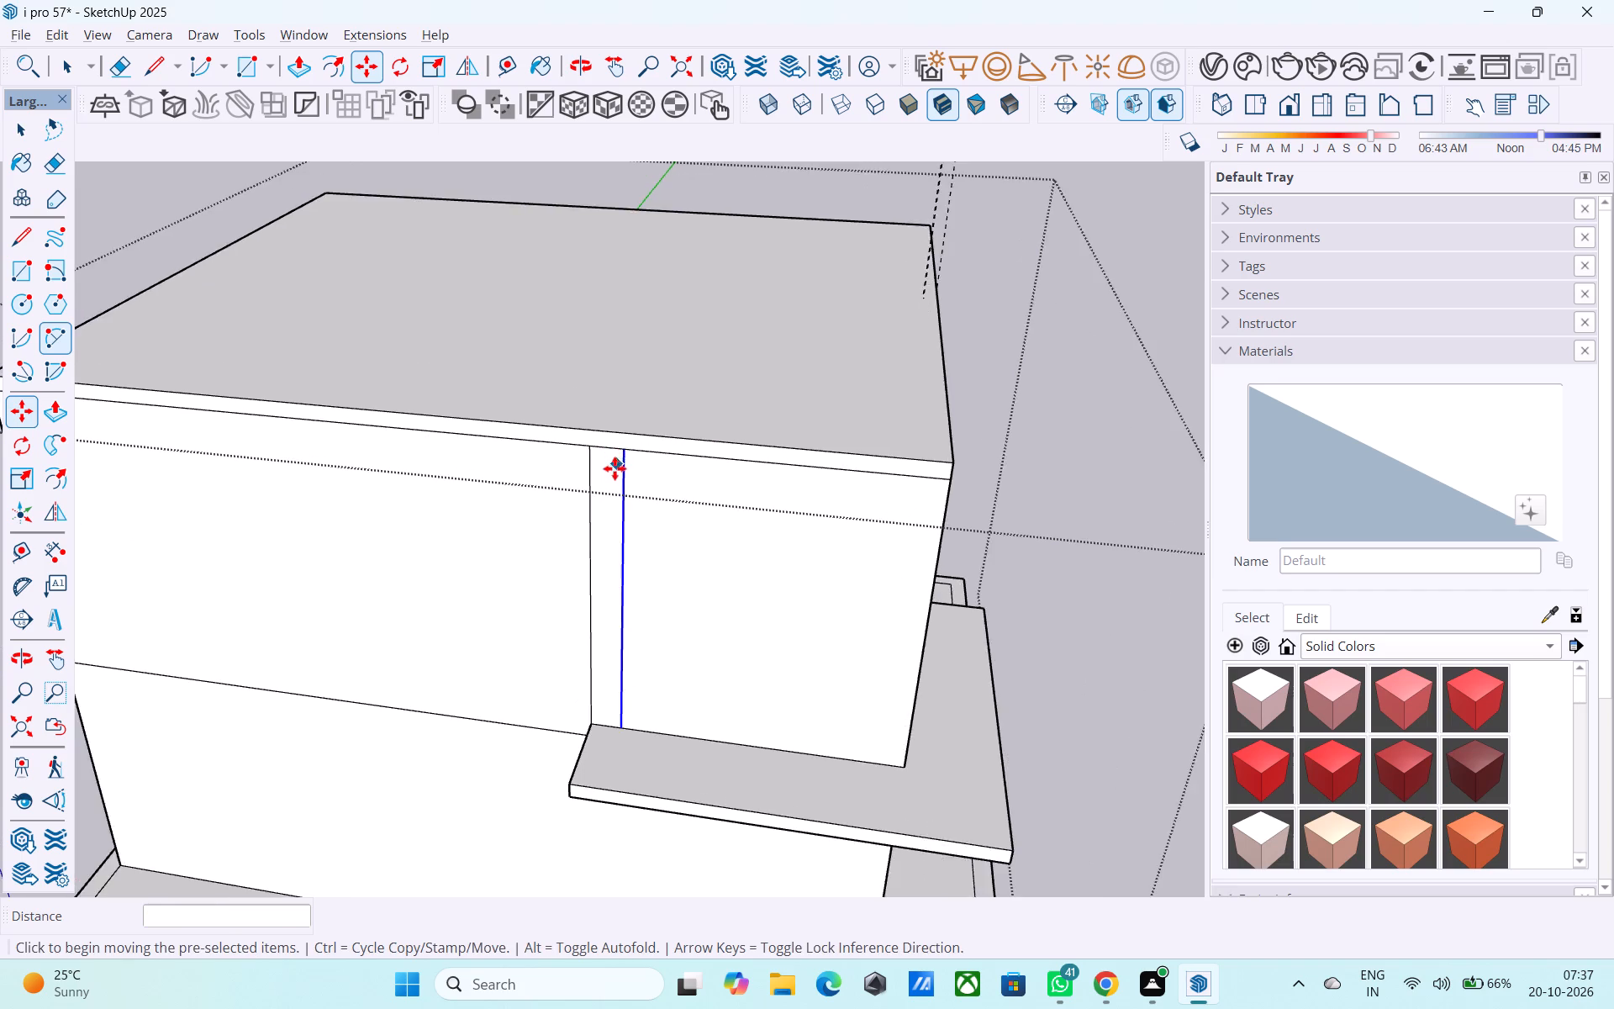
pyautogui.scroll(1, 614, 468)
pyautogui.moveTo(589, 732); pyautogui.dragTo(572, 700, button='middle')
pyautogui.scroll(5, 577, 711)
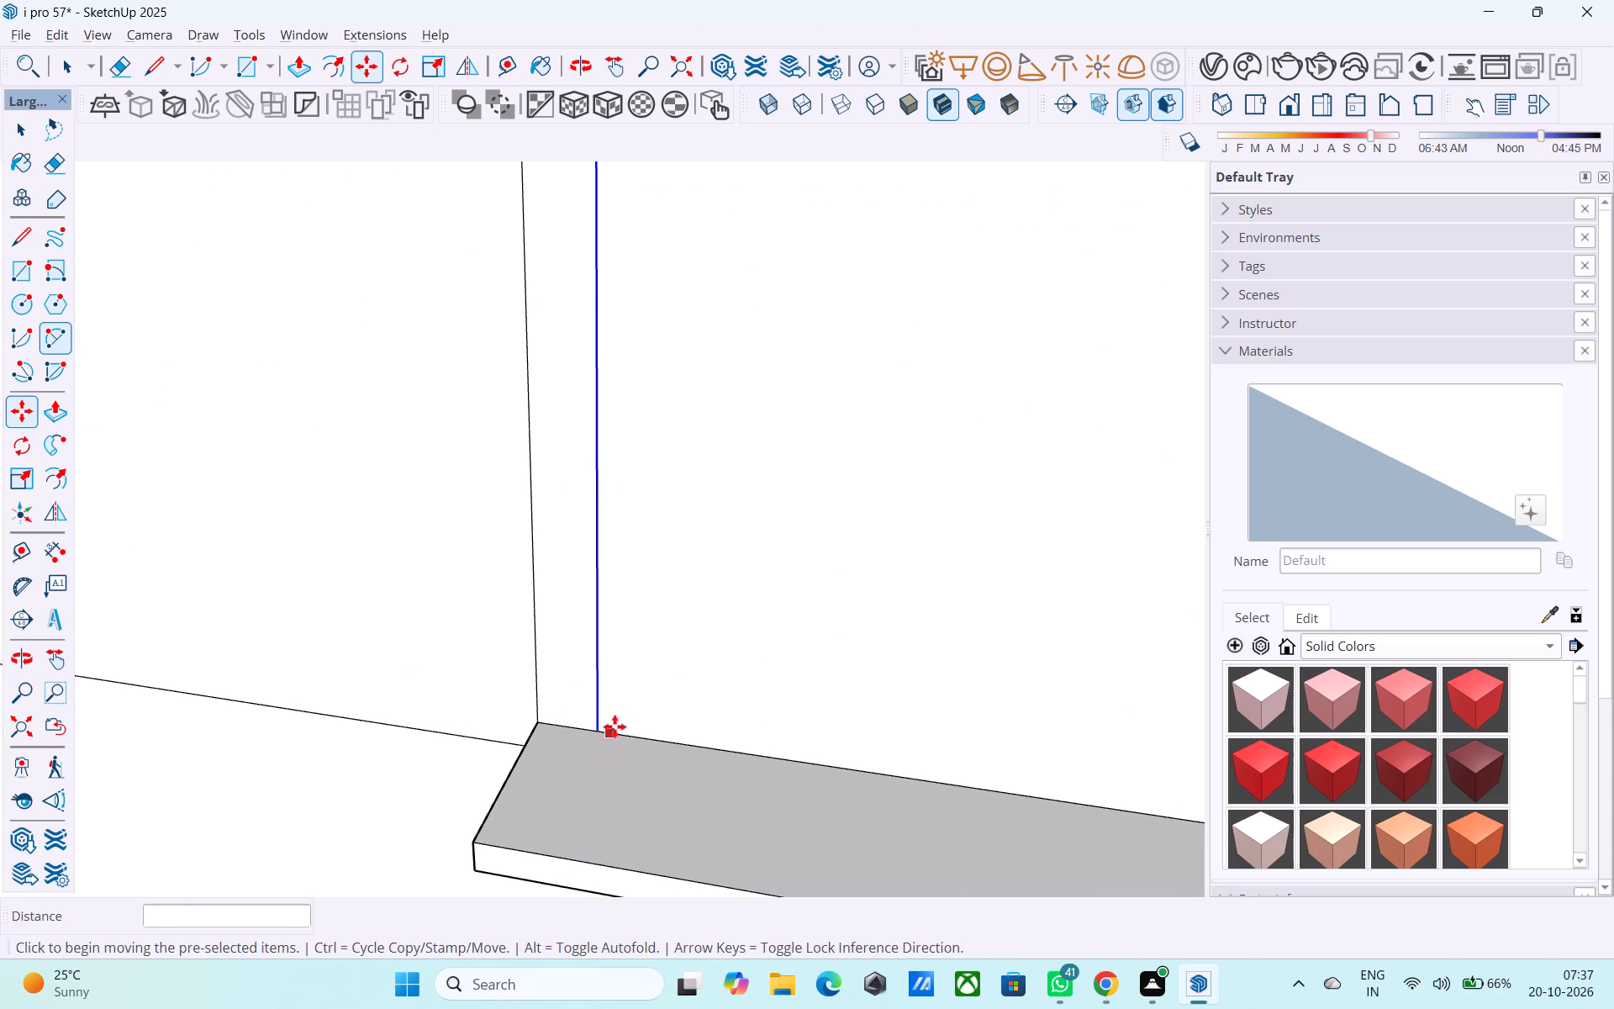
pyautogui.press('l')
pyautogui.click(596, 737)
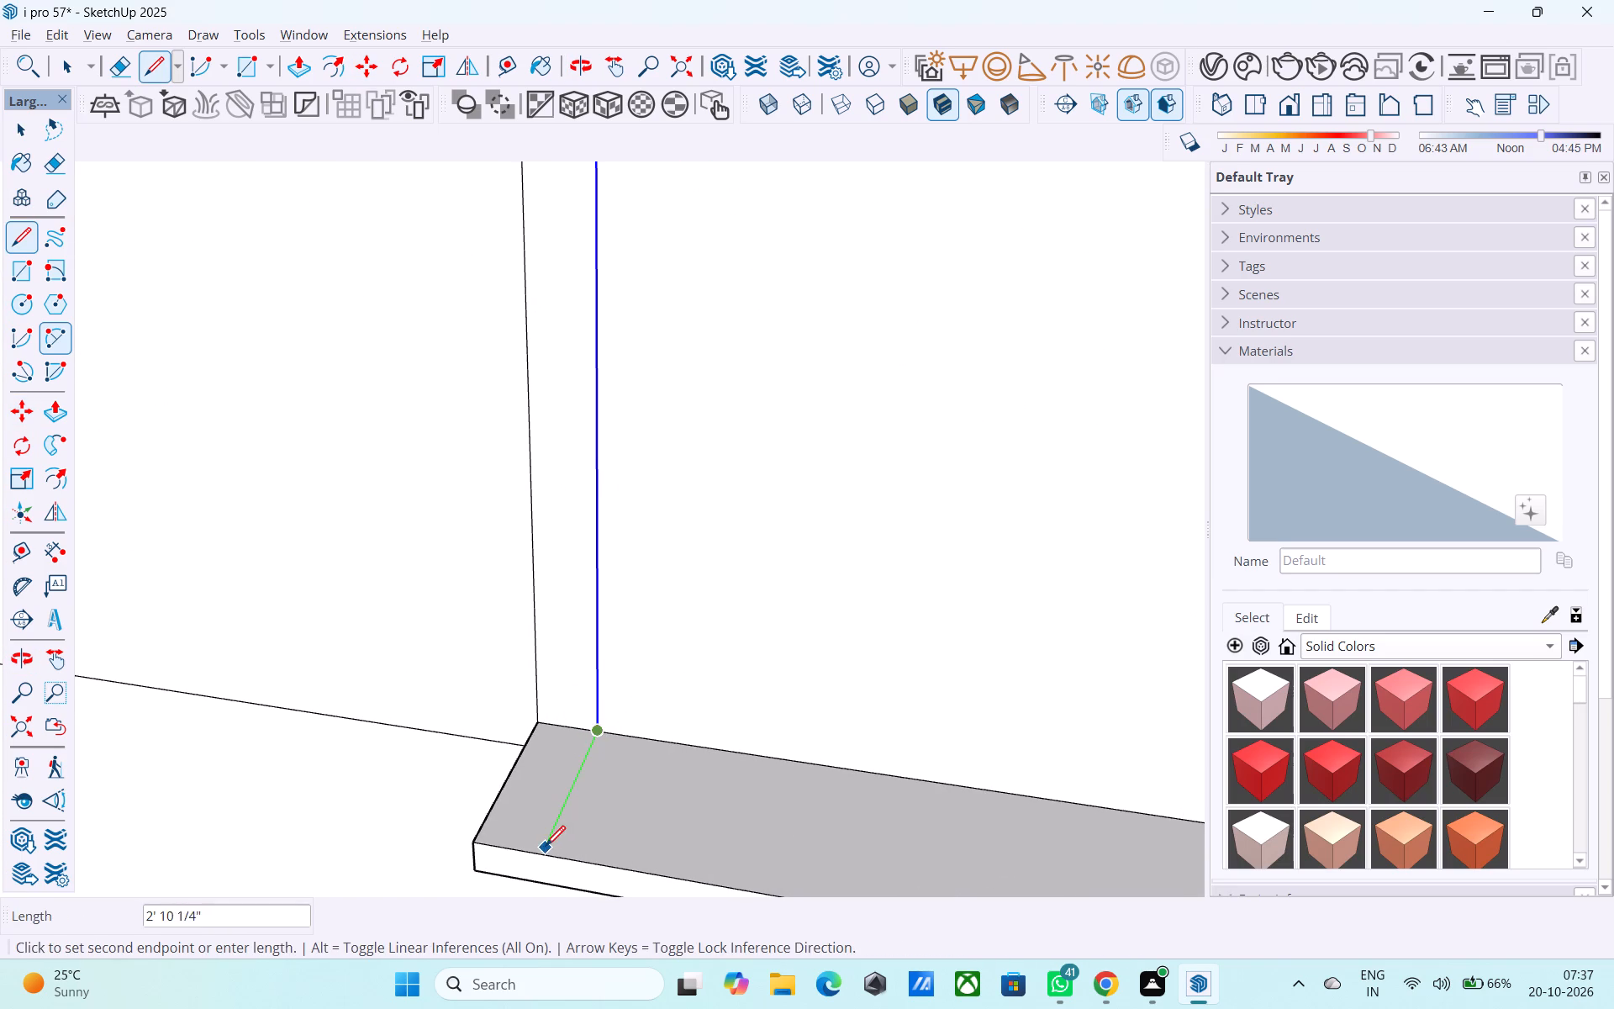
pyautogui.click(541, 858)
# Push/Pull the 1' strip at the overhang's end up into a vertical fin level with the roof slab's top.
pyautogui.press('space')
pyautogui.click(533, 795)
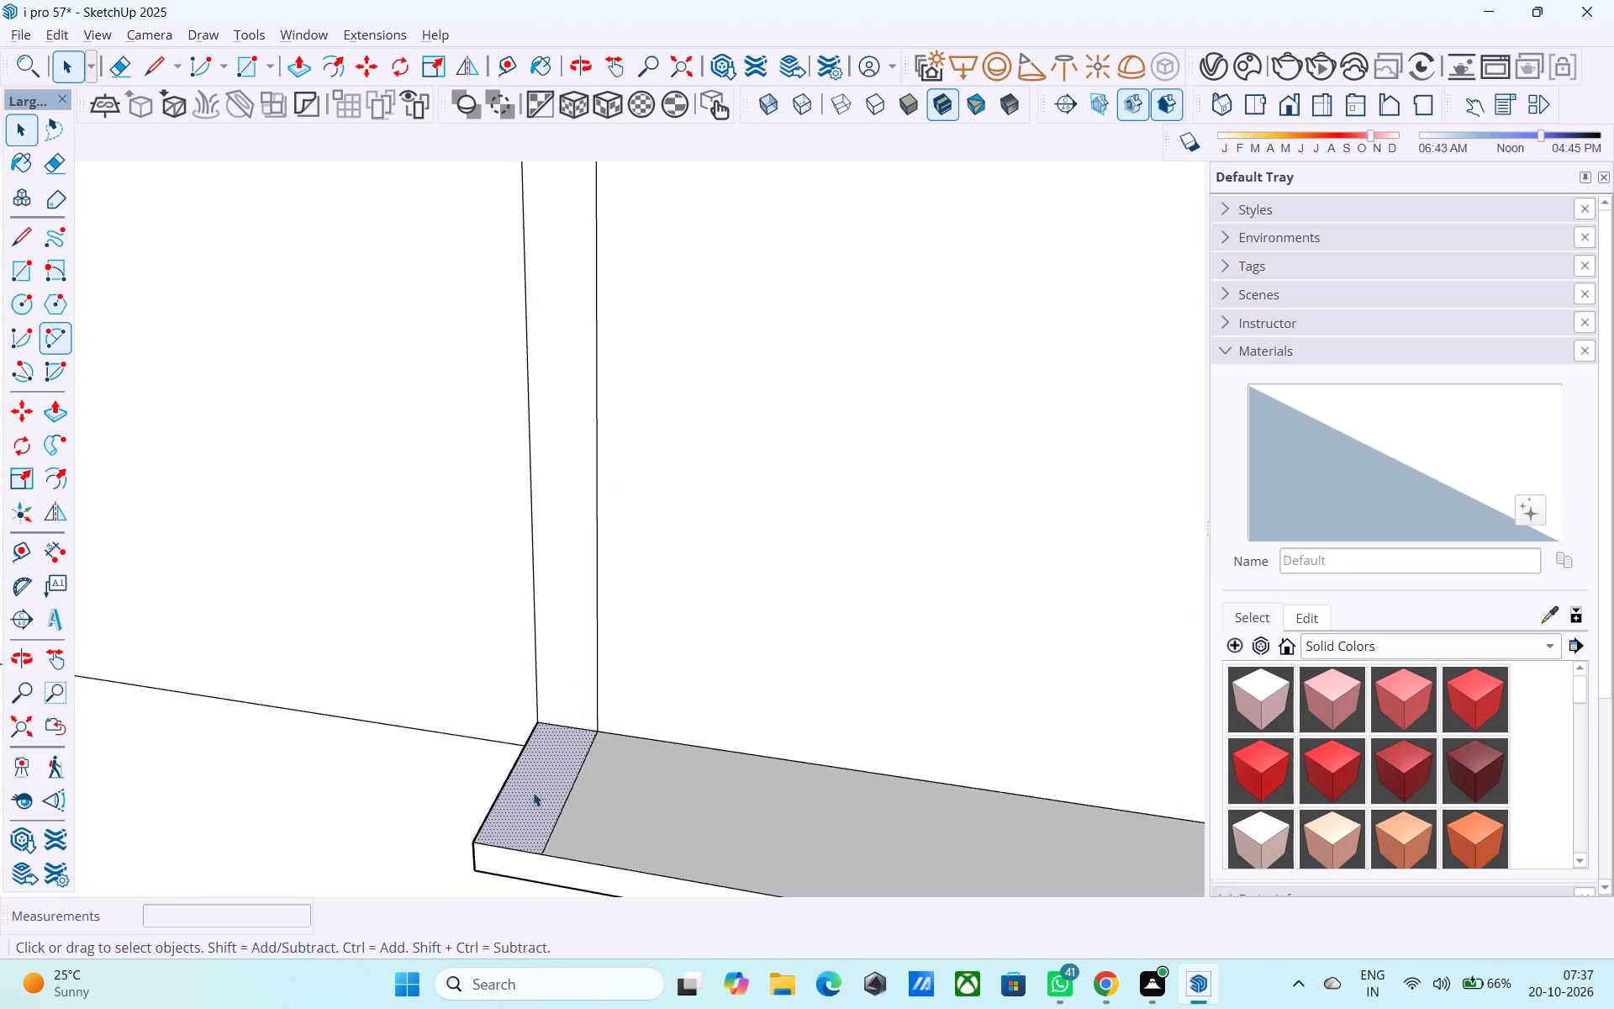
pyautogui.press('p')
pyautogui.click(534, 791)
pyautogui.scroll(-11, 547, 675)
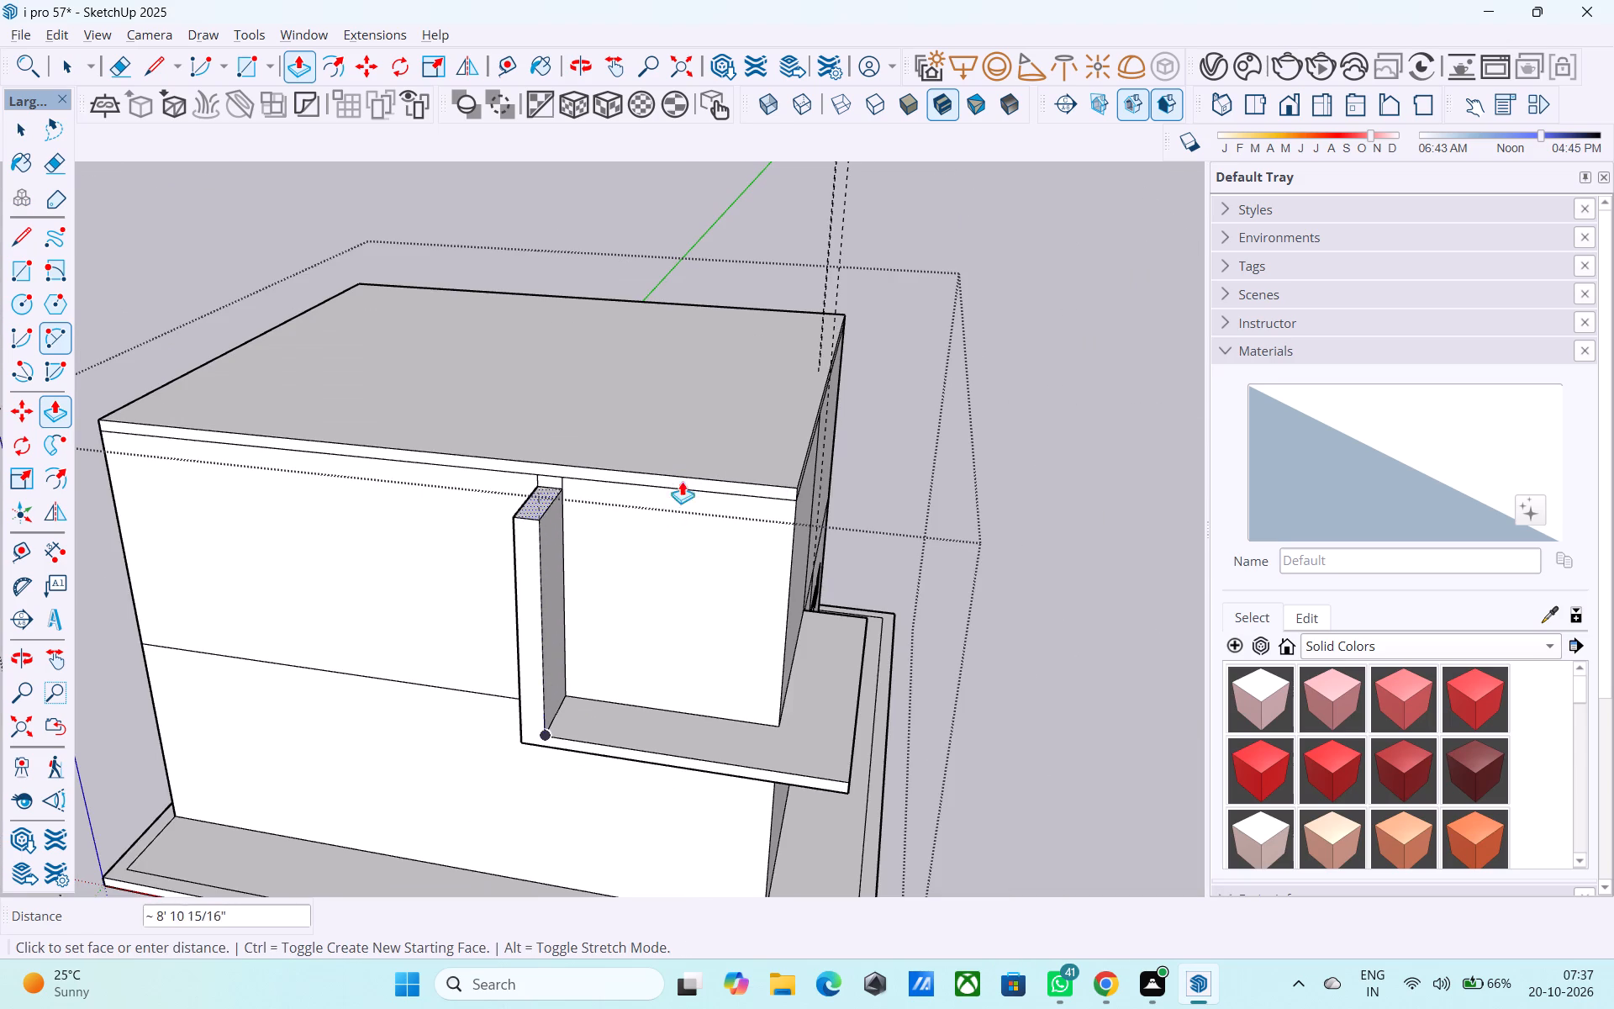
pyautogui.click(686, 464)
pyautogui.click(651, 500)
pyautogui.click(677, 469)
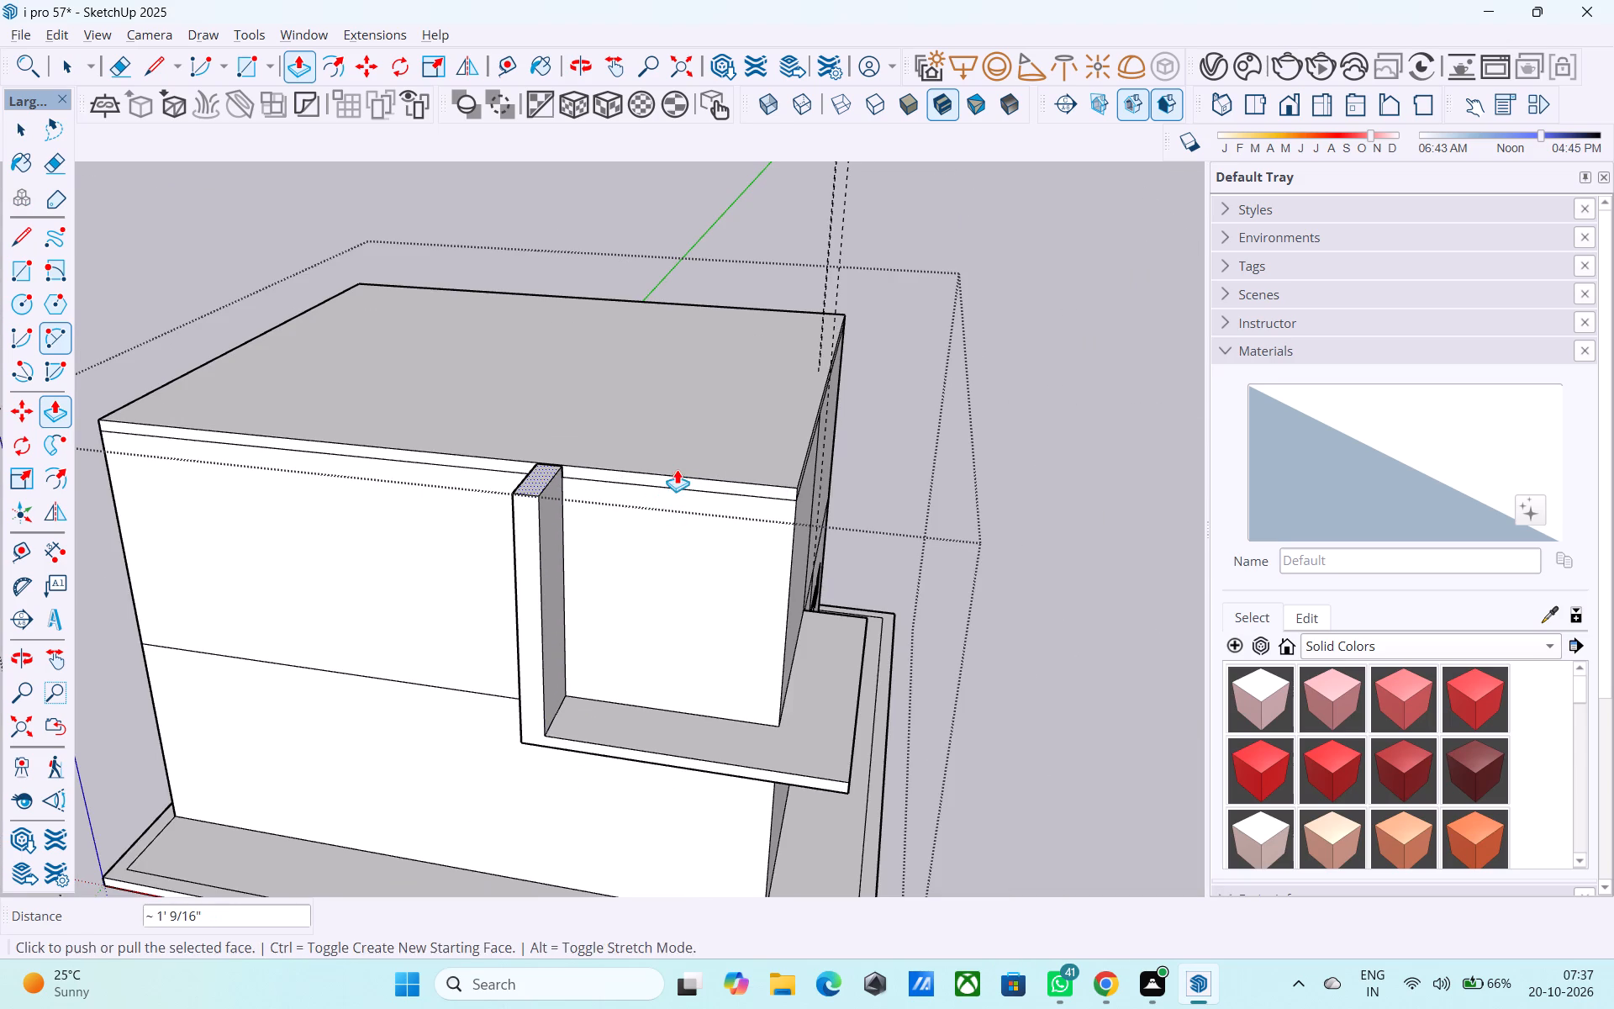
pyautogui.moveTo(684, 495); pyautogui.dragTo(554, 608, button='middle')
pyautogui.scroll(11, 409, 570)
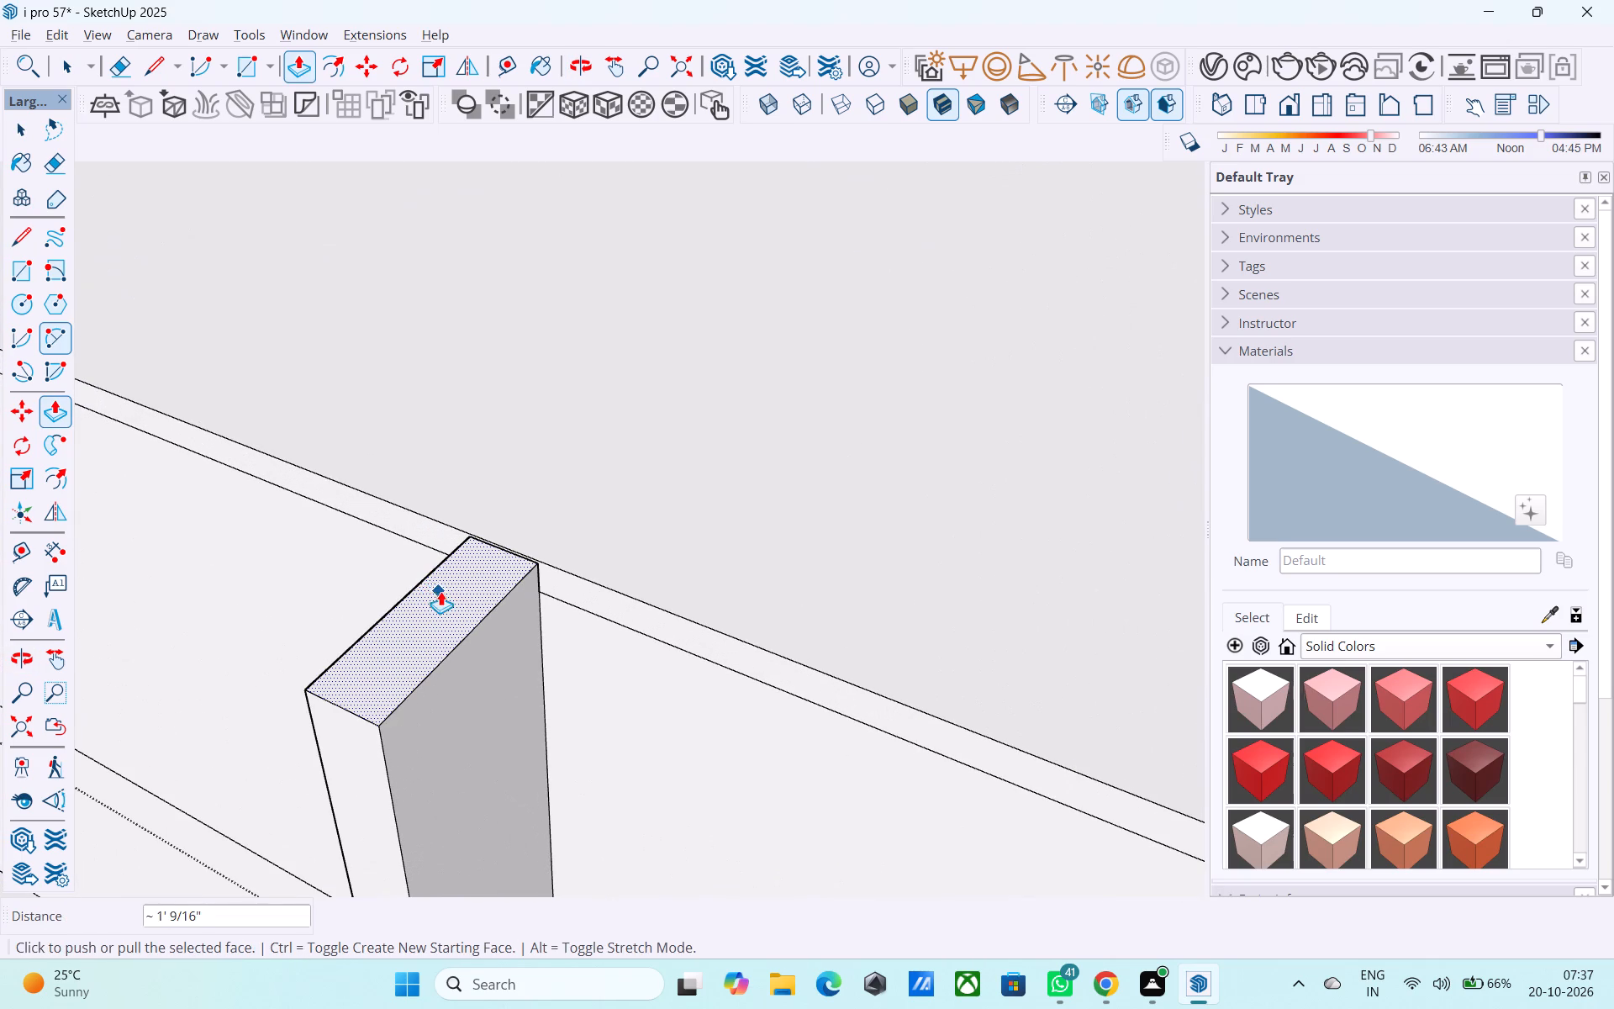
pyautogui.click(470, 557)
pyautogui.moveTo(944, 614); pyautogui.dragTo(957, 610)
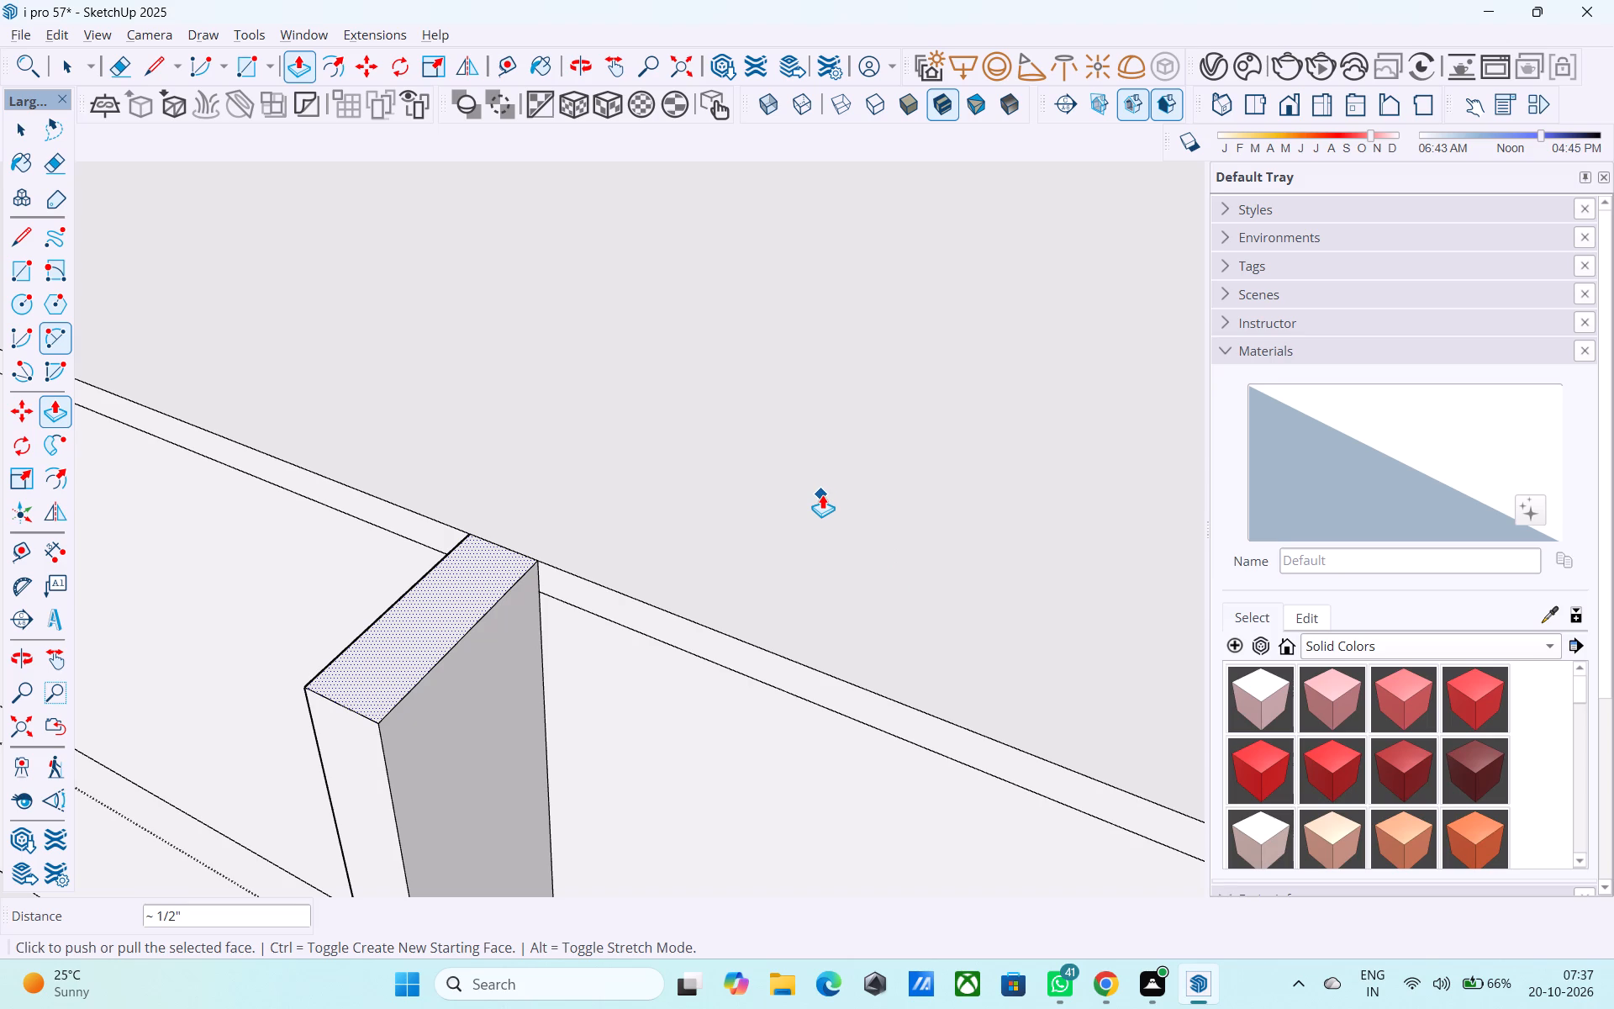
# Copy the vertical line at the overhang's end on the door-side upper wall 1' toward the house corner.
pyautogui.scroll(-4, 822, 496)
pyautogui.scroll(-4, 636, 483)
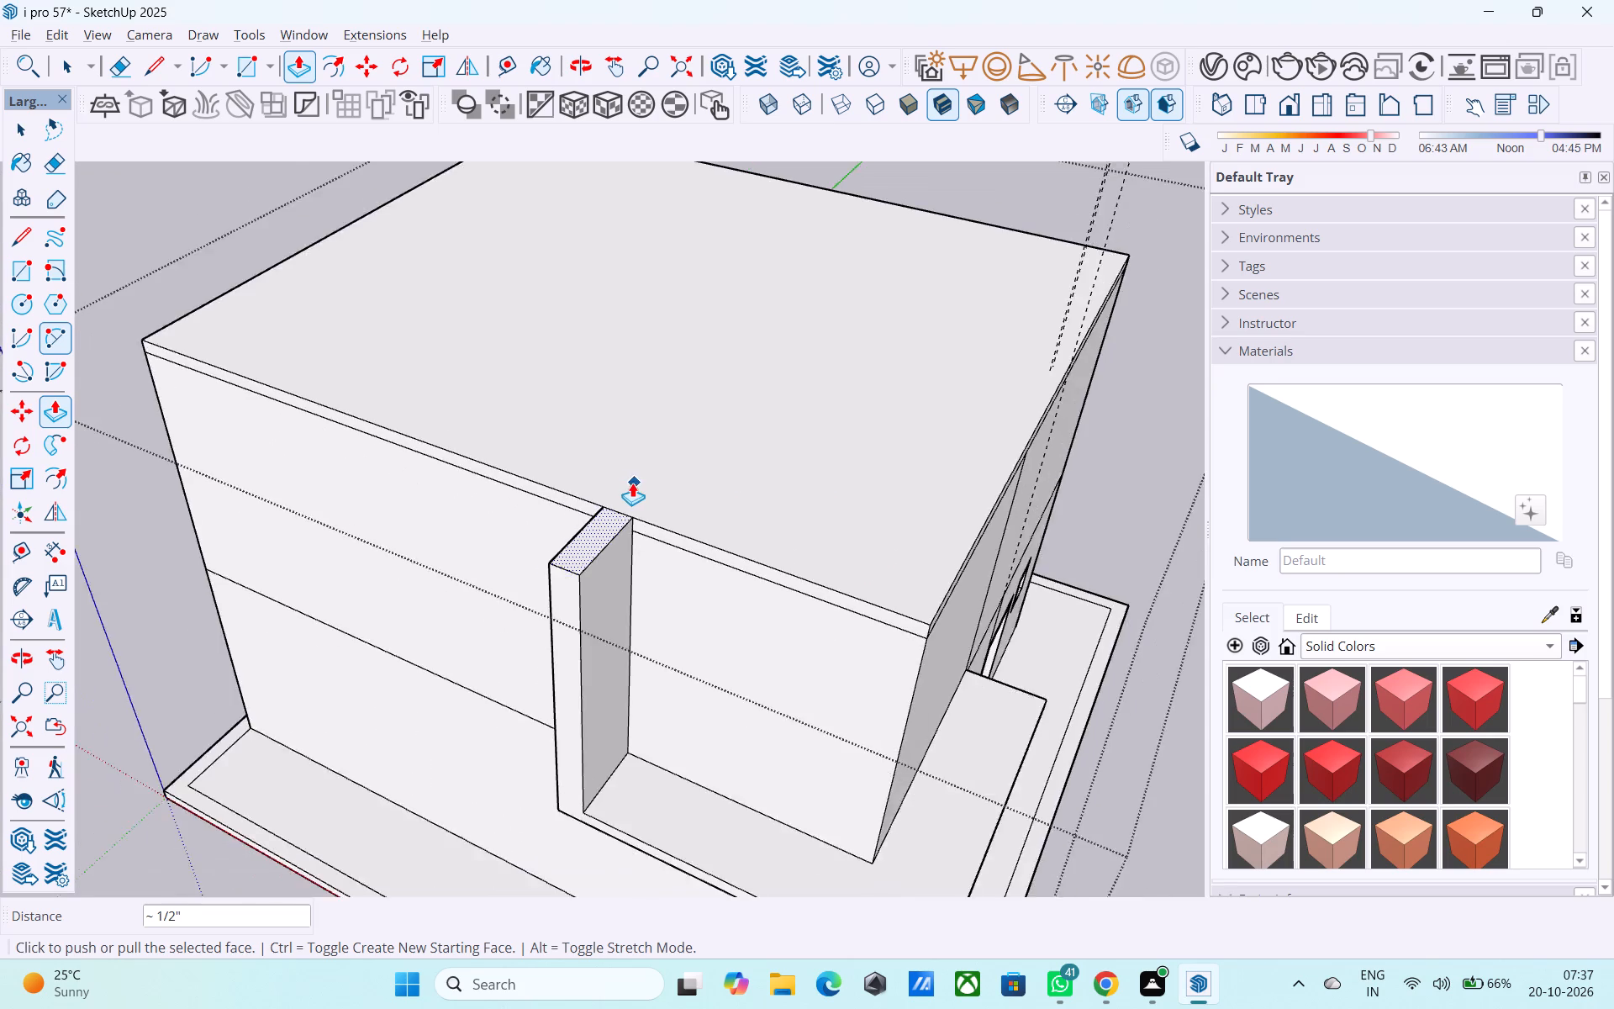
pyautogui.scroll(-4, 632, 483)
pyautogui.scroll(1, 625, 482)
pyautogui.scroll(-2, 625, 482)
pyautogui.scroll(1, 888, 528)
pyautogui.moveTo(900, 530); pyautogui.dragTo(683, 490, button='middle')
pyautogui.moveTo(674, 499); pyautogui.dragTo(591, 492, button='middle')
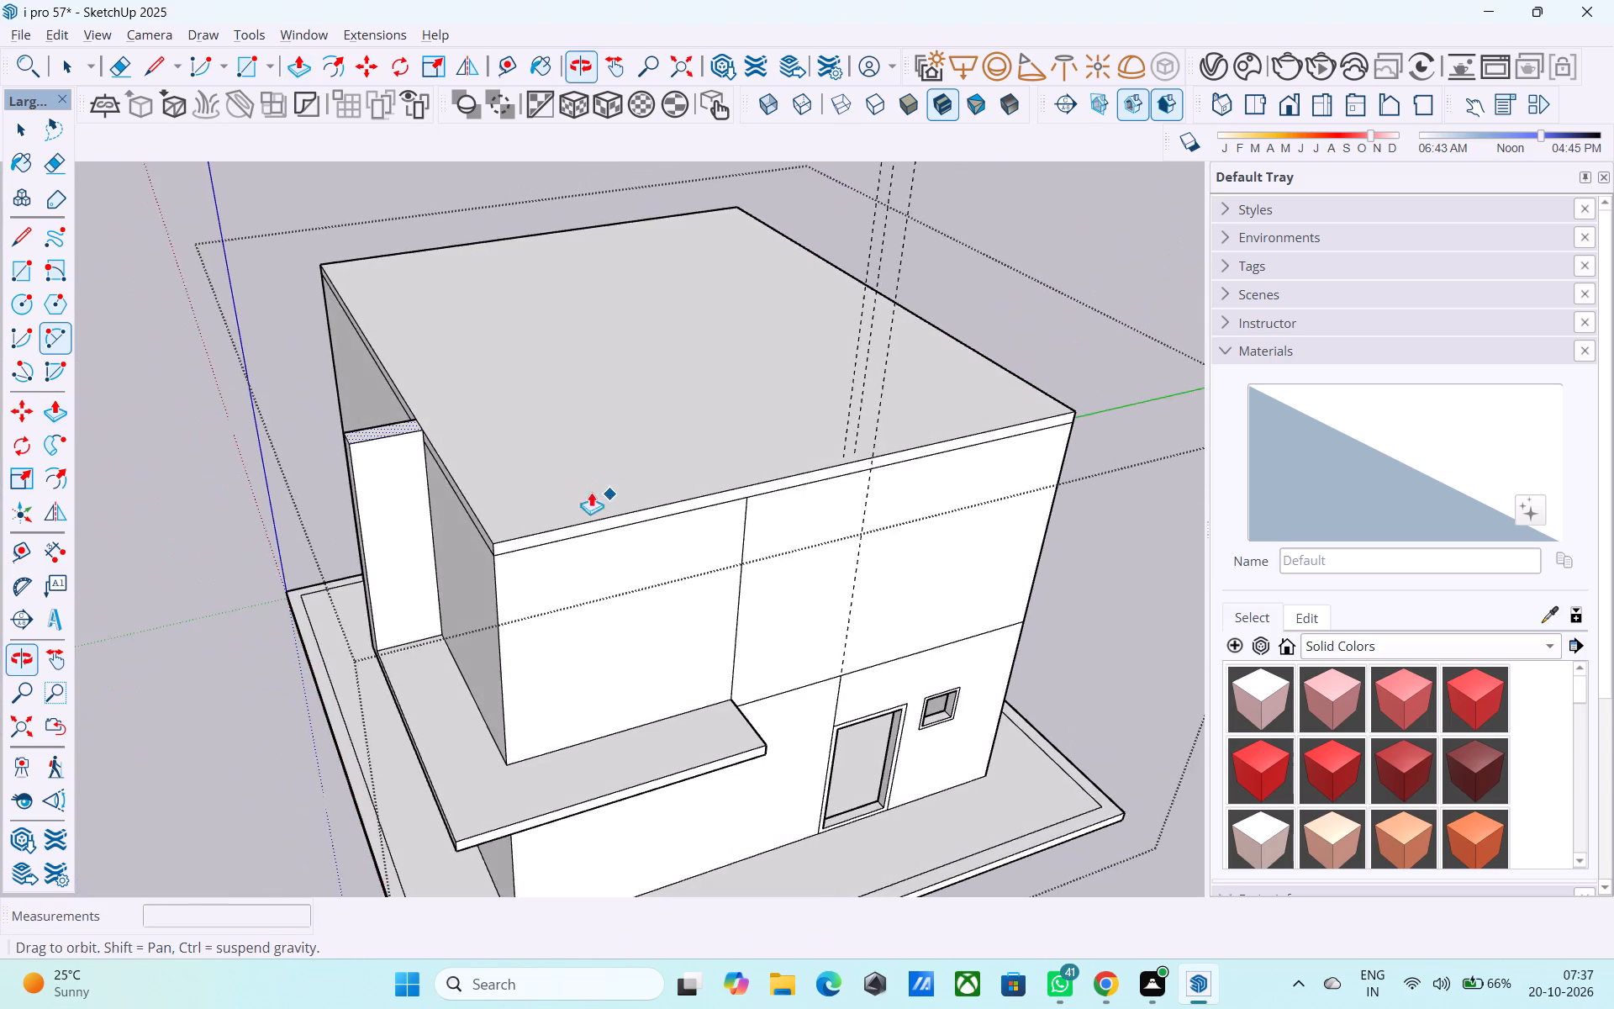
pyautogui.moveTo(709, 690); pyautogui.dragTo(646, 683, button='middle')
pyautogui.scroll(4, 665, 709)
pyautogui.moveTo(691, 722); pyautogui.dragTo(615, 675, button='middle')
pyautogui.scroll(-3, 606, 631)
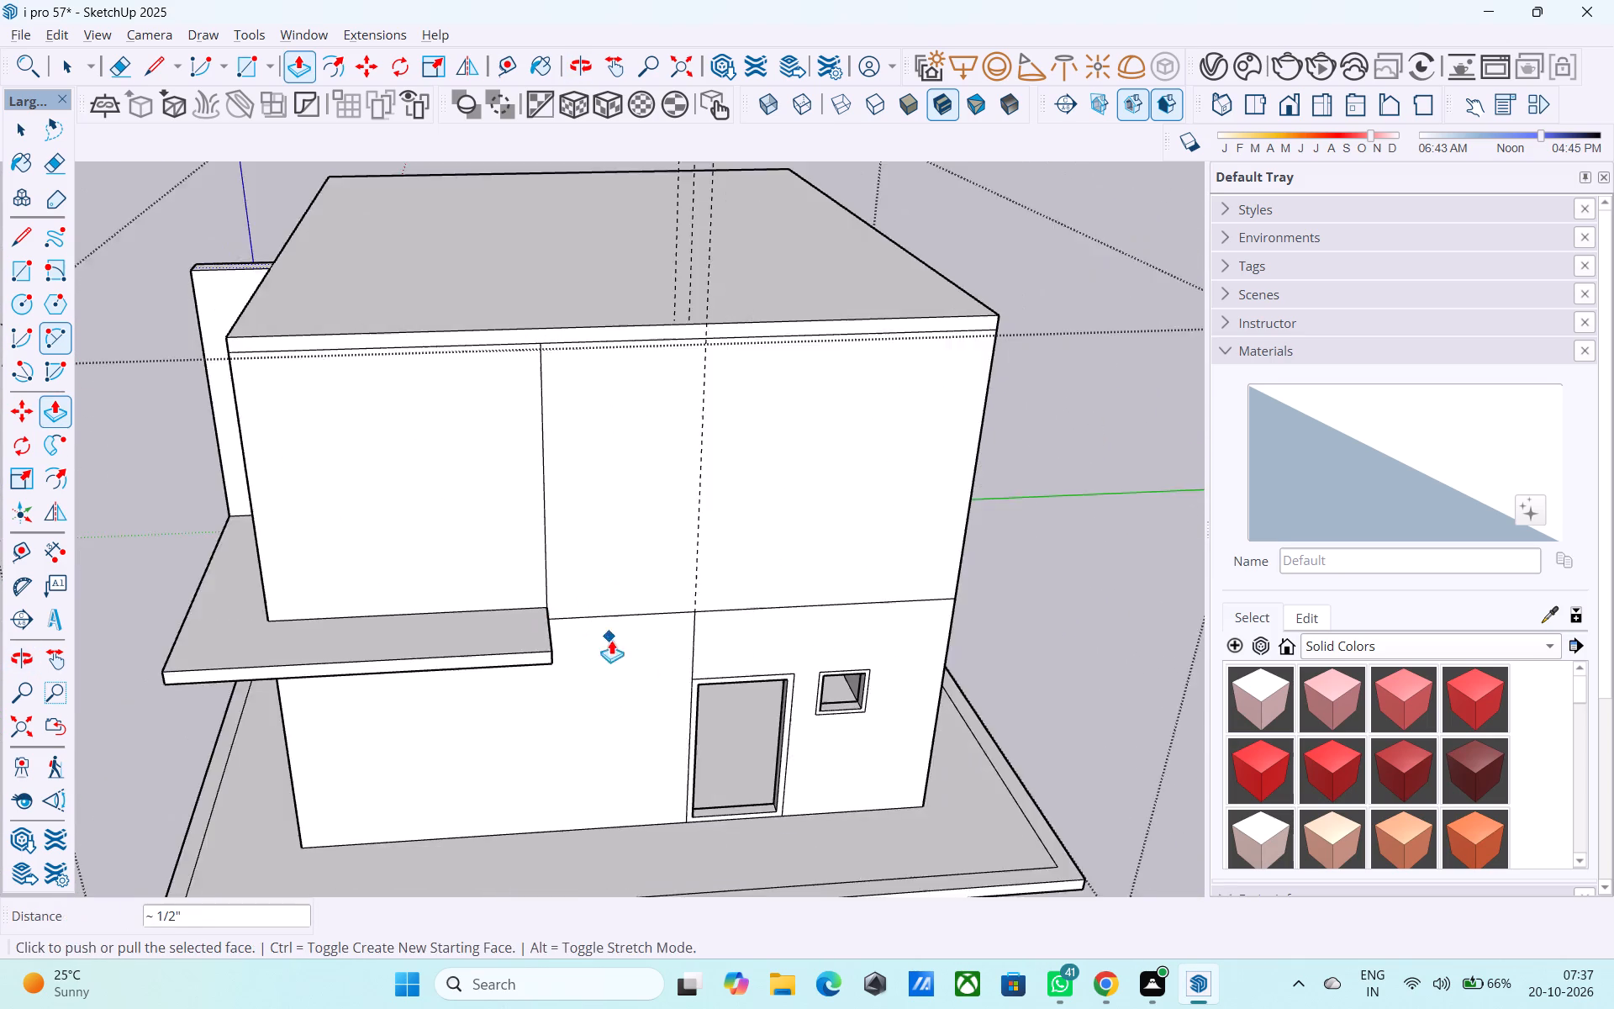
pyautogui.moveTo(619, 651); pyautogui.dragTo(757, 708, button='middle')
pyautogui.moveTo(732, 681); pyautogui.dragTo(718, 677, button='middle')
pyautogui.scroll(6, 694, 637)
pyautogui.press('space')
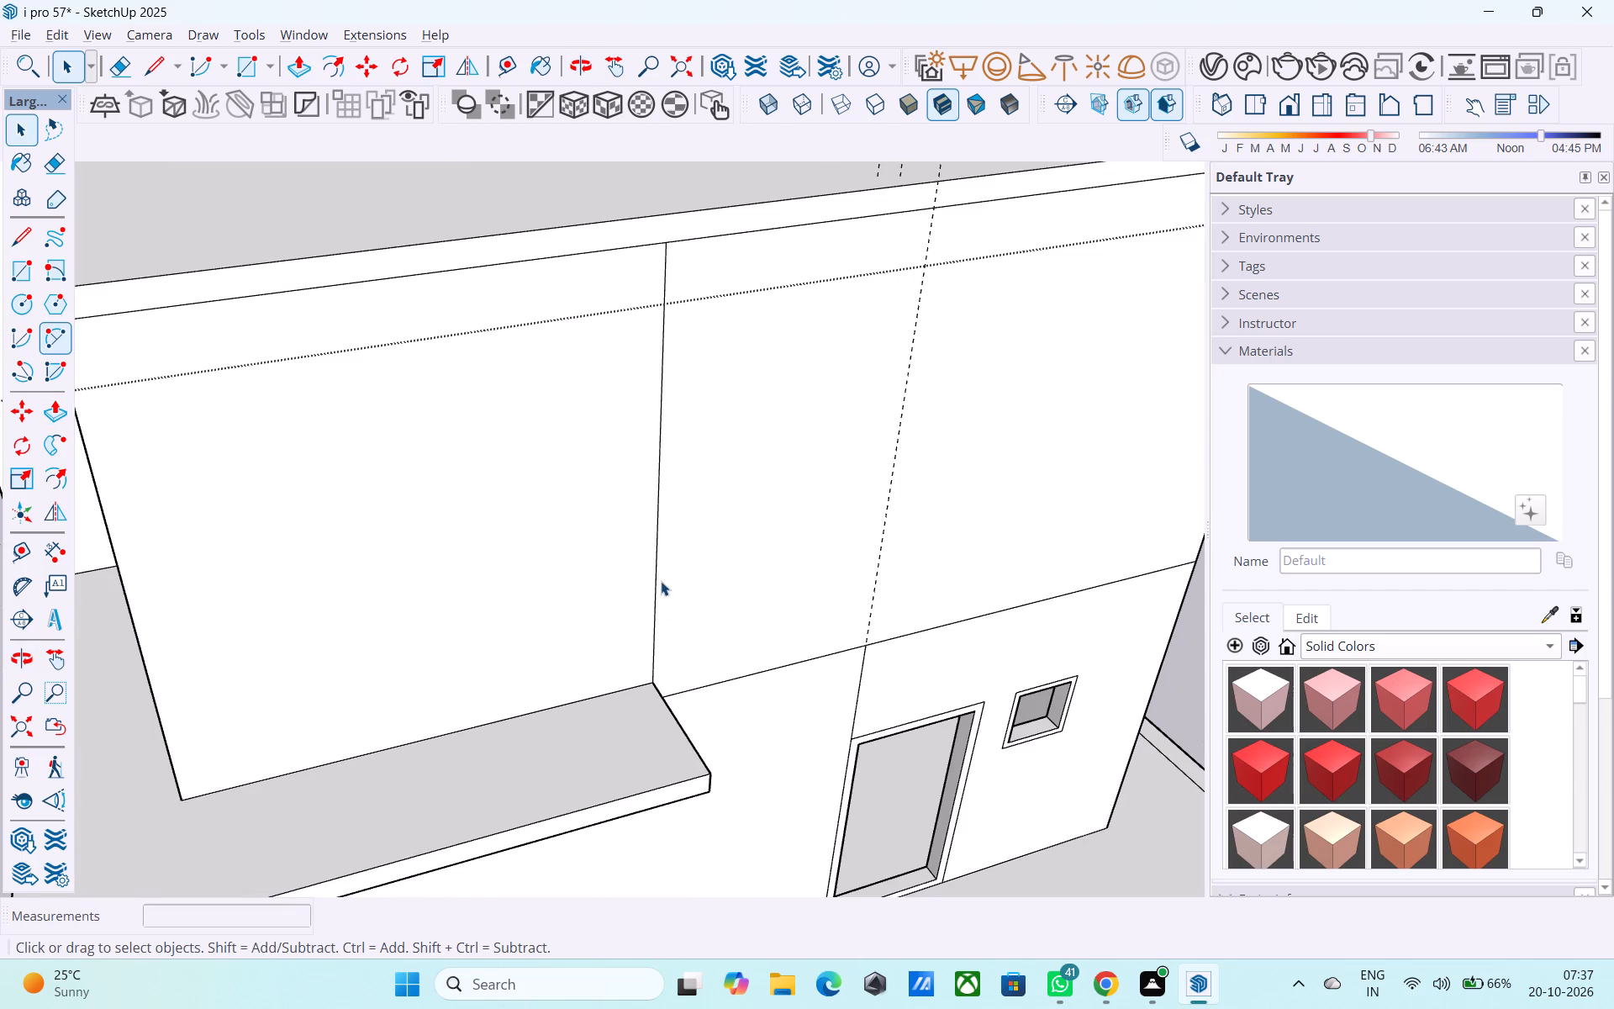
pyautogui.click(655, 577)
pyautogui.press('m')
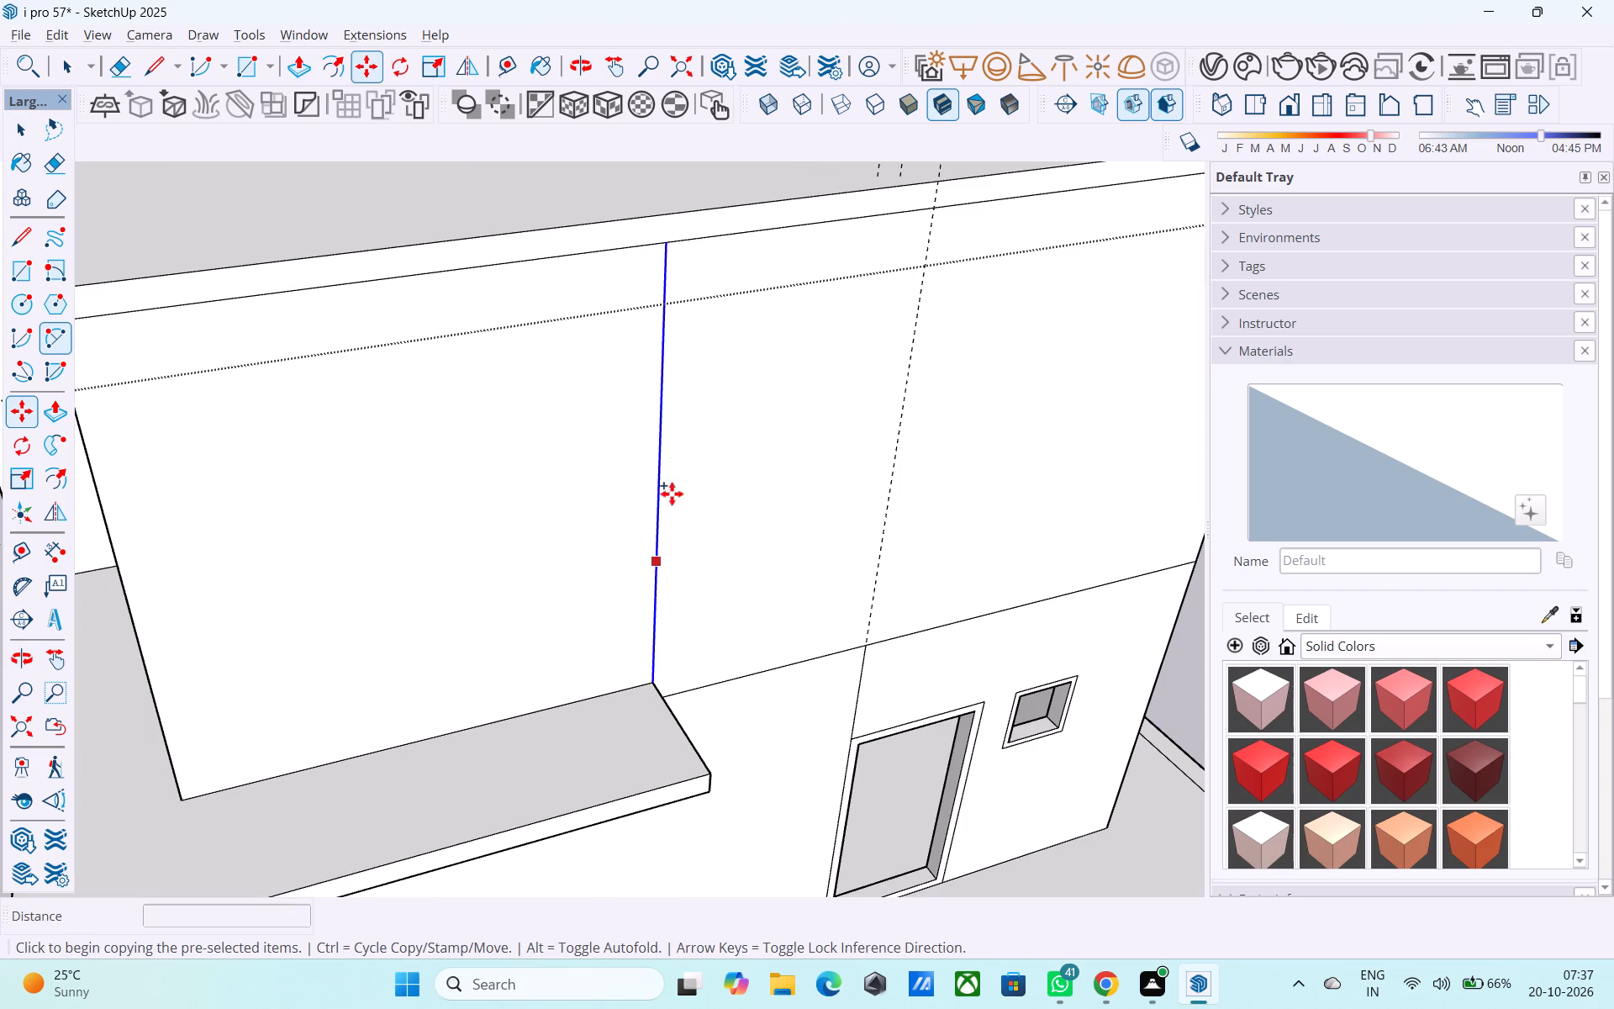
pyautogui.click(661, 246)
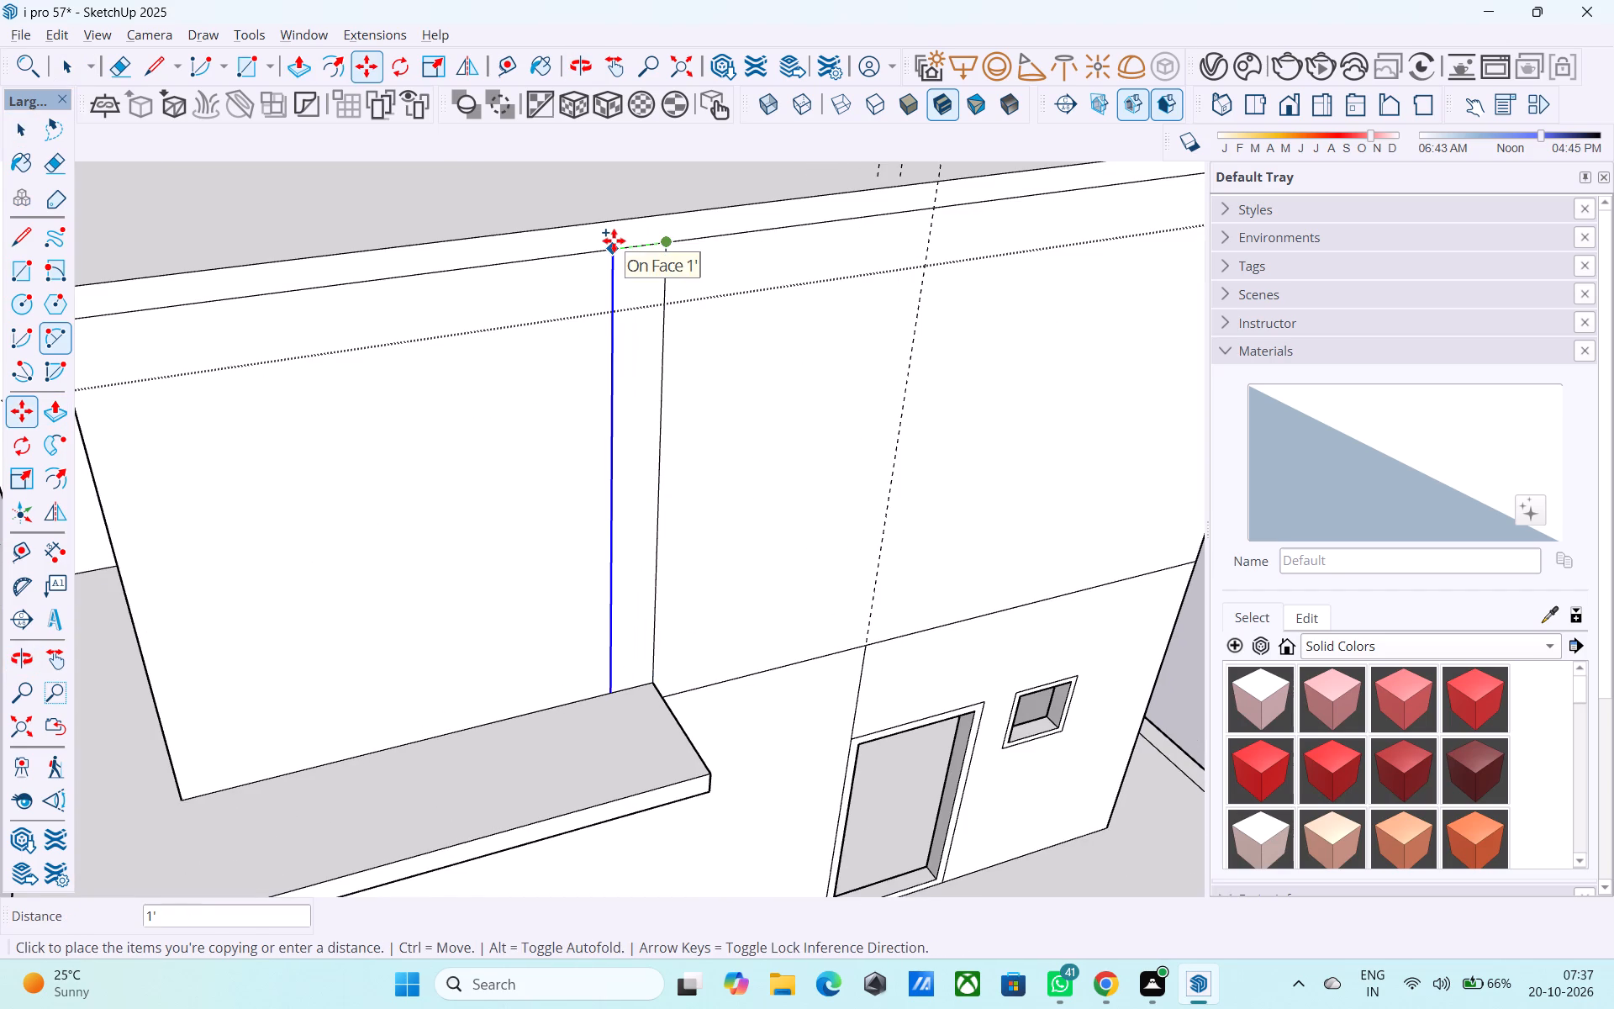
pyautogui.click(614, 240)
# Push/Pull the 1' wall strip on the door side outward 3', flush with the overhang's outer edge.
pyautogui.press('space')
pyautogui.click(630, 396)
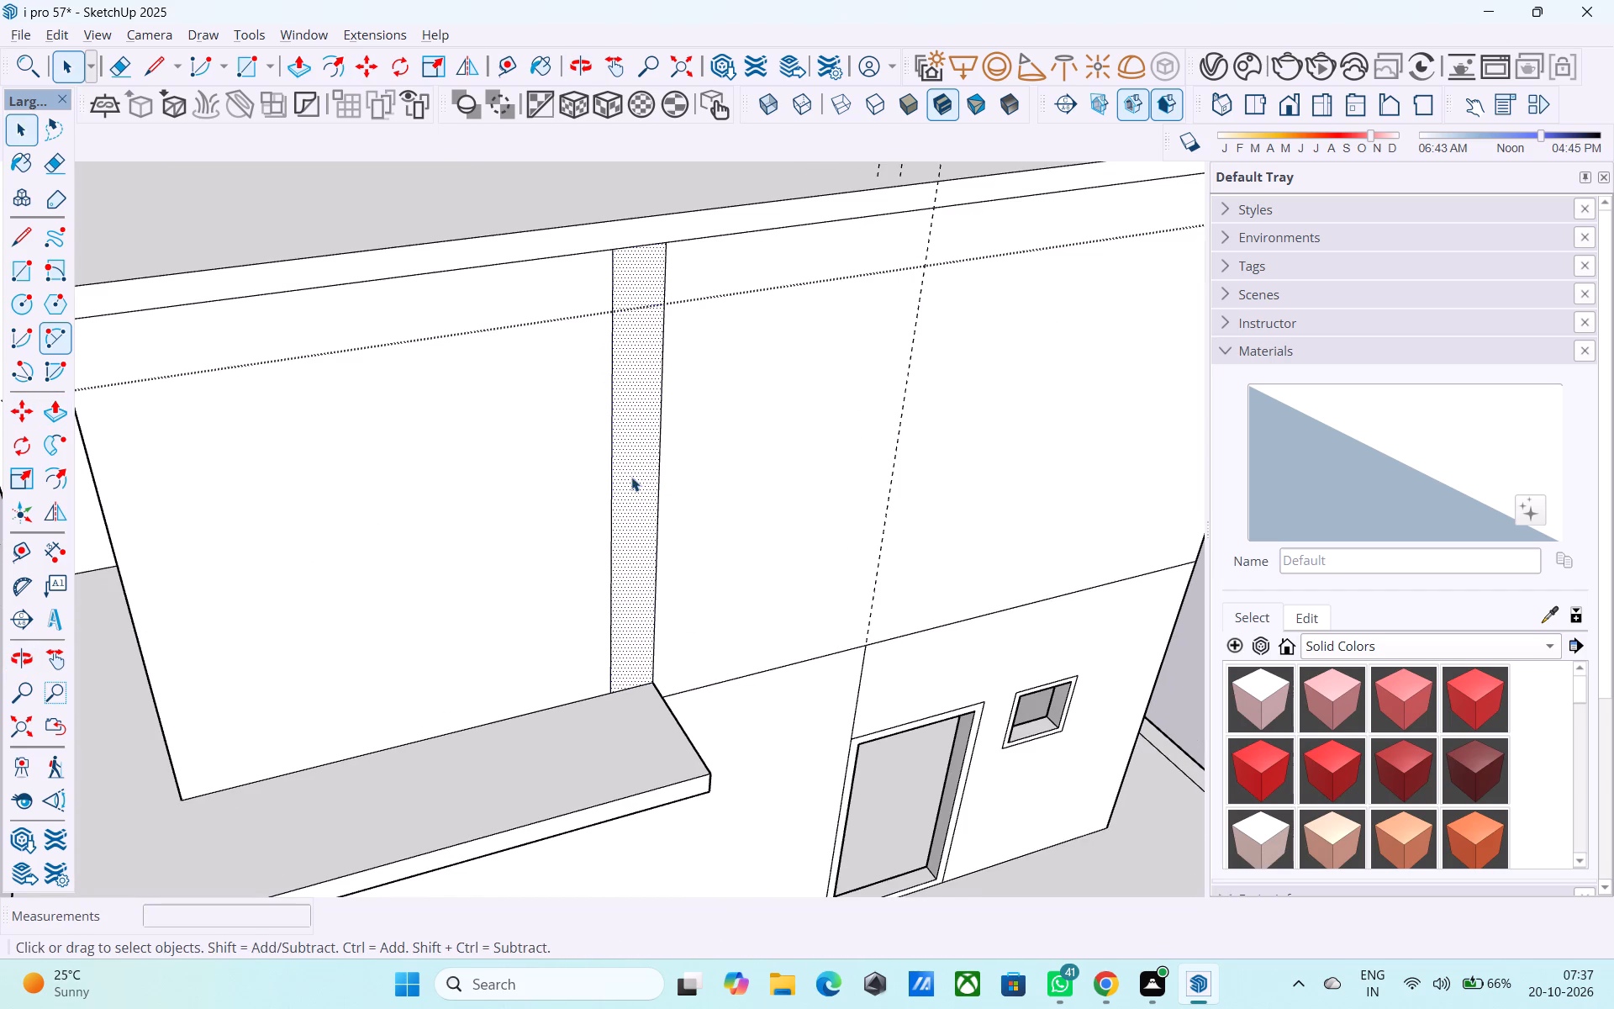
pyautogui.press('p')
pyautogui.click(645, 577)
pyautogui.click(613, 779)
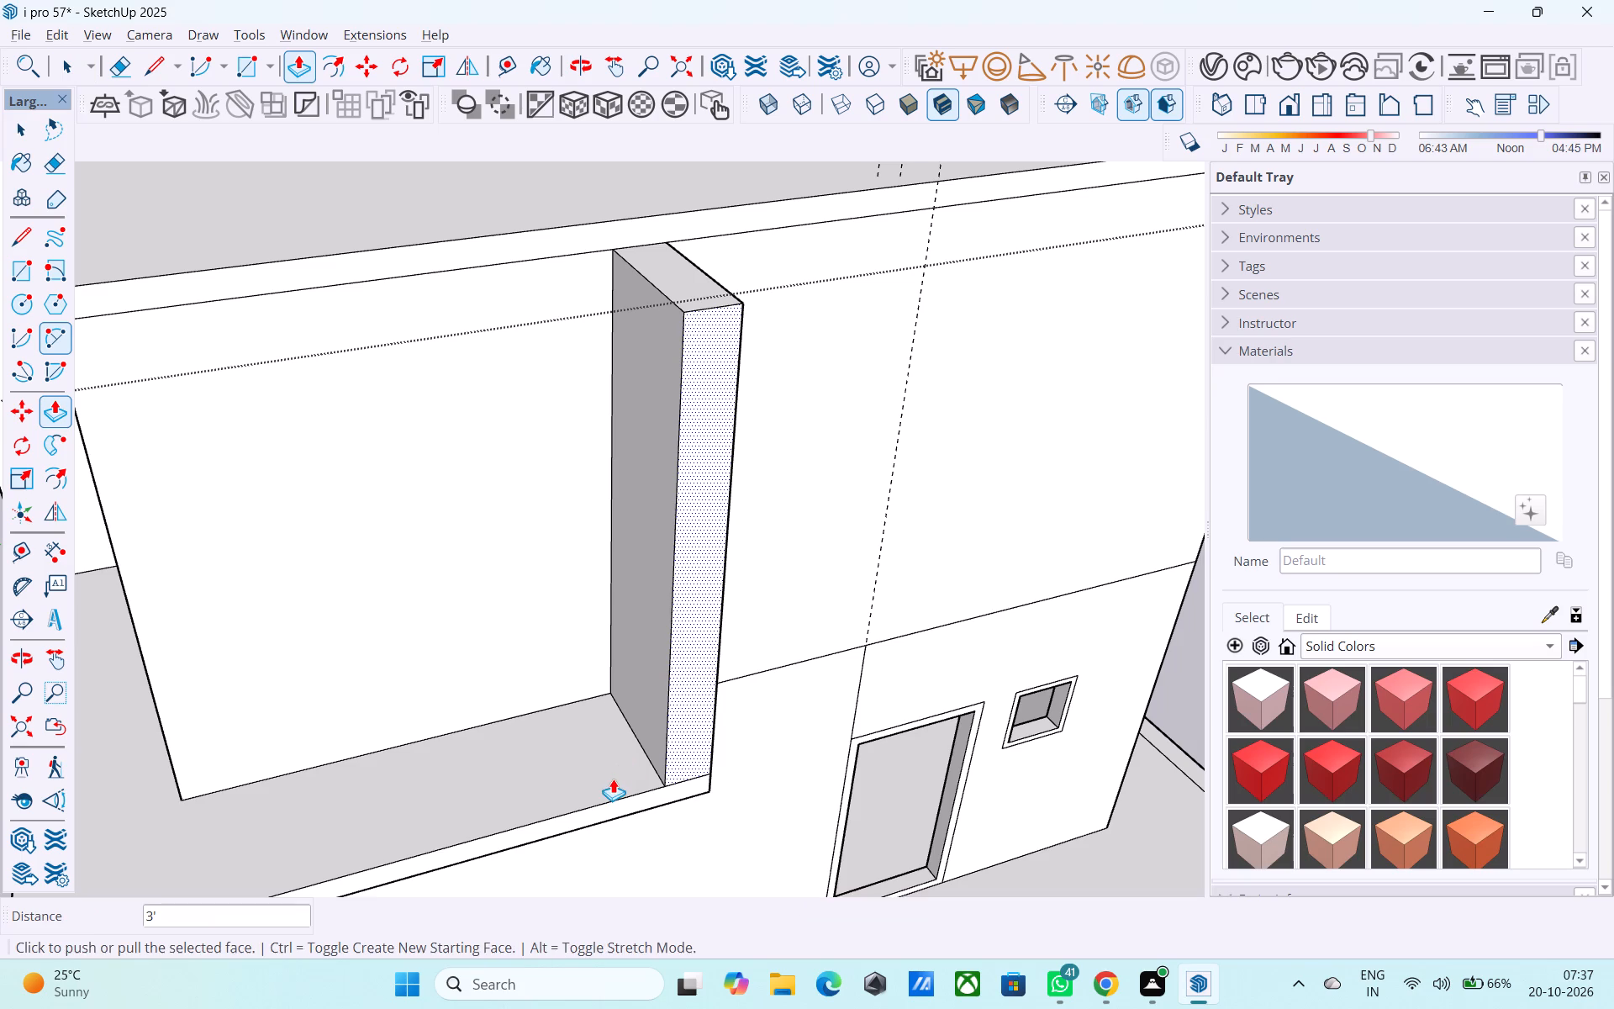
# Push/Pull the door-side fin's top face up 6", level with the roof slab's top.
pyautogui.moveTo(692, 451); pyautogui.dragTo(900, 631, button='middle')
pyautogui.scroll(-4, 976, 659)
pyautogui.scroll(1, 984, 672)
pyautogui.scroll(-4, 993, 686)
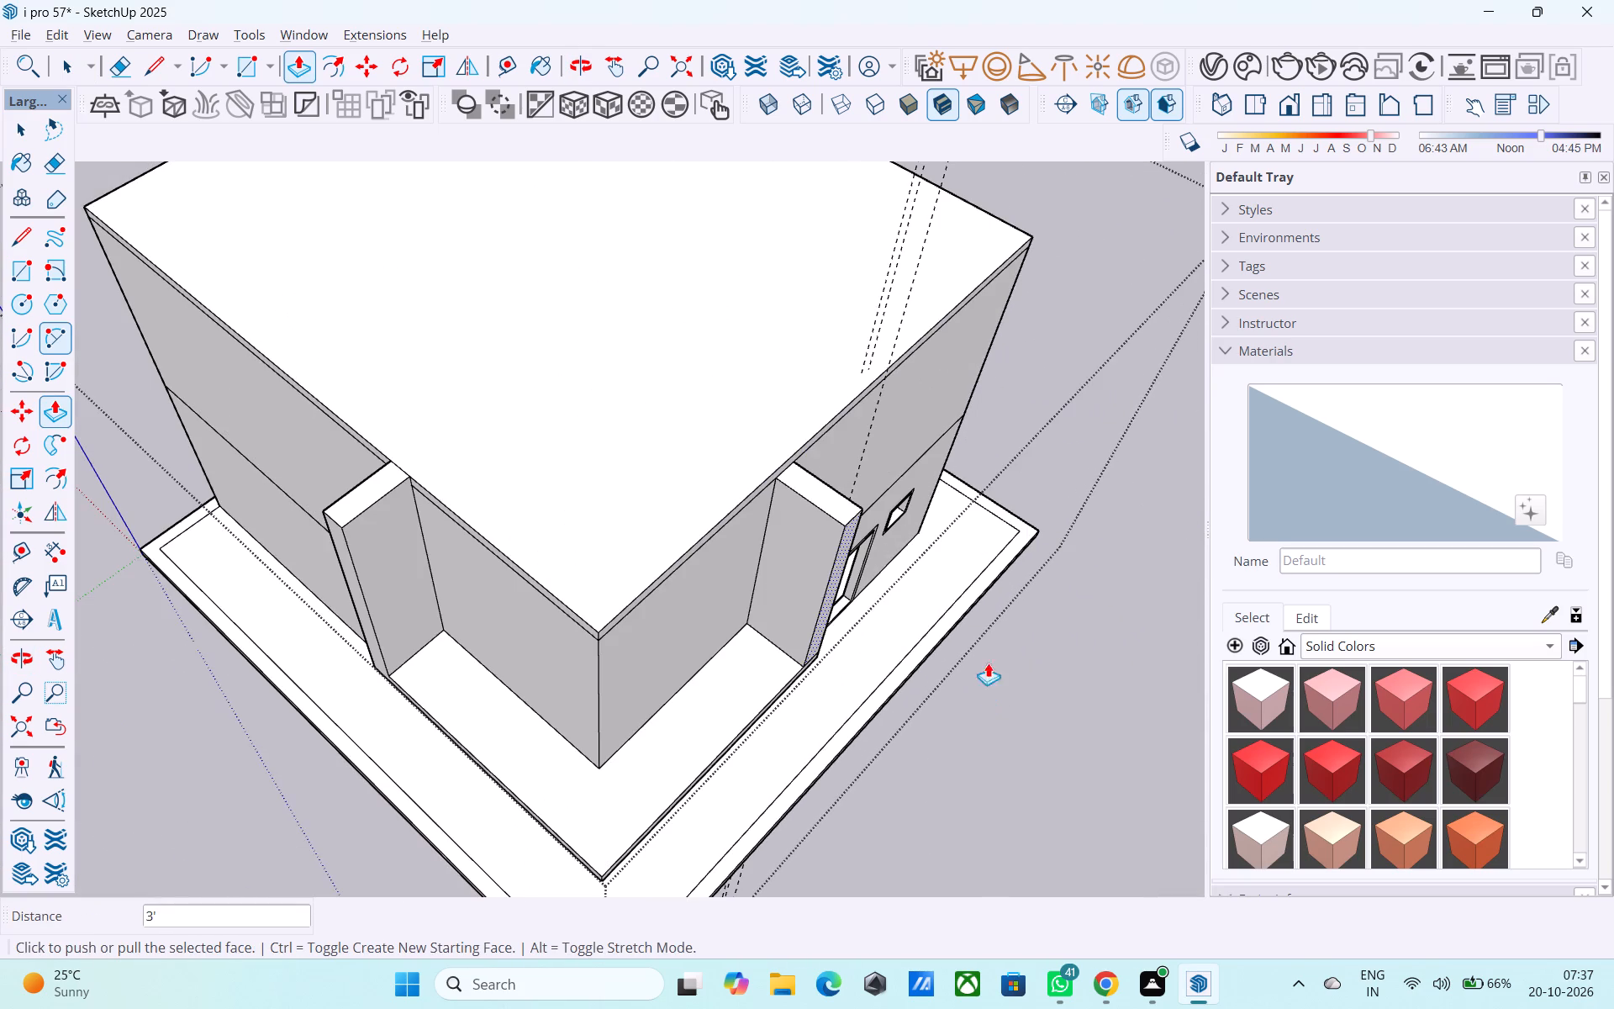
pyautogui.scroll(-2, 872, 472)
pyautogui.scroll(6, 847, 469)
pyautogui.scroll(6, 751, 464)
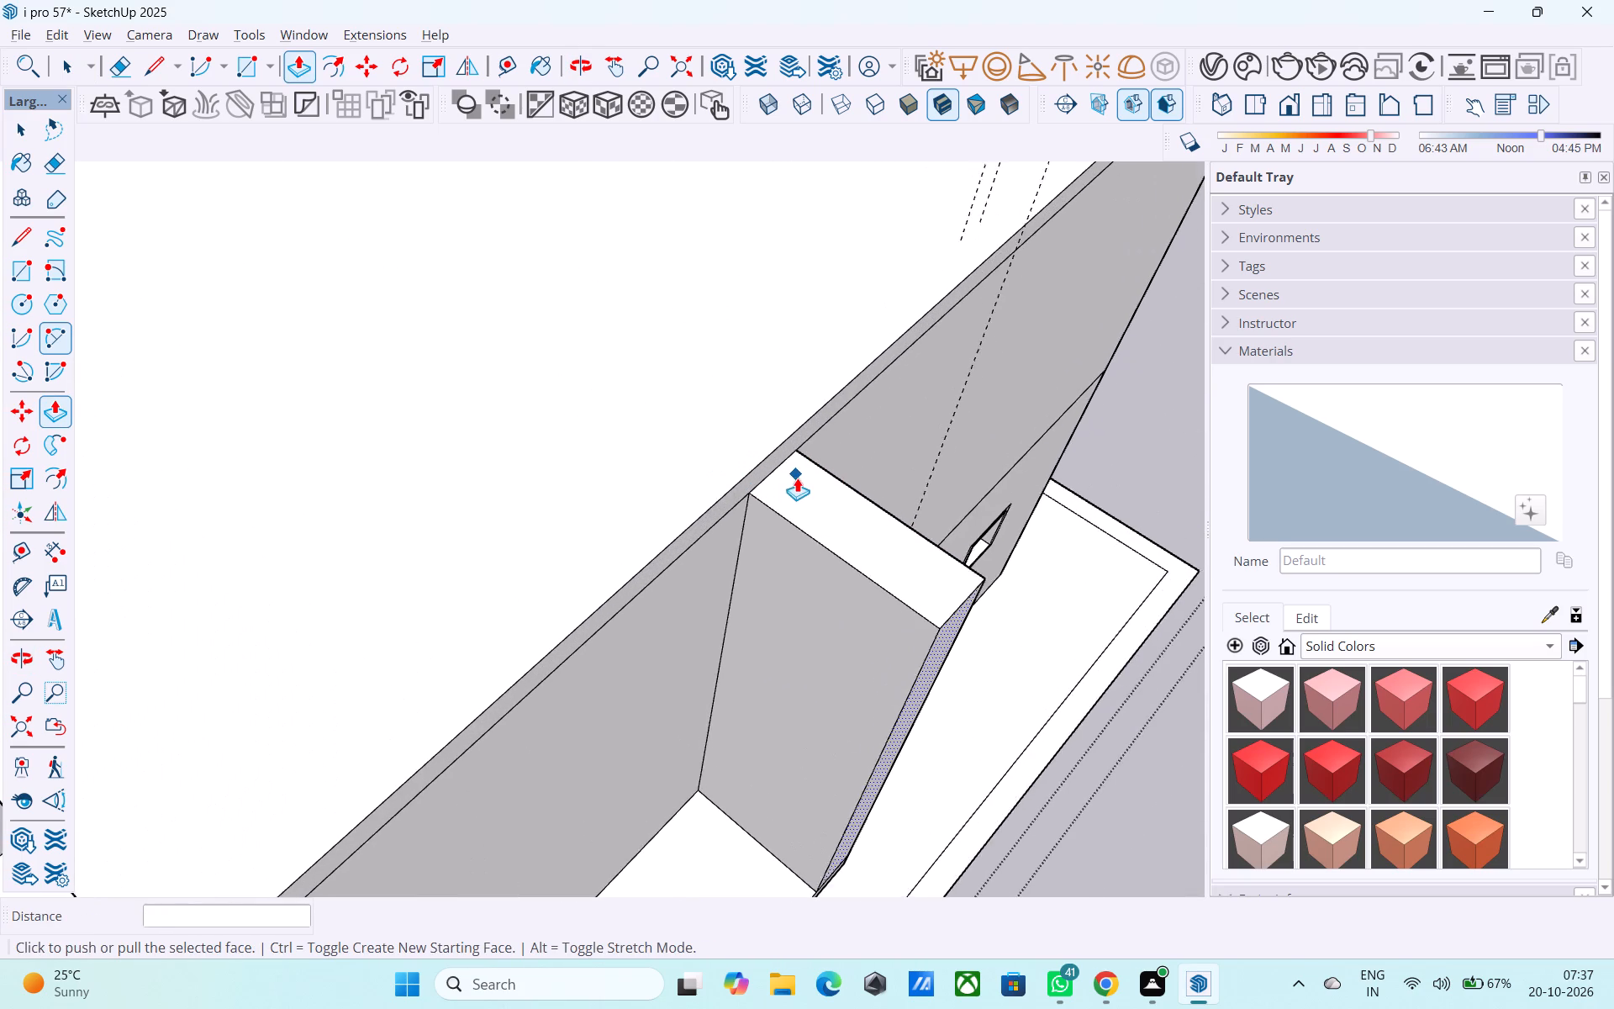
pyautogui.press('space')
pyautogui.click(805, 488)
pyautogui.press('p')
pyautogui.click(805, 488)
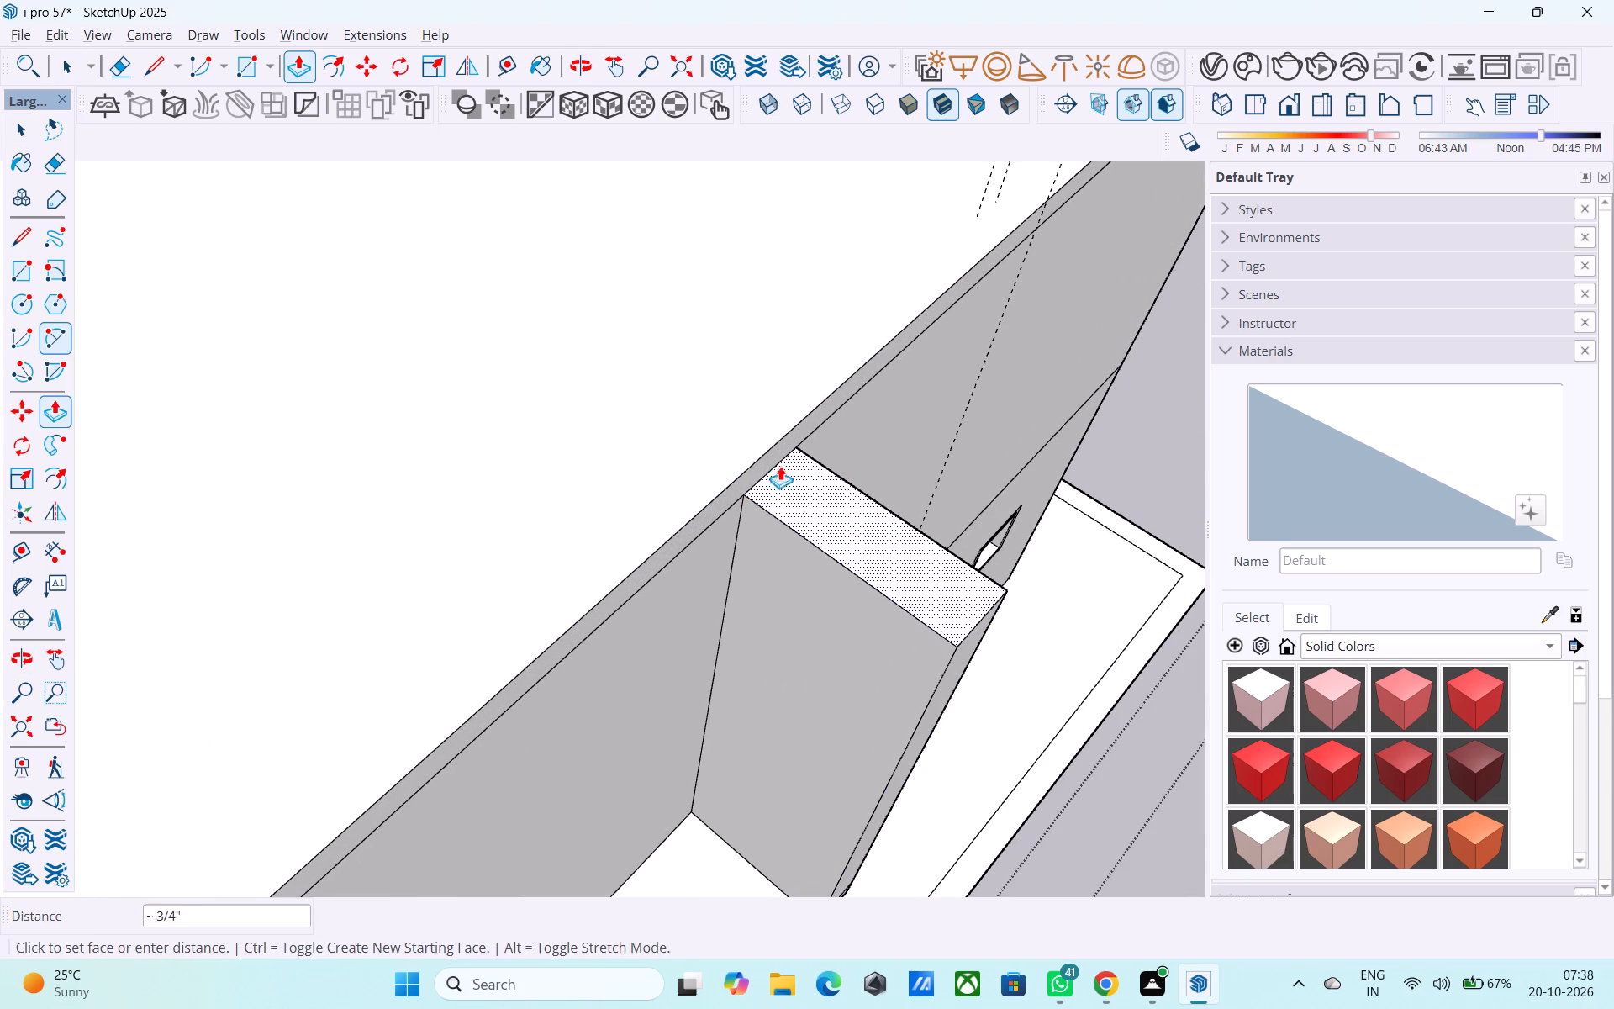
pyautogui.click(719, 422)
pyautogui.scroll(-11, 941, 524)
pyautogui.moveTo(899, 613); pyautogui.dragTo(895, 526, button='middle')
pyautogui.scroll(-9, 789, 613)
pyautogui.moveTo(750, 569); pyautogui.dragTo(788, 495, button='middle')
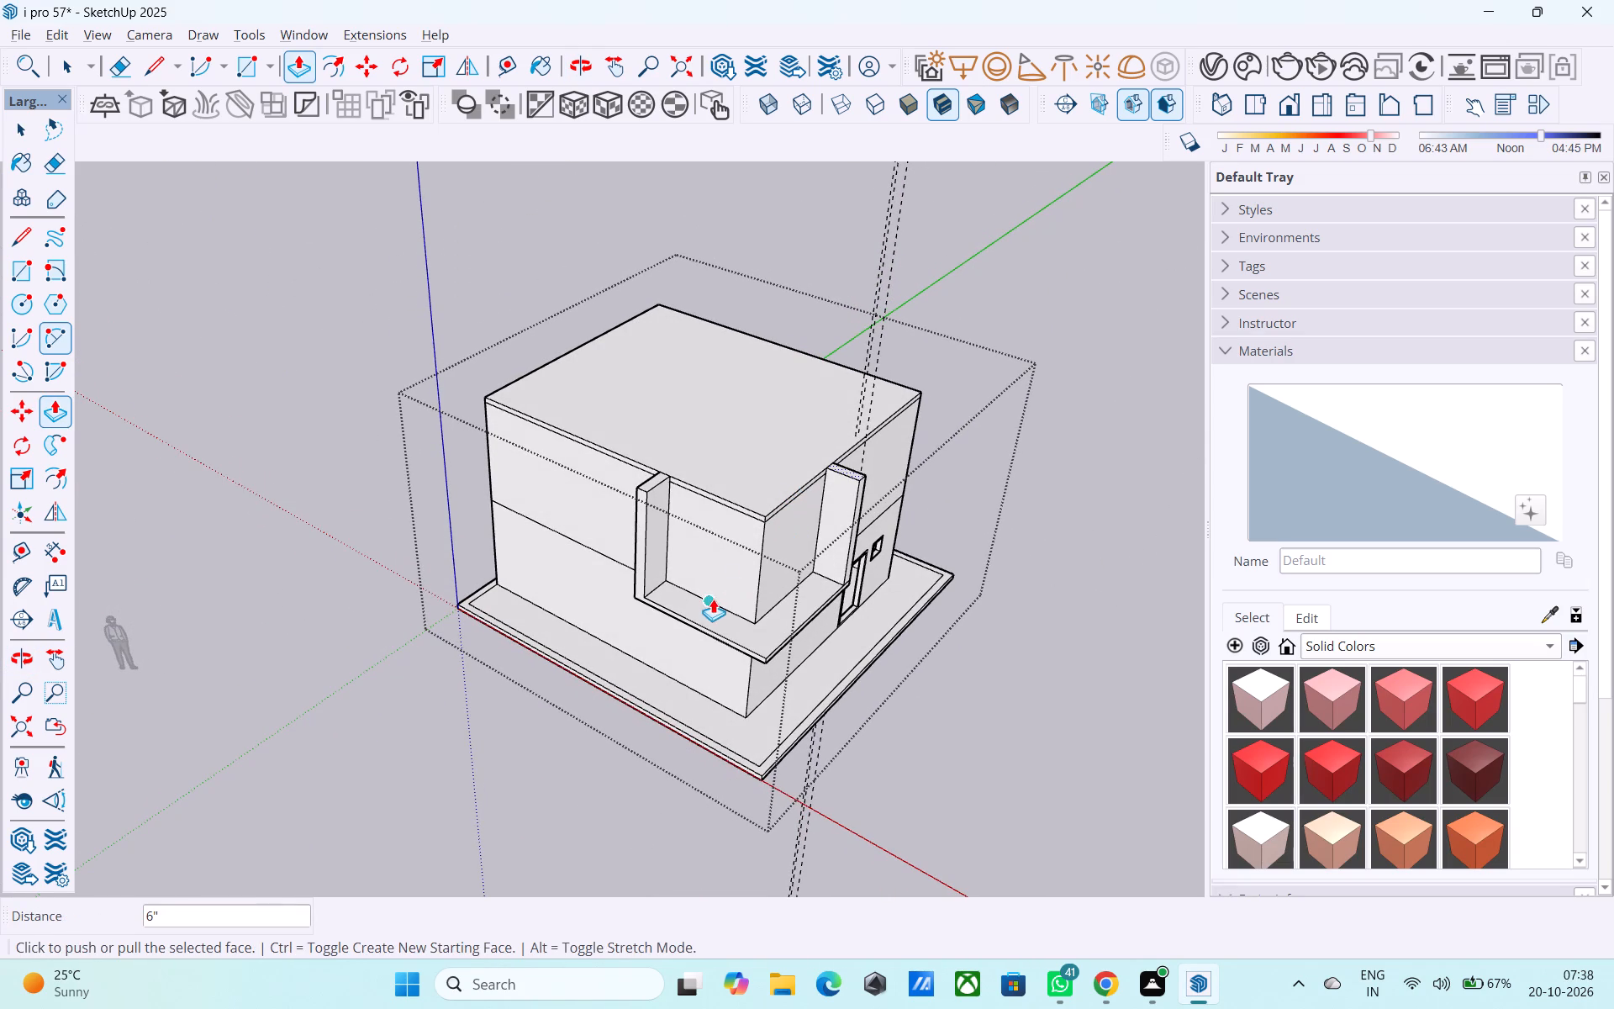
# Push/Pull the top face of the overhang fin on the wall without the door up 8'.
pyautogui.scroll(-2, 678, 658)
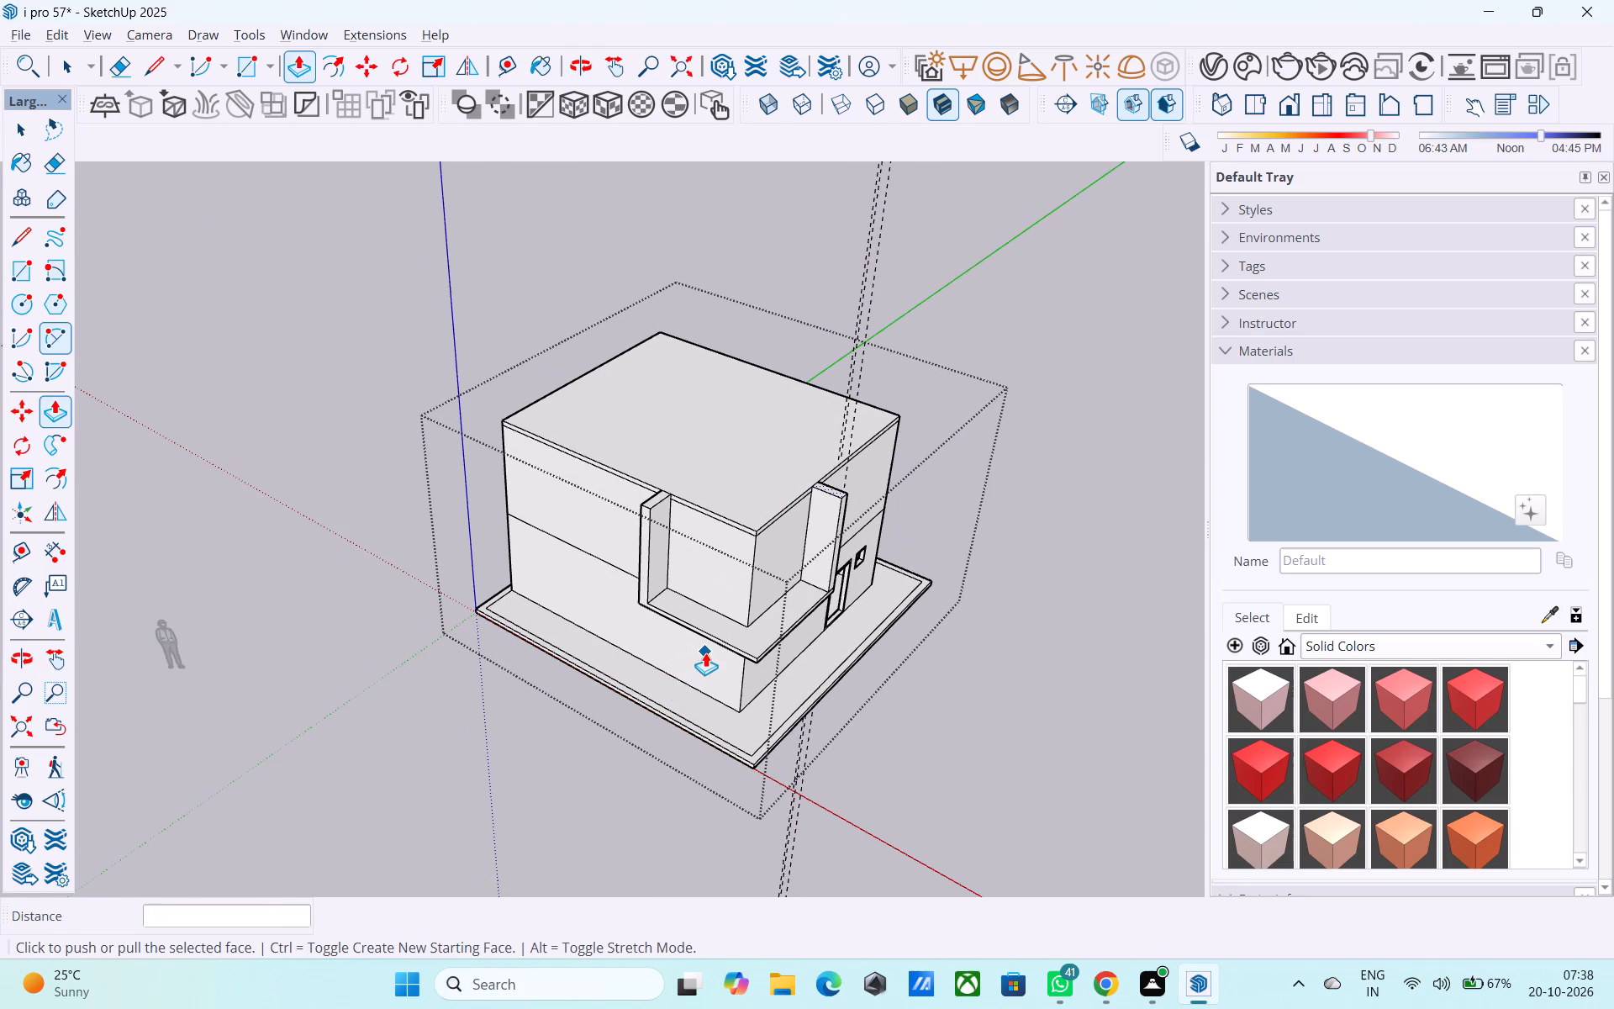
pyautogui.scroll(-1, 705, 652)
pyautogui.scroll(4, 752, 441)
pyautogui.moveTo(752, 441); pyautogui.dragTo(733, 428, button='middle')
pyautogui.scroll(3, 661, 474)
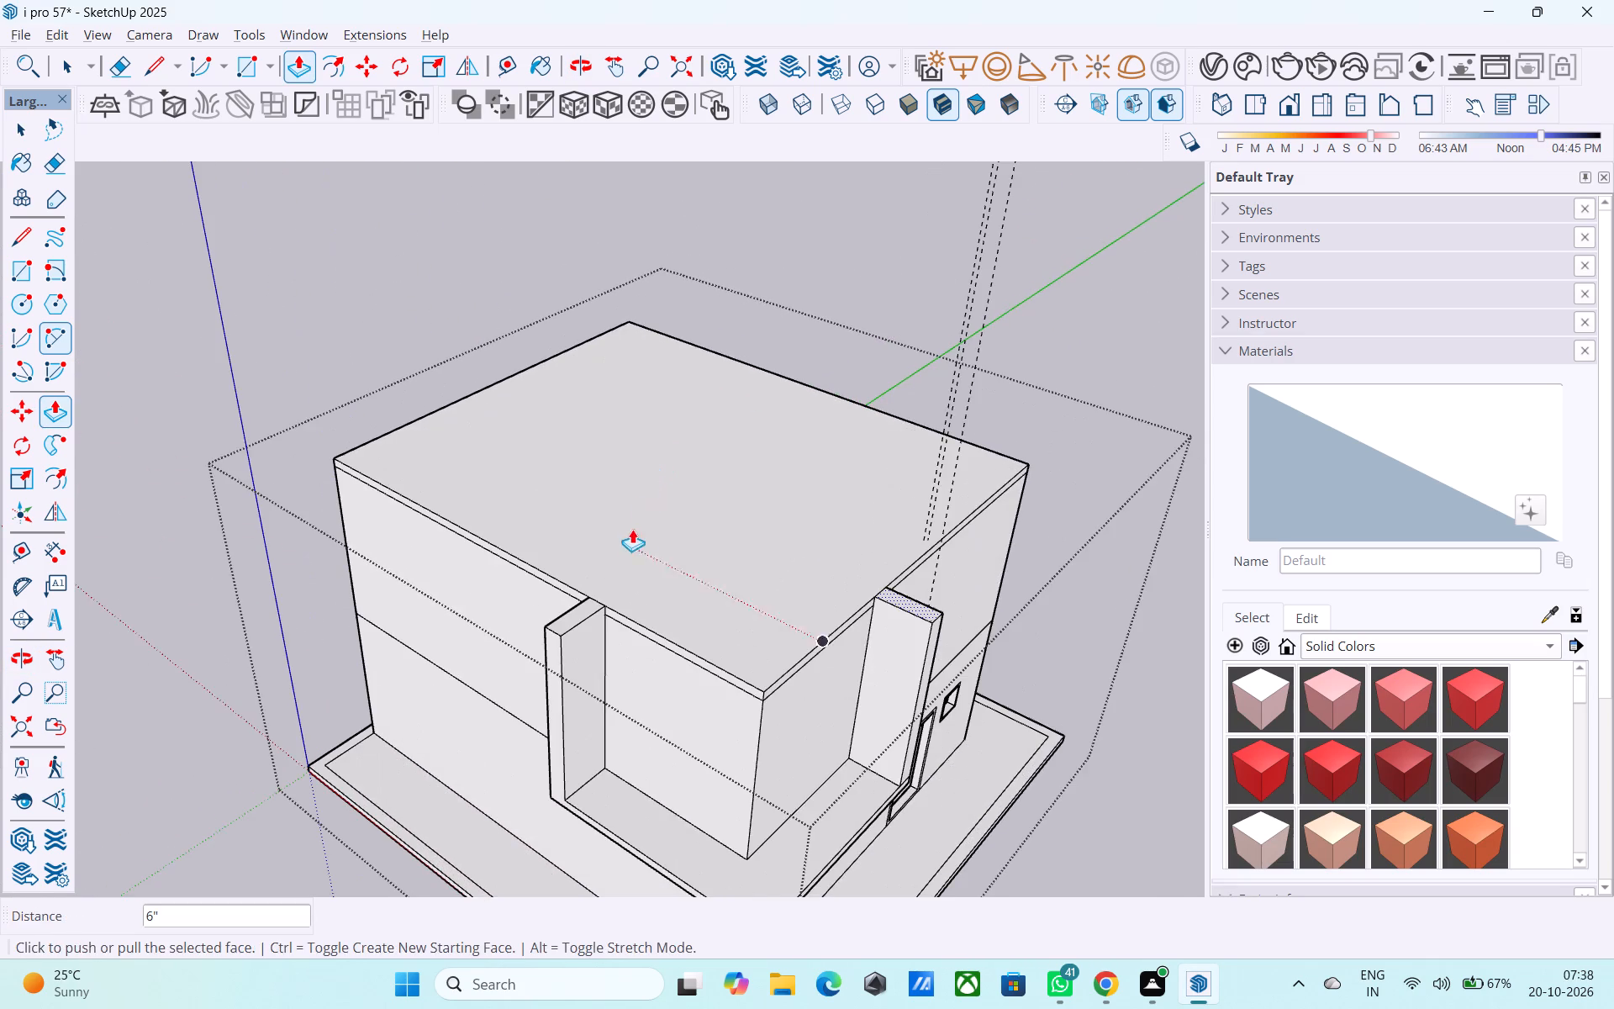
pyautogui.moveTo(630, 529); pyautogui.dragTo(611, 520, button='middle')
pyautogui.moveTo(606, 547); pyautogui.dragTo(612, 538, button='middle')
pyautogui.moveTo(606, 569); pyautogui.dragTo(635, 561, button='middle')
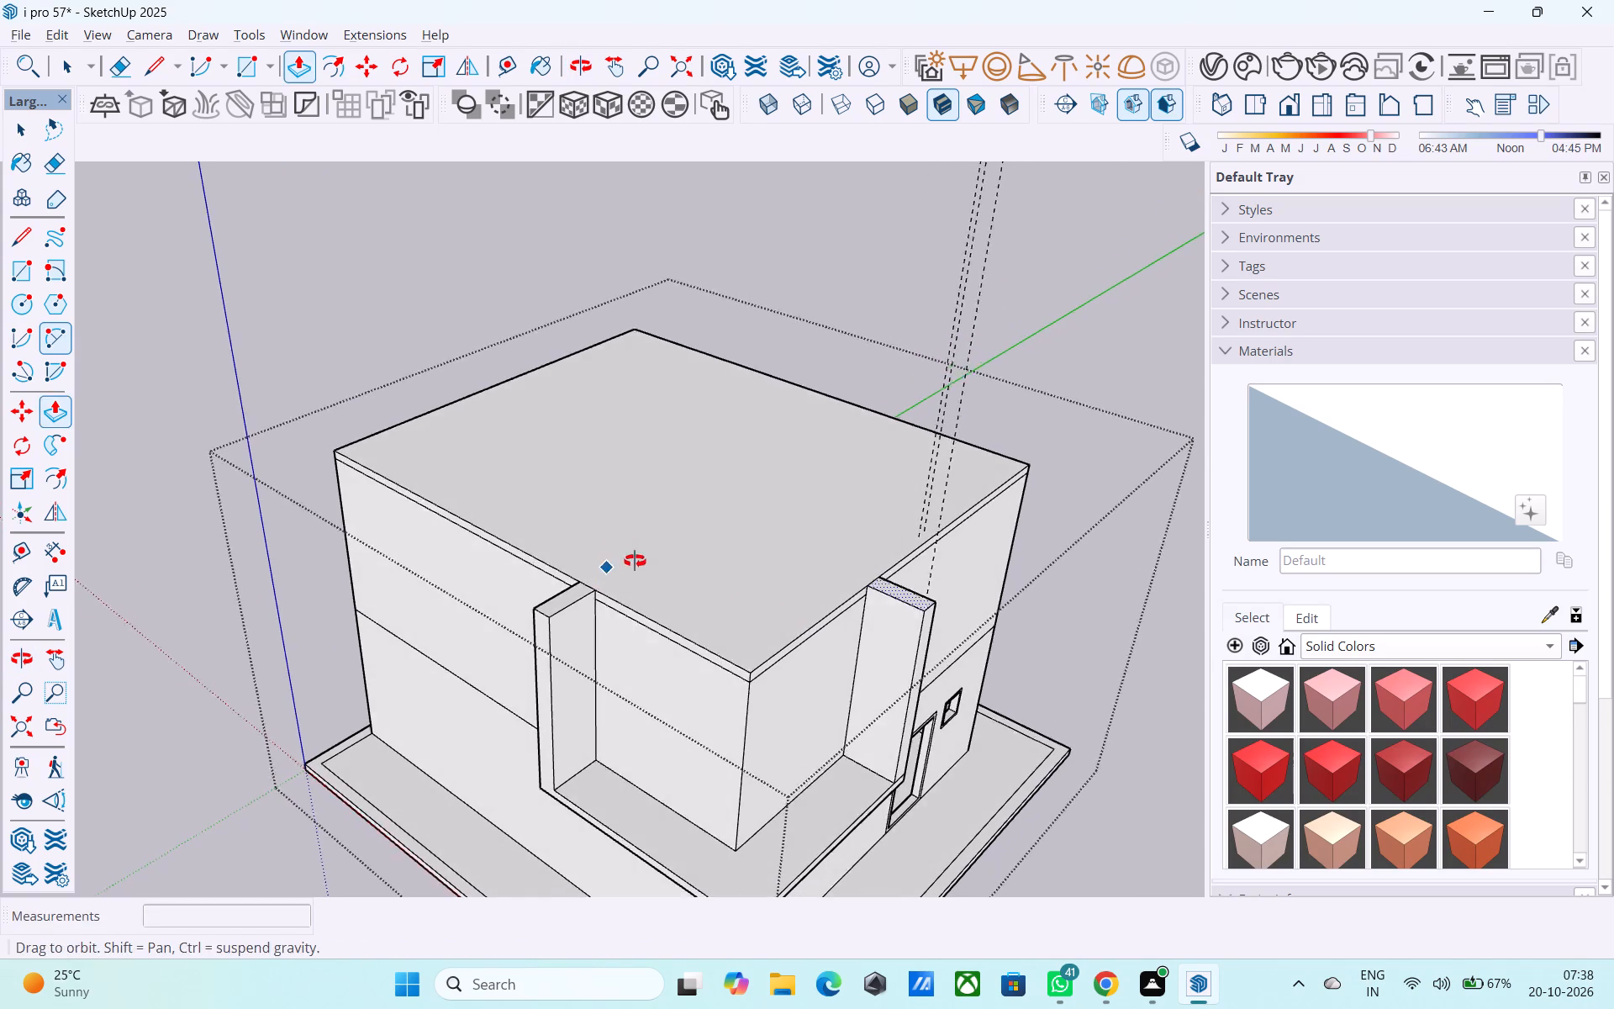
pyautogui.moveTo(635, 561); pyautogui.dragTo(658, 558, button='middle')
pyautogui.scroll(3, 660, 579)
pyautogui.moveTo(648, 595); pyautogui.dragTo(651, 585, button='middle')
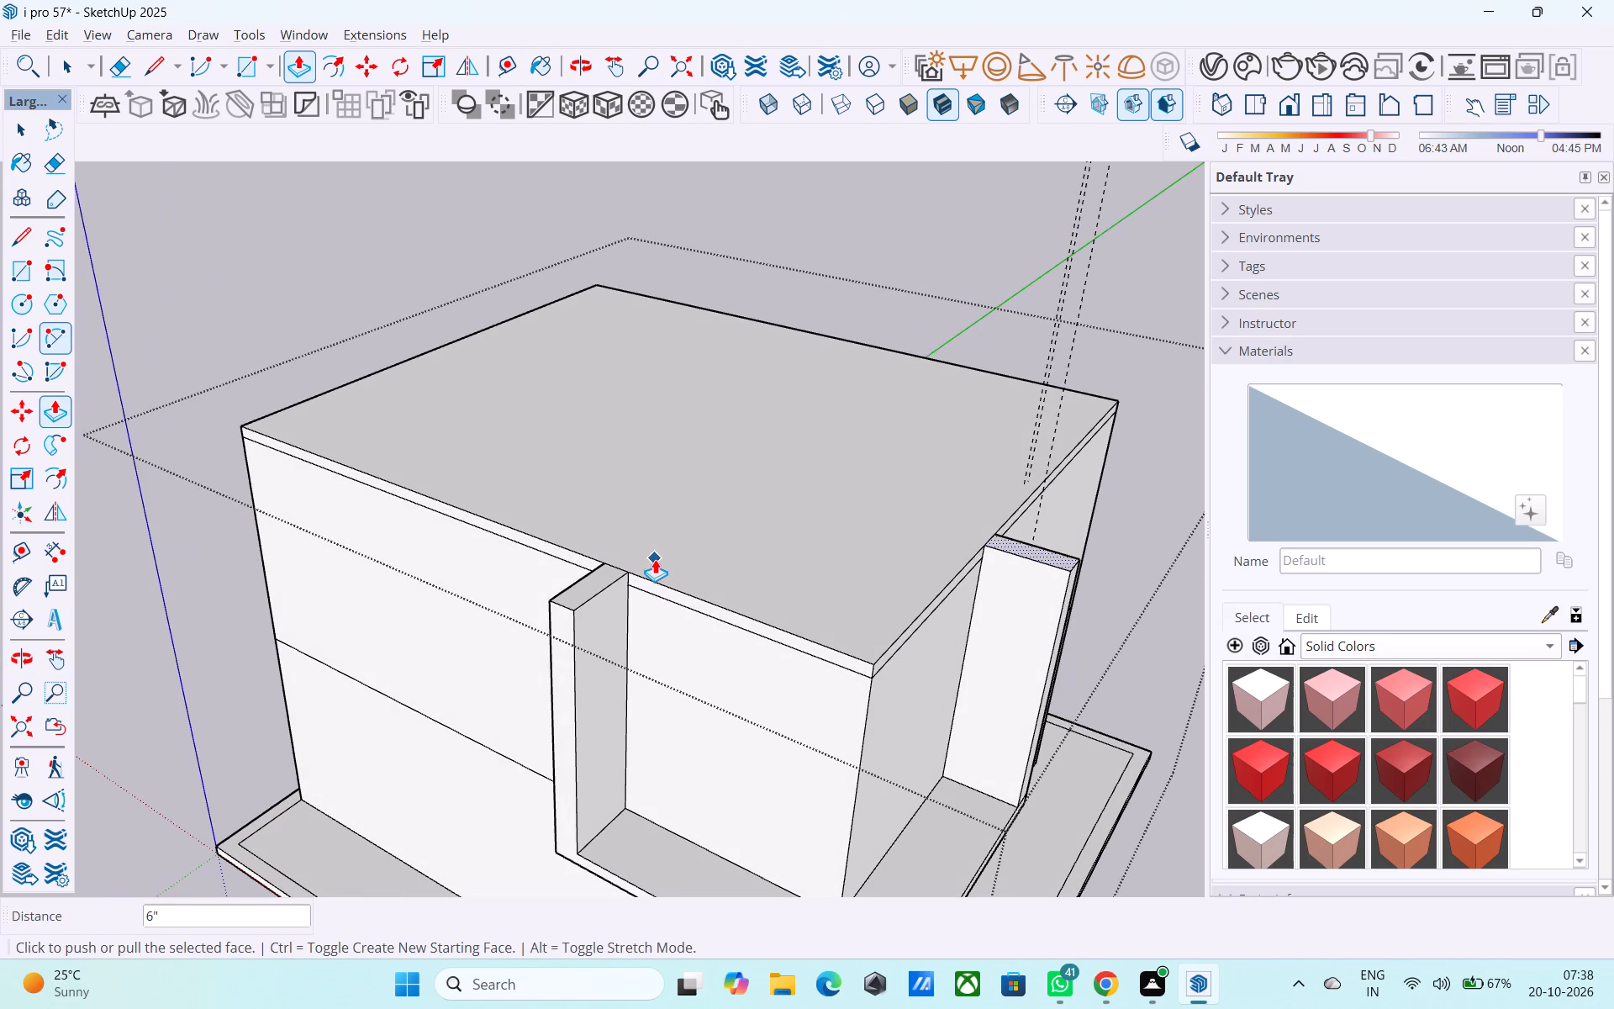
pyautogui.scroll(-3, 492, 745)
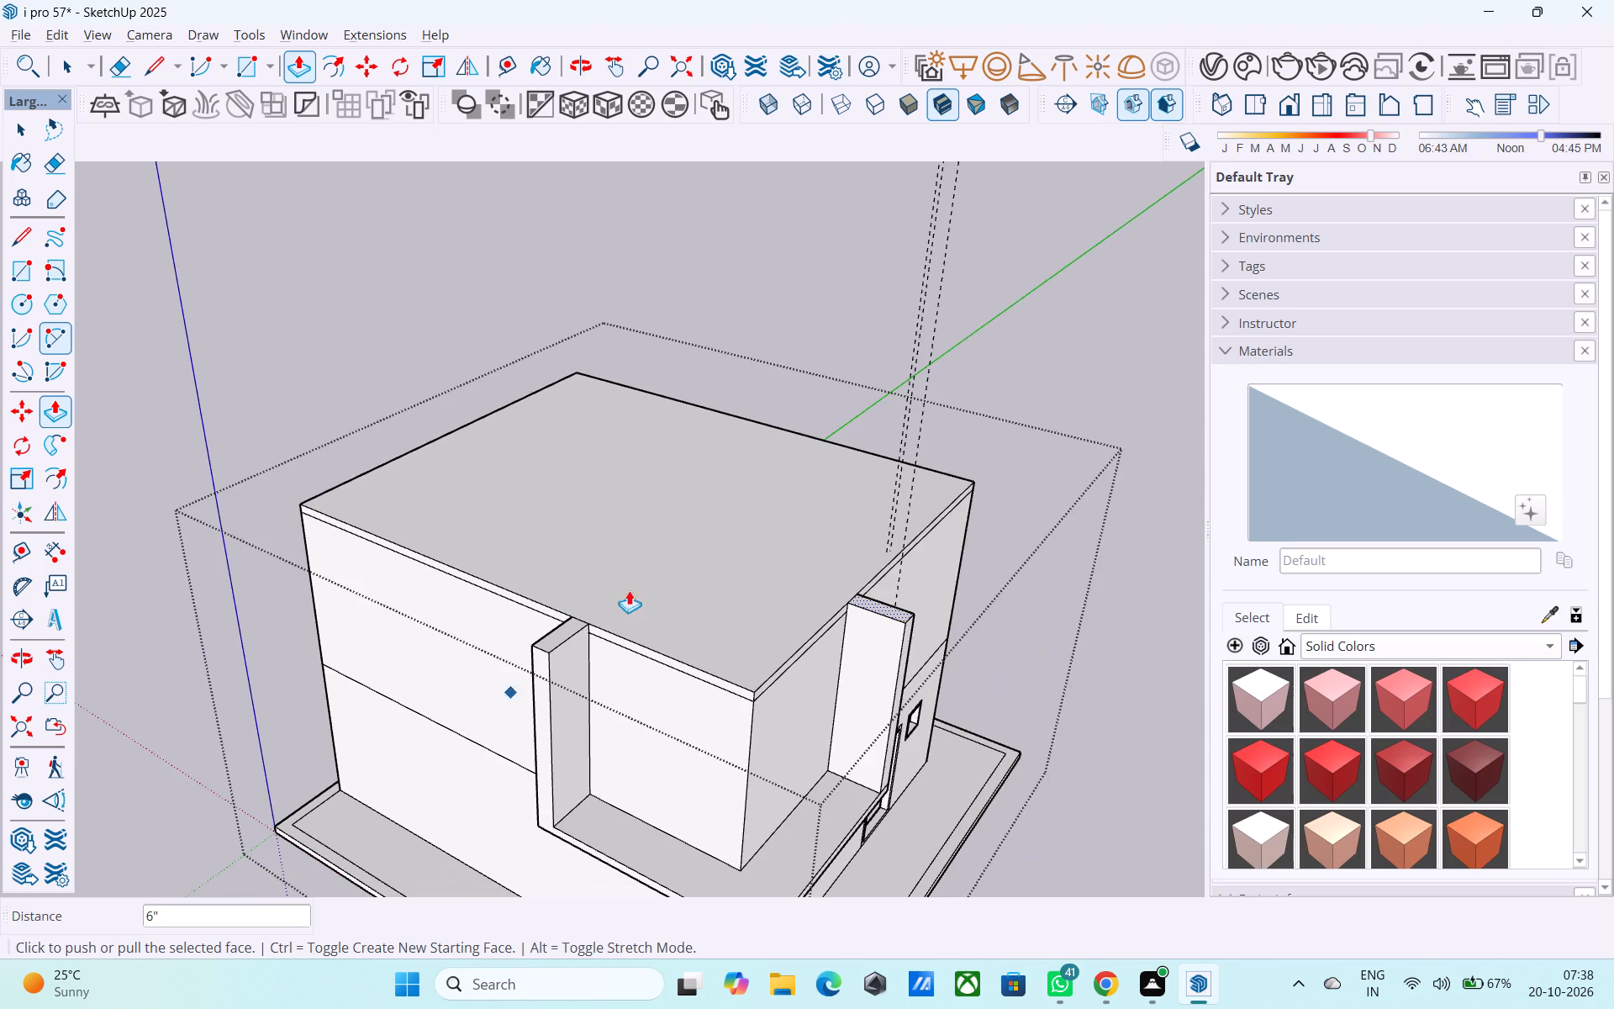
pyautogui.scroll(-2, 510, 659)
pyautogui.scroll(4, 632, 494)
pyautogui.press('space')
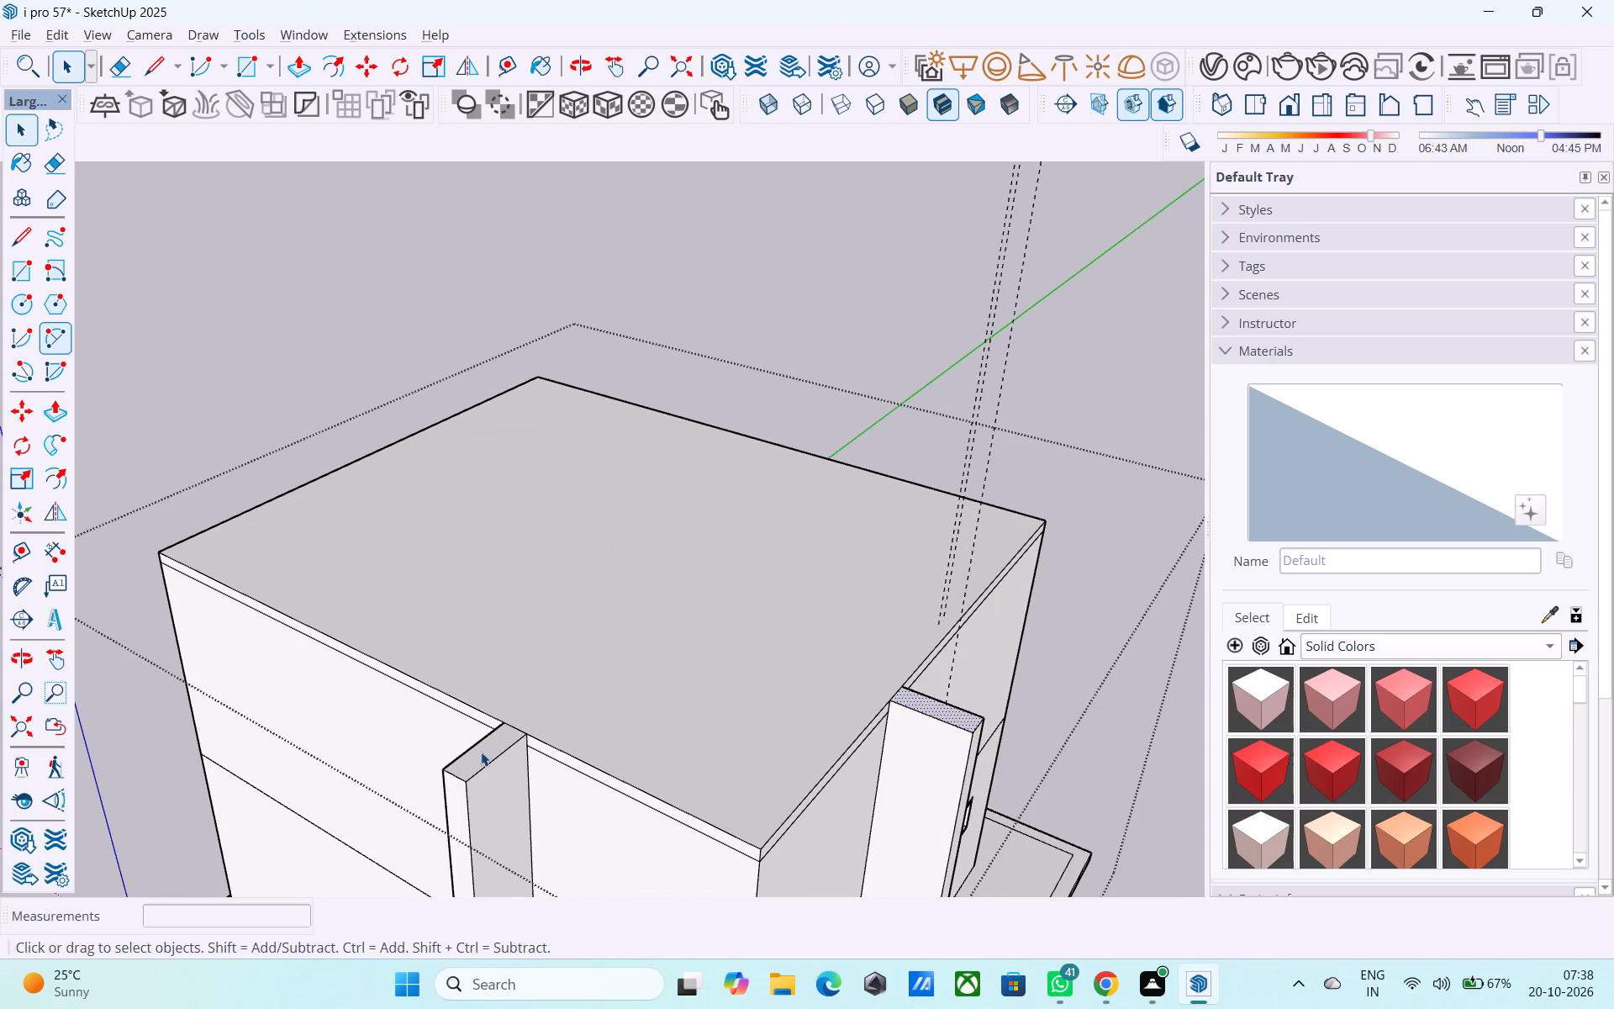
pyautogui.click(482, 753)
pyautogui.press('p')
pyautogui.click(482, 751)
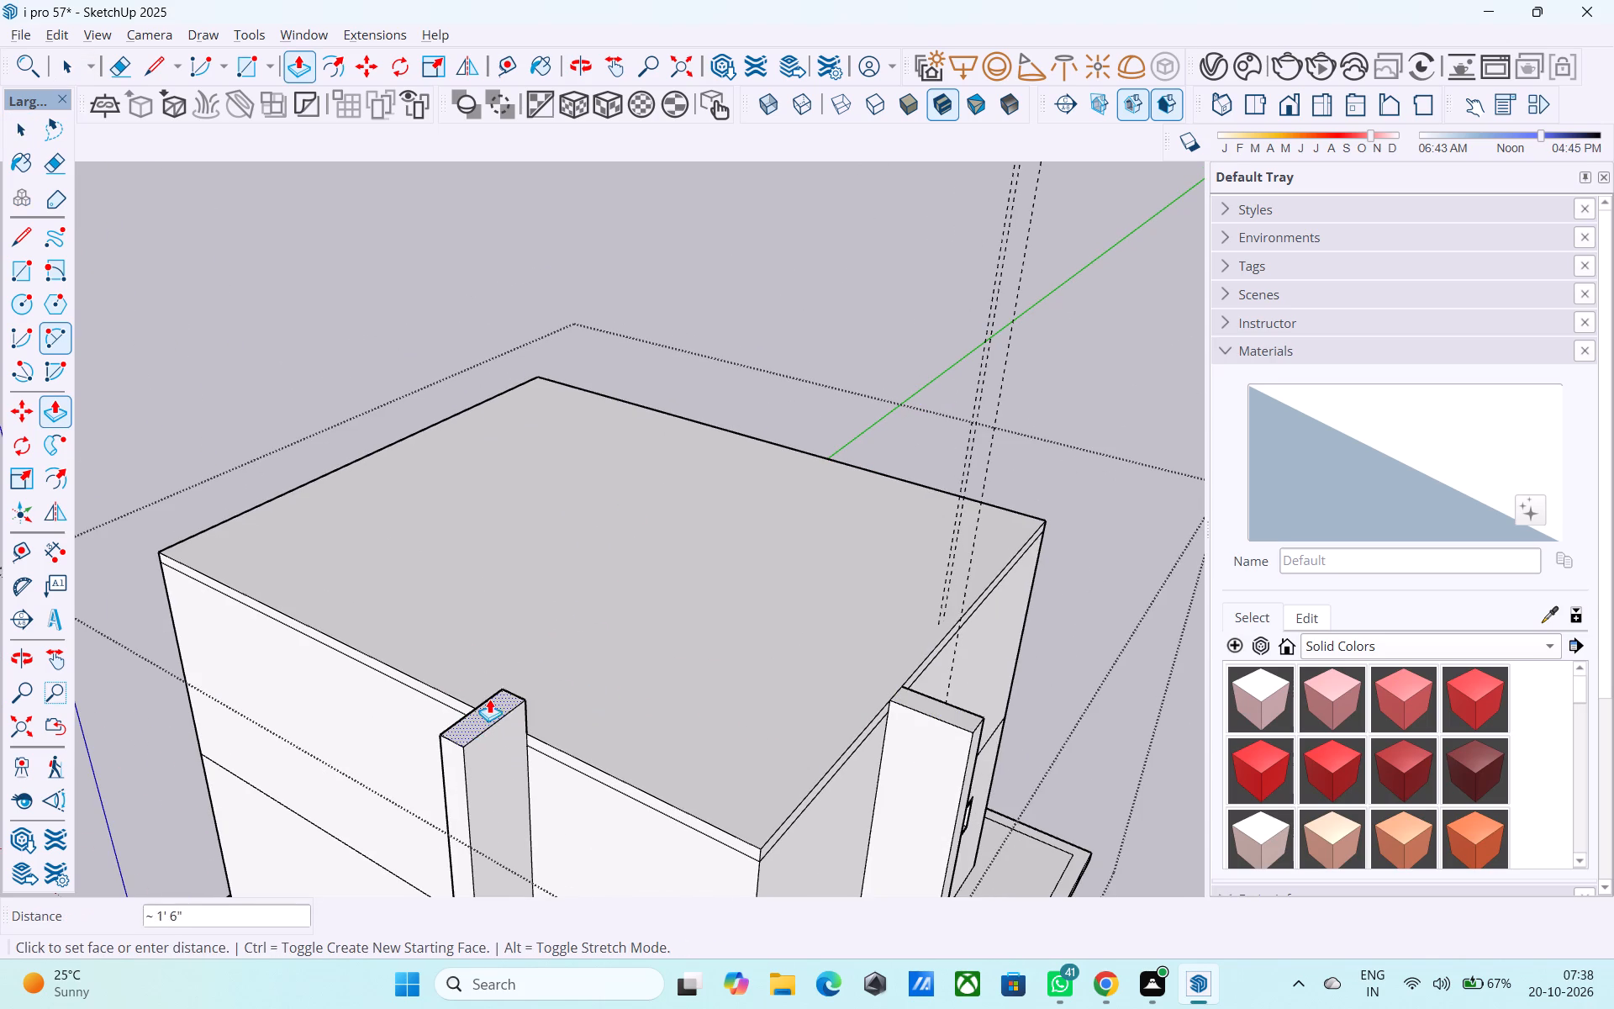
pyautogui.press('8')
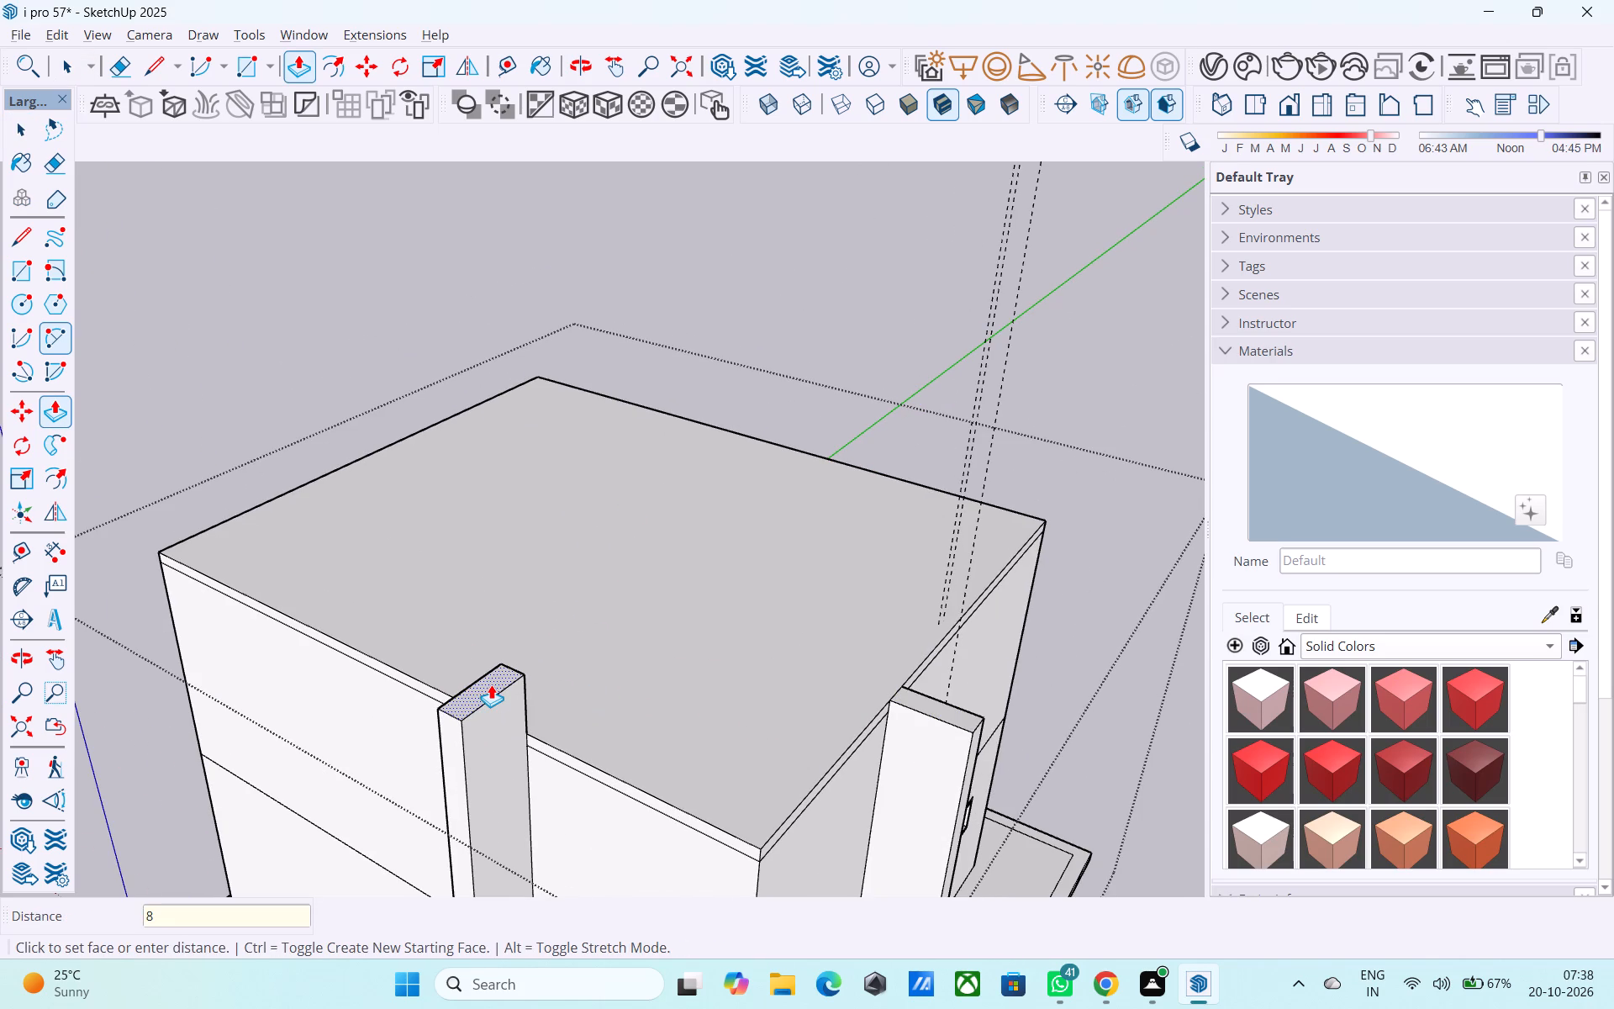
pyautogui.press("'")
pyautogui.press('Return')
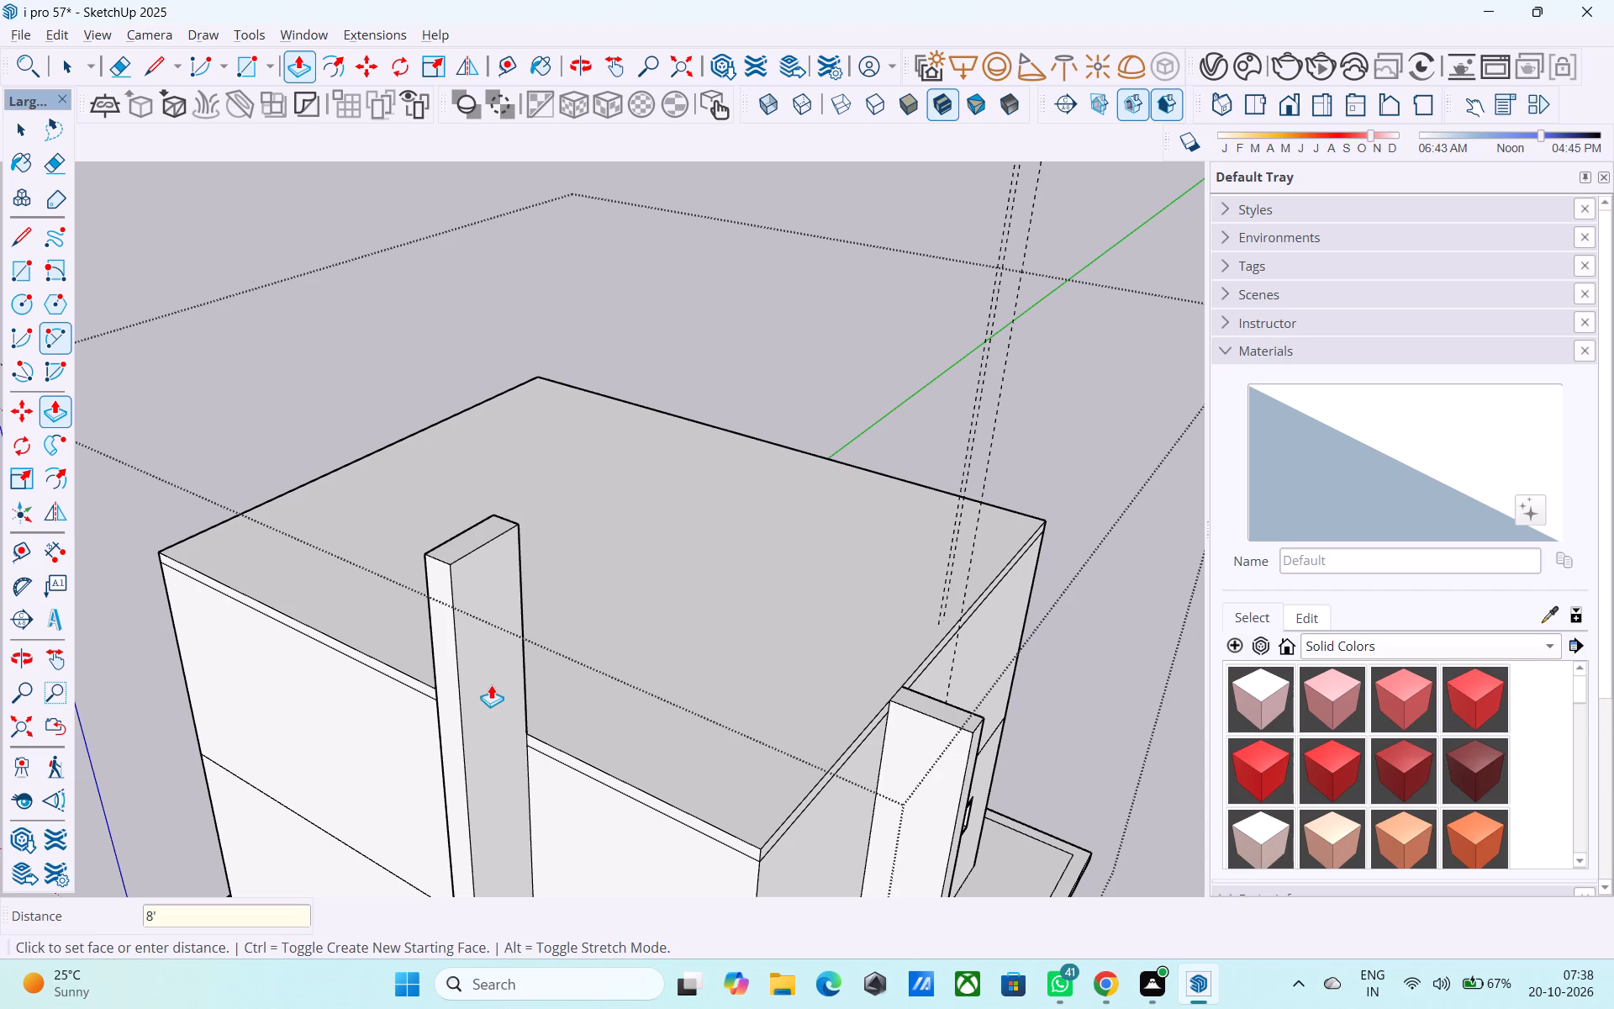
# Push/Pull the door-side fin's top face up 8' to match the other fin.
pyautogui.scroll(-5, 525, 721)
pyautogui.moveTo(525, 724); pyautogui.dragTo(648, 650, button='middle')
pyautogui.moveTo(1036, 738); pyautogui.dragTo(810, 755, button='middle')
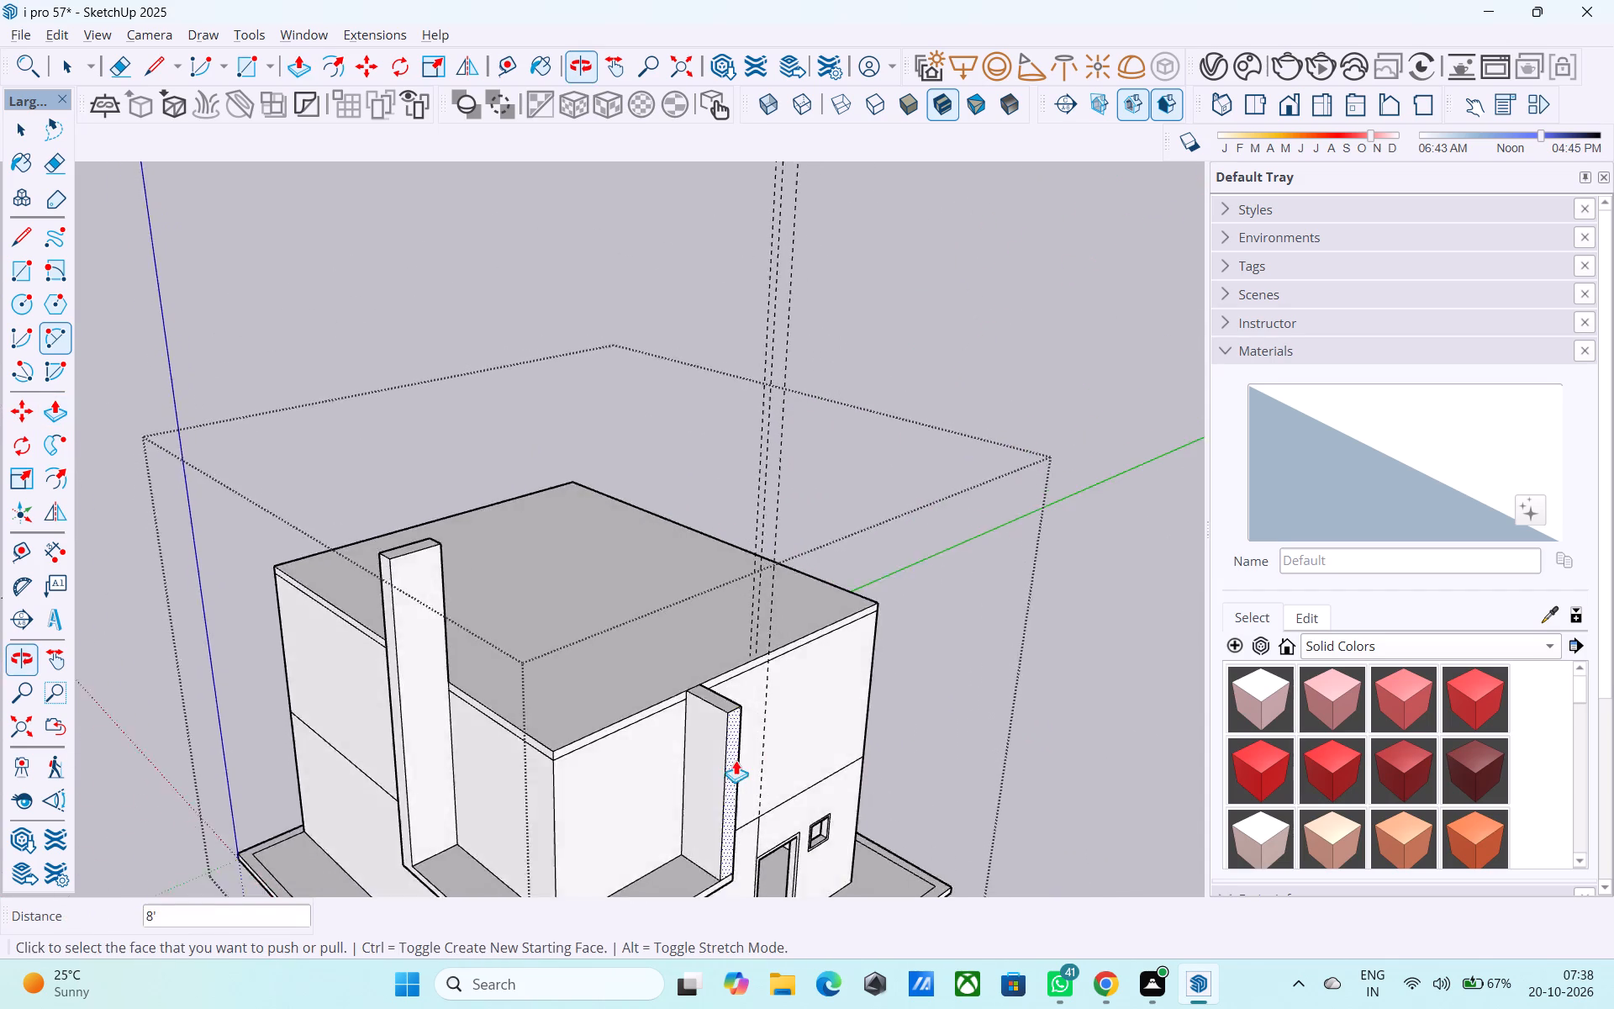
pyautogui.scroll(8, 736, 759)
pyautogui.doubleClick(689, 637)
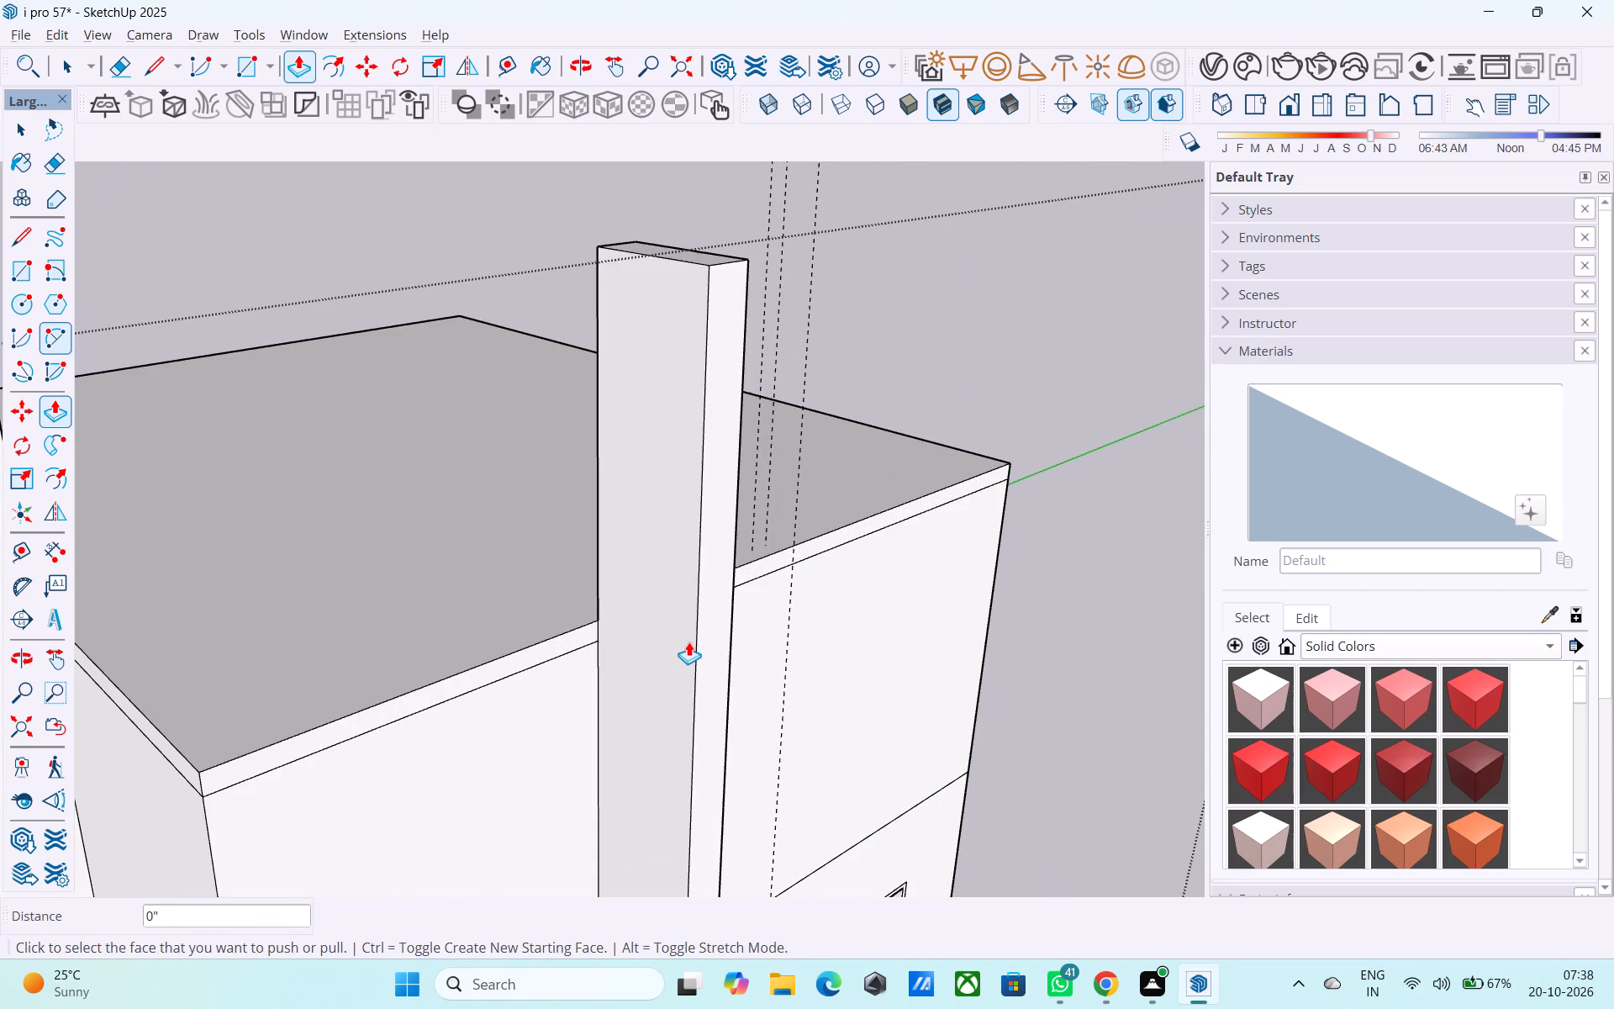
# Examine the two tall fins, the roof slab and the corner overhang from several angles.
pyautogui.scroll(-10, 691, 682)
pyautogui.moveTo(657, 710); pyautogui.dragTo(733, 564, button='middle')
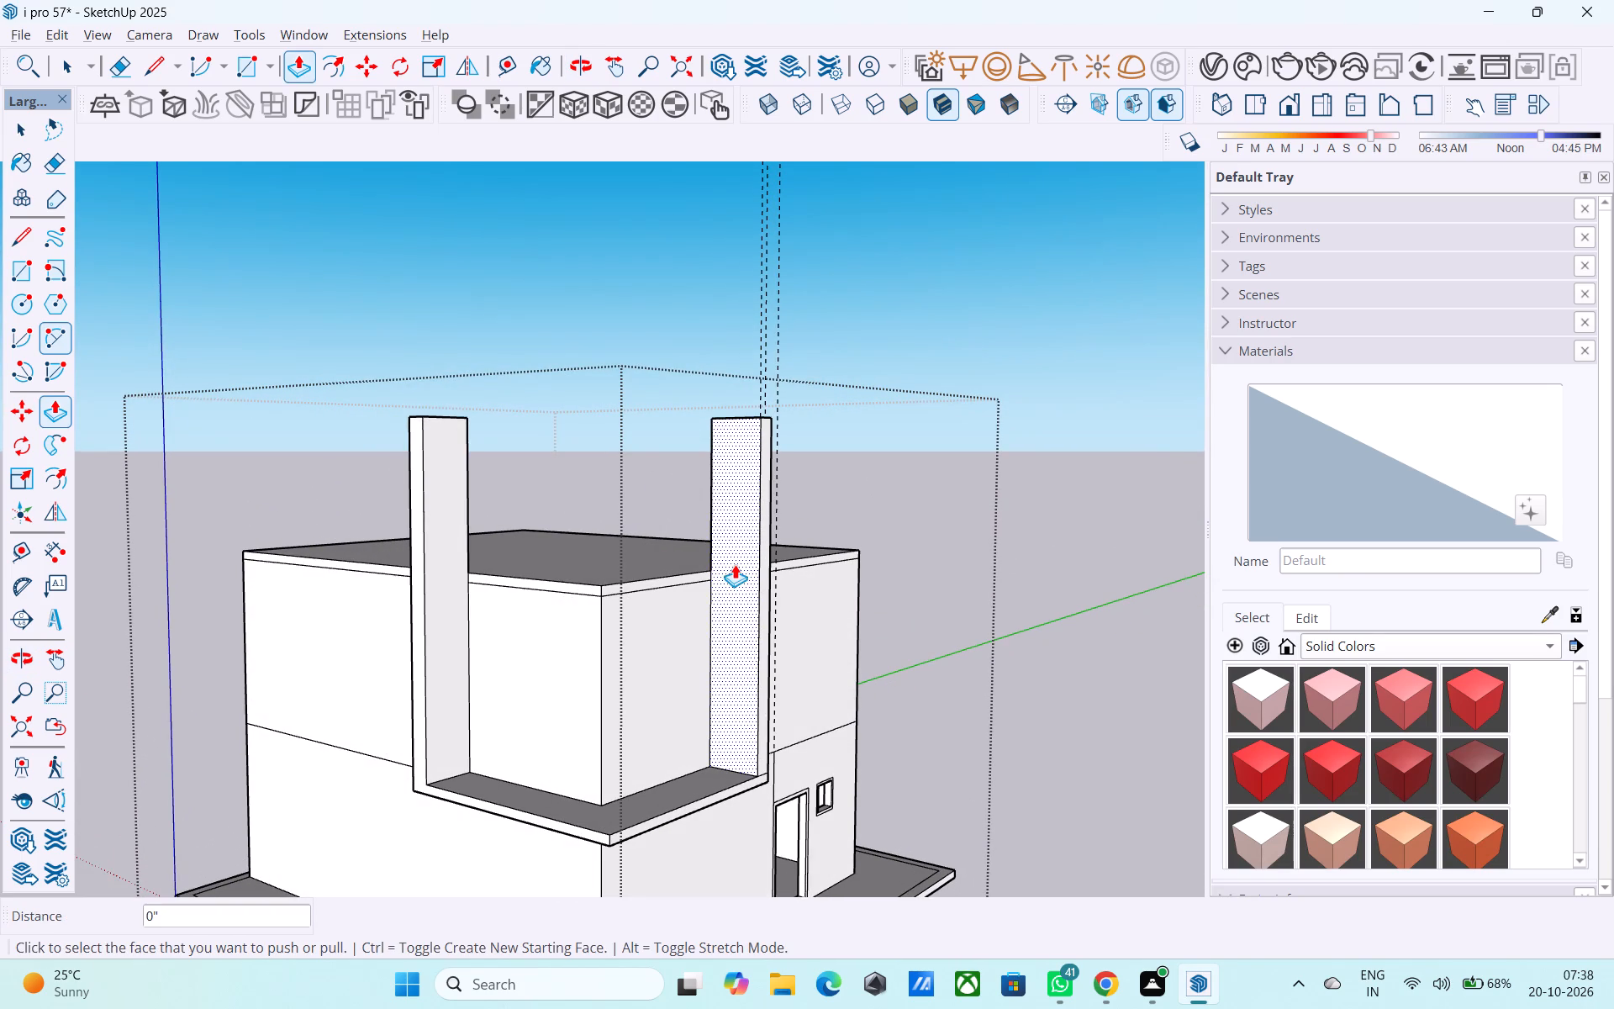
pyautogui.moveTo(735, 573); pyautogui.dragTo(686, 571, button='middle')
pyautogui.moveTo(595, 586); pyautogui.dragTo(601, 620, button='middle')
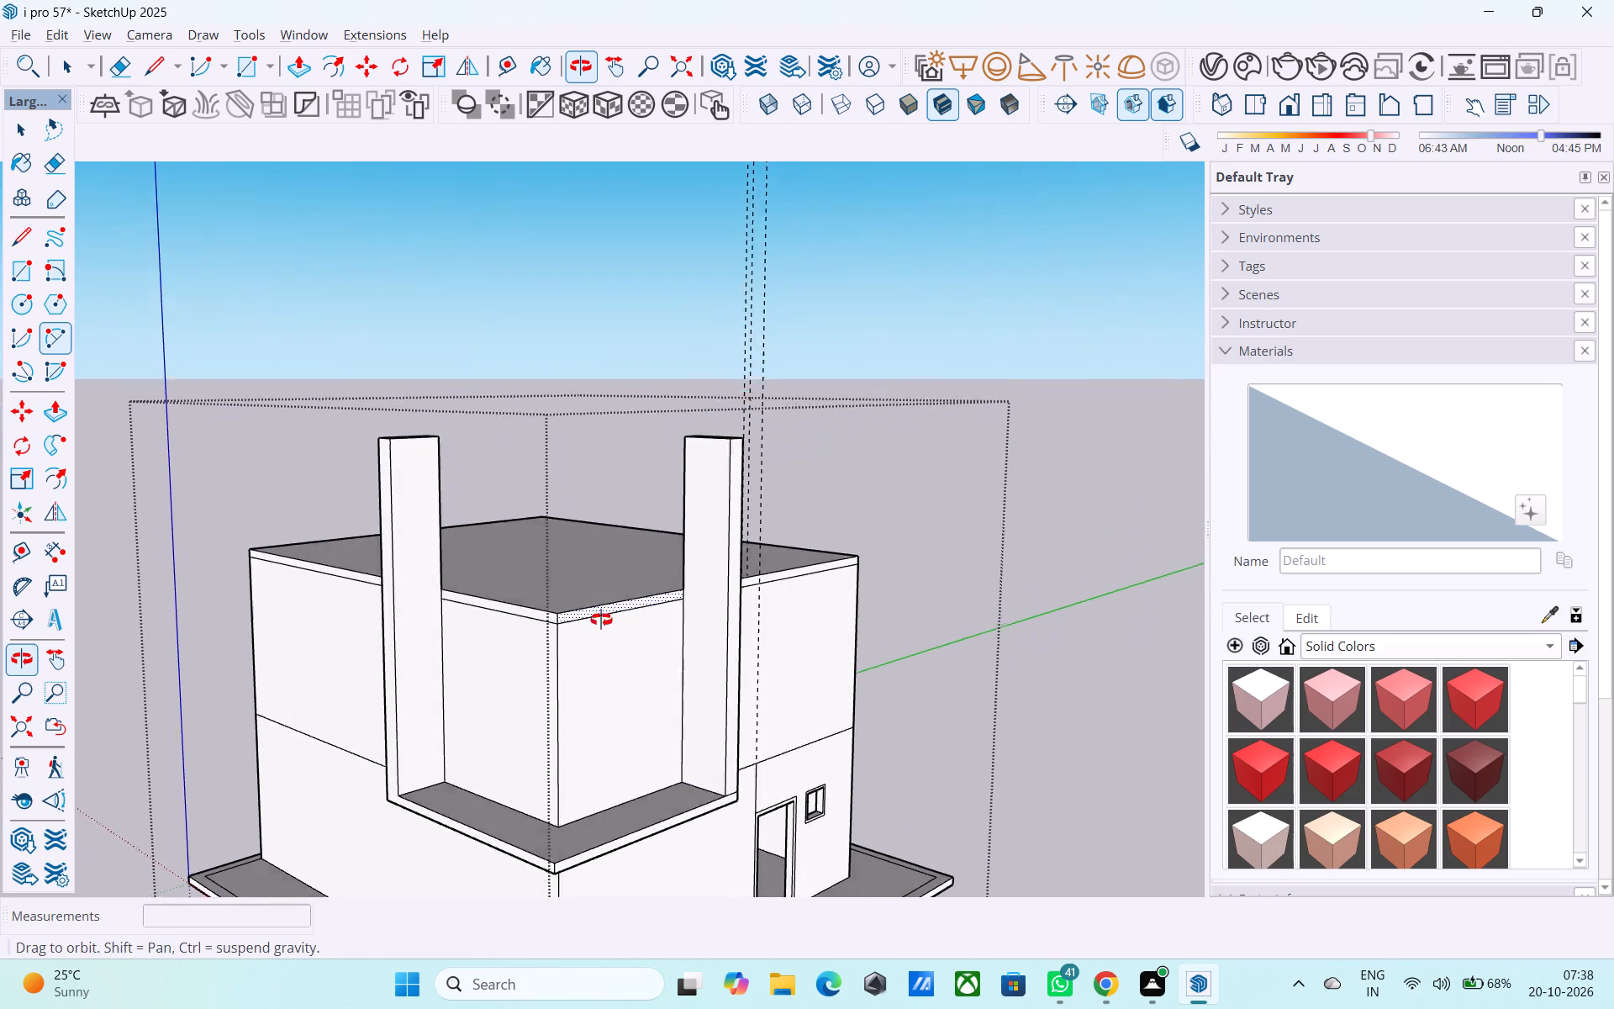
pyautogui.moveTo(601, 620); pyautogui.dragTo(609, 681, button='middle')
pyautogui.moveTo(609, 681); pyautogui.dragTo(599, 664, button='middle')
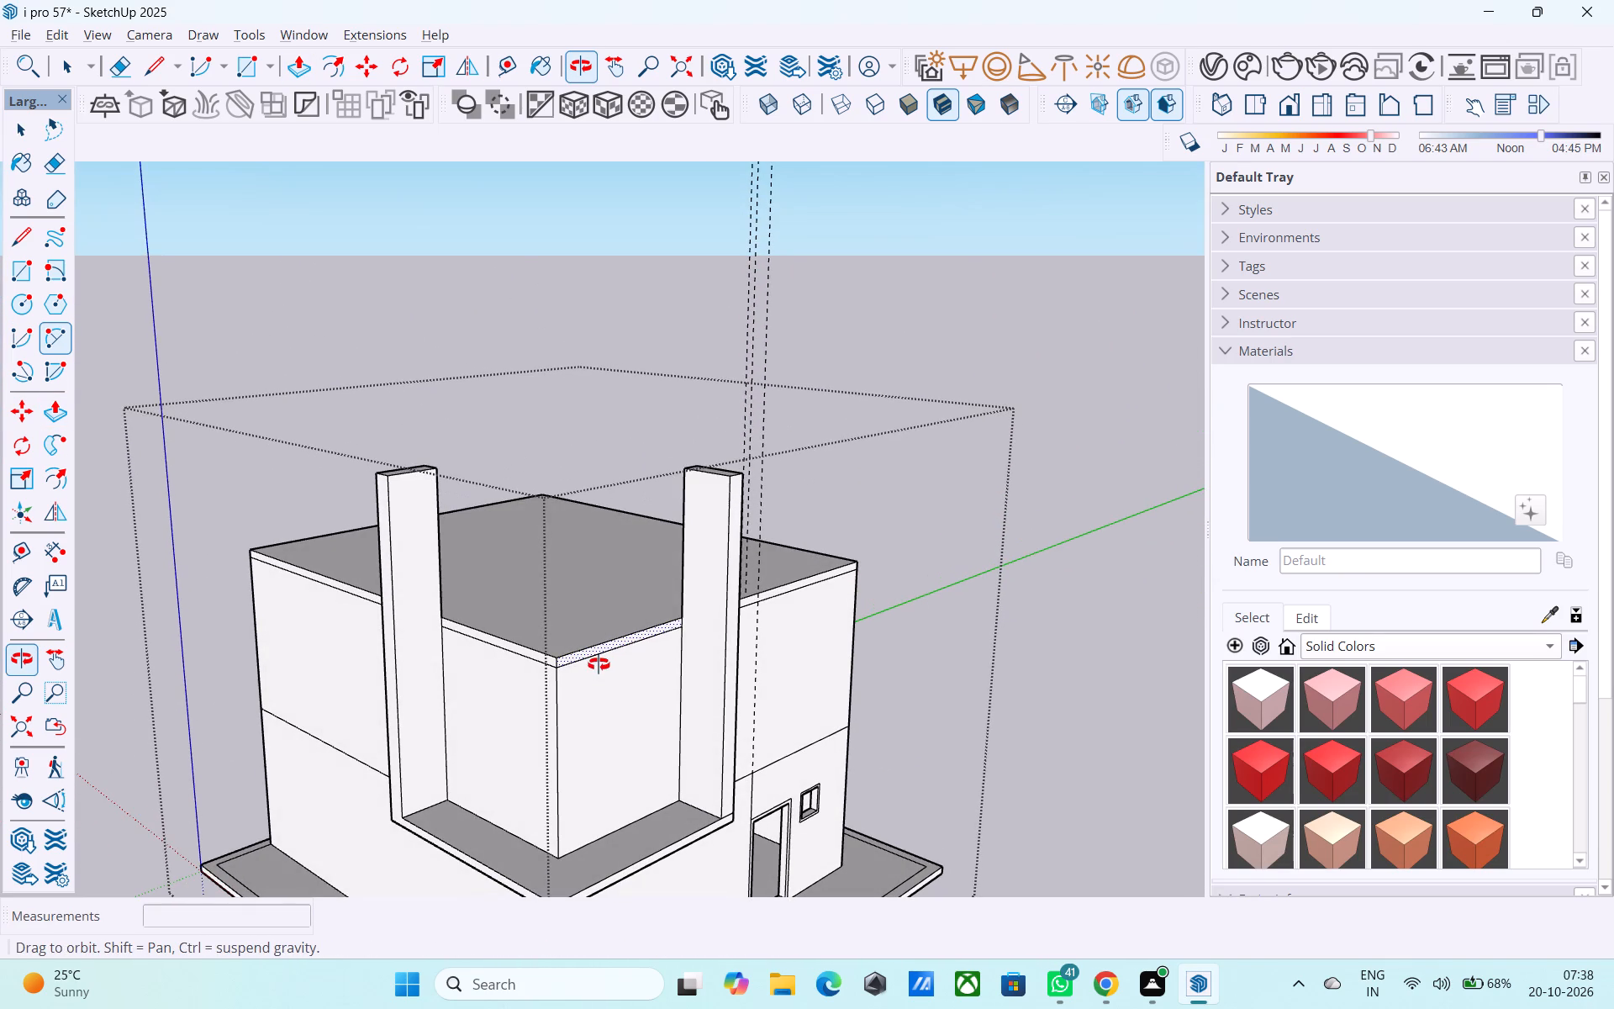
pyautogui.moveTo(599, 664); pyautogui.dragTo(600, 661, button='middle')
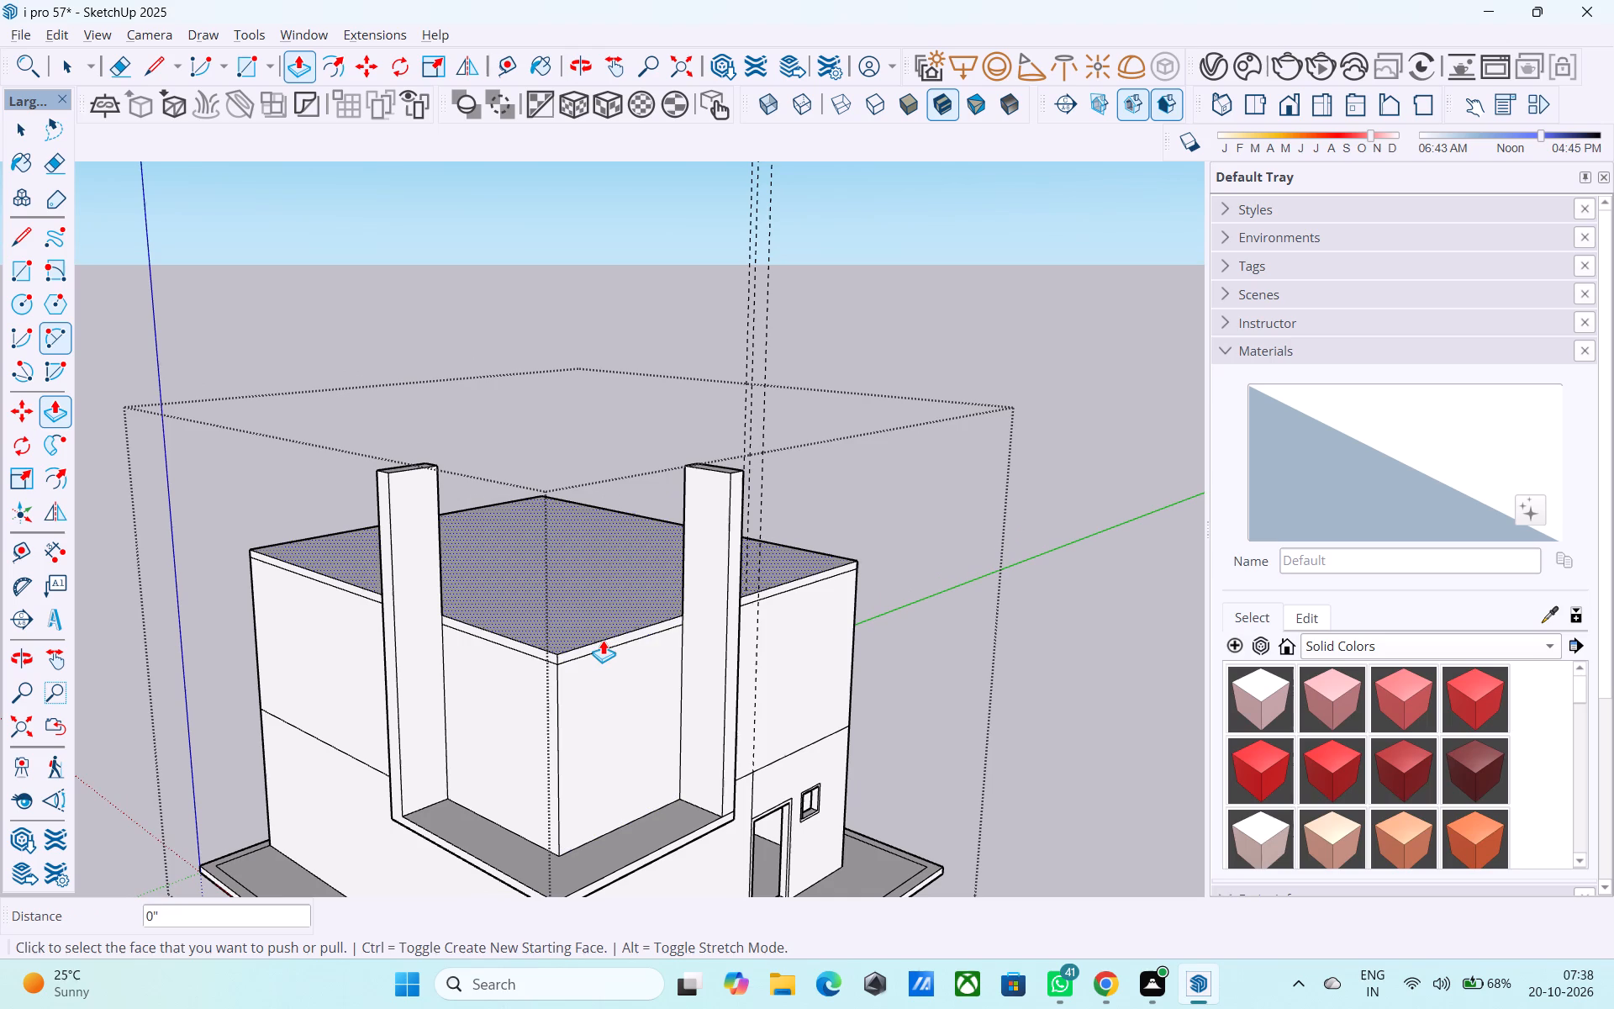
pyautogui.moveTo(603, 640); pyautogui.dragTo(606, 727, button='middle')
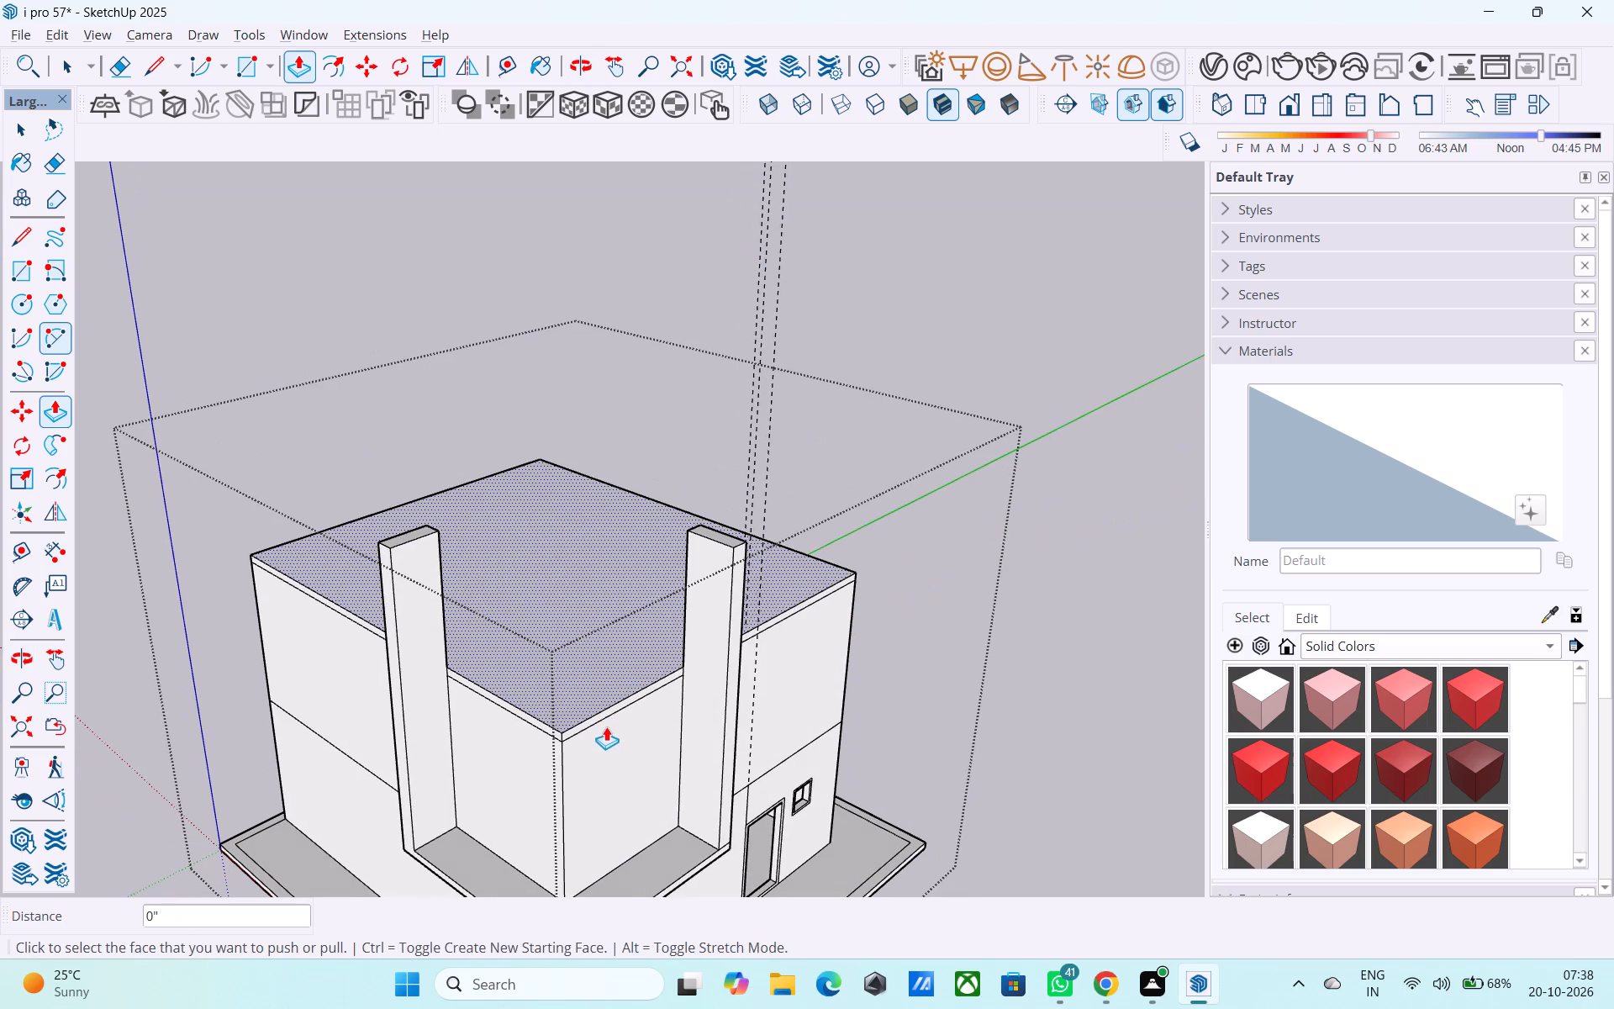
pyautogui.moveTo(606, 726); pyautogui.dragTo(610, 590, button='middle')
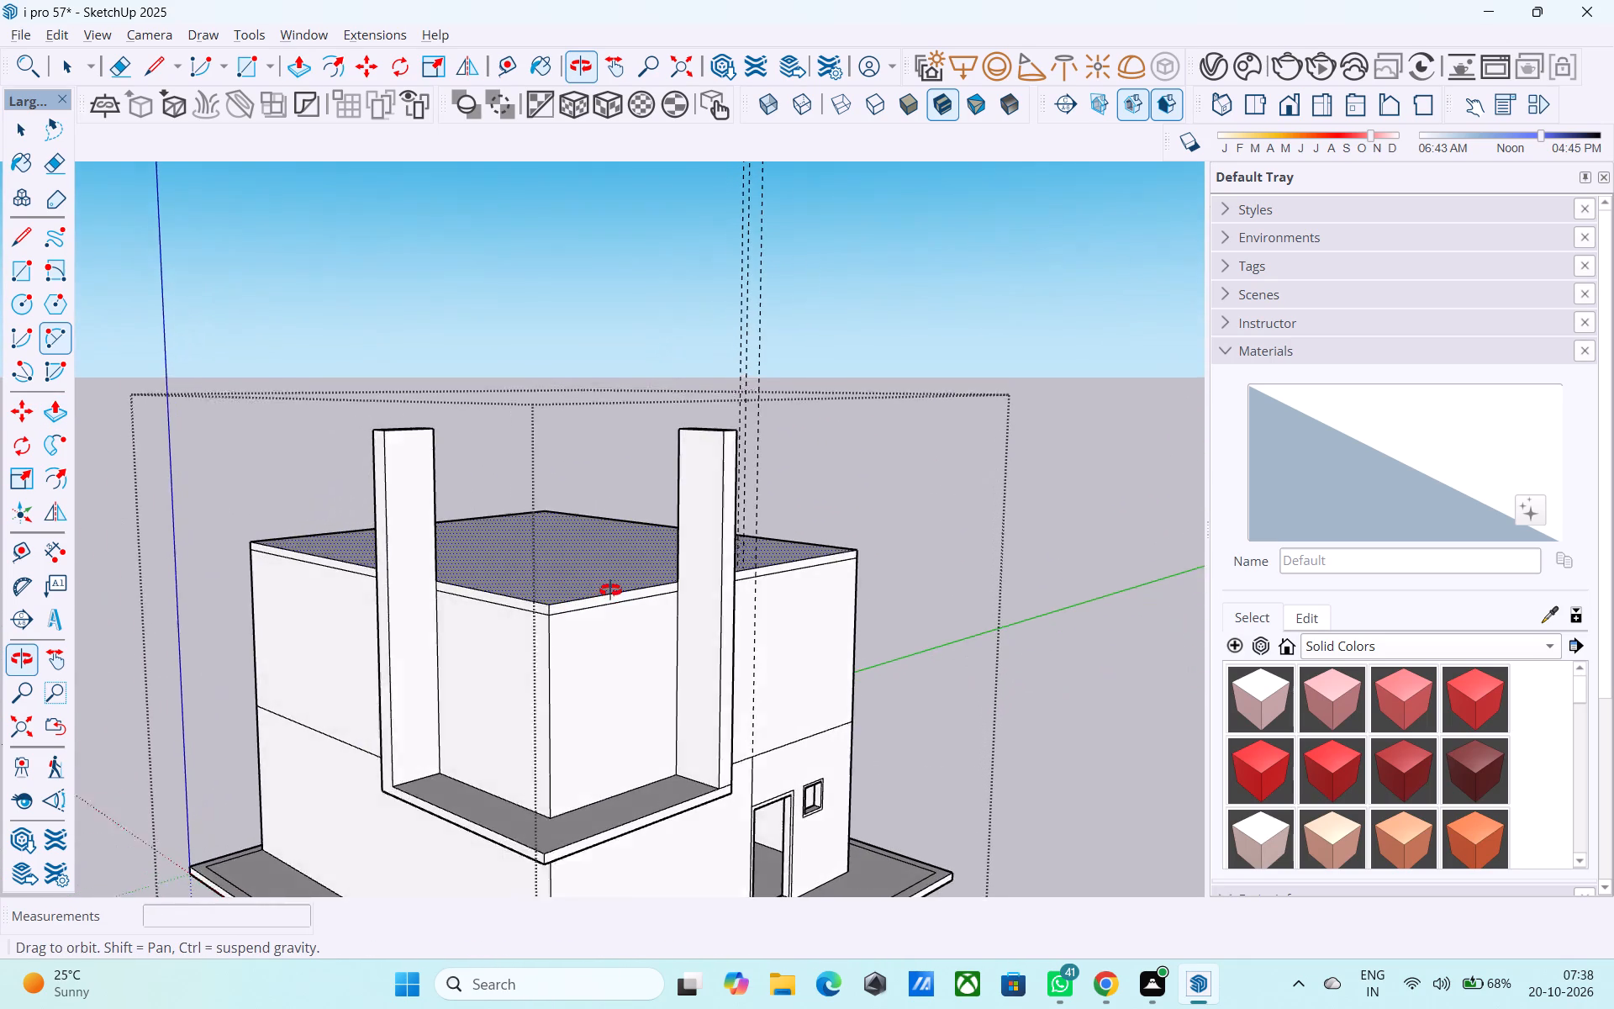
pyautogui.moveTo(610, 590); pyautogui.dragTo(620, 578, button='middle')
pyautogui.scroll(-3, 616, 588)
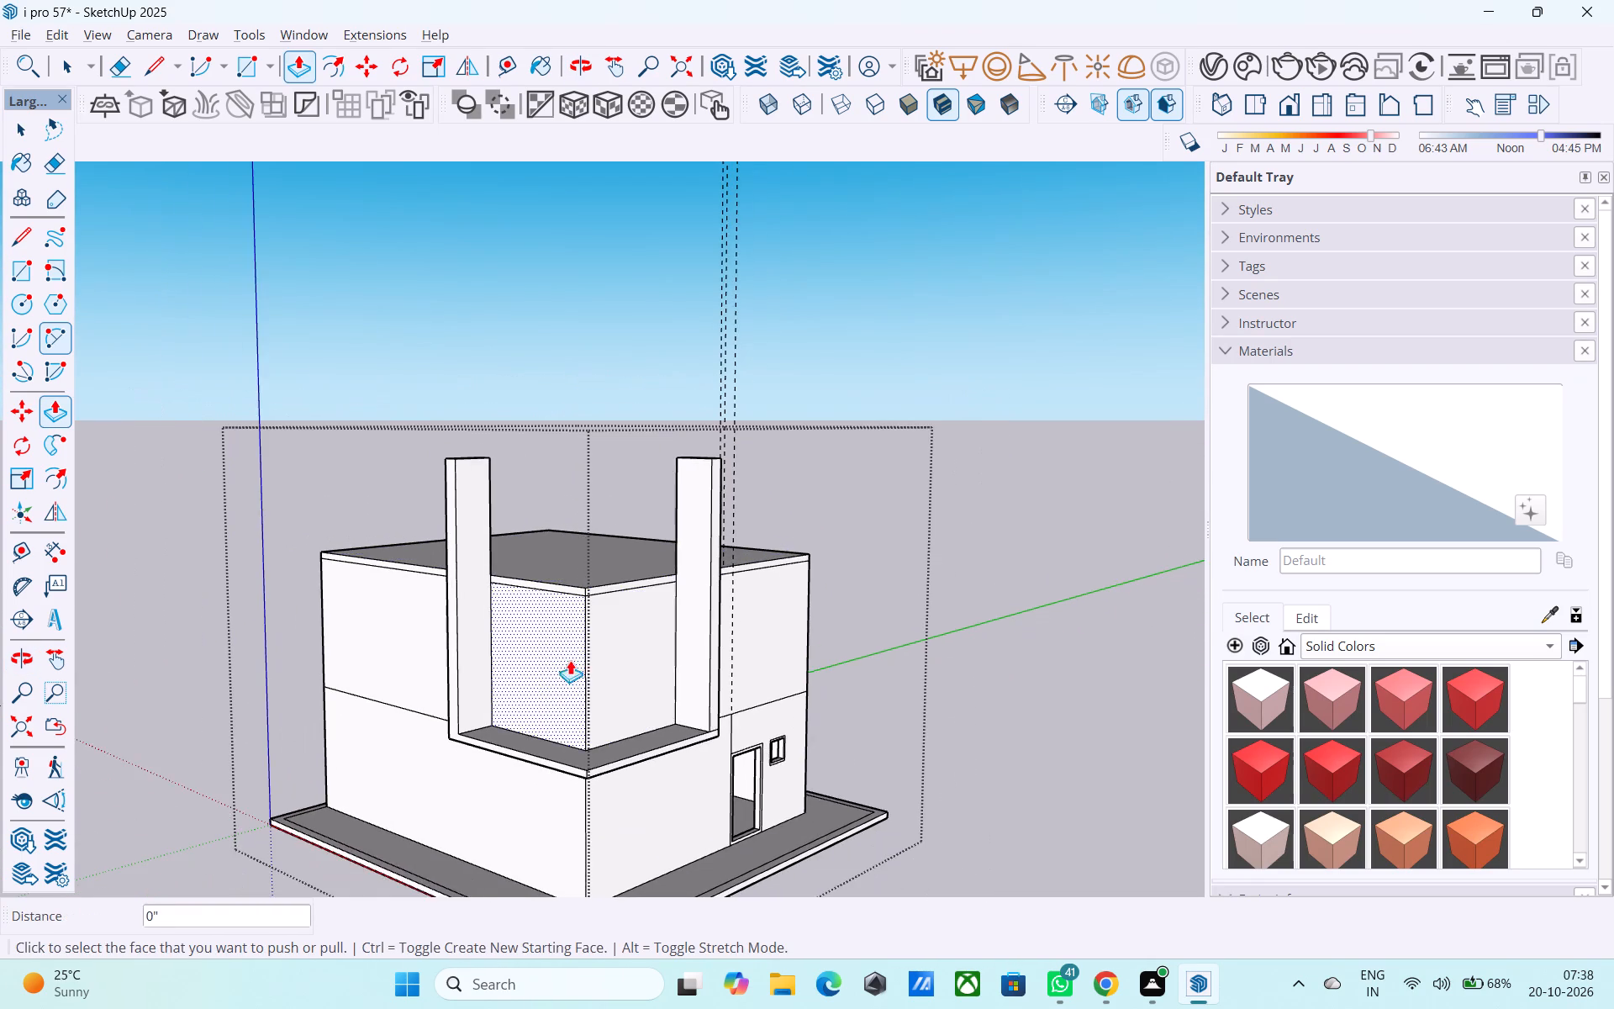
pyautogui.moveTo(553, 689); pyautogui.dragTo(609, 805, button='middle')
pyautogui.scroll(3, 608, 817)
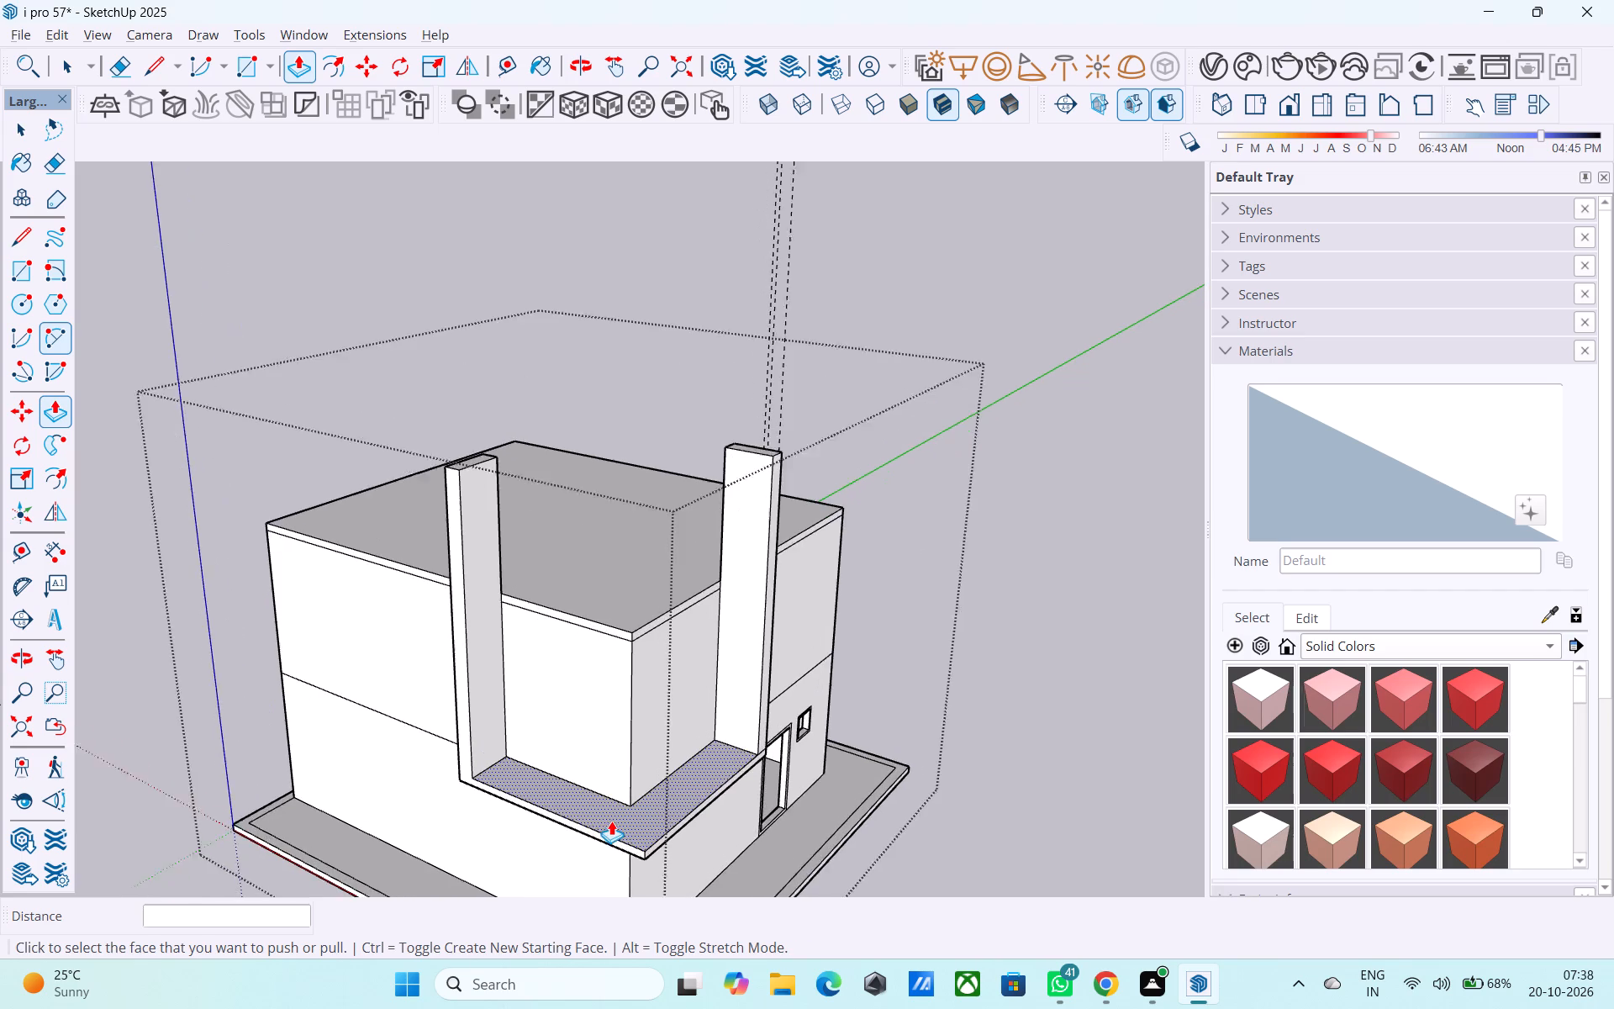
pyautogui.scroll(4, 590, 824)
pyautogui.moveTo(586, 823); pyautogui.dragTo(539, 780, button='middle')
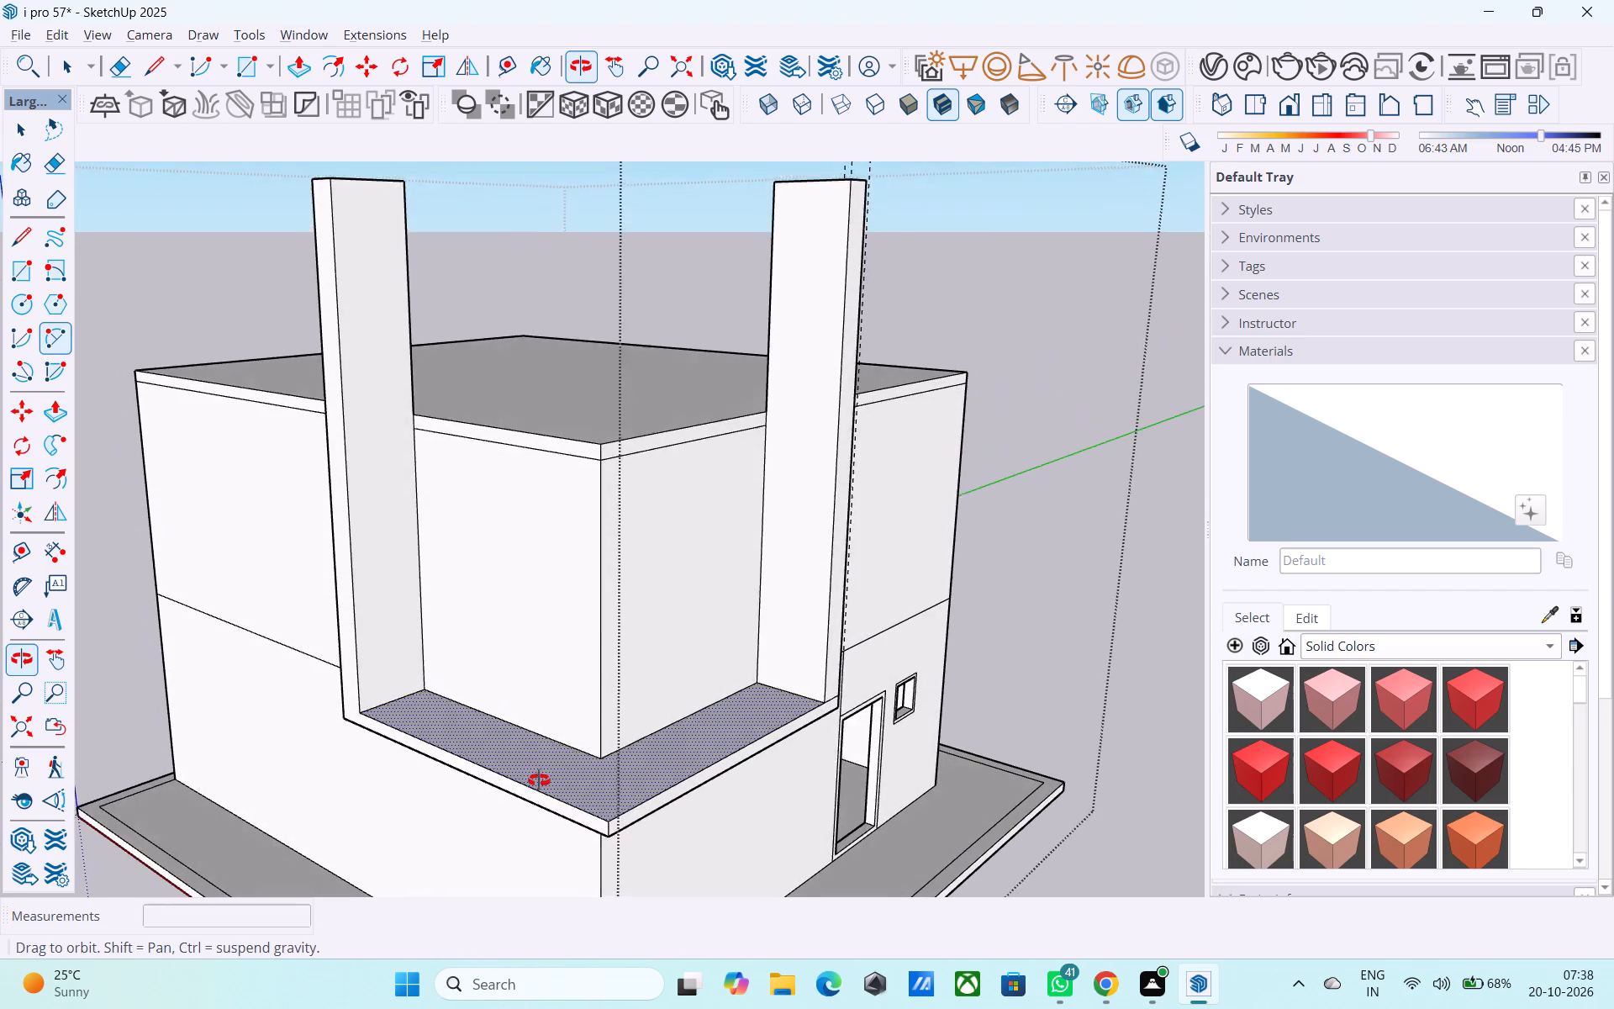
pyautogui.moveTo(539, 780); pyautogui.dragTo(342, 758, button='middle')
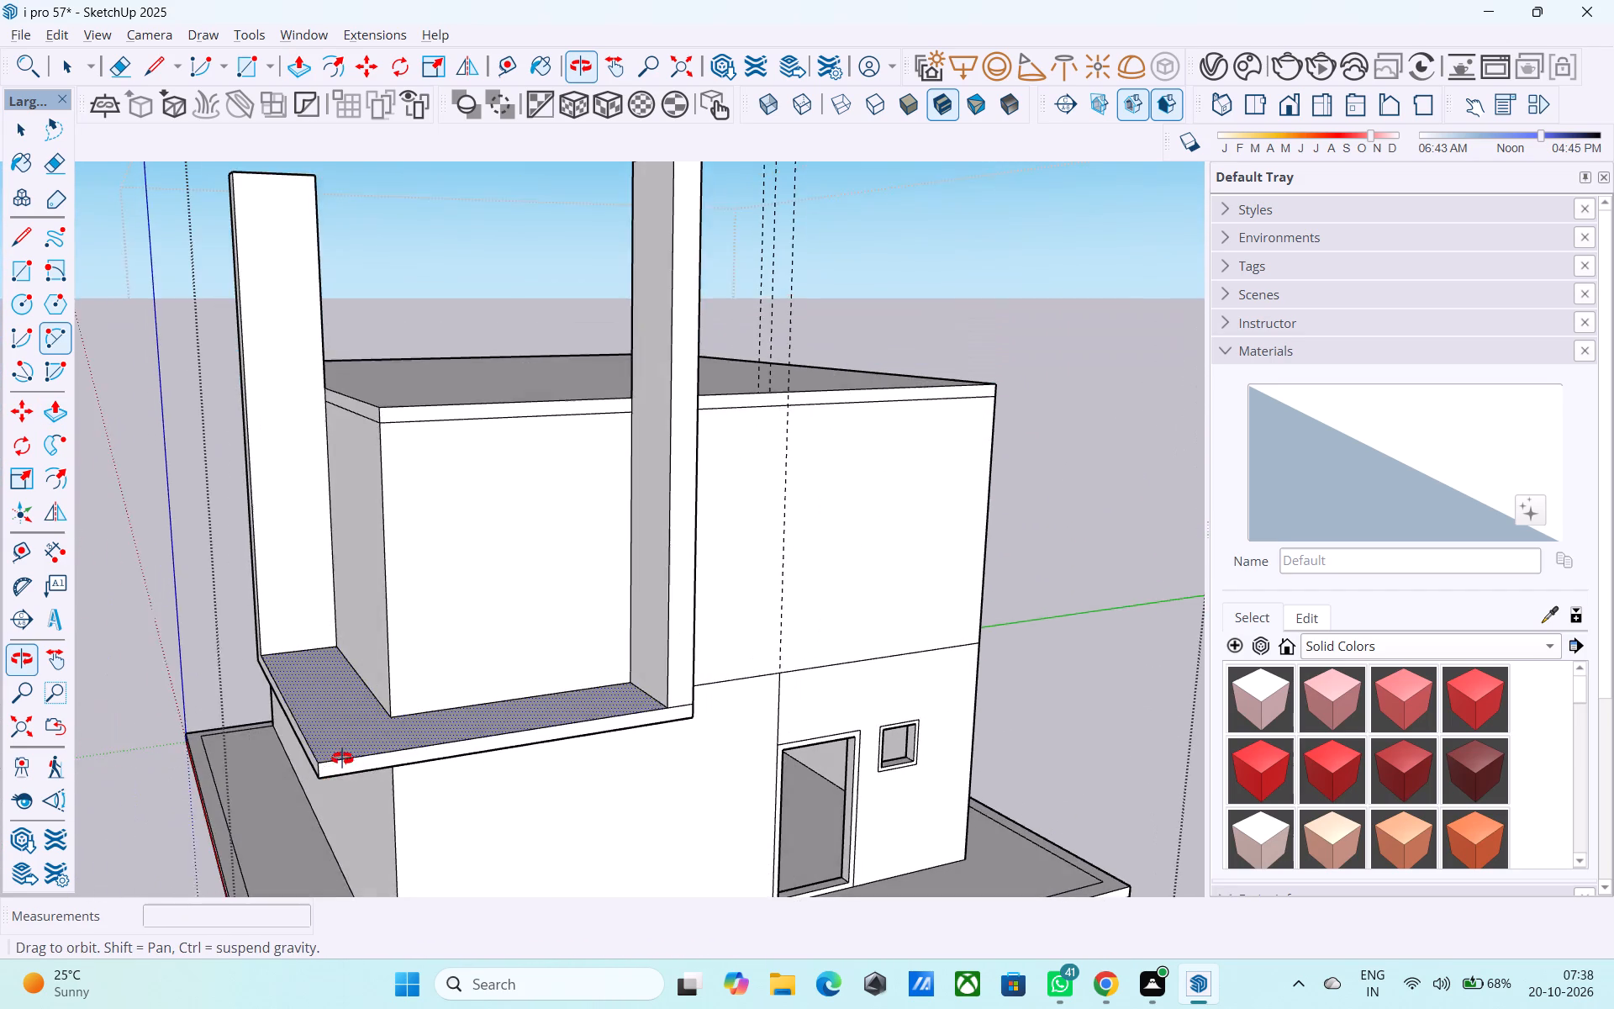
pyautogui.moveTo(342, 758); pyautogui.dragTo(351, 747, button='middle')
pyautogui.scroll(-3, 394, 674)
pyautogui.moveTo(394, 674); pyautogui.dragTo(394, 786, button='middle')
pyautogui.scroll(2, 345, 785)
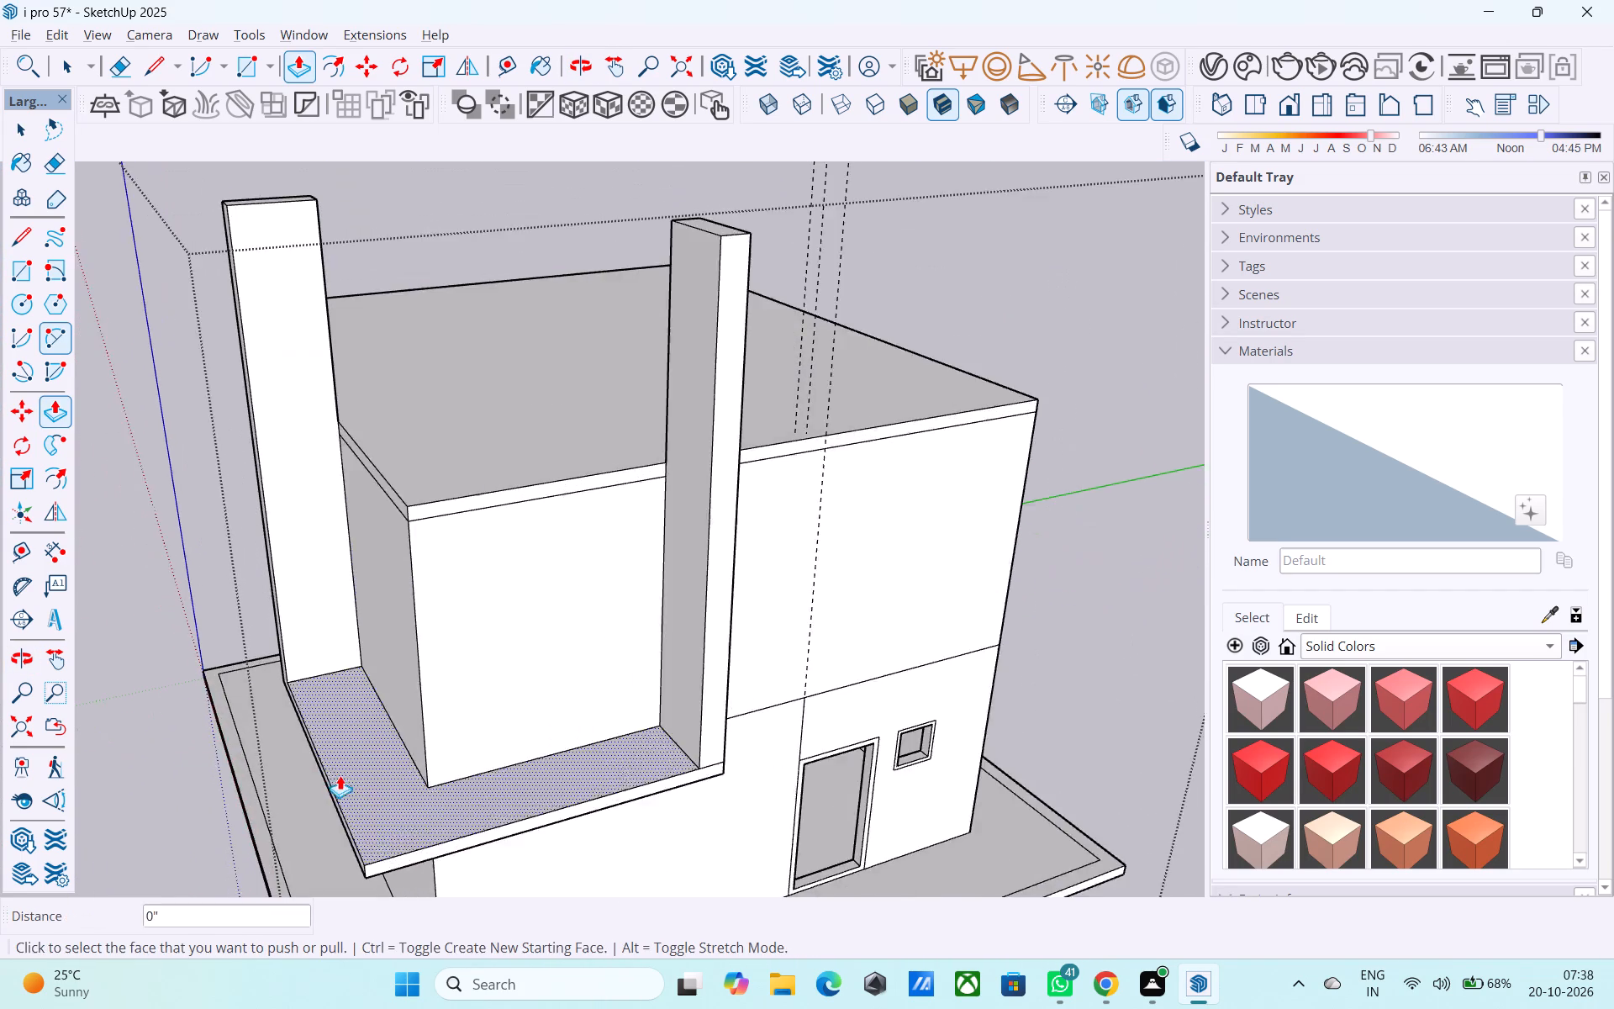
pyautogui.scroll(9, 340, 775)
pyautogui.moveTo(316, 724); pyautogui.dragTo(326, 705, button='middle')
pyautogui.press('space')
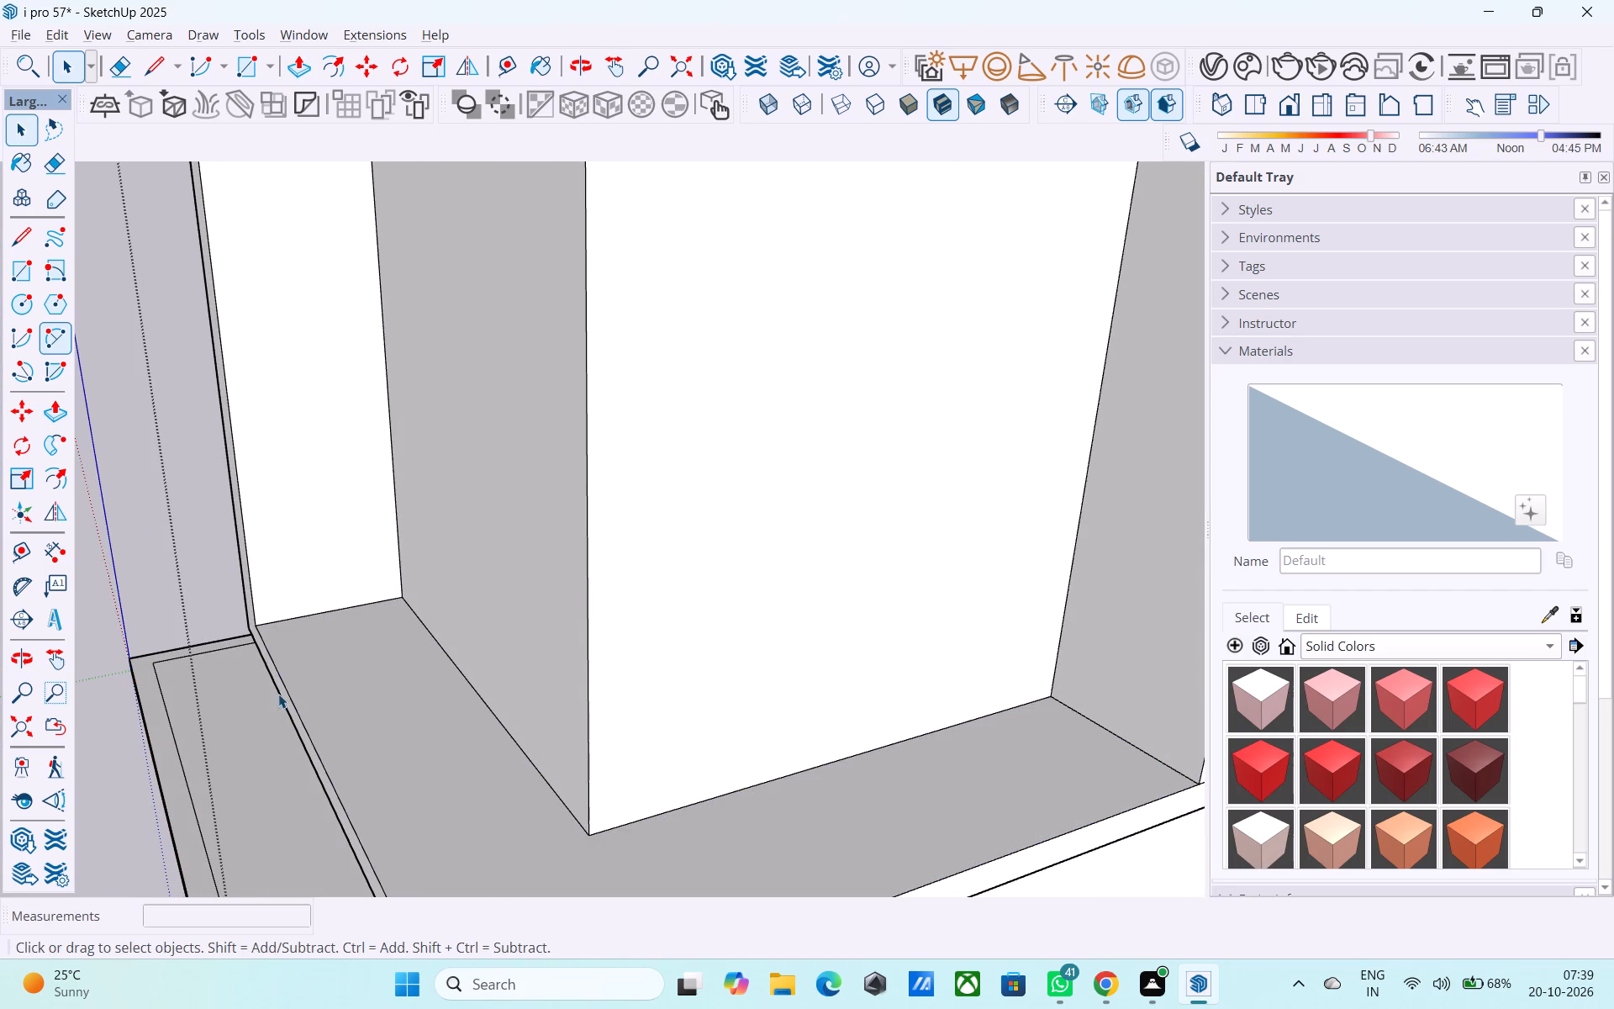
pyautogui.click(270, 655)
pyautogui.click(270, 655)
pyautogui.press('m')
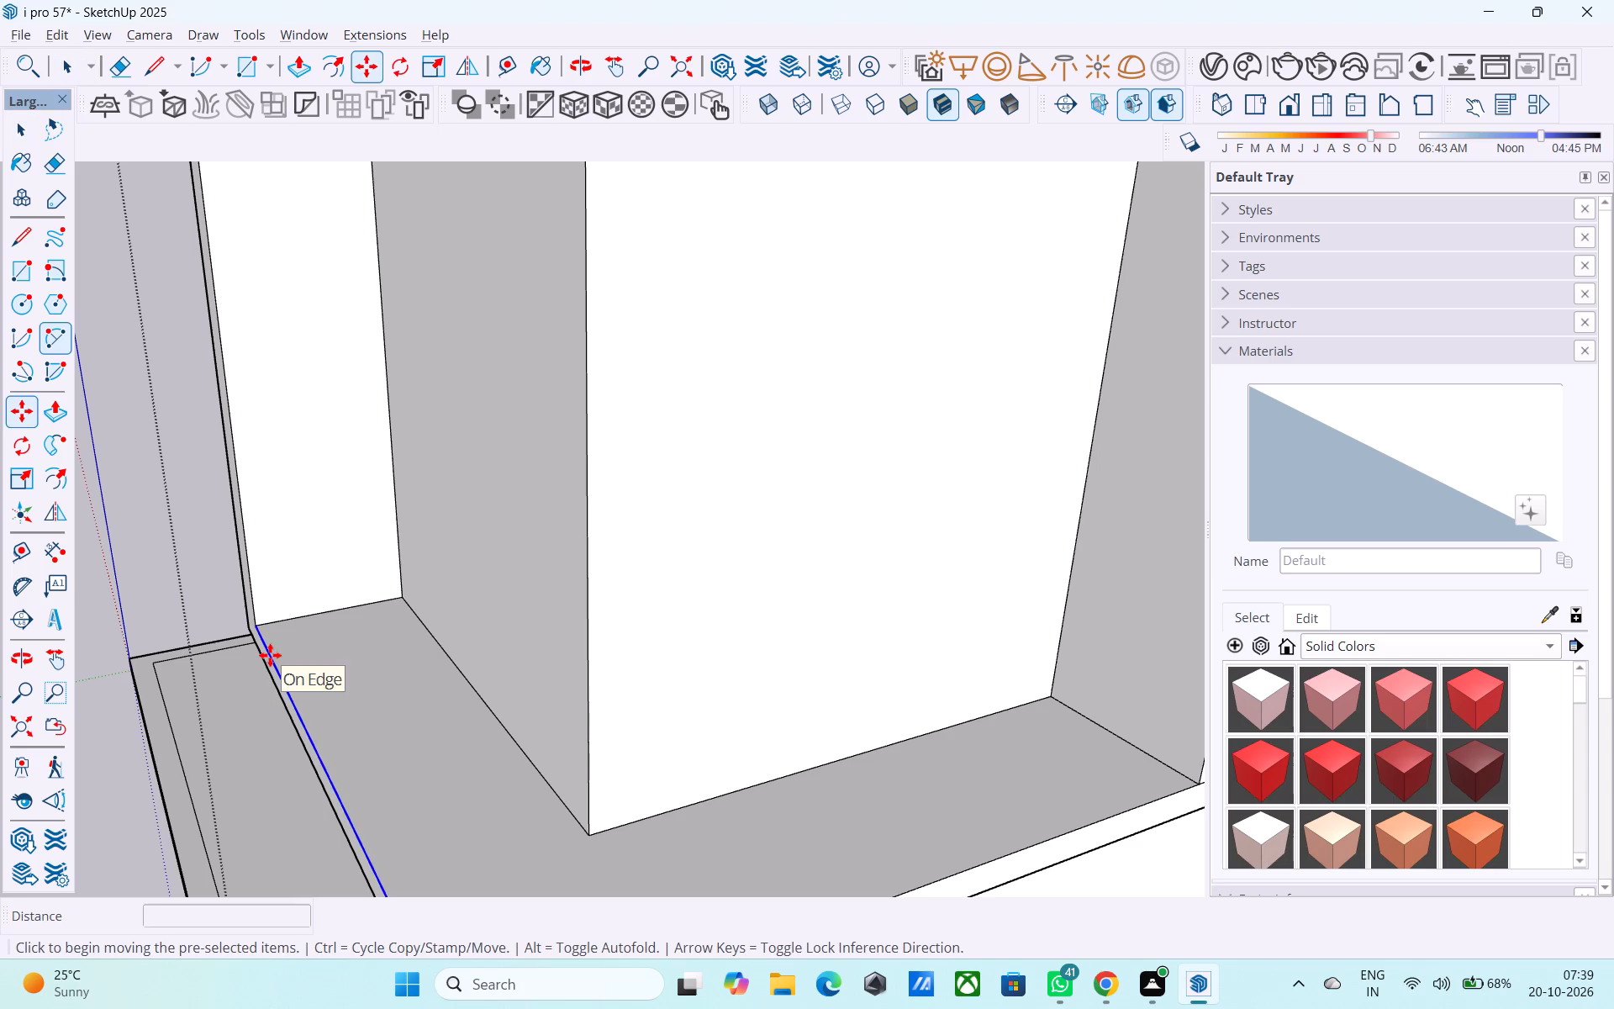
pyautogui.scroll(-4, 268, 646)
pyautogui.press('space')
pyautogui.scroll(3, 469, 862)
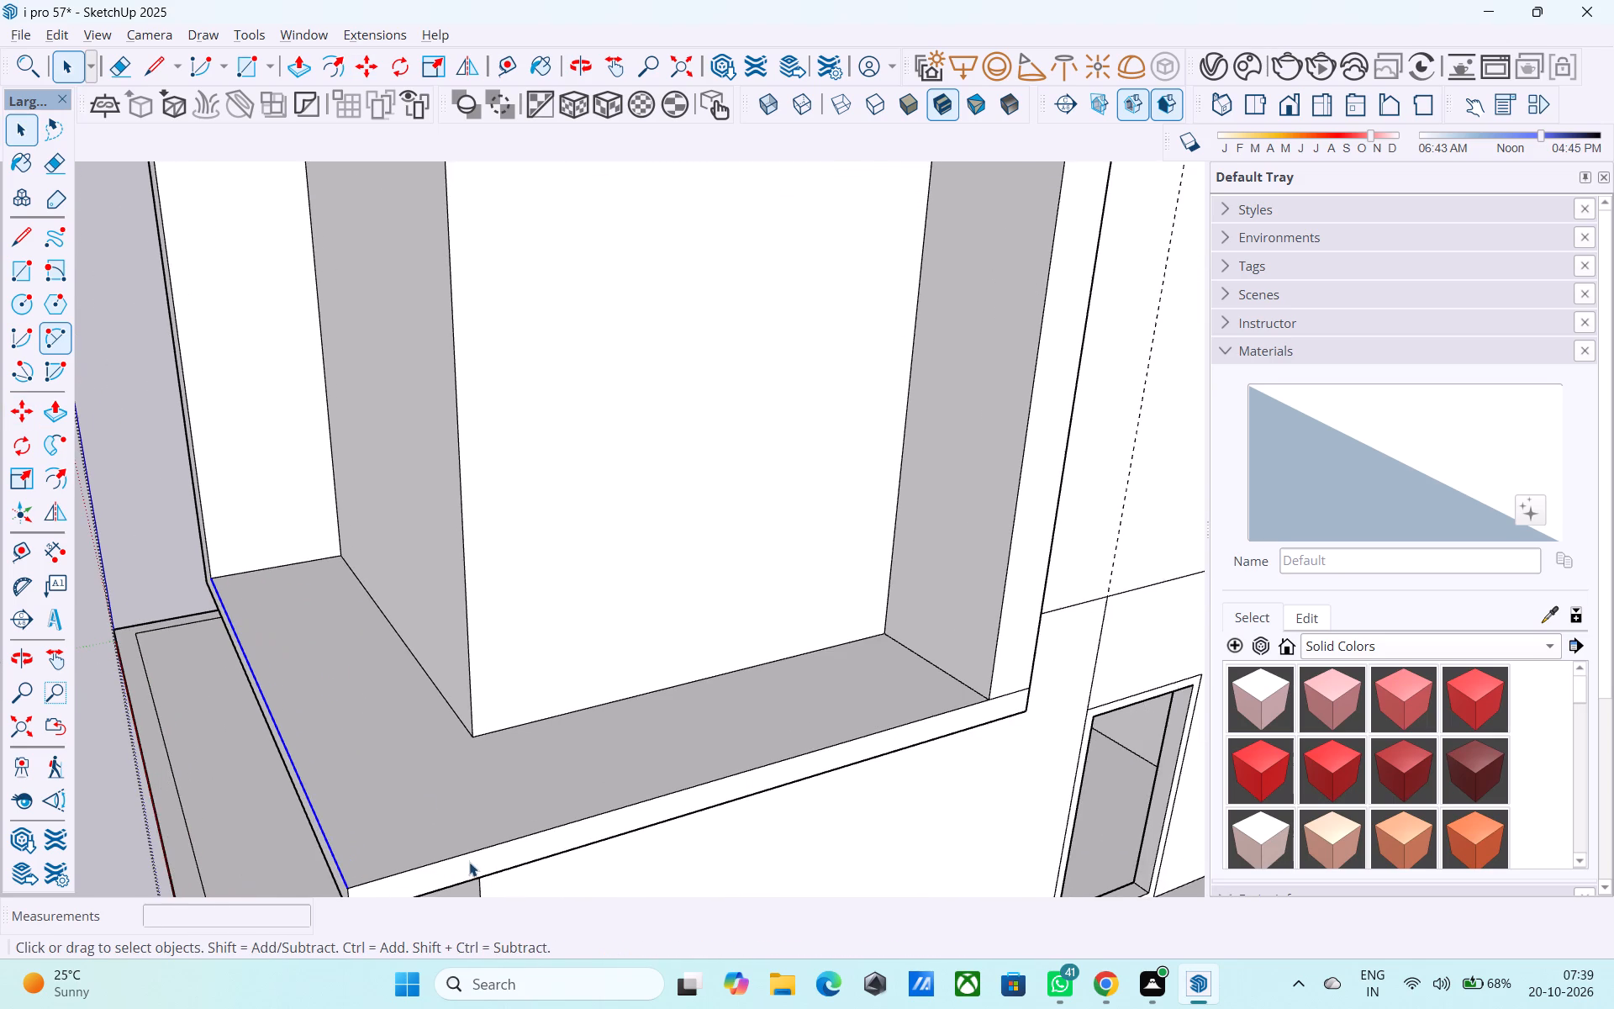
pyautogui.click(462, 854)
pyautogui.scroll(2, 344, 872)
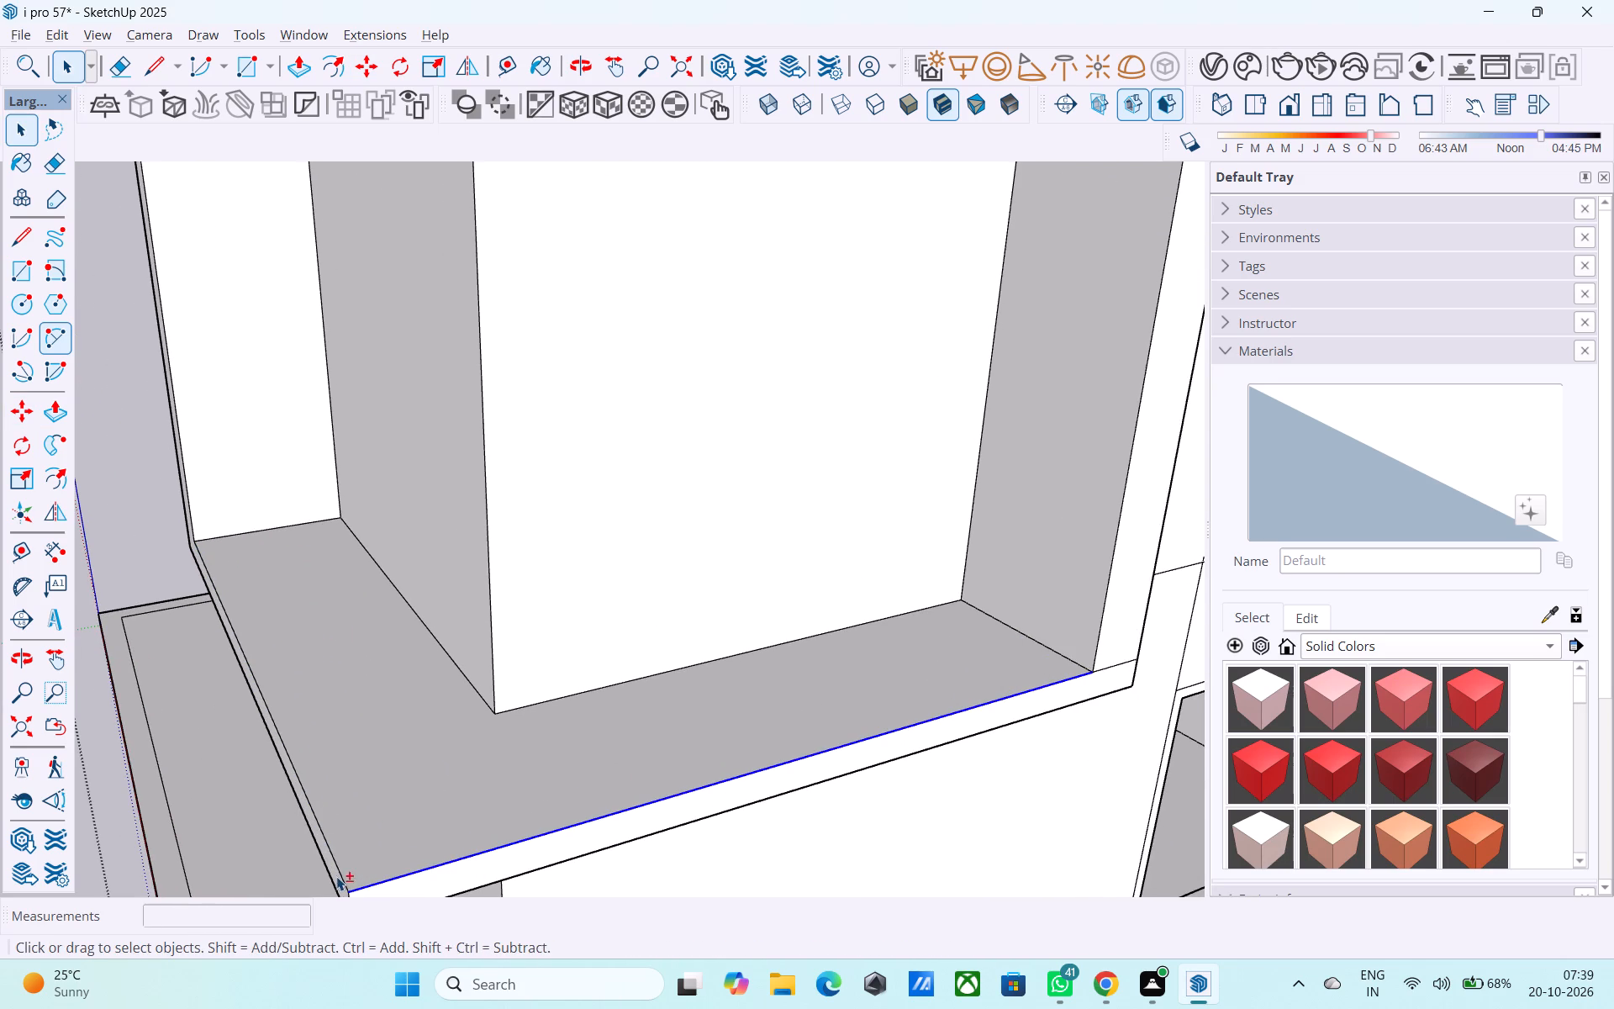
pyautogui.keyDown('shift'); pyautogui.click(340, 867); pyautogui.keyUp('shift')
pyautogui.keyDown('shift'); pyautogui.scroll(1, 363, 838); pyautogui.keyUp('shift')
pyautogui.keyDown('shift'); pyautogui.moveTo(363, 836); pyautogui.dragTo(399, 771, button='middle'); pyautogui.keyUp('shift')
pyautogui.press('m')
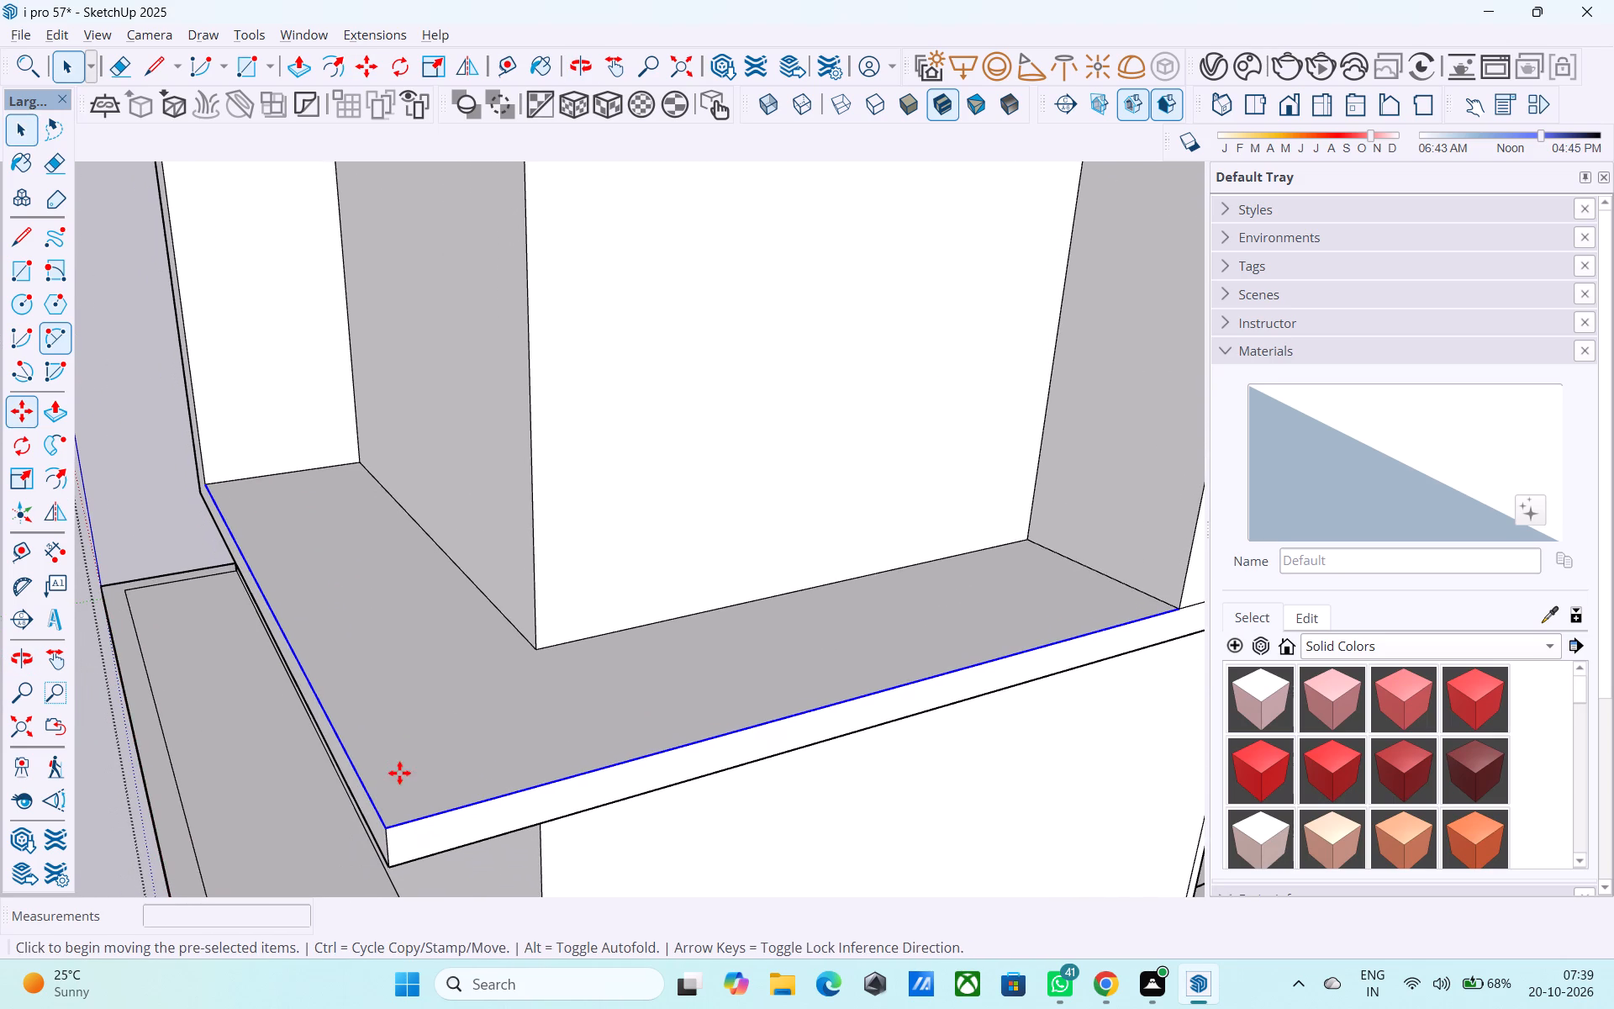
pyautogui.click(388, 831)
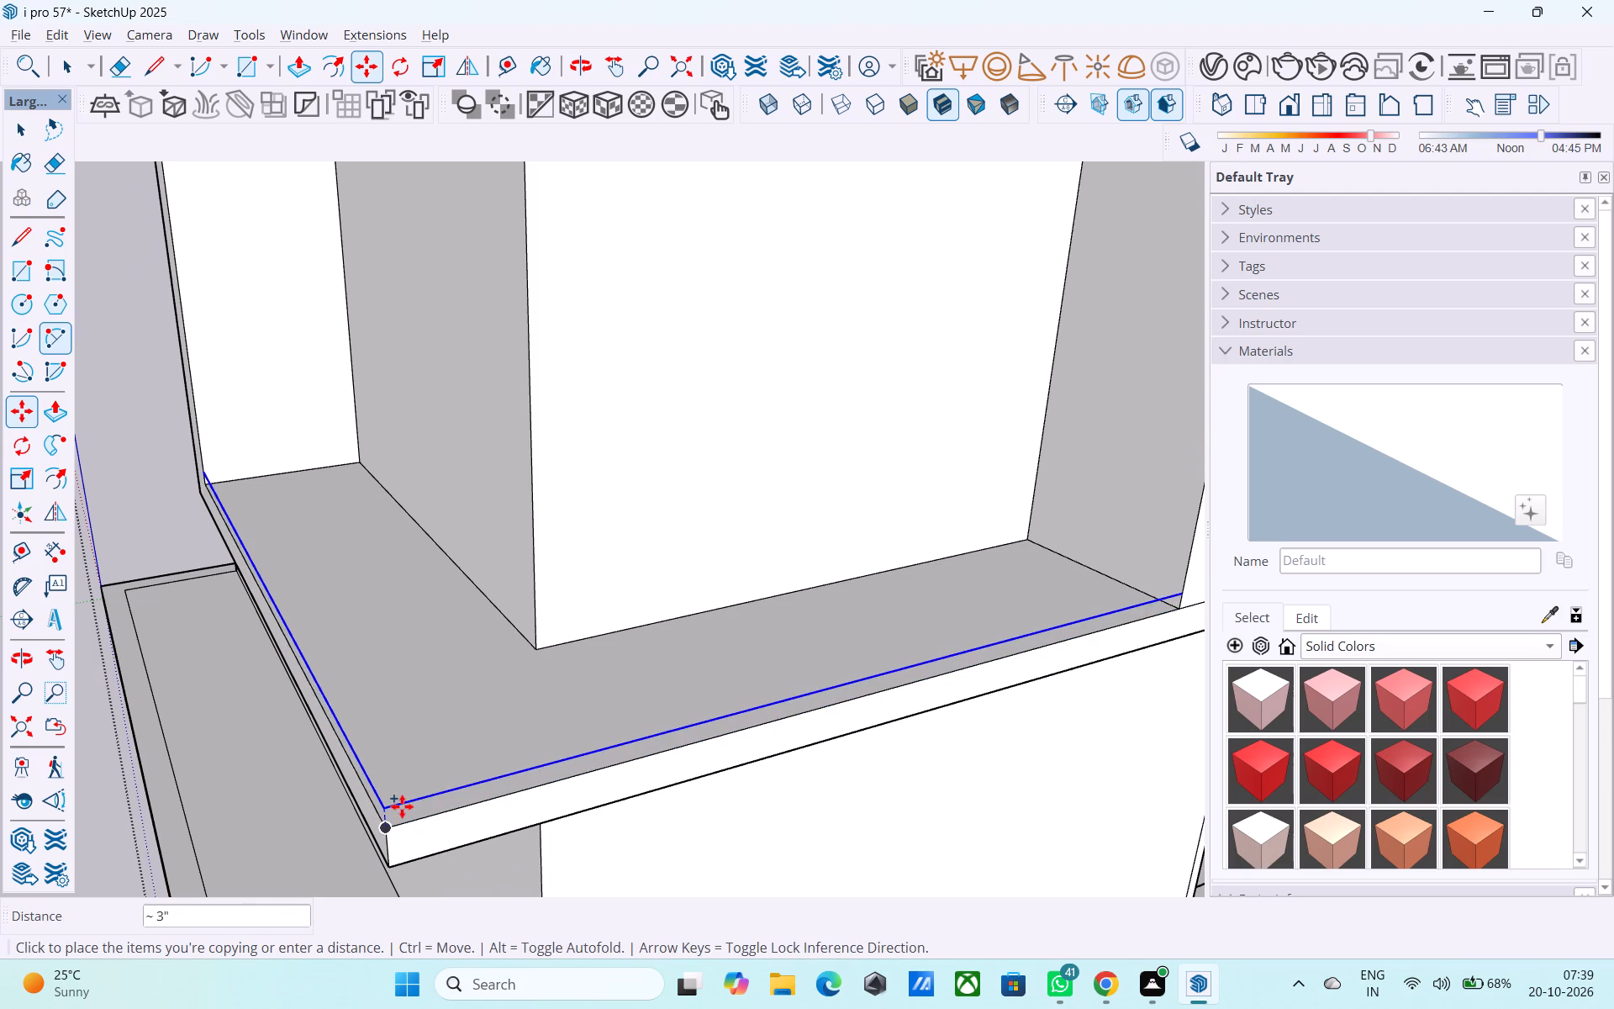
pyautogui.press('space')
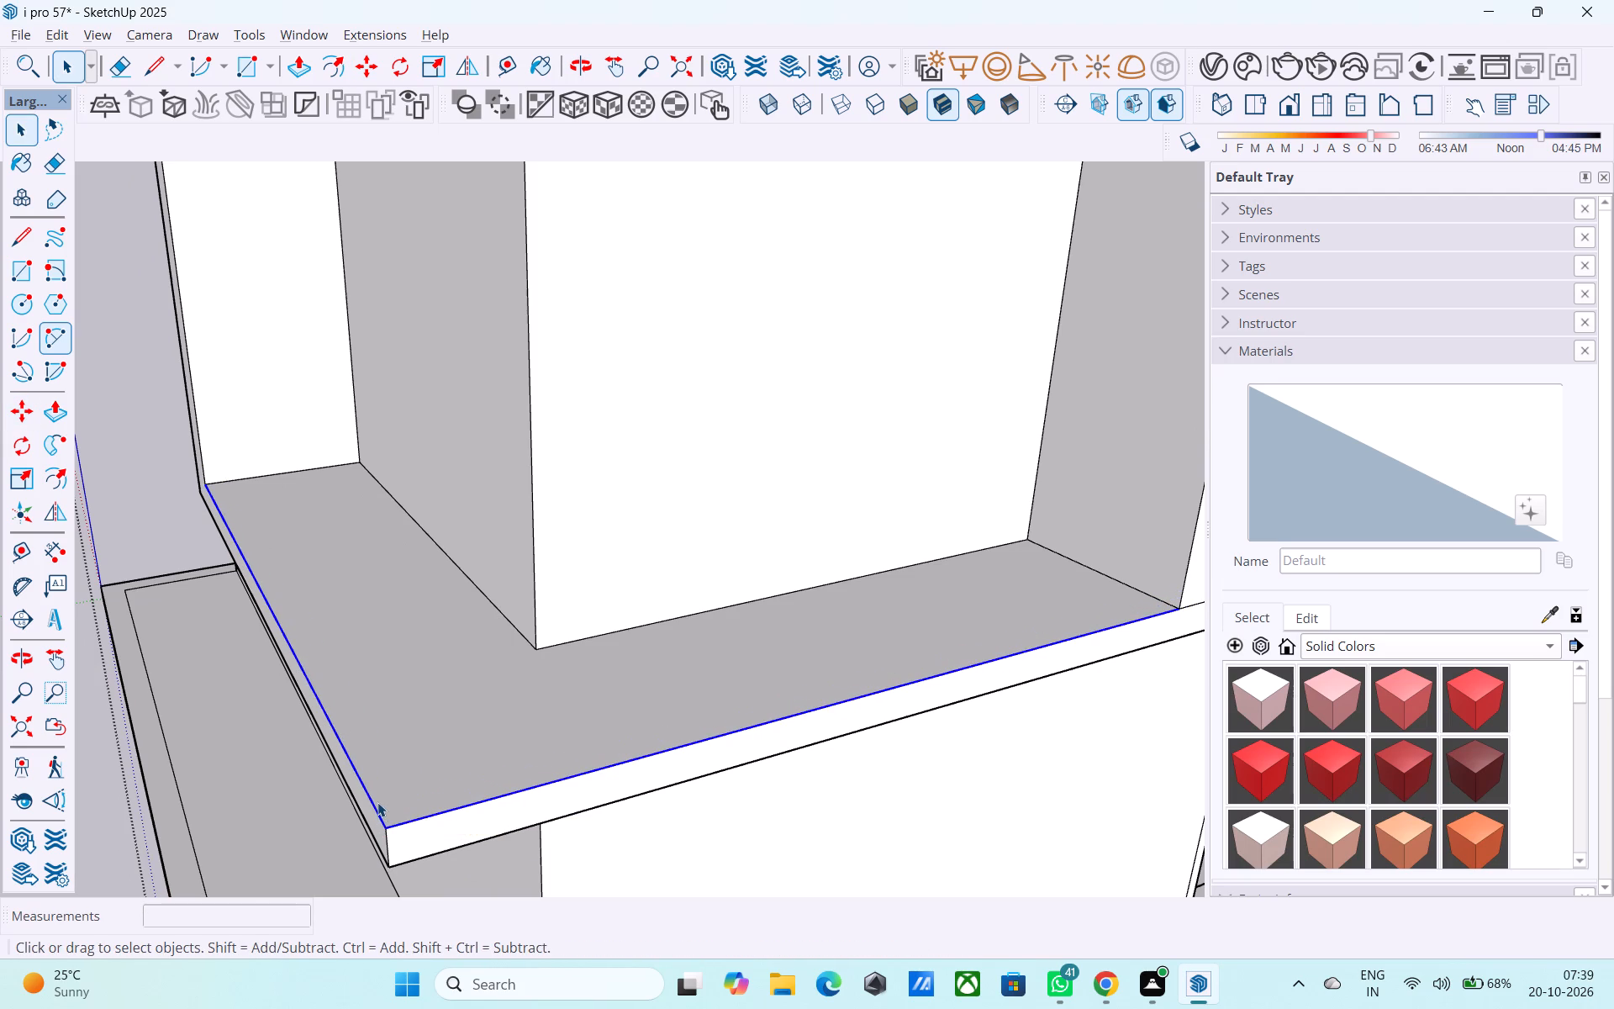
# Copy the overhang's outer top edge on the side without the door 3" inward across its top face.
pyautogui.click(372, 798)
pyautogui.press('m')
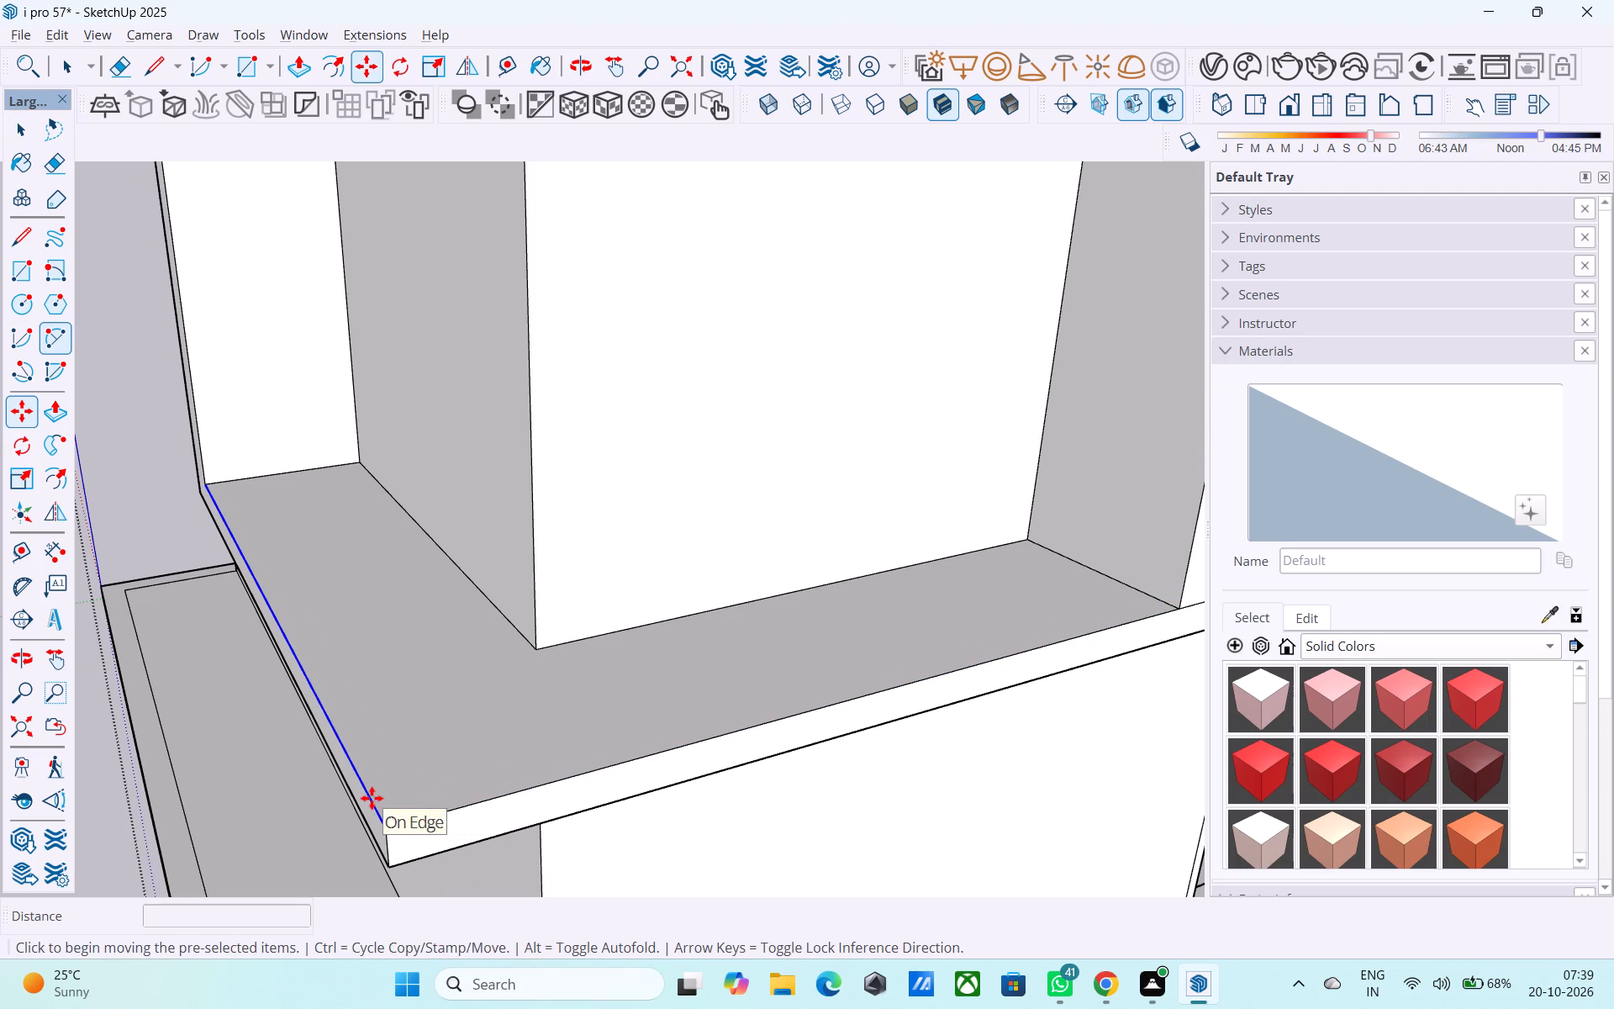
pyautogui.click(386, 827)
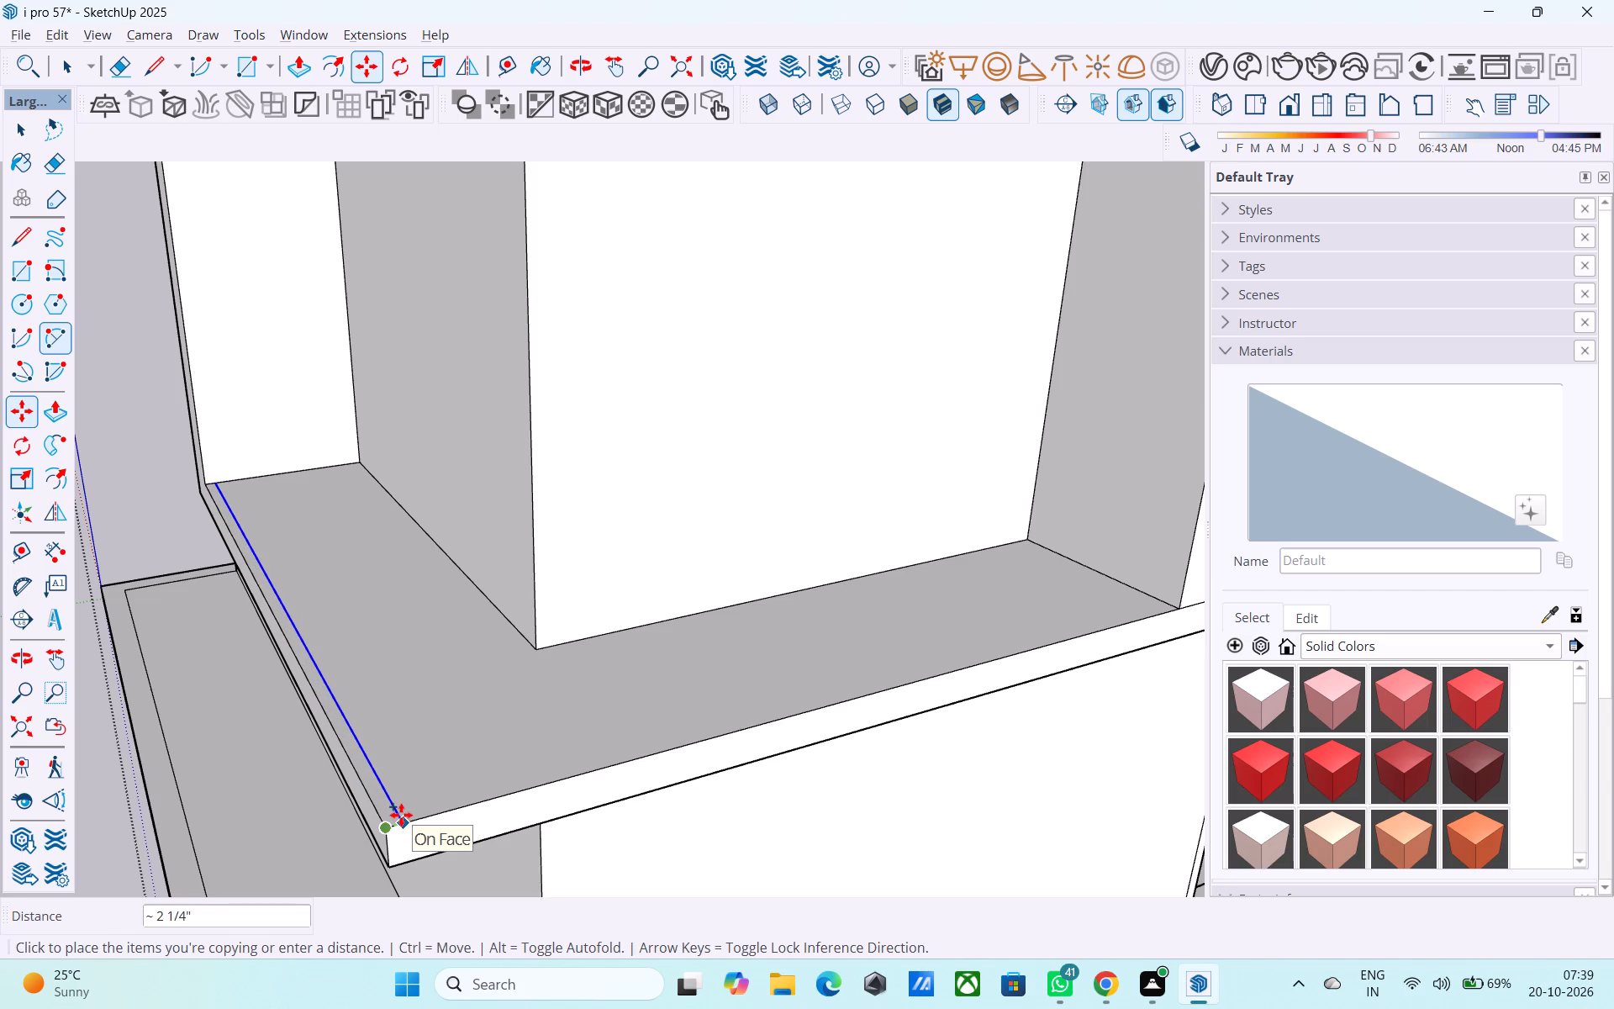
pyautogui.write('3"')
pyautogui.press('Return')
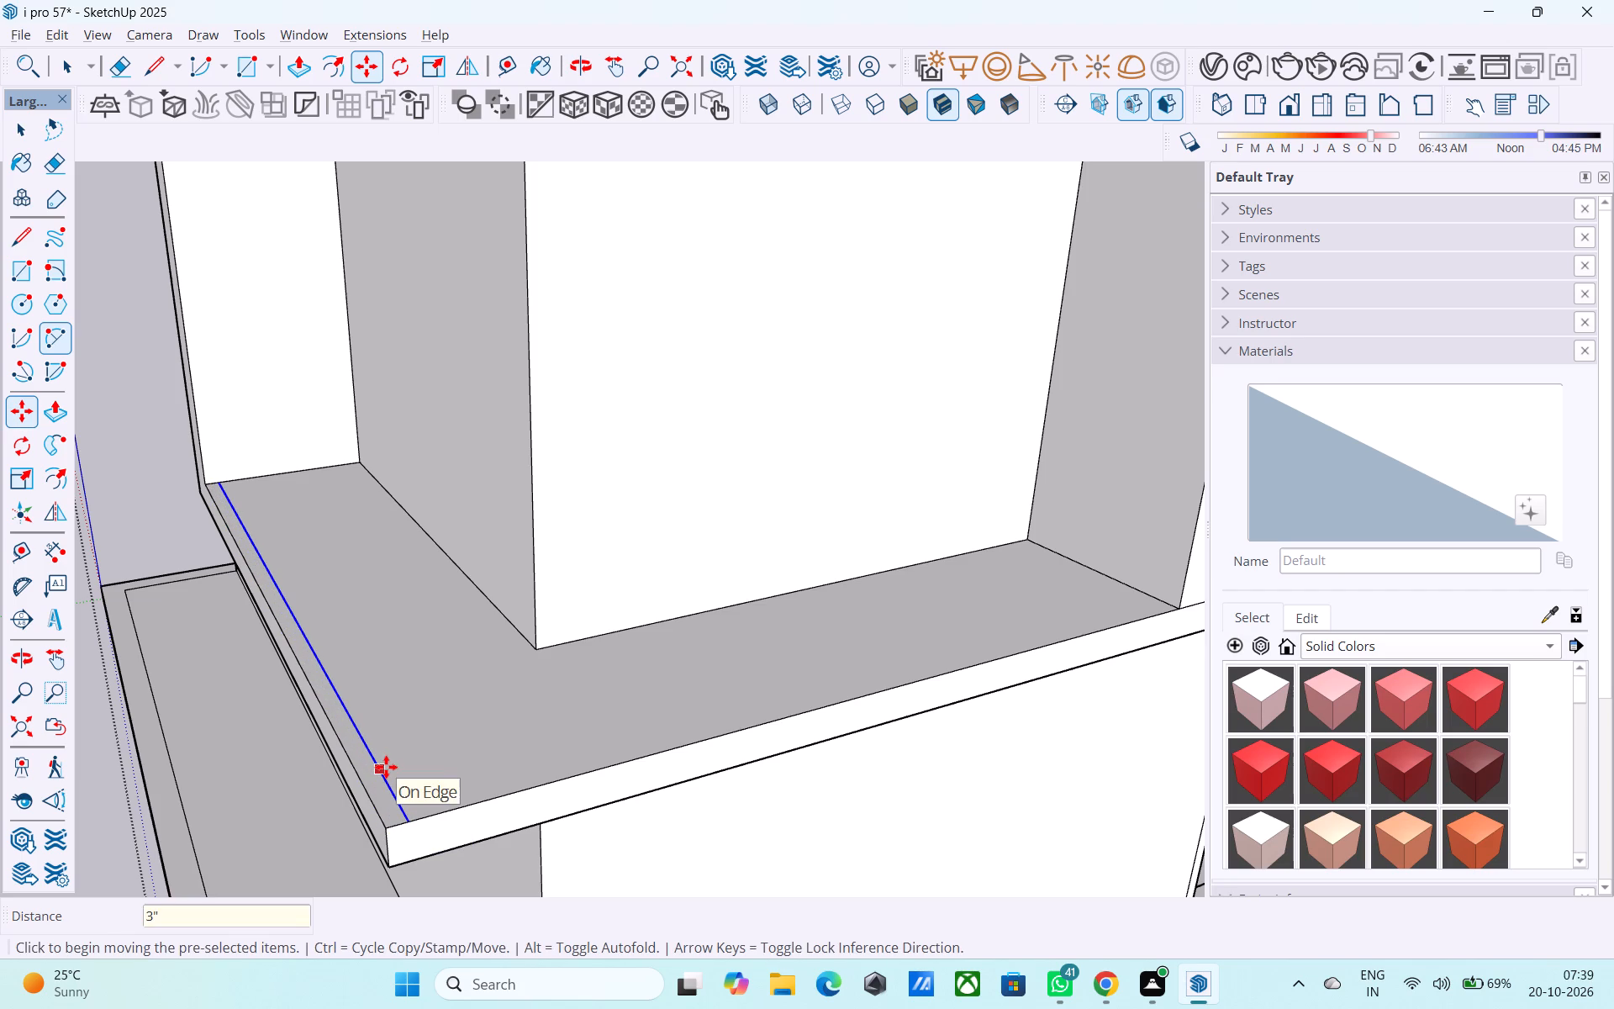
# Copy the overhang's outer top edge on the door side 3" inward across its top face.
pyautogui.moveTo(398, 776); pyautogui.dragTo(464, 799, button='middle')
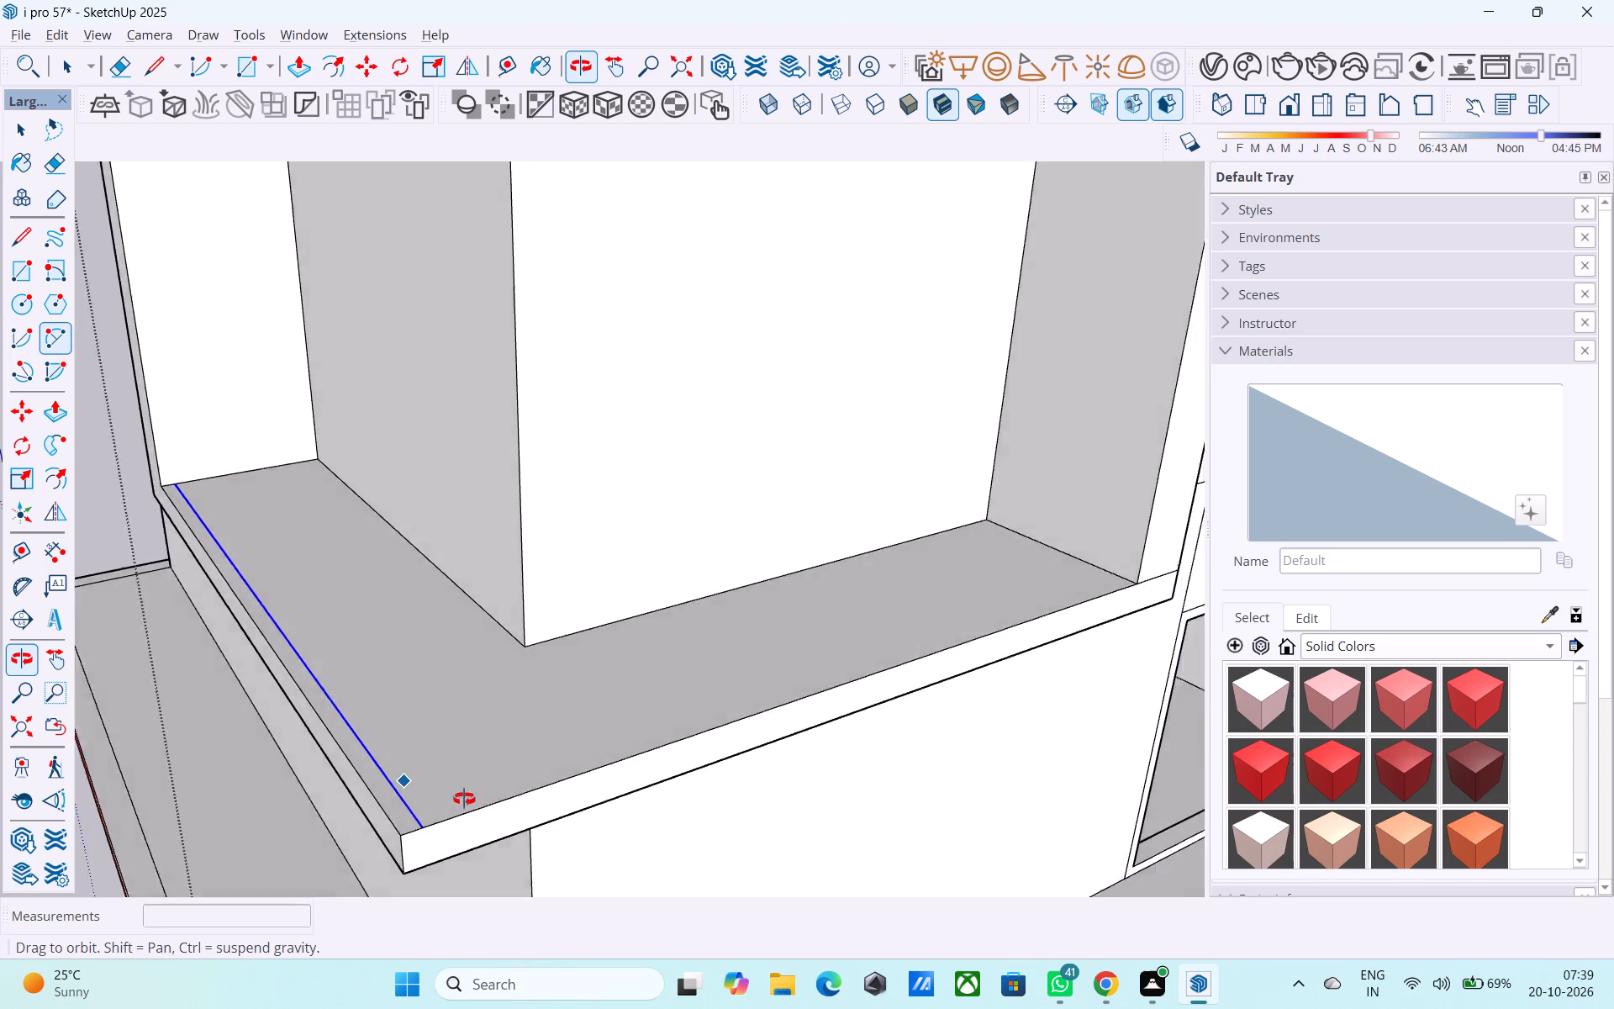
pyautogui.moveTo(464, 799); pyautogui.dragTo(591, 809, button='middle')
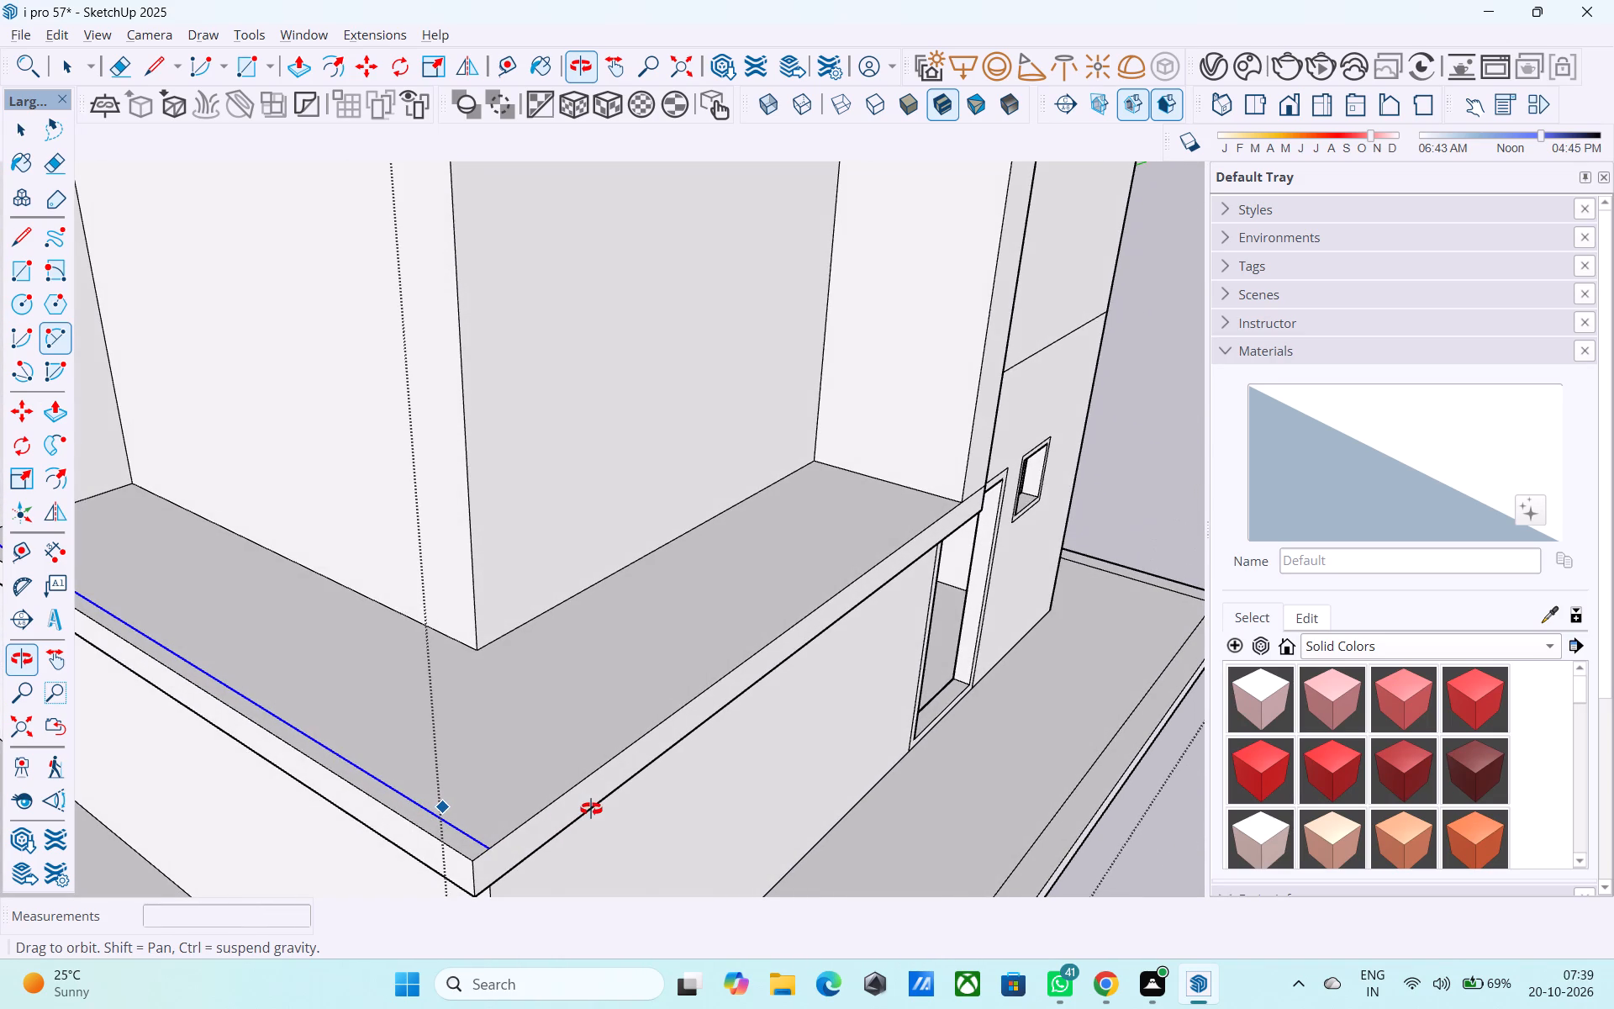
pyautogui.moveTo(591, 809); pyautogui.dragTo(589, 784, button='middle')
pyautogui.scroll(2, 591, 809)
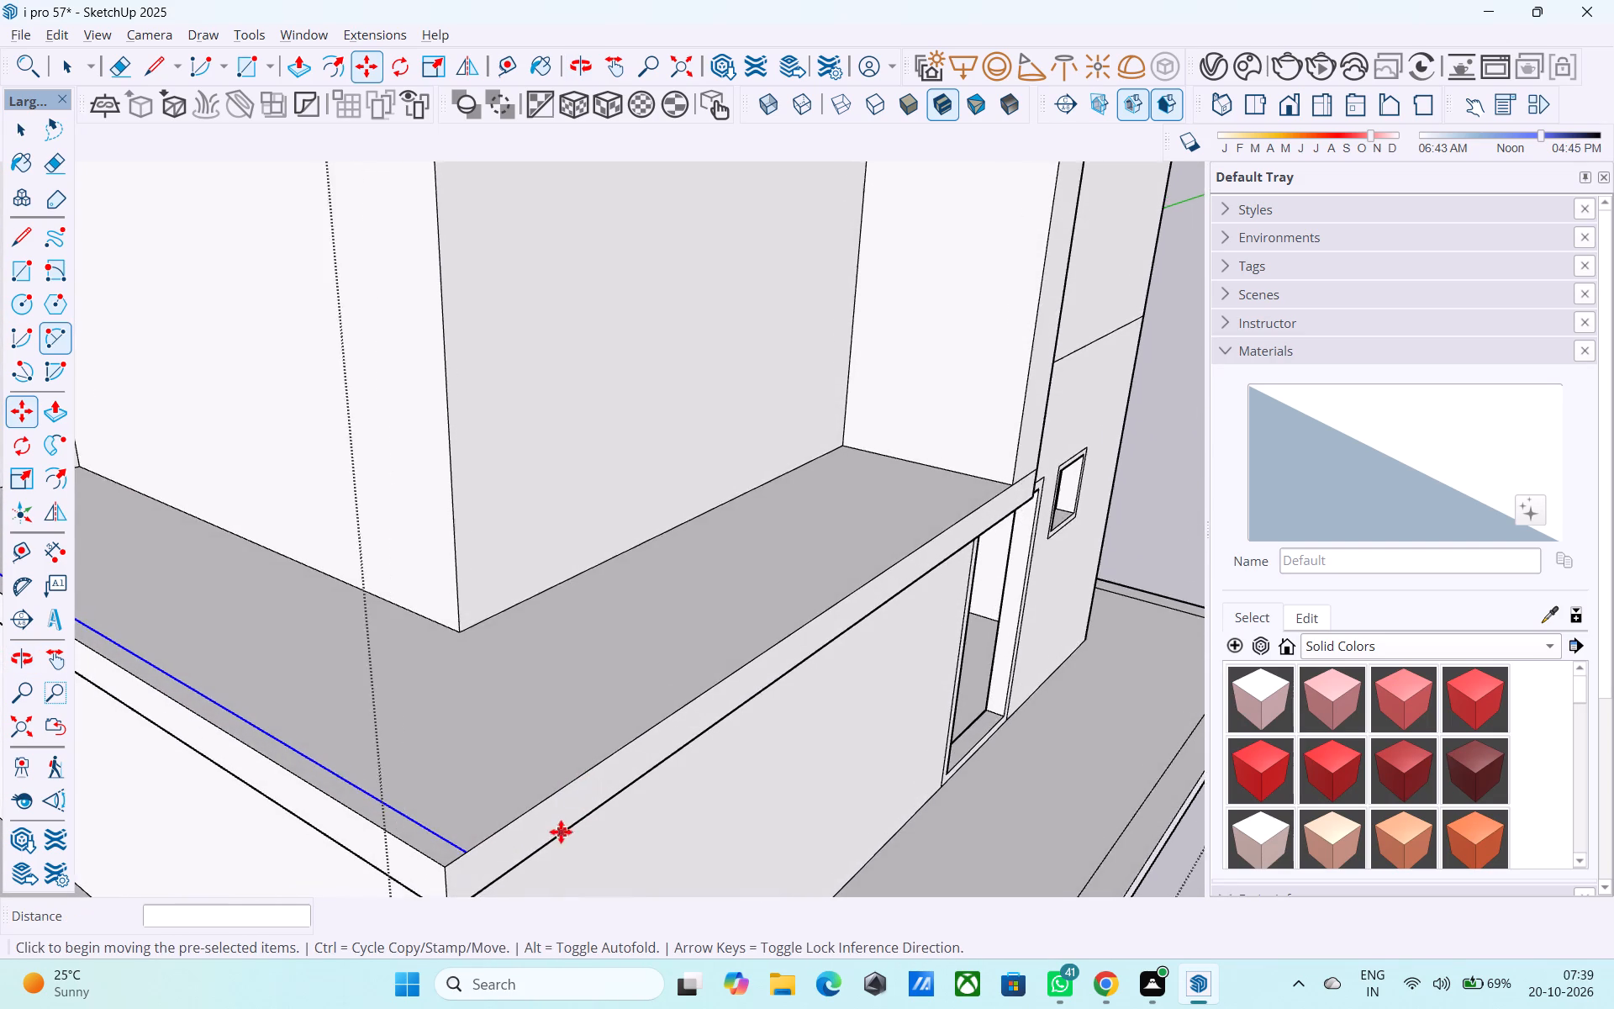
pyautogui.scroll(-10, 583, 806)
pyautogui.scroll(-1, 713, 490)
pyautogui.moveTo(713, 494); pyautogui.dragTo(730, 485, button='middle')
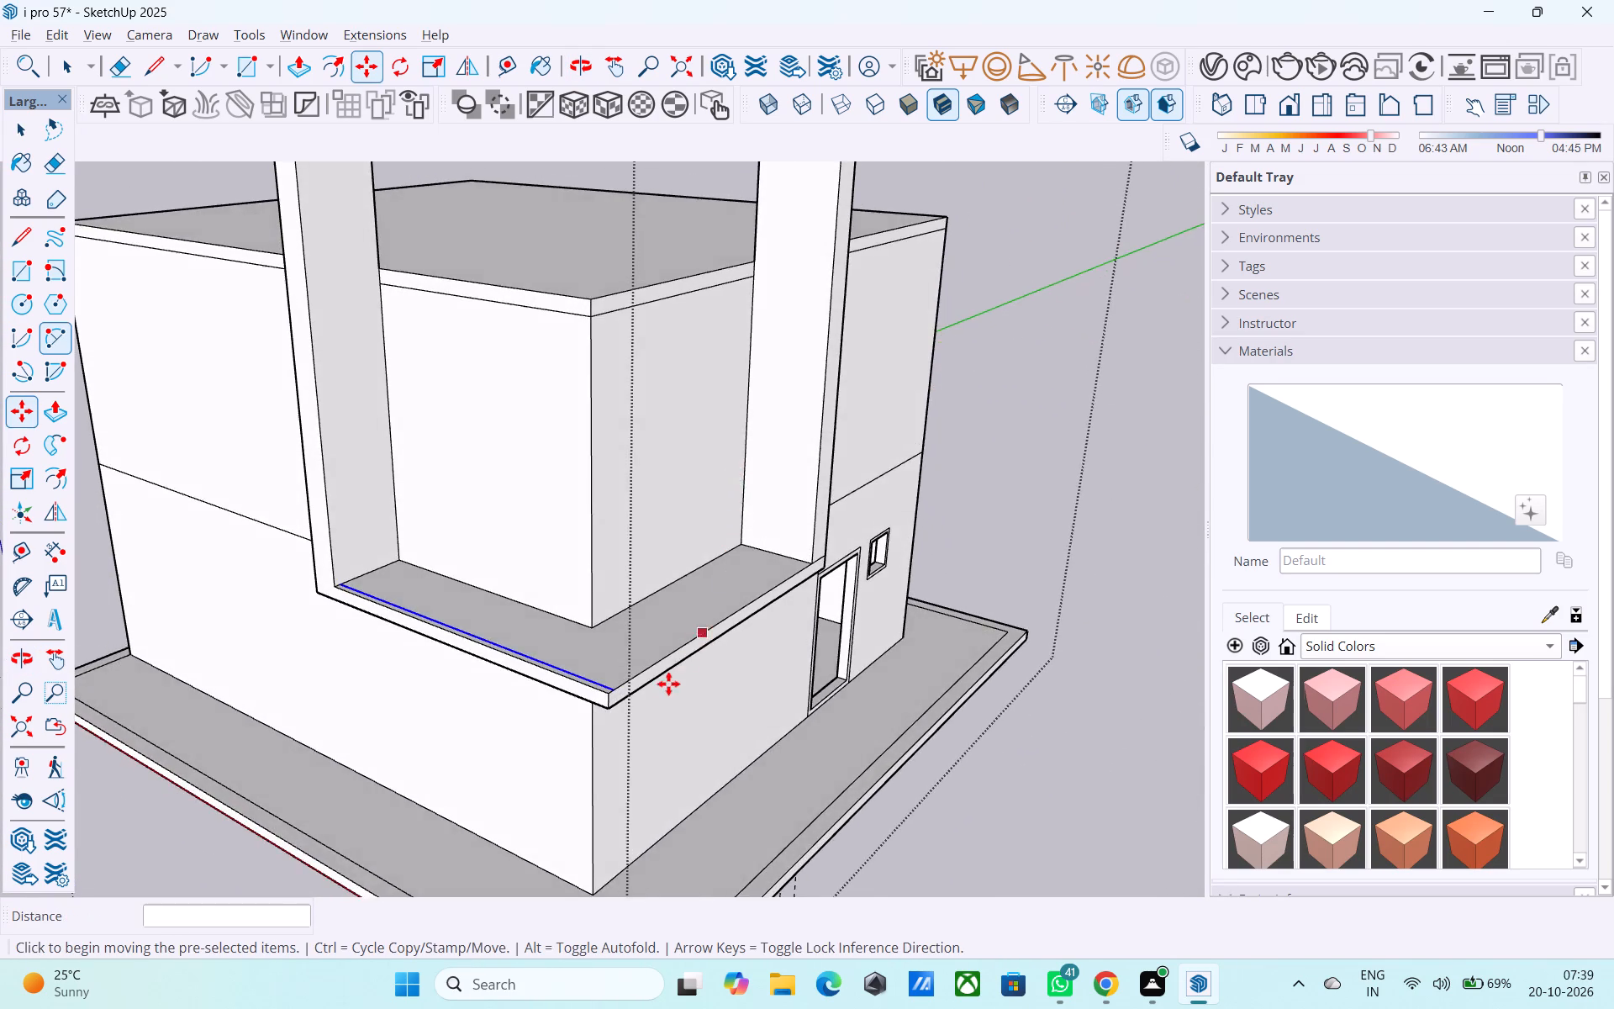
pyautogui.scroll(7, 667, 686)
pyautogui.middleClick(659, 665)
pyautogui.scroll(3, 541, 654)
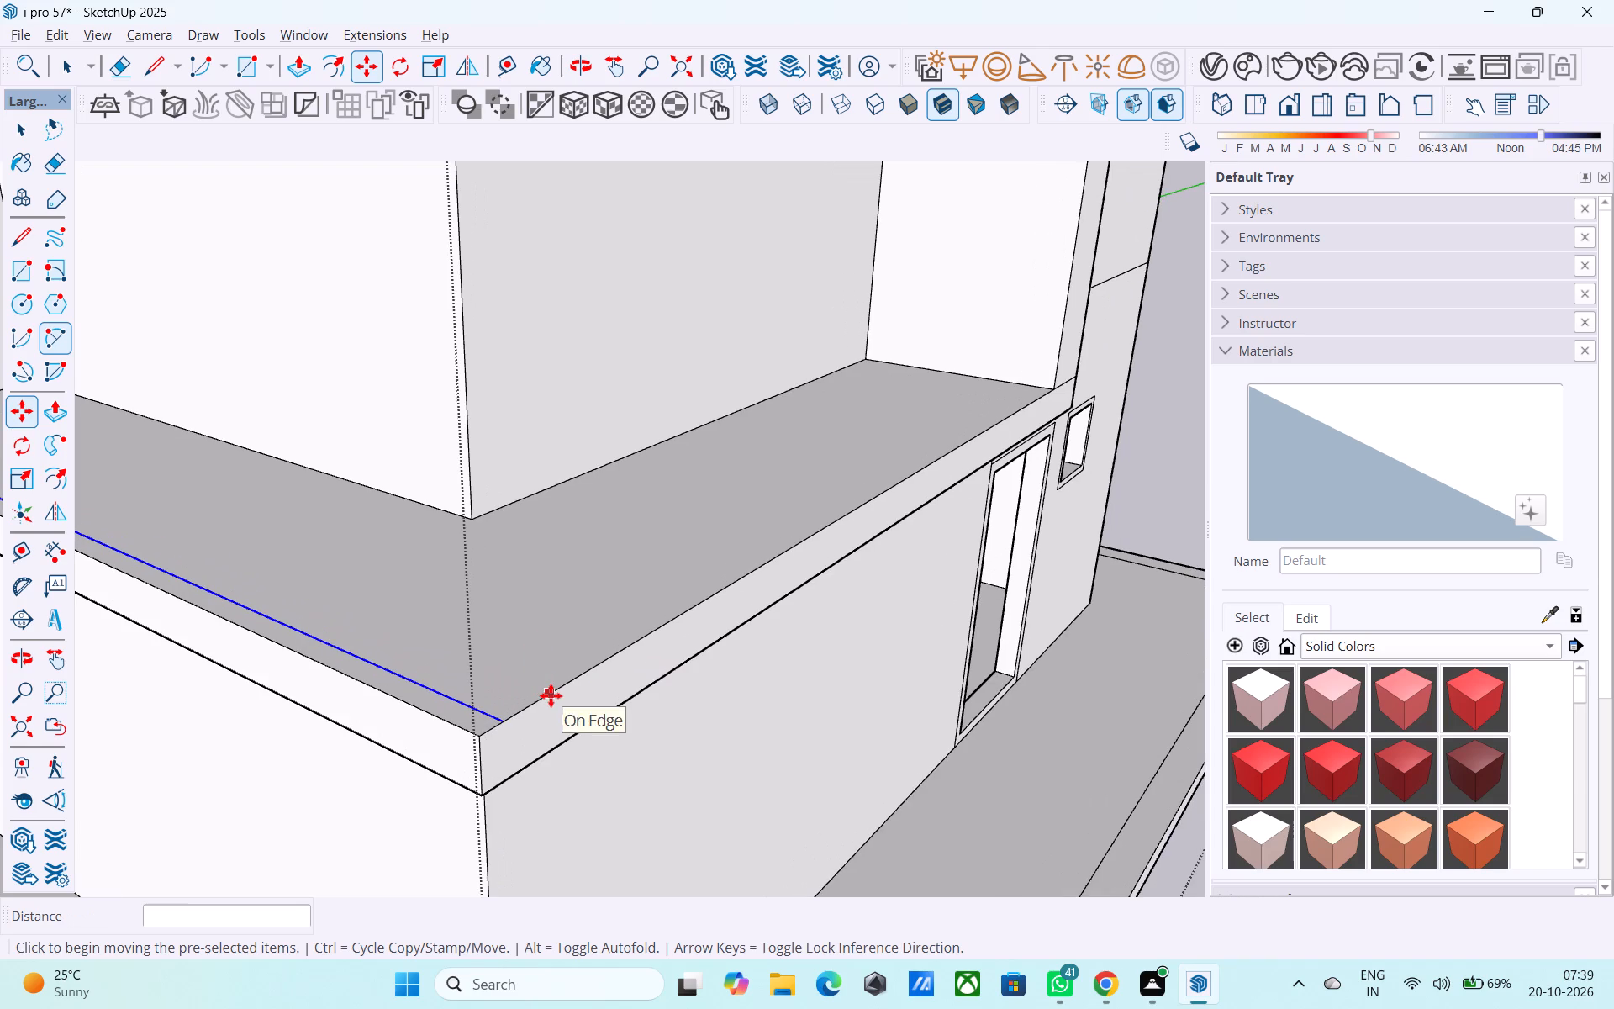
pyautogui.press('space')
pyautogui.click(550, 689)
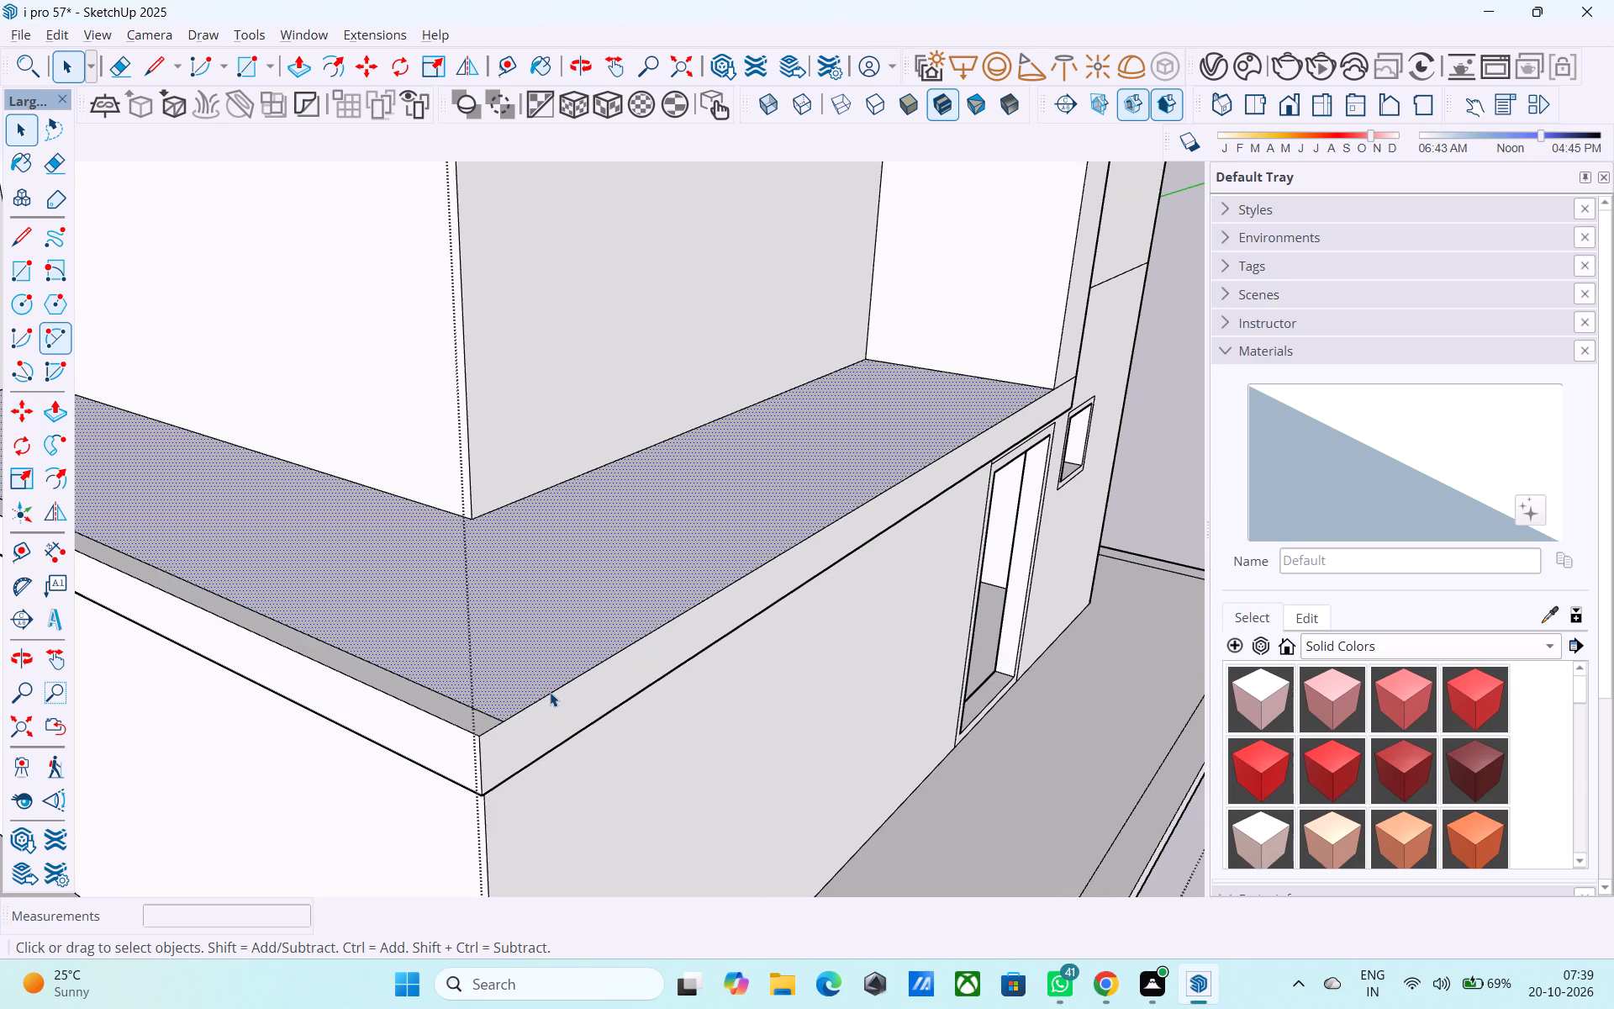
pyautogui.click(551, 692)
pyautogui.press('m')
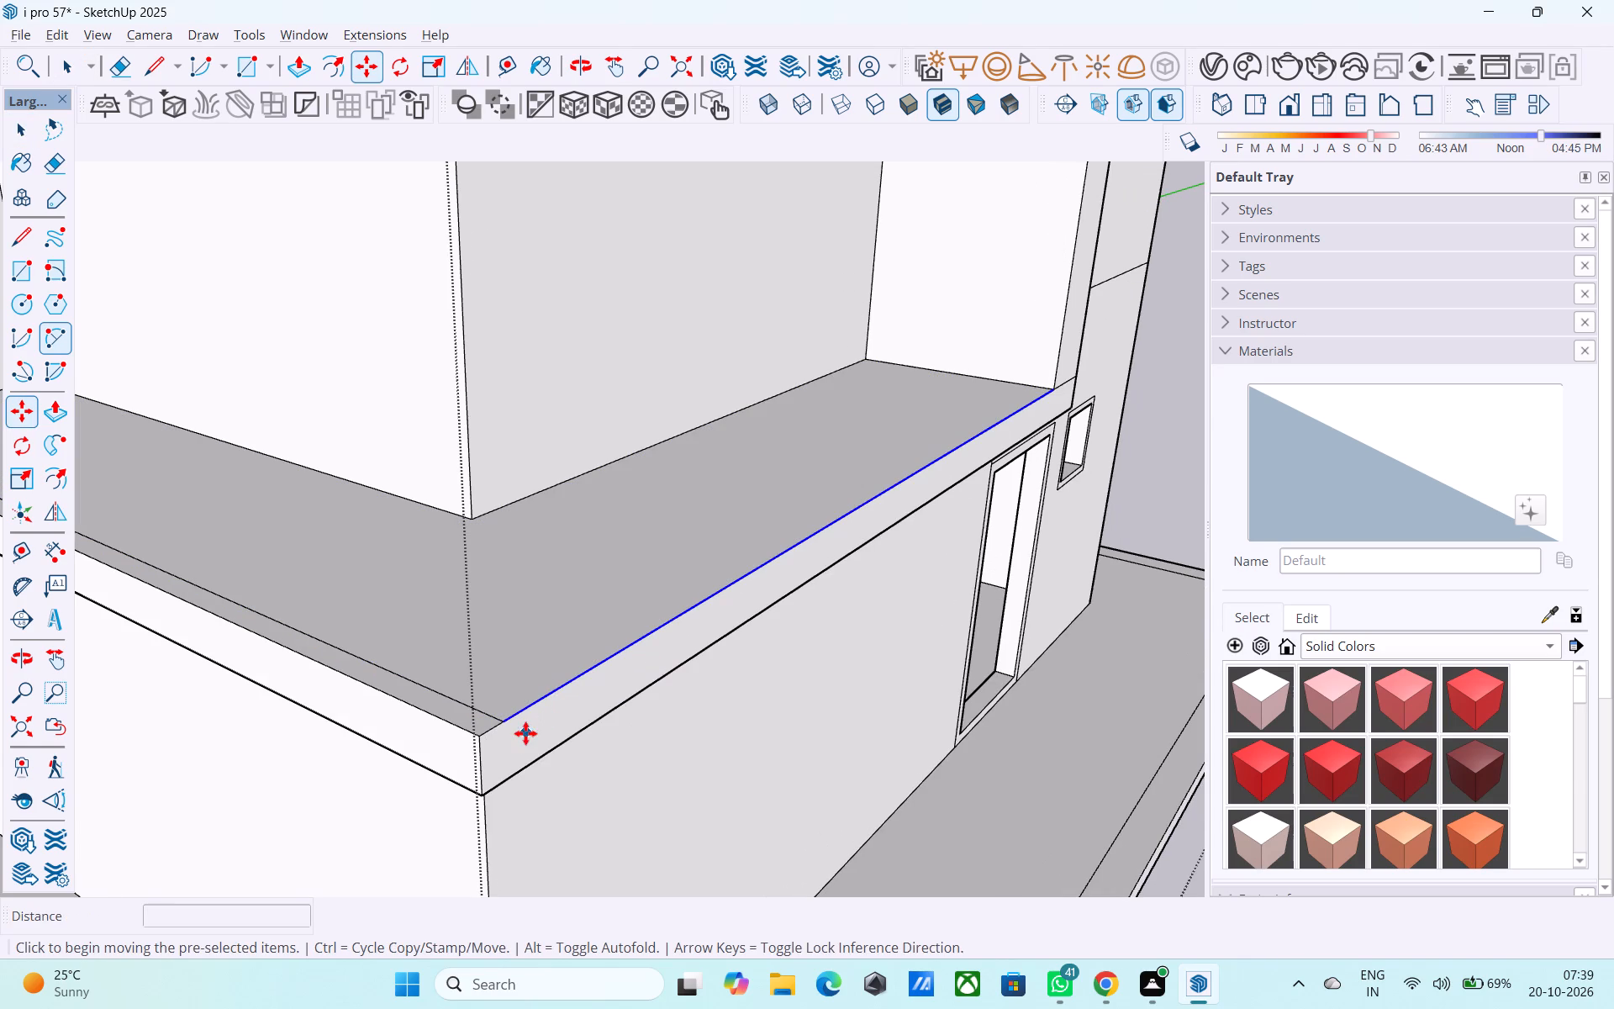
pyautogui.click(506, 721)
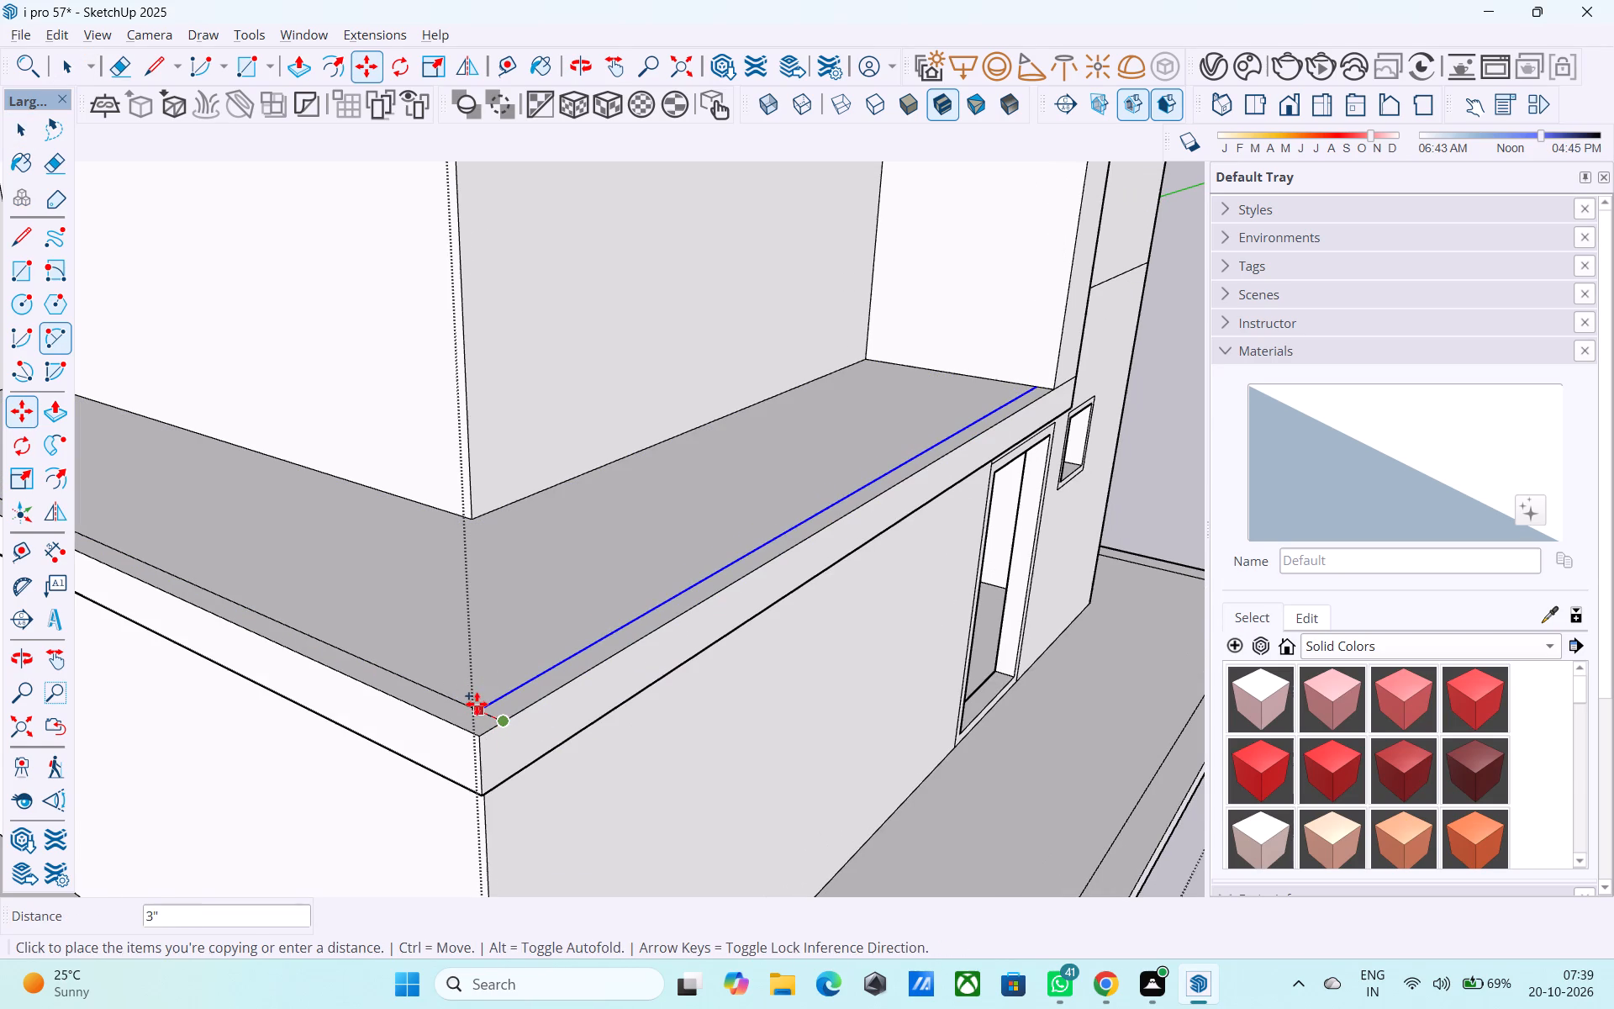
pyautogui.click(477, 704)
# Erase the short line stub at the overhang's outer corner so the two edge strips form one face.
pyautogui.scroll(3, 476, 704)
pyautogui.press('e')
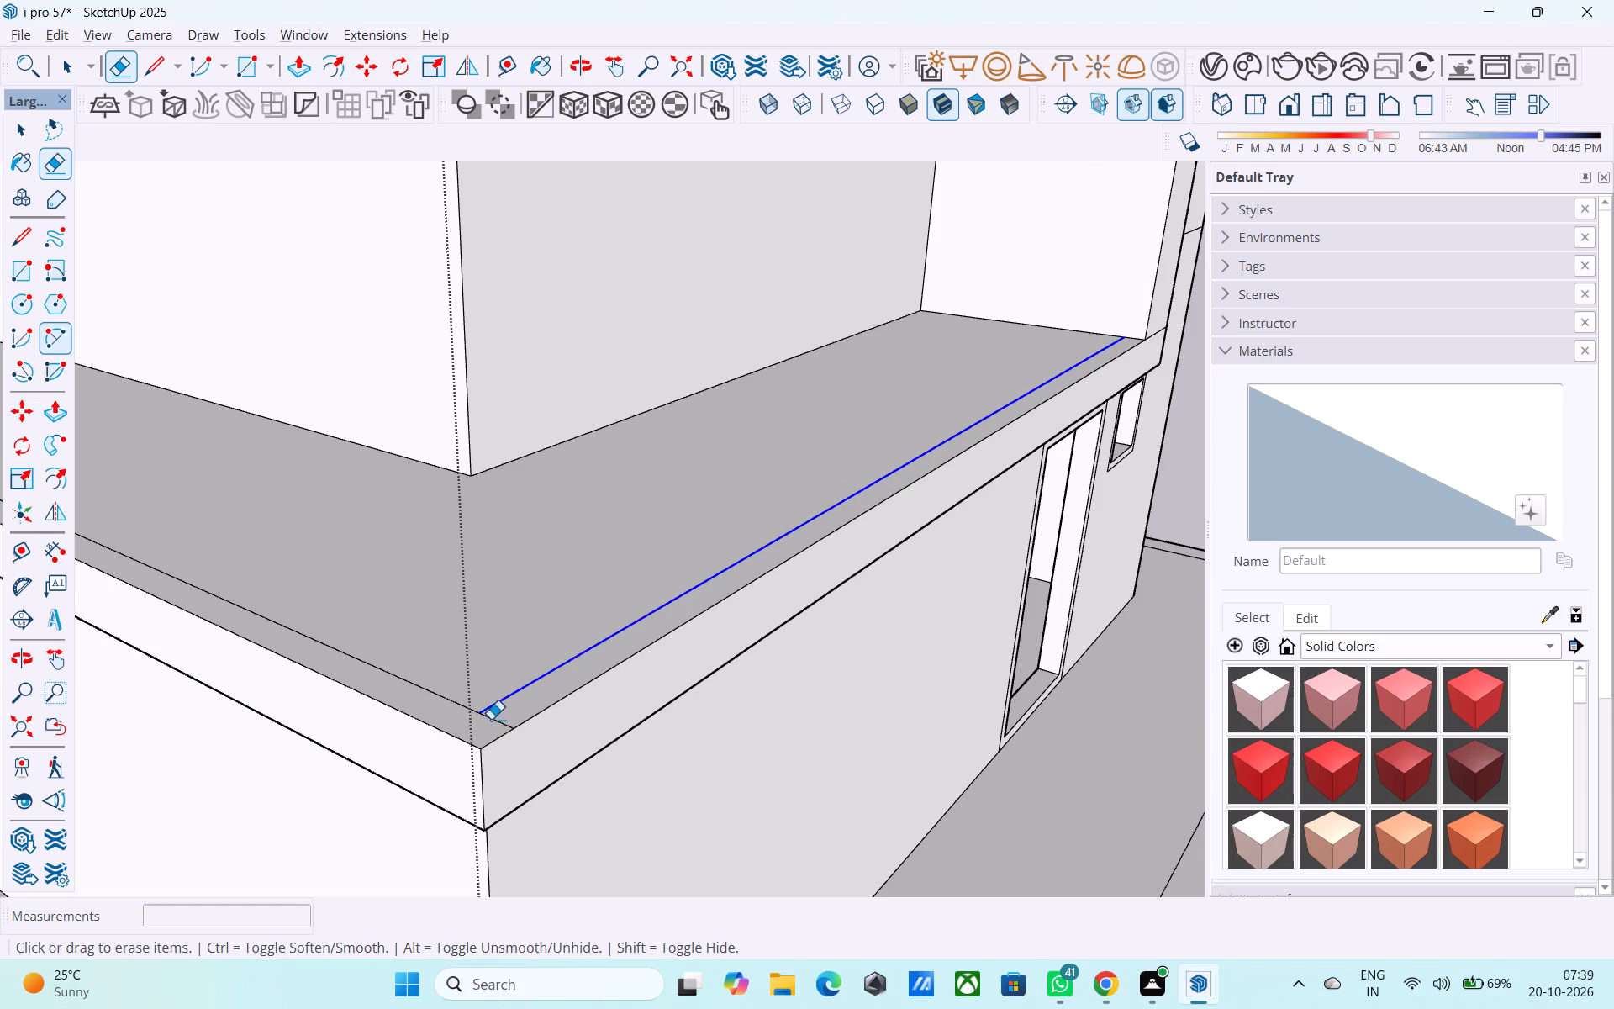
pyautogui.click(491, 718)
# Push/Pull the L-shaped edge strip on top of the overhang up 6".
pyautogui.scroll(-5, 633, 697)
pyautogui.scroll(-8, 767, 705)
pyautogui.moveTo(780, 703); pyautogui.dragTo(546, 650, button='middle')
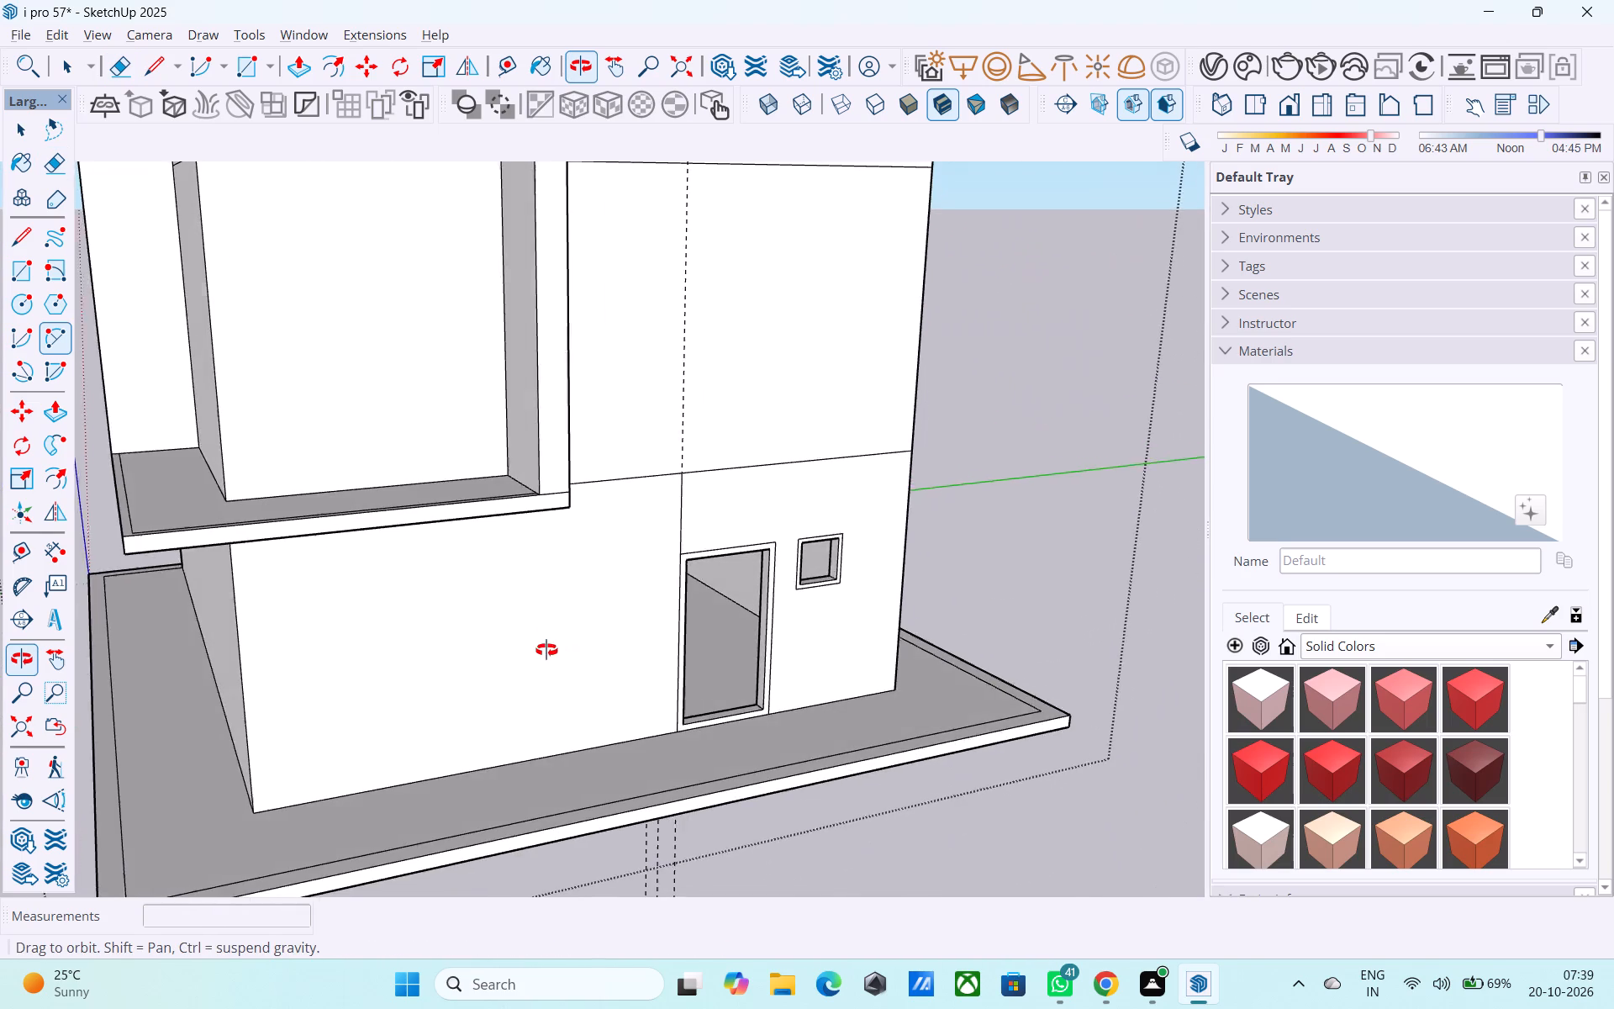
pyautogui.moveTo(546, 650); pyautogui.dragTo(630, 759, button='middle')
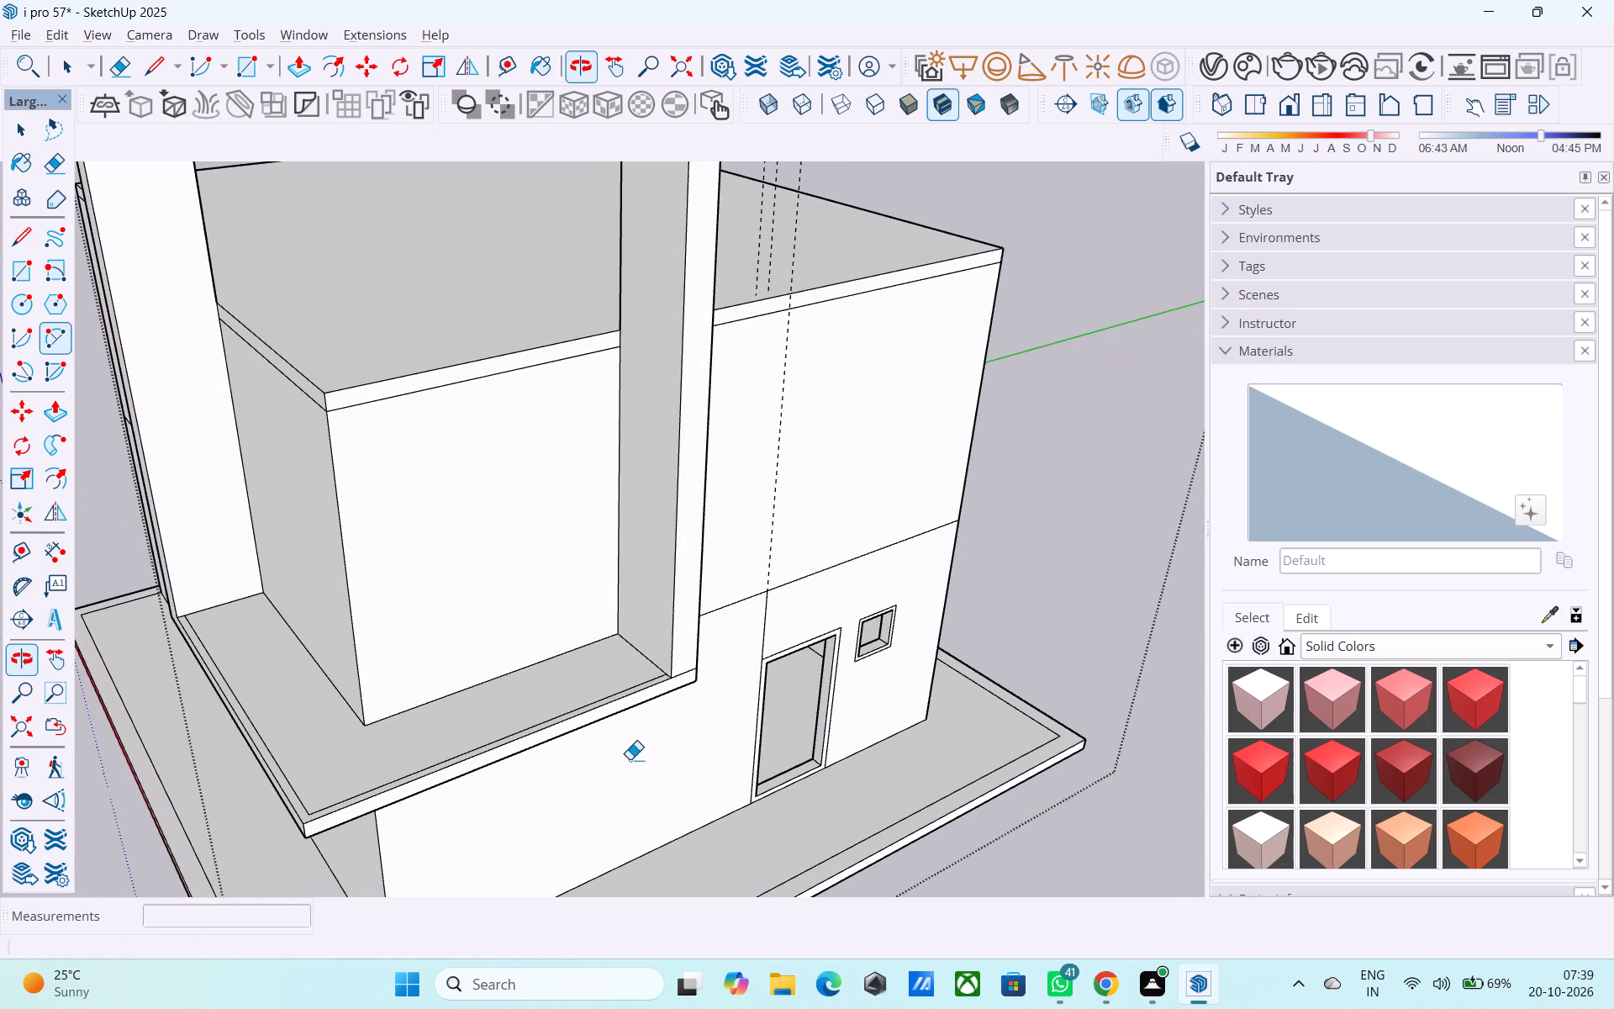
pyautogui.moveTo(703, 721); pyautogui.dragTo(724, 708, button='middle')
pyautogui.moveTo(618, 731); pyautogui.dragTo(650, 712, button='middle')
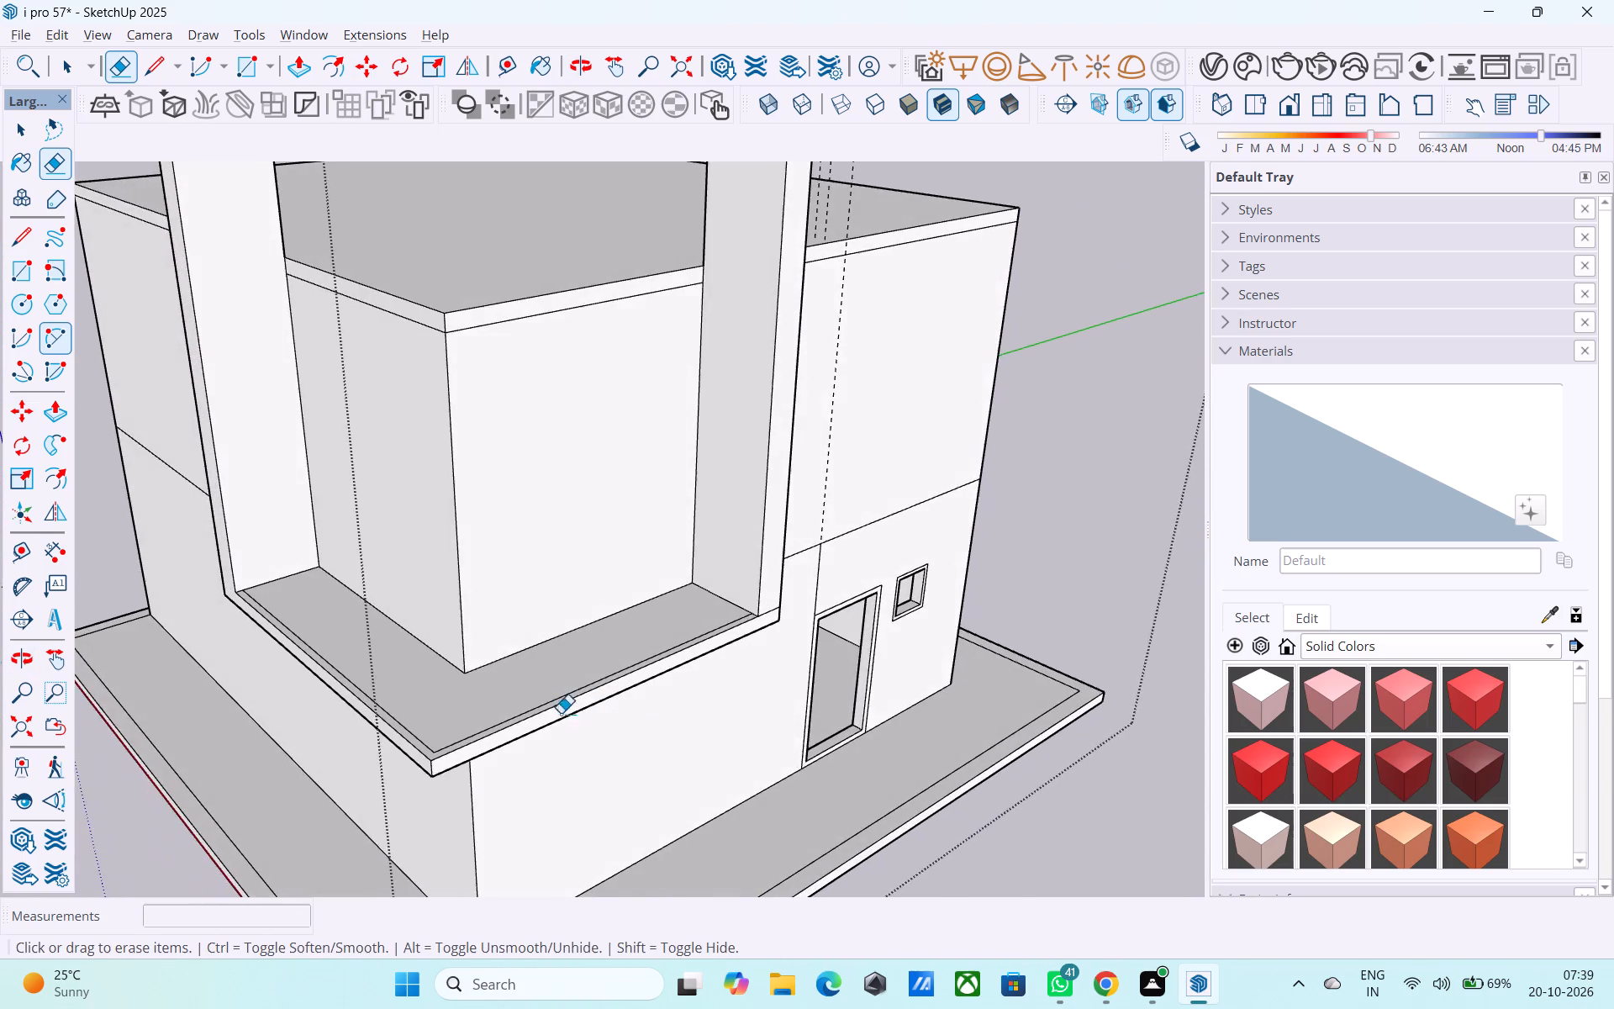
pyautogui.scroll(3, 556, 712)
pyautogui.moveTo(396, 742); pyautogui.dragTo(403, 732, button='middle')
pyautogui.scroll(7, 377, 795)
pyautogui.press('space')
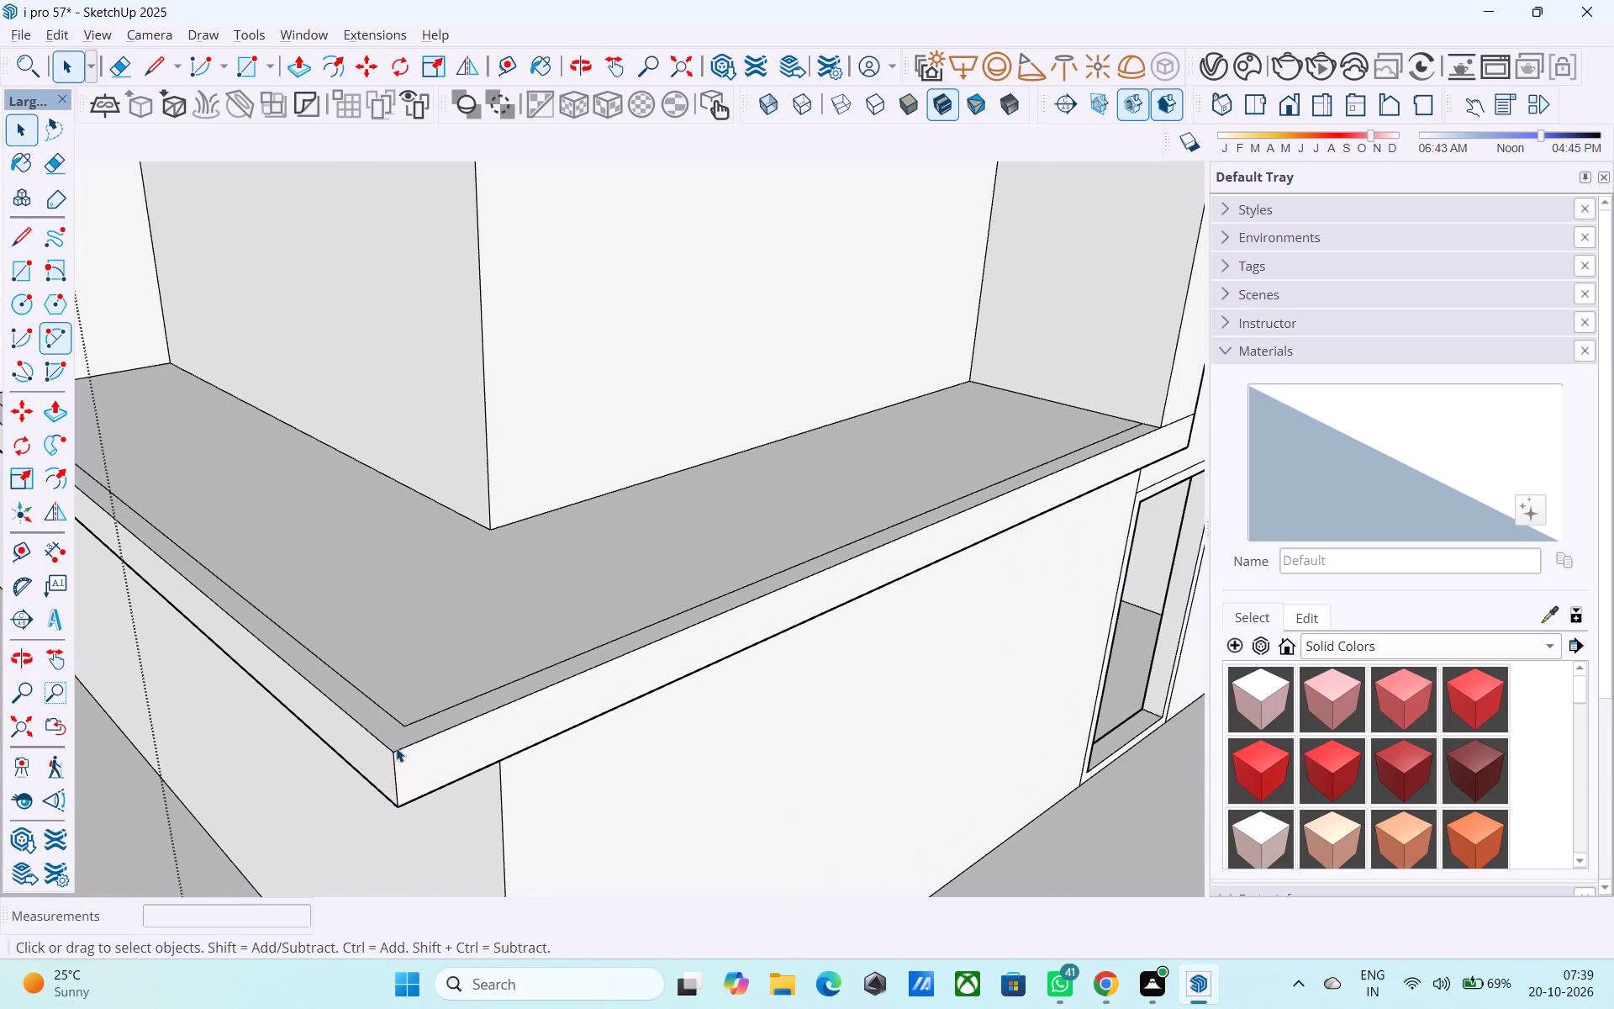
pyautogui.click(396, 745)
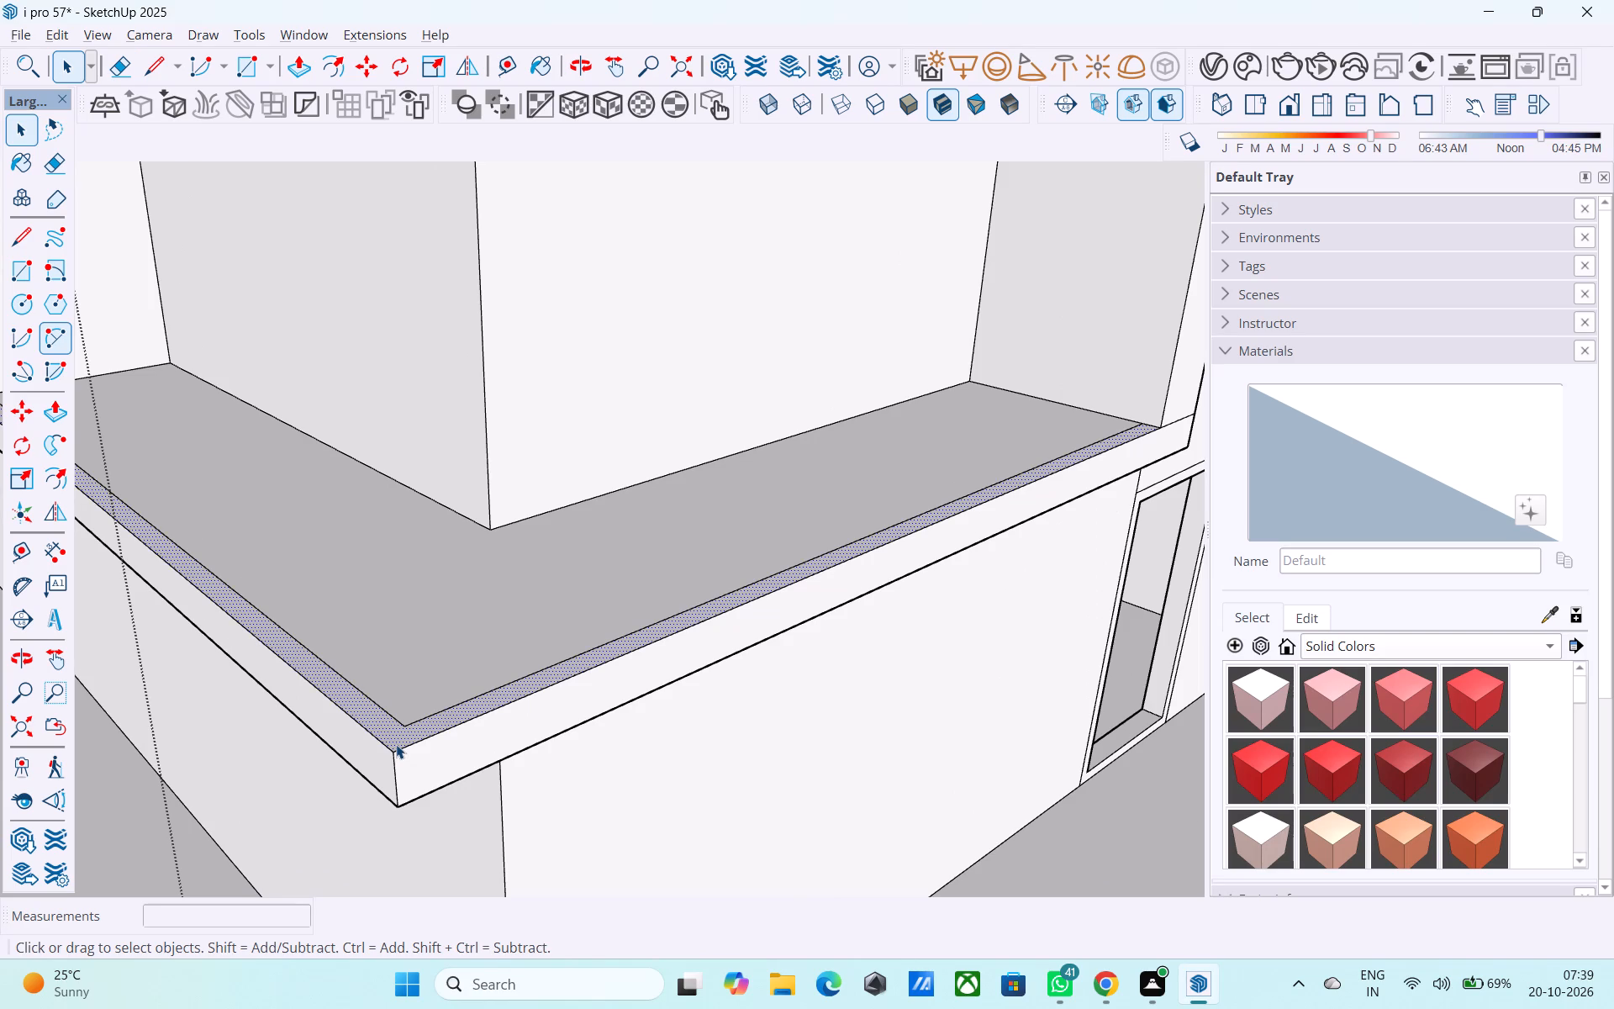
pyautogui.press('p')
pyautogui.click(398, 739)
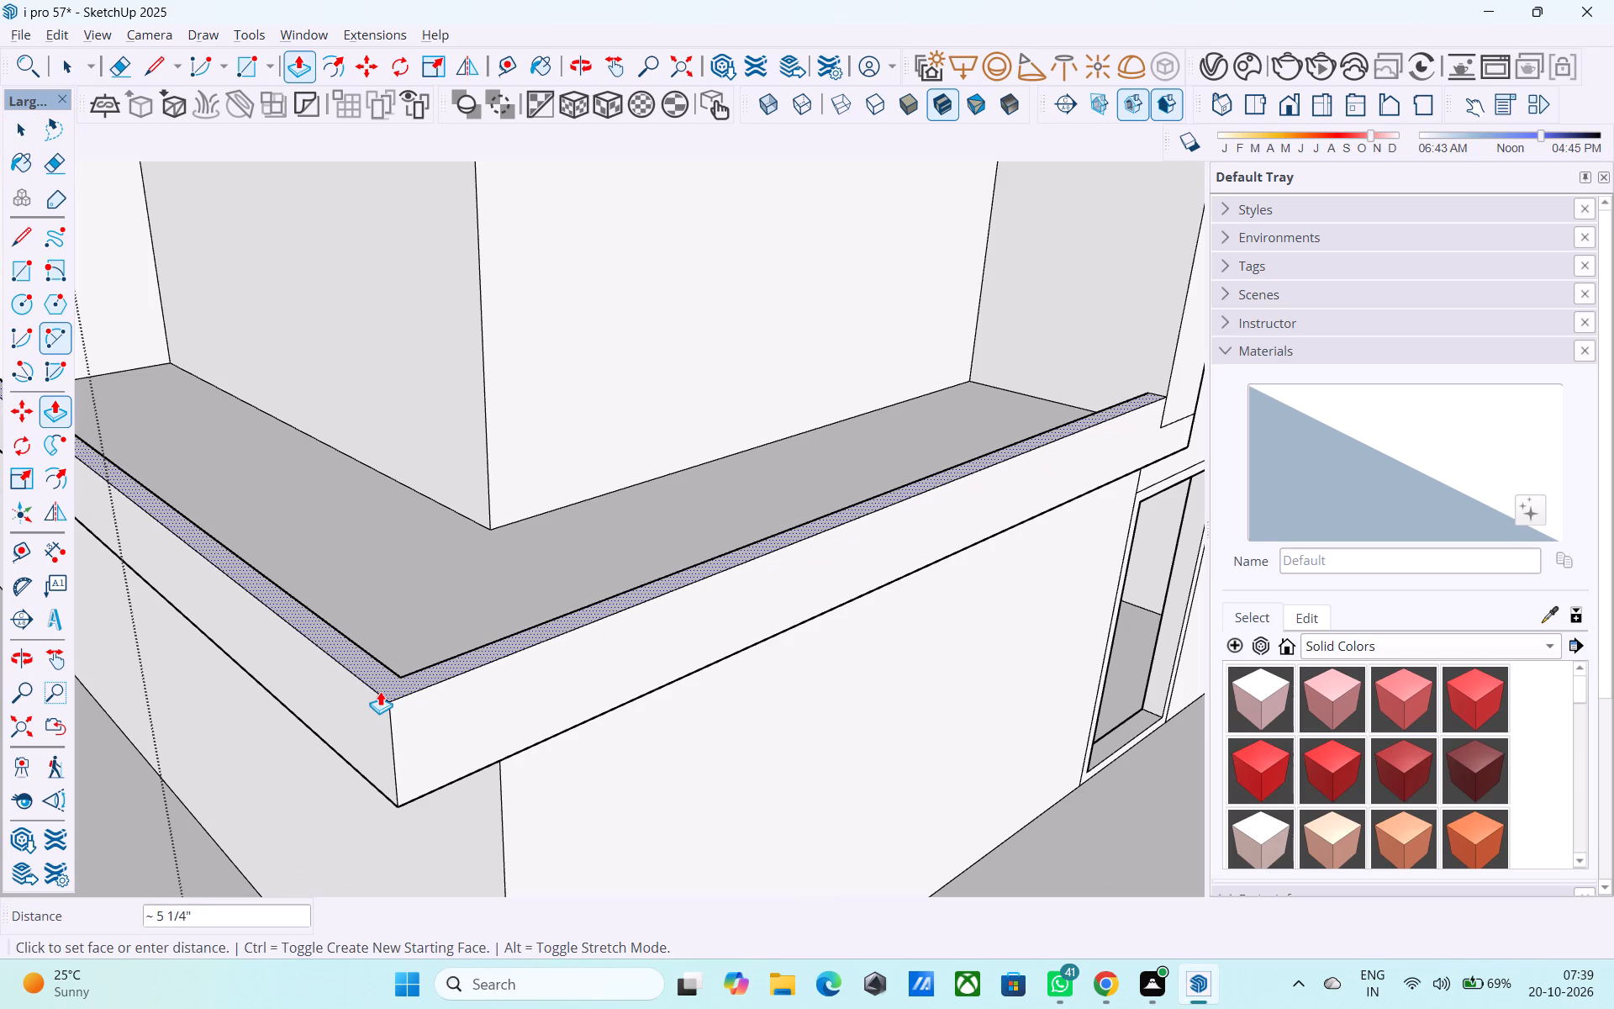
pyautogui.write('6"')
pyautogui.press('Return')
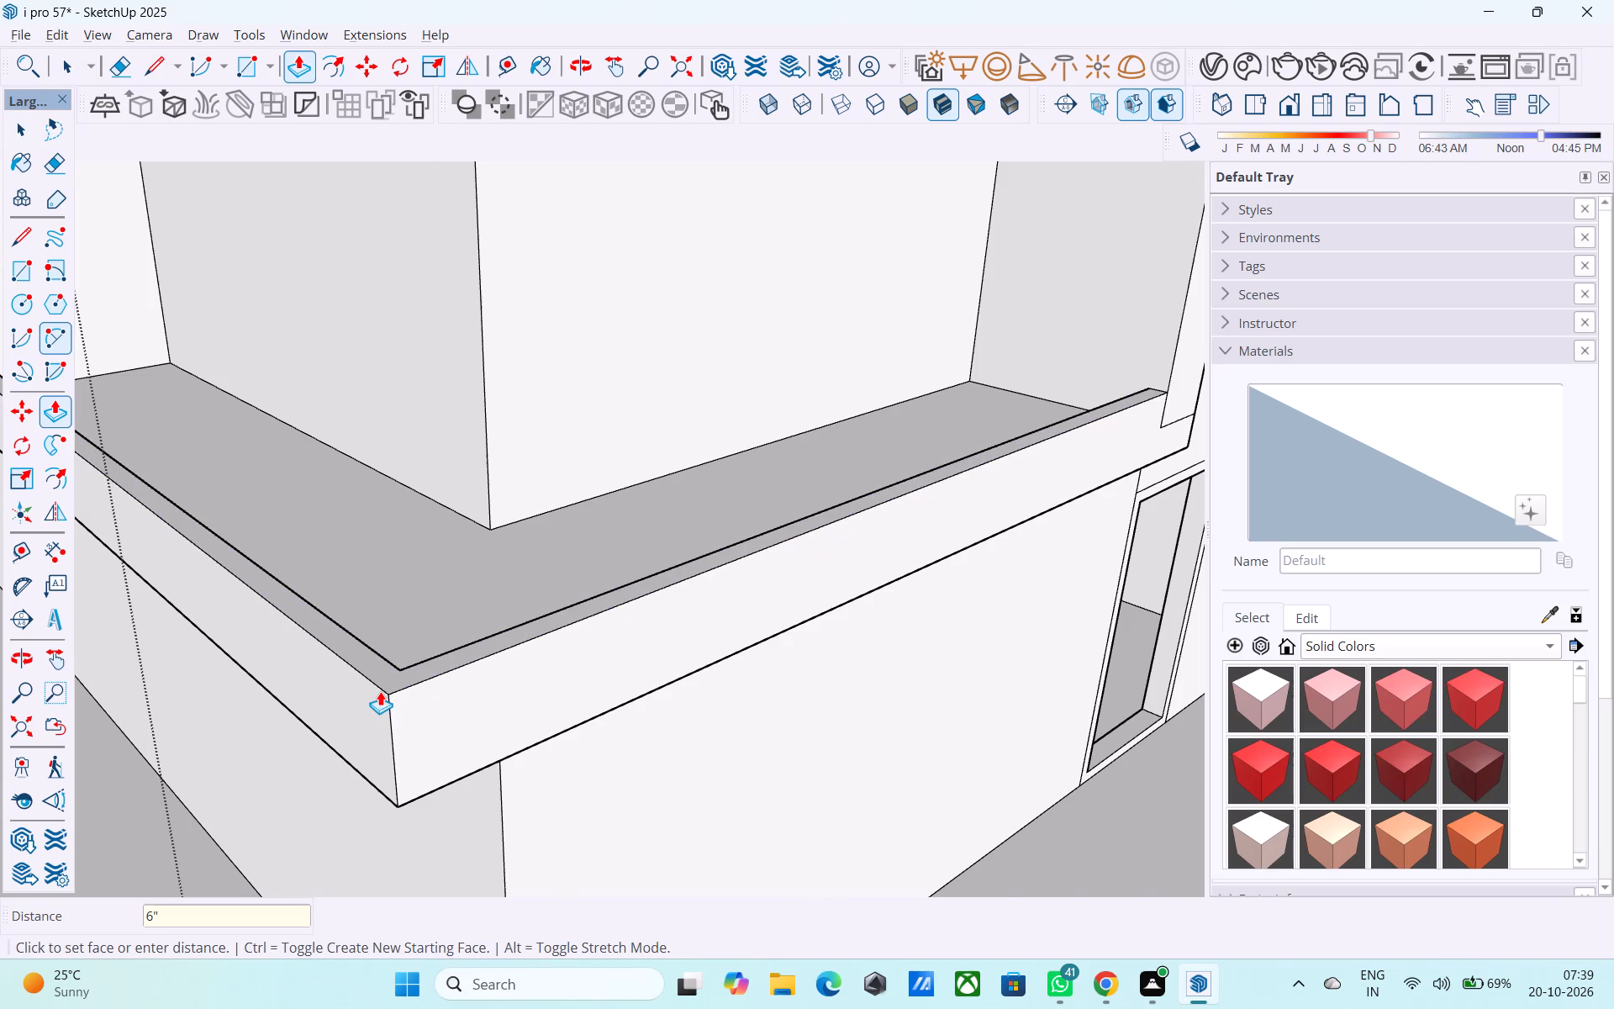
# Examine the overhang's raised edge strip, the two fins and the roof slab from several angles.
pyautogui.scroll(-9, 380, 691)
pyautogui.moveTo(382, 695); pyautogui.dragTo(688, 696, button='middle')
pyautogui.scroll(-9, 806, 680)
pyautogui.moveTo(665, 647); pyautogui.dragTo(630, 655, button='middle')
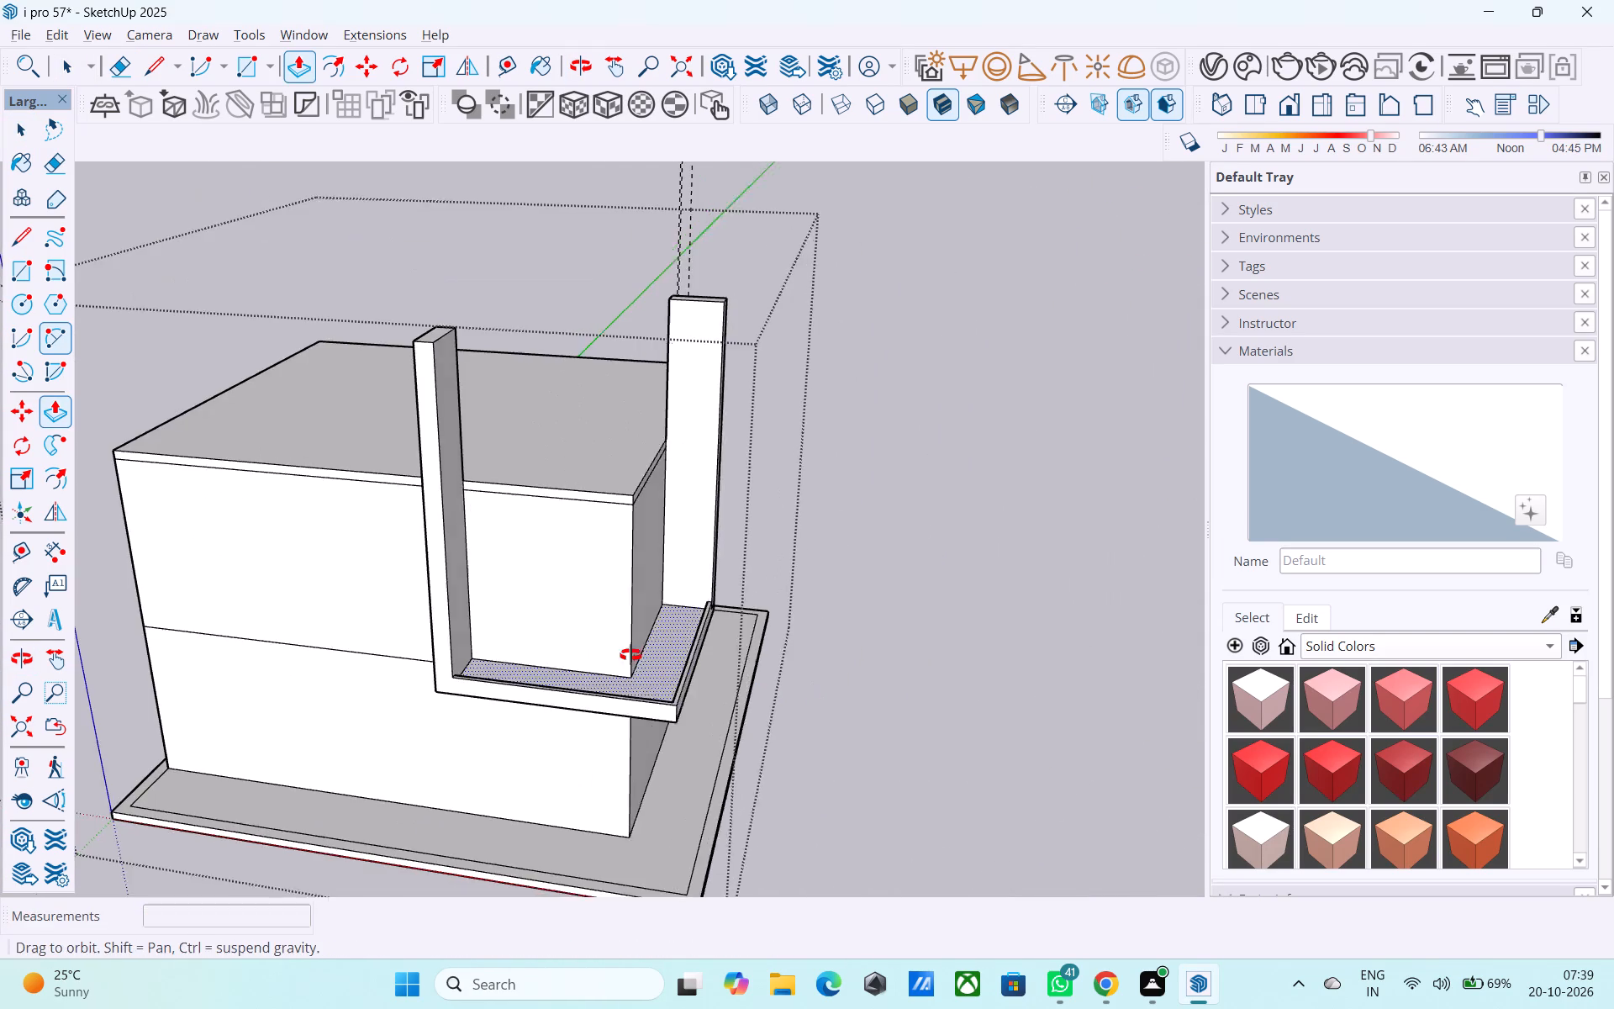
pyautogui.moveTo(630, 655); pyautogui.dragTo(551, 682, button='middle')
pyautogui.moveTo(380, 679); pyautogui.dragTo(328, 683, button='middle')
pyautogui.scroll(-5, 314, 696)
pyautogui.moveTo(293, 694); pyautogui.dragTo(265, 696, button='middle')
pyautogui.scroll(-5, 655, 700)
pyautogui.moveTo(638, 717); pyautogui.dragTo(495, 841, button='middle')
pyautogui.scroll(8, 496, 554)
pyautogui.moveTo(338, 519); pyautogui.dragTo(366, 457, button='middle')
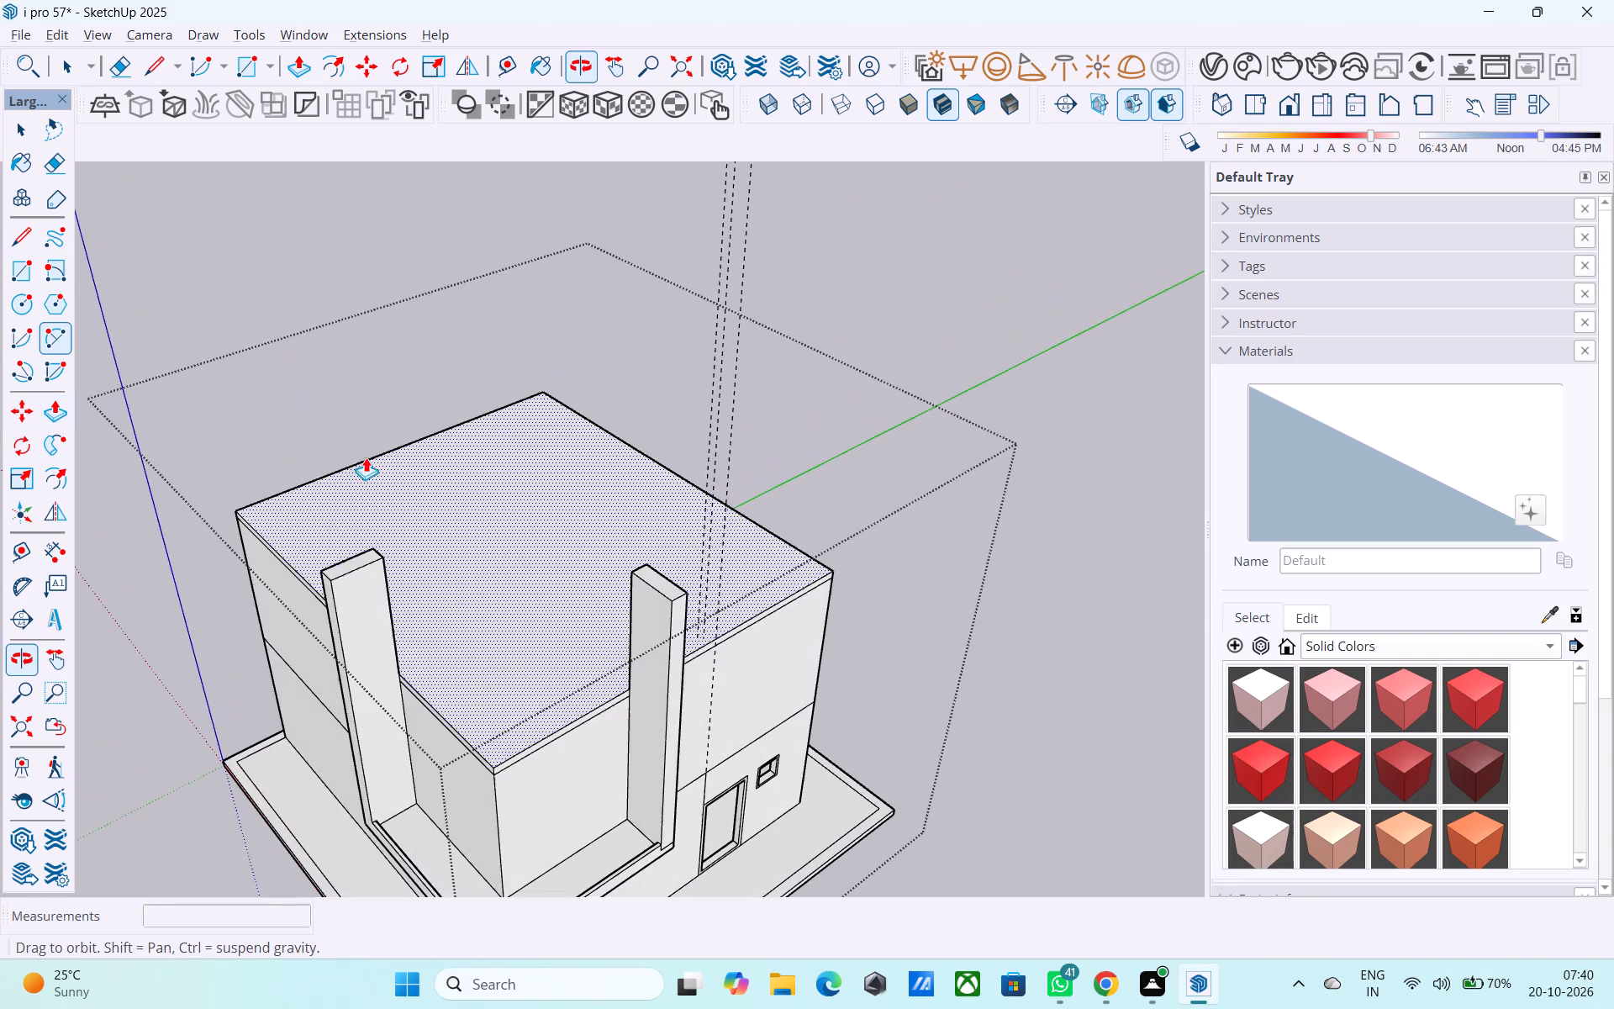
pyautogui.moveTo(366, 457); pyautogui.dragTo(365, 457, button='middle')
# Draw an 18' vertical line on the inner face of the fin without the door, from the raised strip to the fin's top.
pyautogui.moveTo(280, 750); pyautogui.dragTo(393, 668, button='middle')
pyautogui.scroll(4, 404, 710)
pyautogui.moveTo(427, 795); pyautogui.dragTo(414, 774, button='middle')
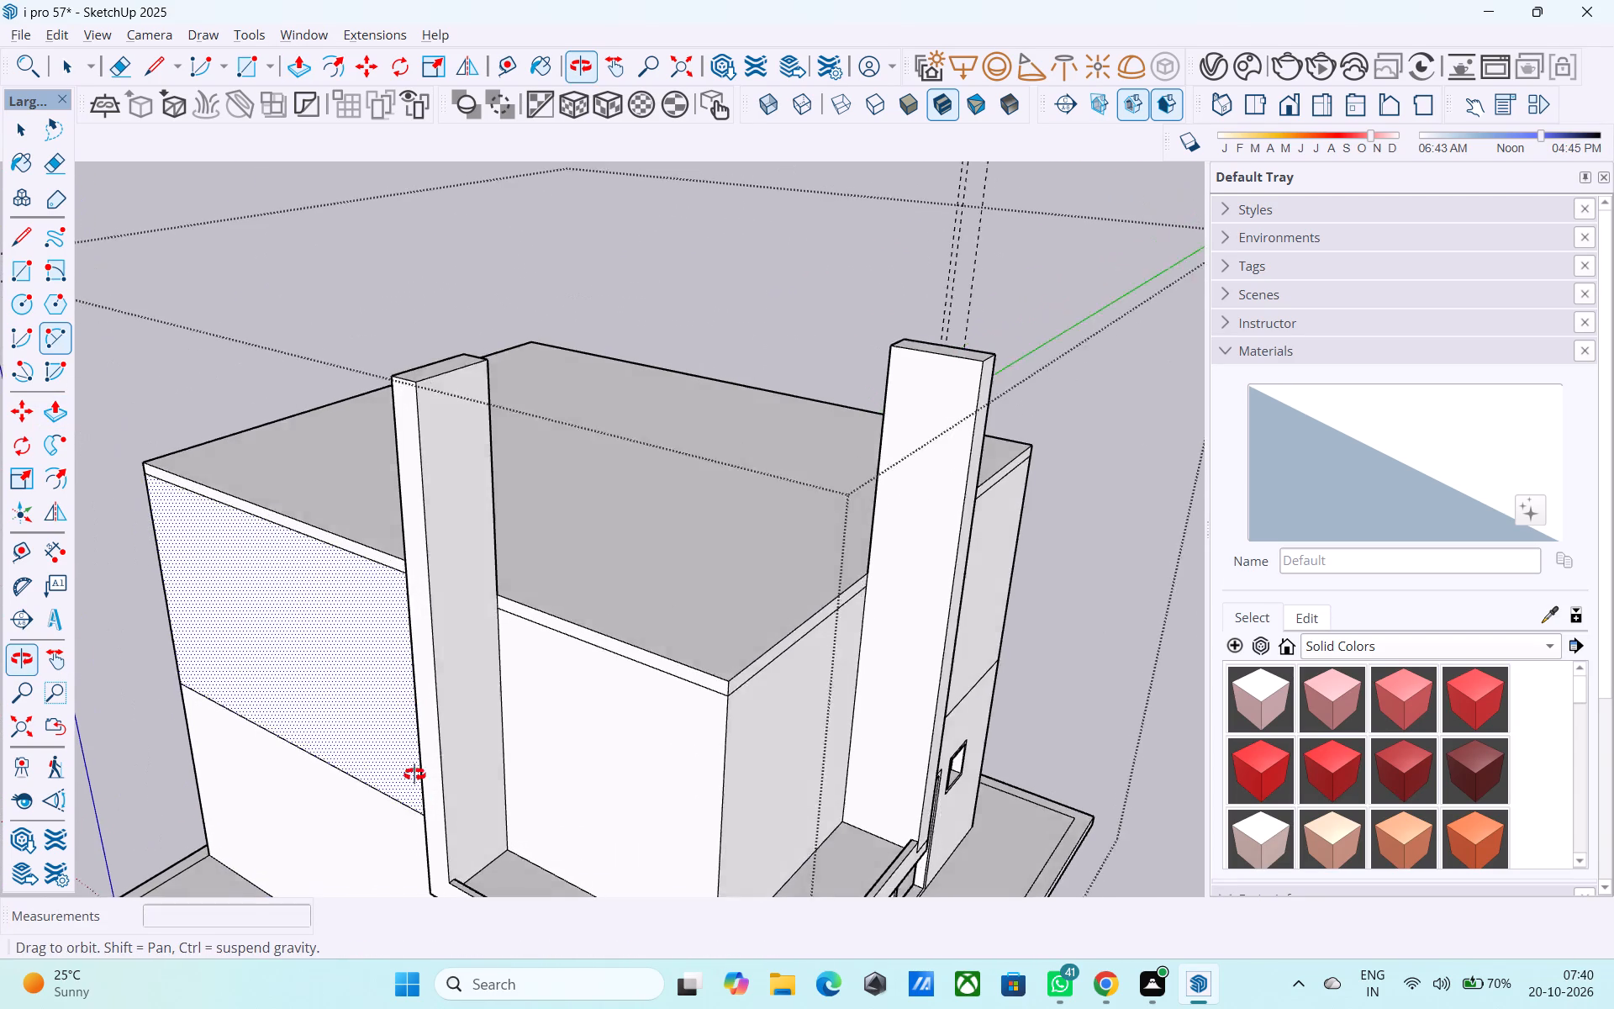
pyautogui.moveTo(414, 774); pyautogui.dragTo(405, 767, button='middle')
pyautogui.press('l')
pyautogui.scroll(5, 444, 861)
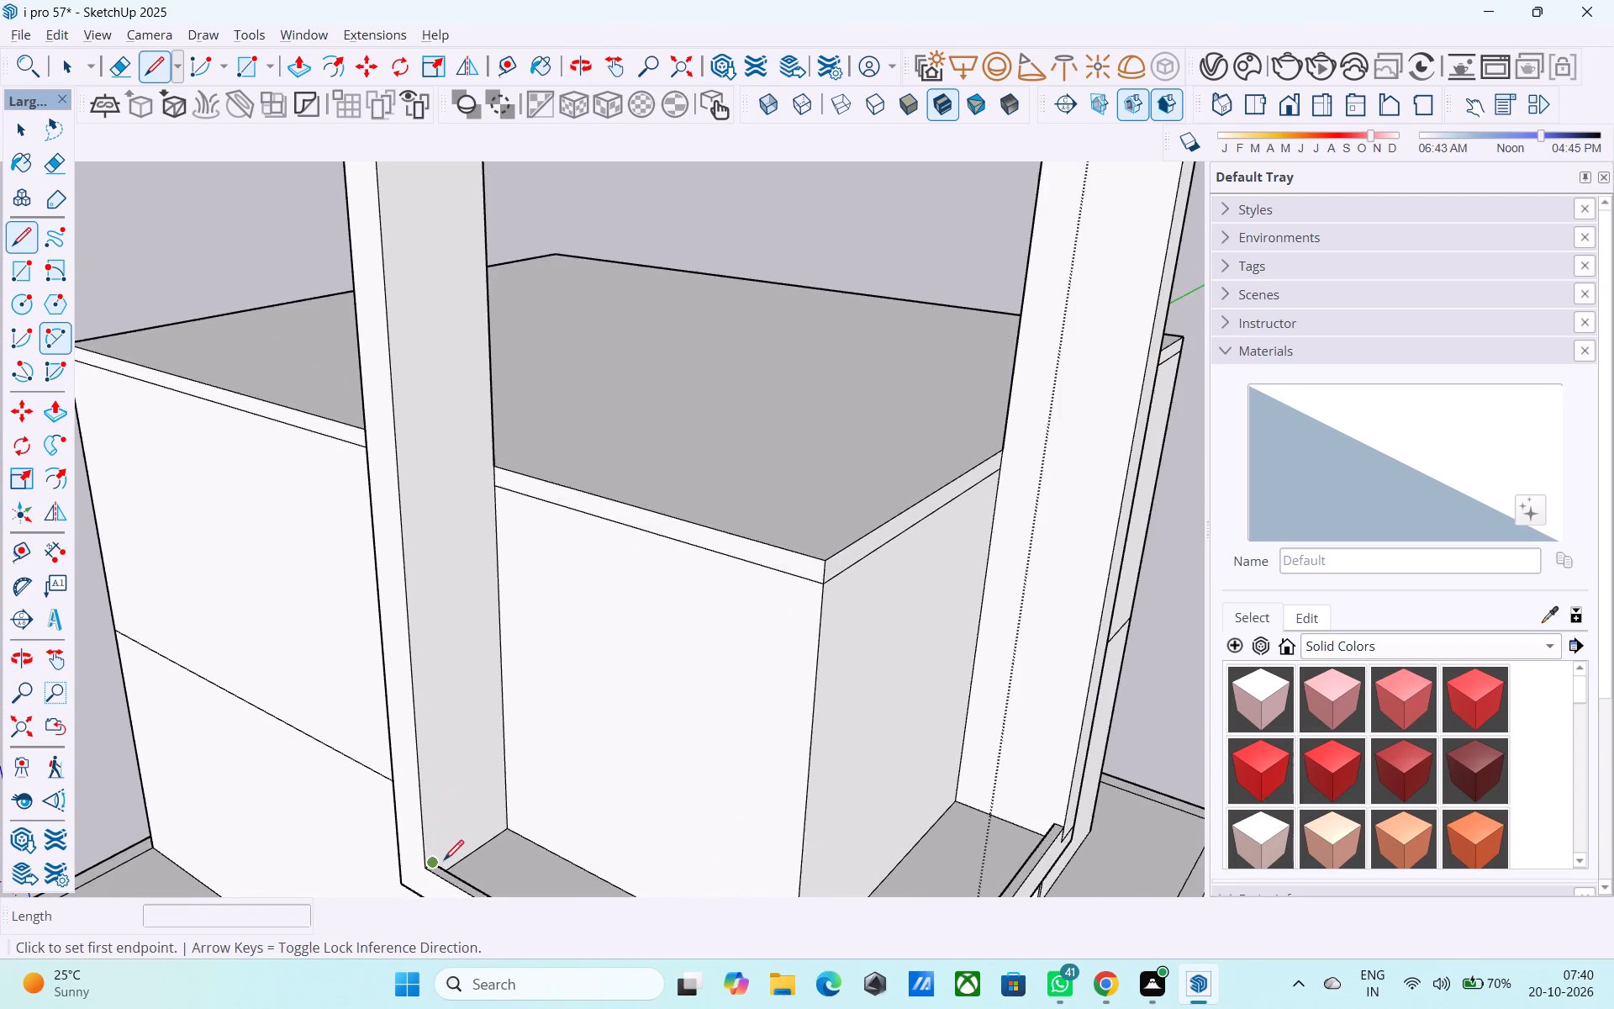
pyautogui.scroll(1, 444, 862)
pyautogui.click(432, 861)
pyautogui.scroll(-2, 412, 595)
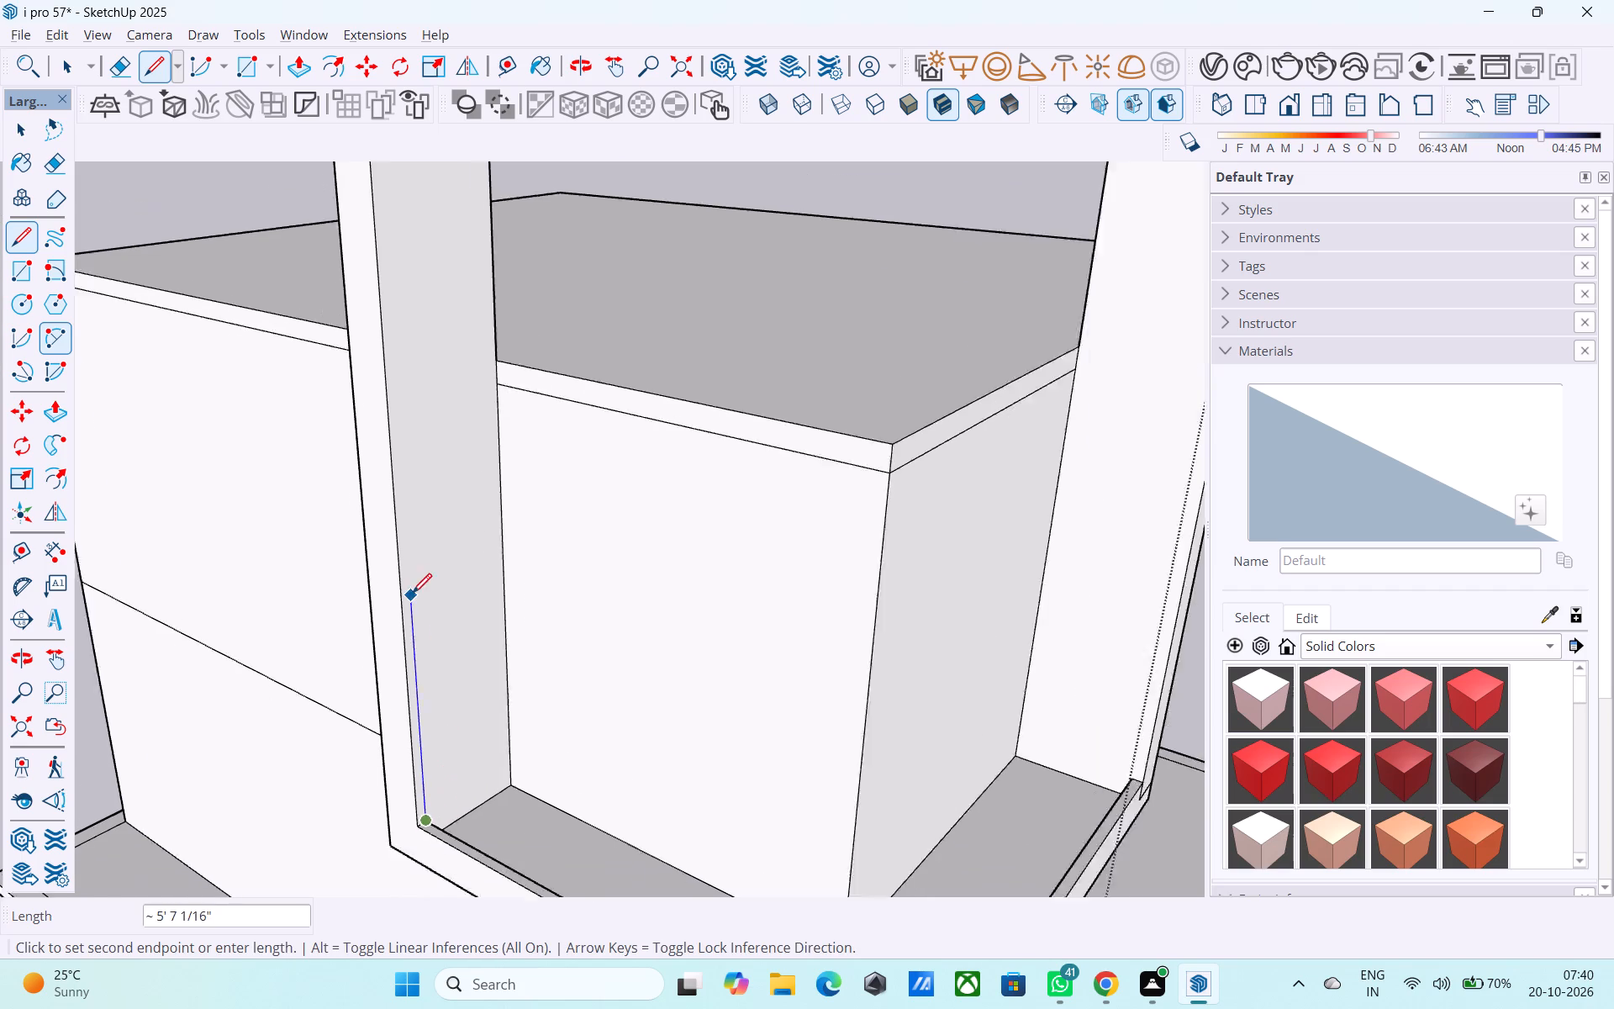
pyautogui.scroll(-8, 412, 595)
pyautogui.scroll(12, 394, 284)
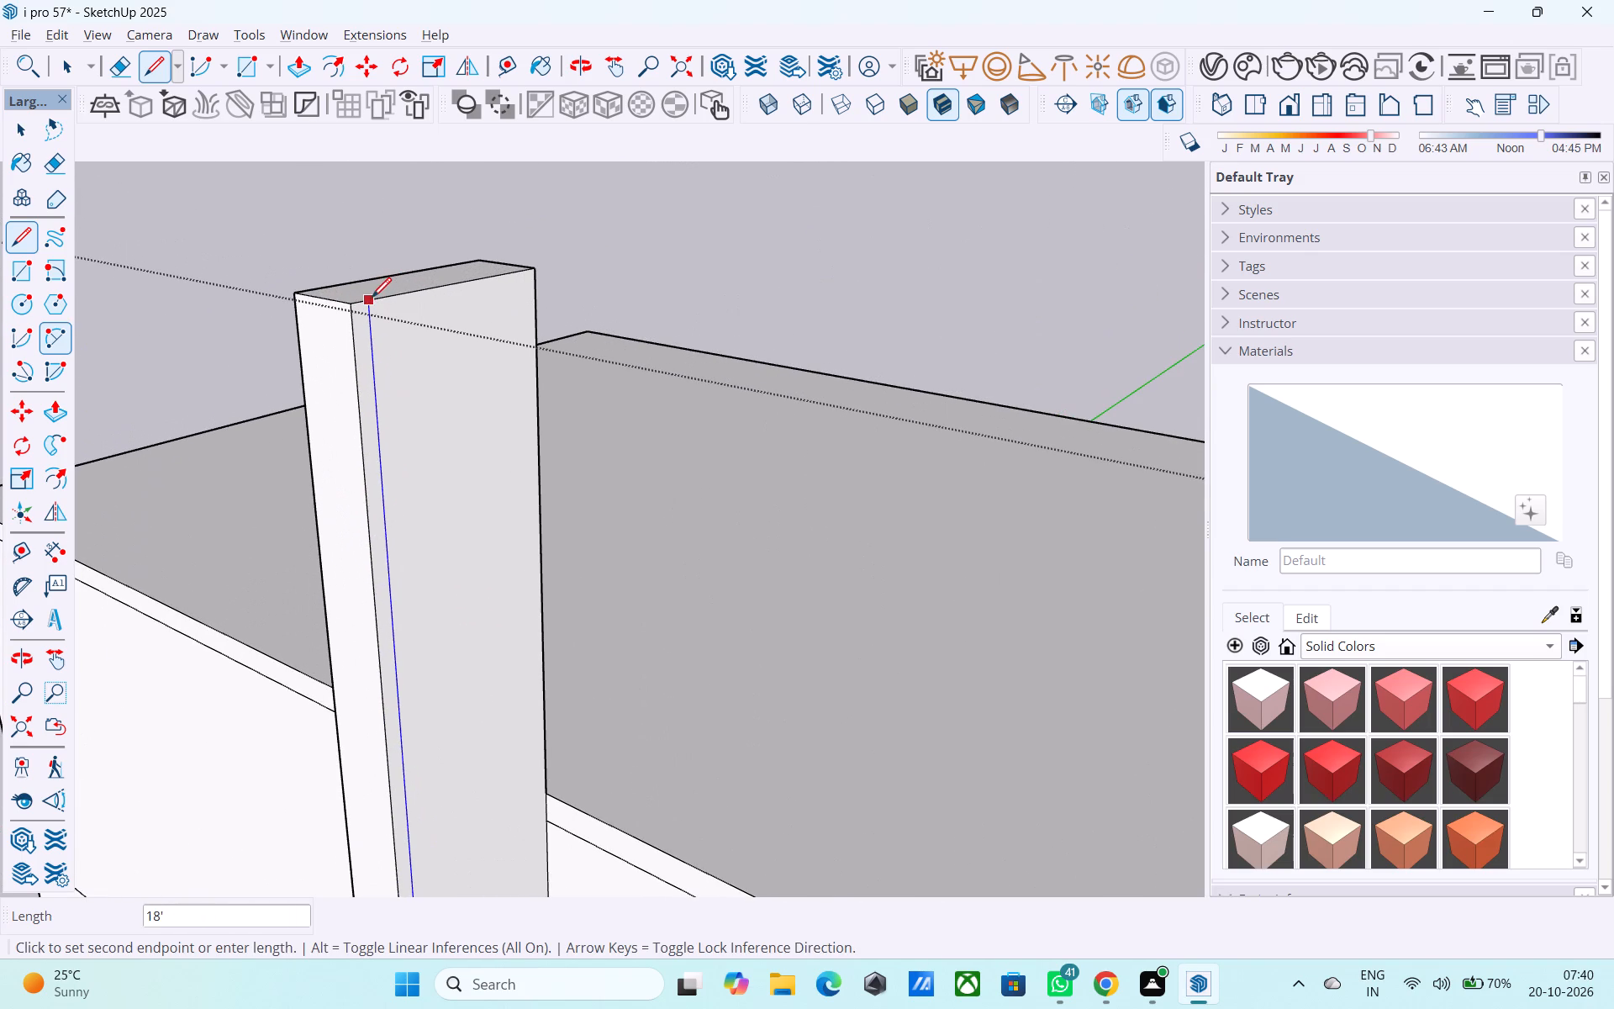
pyautogui.click(371, 300)
# Draw an 18' vertical line on the door-side fin's inner face, from the raised strip to the fin's top.
pyautogui.scroll(-10, 410, 272)
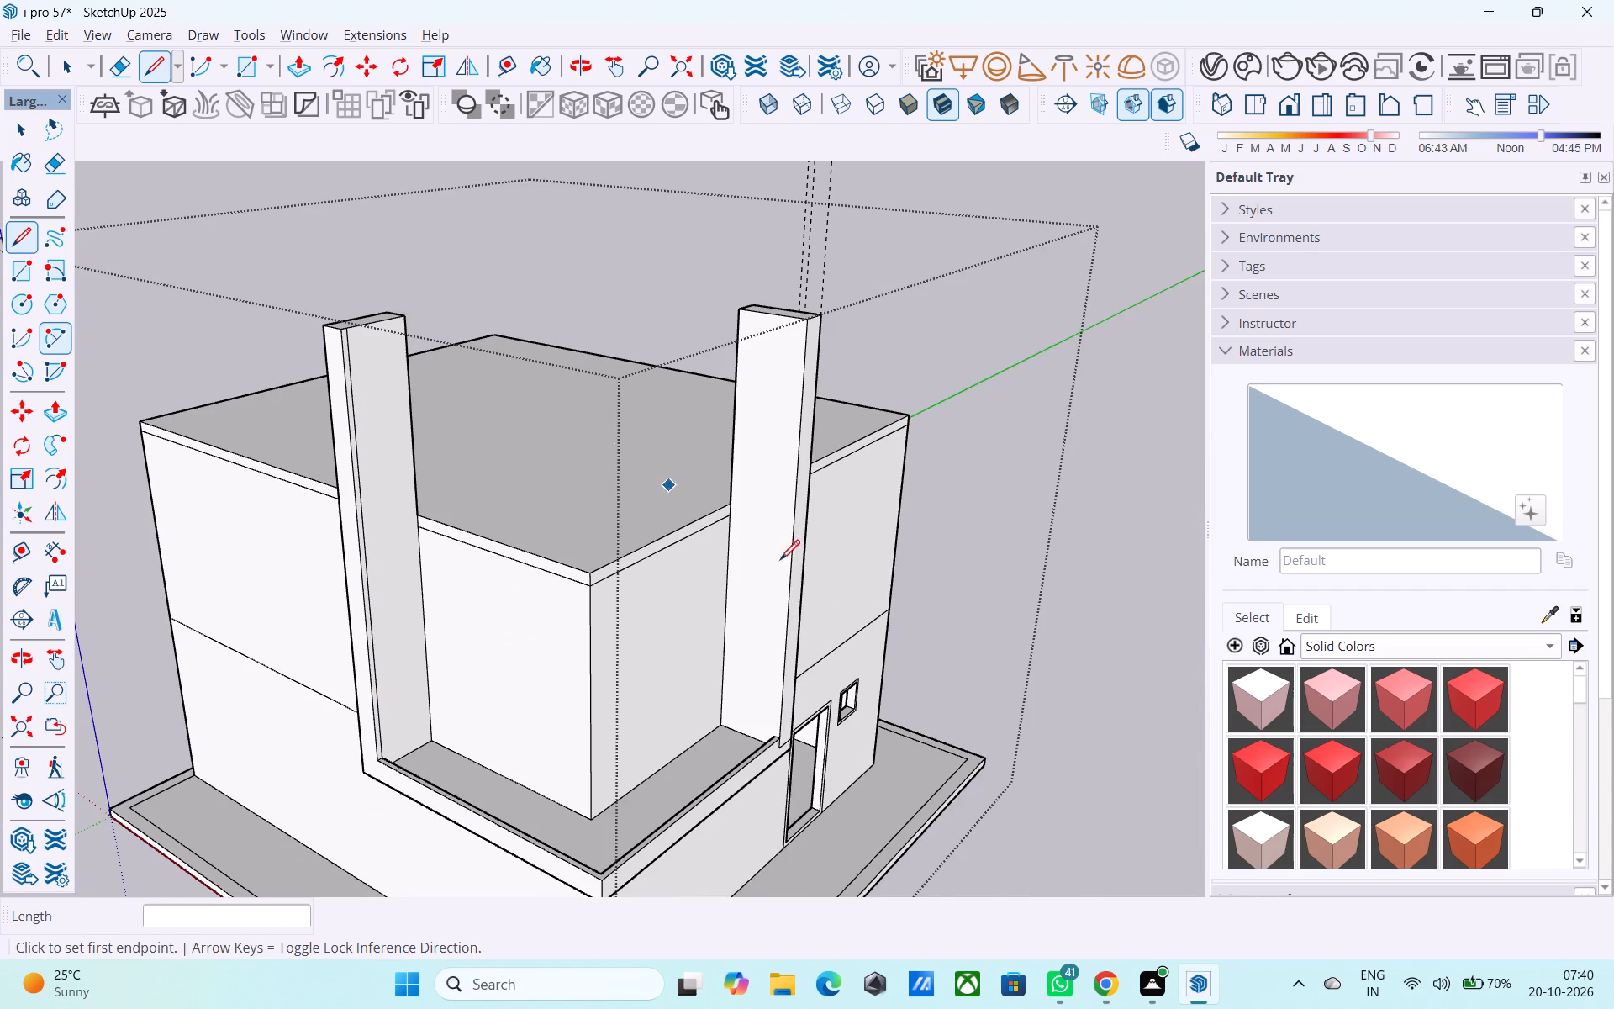
pyautogui.scroll(3, 849, 651)
pyautogui.moveTo(808, 782); pyautogui.dragTo(844, 780, button='middle')
pyautogui.scroll(8, 838, 784)
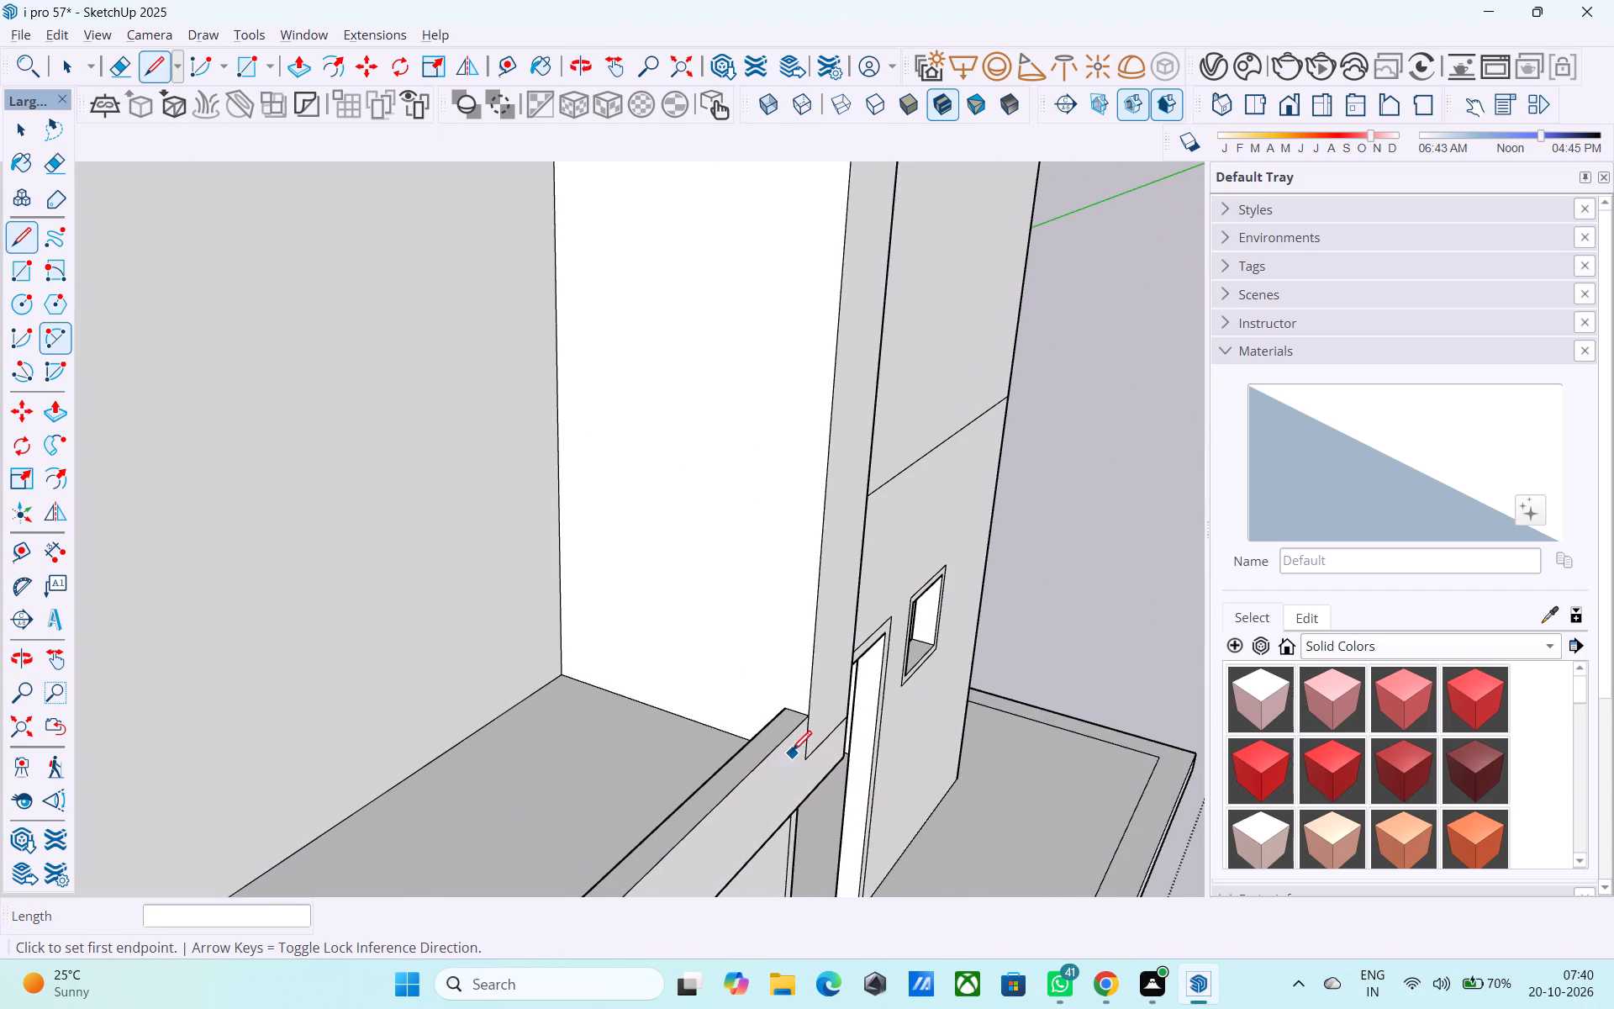
pyautogui.click(787, 708)
pyautogui.scroll(-12, 793, 714)
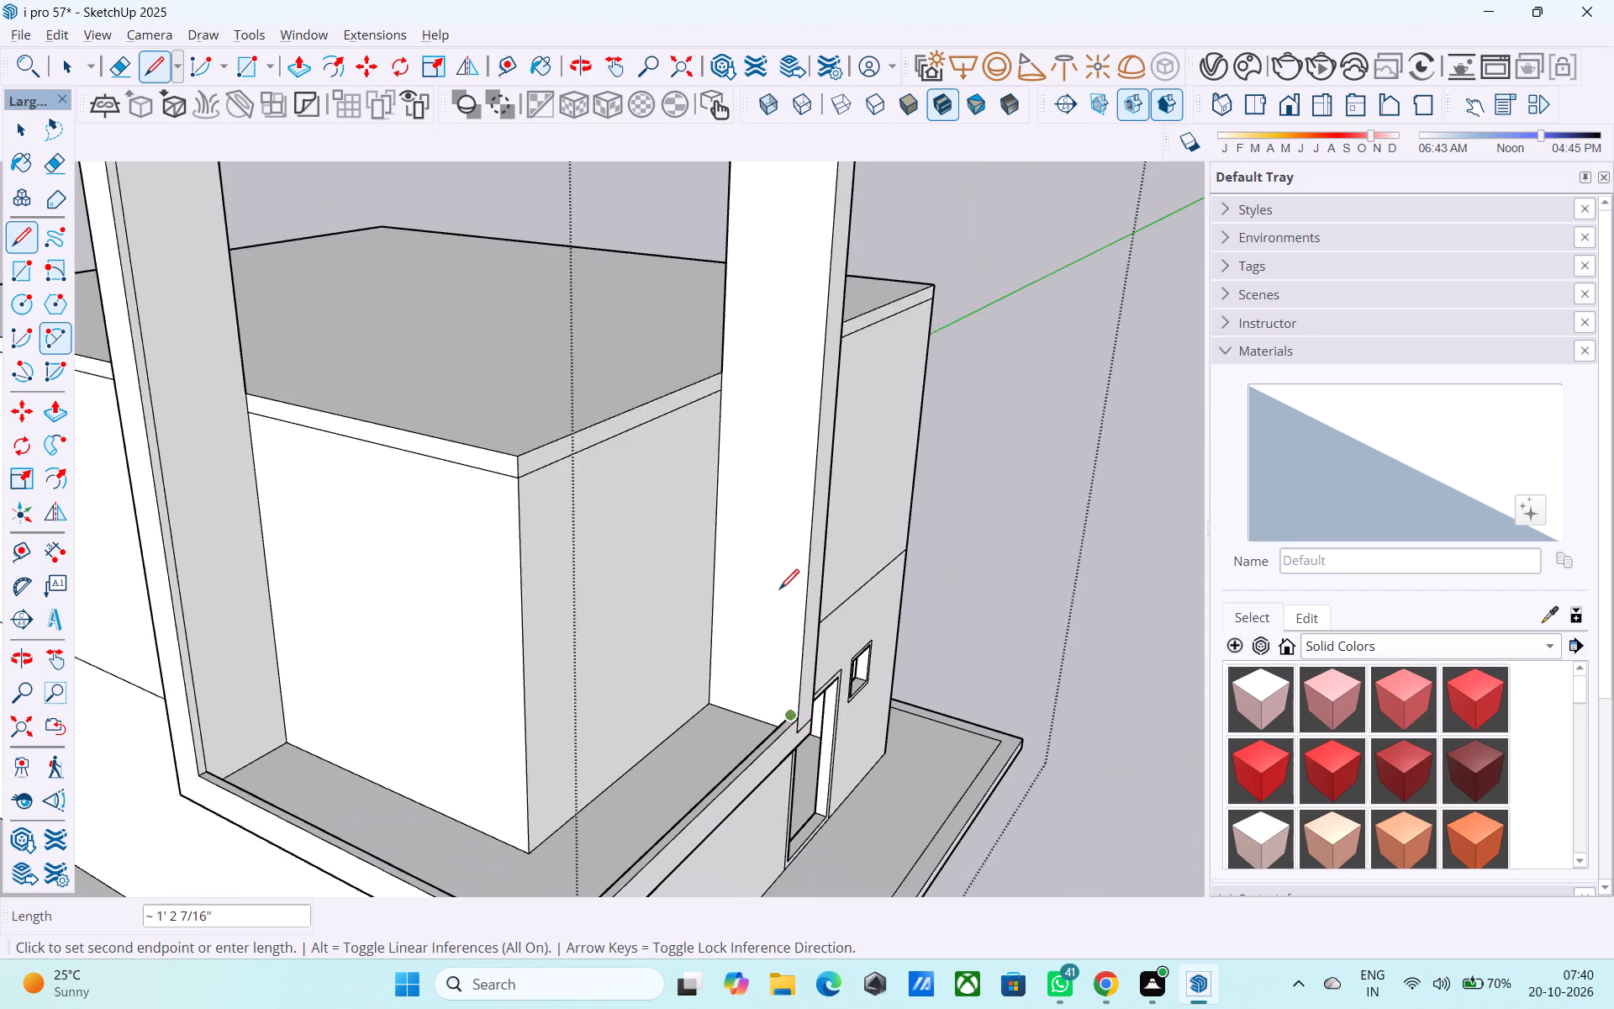
pyautogui.scroll(-4, 779, 571)
pyautogui.scroll(10, 812, 243)
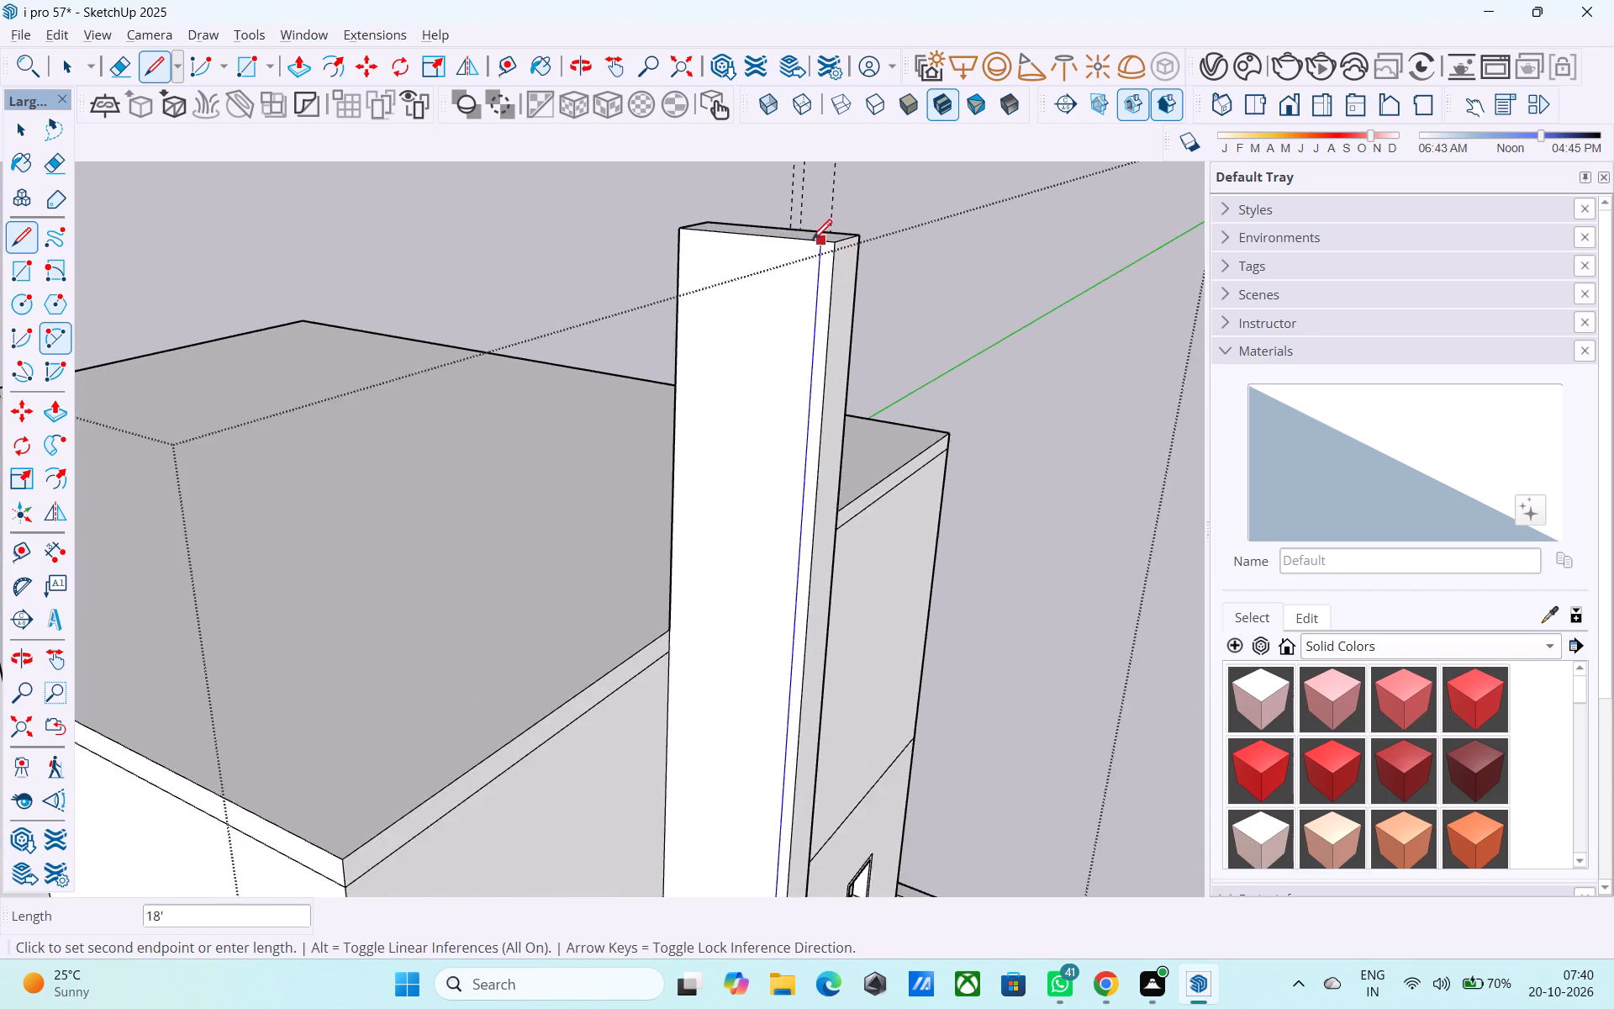
pyautogui.scroll(8, 812, 241)
pyautogui.click(845, 238)
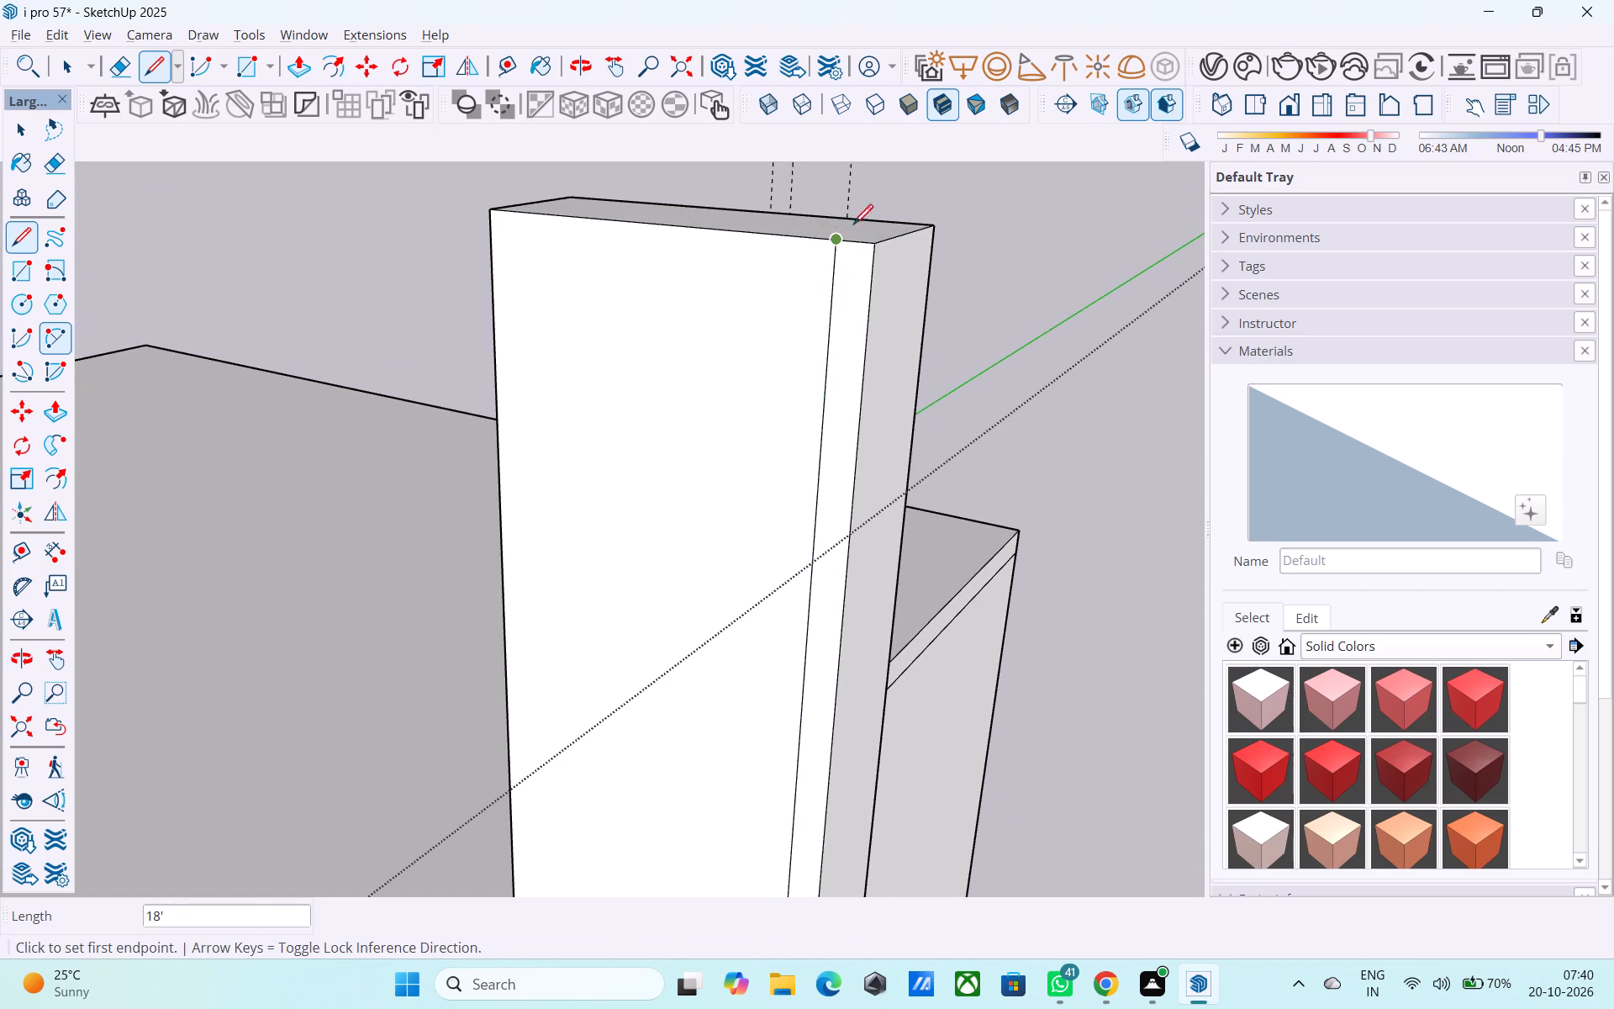
# Push/Pull the narrow vertical strip on the inner face of the fin without the door out 6".
pyautogui.scroll(-17, 885, 207)
pyautogui.moveTo(865, 268); pyautogui.dragTo(781, 370, button='middle')
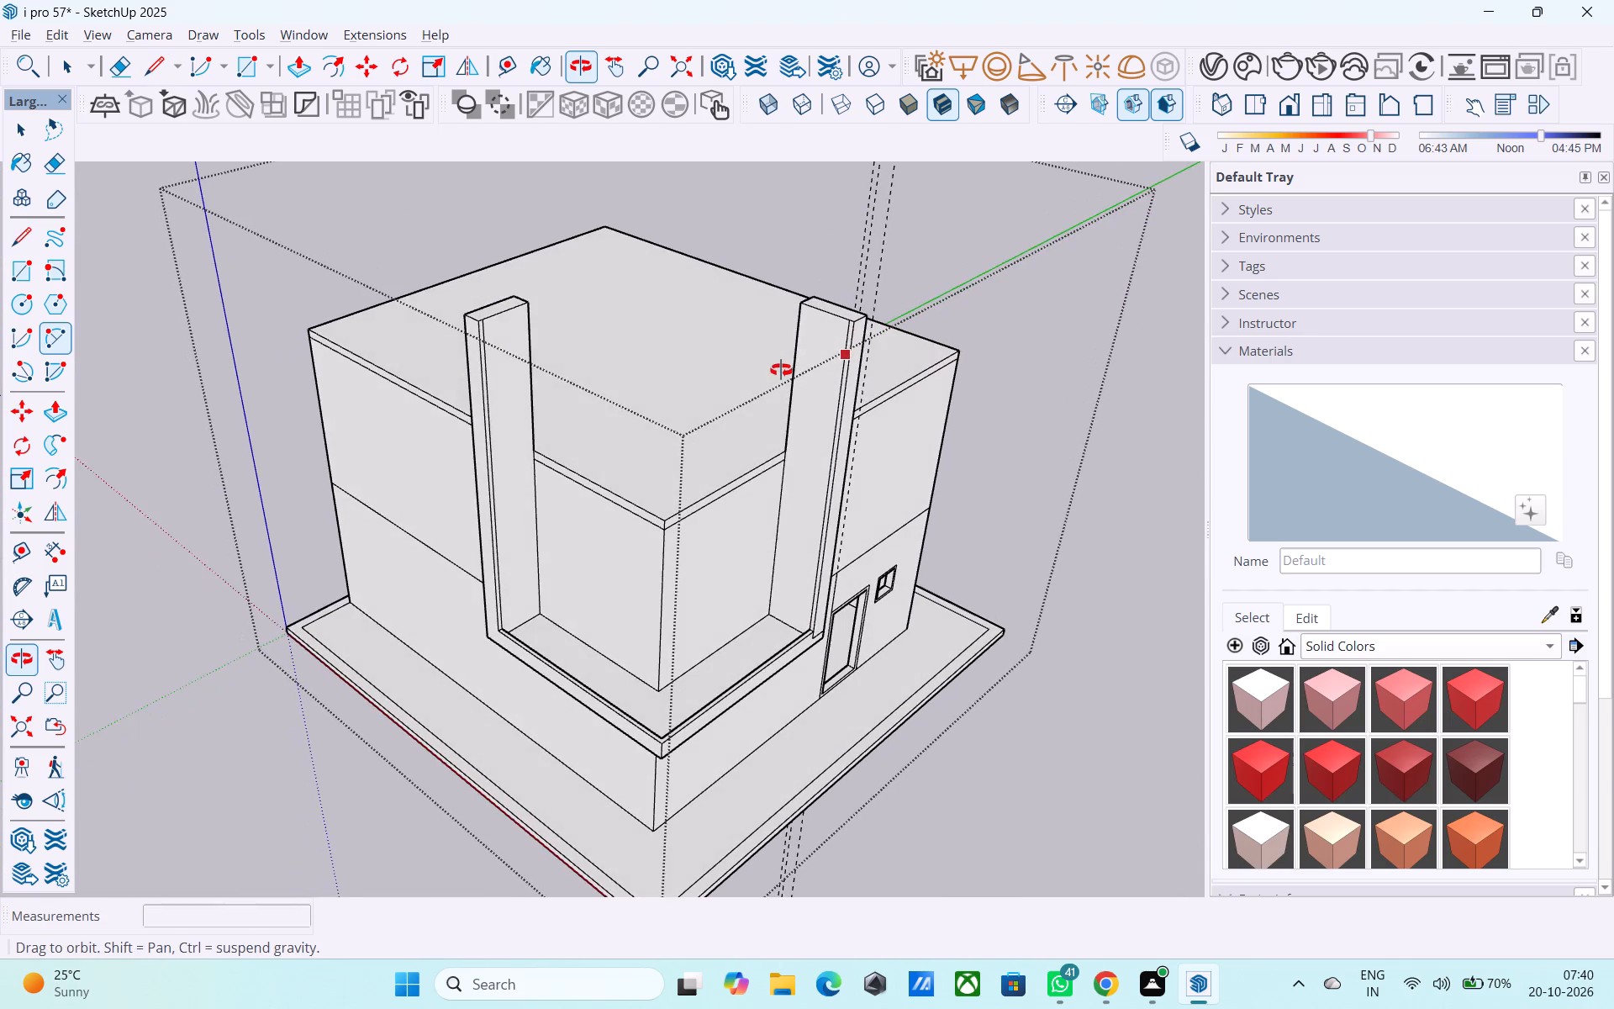
pyautogui.moveTo(781, 370); pyautogui.dragTo(749, 378, button='middle')
pyautogui.moveTo(472, 354); pyautogui.dragTo(449, 338, button='middle')
pyautogui.scroll(7, 432, 344)
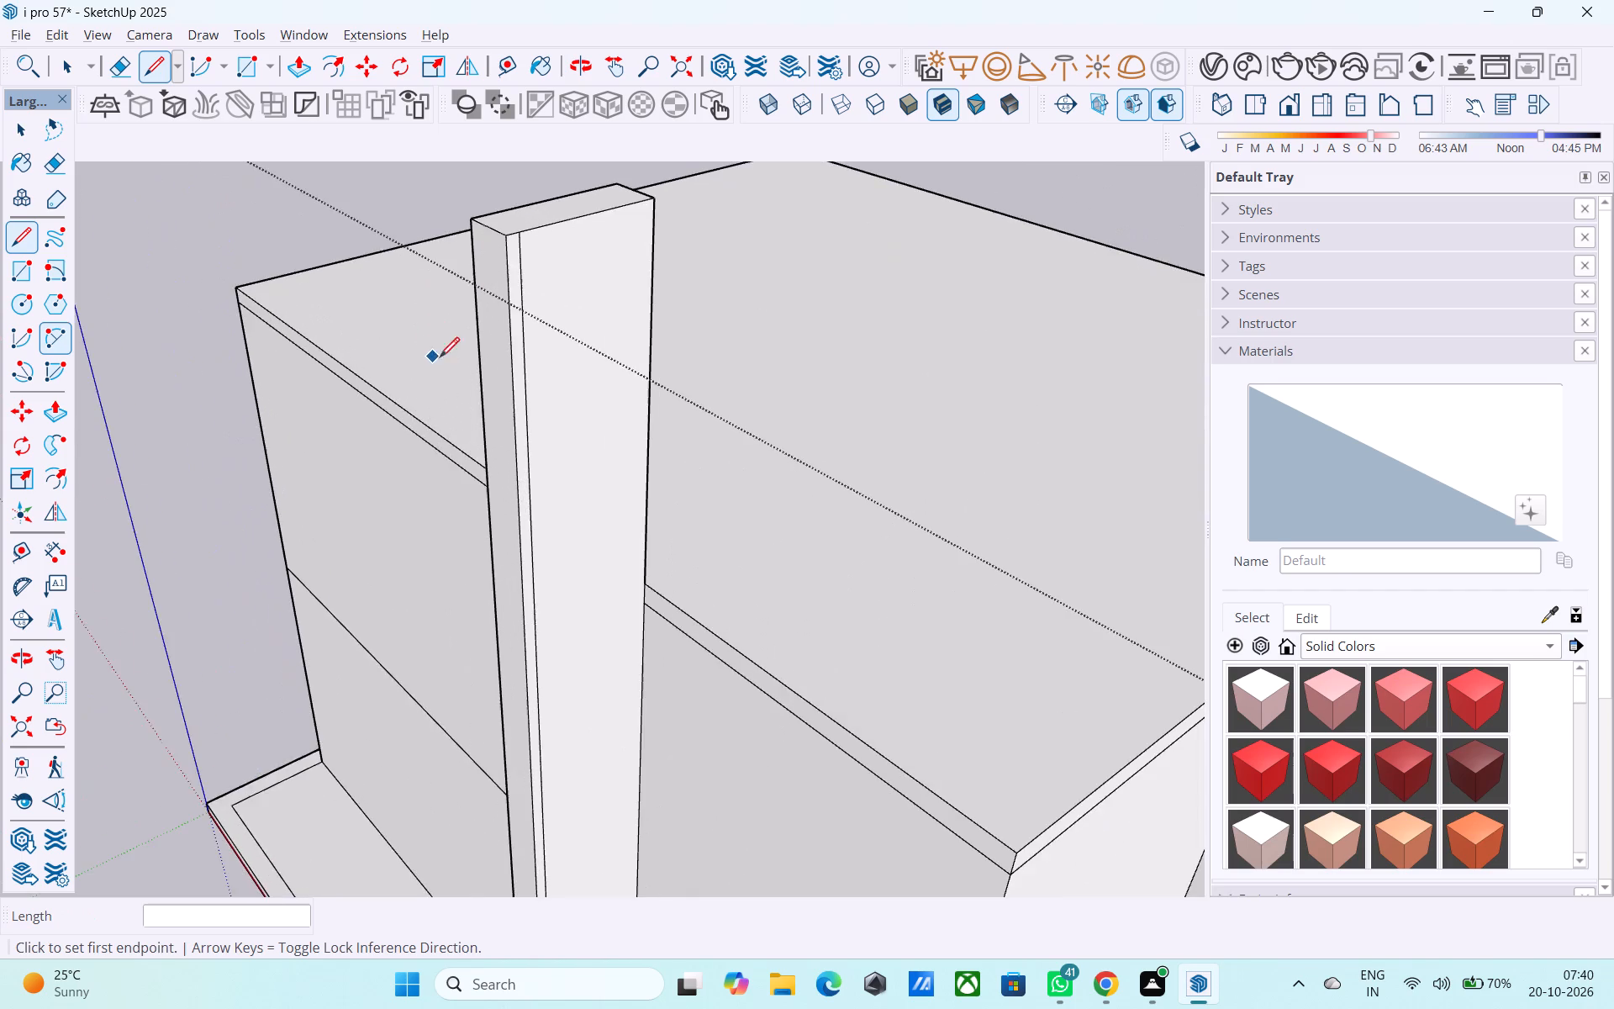
pyautogui.scroll(4, 494, 381)
pyautogui.scroll(-3, 497, 380)
pyautogui.press('space')
pyautogui.click(522, 374)
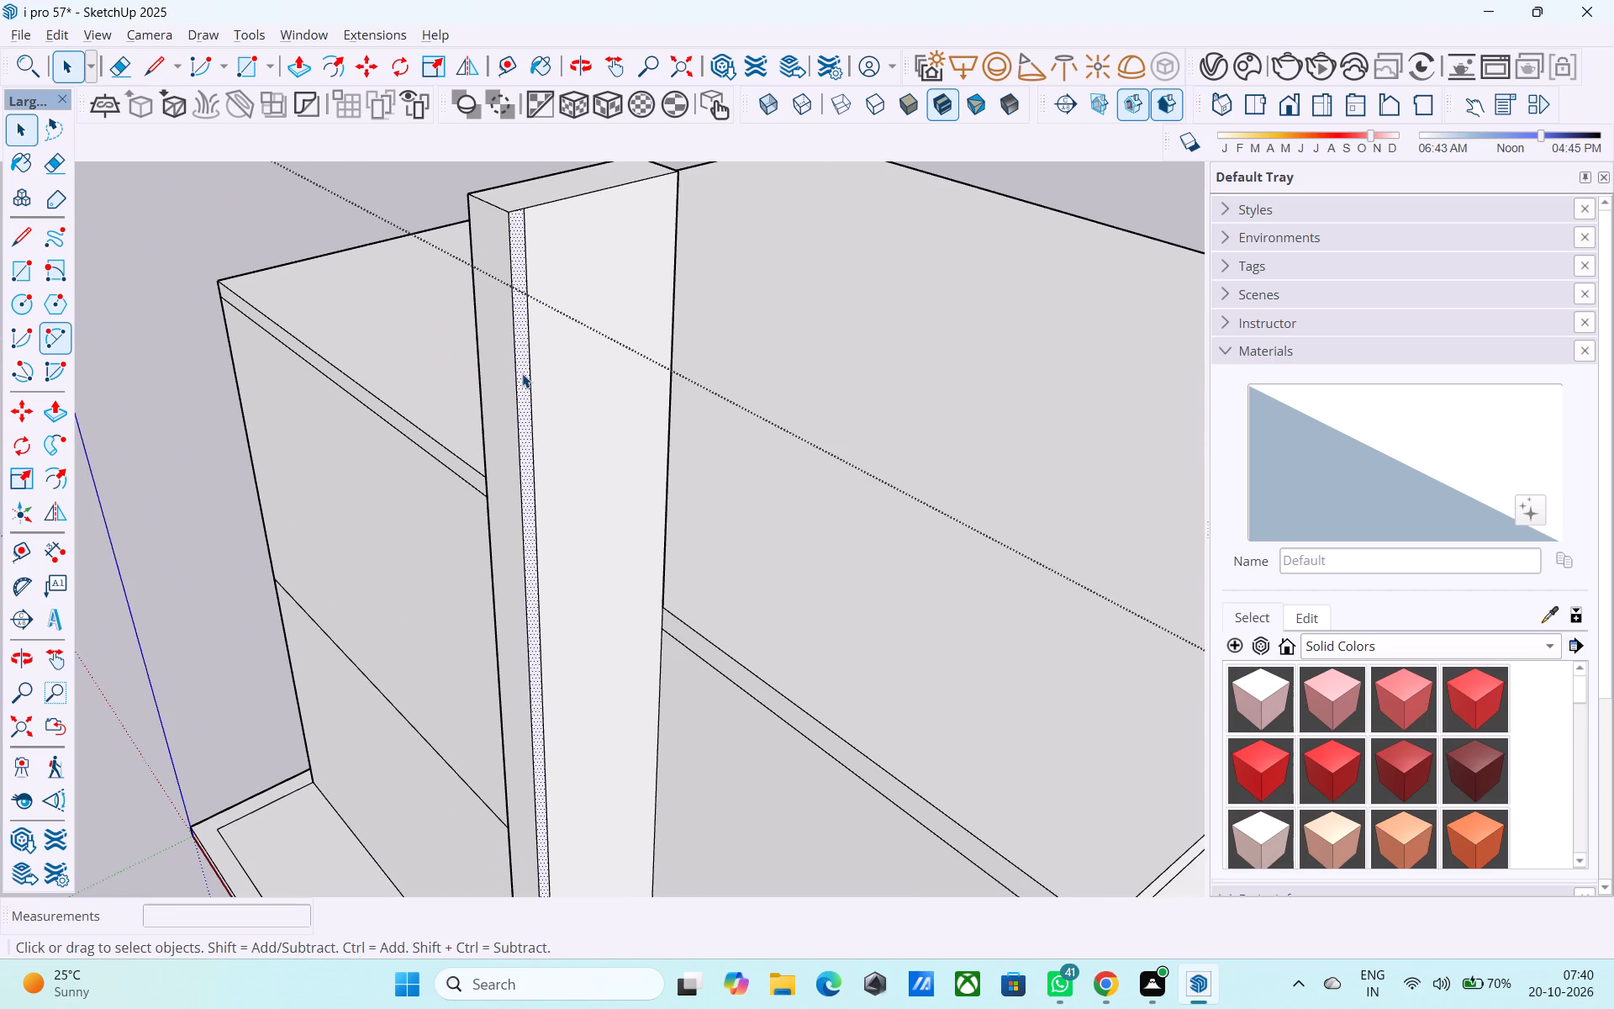
pyautogui.press('p')
pyautogui.click(522, 373)
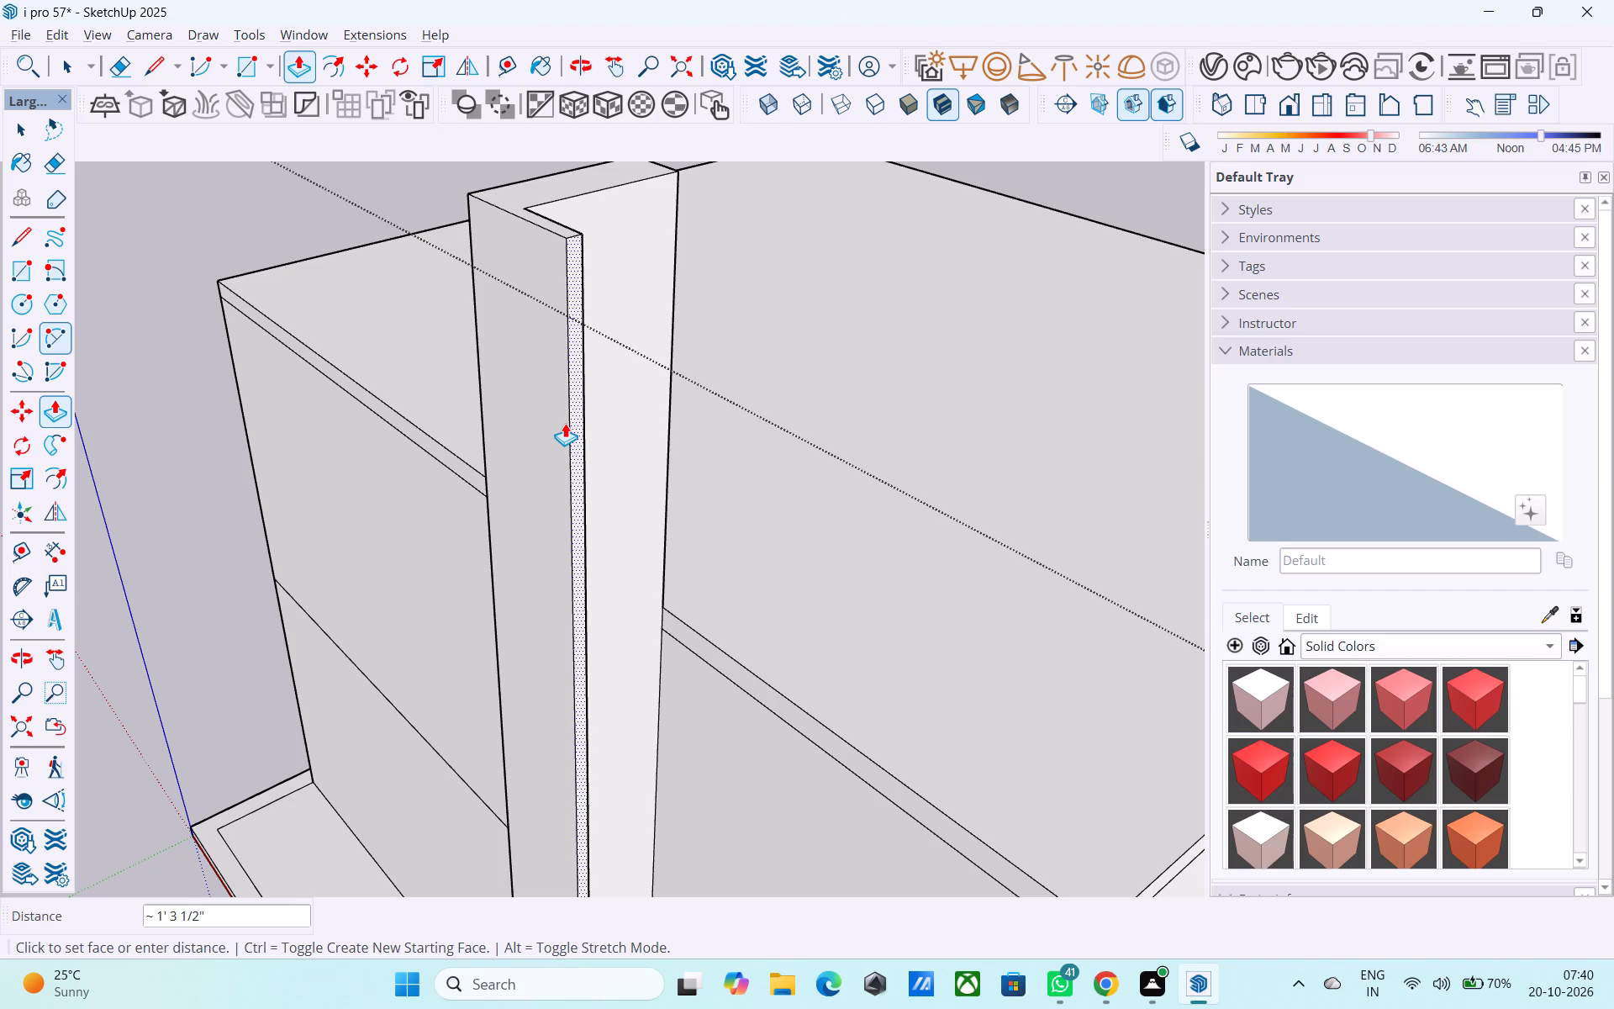
pyautogui.write('6"')
pyautogui.press('Return')
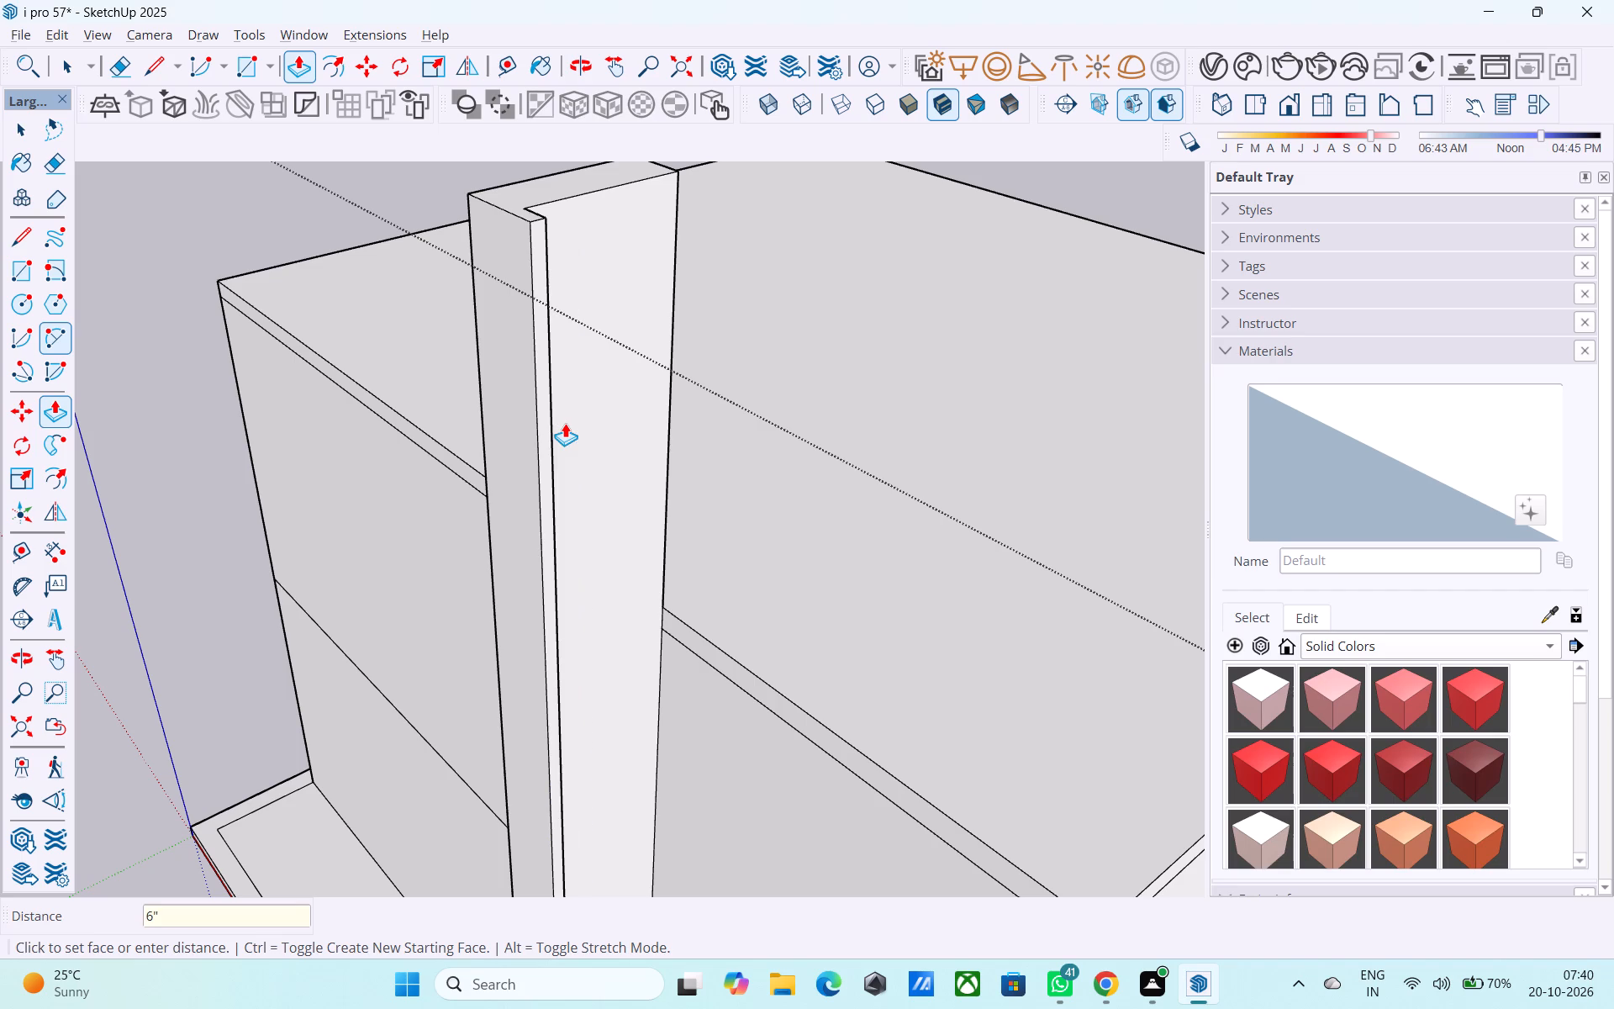
# Push/Pull the narrow vertical strip on the door-side fin's inner face out 6".
pyautogui.scroll(-5, 565, 423)
pyautogui.moveTo(536, 471); pyautogui.dragTo(838, 382, button='middle')
pyautogui.scroll(-4, 845, 369)
pyautogui.moveTo(736, 461); pyautogui.dragTo(736, 455, button='middle')
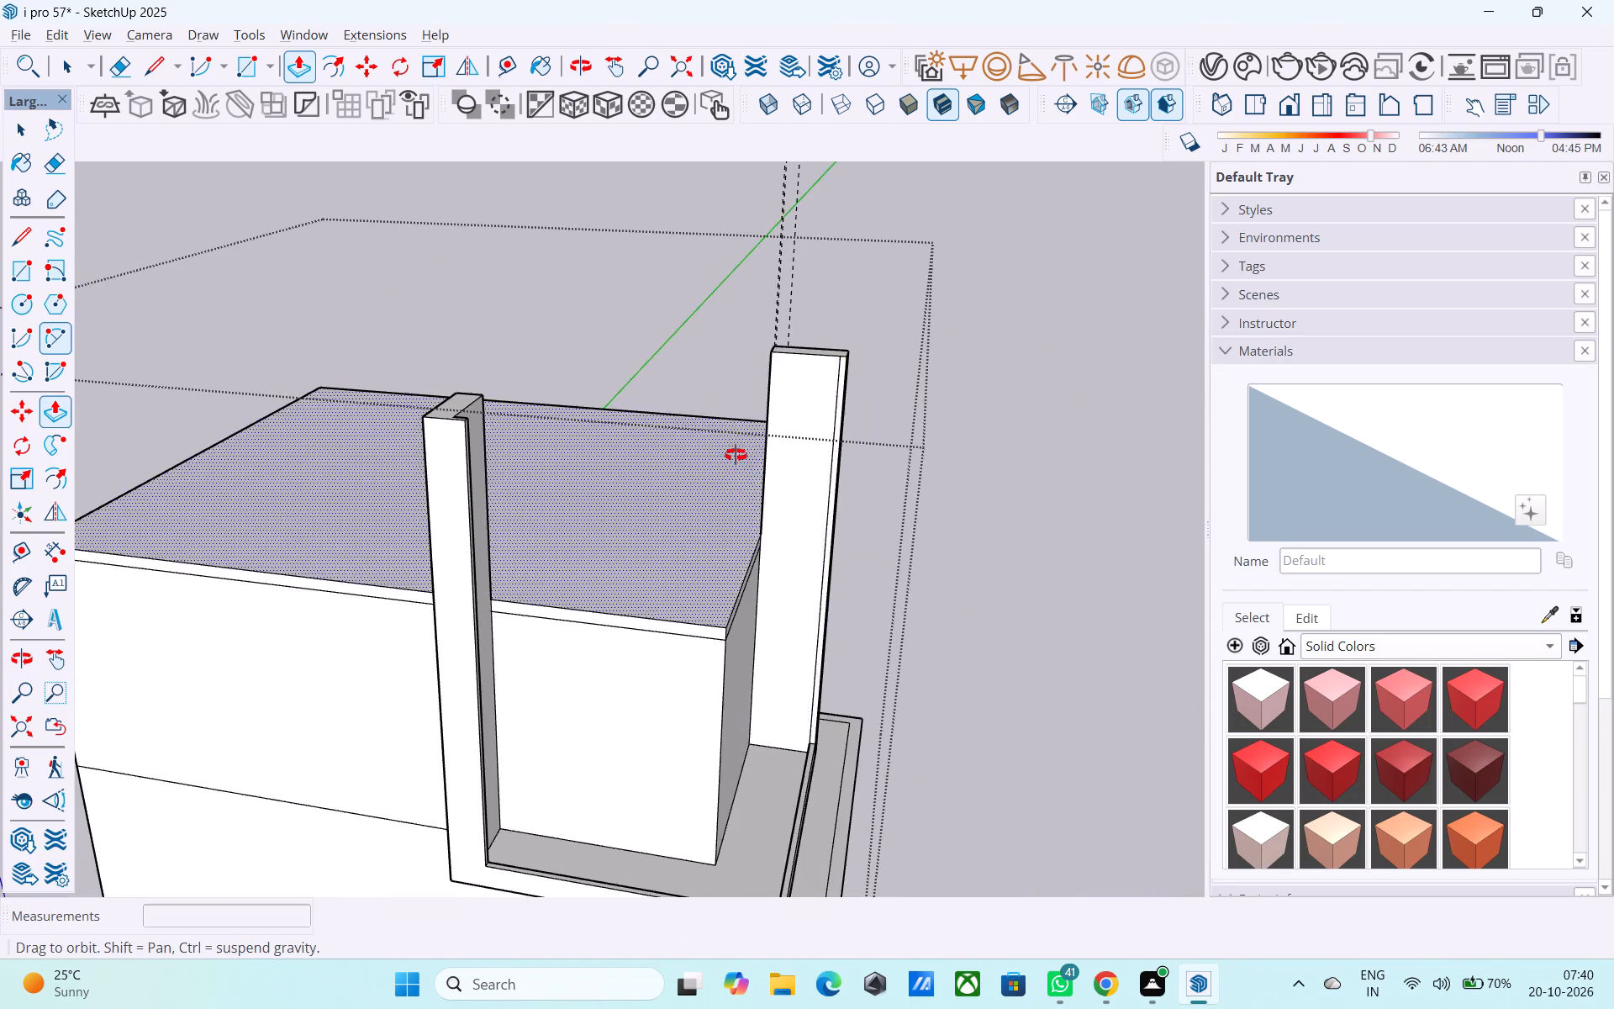
pyautogui.moveTo(736, 455); pyautogui.dragTo(553, 498, button='middle')
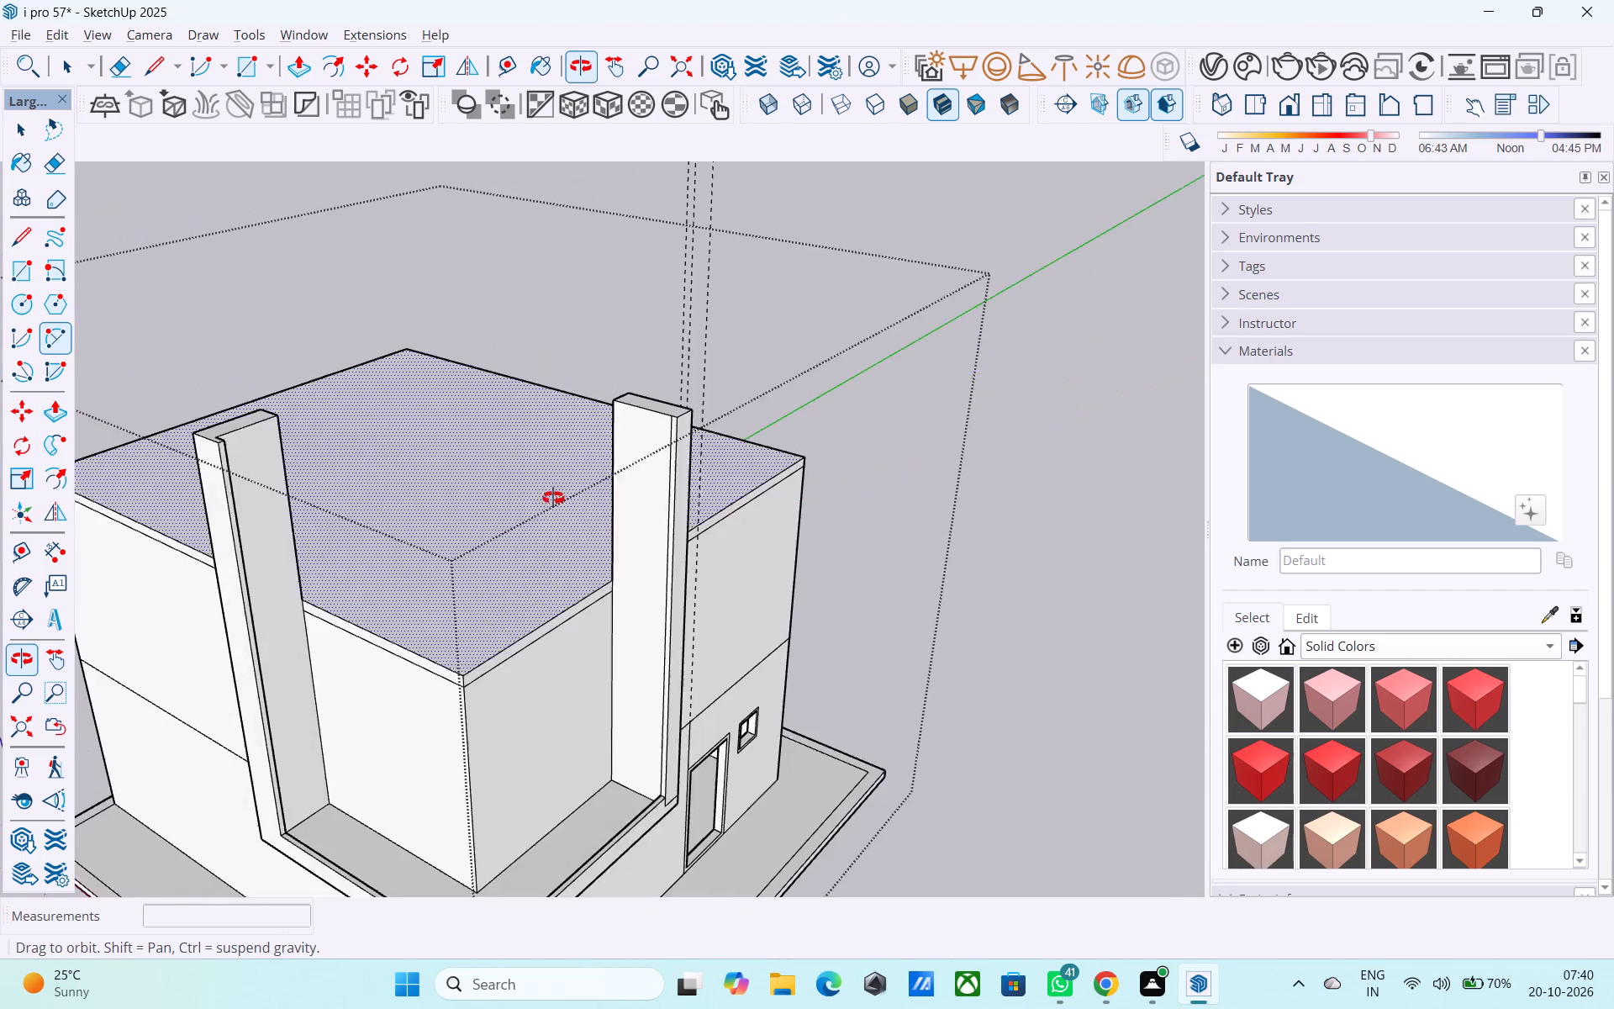
pyautogui.moveTo(553, 498); pyautogui.dragTo(595, 490, button='middle')
pyautogui.scroll(6, 655, 492)
pyautogui.scroll(3, 751, 425)
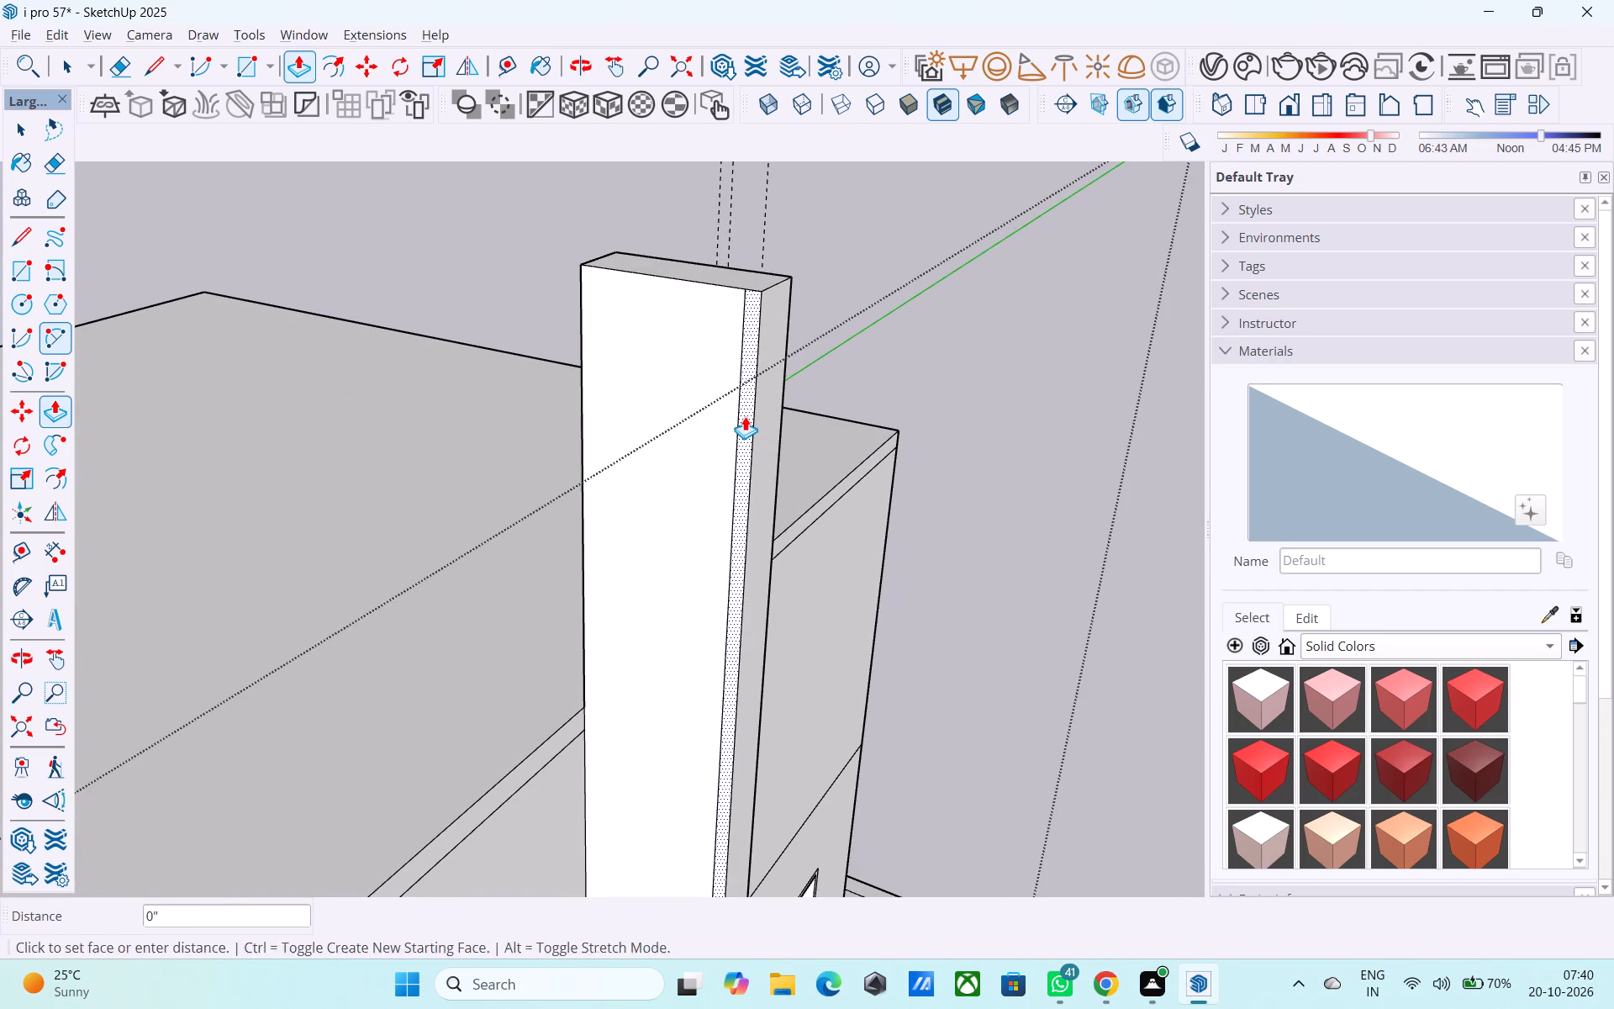
pyautogui.doubleClick(745, 416)
pyautogui.scroll(1, 745, 408)
pyautogui.scroll(-3, 746, 407)
pyautogui.scroll(1, 746, 406)
pyautogui.scroll(-11, 746, 404)
# Examine the projecting strips on both fins and the roof slab's corner between them from several angles.
pyautogui.moveTo(752, 388); pyautogui.dragTo(647, 339, button='middle')
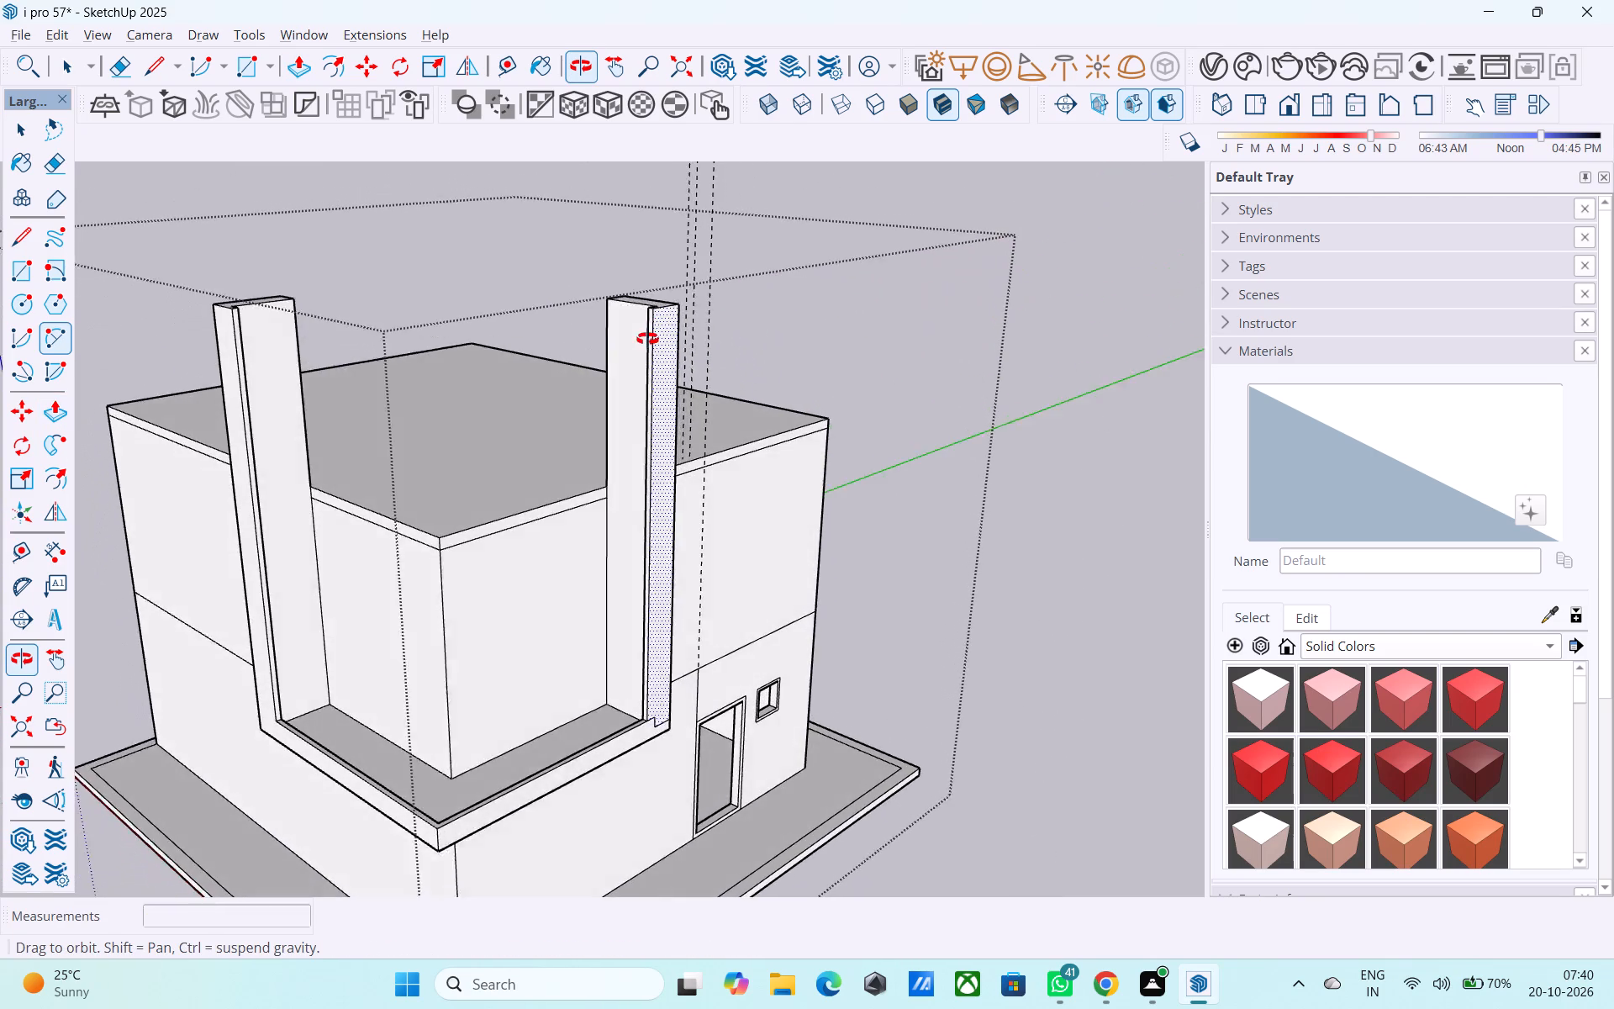
pyautogui.moveTo(647, 339); pyautogui.dragTo(931, 493, button='middle')
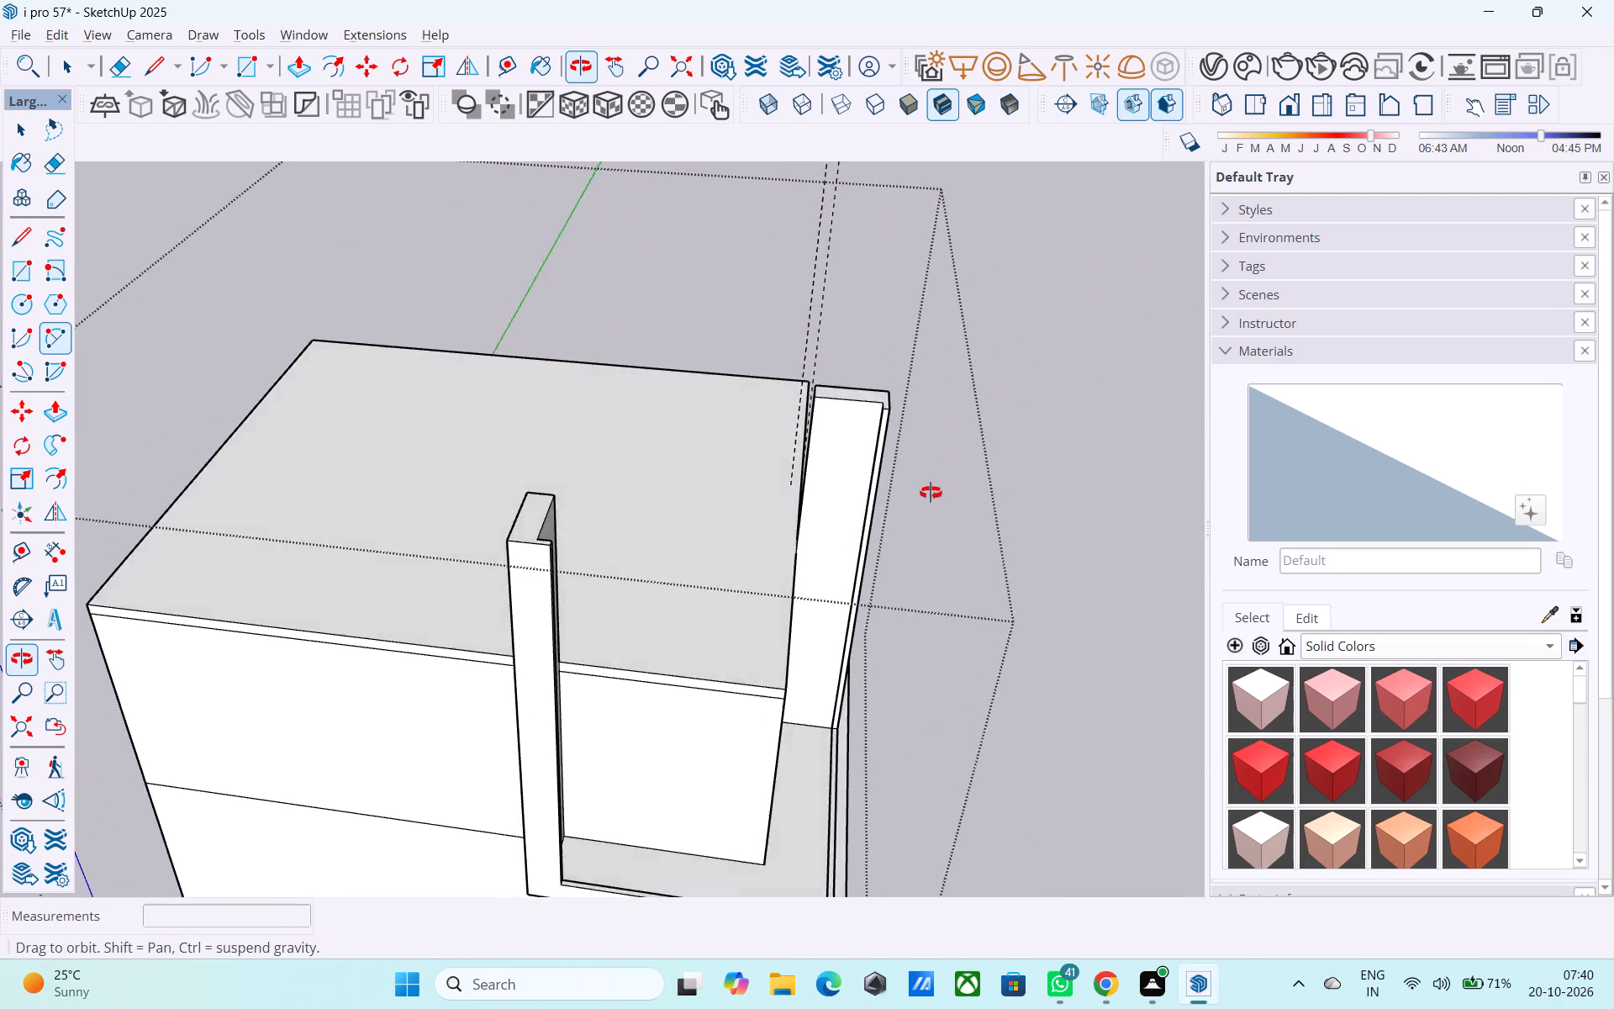
pyautogui.moveTo(931, 493); pyautogui.dragTo(808, 483, button='middle')
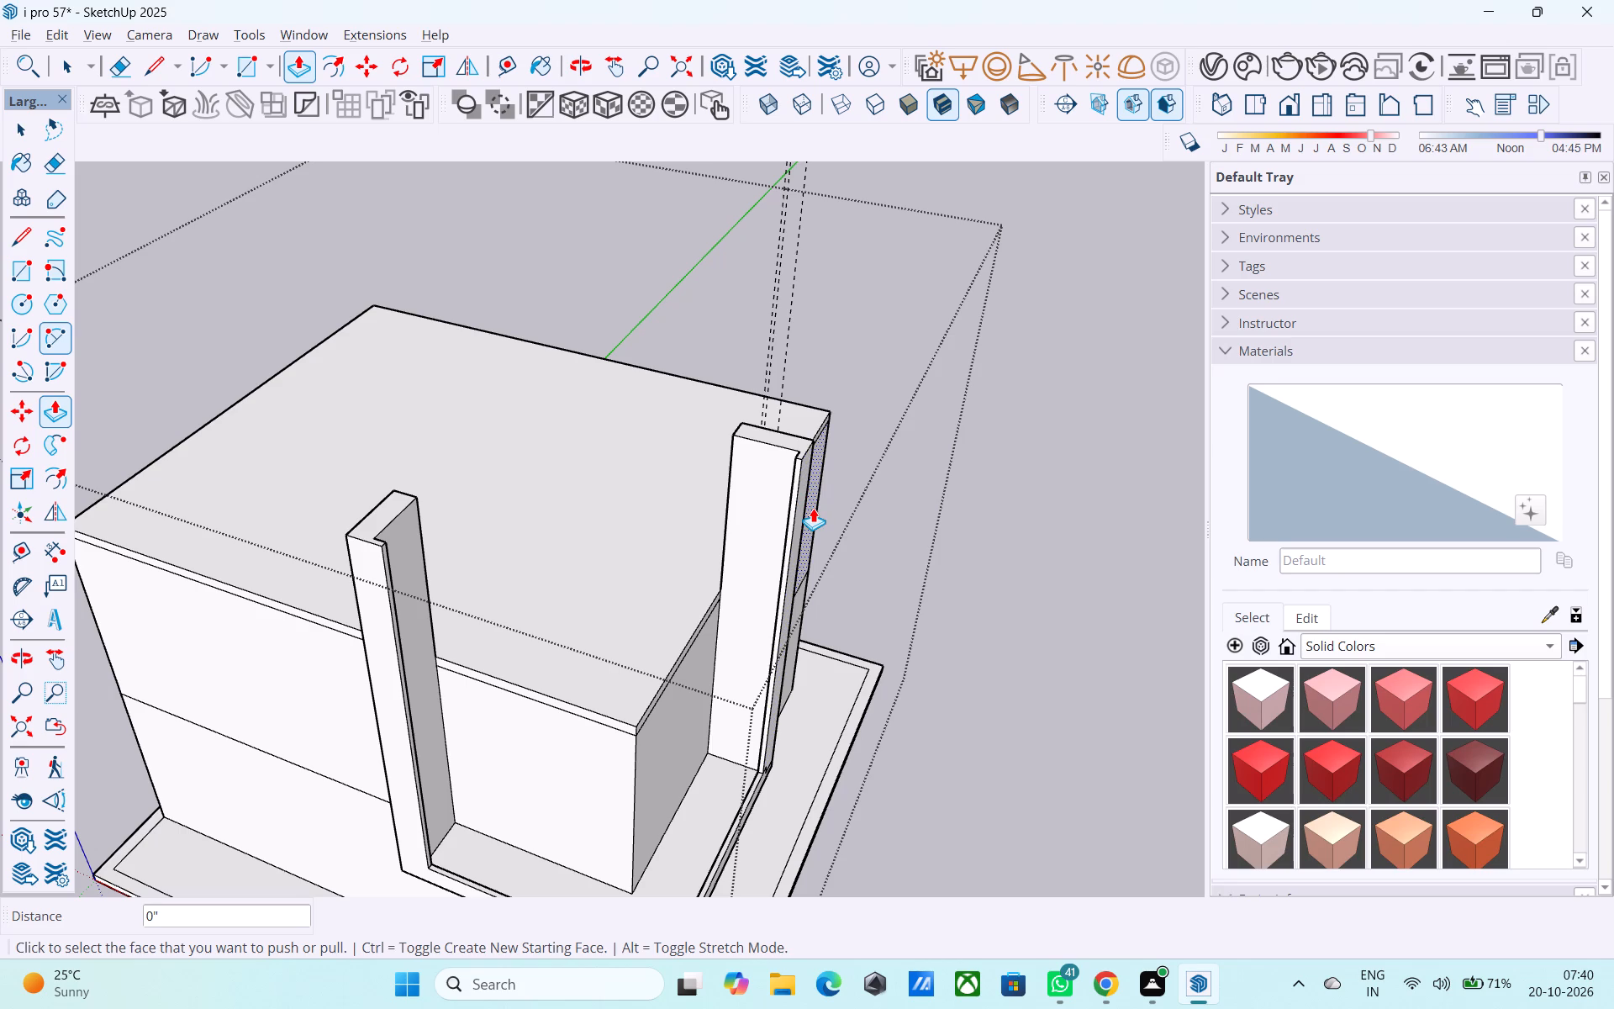
pyautogui.moveTo(813, 509); pyautogui.dragTo(632, 599, button='middle')
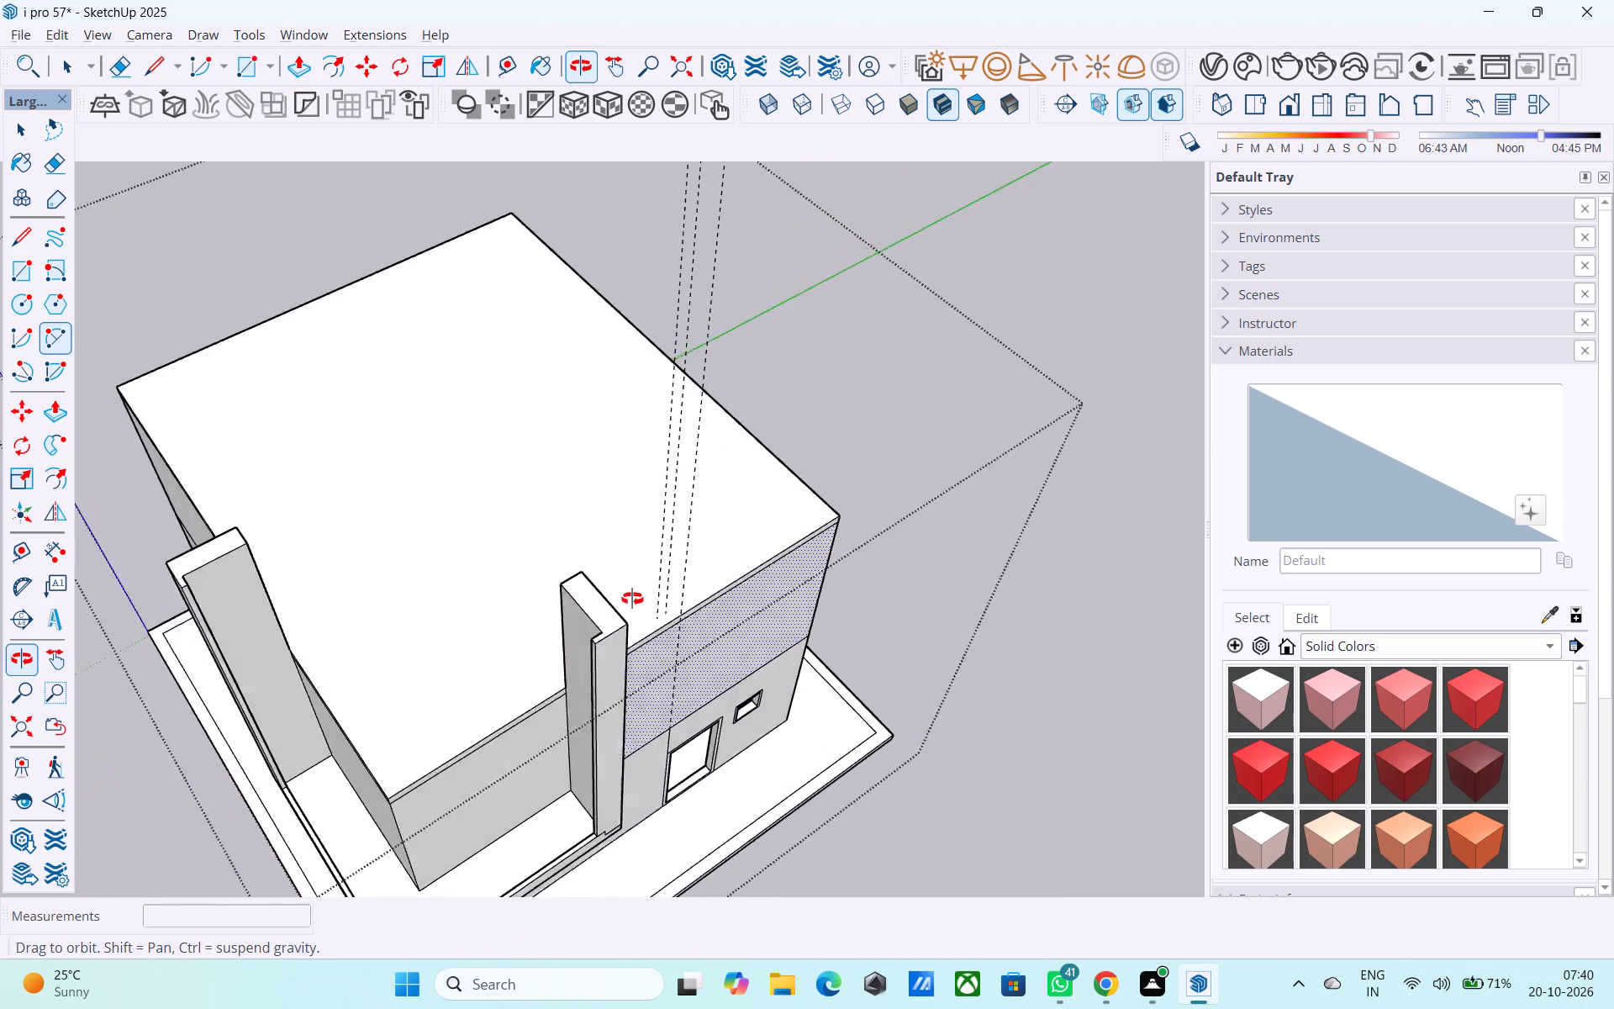
pyautogui.moveTo(632, 599); pyautogui.dragTo(1152, 565, button='middle')
pyautogui.moveTo(924, 558); pyautogui.dragTo(500, 563, button='middle')
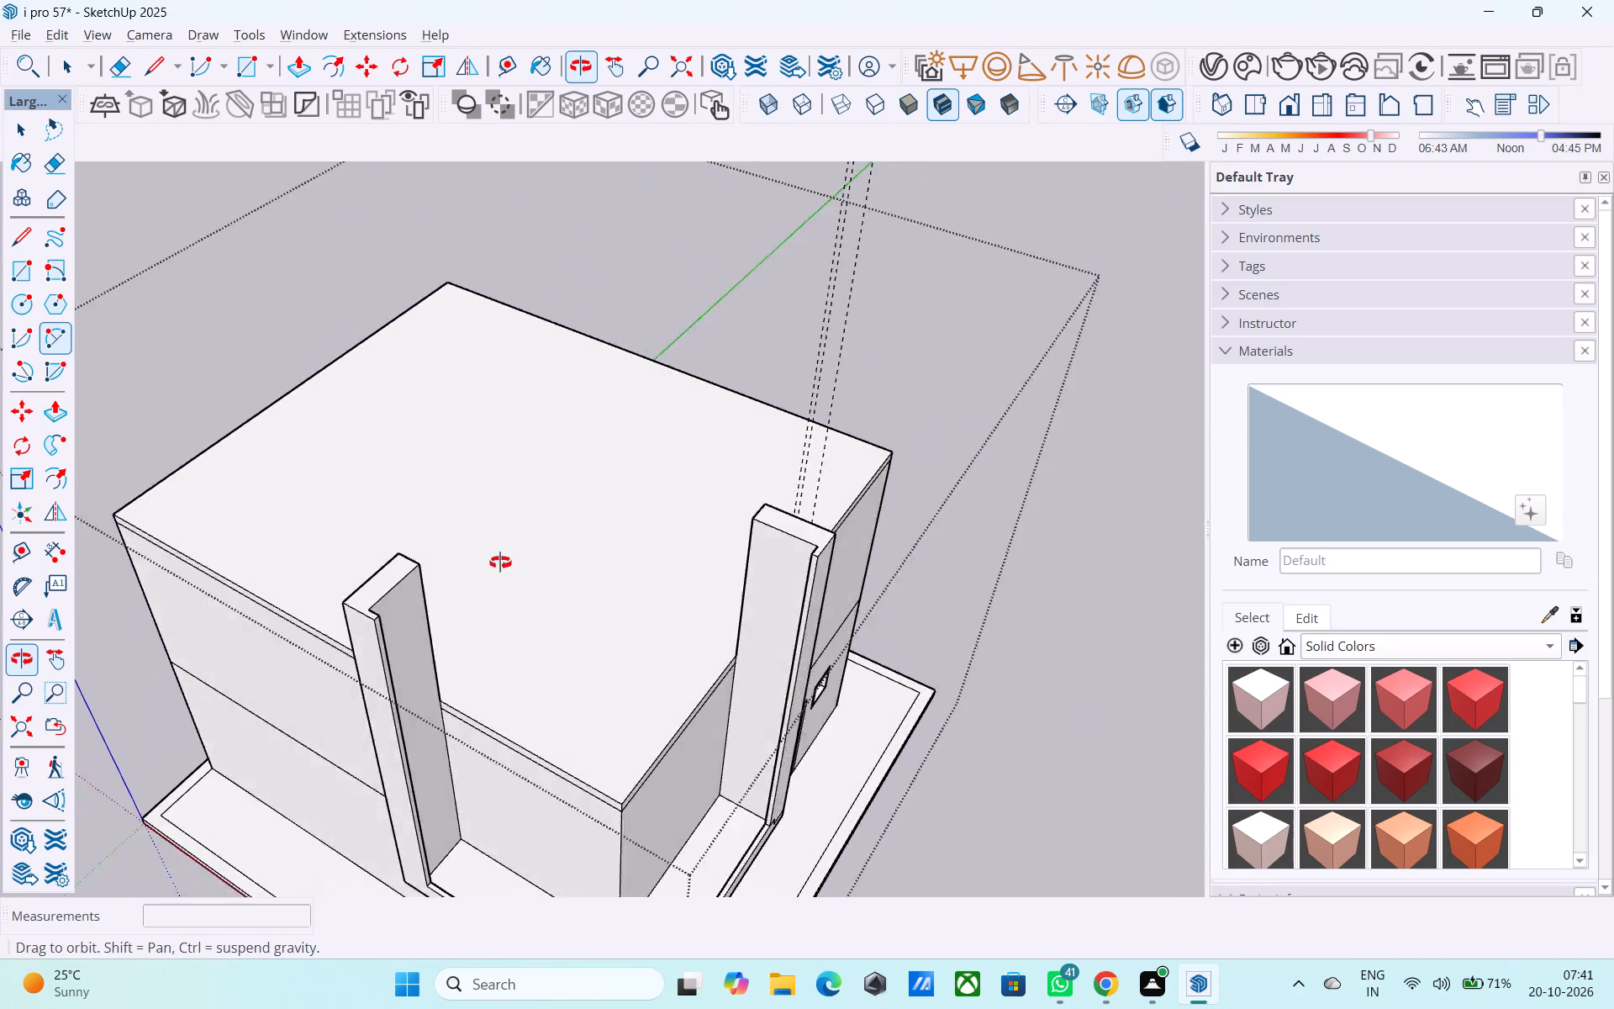
pyautogui.moveTo(500, 563); pyautogui.dragTo(323, 578, button='middle')
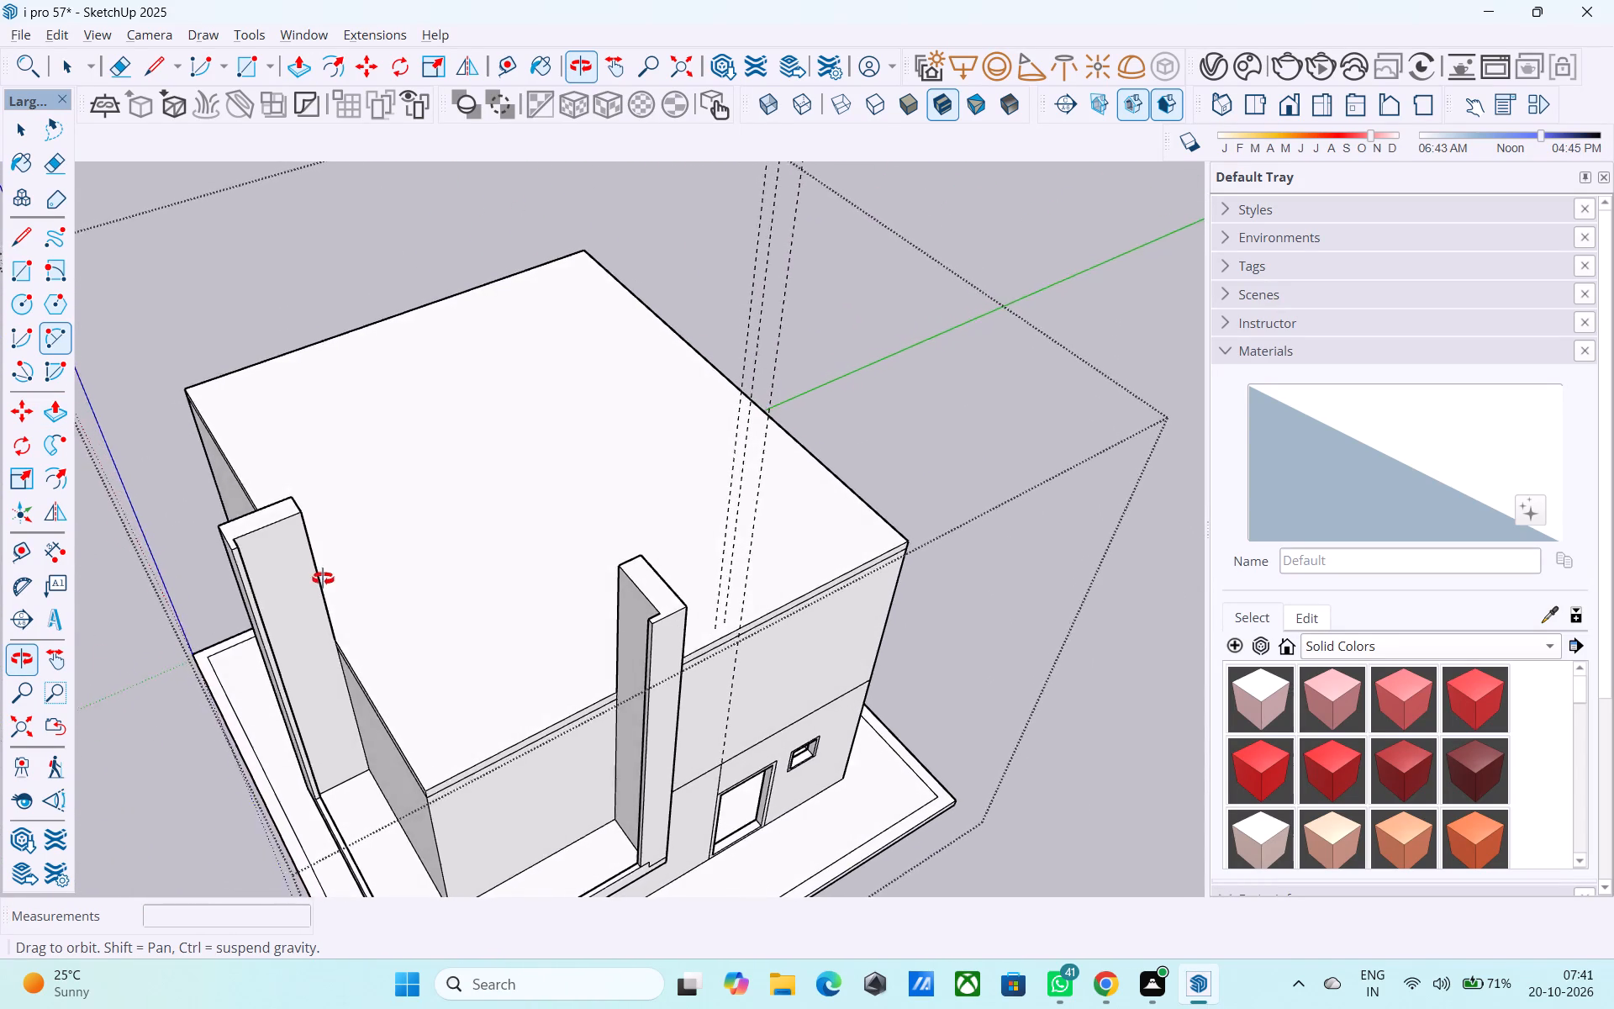
pyautogui.moveTo(323, 578); pyautogui.dragTo(663, 476, button='middle')
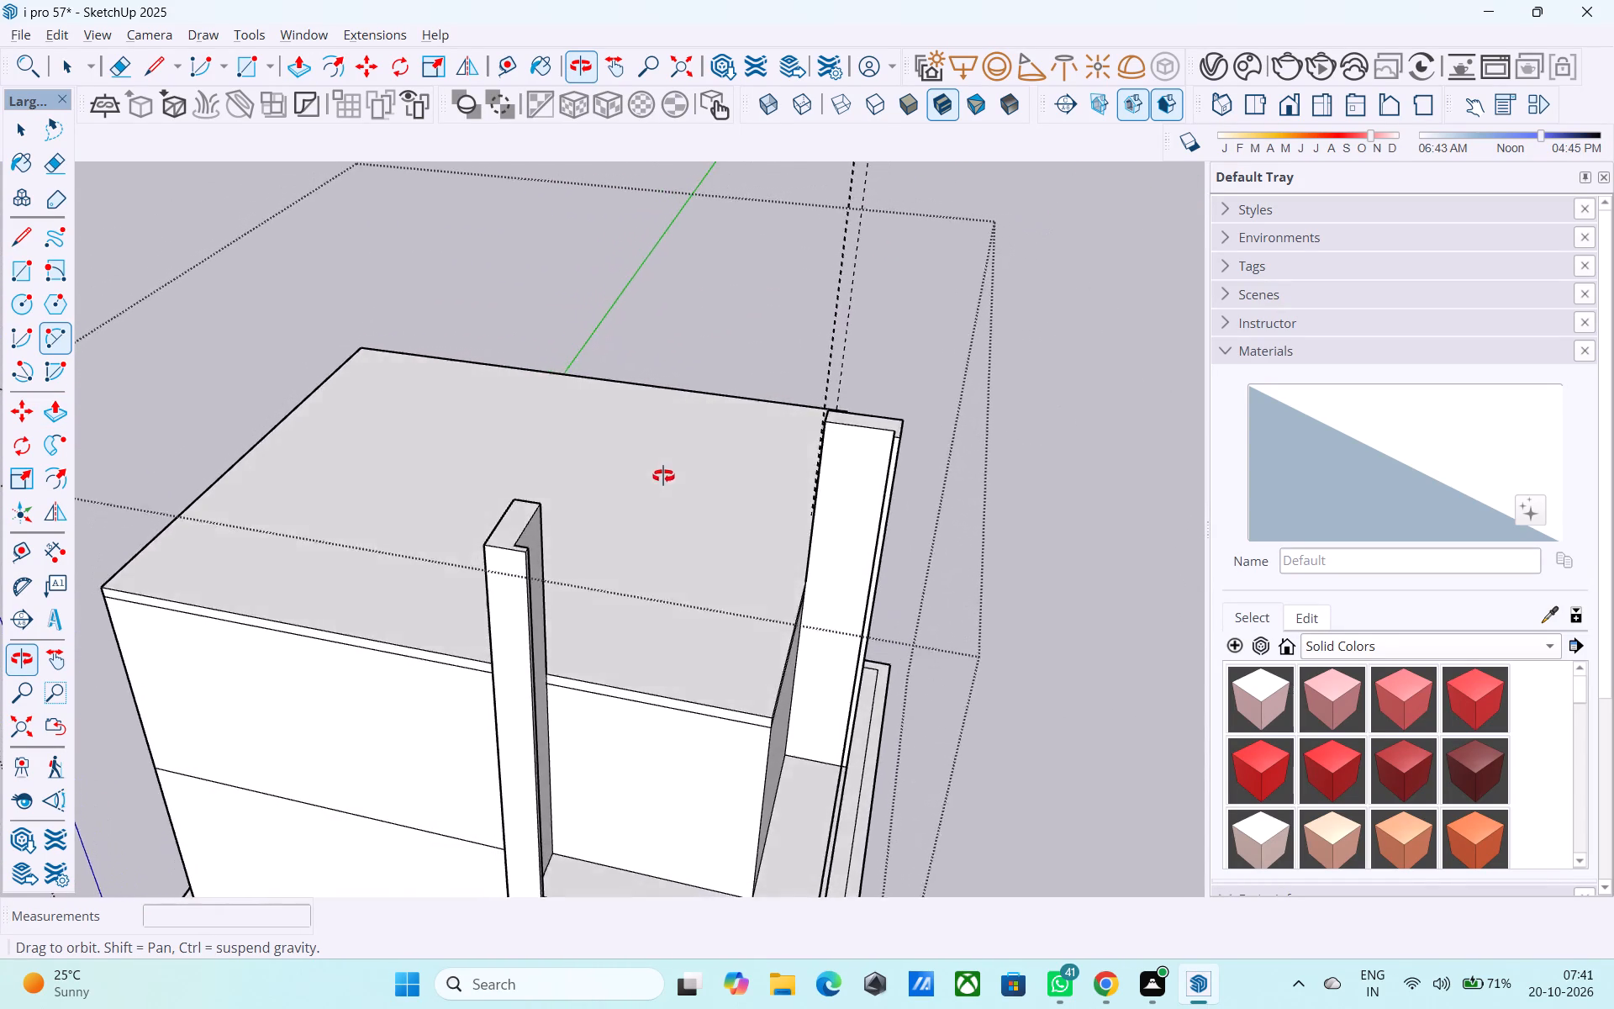
pyautogui.moveTo(663, 476); pyautogui.dragTo(699, 444, button='middle')
pyautogui.scroll(3, 721, 479)
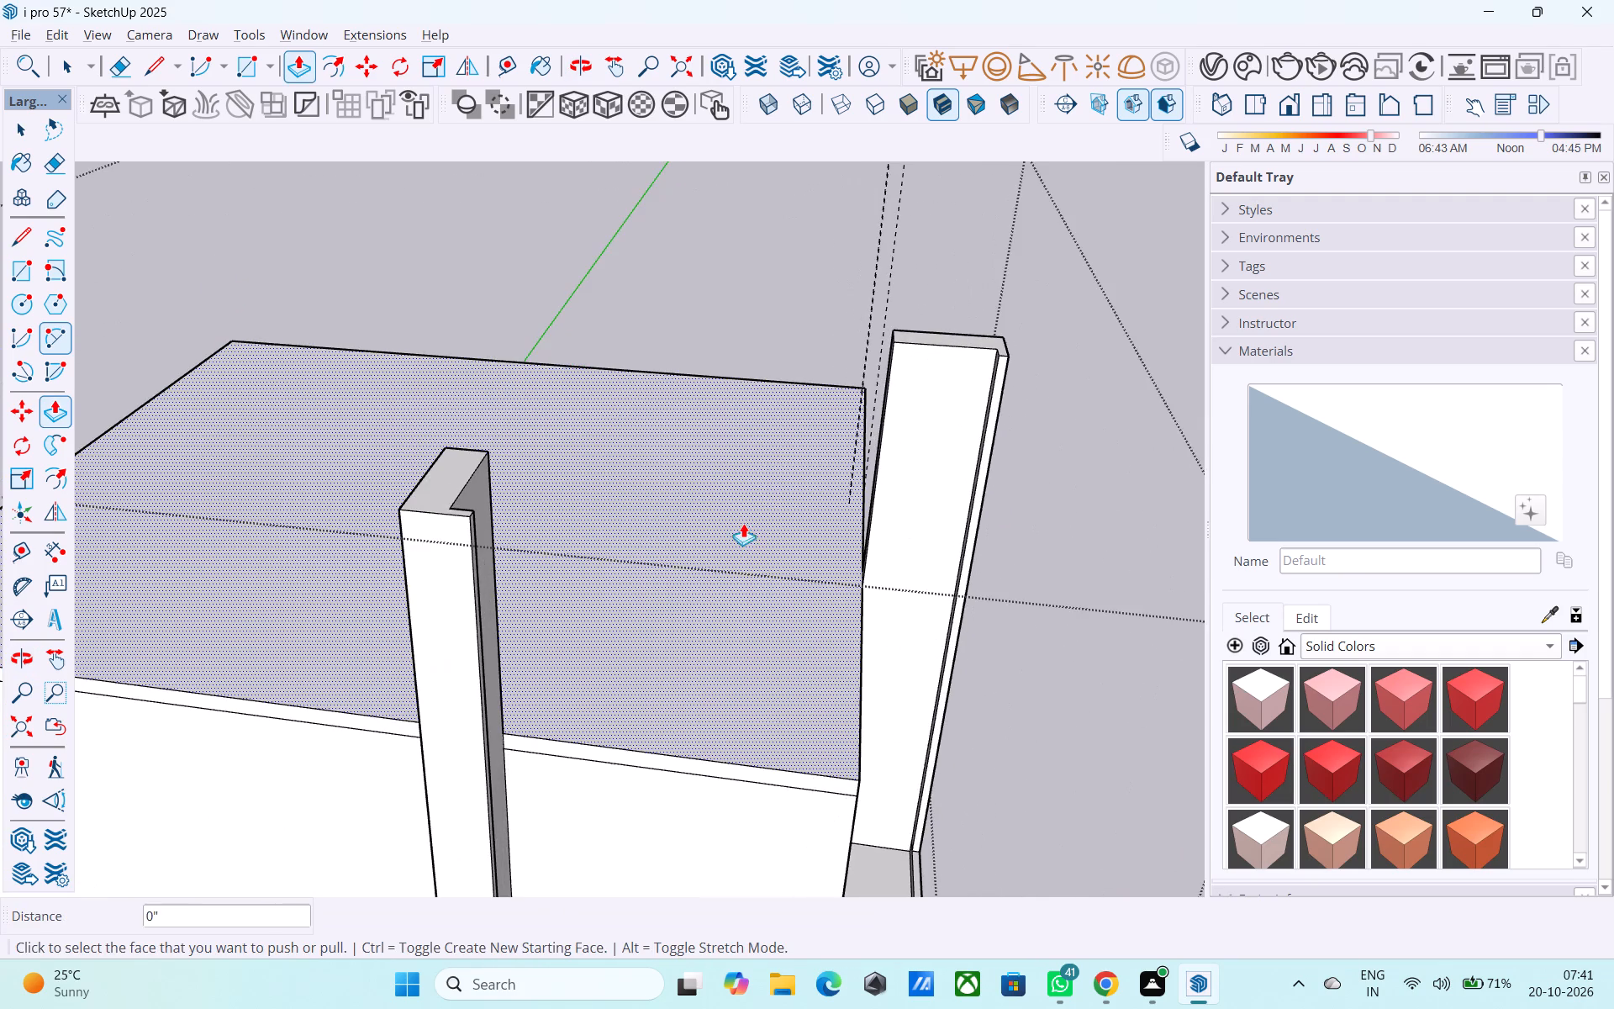
# Copy the roof slab's top edge between the corner and the door-side fin 6" inward across the roof.
pyautogui.press('space')
pyautogui.moveTo(843, 665); pyautogui.dragTo(723, 636, button='middle')
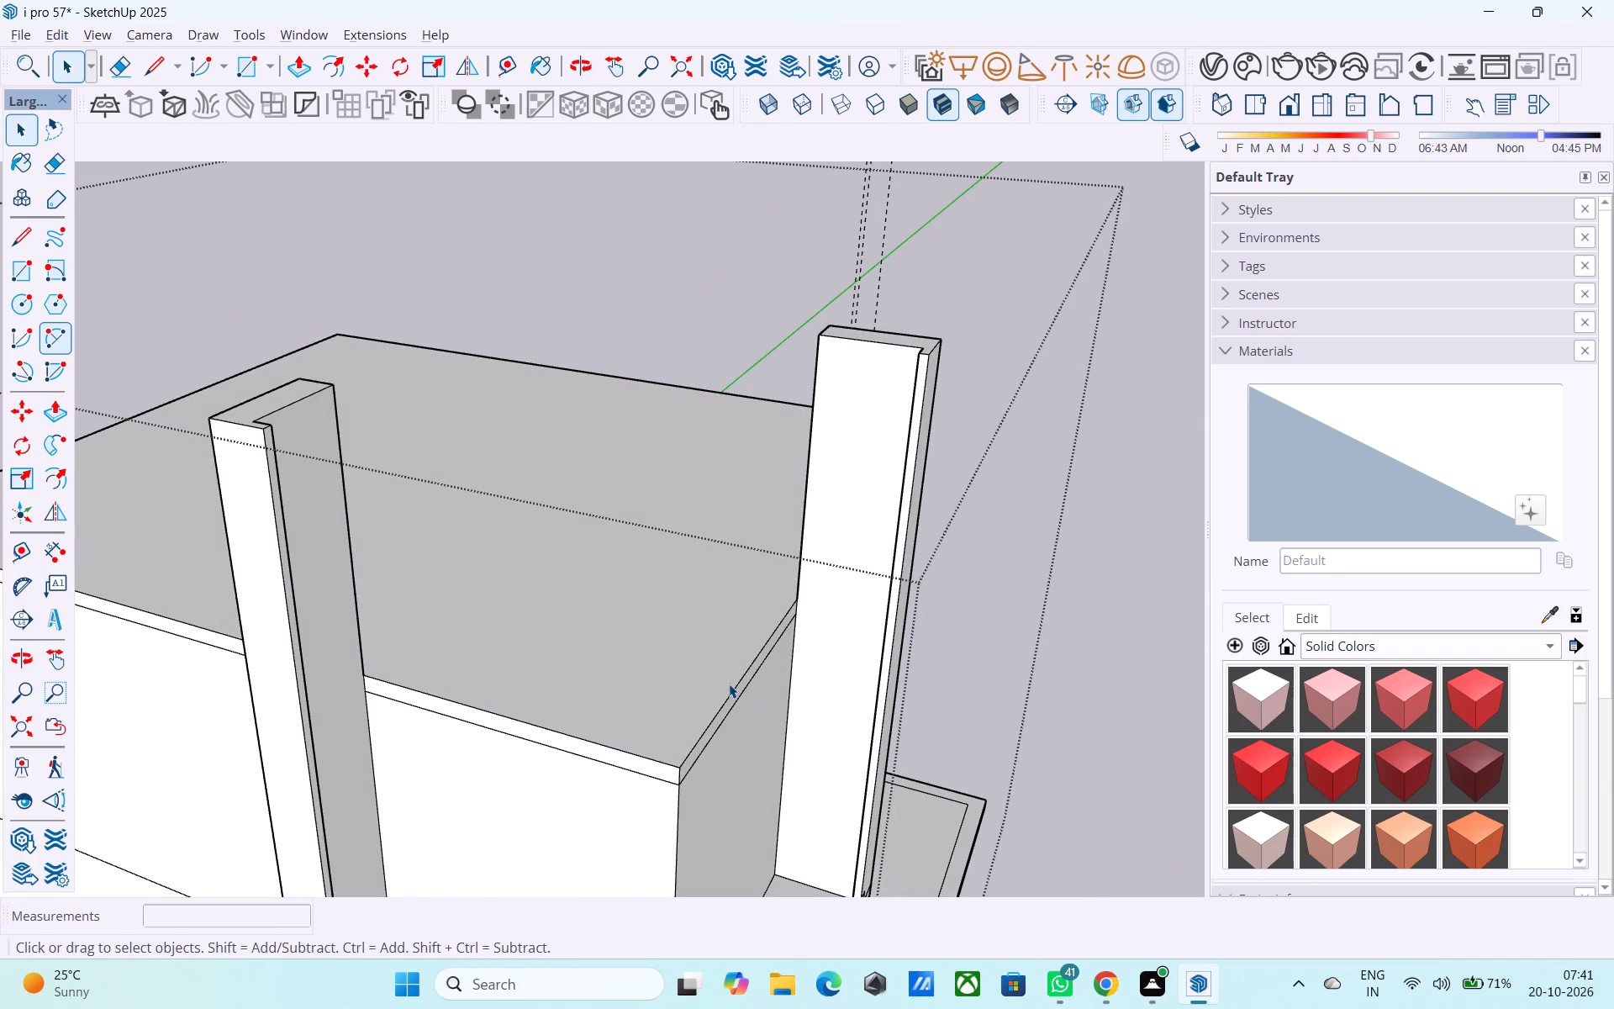
pyautogui.click(732, 686)
pyautogui.press('m')
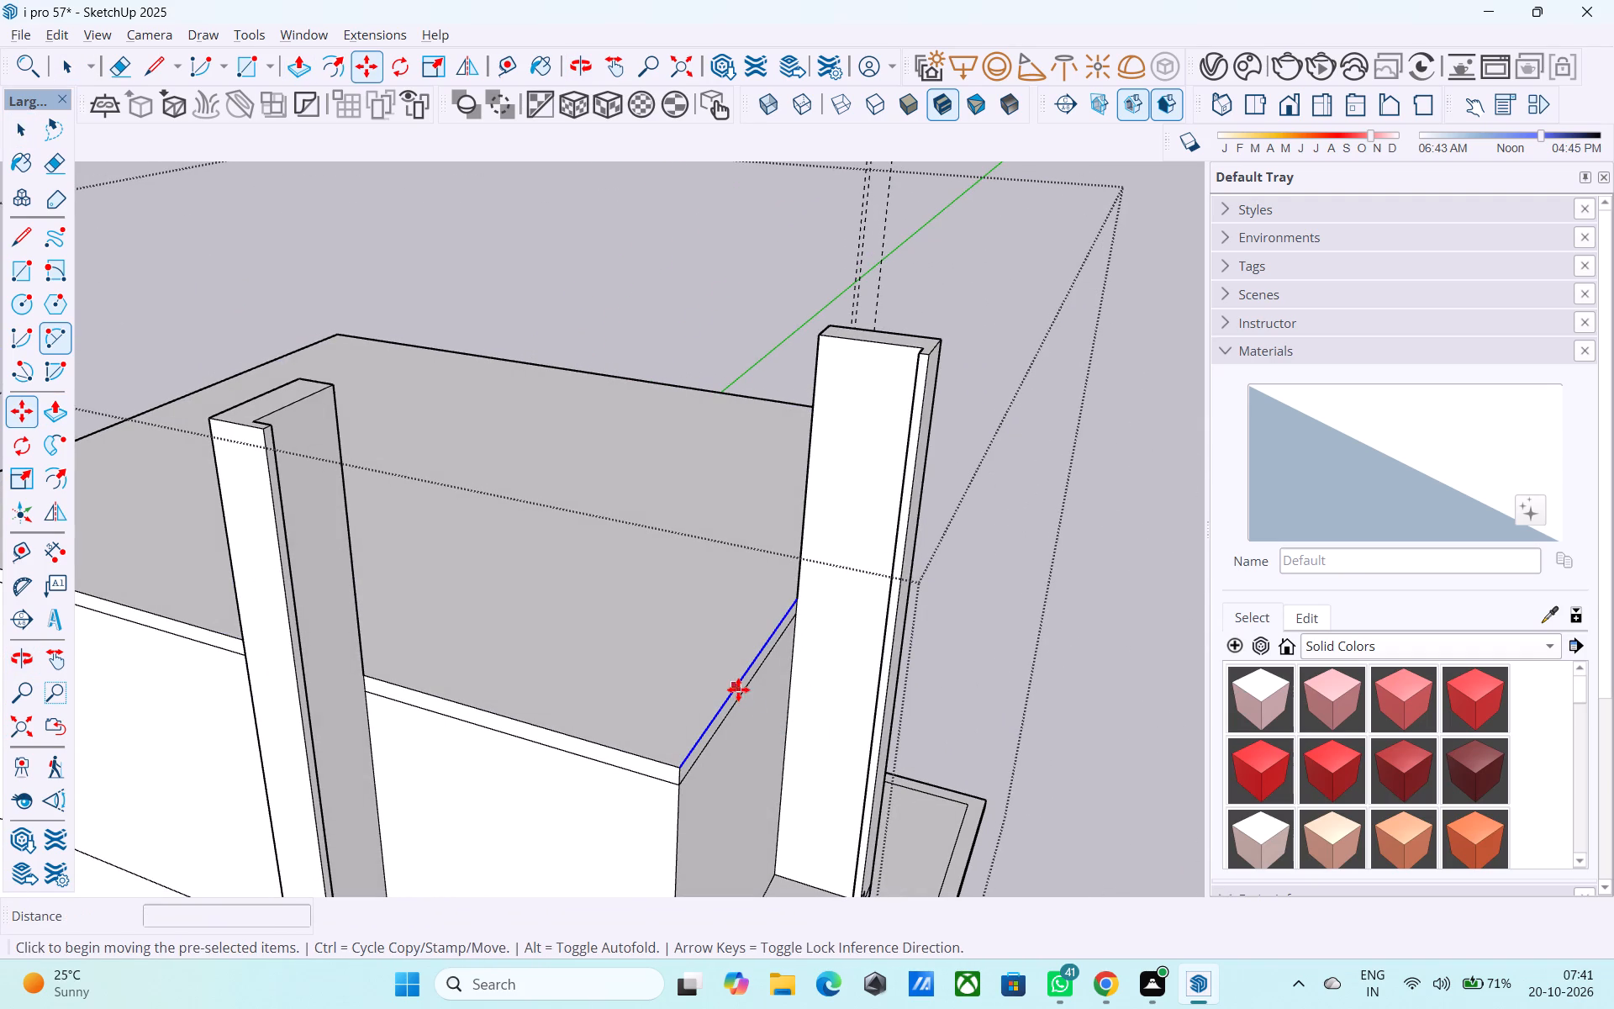
pyautogui.click(685, 759)
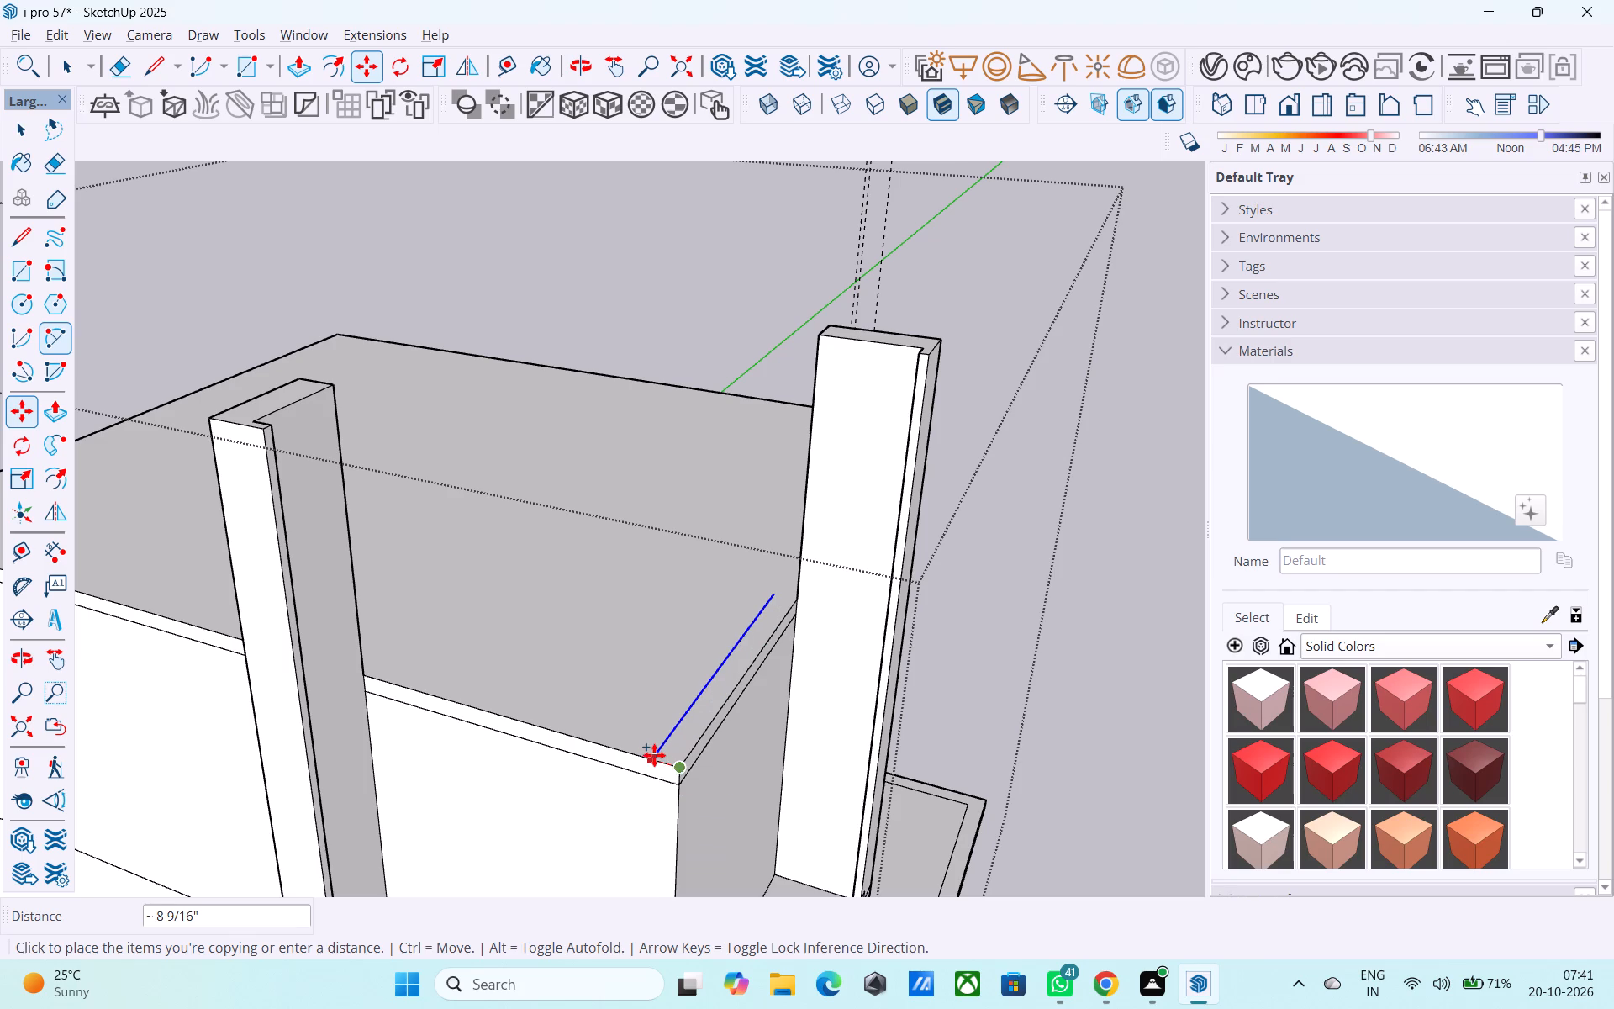
pyautogui.press('6')
pyautogui.hotkey('shift', '"')
pyautogui.press('Return')
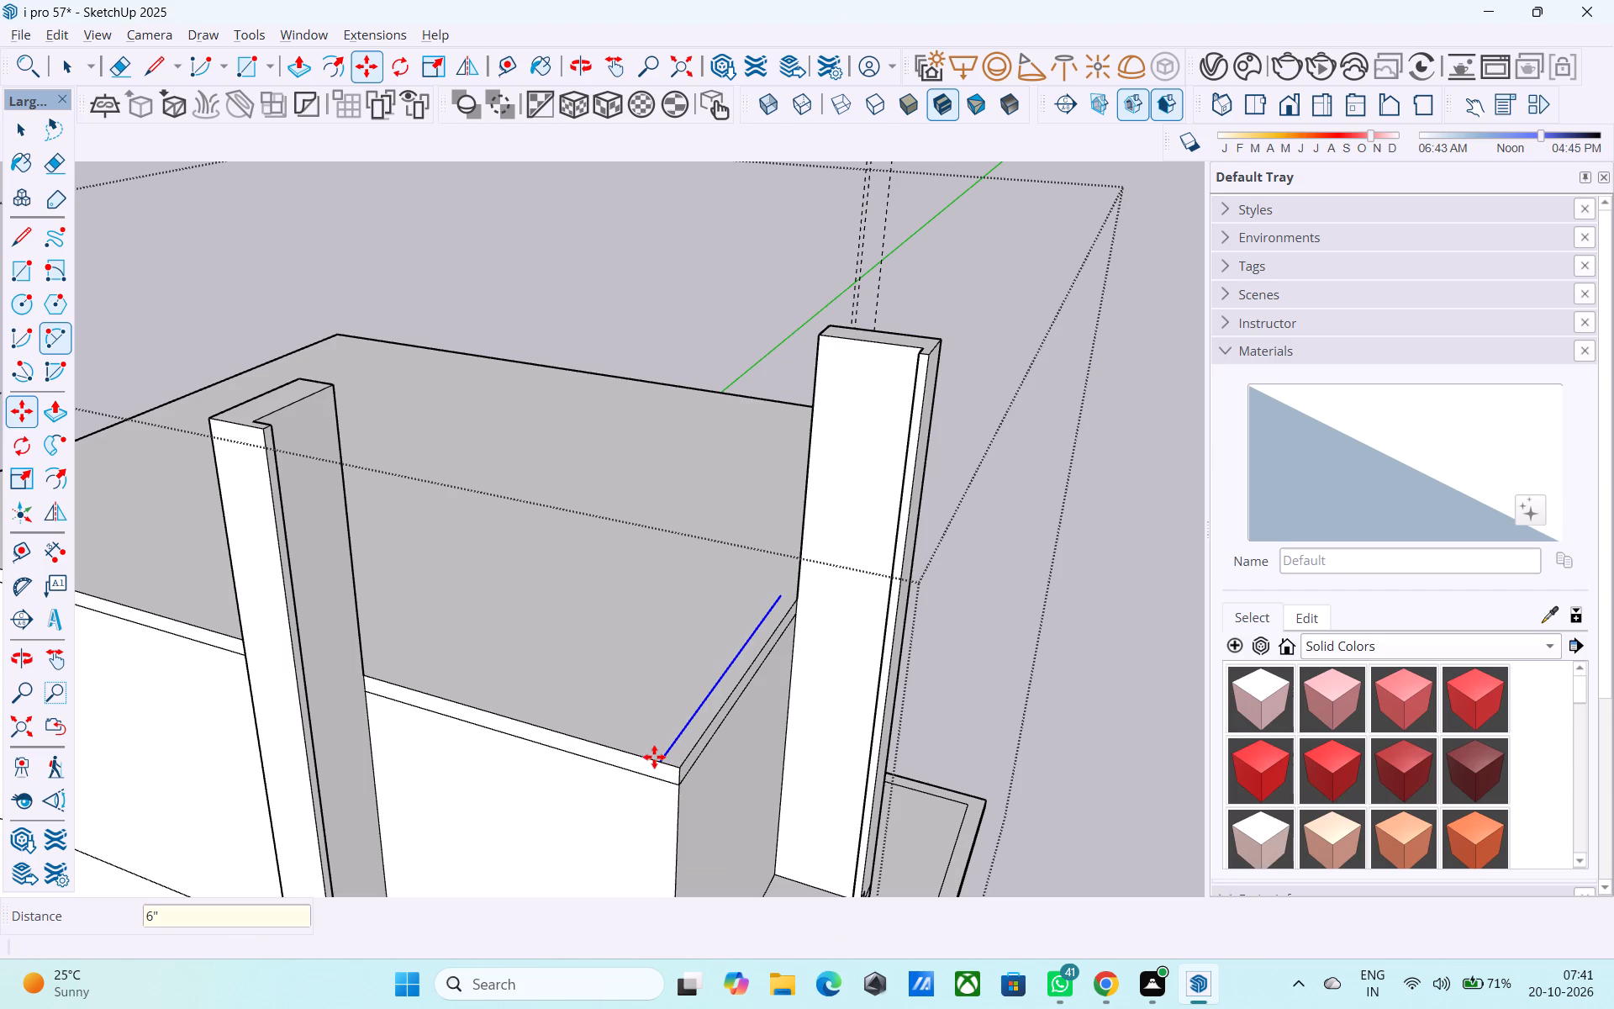
# Copy the roof's other top edge at the corner 6" inward and erase the leftover line ends at the corner.
pyautogui.moveTo(635, 772); pyautogui.dragTo(379, 784, button='middle')
pyautogui.moveTo(483, 652); pyautogui.dragTo(395, 699, button='middle')
pyautogui.scroll(4, 398, 700)
pyautogui.moveTo(374, 763); pyautogui.dragTo(477, 711, button='middle')
pyautogui.scroll(2, 462, 709)
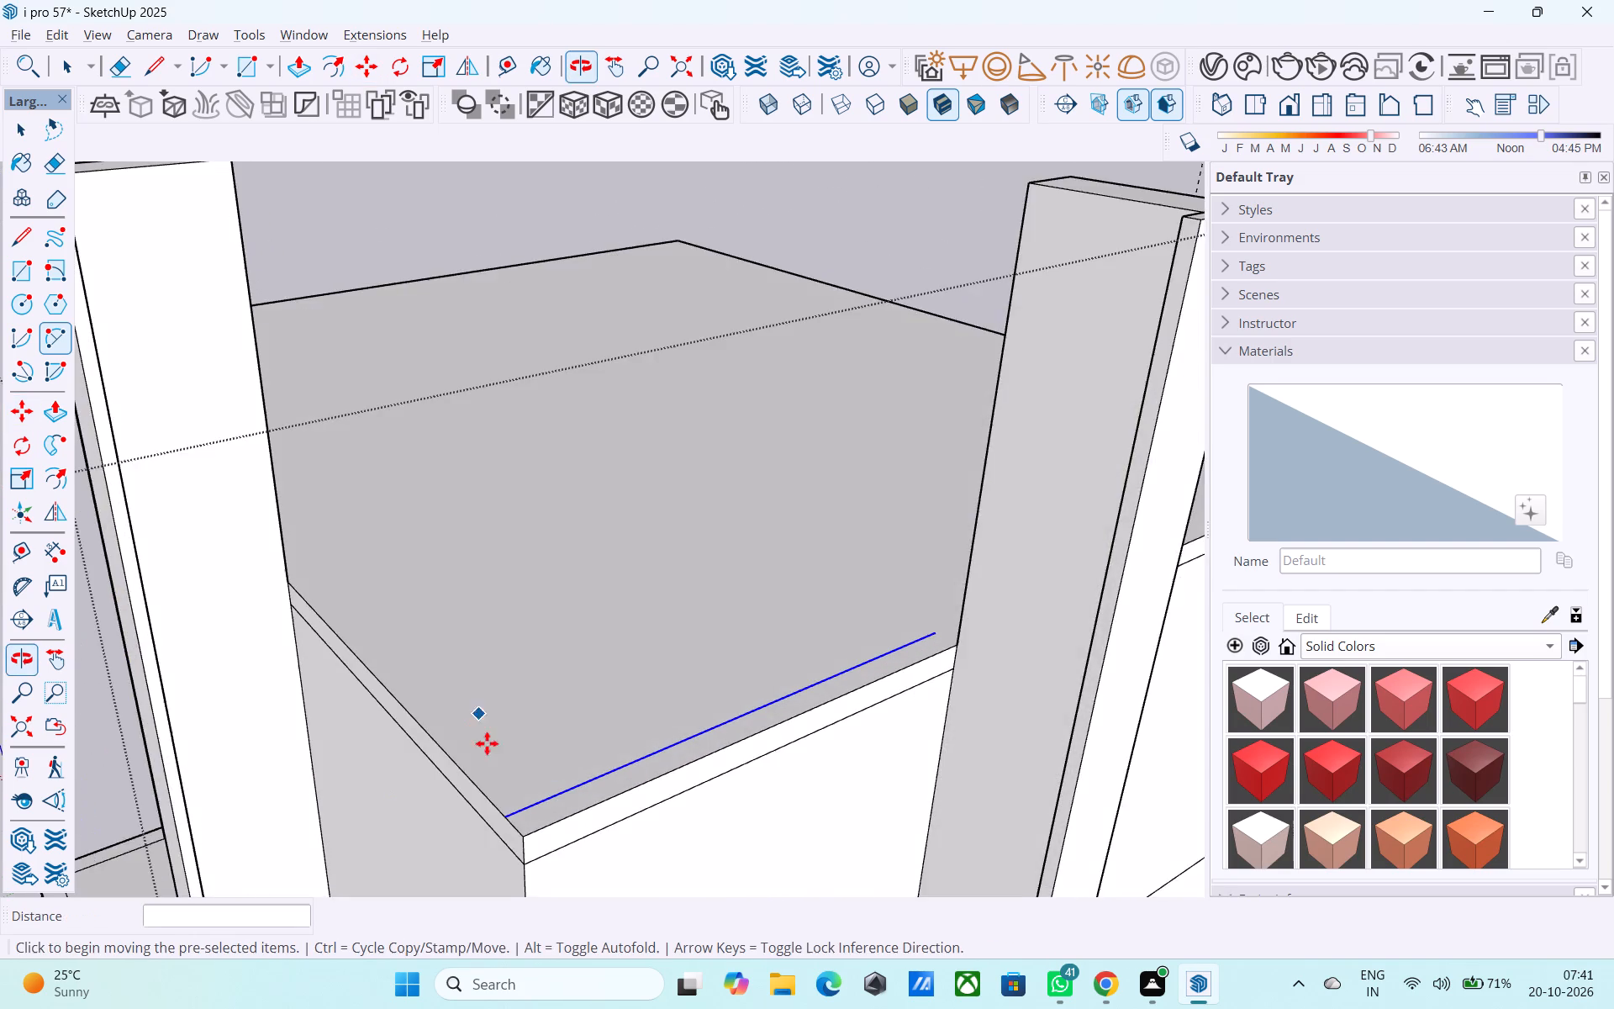
pyautogui.scroll(2, 487, 743)
pyautogui.press('space')
pyautogui.click(496, 816)
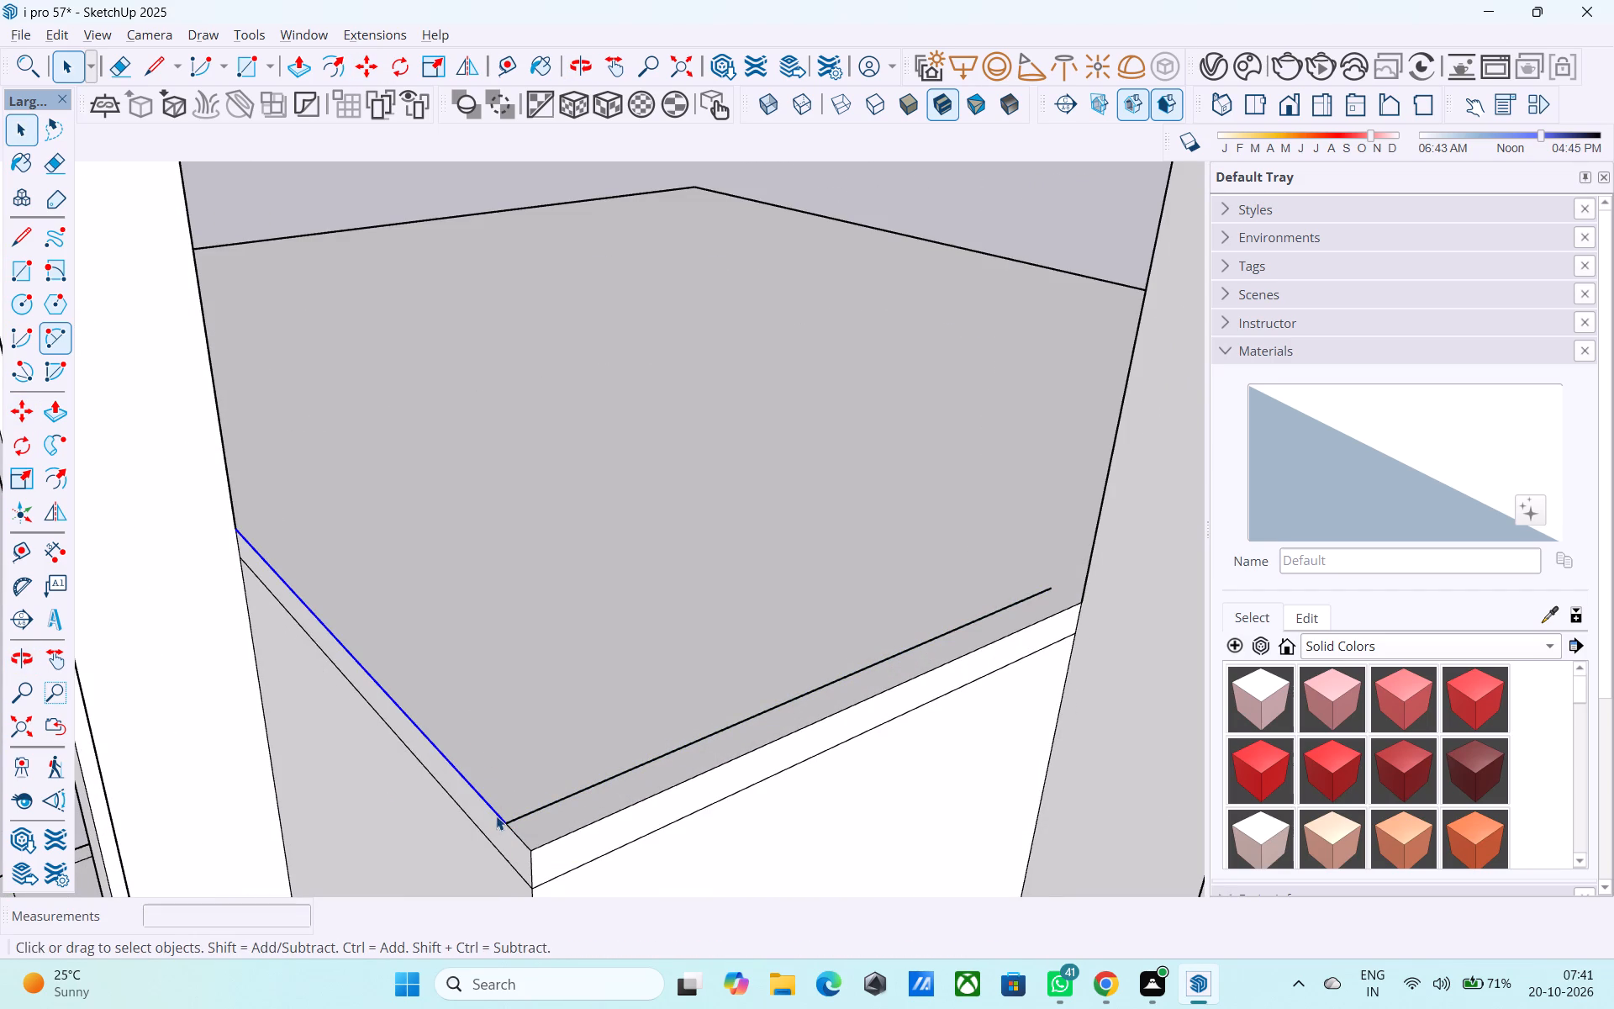
pyautogui.press('m')
pyautogui.click(510, 827)
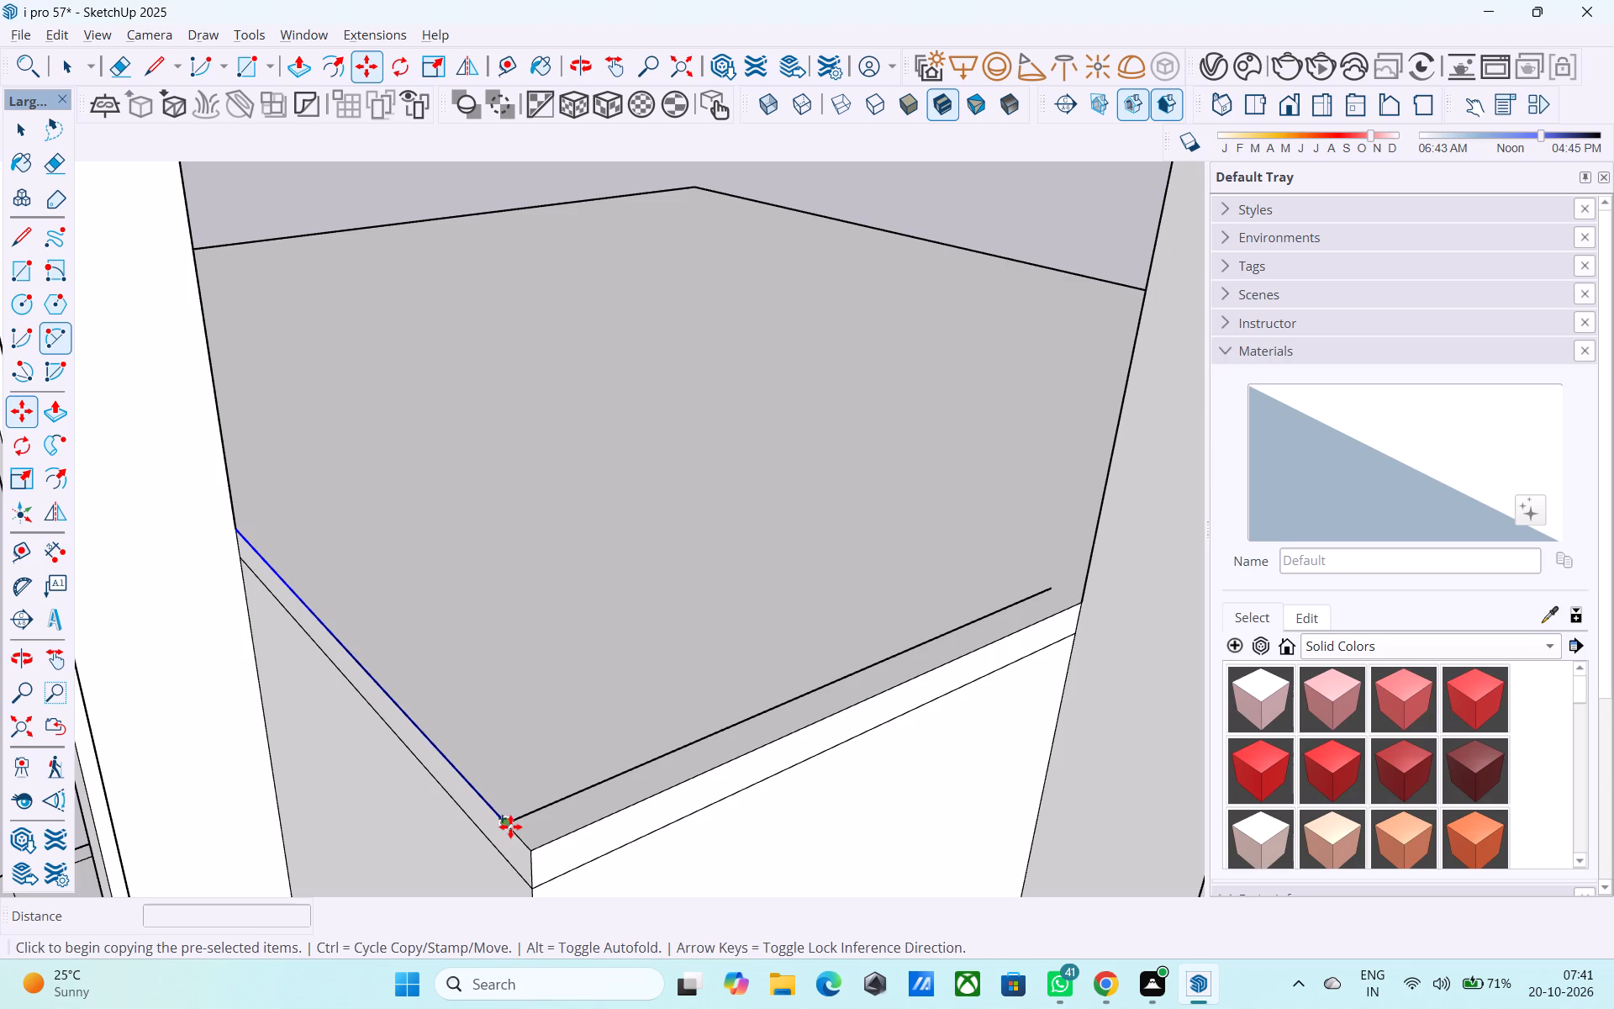
pyautogui.click(551, 804)
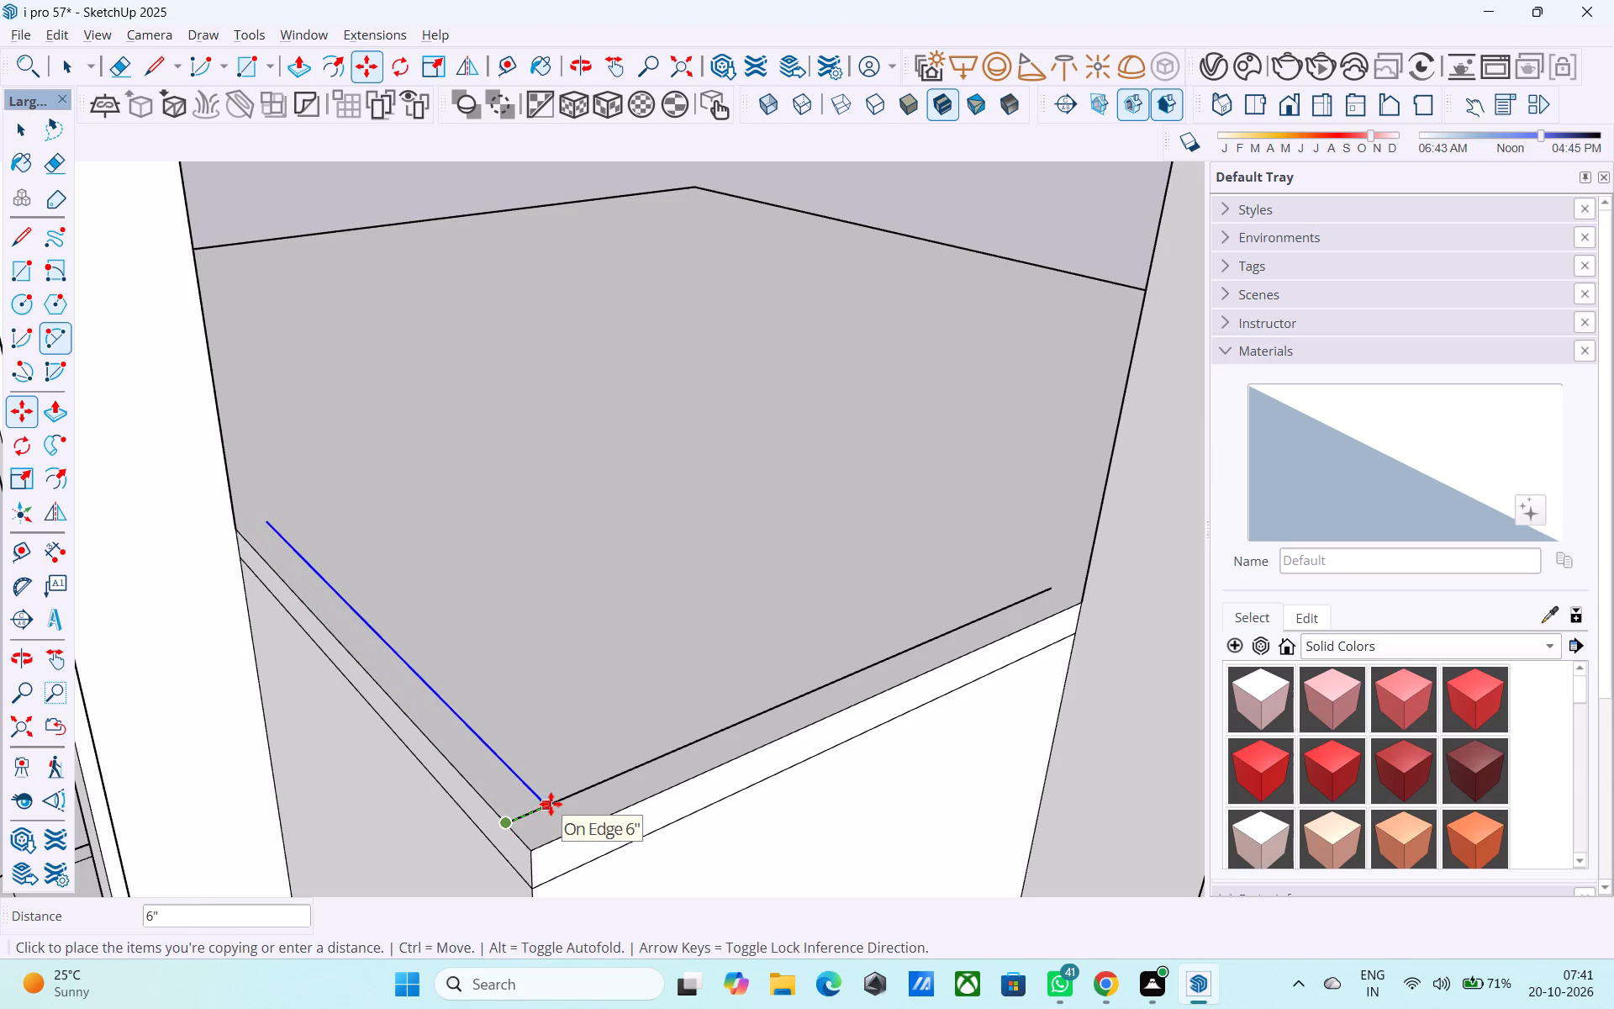
pyautogui.press('e')
pyautogui.moveTo(533, 816); pyautogui.dragTo(501, 795)
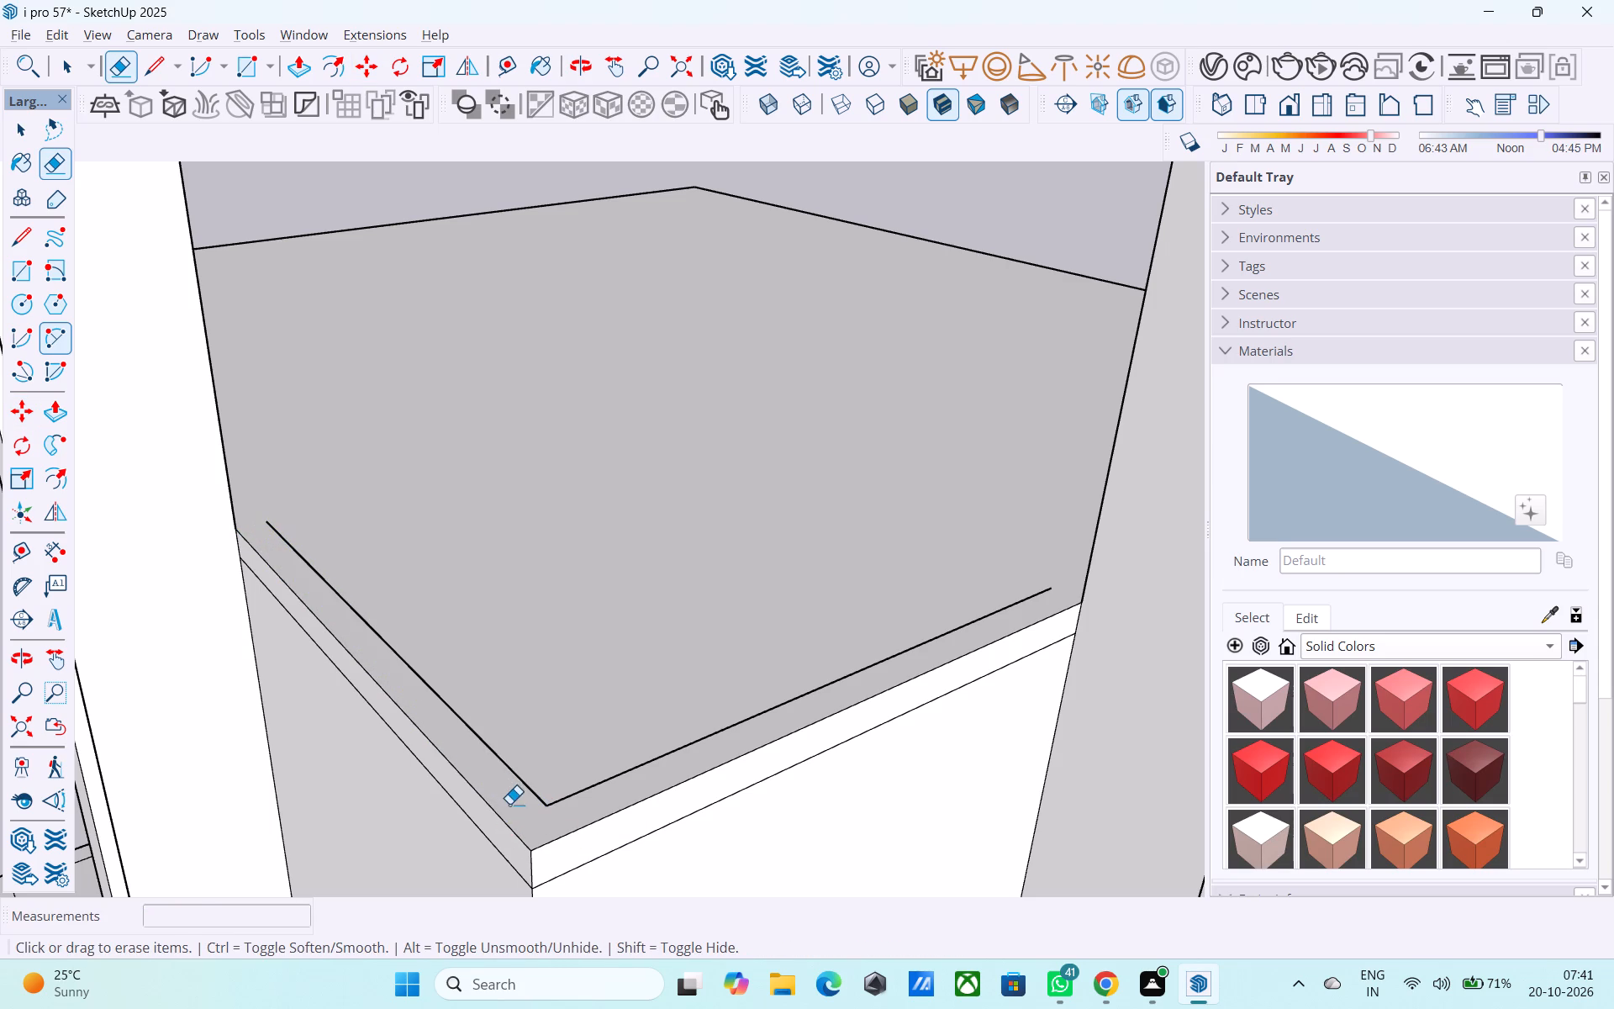
# Draw 6" lines from both ends of the copied edges to the roof's outer edges, closing an L-shaped strip between the fins.
pyautogui.press('l')
pyautogui.click(270, 520)
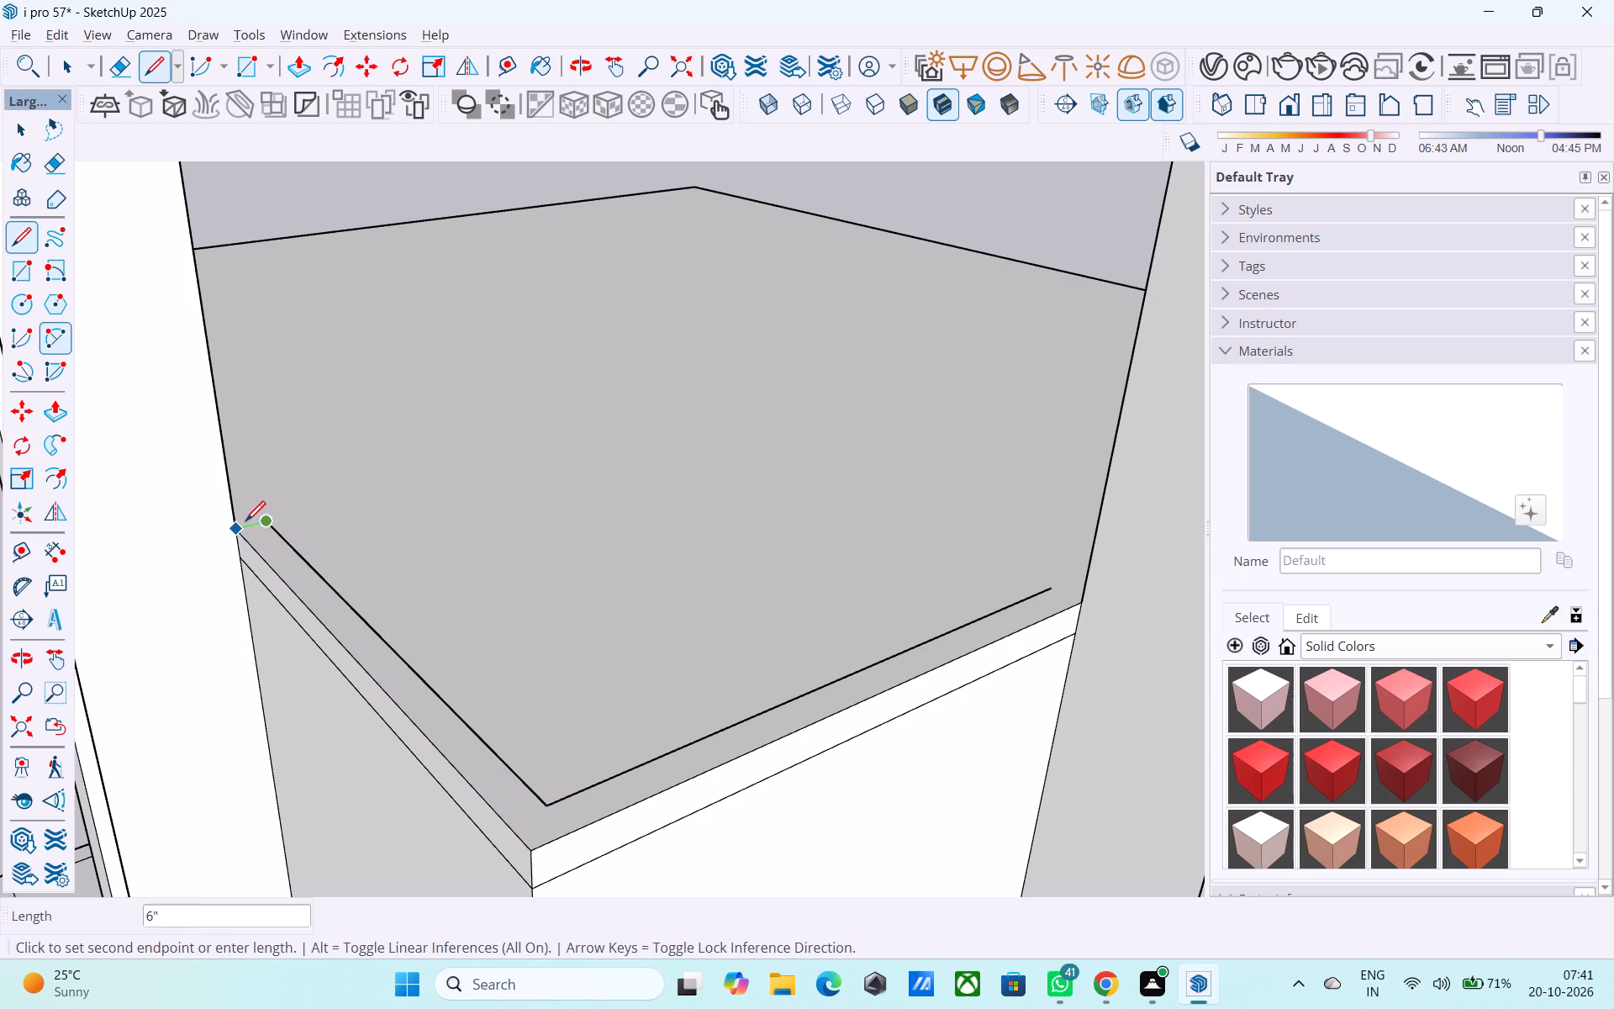
pyautogui.click(245, 526)
pyautogui.moveTo(480, 575); pyautogui.dragTo(944, 628, button='middle')
pyautogui.scroll(1, 947, 630)
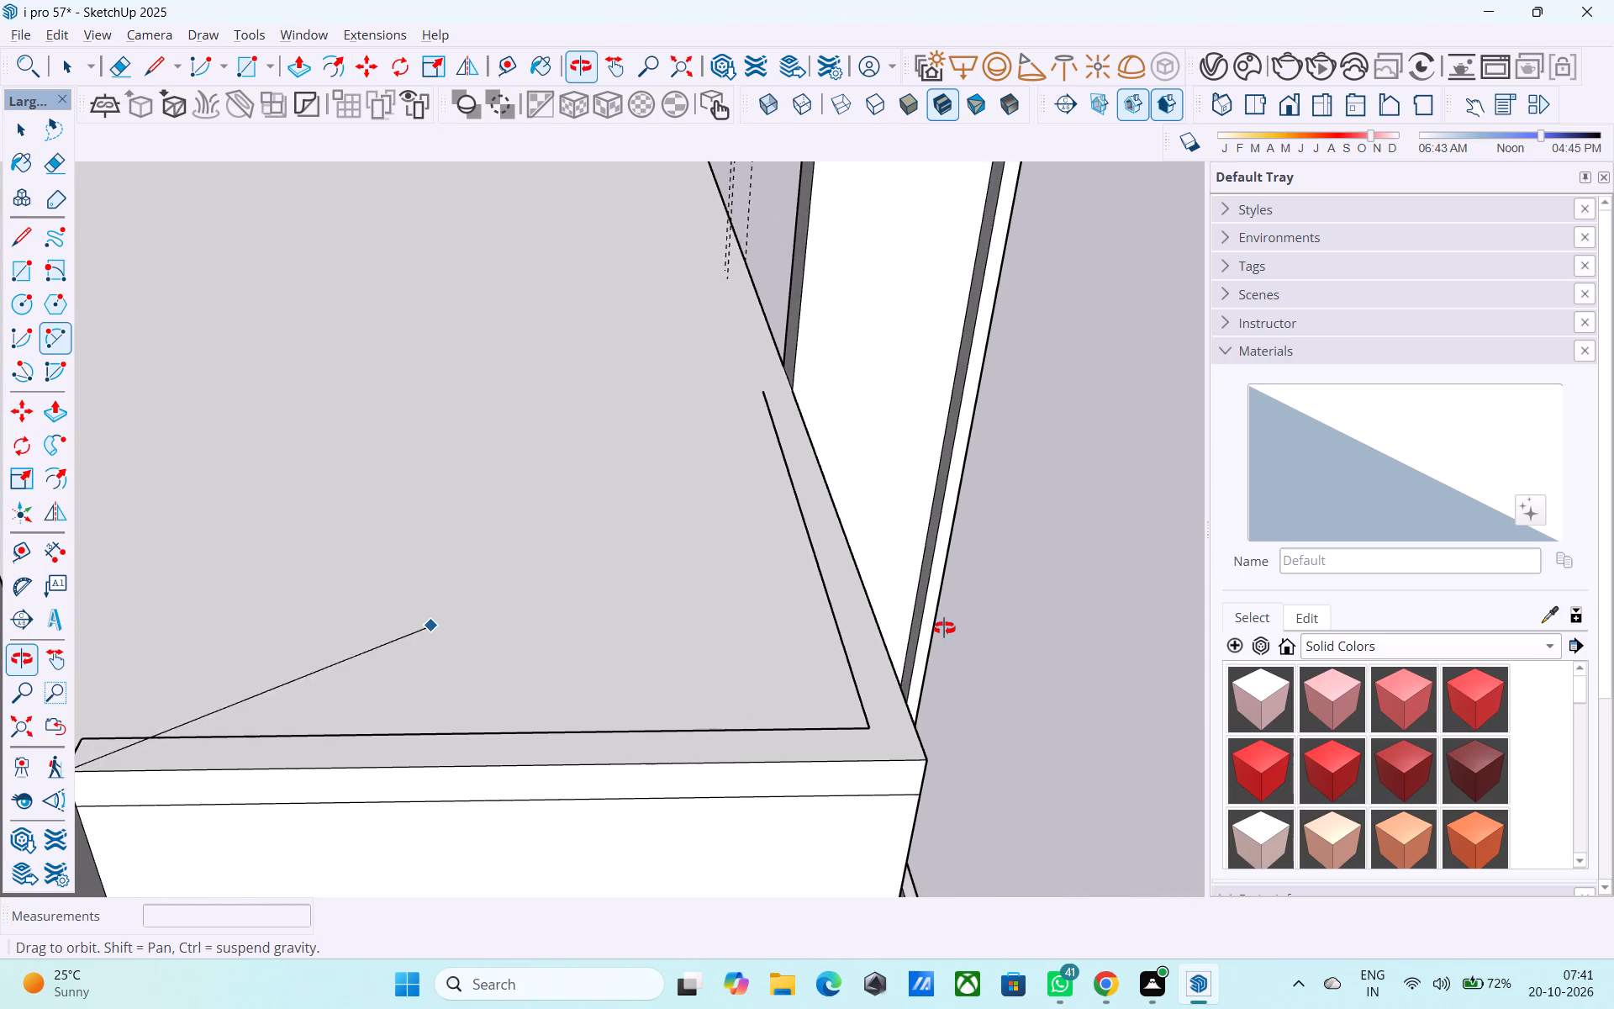
pyautogui.moveTo(944, 628); pyautogui.dragTo(942, 628, button='middle')
pyautogui.press('l')
pyautogui.click(767, 389)
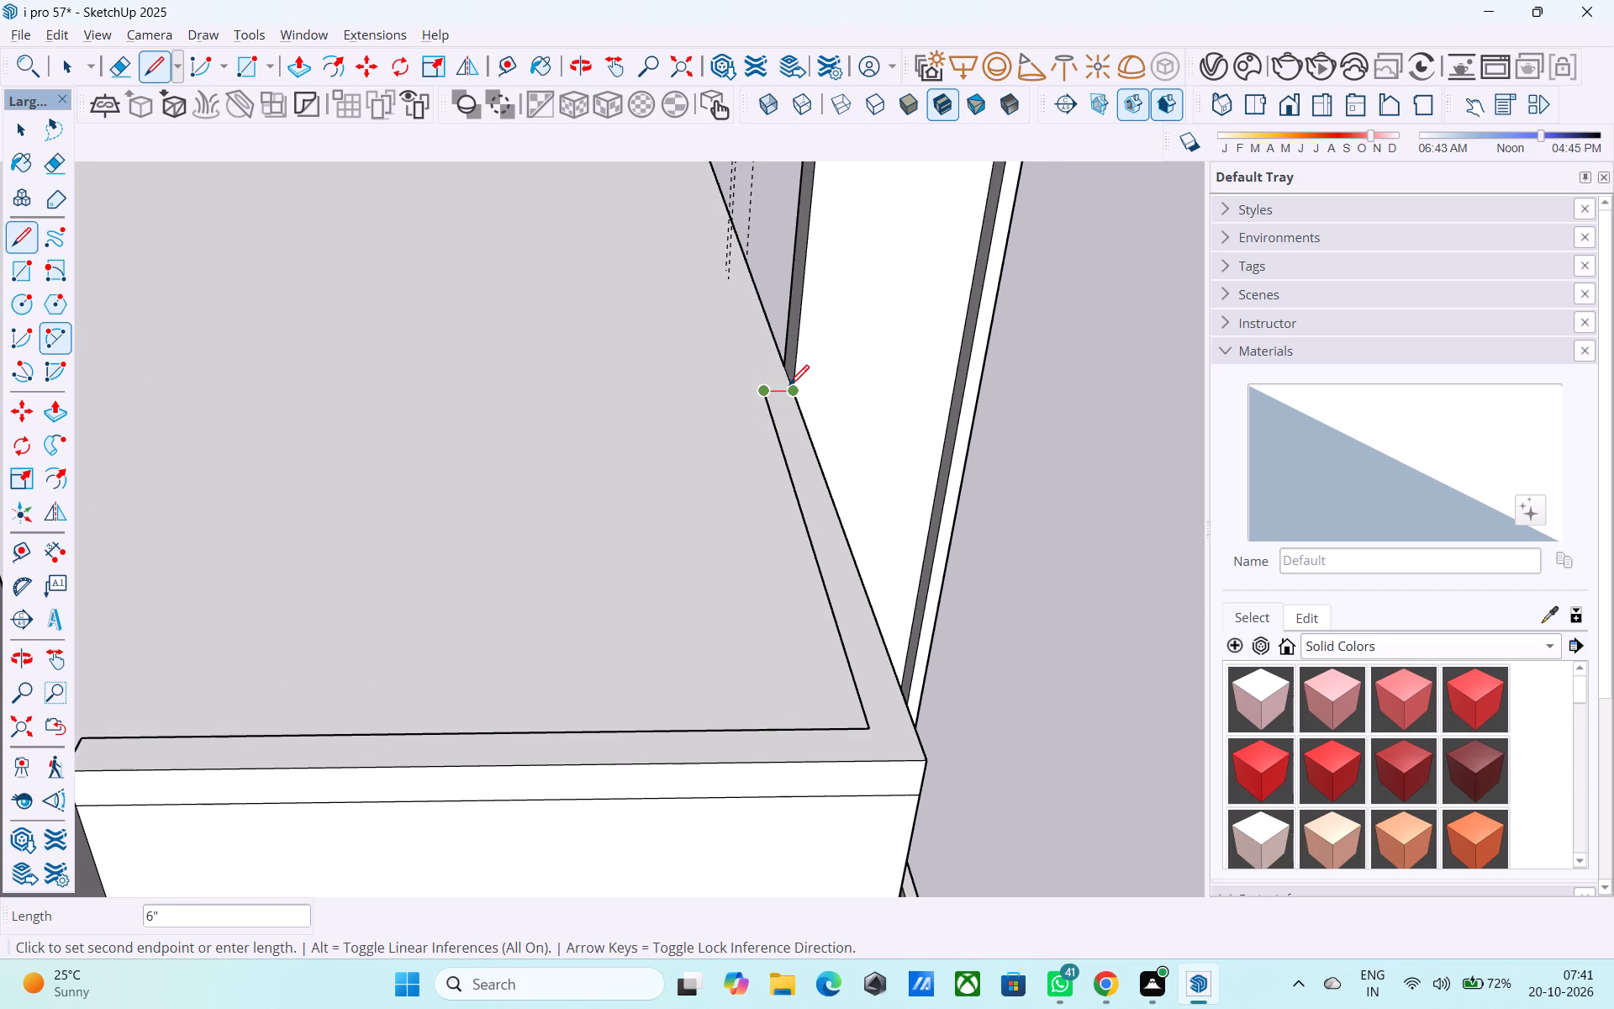
pyautogui.click(789, 387)
pyautogui.moveTo(800, 563); pyautogui.dragTo(753, 557, button='middle')
pyautogui.press('space')
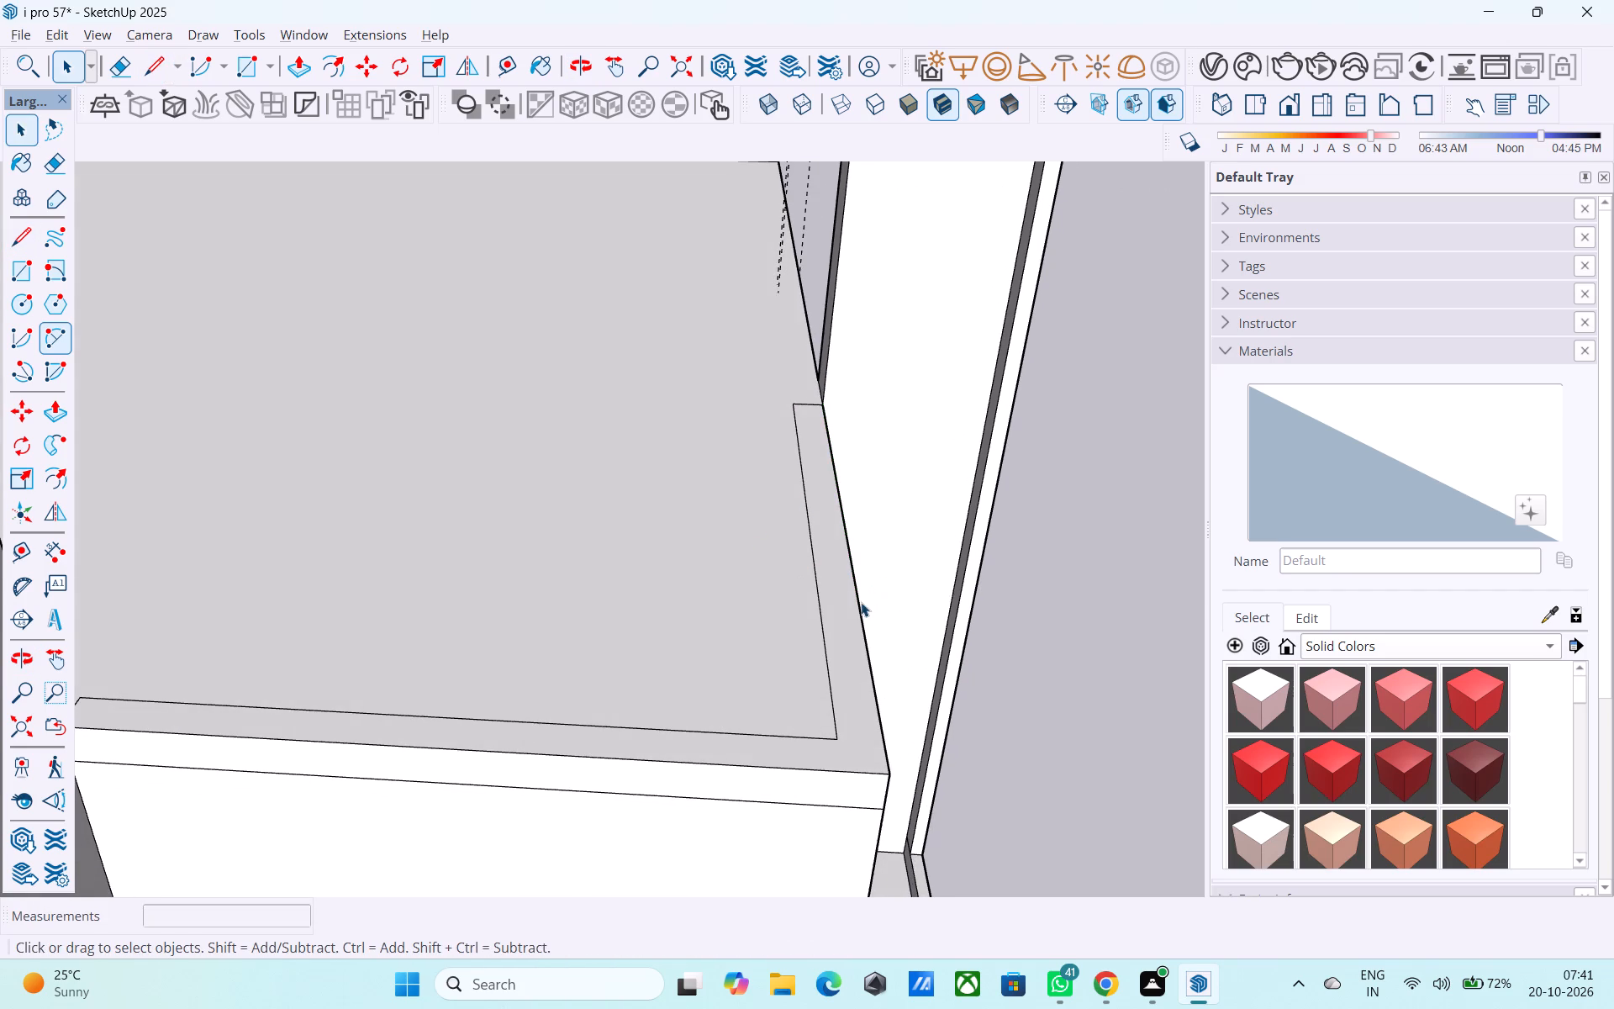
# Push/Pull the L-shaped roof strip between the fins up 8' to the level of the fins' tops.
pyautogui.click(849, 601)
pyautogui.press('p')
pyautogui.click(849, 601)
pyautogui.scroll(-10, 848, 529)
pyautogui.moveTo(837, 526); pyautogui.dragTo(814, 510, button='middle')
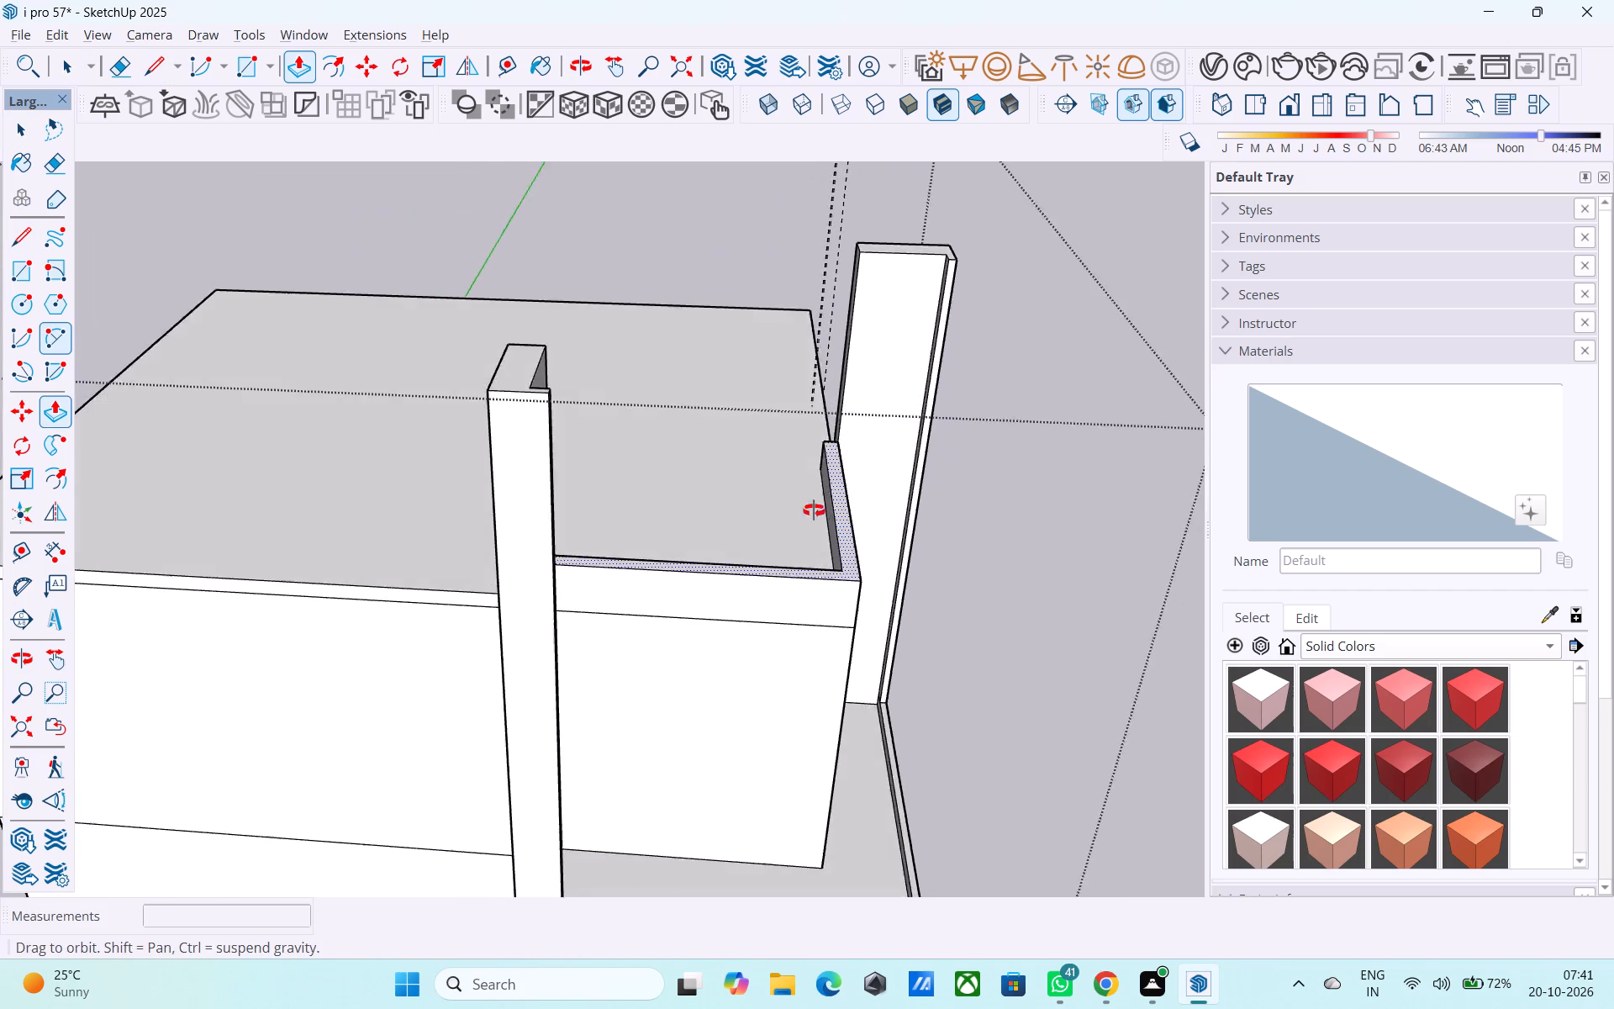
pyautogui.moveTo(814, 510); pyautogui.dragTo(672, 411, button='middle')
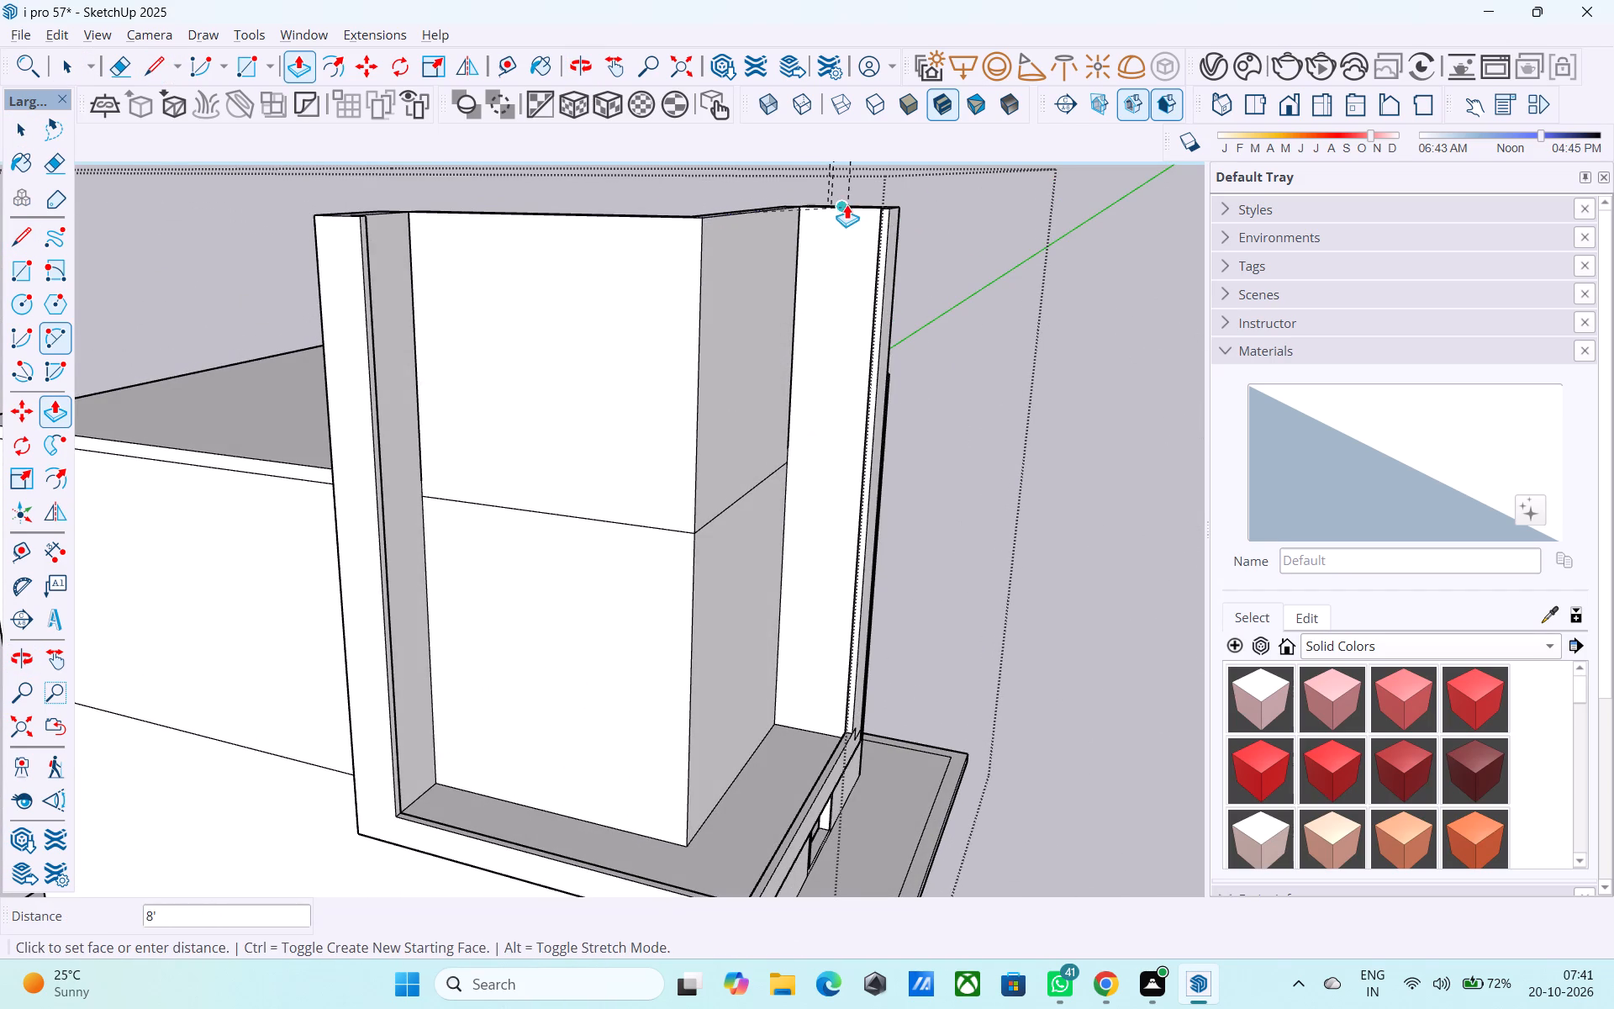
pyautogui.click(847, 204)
# Examine the raised corner wall between the fins and the whole house from low and high angles.
pyautogui.moveTo(829, 216); pyautogui.dragTo(759, 151, button='middle')
pyautogui.scroll(-8, 717, 449)
pyautogui.moveTo(704, 557); pyautogui.dragTo(672, 484, button='middle')
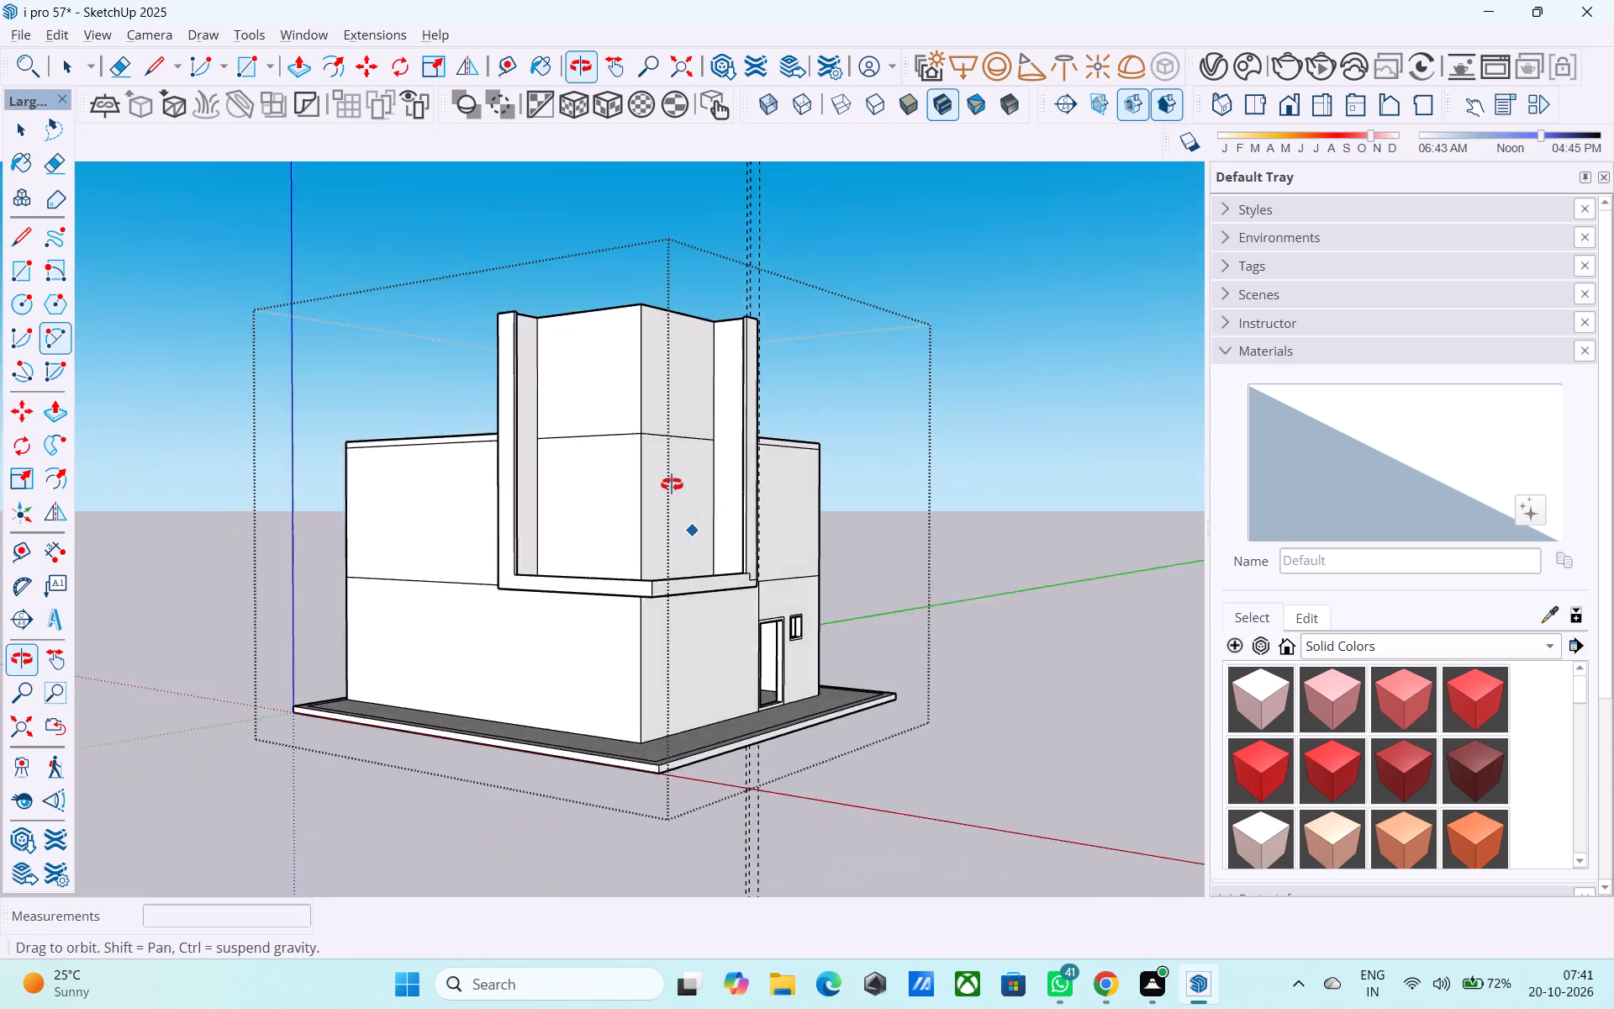
pyautogui.moveTo(672, 484); pyautogui.dragTo(609, 402, button='middle')
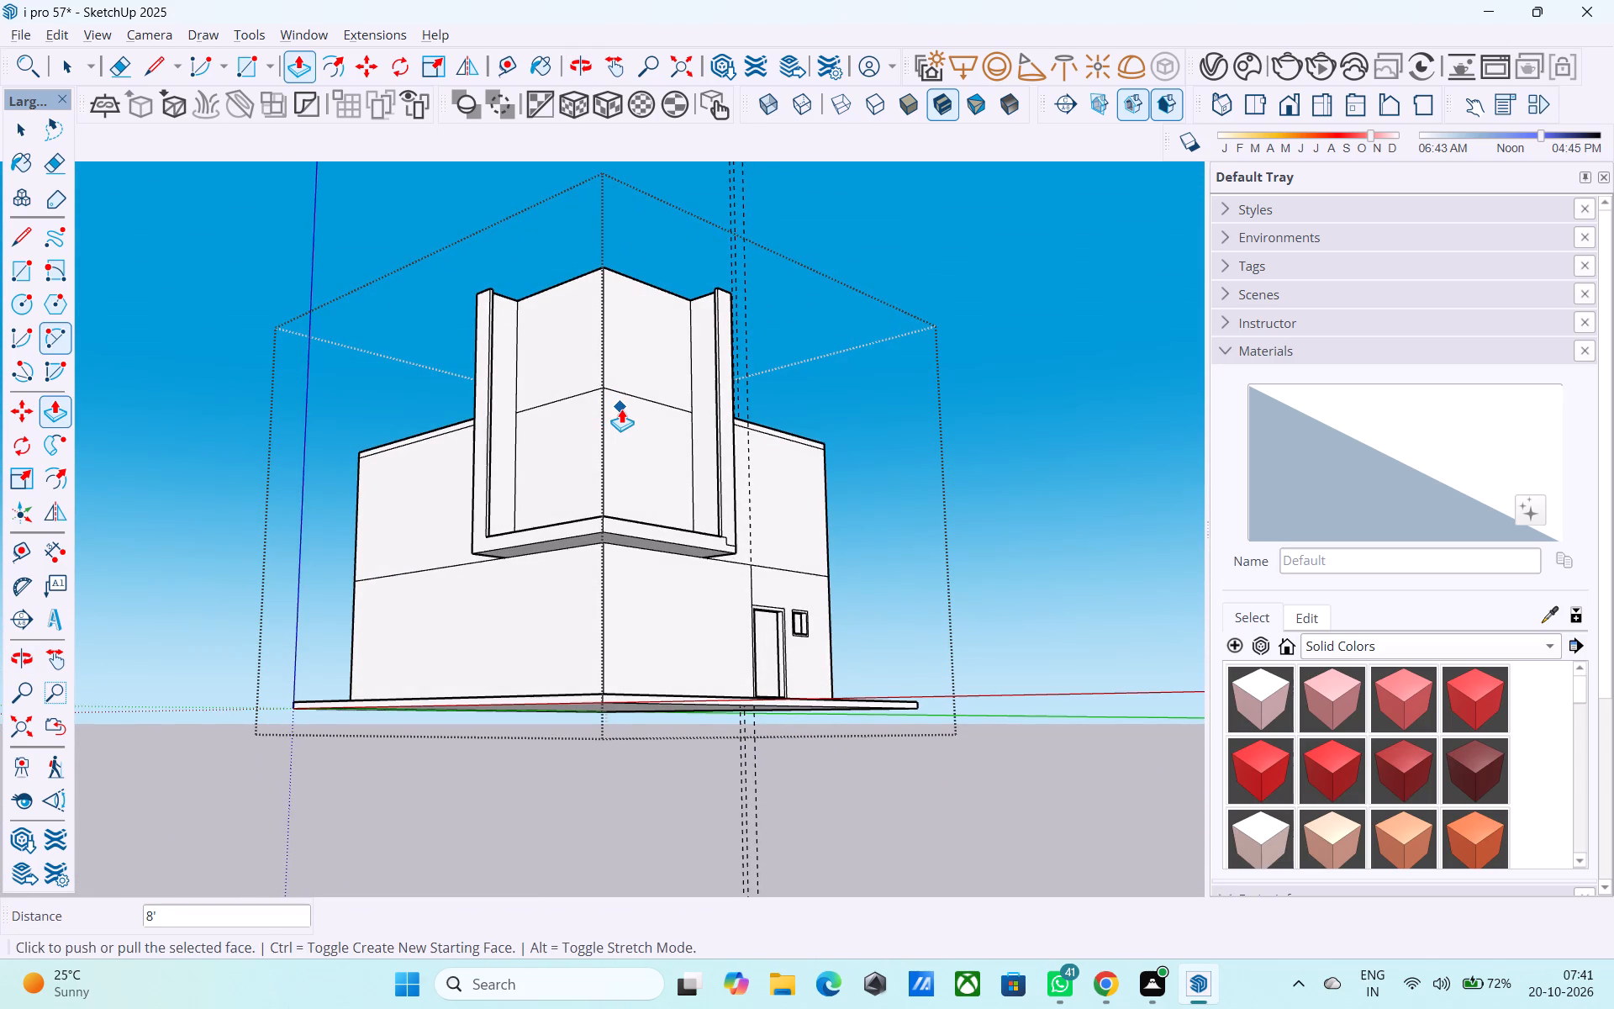
pyautogui.moveTo(615, 402); pyautogui.dragTo(660, 457, button='middle')
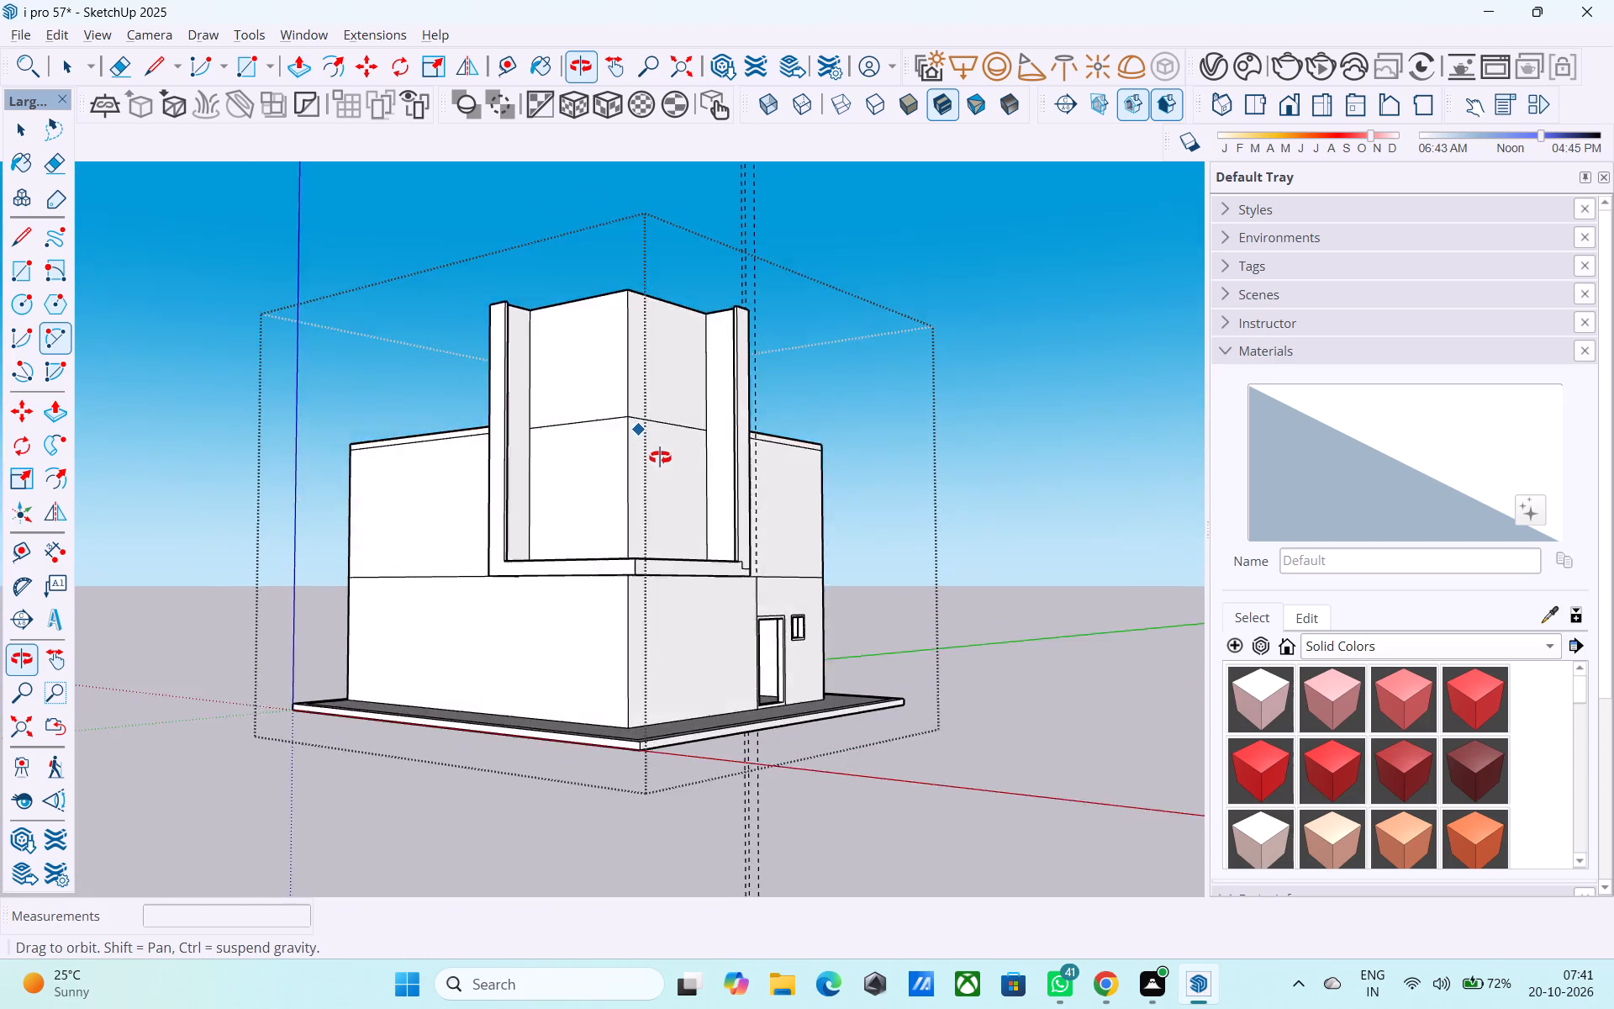
pyautogui.moveTo(660, 457); pyautogui.dragTo(702, 744, button='middle')
pyautogui.scroll(-2, 662, 795)
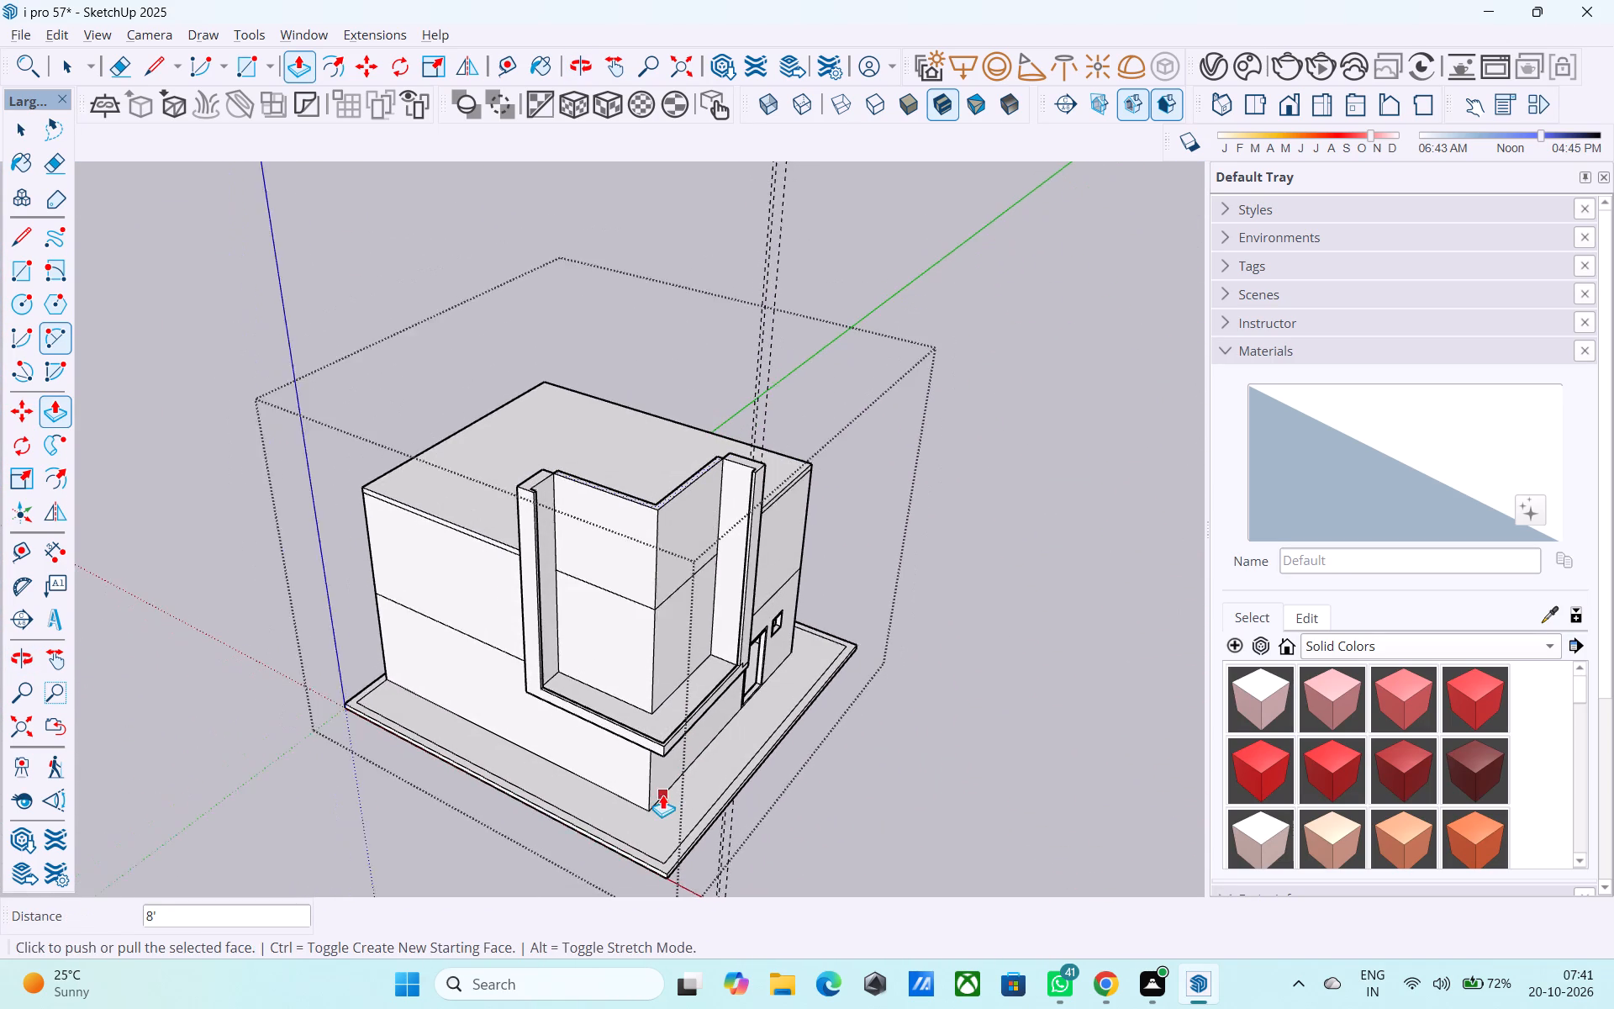
pyautogui.scroll(-1, 642, 806)
pyautogui.scroll(4, 675, 622)
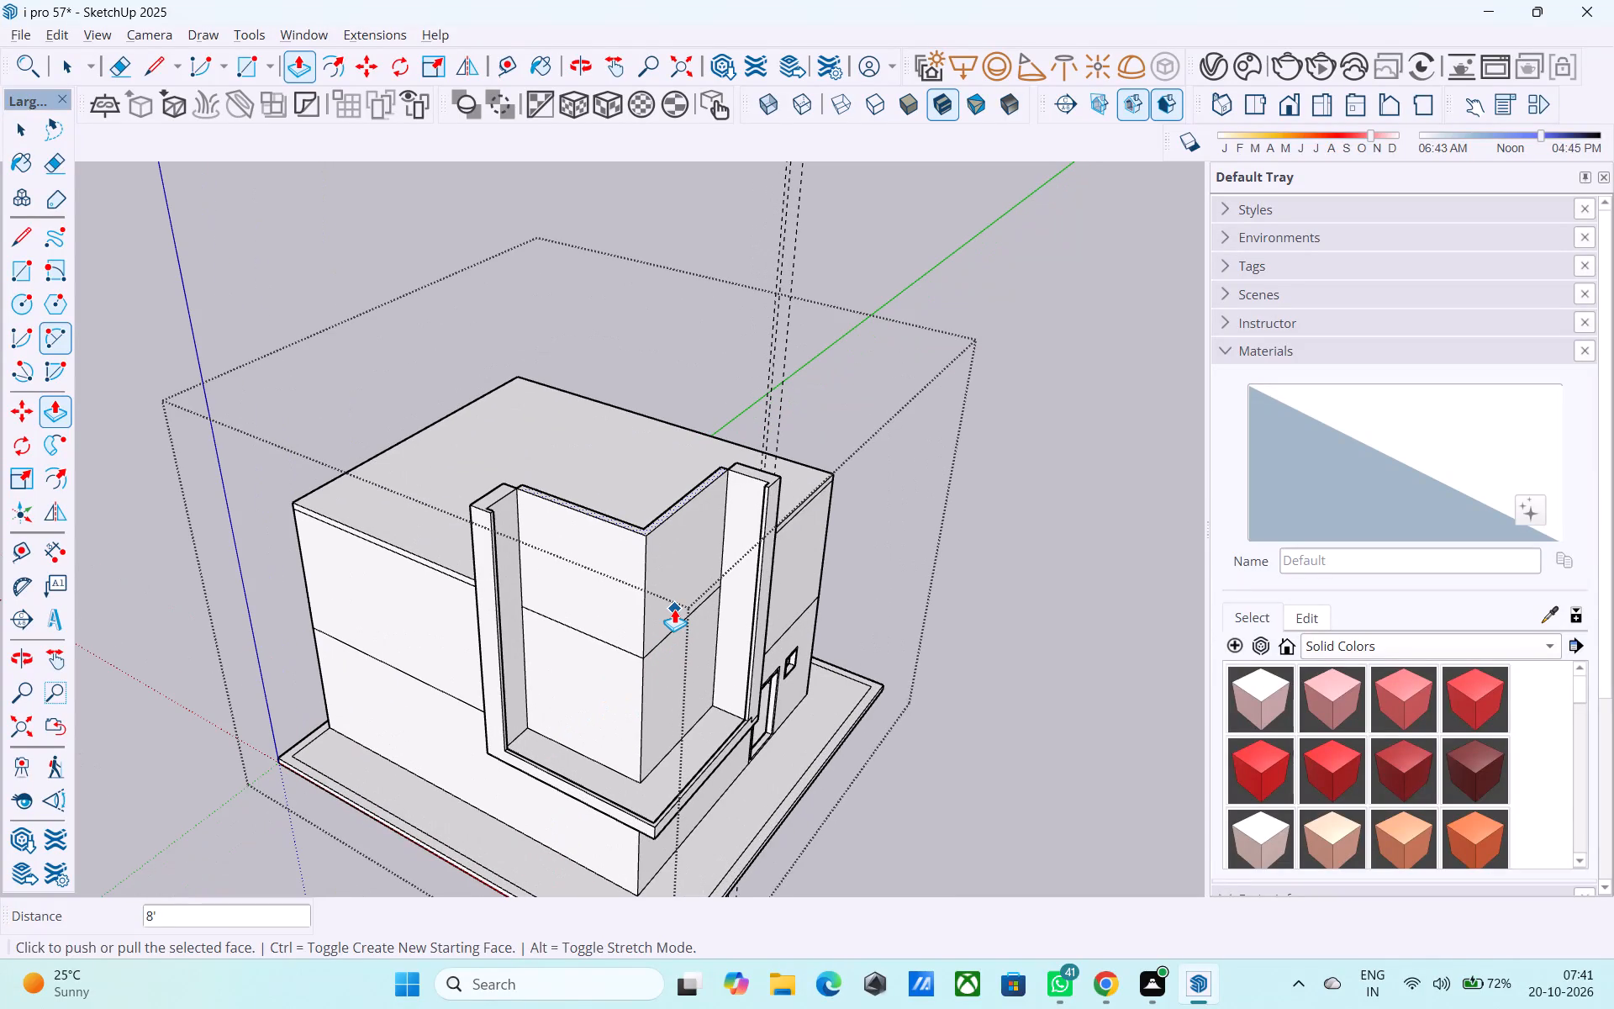
pyautogui.scroll(-2, 674, 609)
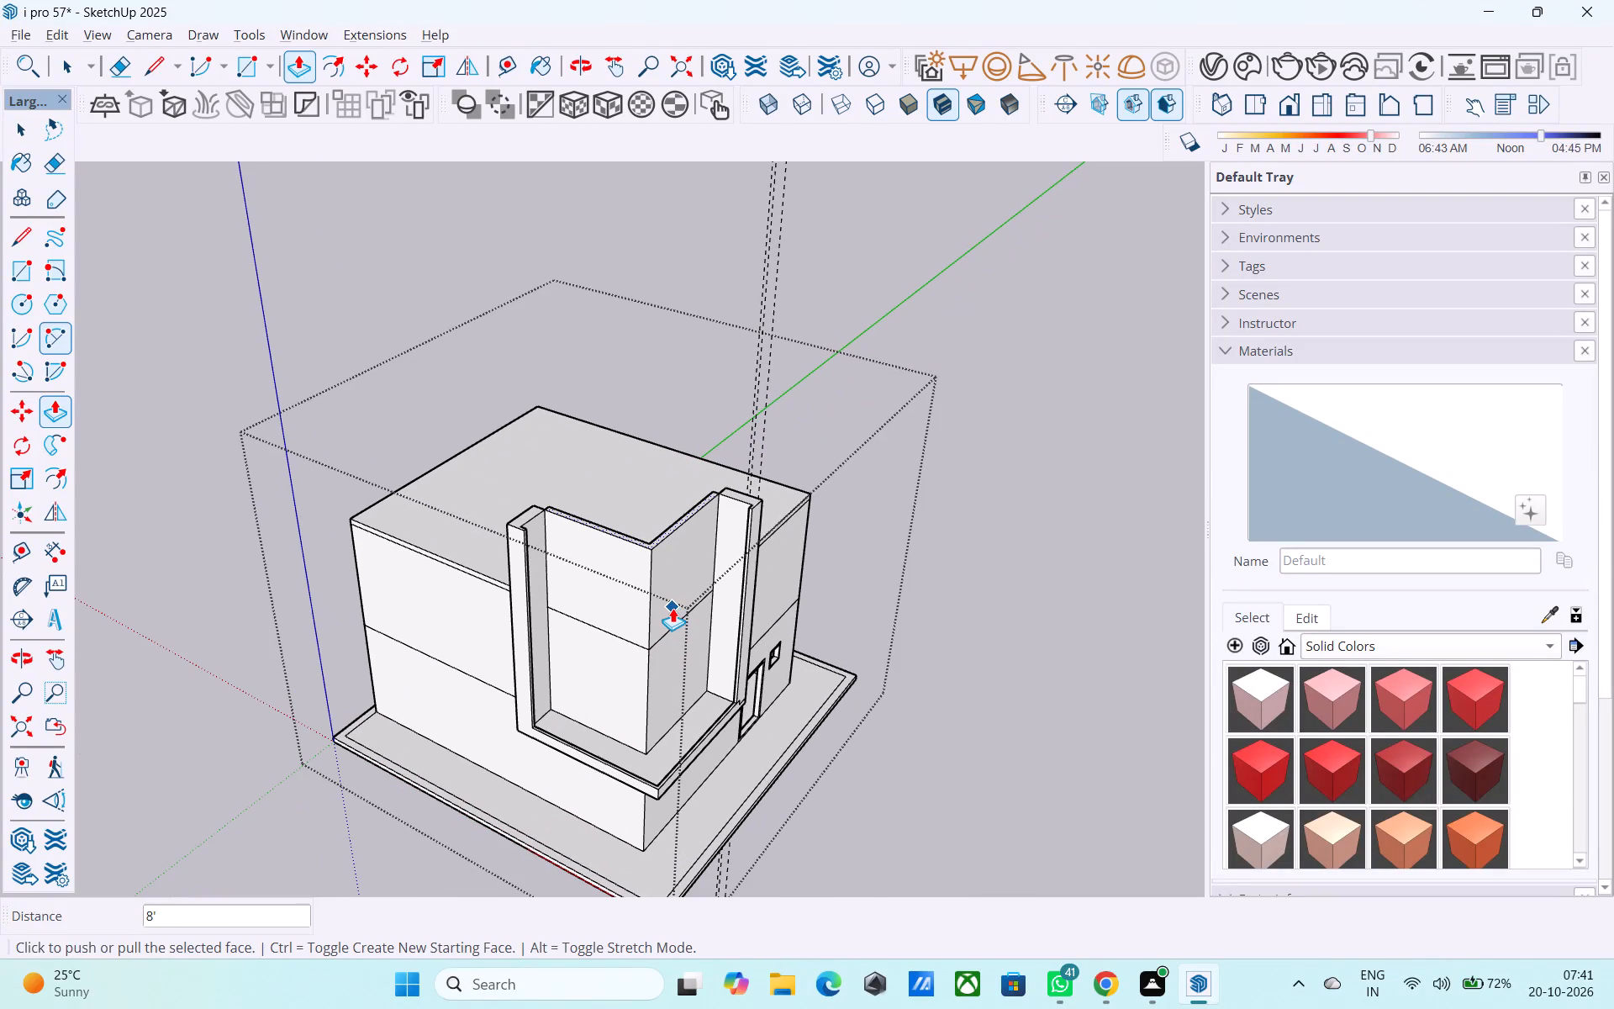
pyautogui.moveTo(672, 598); pyautogui.dragTo(721, 546, button='middle')
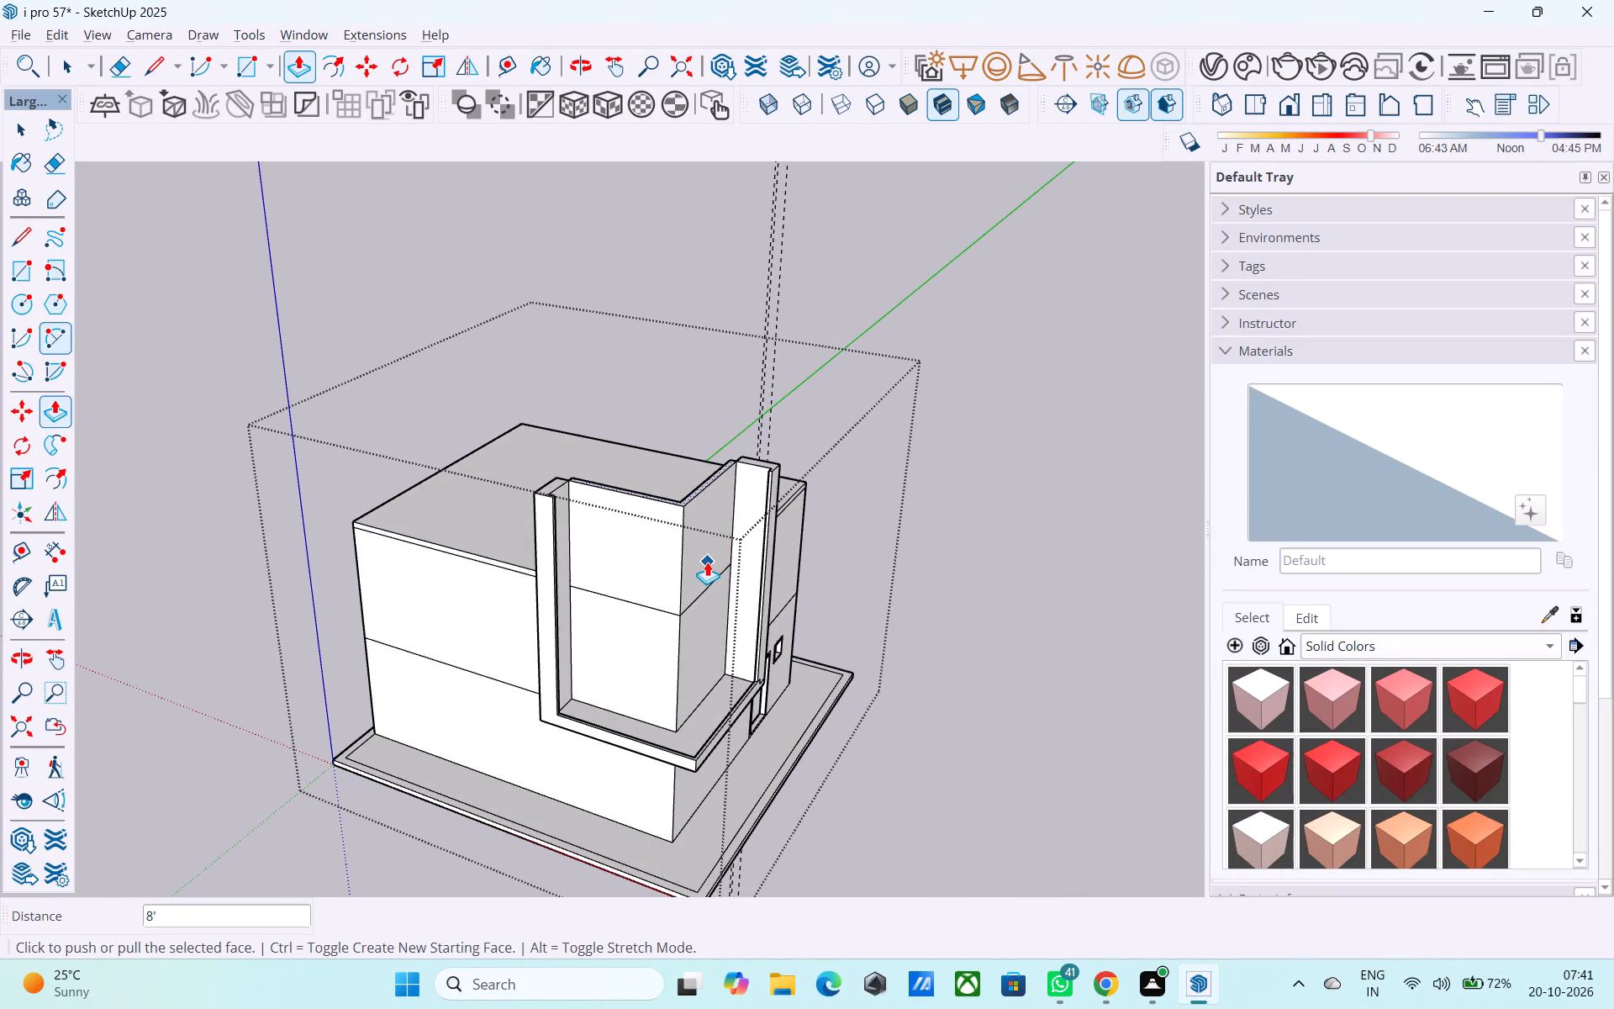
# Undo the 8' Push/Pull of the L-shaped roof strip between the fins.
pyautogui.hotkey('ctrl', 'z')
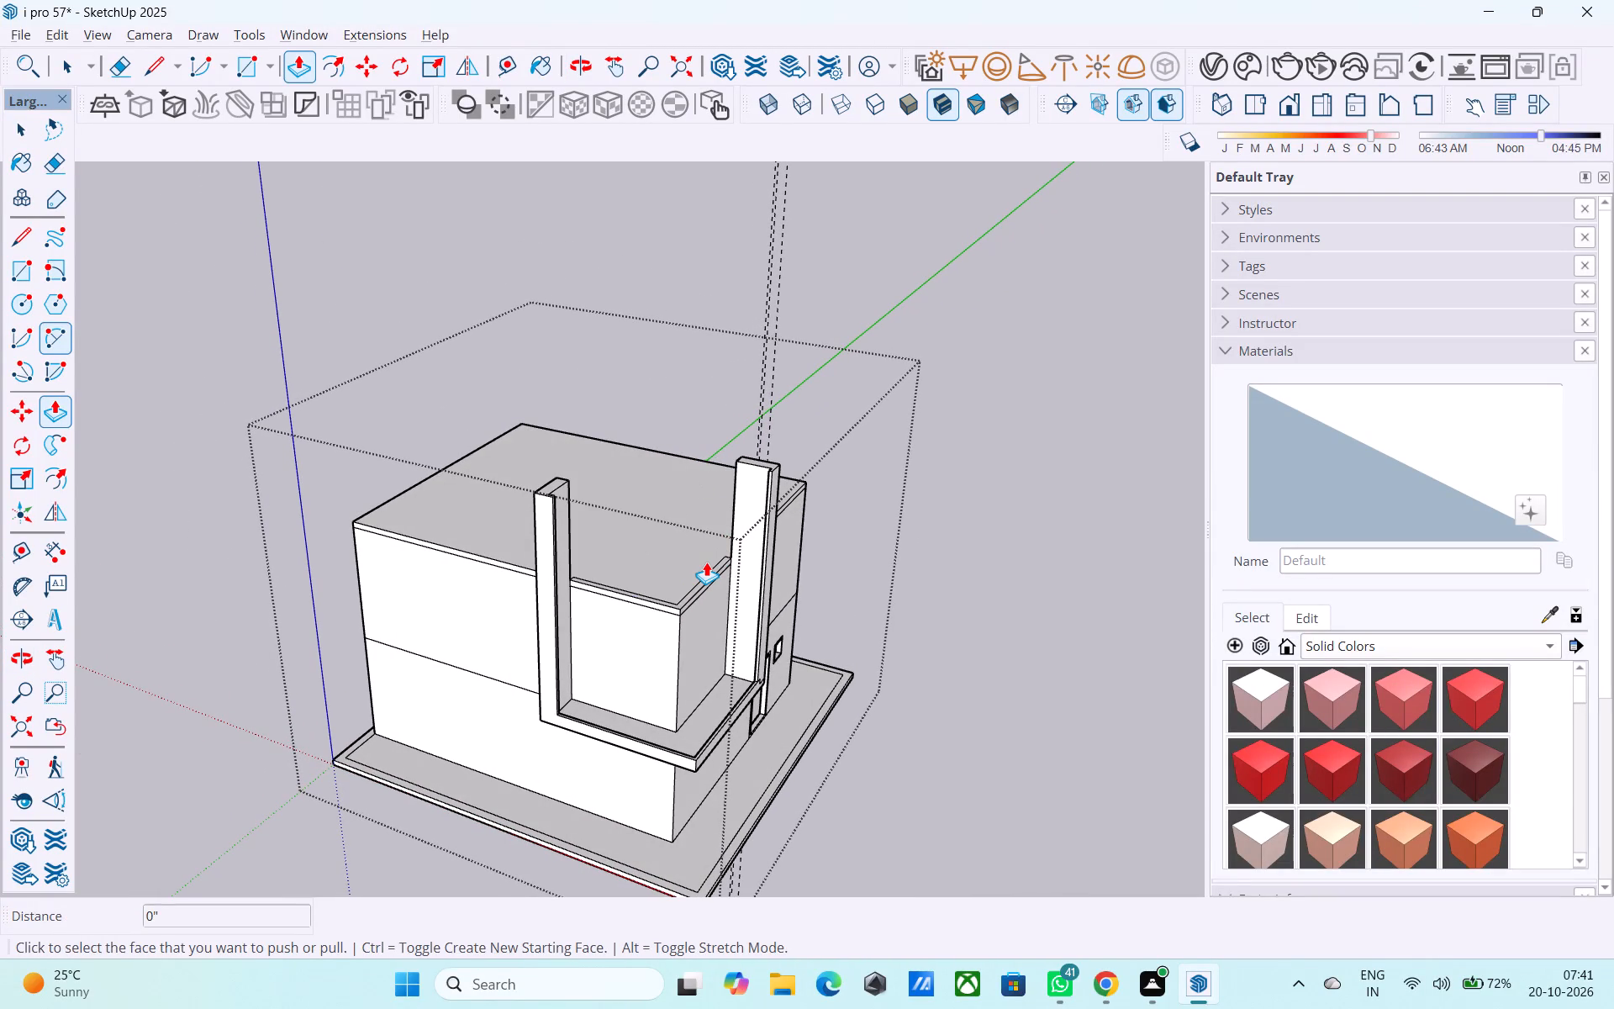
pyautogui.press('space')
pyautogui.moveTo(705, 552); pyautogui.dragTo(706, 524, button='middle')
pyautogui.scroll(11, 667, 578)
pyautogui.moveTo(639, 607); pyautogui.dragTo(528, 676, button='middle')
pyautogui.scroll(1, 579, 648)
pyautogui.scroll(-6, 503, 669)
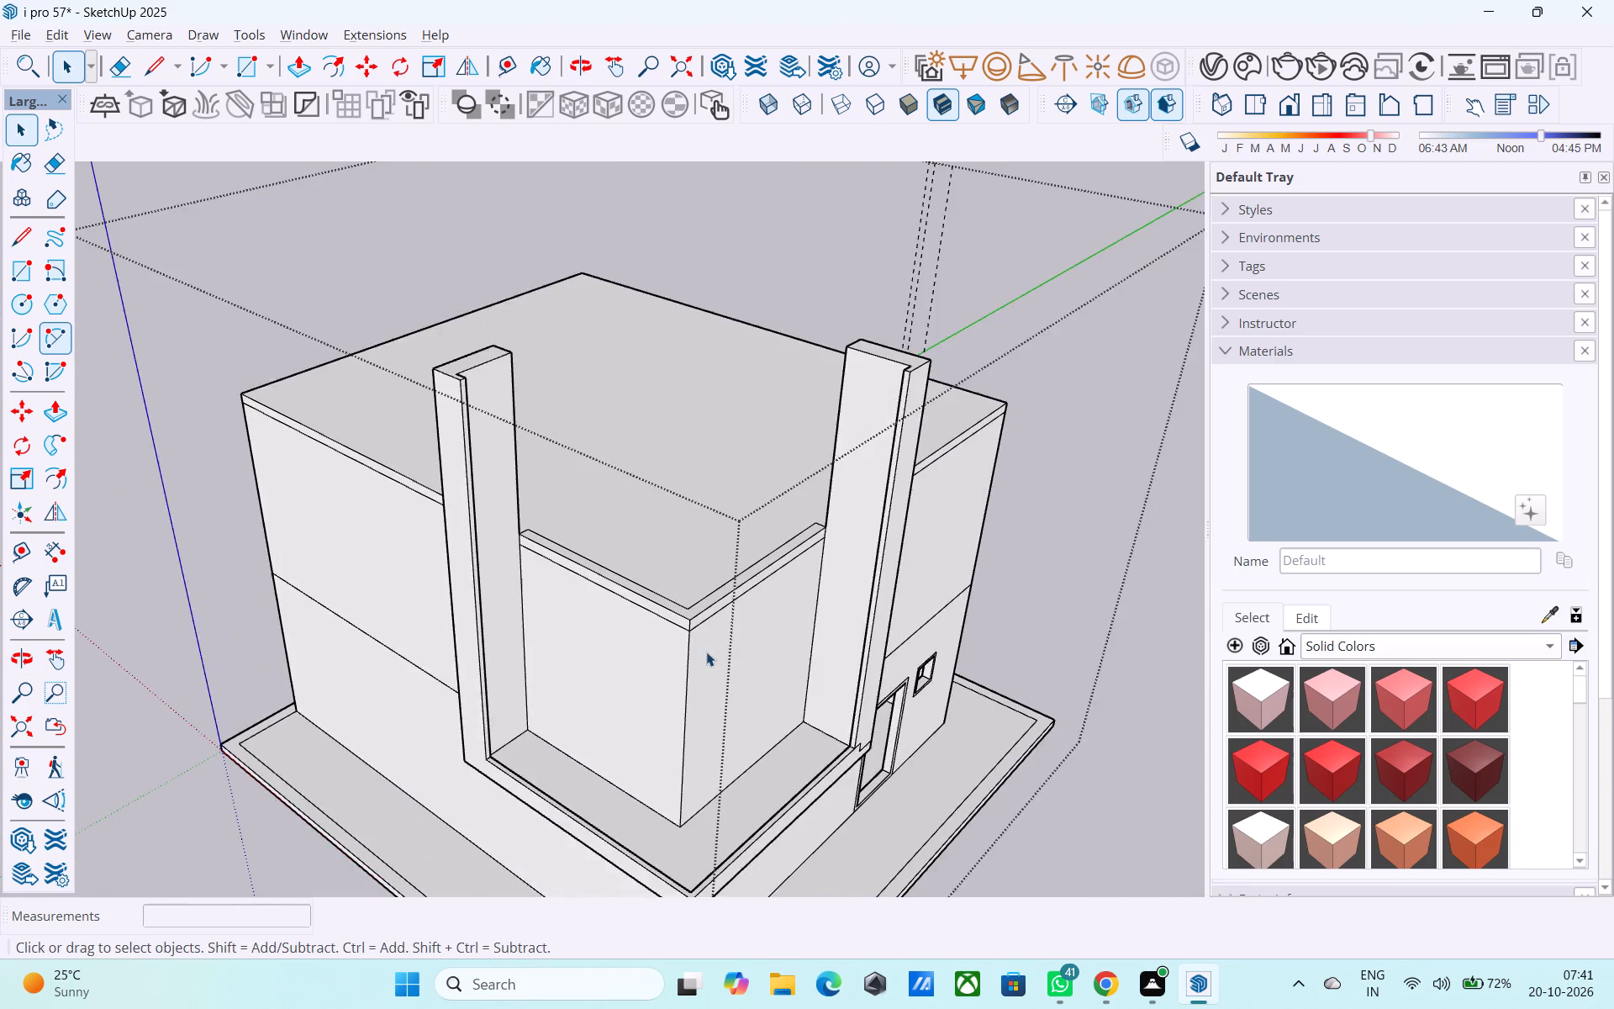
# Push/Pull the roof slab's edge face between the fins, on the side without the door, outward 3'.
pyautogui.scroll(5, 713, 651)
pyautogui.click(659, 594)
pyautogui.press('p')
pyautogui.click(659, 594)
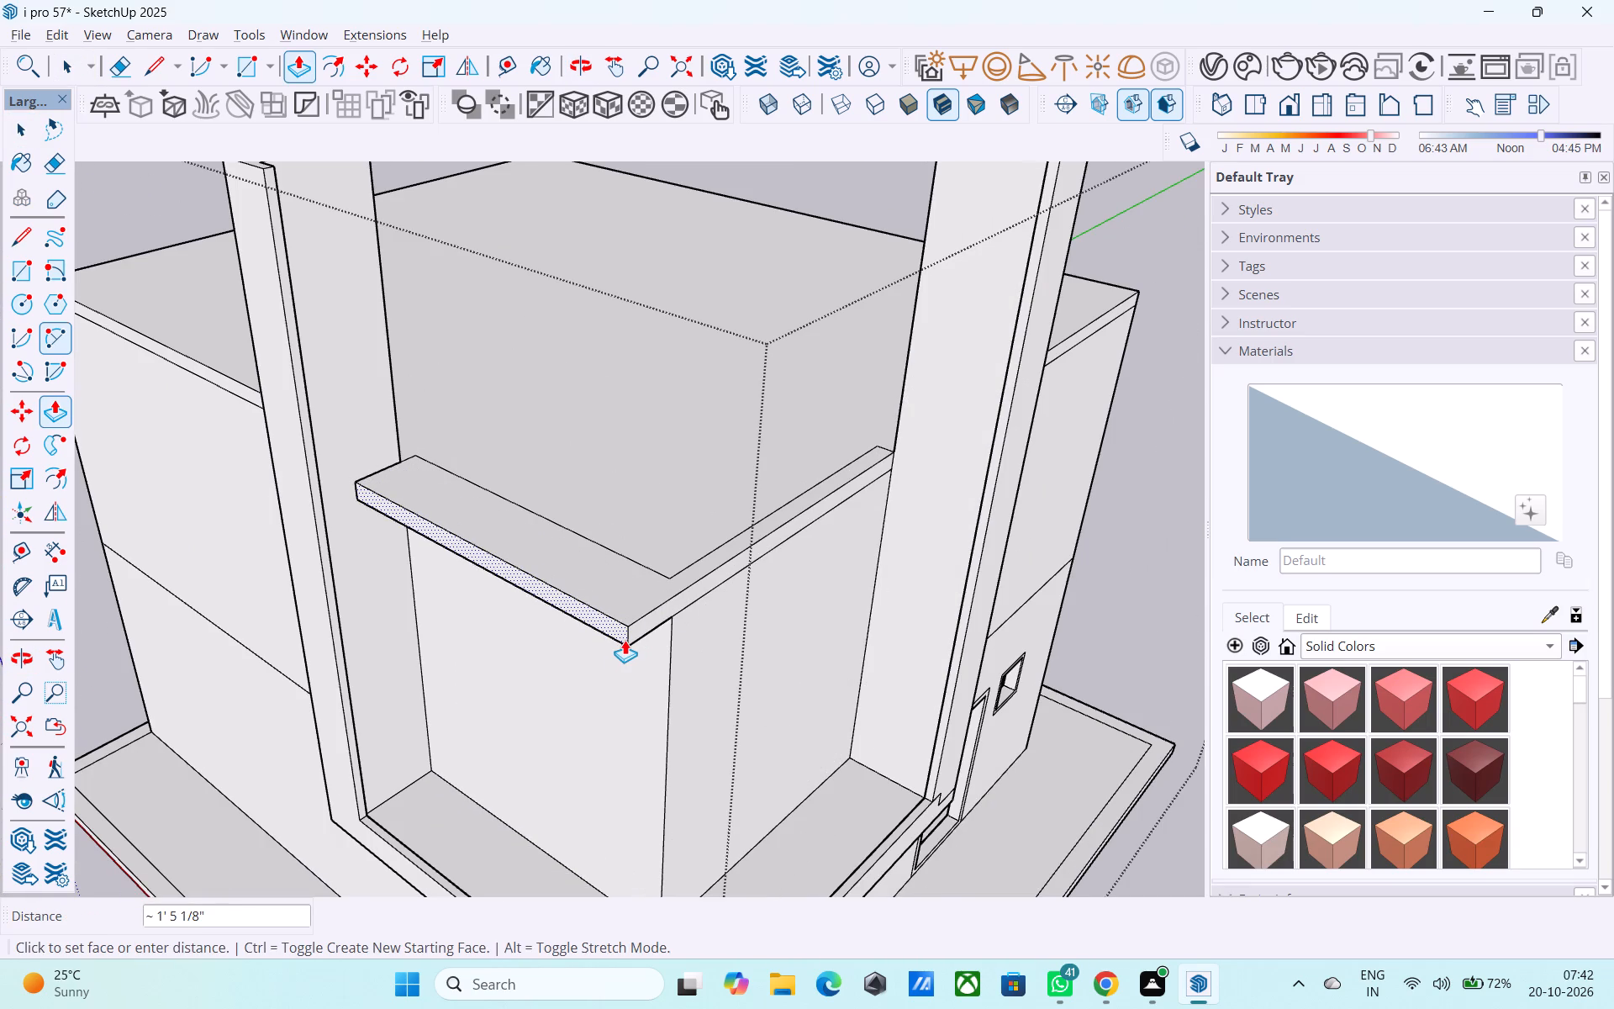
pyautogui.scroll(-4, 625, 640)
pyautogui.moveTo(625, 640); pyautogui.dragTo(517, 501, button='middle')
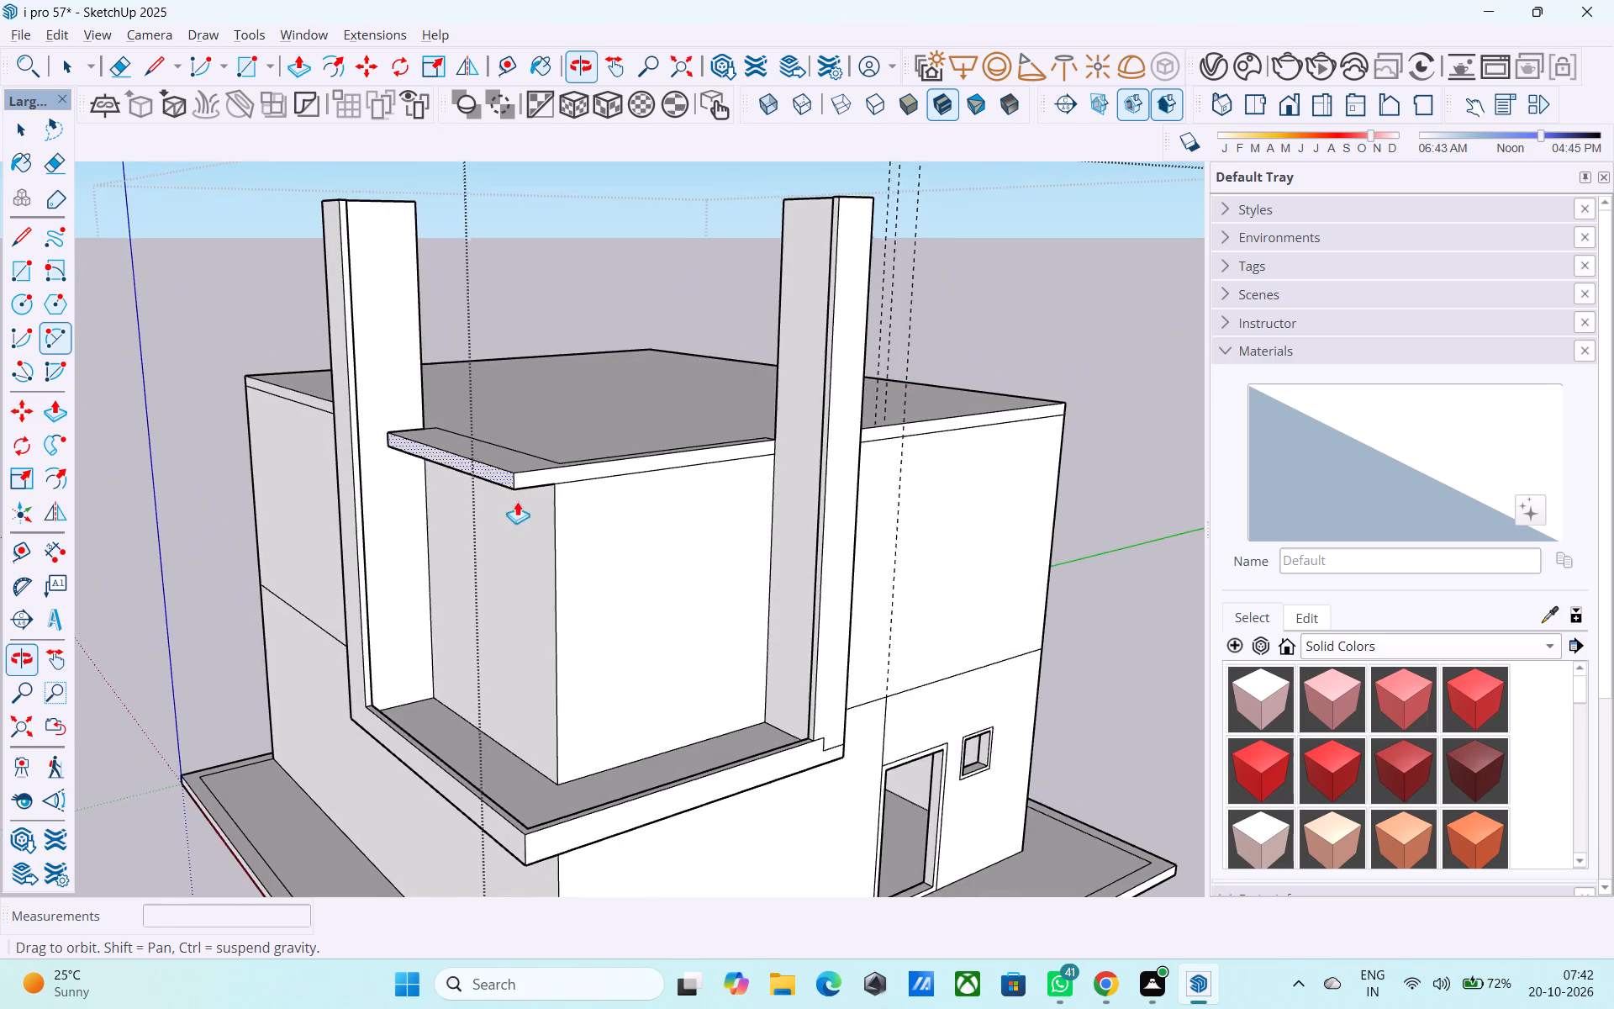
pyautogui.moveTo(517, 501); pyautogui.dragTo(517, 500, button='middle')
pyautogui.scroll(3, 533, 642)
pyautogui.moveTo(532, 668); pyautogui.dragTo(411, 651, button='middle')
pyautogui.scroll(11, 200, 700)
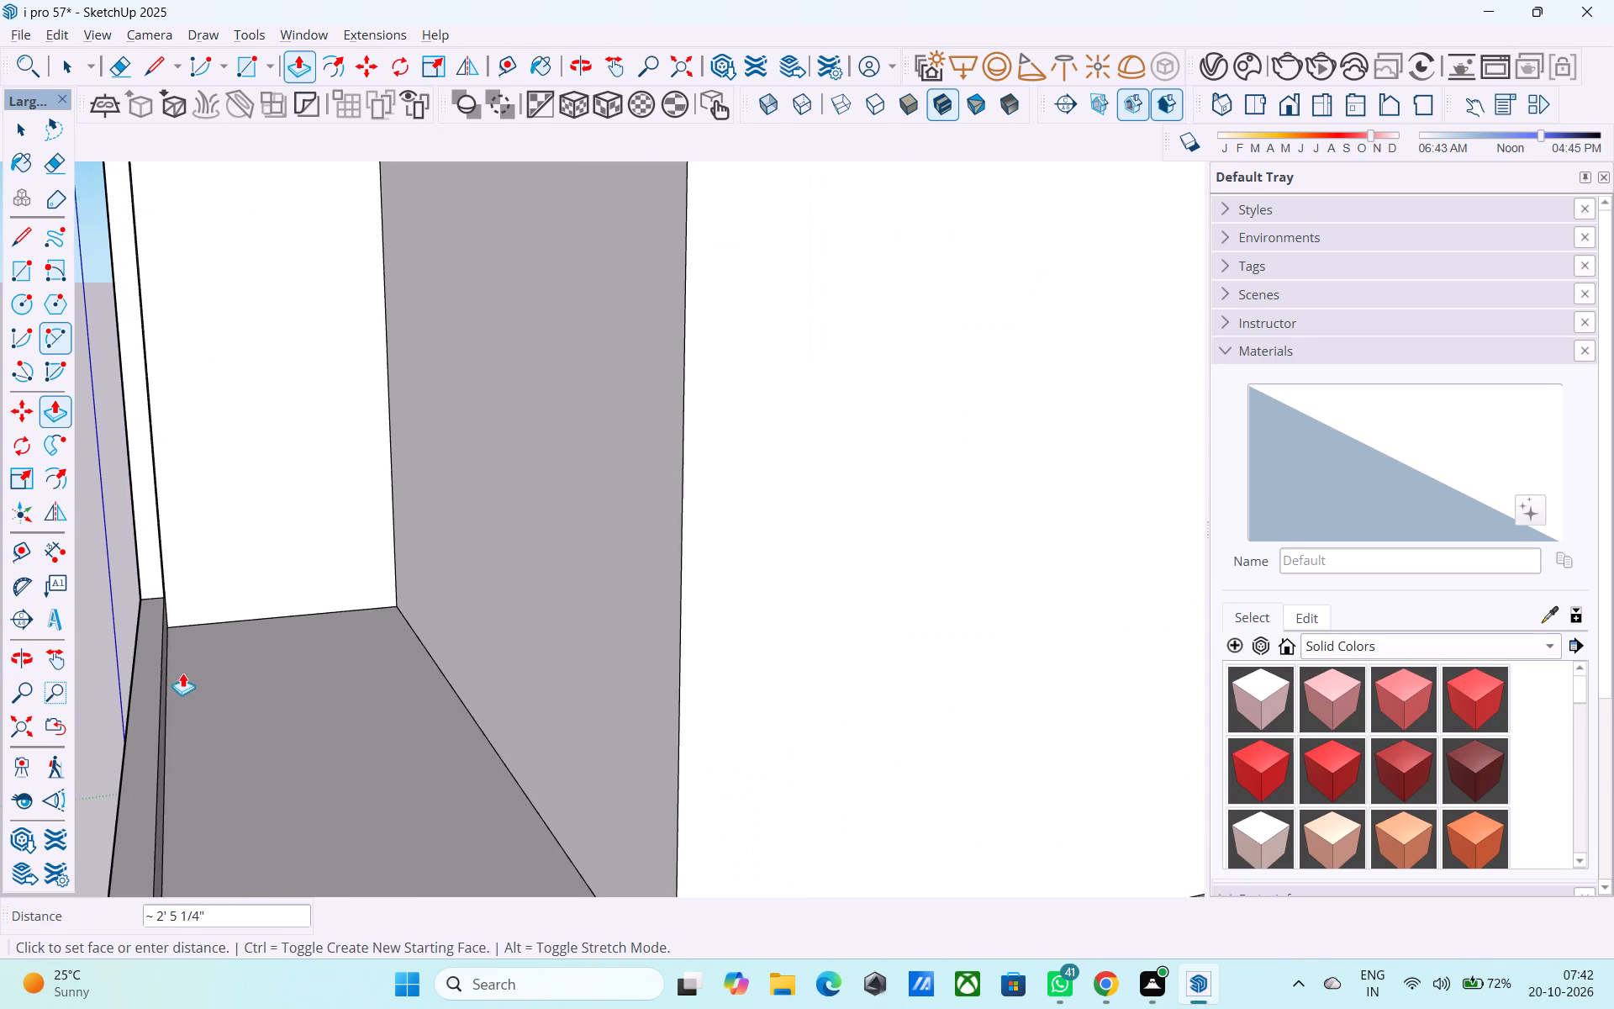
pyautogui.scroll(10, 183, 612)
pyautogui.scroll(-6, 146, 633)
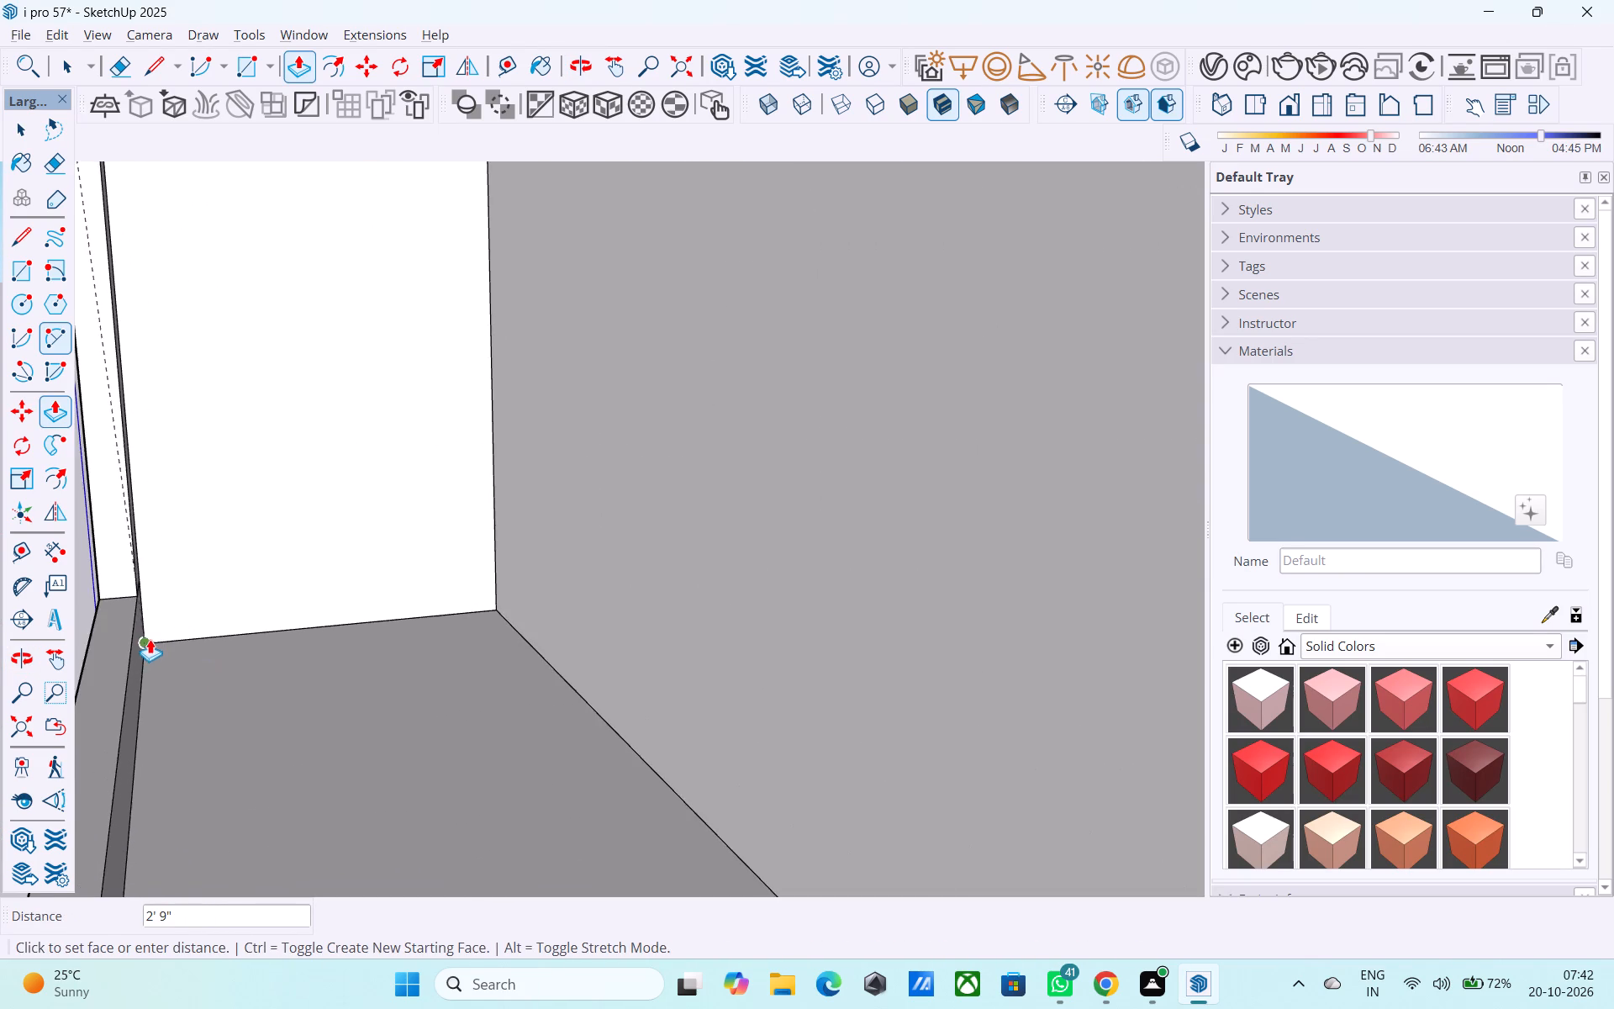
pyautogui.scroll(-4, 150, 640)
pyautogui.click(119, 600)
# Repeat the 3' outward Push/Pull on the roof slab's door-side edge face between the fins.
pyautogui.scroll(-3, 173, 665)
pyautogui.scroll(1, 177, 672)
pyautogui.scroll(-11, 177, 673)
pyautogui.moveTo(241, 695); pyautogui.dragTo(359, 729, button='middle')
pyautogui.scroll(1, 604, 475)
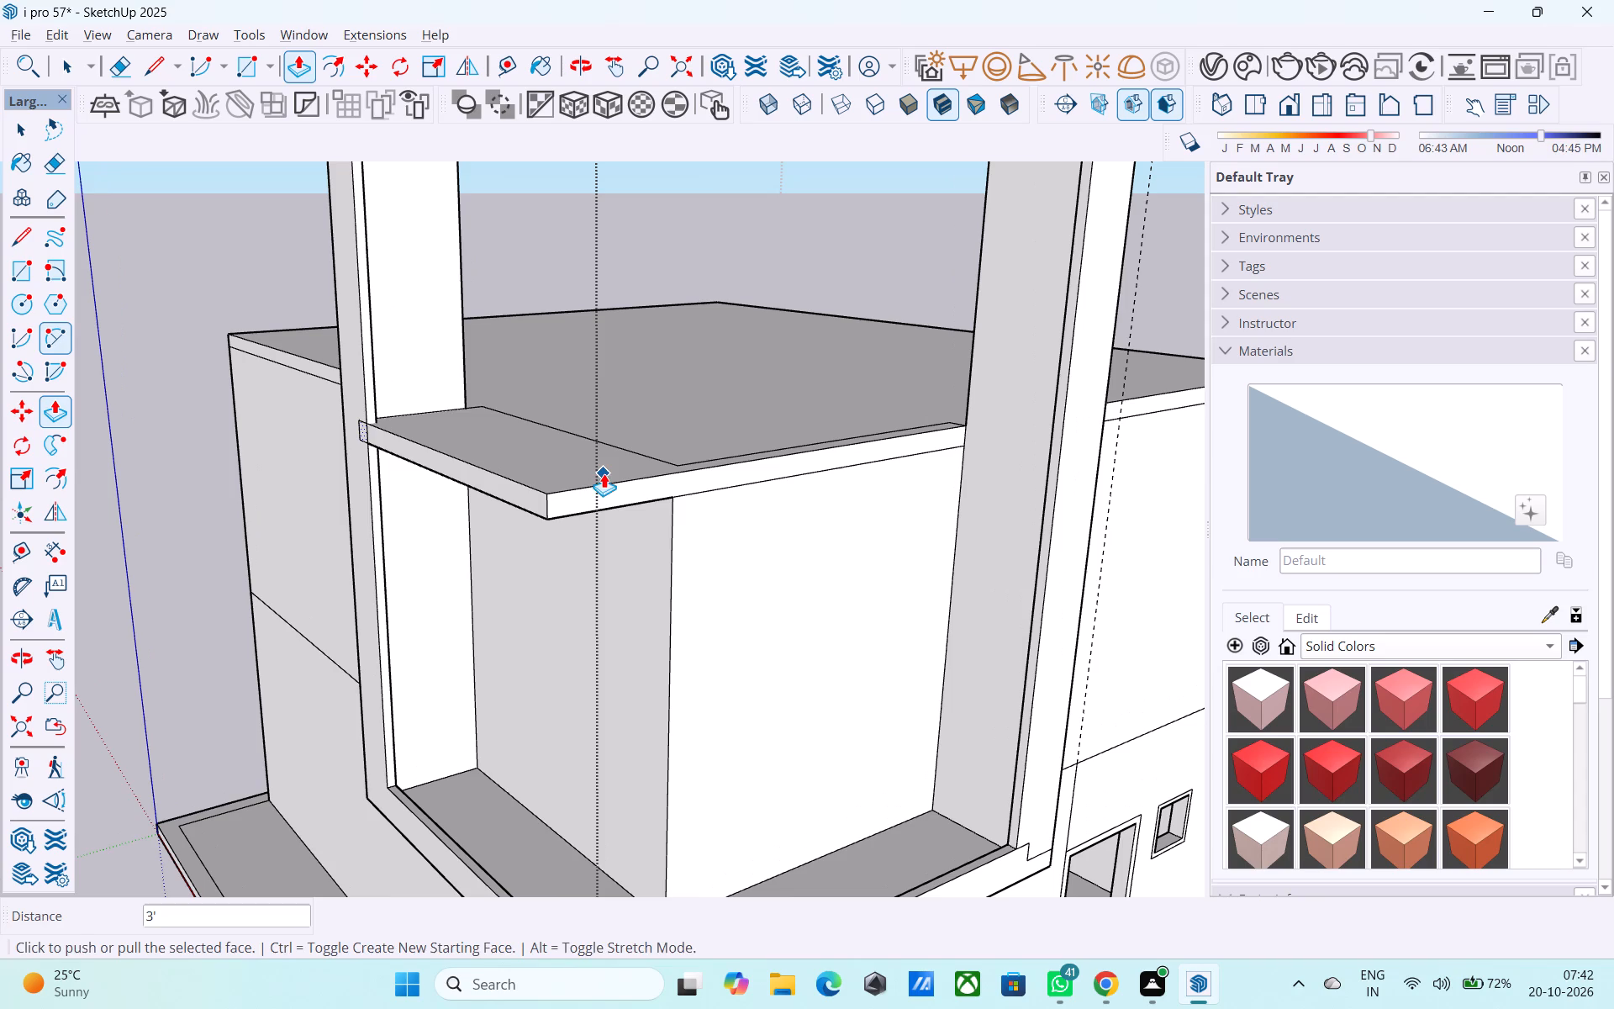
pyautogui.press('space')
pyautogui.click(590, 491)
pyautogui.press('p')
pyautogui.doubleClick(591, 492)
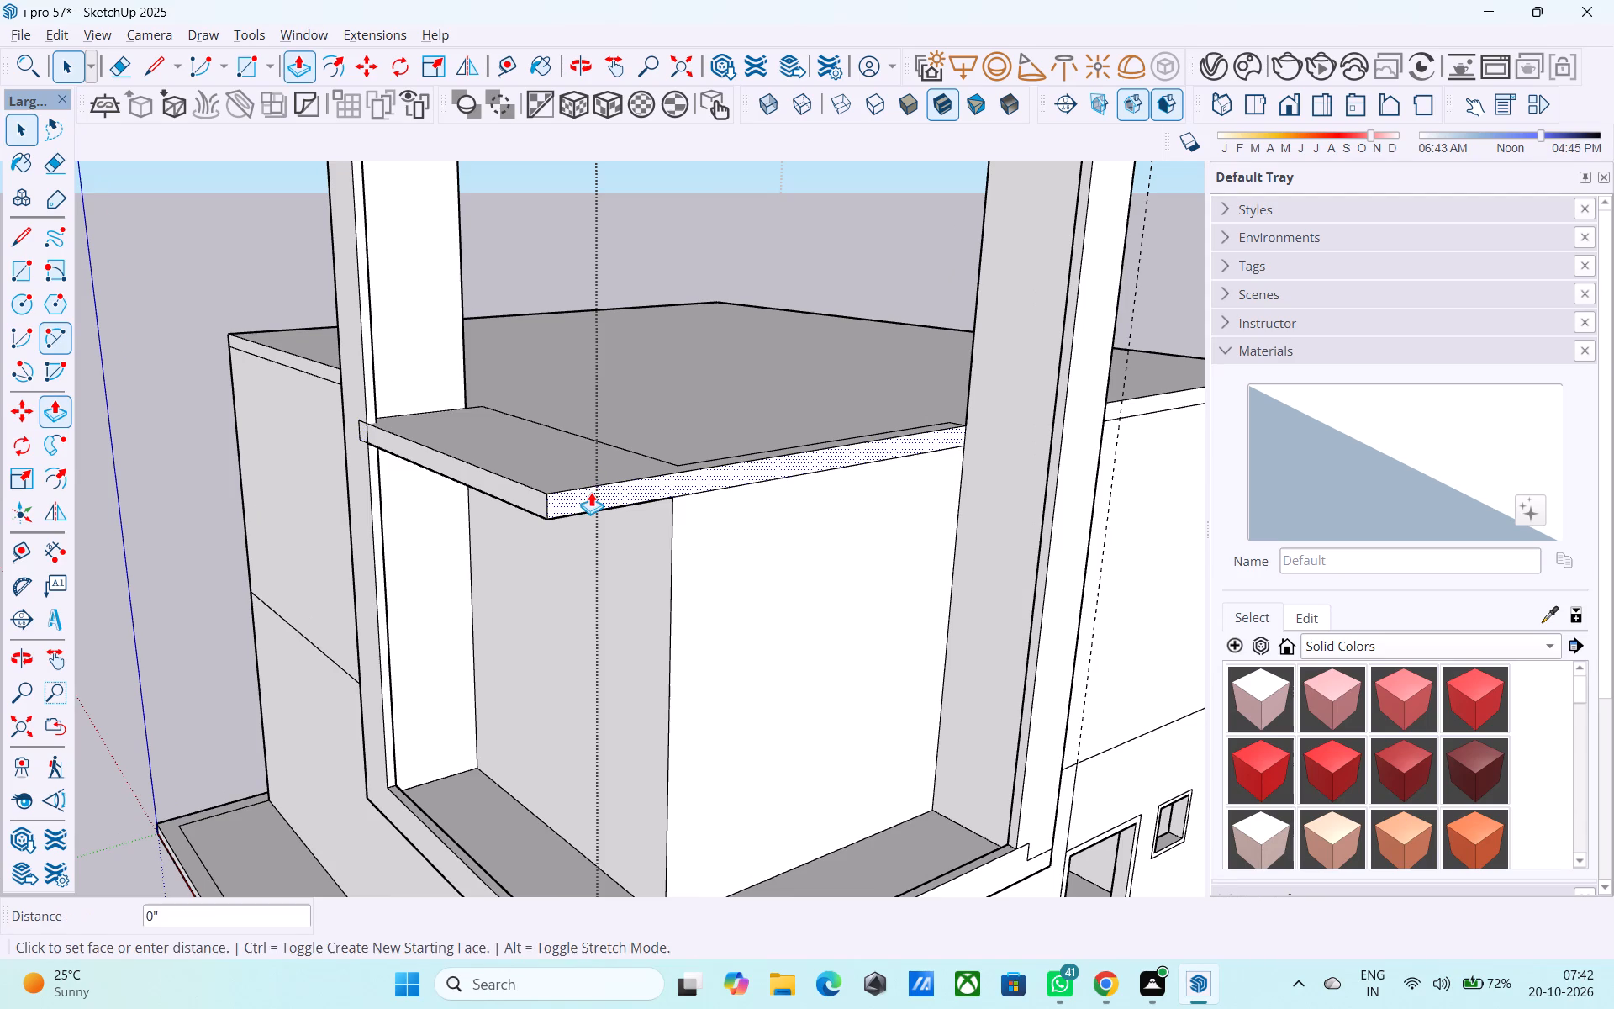
# Examine the extended roof corner and how it meets the two fins from several angles.
pyautogui.moveTo(591, 492); pyautogui.dragTo(715, 738, button='middle')
pyautogui.moveTo(858, 706); pyautogui.dragTo(957, 698, button='middle')
pyautogui.scroll(-9, 657, 642)
pyautogui.moveTo(631, 630); pyautogui.dragTo(947, 536, button='middle')
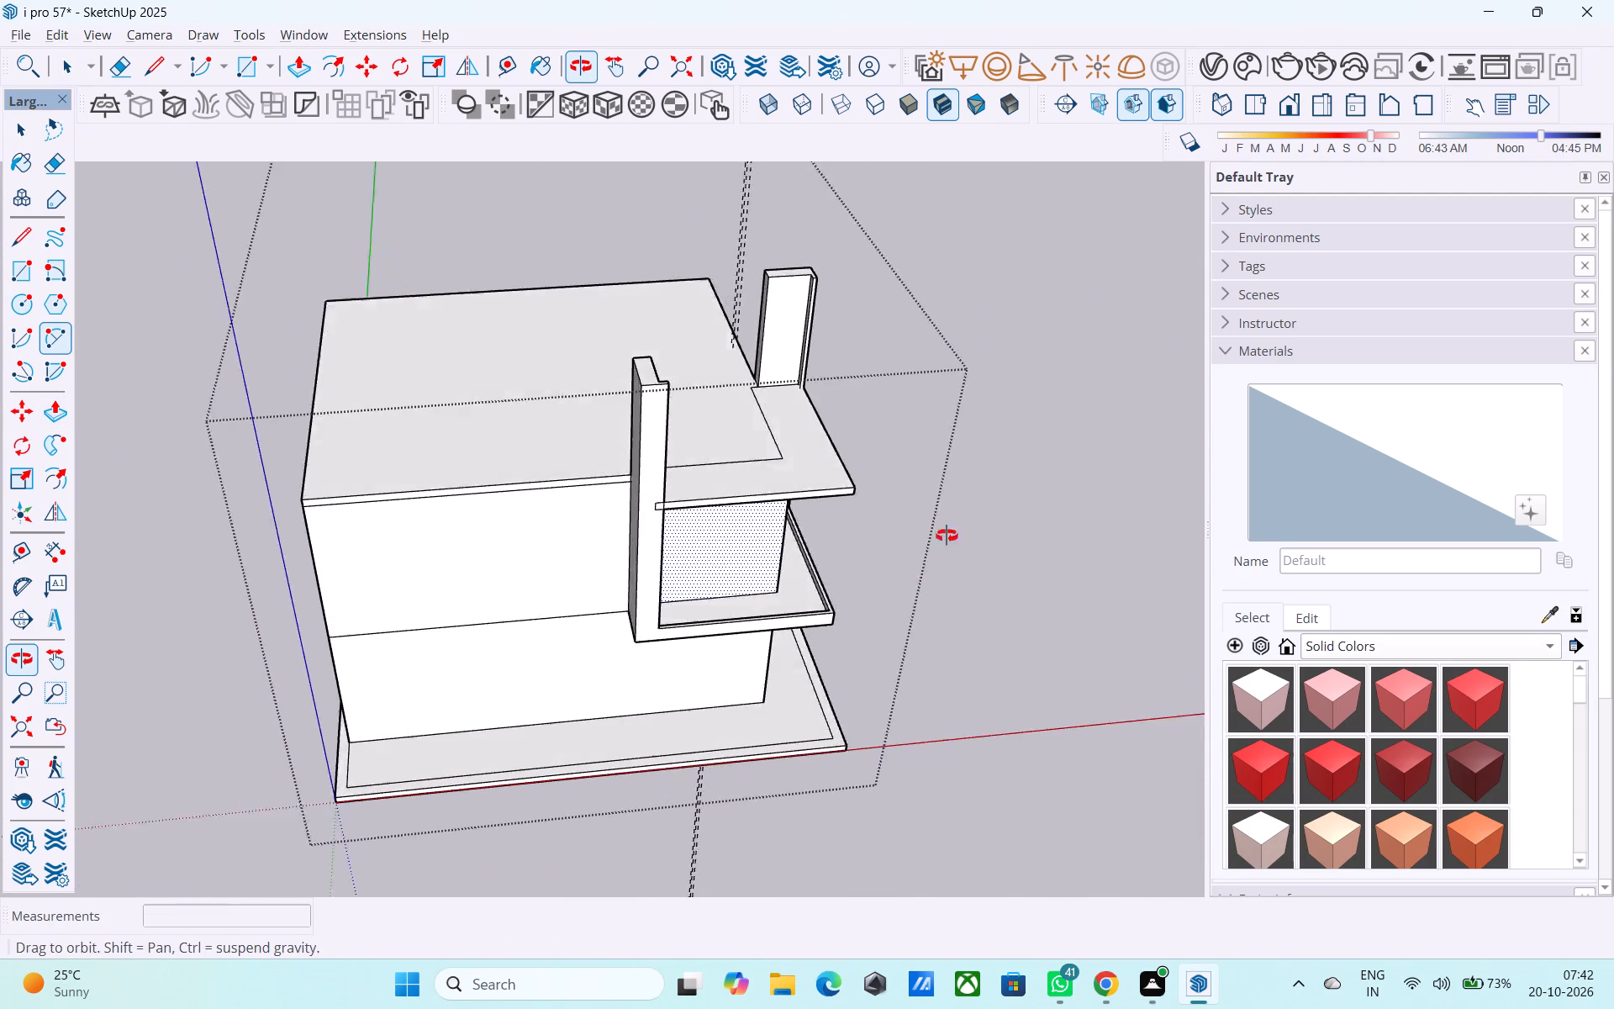
pyautogui.moveTo(947, 536); pyautogui.dragTo(528, 689, button='middle')
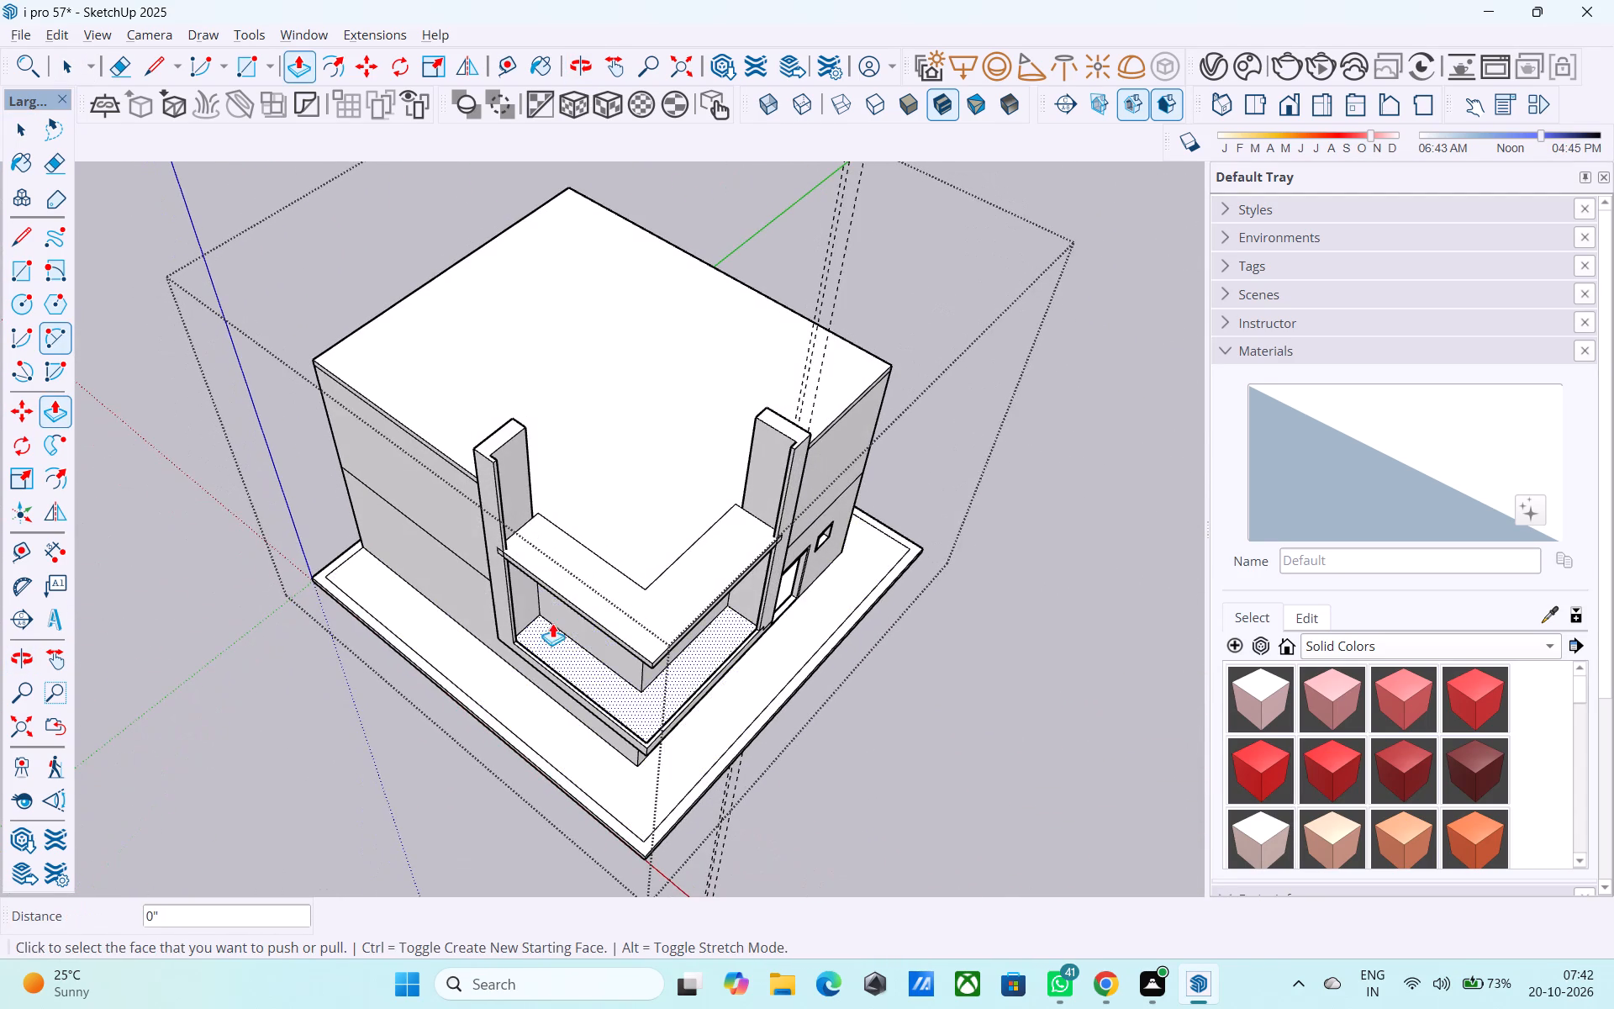
pyautogui.scroll(-4, 544, 689)
pyautogui.scroll(7, 593, 557)
pyautogui.moveTo(584, 548); pyautogui.dragTo(577, 504, button='middle')
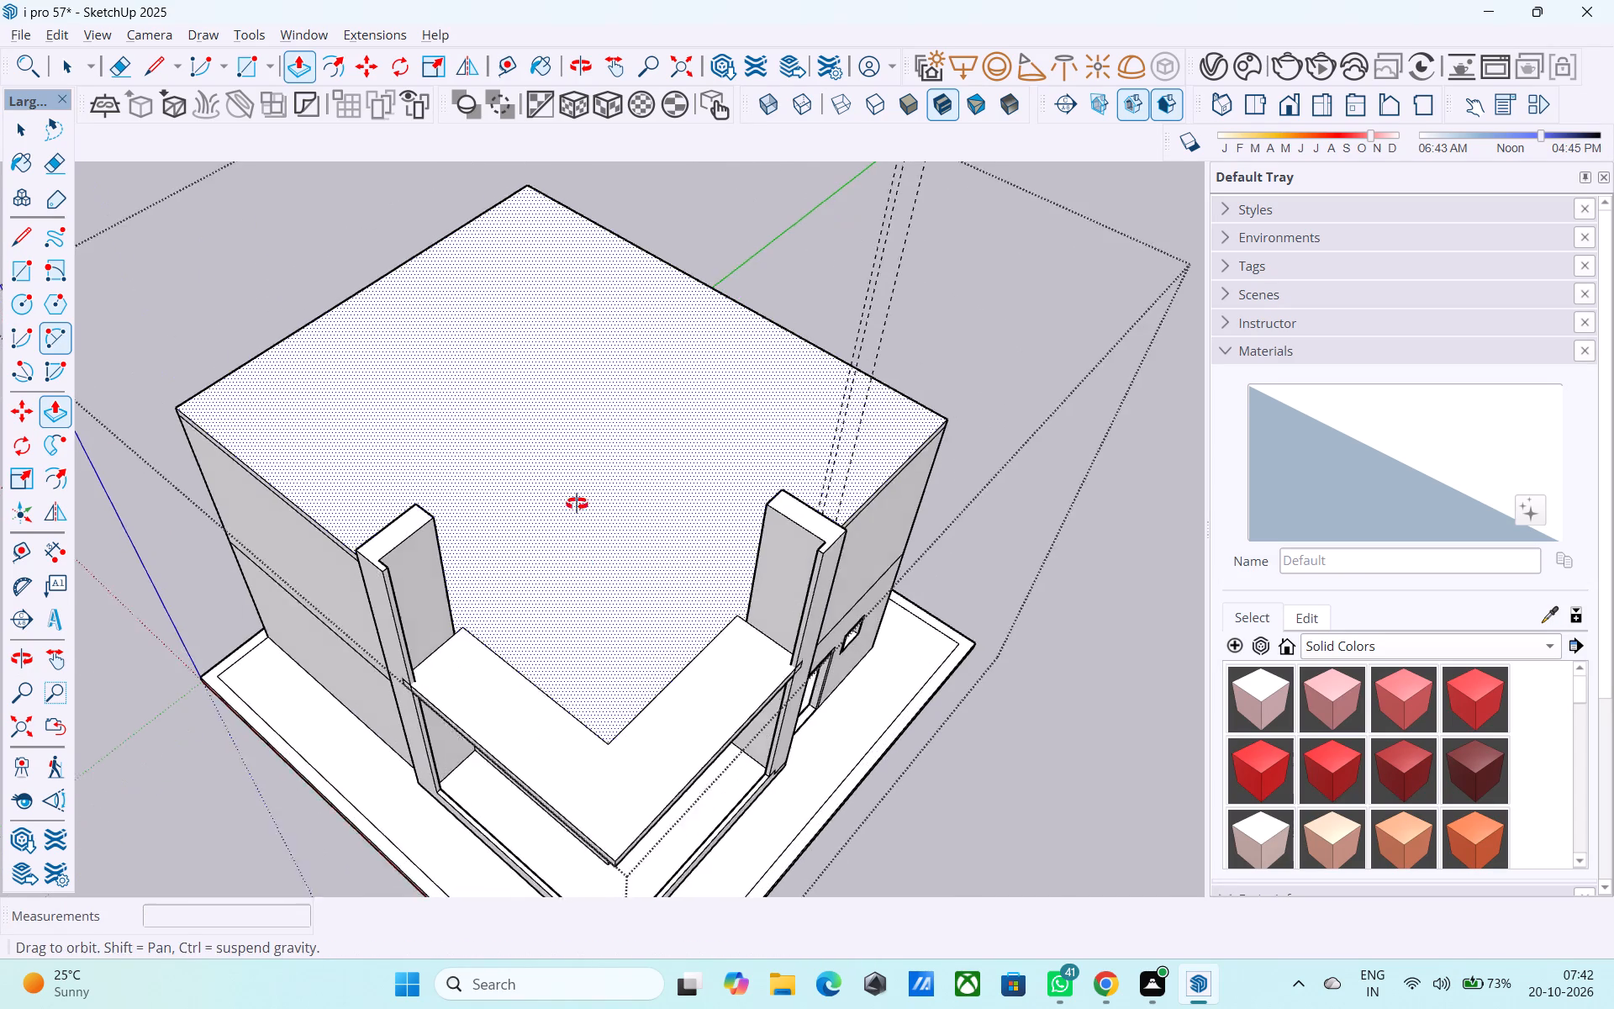
pyautogui.moveTo(577, 504); pyautogui.dragTo(589, 432, button='middle')
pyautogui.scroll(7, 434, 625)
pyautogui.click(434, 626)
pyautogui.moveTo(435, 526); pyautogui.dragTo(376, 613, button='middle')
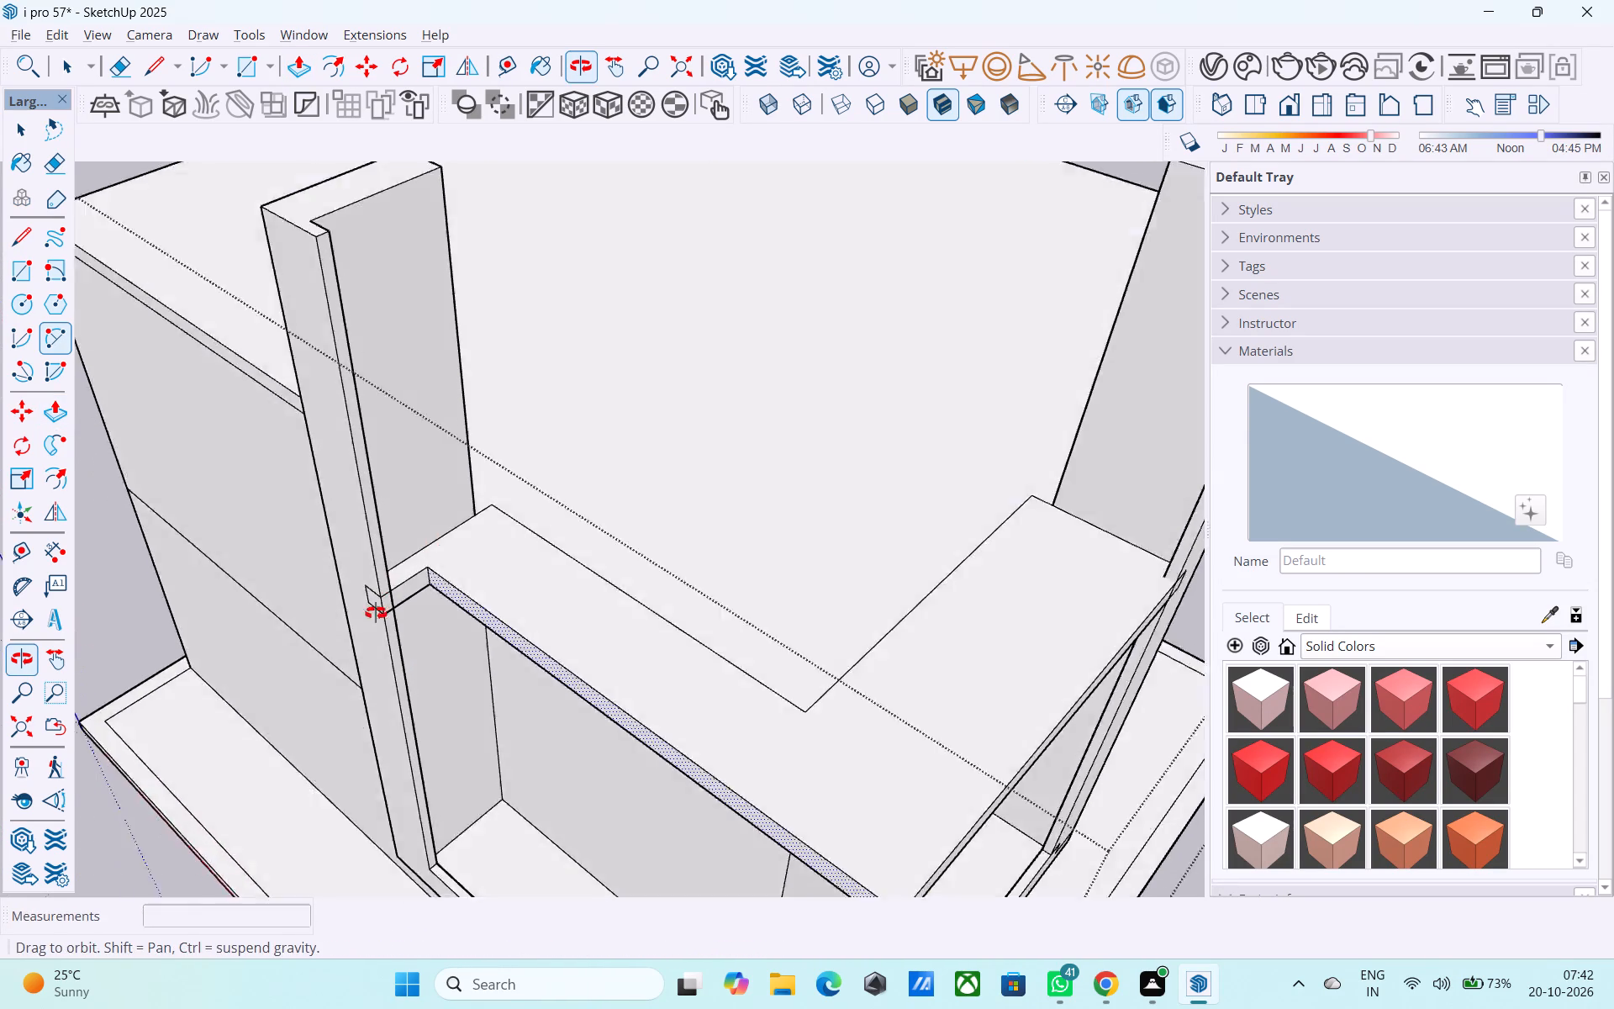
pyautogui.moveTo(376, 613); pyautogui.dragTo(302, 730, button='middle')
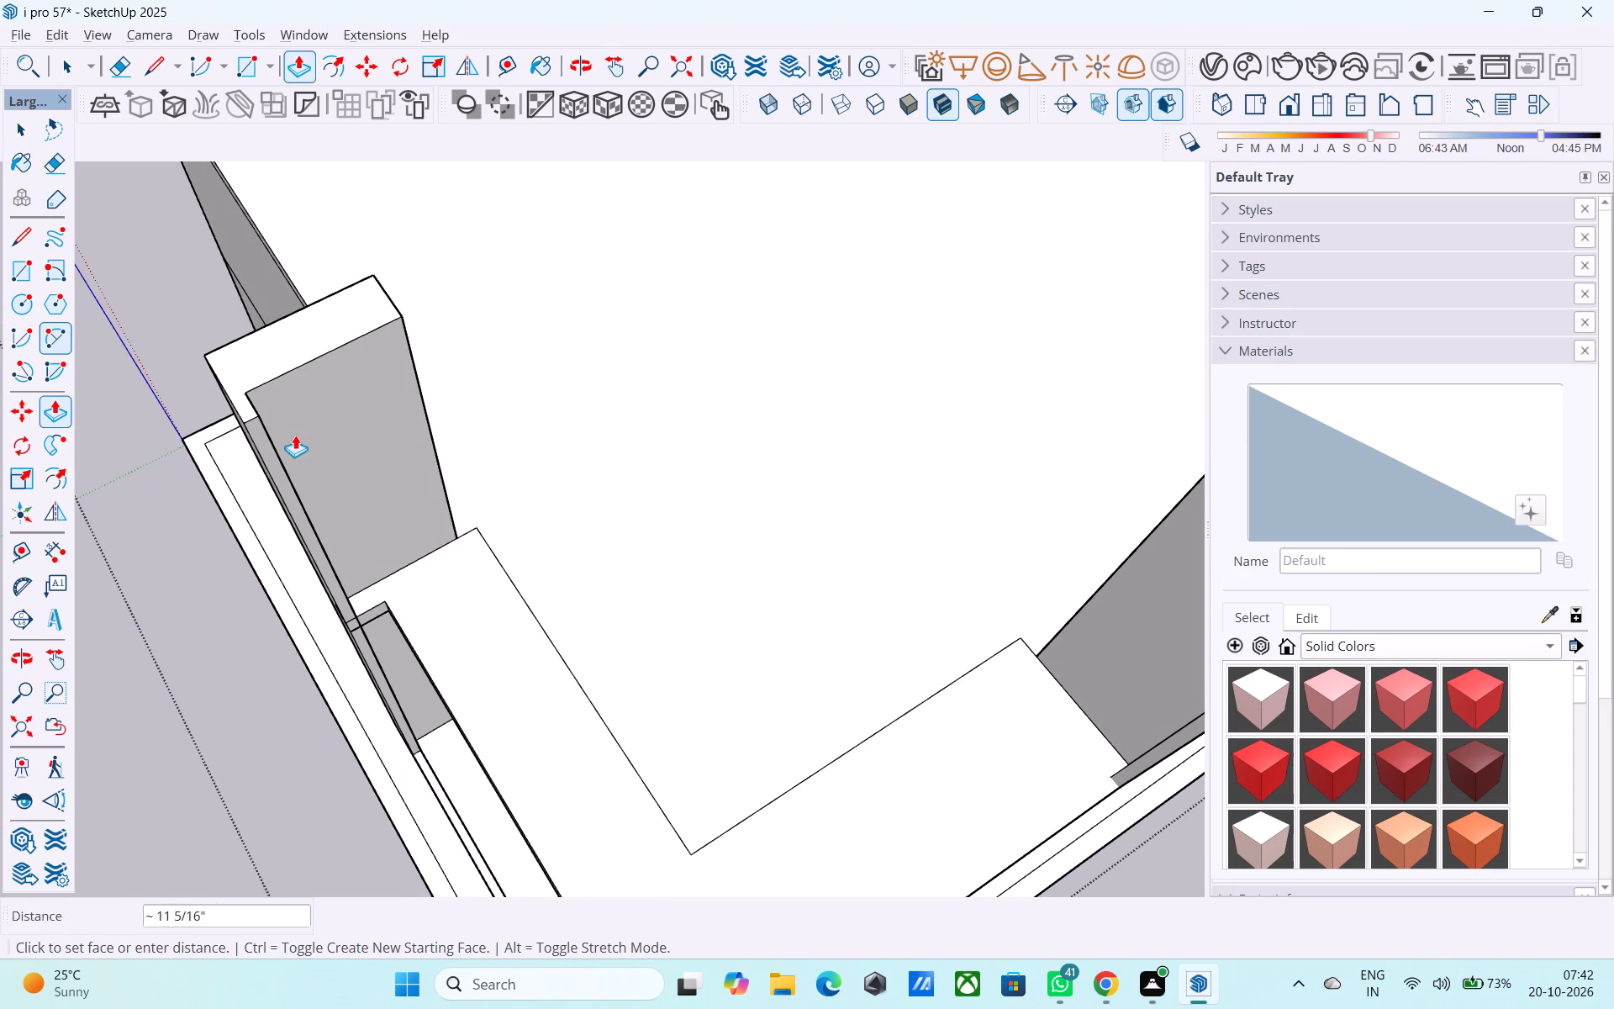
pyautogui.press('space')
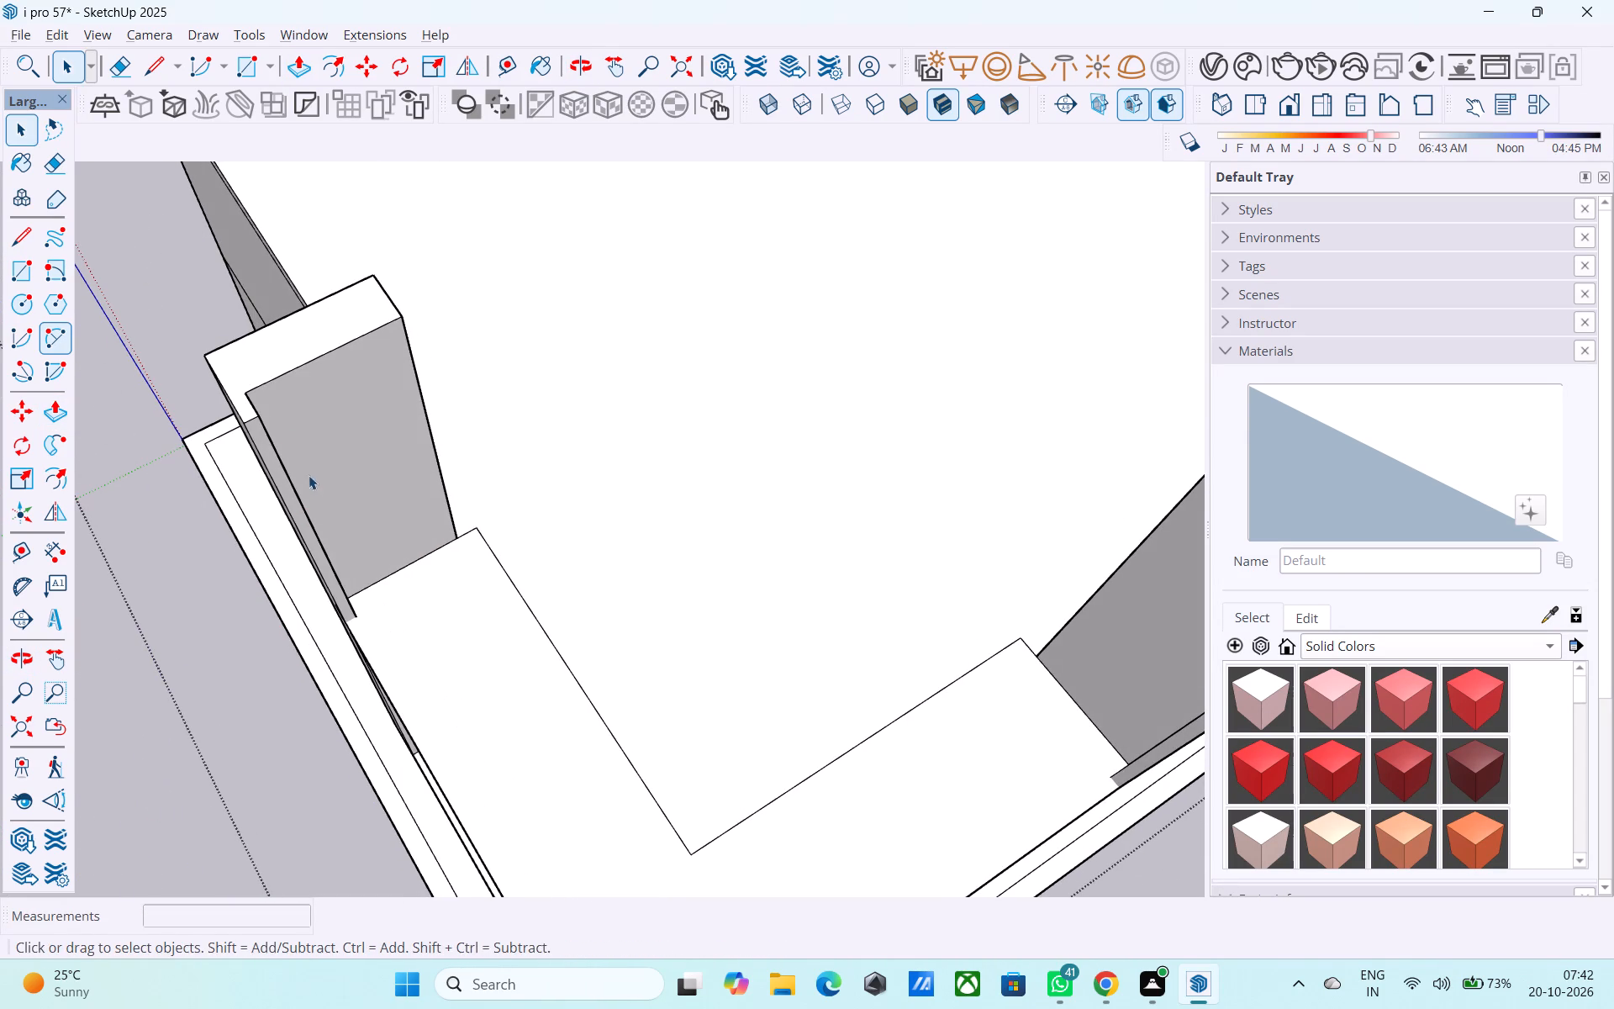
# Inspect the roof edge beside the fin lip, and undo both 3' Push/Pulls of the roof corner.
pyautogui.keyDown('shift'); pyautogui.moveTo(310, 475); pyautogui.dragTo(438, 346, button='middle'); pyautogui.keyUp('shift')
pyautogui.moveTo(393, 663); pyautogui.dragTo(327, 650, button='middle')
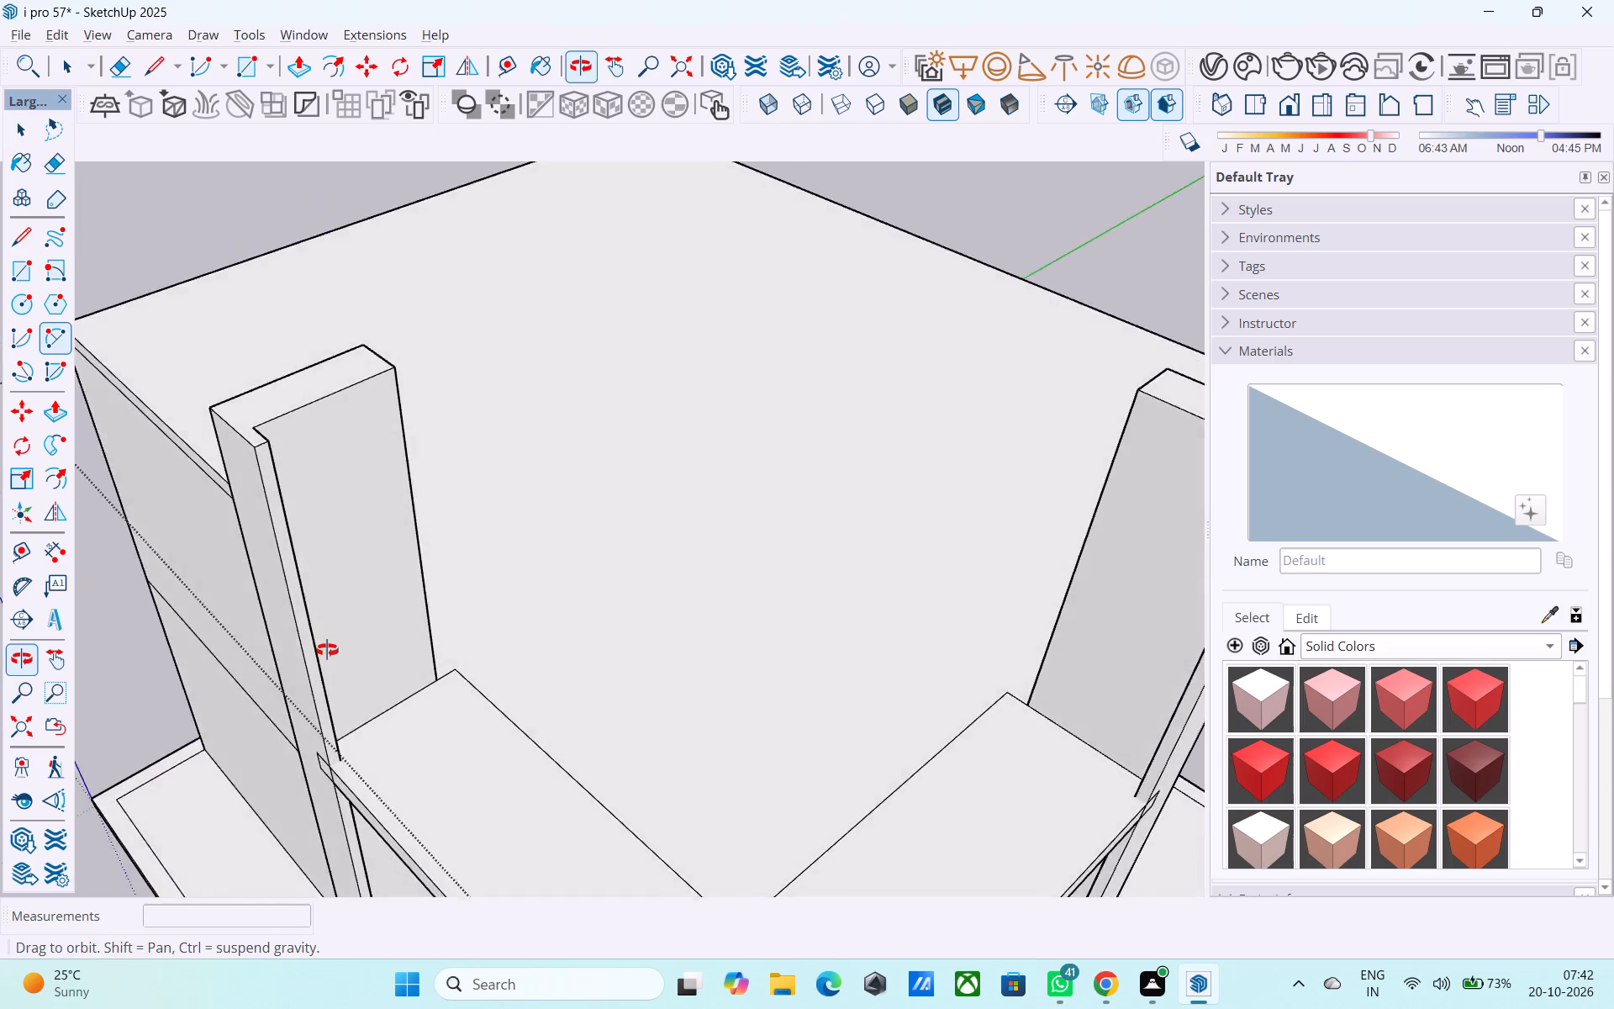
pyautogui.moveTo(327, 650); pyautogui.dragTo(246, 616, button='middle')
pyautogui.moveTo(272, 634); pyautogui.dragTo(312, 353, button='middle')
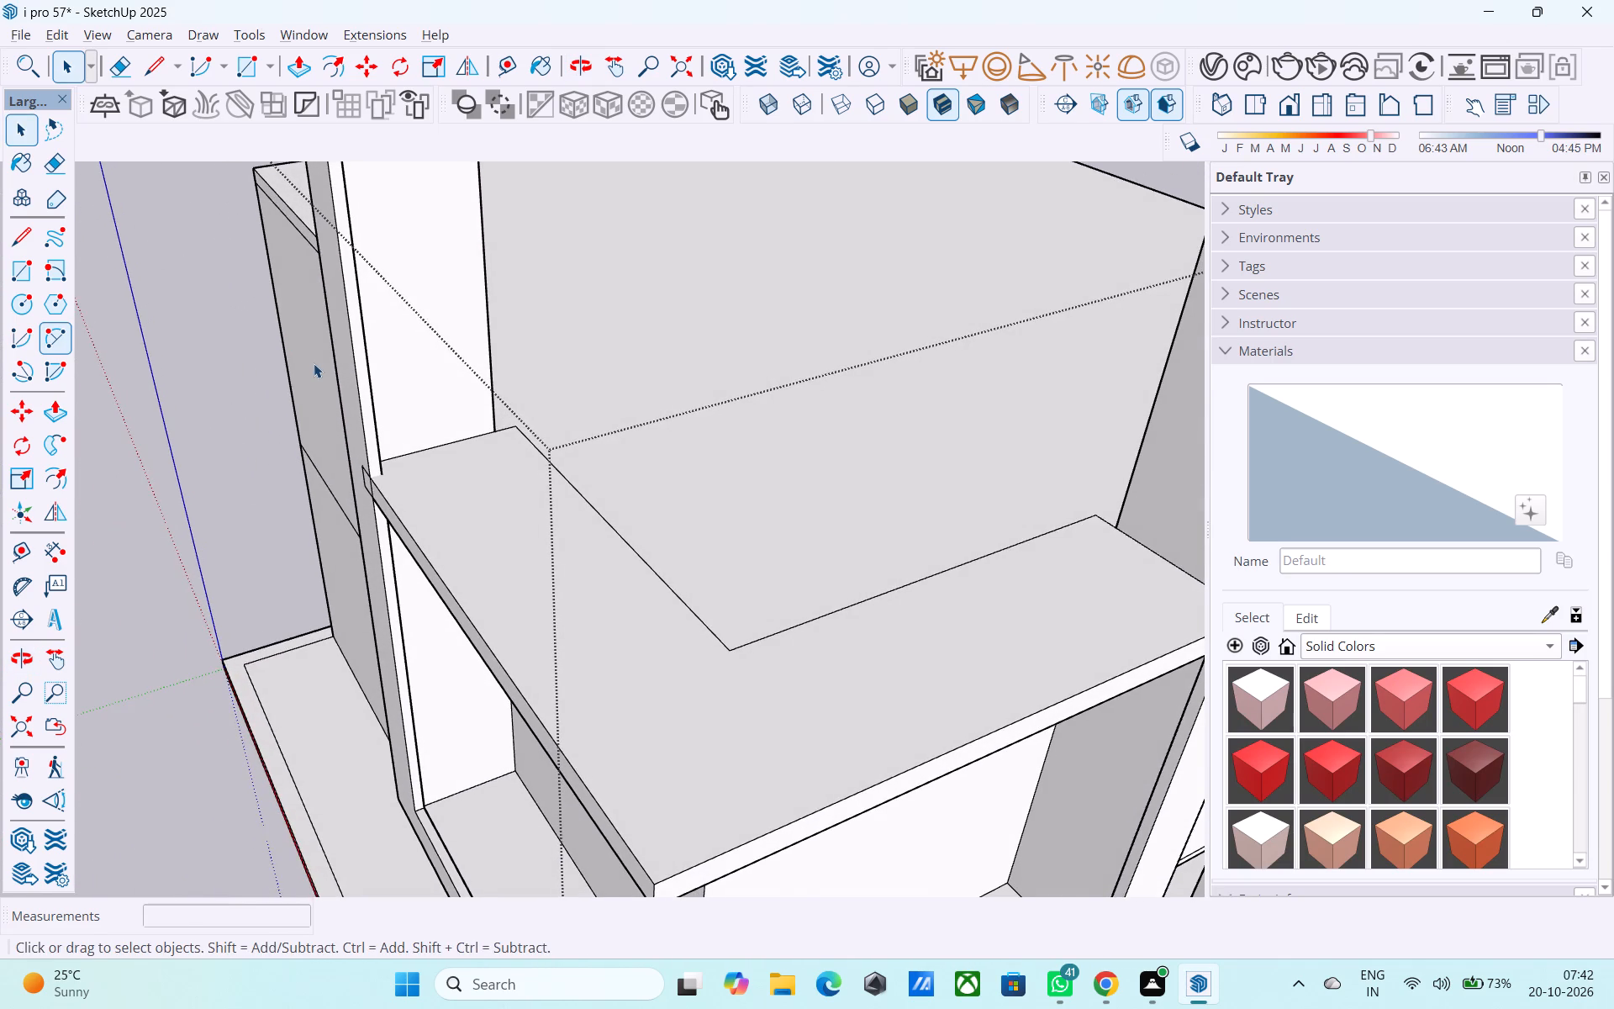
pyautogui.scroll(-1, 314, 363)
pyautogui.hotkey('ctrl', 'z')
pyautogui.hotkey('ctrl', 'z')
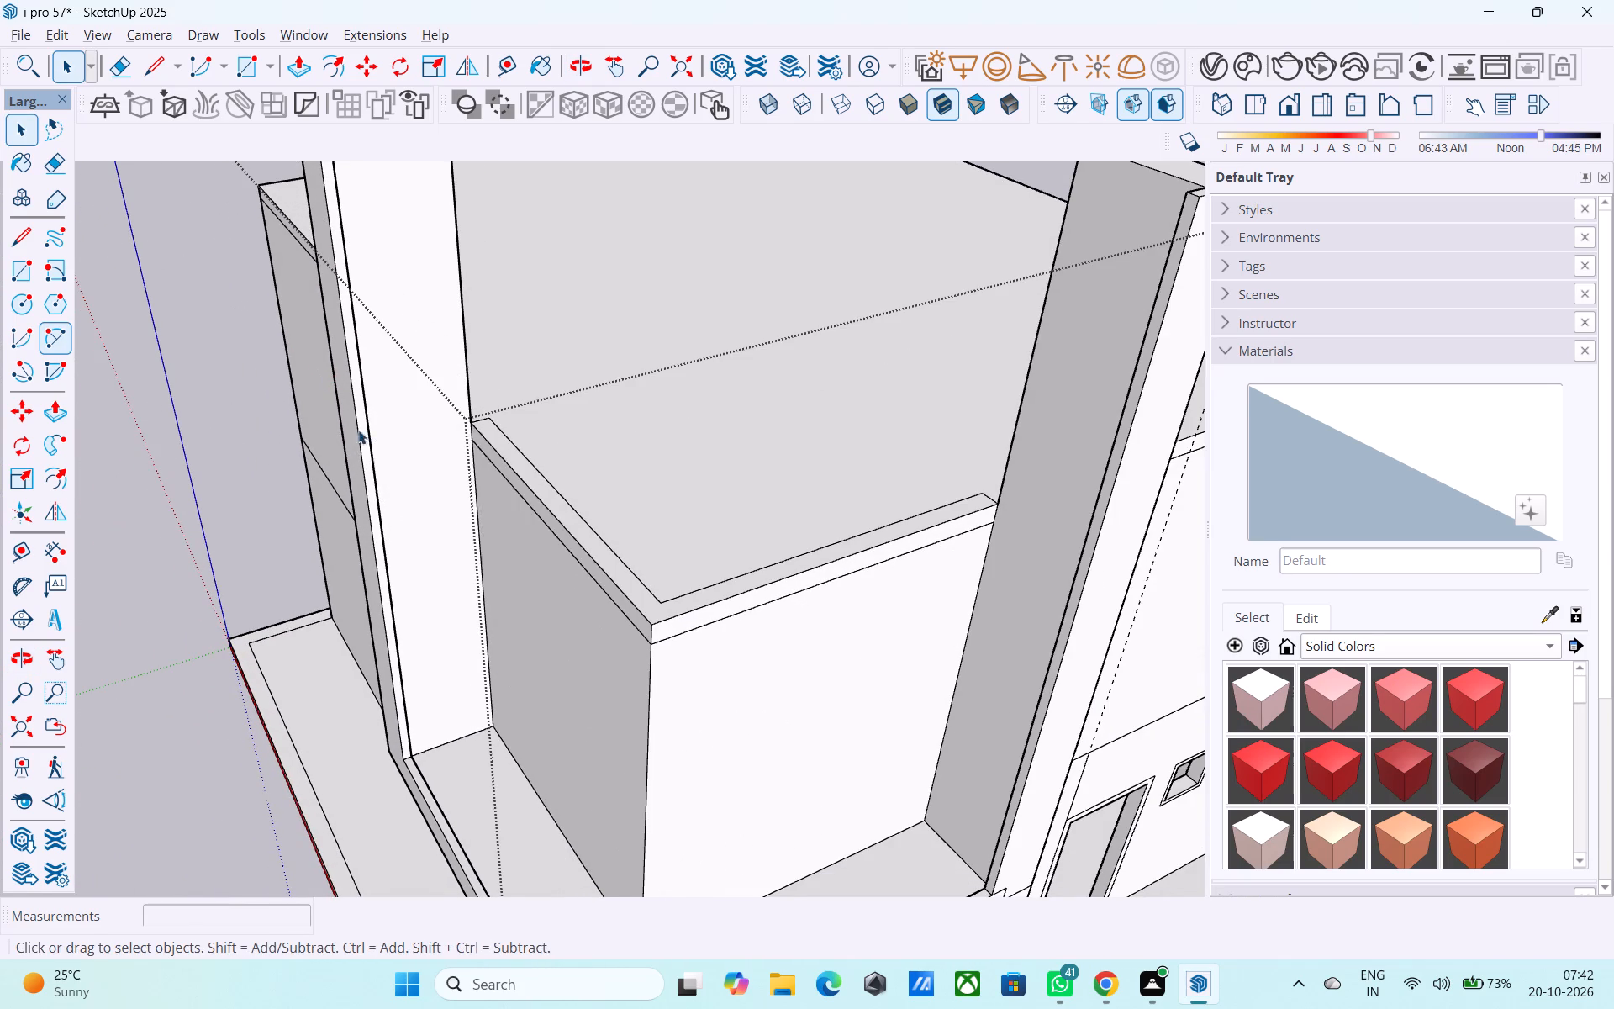
# Push/Pull the roof slab's edge face between the fins, on the side without the door, outward 2' 9" to the fin's lip.
pyautogui.moveTo(492, 564); pyautogui.dragTo(518, 536, button='middle')
pyautogui.scroll(3, 521, 536)
pyautogui.click(568, 472)
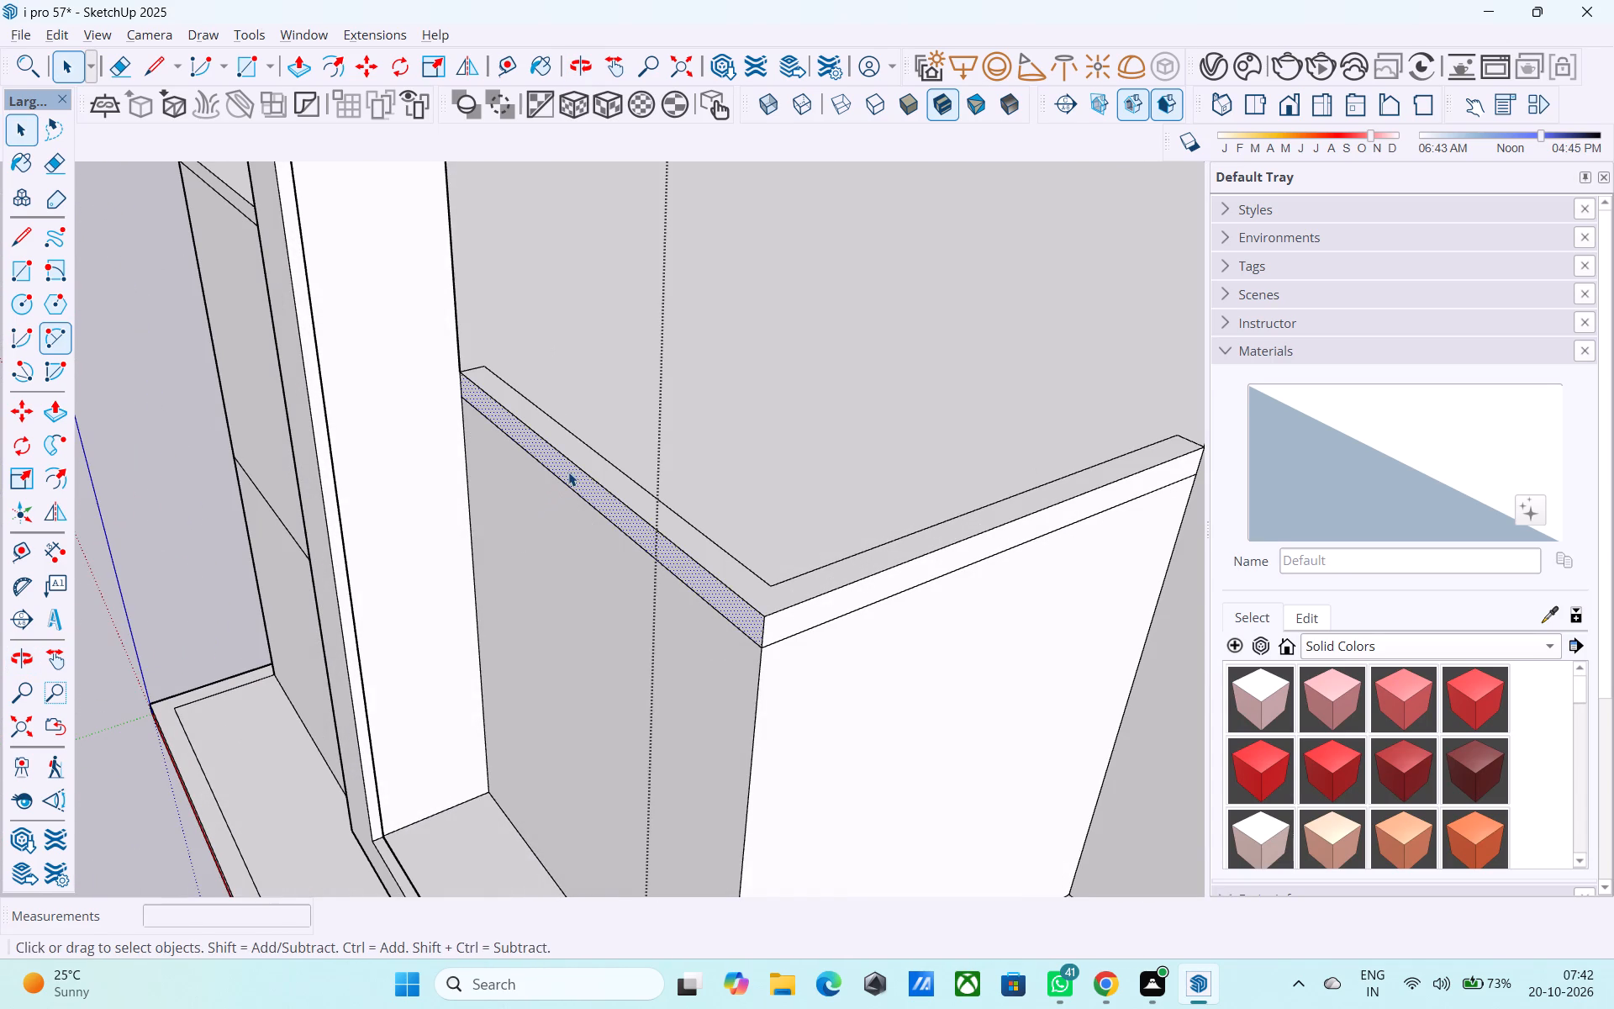
pyautogui.press('p')
pyautogui.click(568, 471)
pyautogui.moveTo(518, 415); pyautogui.dragTo(330, 443, button='middle')
pyautogui.scroll(2, 377, 298)
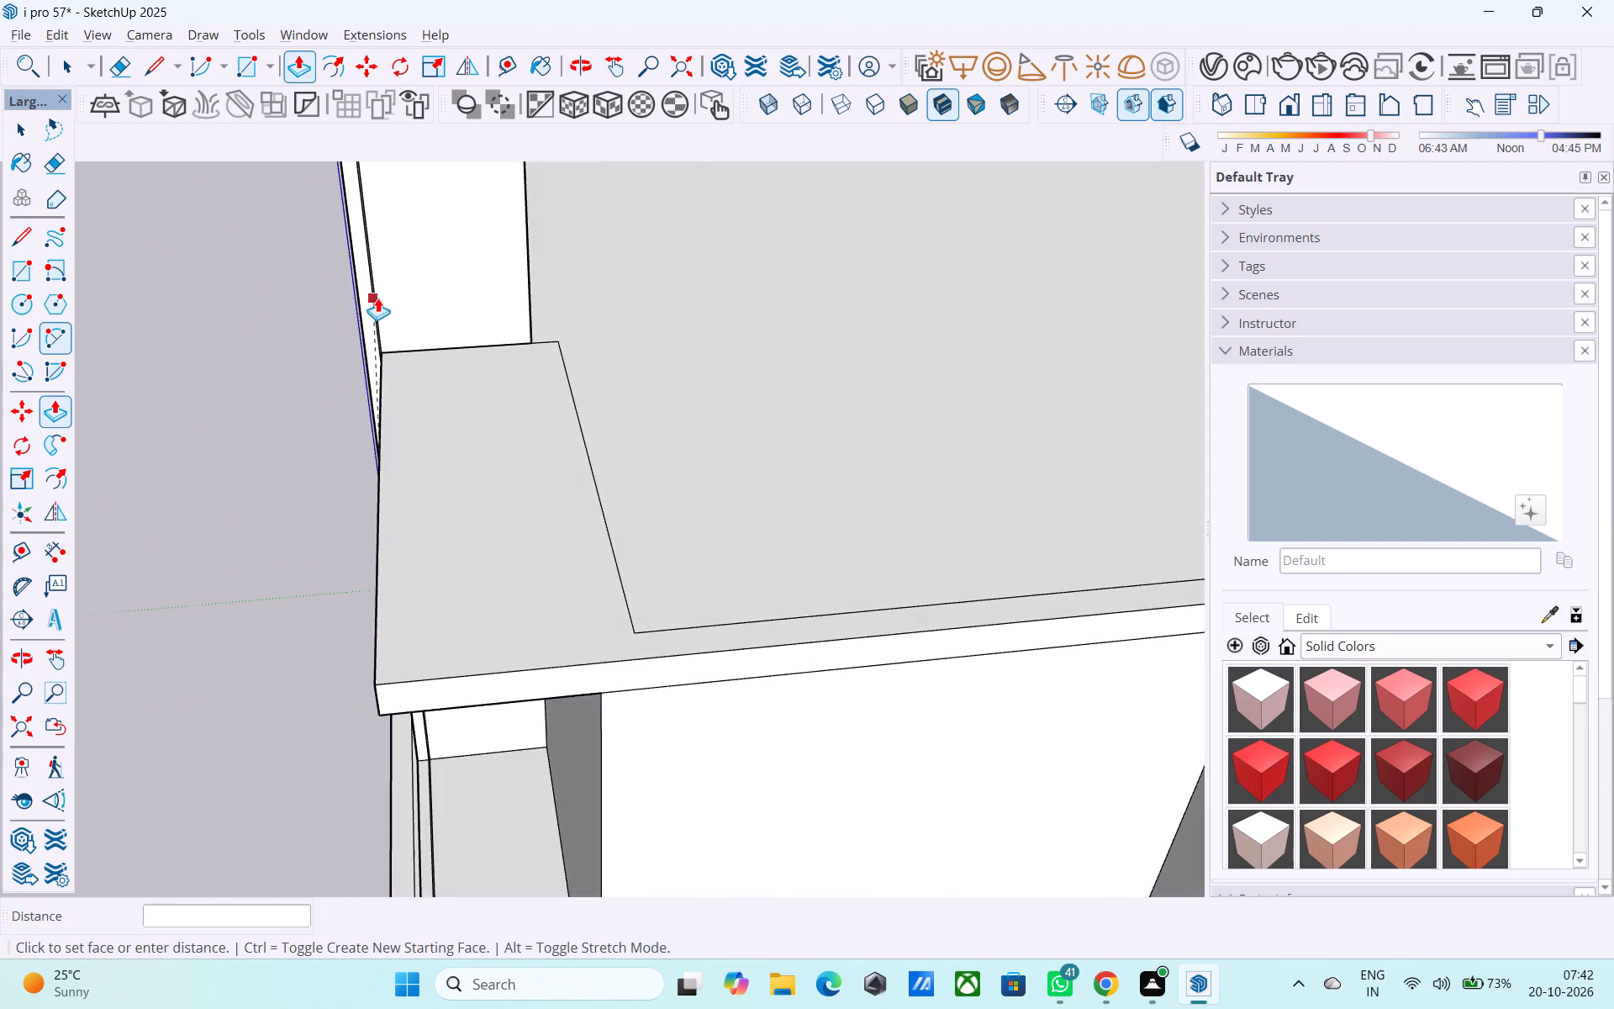
pyautogui.scroll(14, 377, 298)
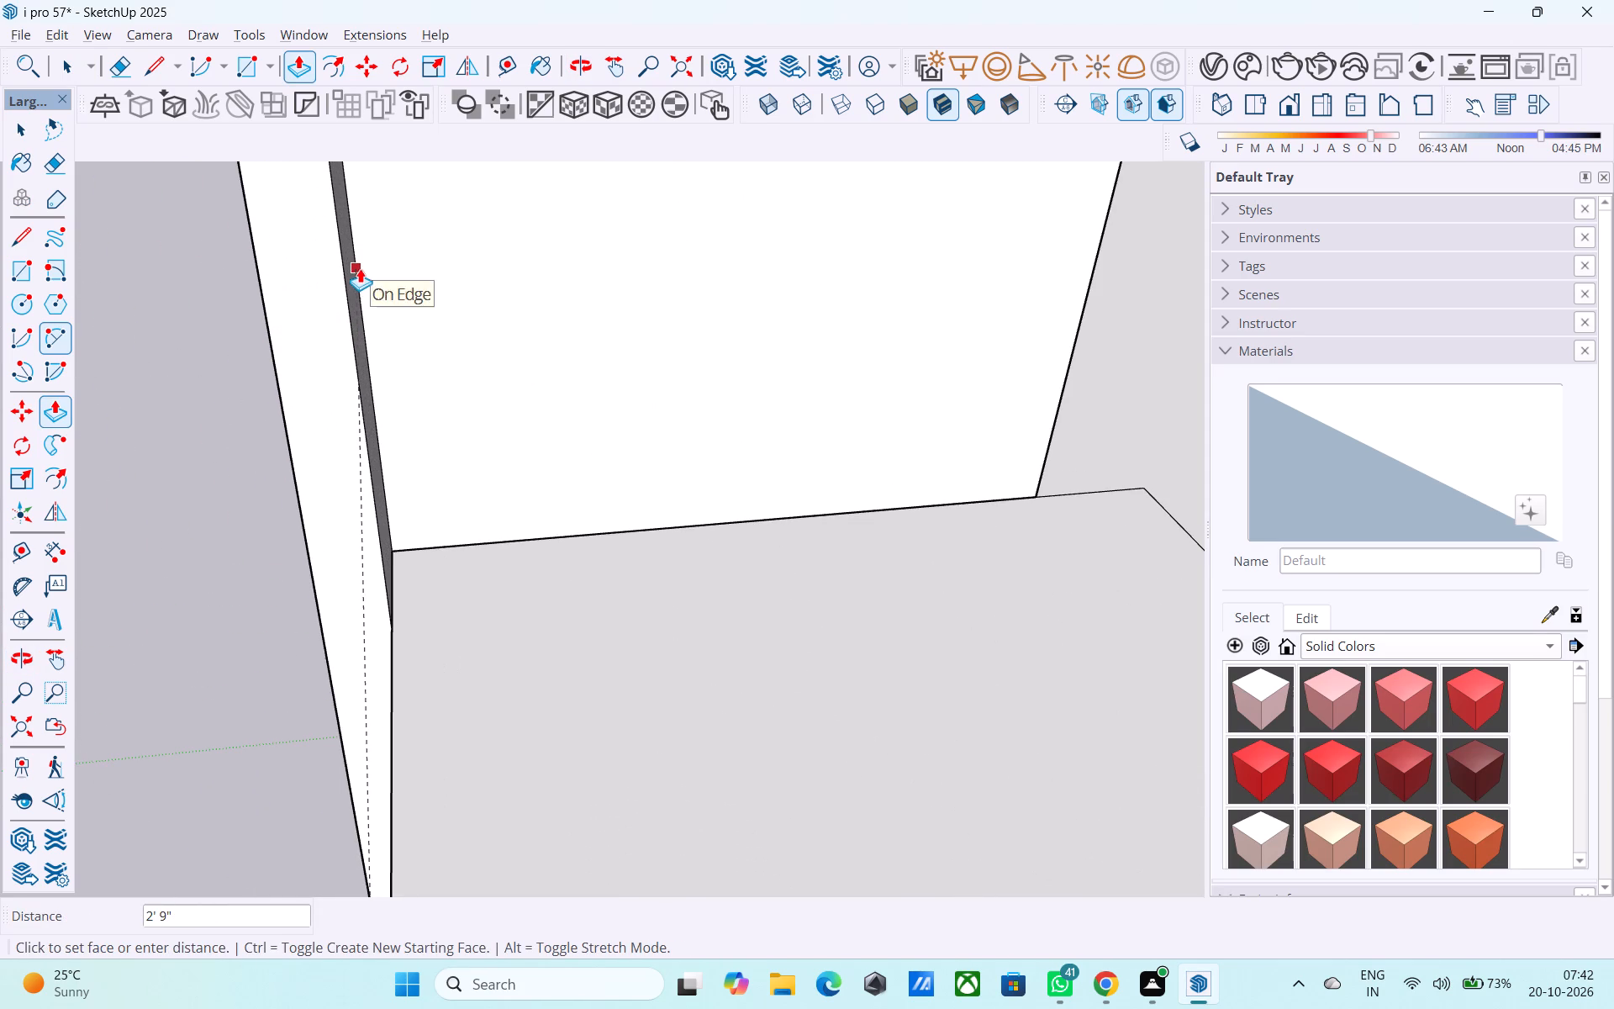
pyautogui.click(360, 268)
# Repeat the 2' 9" outward Push/Pull on the roof slab's door-side edge face between the fins.
pyautogui.scroll(-9, 372, 268)
pyautogui.scroll(1, 370, 286)
pyautogui.scroll(-7, 370, 287)
pyautogui.moveTo(410, 416); pyautogui.dragTo(419, 405, button='middle')
pyautogui.scroll(1, 419, 400)
pyautogui.scroll(-5, 398, 390)
pyautogui.moveTo(401, 490); pyautogui.dragTo(403, 488, button='middle')
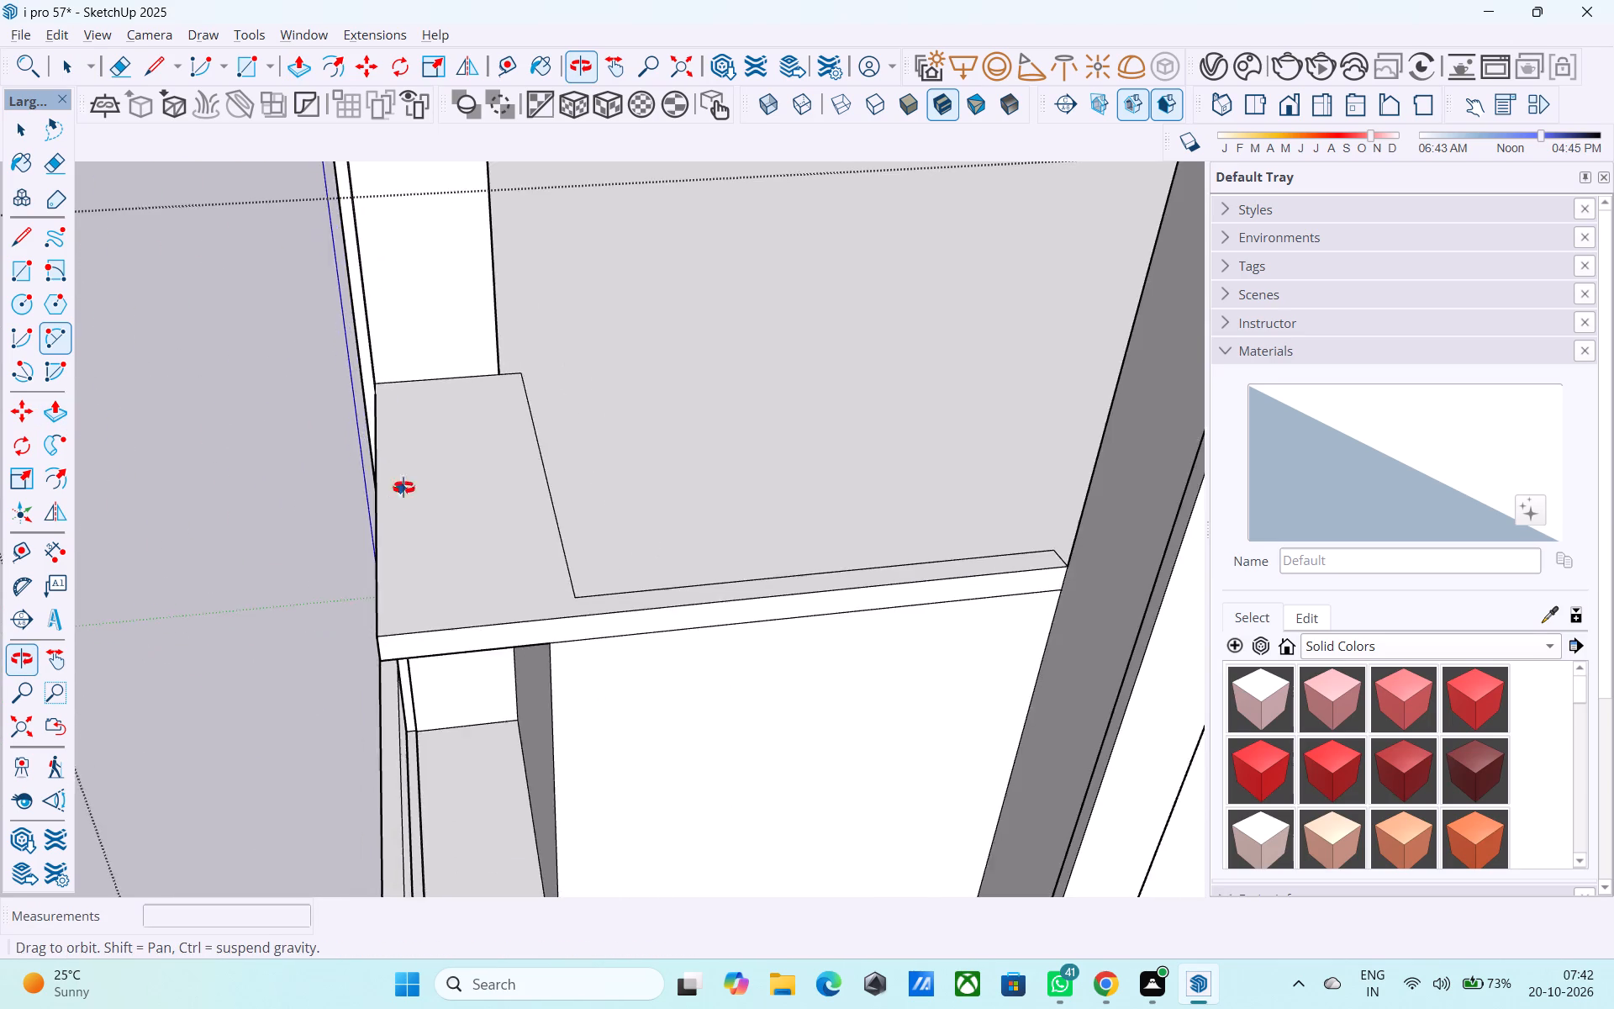
pyautogui.moveTo(403, 488); pyautogui.dragTo(618, 376, button='middle')
pyautogui.scroll(-5, 792, 431)
pyautogui.moveTo(633, 559); pyautogui.dragTo(666, 552, button='middle')
pyautogui.scroll(5, 638, 671)
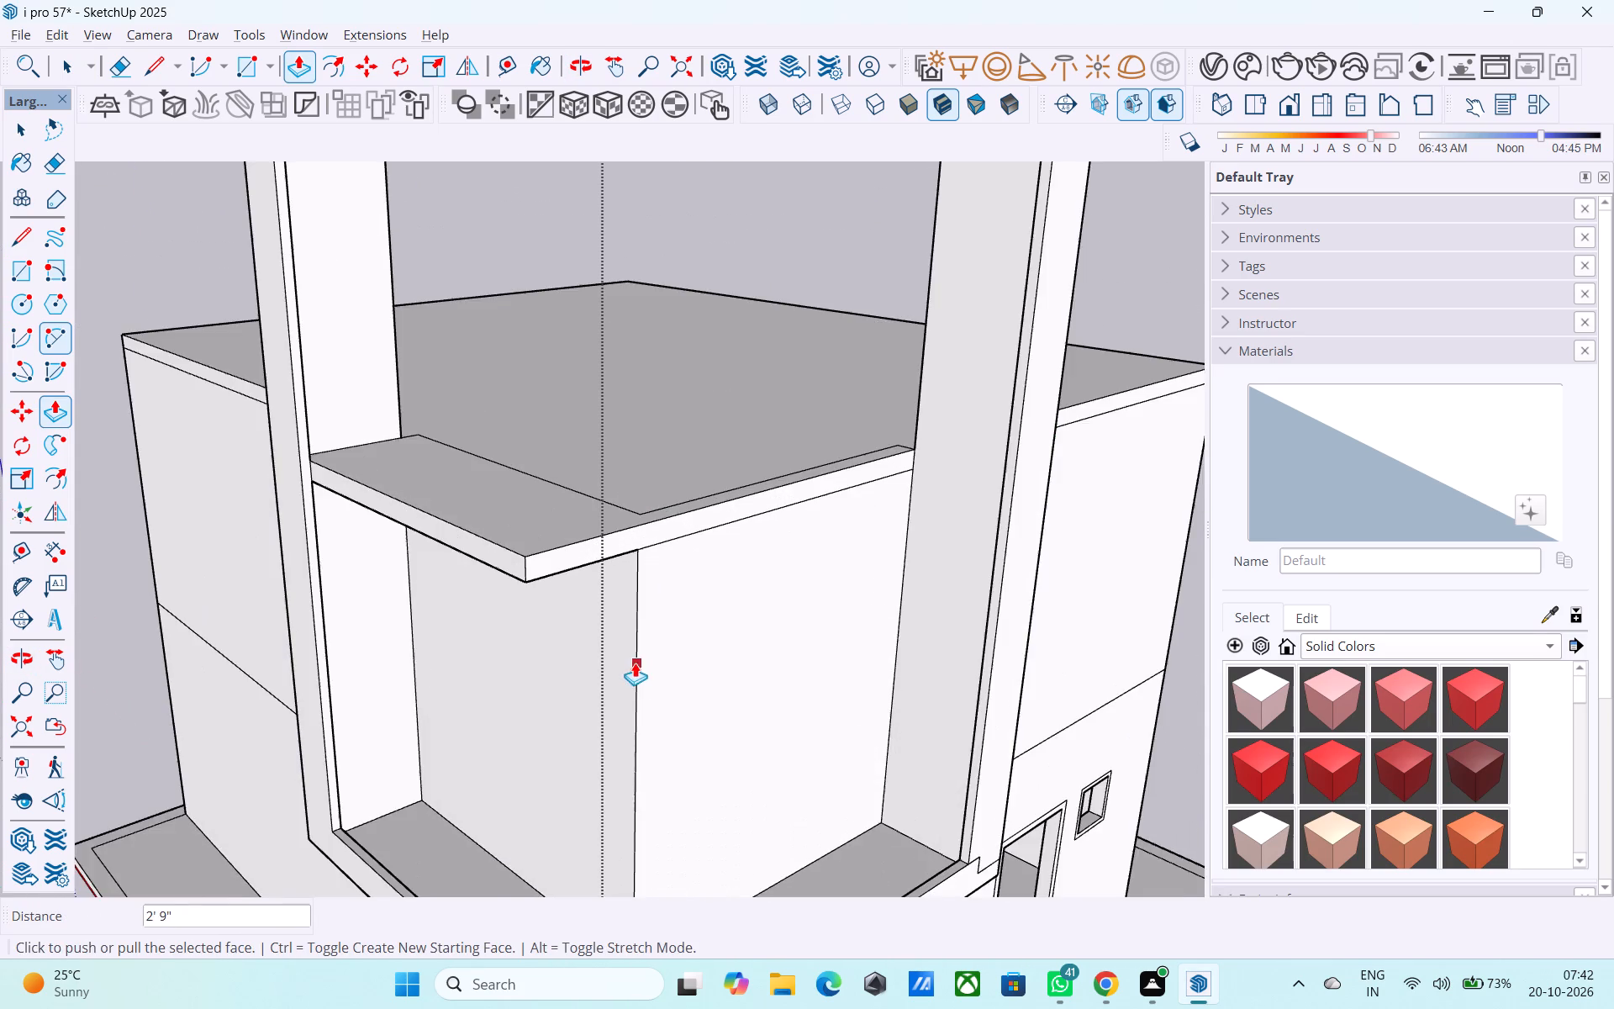
pyautogui.scroll(7, 635, 594)
pyautogui.press('space')
pyautogui.click(659, 516)
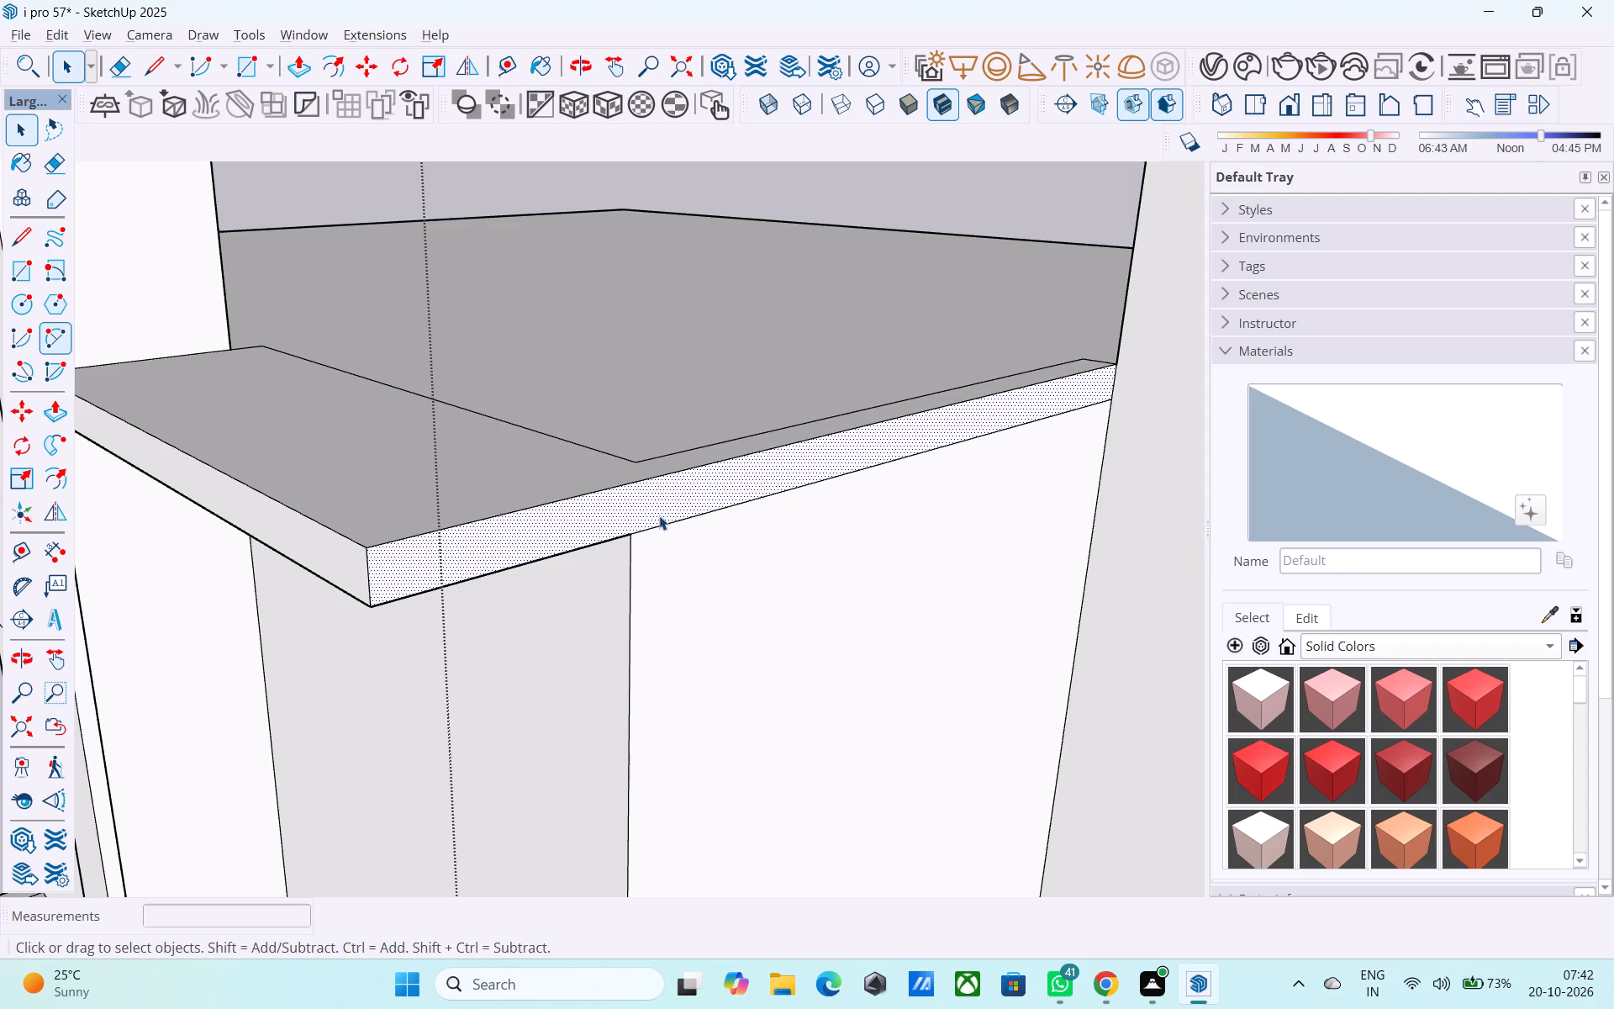
pyautogui.press('p')
pyautogui.doubleClick(659, 511)
pyautogui.scroll(-8, 659, 510)
pyautogui.moveTo(657, 519); pyautogui.dragTo(723, 573, button='middle')
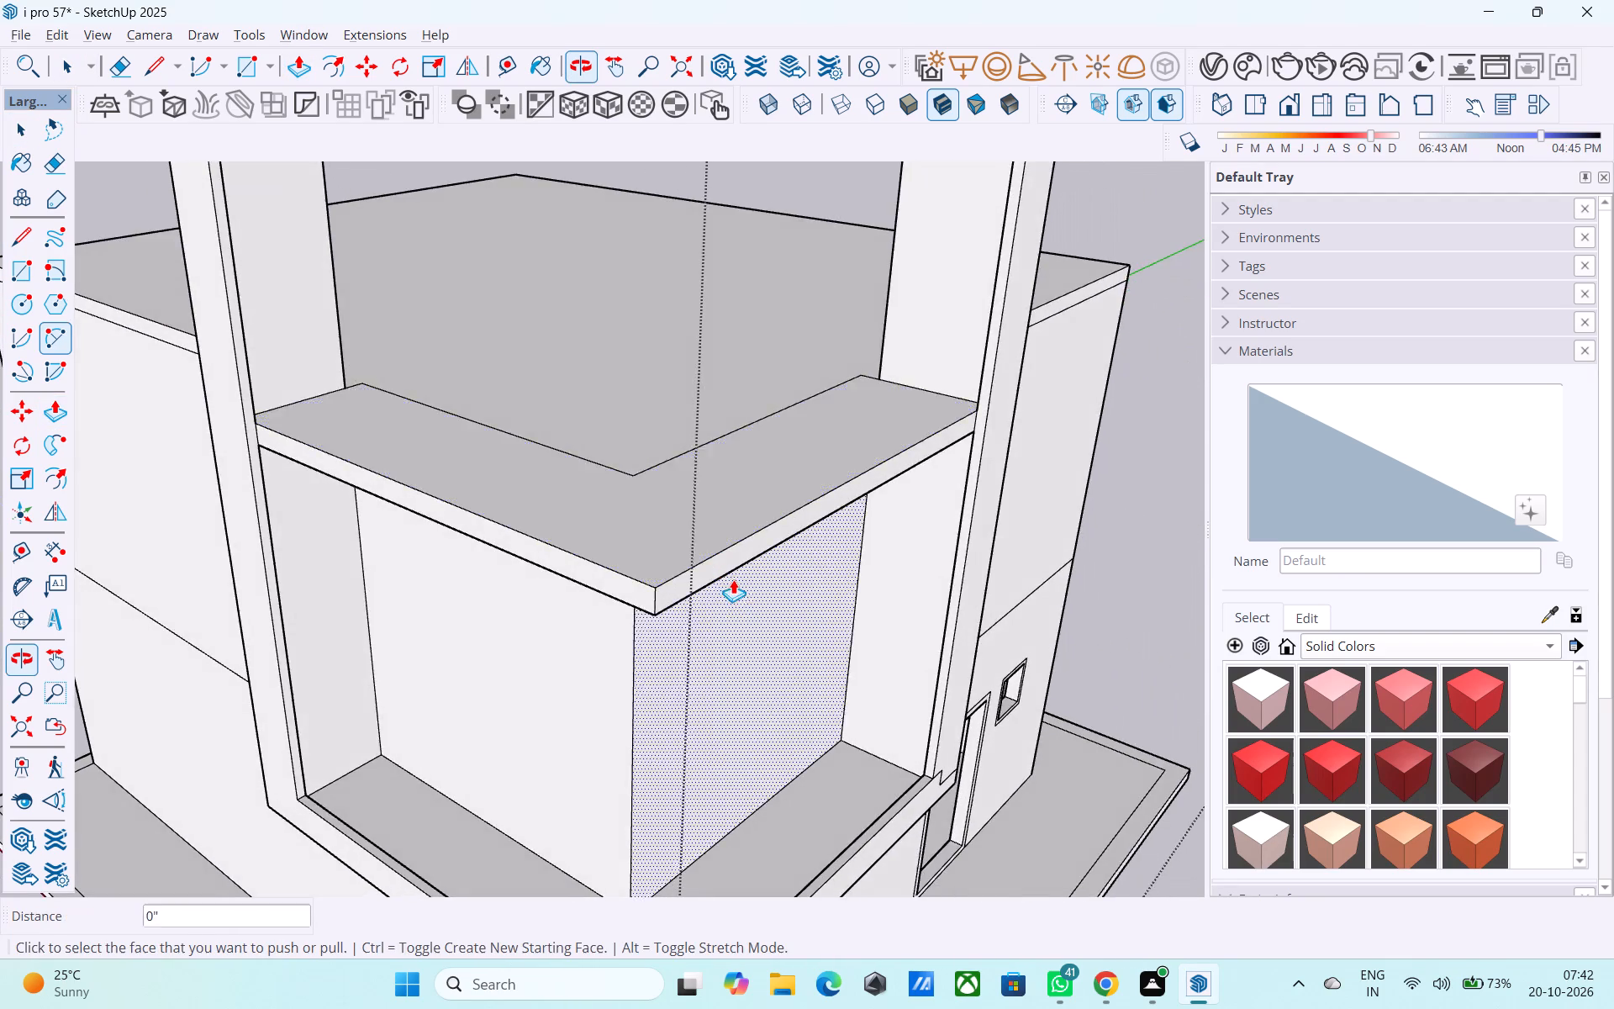
# Erase the L-shaped strip's inner lines and the leftover short edges beside both fins on the roof.
pyautogui.scroll(-9, 736, 588)
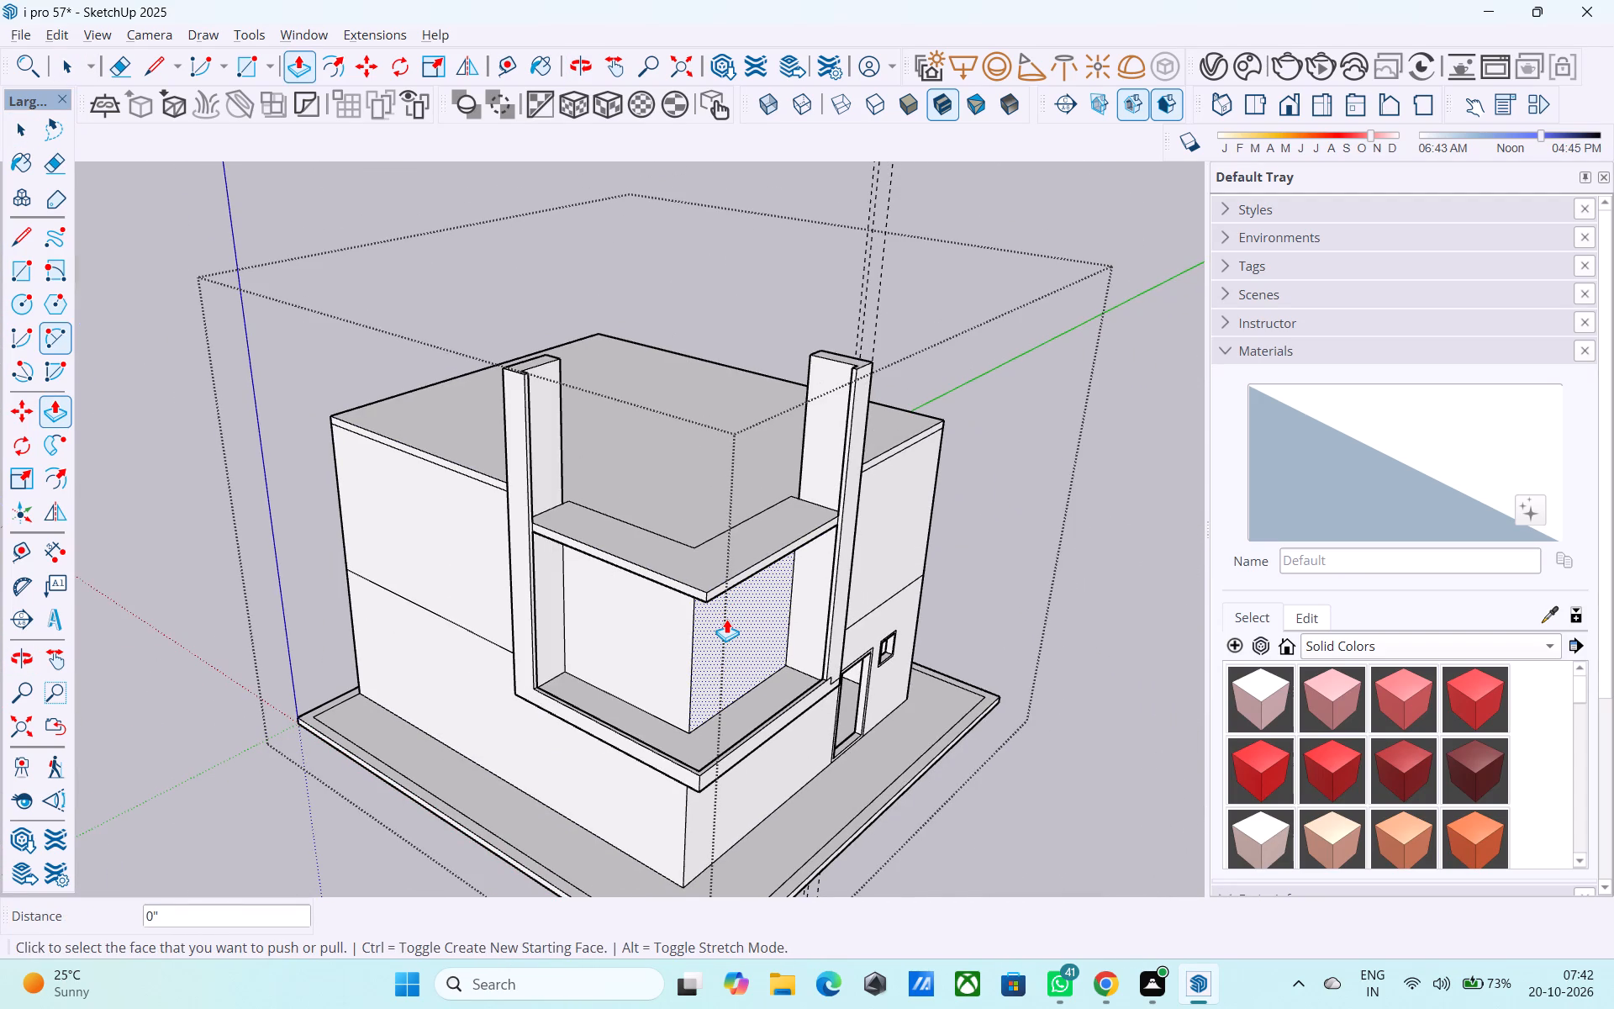
pyautogui.middleClick(735, 617)
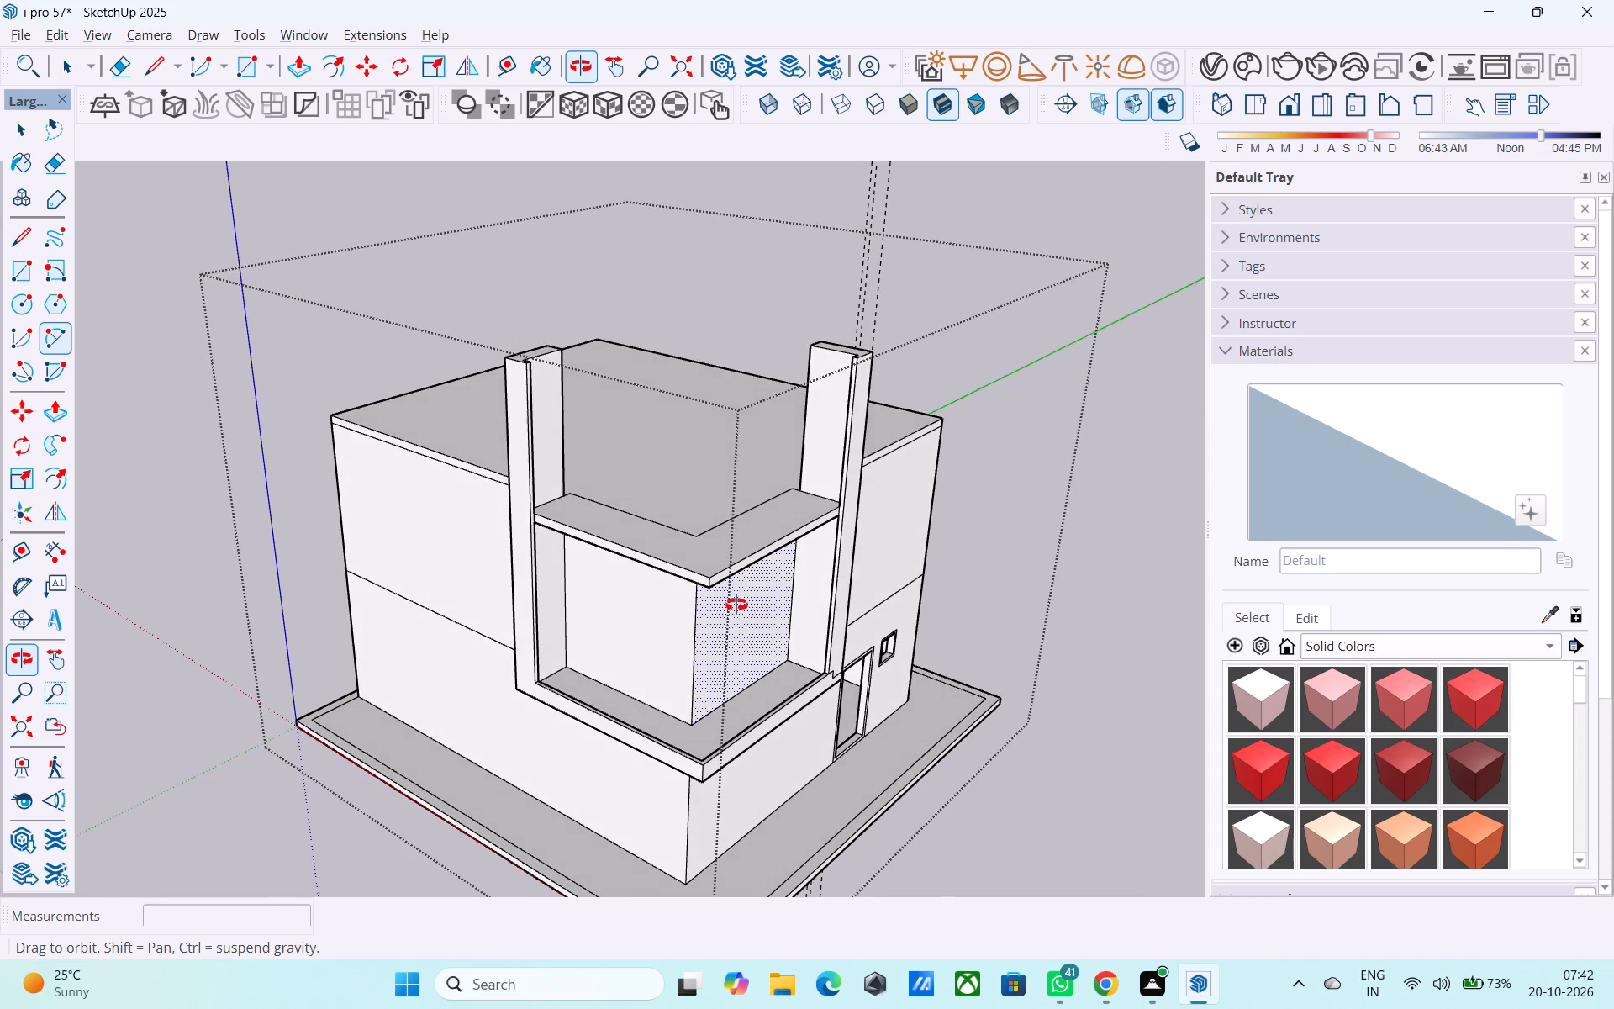
pyautogui.moveTo(736, 619); pyautogui.dragTo(736, 666, button='middle')
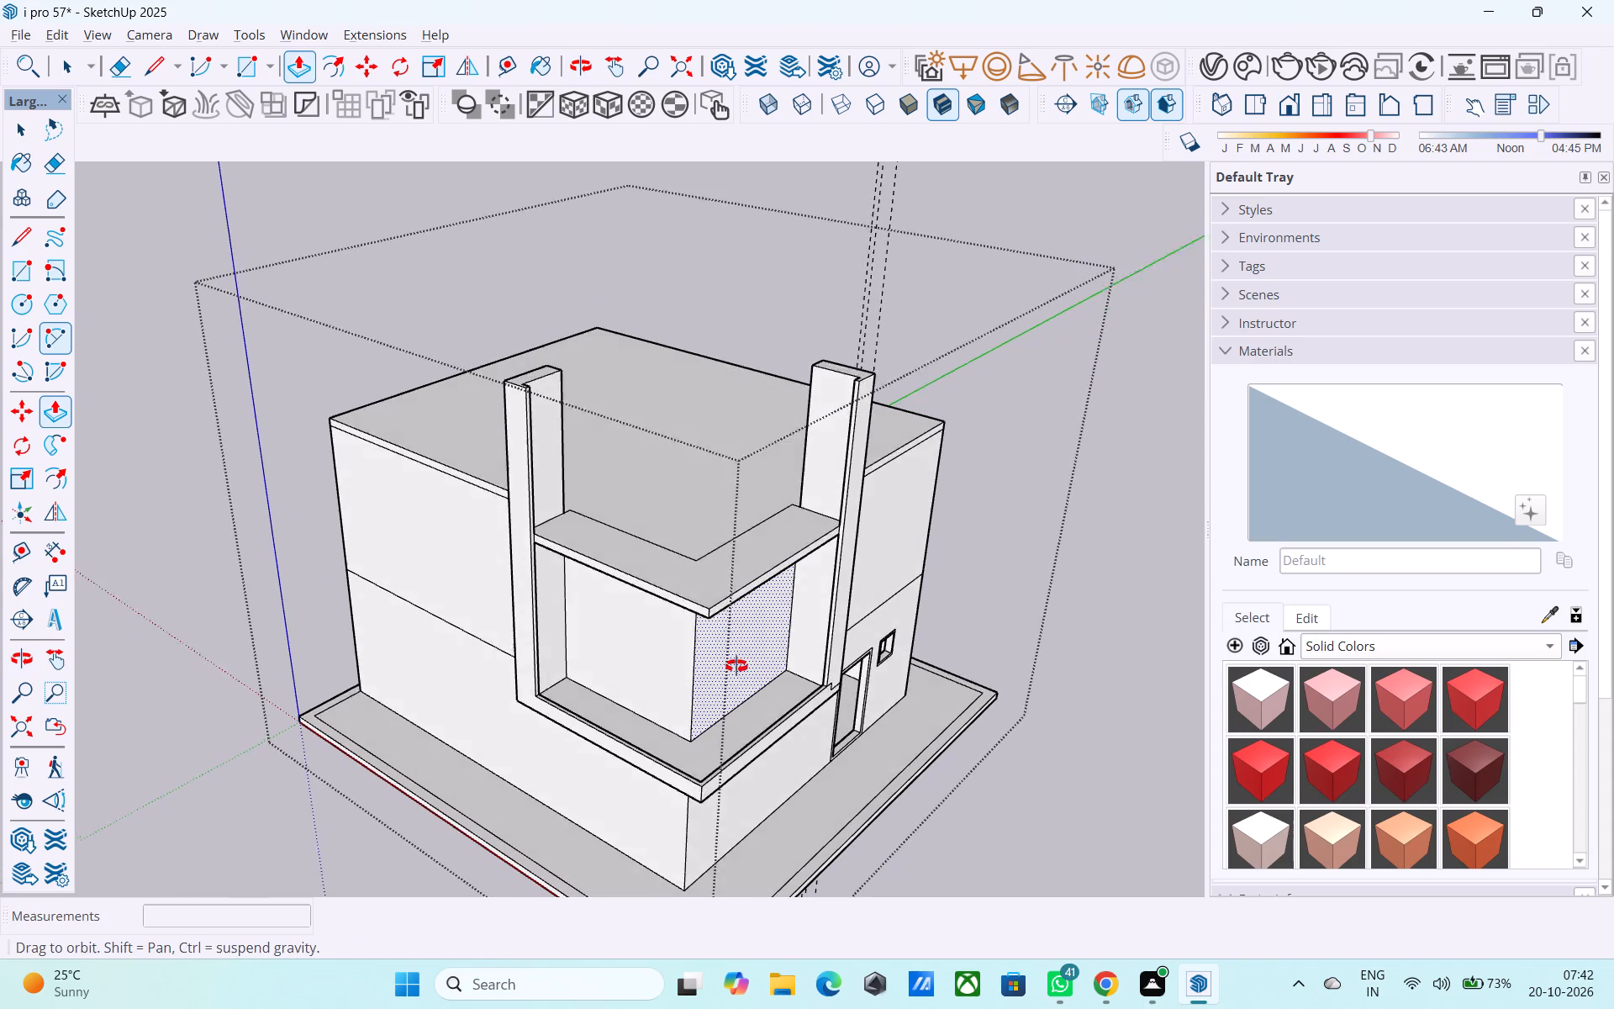
pyautogui.moveTo(736, 666); pyautogui.dragTo(735, 663, button='middle')
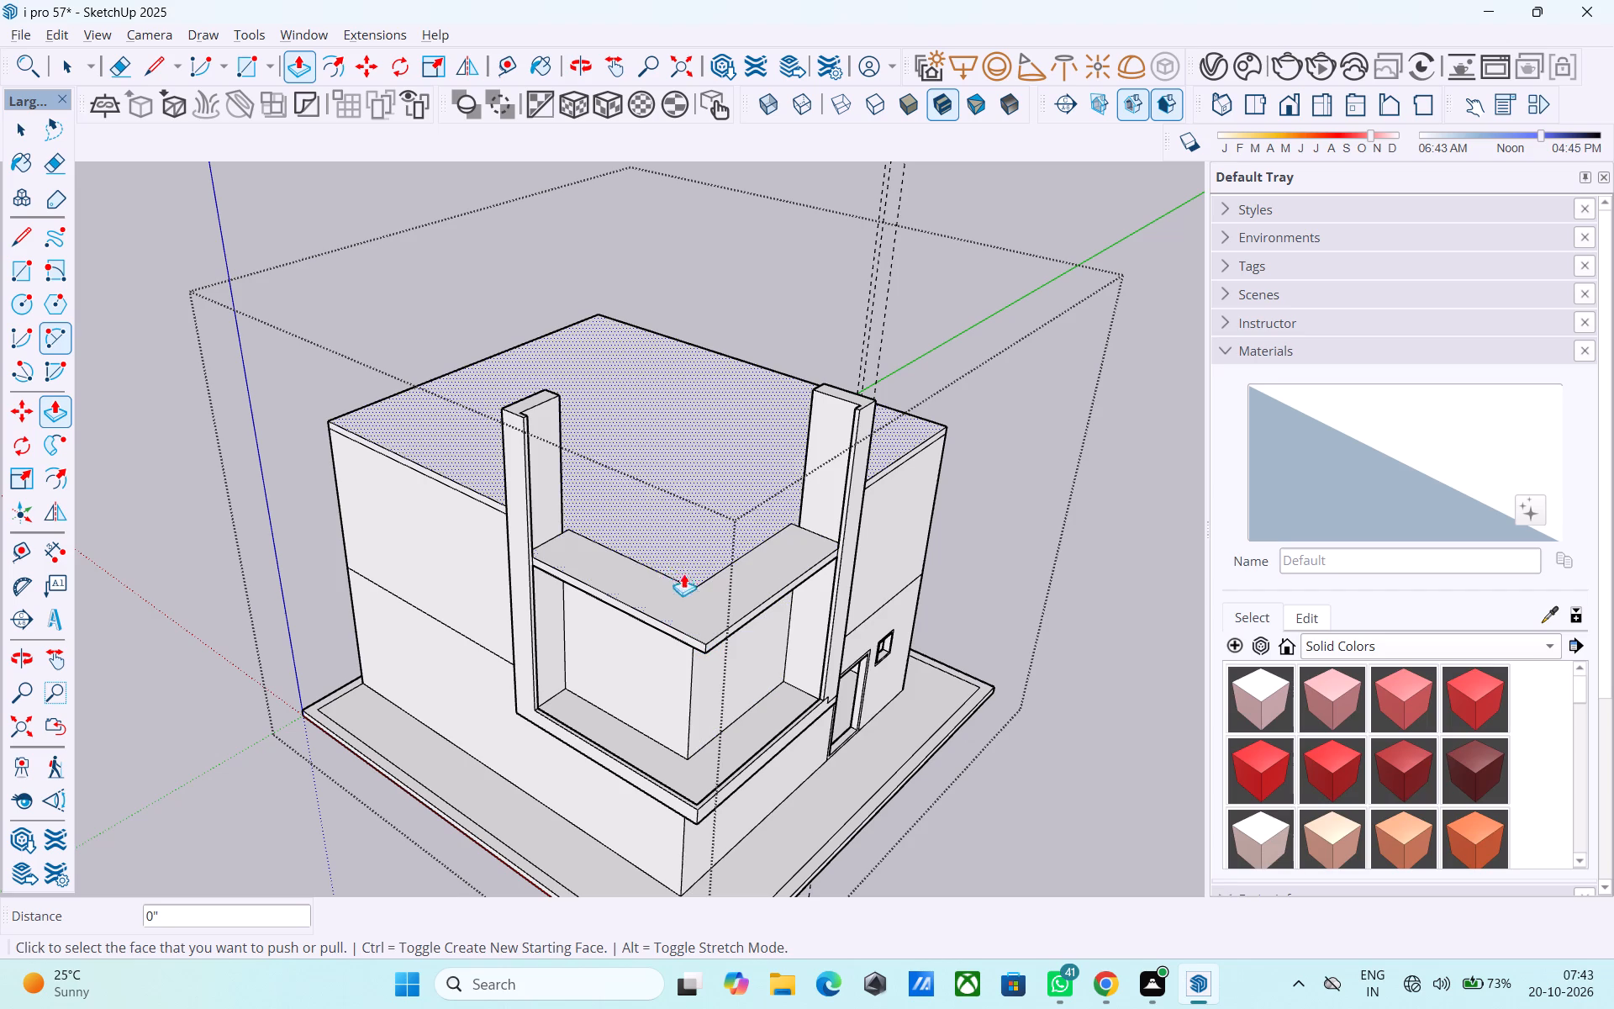
pyautogui.press('e')
pyautogui.moveTo(696, 563); pyautogui.dragTo(691, 589)
pyautogui.moveTo(665, 580); pyautogui.dragTo(599, 593, button='middle')
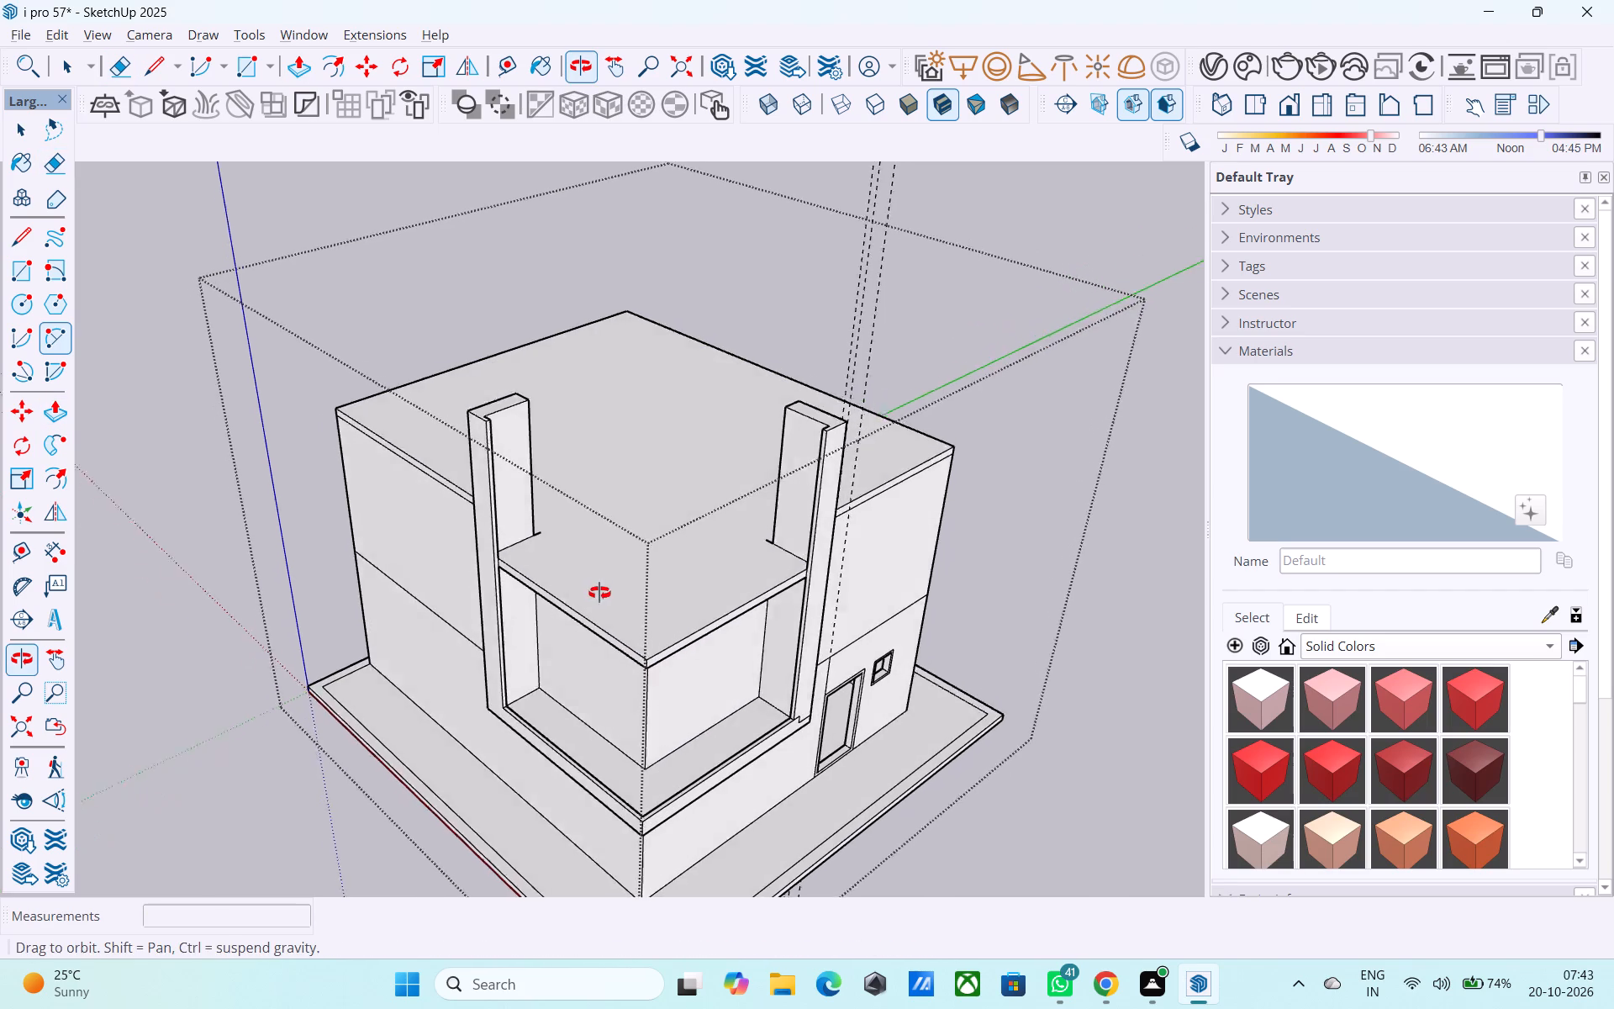
pyautogui.moveTo(599, 593); pyautogui.dragTo(590, 594, button='middle')
pyautogui.scroll(11, 509, 529)
pyautogui.click(548, 547)
pyautogui.scroll(-4, 520, 549)
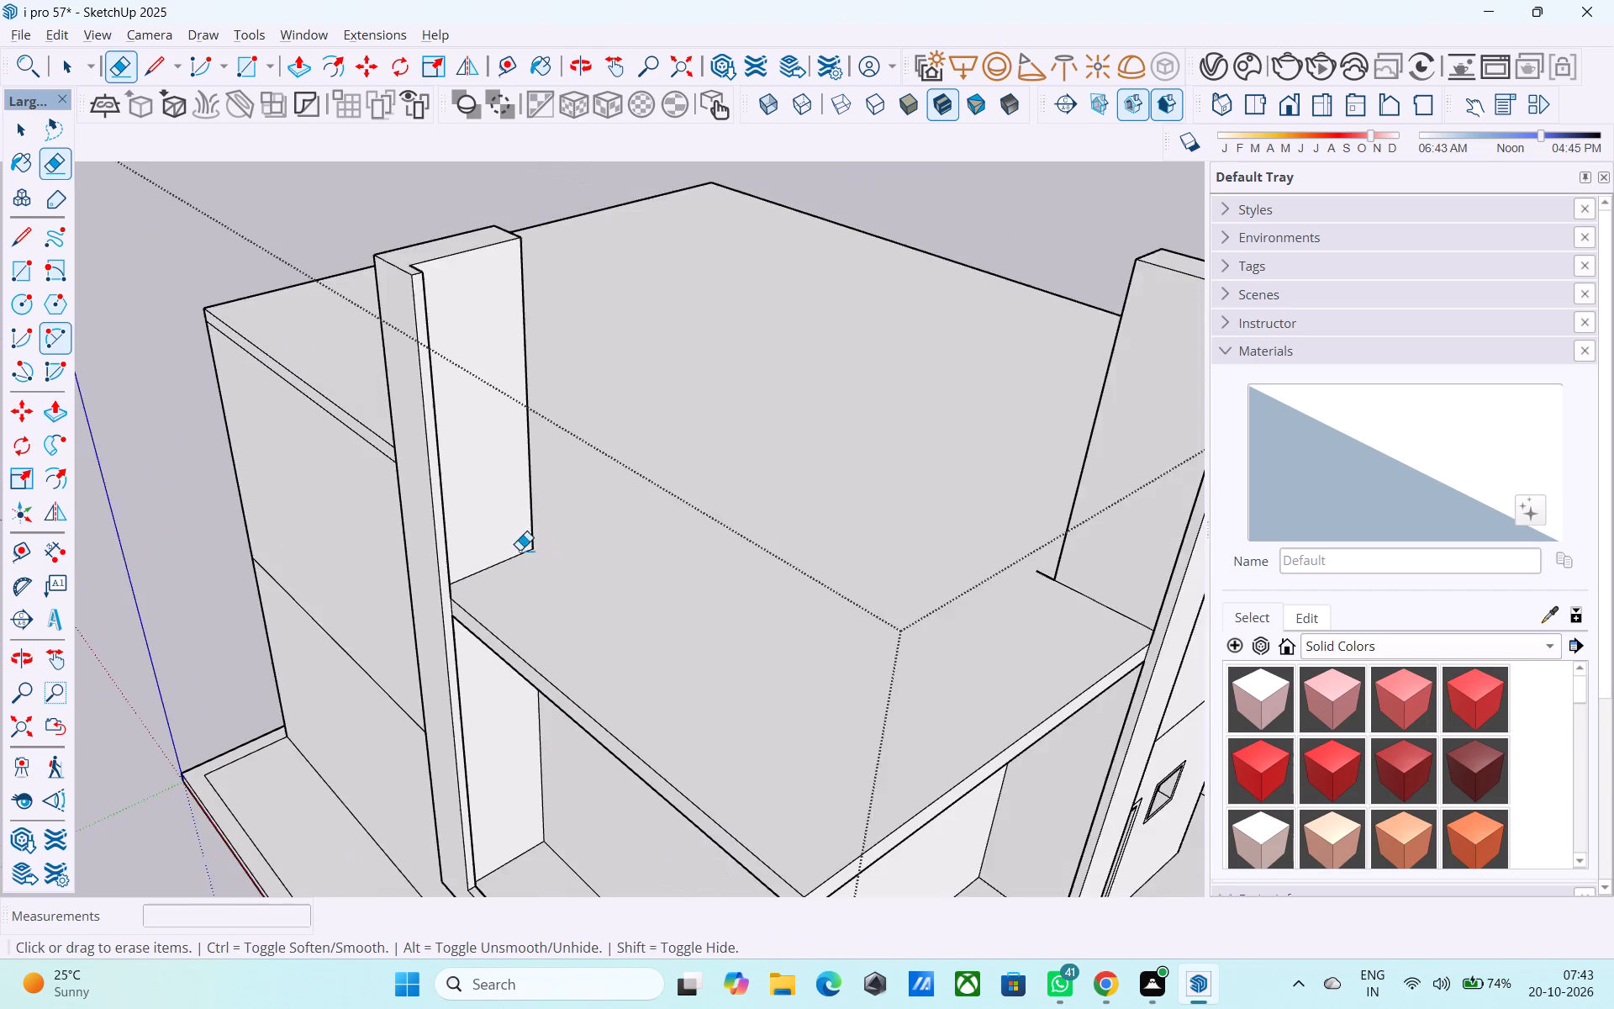
pyautogui.scroll(-4, 506, 546)
pyautogui.scroll(10, 836, 546)
pyautogui.click(859, 584)
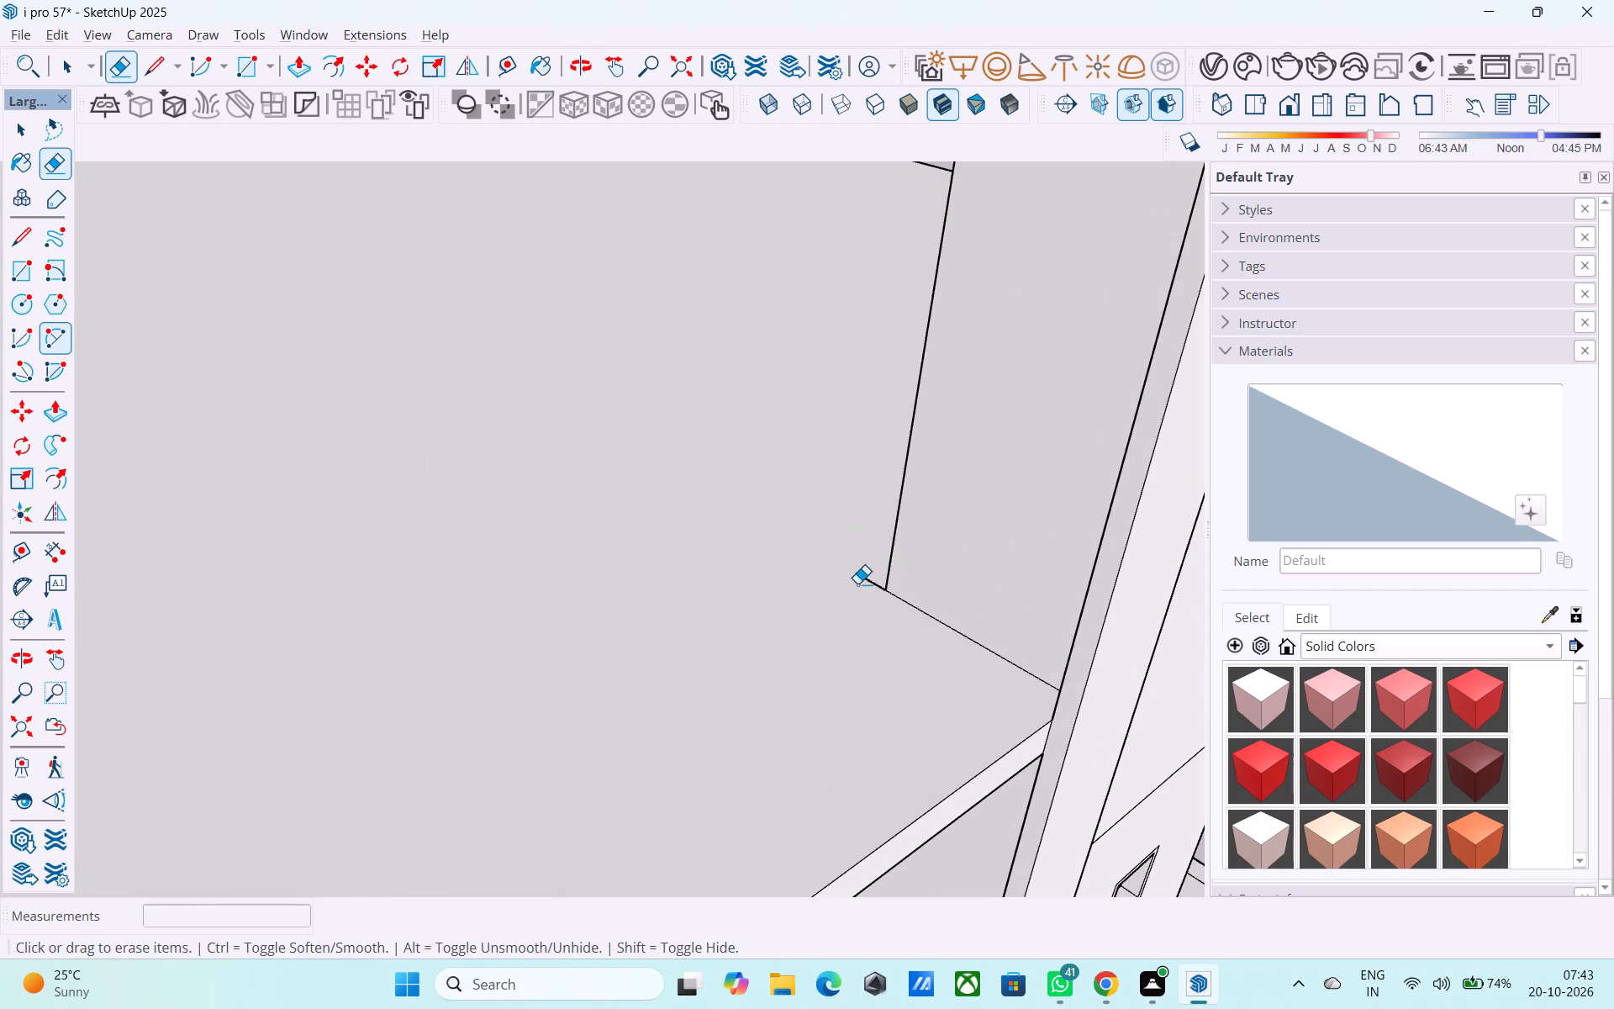
pyautogui.click(862, 581)
pyautogui.click(864, 570)
pyautogui.click(862, 573)
# Copy the roof overhang's door-side outer top edge inward about 7 11/16" along the adjoining edge.
pyautogui.scroll(-11, 853, 581)
pyautogui.moveTo(717, 642); pyautogui.dragTo(1091, 647, button='middle')
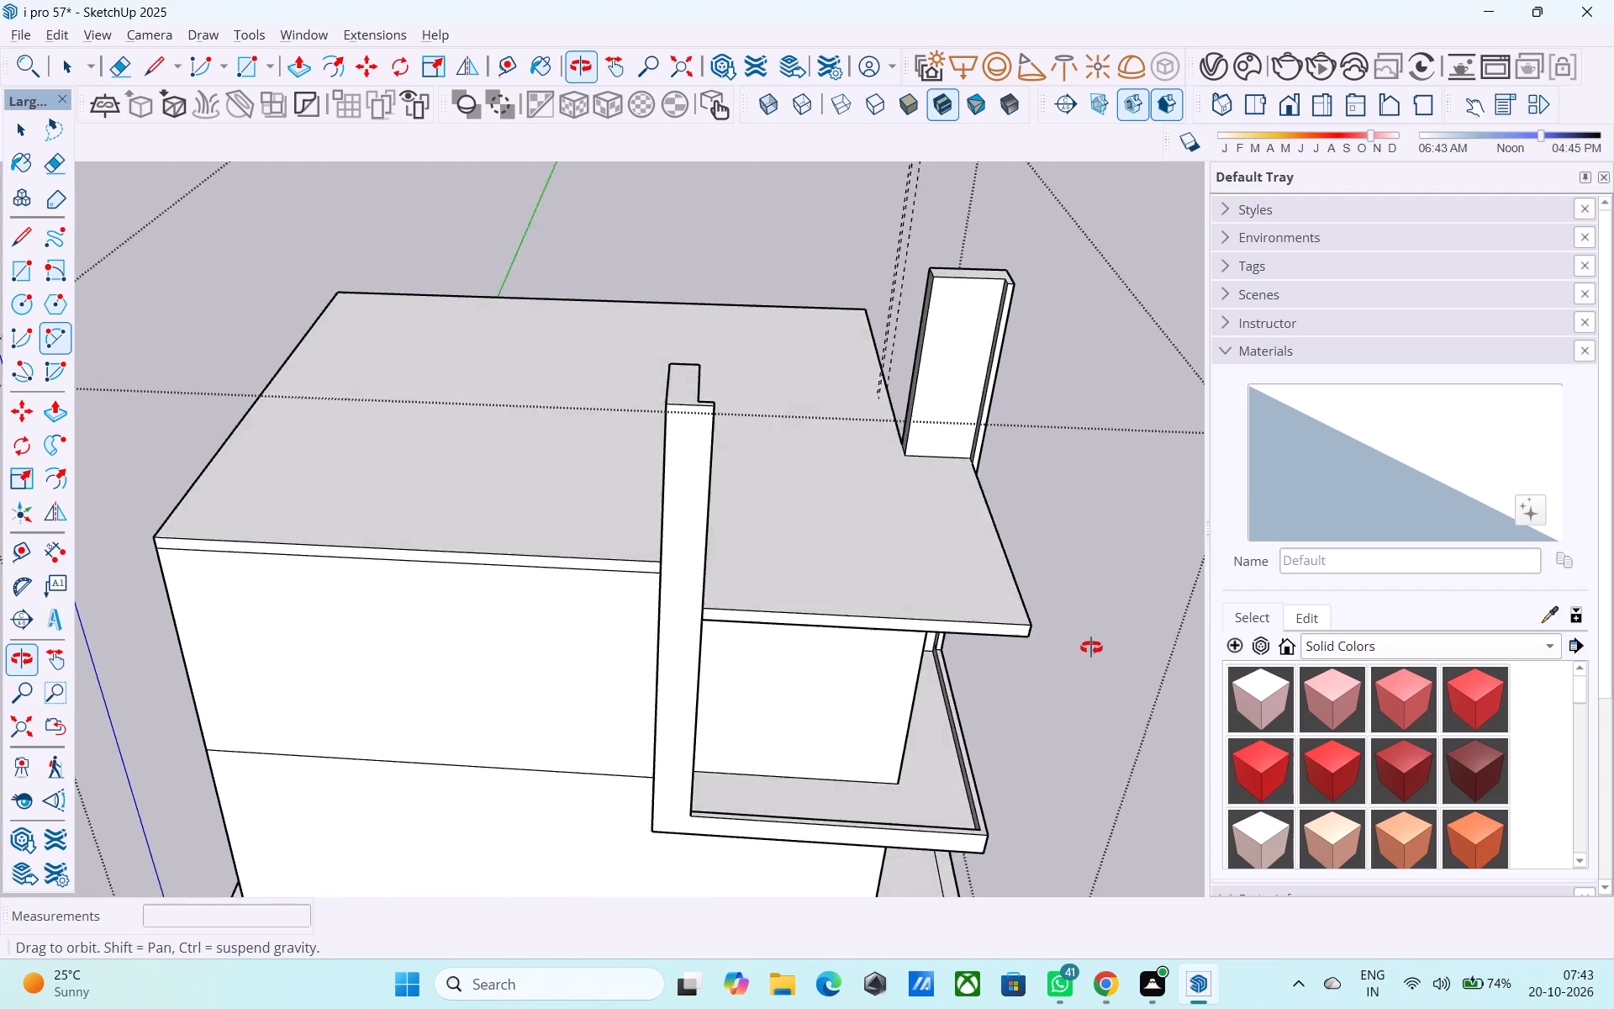
pyautogui.moveTo(1091, 647); pyautogui.dragTo(1085, 649, button='middle')
pyautogui.scroll(7, 1010, 553)
pyautogui.press('space')
pyautogui.click(989, 535)
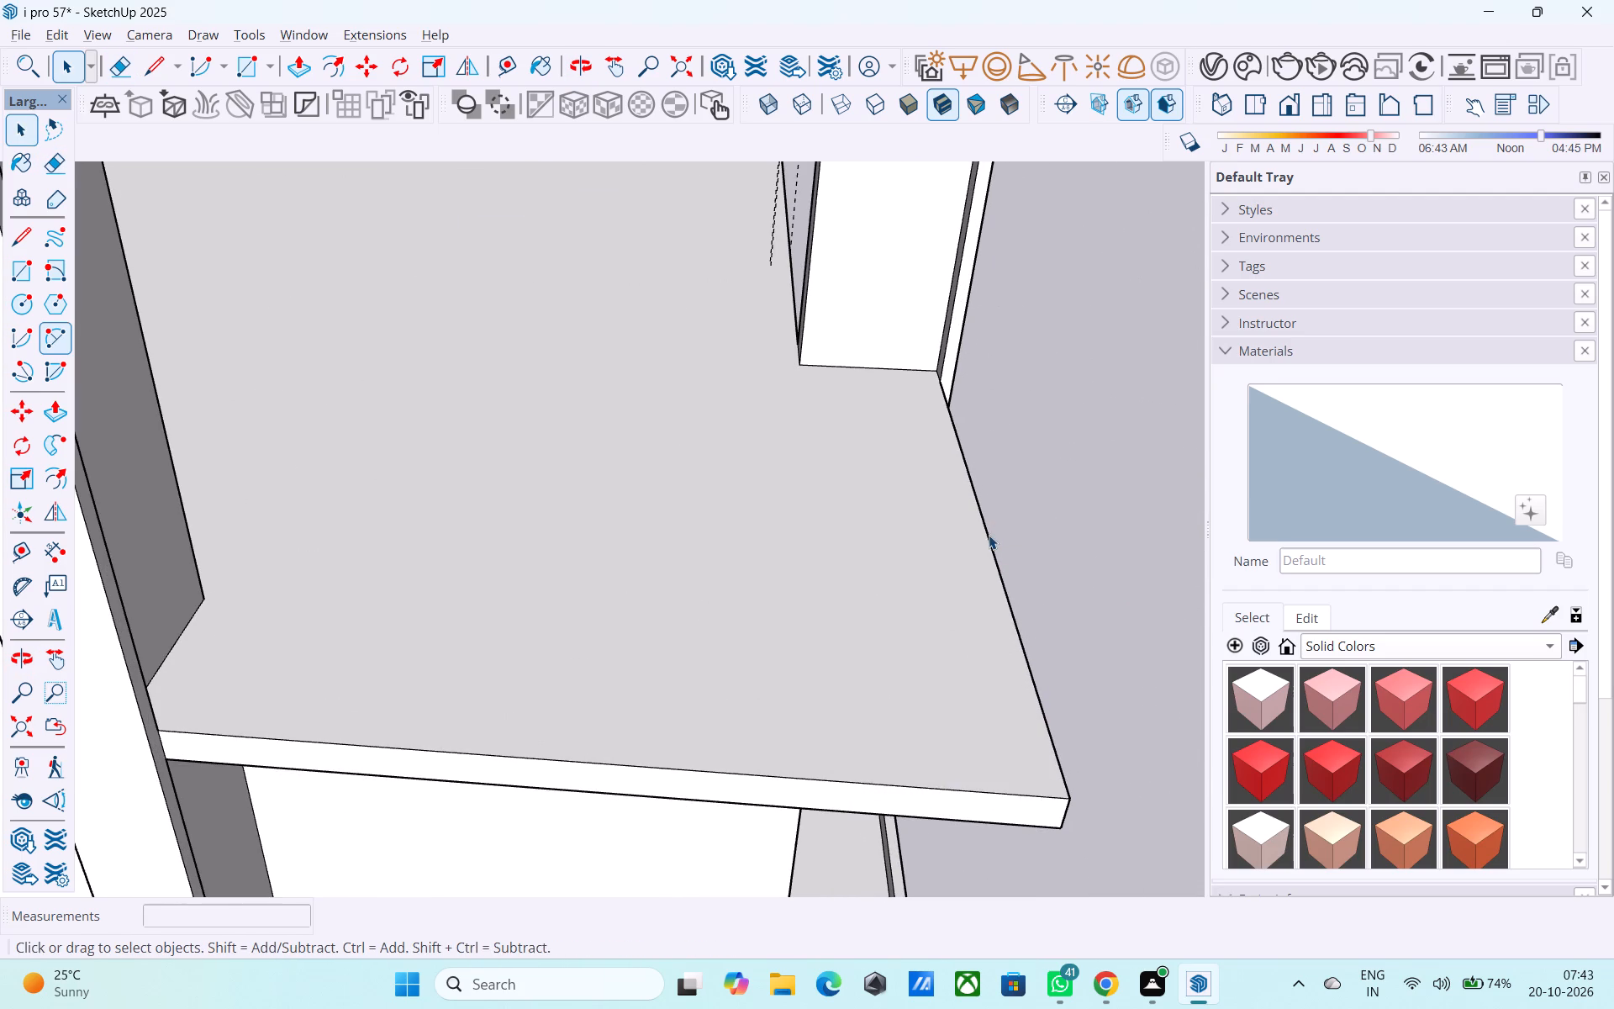
pyautogui.press('m')
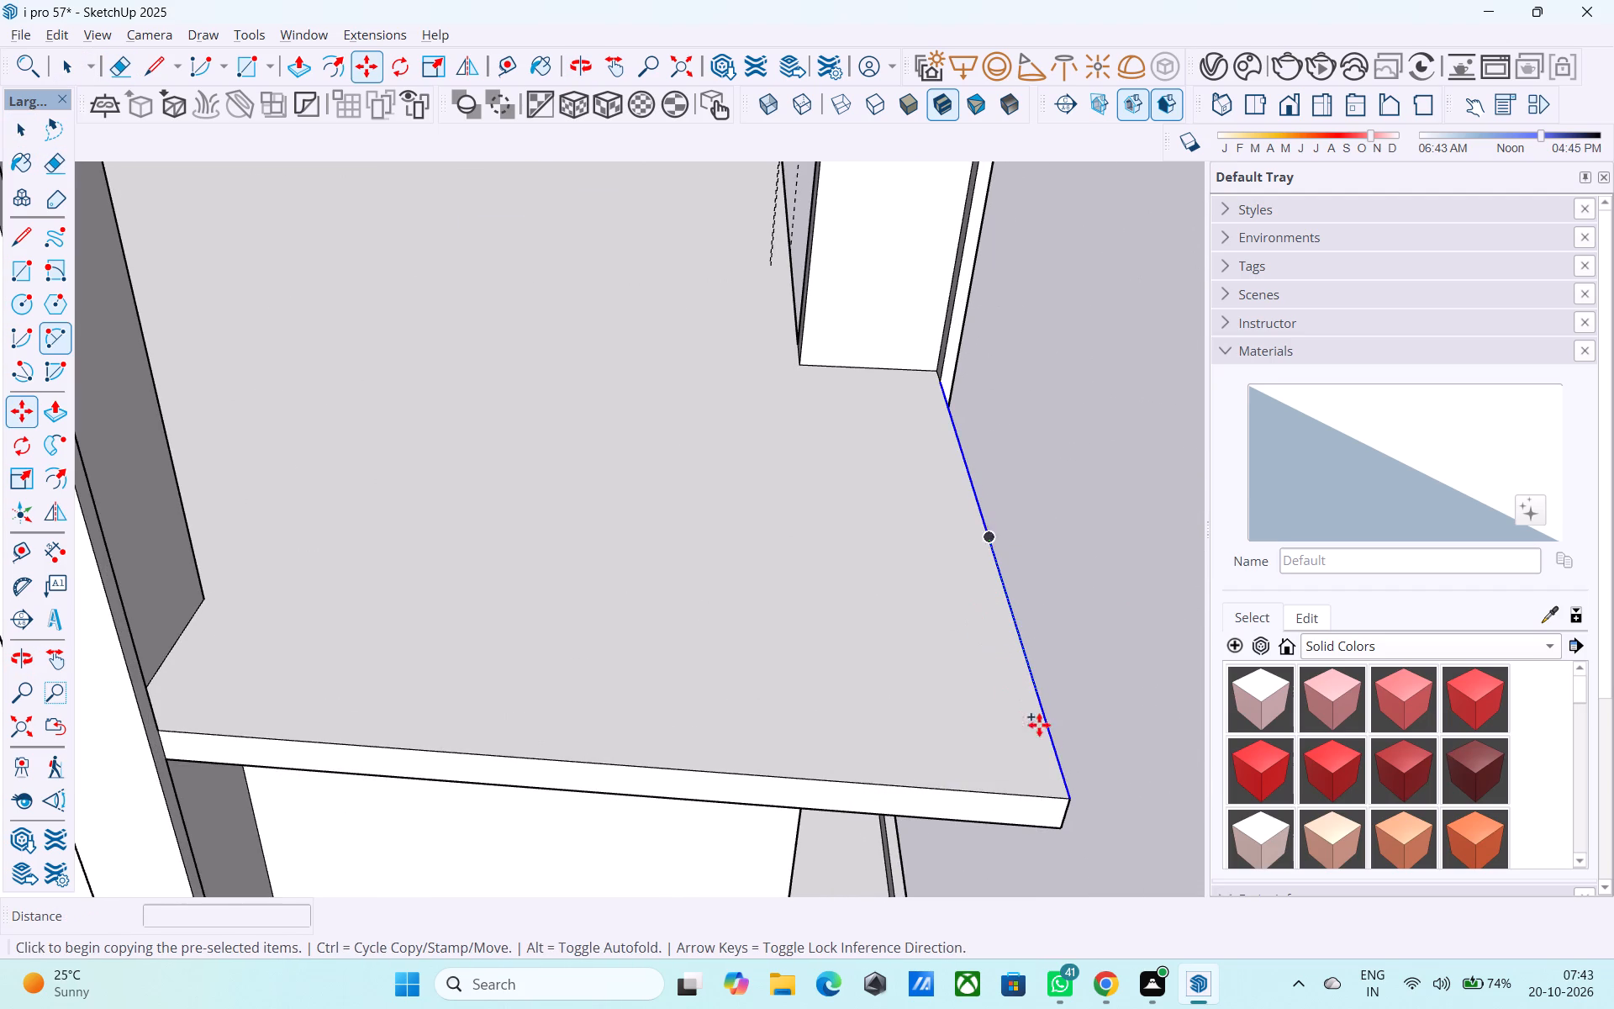
pyautogui.click(1071, 795)
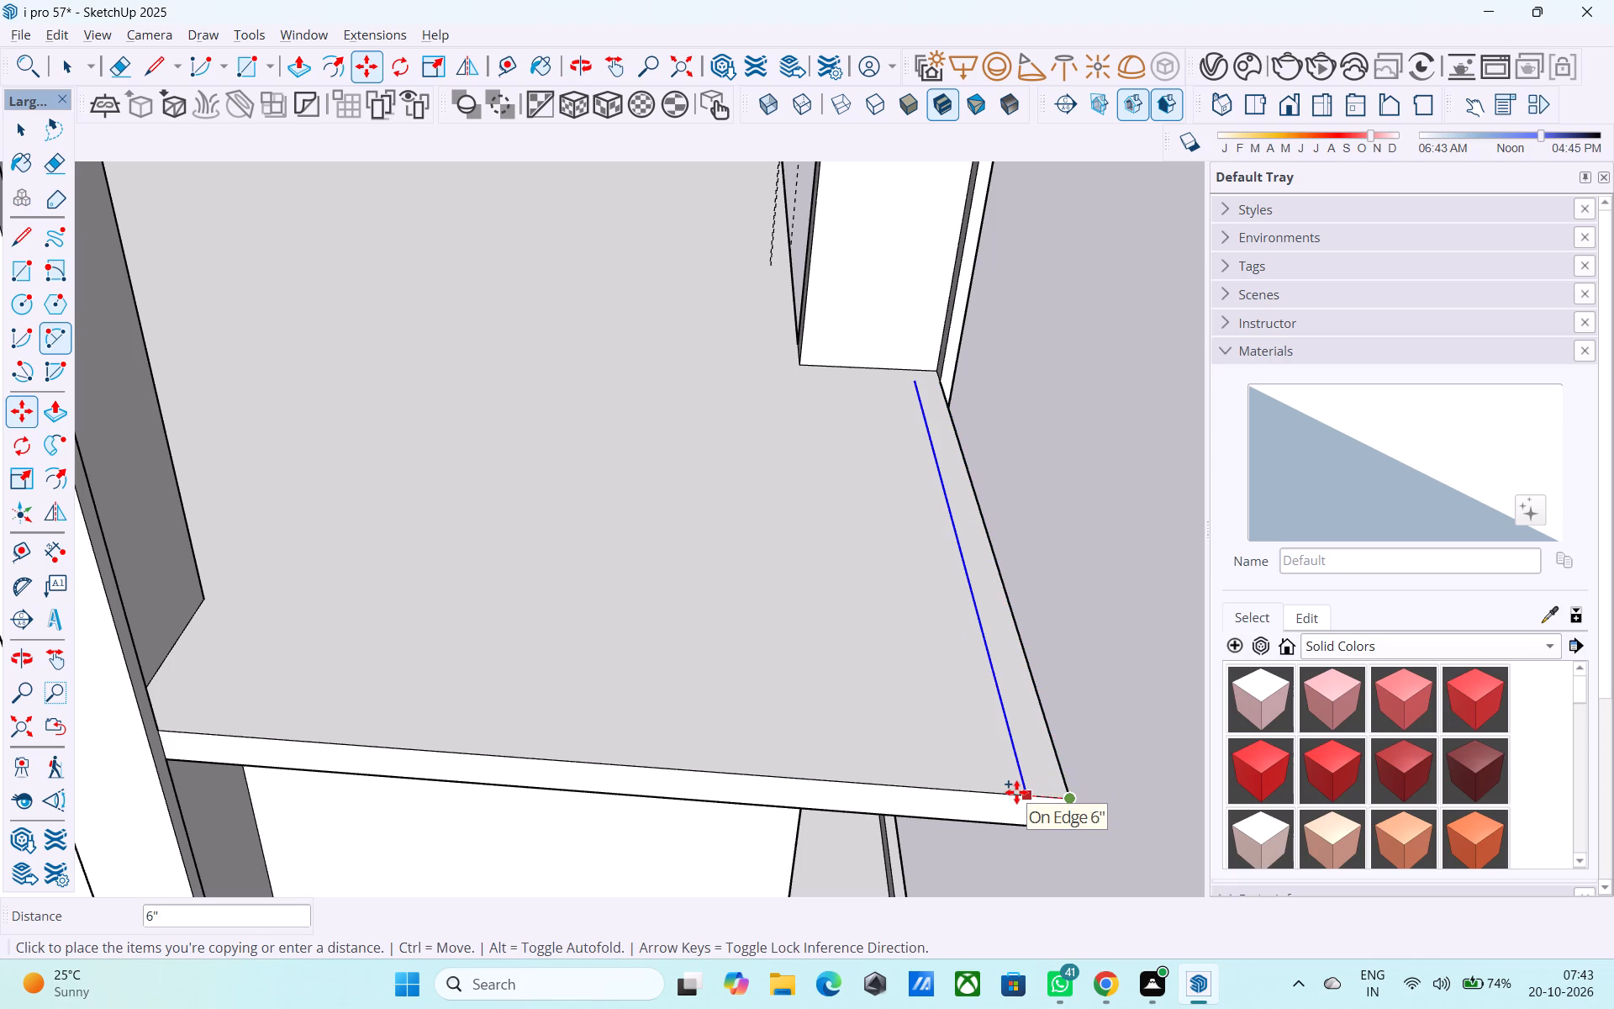
pyautogui.click(1015, 791)
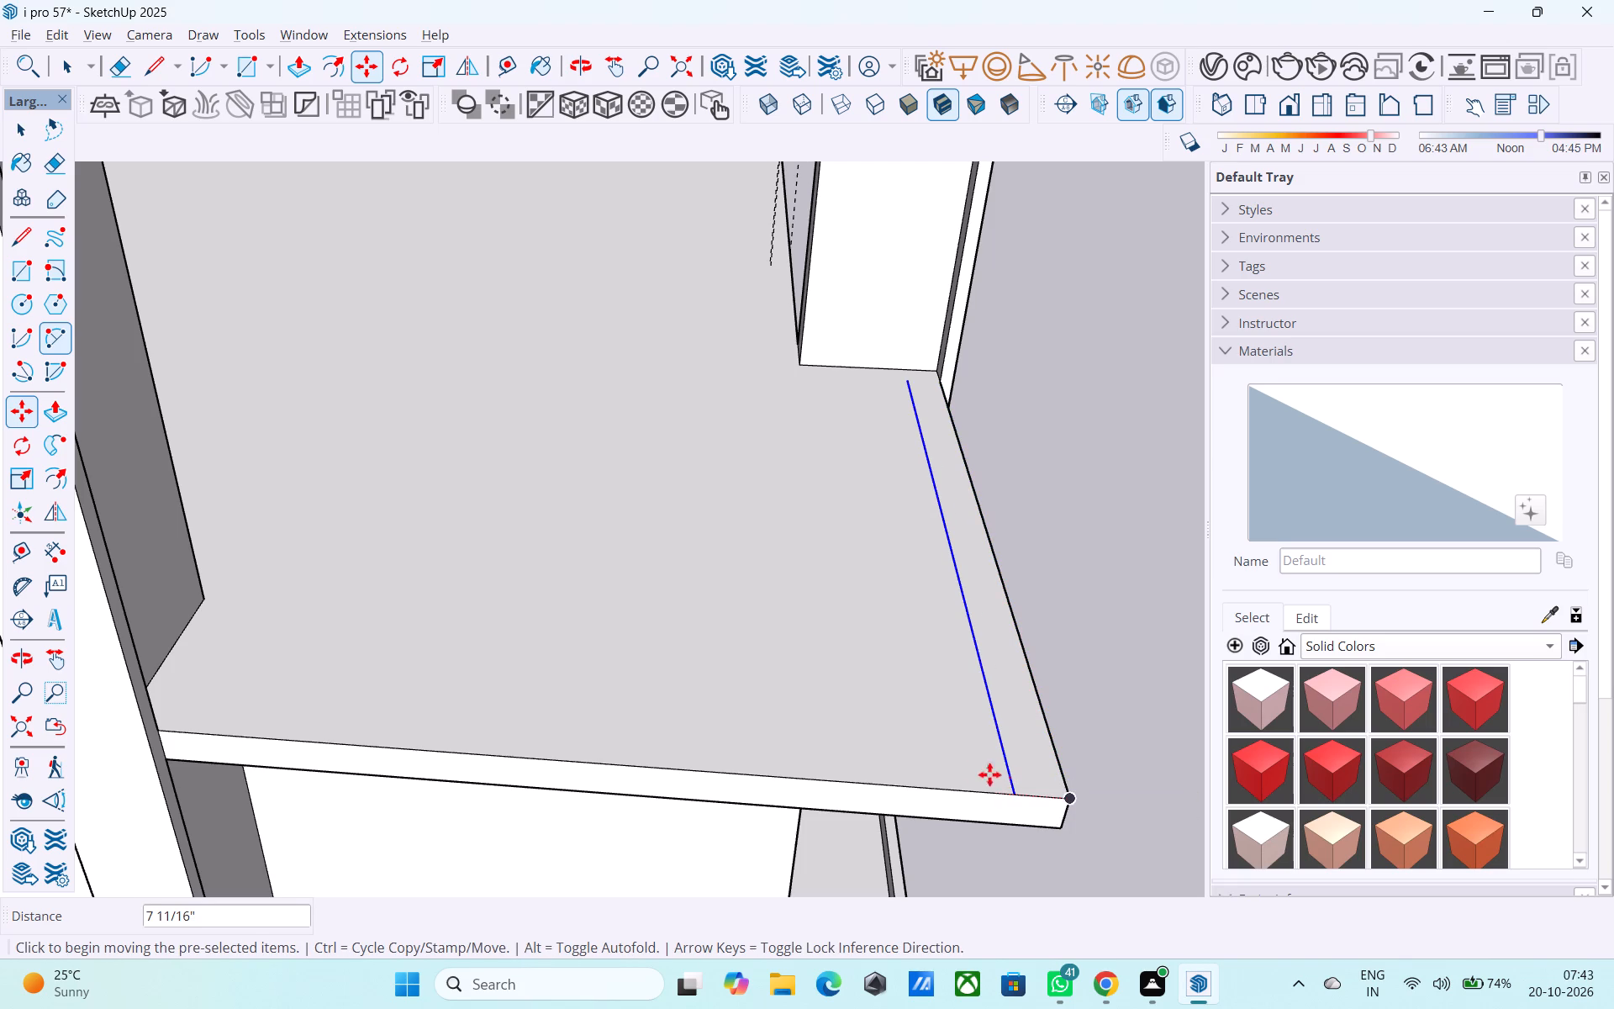
# Erase the copied inner line beside the roof slab's door-side edge.
pyautogui.press('l')
pyautogui.click(1010, 794)
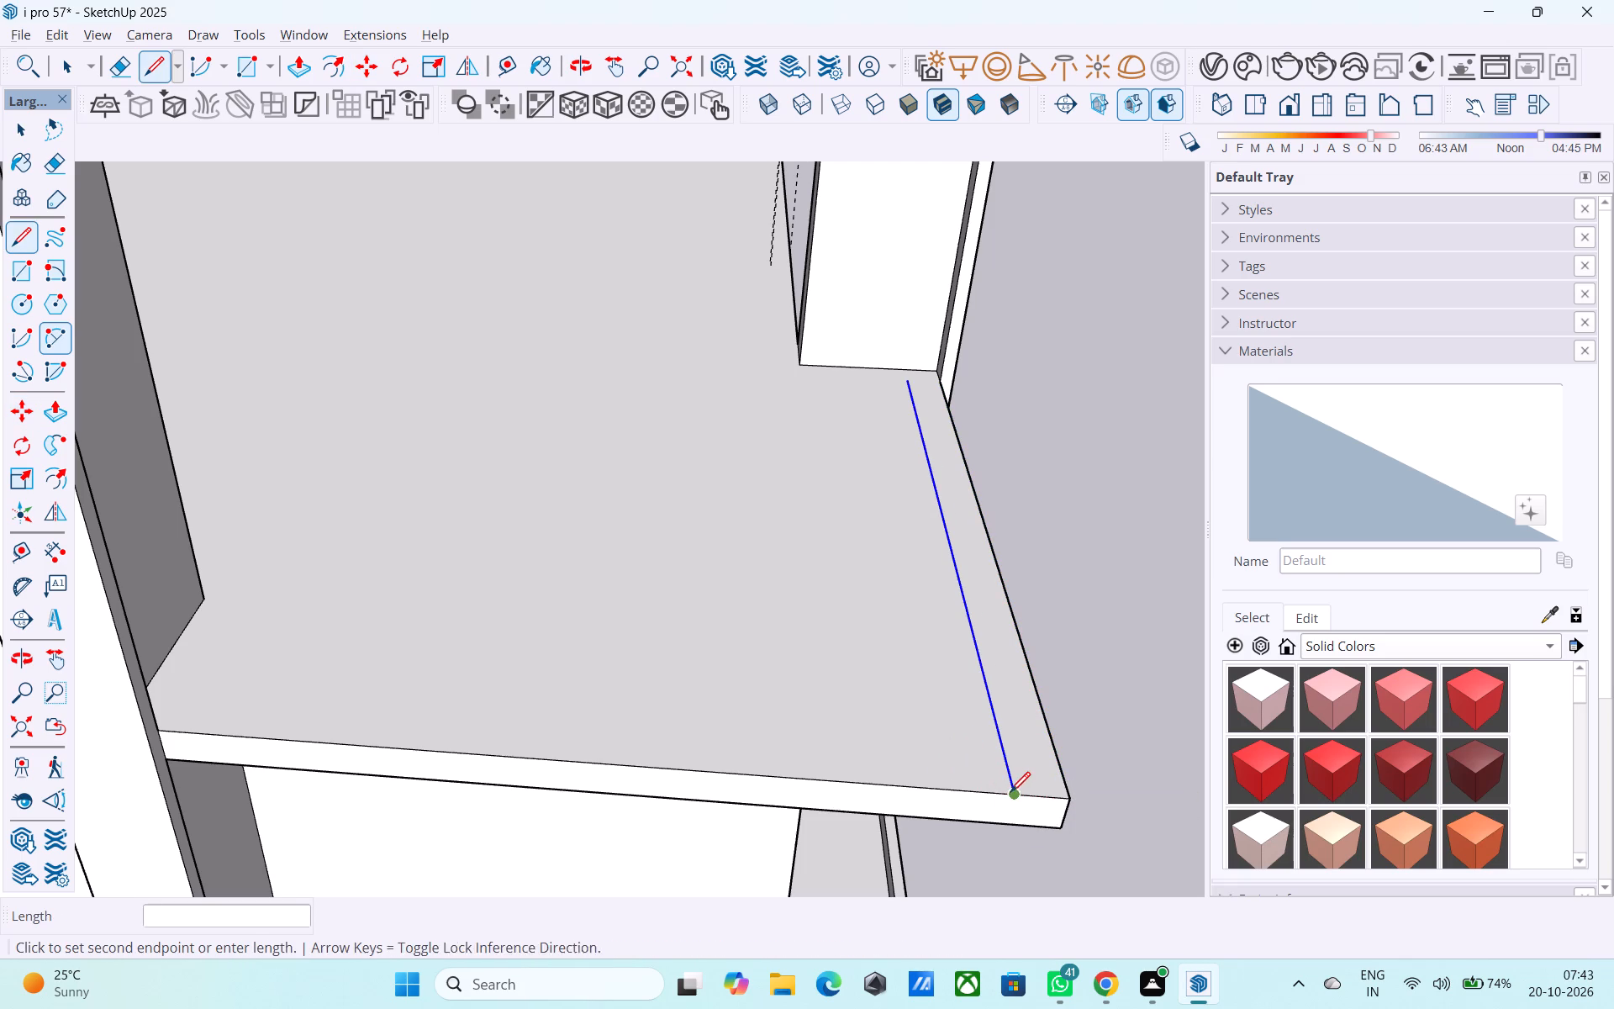
pyautogui.press('e')
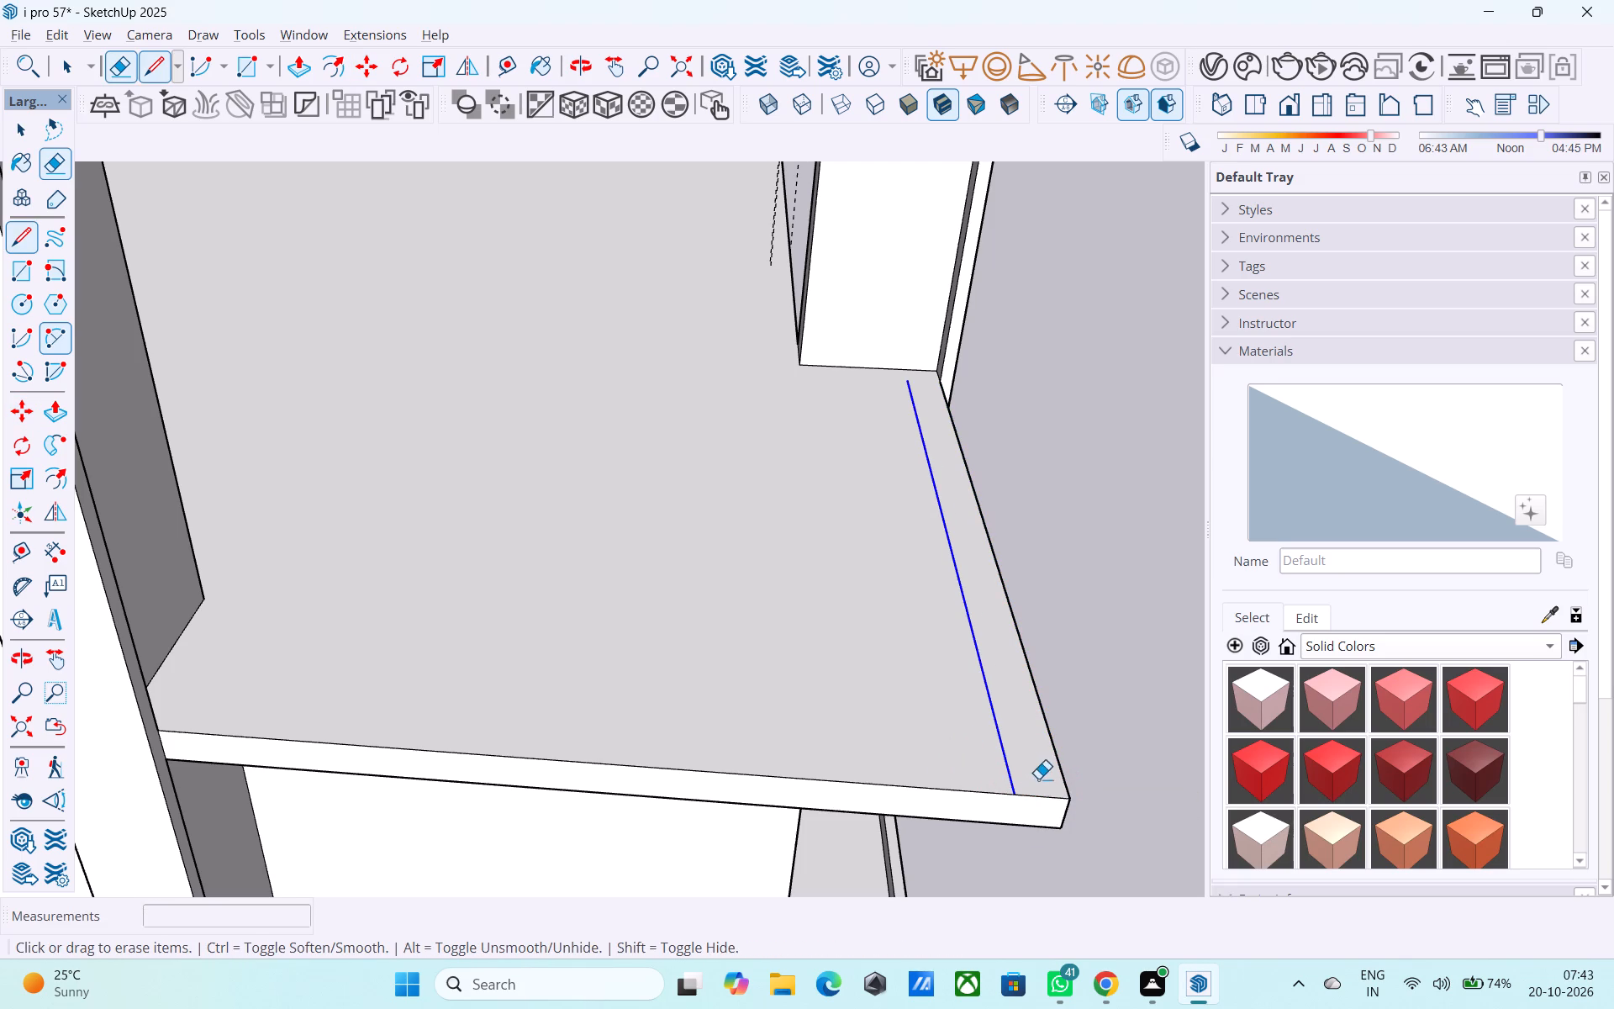
pyautogui.moveTo(1019, 763); pyautogui.dragTo(963, 746)
pyautogui.press('space')
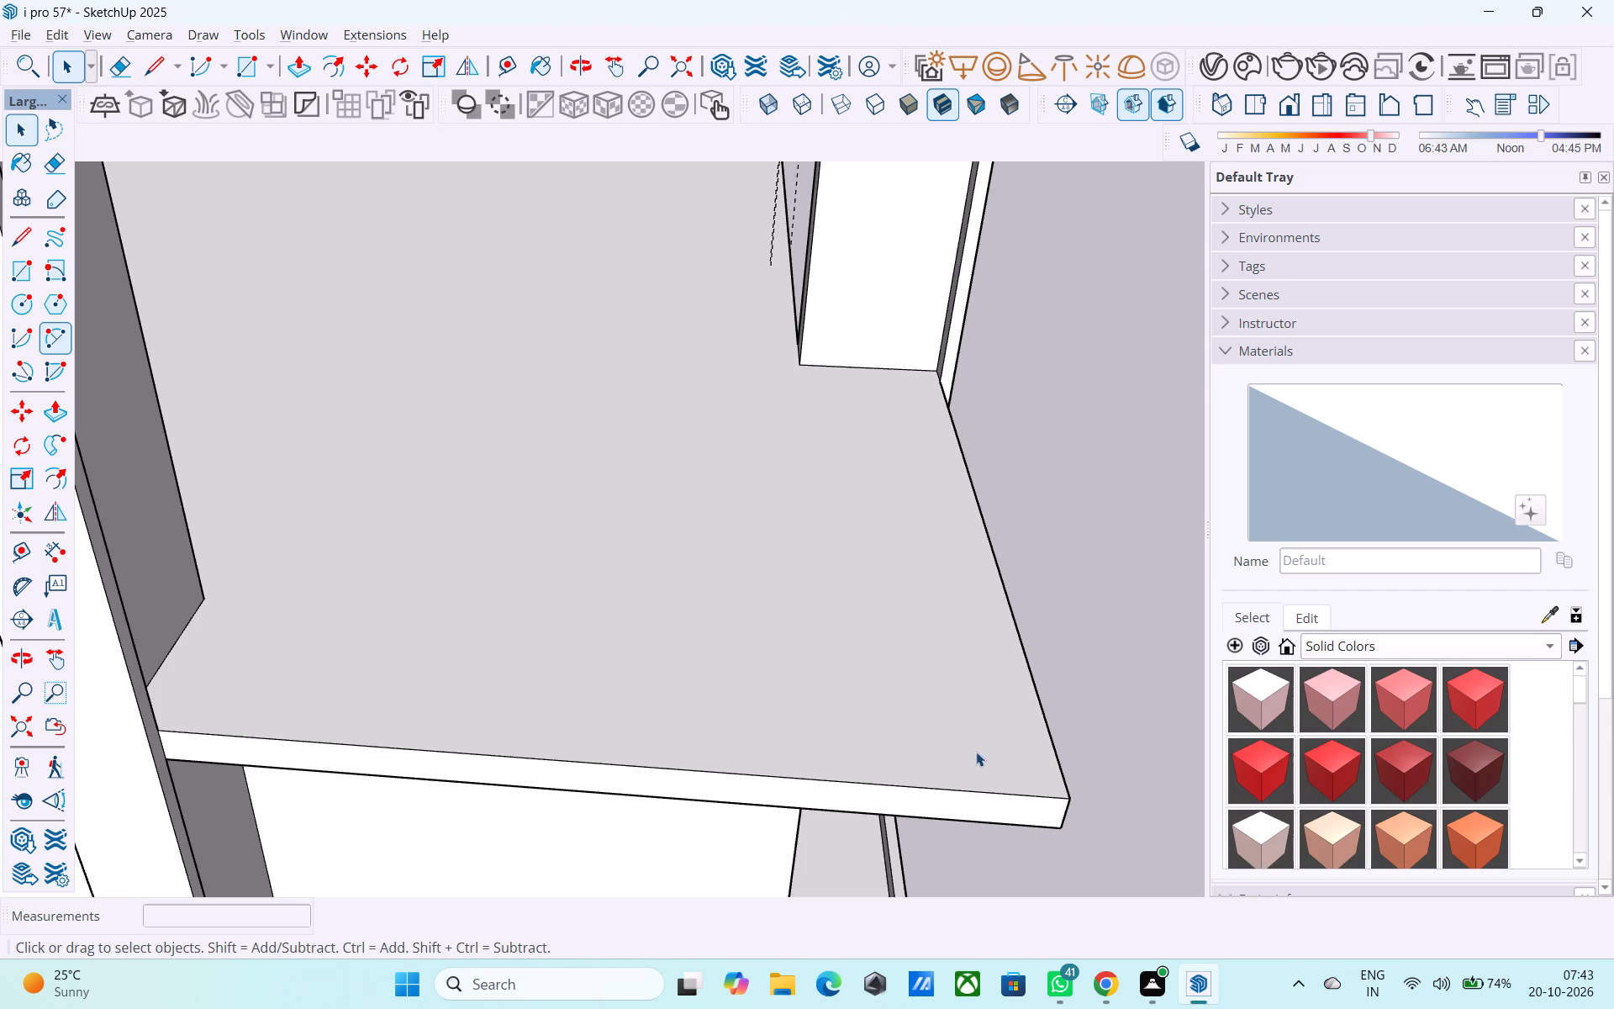
# Copy the roof overhang's door-side outer top edge 6" inward along the adjoining edge.
pyautogui.click(1061, 768)
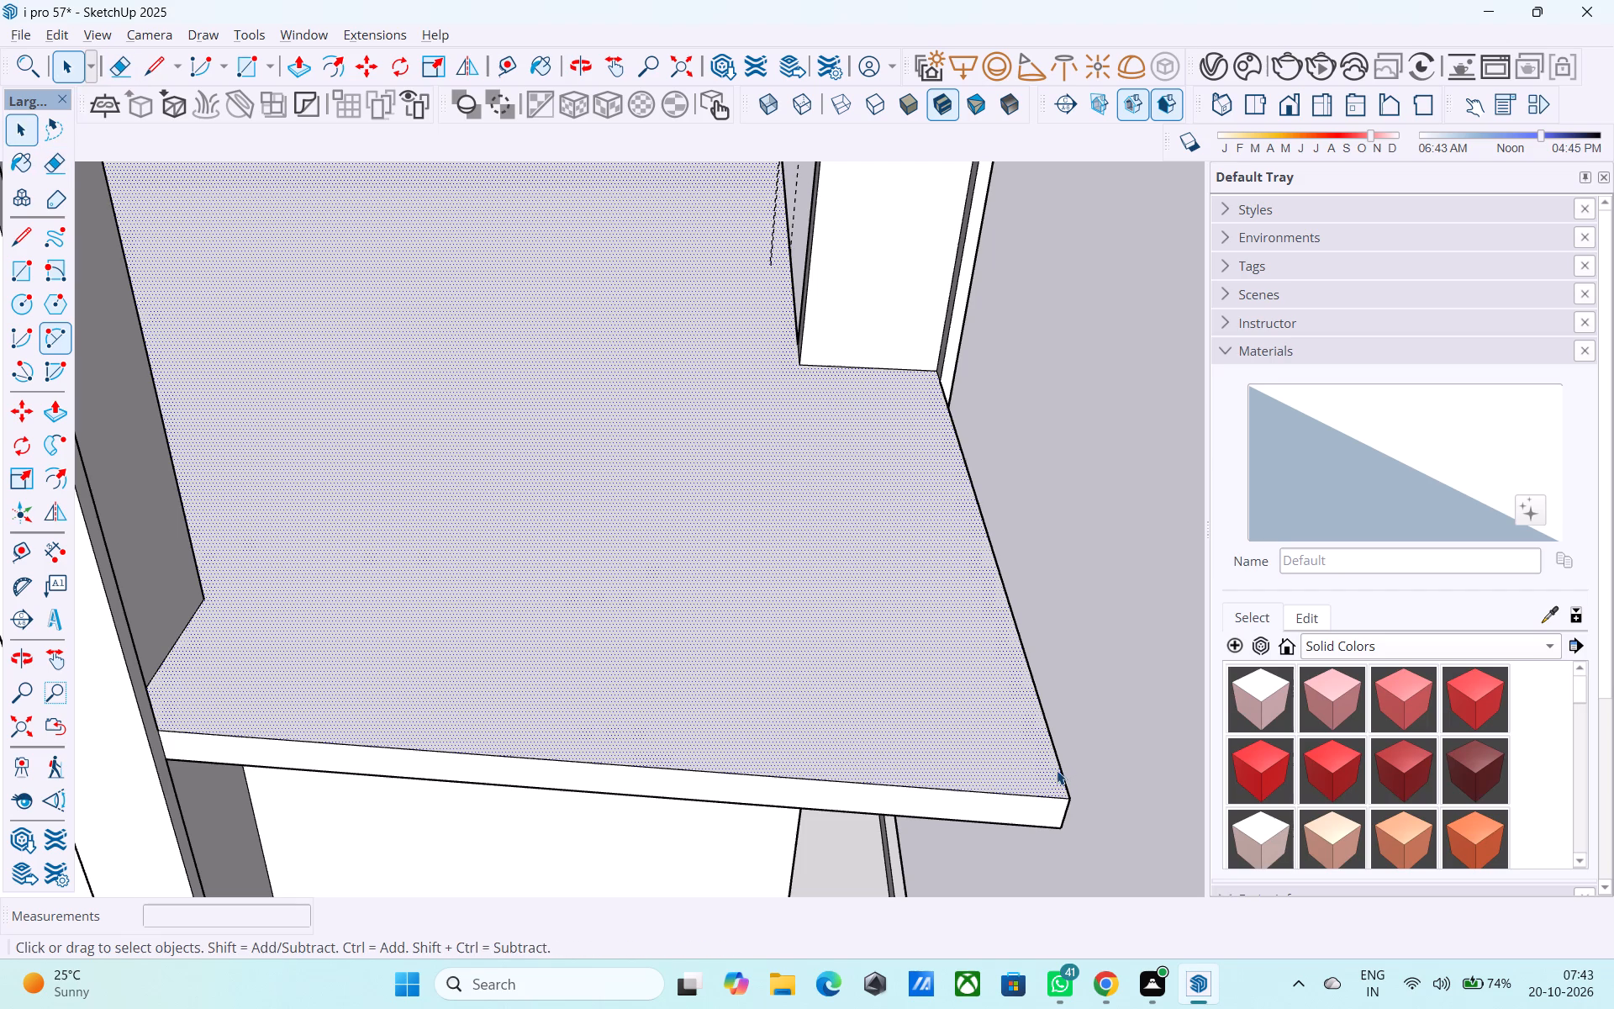
pyautogui.click(1059, 768)
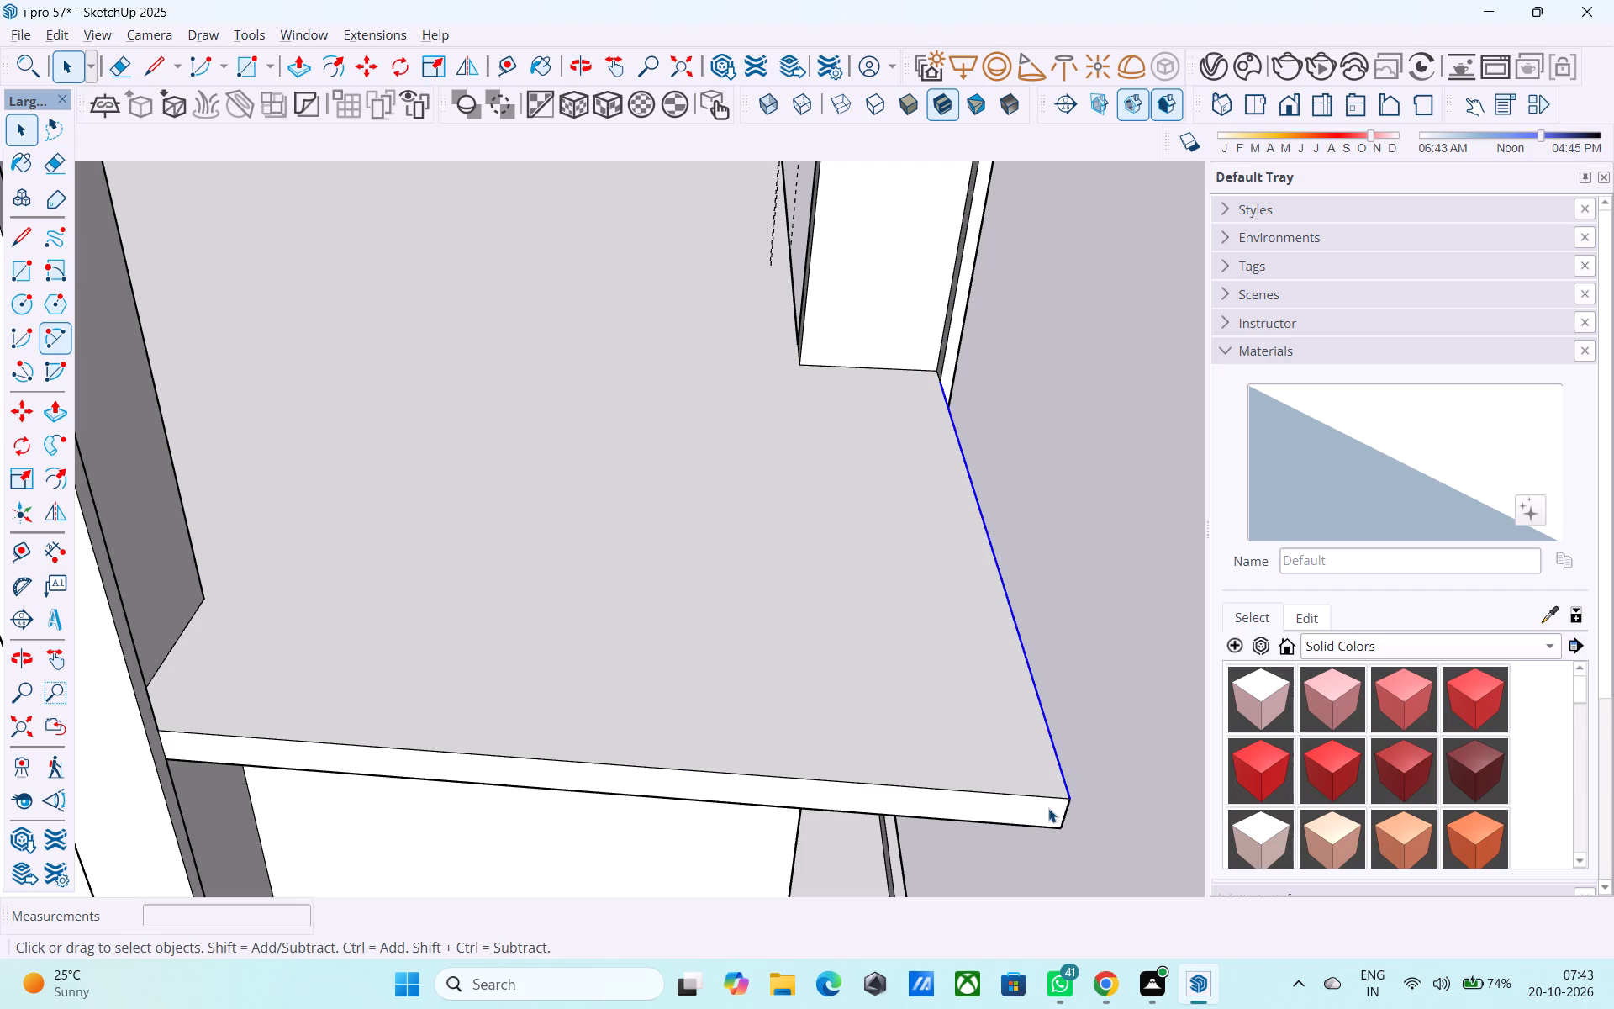
pyautogui.press('m')
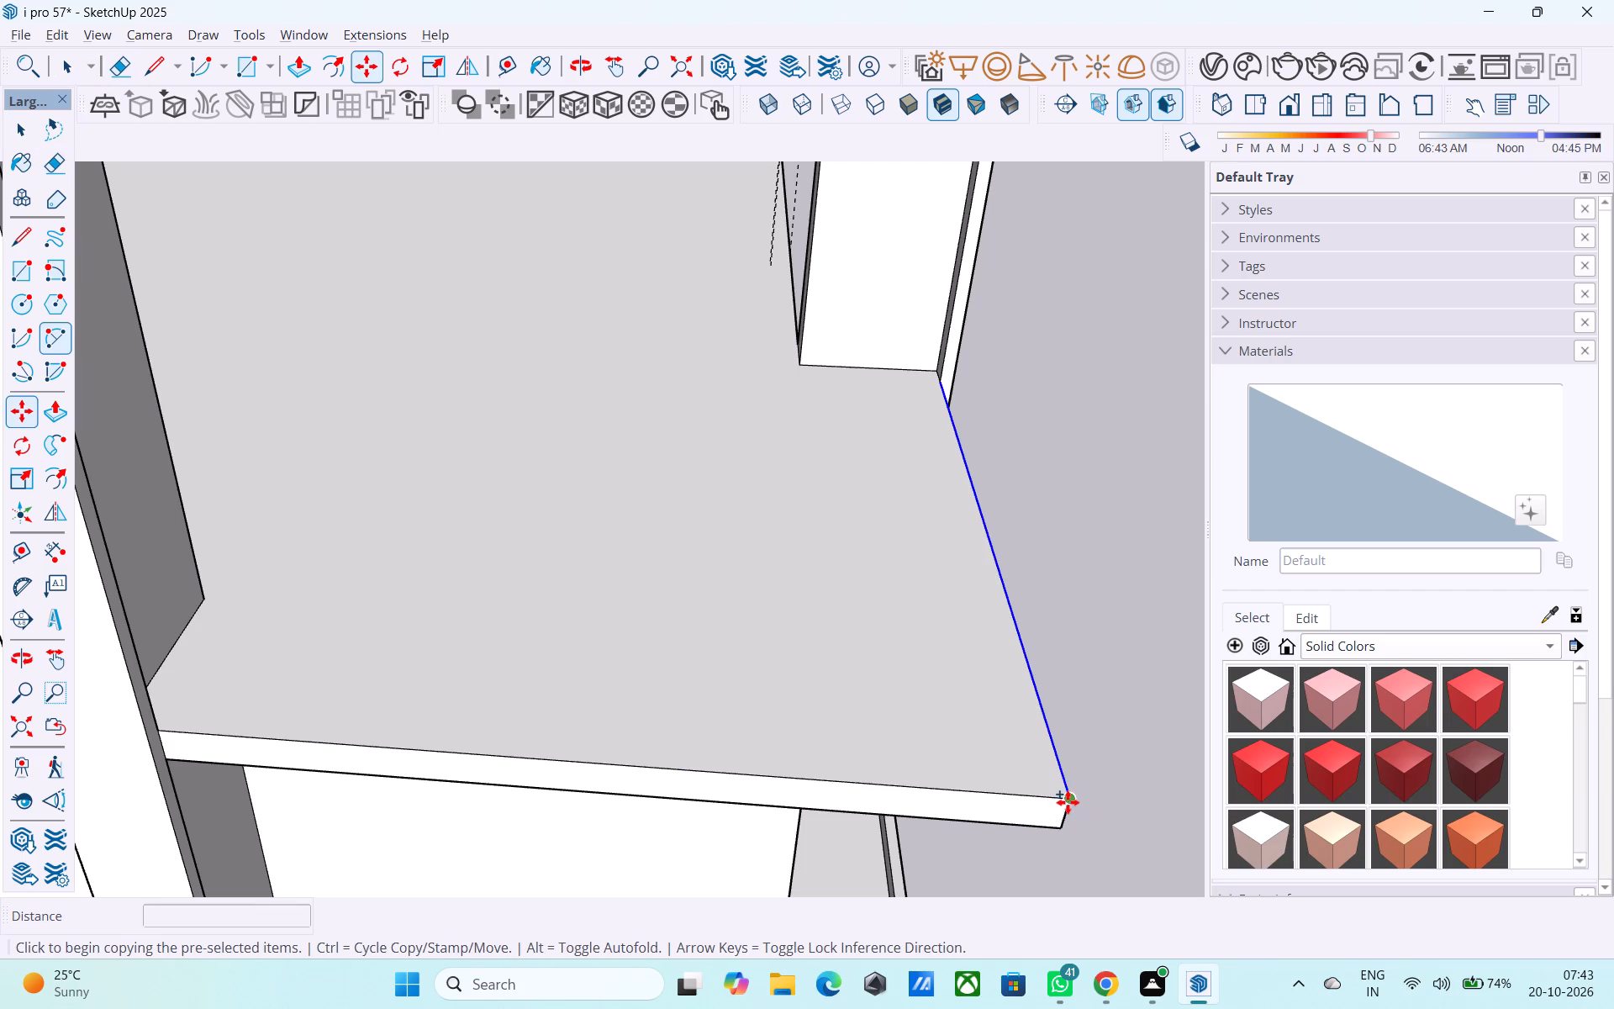
pyautogui.click(1068, 800)
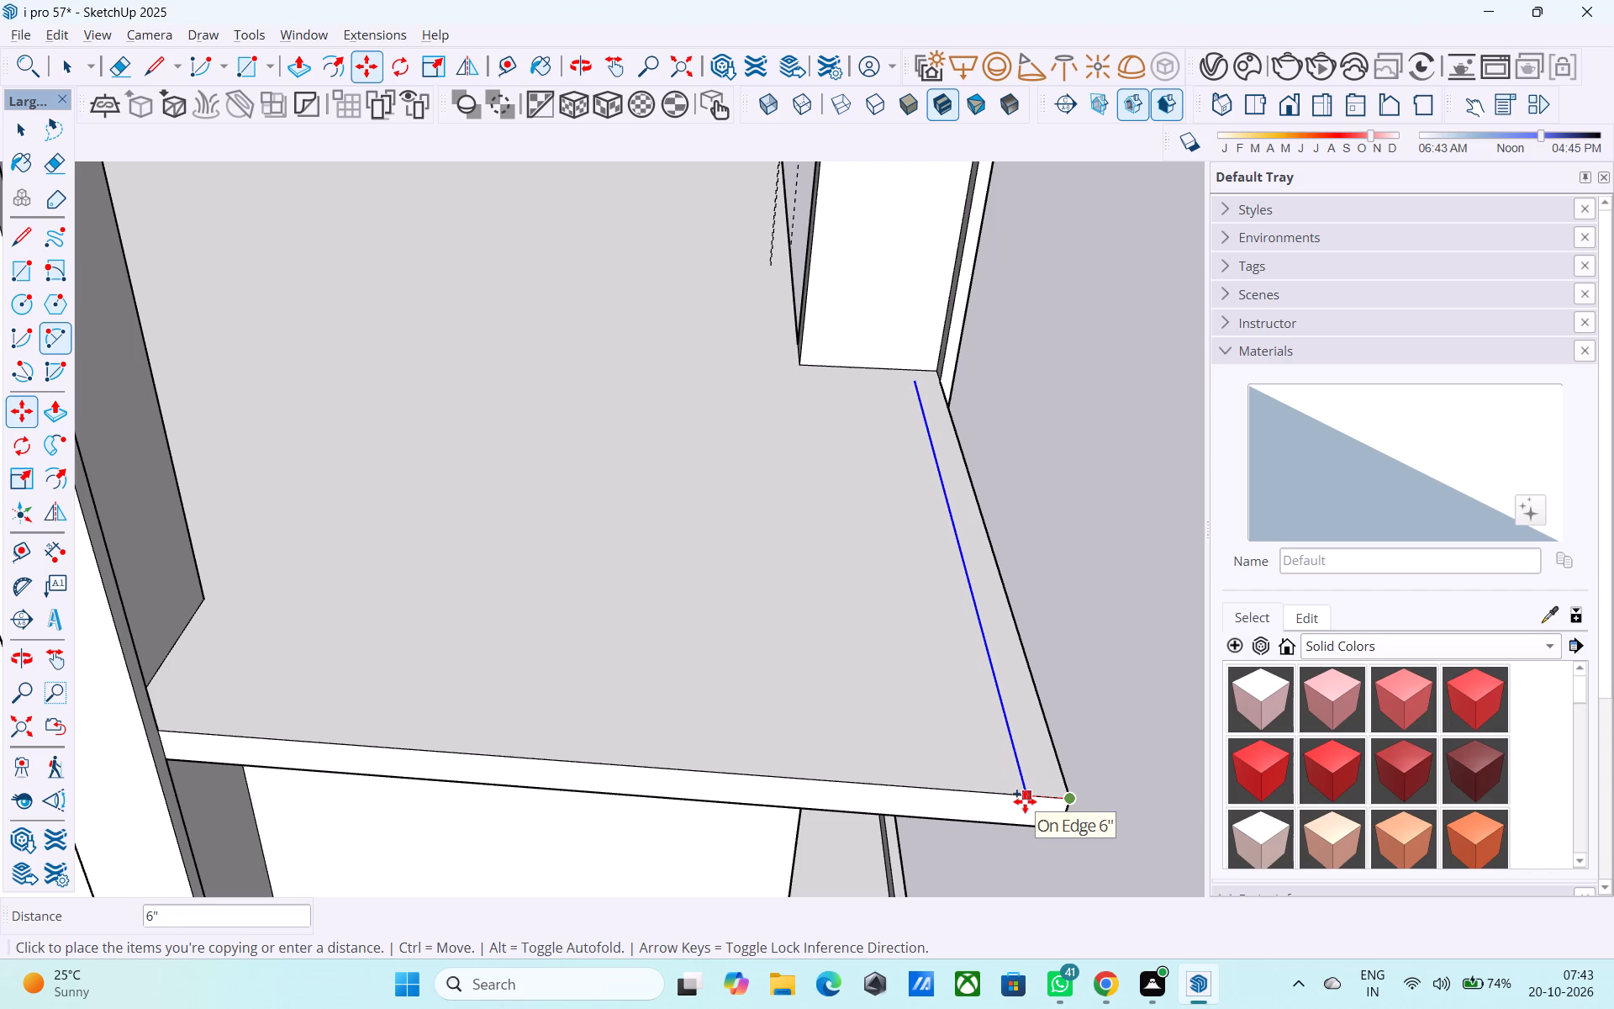
pyautogui.click(1025, 800)
# Copy the overhang's outer top edge on the side without the door 6" inward.
pyautogui.scroll(1, 1022, 800)
pyautogui.moveTo(1022, 798); pyautogui.dragTo(385, 648, button='middle')
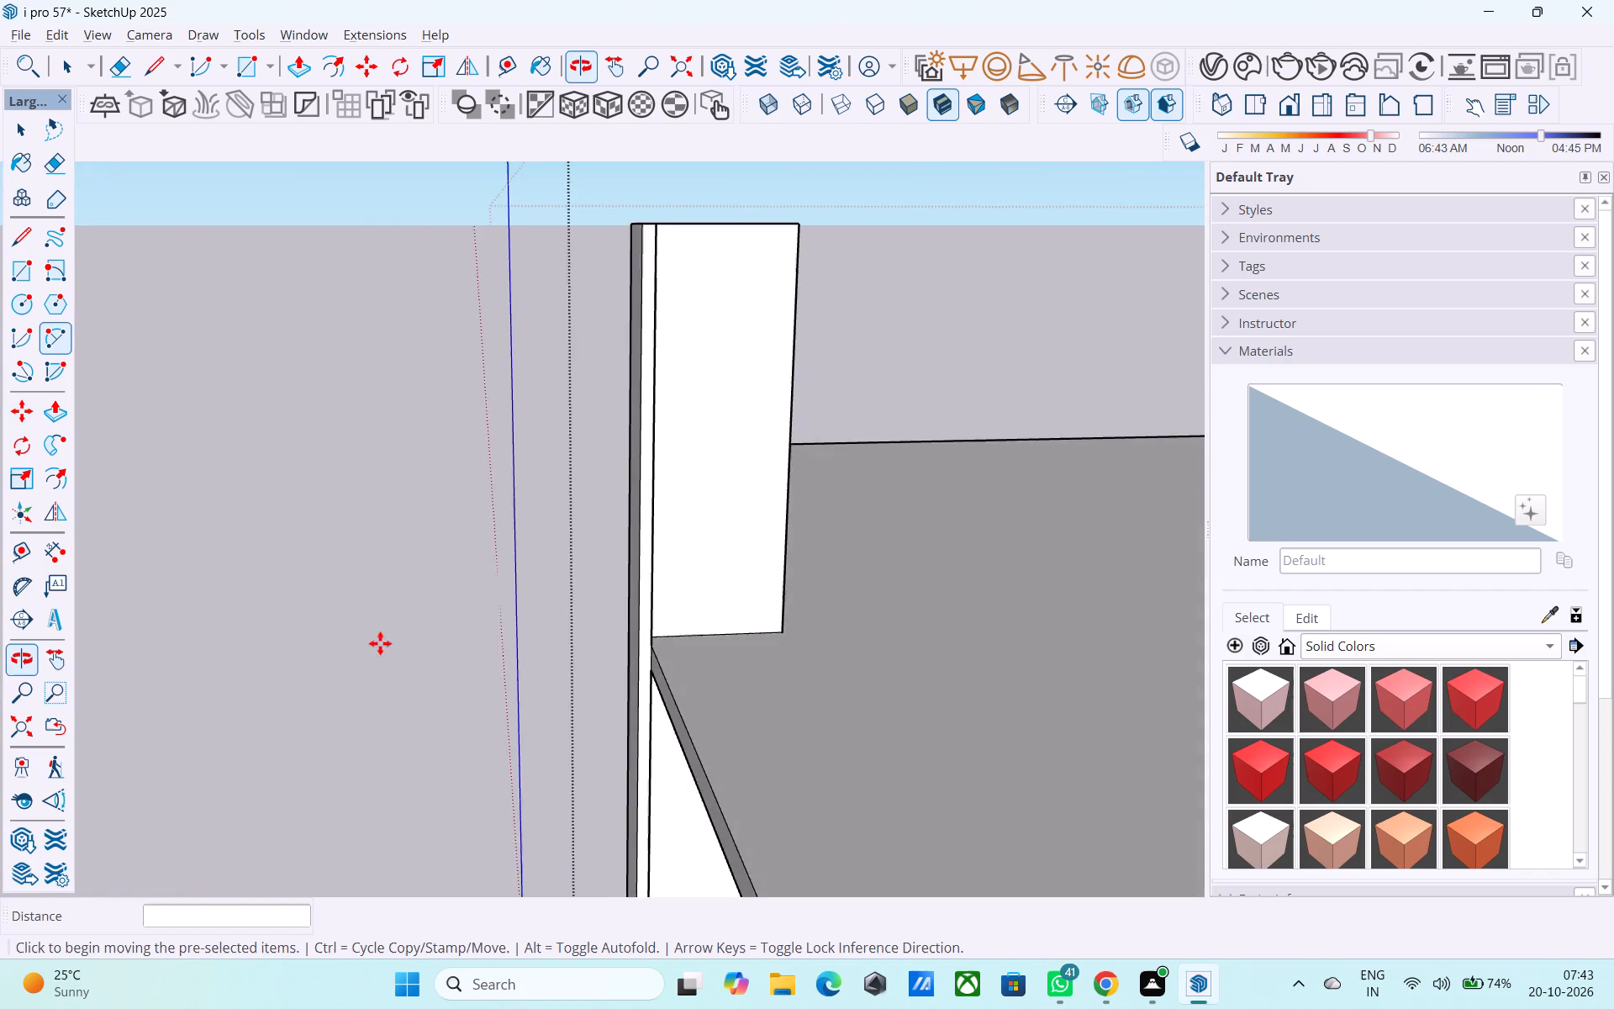
pyautogui.scroll(-7, 365, 596)
pyautogui.moveTo(452, 615); pyautogui.dragTo(473, 703, button='middle')
pyautogui.scroll(-1, 478, 706)
pyautogui.scroll(-6, 515, 345)
pyautogui.scroll(3, 550, 605)
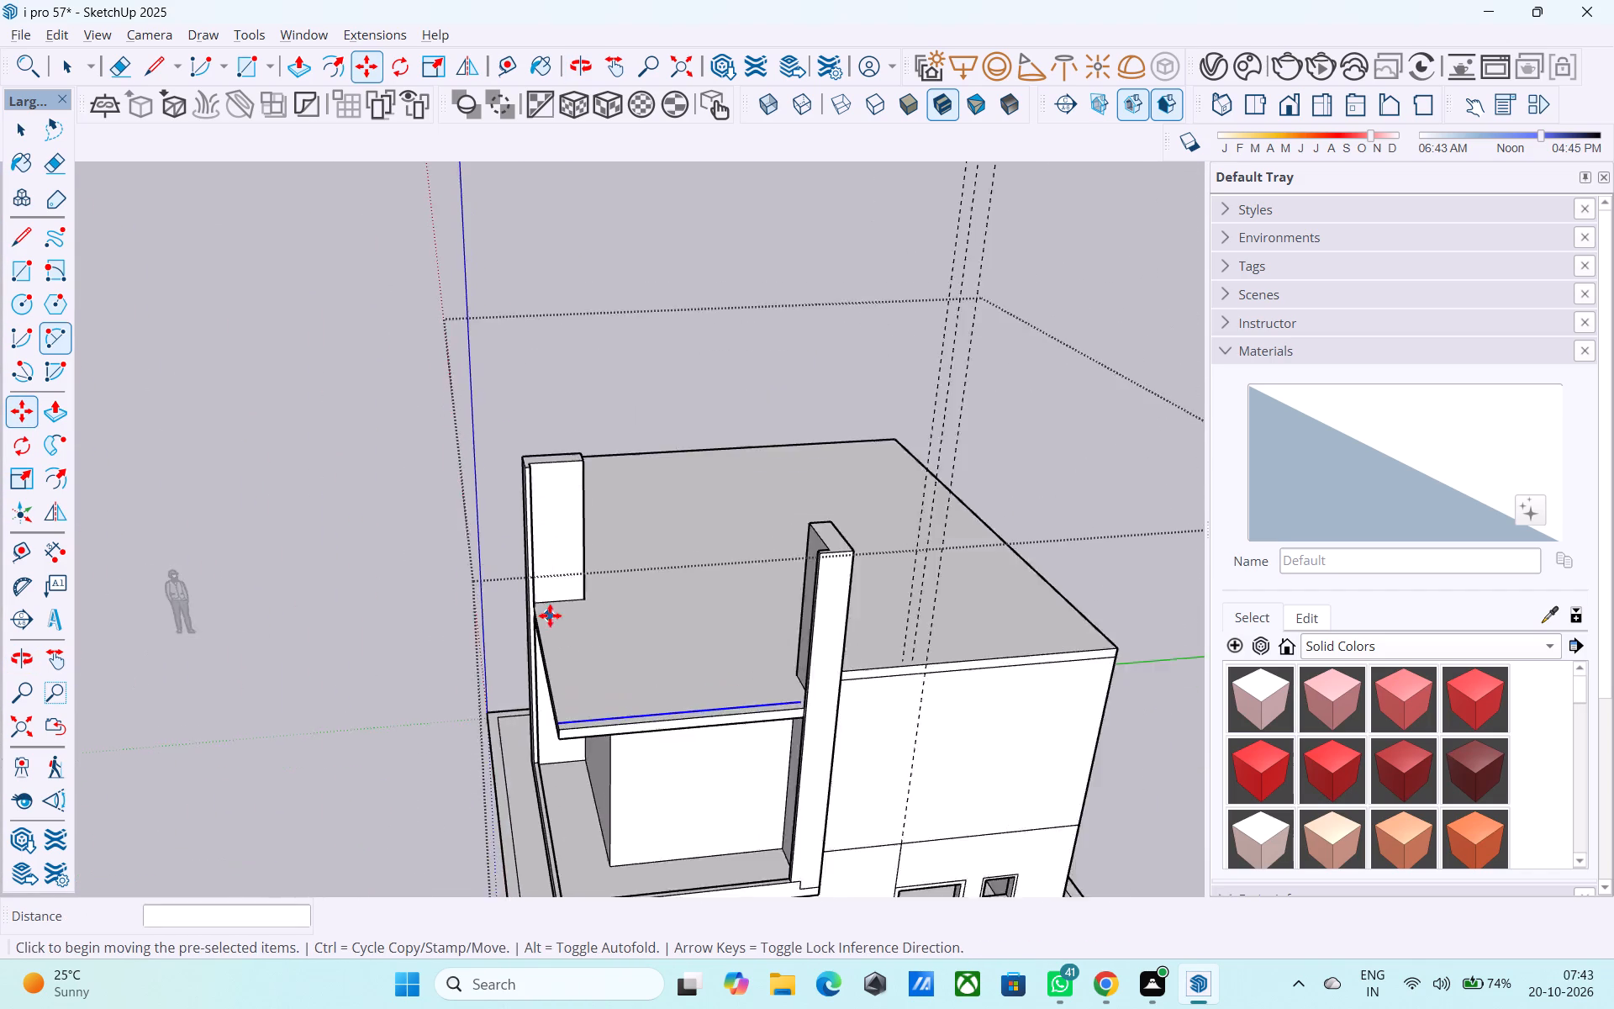
pyautogui.scroll(4, 550, 615)
pyautogui.moveTo(586, 706); pyautogui.dragTo(624, 645, button='middle')
pyautogui.scroll(6, 600, 652)
pyautogui.press('space')
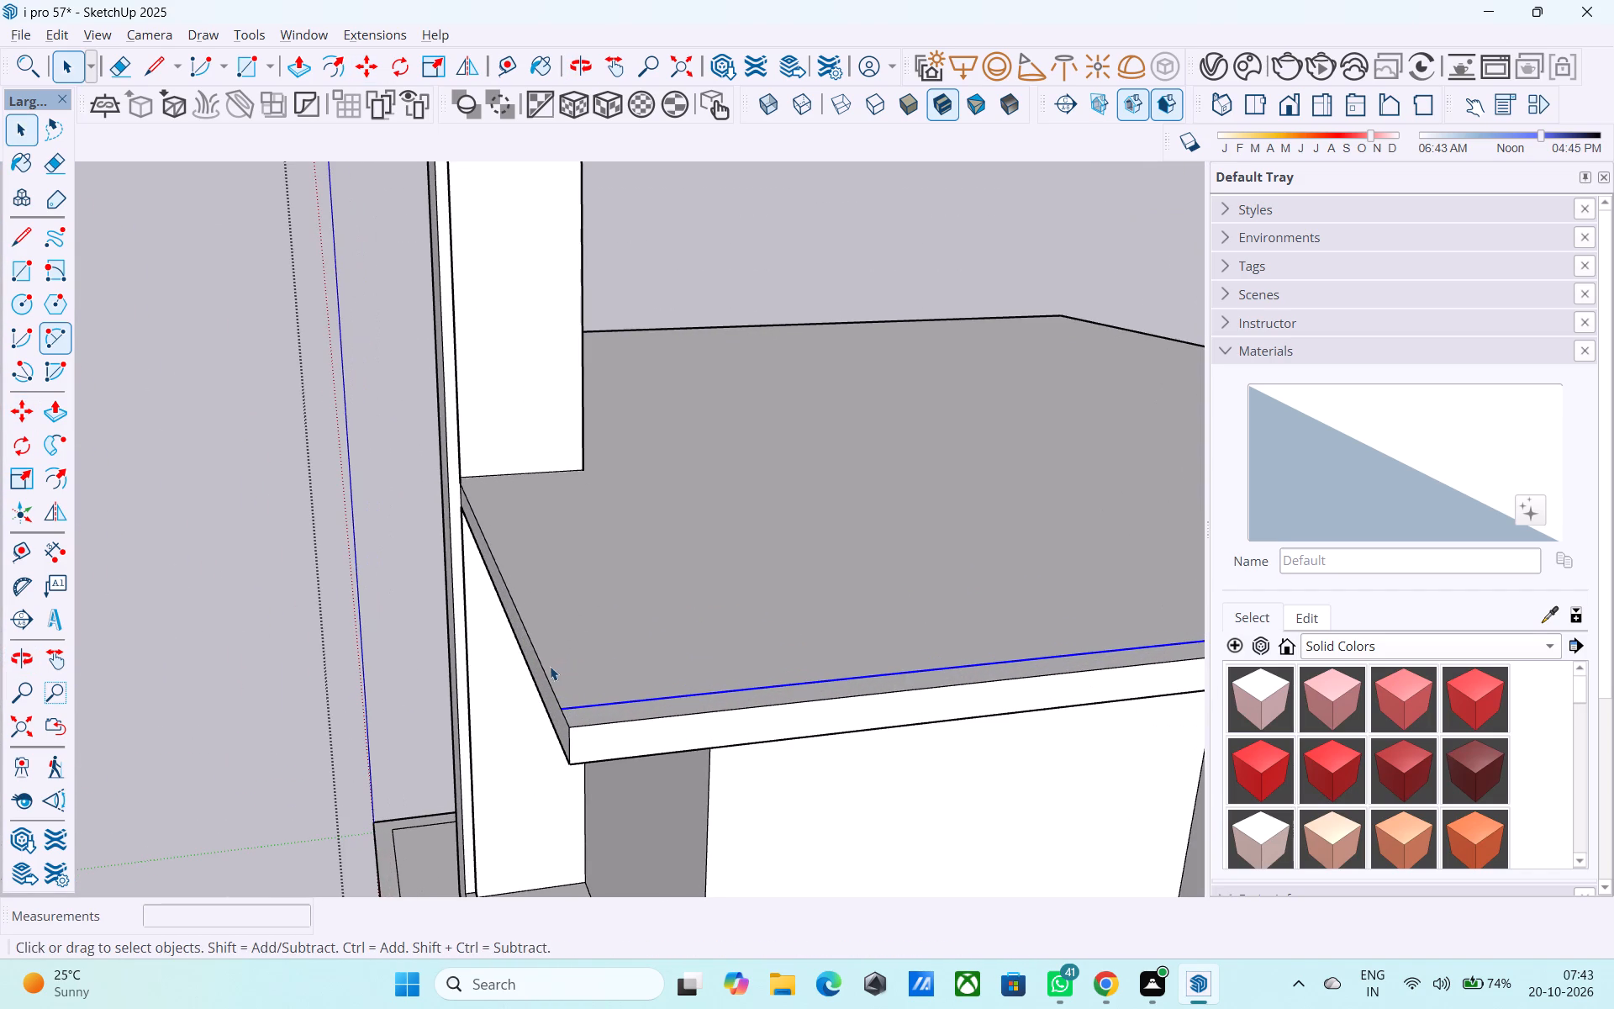
pyautogui.click(546, 673)
pyautogui.press('m')
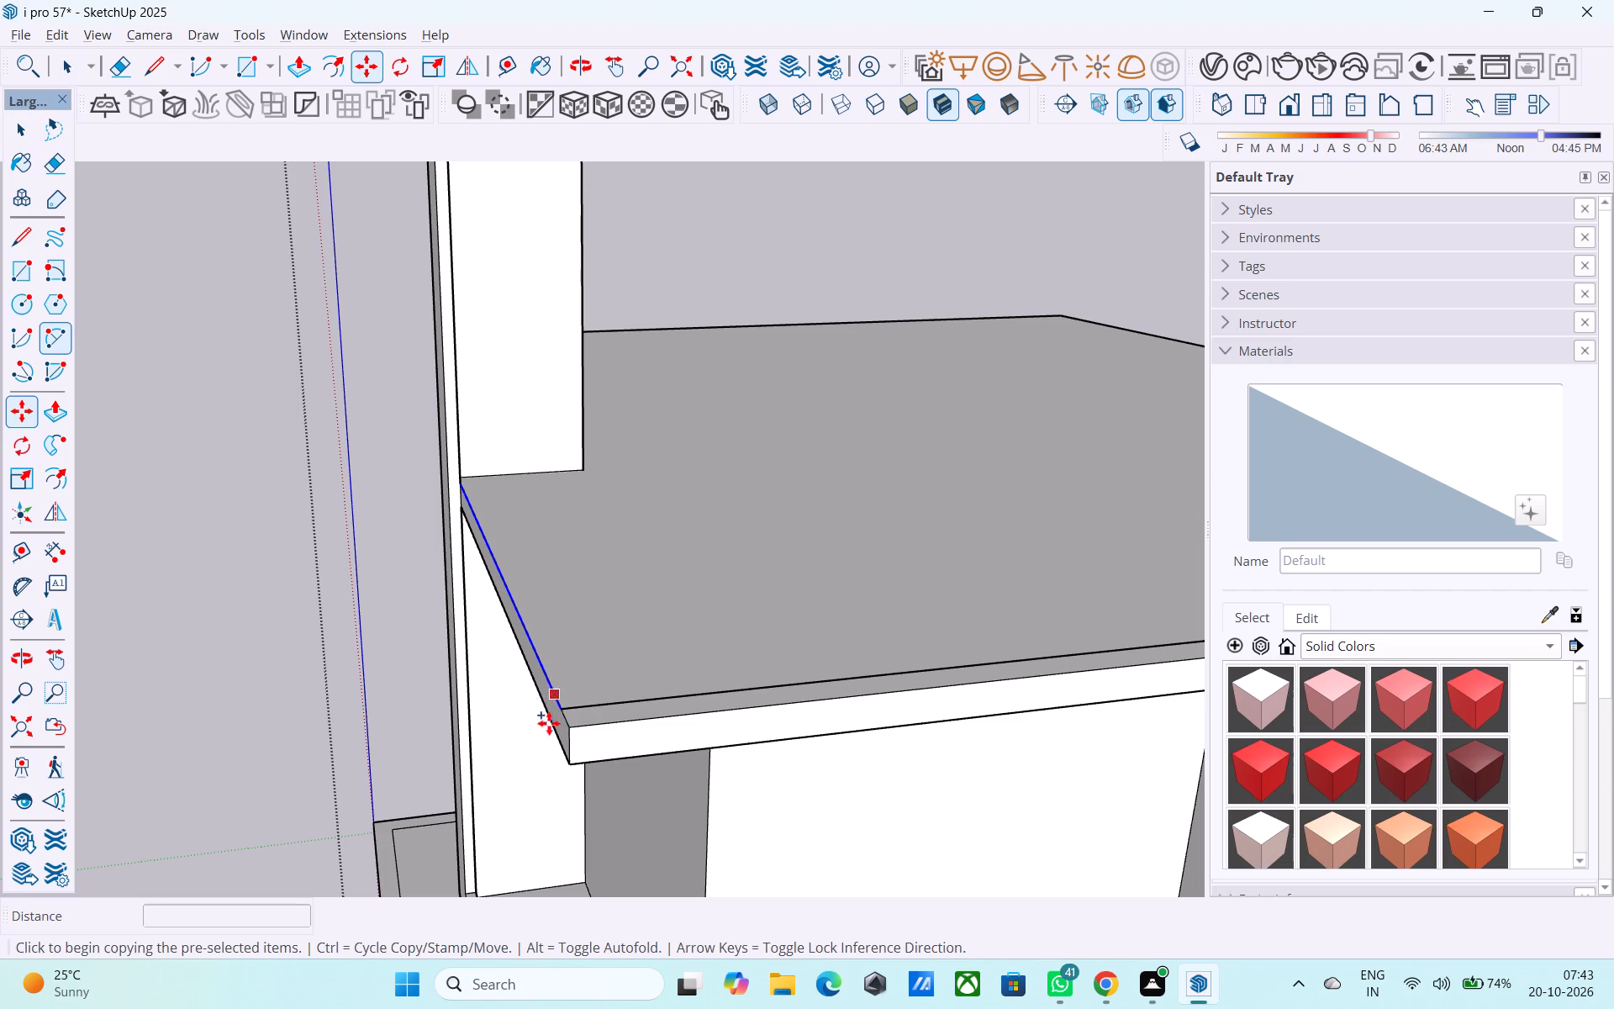
pyautogui.scroll(3, 562, 710)
pyautogui.click(567, 711)
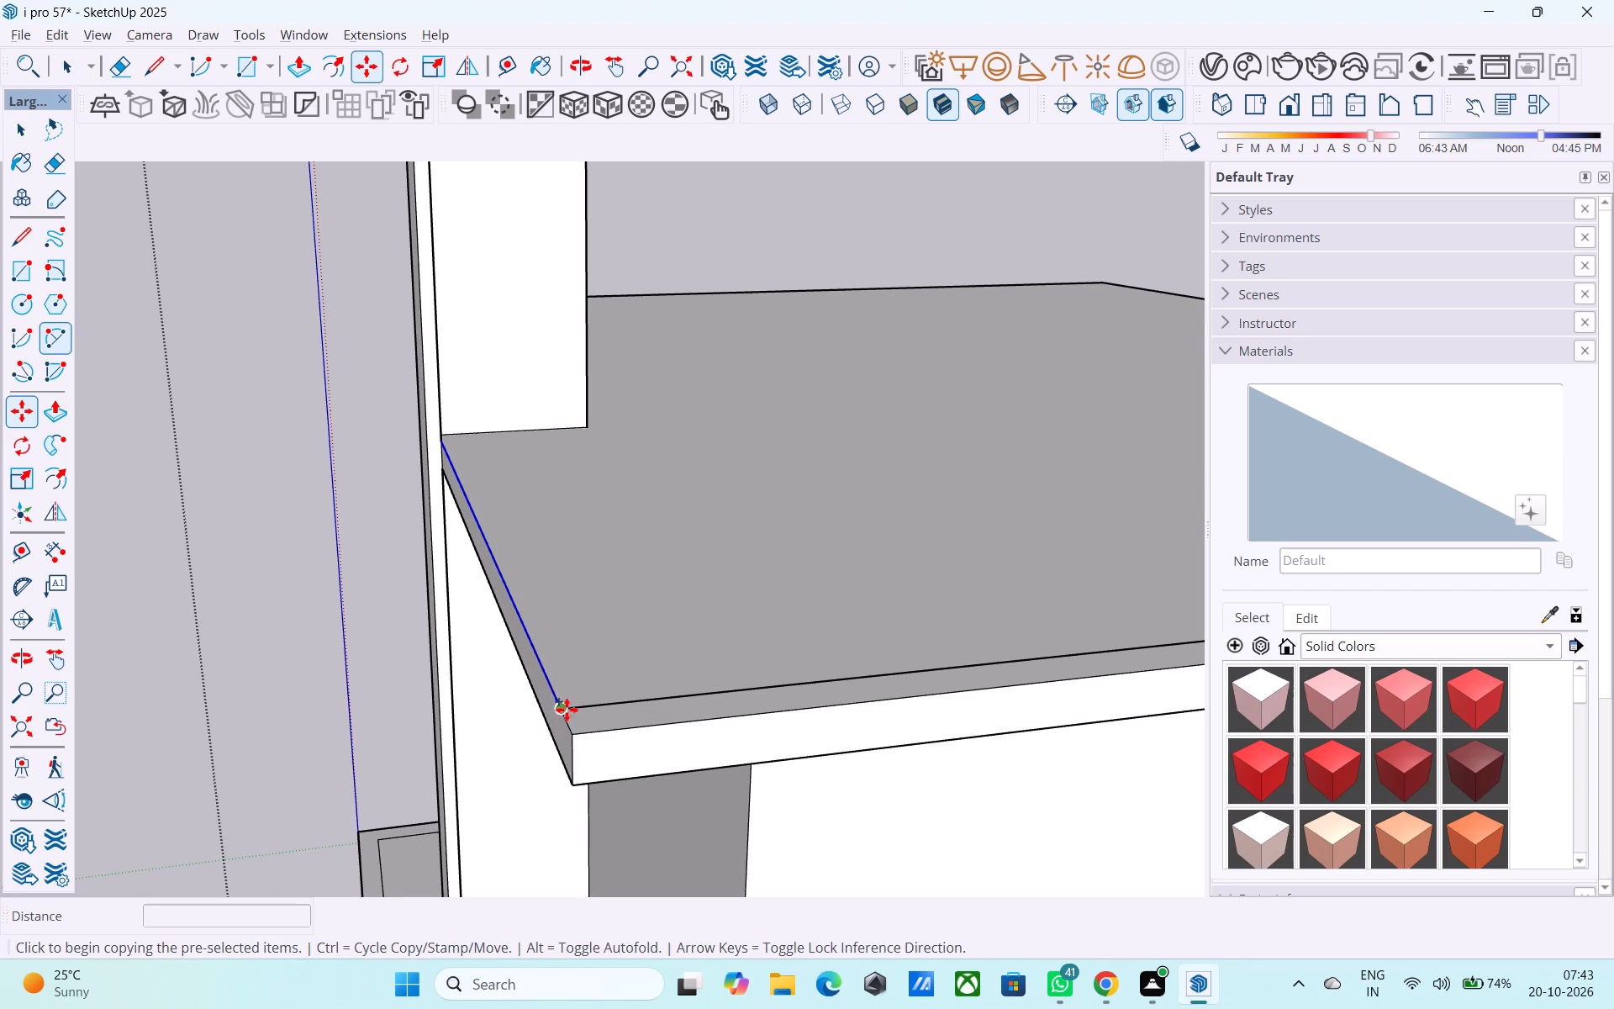
pyautogui.click(623, 700)
# Erase the leftover line segment crossing the 6" strip at the overhang's outer corner.
pyautogui.press('e')
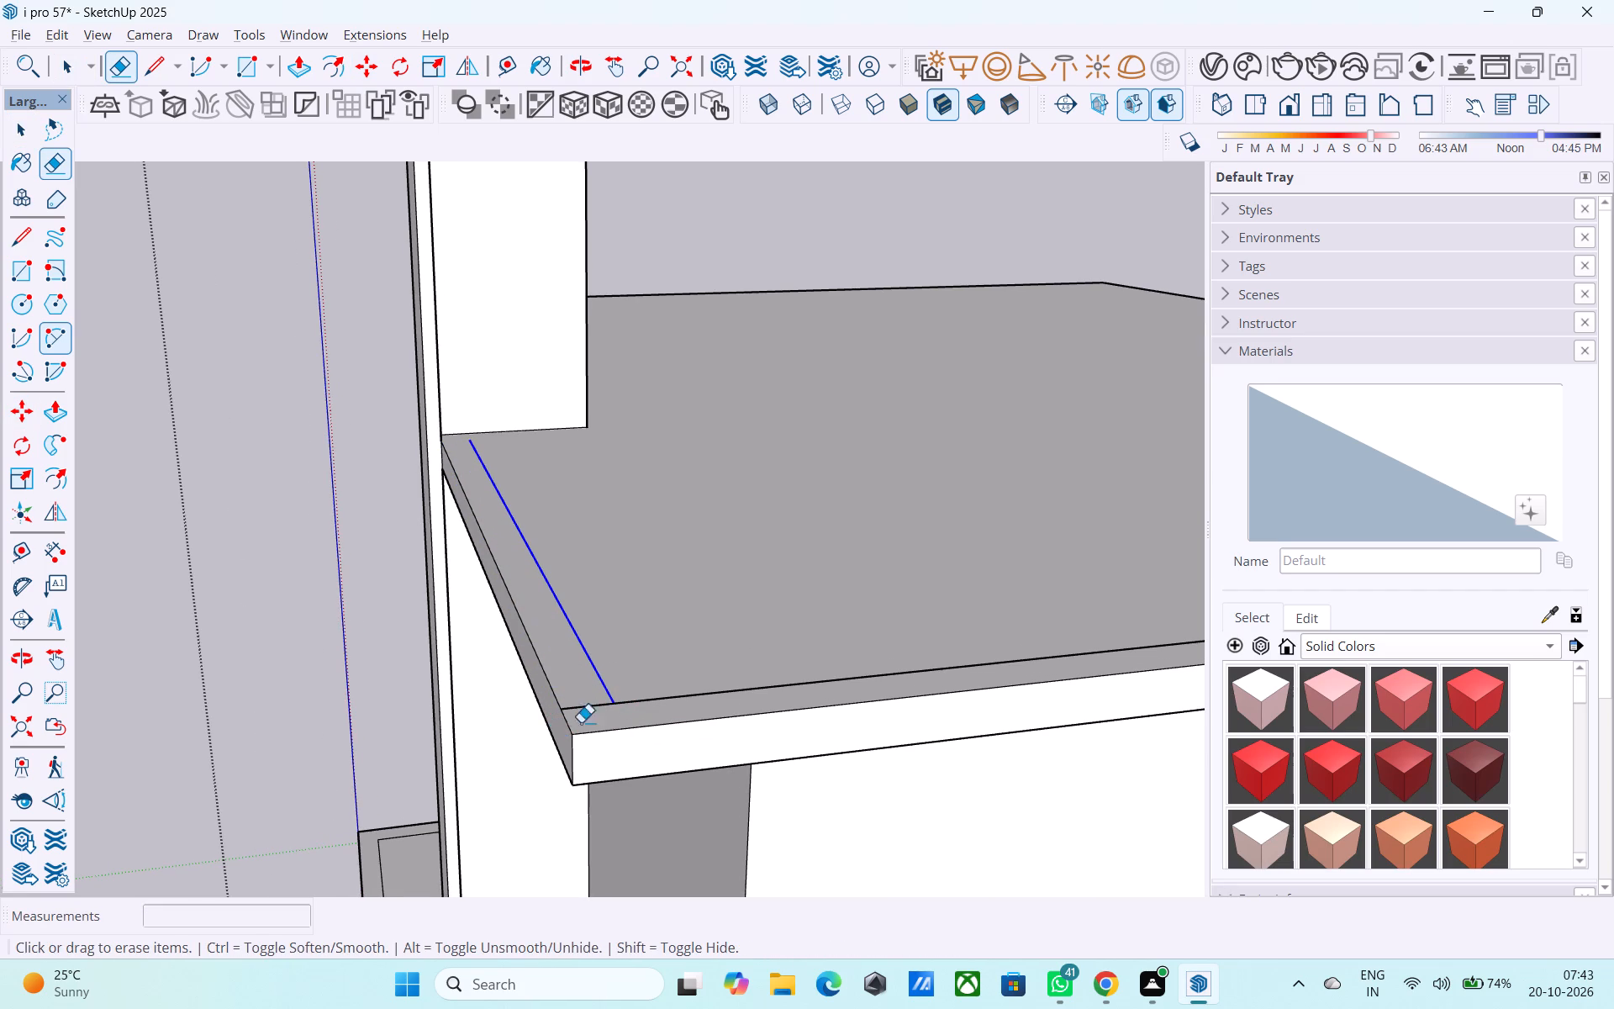
pyautogui.moveTo(586, 713); pyautogui.dragTo(583, 696)
# Draw short lines joining the free ends of both inner strip lines to the fin bases, closing the L-shaped strip.
pyautogui.scroll(-1, 582, 394)
pyautogui.moveTo(578, 441); pyautogui.dragTo(609, 728, button='middle')
pyautogui.press('l')
pyautogui.scroll(2, 471, 399)
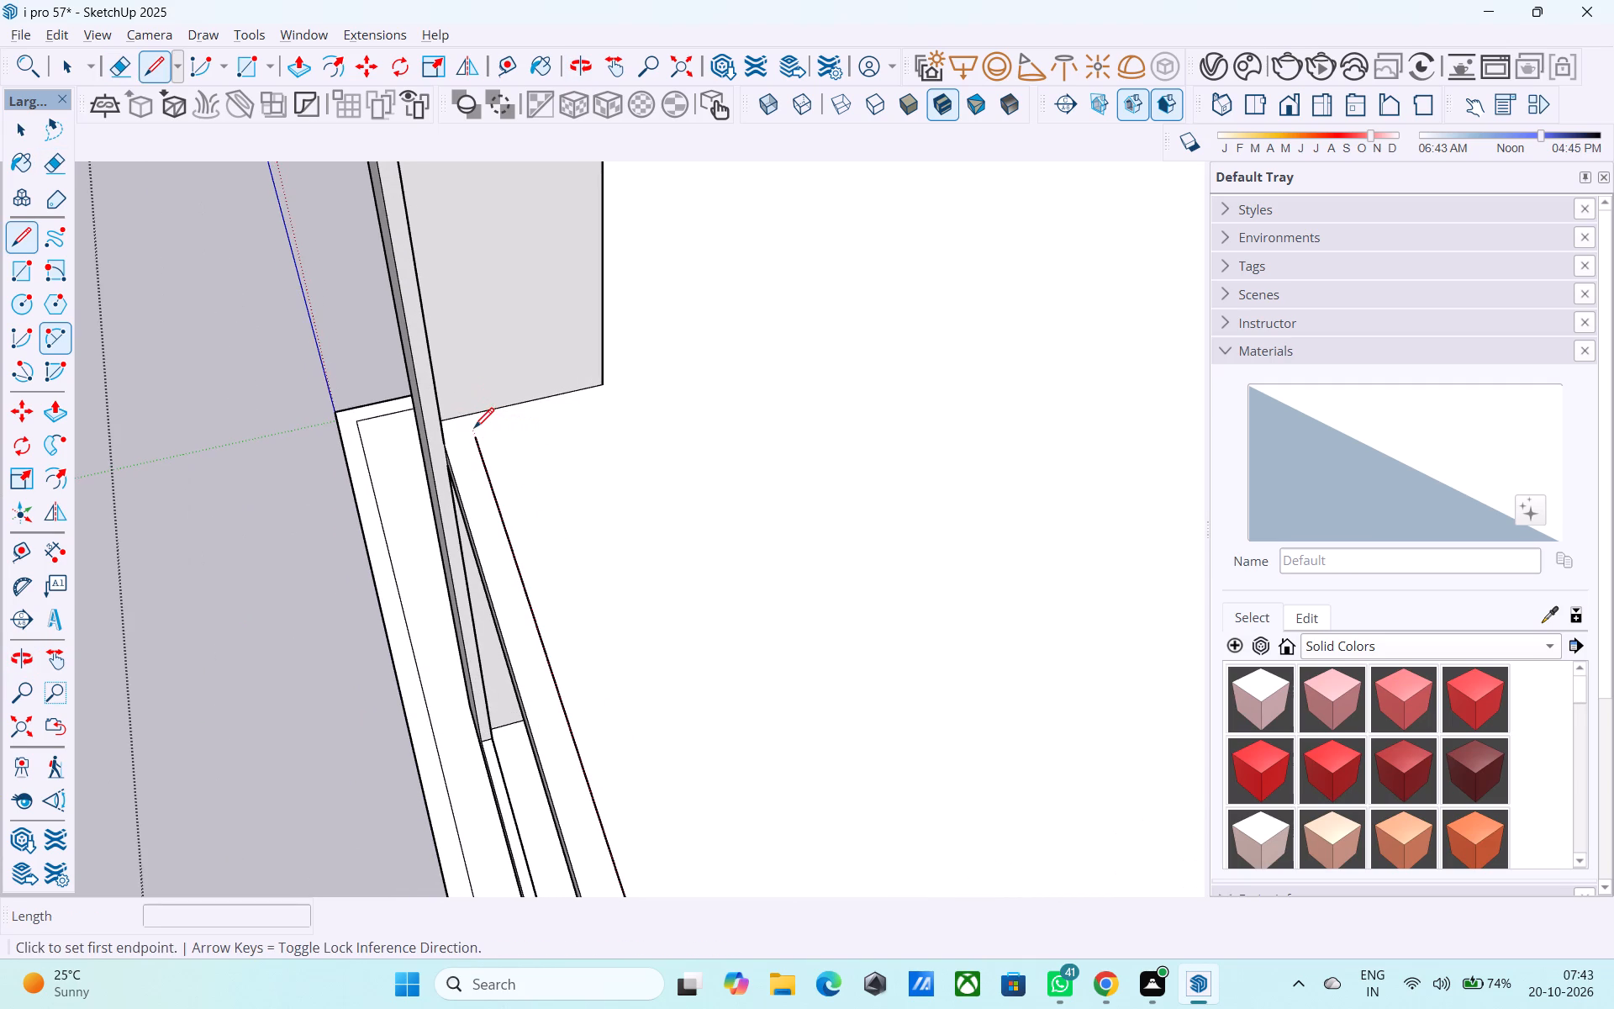
pyautogui.click(477, 440)
pyautogui.click(474, 422)
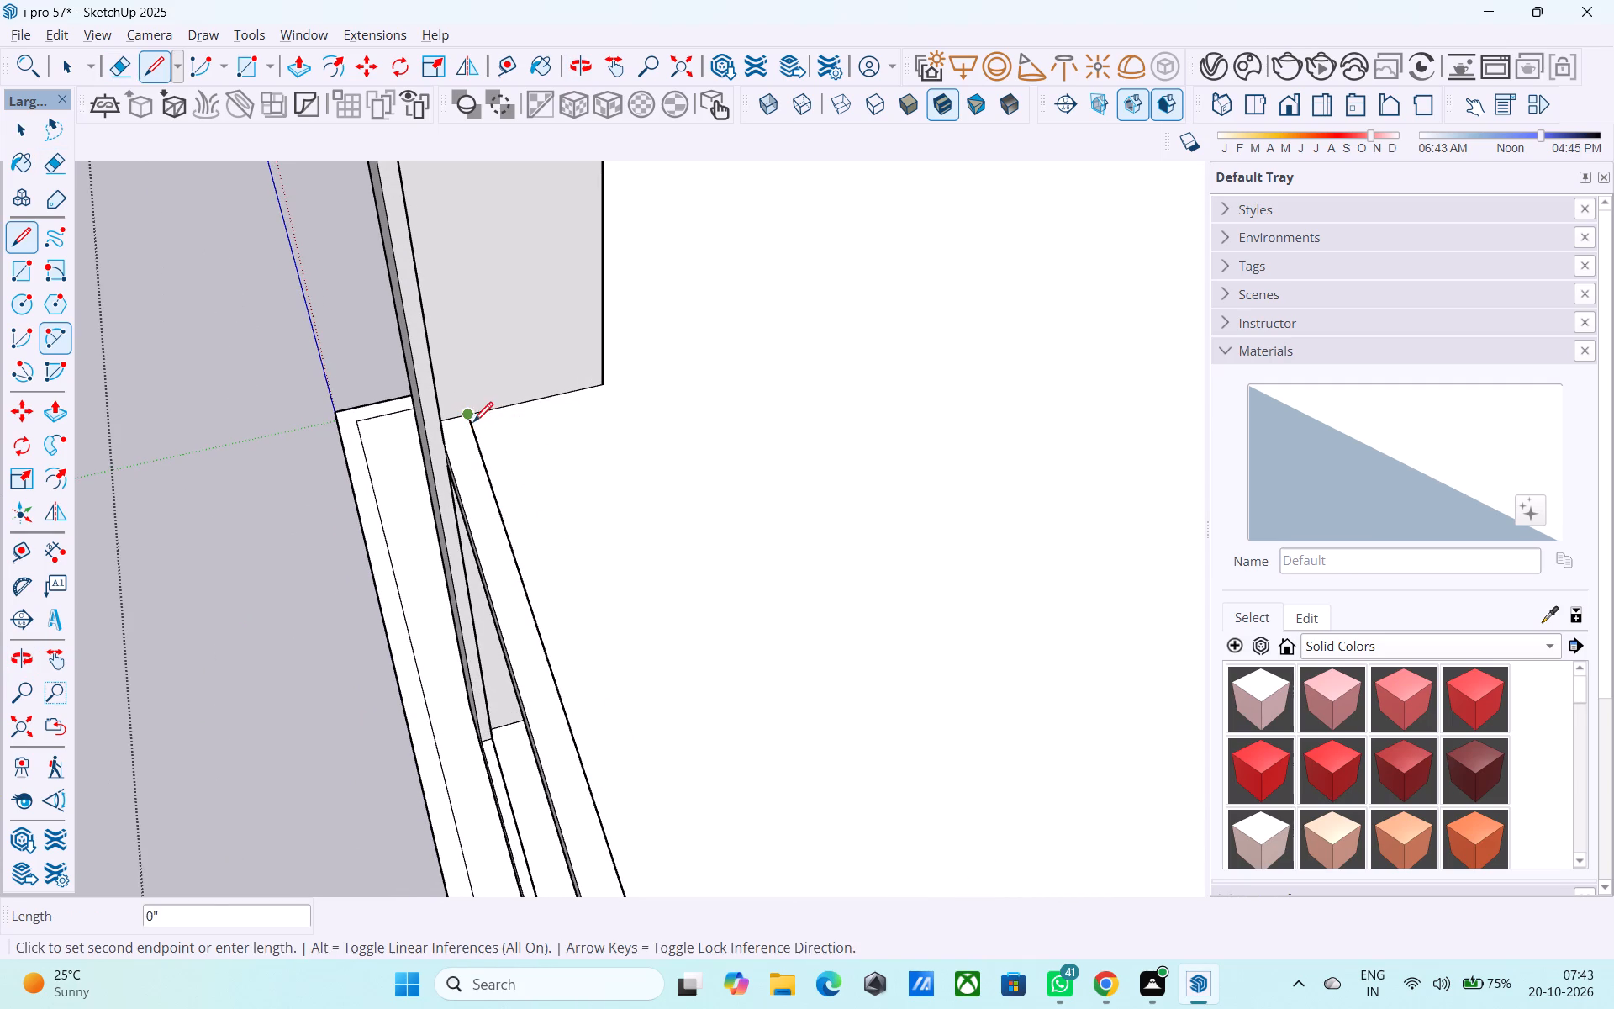
pyautogui.scroll(-7, 269, 442)
pyautogui.moveTo(462, 493); pyautogui.dragTo(791, 501, button='middle')
pyautogui.scroll(-5, 265, 598)
pyautogui.scroll(4, 691, 469)
pyautogui.moveTo(614, 536); pyautogui.dragTo(752, 541, button='middle')
pyautogui.press('l')
pyautogui.scroll(7, 727, 566)
pyautogui.moveTo(640, 546); pyautogui.dragTo(699, 520, button='middle')
pyautogui.scroll(1, 699, 520)
pyautogui.click(555, 511)
pyautogui.click(564, 468)
# Push/Pull the L-shaped 6" strip on the roof overhang up 8' to the tops of the fins.
pyautogui.scroll(-9, 851, 457)
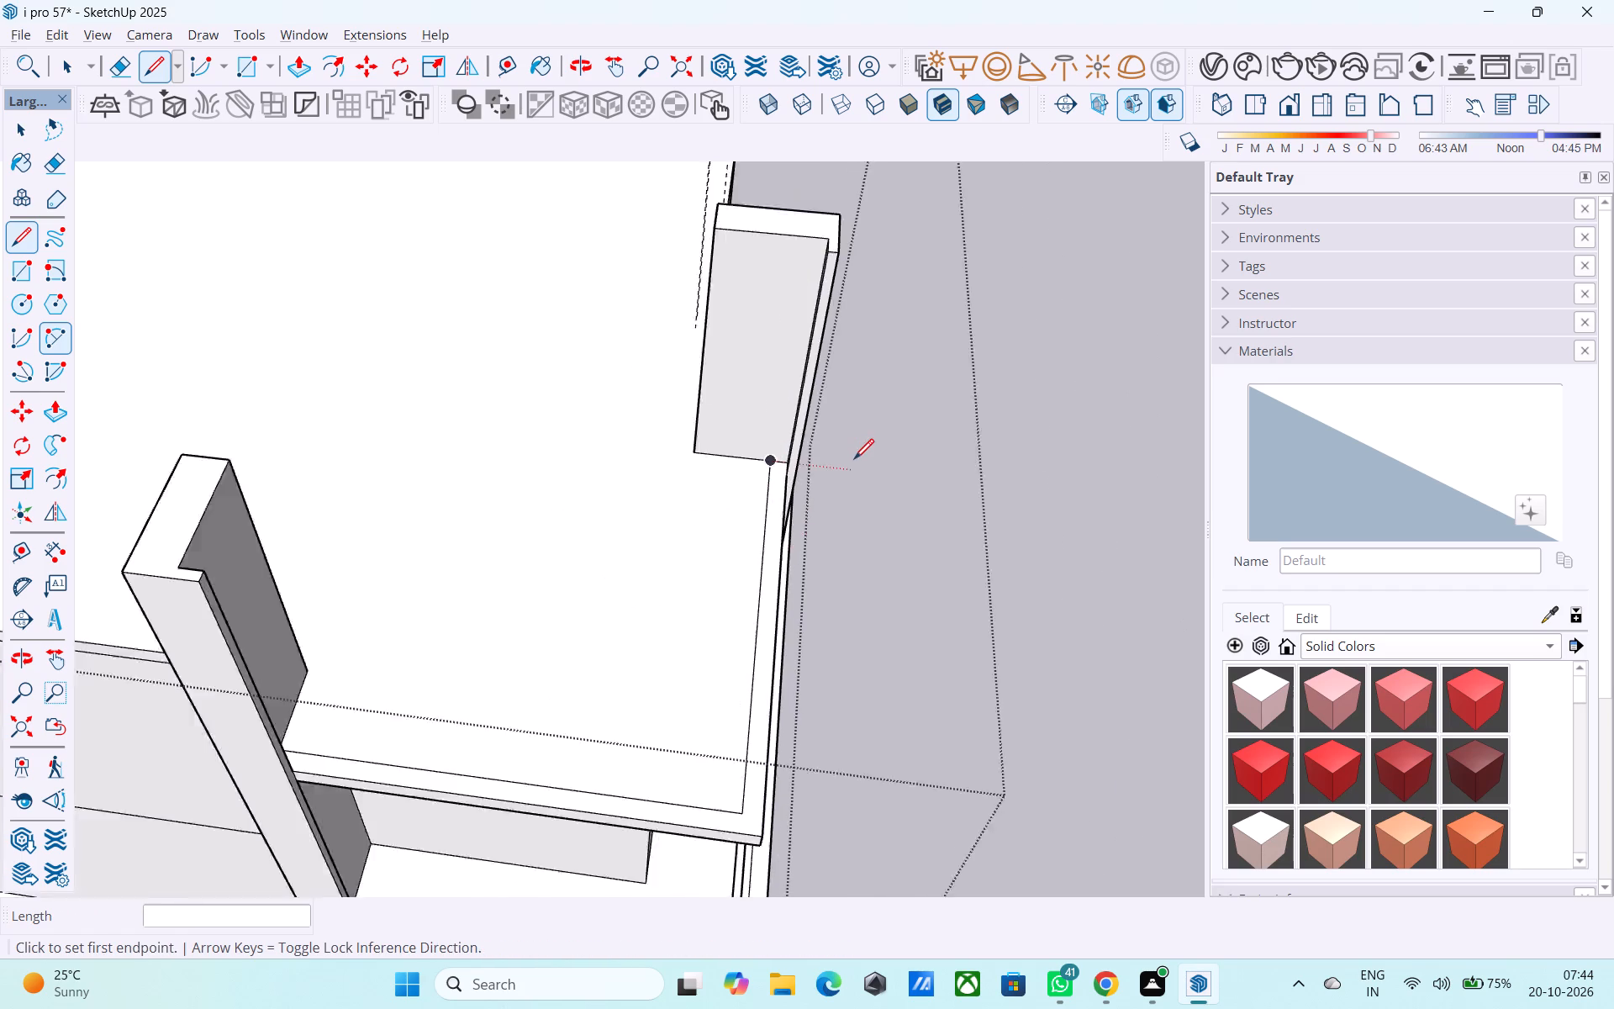
pyautogui.scroll(-3, 854, 461)
pyautogui.moveTo(829, 489); pyautogui.dragTo(758, 381, button='middle')
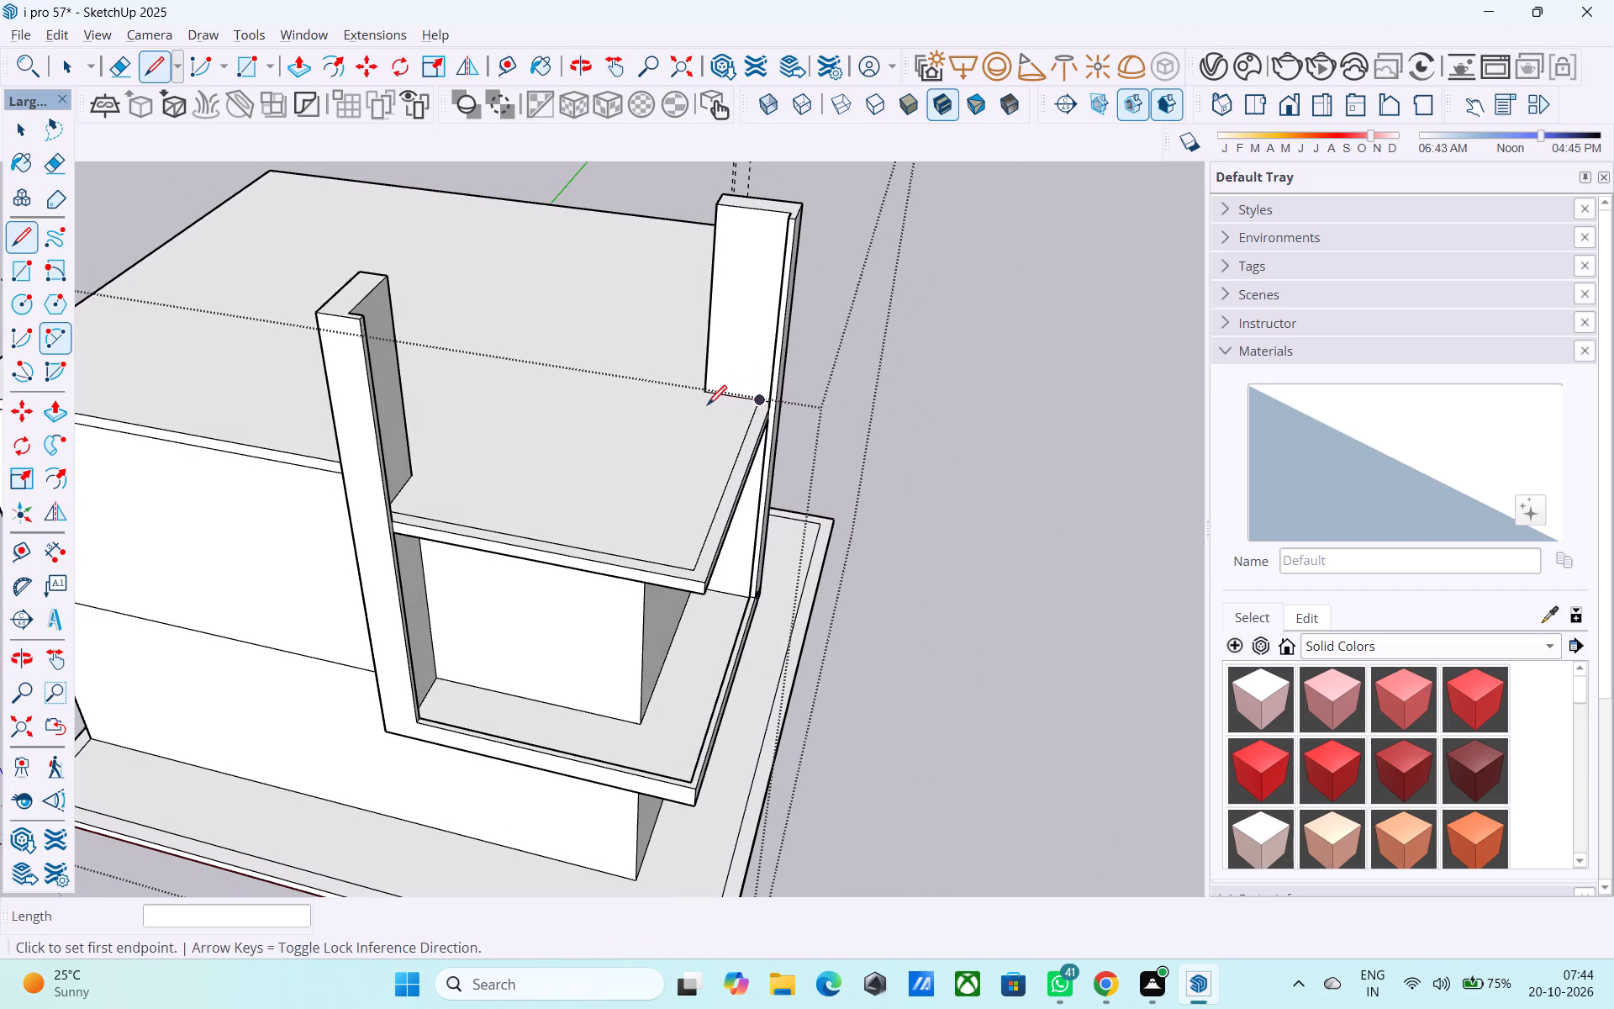
pyautogui.press('space')
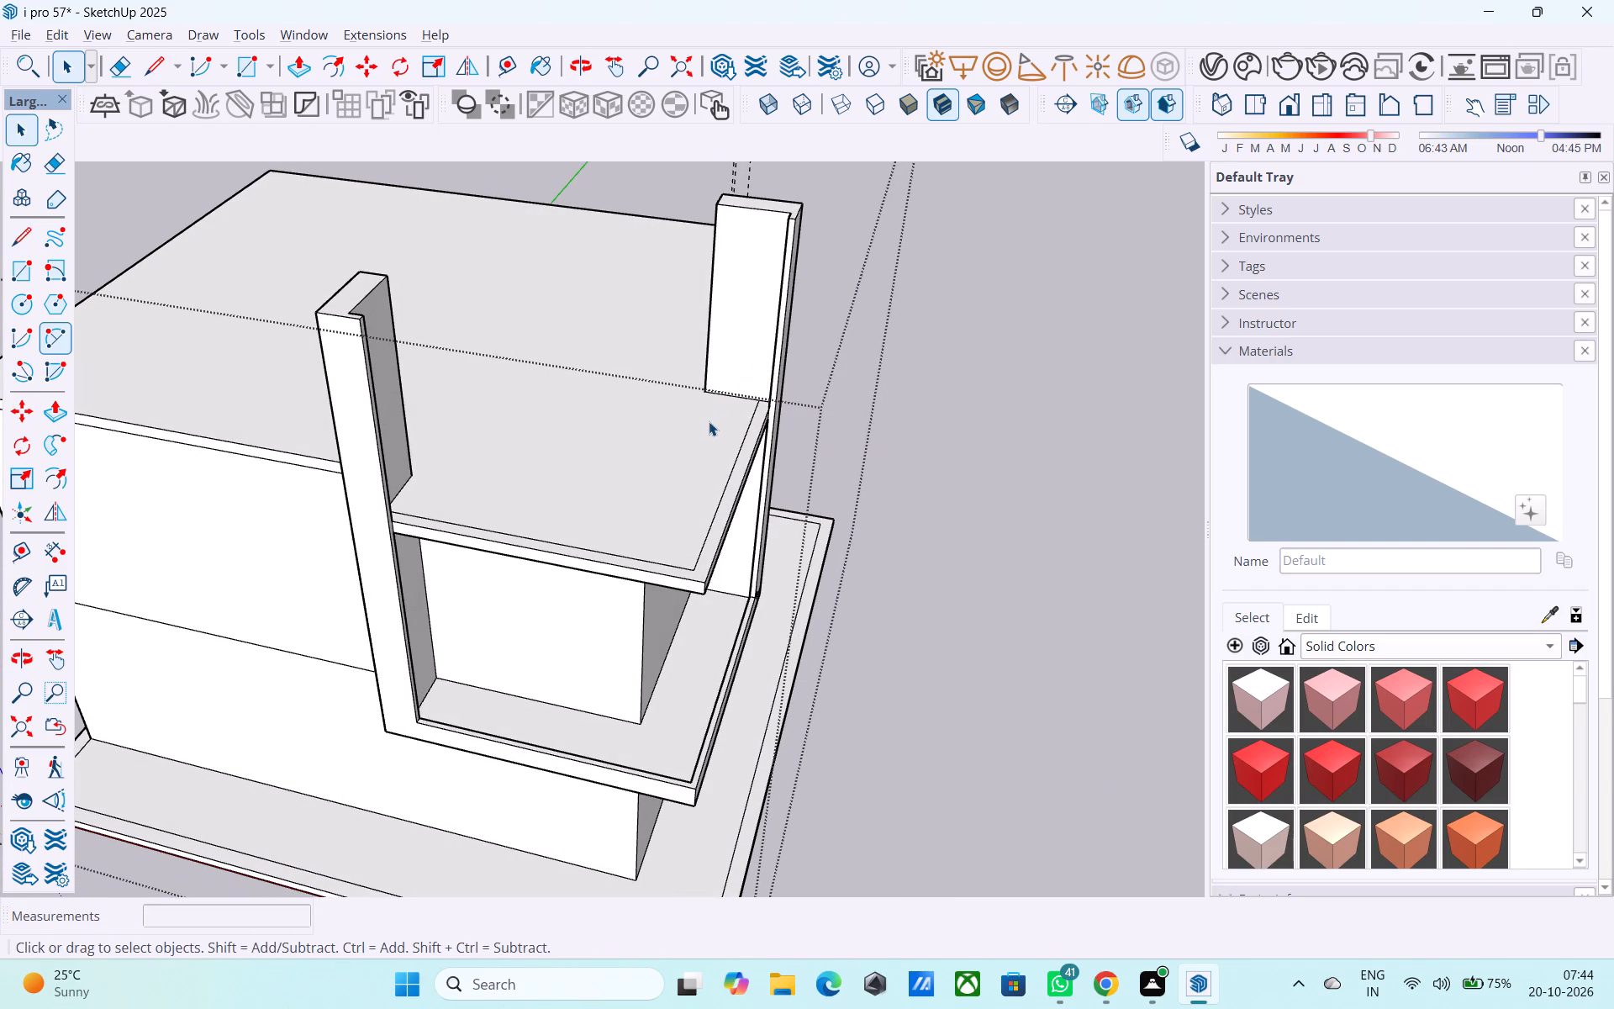
pyautogui.moveTo(709, 421); pyautogui.dragTo(661, 463, button='middle')
pyautogui.moveTo(587, 547); pyautogui.dragTo(382, 529, button='middle')
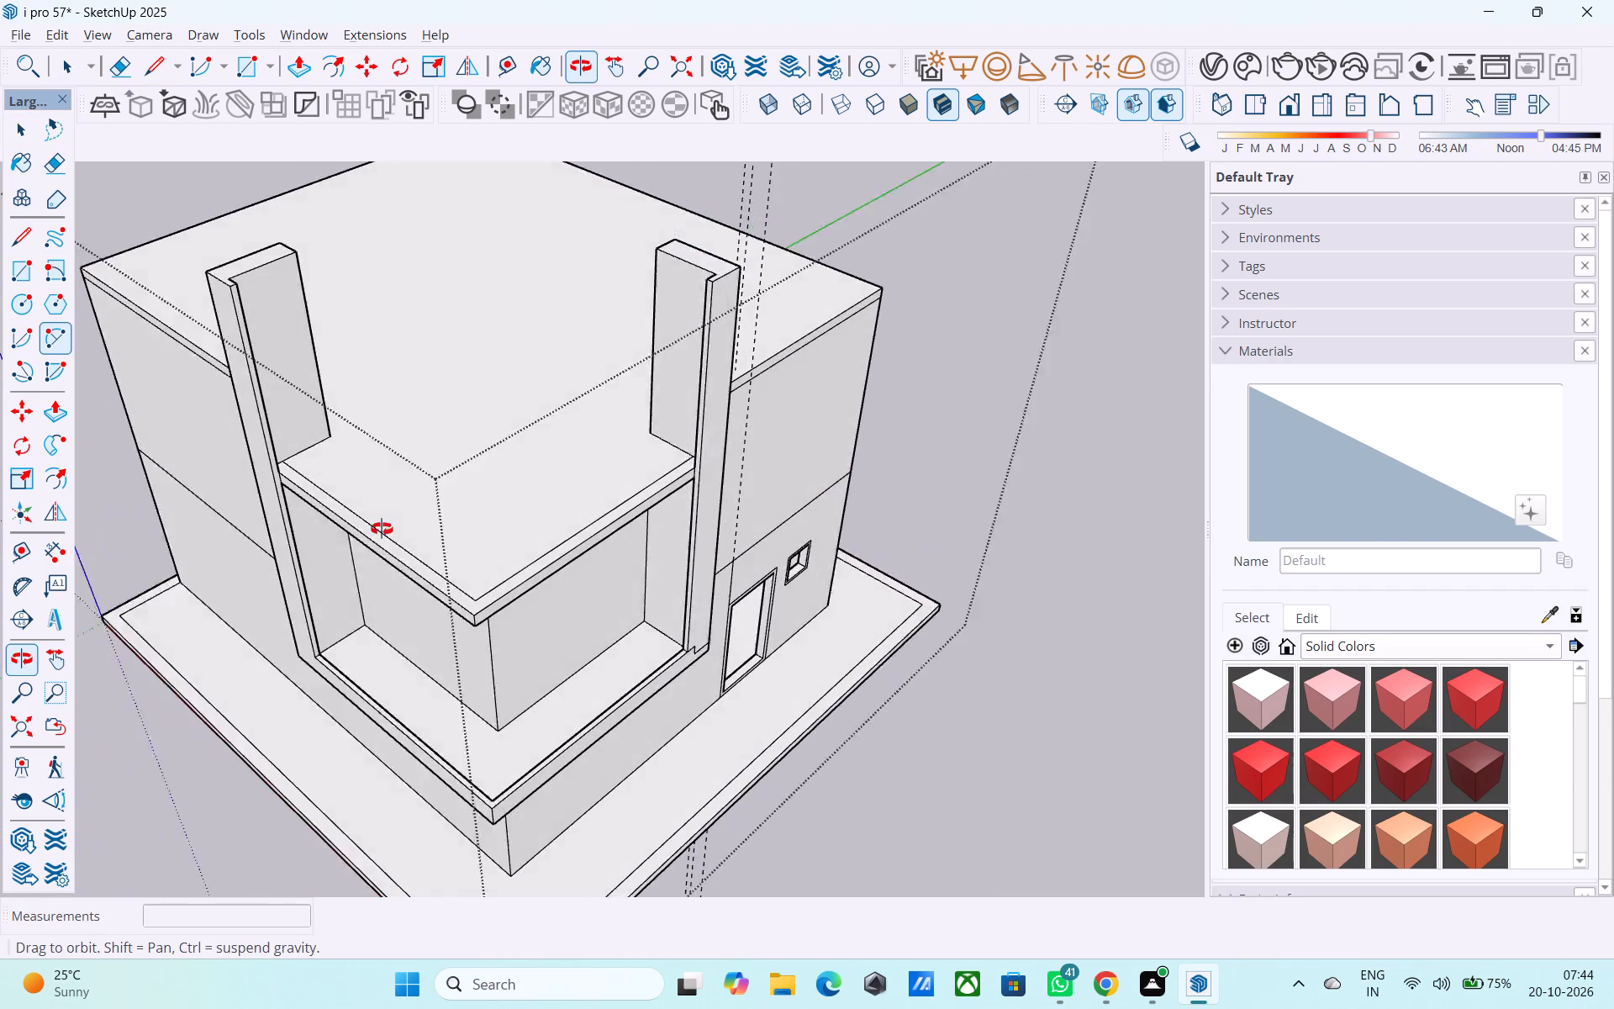
pyautogui.moveTo(382, 529); pyautogui.dragTo(342, 536, button='middle')
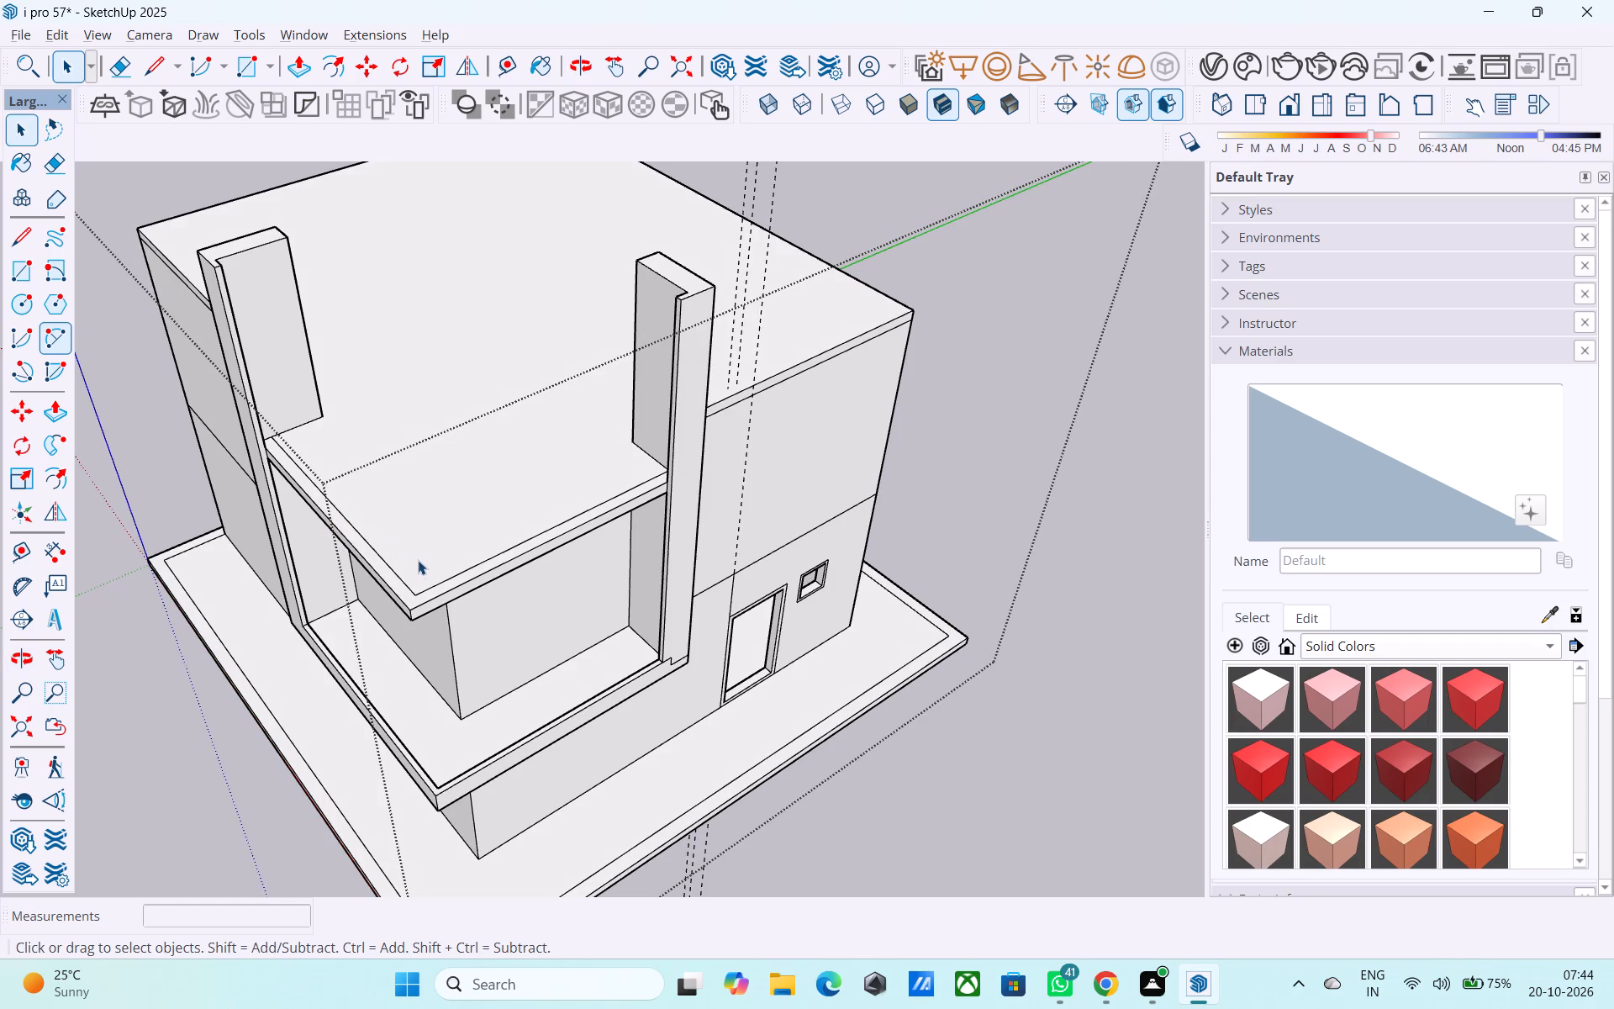
pyautogui.moveTo(421, 563); pyautogui.dragTo(453, 479, button='middle')
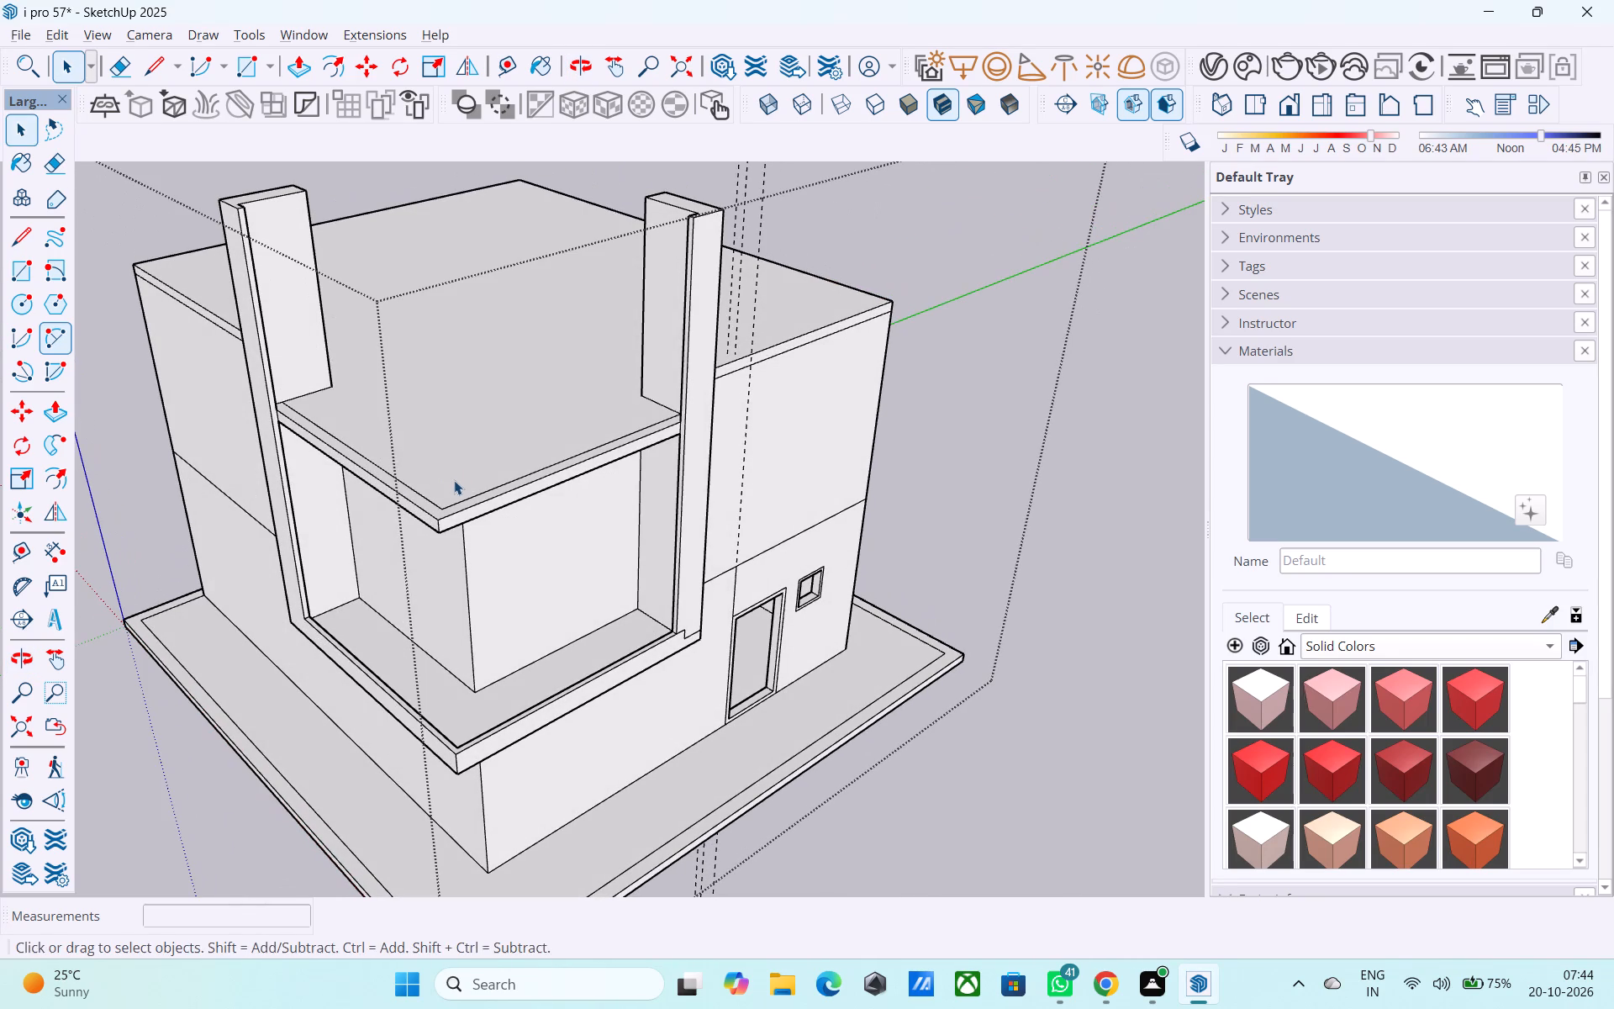
pyautogui.scroll(2, 456, 481)
pyautogui.moveTo(455, 497); pyautogui.dragTo(541, 394, button='middle')
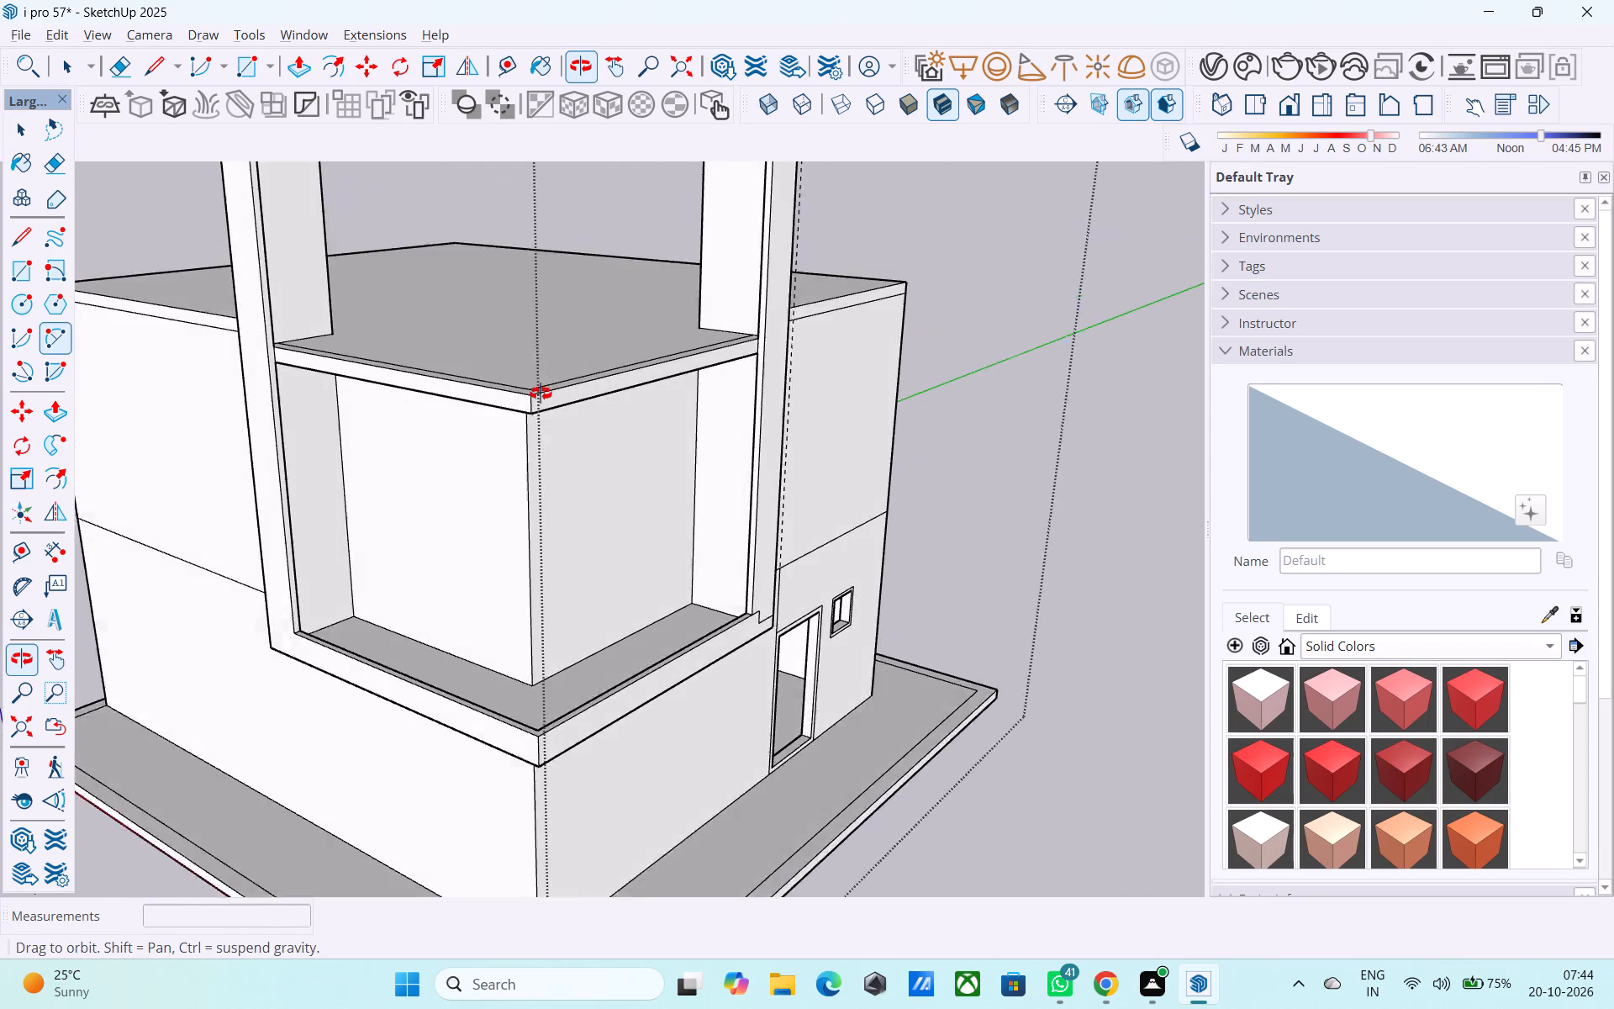
pyautogui.moveTo(541, 394); pyautogui.dragTo(541, 432, button='middle')
pyautogui.scroll(1, 541, 394)
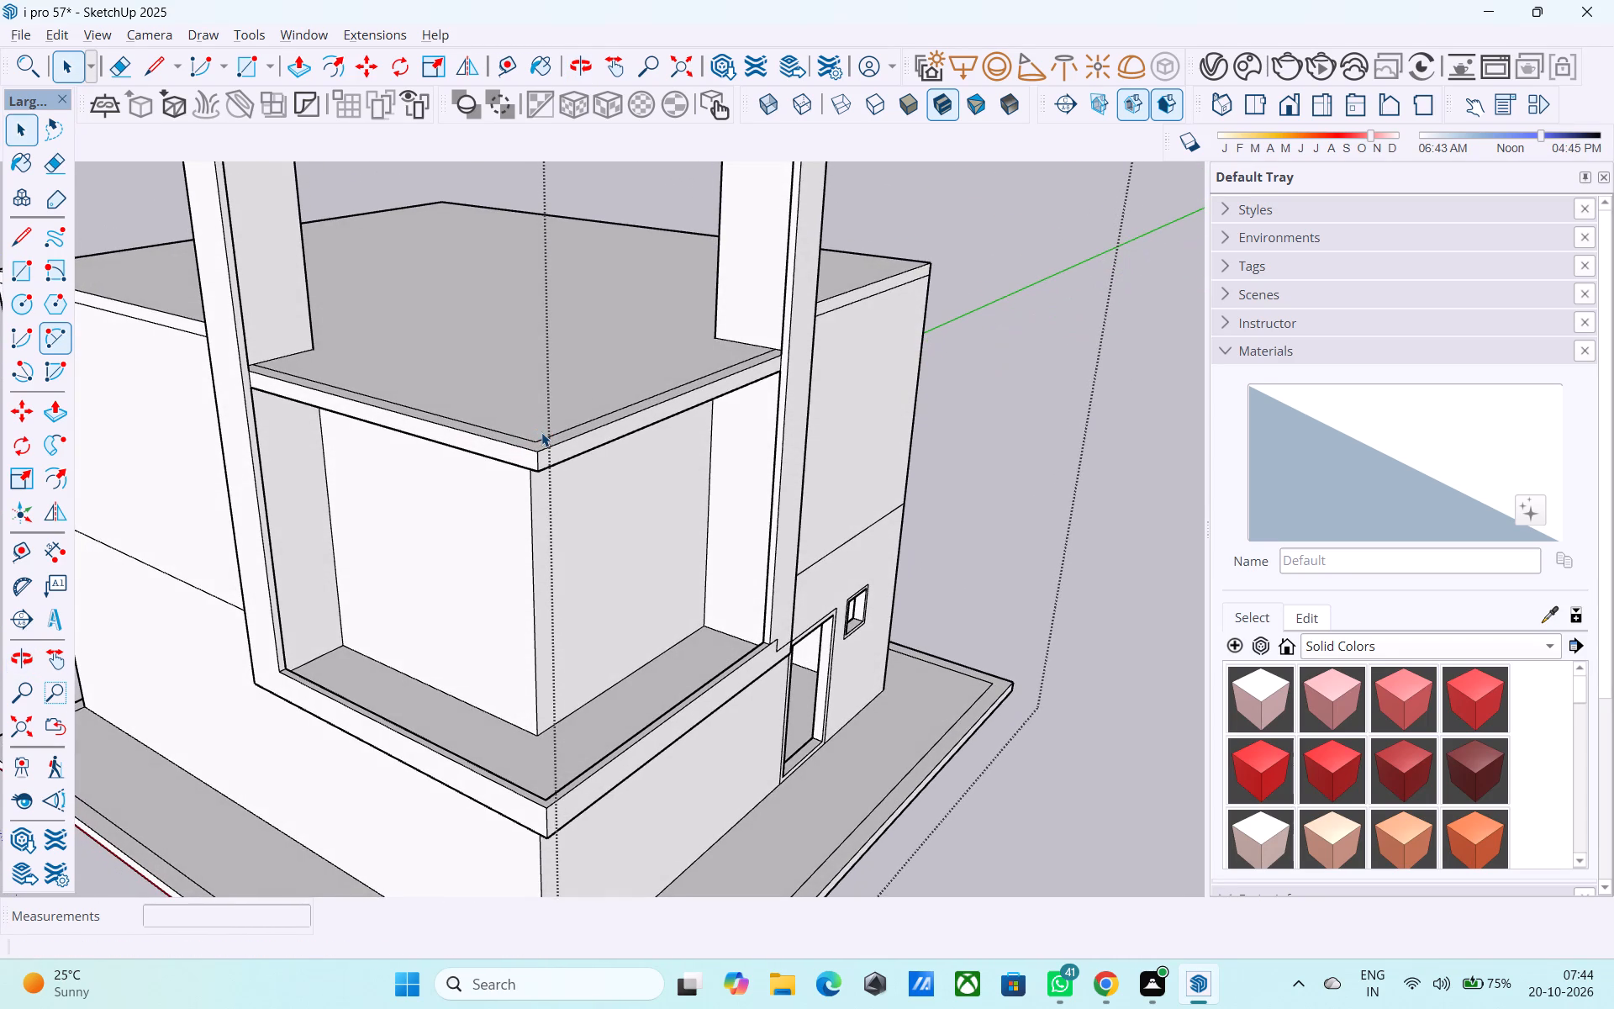
pyautogui.scroll(2, 541, 432)
pyautogui.moveTo(525, 446); pyautogui.dragTo(525, 491, button='middle')
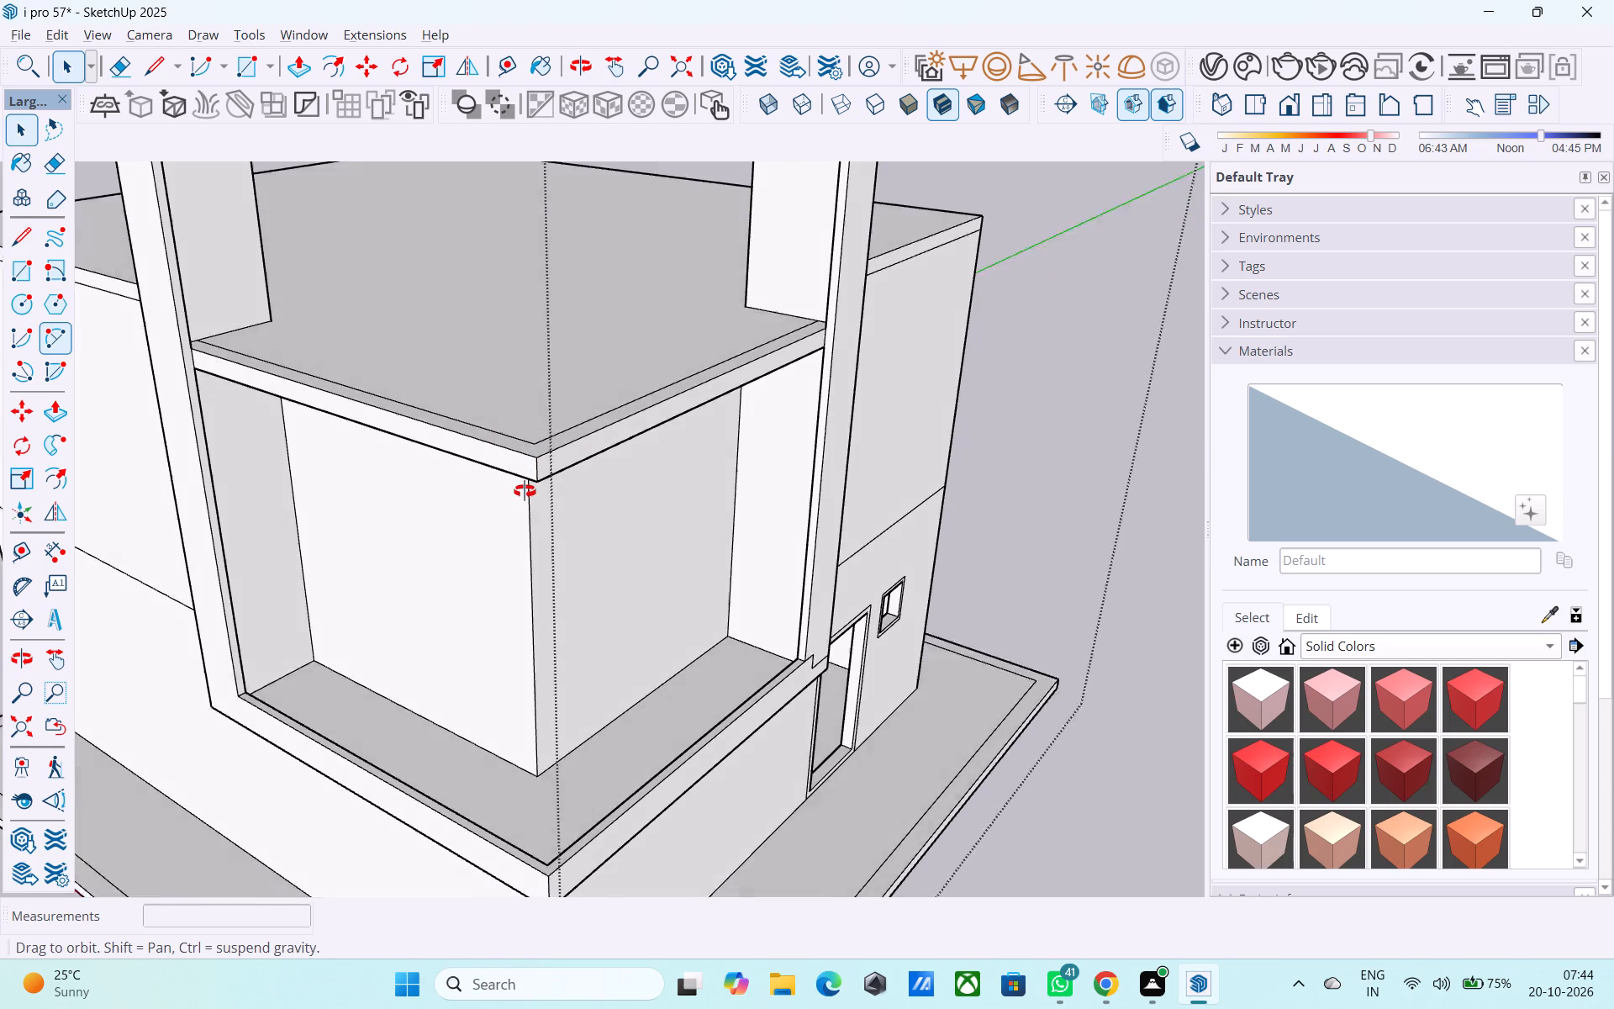
pyautogui.moveTo(525, 491); pyautogui.dragTo(525, 521, button='middle')
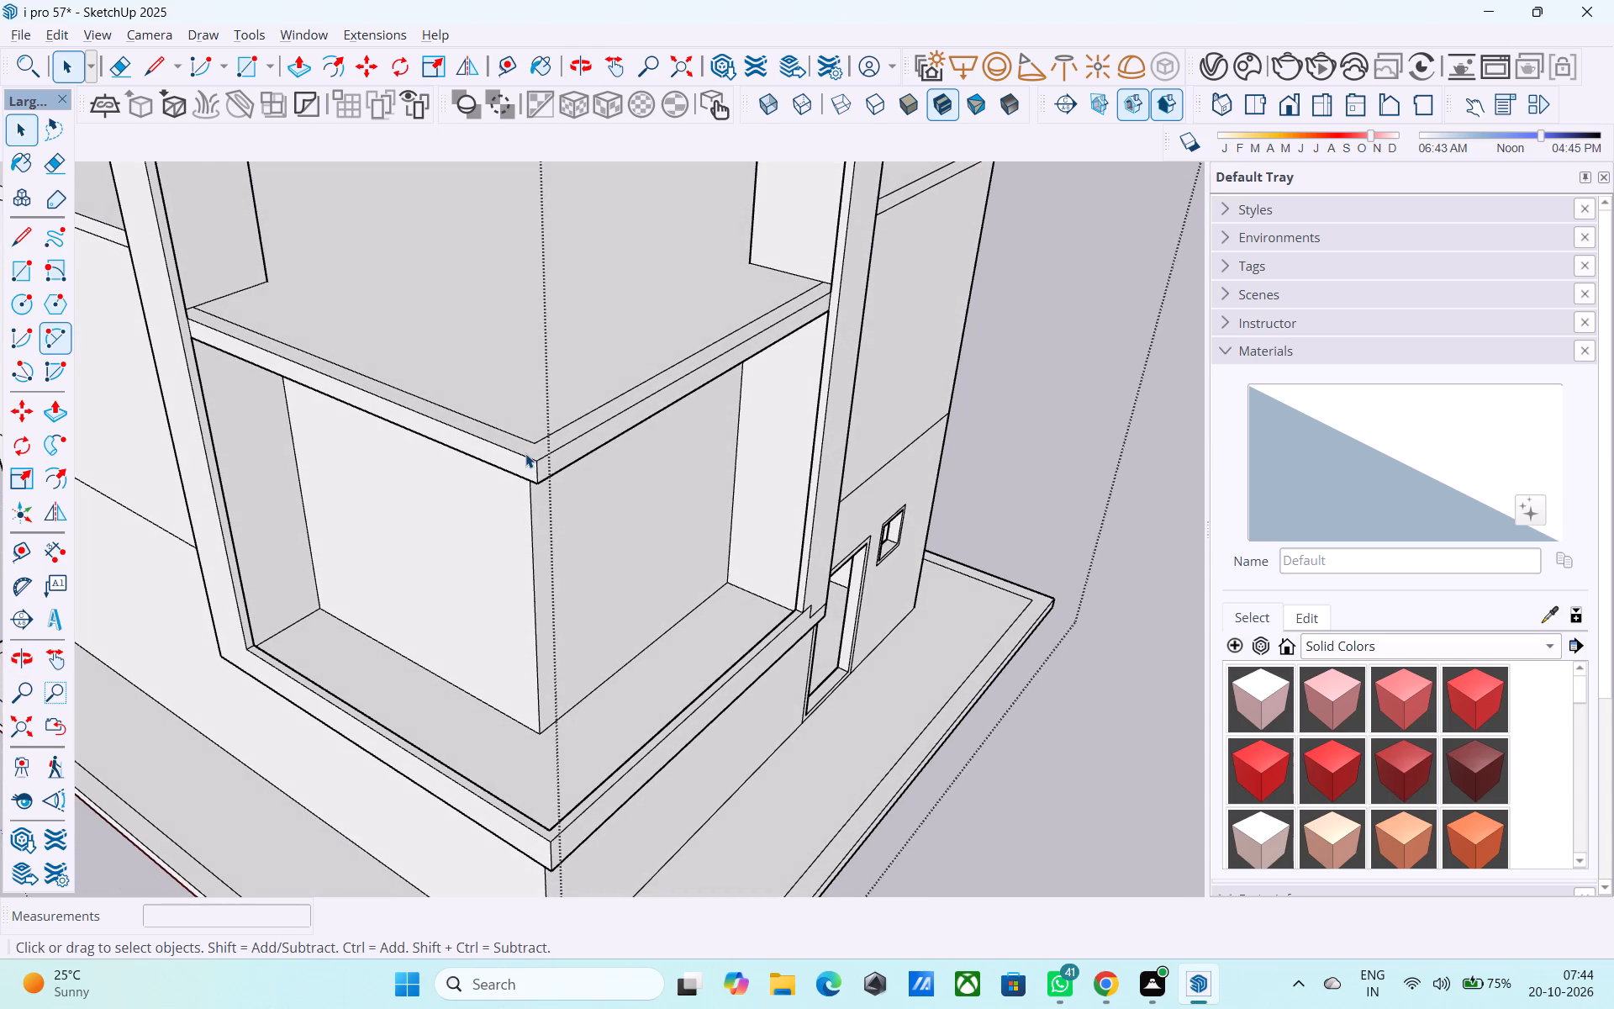
pyautogui.click(525, 446)
pyautogui.press('p')
pyautogui.click(525, 446)
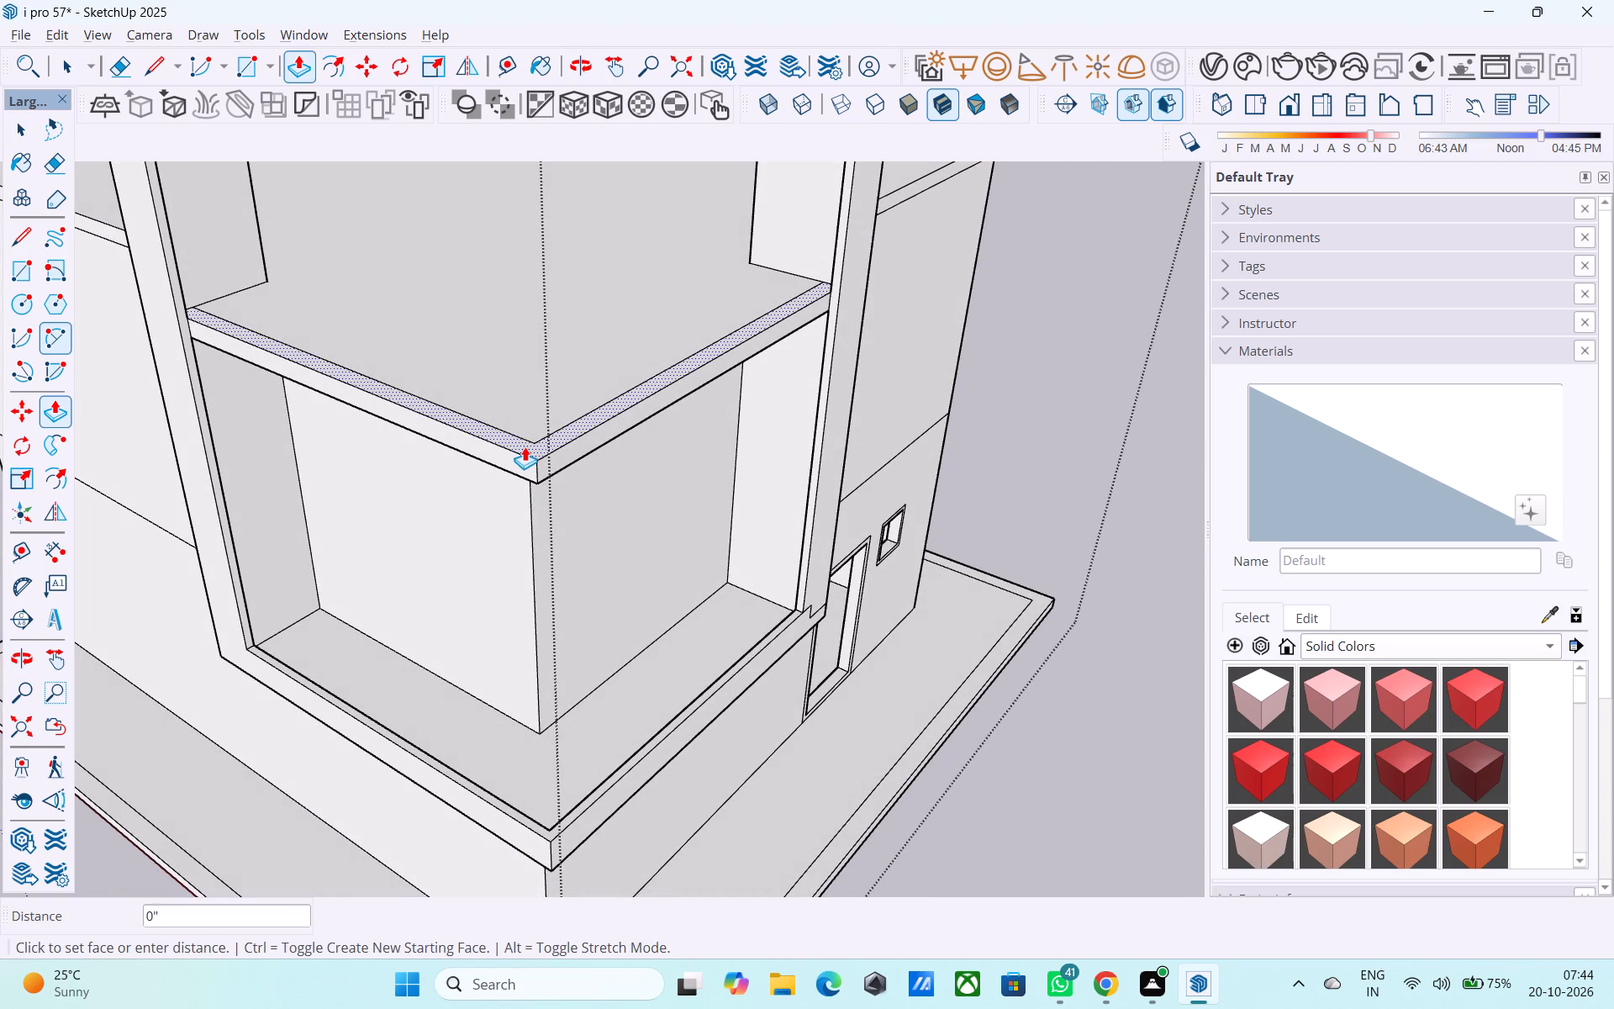
pyautogui.scroll(-8, 530, 381)
pyautogui.scroll(-4, 533, 309)
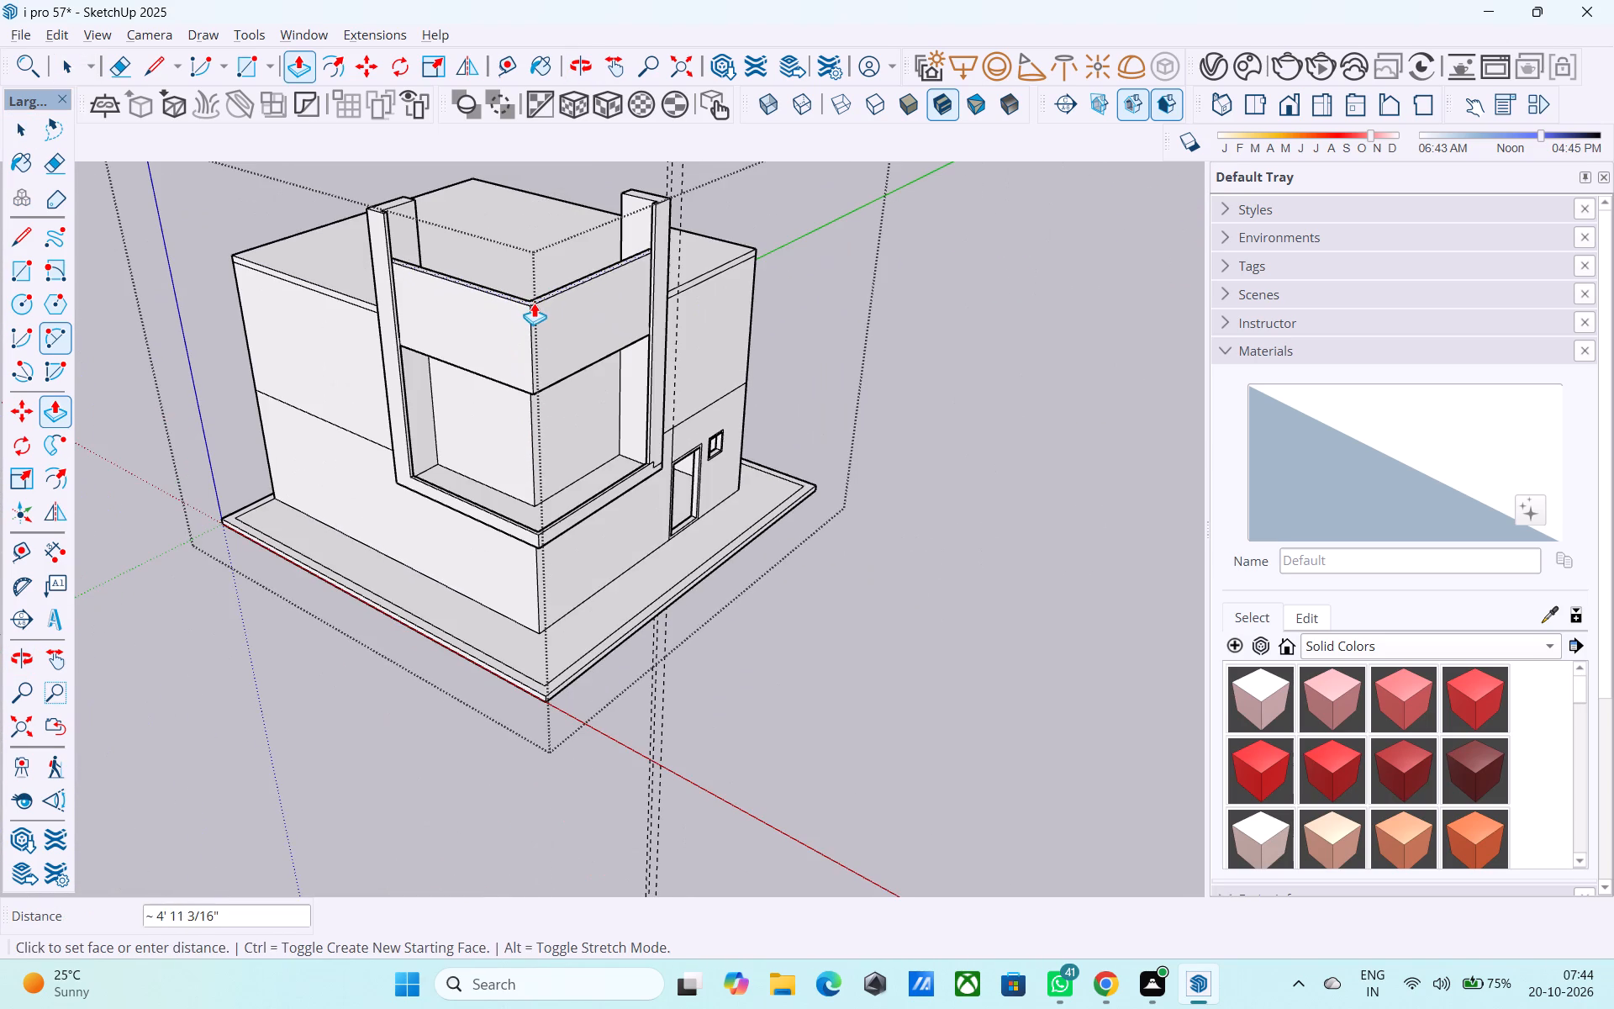
pyautogui.moveTo(534, 301); pyautogui.dragTo(525, 370, button='middle')
pyautogui.click(532, 275)
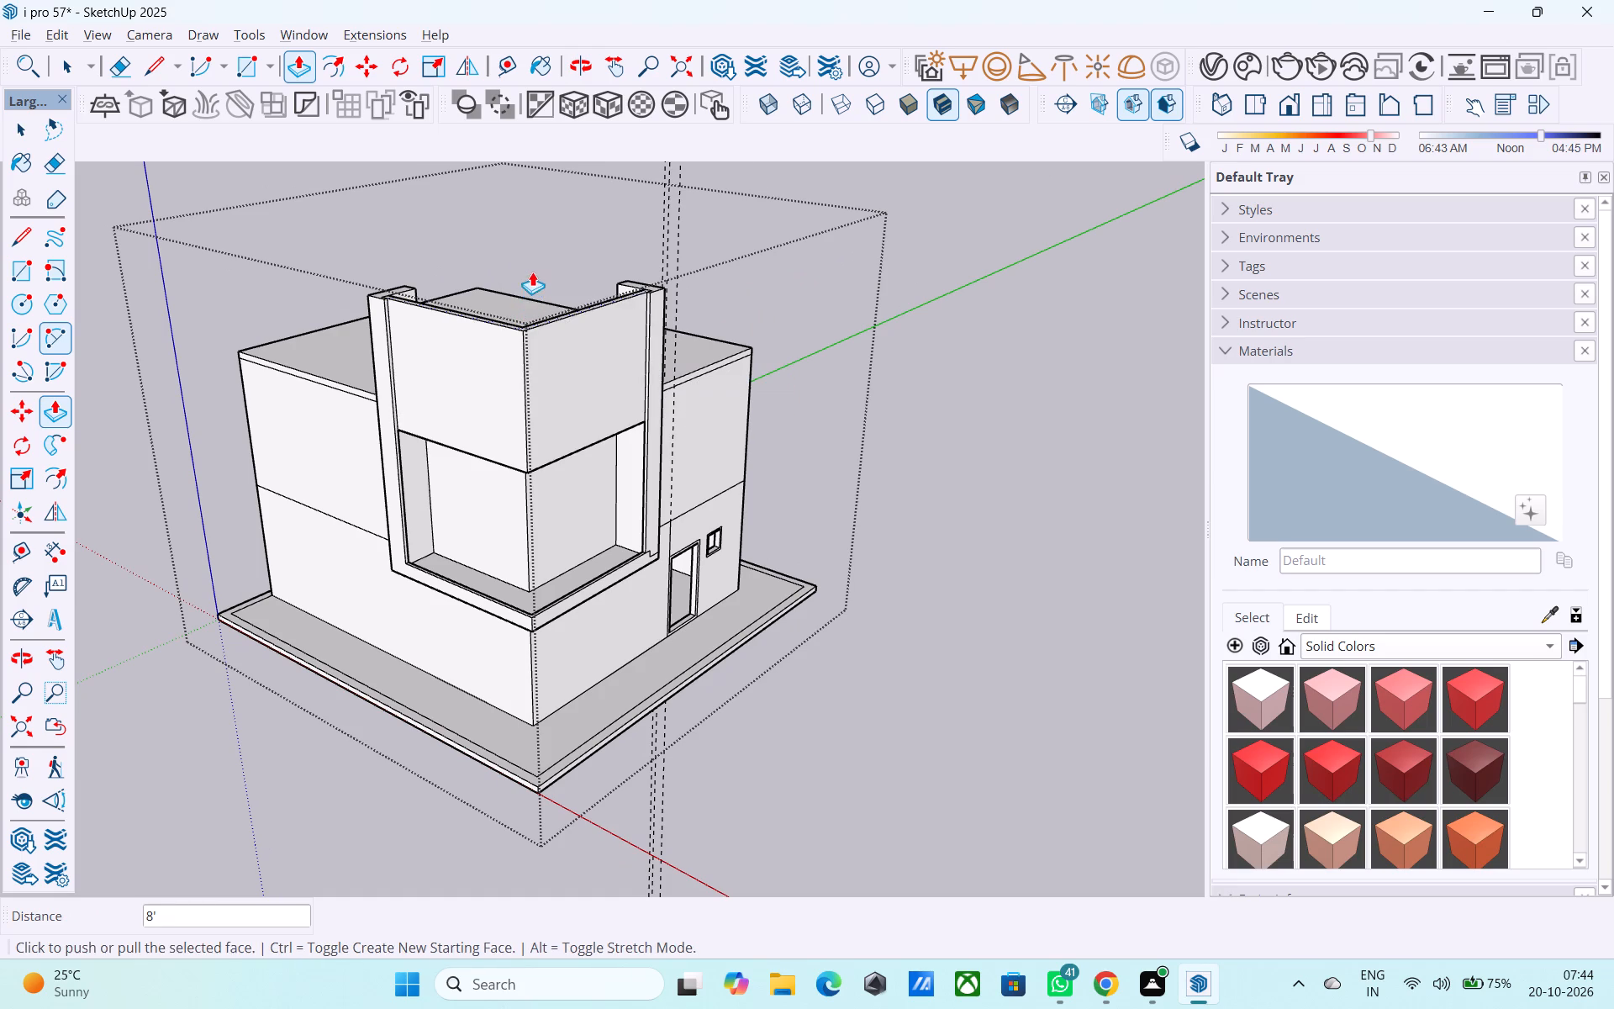
# Examine the raised parapet wall between the fins and the whole house from above and from ground level.
pyautogui.moveTo(529, 309); pyautogui.dragTo(535, 123, button='middle')
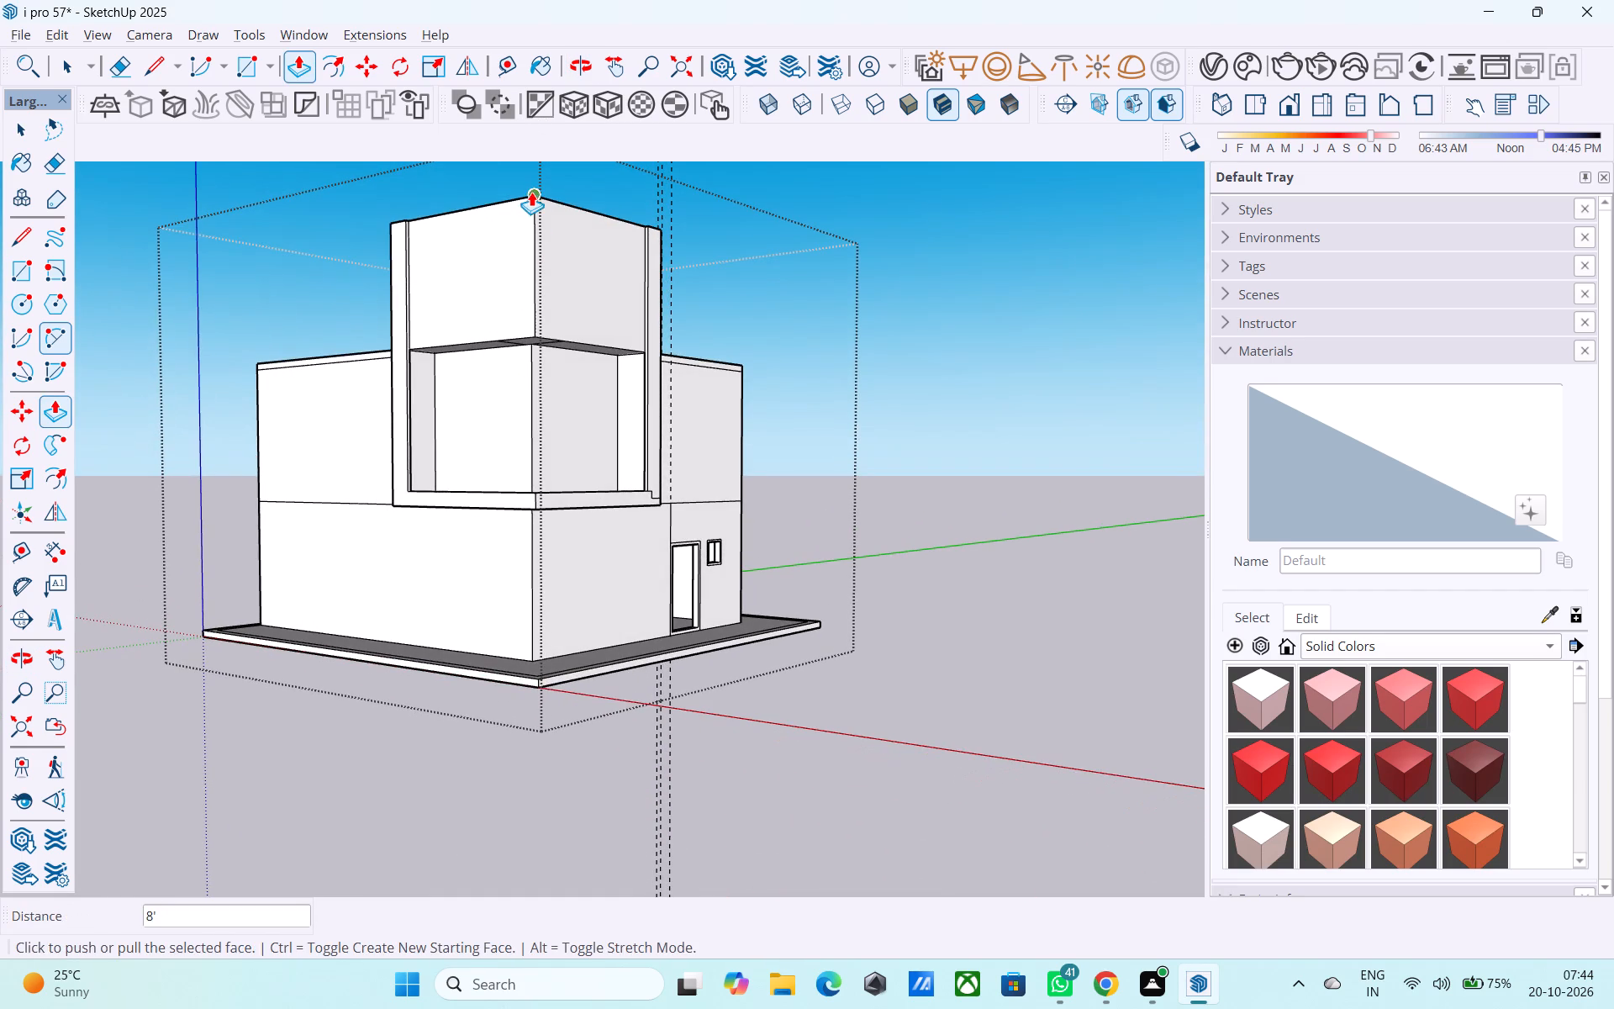
pyautogui.moveTo(553, 310); pyautogui.dragTo(541, 254, button='middle')
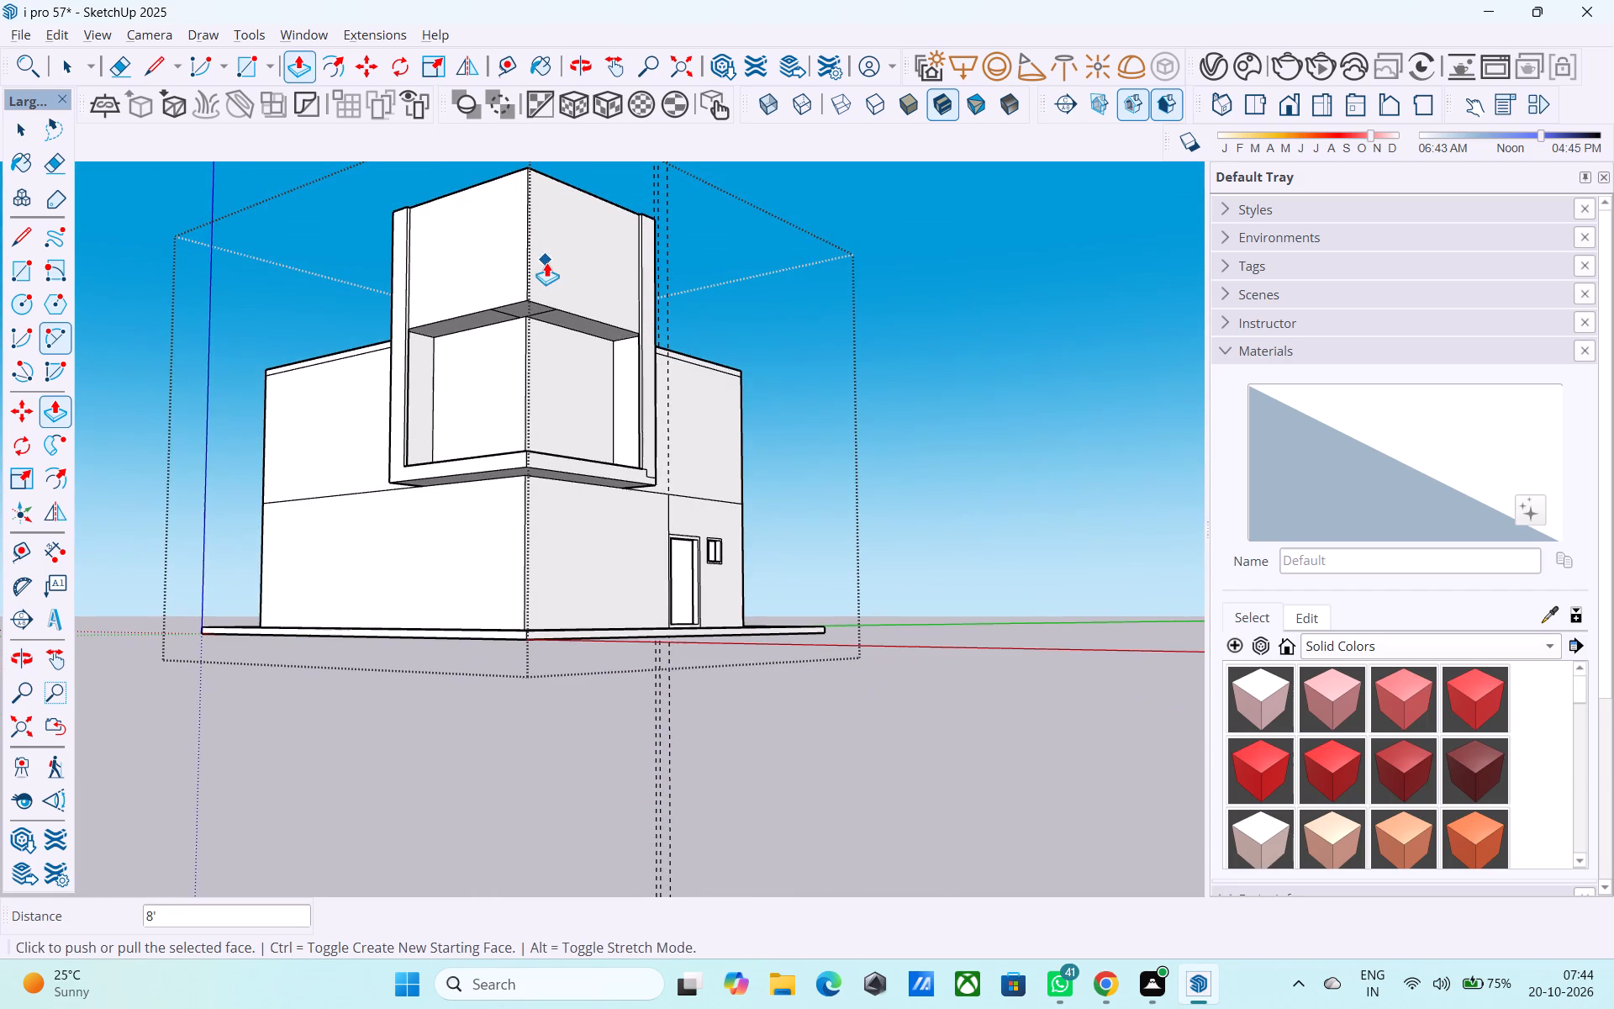
pyautogui.scroll(2, 546, 267)
pyautogui.scroll(-2, 552, 304)
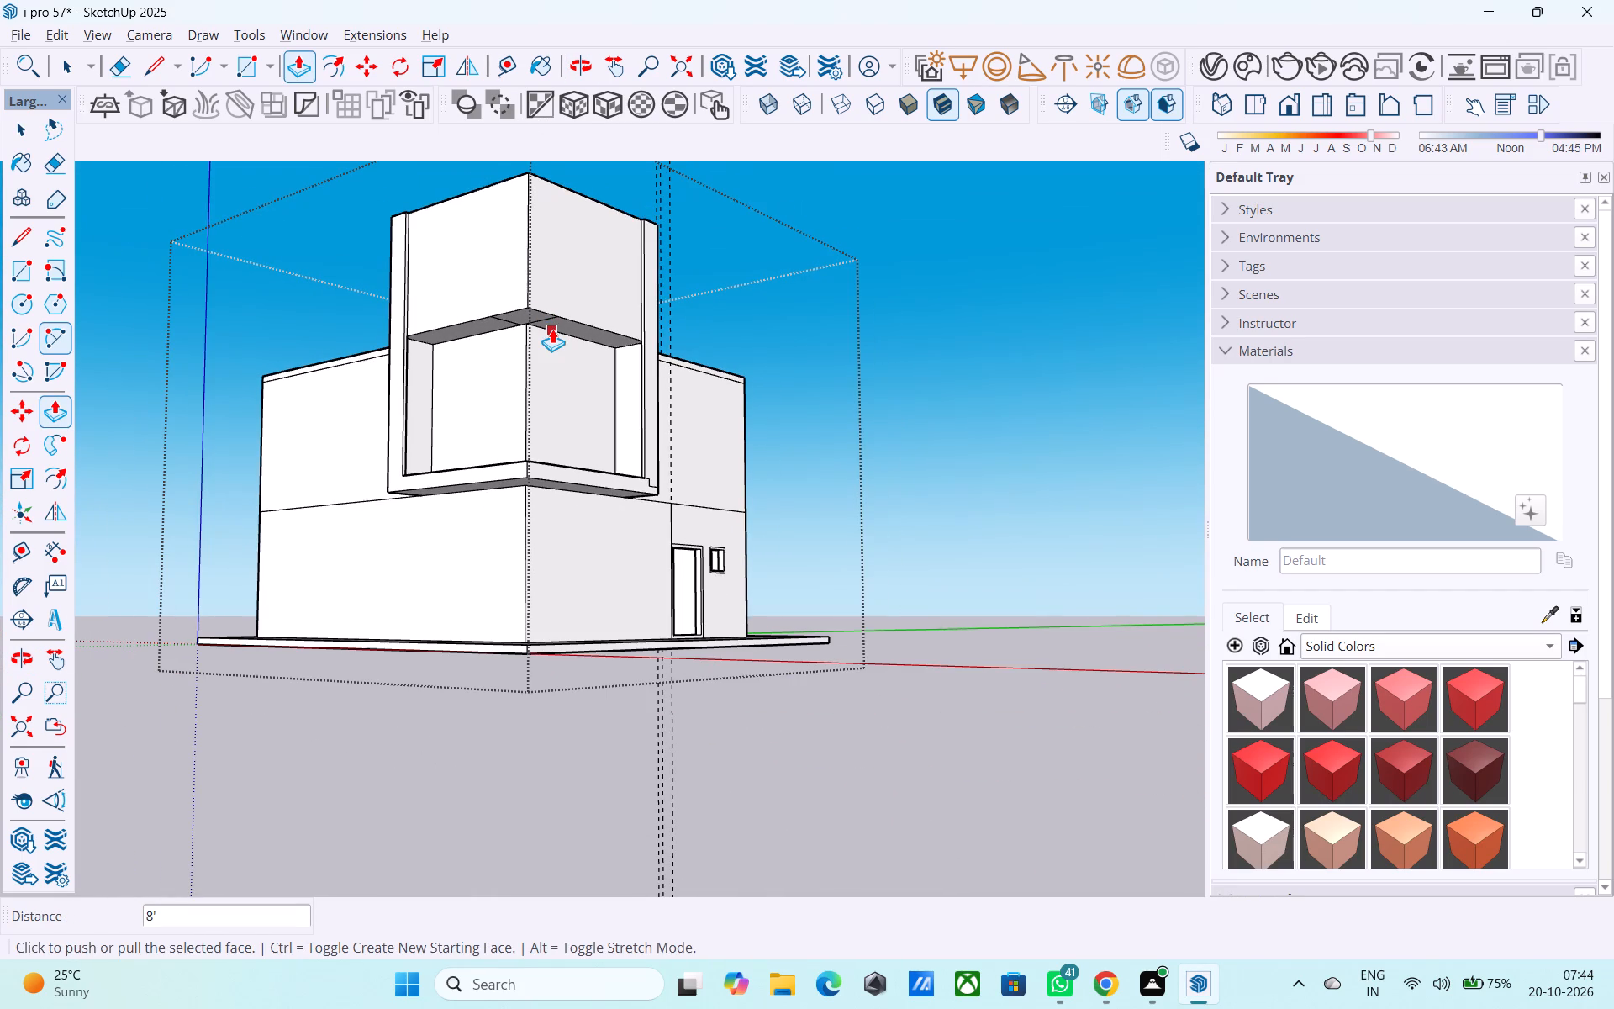
pyautogui.moveTo(554, 340); pyautogui.dragTo(588, 622, button='middle')
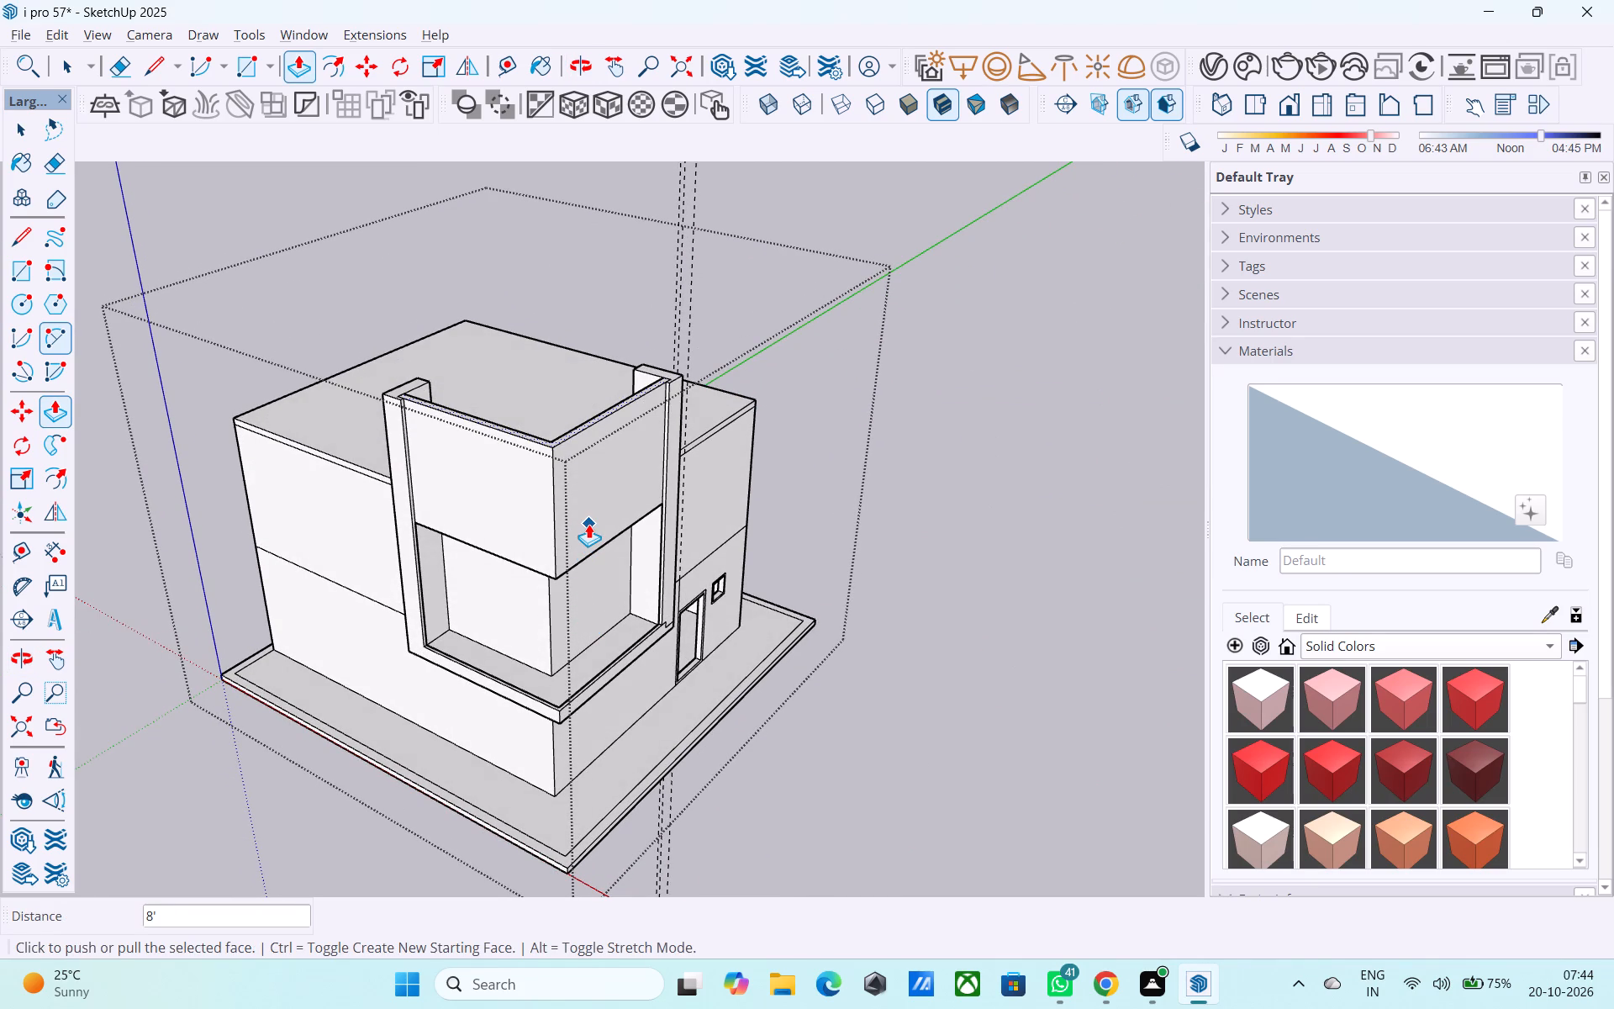
pyautogui.moveTo(588, 522); pyautogui.dragTo(540, 559, button='middle')
pyautogui.scroll(-4, 494, 546)
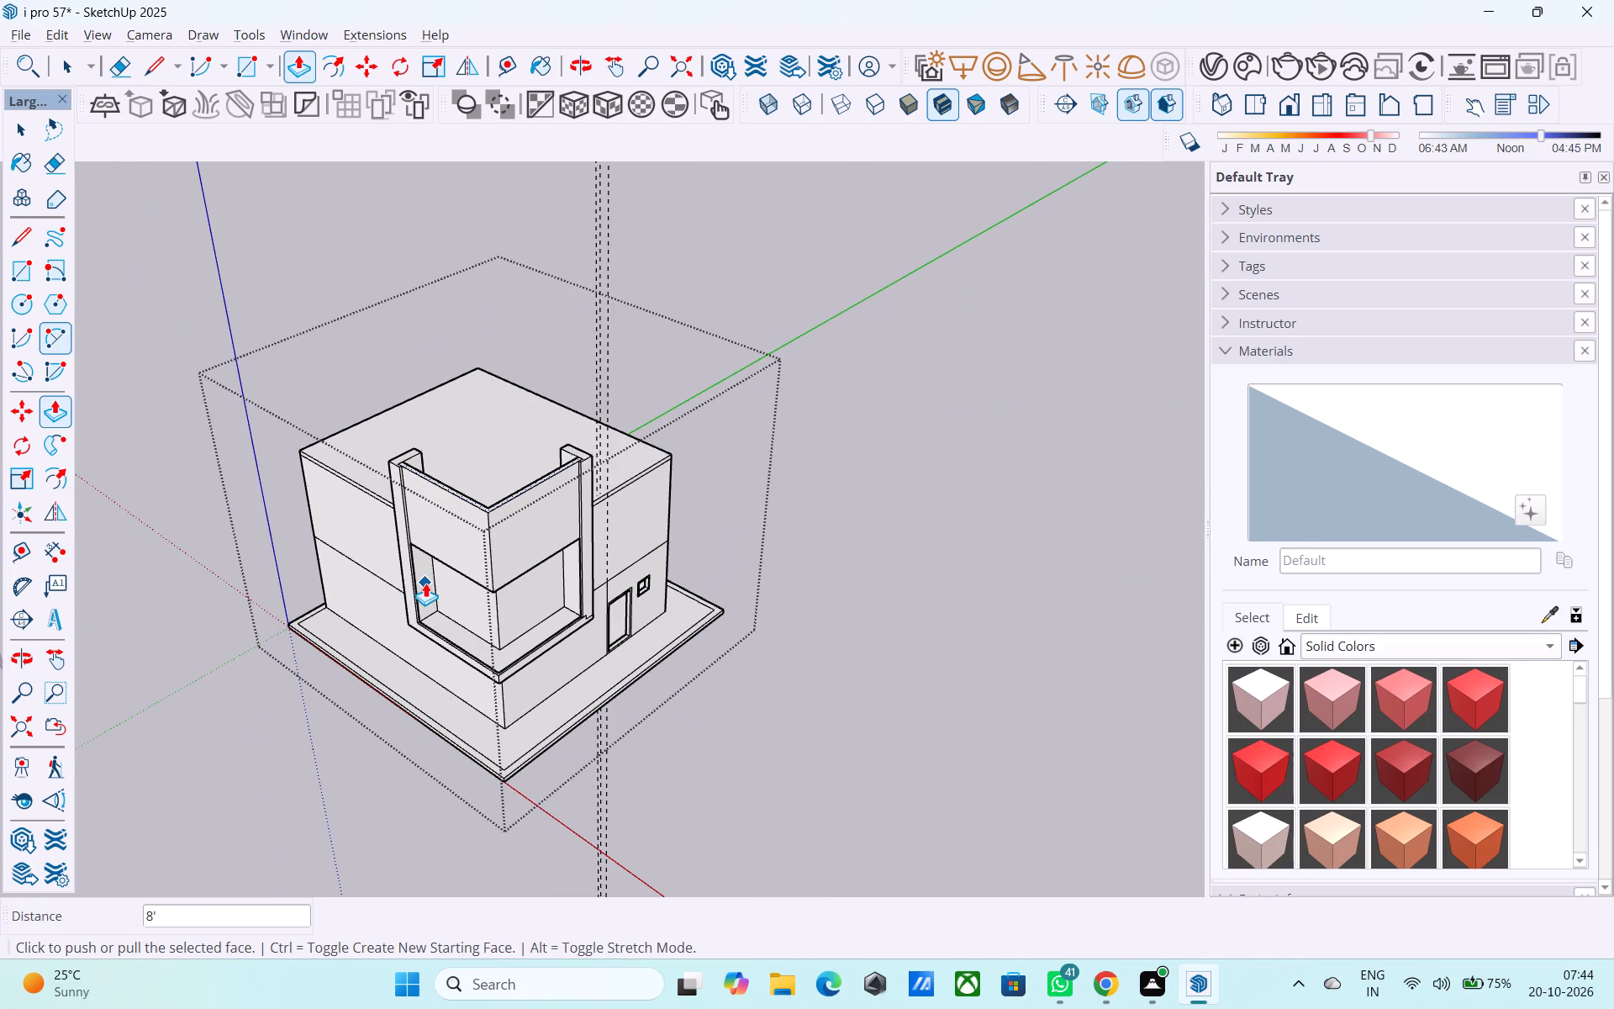
pyautogui.moveTo(425, 587); pyautogui.dragTo(403, 676, button='middle')
pyautogui.scroll(-2, 403, 677)
pyautogui.moveTo(403, 676); pyautogui.dragTo(697, 659, button='middle')
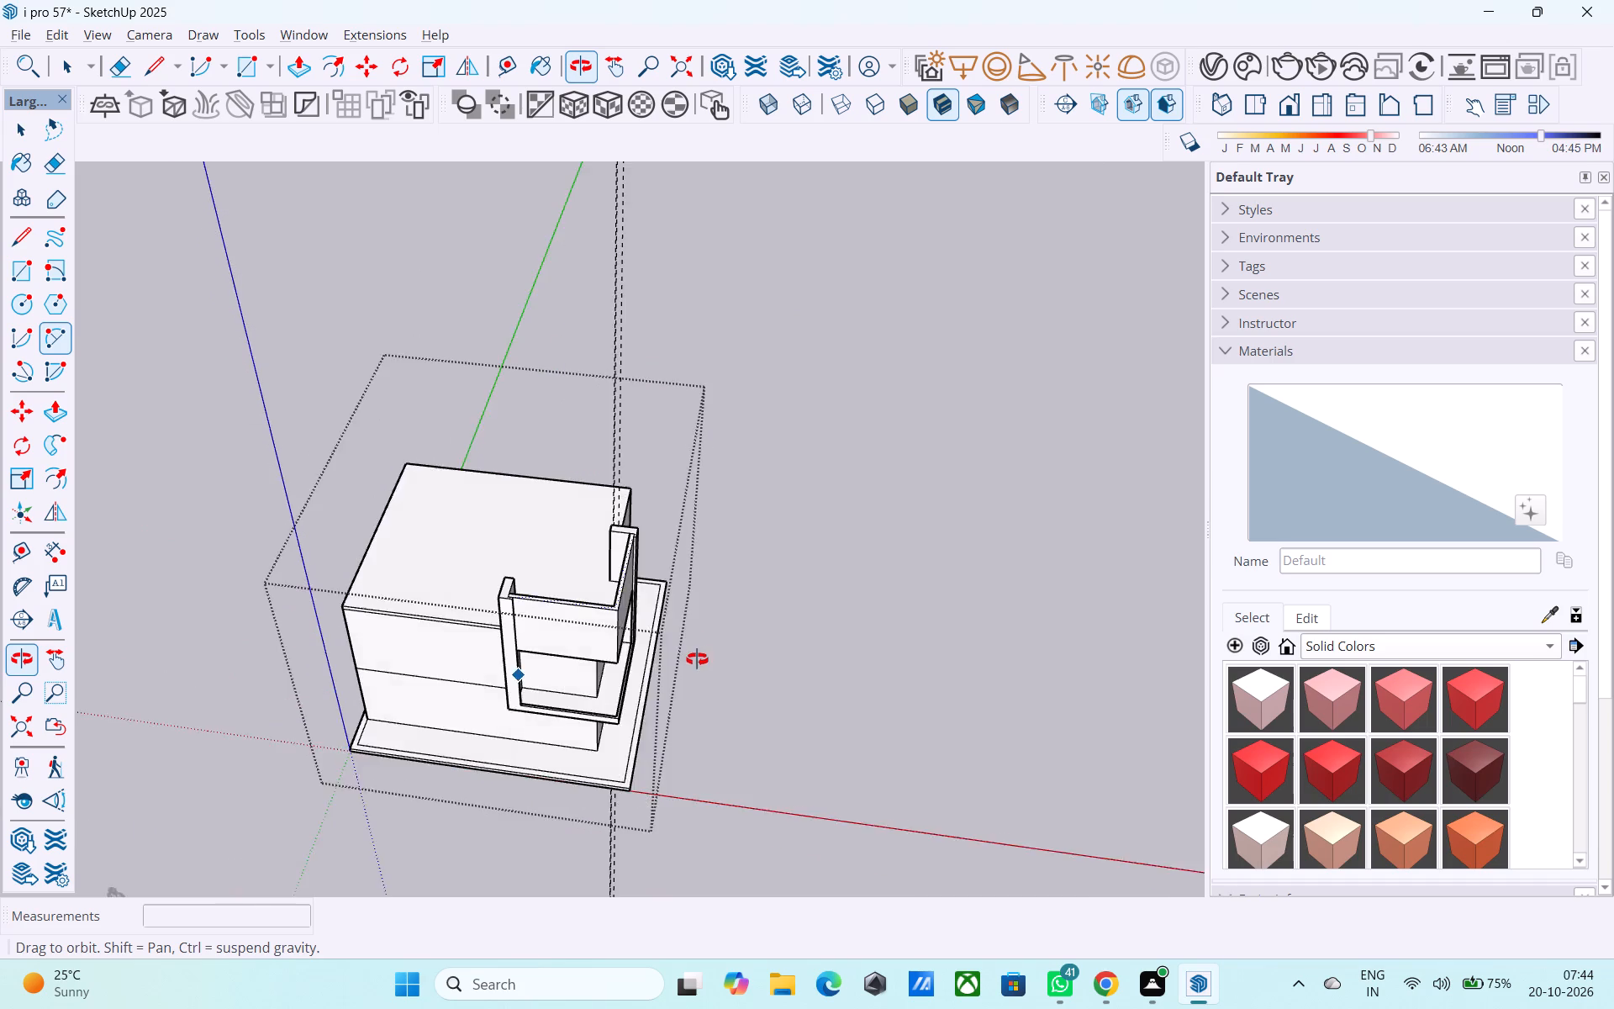
pyautogui.moveTo(697, 659); pyautogui.dragTo(504, 341, button='middle')
pyautogui.scroll(4, 504, 341)
pyautogui.moveTo(499, 355); pyautogui.dragTo(444, 281, button='middle')
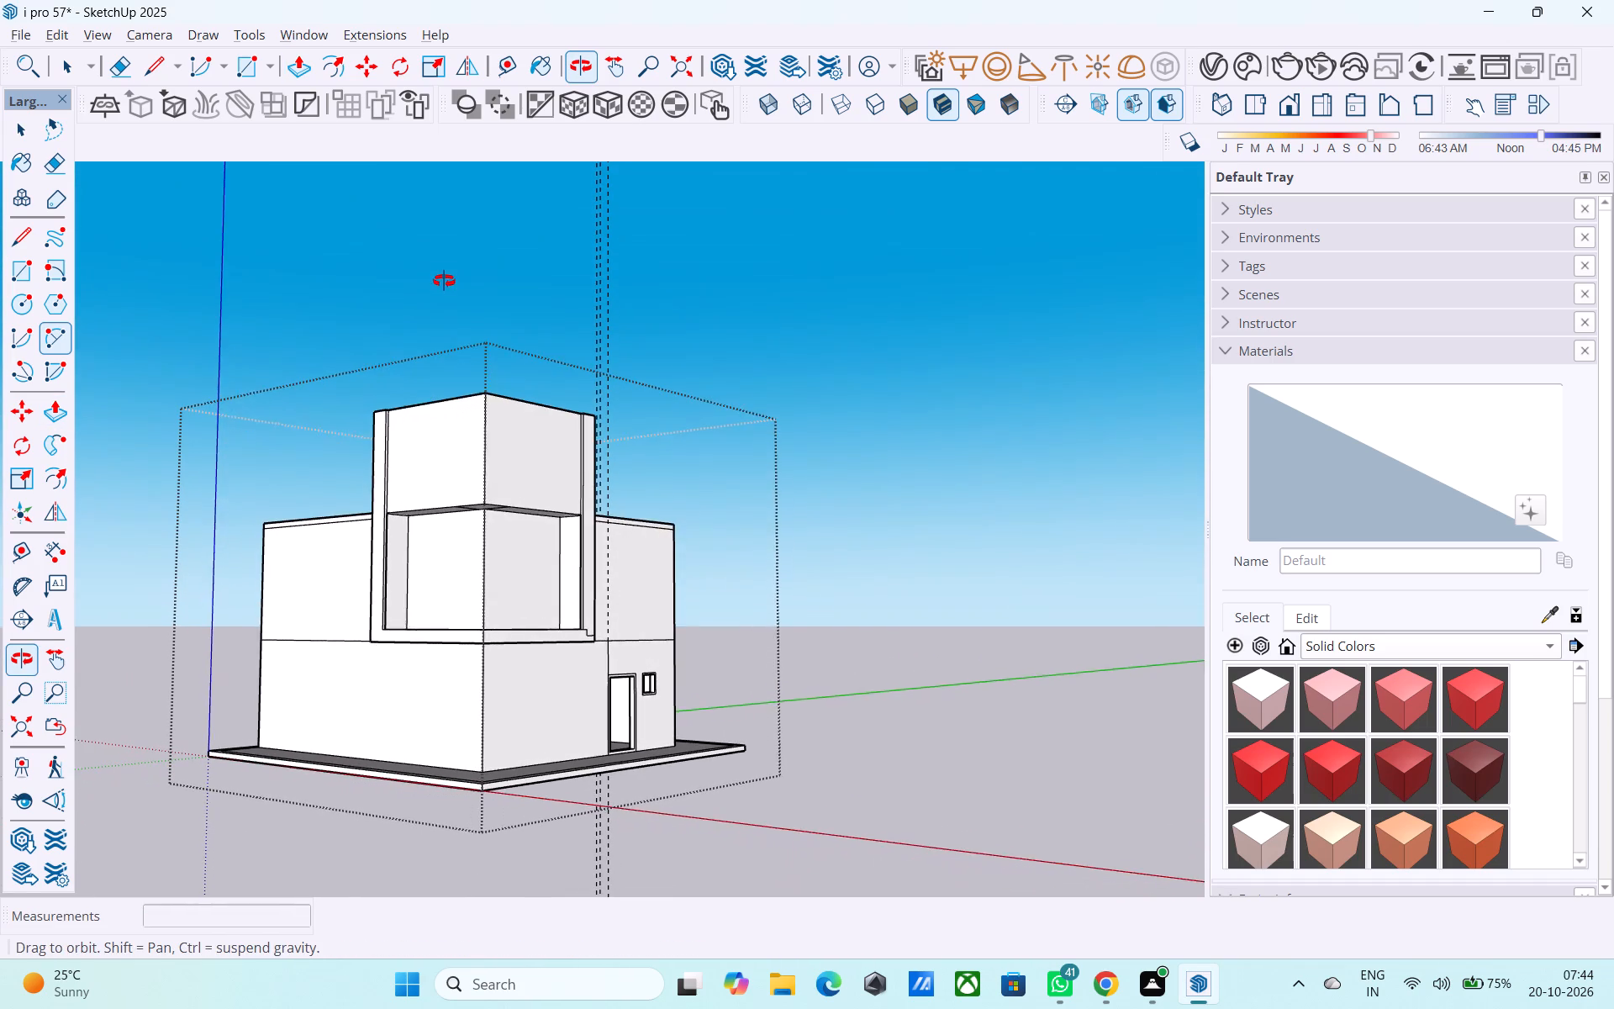
pyautogui.moveTo(444, 281); pyautogui.dragTo(444, 277, button='middle')
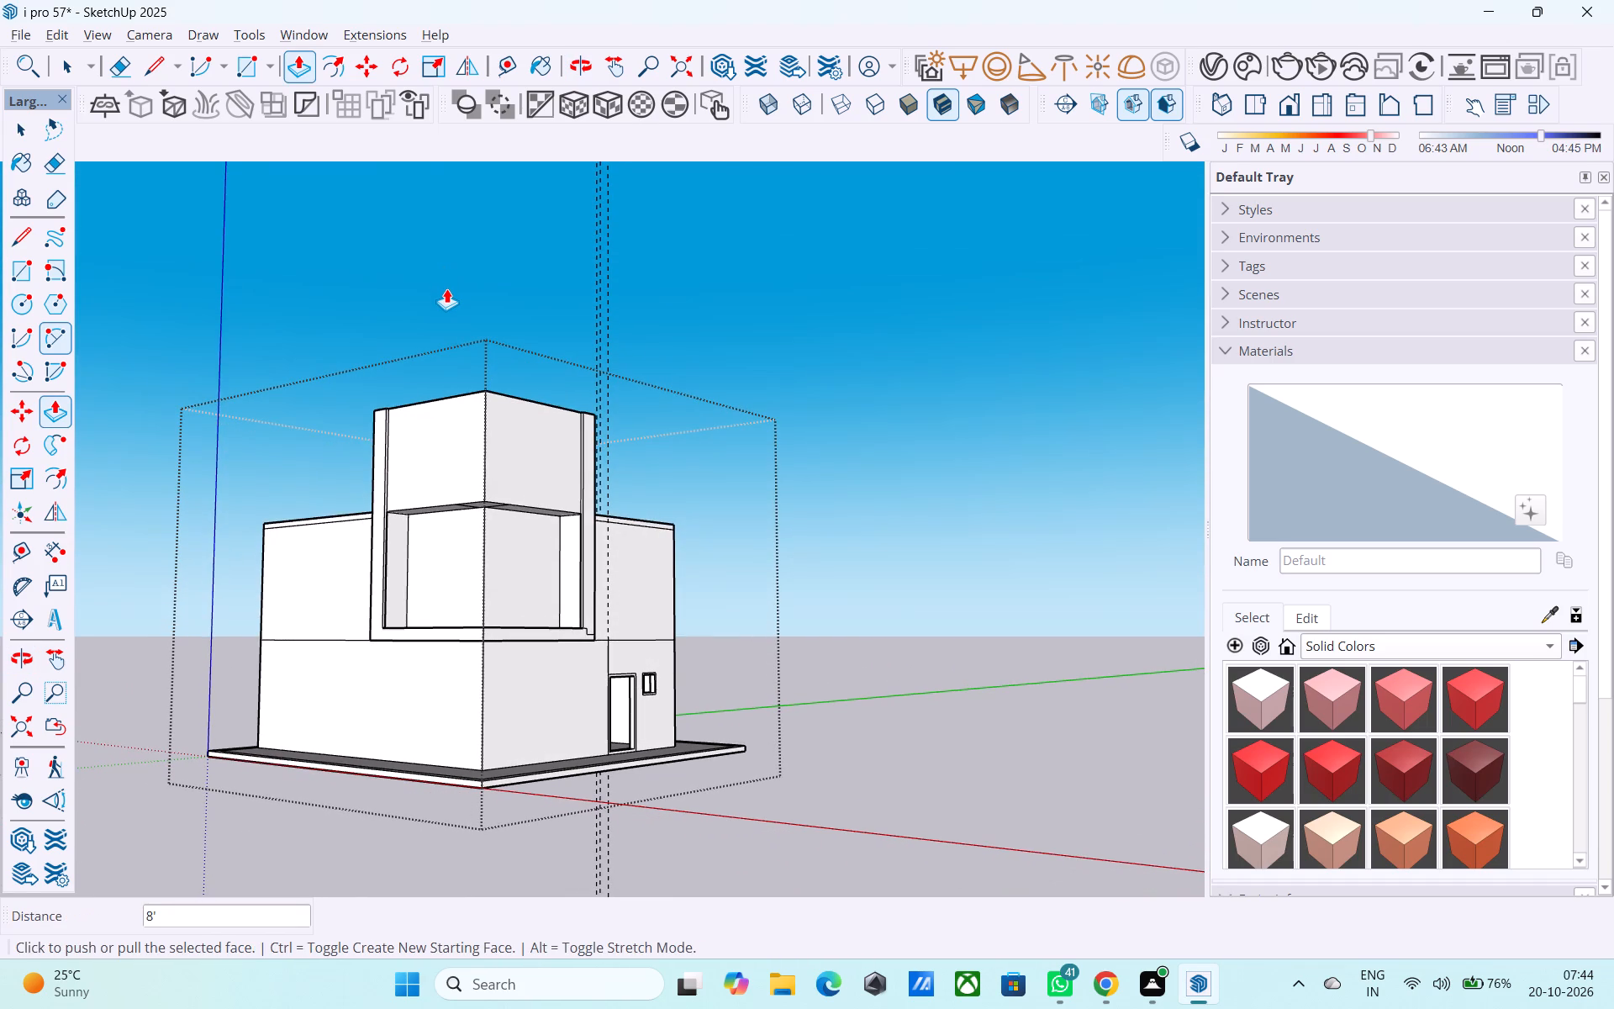
pyautogui.moveTo(446, 298); pyautogui.dragTo(446, 287, button='middle')
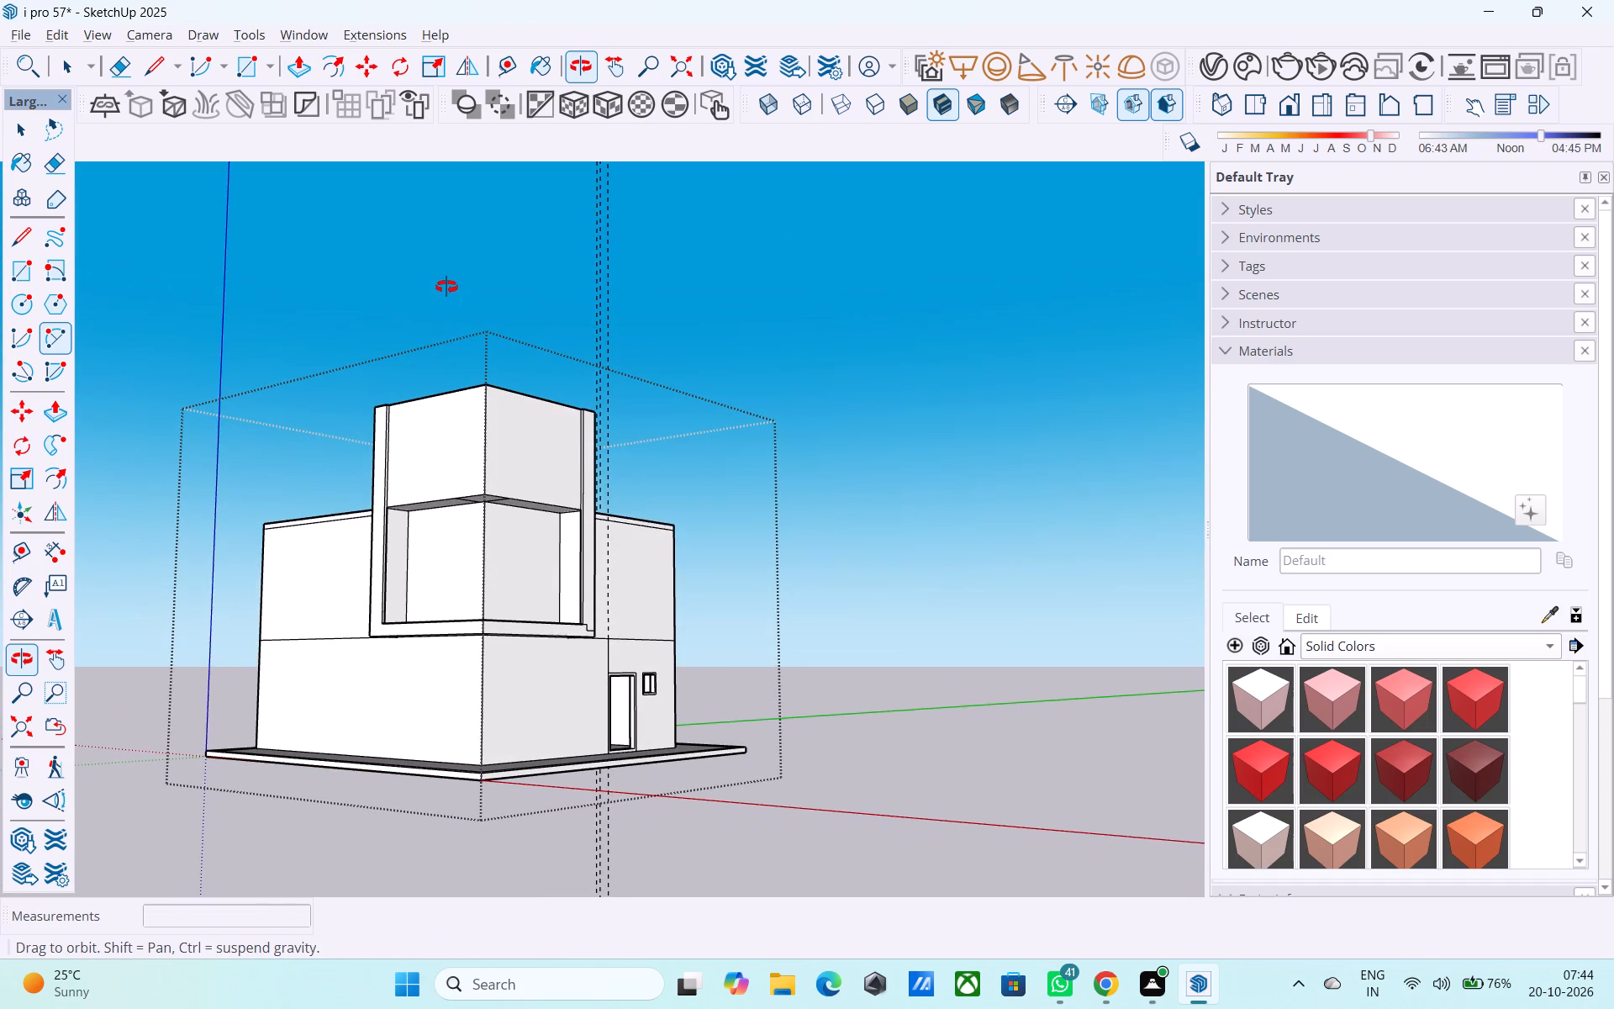
pyautogui.moveTo(446, 287); pyautogui.dragTo(446, 288, button='middle')
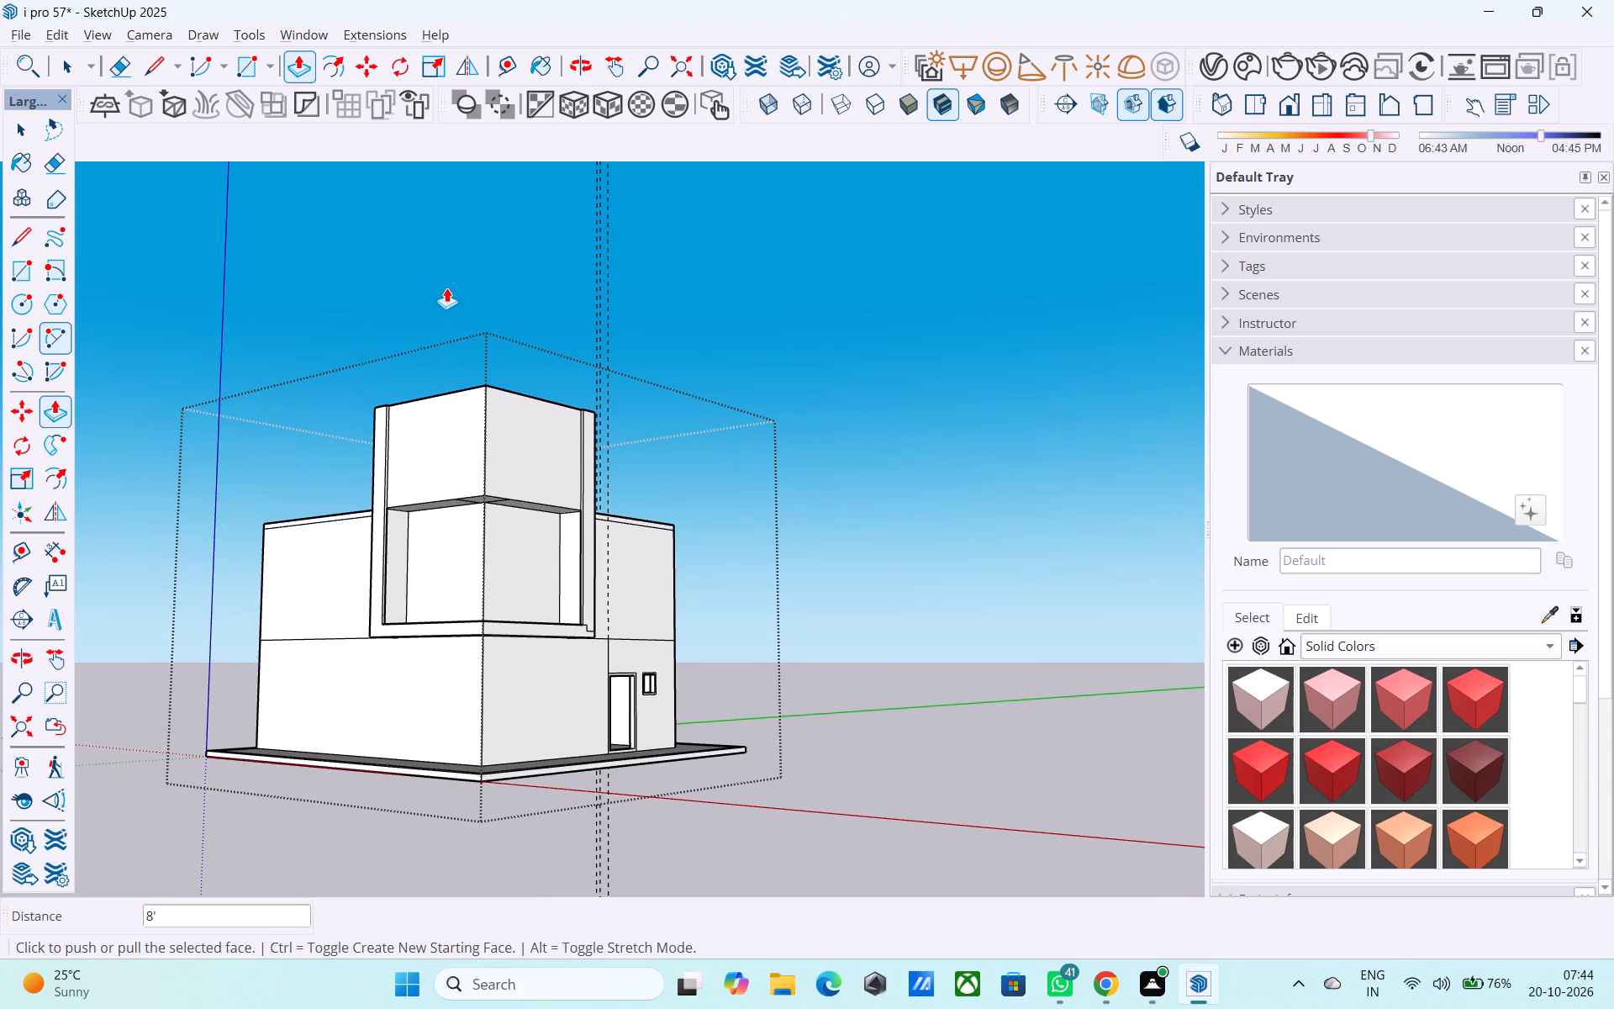
pyautogui.moveTo(446, 288); pyautogui.dragTo(447, 330, button='middle')
pyautogui.scroll(3, 467, 394)
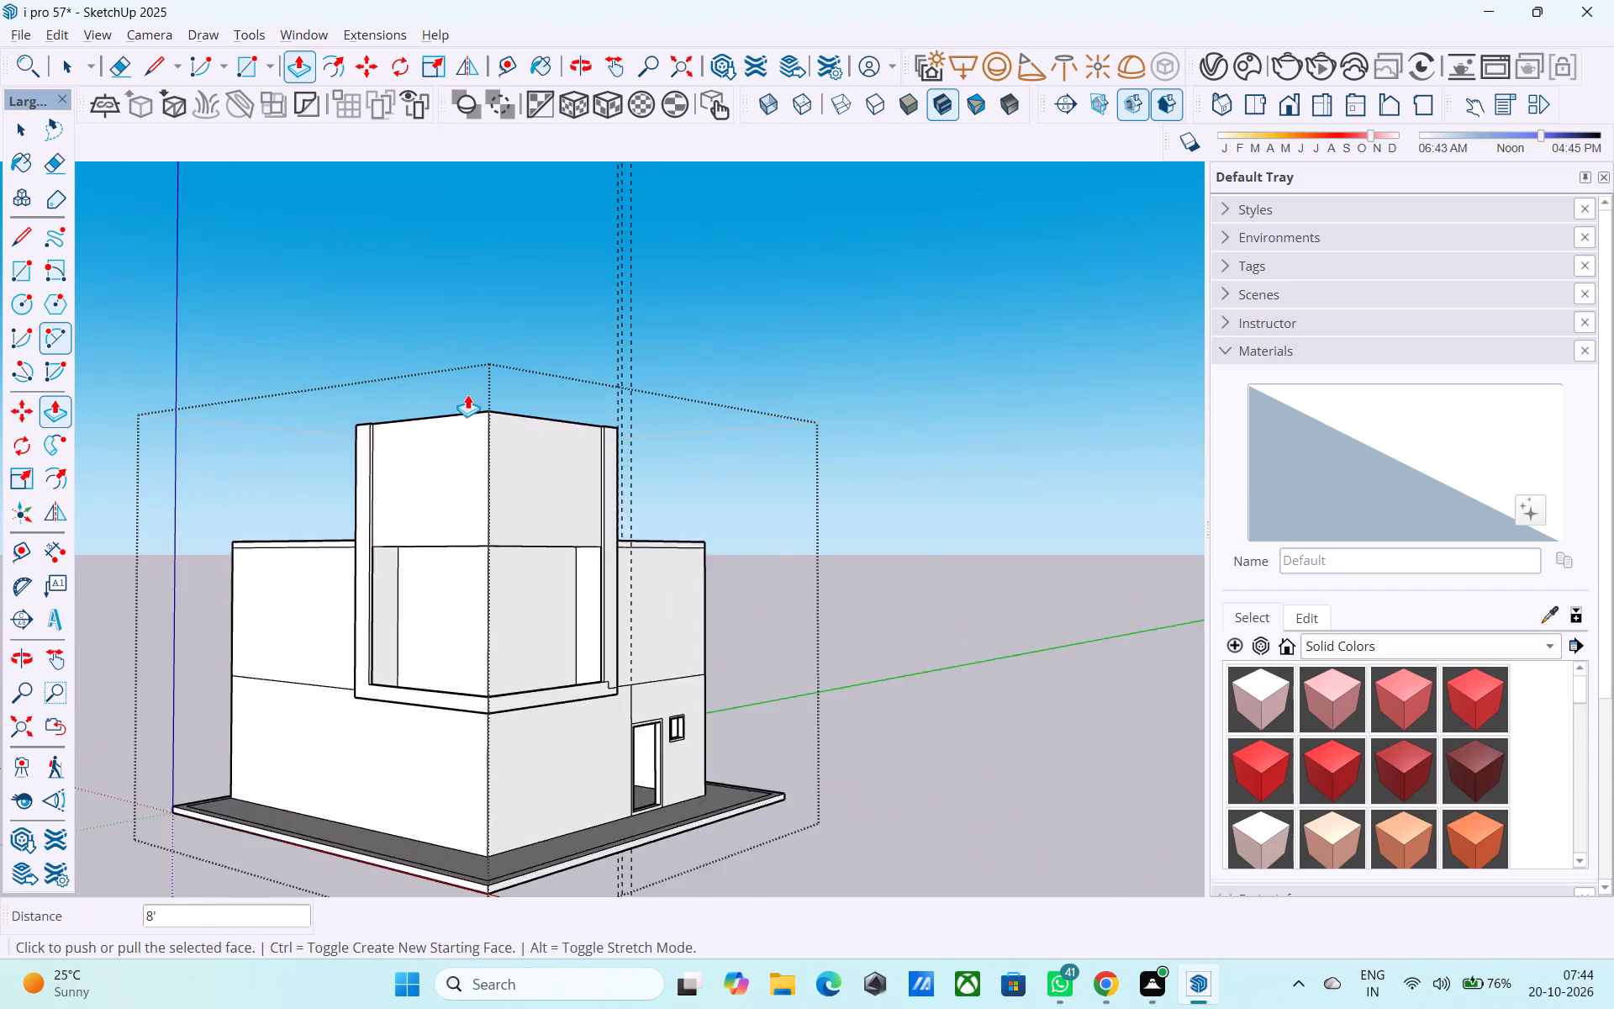
pyautogui.scroll(3, 467, 394)
pyautogui.press('space')
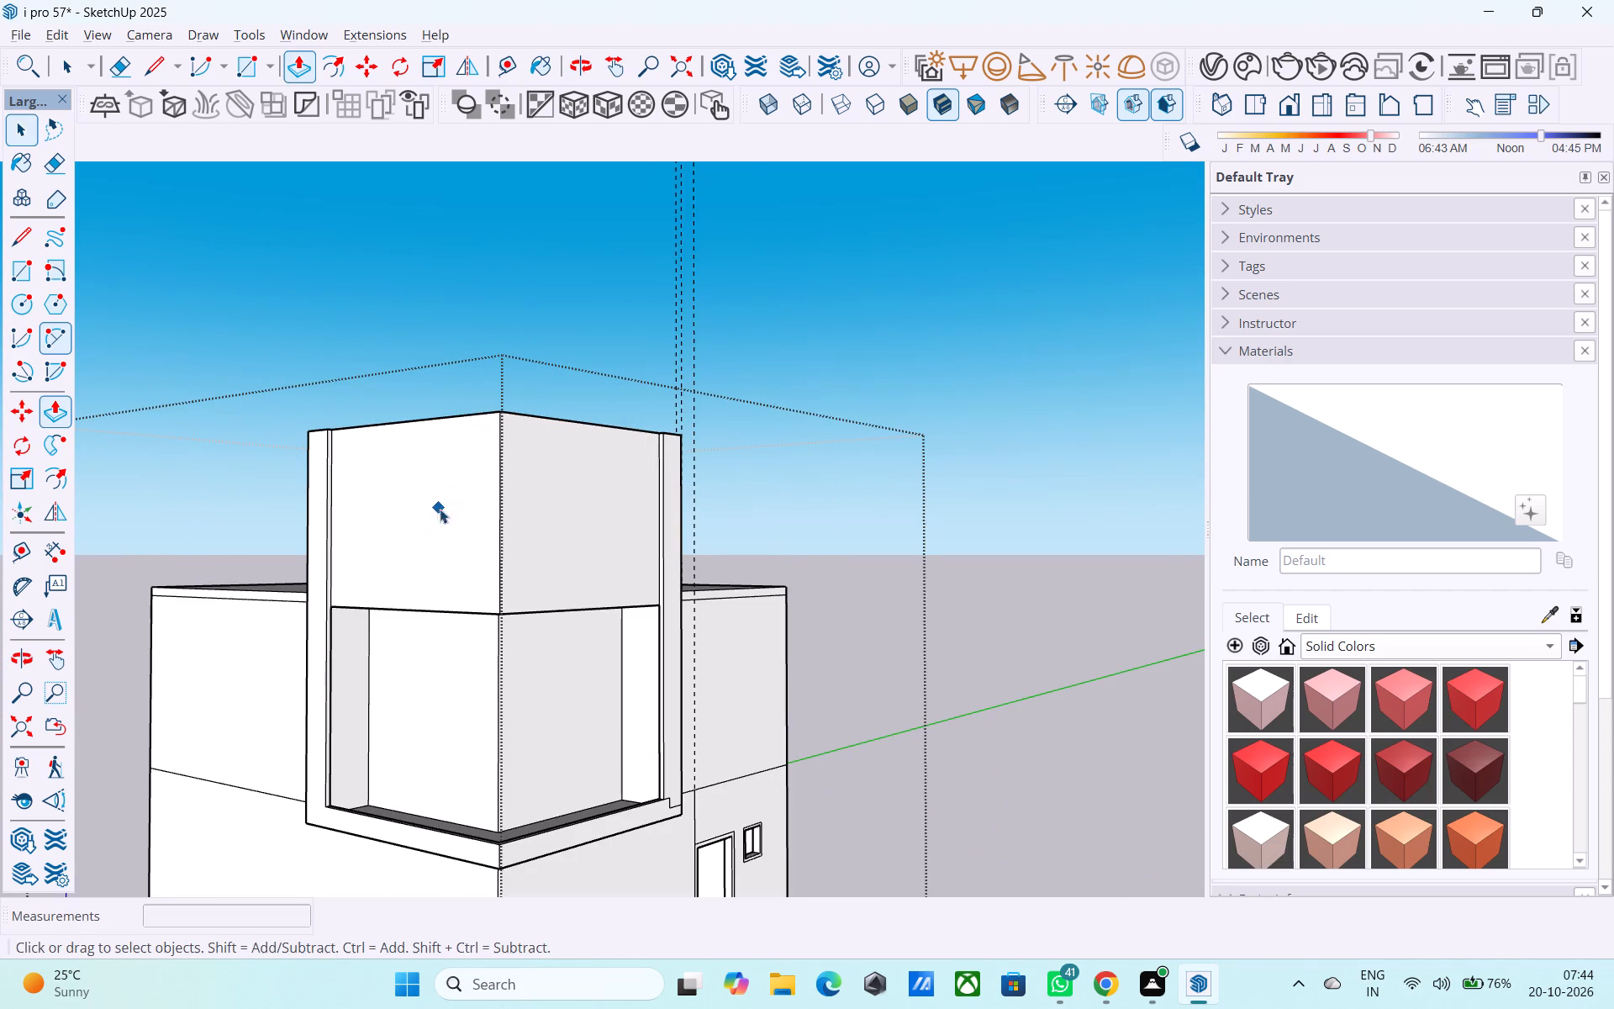
# Copy the bottom edges of the upper corner walls 6" upward along the corner edge.
pyautogui.scroll(3, 374, 607)
pyautogui.moveTo(368, 598); pyautogui.dragTo(314, 535, button='middle')
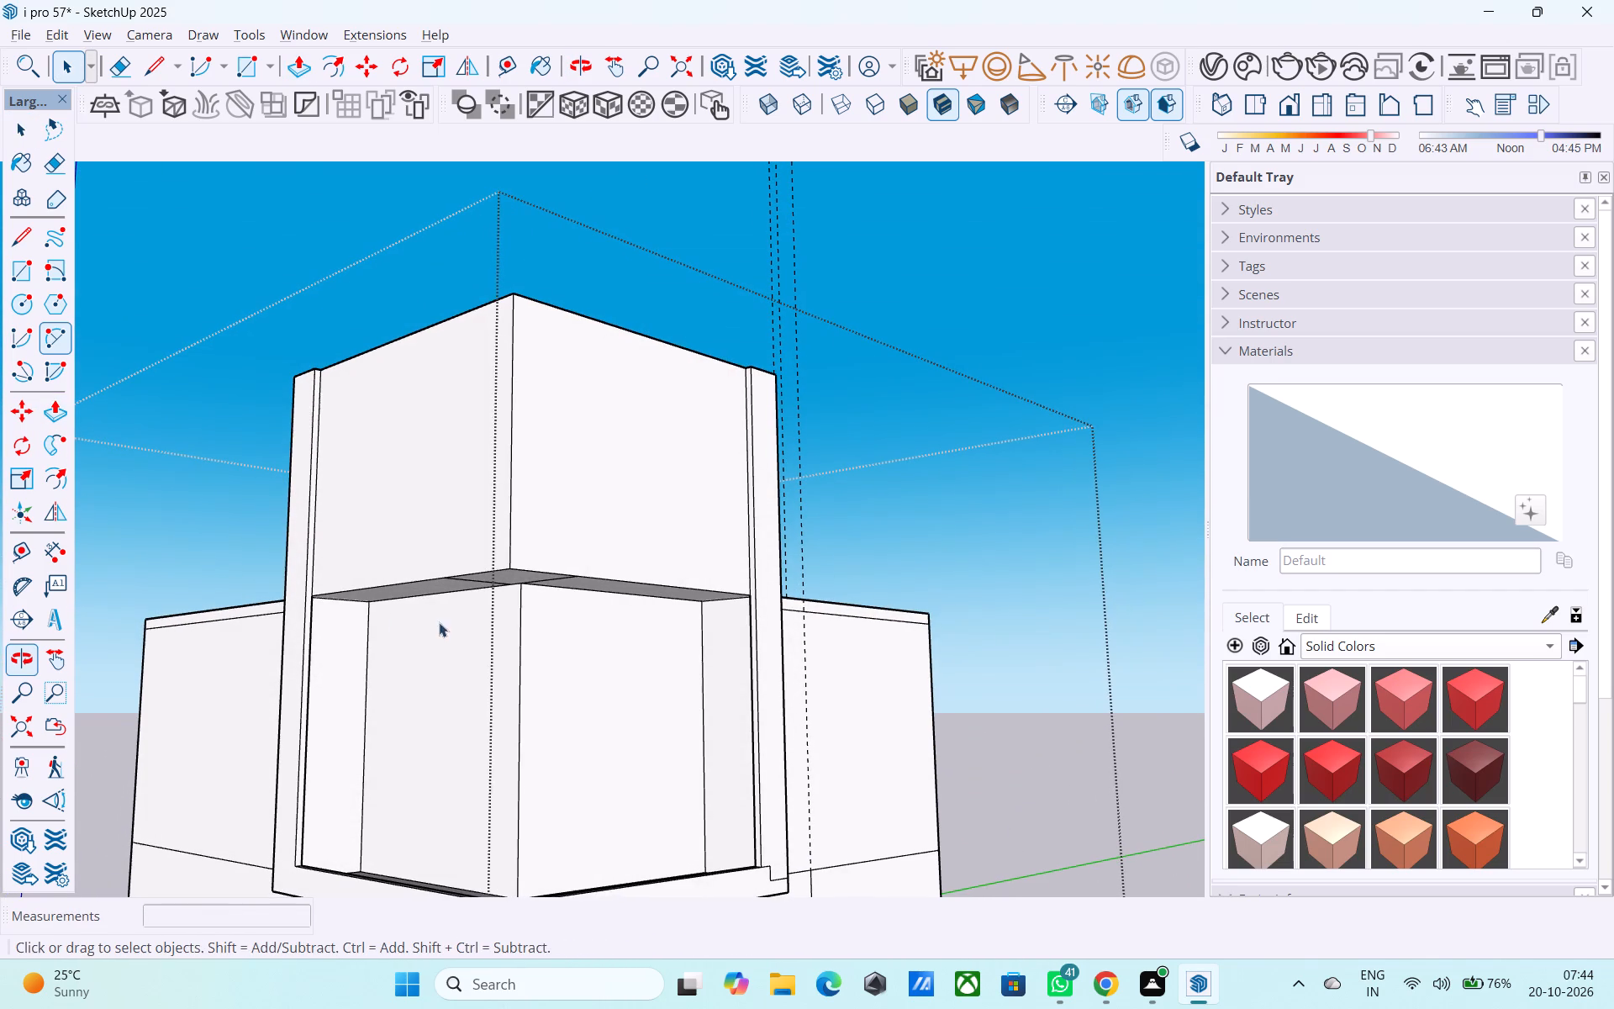
pyautogui.click(403, 586)
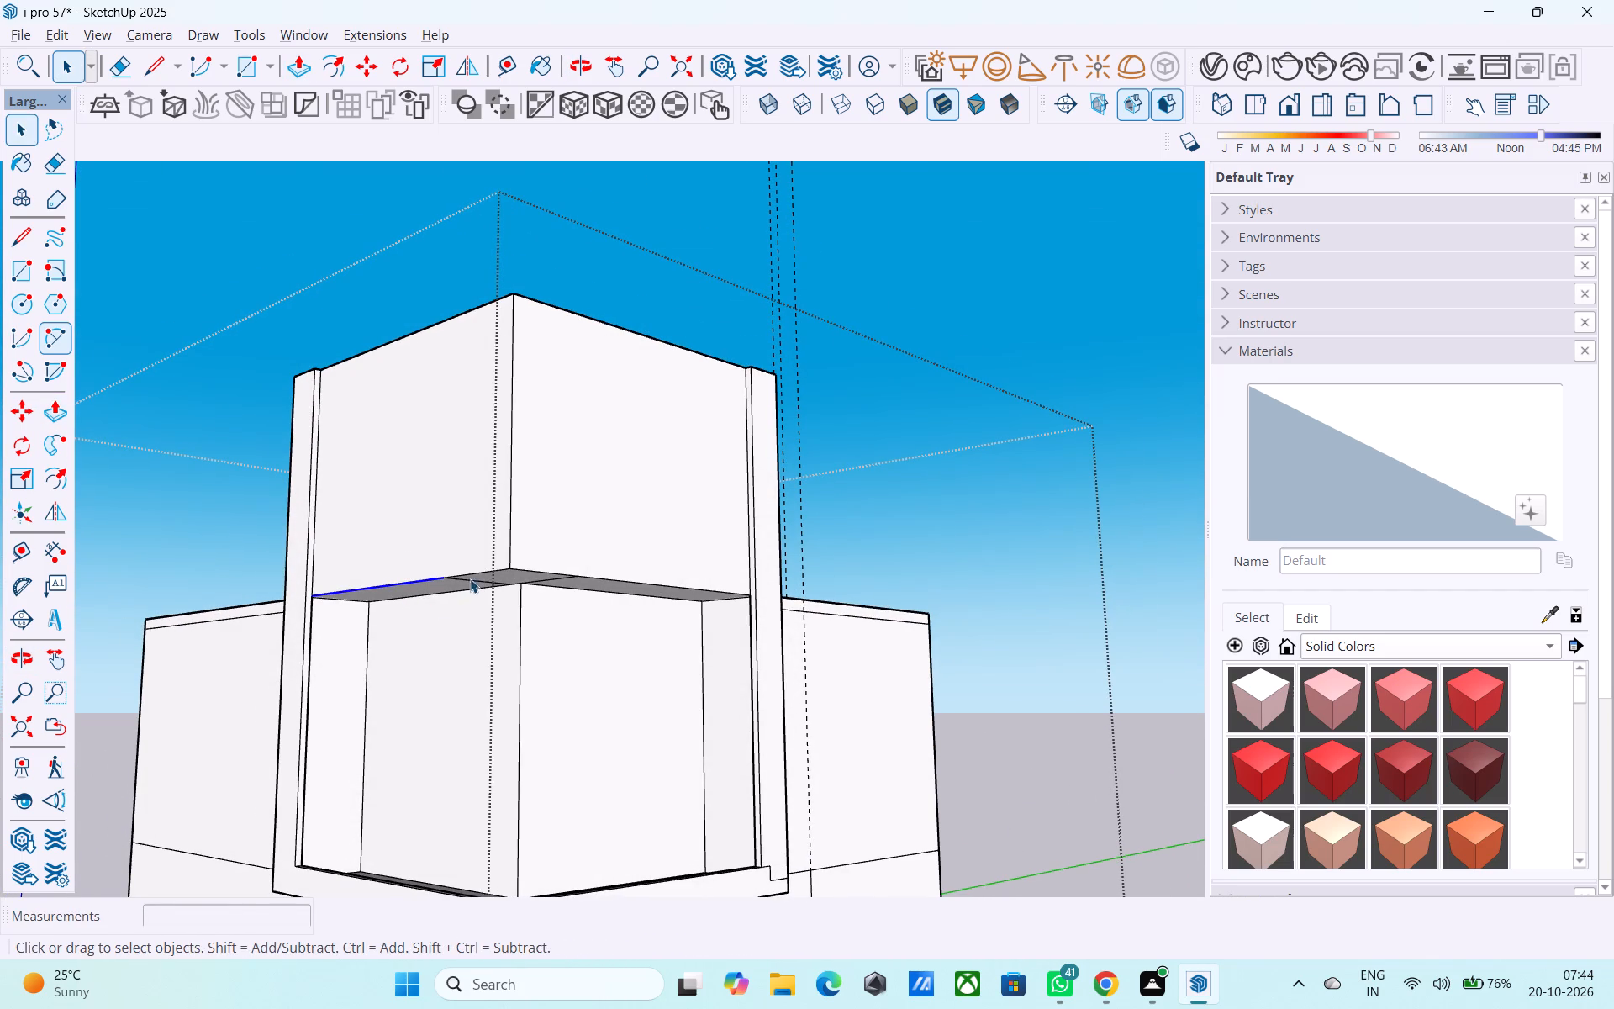
pyautogui.scroll(9, 470, 578)
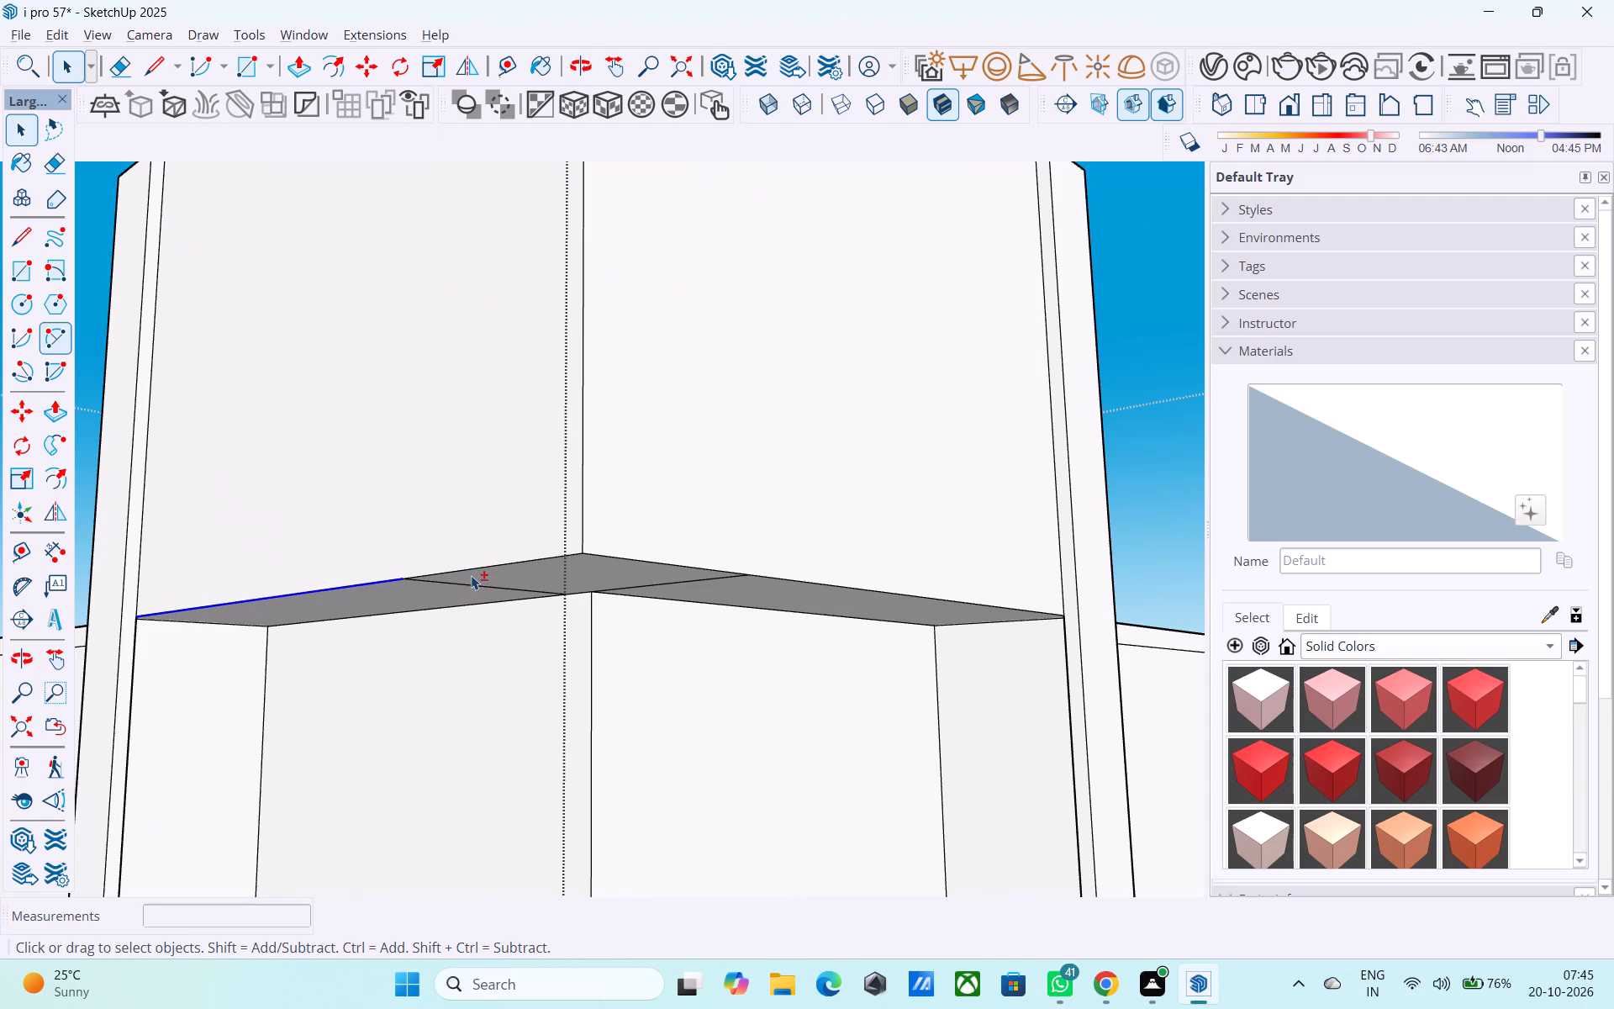
pyautogui.keyDown('shift'); pyautogui.click(471, 569); pyautogui.keyUp('shift')
pyautogui.keyDown('shift'); pyautogui.click(639, 559); pyautogui.keyUp('shift')
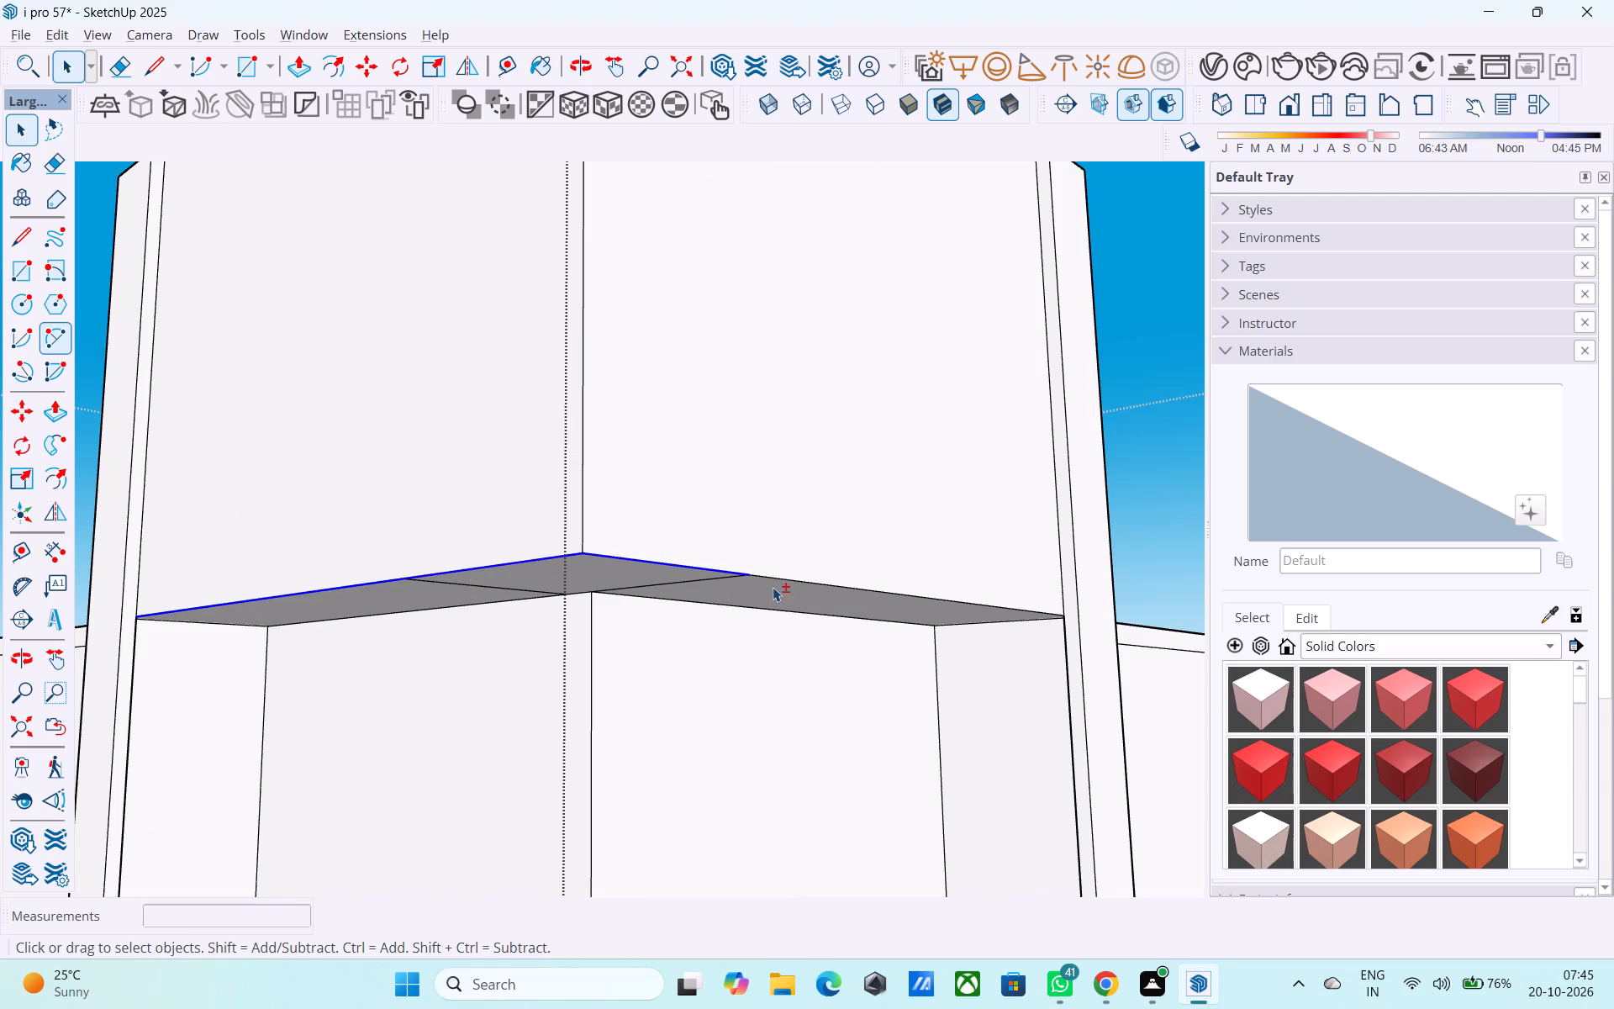
pyautogui.keyDown('shift'); pyautogui.click(779, 577); pyautogui.keyUp('shift')
pyautogui.keyDown('shift'); pyautogui.click(788, 531); pyautogui.keyUp('shift')
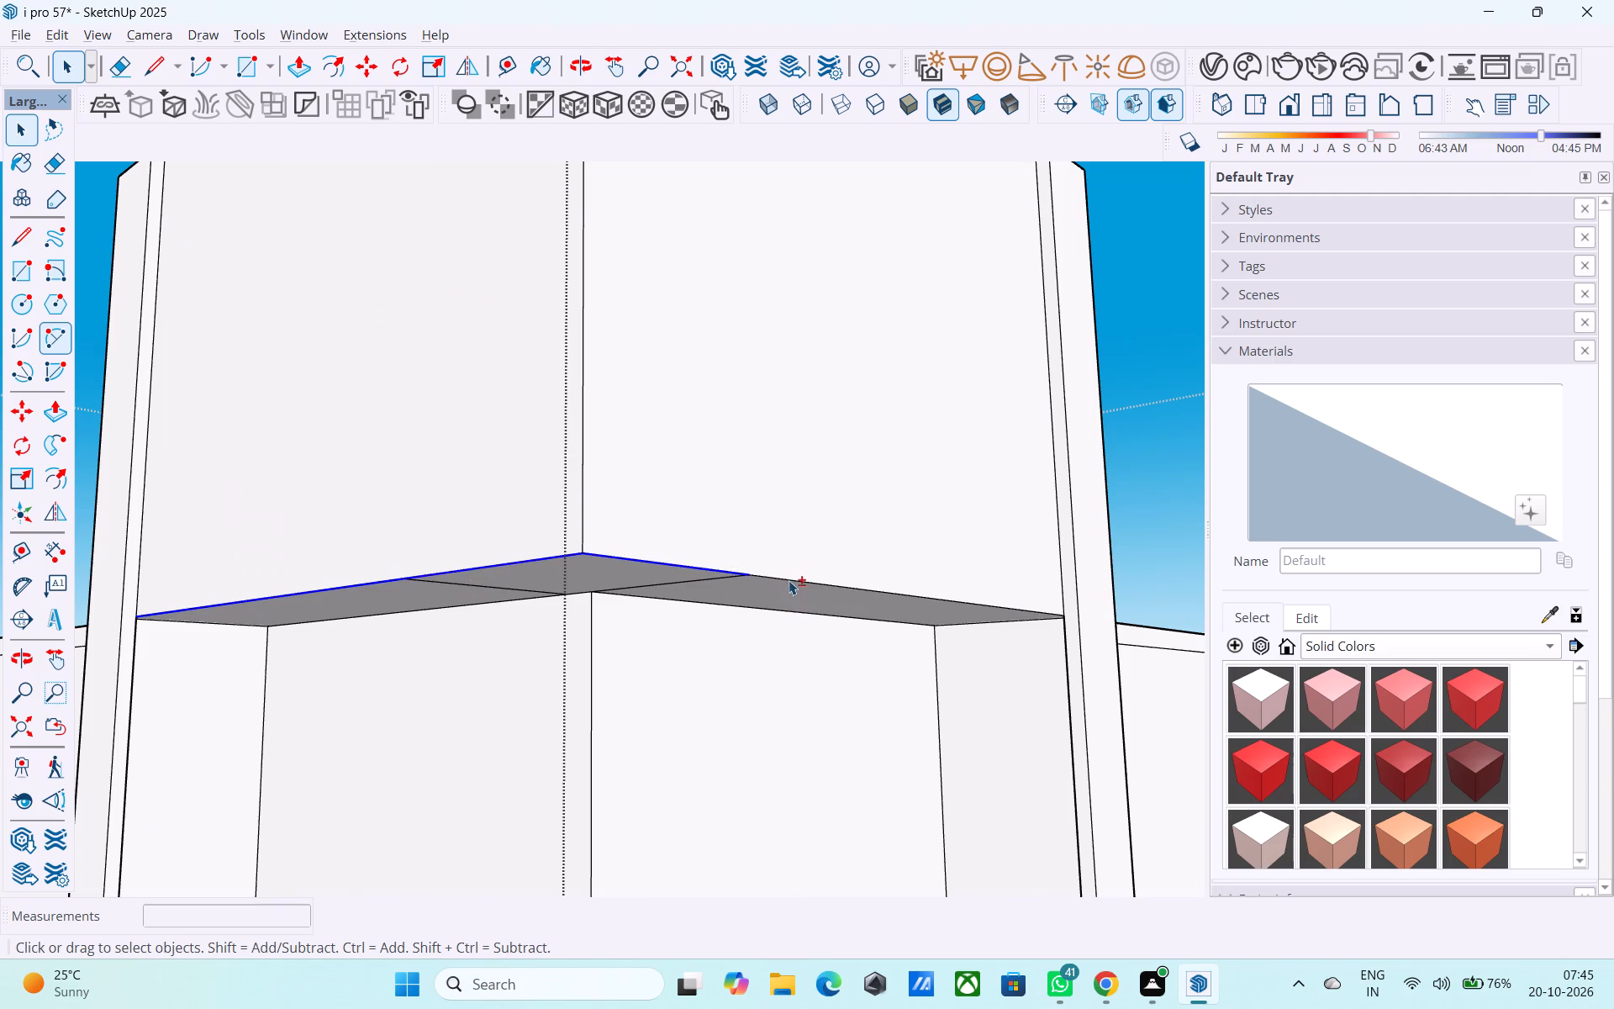
pyautogui.keyDown('shift'); pyautogui.click(789, 578); pyautogui.keyUp('shift')
pyautogui.scroll(1, 785, 579)
pyautogui.press('m')
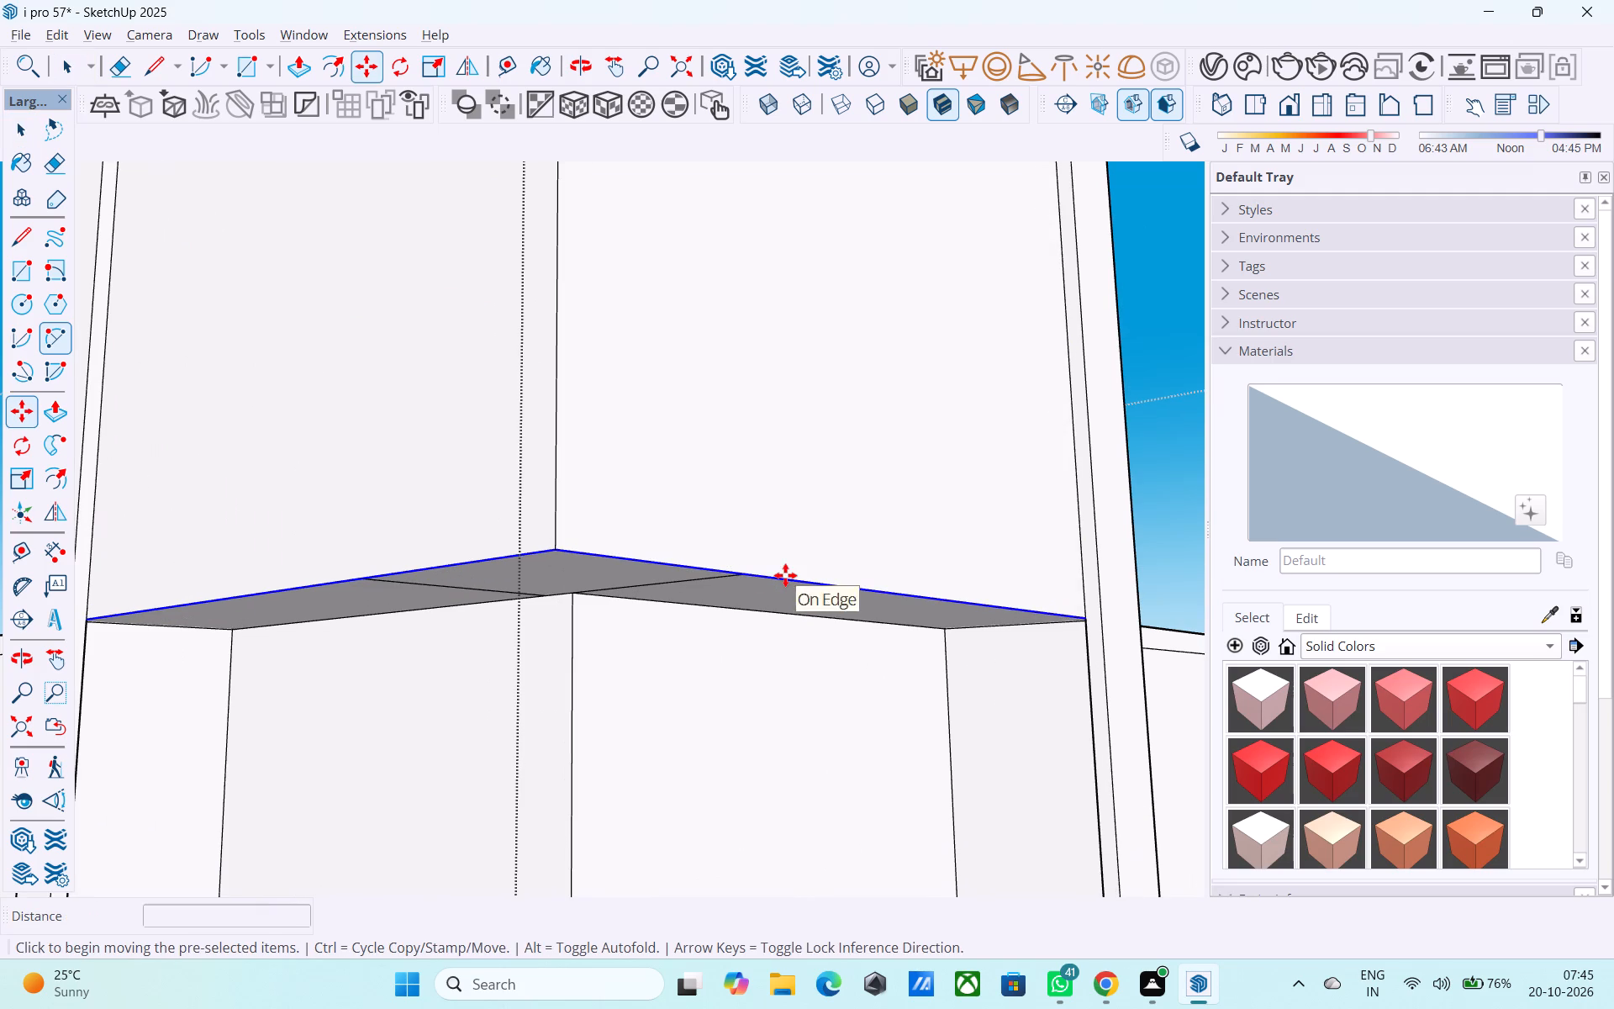
pyautogui.click(558, 552)
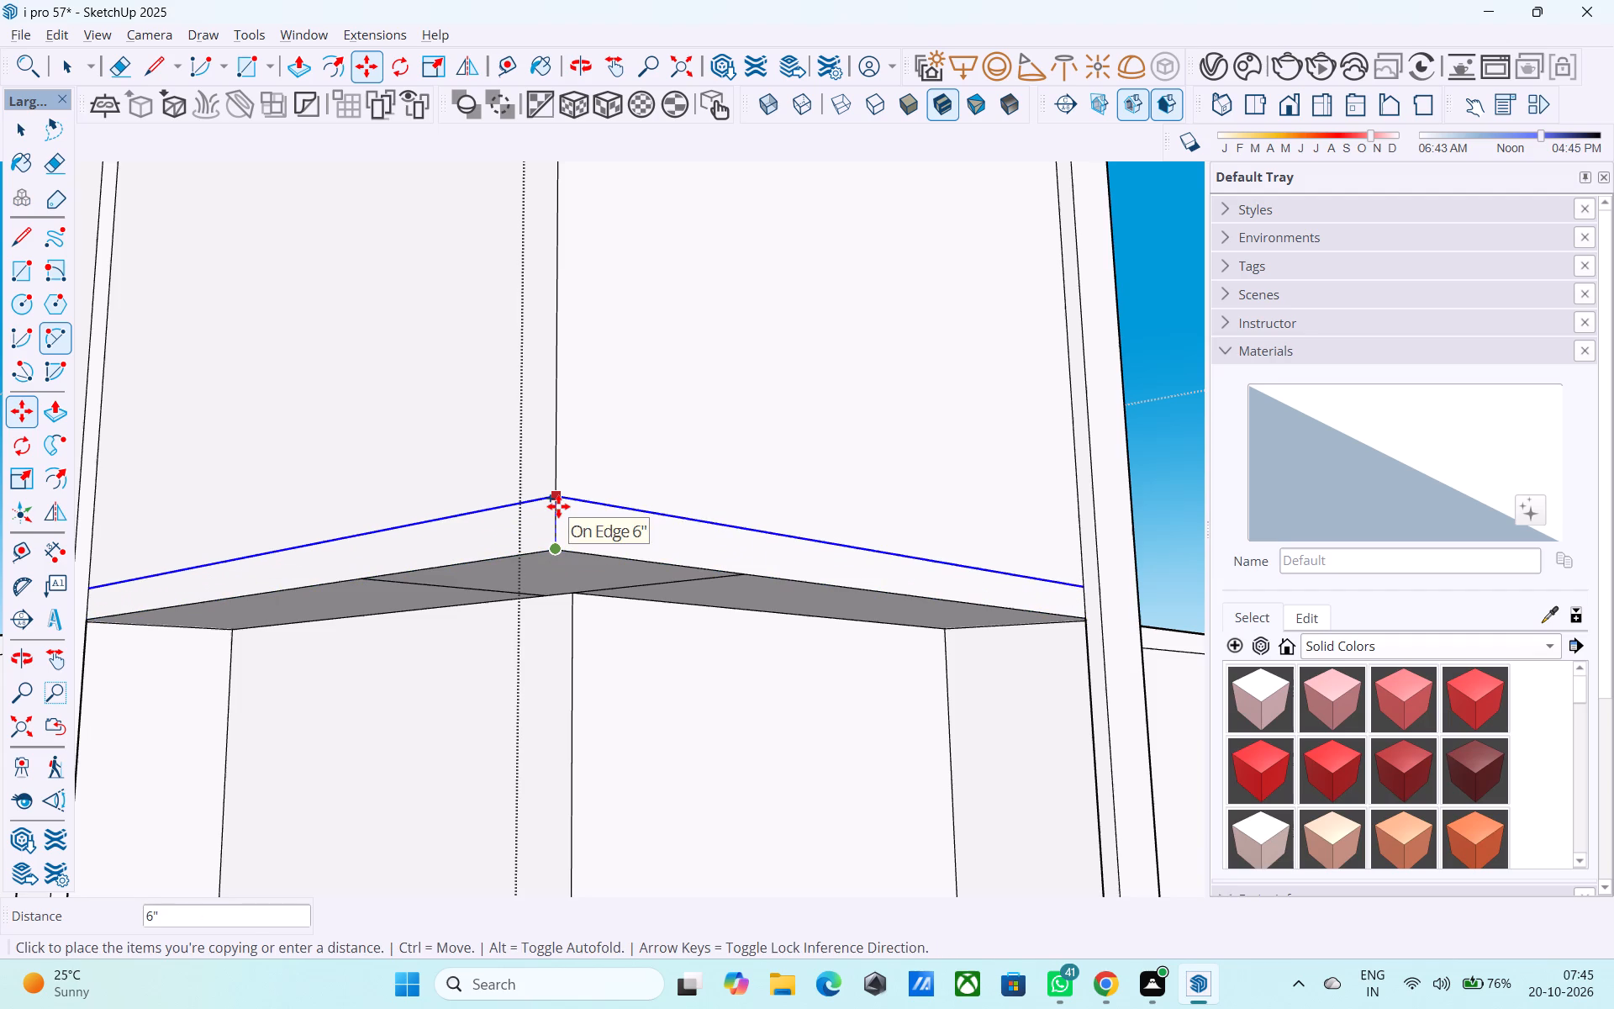
pyautogui.click(556, 506)
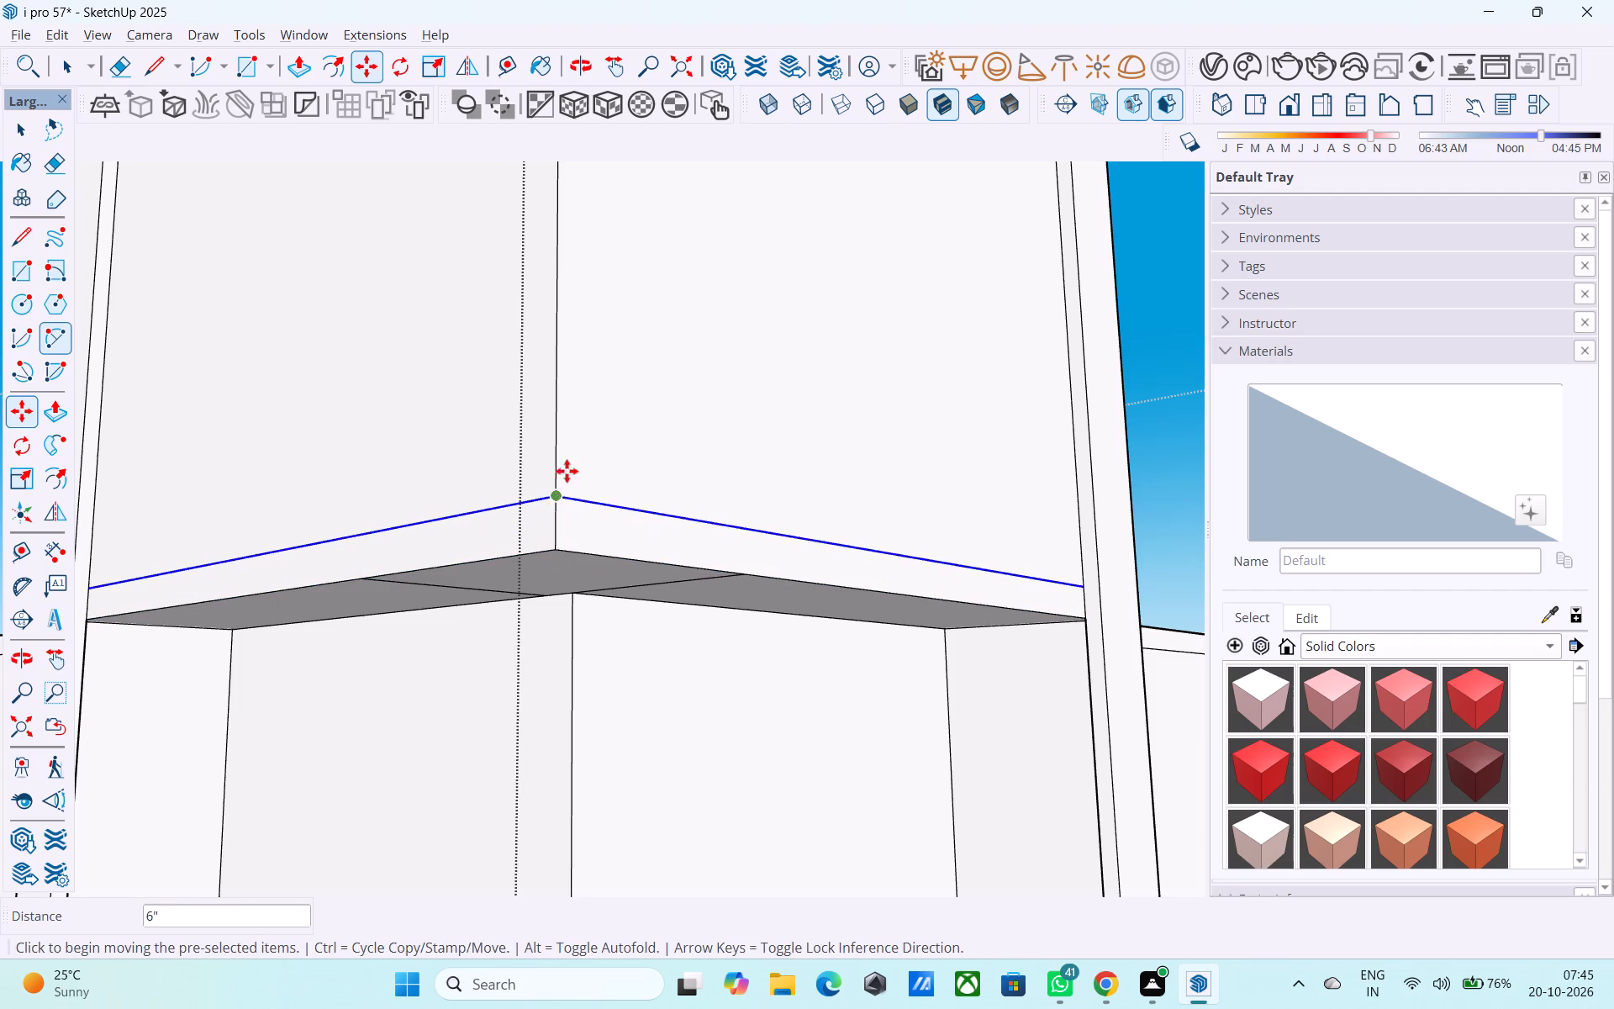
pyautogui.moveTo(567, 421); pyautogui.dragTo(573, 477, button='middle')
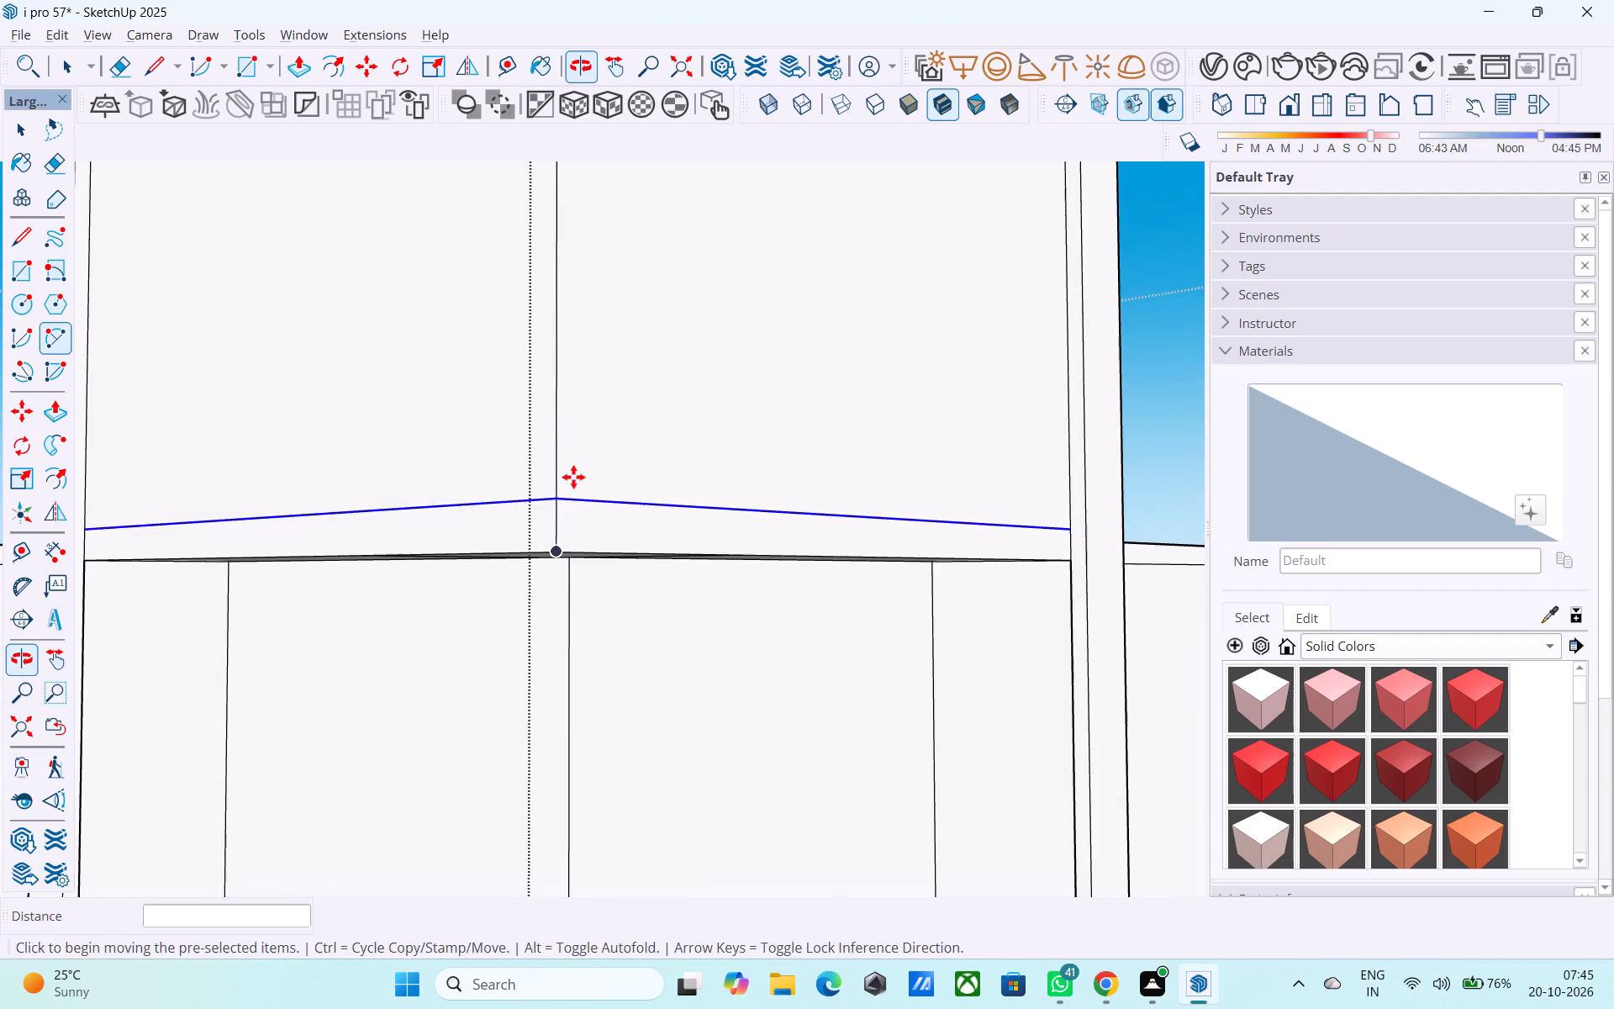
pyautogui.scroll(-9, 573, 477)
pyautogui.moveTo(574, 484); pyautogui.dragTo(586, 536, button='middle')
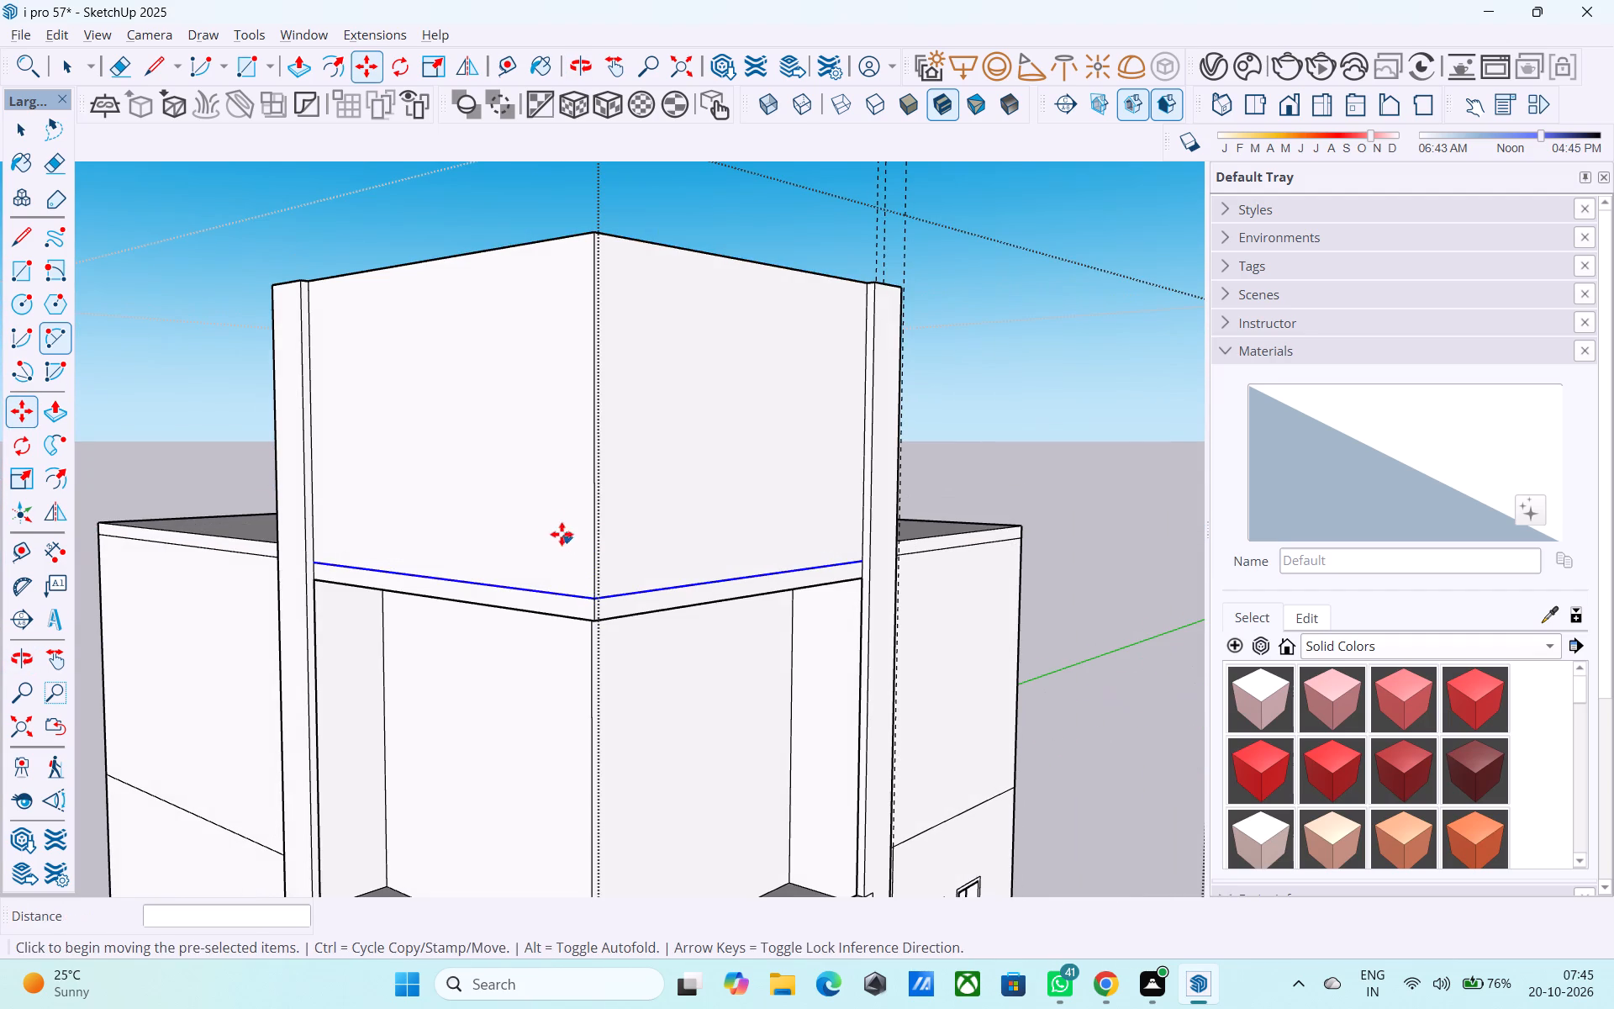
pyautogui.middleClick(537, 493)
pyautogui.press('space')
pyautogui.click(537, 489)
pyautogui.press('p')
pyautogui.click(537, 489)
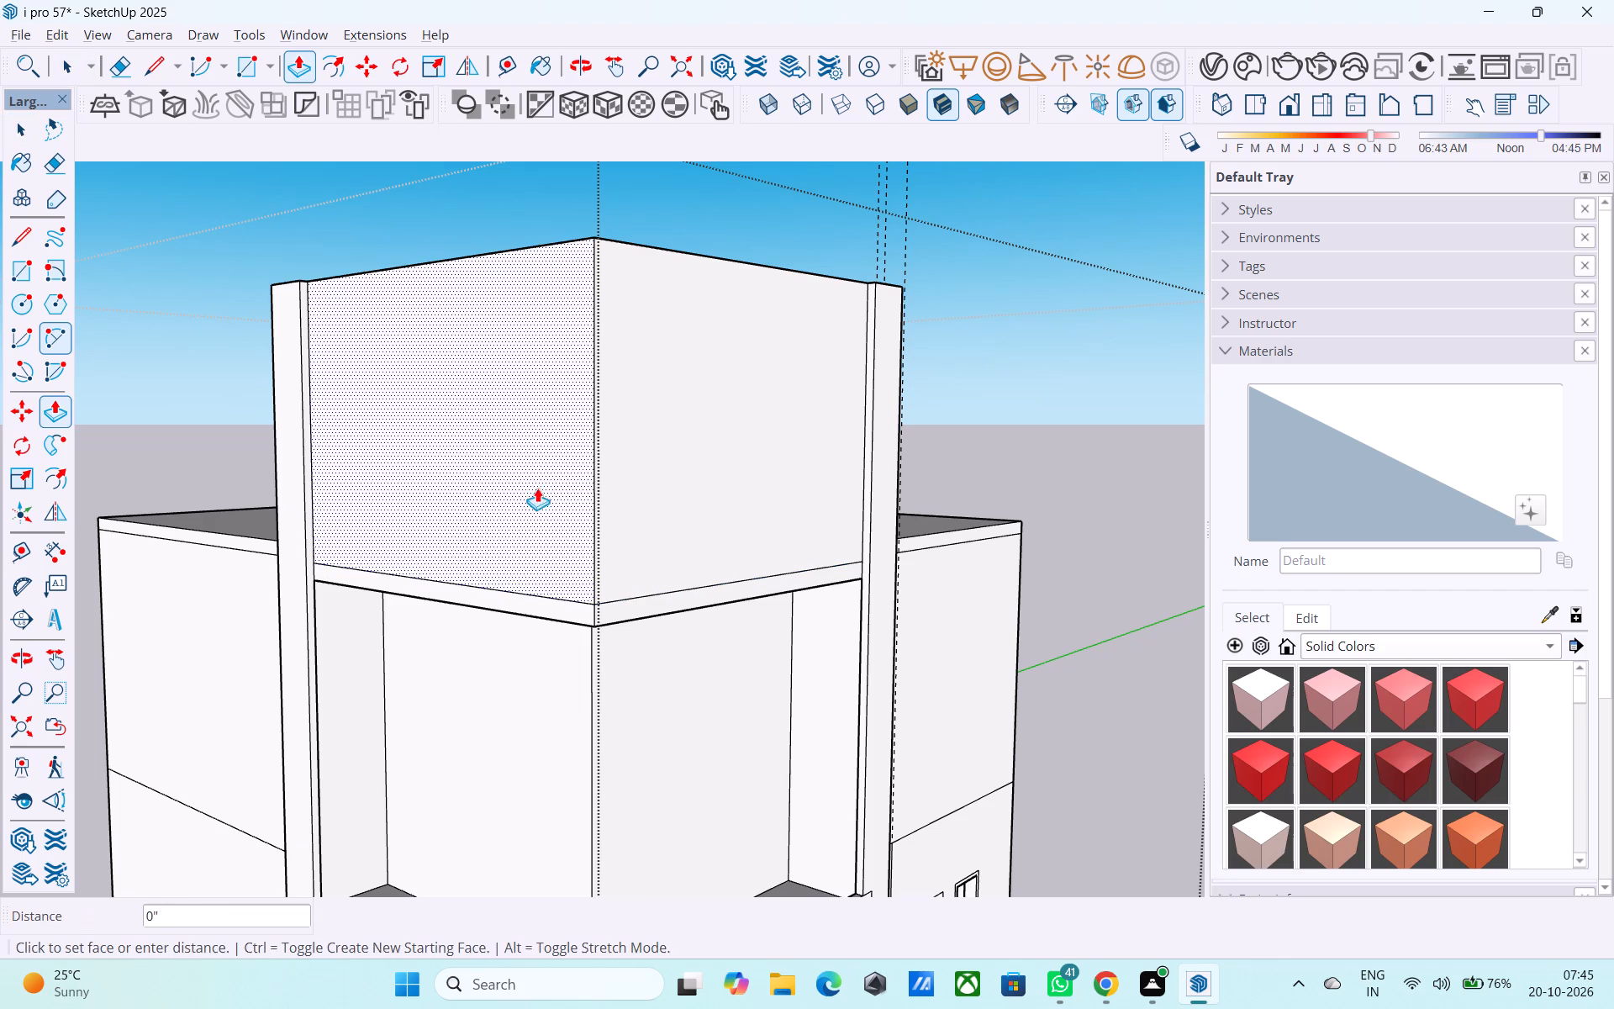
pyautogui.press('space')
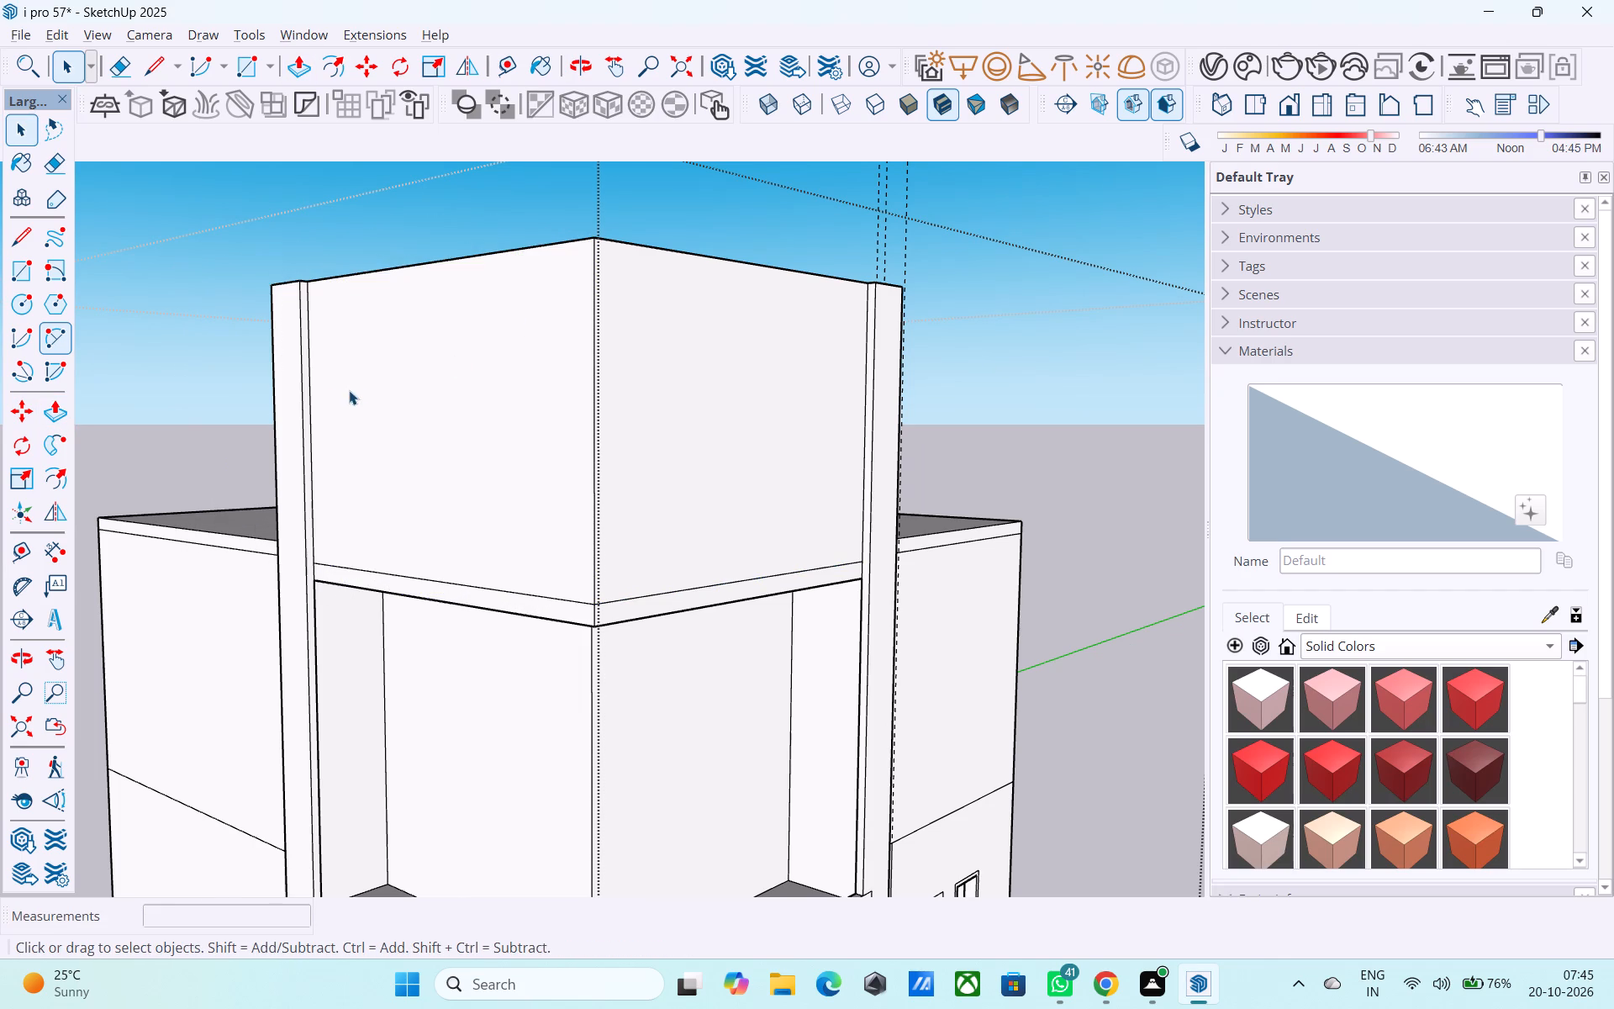
# Pull the left upper wall face above the copied edge out 3", flush with the side strip.
pyautogui.click(317, 391)
pyautogui.press('p')
pyautogui.click(317, 390)
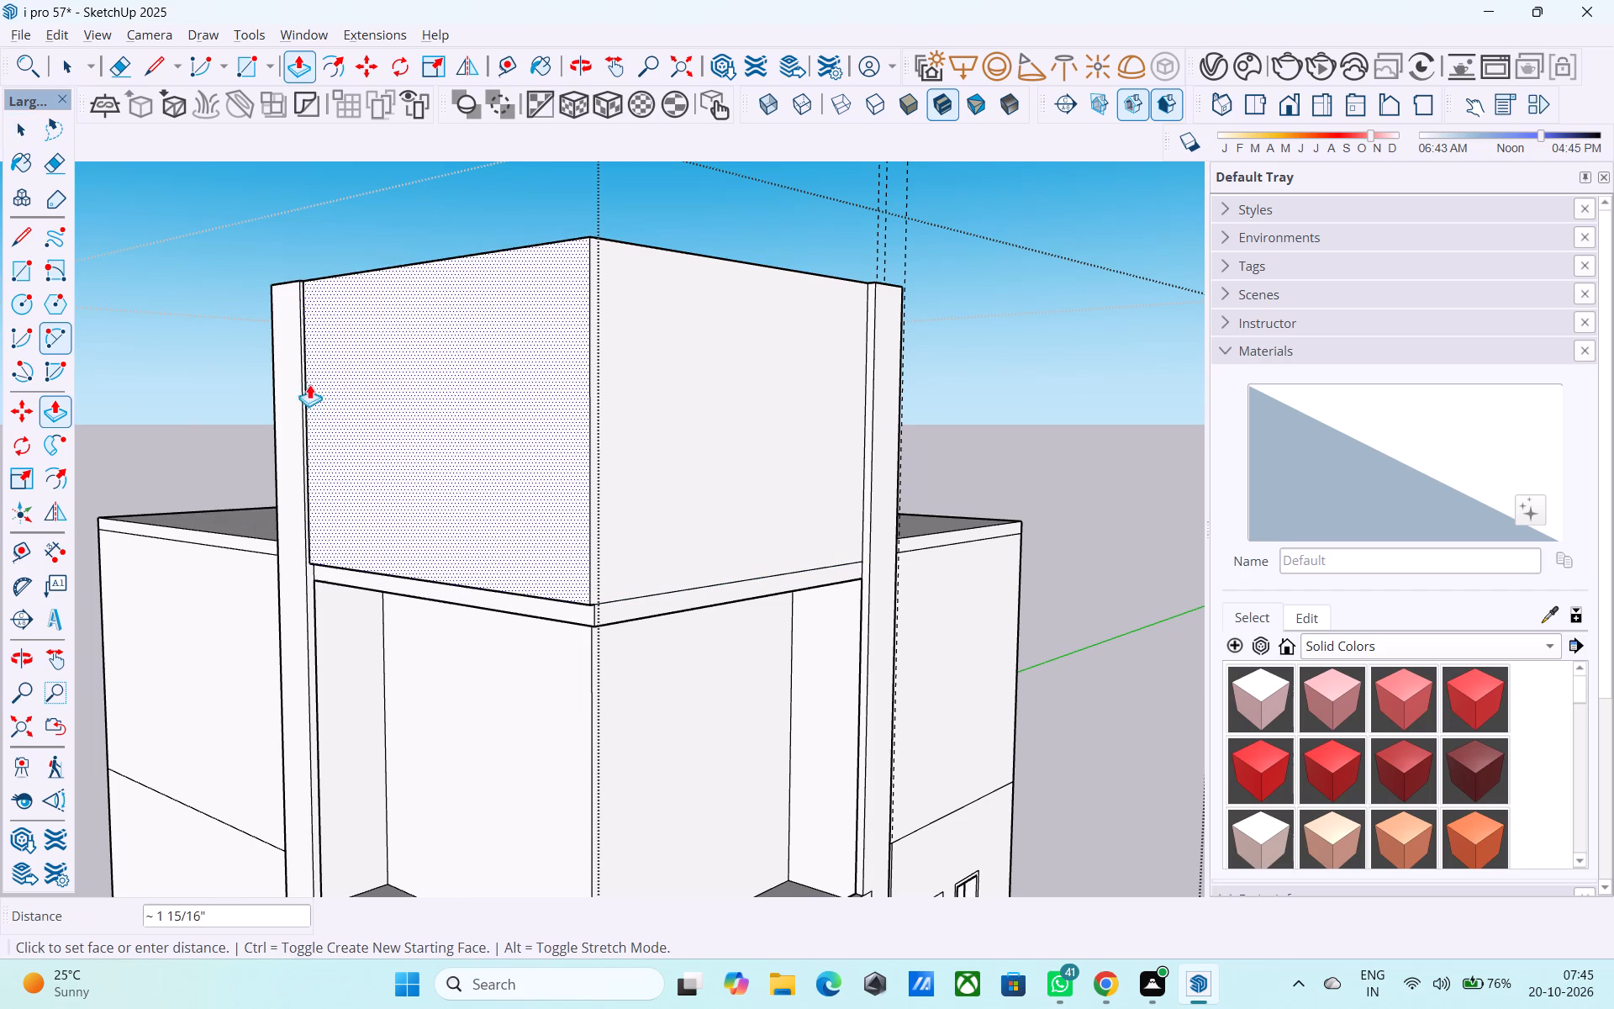
pyautogui.click(298, 617)
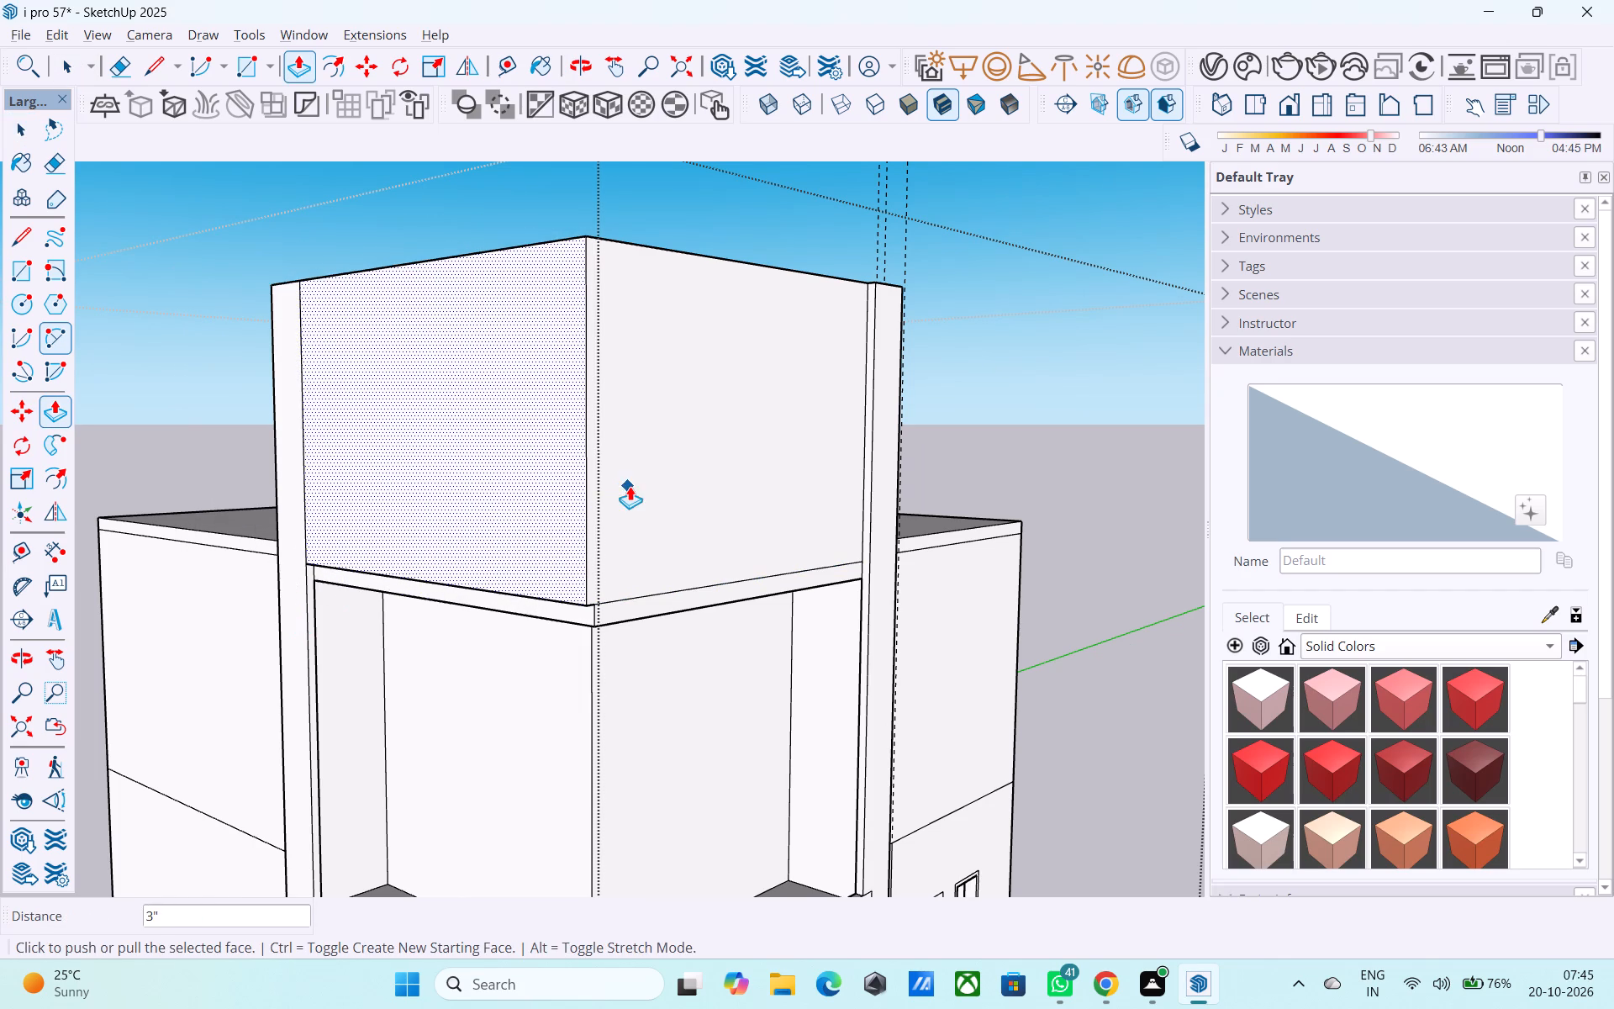
# Pull the right upper wall face above the copied edge out 3", flush with its side strip.
pyautogui.moveTo(644, 475); pyautogui.dragTo(537, 467, button='middle')
pyautogui.scroll(-5, 292, 570)
pyautogui.moveTo(565, 527); pyautogui.dragTo(646, 581, button='middle')
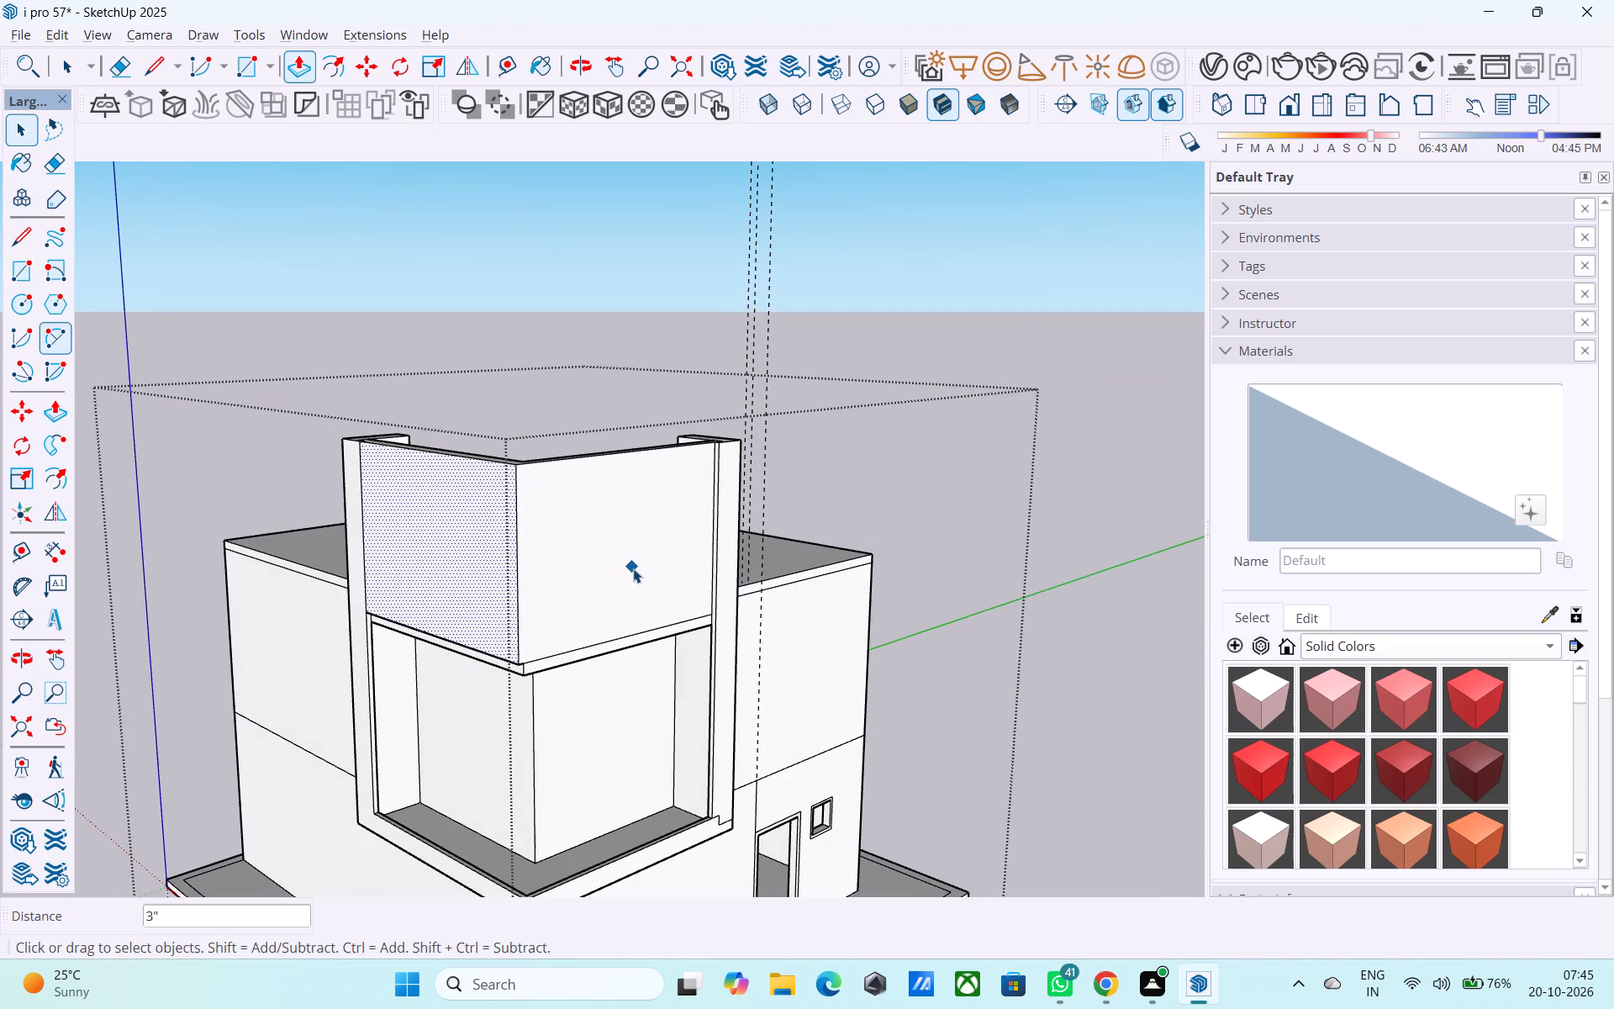
pyautogui.press('space')
pyautogui.click(633, 567)
pyautogui.press('p')
pyautogui.click(687, 573)
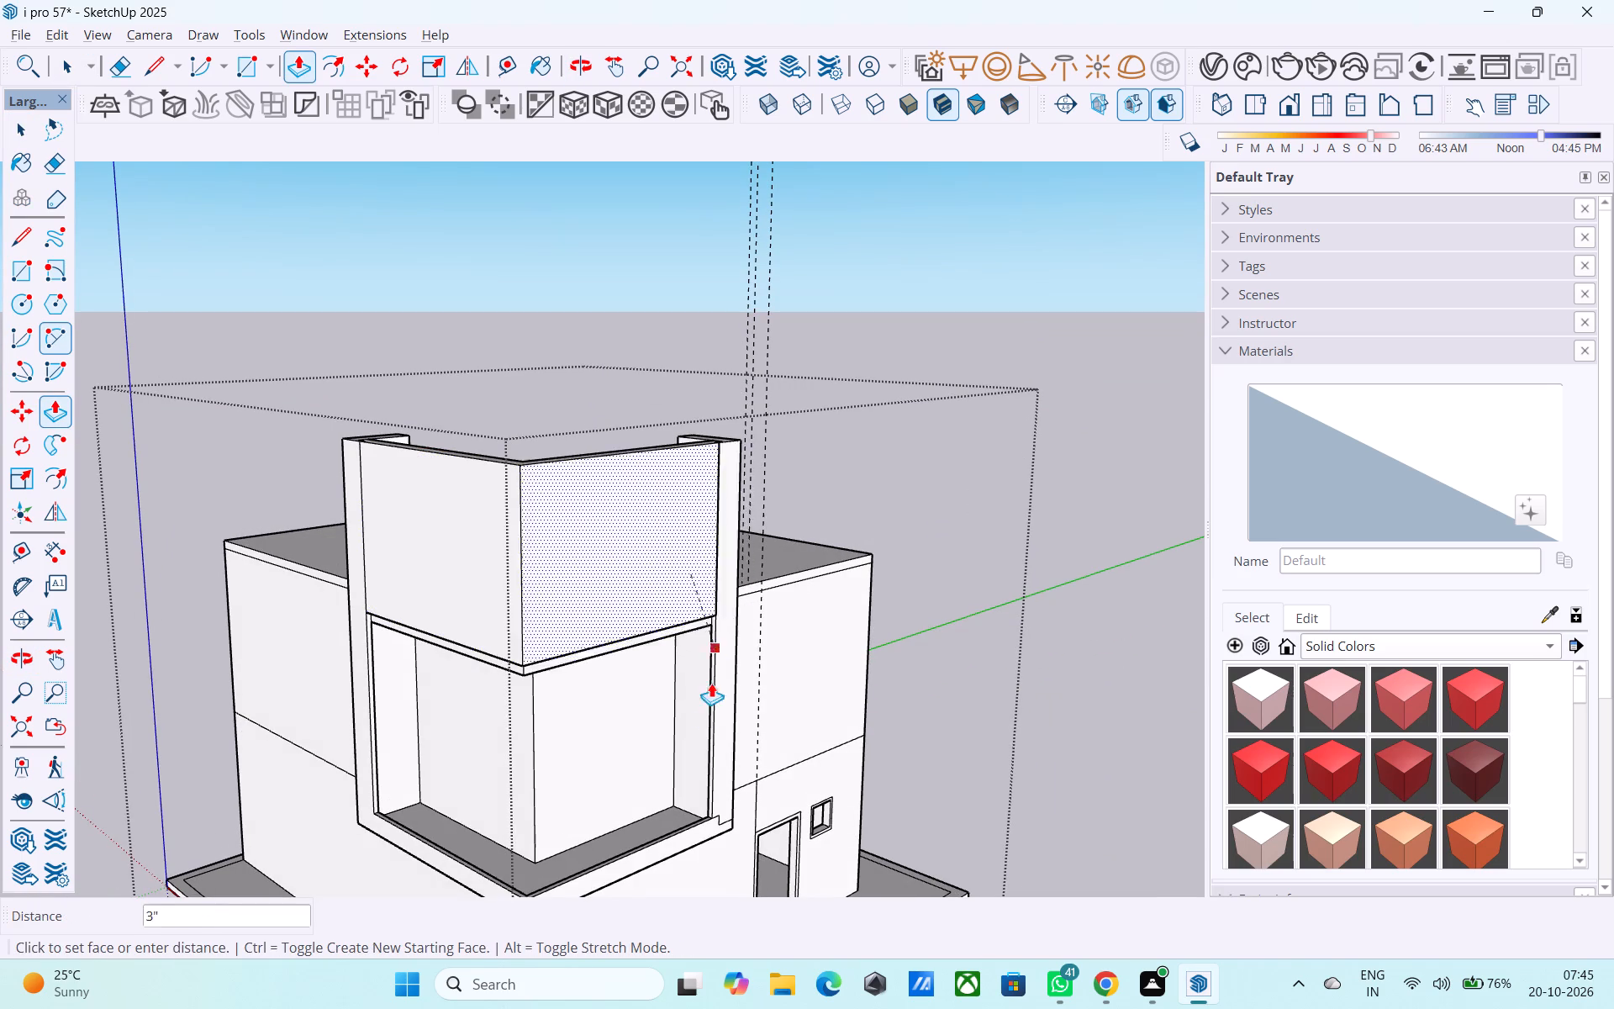
pyautogui.click(717, 700)
# Erase the leftover vertical edges between the two upper wall faces and their side strips.
pyautogui.moveTo(700, 689); pyautogui.dragTo(707, 605, button='middle')
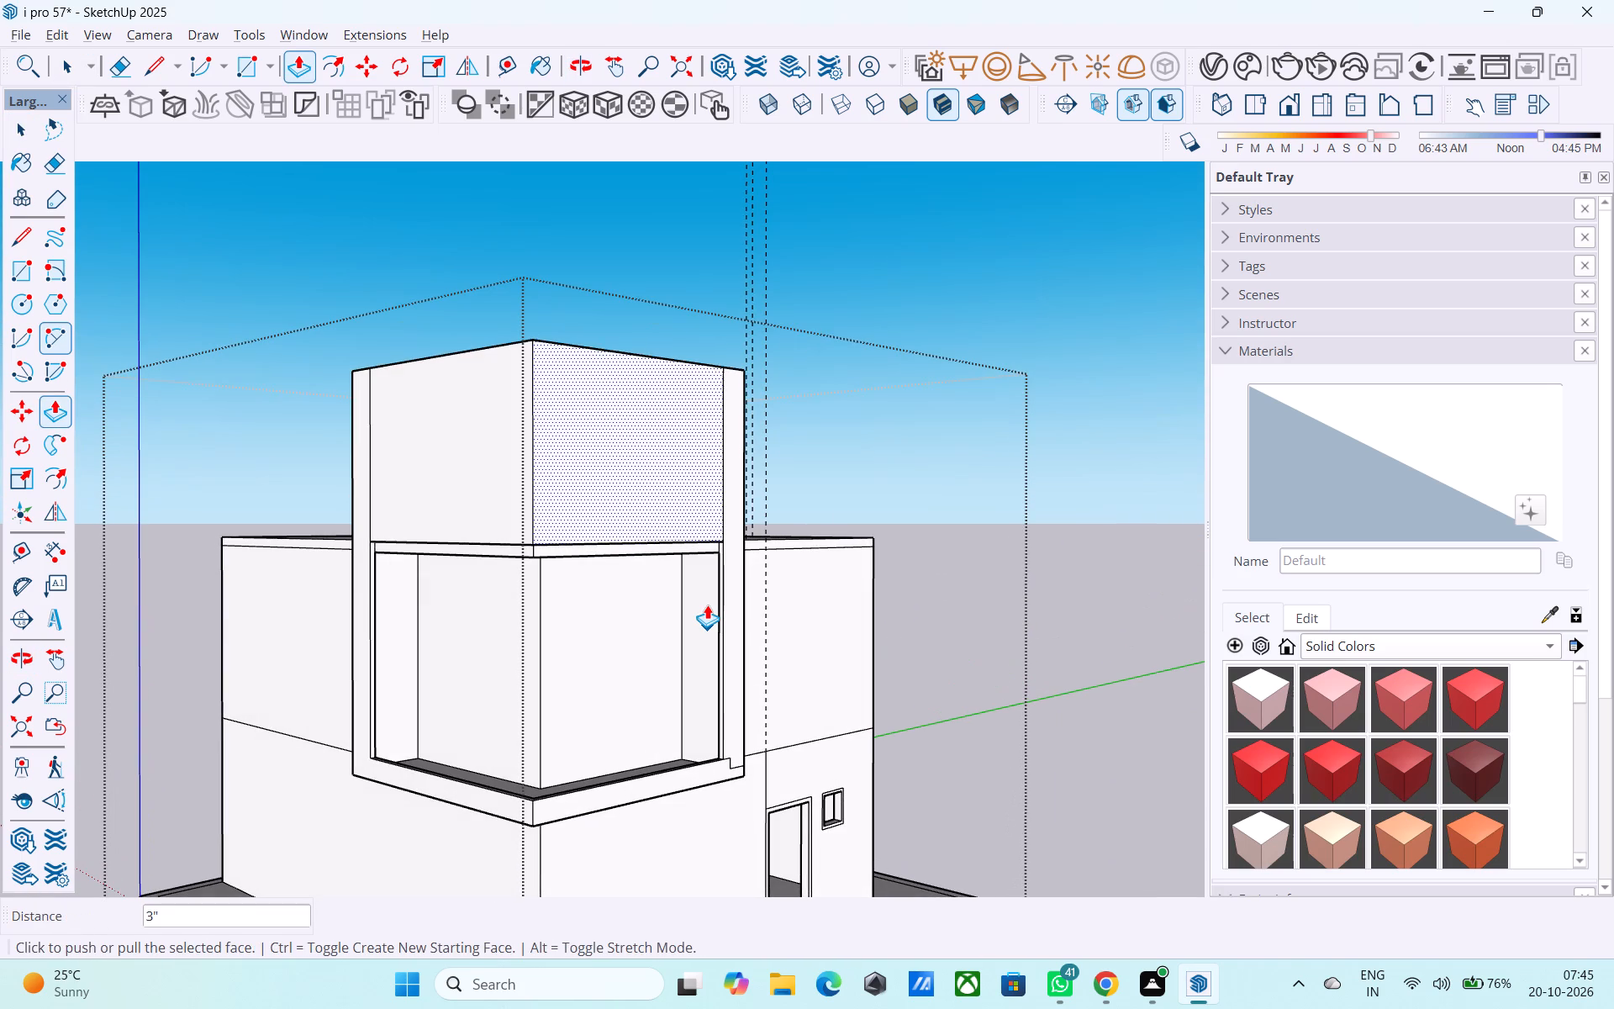
pyautogui.moveTo(536, 671); pyautogui.dragTo(593, 722, button='middle')
pyautogui.moveTo(517, 554); pyautogui.dragTo(528, 590, button='middle')
pyautogui.scroll(3, 523, 589)
pyautogui.press('e')
pyautogui.moveTo(433, 557); pyautogui.dragTo(380, 540)
pyautogui.moveTo(797, 558); pyautogui.dragTo(513, 554, button='middle')
pyautogui.moveTo(752, 564); pyautogui.dragTo(730, 555)
pyautogui.moveTo(767, 571); pyautogui.dragTo(775, 568)
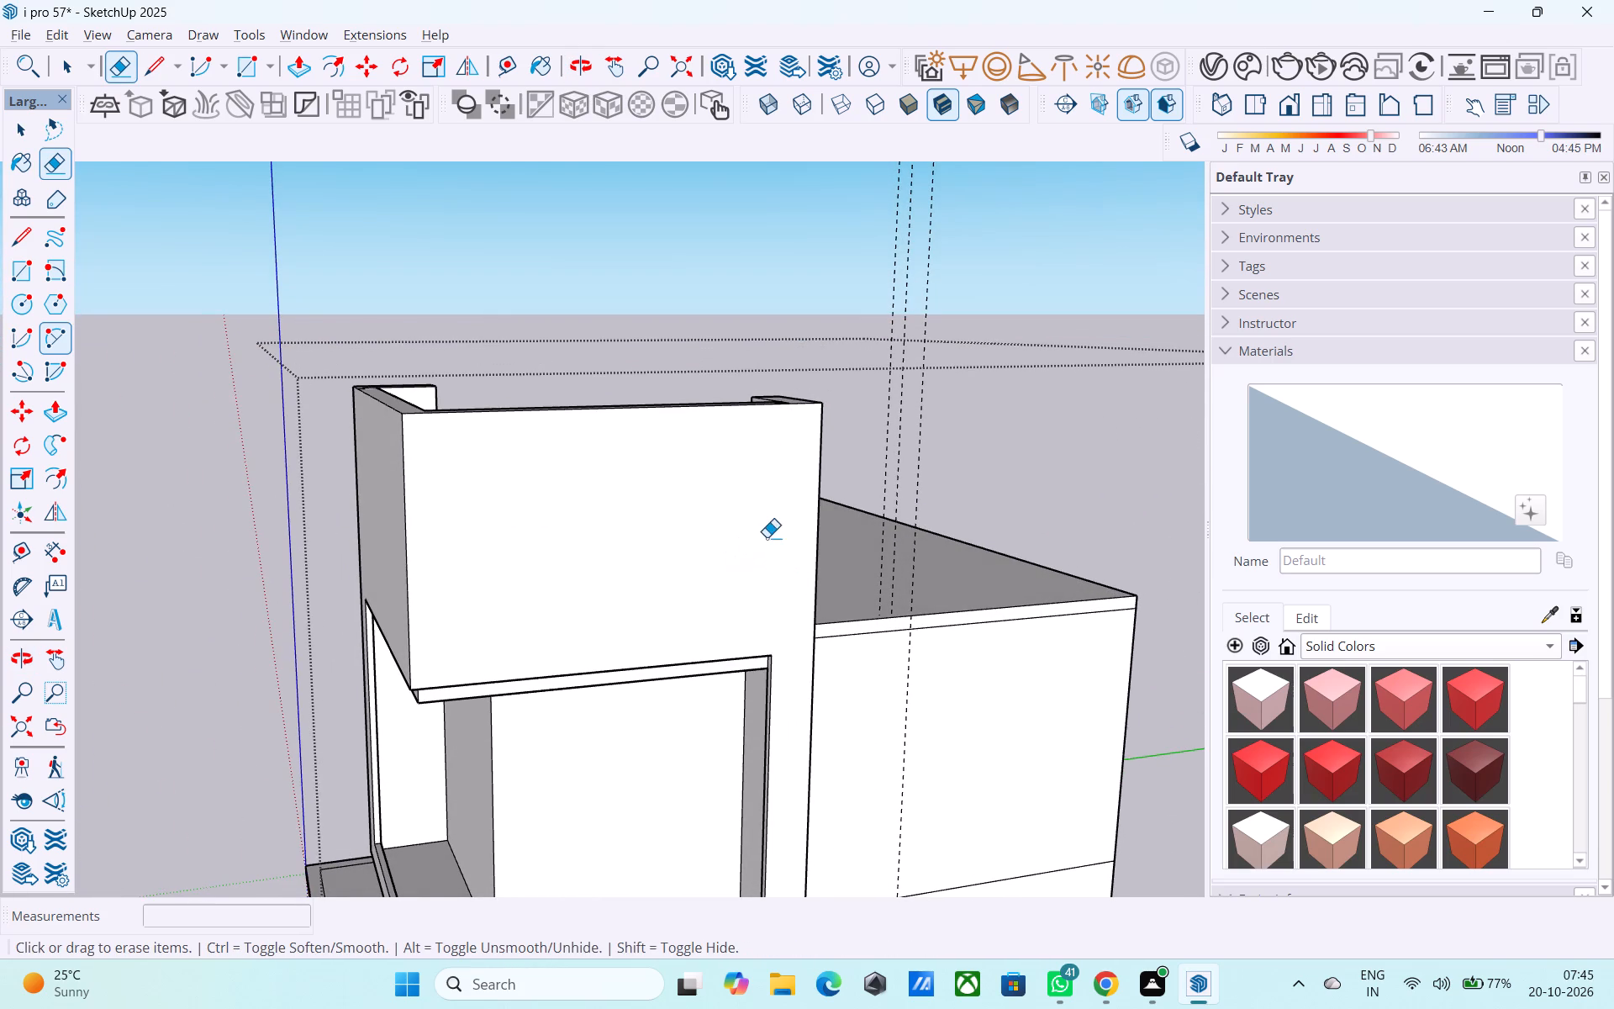
# Erase the stray stepped edges at the lower right corner of the corner opening's frame.
pyautogui.scroll(-8, 766, 536)
pyautogui.moveTo(694, 589); pyautogui.dragTo(762, 496, button='middle')
pyautogui.scroll(13, 841, 660)
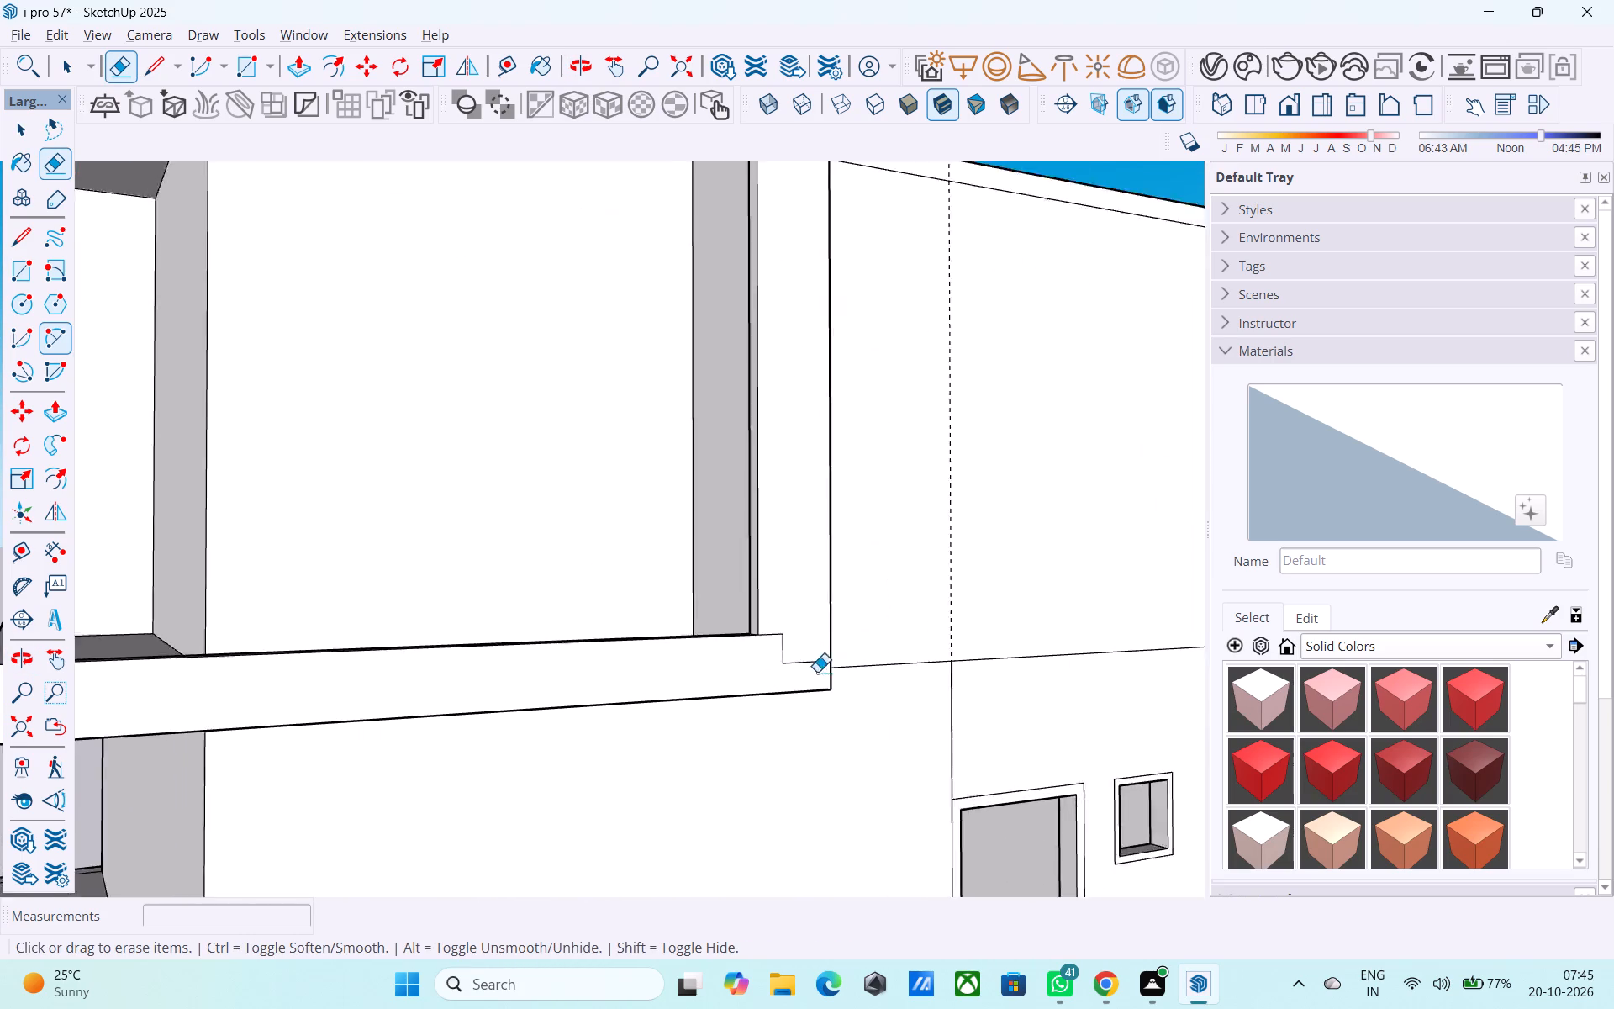
pyautogui.scroll(3, 817, 672)
pyautogui.moveTo(769, 623); pyautogui.dragTo(795, 666)
# Erase the two seam lines dividing the underside of the slab above the corner opening.
pyautogui.moveTo(789, 583); pyautogui.dragTo(924, 696, button='middle')
pyautogui.scroll(-8, 926, 684)
pyautogui.moveTo(582, 709); pyautogui.dragTo(593, 690, button='middle')
pyautogui.scroll(-1, 585, 695)
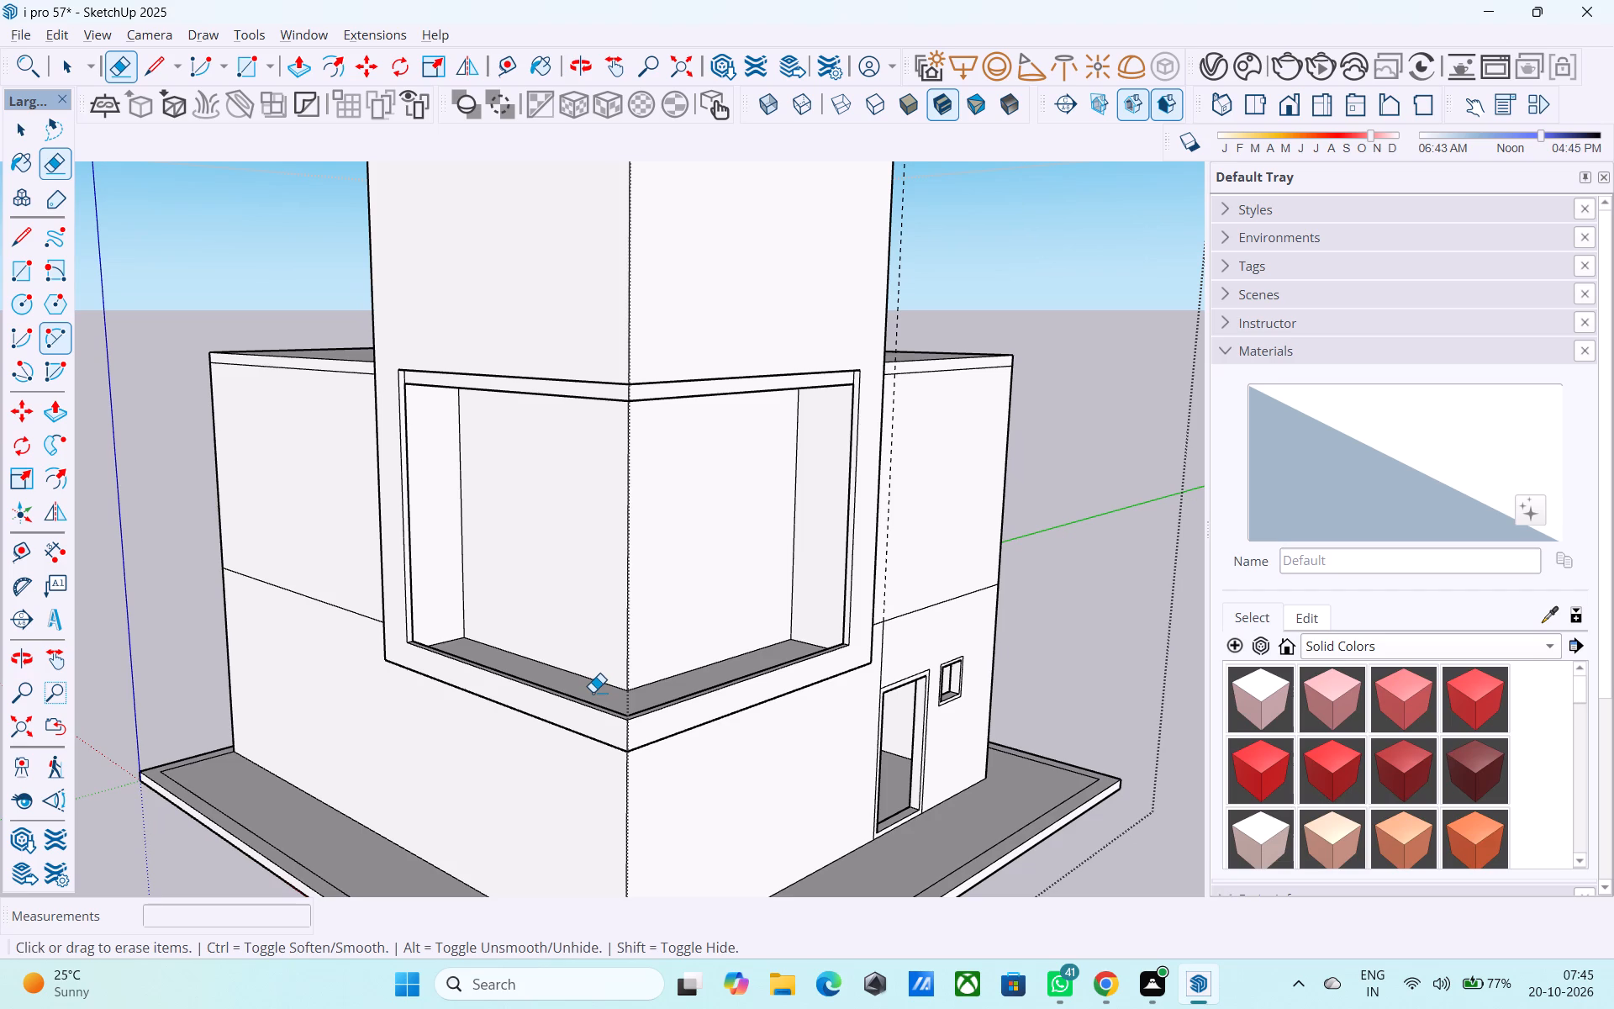
pyautogui.scroll(-3, 470, 779)
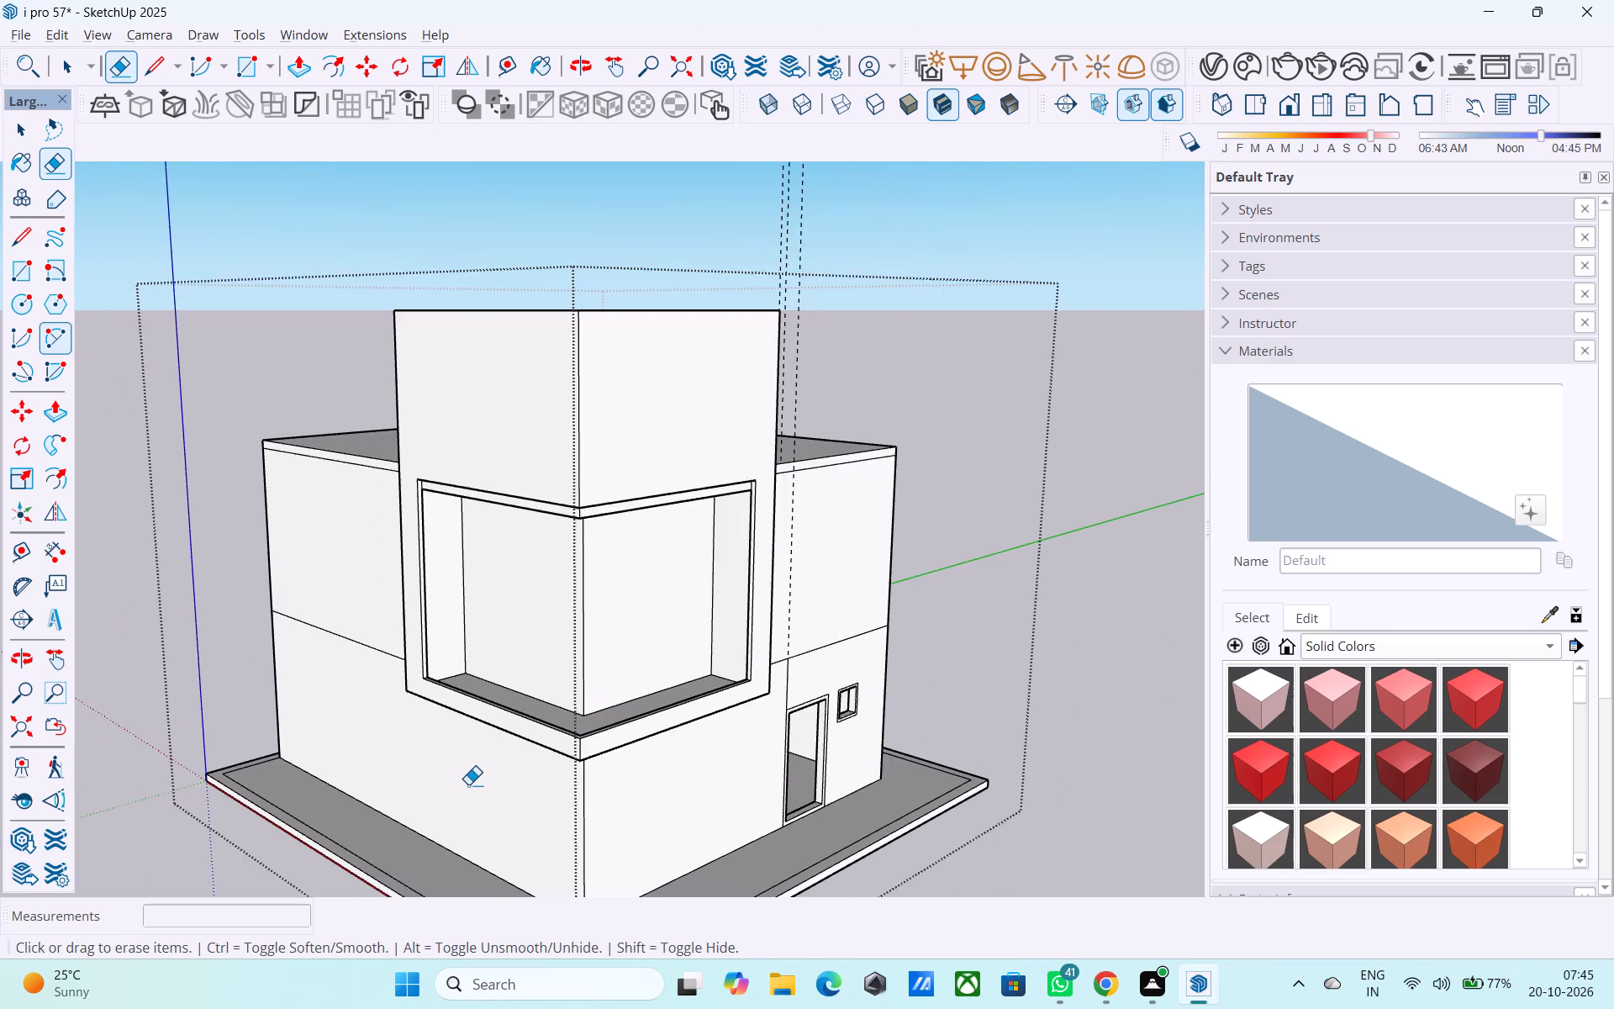
pyautogui.scroll(-2, 468, 784)
pyautogui.moveTo(451, 845); pyautogui.dragTo(451, 774, button='middle')
pyautogui.scroll(3, 543, 563)
pyautogui.moveTo(557, 510); pyautogui.dragTo(582, 366, button='middle')
pyautogui.scroll(8, 583, 300)
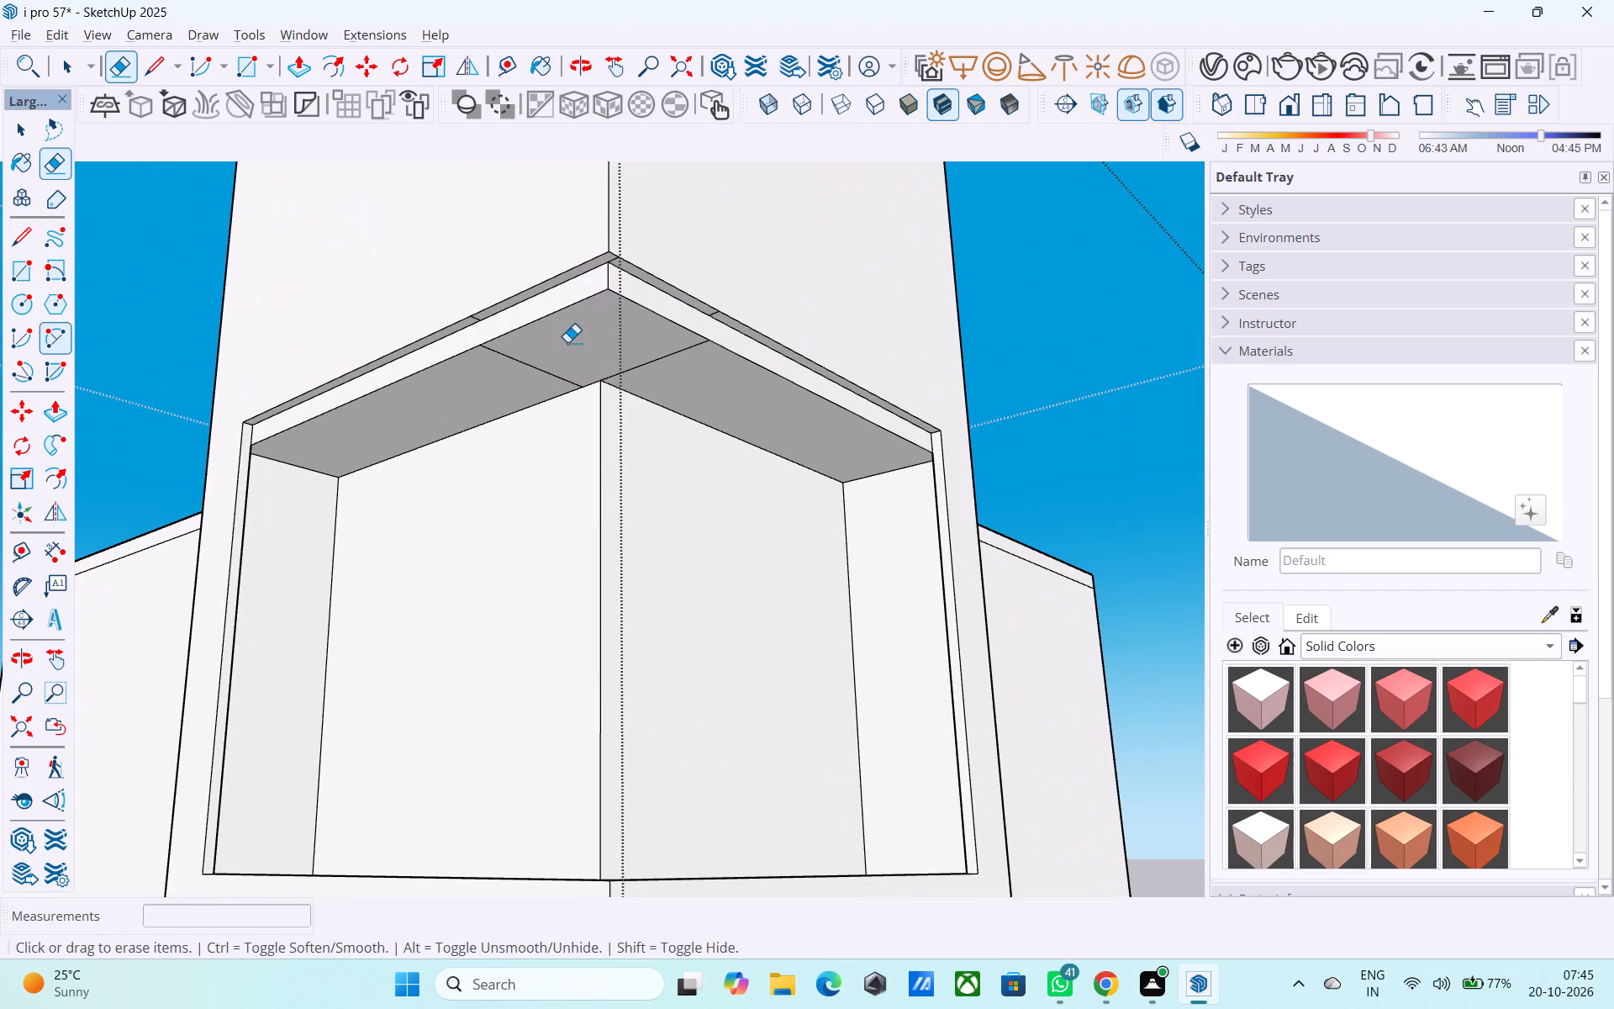
pyautogui.moveTo(567, 344); pyautogui.dragTo(535, 393)
pyautogui.moveTo(650, 368); pyautogui.dragTo(663, 380)
# Erase the three short seam lines across the narrow lip's underside above the opening, undoing any edge erased by mistake.
pyautogui.scroll(8, 494, 299)
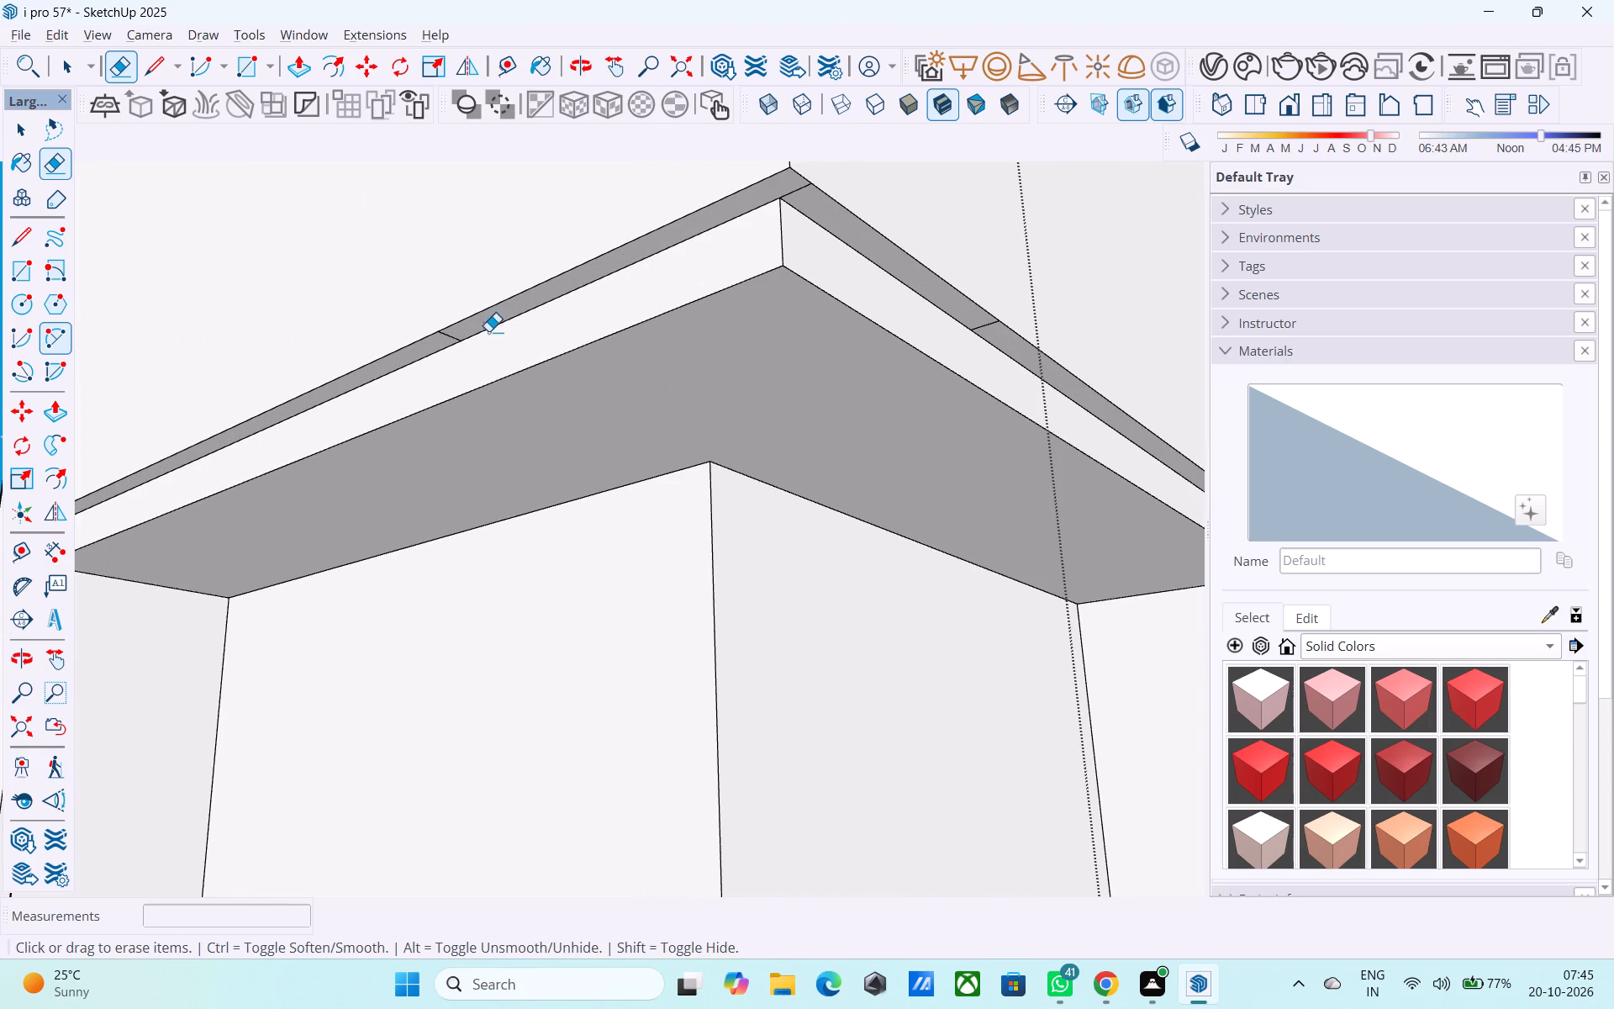
pyautogui.click(464, 341)
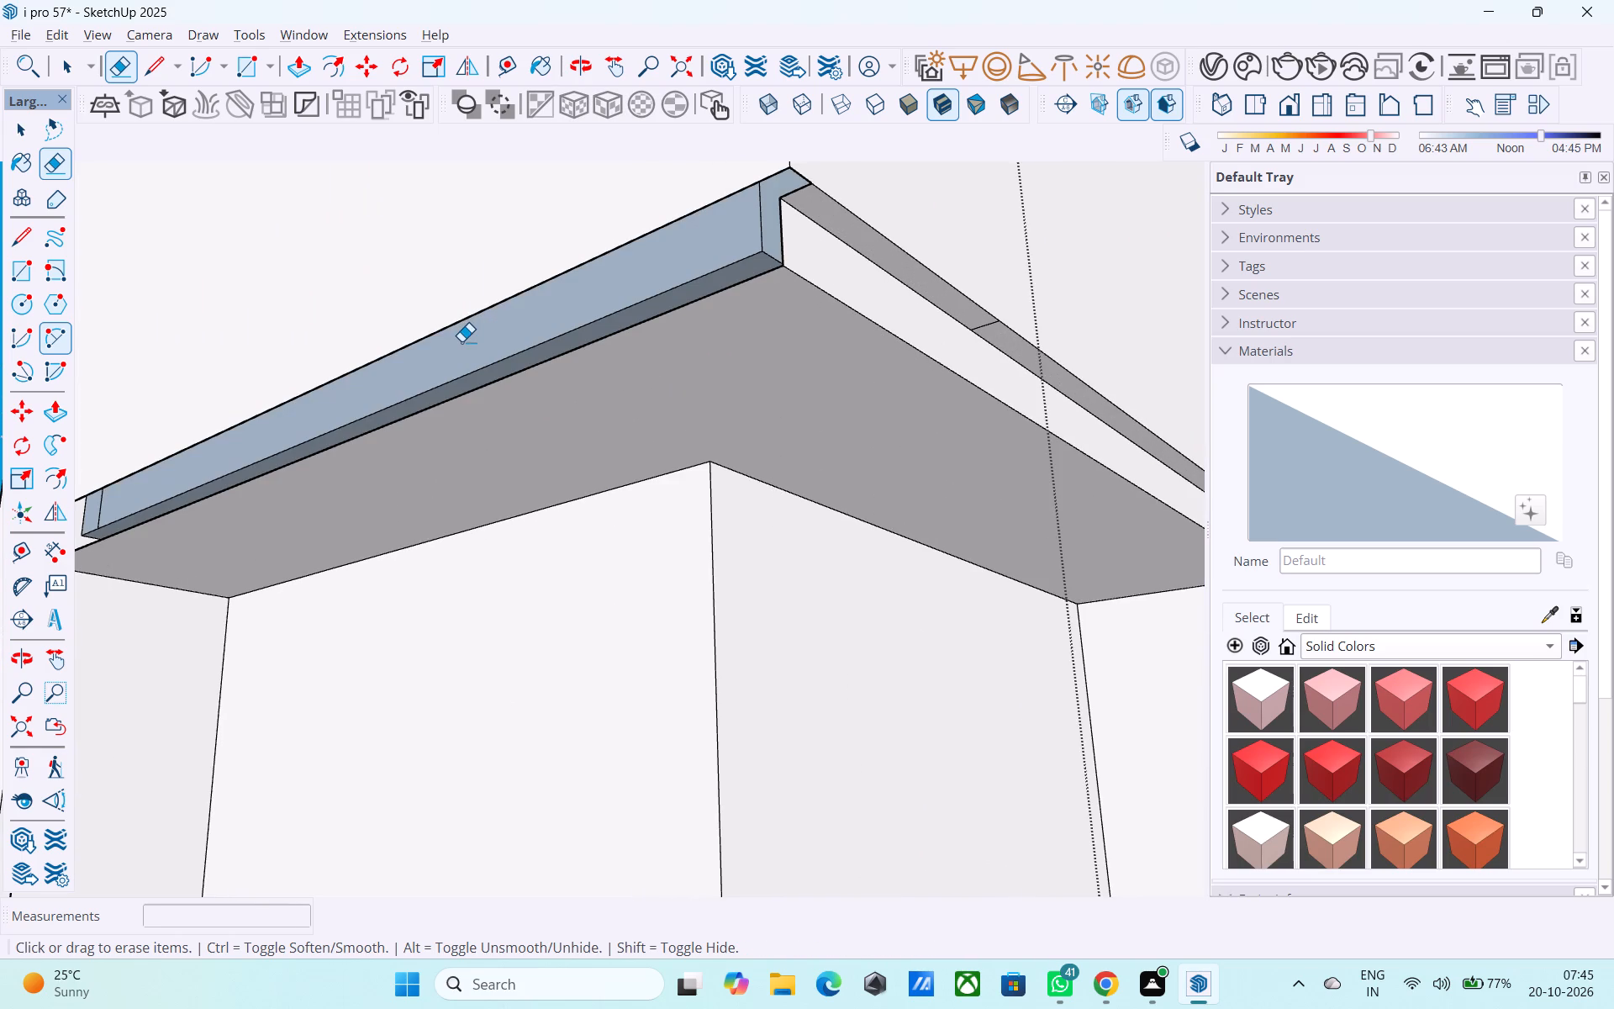
pyautogui.hotkey('ctrl', 'z')
pyautogui.scroll(7, 451, 351)
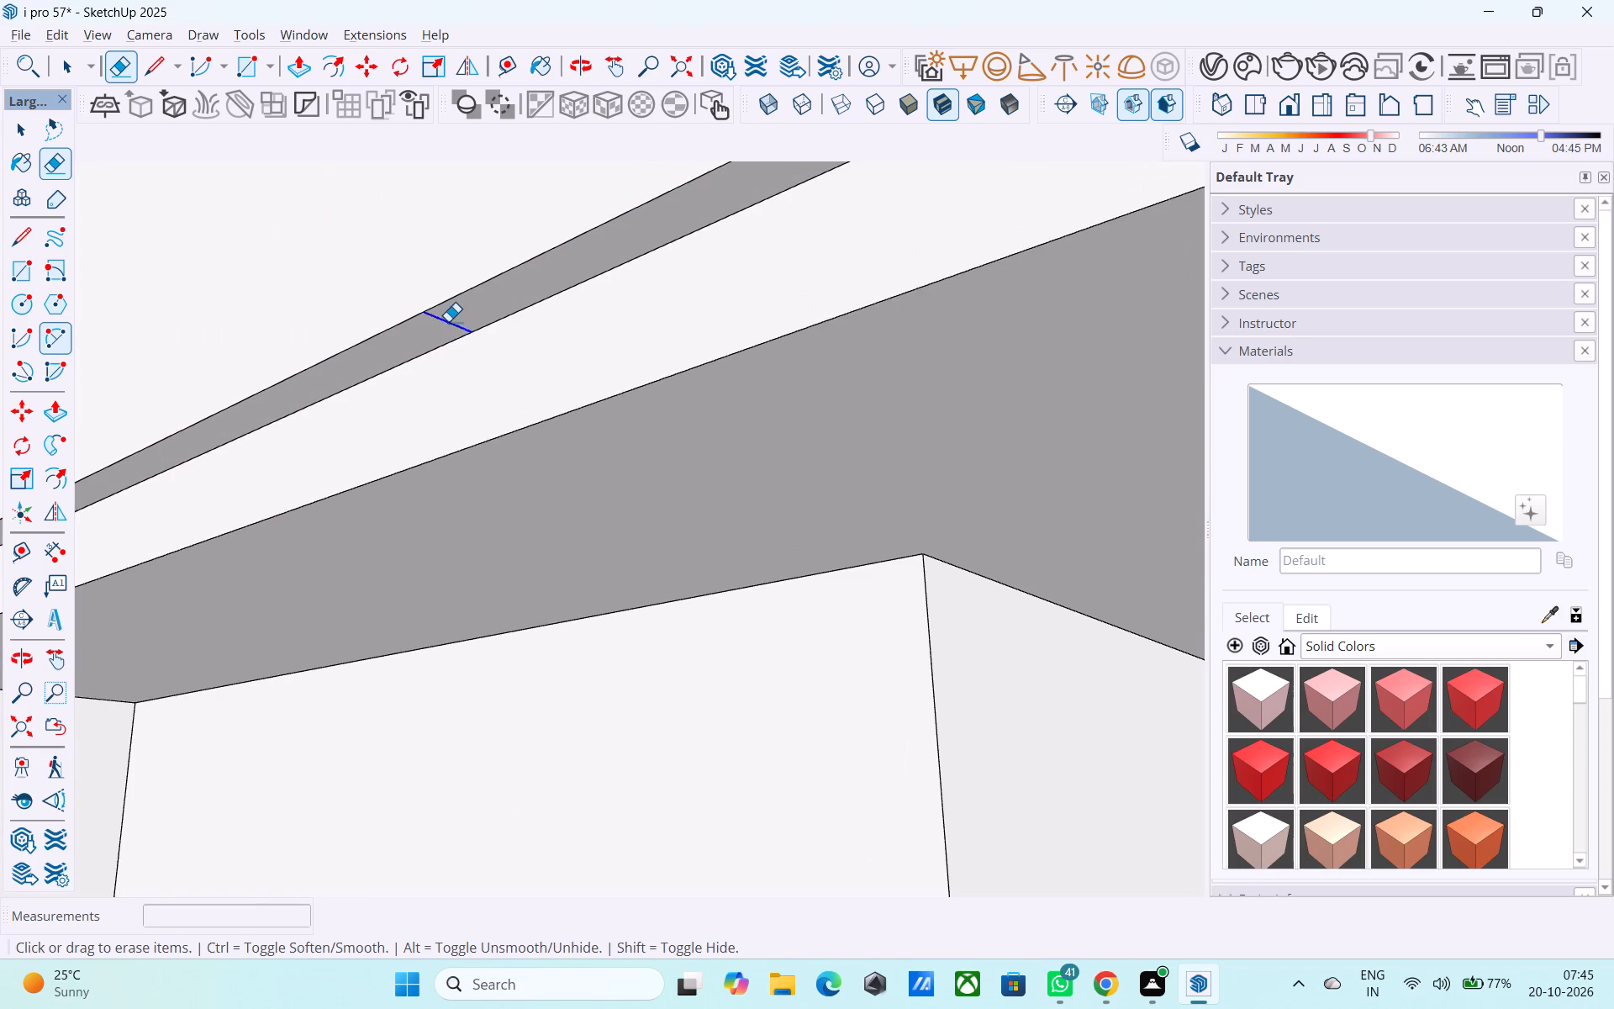
pyautogui.click(448, 321)
pyautogui.scroll(-8, 351, 401)
pyautogui.scroll(8, 700, 271)
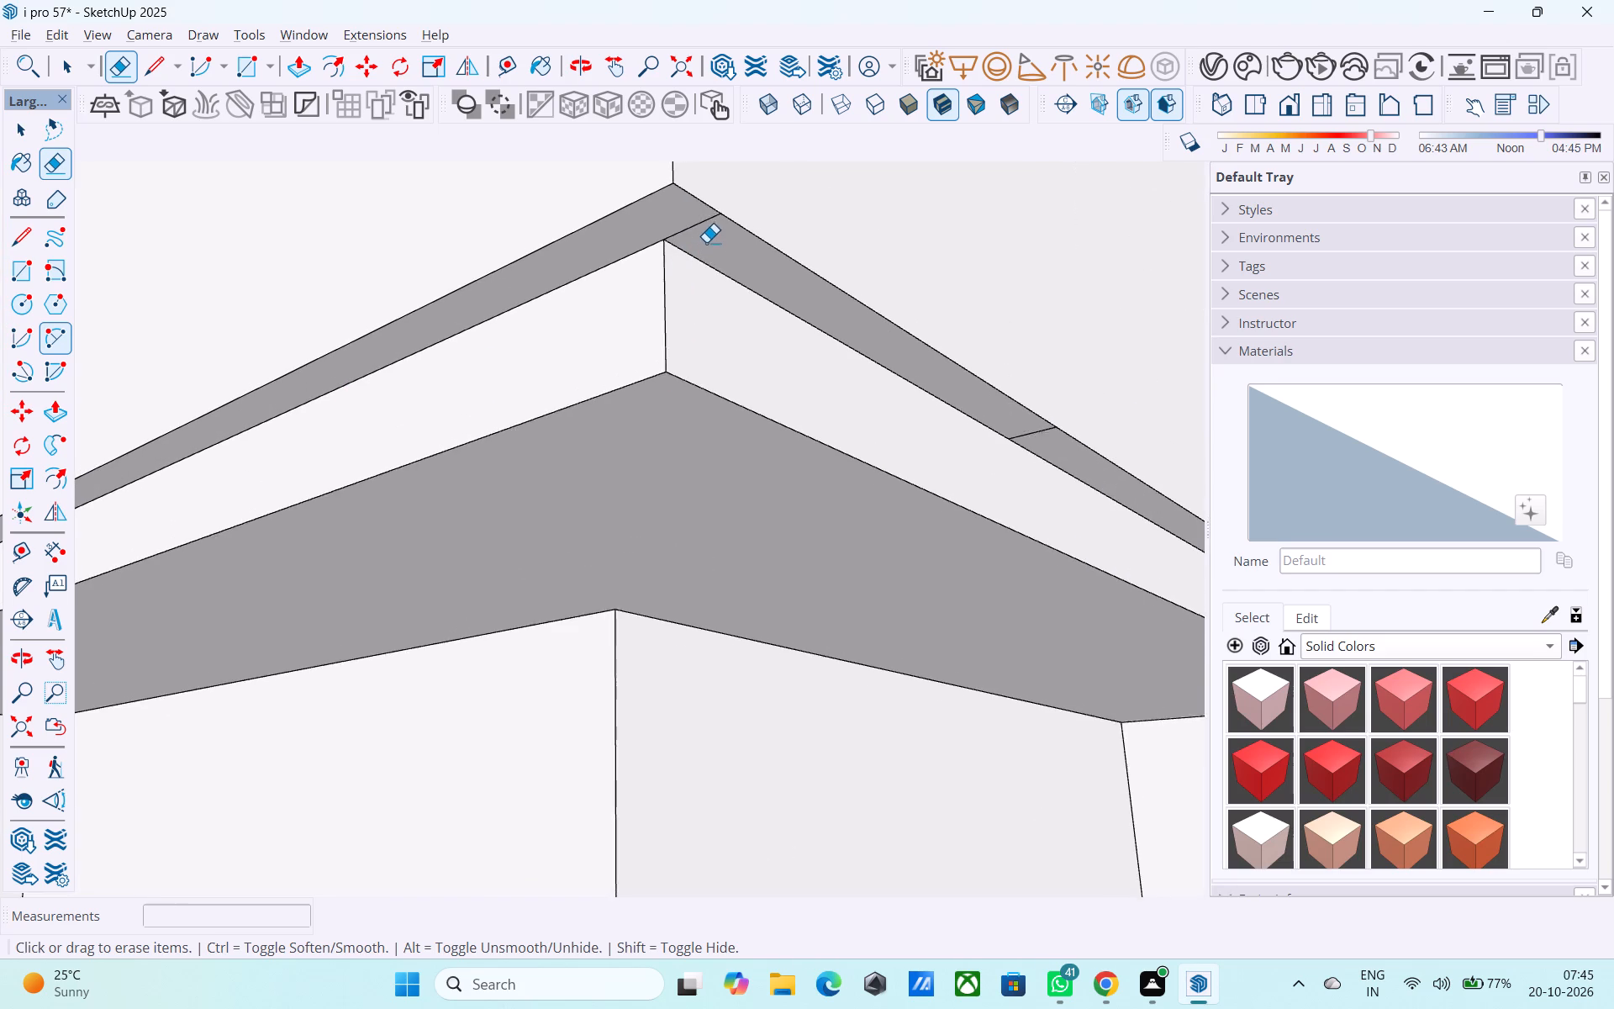
pyautogui.moveTo(704, 231); pyautogui.dragTo(693, 225)
pyautogui.scroll(-7, 506, 311)
pyautogui.scroll(7, 826, 391)
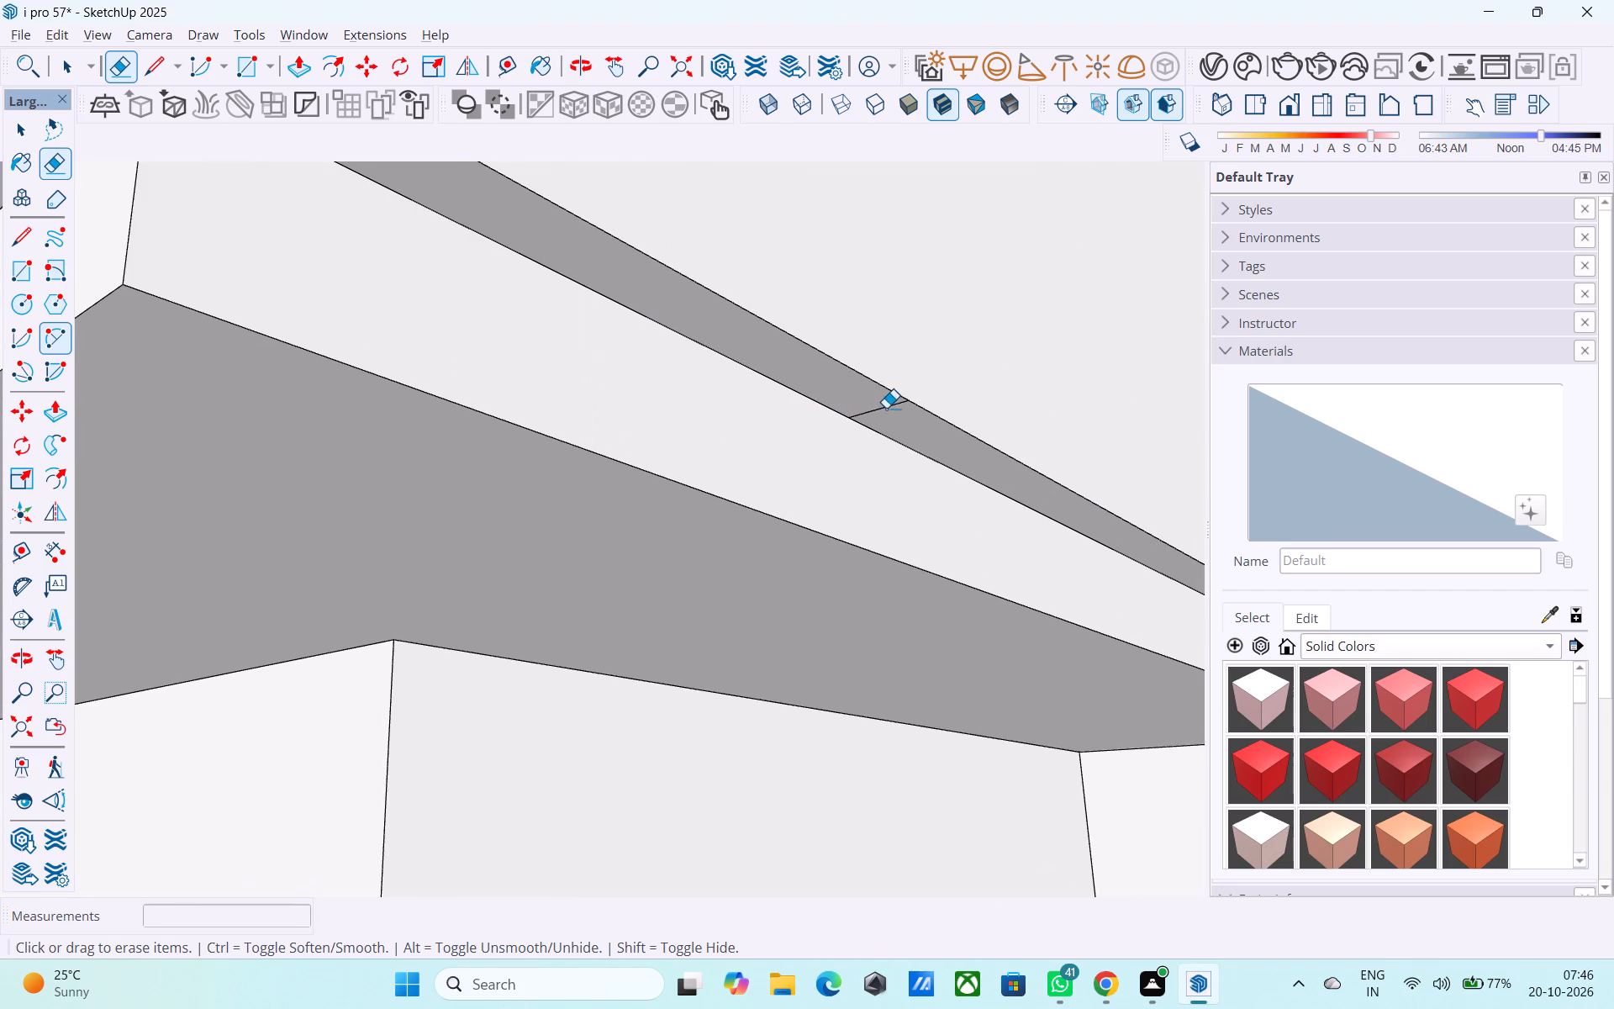
pyautogui.click(886, 408)
# Examine the upper corner volume, its recessed opening and the whole building from several angles.
pyautogui.scroll(-13, 878, 429)
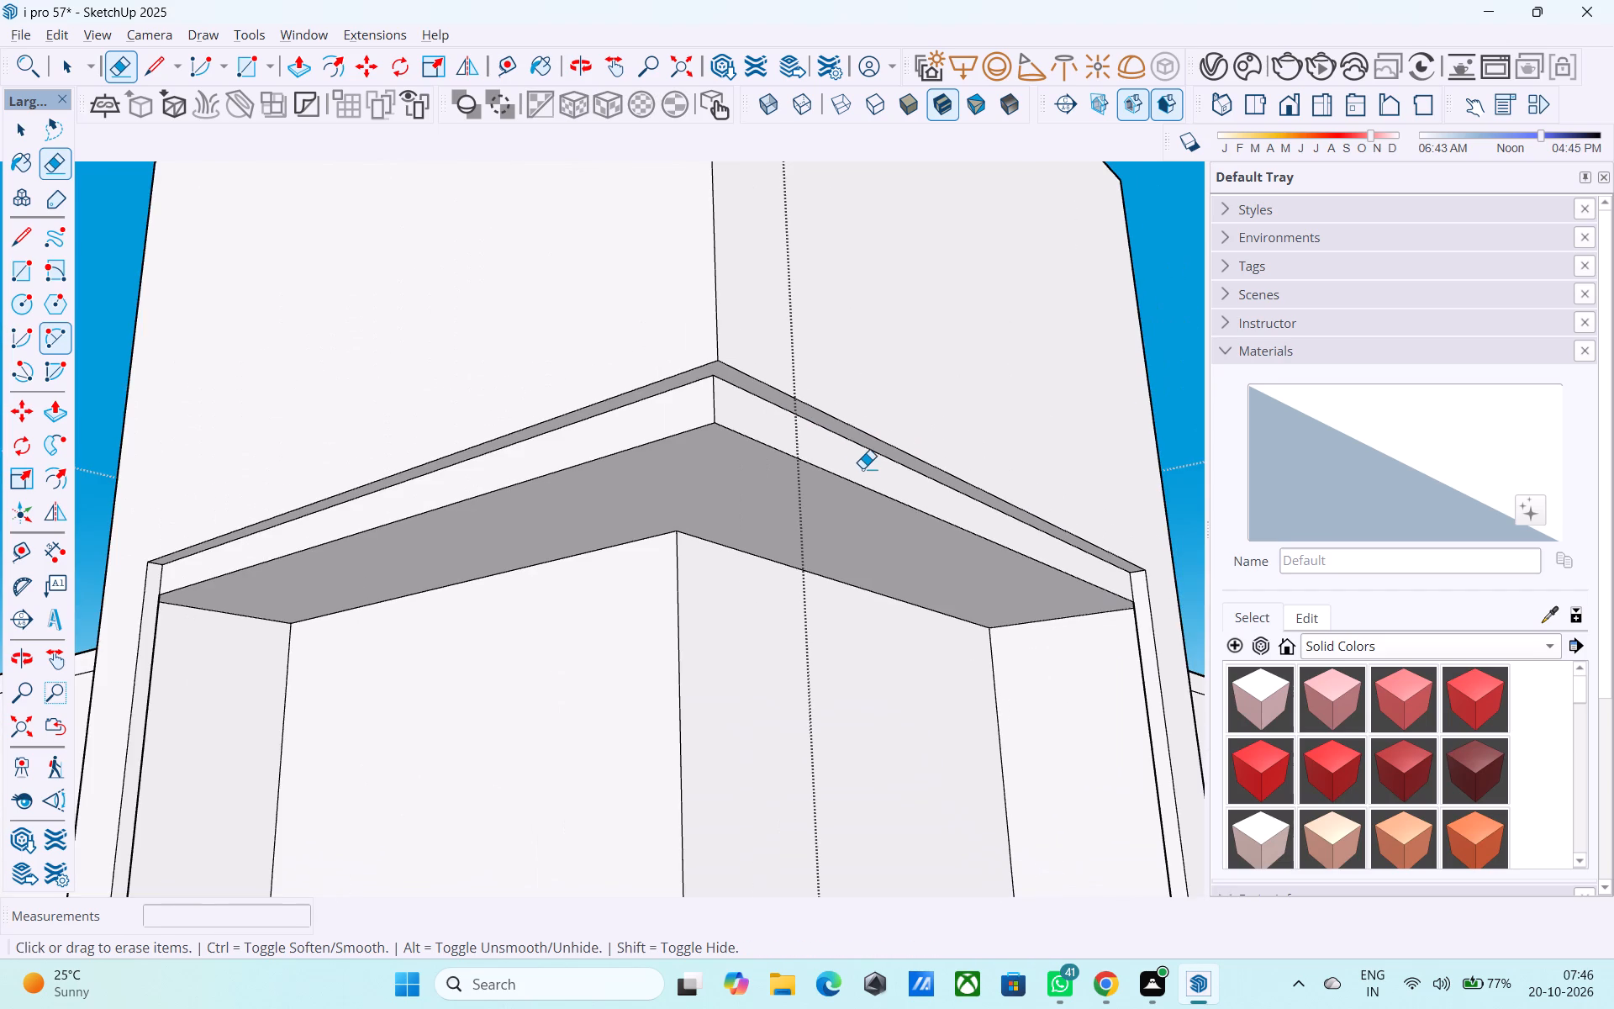
pyautogui.moveTo(836, 424); pyautogui.dragTo(841, 368, button='middle')
pyautogui.scroll(-6, 836, 357)
pyautogui.moveTo(836, 357); pyautogui.dragTo(779, 483, button='middle')
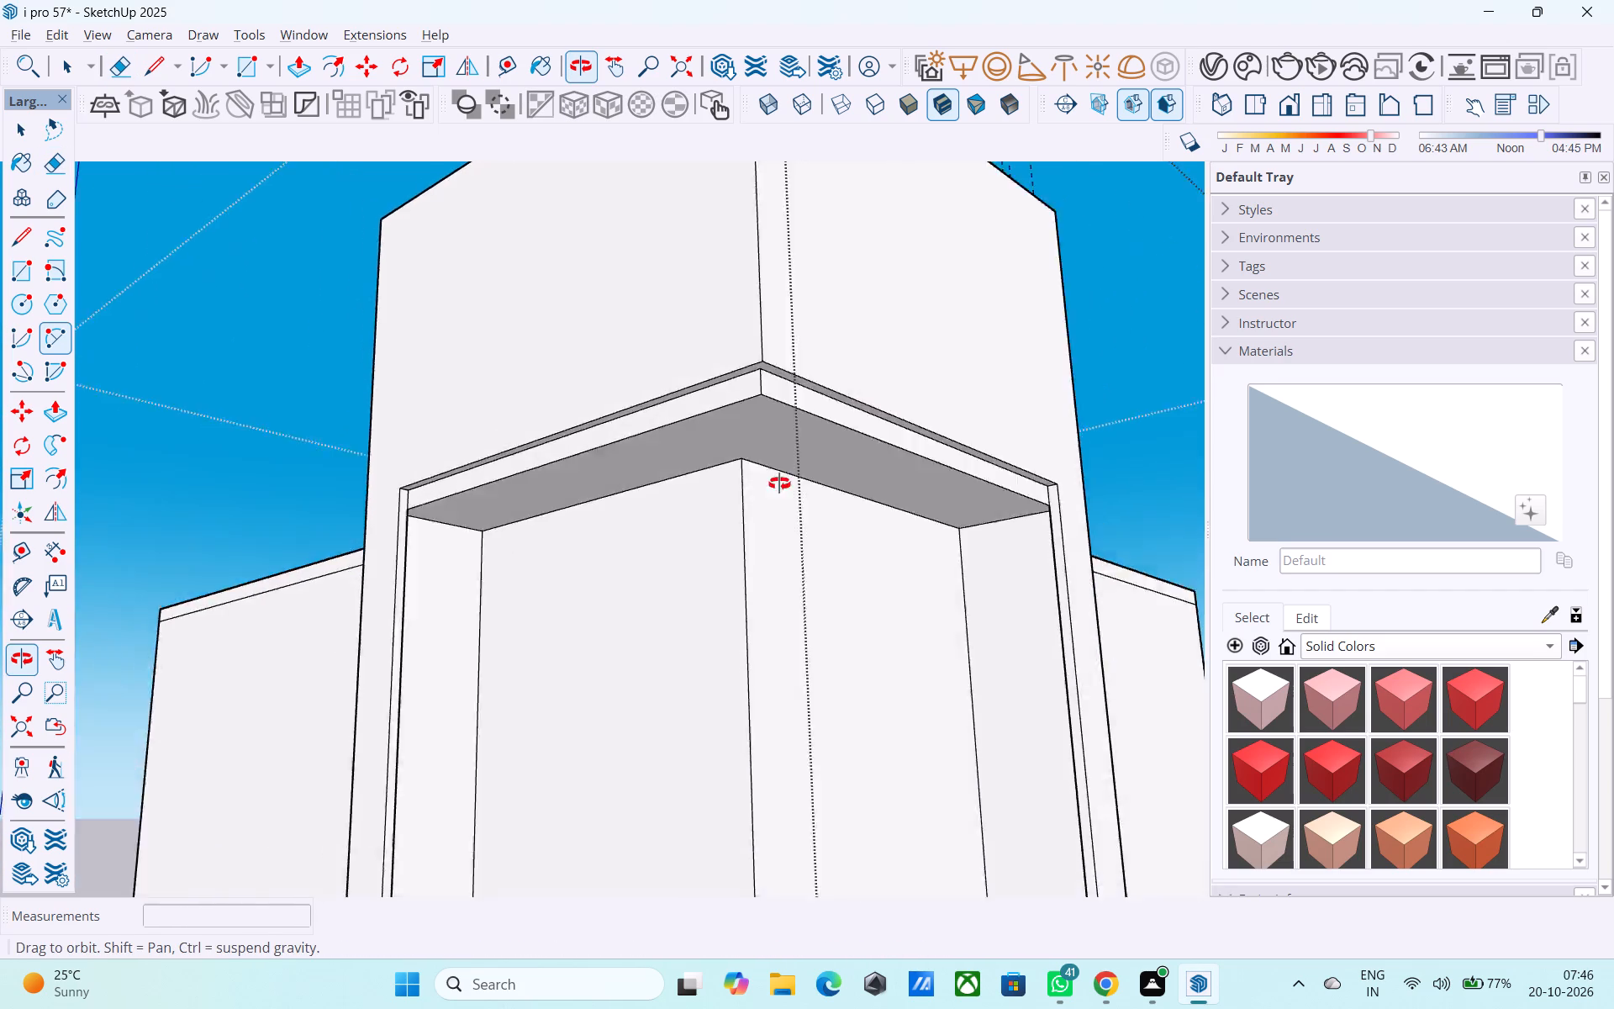
pyautogui.moveTo(779, 483); pyautogui.dragTo(760, 526, button='middle')
pyautogui.moveTo(755, 543); pyautogui.dragTo(696, 640, button='middle')
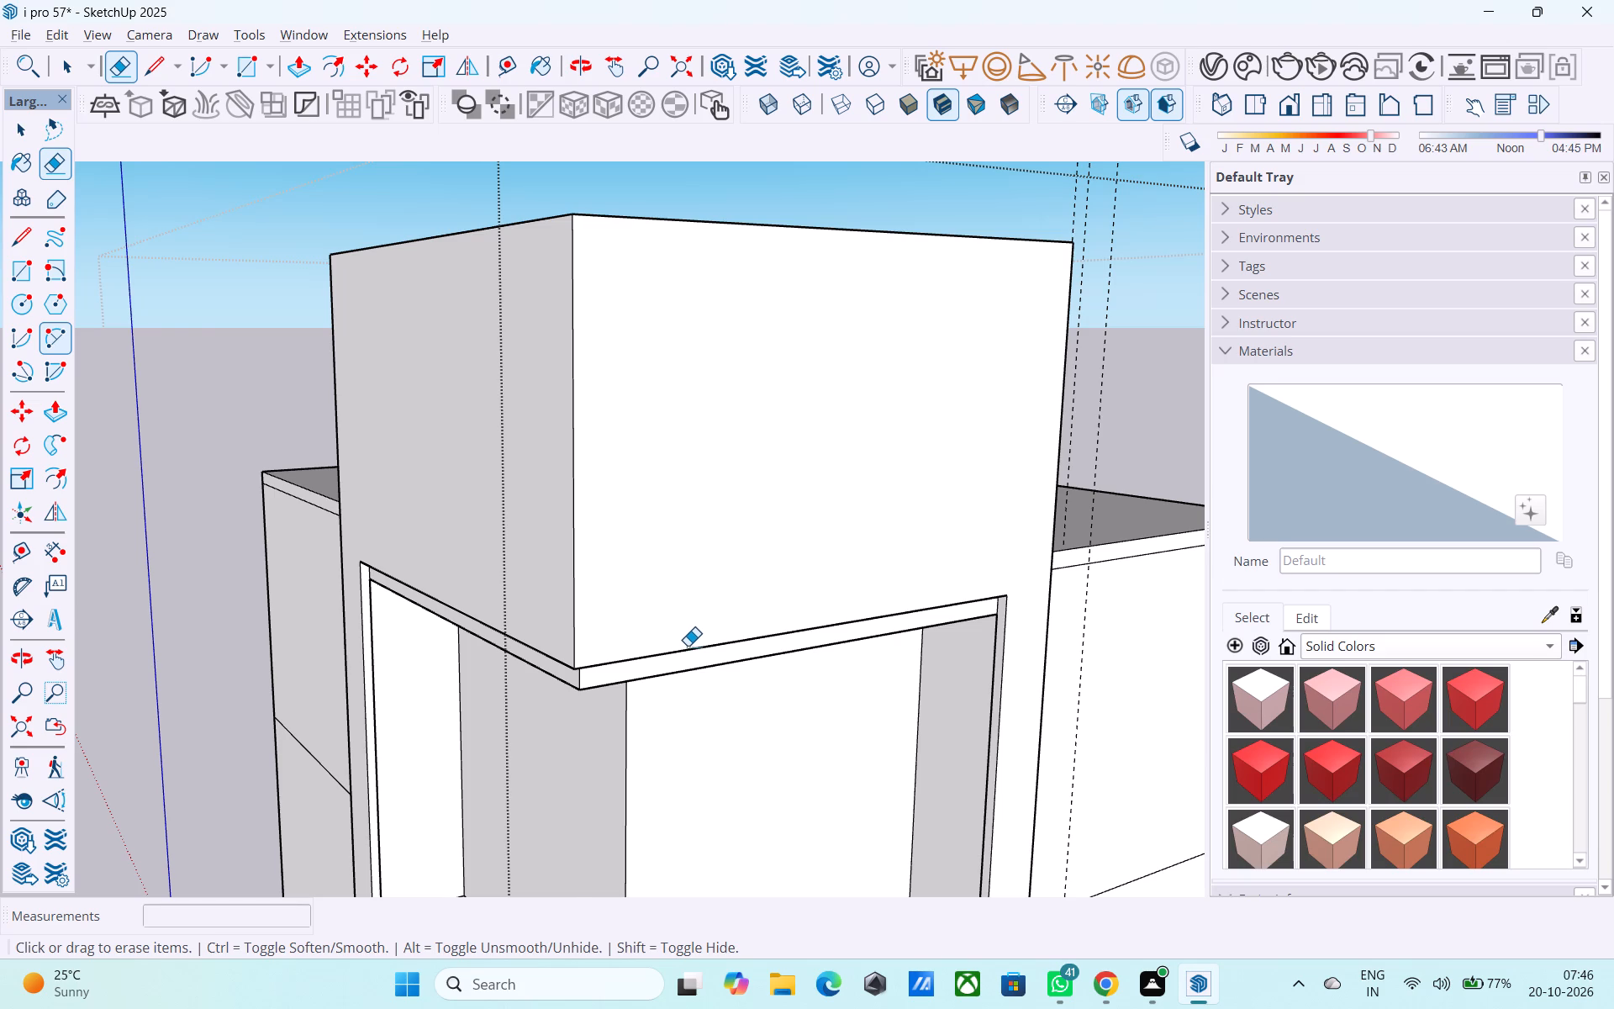
pyautogui.scroll(-8, 671, 655)
pyautogui.moveTo(670, 735); pyautogui.dragTo(678, 623, button='middle')
pyautogui.scroll(5, 675, 642)
pyautogui.moveTo(672, 647); pyautogui.dragTo(950, 679, button='middle')
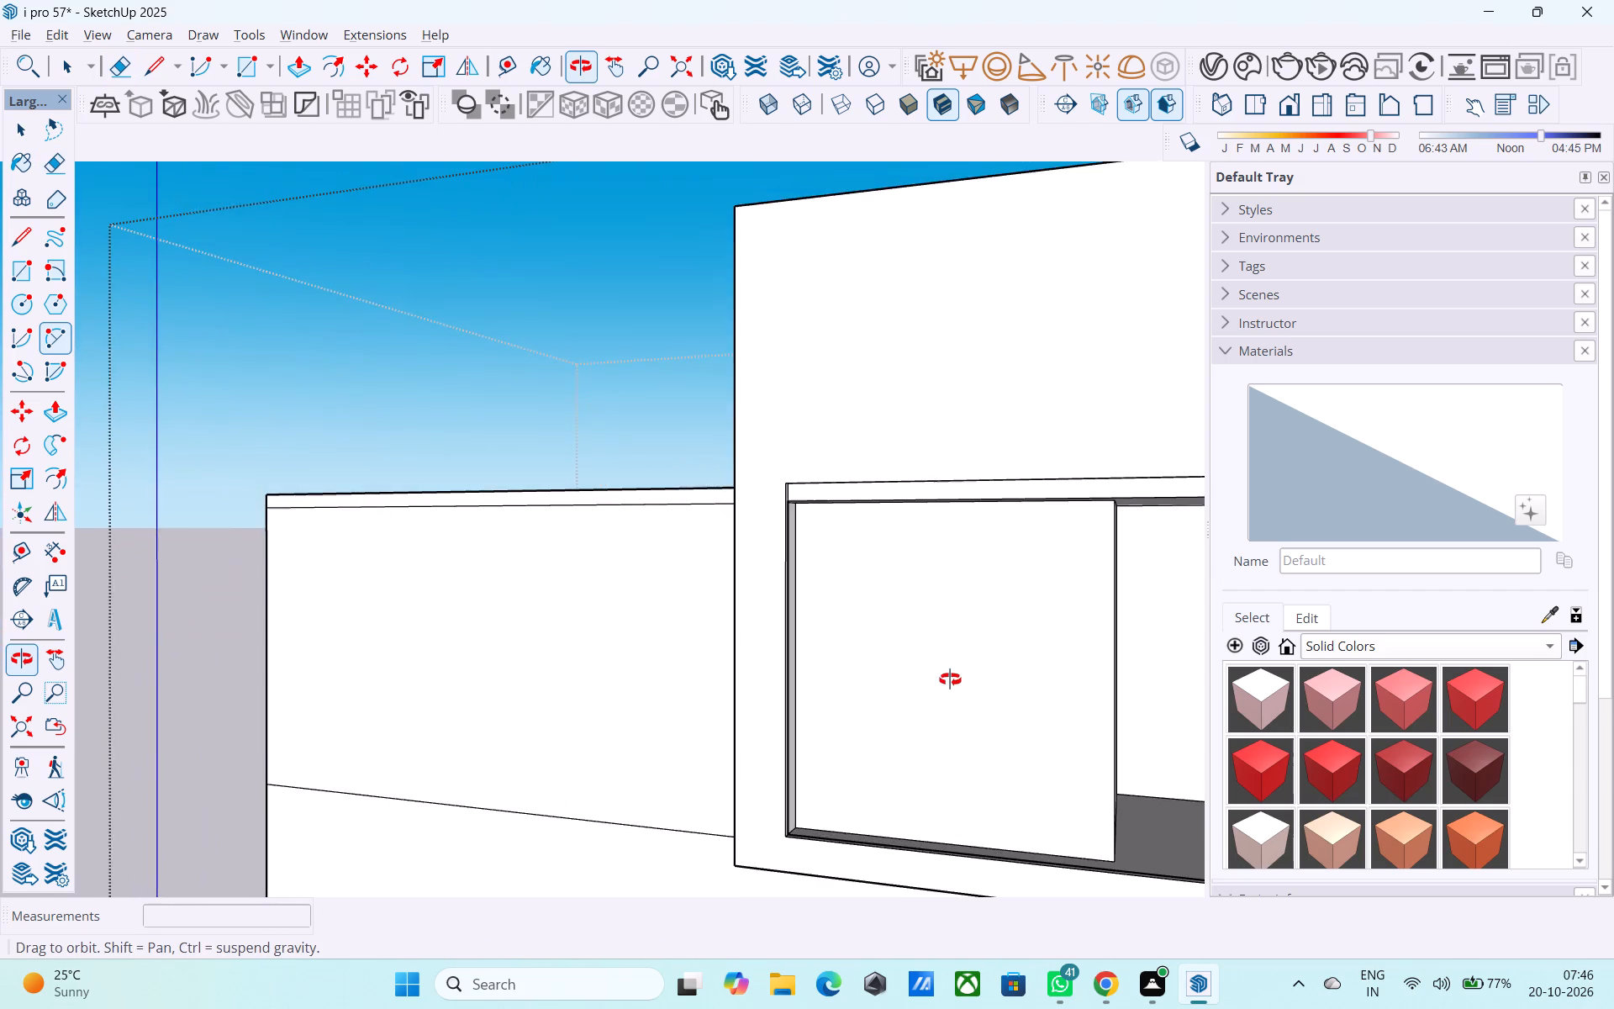
pyautogui.moveTo(950, 679); pyautogui.dragTo(595, 690, button='middle')
pyautogui.scroll(-5, 590, 644)
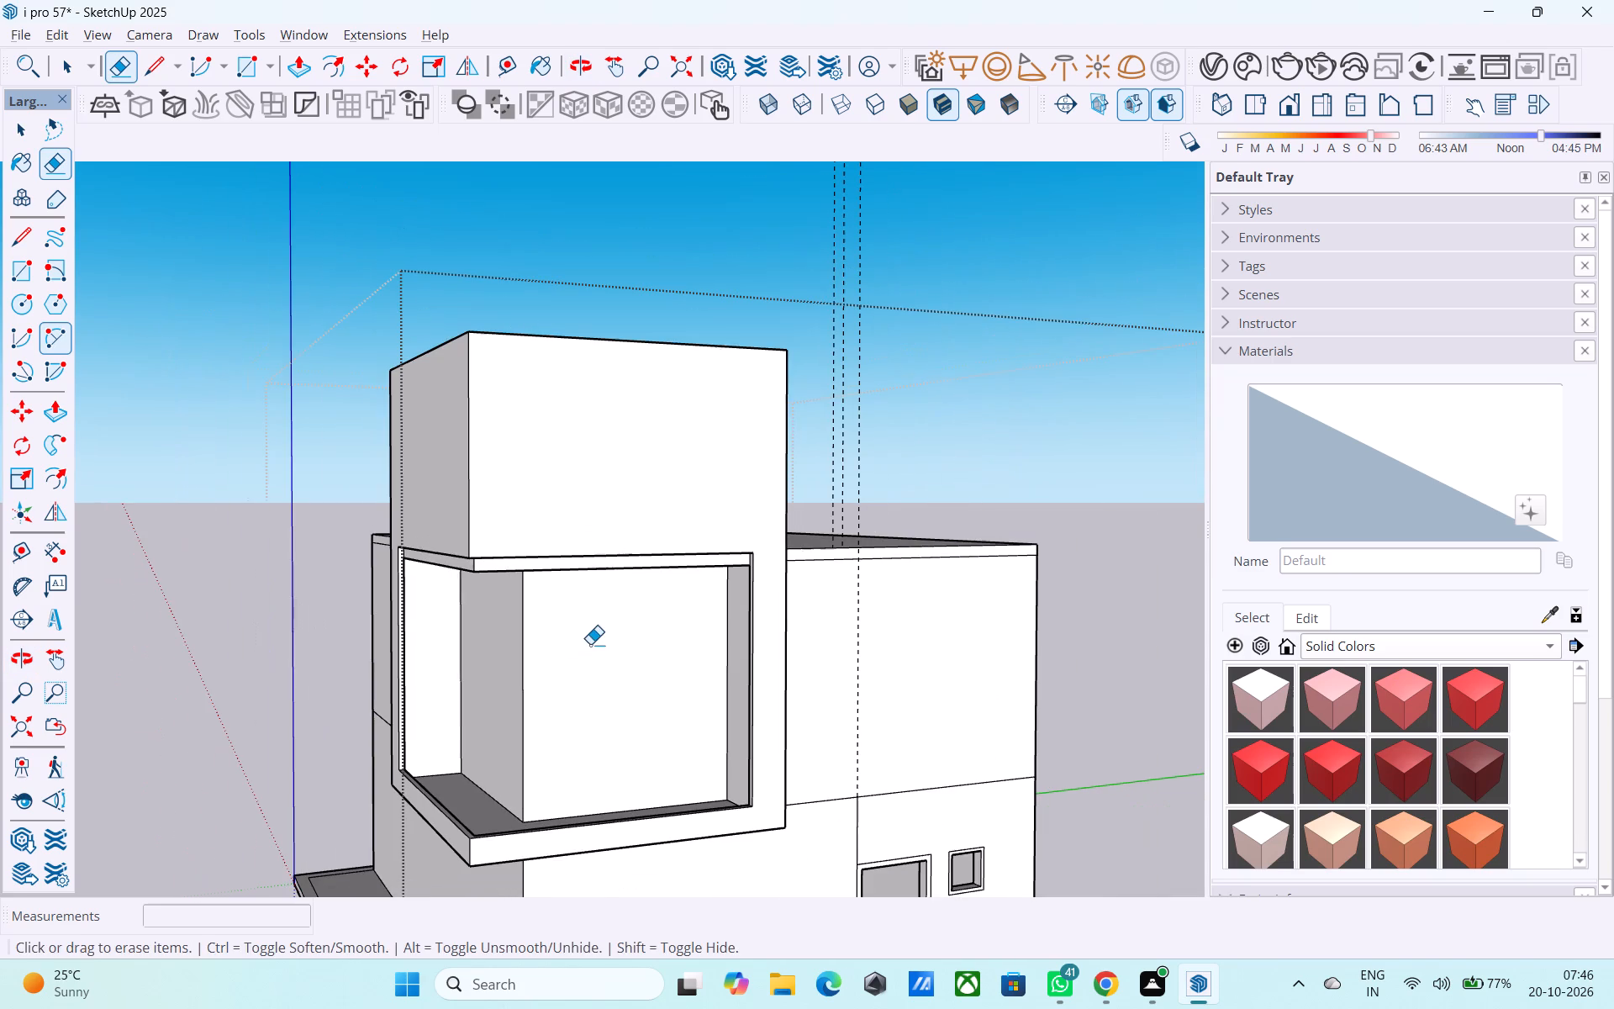
pyautogui.scroll(-2, 659, 441)
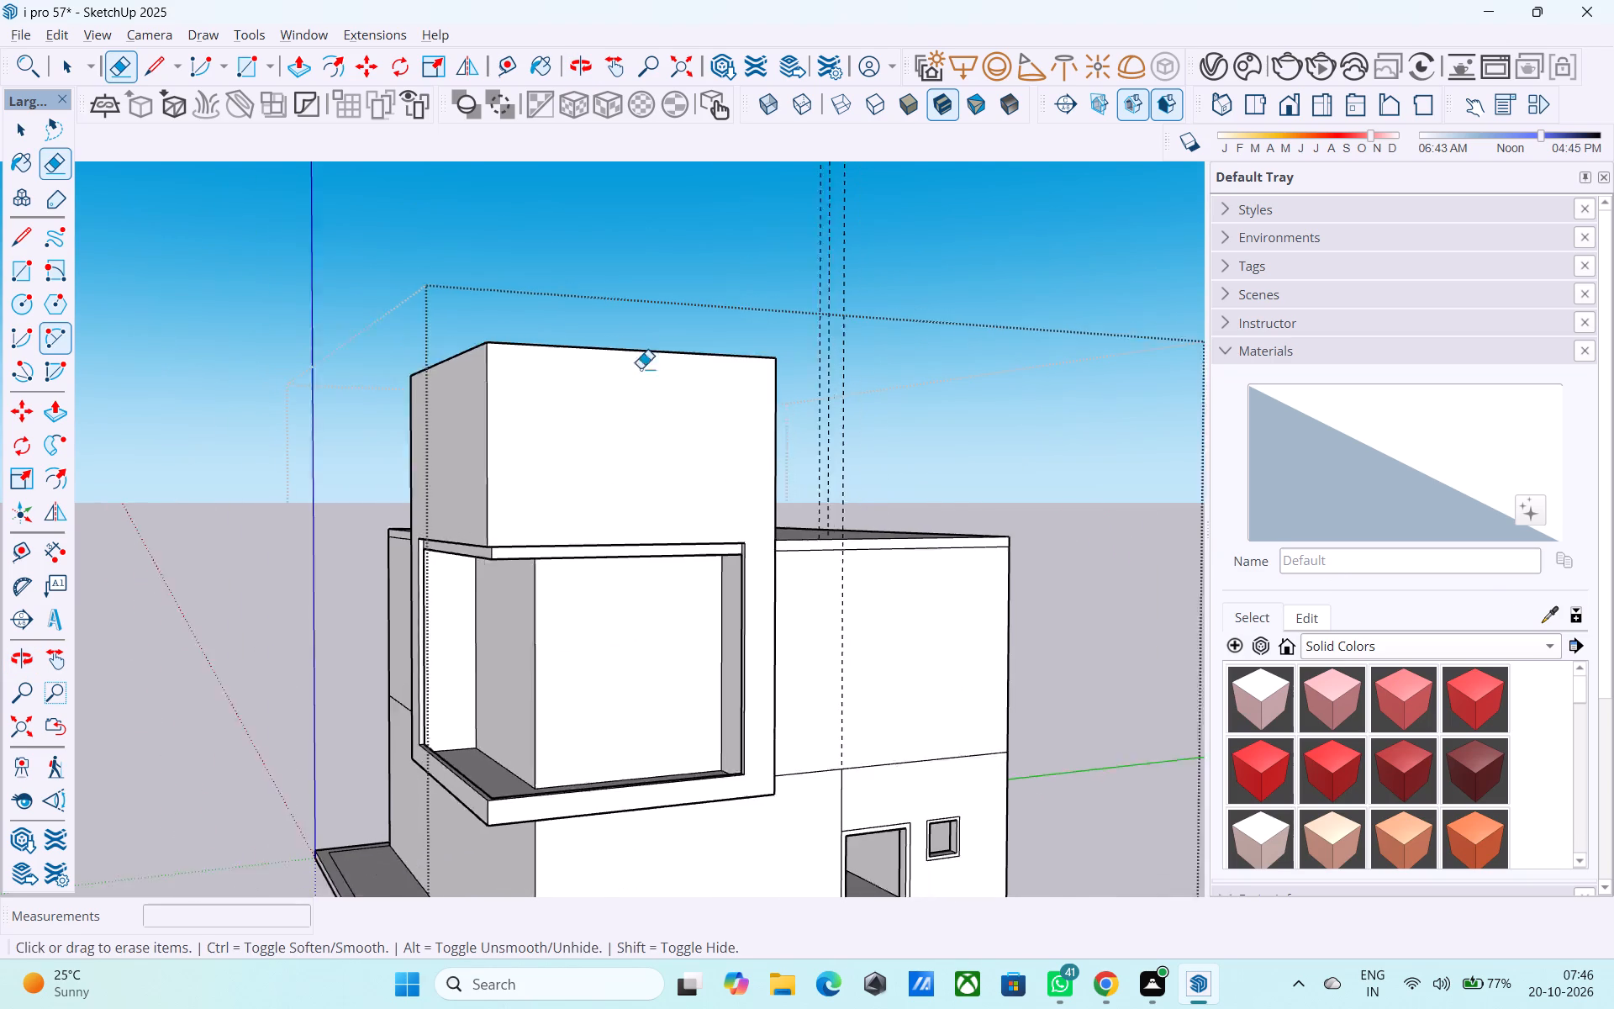
pyautogui.scroll(-1, 641, 368)
pyautogui.moveTo(619, 420); pyautogui.dragTo(612, 560, button='middle')
pyautogui.scroll(-6, 619, 421)
pyautogui.scroll(-4, 626, 320)
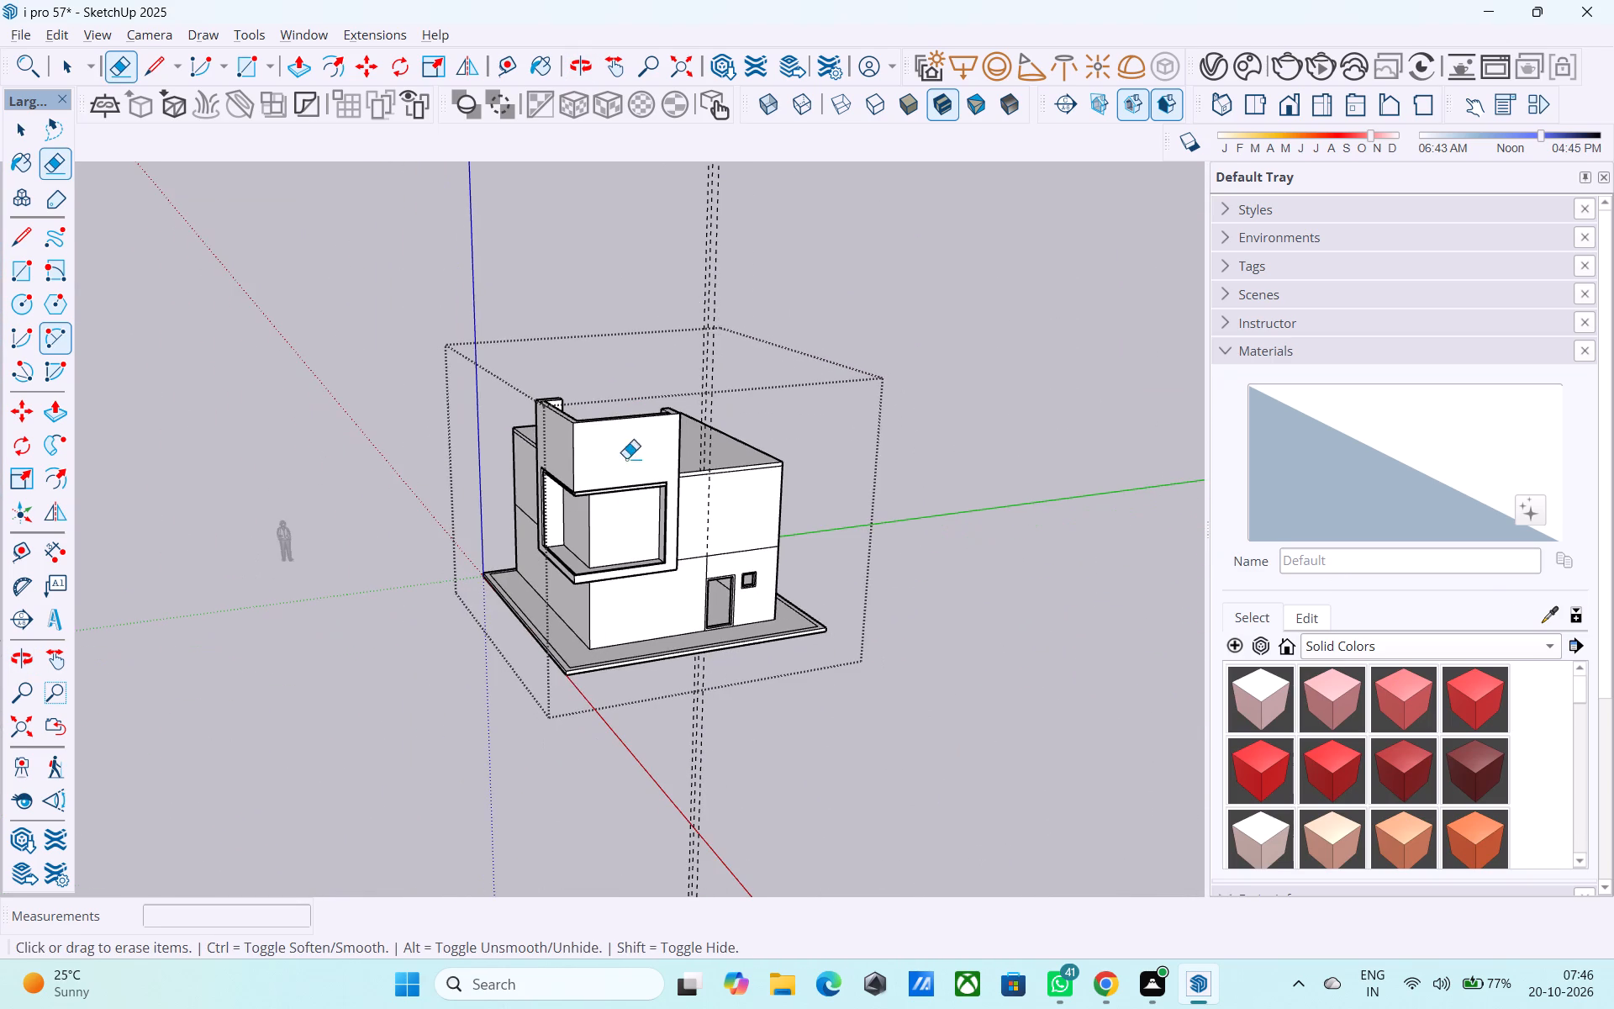
# Erase the stray notch edges on top of the corner volume's parapet, where the door-side wall meets its short return.
pyautogui.moveTo(585, 549); pyautogui.dragTo(701, 648, button='middle')
pyautogui.scroll(8, 693, 637)
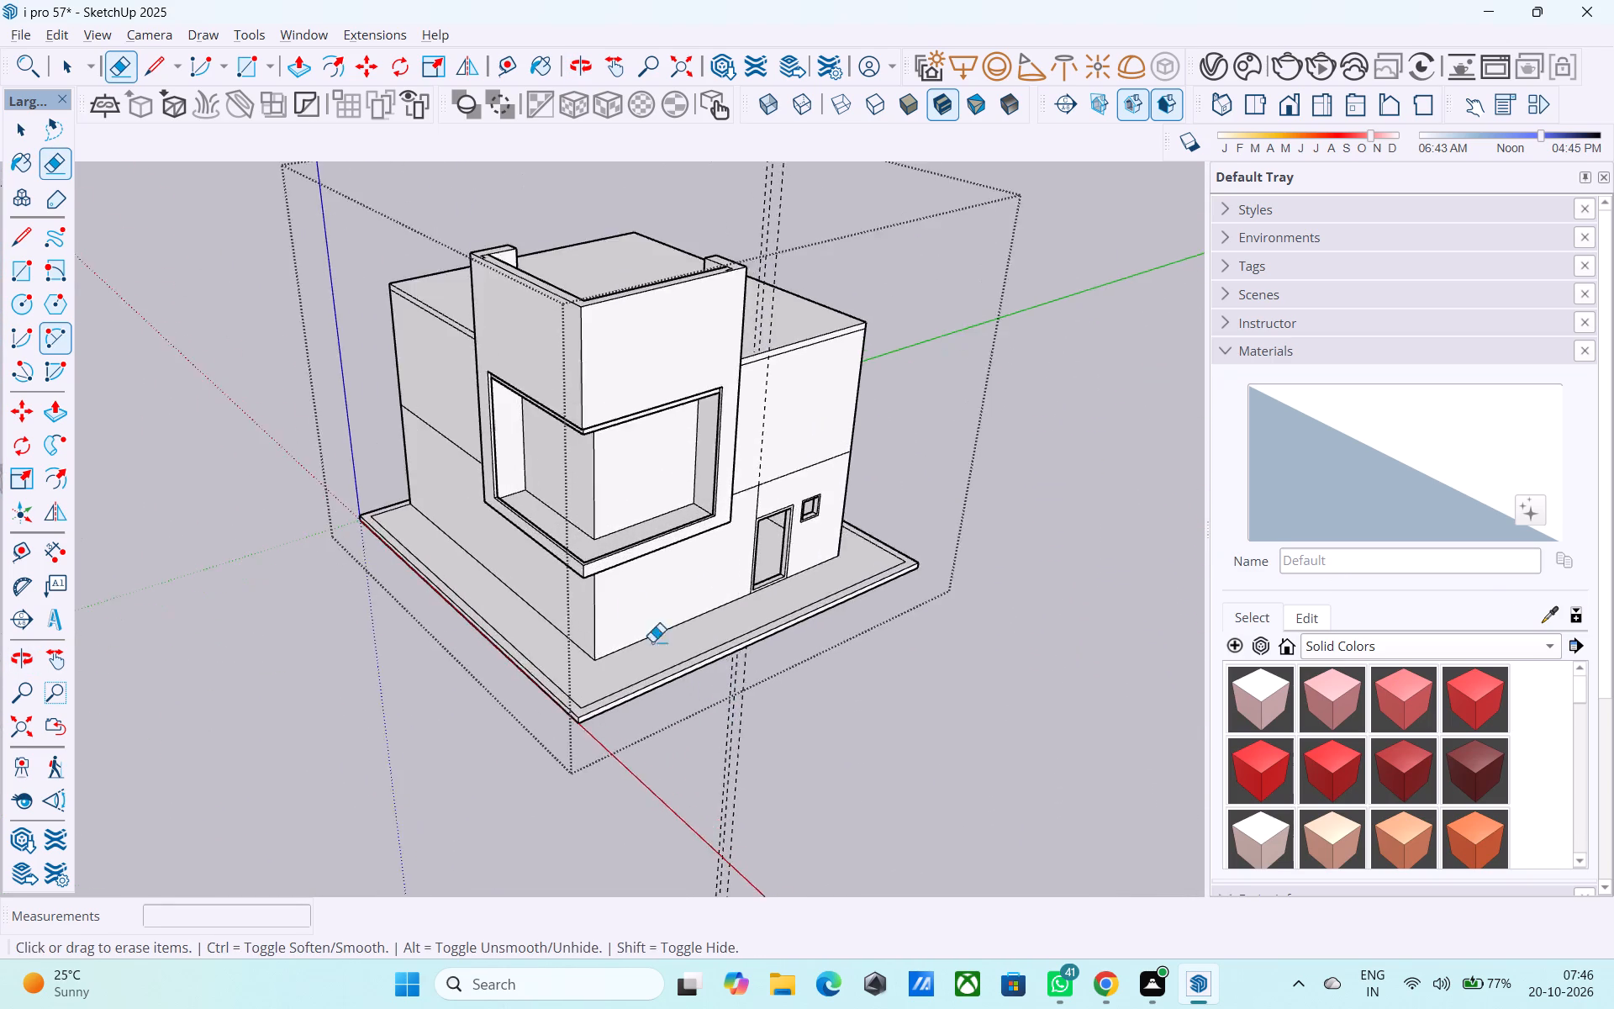
pyautogui.scroll(8, 652, 642)
pyautogui.moveTo(556, 407); pyautogui.dragTo(579, 619, button='middle')
pyautogui.scroll(1, 556, 407)
pyautogui.scroll(-10, 573, 603)
pyautogui.moveTo(575, 635); pyautogui.dragTo(581, 578, button='middle')
pyautogui.scroll(7, 840, 495)
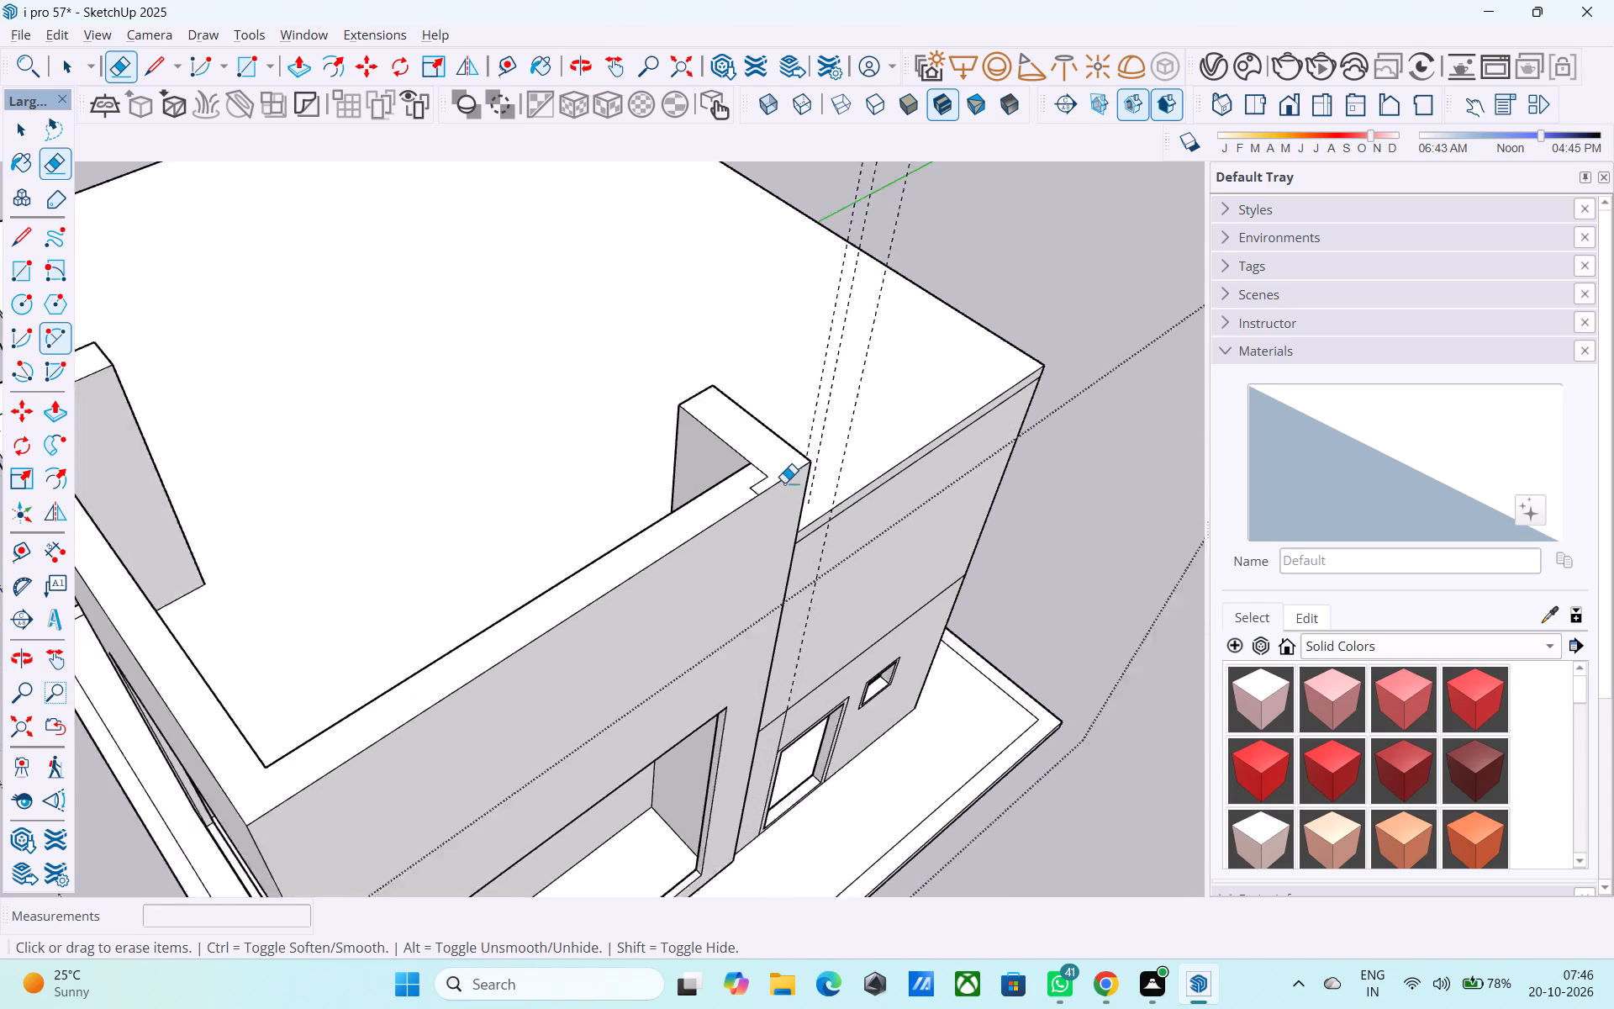
pyautogui.scroll(5, 784, 483)
pyautogui.click(761, 472)
pyautogui.click(733, 492)
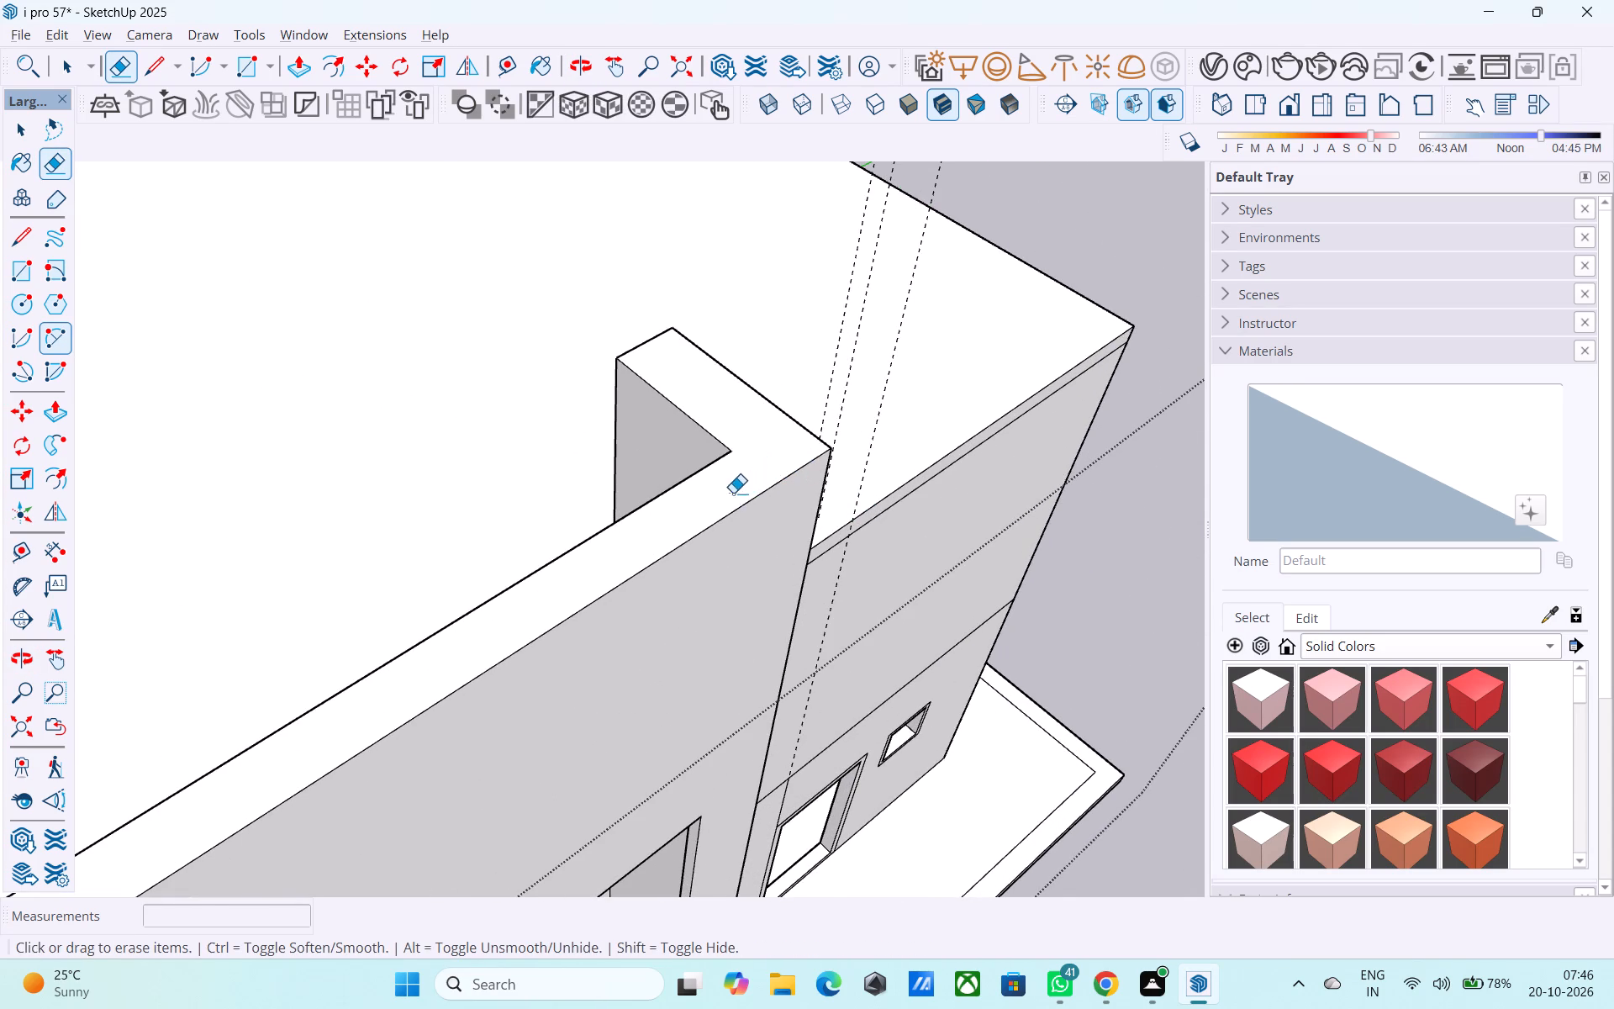
# Erase the stray notch edges on the parapet top at the opposite short return wall, away from the door side.
pyautogui.scroll(-5, 732, 489)
pyautogui.moveTo(732, 489); pyautogui.dragTo(889, 484, button='middle')
pyautogui.scroll(-6, 947, 469)
pyautogui.moveTo(691, 547); pyautogui.dragTo(748, 545, button='middle')
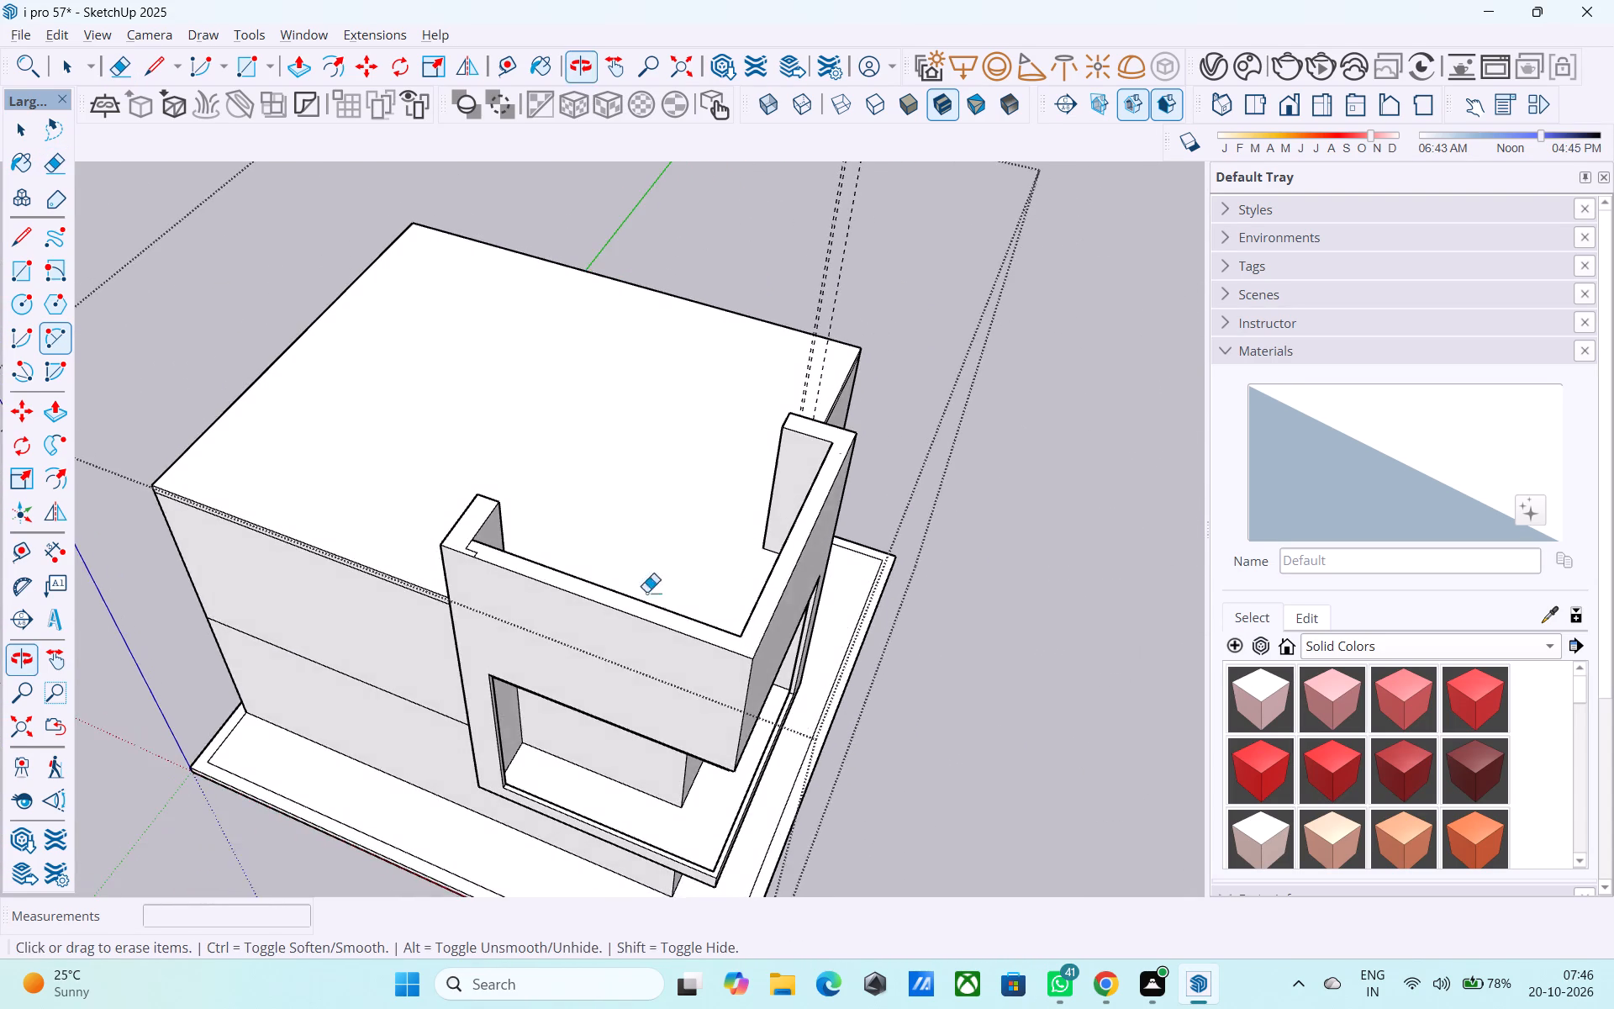
pyautogui.scroll(14, 549, 585)
pyautogui.moveTo(416, 530); pyautogui.dragTo(392, 511)
pyautogui.moveTo(387, 506); pyautogui.dragTo(361, 487)
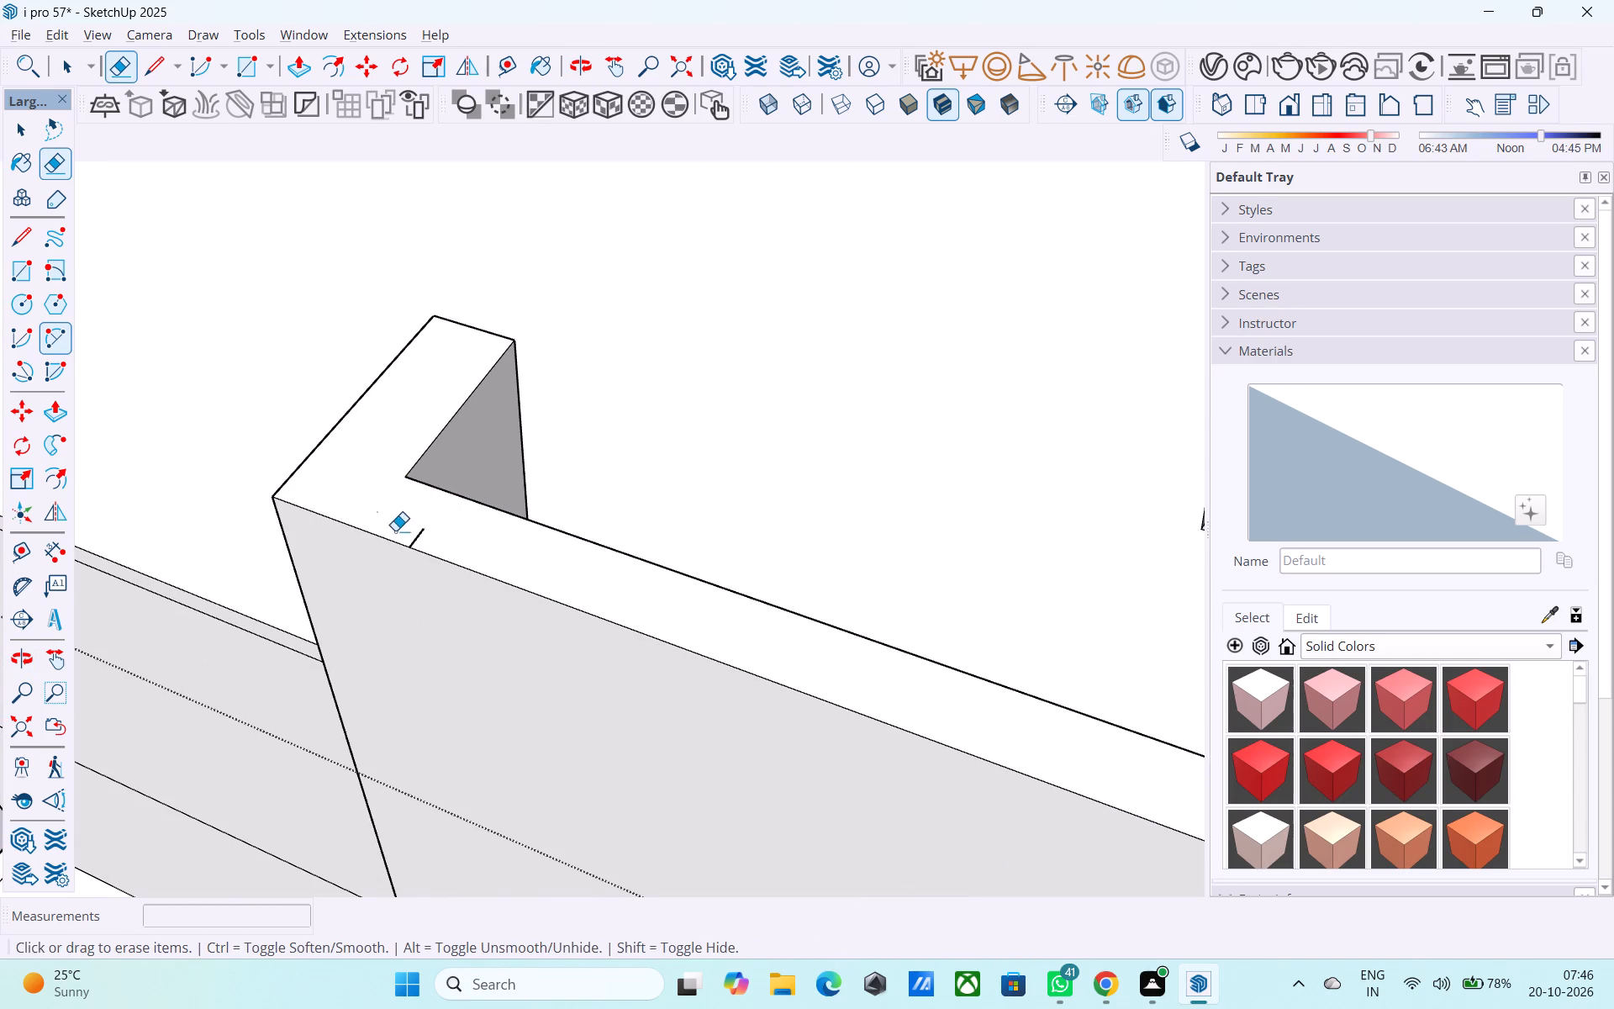
pyautogui.click(415, 536)
pyautogui.scroll(-2, 564, 536)
pyautogui.scroll(1, 565, 536)
pyautogui.scroll(-6, 565, 536)
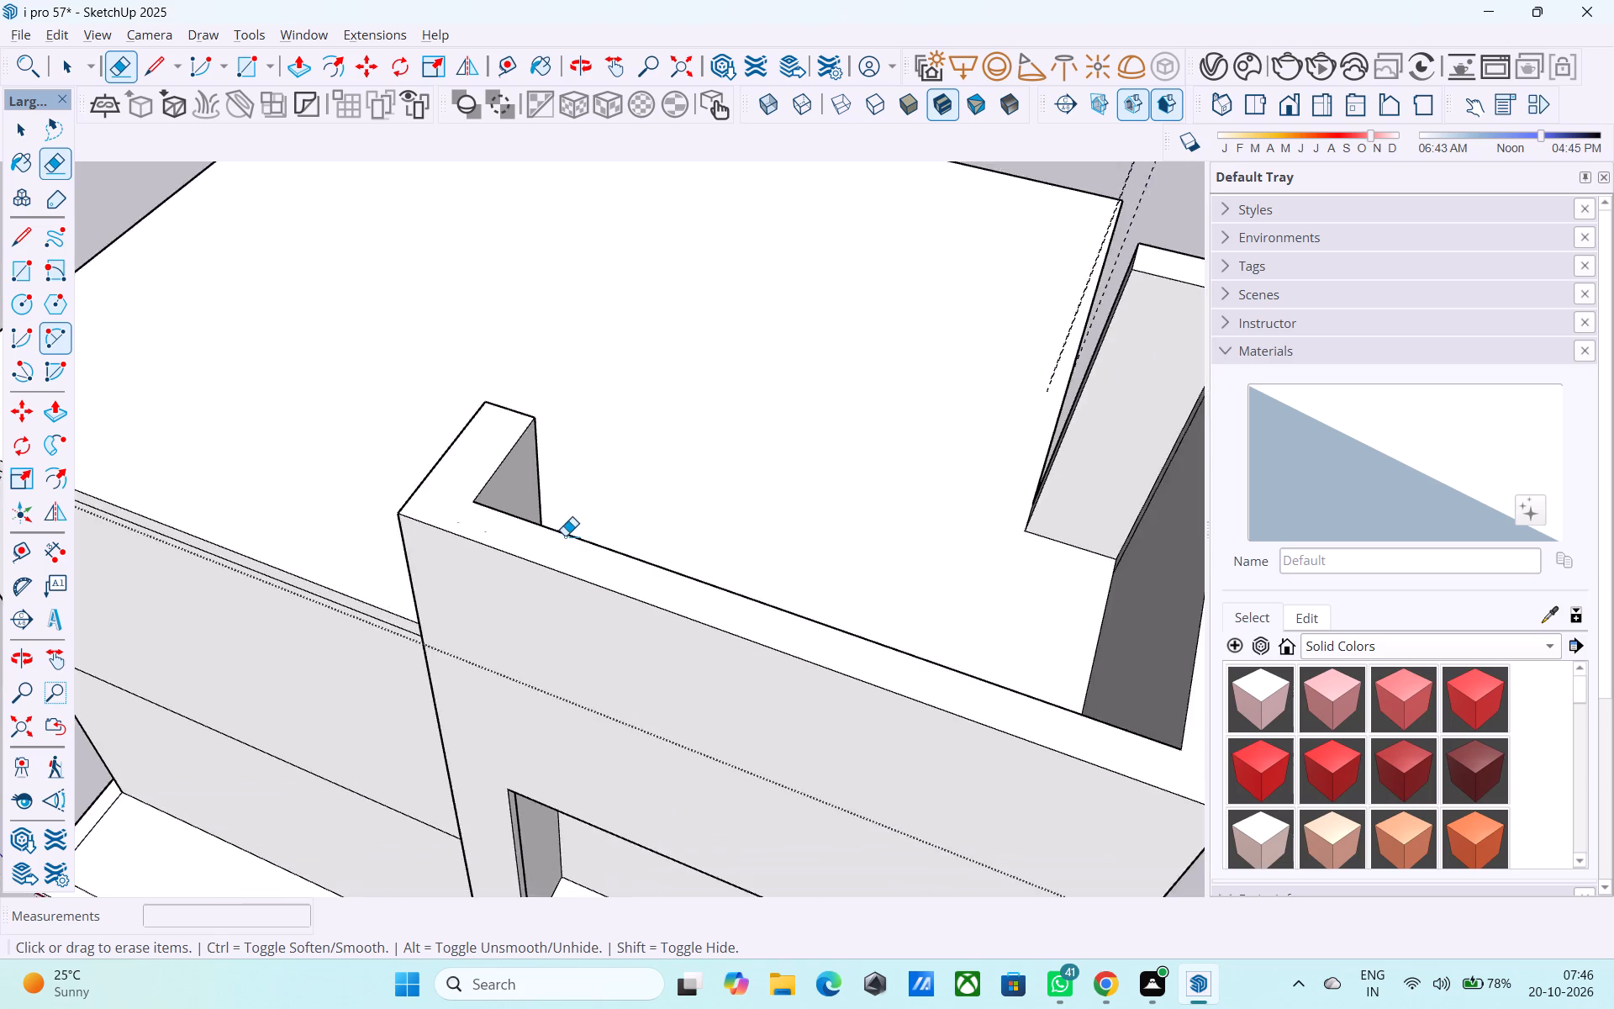
# Examine the corner volume and its recessed opening from below, both sides and close up at the sill lip.
pyautogui.scroll(-12, 565, 536)
pyautogui.moveTo(620, 584); pyautogui.dragTo(609, 383, button='middle')
pyautogui.scroll(5, 584, 281)
pyautogui.moveTo(588, 304); pyautogui.dragTo(539, 258, button='middle')
pyautogui.moveTo(571, 368); pyautogui.dragTo(545, 313, button='middle')
pyautogui.scroll(1, 551, 320)
pyautogui.moveTo(601, 482); pyautogui.dragTo(539, 440, button='middle')
pyautogui.moveTo(692, 489); pyautogui.dragTo(609, 436, button='middle')
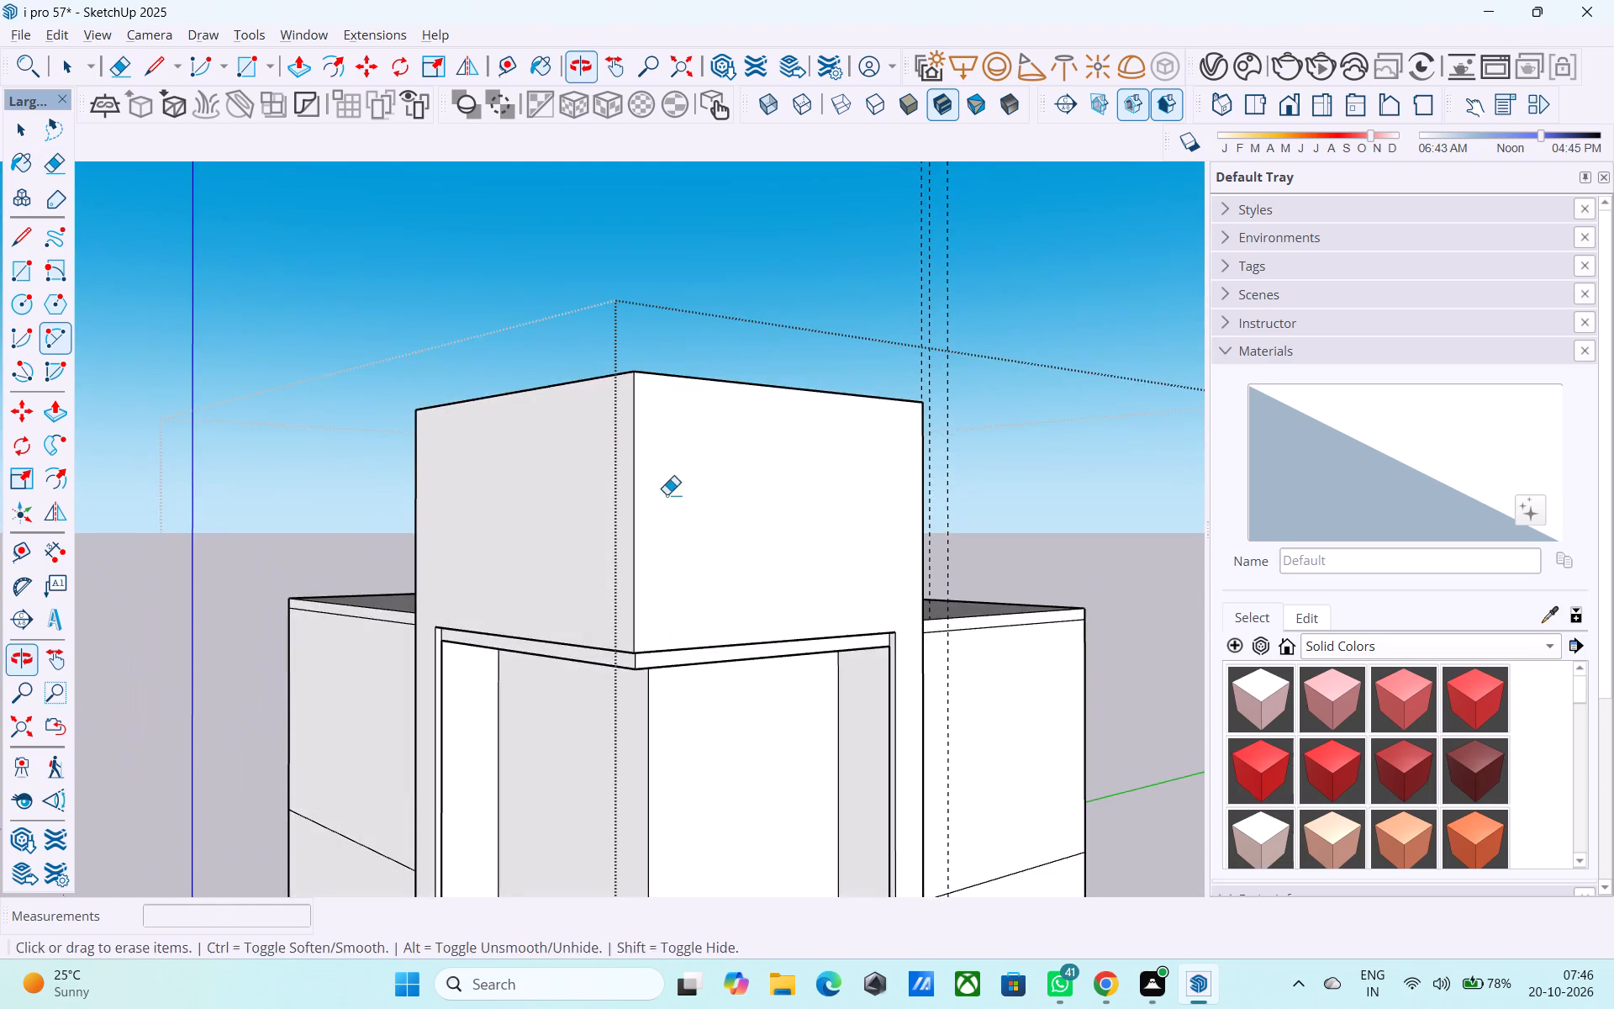
pyautogui.moveTo(669, 498); pyautogui.dragTo(617, 463, button='middle')
pyautogui.scroll(-3, 637, 489)
pyautogui.moveTo(645, 467); pyautogui.dragTo(672, 409, button='middle')
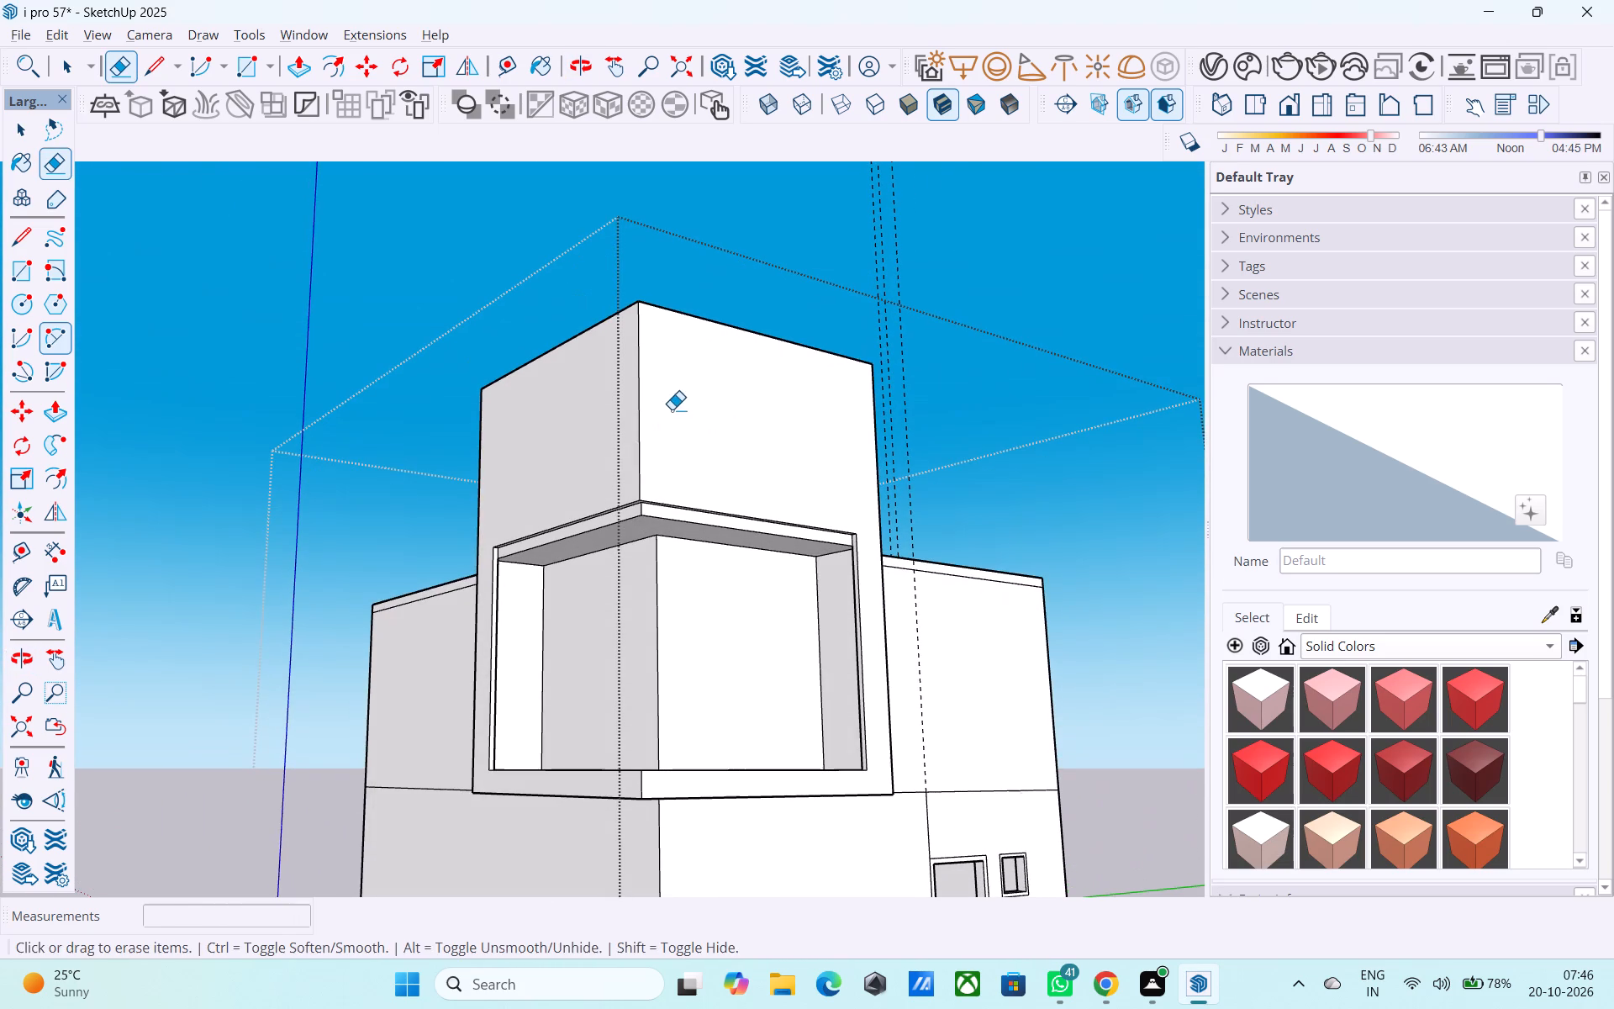
pyautogui.moveTo(681, 414); pyautogui.dragTo(685, 392, button='middle')
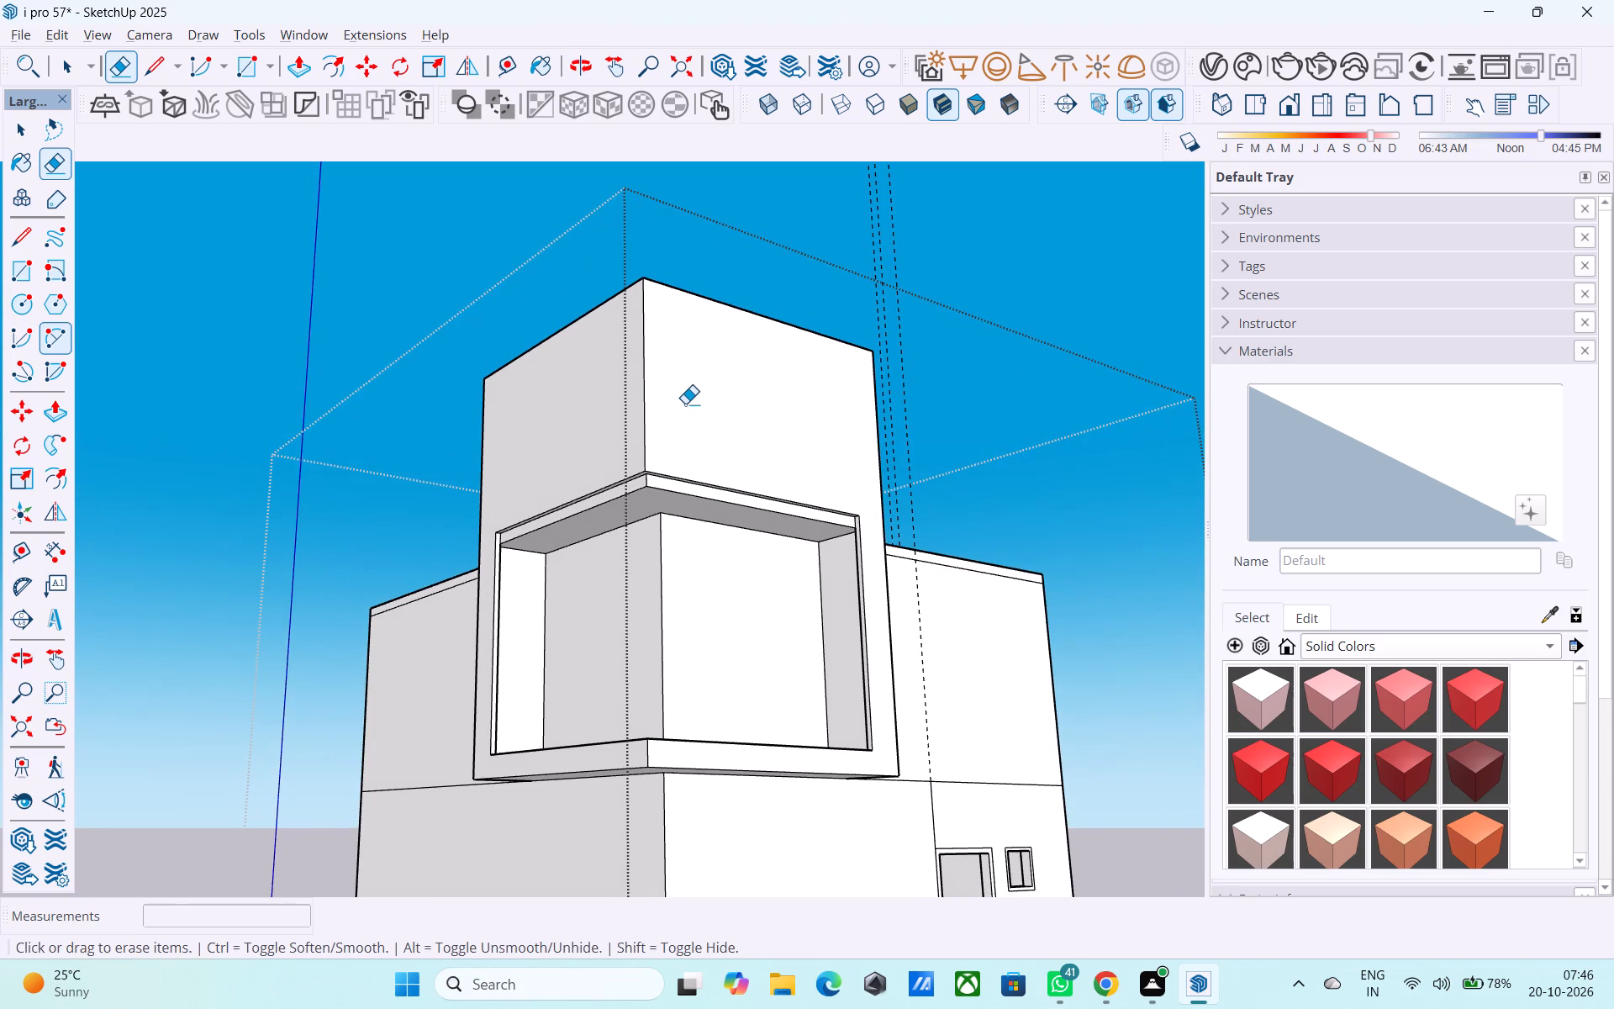
pyautogui.scroll(-3, 685, 404)
pyautogui.moveTo(684, 404); pyautogui.dragTo(678, 365, button='middle')
pyautogui.scroll(4, 589, 421)
pyautogui.moveTo(630, 450); pyautogui.dragTo(667, 415, button='middle')
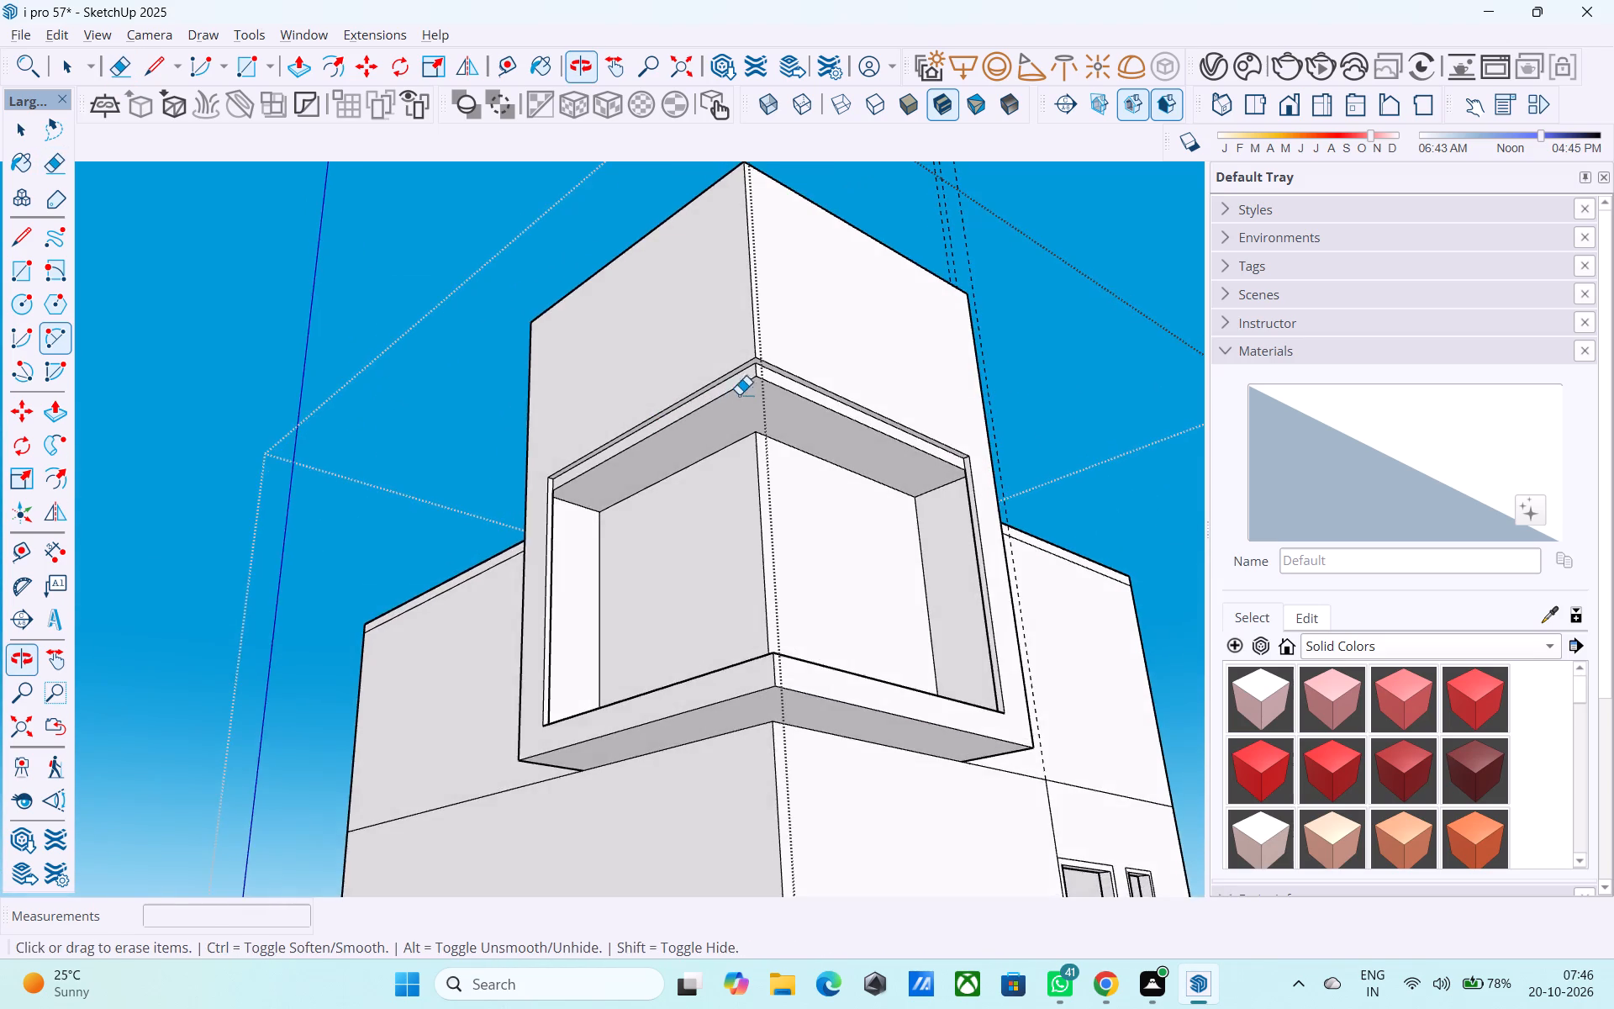
pyautogui.scroll(4, 757, 390)
pyautogui.moveTo(768, 383); pyautogui.dragTo(529, 512, button='middle')
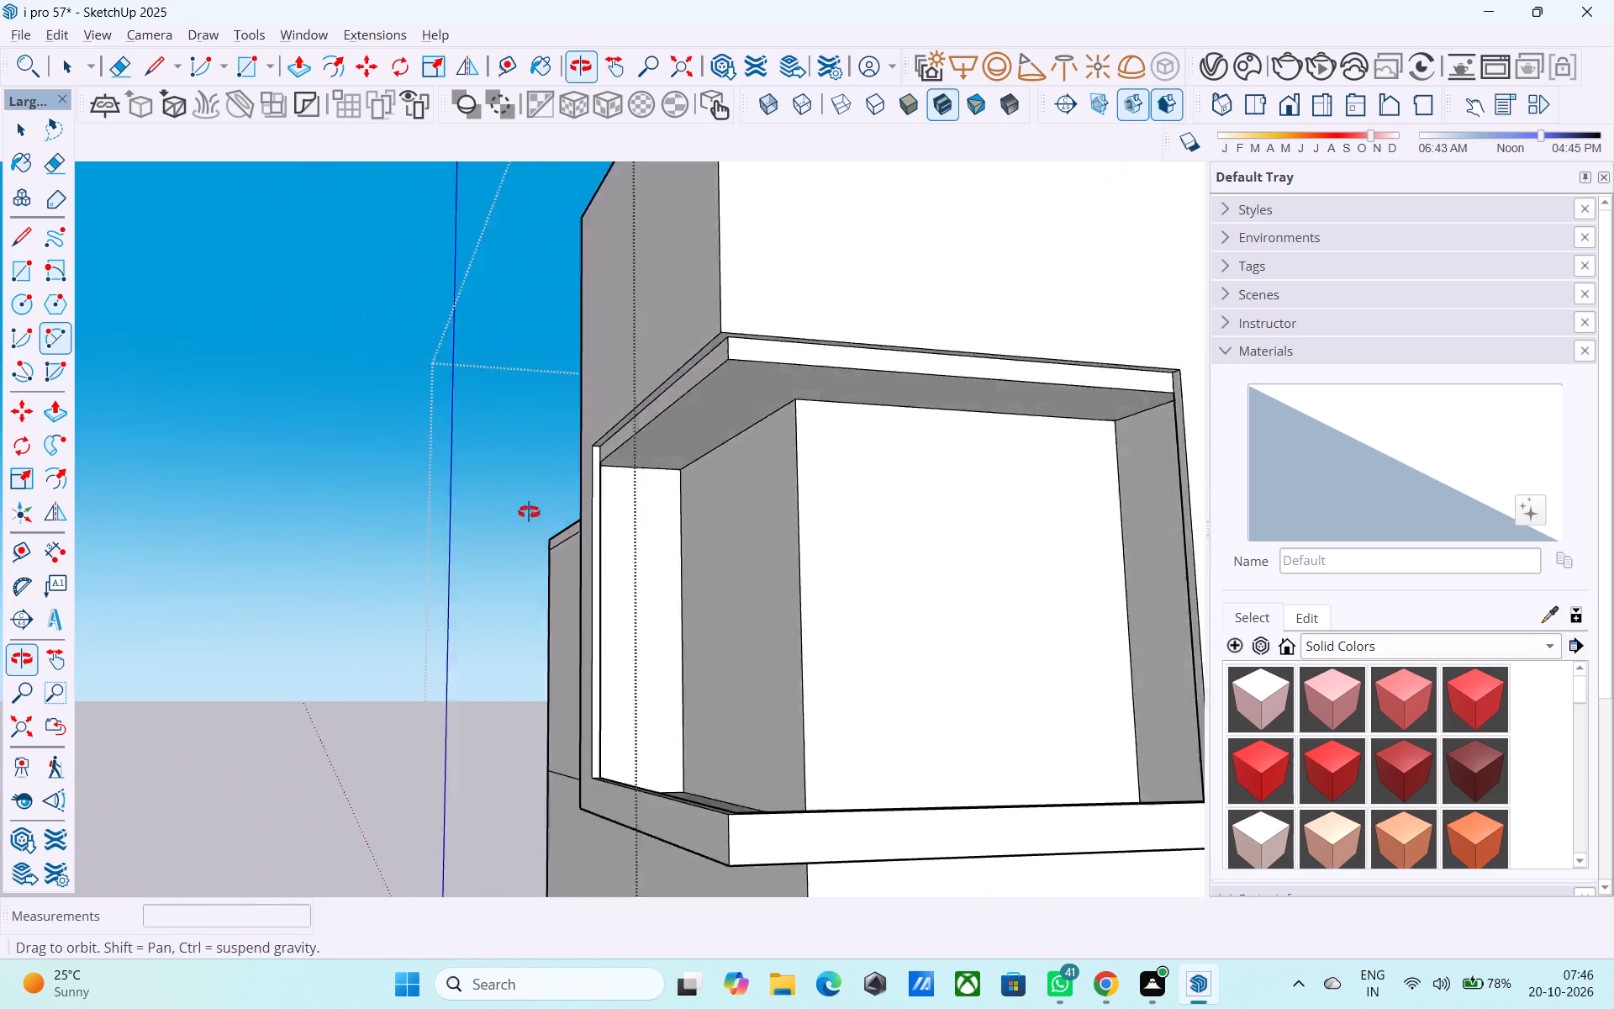
pyautogui.moveTo(529, 512); pyautogui.dragTo(879, 592, button='middle')
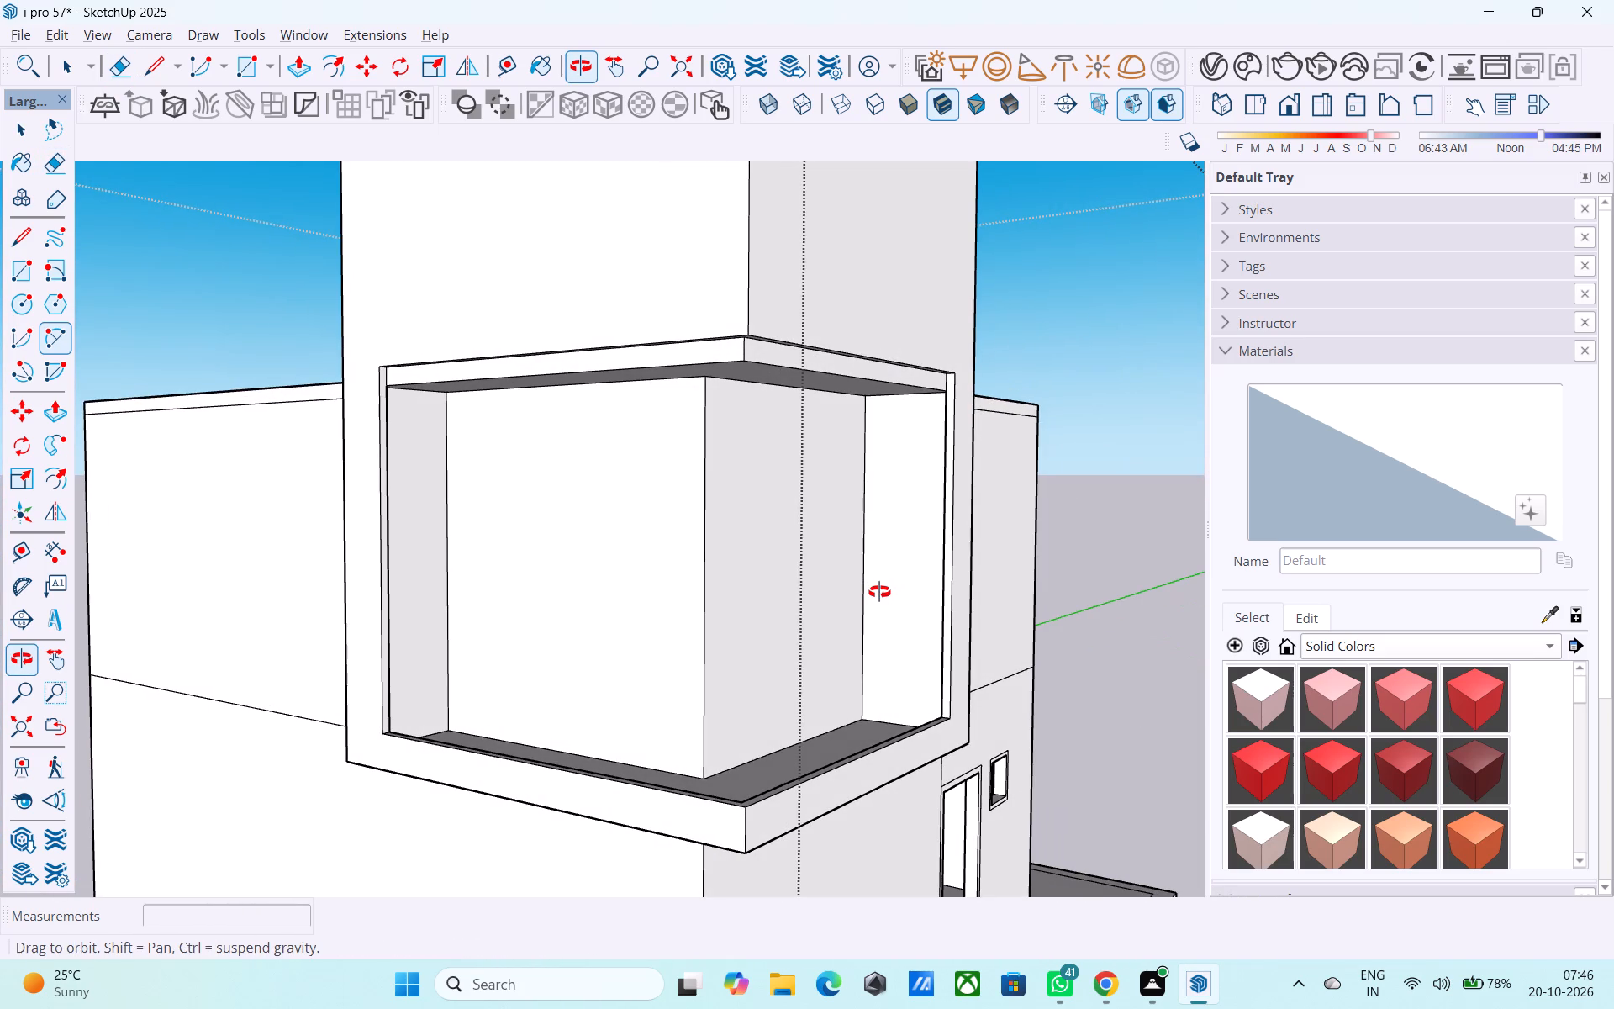
pyautogui.moveTo(879, 592); pyautogui.dragTo(741, 702, button='middle')
pyautogui.scroll(-2, 602, 756)
pyautogui.moveTo(590, 752); pyautogui.dragTo(482, 878, button='middle')
pyautogui.moveTo(442, 800); pyautogui.dragTo(513, 661, button='middle')
pyautogui.scroll(8, 440, 721)
pyautogui.moveTo(409, 743); pyautogui.dragTo(218, 714, button='middle')
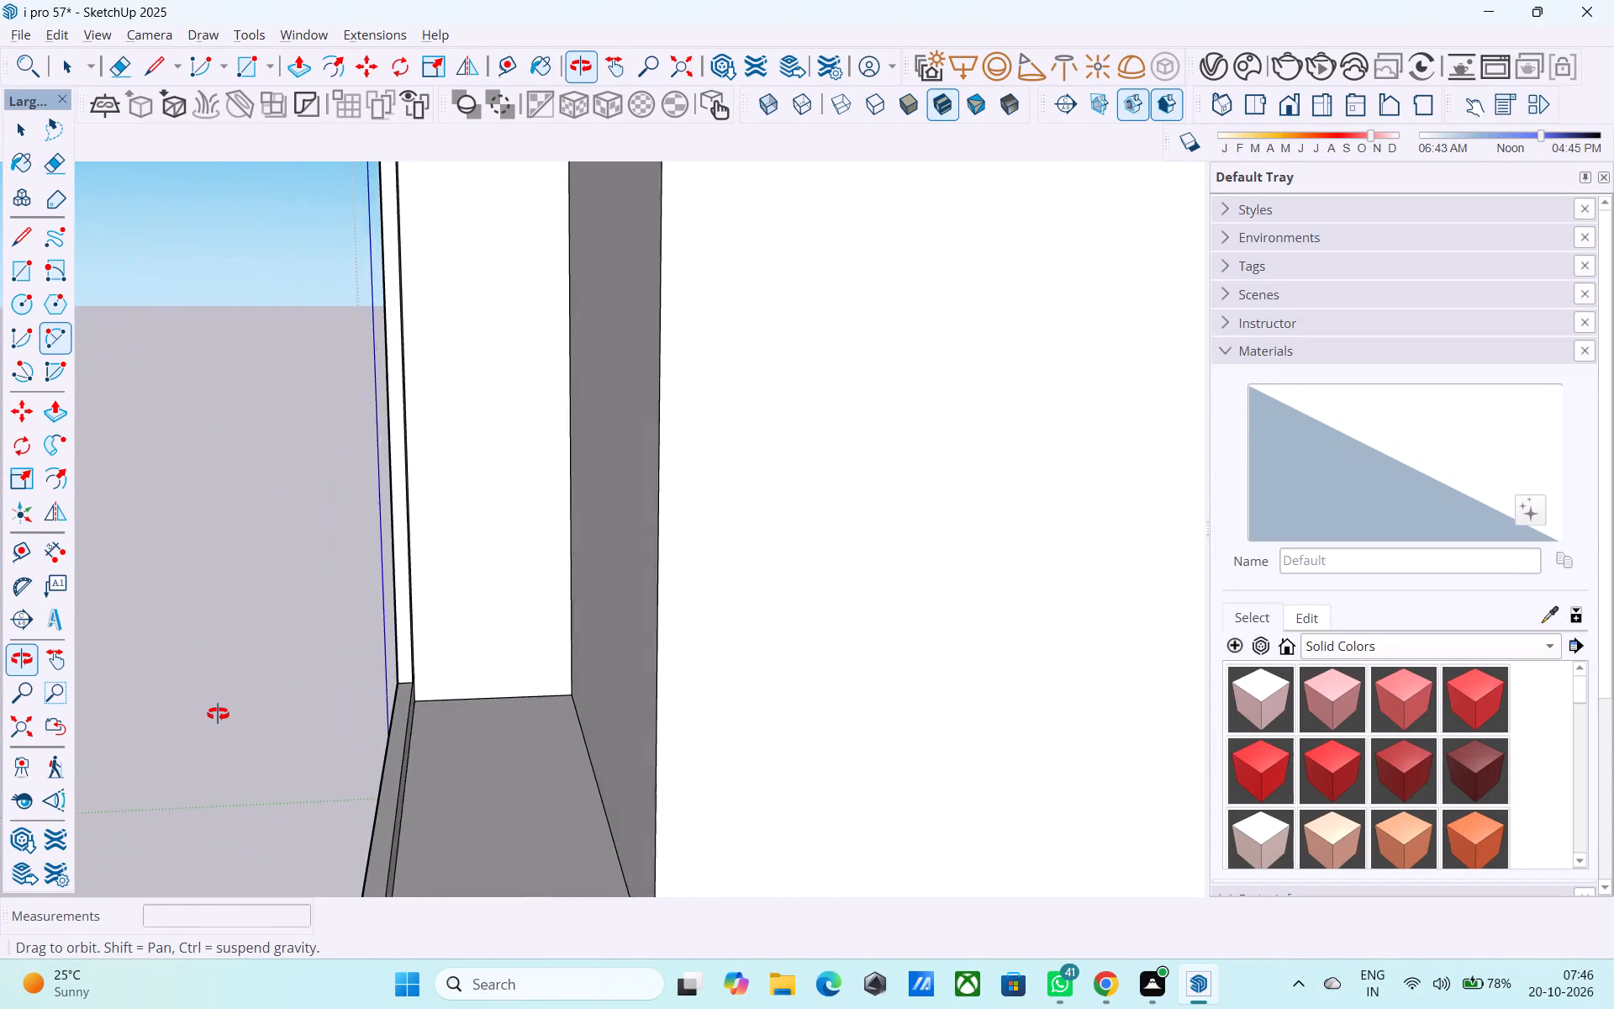
pyautogui.moveTo(218, 714); pyautogui.dragTo(252, 690, button='middle')
pyautogui.scroll(-8, 429, 590)
pyautogui.scroll(5, 426, 622)
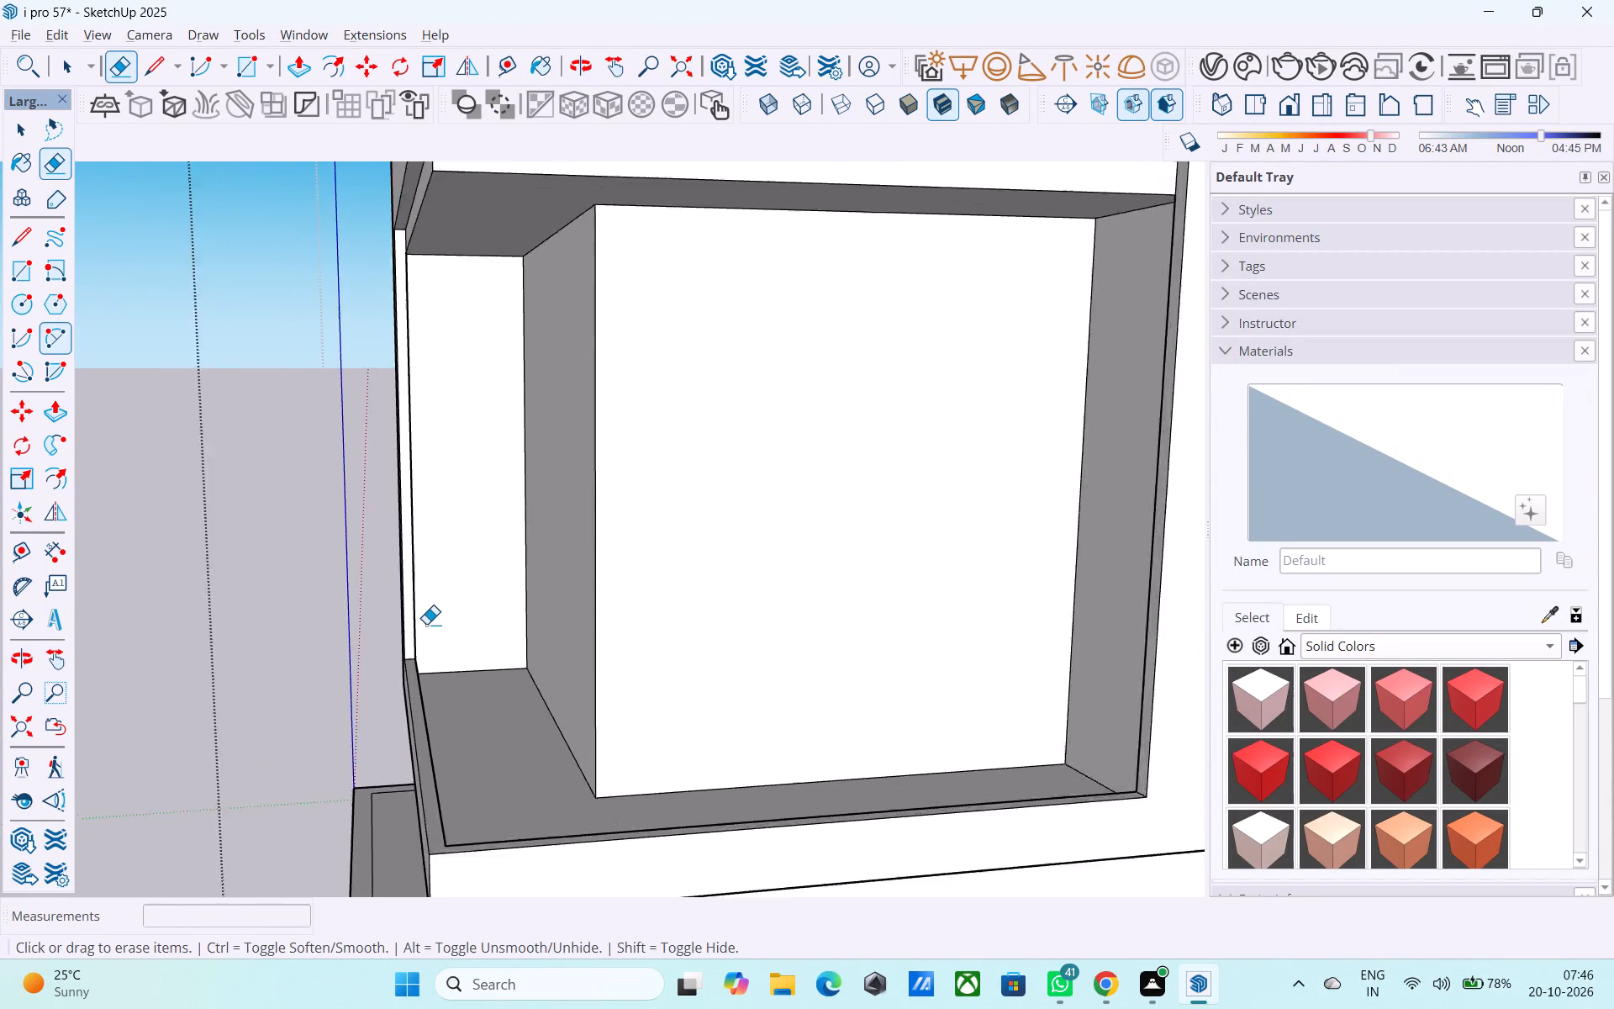
pyautogui.moveTo(406, 676); pyautogui.dragTo(371, 668, button='middle')
pyautogui.scroll(4, 404, 676)
pyautogui.scroll(-5, 414, 647)
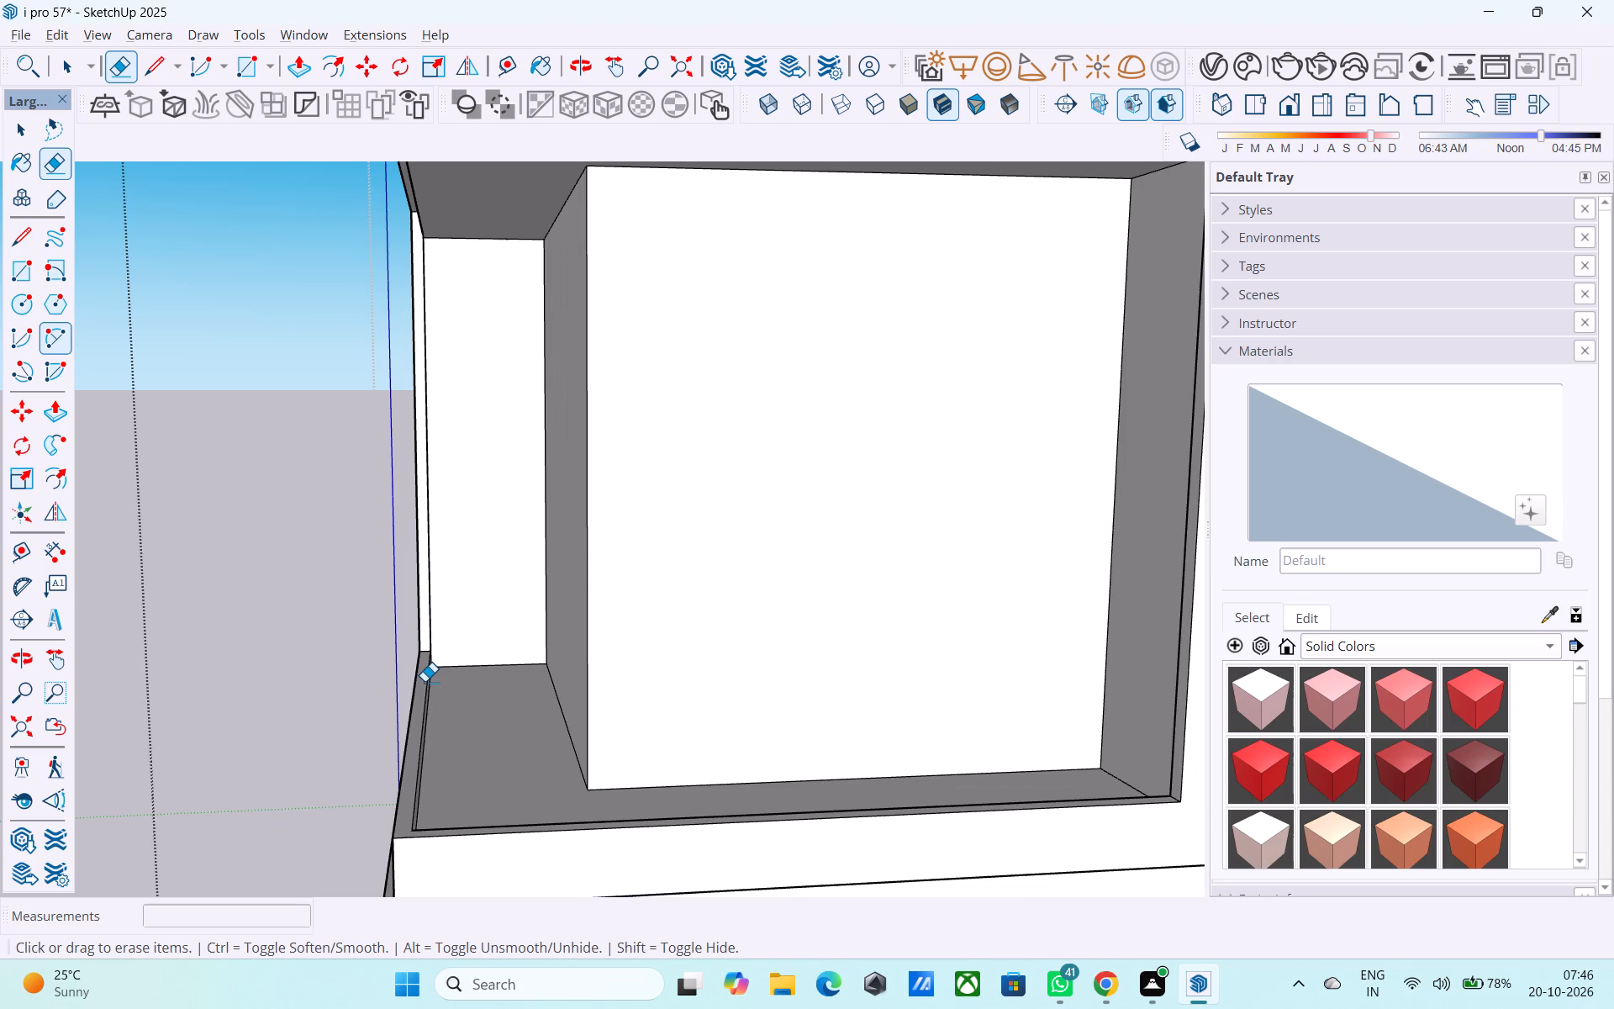
# Push/Pull the inner face of the opening's sill lip 3" inward on the side away from the door facade.
pyautogui.press('space')
pyautogui.moveTo(425, 689); pyautogui.dragTo(399, 636, button='middle')
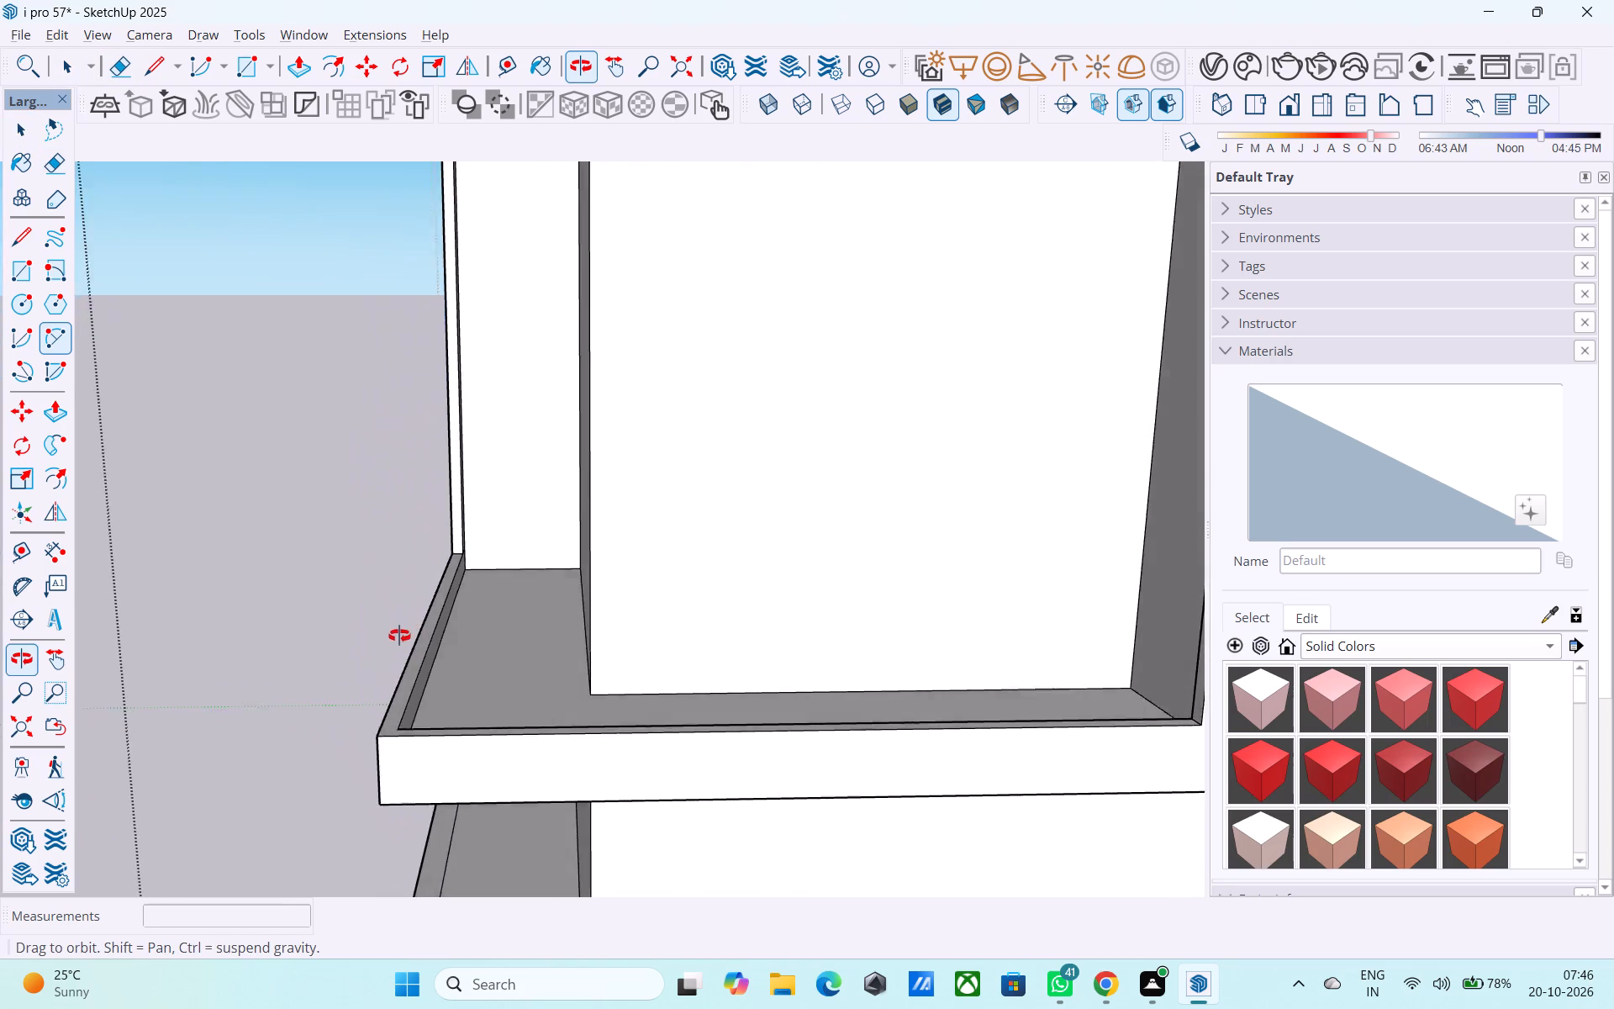
pyautogui.moveTo(399, 636); pyautogui.dragTo(424, 670, button='middle')
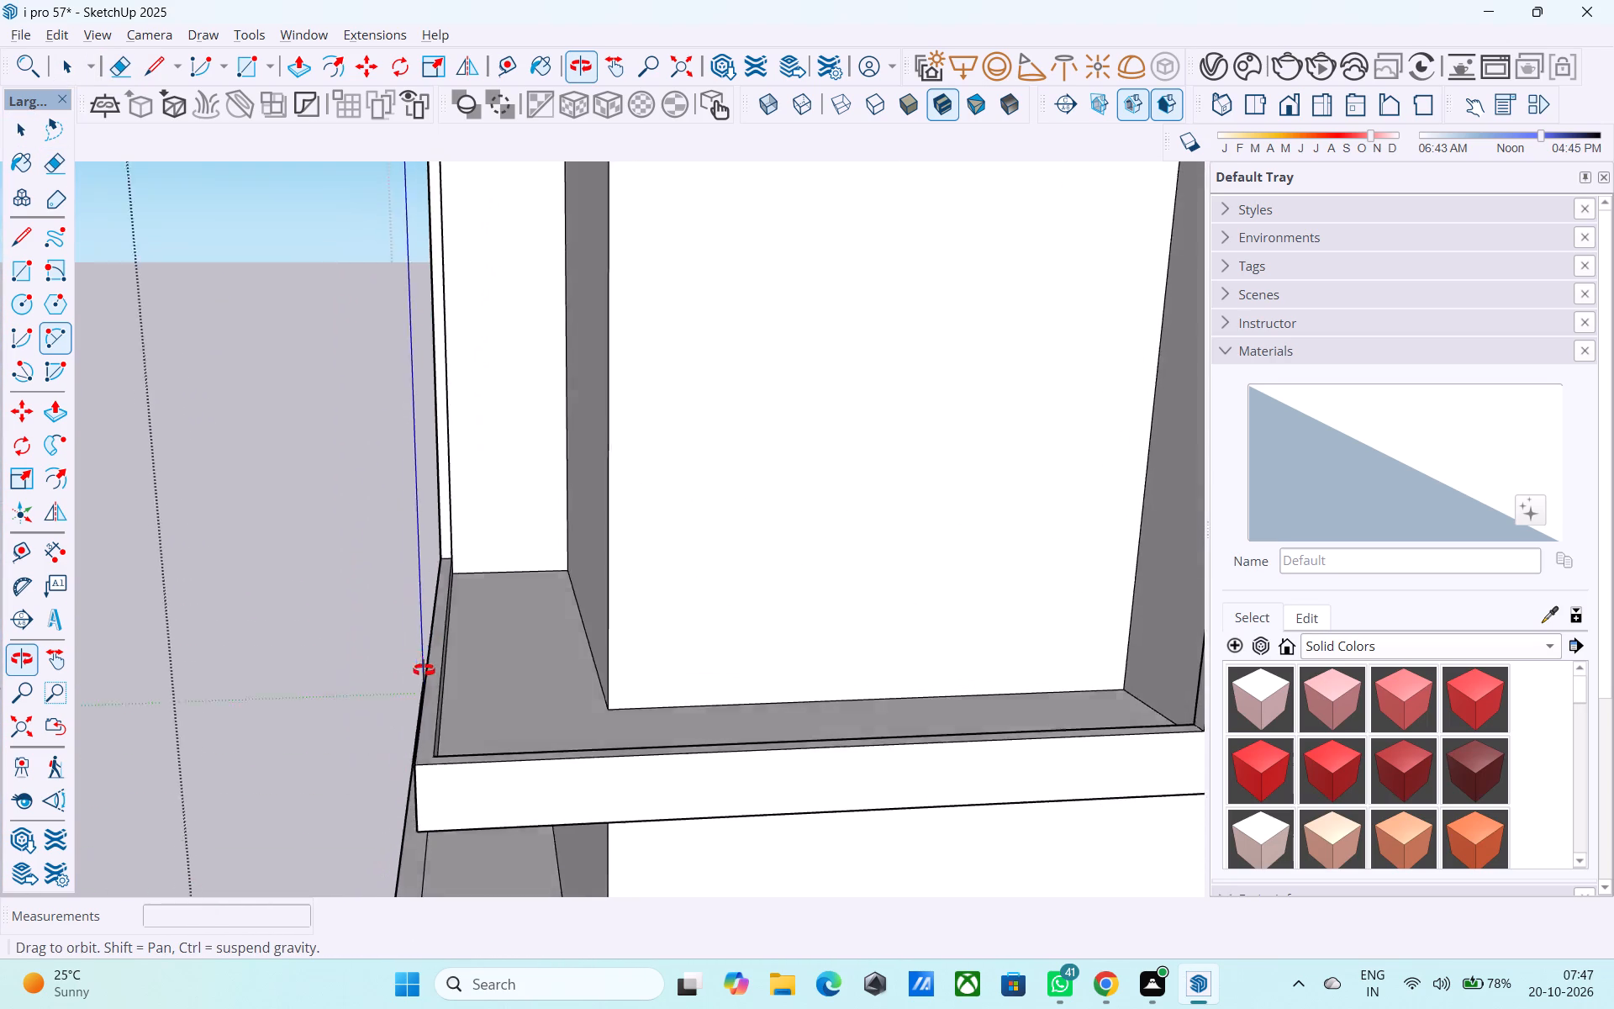
pyautogui.moveTo(424, 670); pyautogui.dragTo(416, 701, button='middle')
pyautogui.scroll(-2, 419, 706)
pyautogui.moveTo(419, 706); pyautogui.dragTo(1104, 827, button='middle')
pyautogui.moveTo(772, 634); pyautogui.dragTo(847, 557, button='middle')
pyautogui.moveTo(847, 557); pyautogui.dragTo(817, 563, button='middle')
pyautogui.scroll(3, 874, 480)
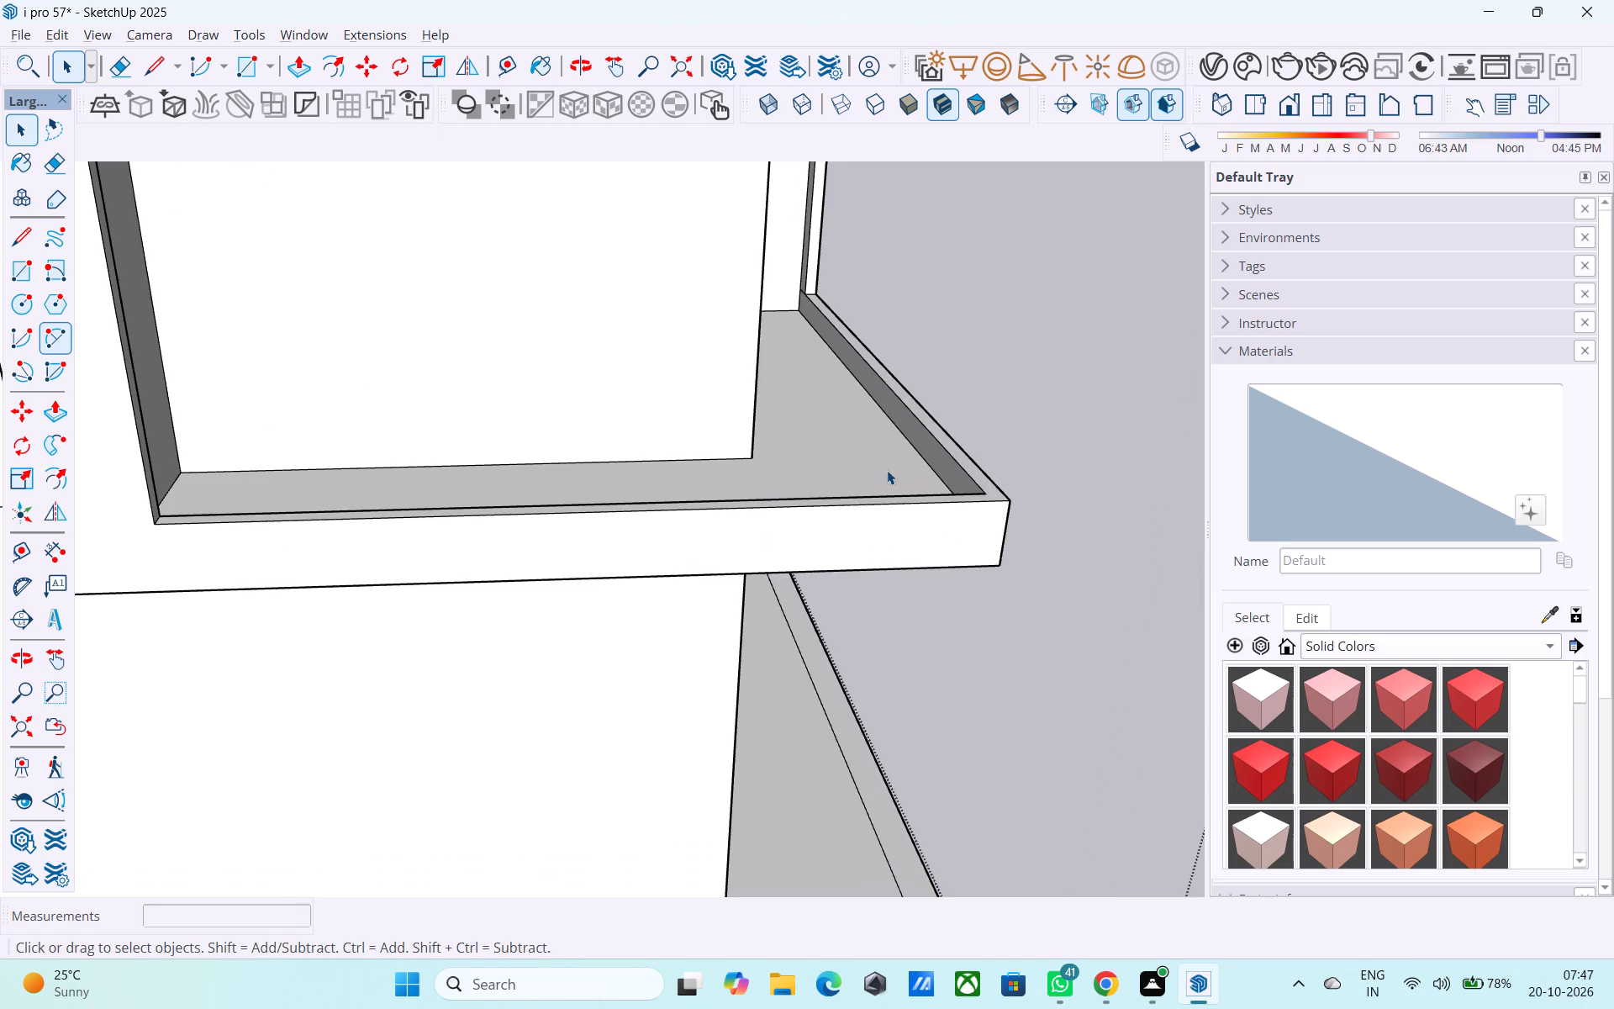
pyautogui.moveTo(861, 483); pyautogui.dragTo(1, 528, button='middle')
pyautogui.moveTo(686, 745); pyautogui.dragTo(561, 654, button='middle')
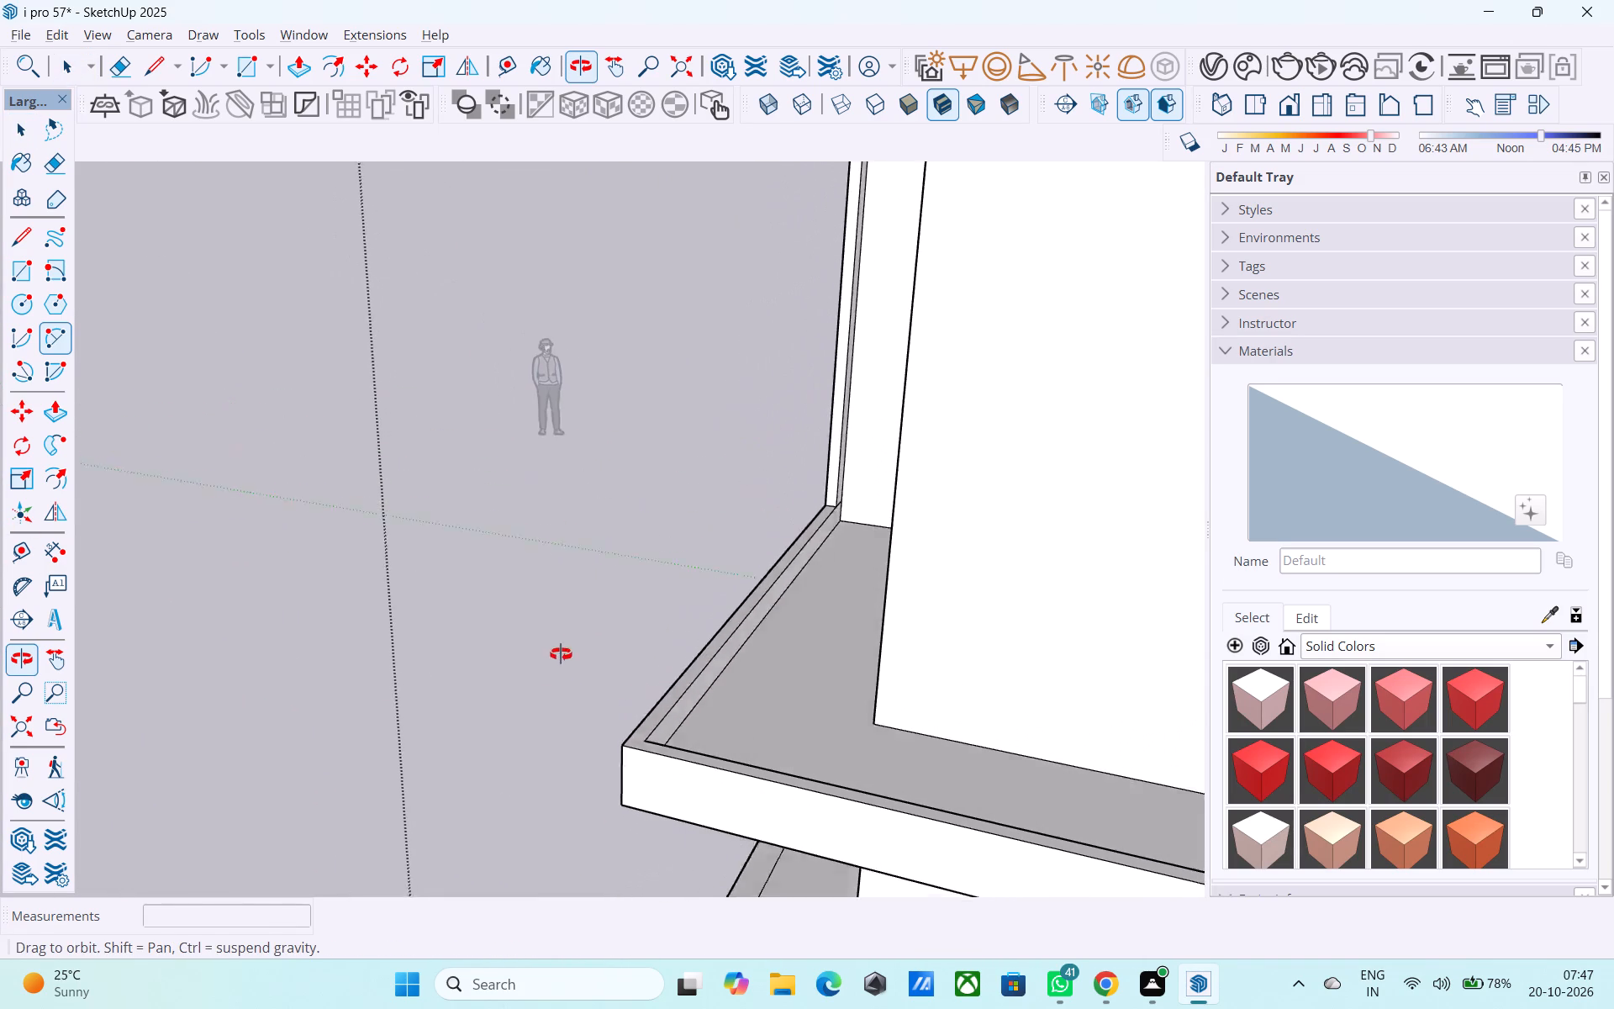
pyautogui.moveTo(561, 654); pyautogui.dragTo(578, 673, button='middle')
pyautogui.scroll(6, 677, 723)
pyautogui.click(677, 707)
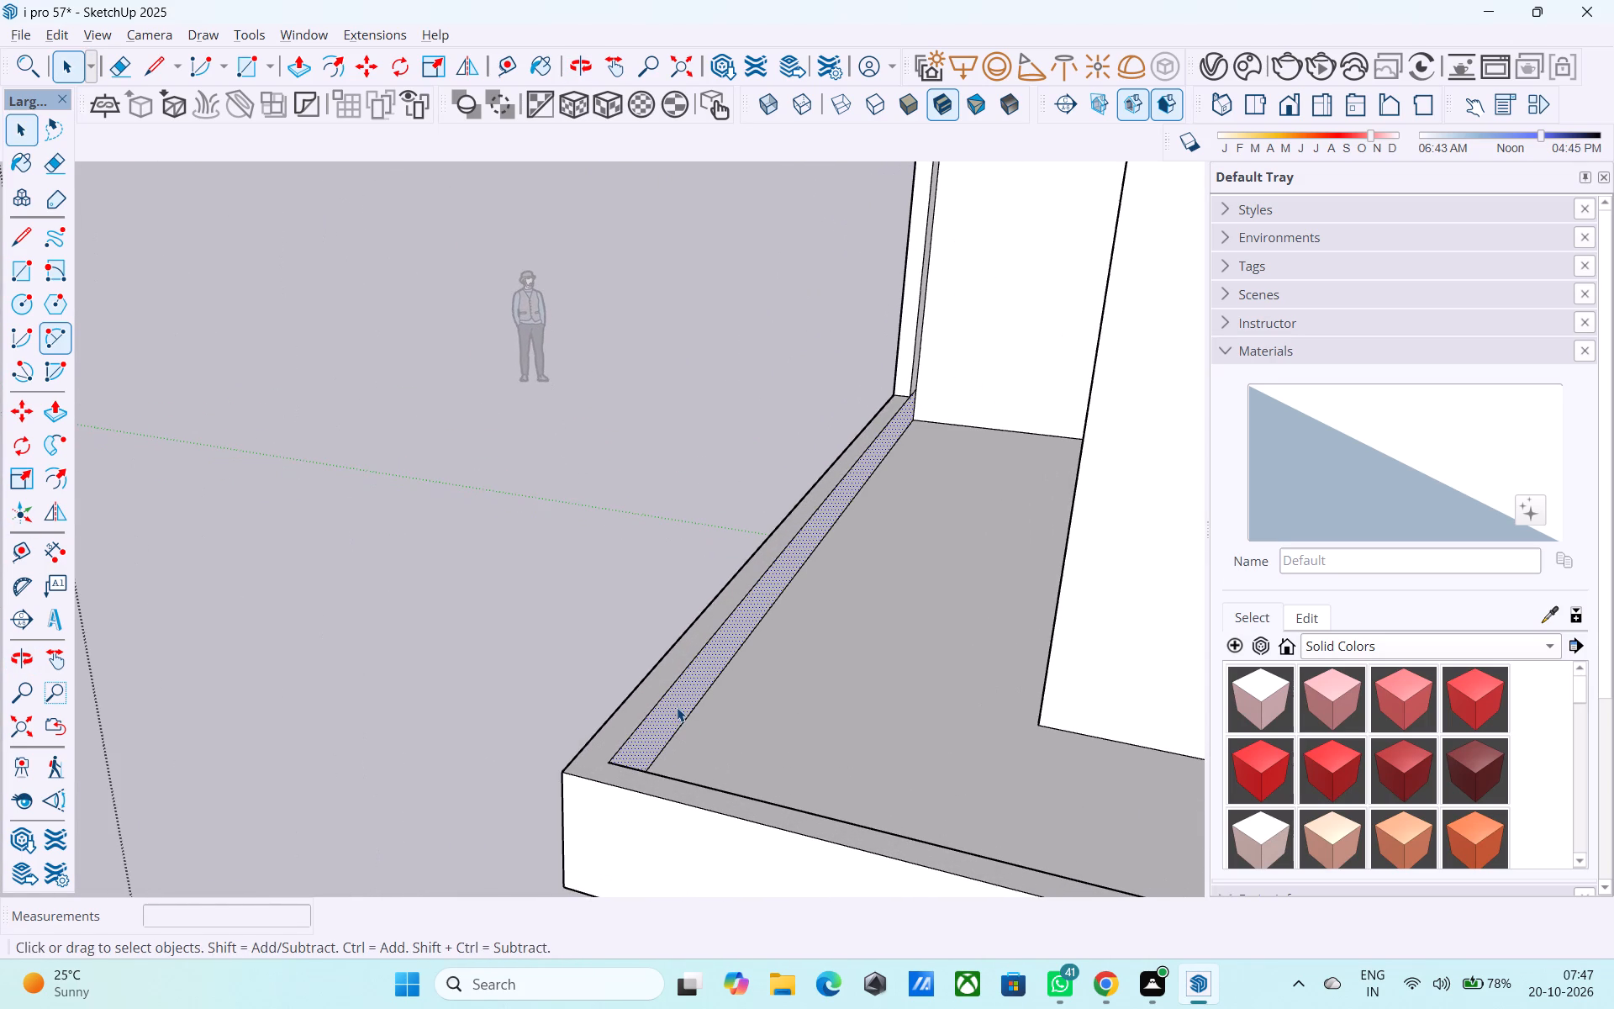
pyautogui.press('p')
pyautogui.click(677, 707)
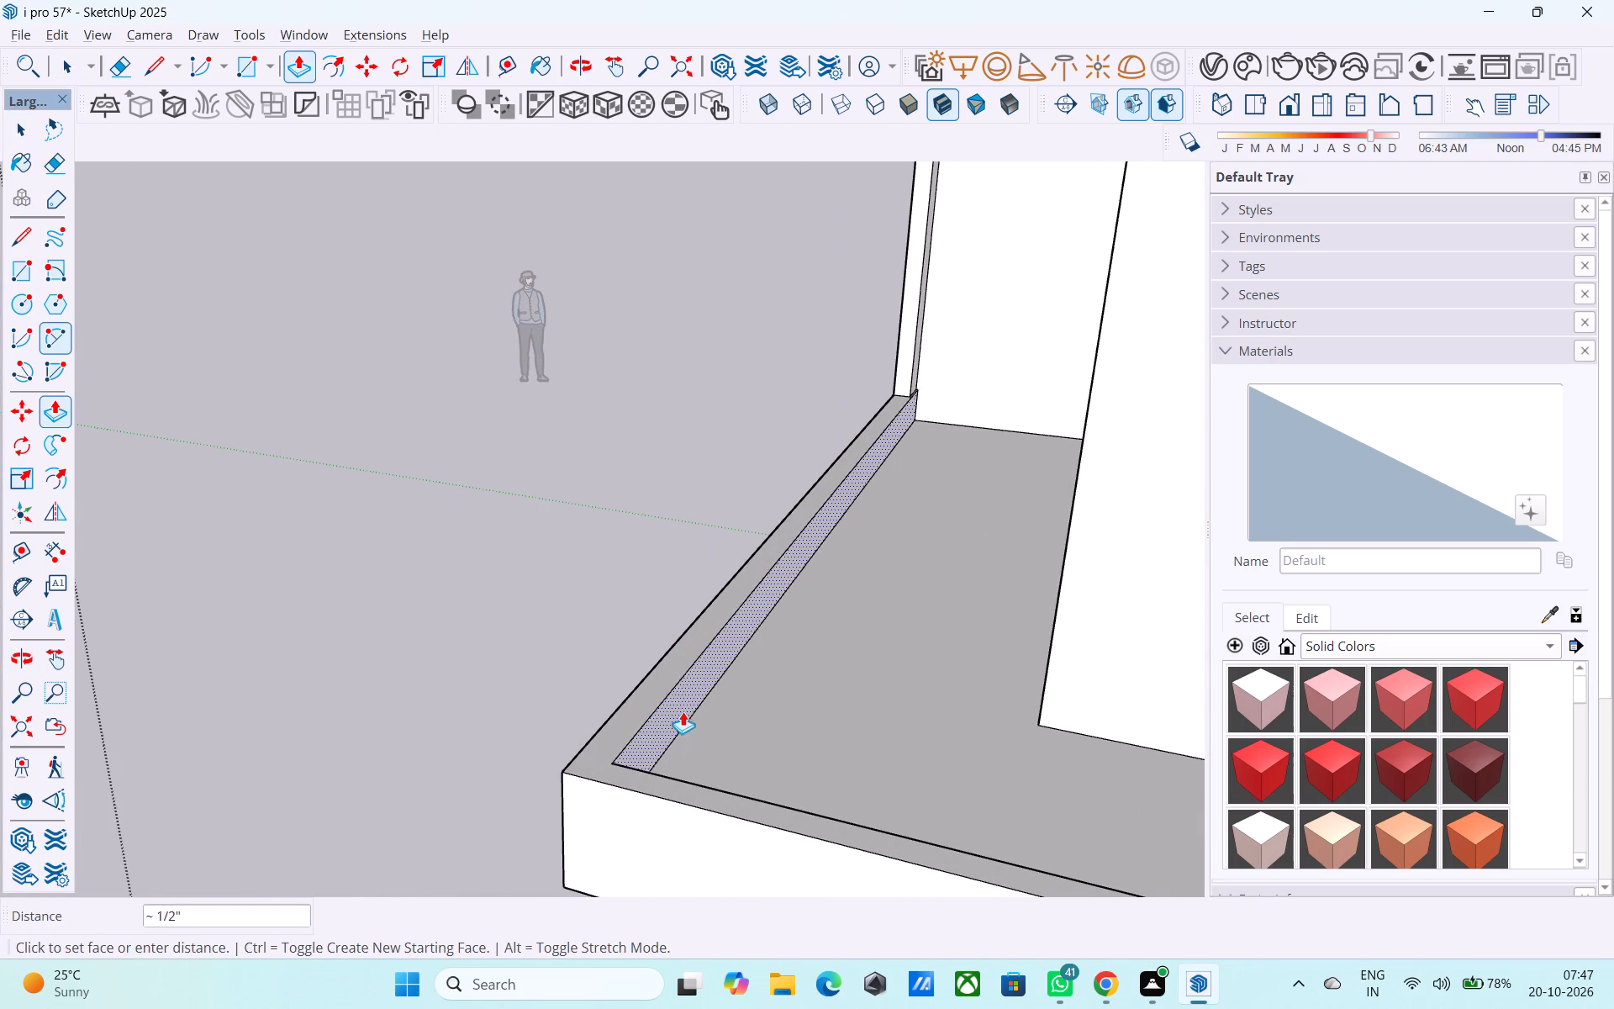
pyautogui.write('3"')
pyautogui.press('Return')
# Repeat the 3" Push/Pull on the inner face of the opening's sill lip along the door facade.
pyautogui.scroll(-7, 680, 582)
pyautogui.moveTo(645, 567); pyautogui.dragTo(744, 635, button='middle')
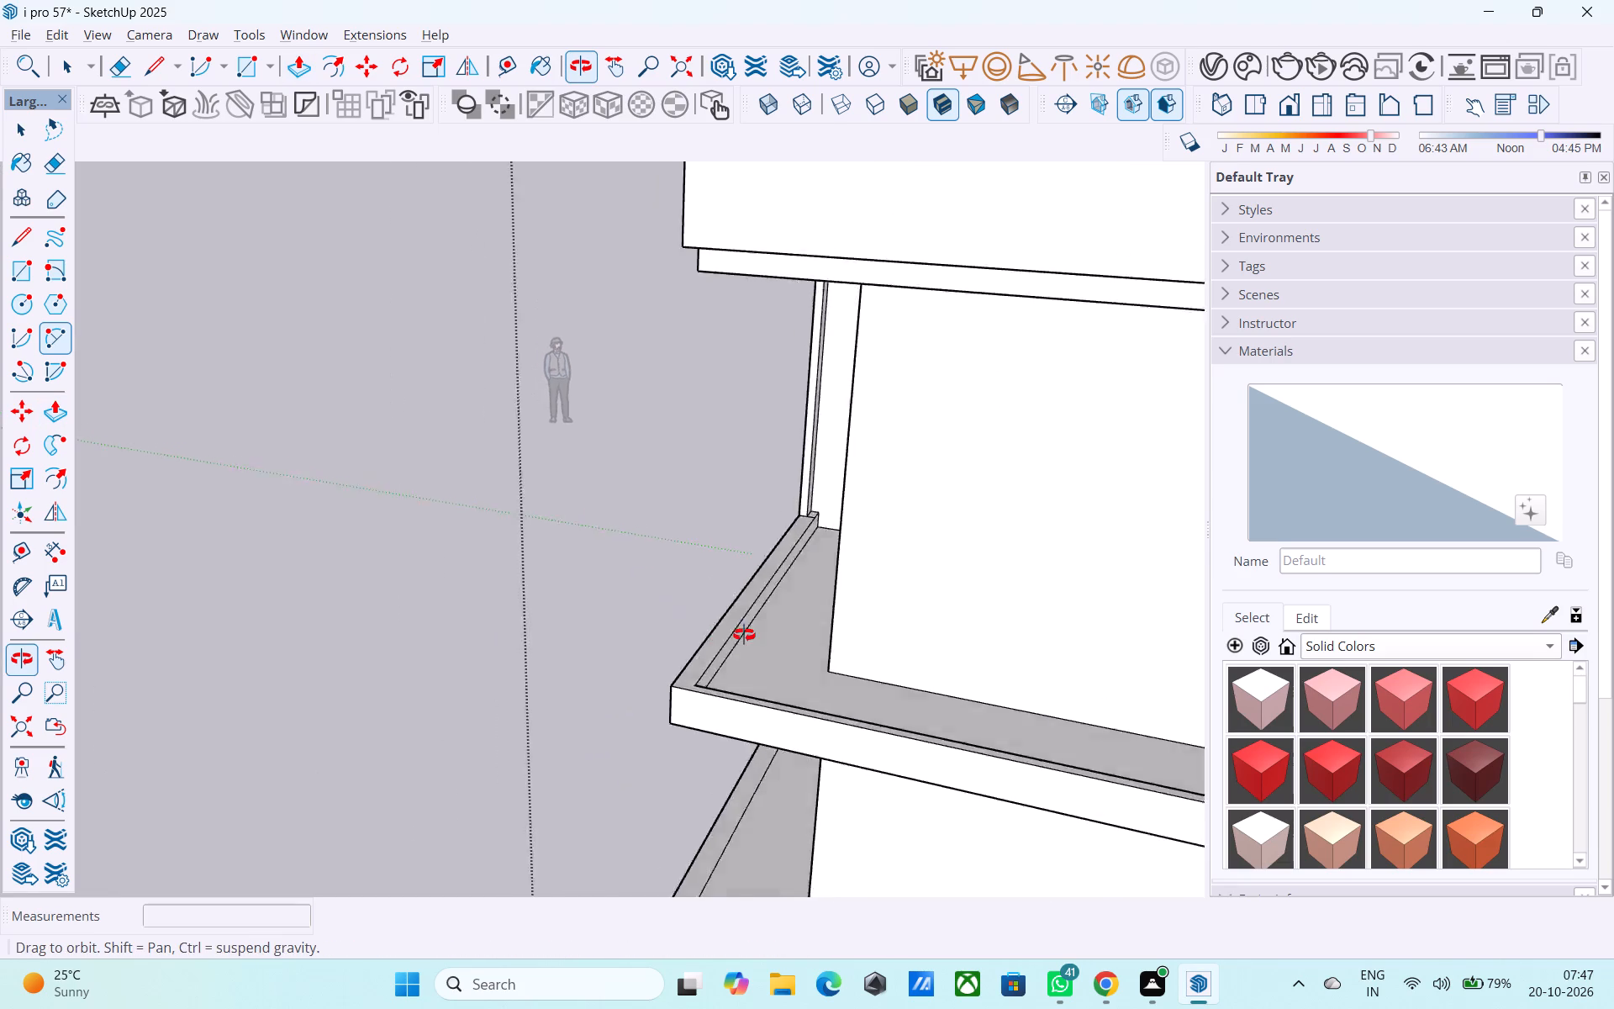
pyautogui.moveTo(744, 635); pyautogui.dragTo(585, 608, button='middle')
pyautogui.scroll(-11, 500, 554)
pyautogui.moveTo(414, 718); pyautogui.dragTo(775, 773, button='middle')
pyautogui.scroll(-3, 447, 638)
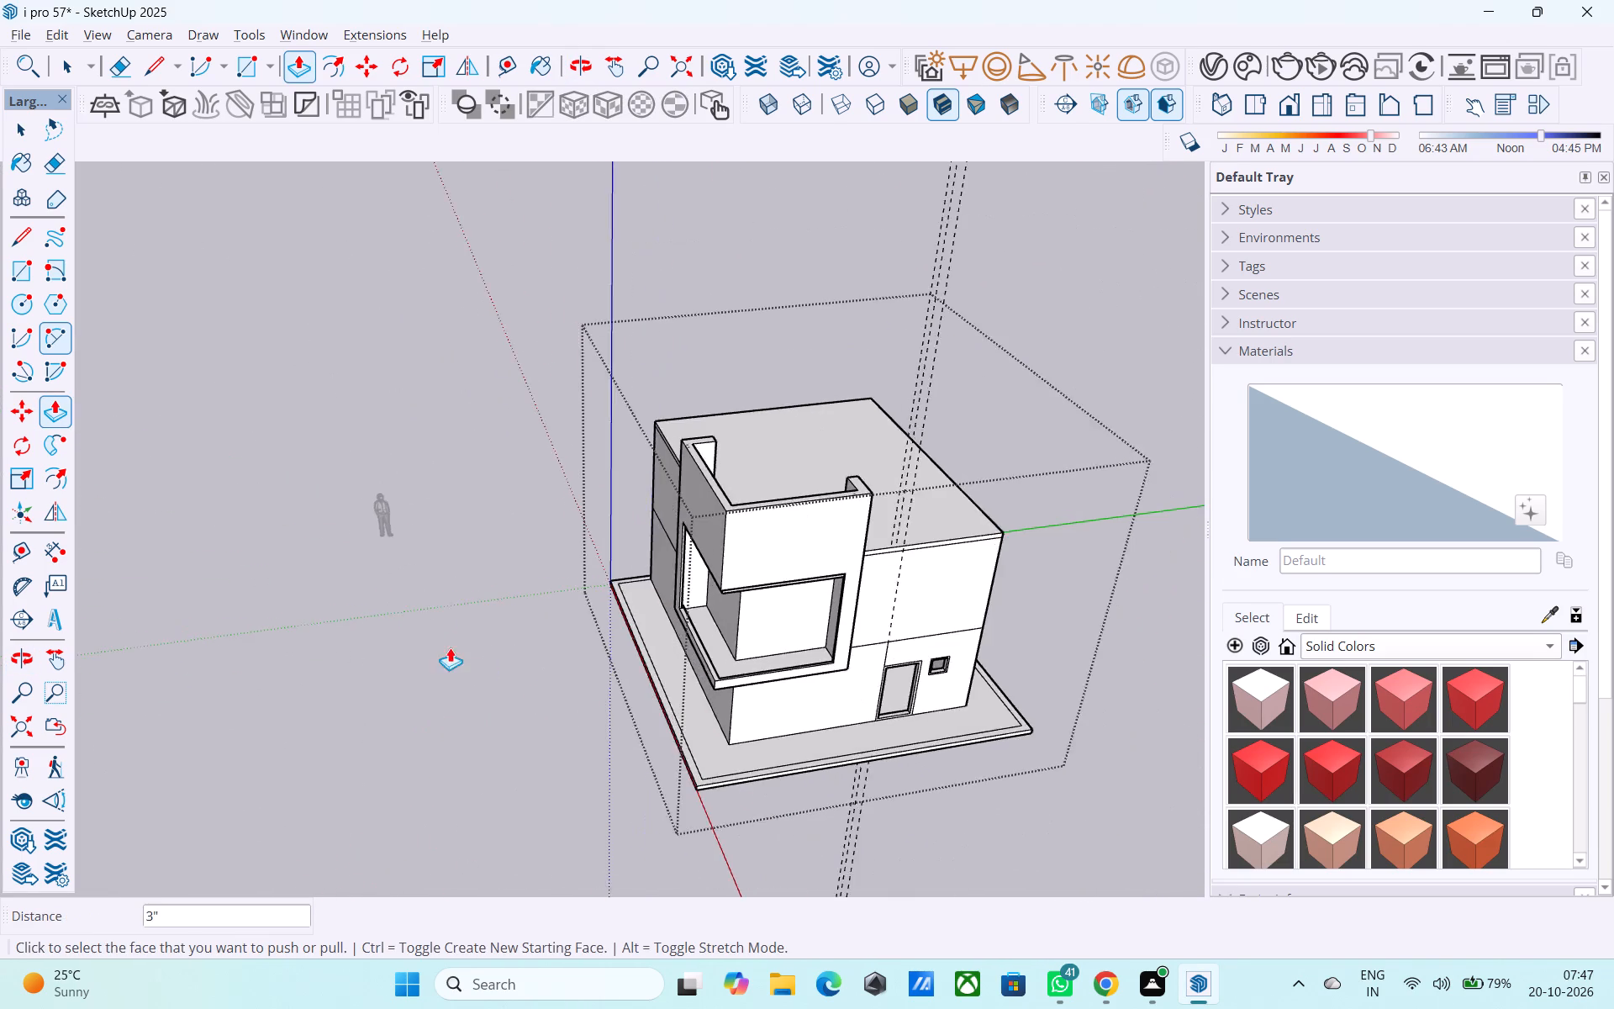
pyautogui.scroll(-2, 450, 647)
pyautogui.scroll(9, 958, 674)
pyautogui.moveTo(905, 648); pyautogui.dragTo(1383, 645, button='middle')
pyautogui.moveTo(868, 604); pyautogui.dragTo(947, 605, button='middle')
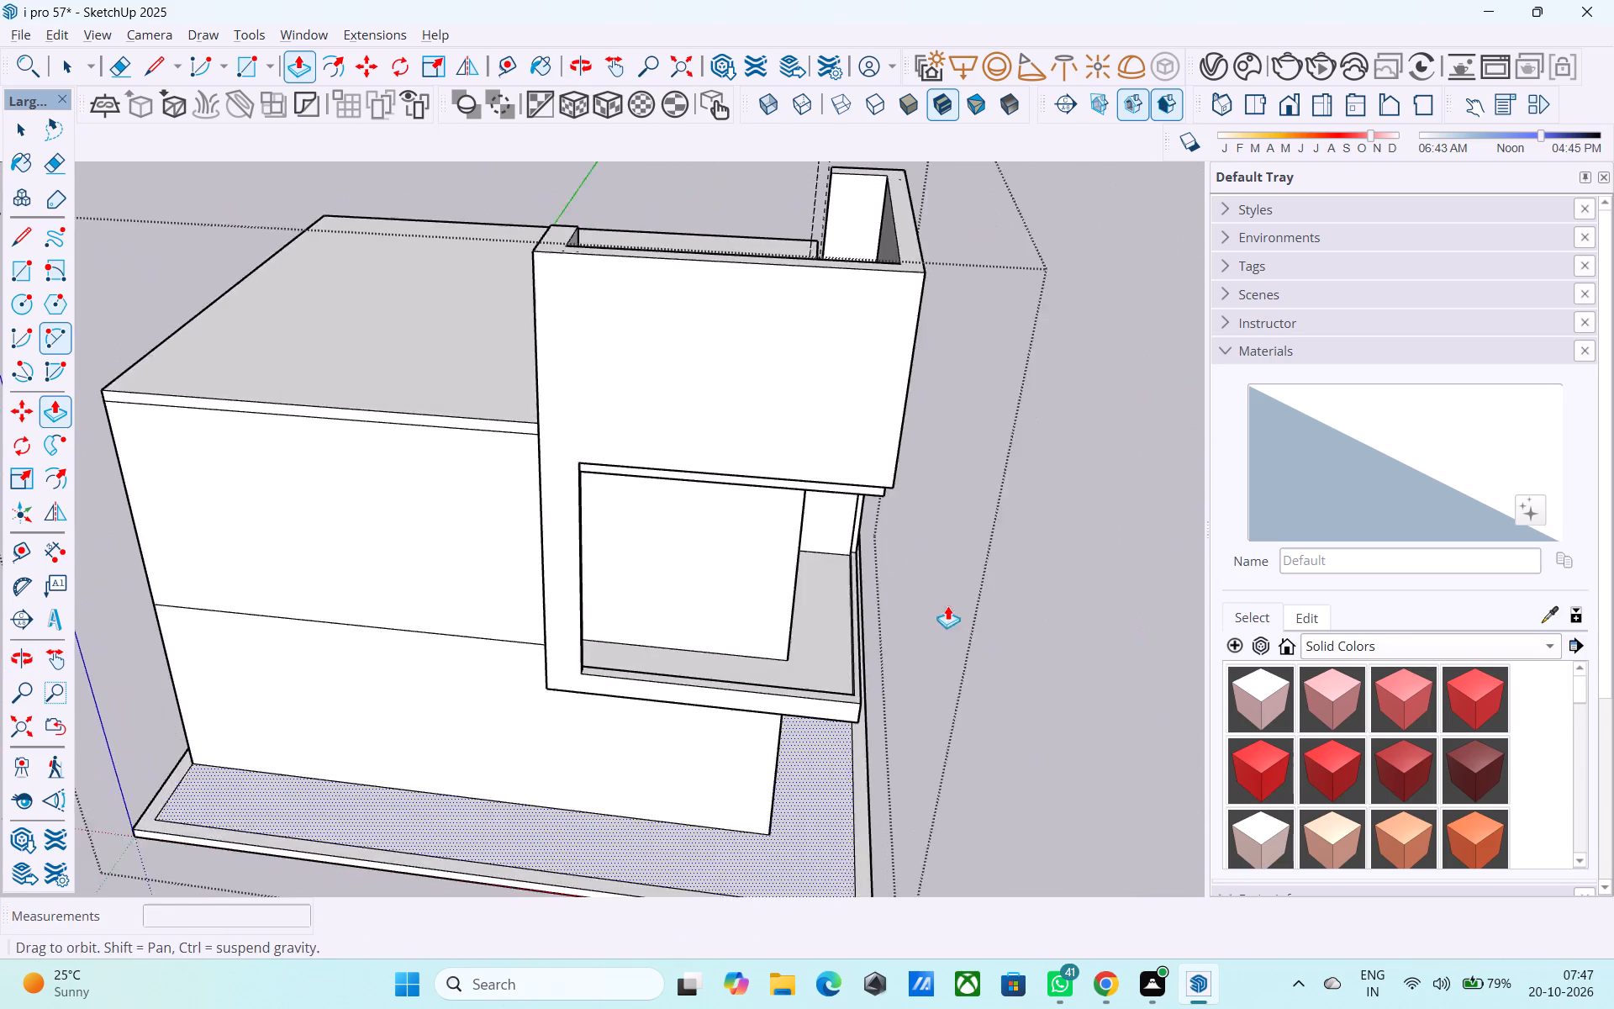
pyautogui.scroll(14, 892, 605)
pyautogui.moveTo(883, 626); pyautogui.dragTo(943, 537, button='middle')
pyautogui.scroll(2, 878, 703)
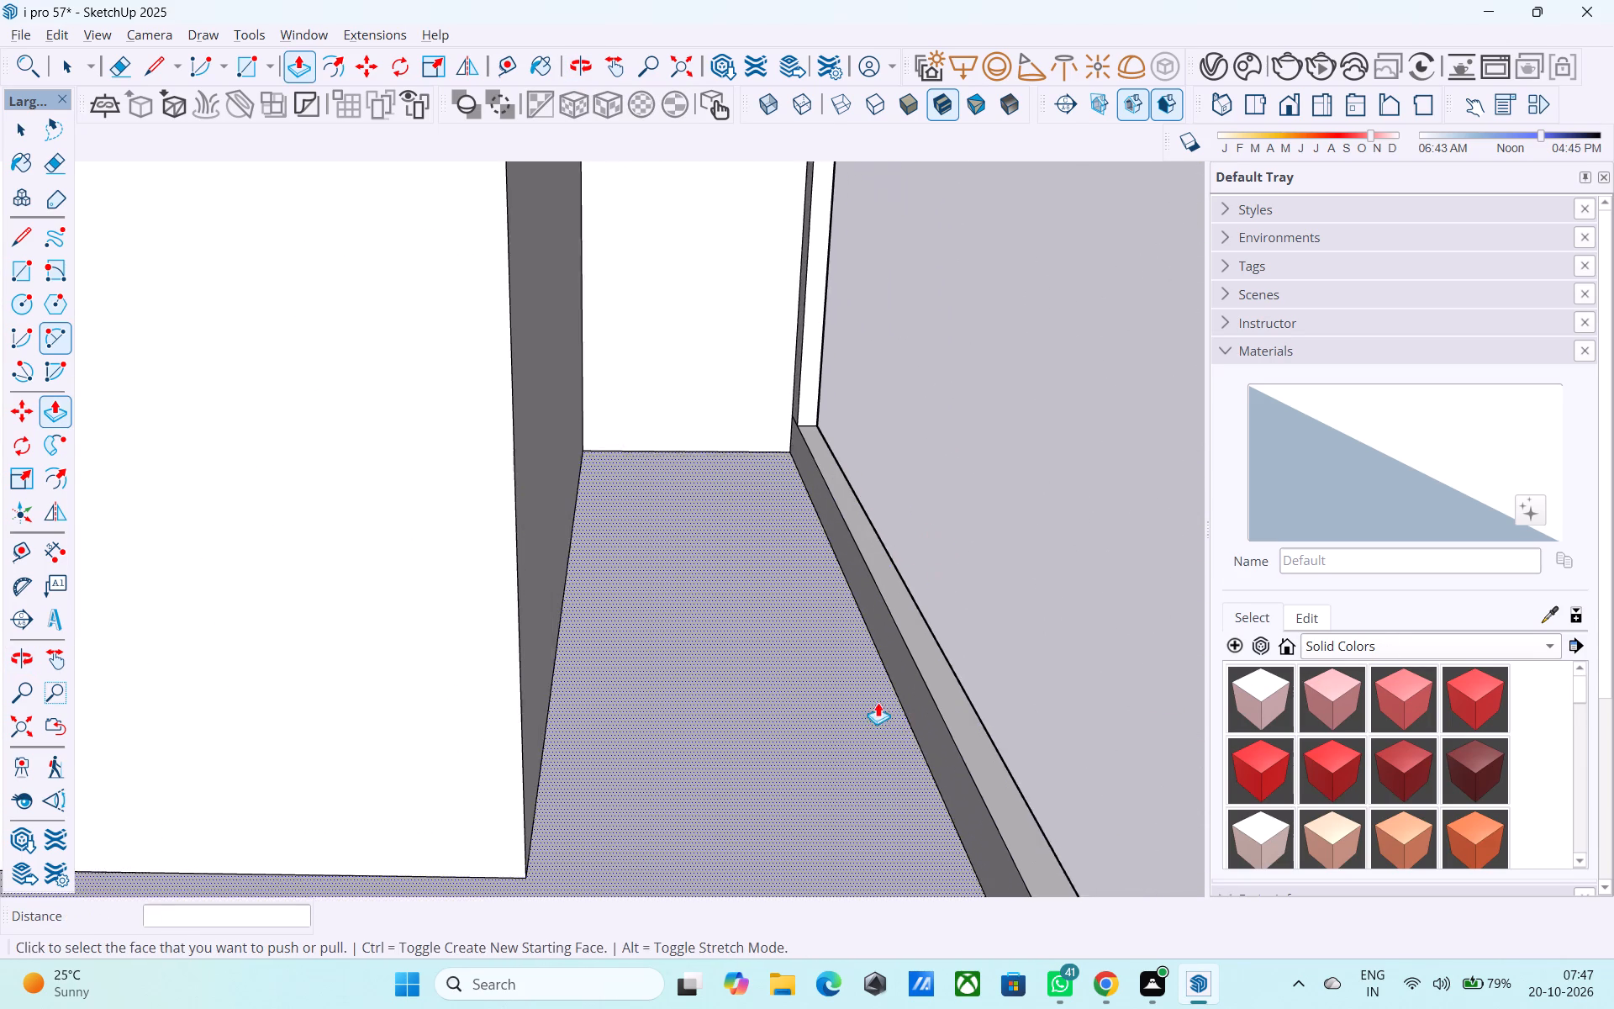
pyautogui.scroll(3, 878, 702)
pyautogui.doubleClick(906, 683)
# Erase the short seam across the thickened door-side sill lip where it meets the jamb.
pyautogui.moveTo(906, 683); pyautogui.dragTo(739, 689, button='middle')
pyautogui.moveTo(739, 689); pyautogui.dragTo(817, 693, button='middle')
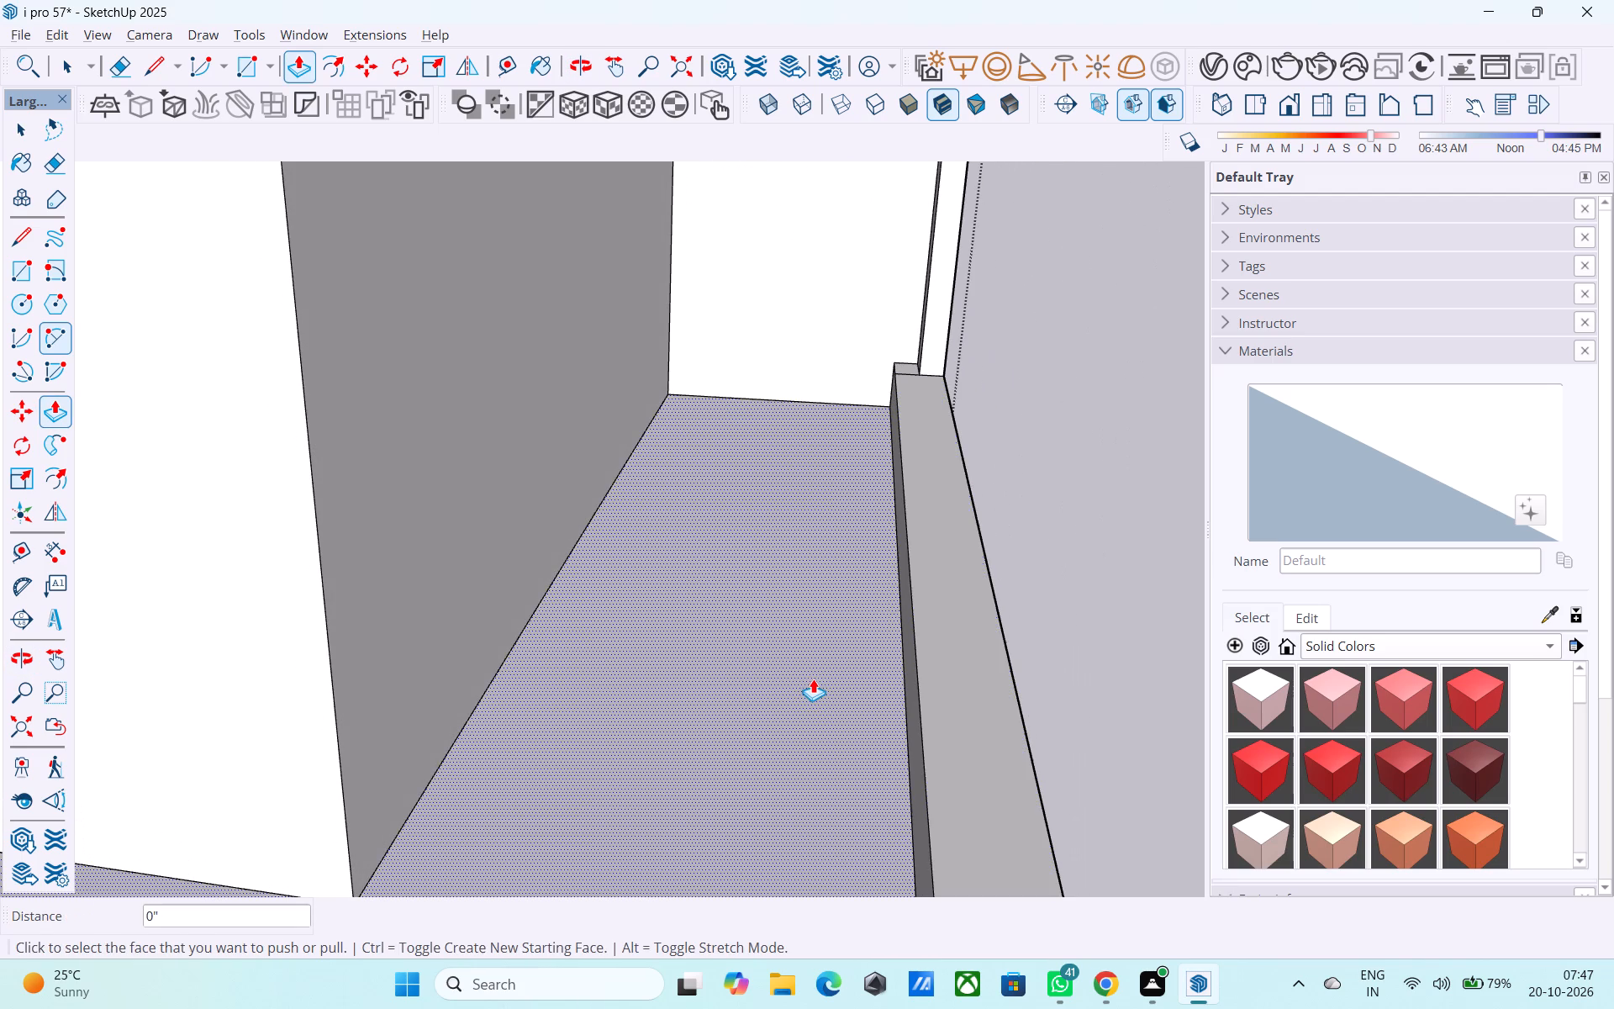
pyautogui.press('e')
pyautogui.scroll(3, 898, 354)
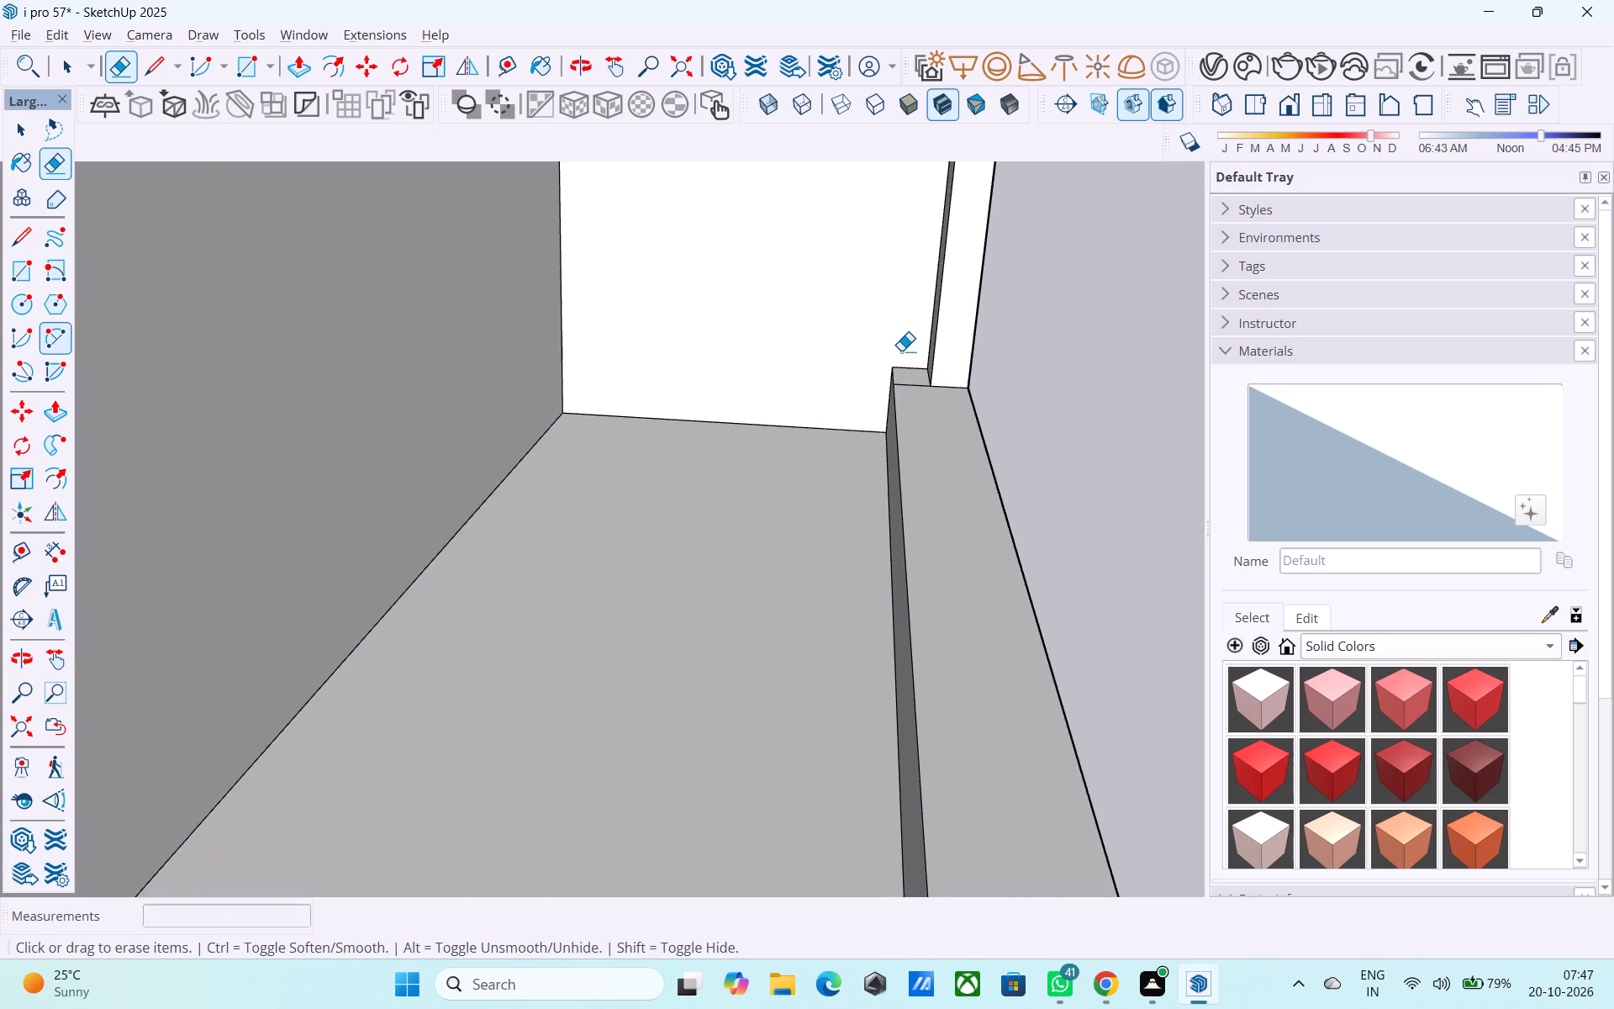
pyautogui.scroll(7, 901, 351)
pyautogui.click(908, 404)
pyautogui.click(907, 413)
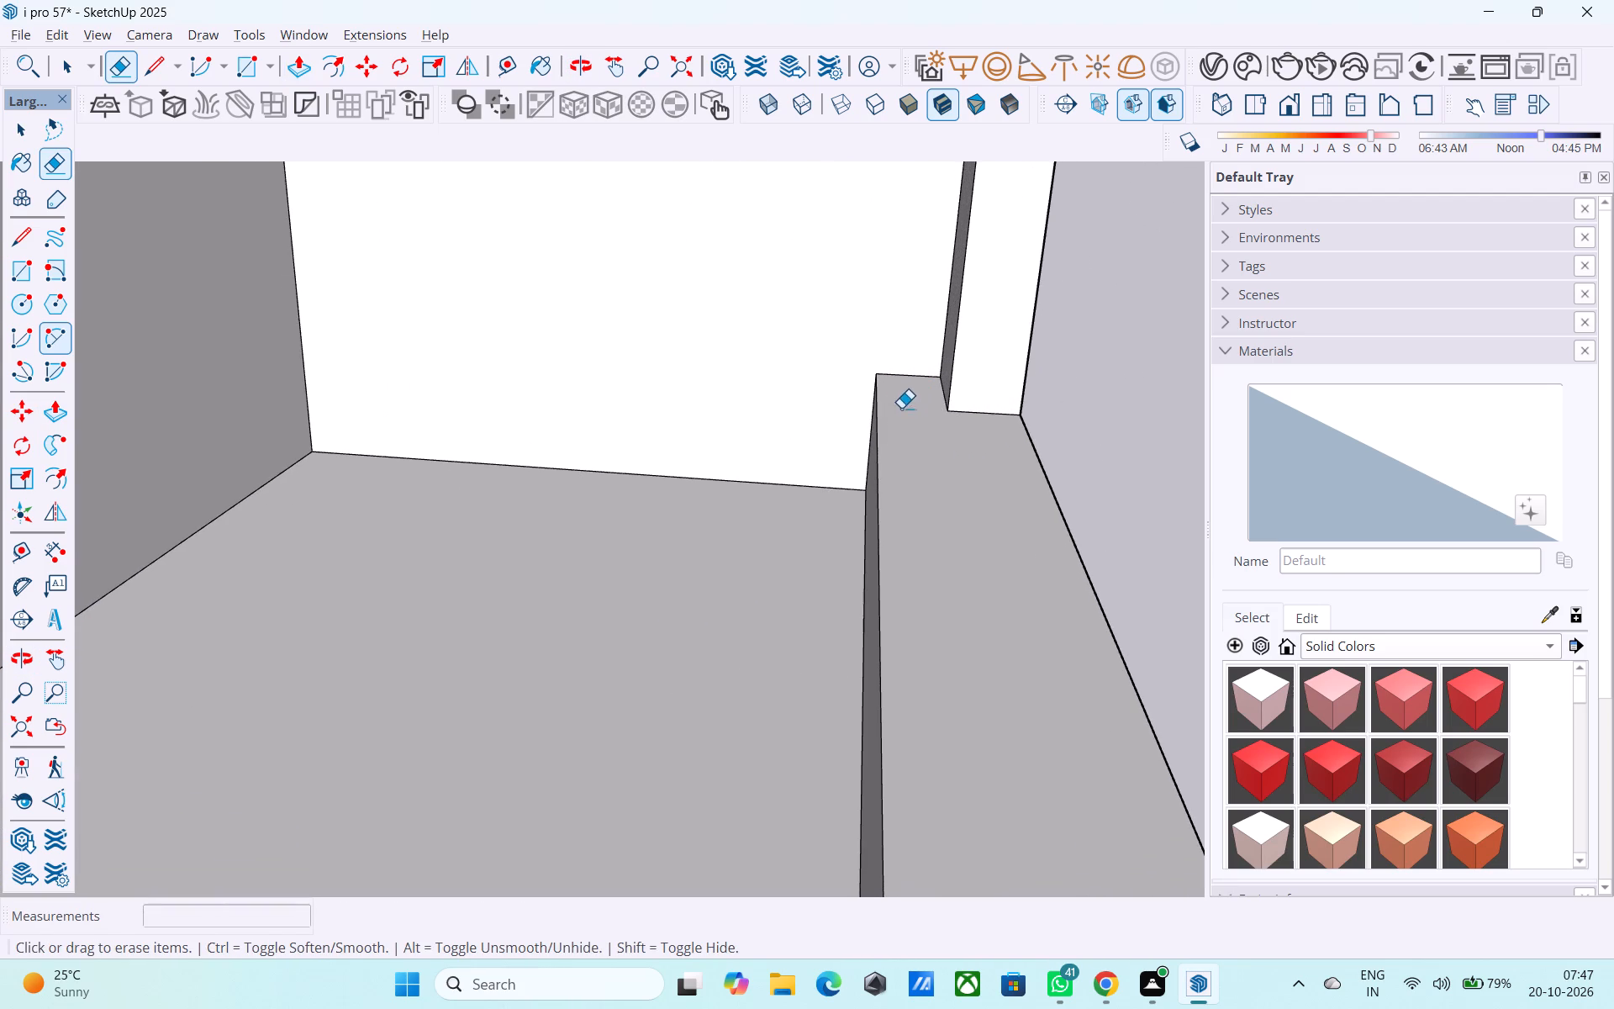
# Erase the matching short seam at the jamb end of the other thickened sill lip.
pyautogui.moveTo(900, 407); pyautogui.dragTo(966, 344, button='middle')
pyautogui.scroll(-20, 866, 403)
pyautogui.scroll(-1, 866, 403)
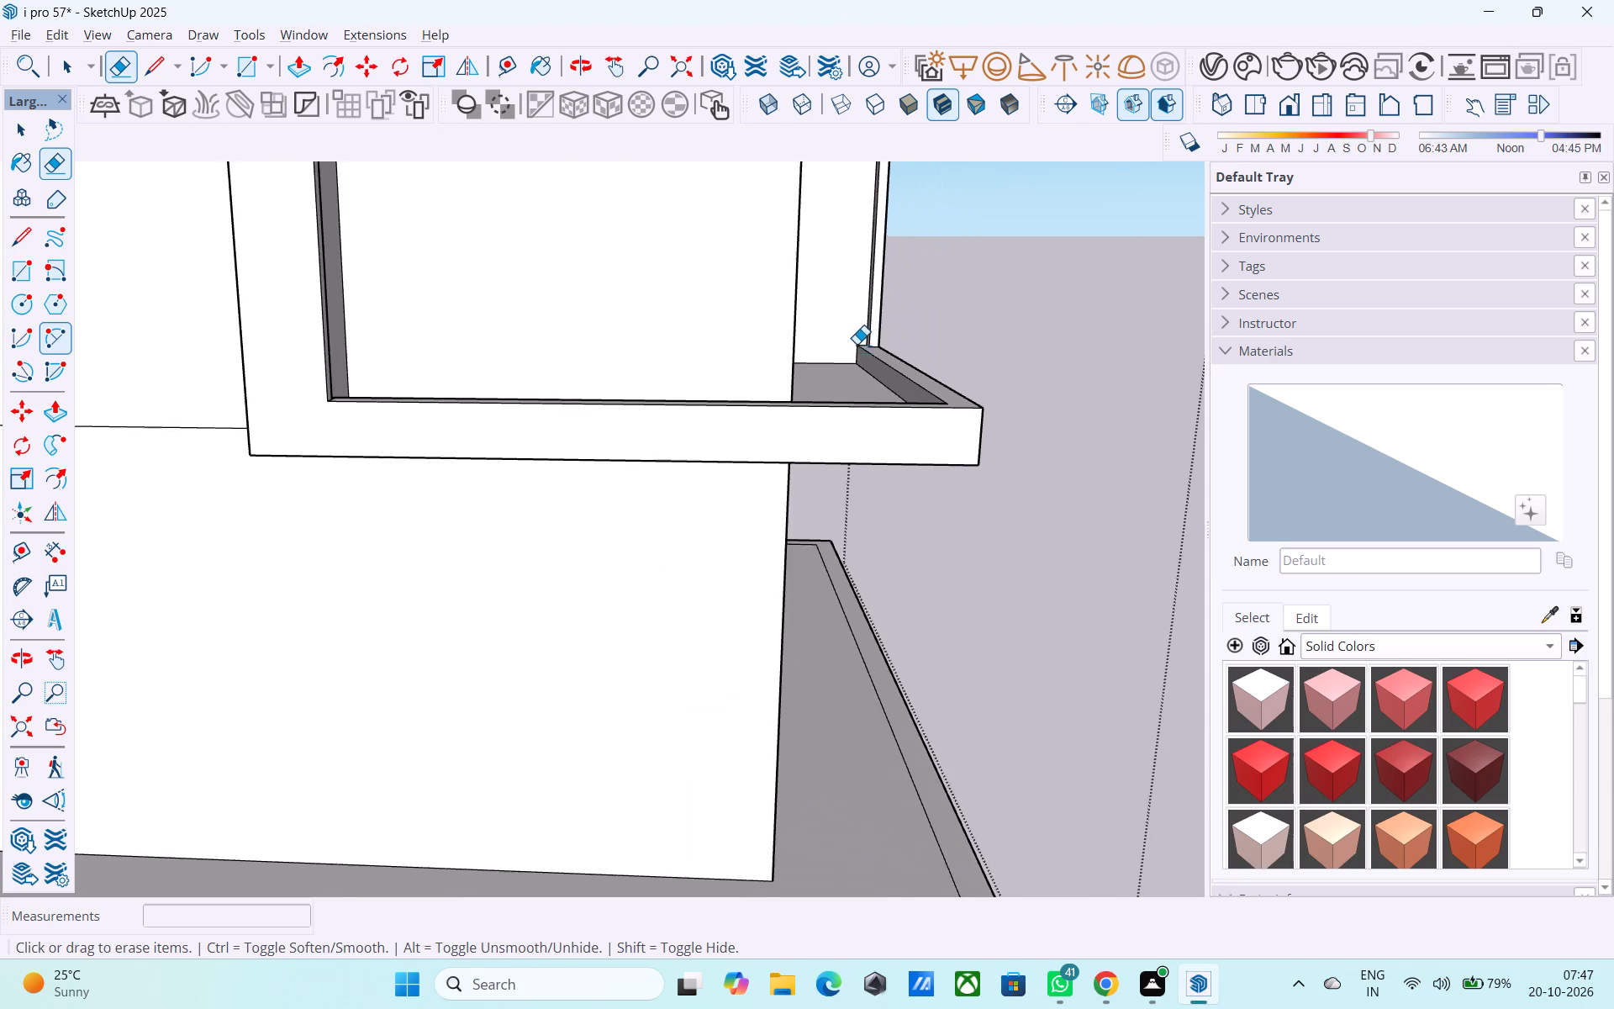
pyautogui.moveTo(854, 444); pyautogui.dragTo(337, 636, button='middle')
pyautogui.scroll(7, 563, 303)
pyautogui.moveTo(748, 378); pyautogui.dragTo(555, 360, button='middle')
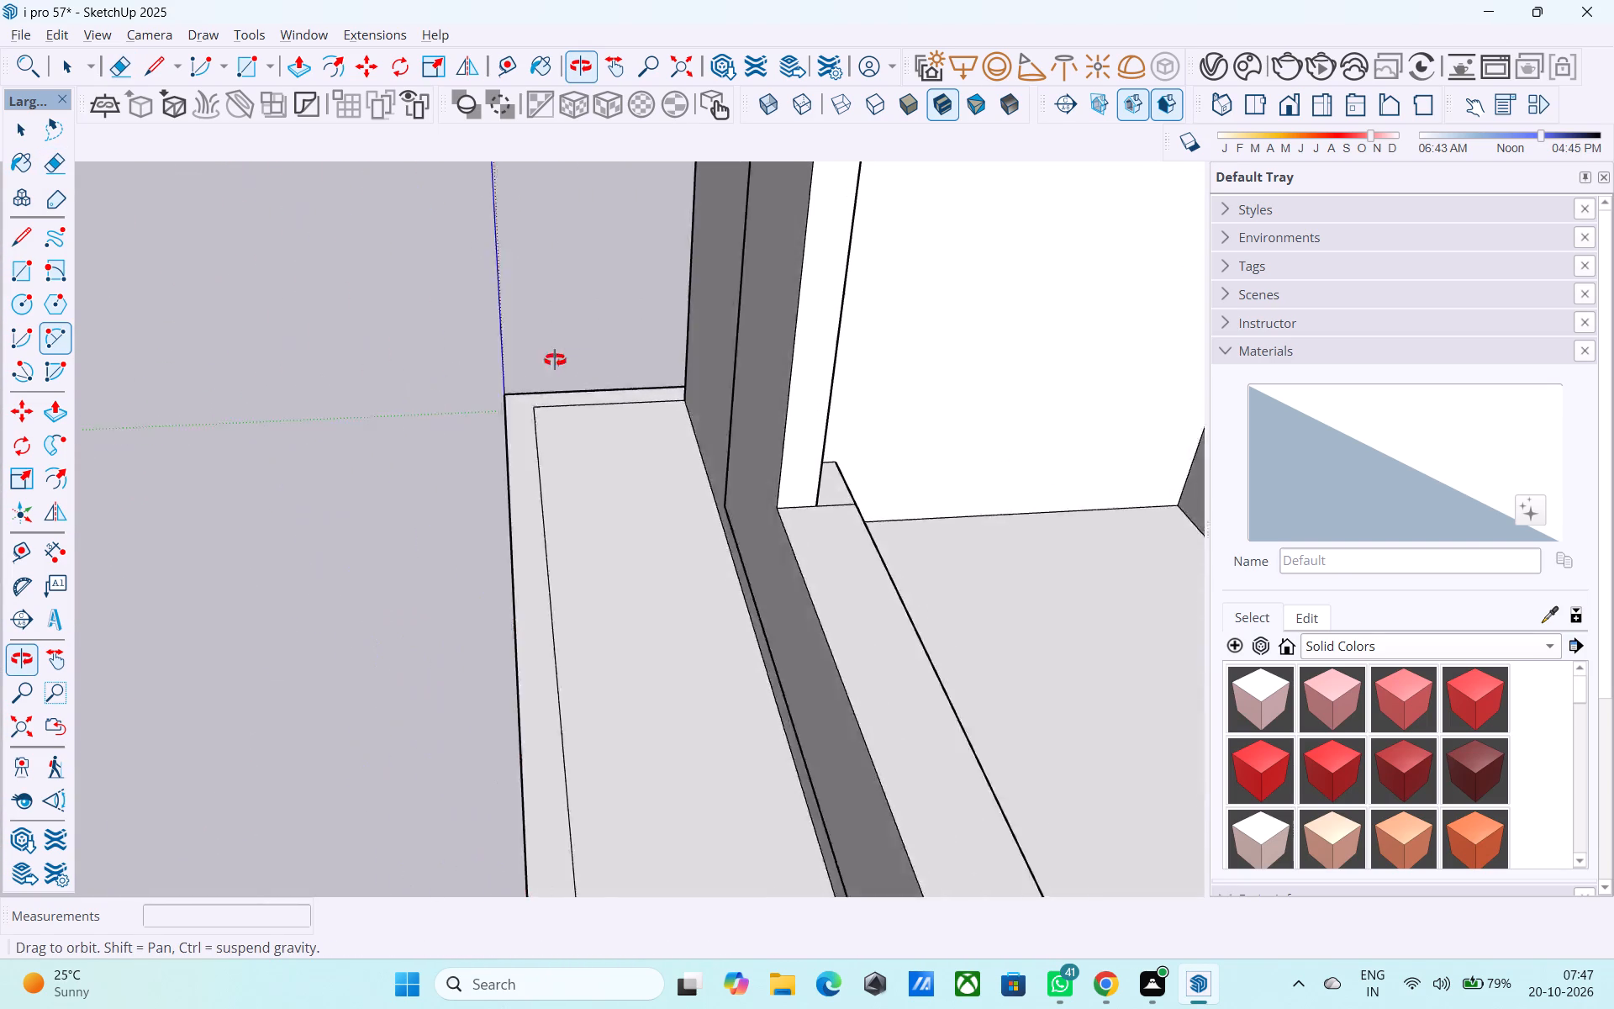
pyautogui.moveTo(555, 360); pyautogui.dragTo(380, 259, button='middle')
pyautogui.click(835, 564)
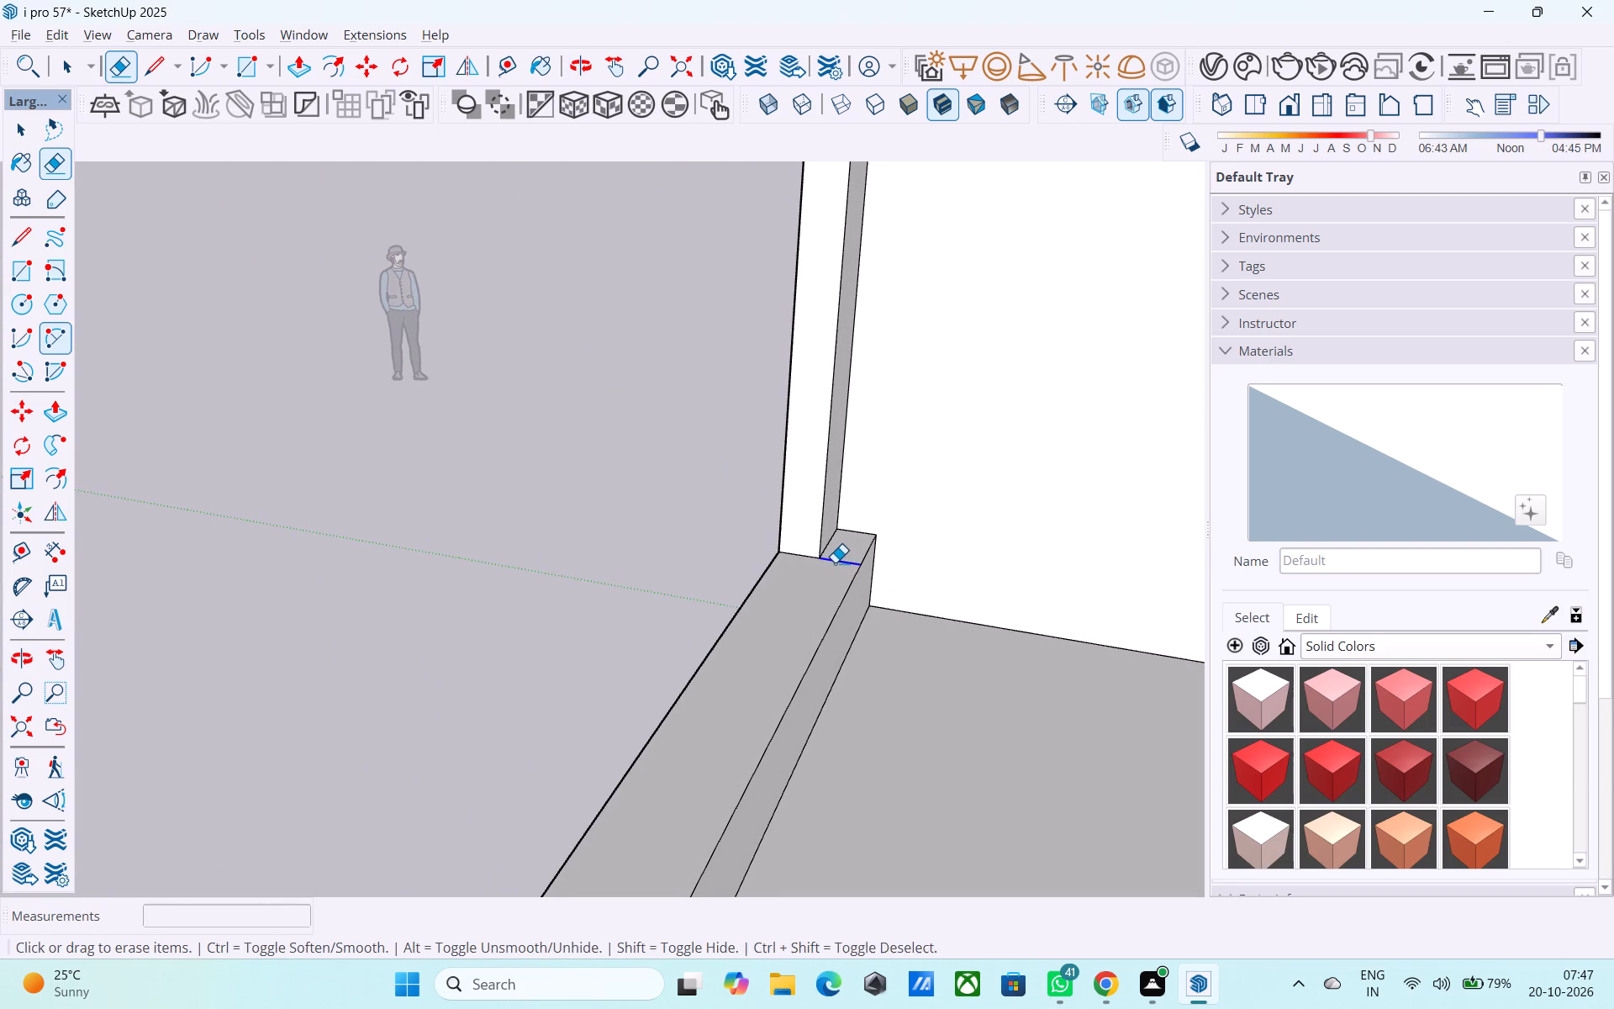
# Draw a 2' vertical line upward from the inner top corner where the opening's two sill lips meet.
pyautogui.scroll(-16, 862, 478)
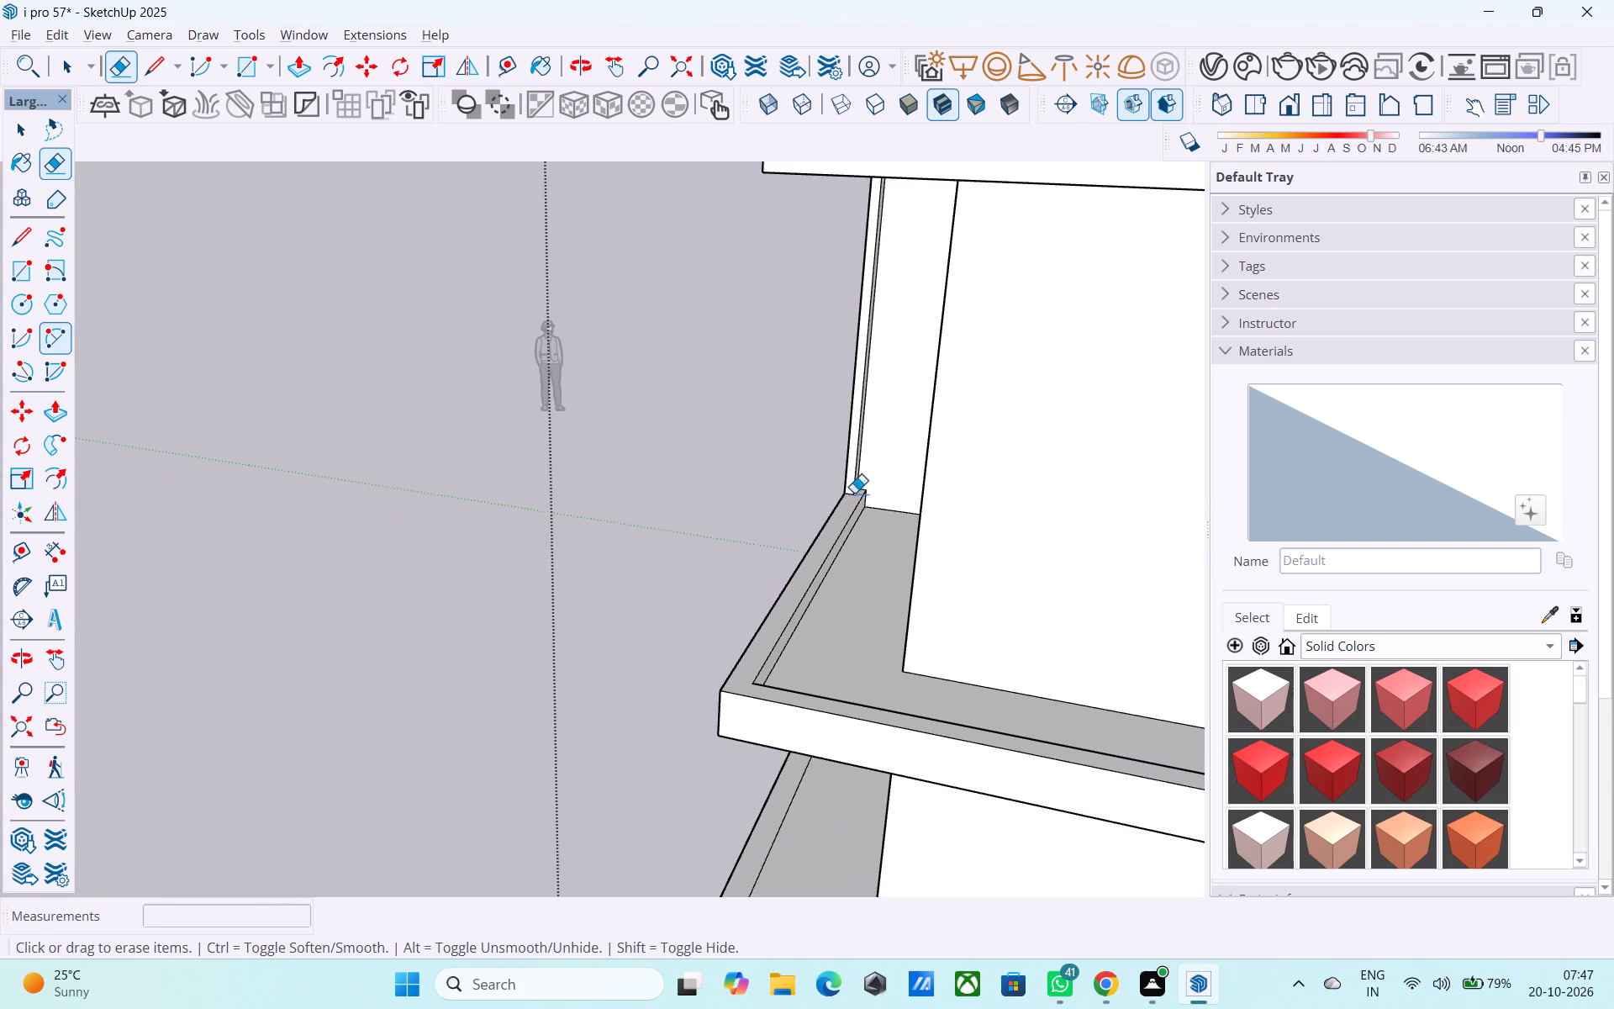
pyautogui.moveTo(821, 573); pyautogui.dragTo(736, 624, button='middle')
pyautogui.press('l')
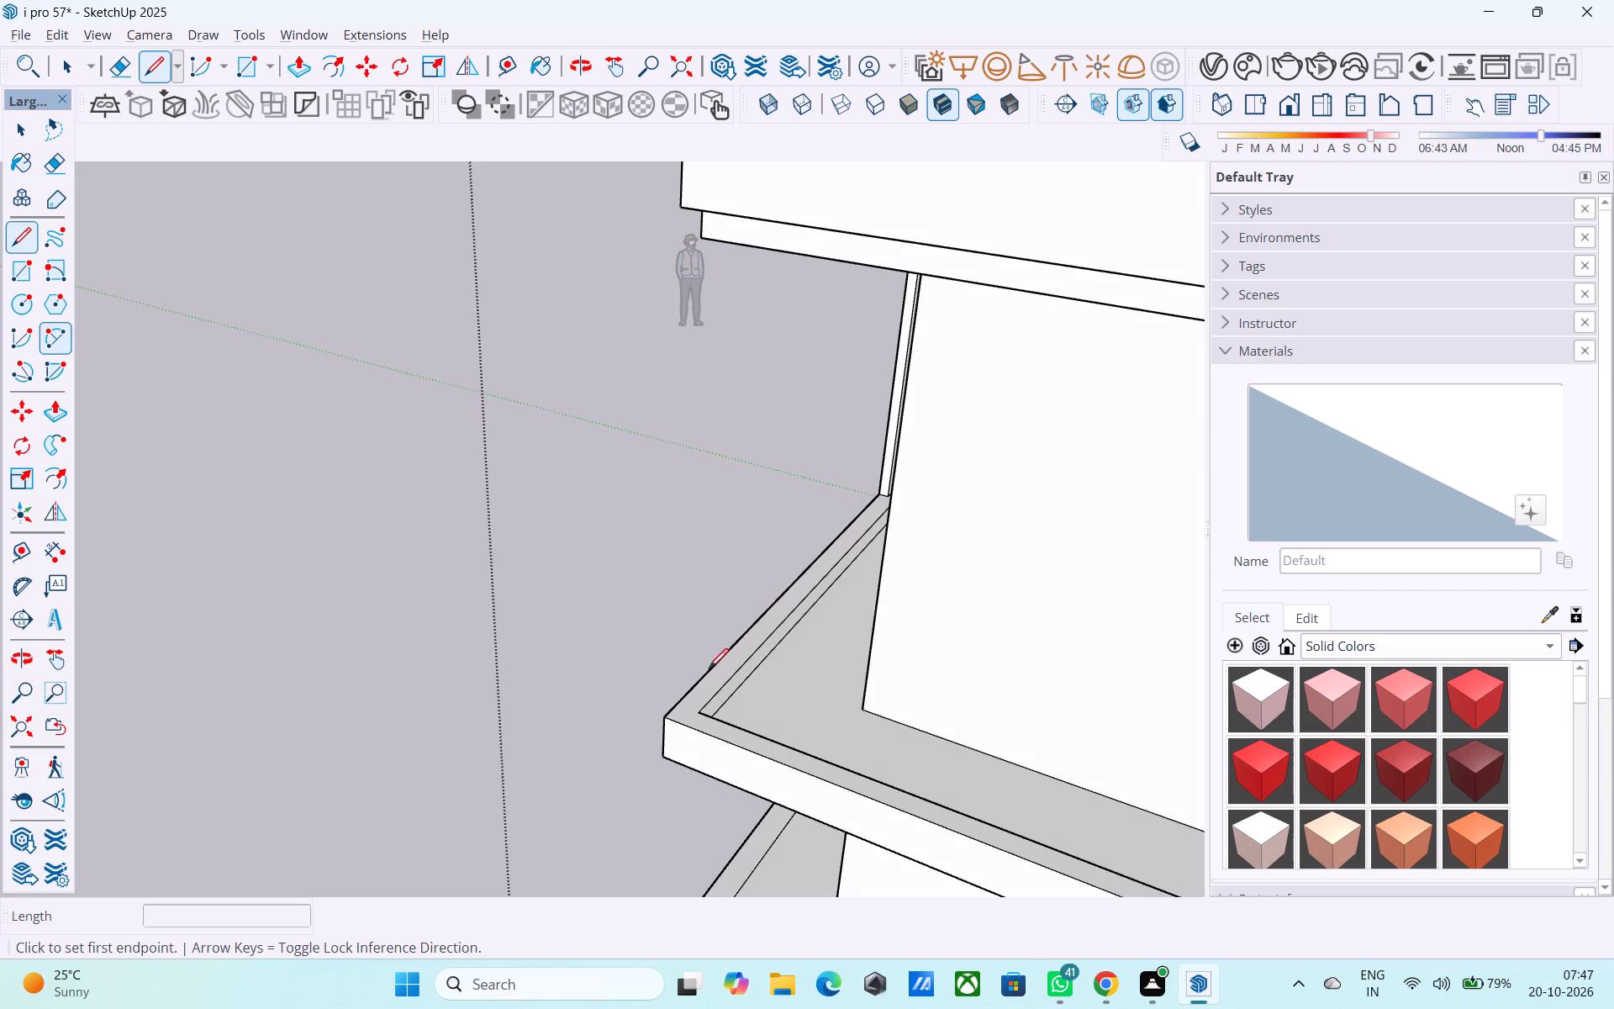
pyautogui.click(702, 710)
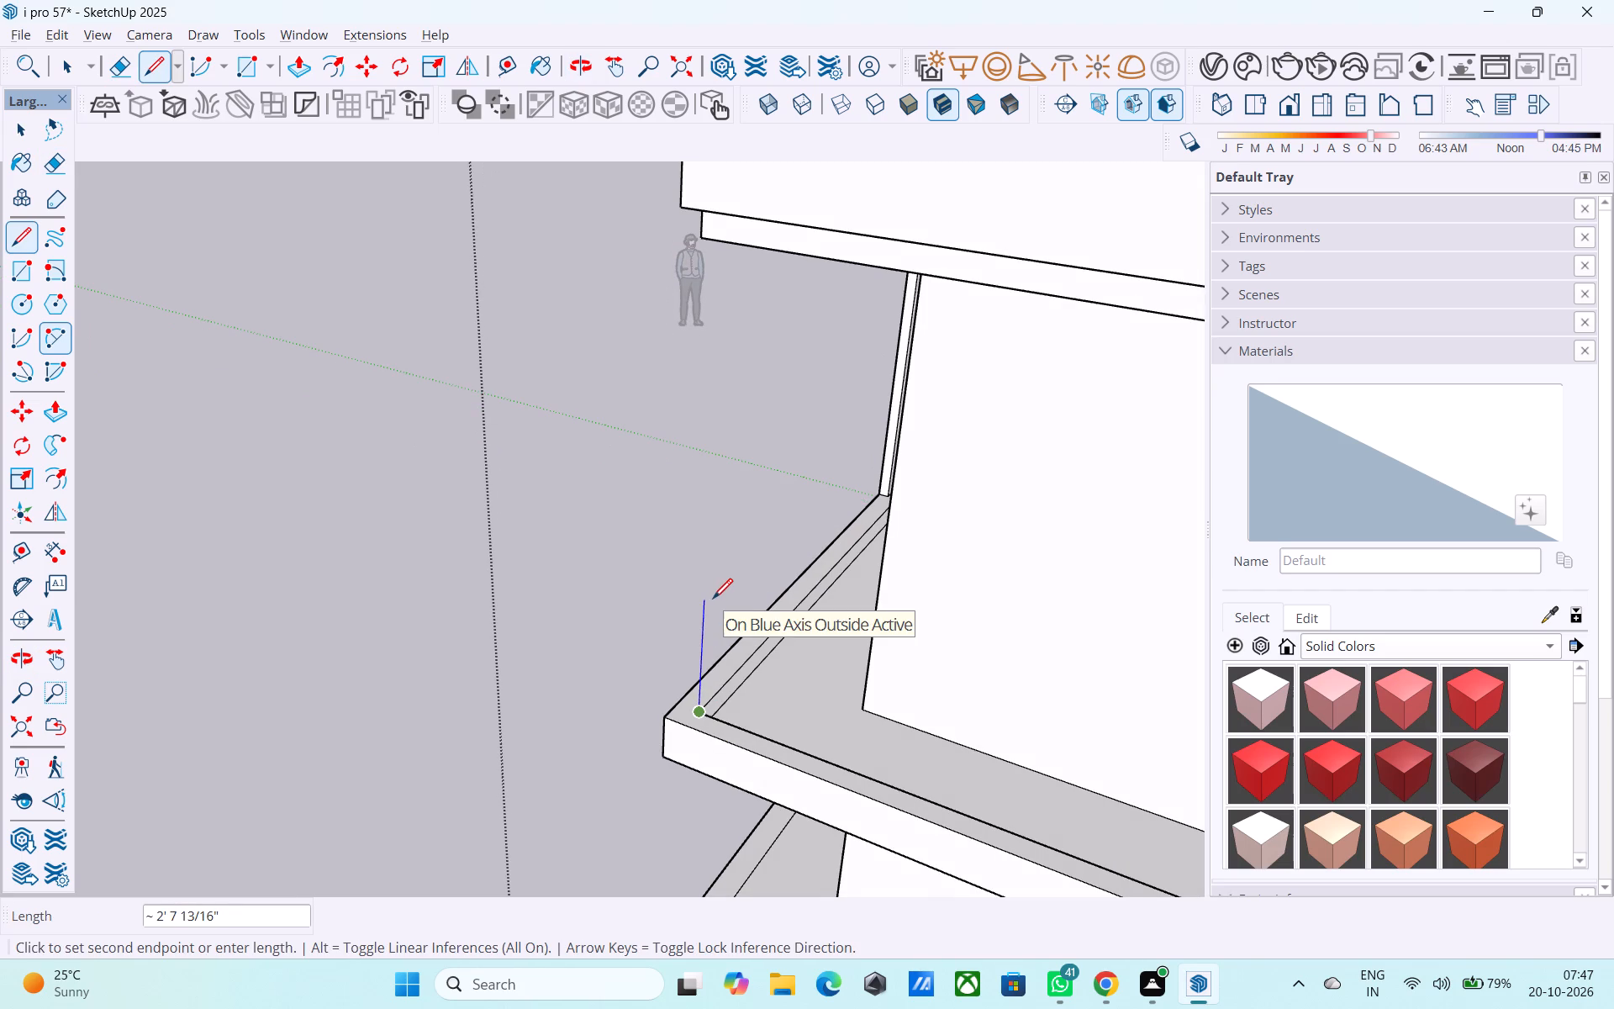
pyautogui.write("2'")
pyautogui.press('Return')
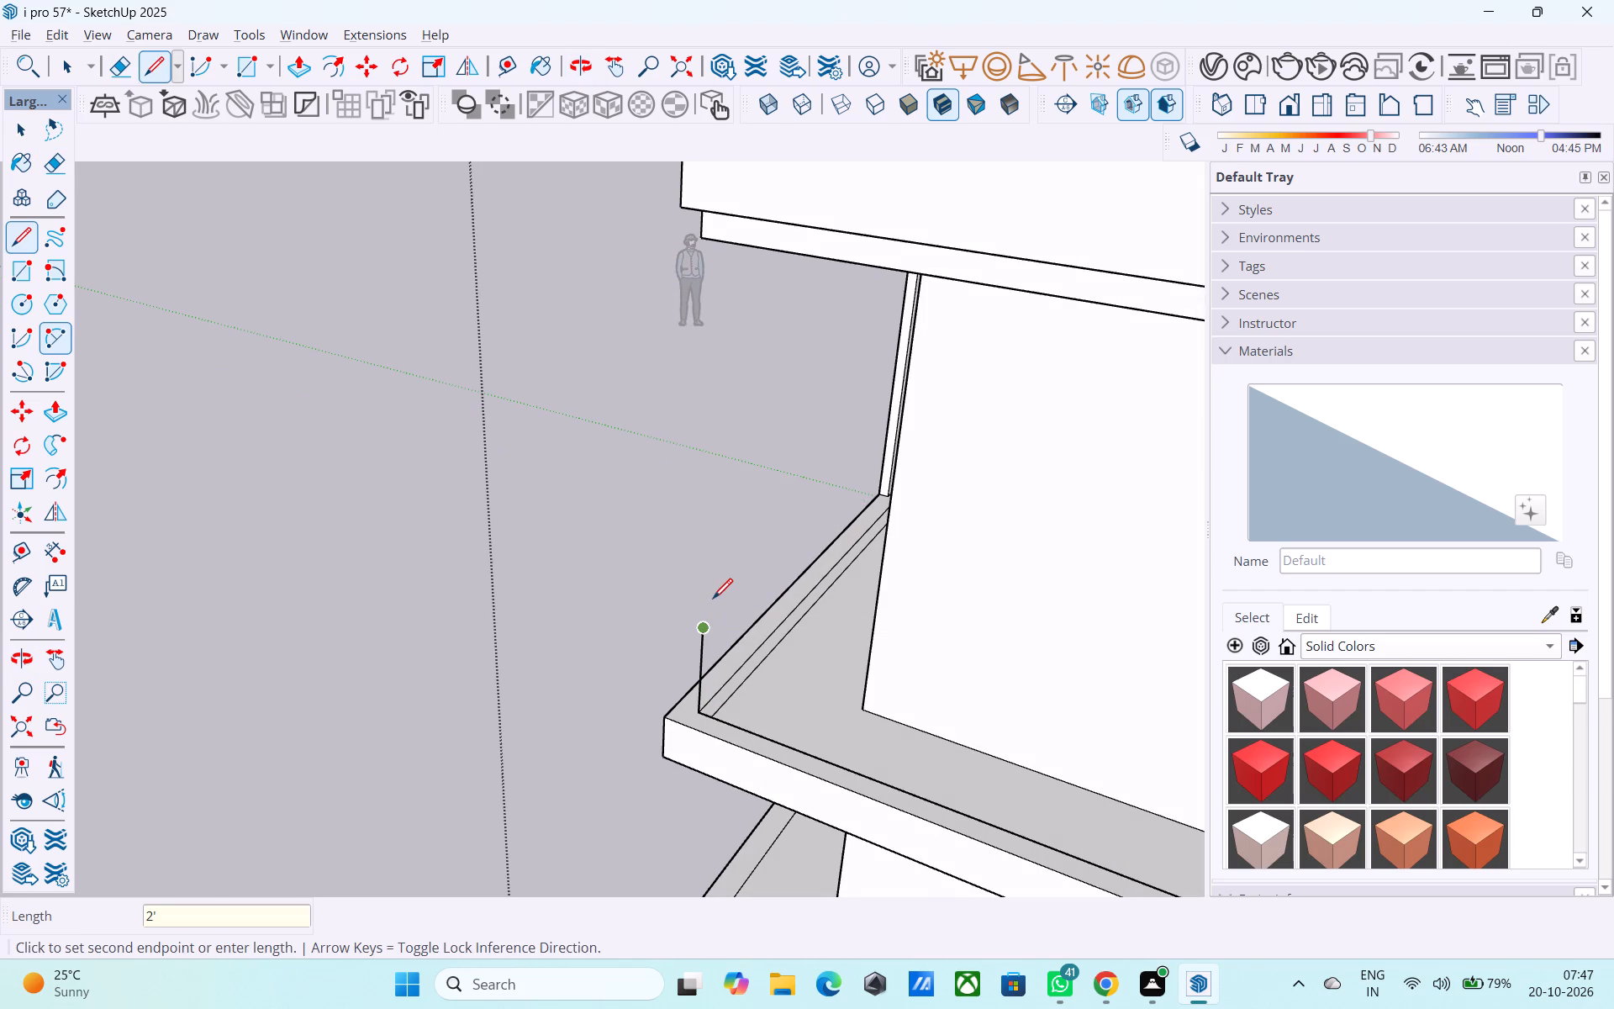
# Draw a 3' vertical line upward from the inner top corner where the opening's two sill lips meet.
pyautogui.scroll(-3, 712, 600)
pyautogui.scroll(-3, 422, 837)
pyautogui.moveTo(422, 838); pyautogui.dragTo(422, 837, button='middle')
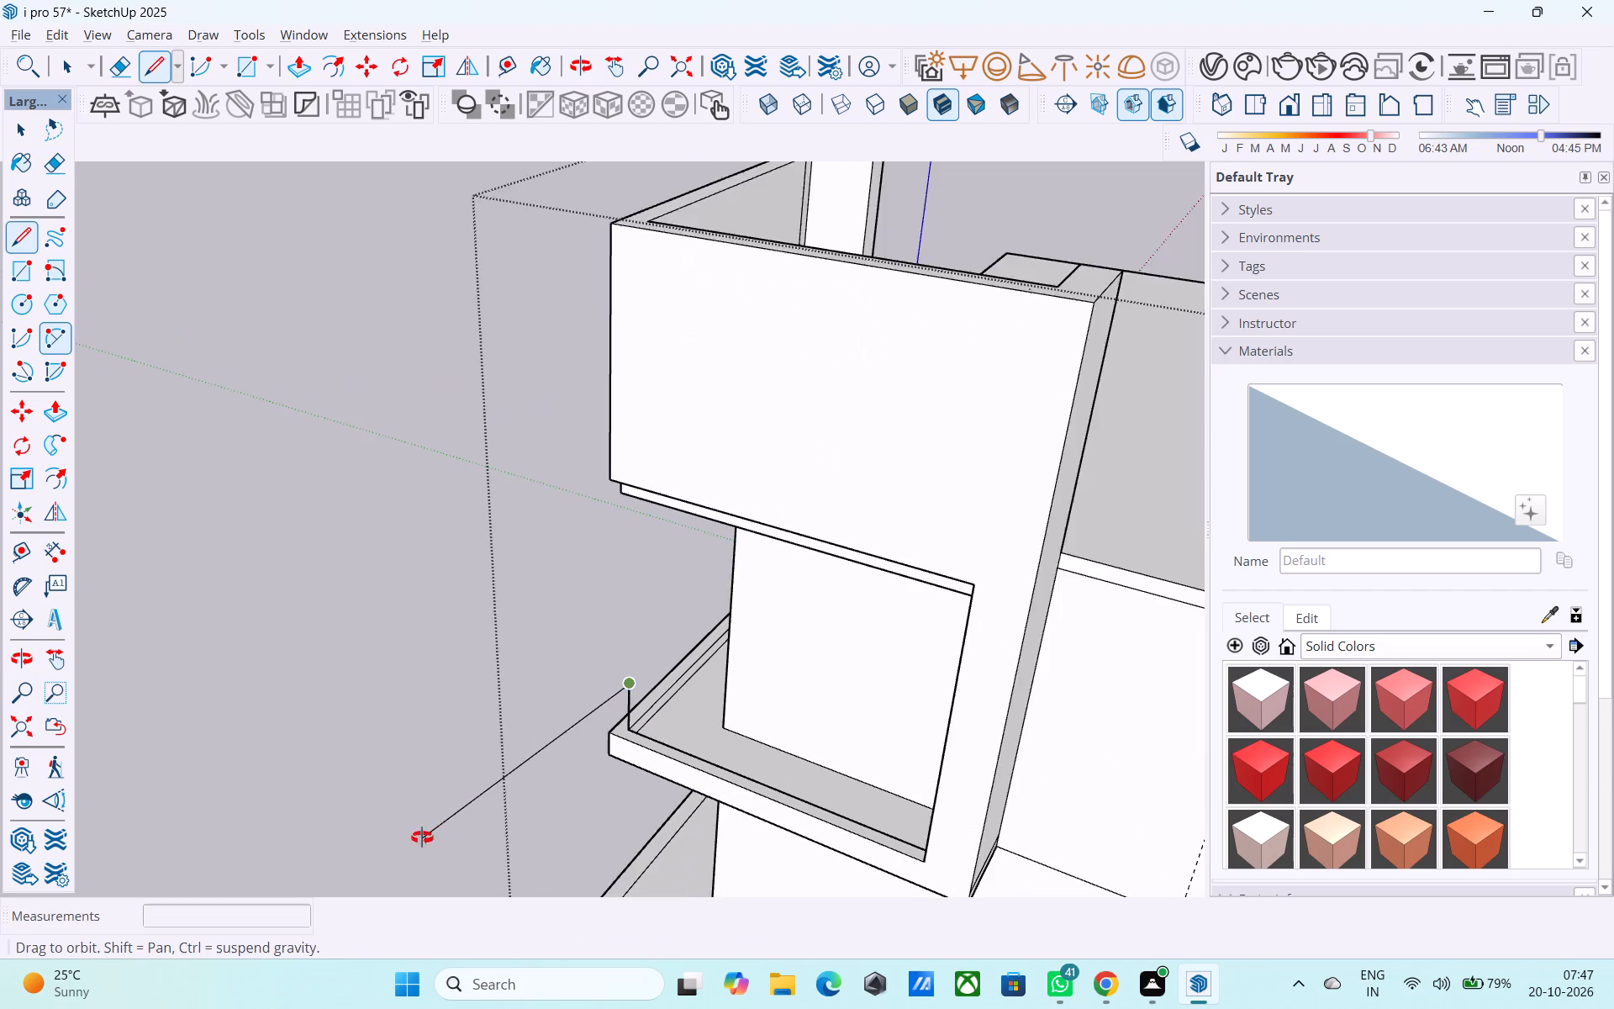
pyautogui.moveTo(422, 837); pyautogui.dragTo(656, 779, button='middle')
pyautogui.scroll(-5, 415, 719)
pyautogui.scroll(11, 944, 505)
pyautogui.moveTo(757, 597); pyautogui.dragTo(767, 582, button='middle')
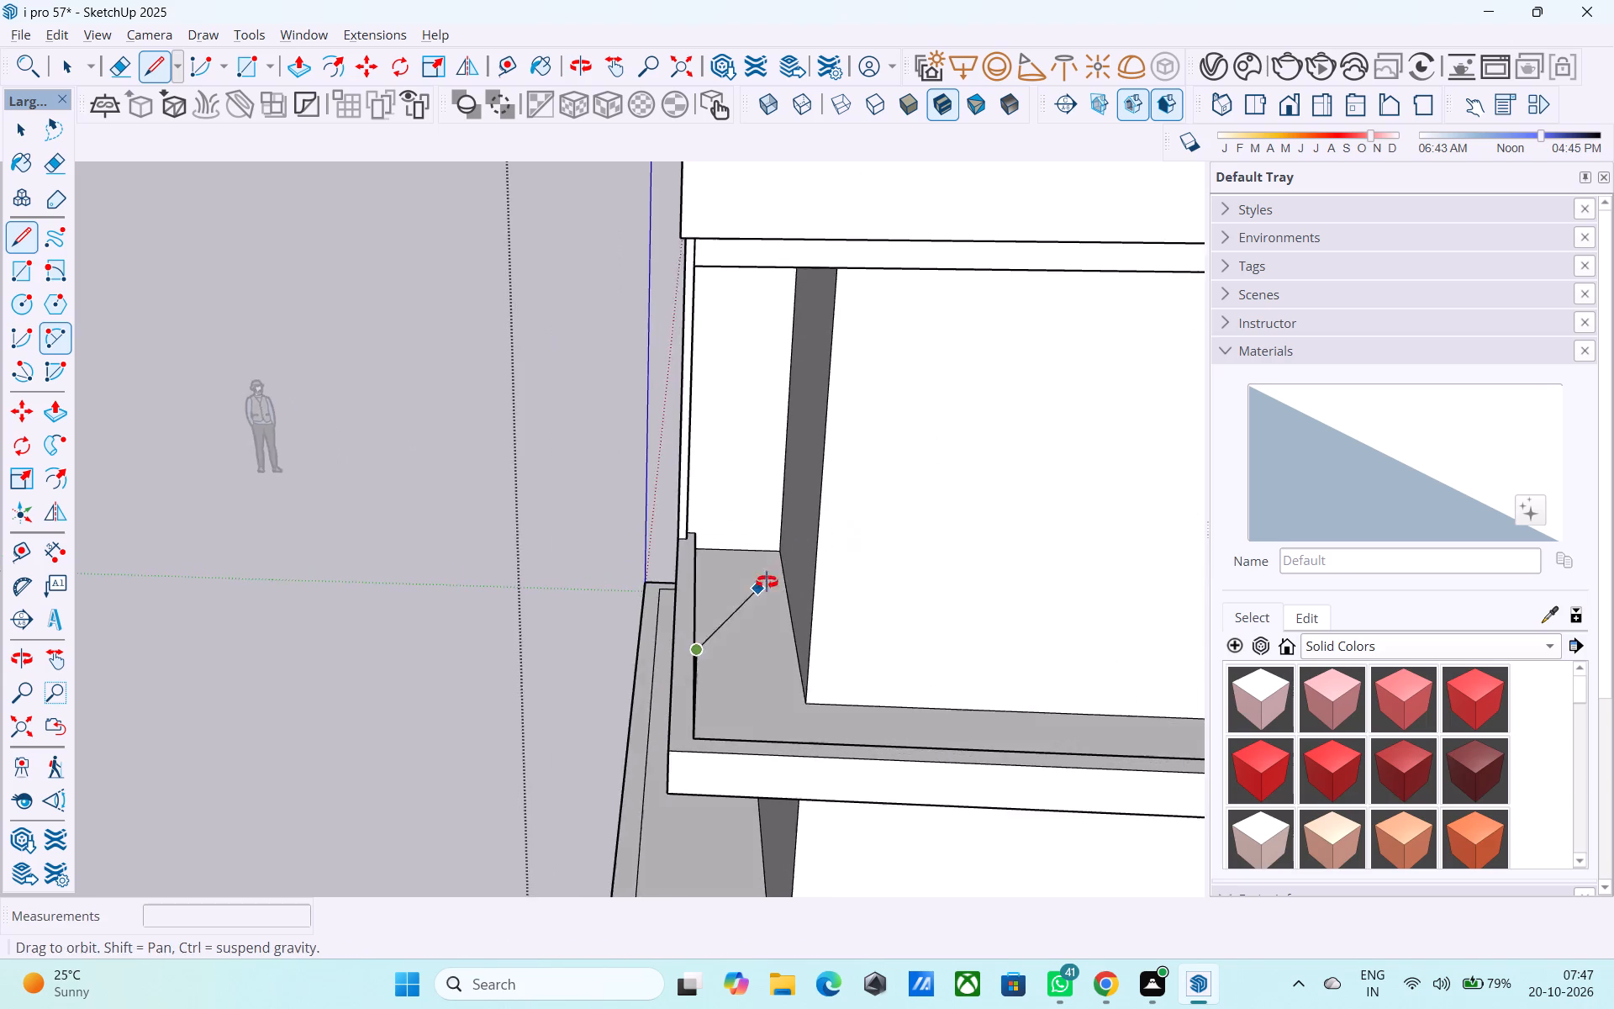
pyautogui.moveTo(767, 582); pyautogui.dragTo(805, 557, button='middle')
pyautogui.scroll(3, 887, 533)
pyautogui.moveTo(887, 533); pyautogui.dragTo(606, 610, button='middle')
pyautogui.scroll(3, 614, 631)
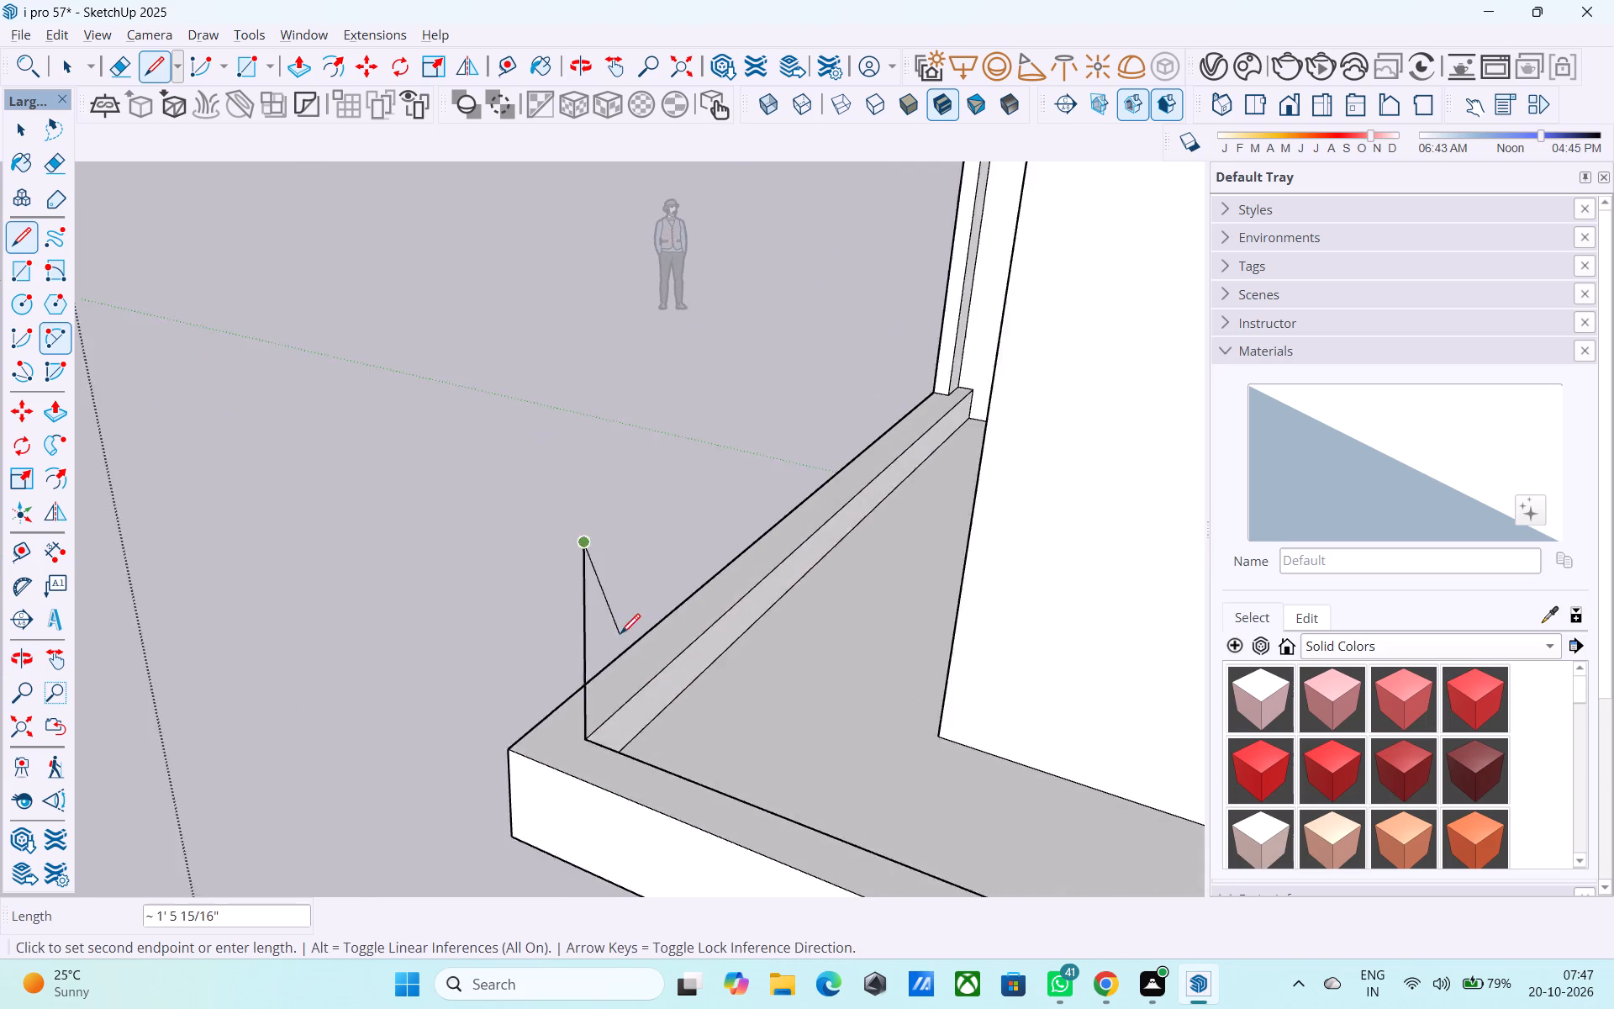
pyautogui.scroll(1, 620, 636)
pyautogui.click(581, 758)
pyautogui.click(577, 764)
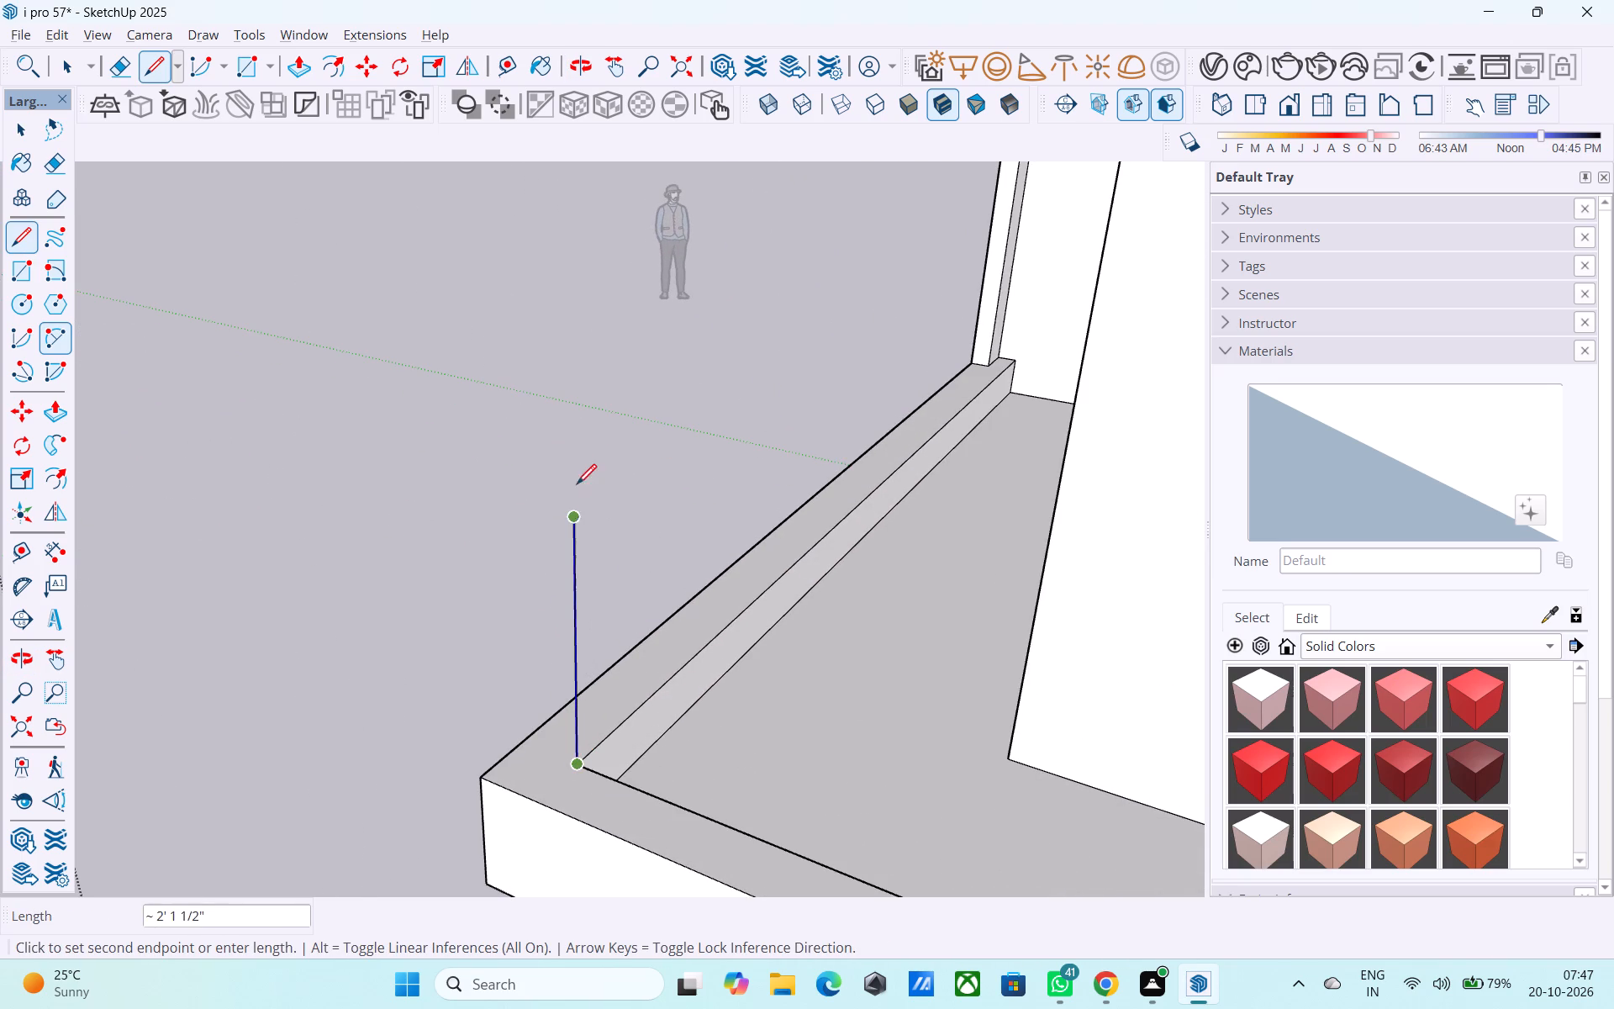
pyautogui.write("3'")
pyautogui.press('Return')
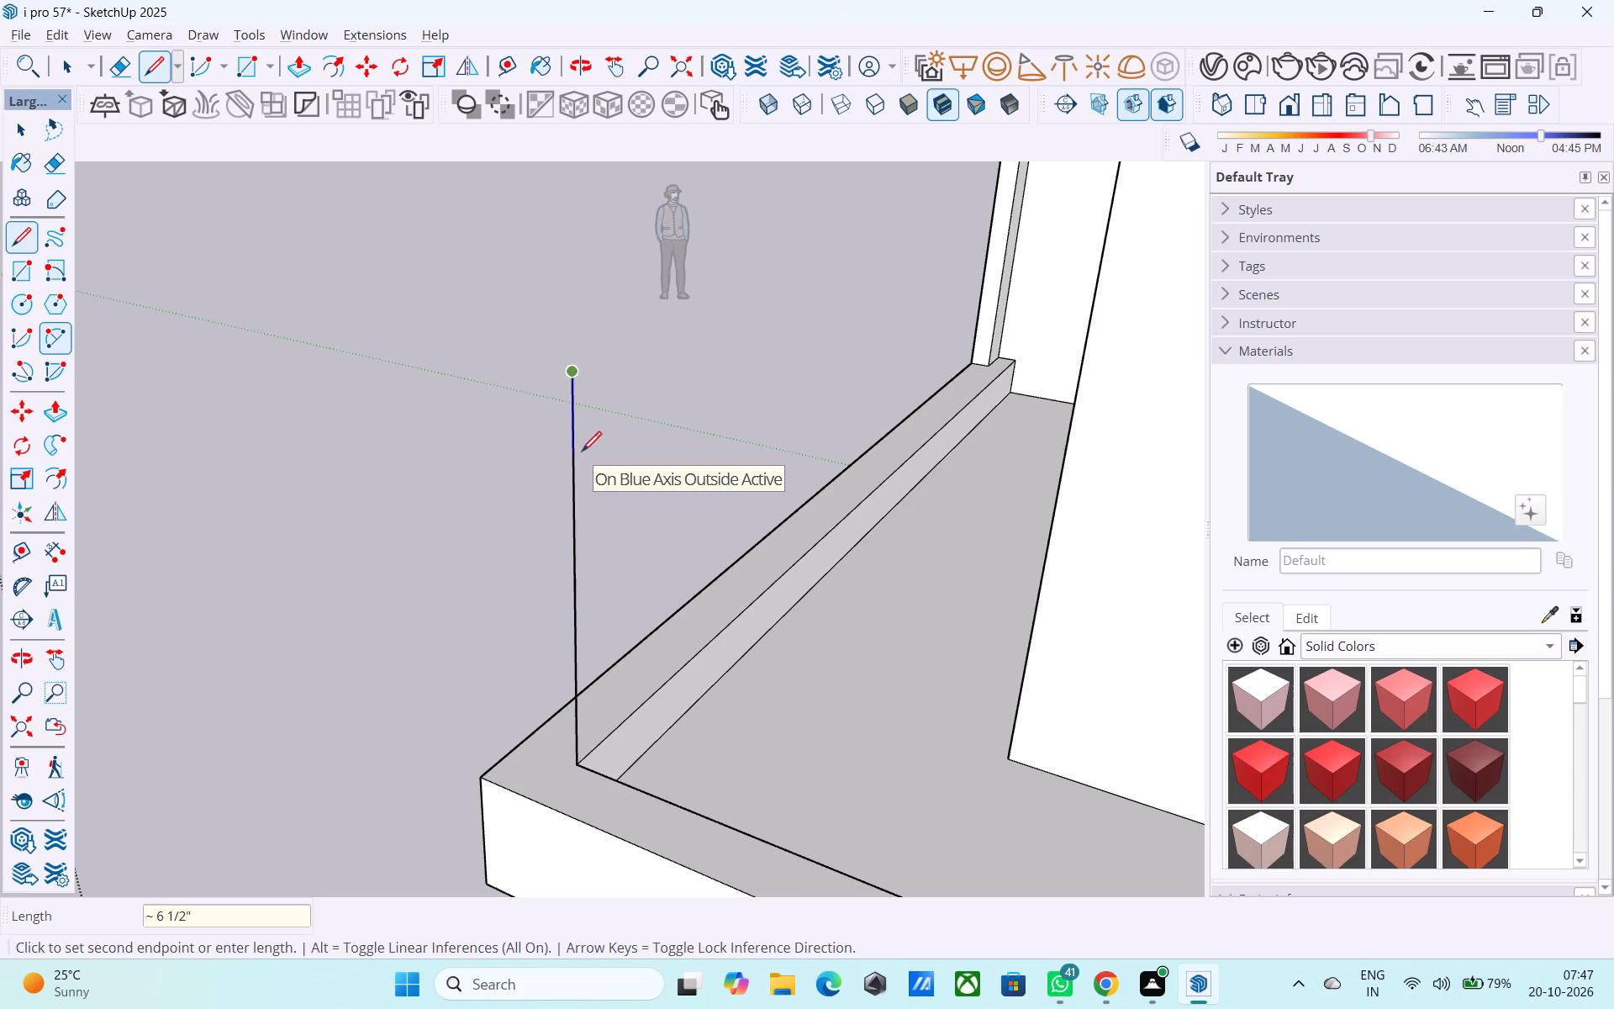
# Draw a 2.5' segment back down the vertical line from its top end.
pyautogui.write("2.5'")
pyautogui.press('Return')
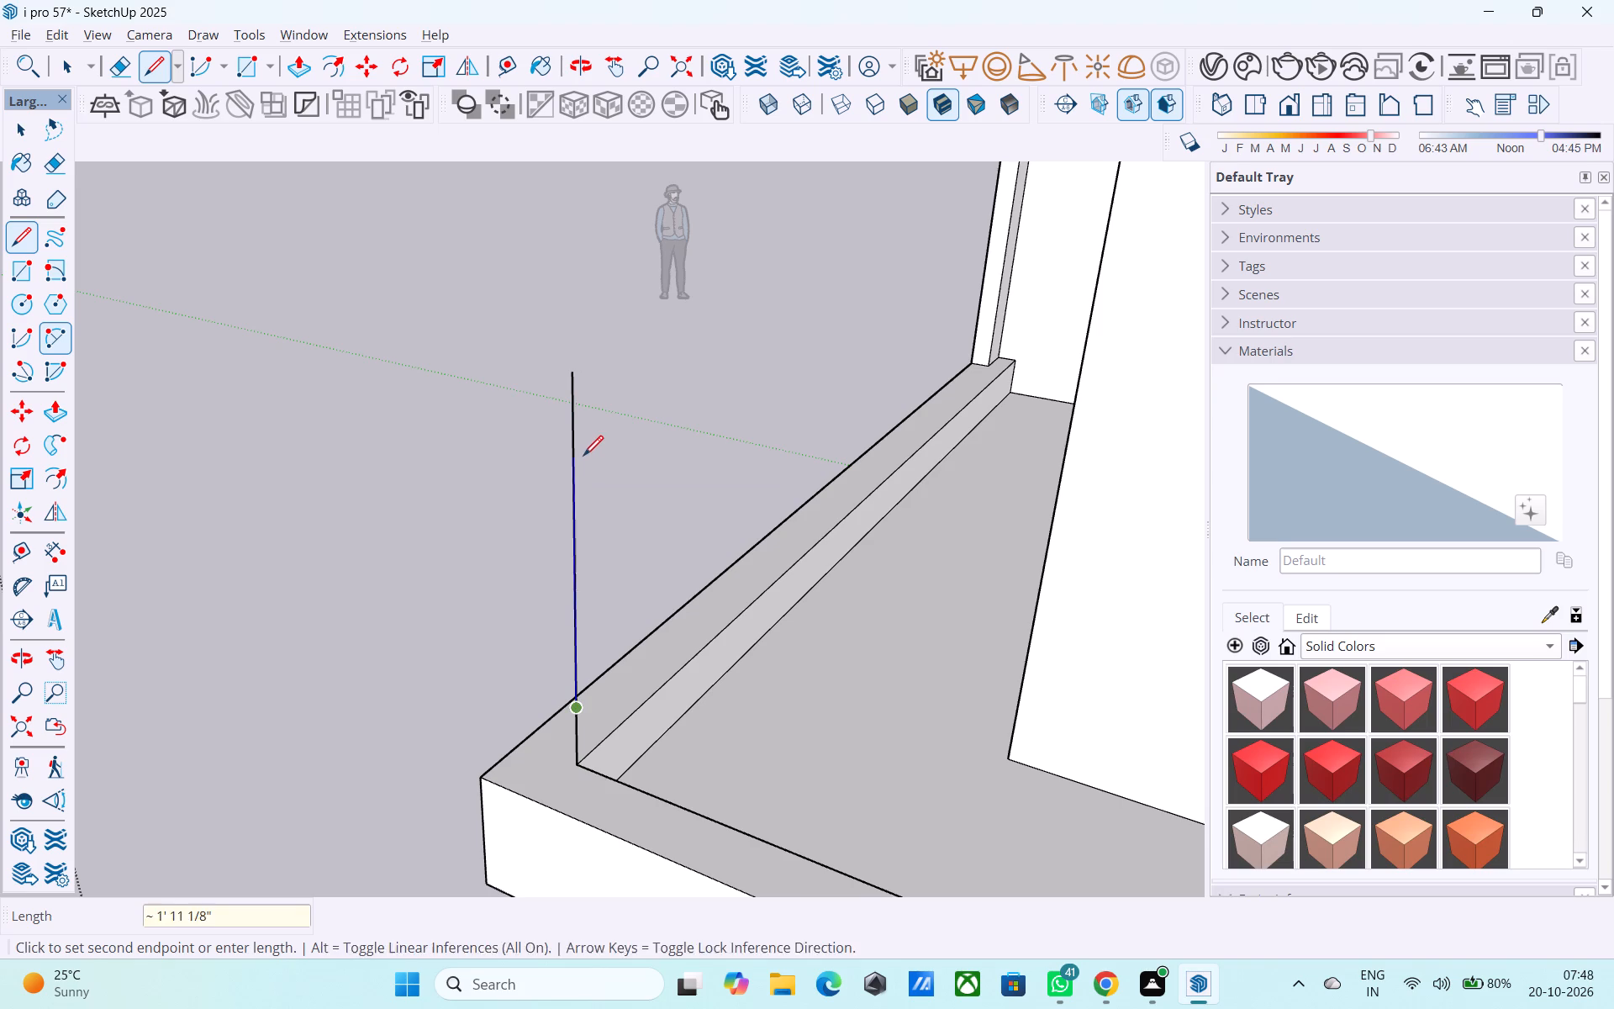
# Erase all the overlapping vertical line segments standing at the inner corner of the sill lips.
pyautogui.press('e')
pyautogui.moveTo(583, 457); pyautogui.dragTo(503, 450)
pyautogui.moveTo(570, 557); pyautogui.dragTo(530, 542)
pyautogui.moveTo(576, 594); pyautogui.dragTo(527, 565)
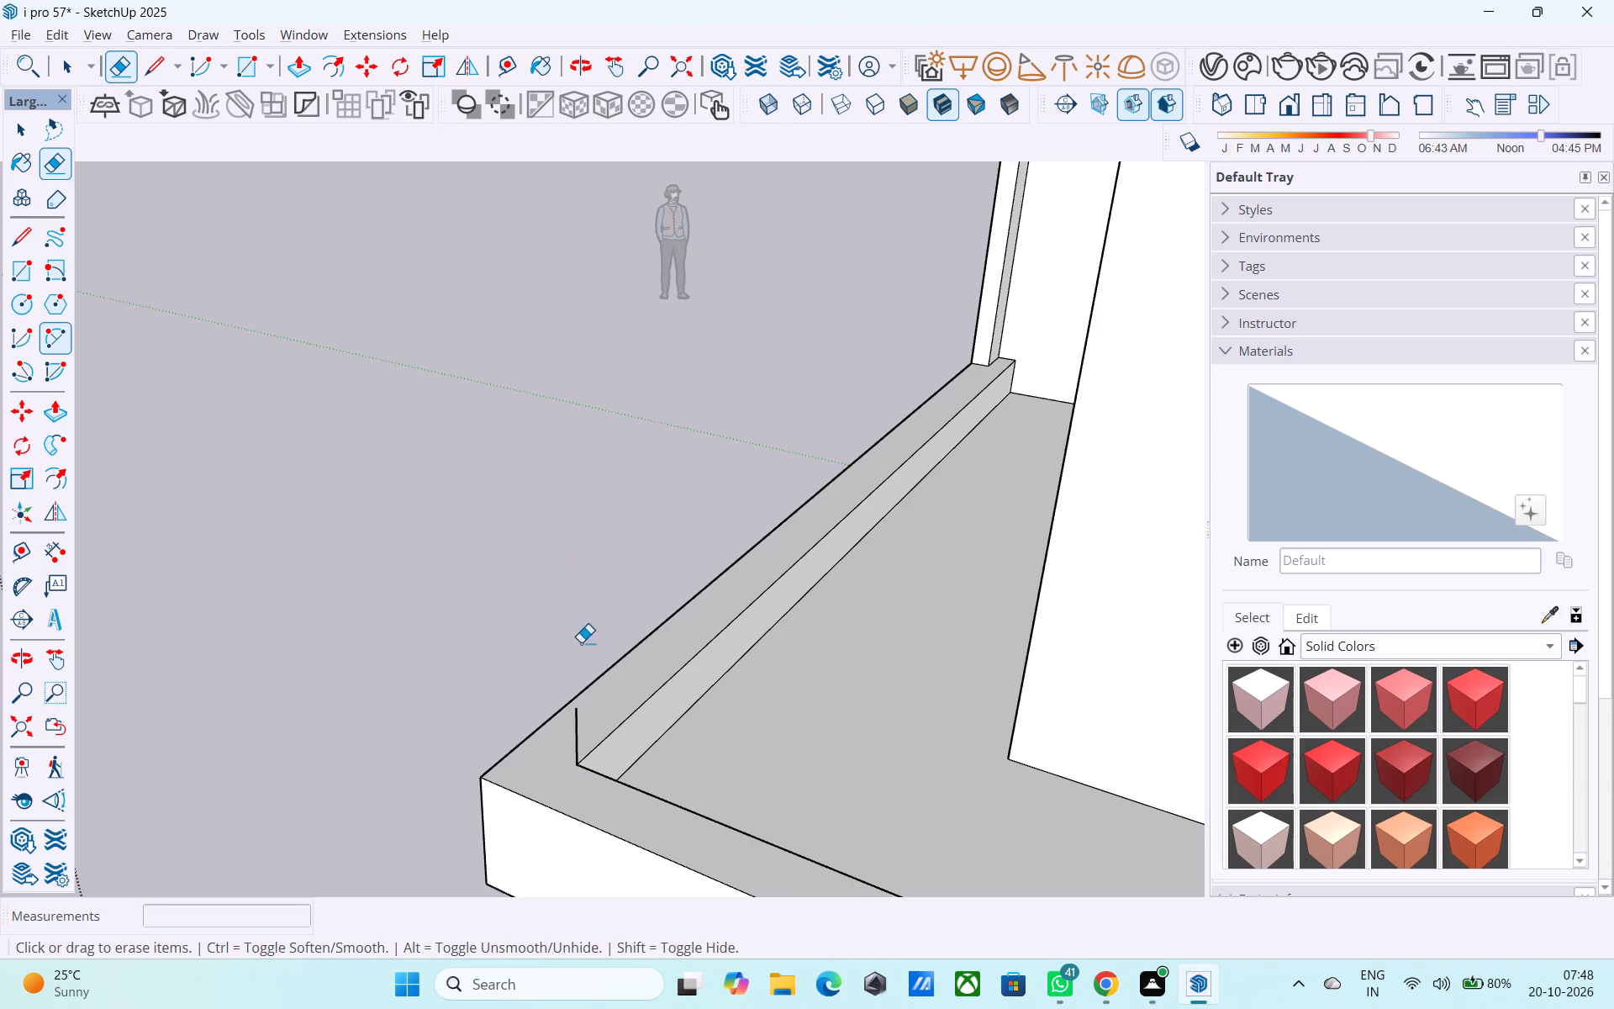
pyautogui.moveTo(582, 737); pyautogui.dragTo(560, 724)
pyautogui.press('space')
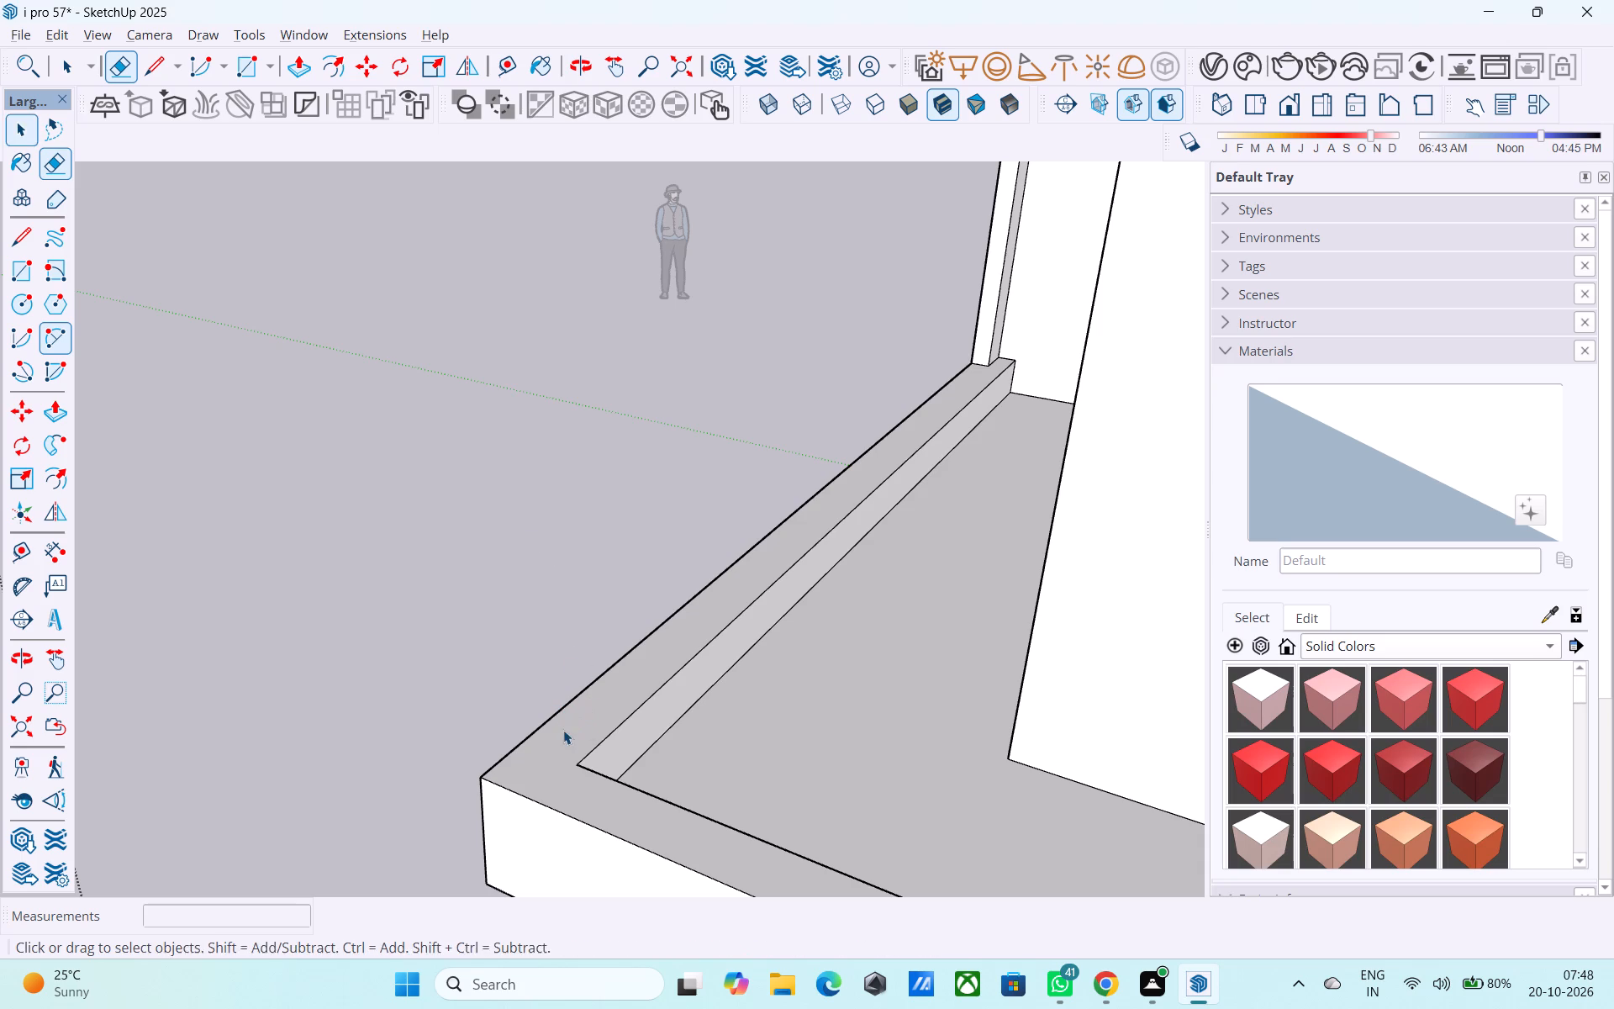
# Draw a 2.5' vertical line upward from the inner corner where the two sill lips meet.
pyautogui.press('l')
pyautogui.click(583, 765)
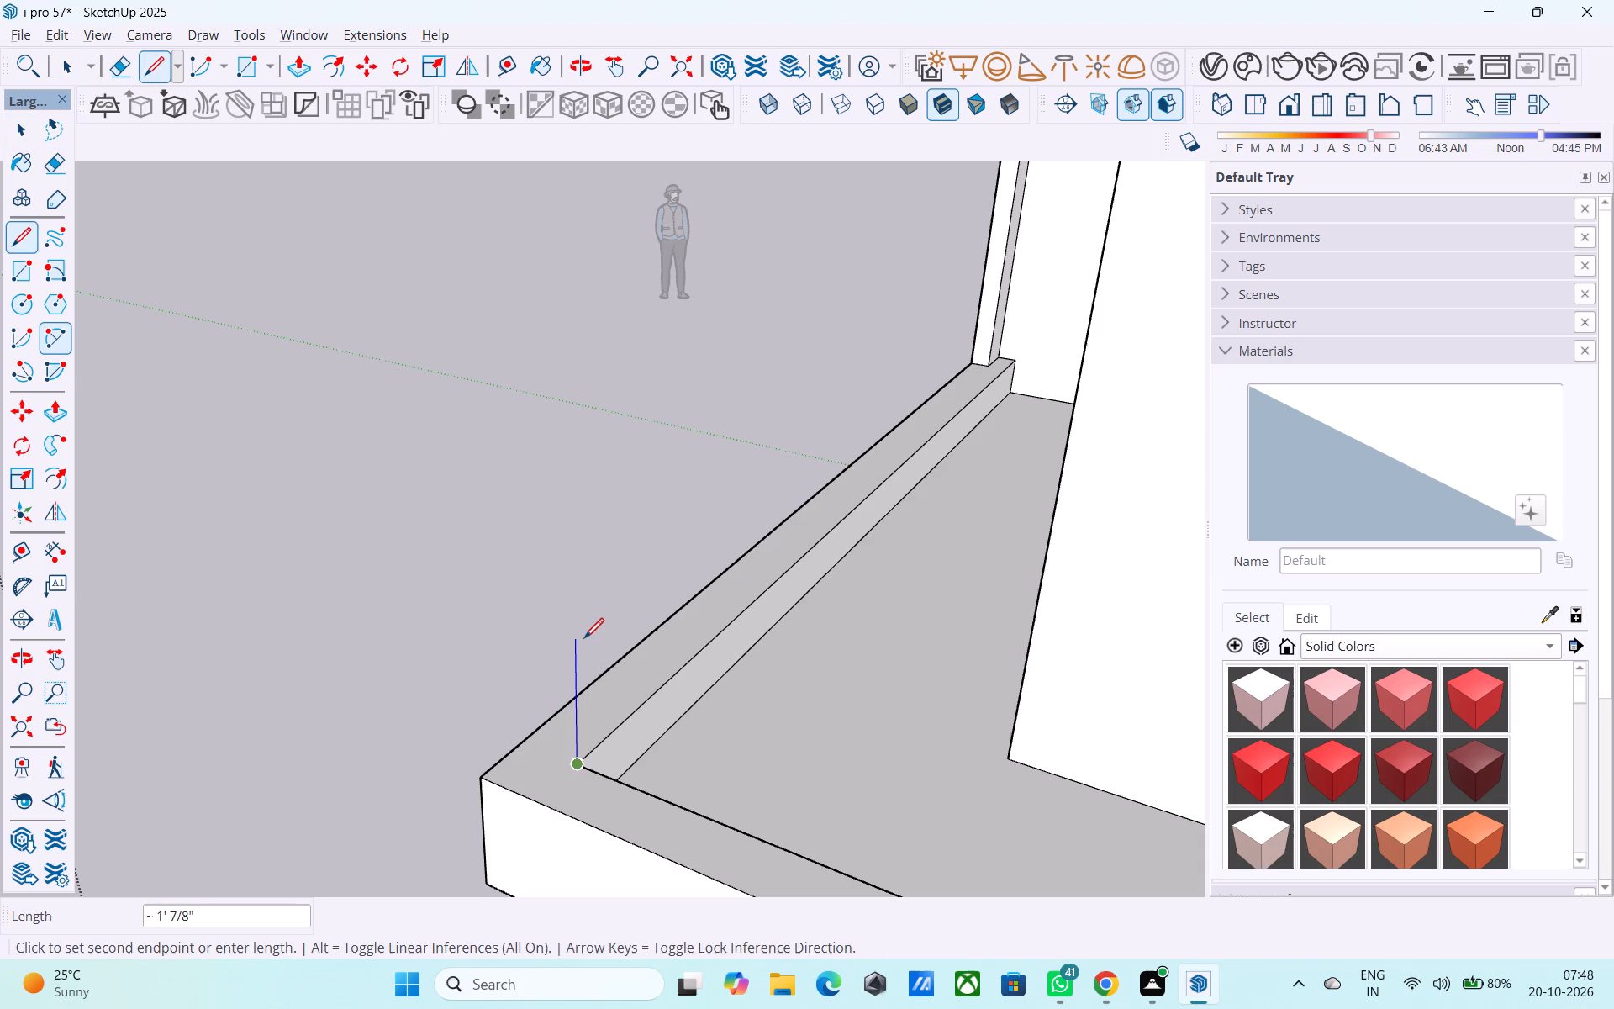
pyautogui.press('2')
pyautogui.write(".5'")
pyautogui.press('Return')
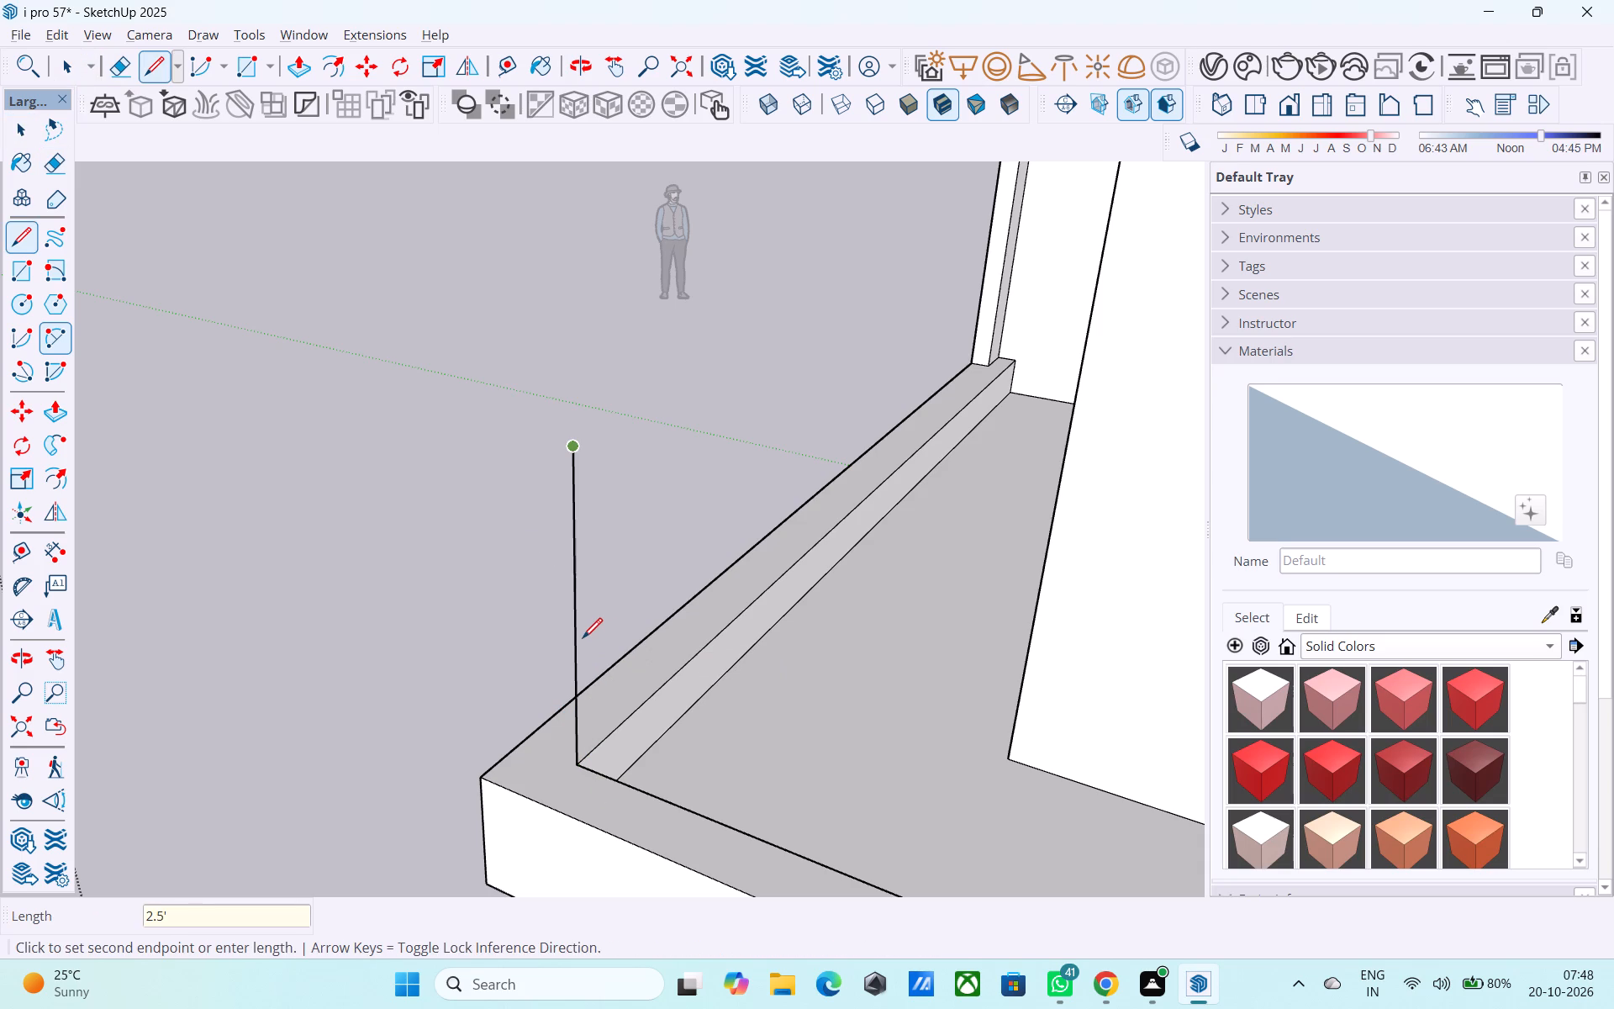
# Draw a vertical rectangle, about 11' 6" by 2' 5", from the line's top to the jamb end of the sill lip away from the door facade.
pyautogui.press('r')
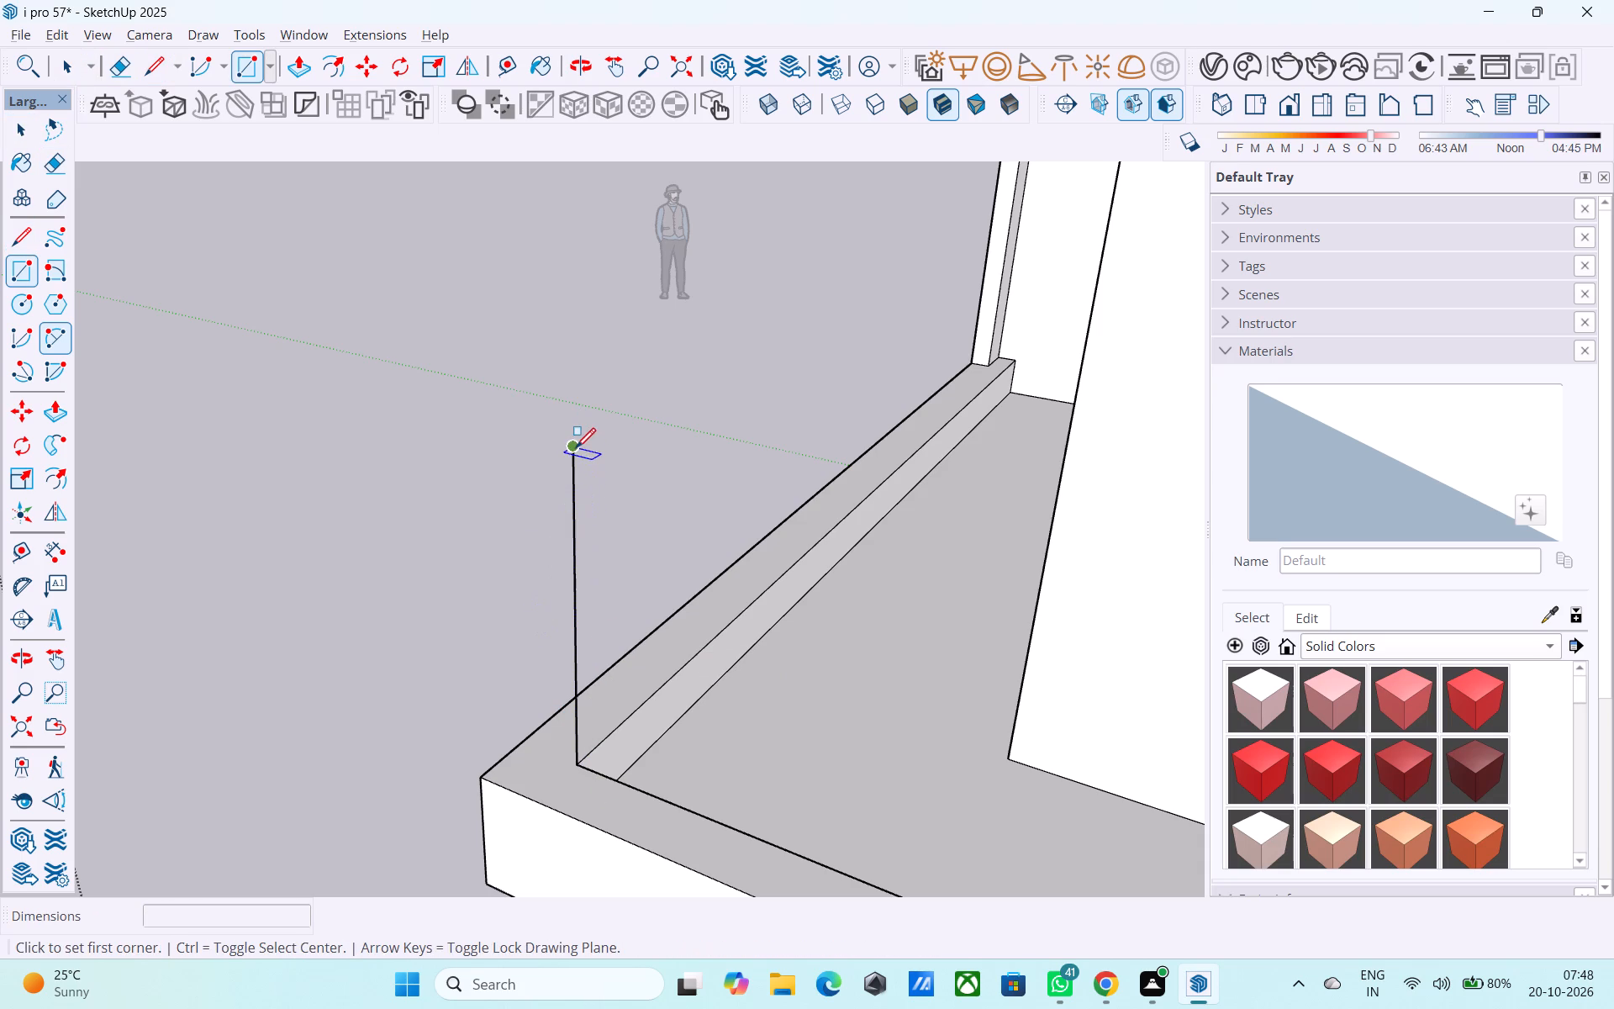
pyautogui.click(575, 449)
pyautogui.click(1021, 357)
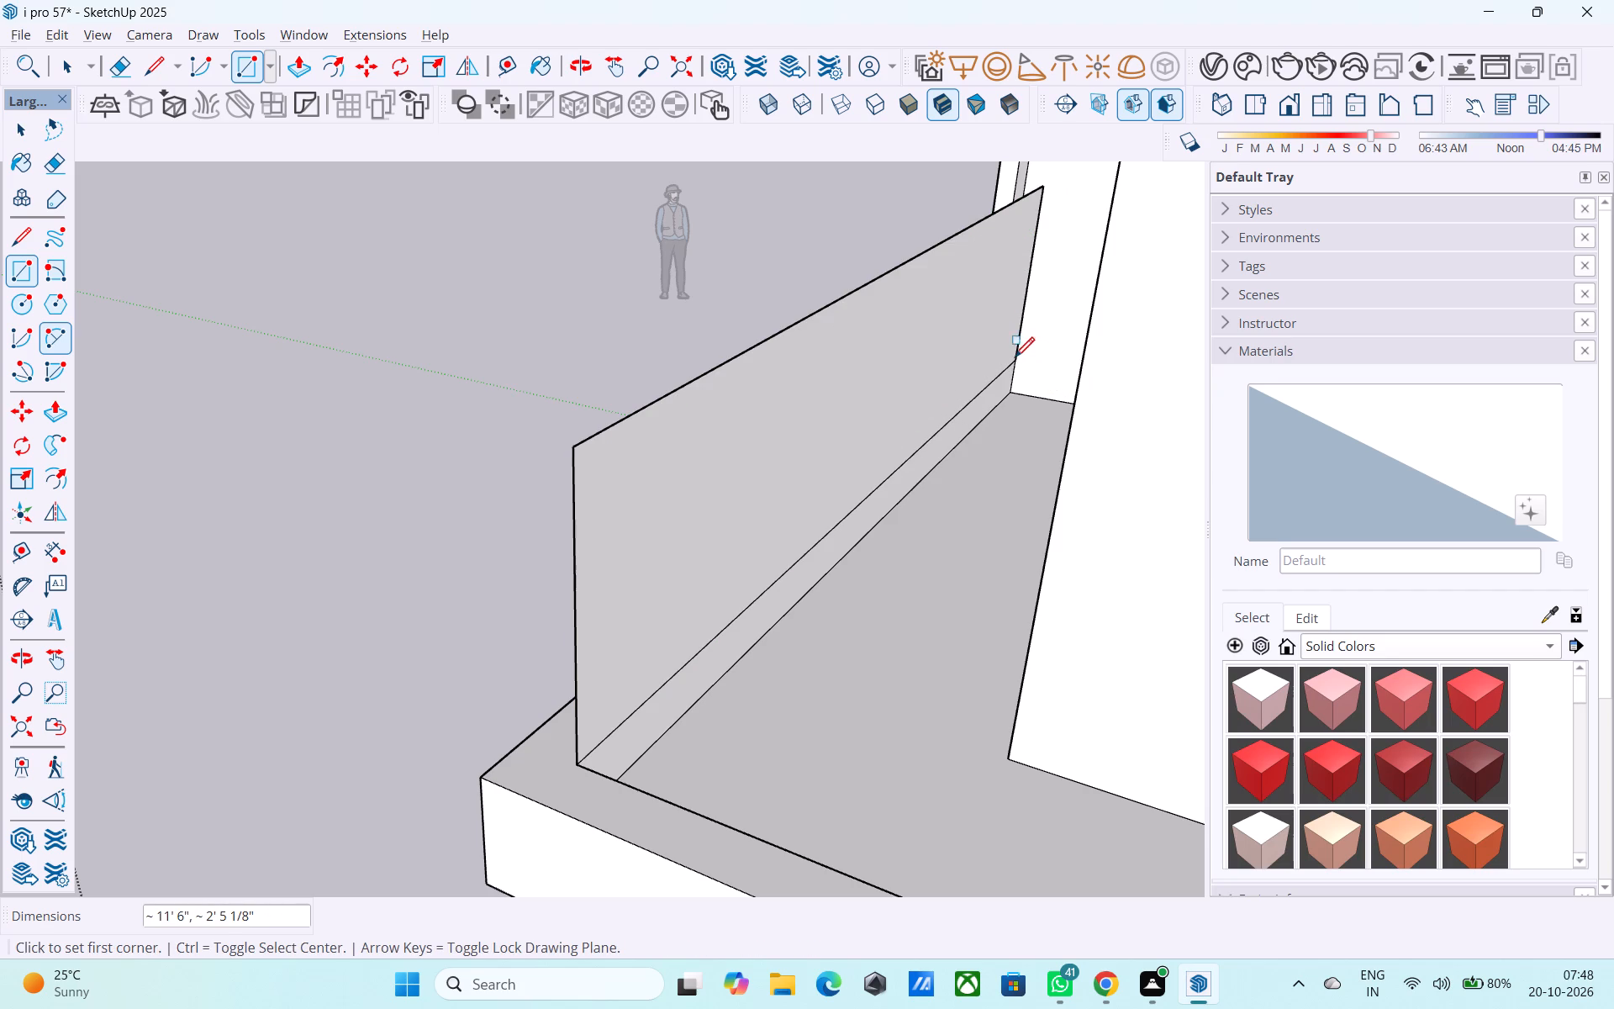
# Draw a matching vertical rectangle, about 11' 6" by 2' 5 1/2", from the line's top to the jamb end of the door-facade sill lip.
pyautogui.click(579, 450)
pyautogui.scroll(-9, 579, 449)
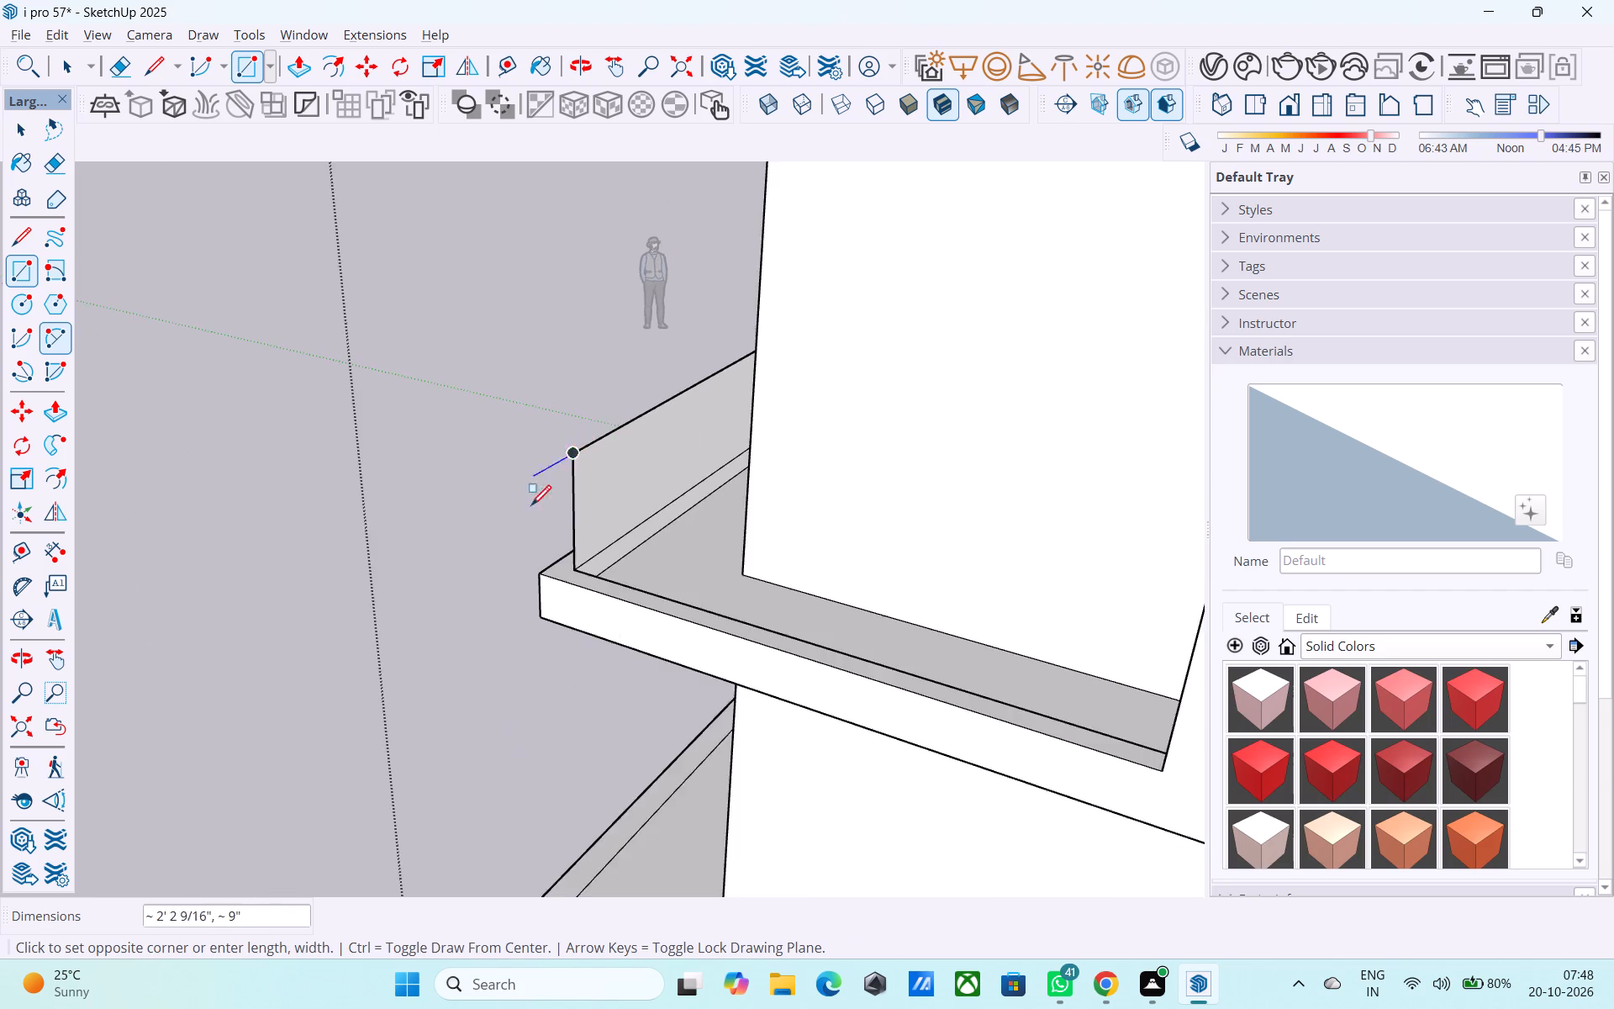
pyautogui.scroll(-4, 525, 516)
pyautogui.moveTo(537, 530); pyautogui.dragTo(875, 642, button='middle')
pyautogui.scroll(-5, 577, 608)
pyautogui.scroll(12, 926, 637)
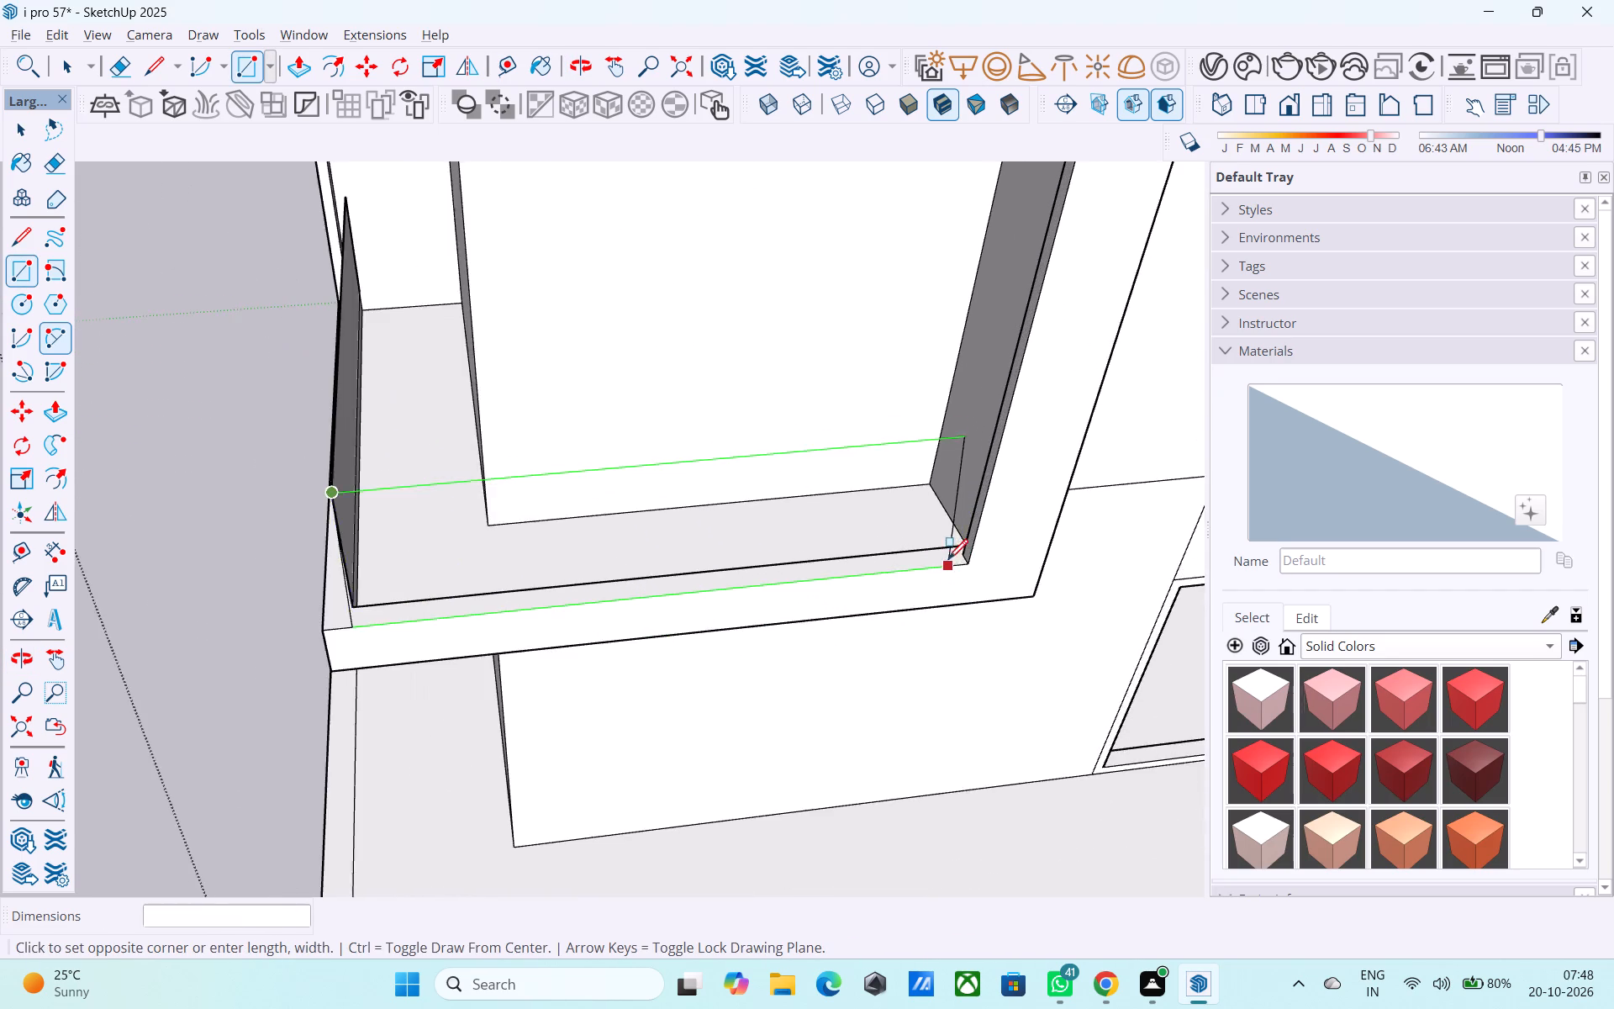
pyautogui.moveTo(948, 561); pyautogui.dragTo(1503, 482, button='middle')
pyautogui.scroll(13, 899, 289)
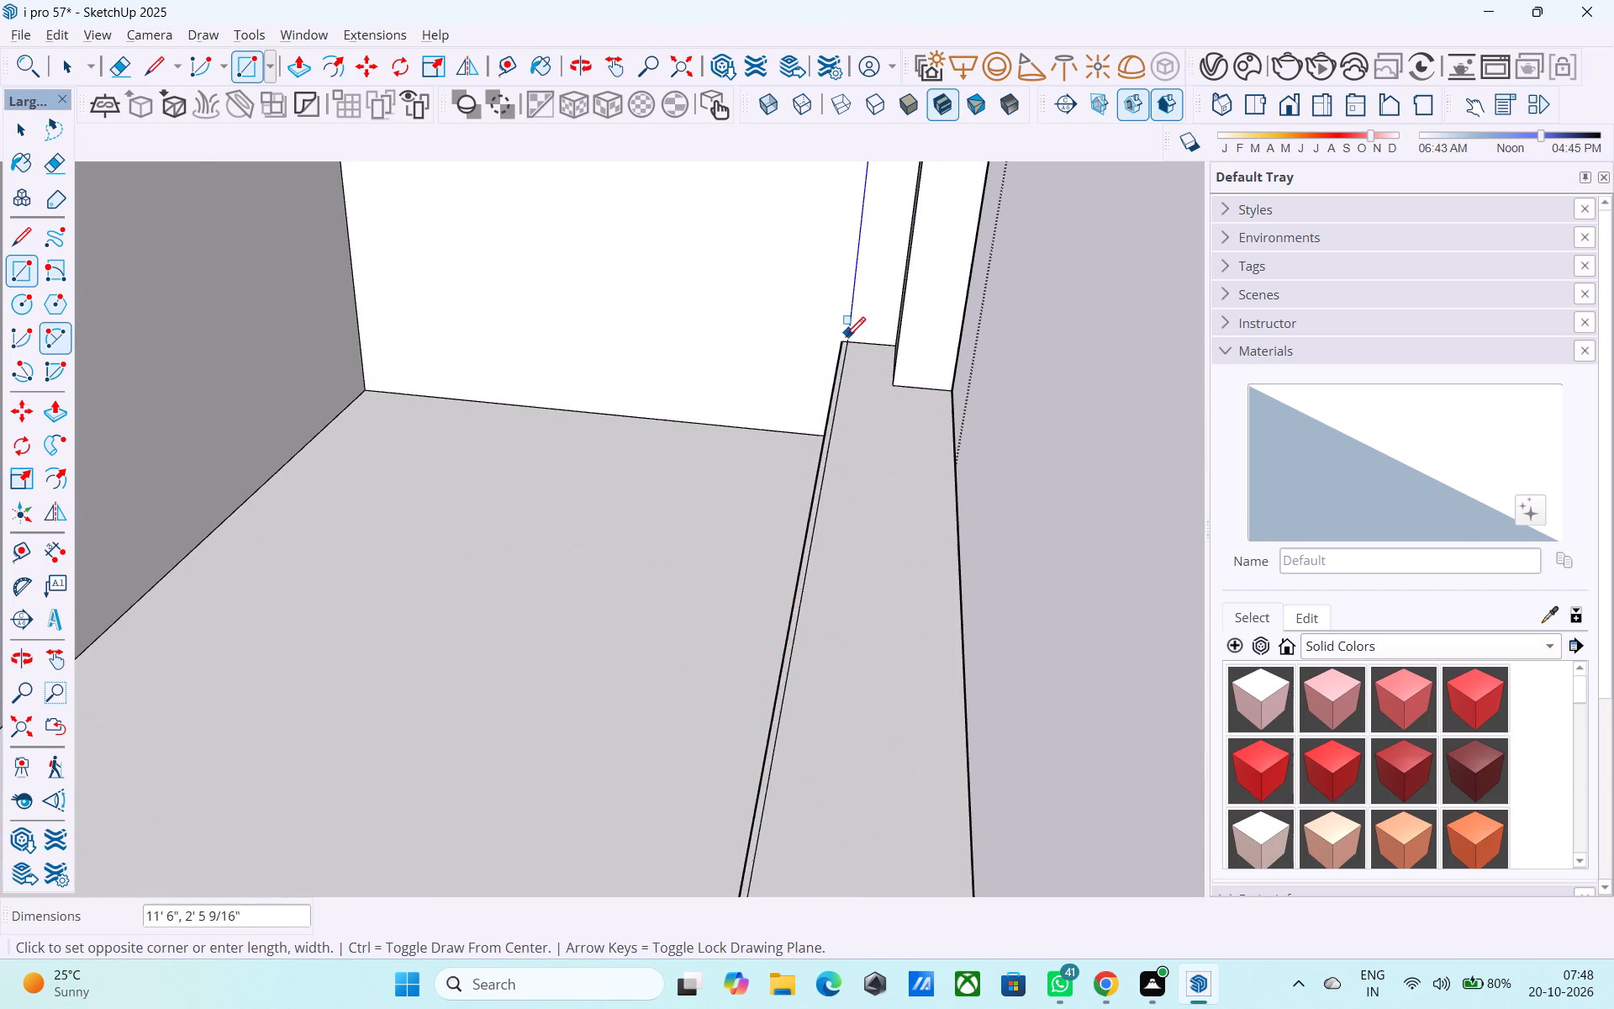
pyautogui.click(845, 341)
# Examine the two low panels in the corner opening against the whole building from outside and above.
pyautogui.scroll(-20, 843, 341)
pyautogui.scroll(-1, 843, 341)
pyautogui.moveTo(838, 349); pyautogui.dragTo(801, 339, button='middle')
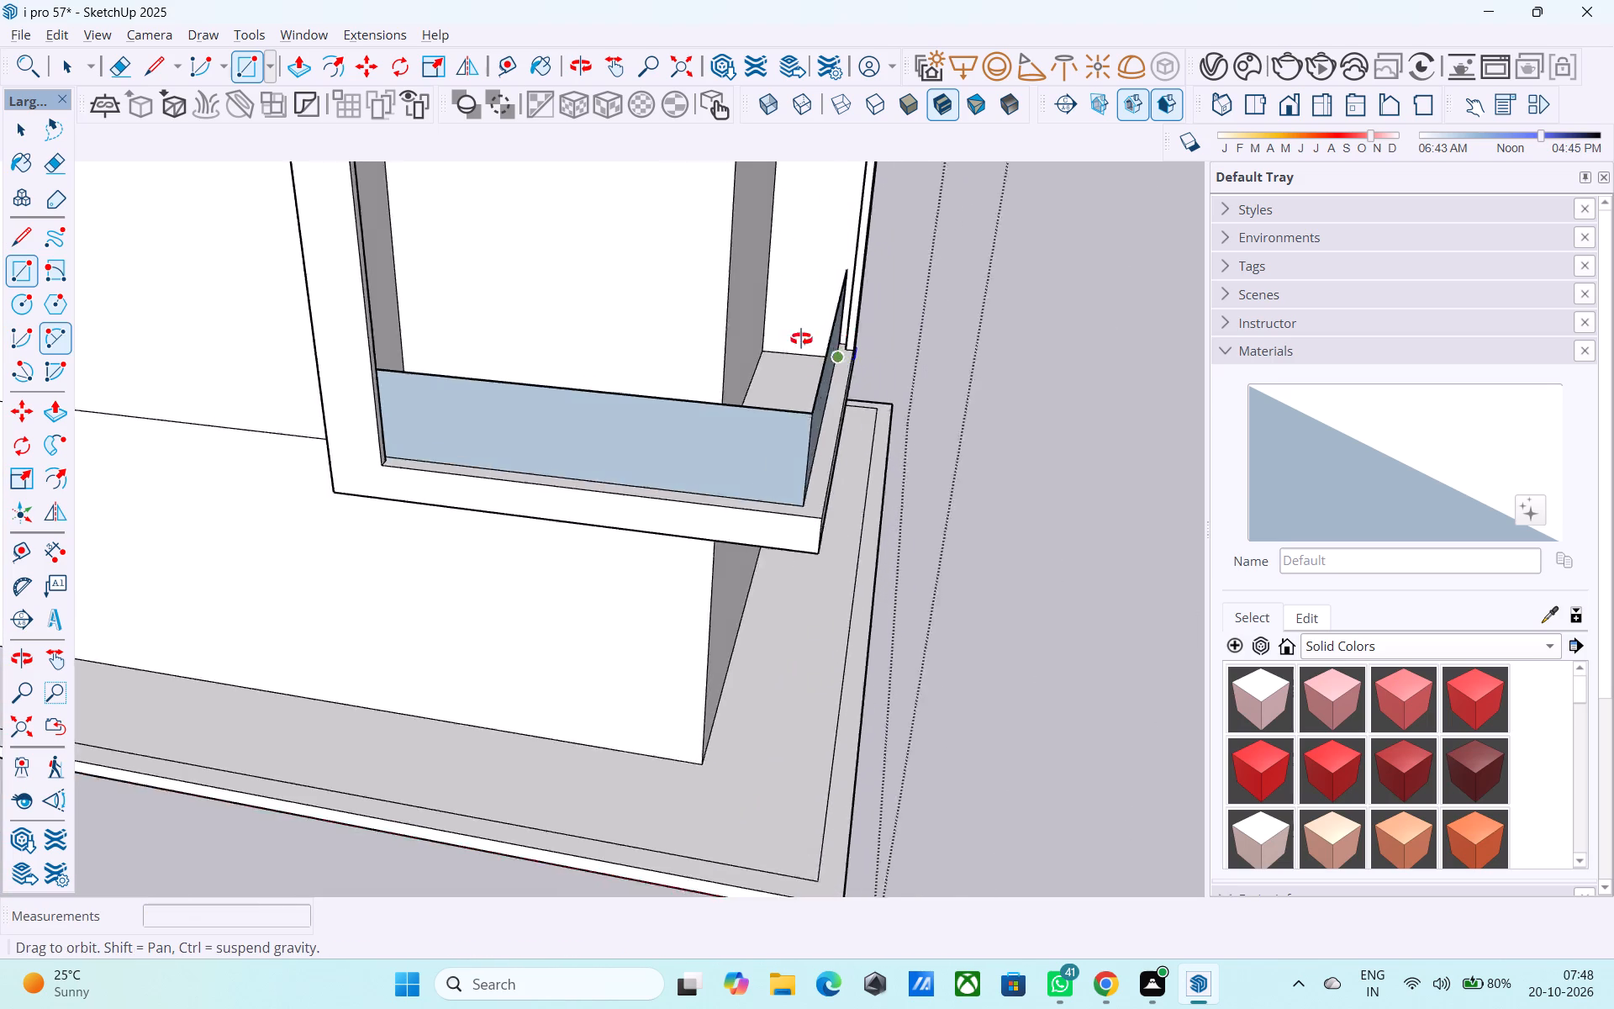
pyautogui.moveTo(801, 339); pyautogui.dragTo(721, 304, button='middle')
pyautogui.scroll(-7, 731, 396)
pyautogui.scroll(1, 720, 547)
pyautogui.scroll(-7, 718, 558)
pyautogui.moveTo(688, 612); pyautogui.dragTo(590, 490, button='middle')
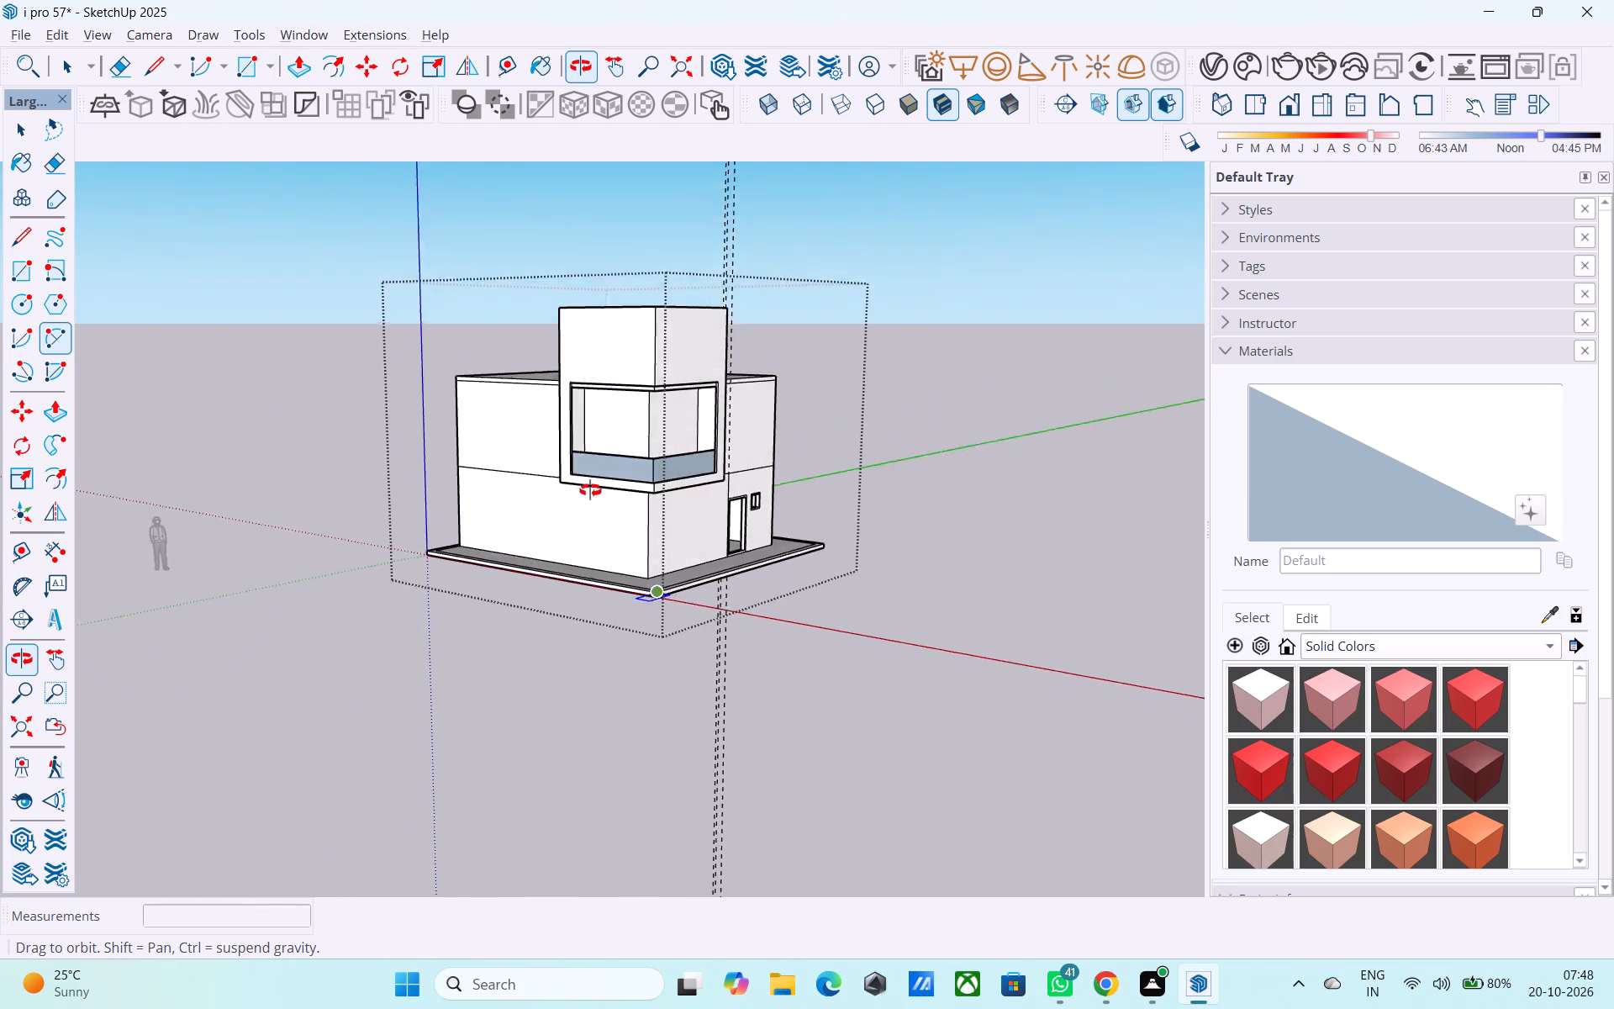
pyautogui.moveTo(590, 490); pyautogui.dragTo(528, 428, button='middle')
pyautogui.scroll(10, 607, 377)
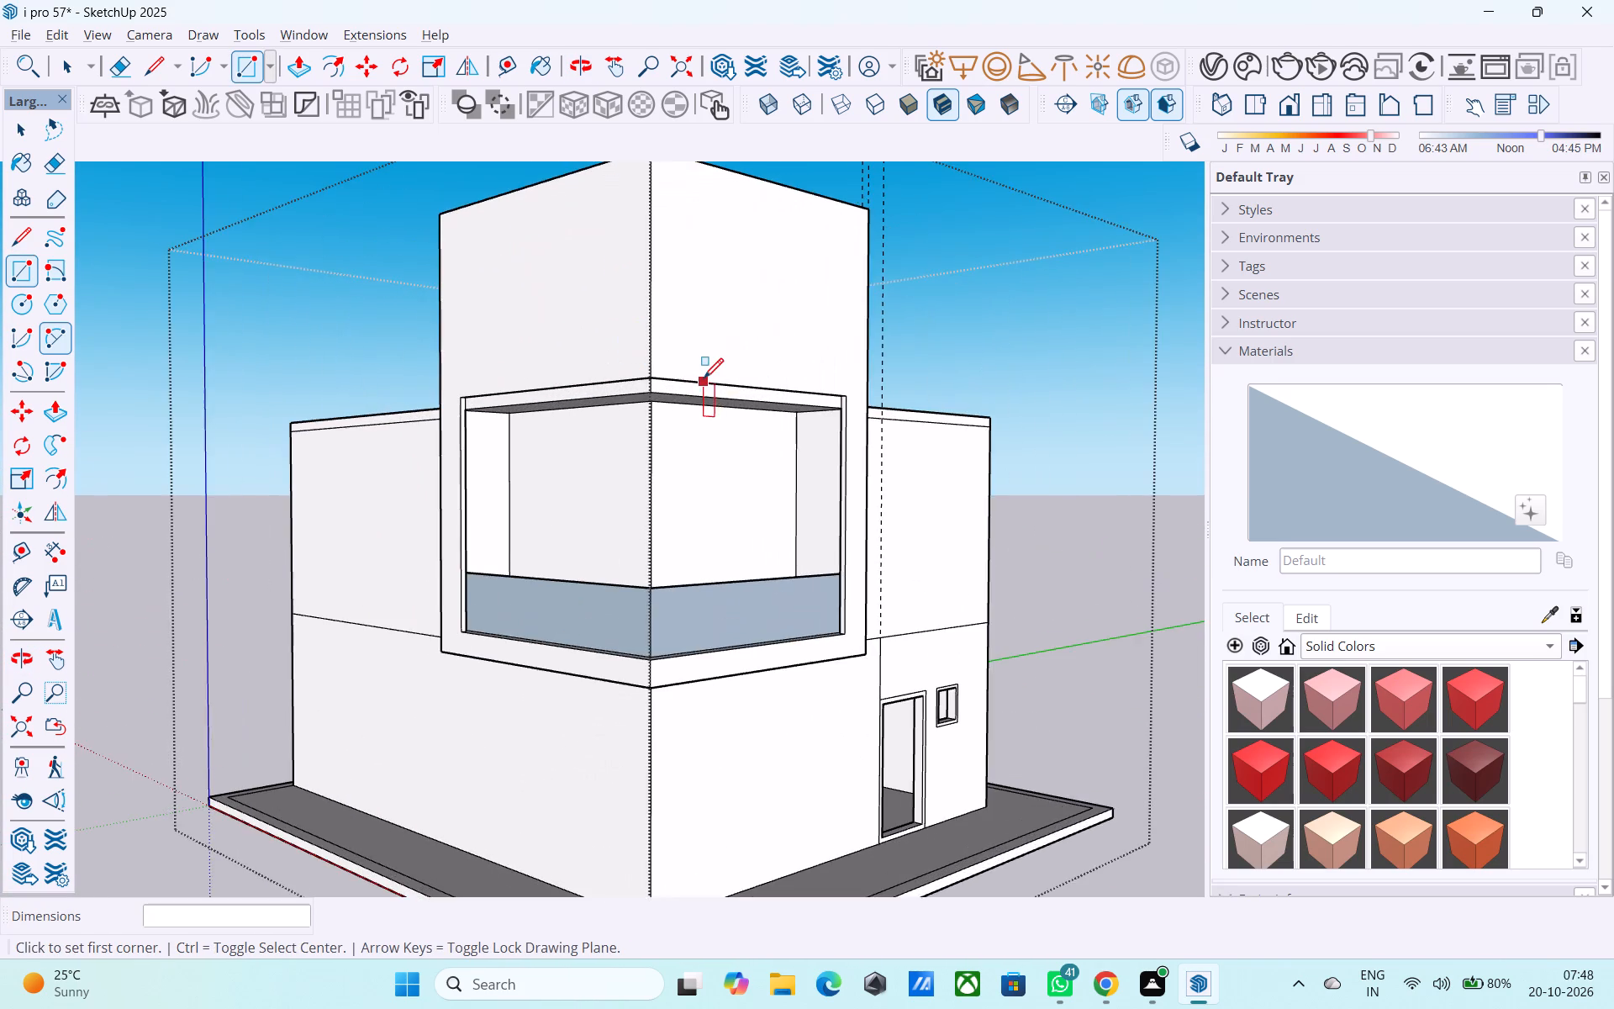
pyautogui.moveTo(704, 380); pyautogui.dragTo(685, 571, button='middle')
pyautogui.scroll(-6, 543, 457)
pyautogui.scroll(4, 605, 515)
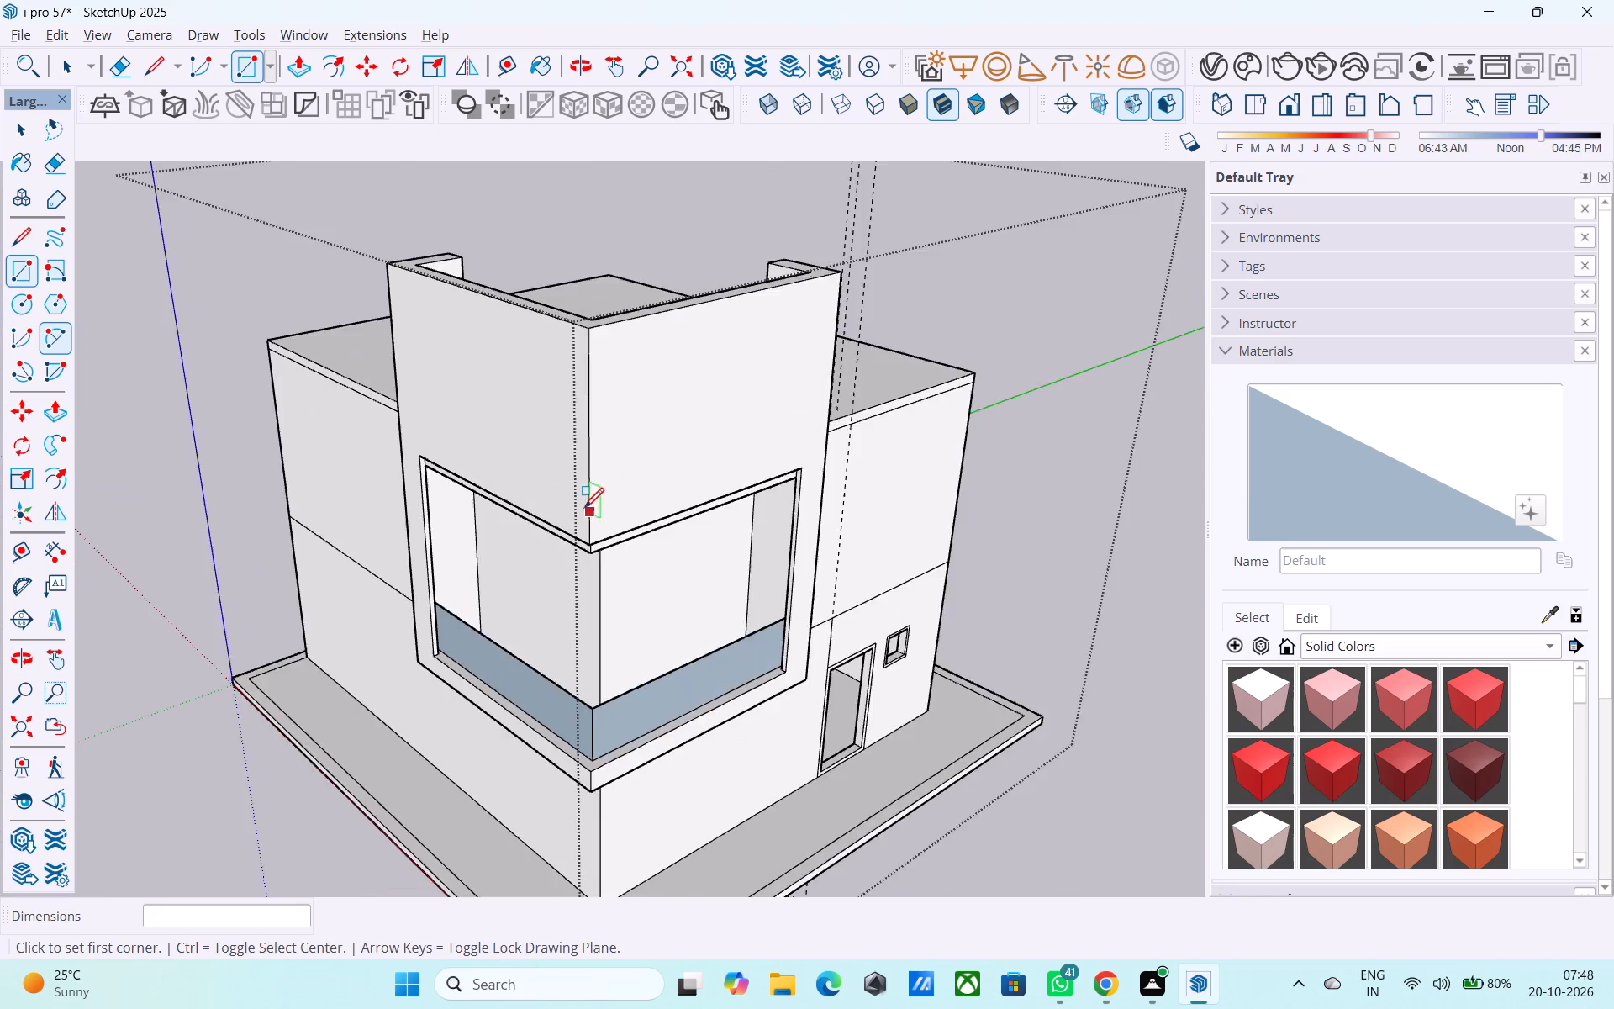
pyautogui.scroll(5, 584, 510)
pyautogui.scroll(-3, 485, 647)
# Copy the low panel on the facade without the door 3" outward onto its sill.
pyautogui.moveTo(442, 609); pyautogui.dragTo(381, 501, button='middle')
pyautogui.scroll(9, 399, 579)
pyautogui.moveTo(427, 649); pyautogui.dragTo(391, 621, button='middle')
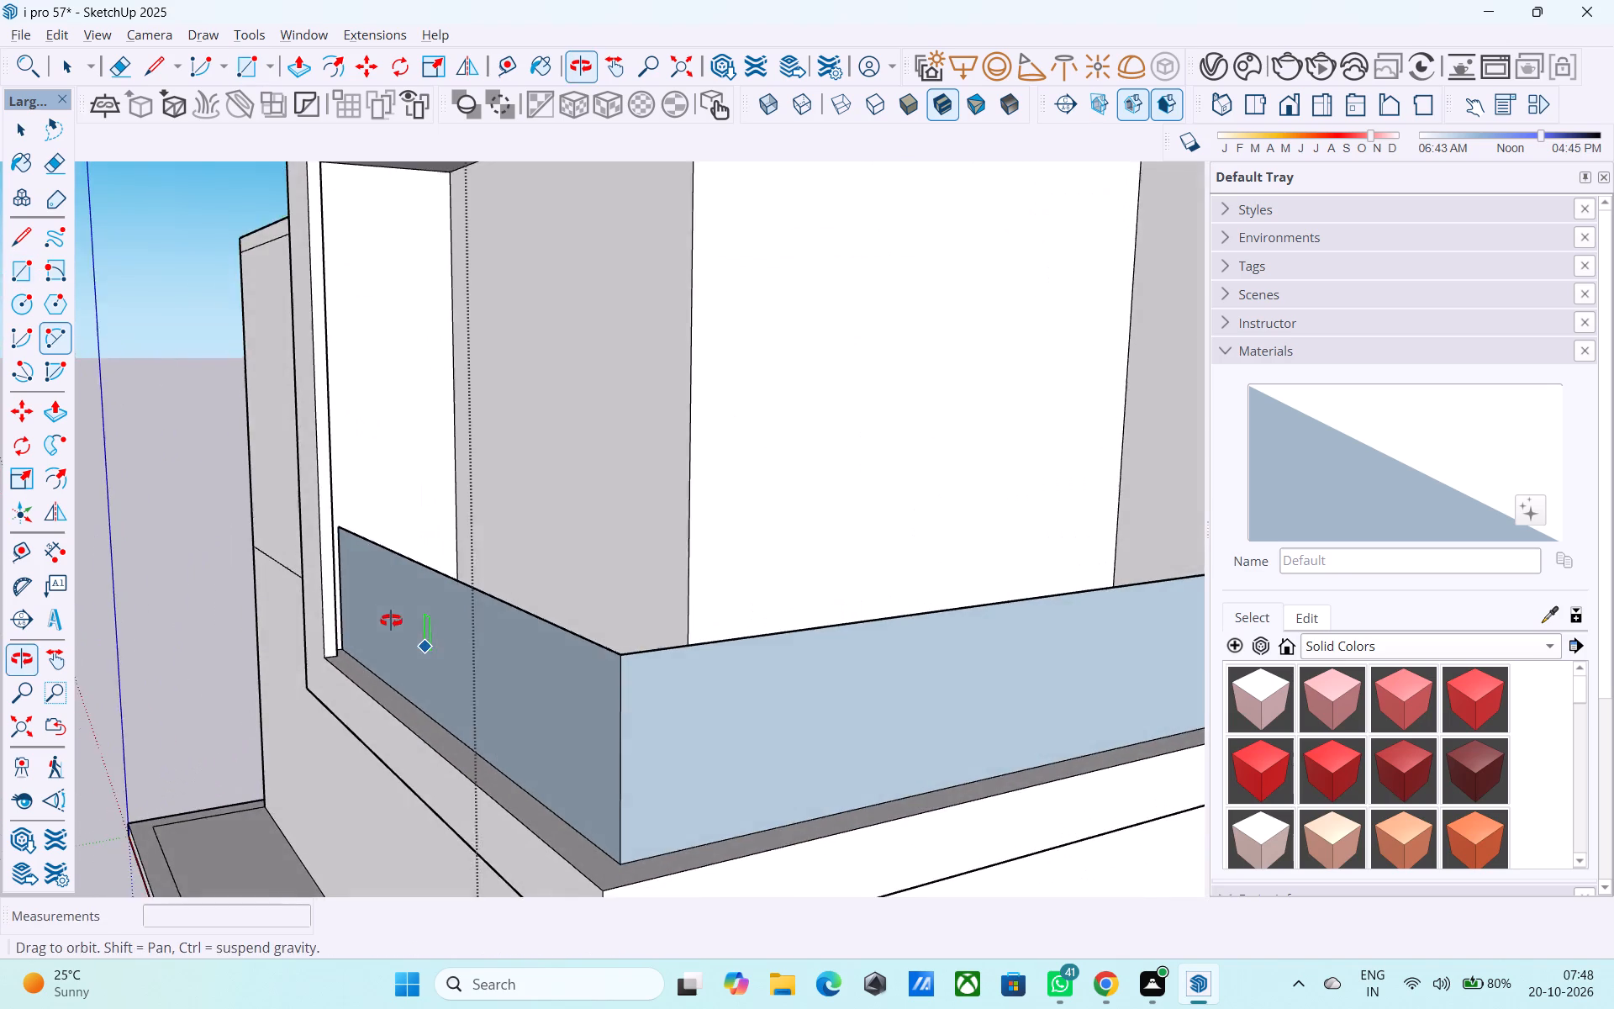
pyautogui.moveTo(391, 621); pyautogui.dragTo(391, 621, button='middle')
pyautogui.scroll(15, 377, 663)
pyautogui.moveTo(334, 650); pyautogui.dragTo(212, 650, button='middle')
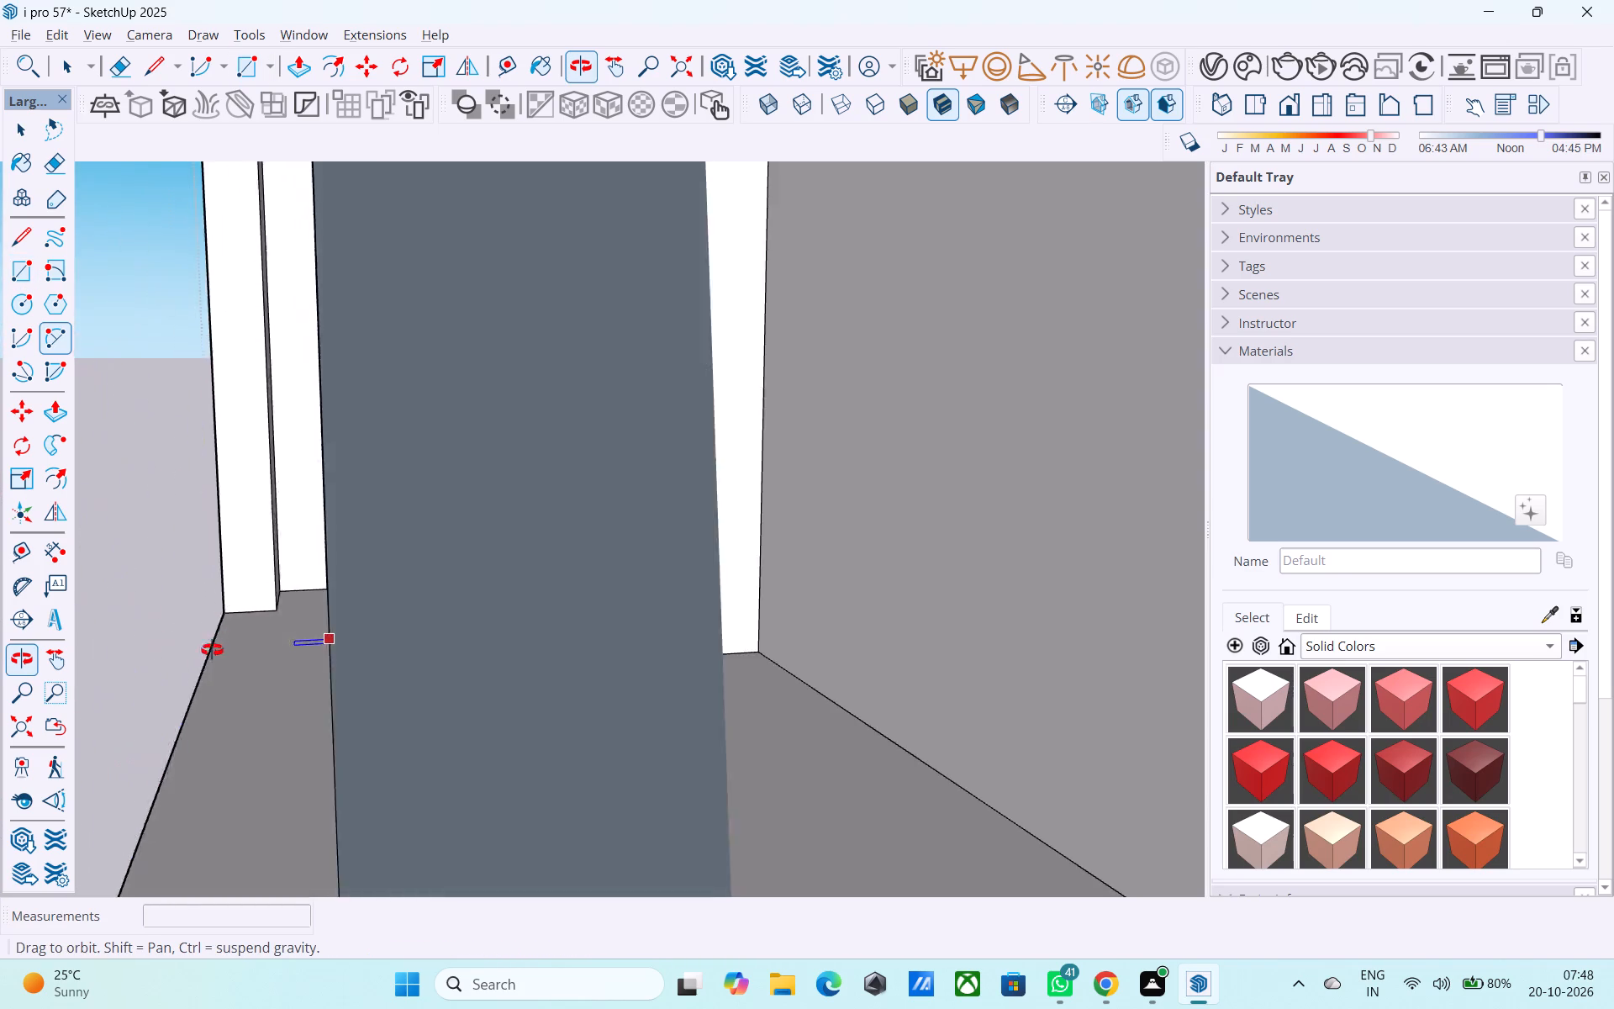
pyautogui.moveTo(212, 650); pyautogui.dragTo(242, 653, button='middle')
pyautogui.scroll(-17, 346, 492)
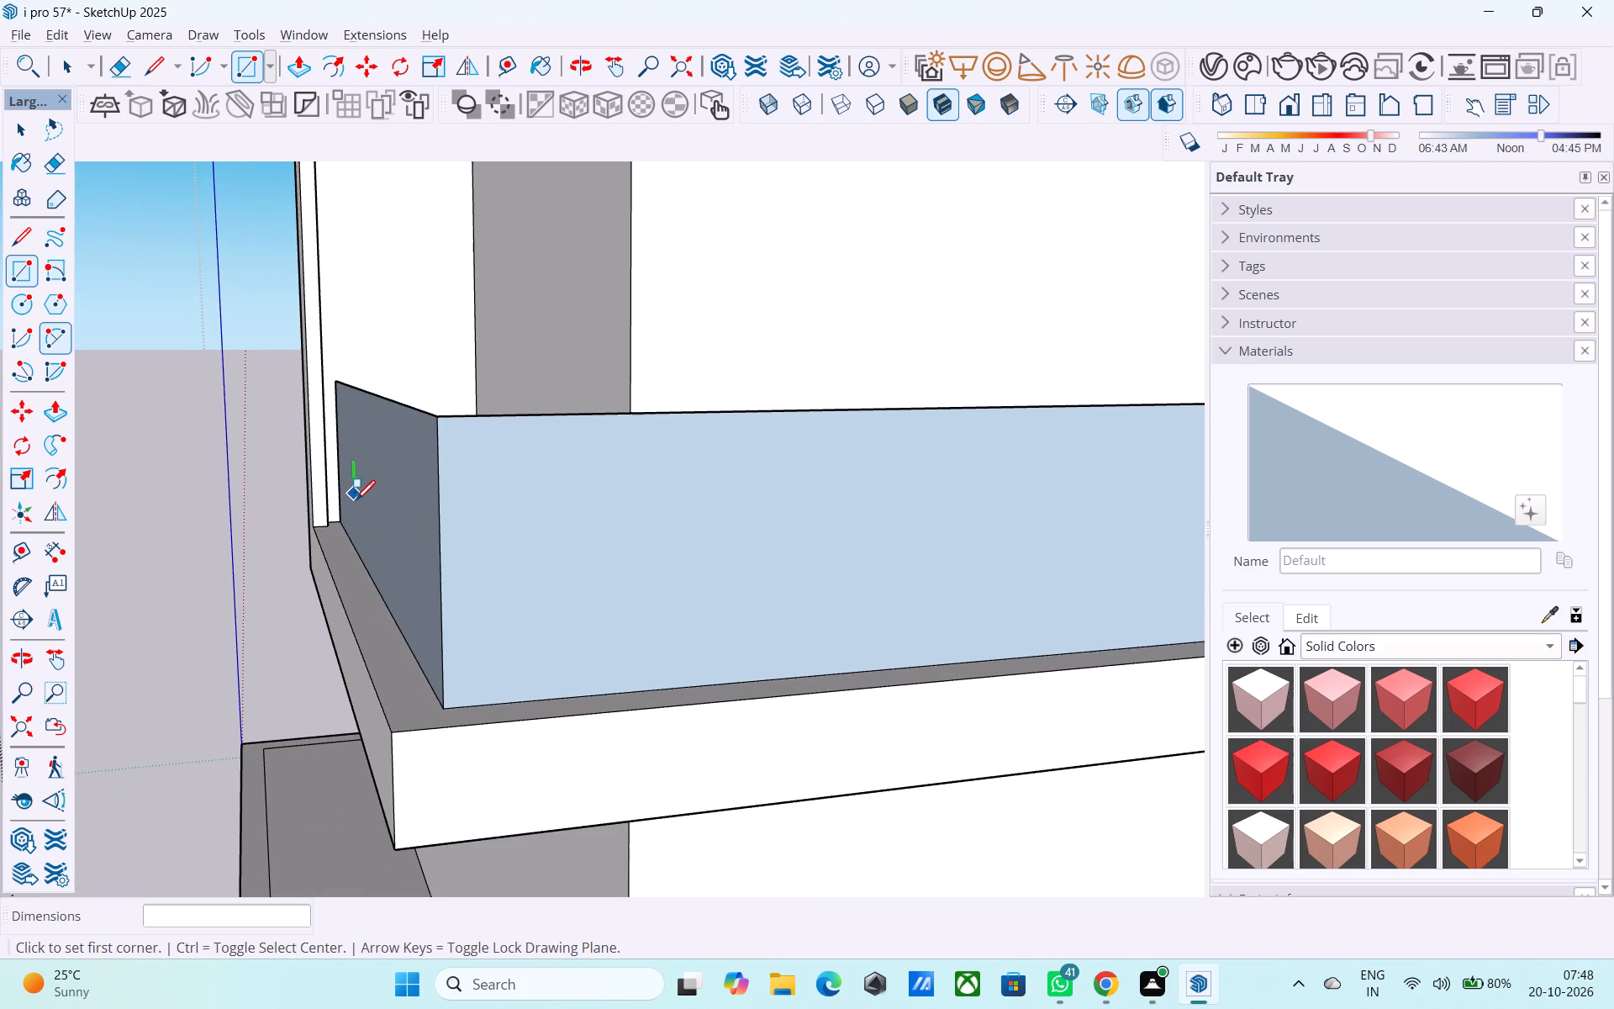
pyautogui.moveTo(393, 653); pyautogui.dragTo(375, 642, button='middle')
pyautogui.scroll(4, 403, 669)
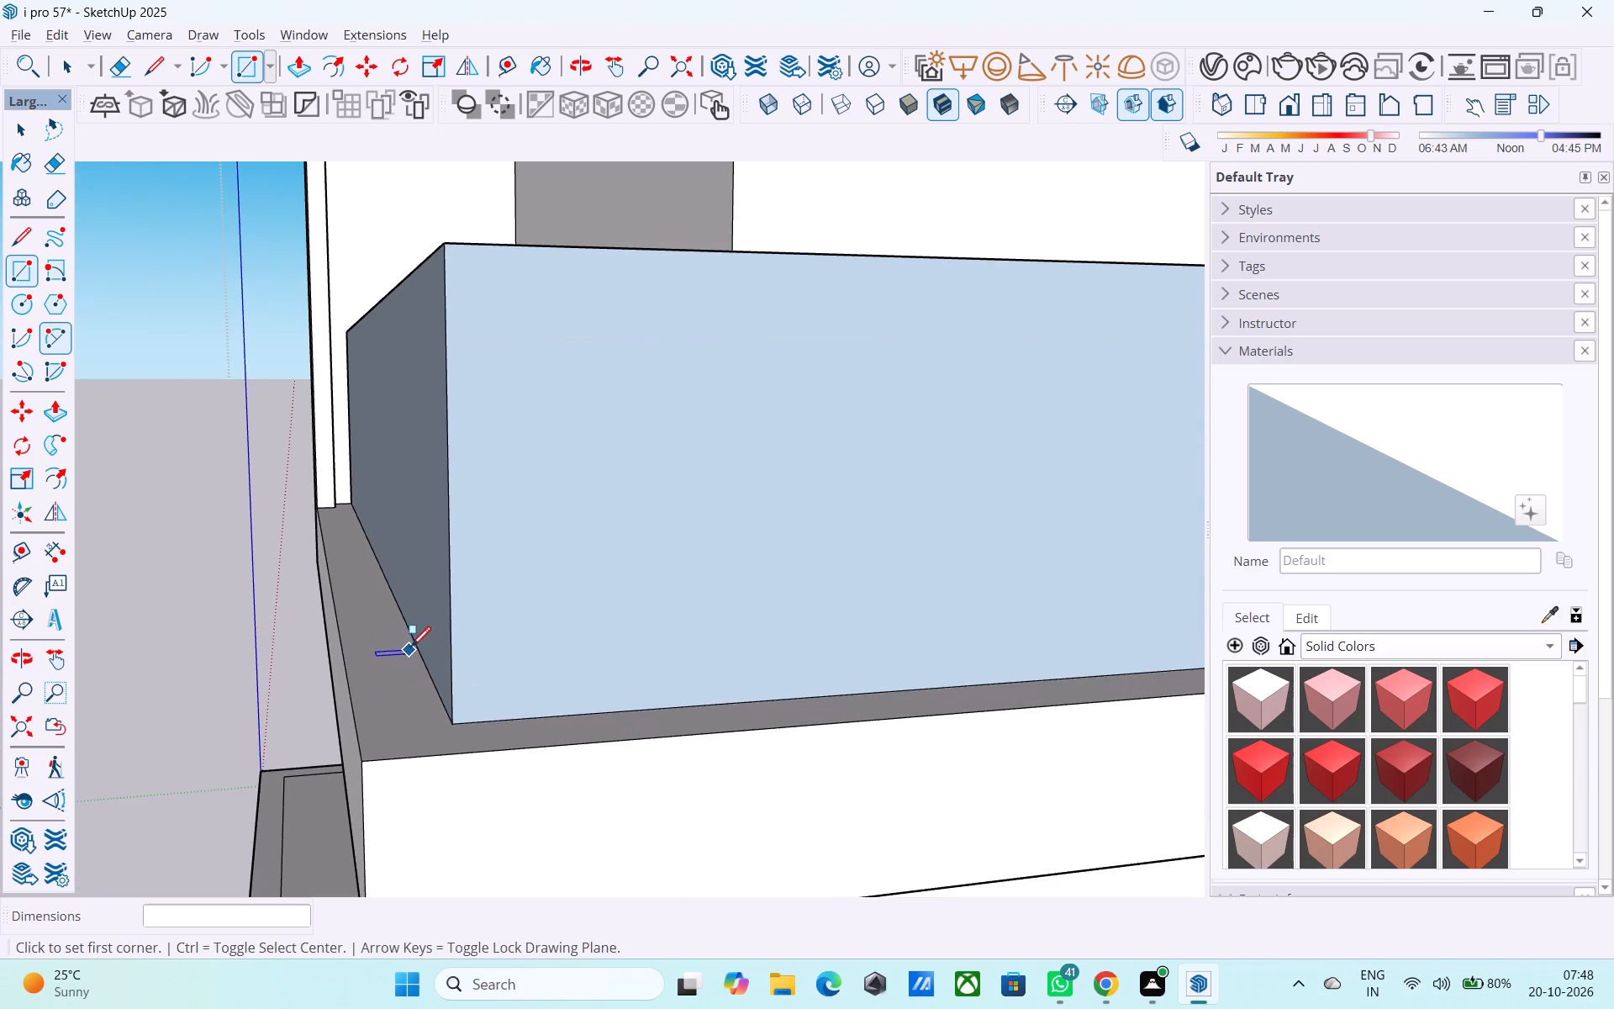
pyautogui.press('space')
pyautogui.click(425, 610)
pyautogui.press('m')
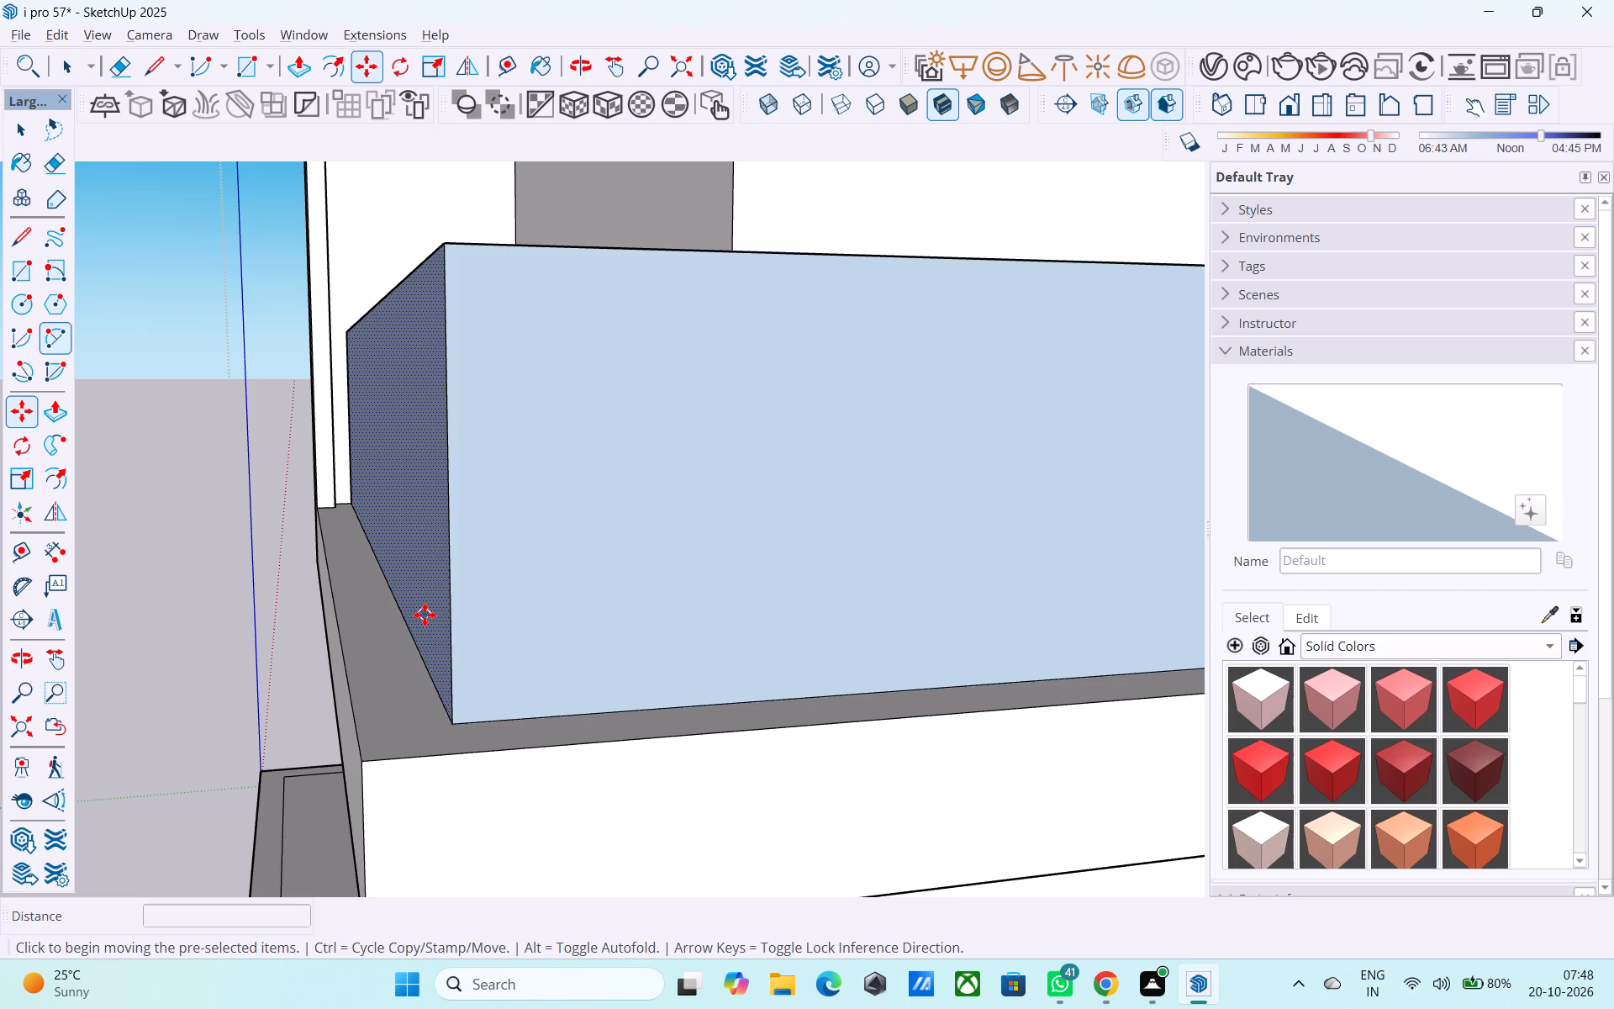
pyautogui.click(456, 721)
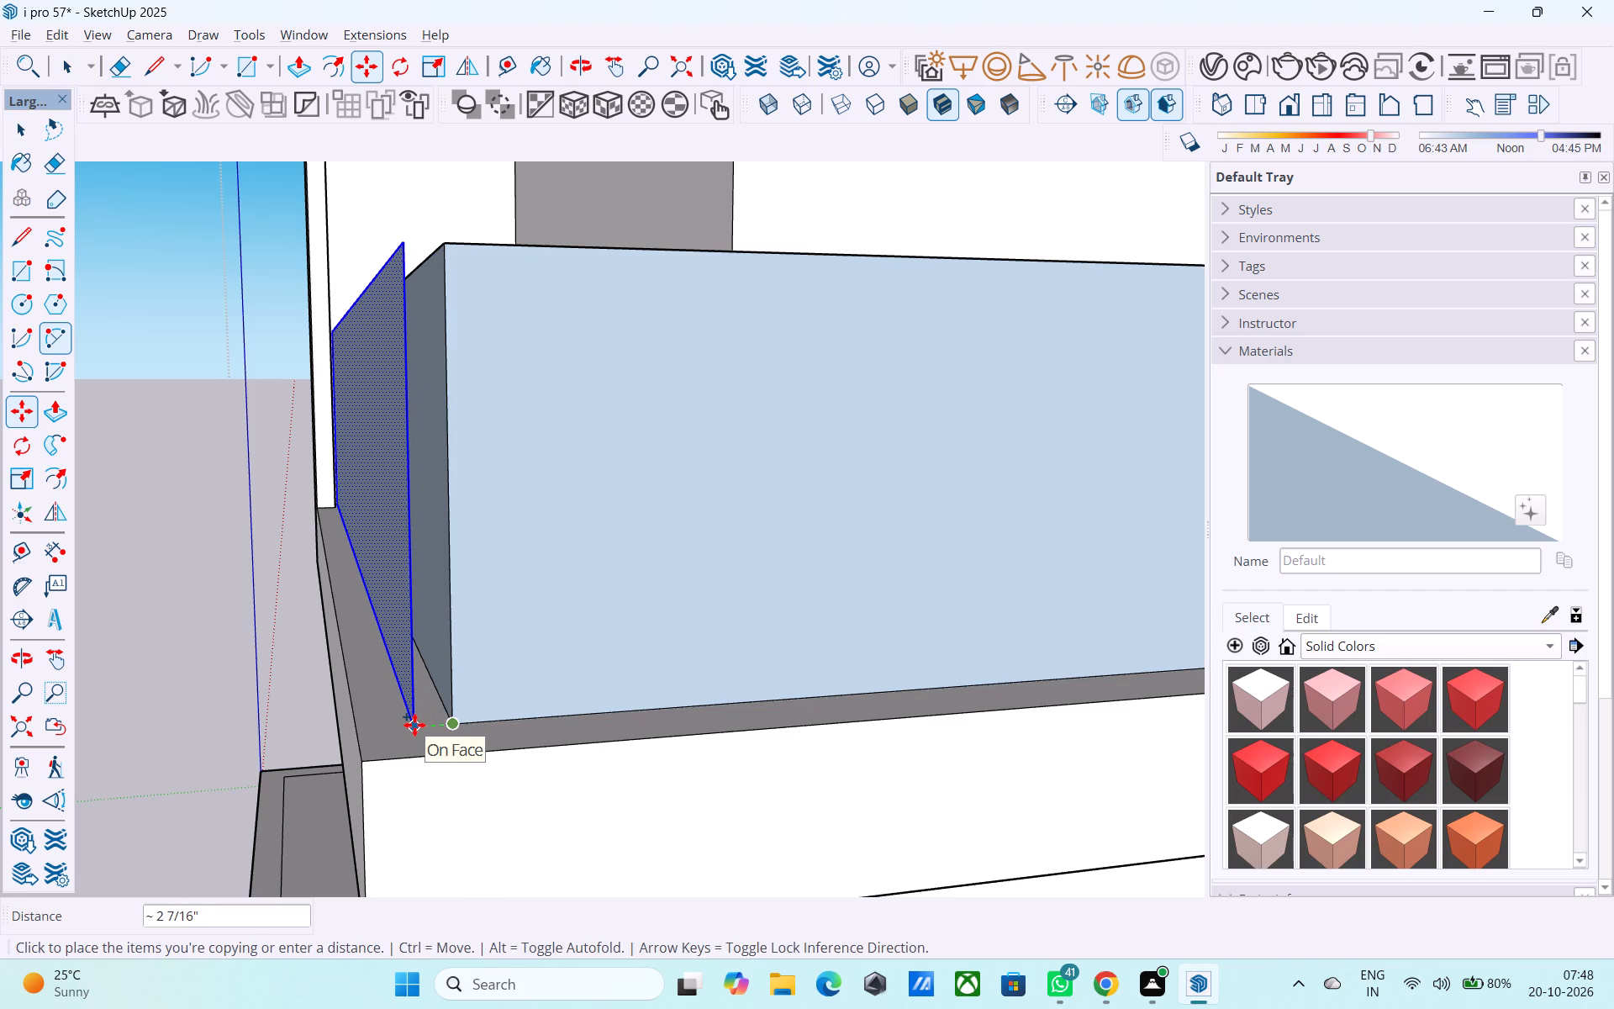
pyautogui.write('3"')
pyautogui.press('Return')
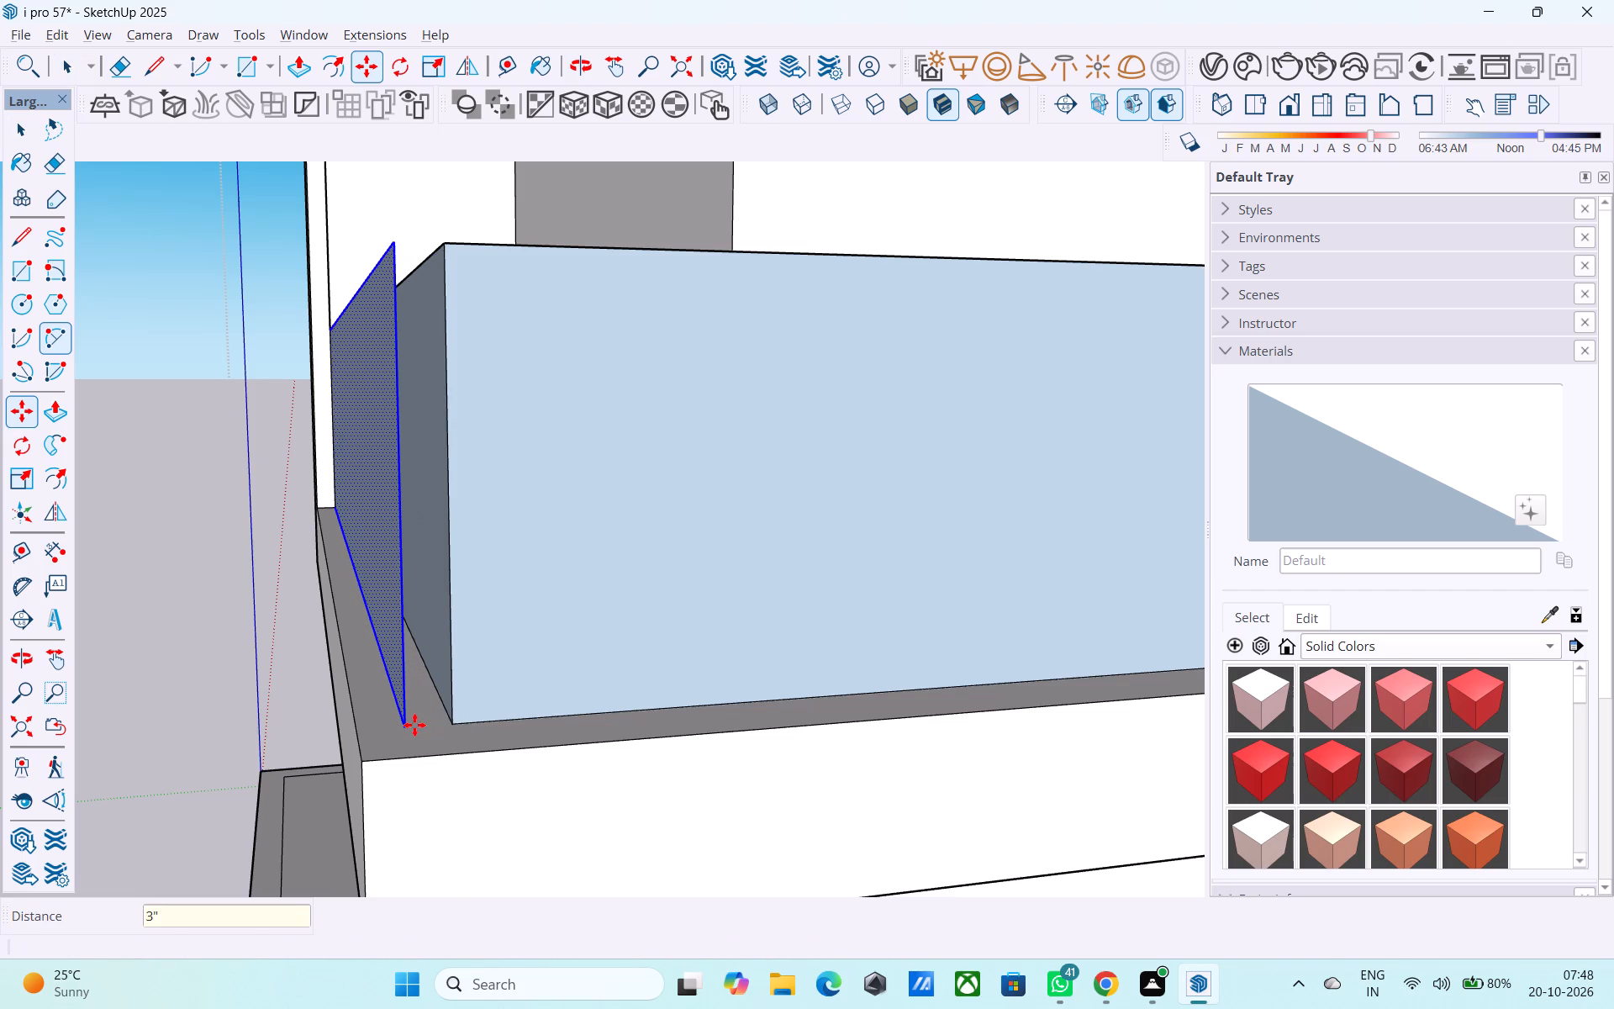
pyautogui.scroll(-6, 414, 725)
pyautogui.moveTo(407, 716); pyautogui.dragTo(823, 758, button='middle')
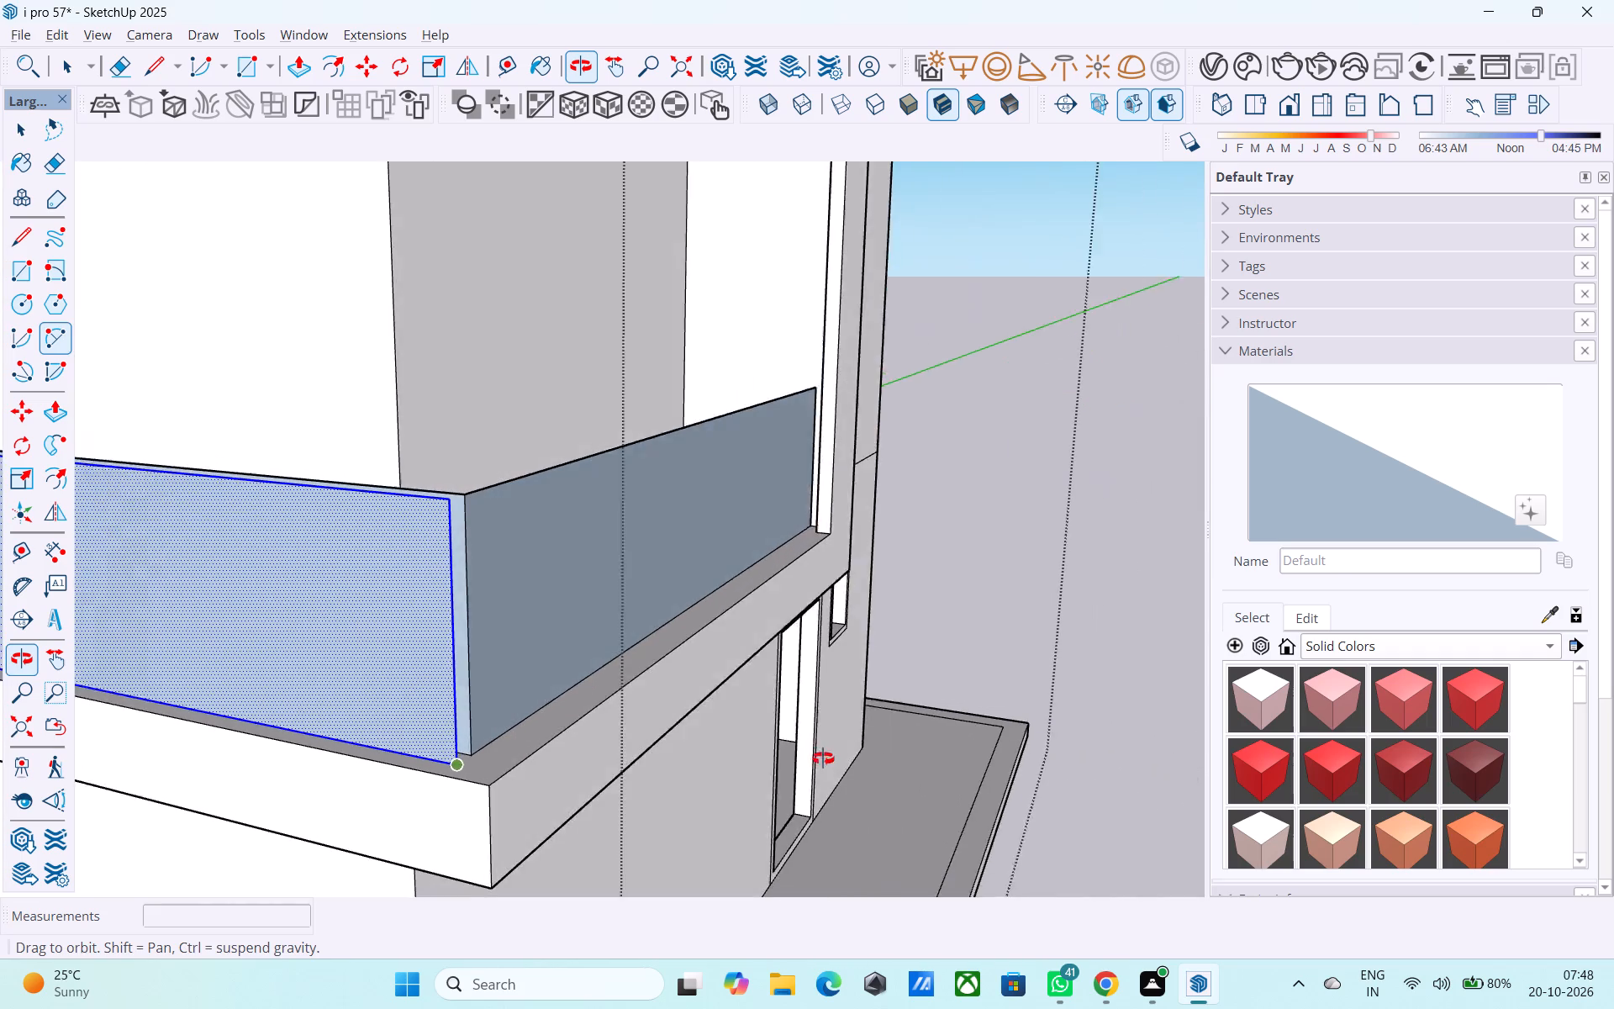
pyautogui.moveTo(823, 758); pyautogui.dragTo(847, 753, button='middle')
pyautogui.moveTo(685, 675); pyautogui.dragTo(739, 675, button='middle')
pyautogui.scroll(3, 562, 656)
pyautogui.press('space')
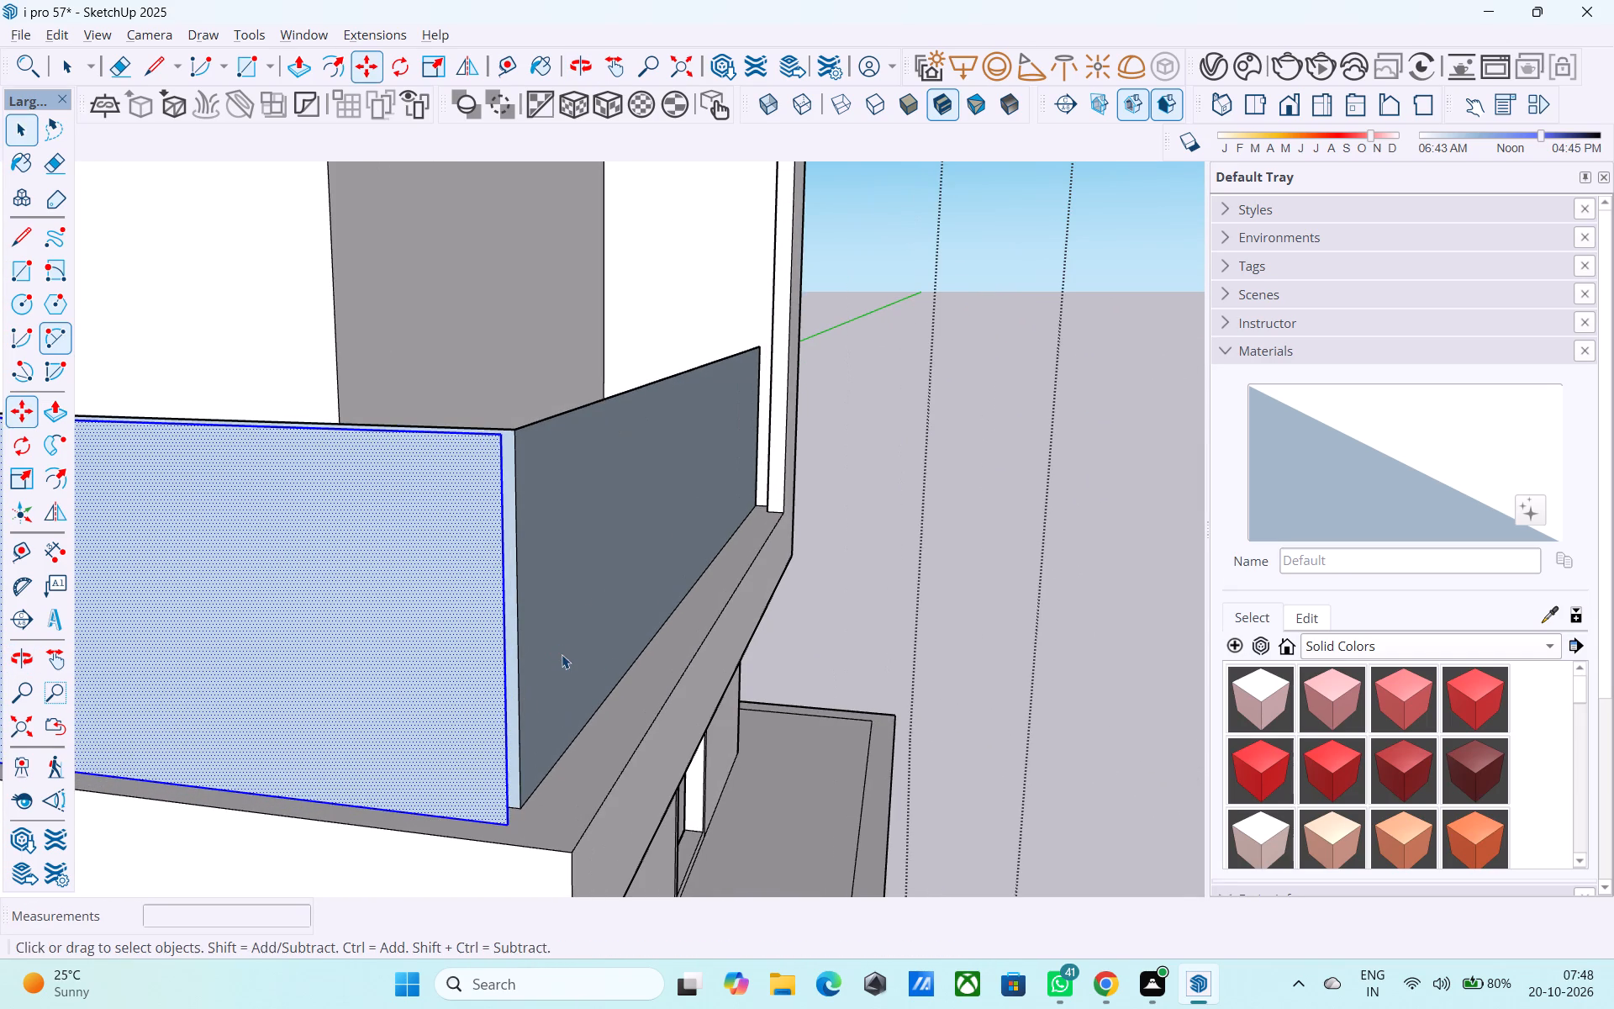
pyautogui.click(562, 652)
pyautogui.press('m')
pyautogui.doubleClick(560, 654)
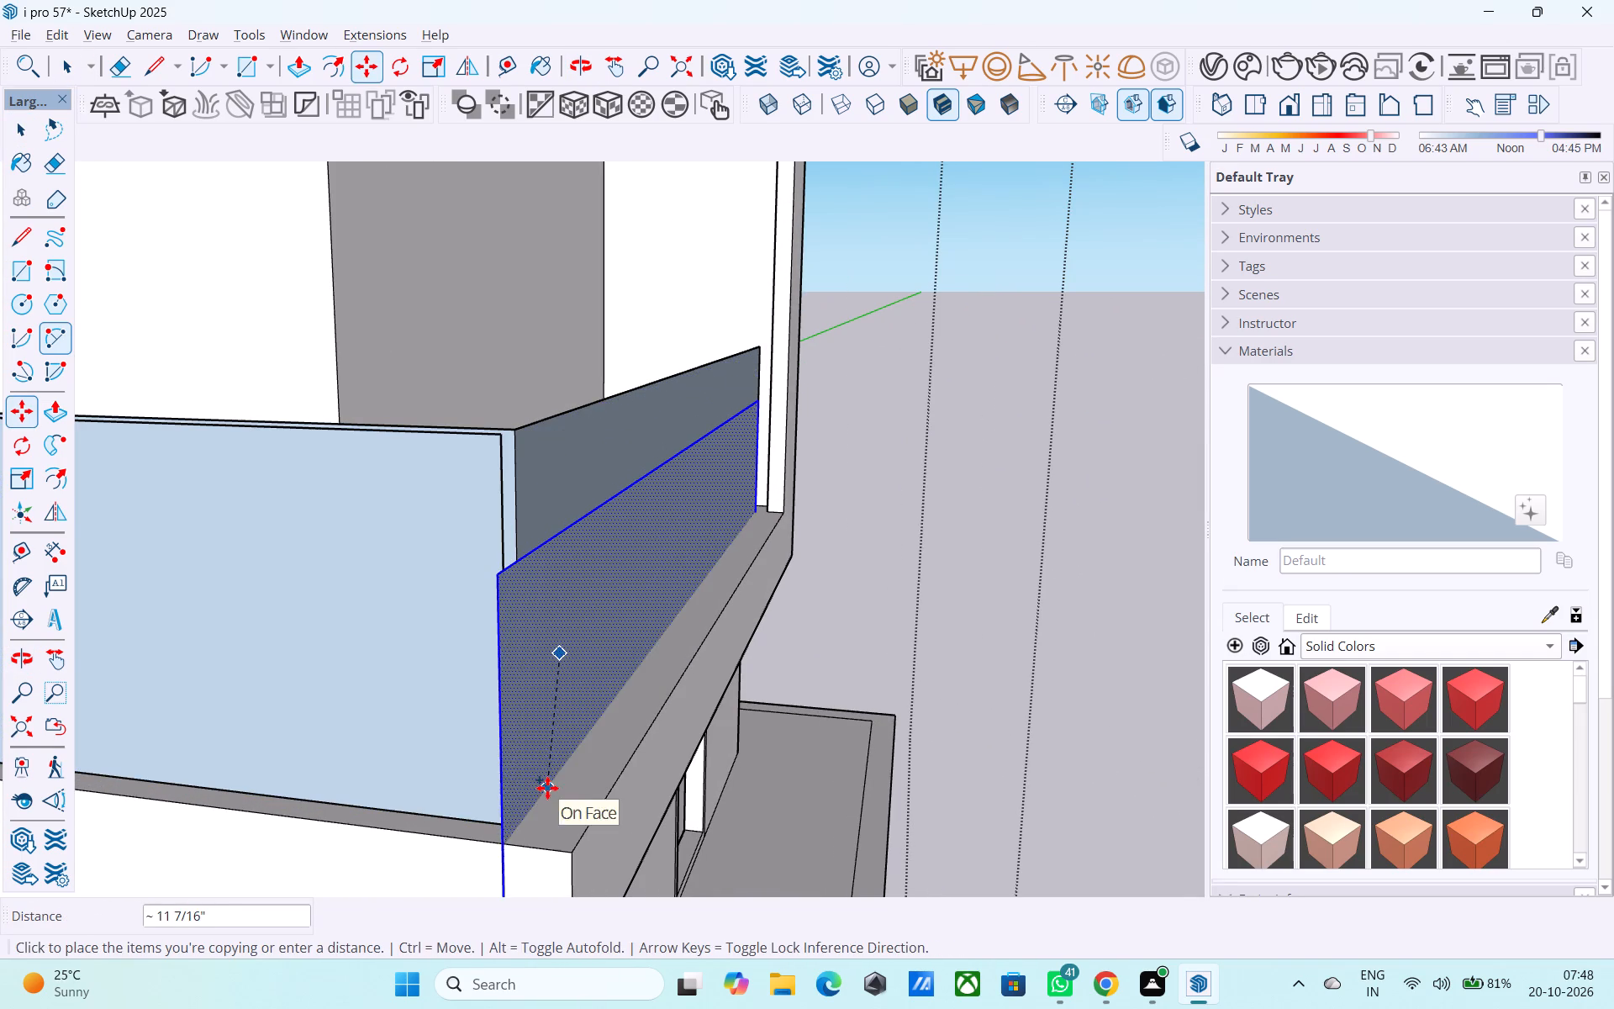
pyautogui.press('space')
# Copy the door-facade low panel slightly outward onto its sill, placing the copy by eye from the panel's bottom corner.
pyautogui.click(544, 695)
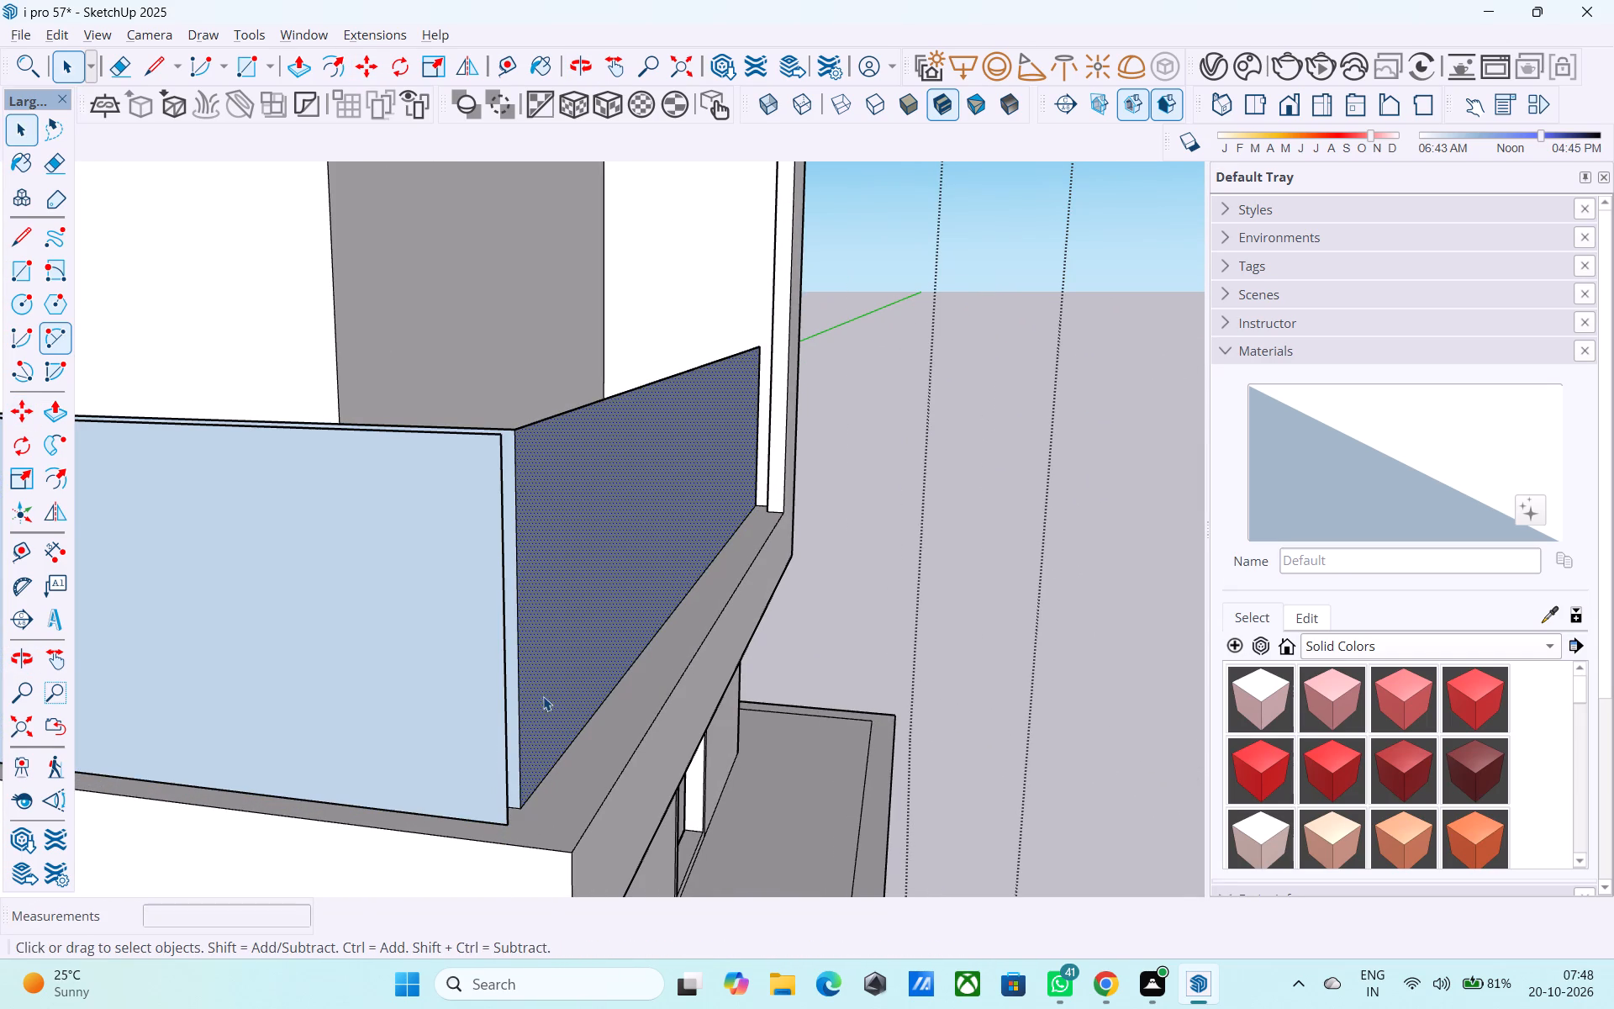
pyautogui.press('m')
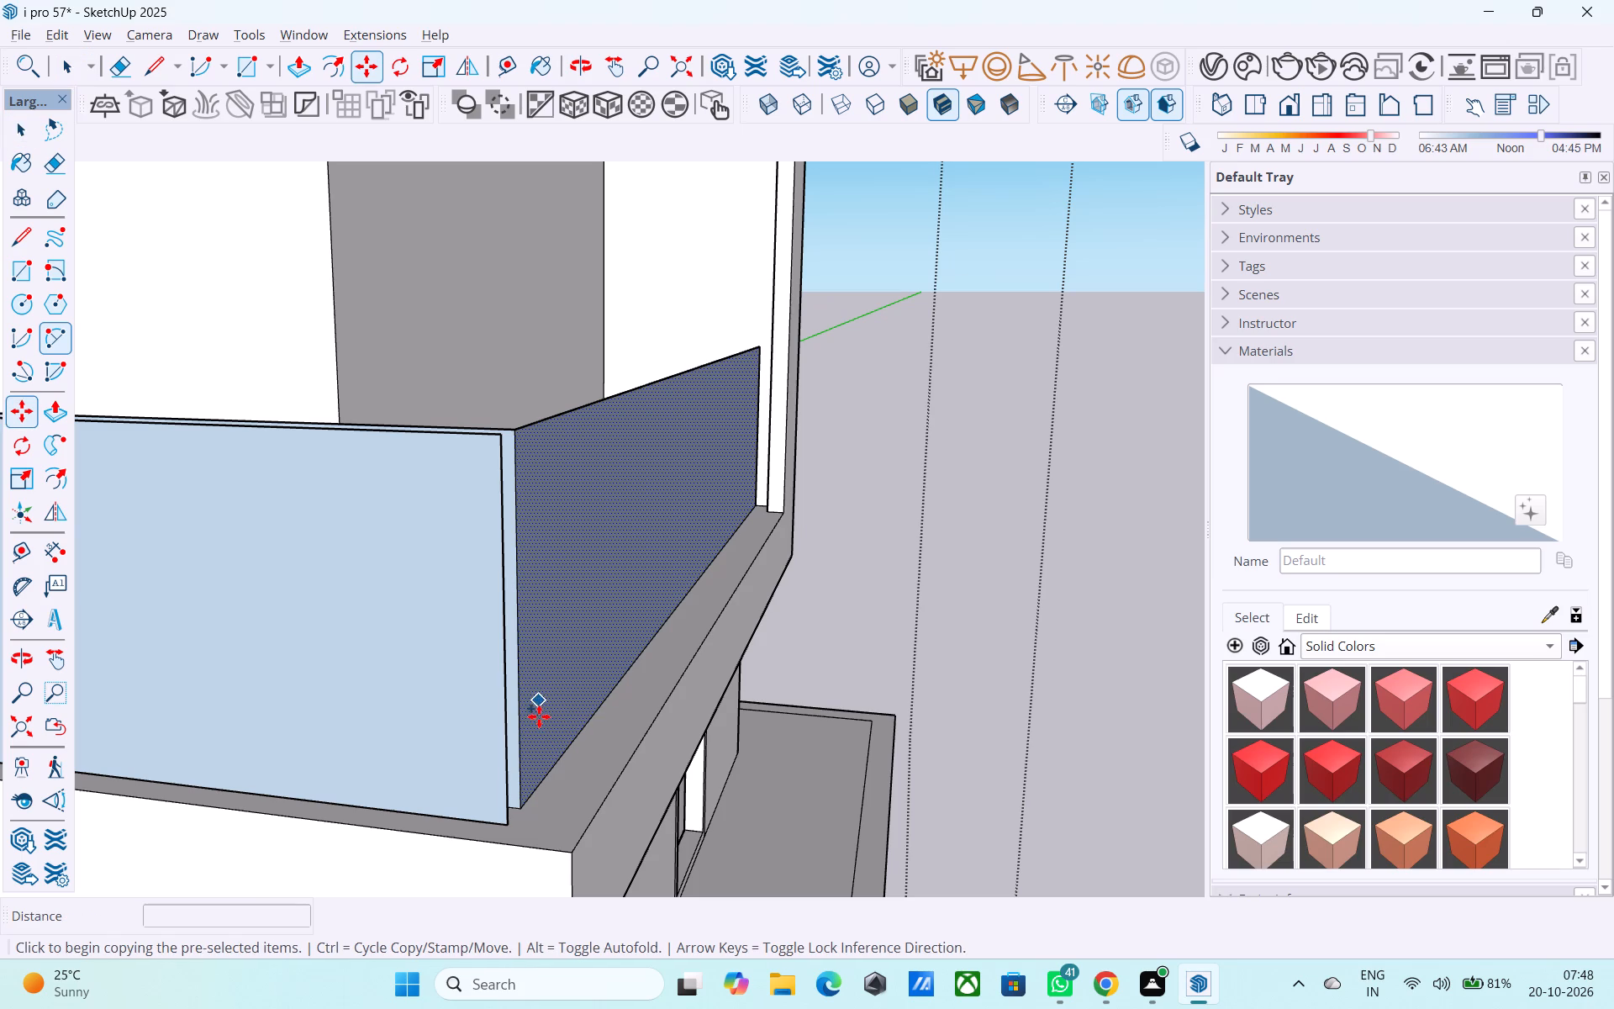
pyautogui.click(519, 803)
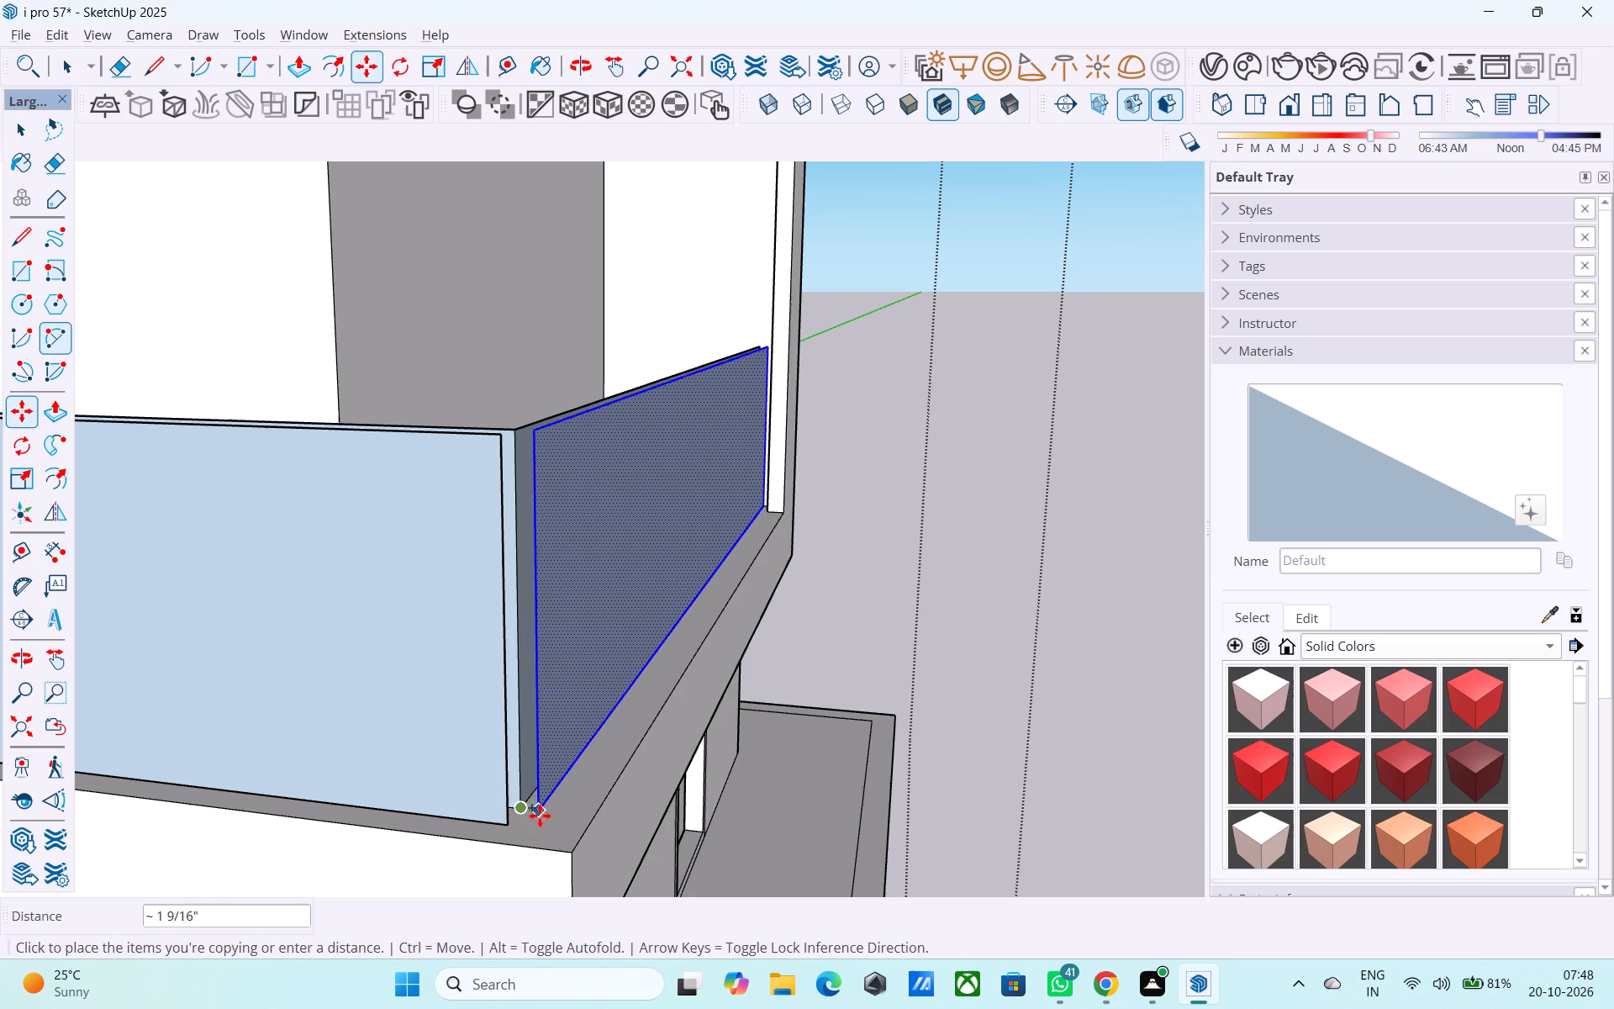
pyautogui.click(547, 816)
pyautogui.moveTo(537, 799); pyautogui.dragTo(537, 820, button='middle')
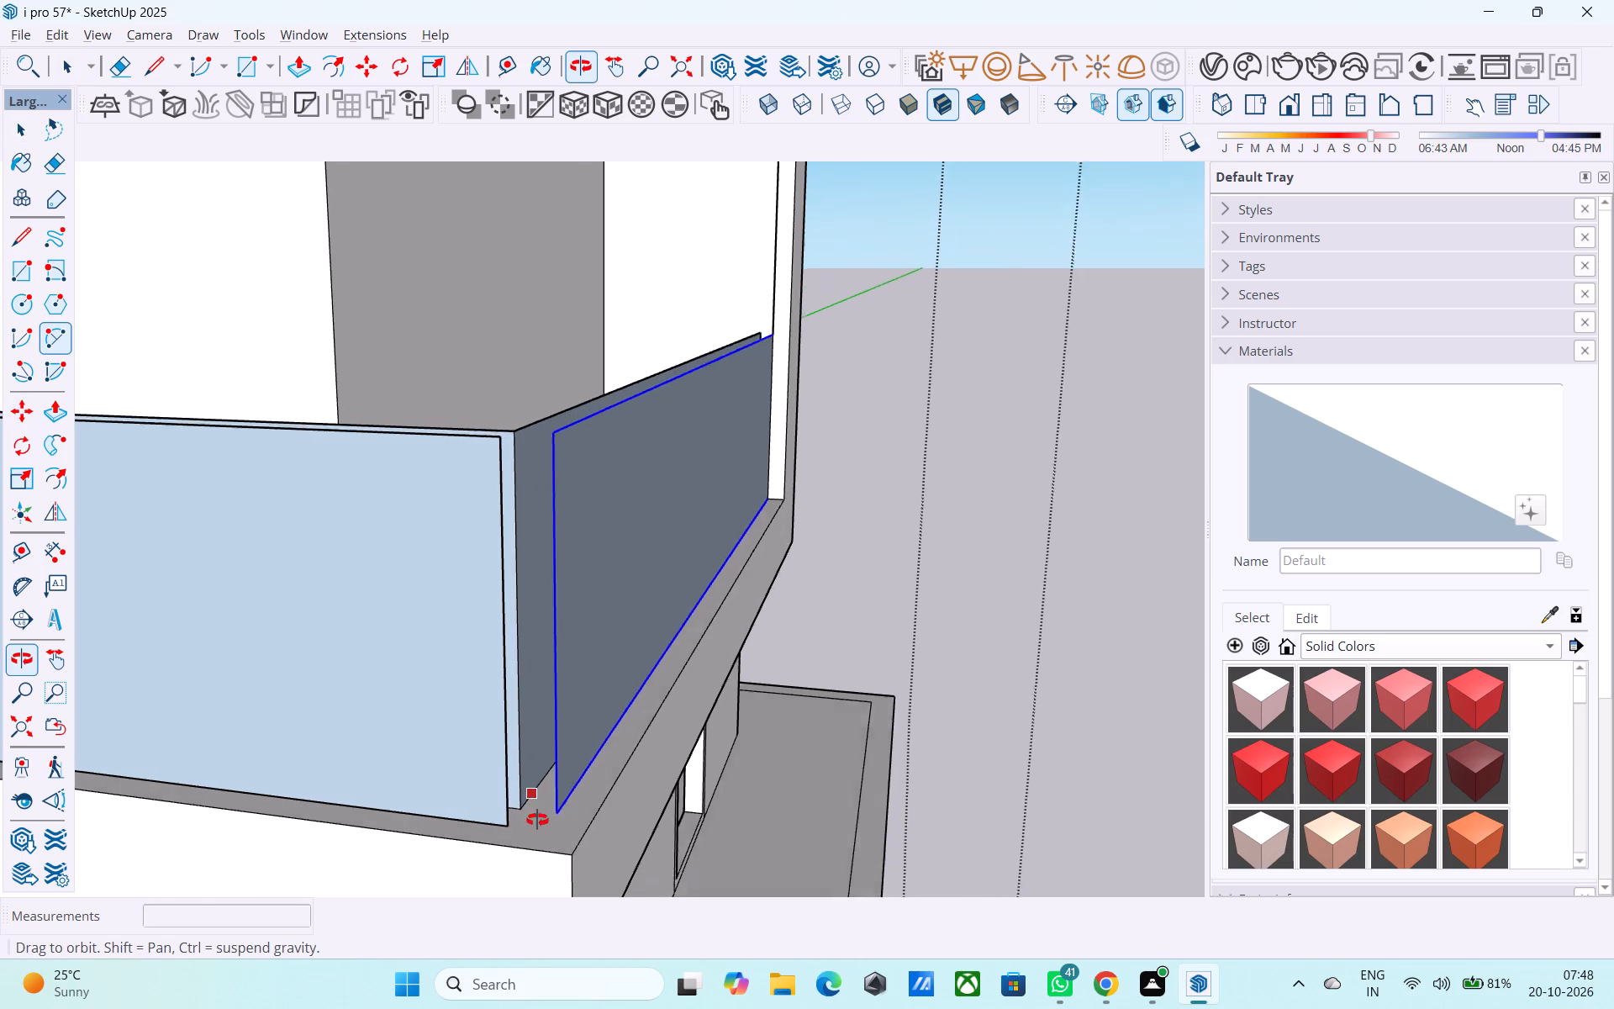
pyautogui.moveTo(537, 820); pyautogui.dragTo(549, 912, button='middle')
pyautogui.press('space')
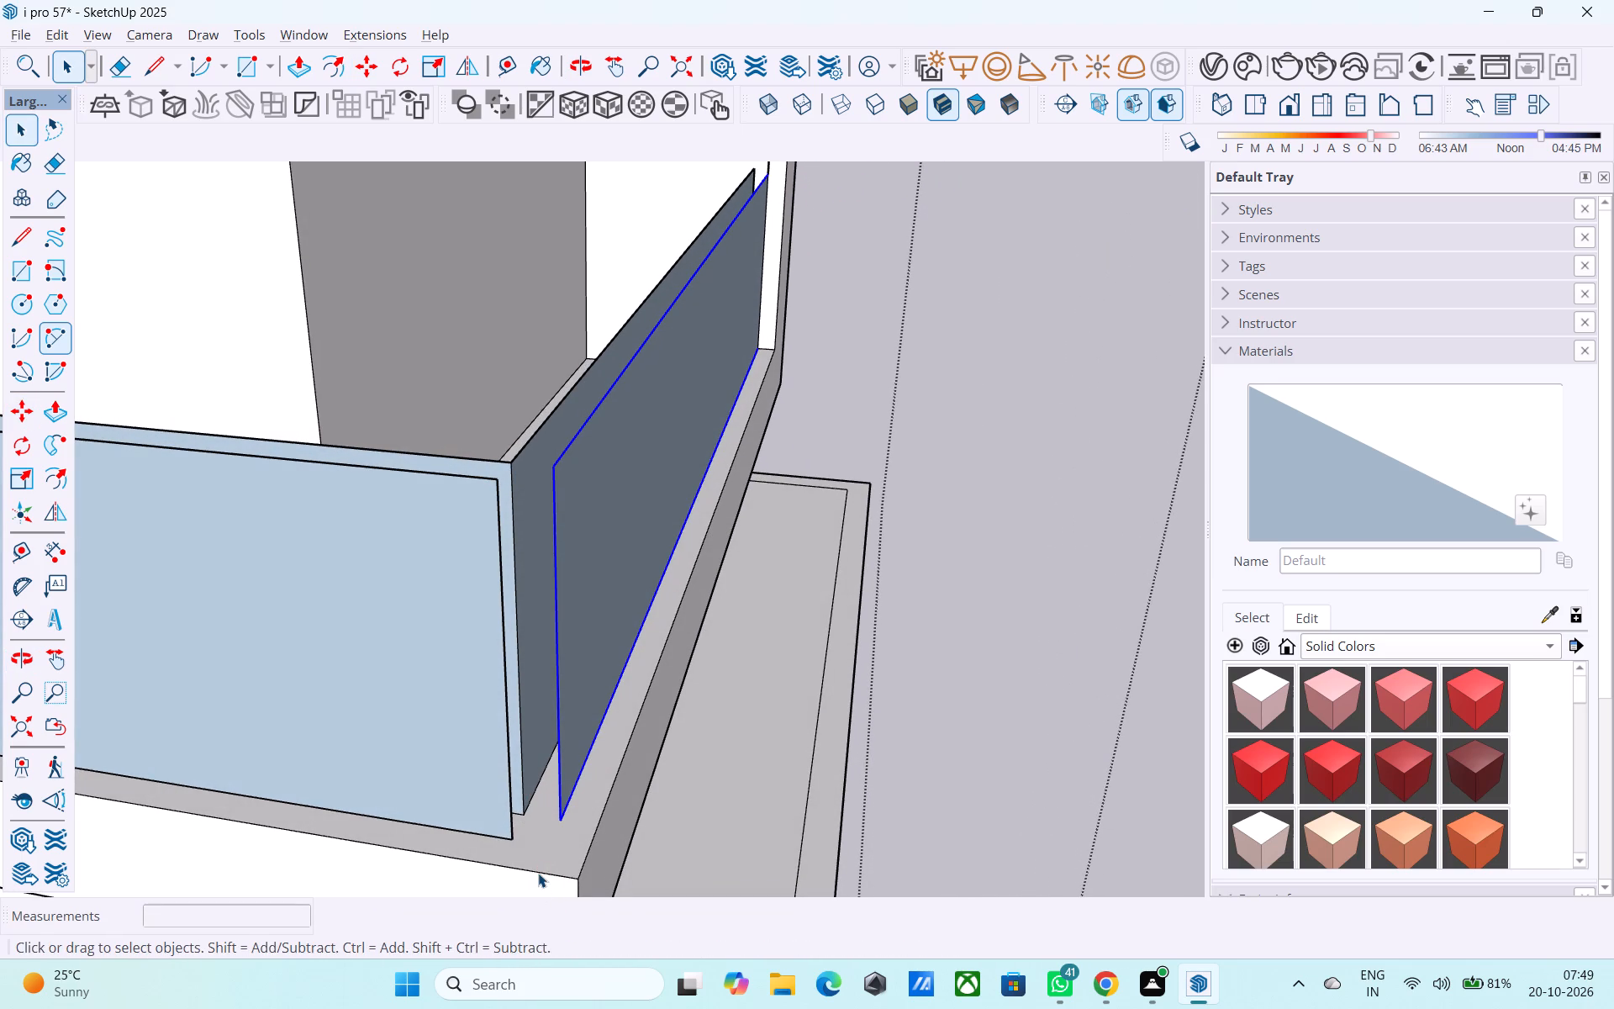
# Examine the outward panel copies around the opening's outer corner.
pyautogui.moveTo(540, 864); pyautogui.dragTo(488, 779, button='middle')
pyautogui.scroll(-5, 573, 578)
pyautogui.scroll(5, 435, 295)
pyautogui.scroll(-4, 438, 275)
pyautogui.moveTo(454, 311); pyautogui.dragTo(351, 308, button='middle')
pyautogui.scroll(4, 382, 330)
pyautogui.scroll(-3, 425, 367)
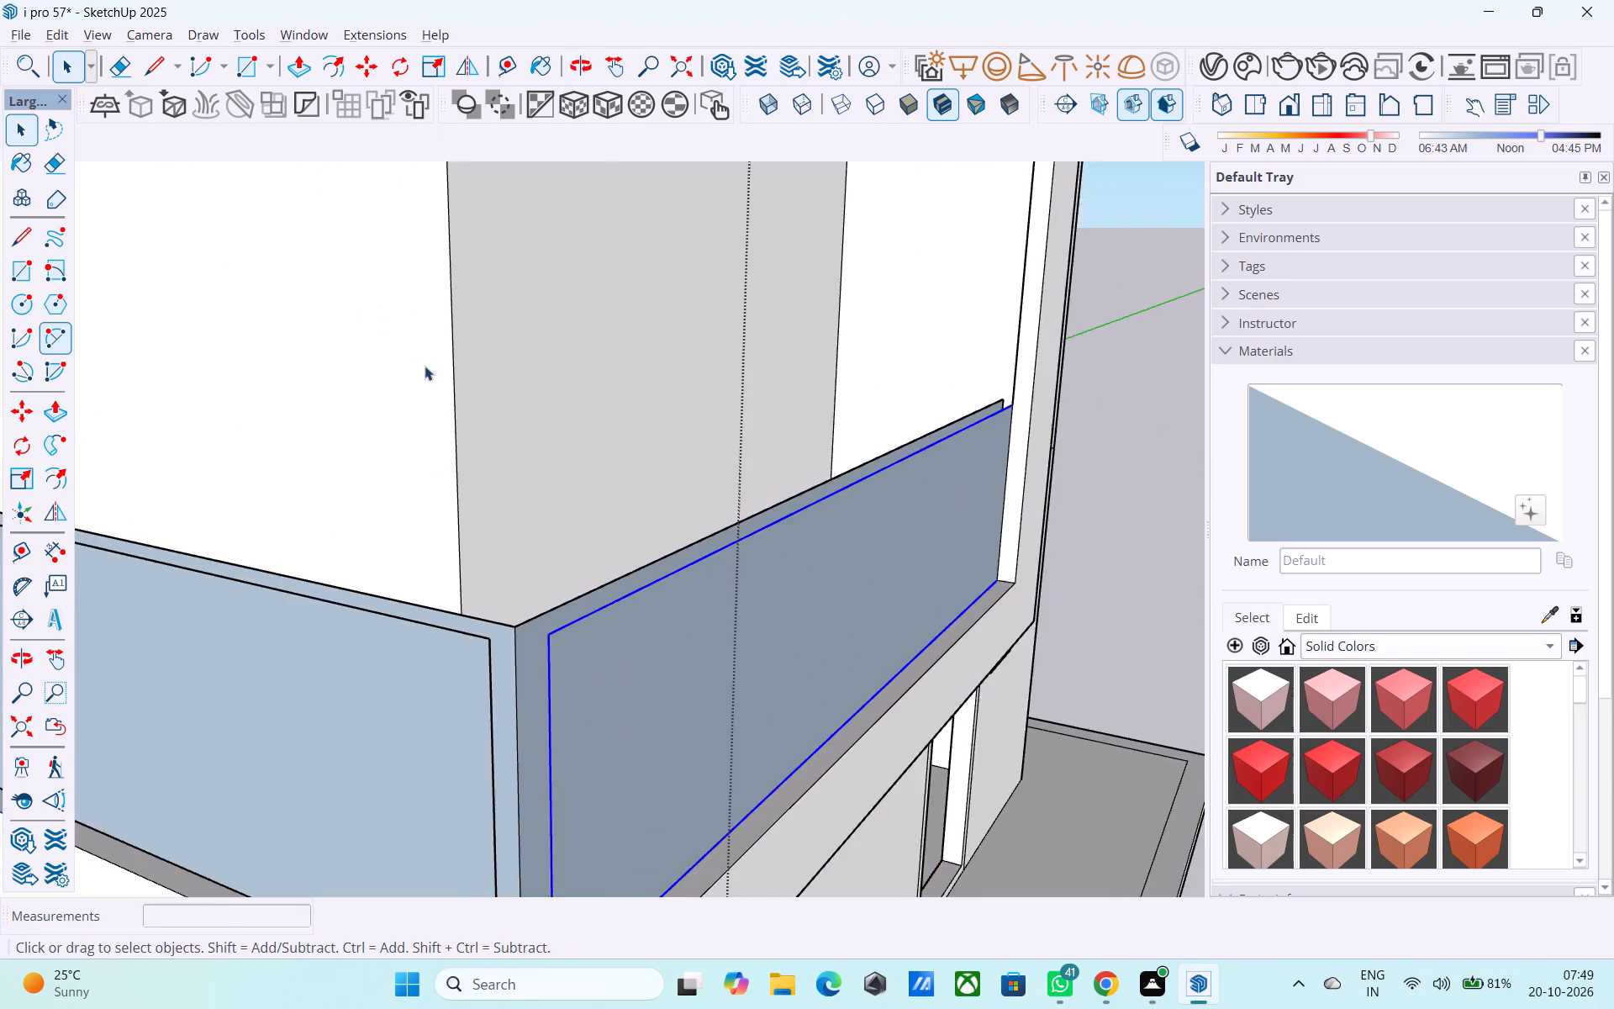
# Extend the no-door facade copy's top edge about 4" past the outer corner and run the door-facade copy's top edge back to meet it.
pyautogui.moveTo(425, 366); pyautogui.dragTo(429, 375, button='middle')
pyautogui.scroll(-4, 439, 385)
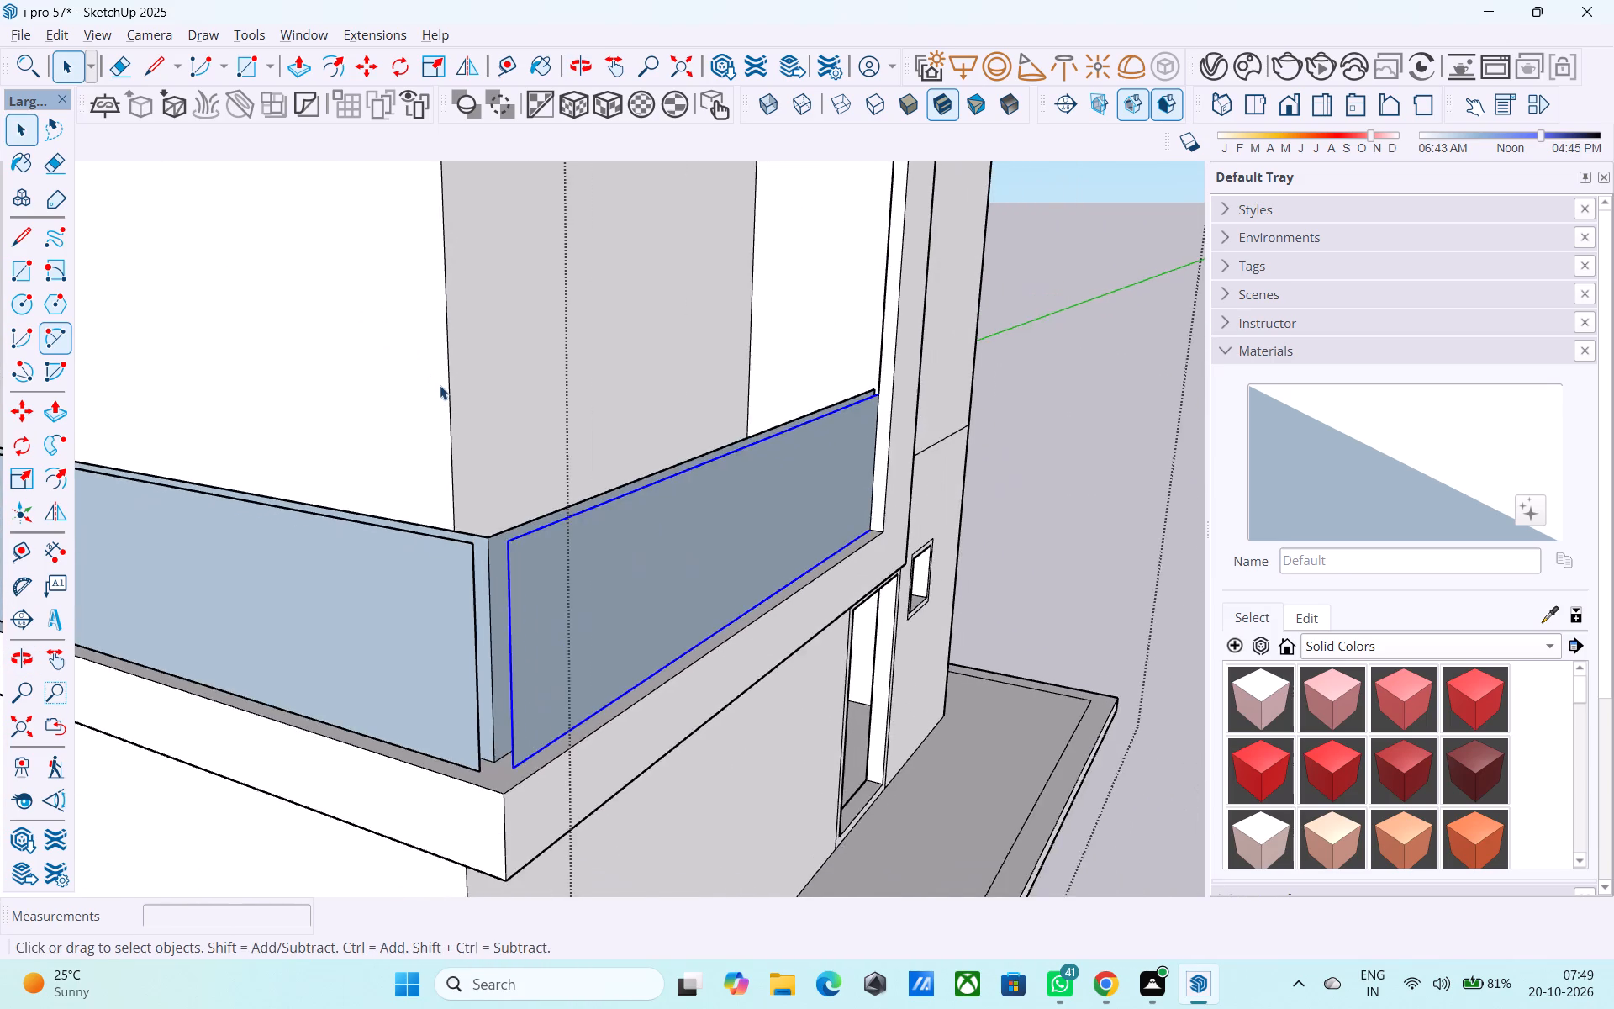
pyautogui.moveTo(443, 390); pyautogui.dragTo(477, 590, button='middle')
pyautogui.scroll(11, 504, 652)
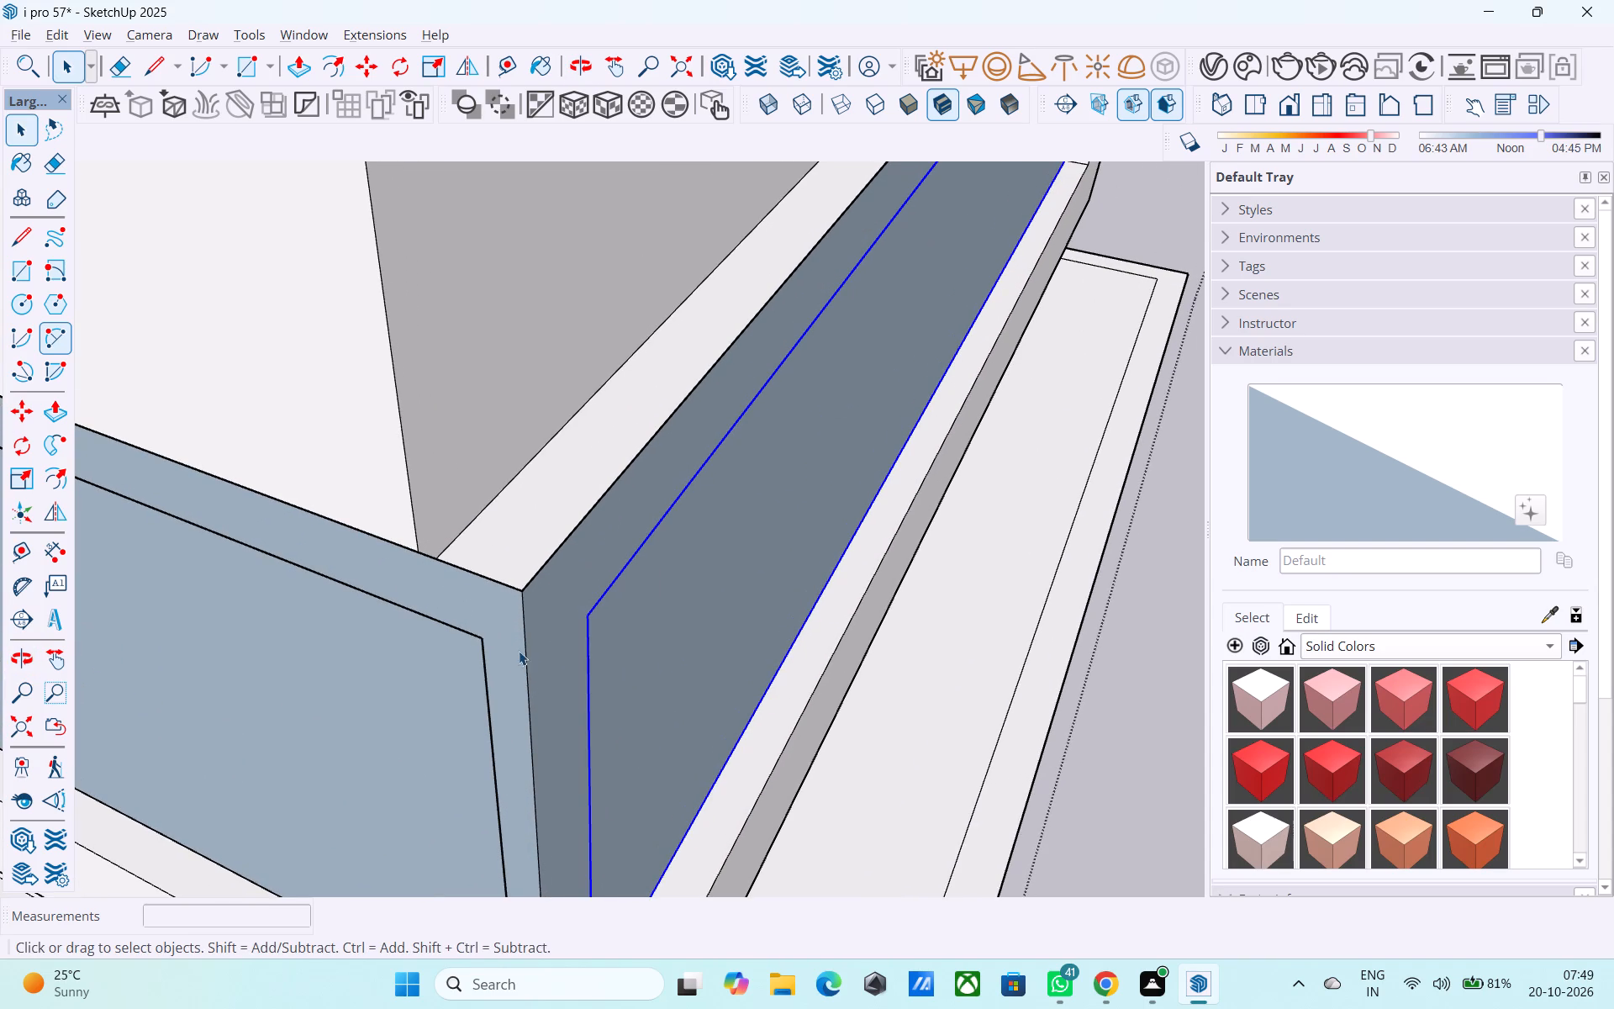
pyautogui.press('l')
pyautogui.click(480, 634)
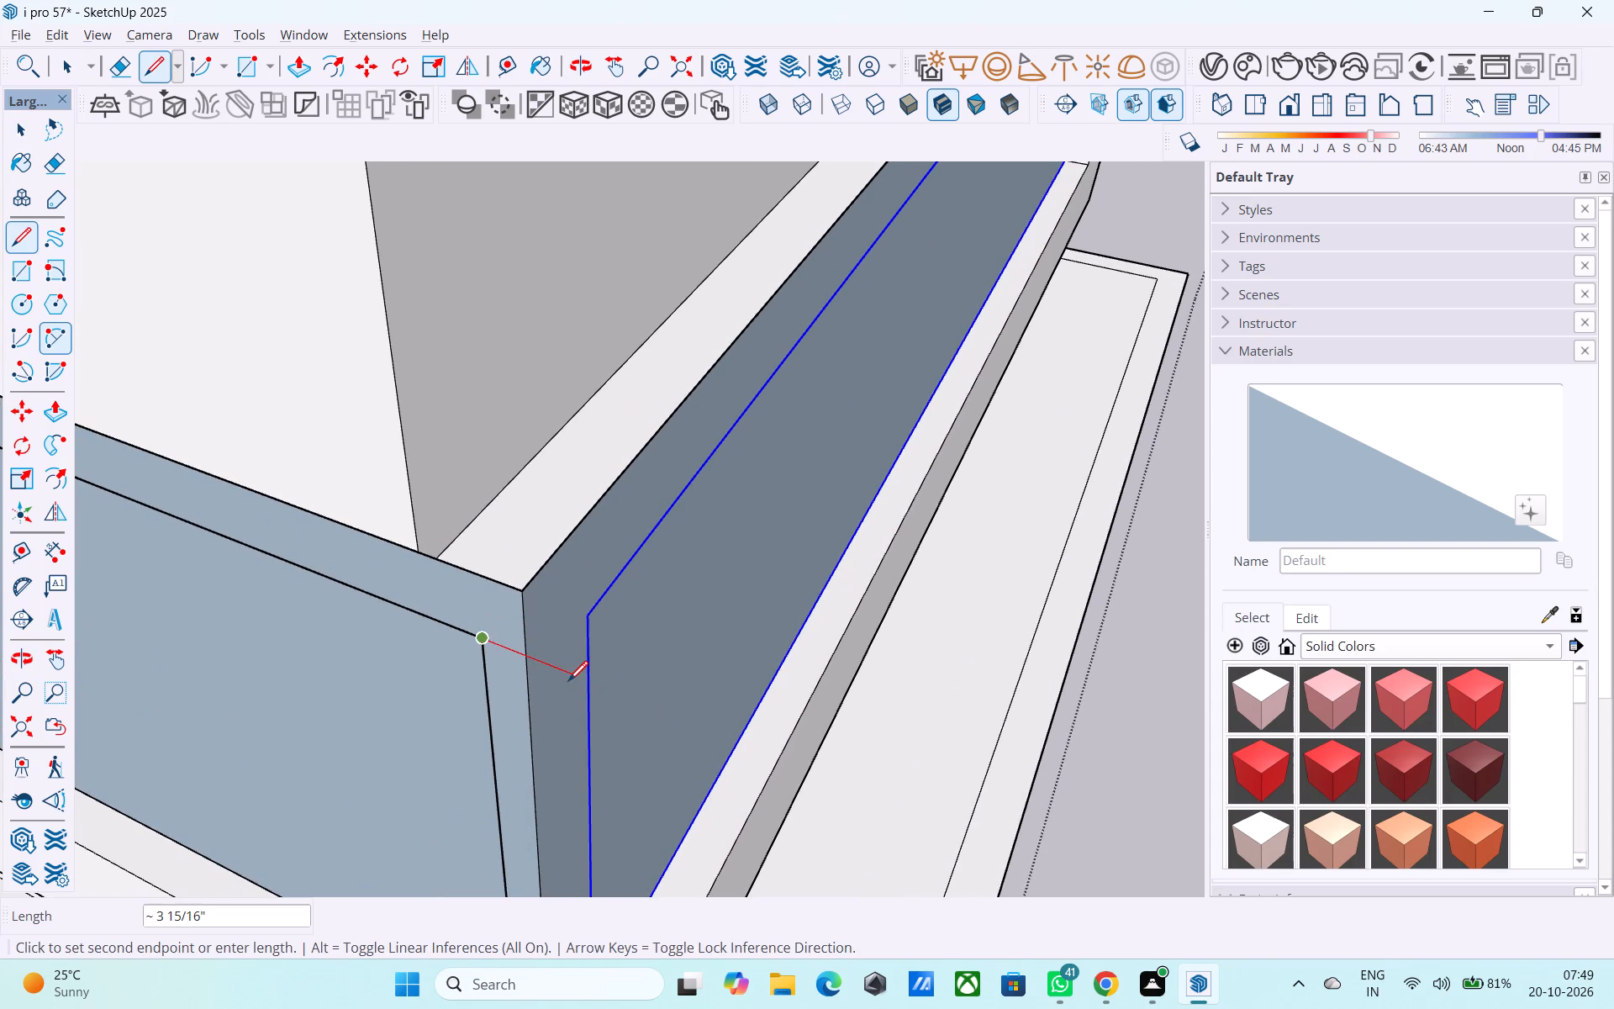
pyautogui.click(568, 679)
pyautogui.moveTo(557, 675); pyautogui.dragTo(118, 621, button='middle')
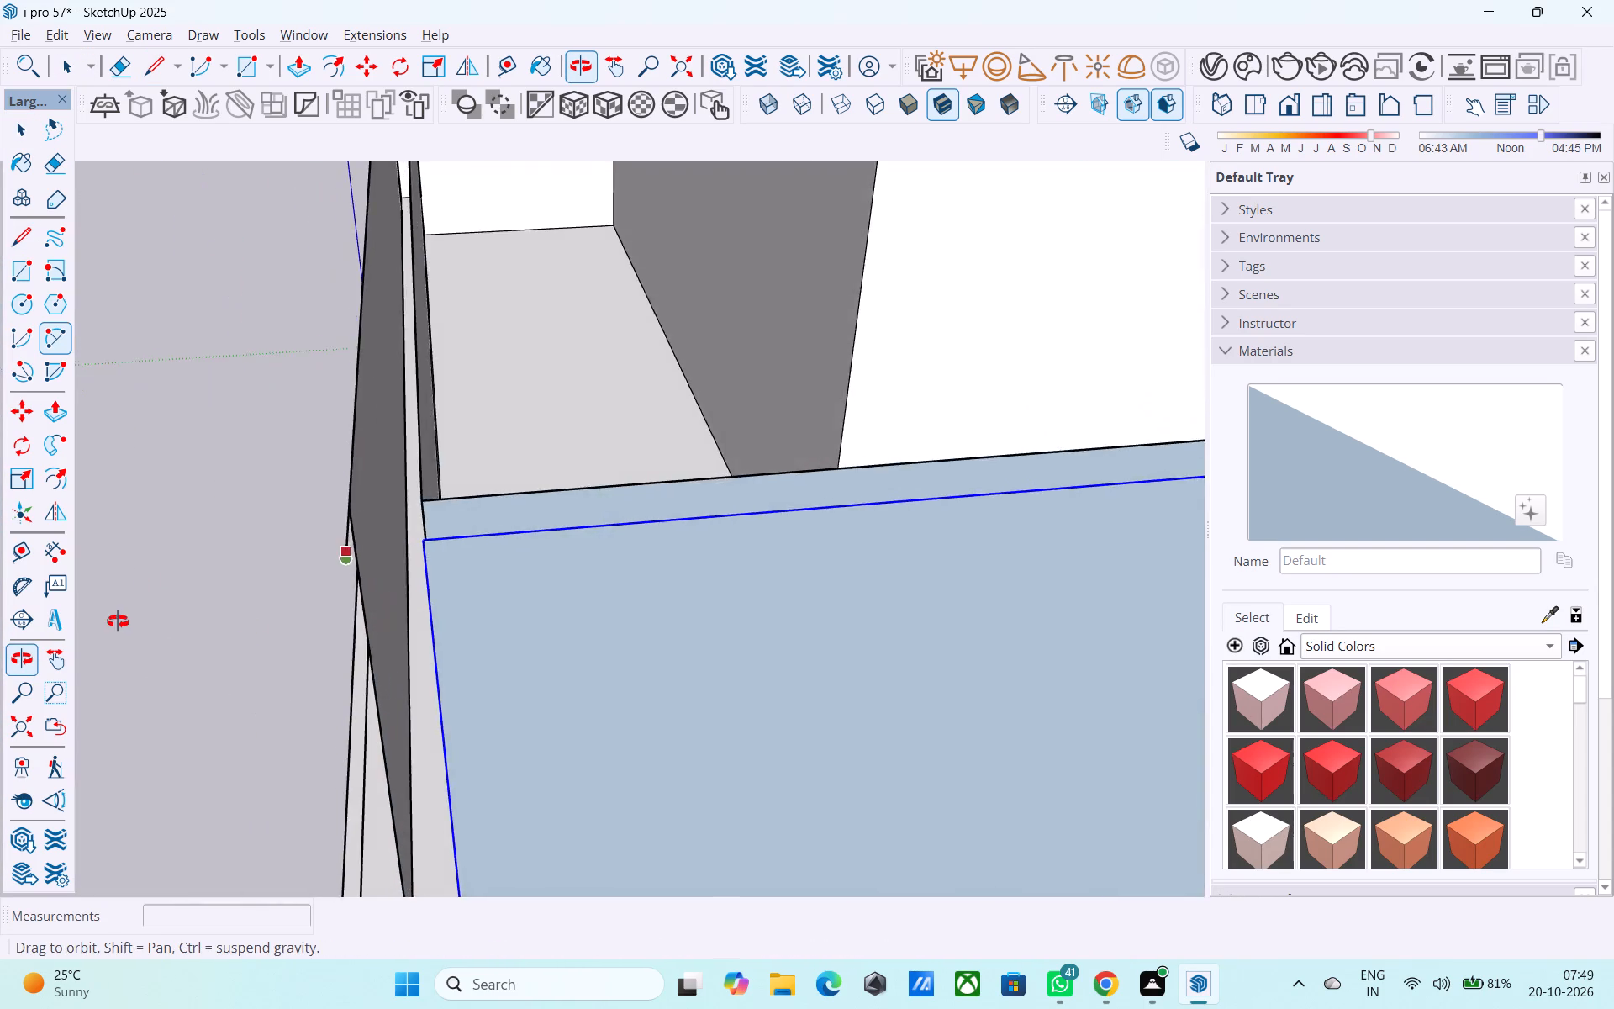
pyautogui.moveTo(118, 621); pyautogui.dragTo(406, 635, button='middle')
pyautogui.scroll(4, 474, 613)
pyautogui.press('l')
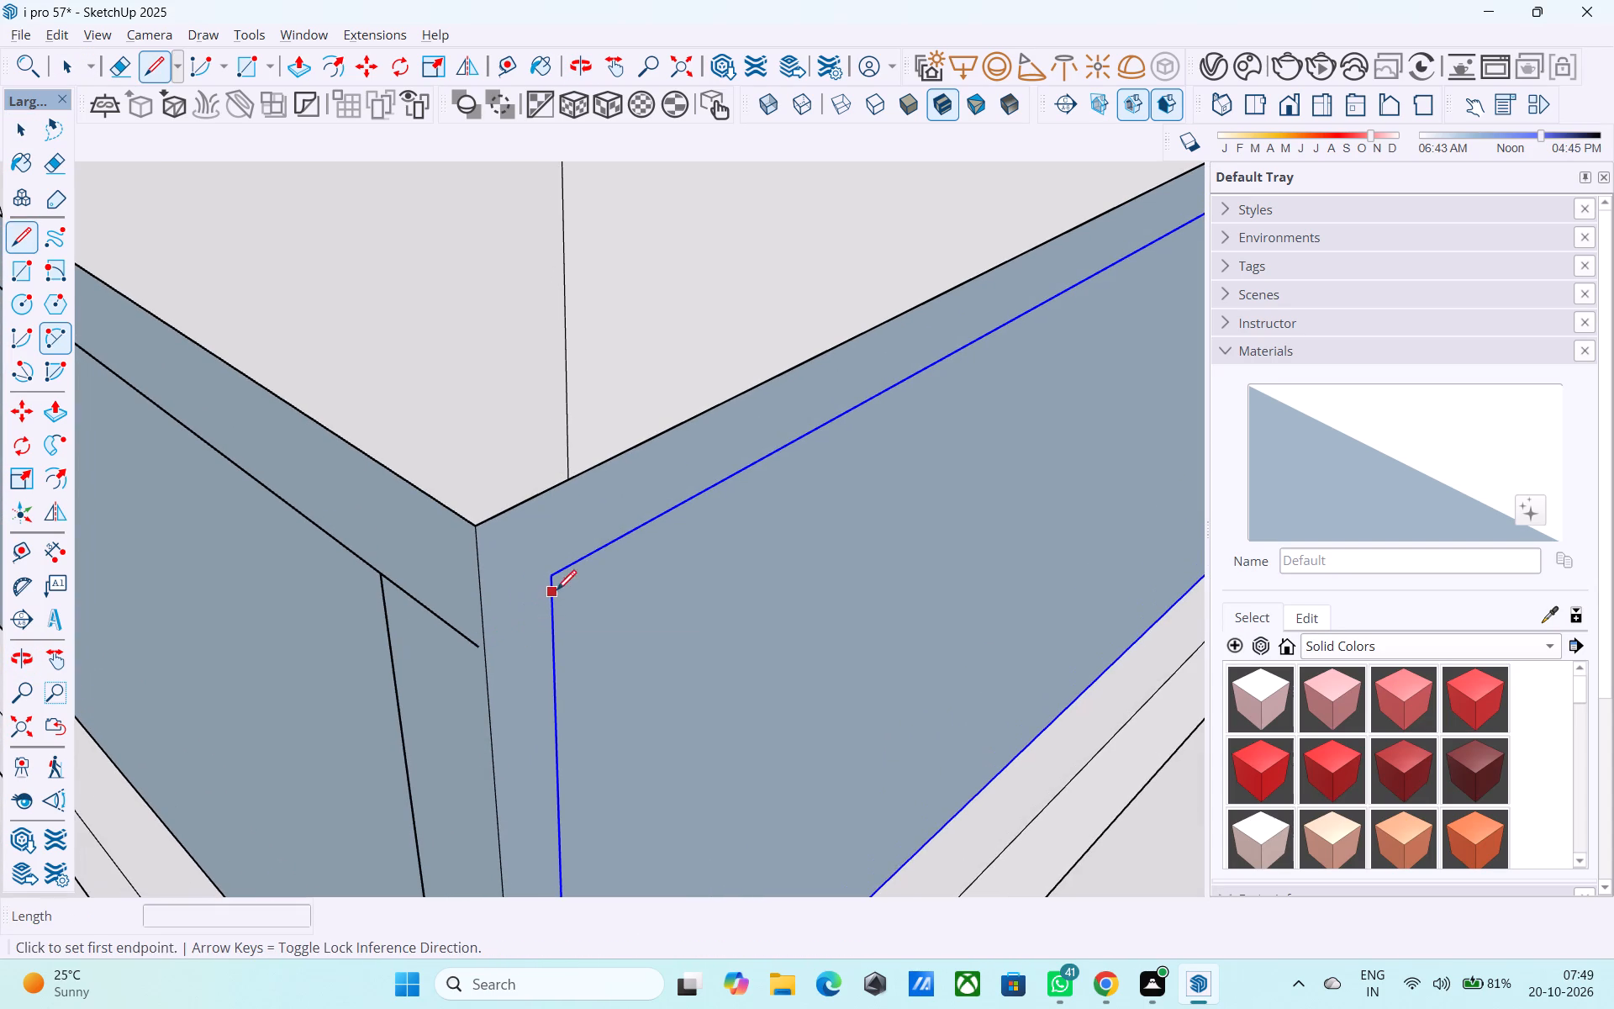
pyautogui.click(554, 578)
pyautogui.click(461, 622)
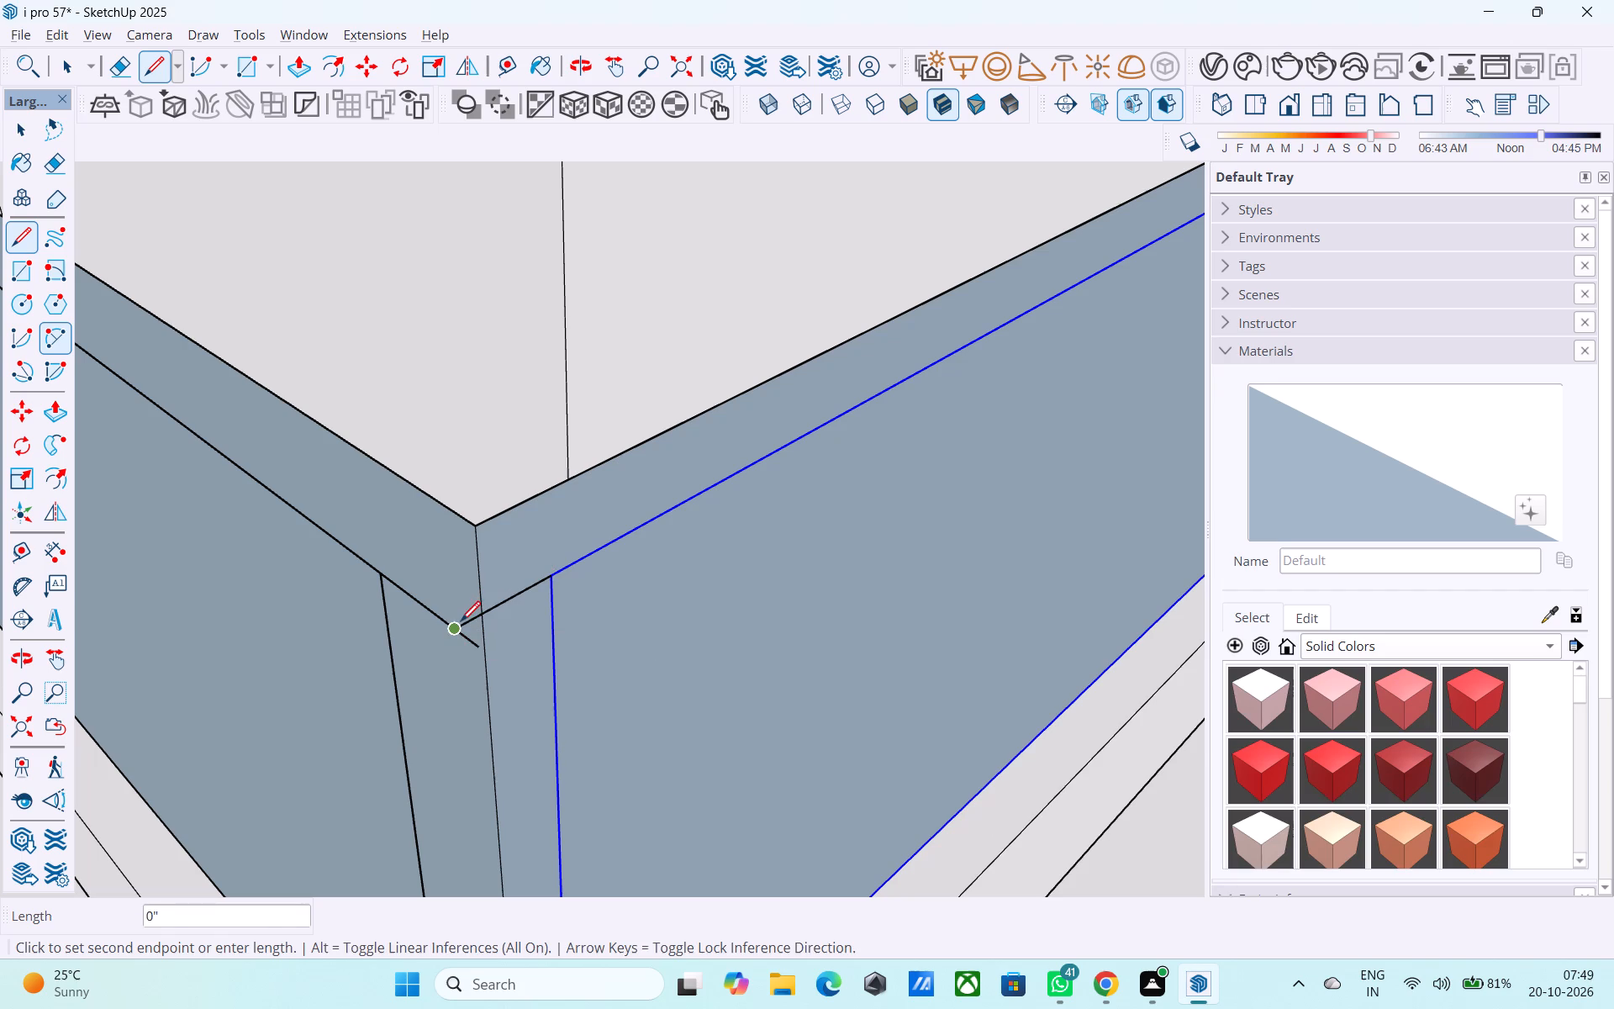
# Draw a 2' 6" vertical edge down from the meeting point and join its foot to both outer copies' bottom corners, 3" on the no-door side.
pyautogui.click(457, 635)
pyautogui.moveTo(486, 668); pyautogui.dragTo(487, 459, button='middle')
pyautogui.scroll(-10, 480, 418)
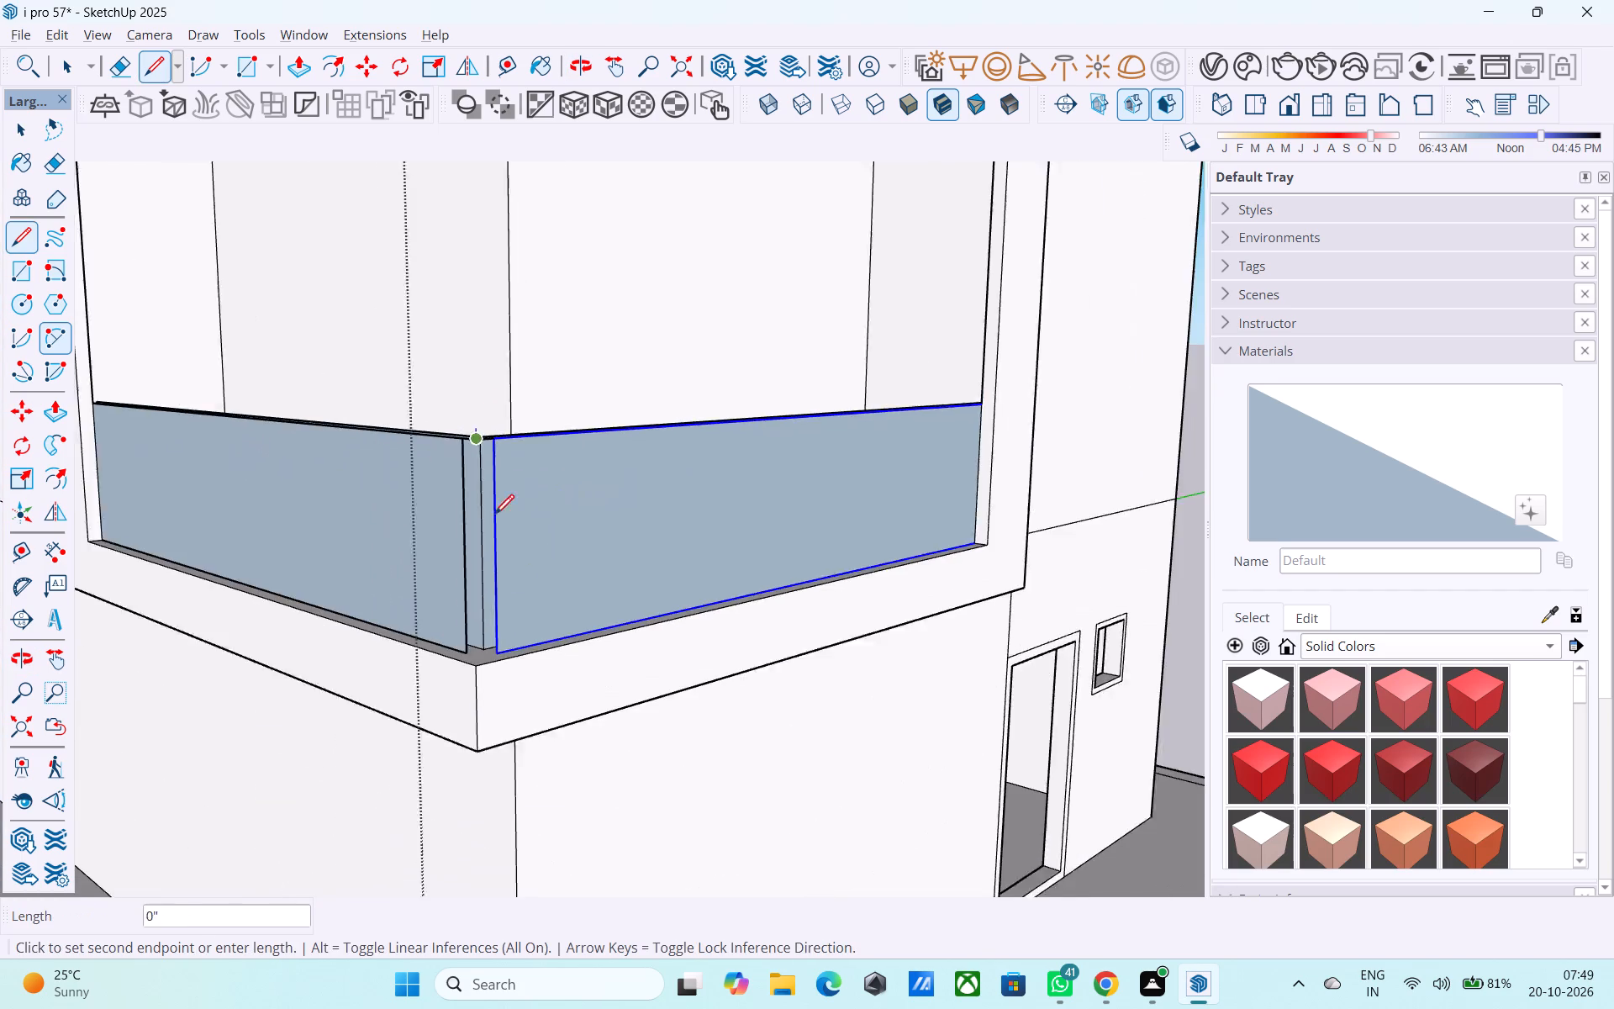
pyautogui.scroll(-1, 494, 516)
pyautogui.scroll(16, 498, 705)
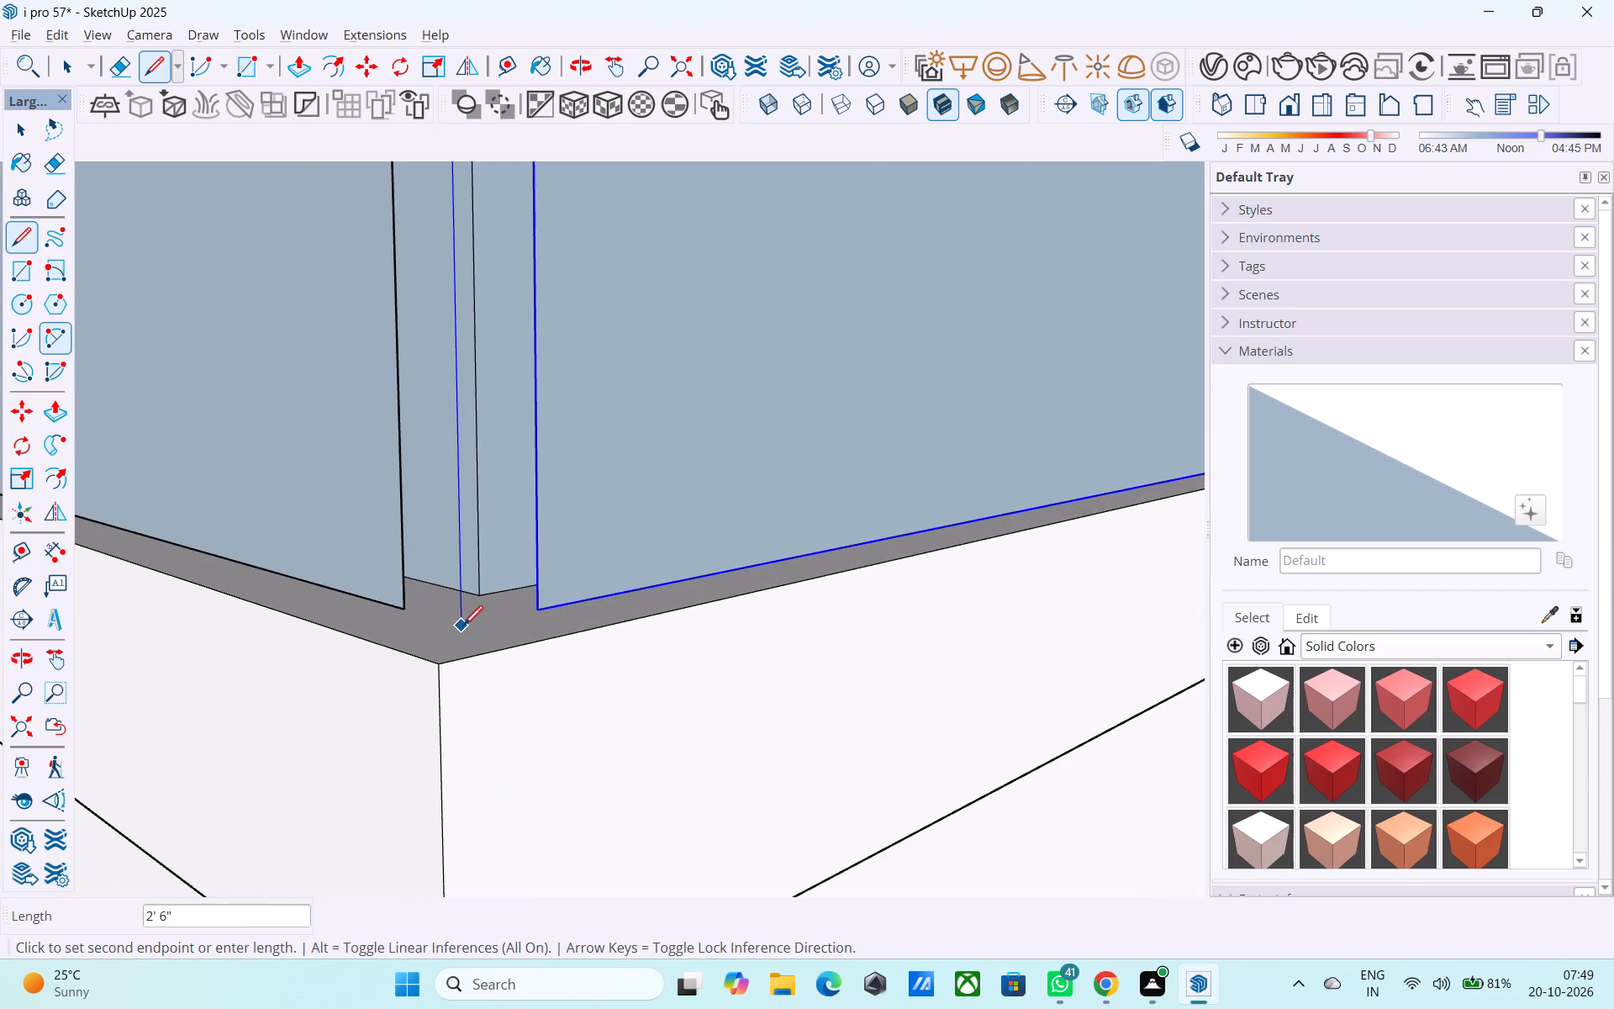
pyautogui.click(463, 627)
pyautogui.click(410, 604)
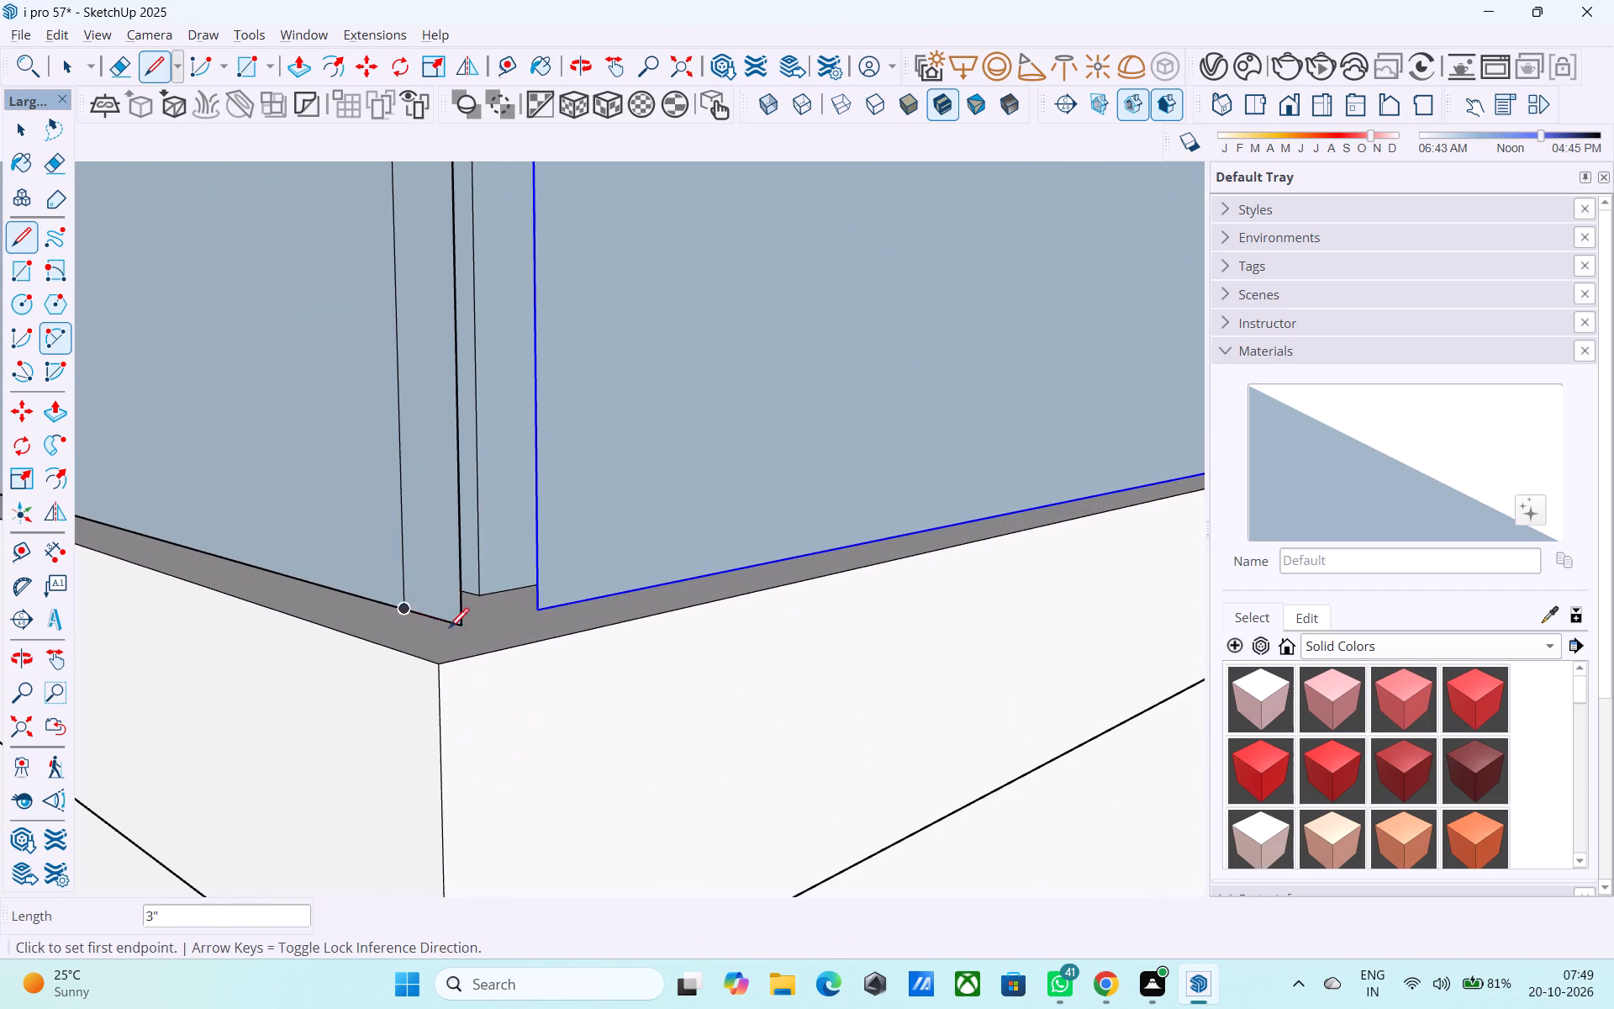
pyautogui.click(458, 630)
pyautogui.click(539, 607)
# Erase the leftover vertical edges on both sides of the outer copies' new corner.
pyautogui.scroll(-5, 444, 457)
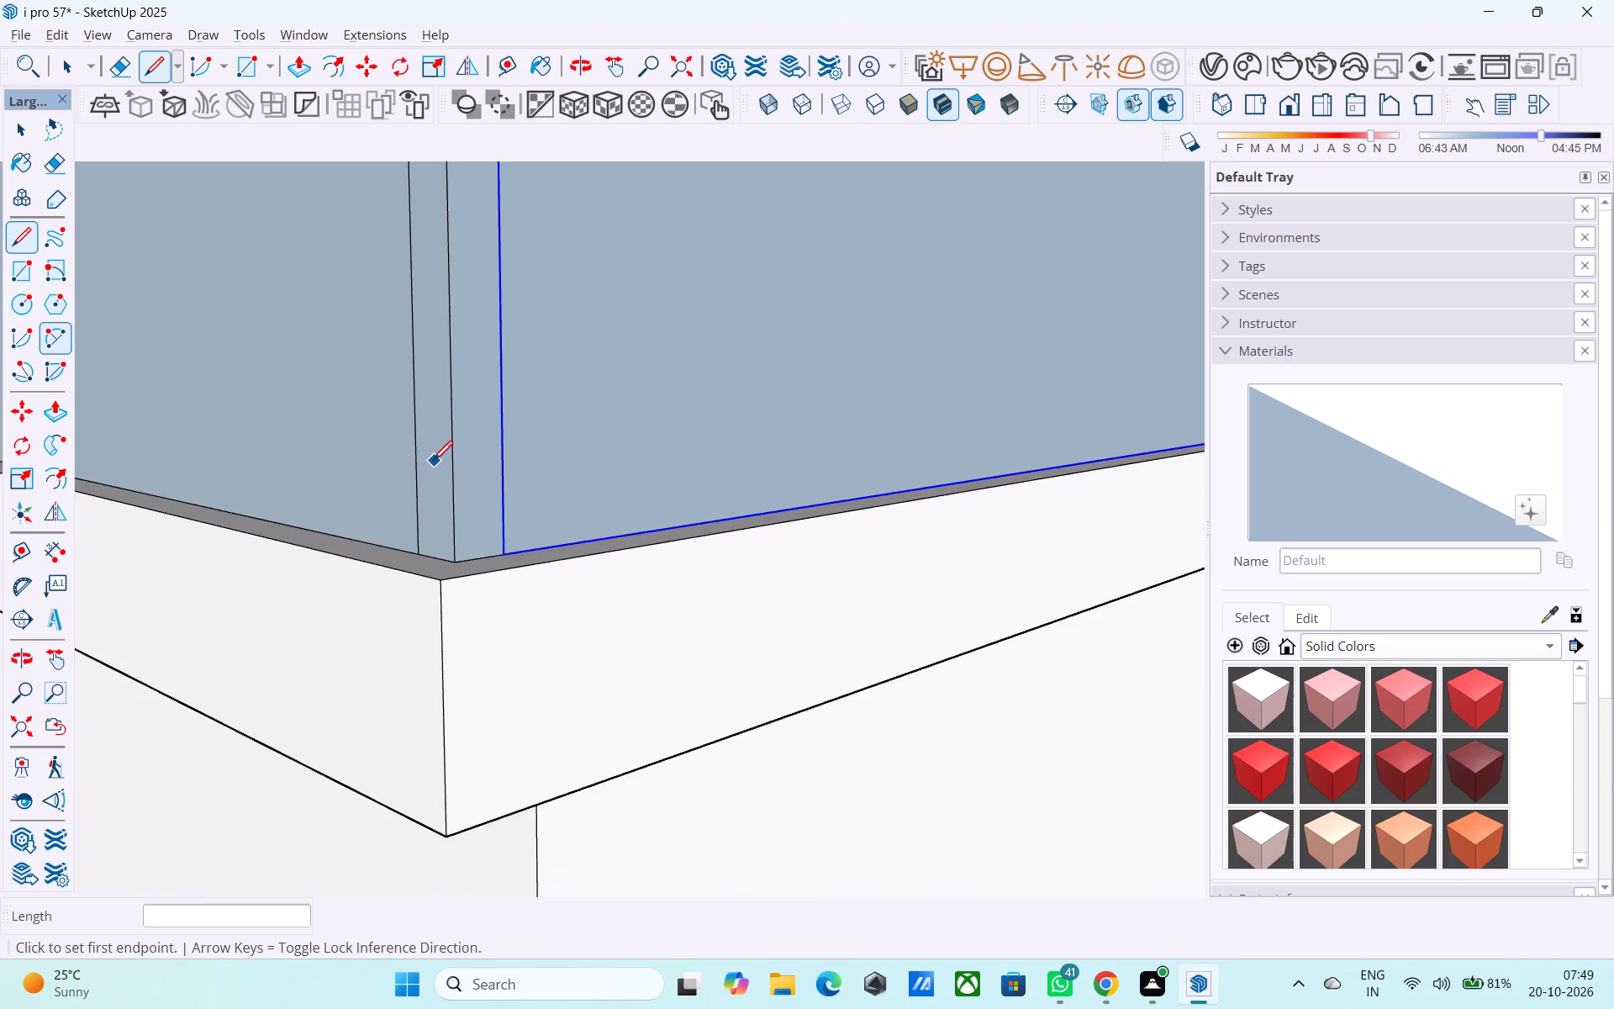
pyautogui.scroll(3, 430, 460)
pyautogui.press('e')
pyautogui.moveTo(429, 457); pyautogui.dragTo(388, 435)
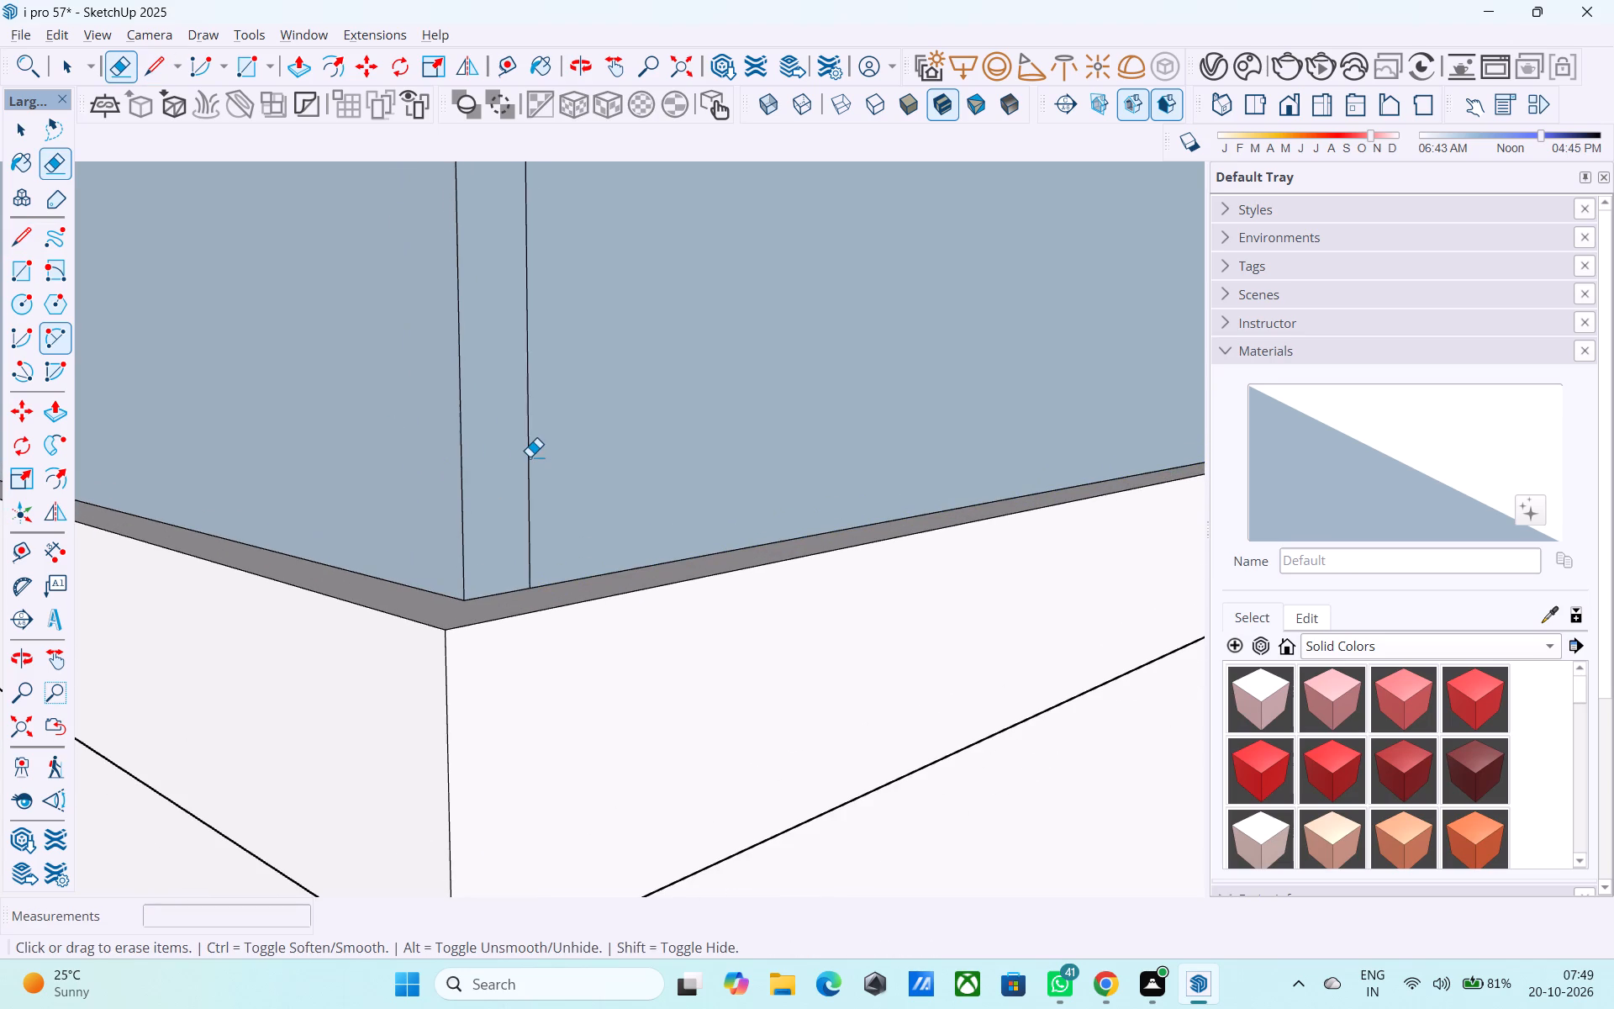
pyautogui.click(530, 457)
# Draw a short line across the gap between the panels, from the inner panels' top corner to the no-door copy's top edge.
pyautogui.scroll(-14, 520, 484)
pyautogui.middleClick(424, 629)
pyautogui.moveTo(569, 387); pyautogui.dragTo(533, 704, button='middle')
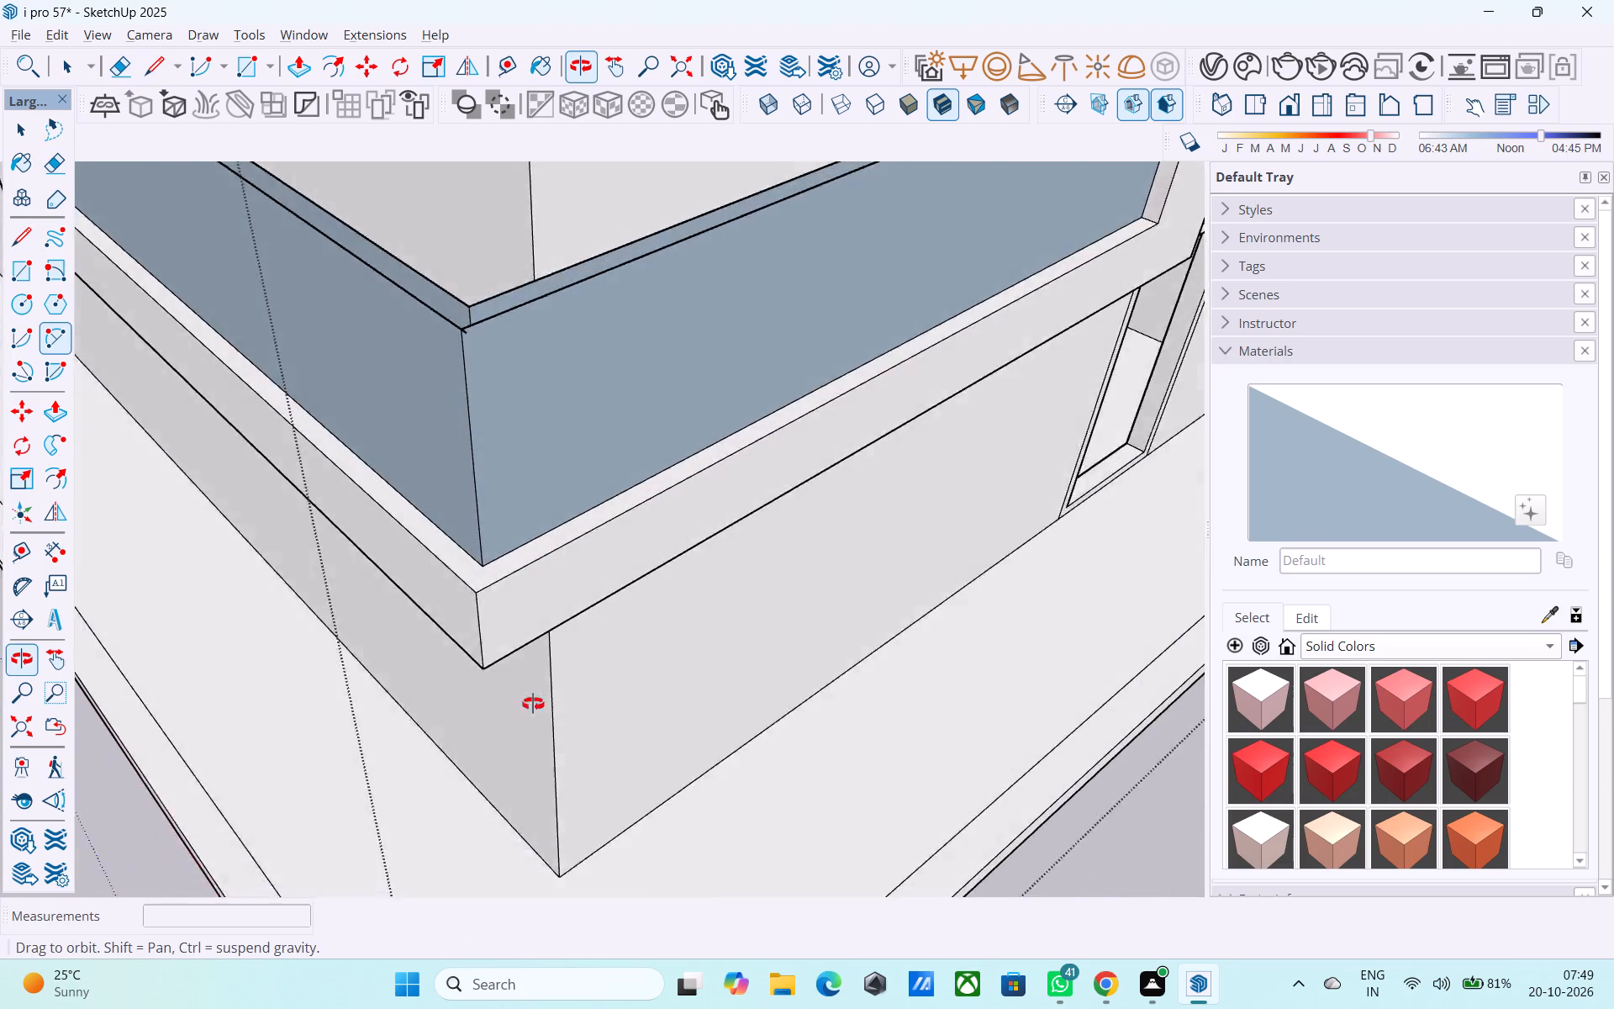
pyautogui.moveTo(533, 704); pyautogui.dragTo(527, 752, button='middle')
pyautogui.scroll(1, 492, 363)
pyautogui.press('l')
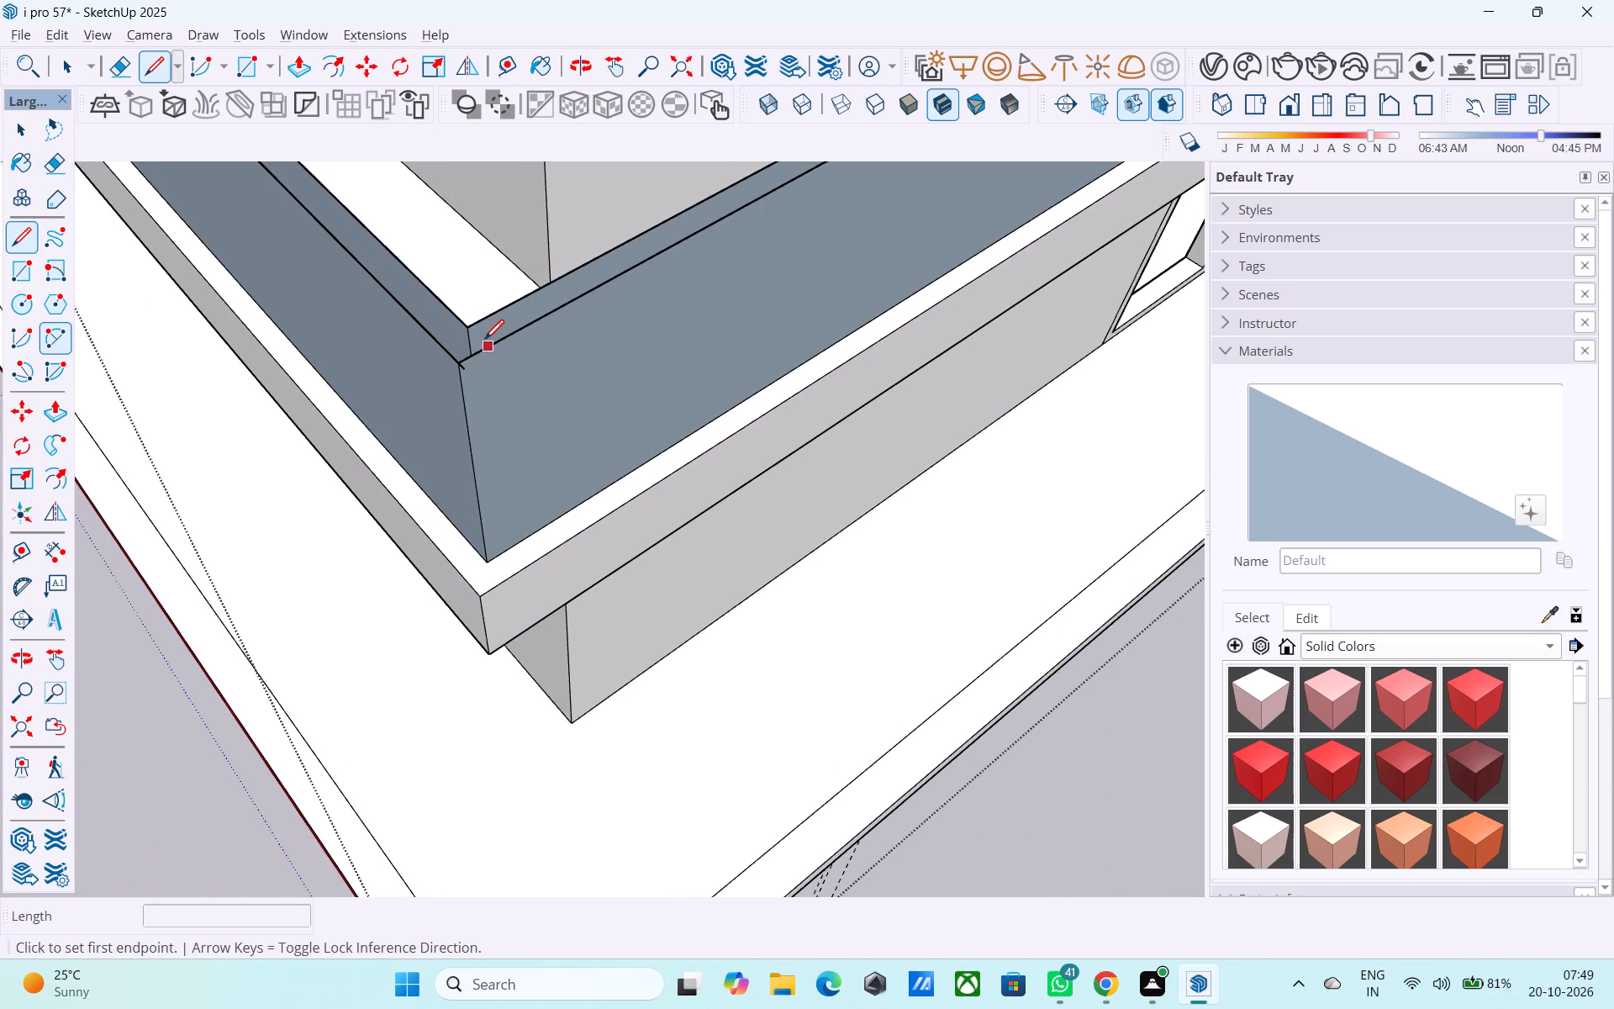
pyautogui.click(468, 325)
pyautogui.click(448, 337)
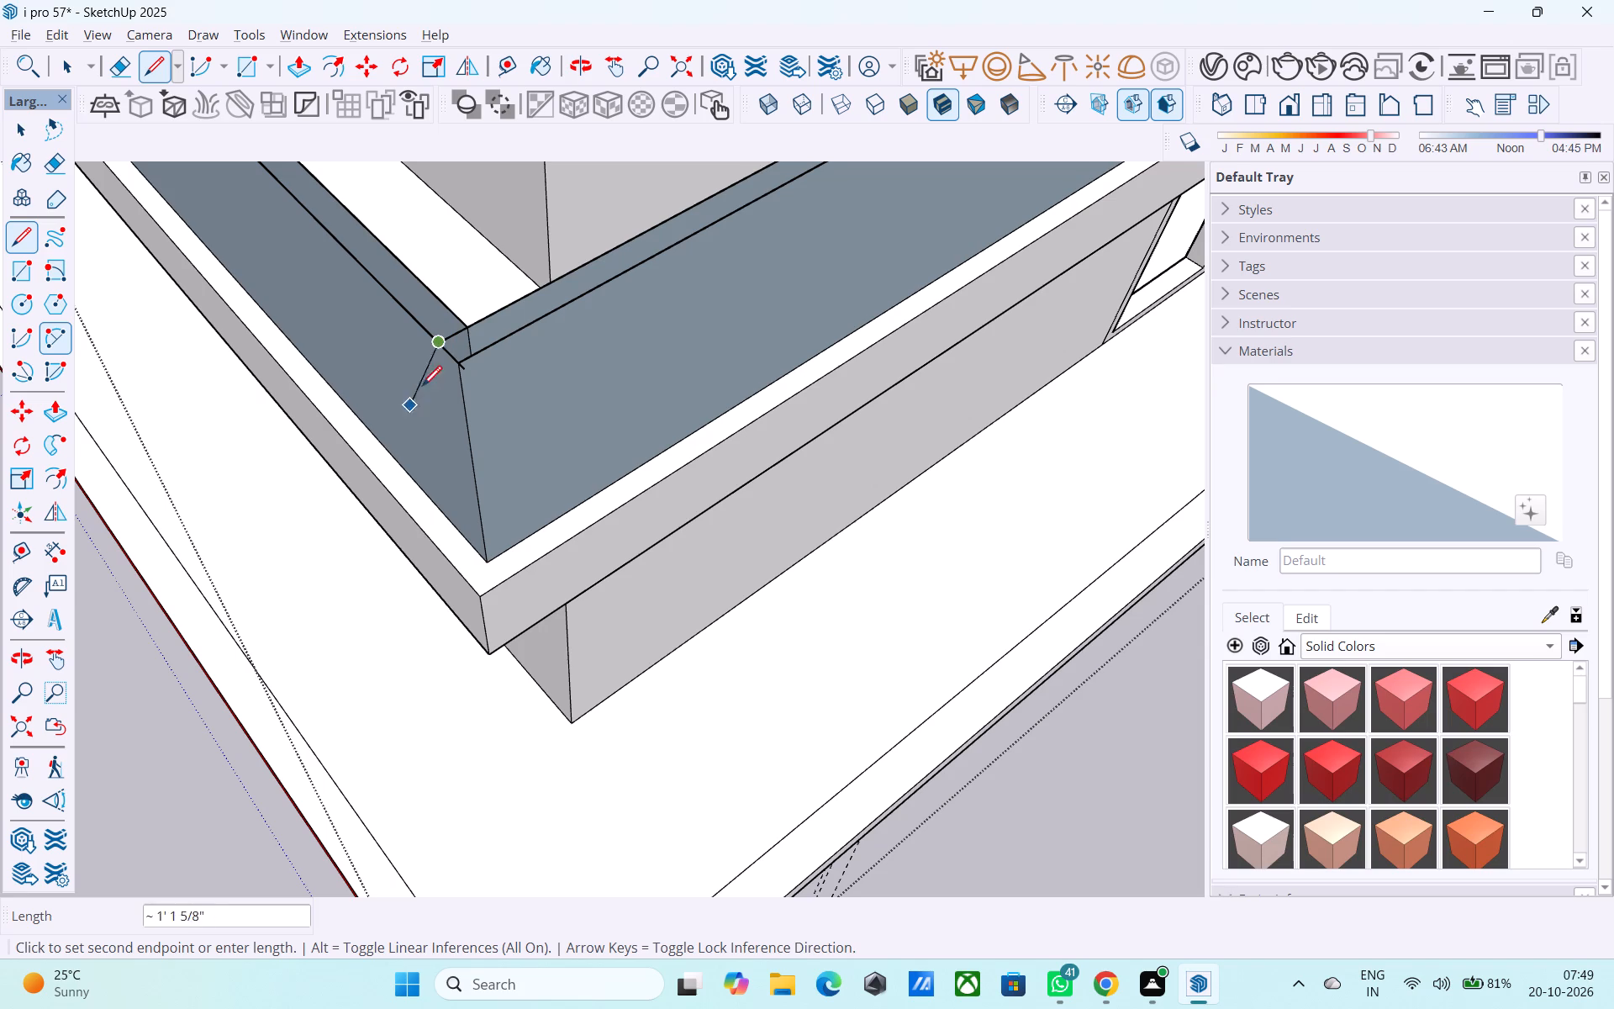
pyautogui.scroll(2, 459, 341)
pyautogui.scroll(-8, 371, 433)
pyautogui.scroll(1, 364, 489)
pyautogui.scroll(-6, 364, 489)
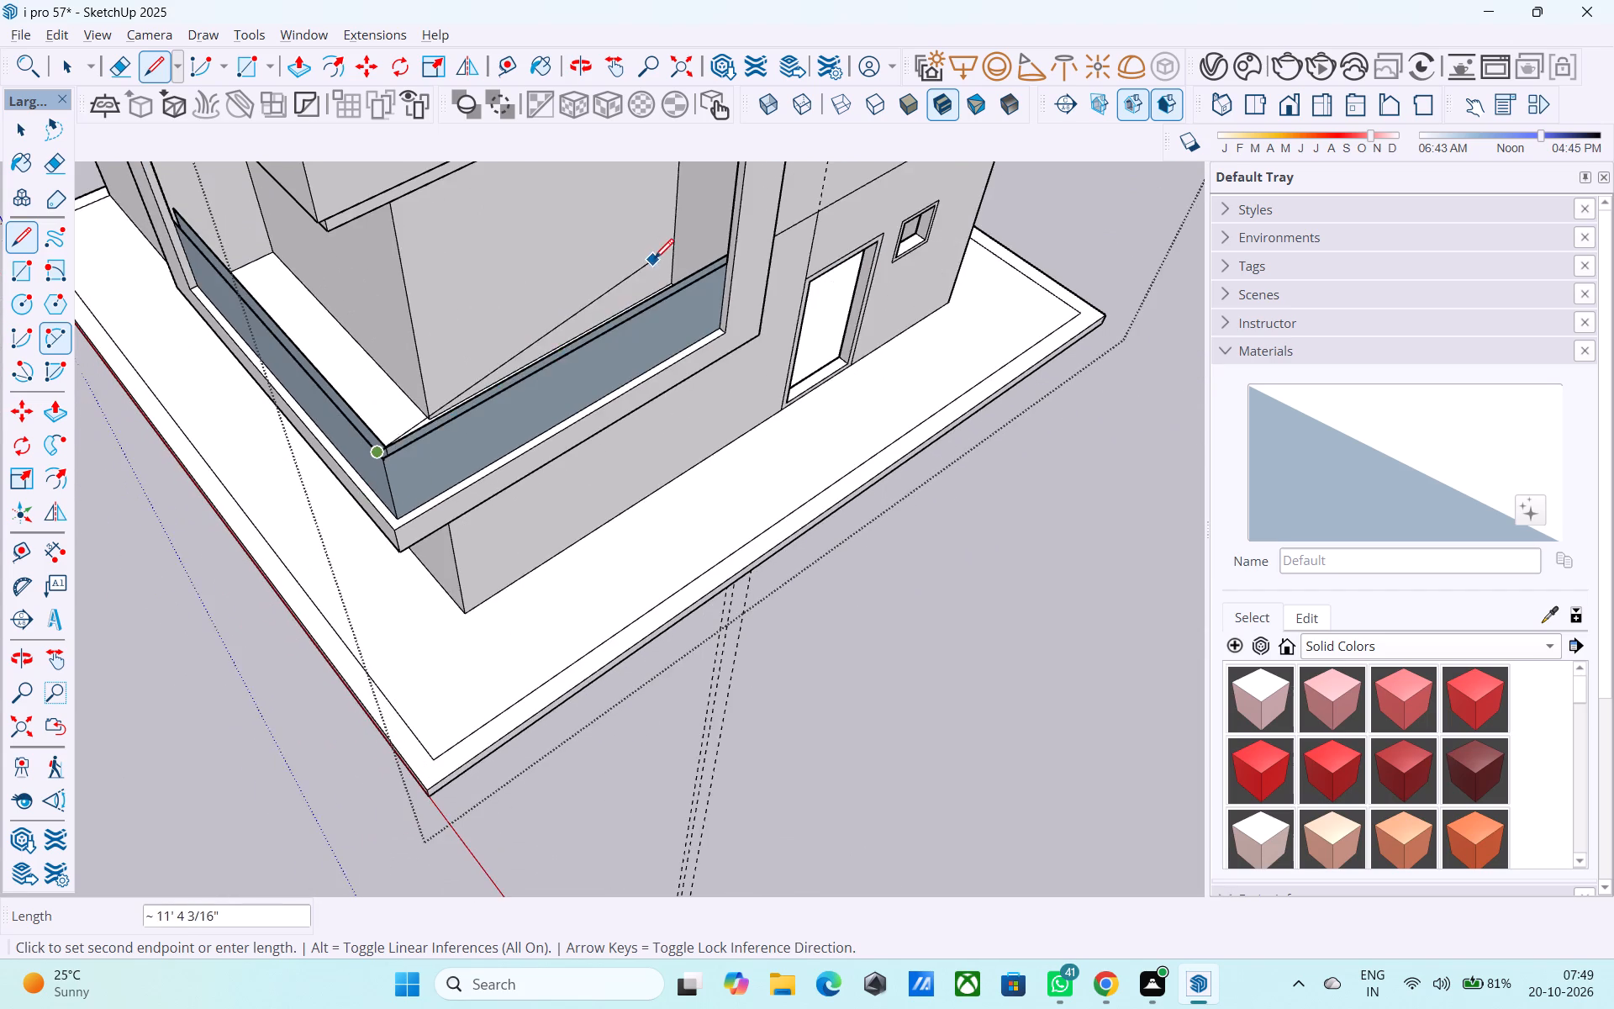
# Close the door-facade parapet's top with a 3" line across the gap at its wall end.
pyautogui.scroll(13, 654, 261)
pyautogui.press('l')
pyautogui.moveTo(742, 270); pyautogui.dragTo(1004, 230, button='middle')
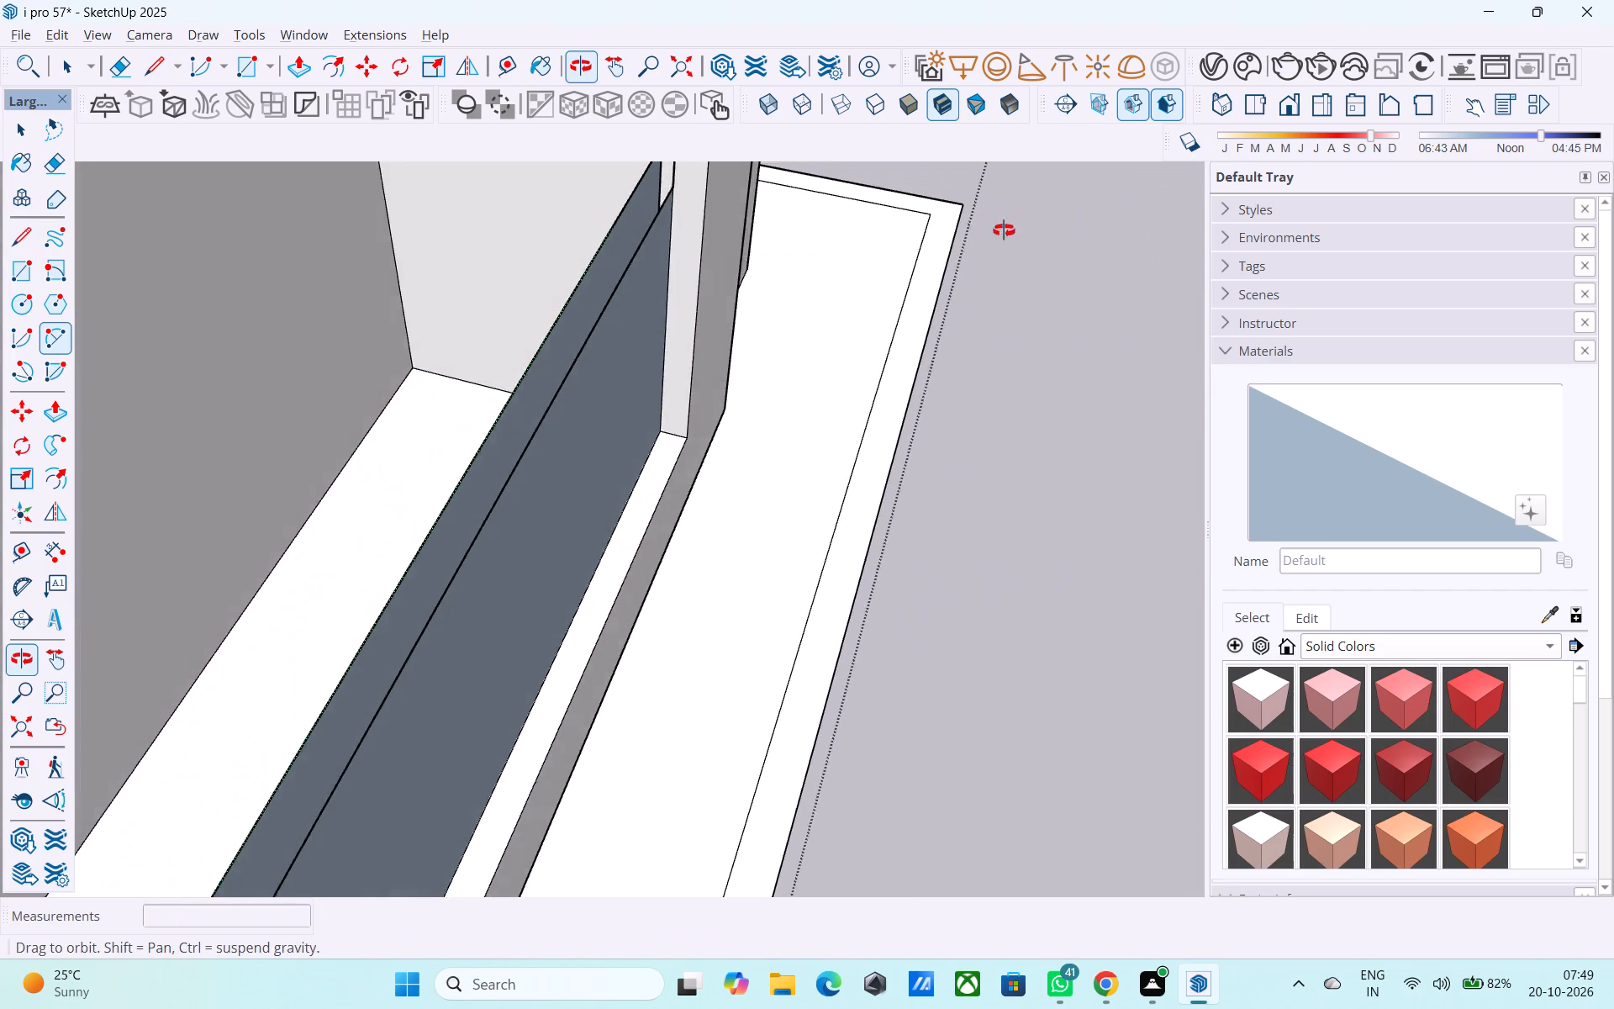
pyautogui.moveTo(1004, 230); pyautogui.dragTo(1004, 232, button='middle')
pyautogui.moveTo(704, 322); pyautogui.dragTo(906, 385, button='middle')
pyautogui.scroll(5, 646, 298)
pyautogui.moveTo(561, 321); pyautogui.dragTo(666, 286, button='middle')
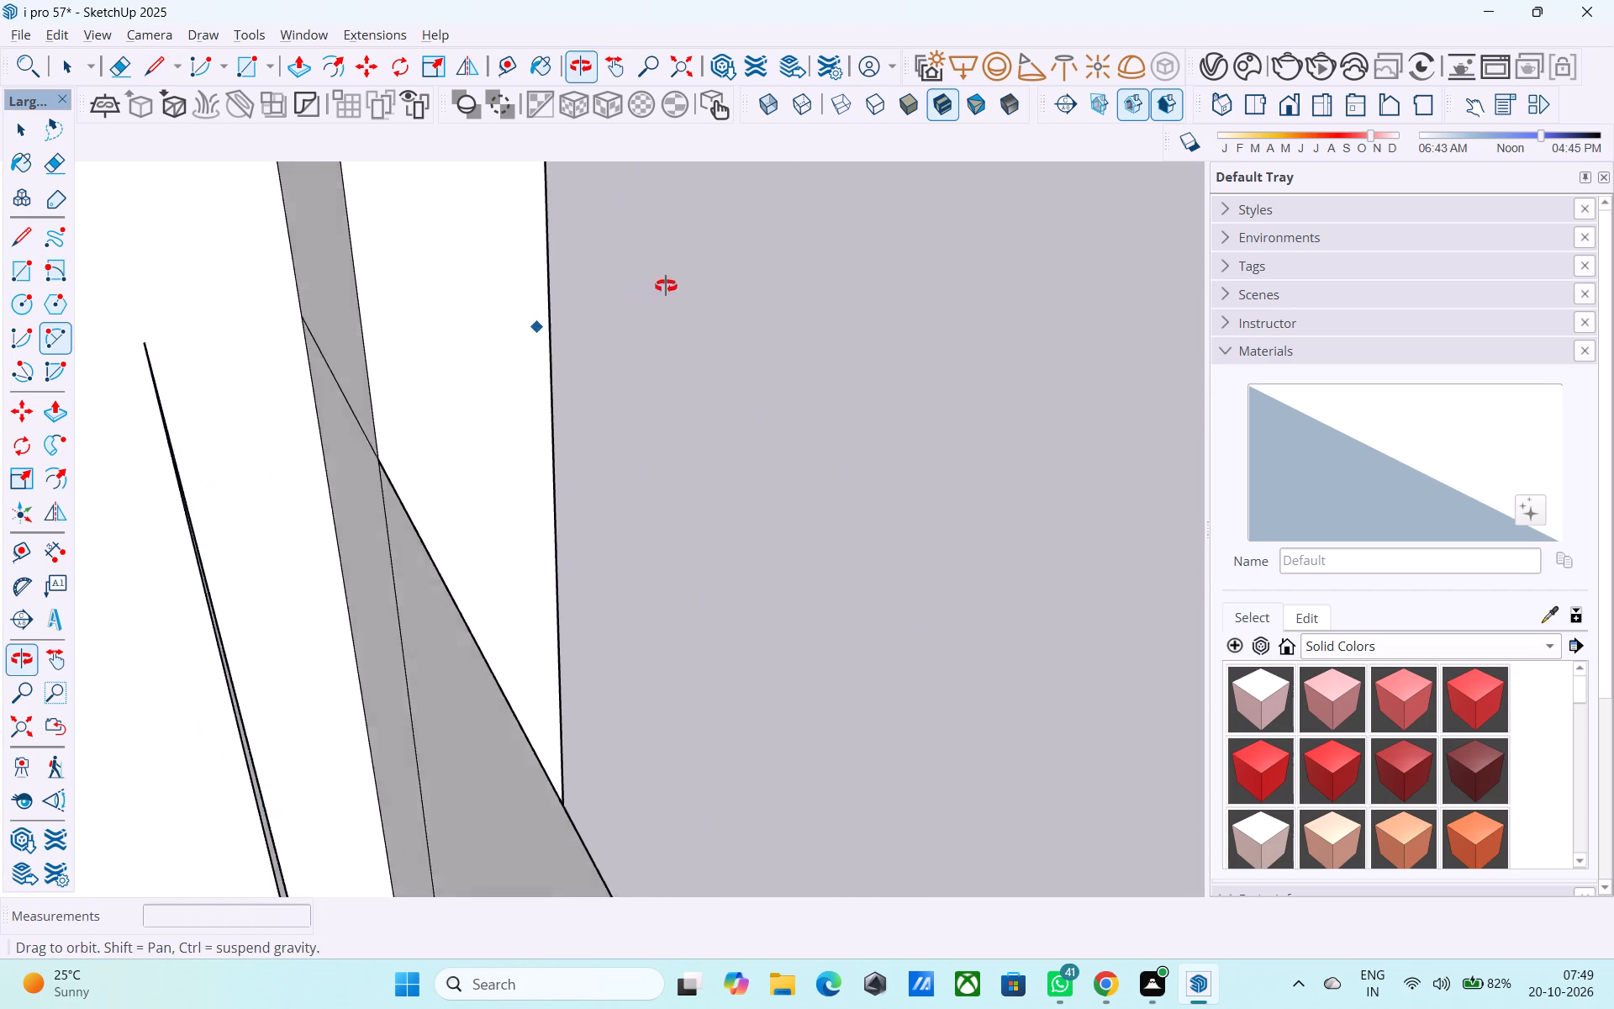
pyautogui.moveTo(666, 286); pyautogui.dragTo(666, 288, button='middle')
pyautogui.click(299, 328)
pyautogui.click(141, 342)
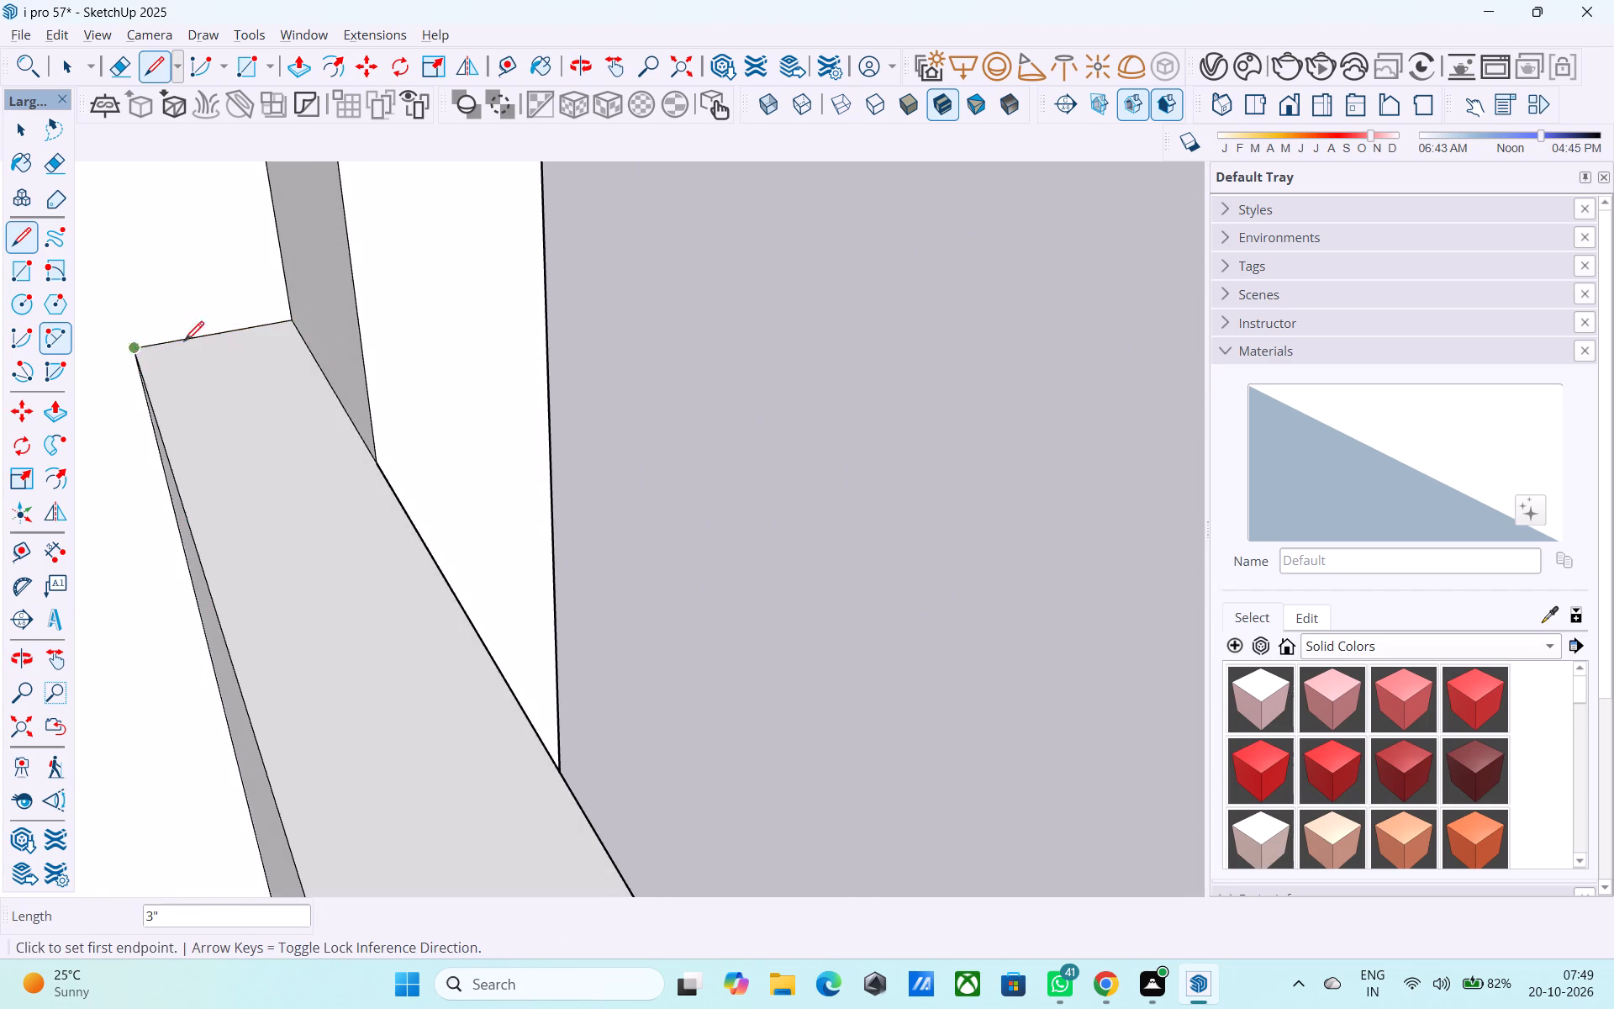
# Close the no-door facade parapet's top with a 3" line across the gap at its wall end.
pyautogui.scroll(-20, 426, 329)
pyautogui.scroll(-5, 426, 329)
pyautogui.moveTo(605, 394); pyautogui.dragTo(201, 367, button='middle')
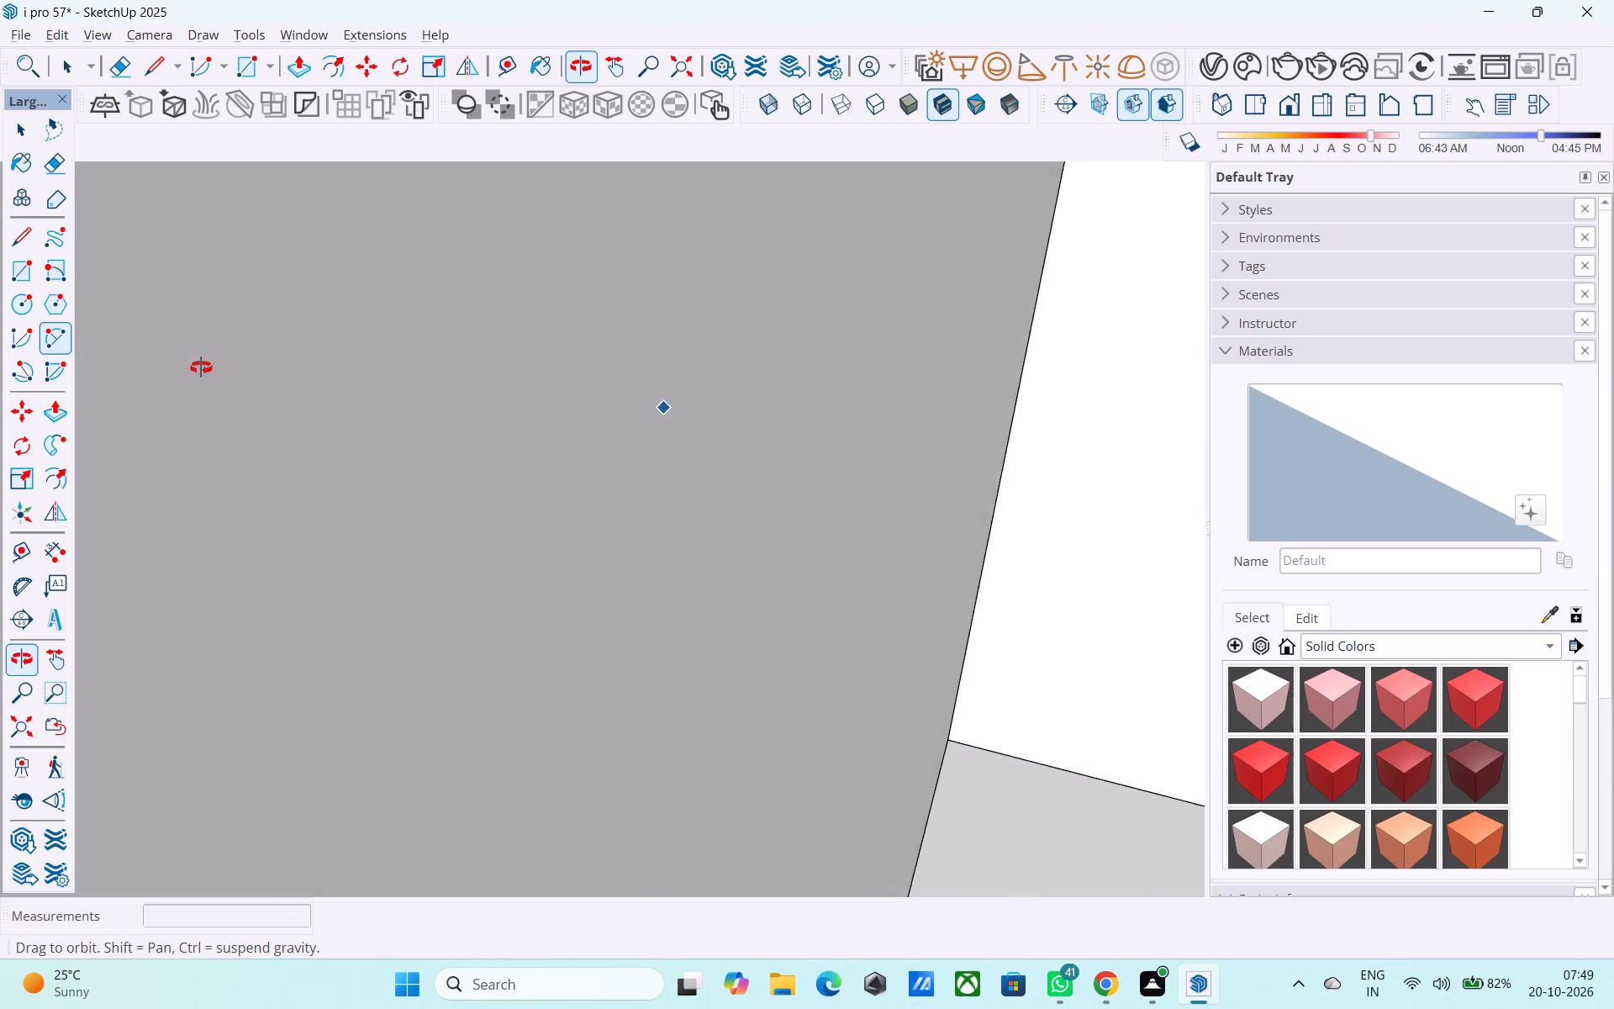
pyautogui.moveTo(201, 367); pyautogui.dragTo(183, 372, button='middle')
pyautogui.scroll(-20, 182, 372)
pyautogui.scroll(-11, 182, 372)
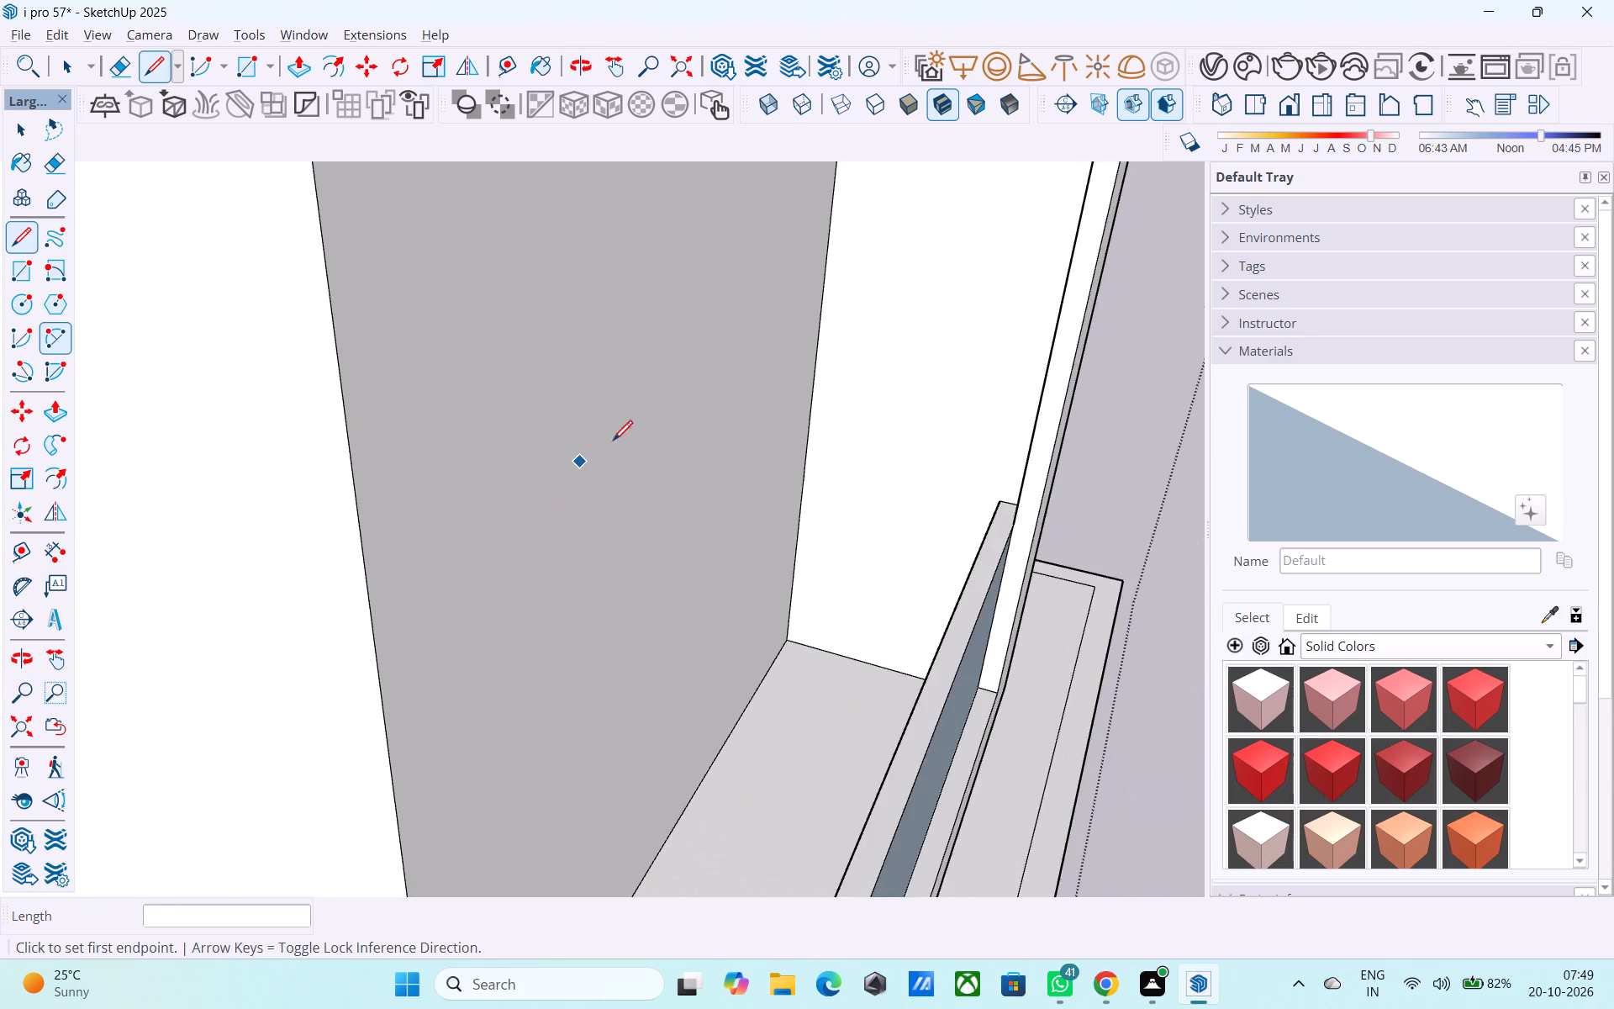
pyautogui.scroll(-7, 613, 442)
pyautogui.moveTo(636, 449); pyautogui.dragTo(585, 473, button='middle')
pyautogui.scroll(4, 235, 496)
pyautogui.scroll(-4, 377, 470)
pyautogui.moveTo(366, 470); pyautogui.dragTo(188, 456, button='middle')
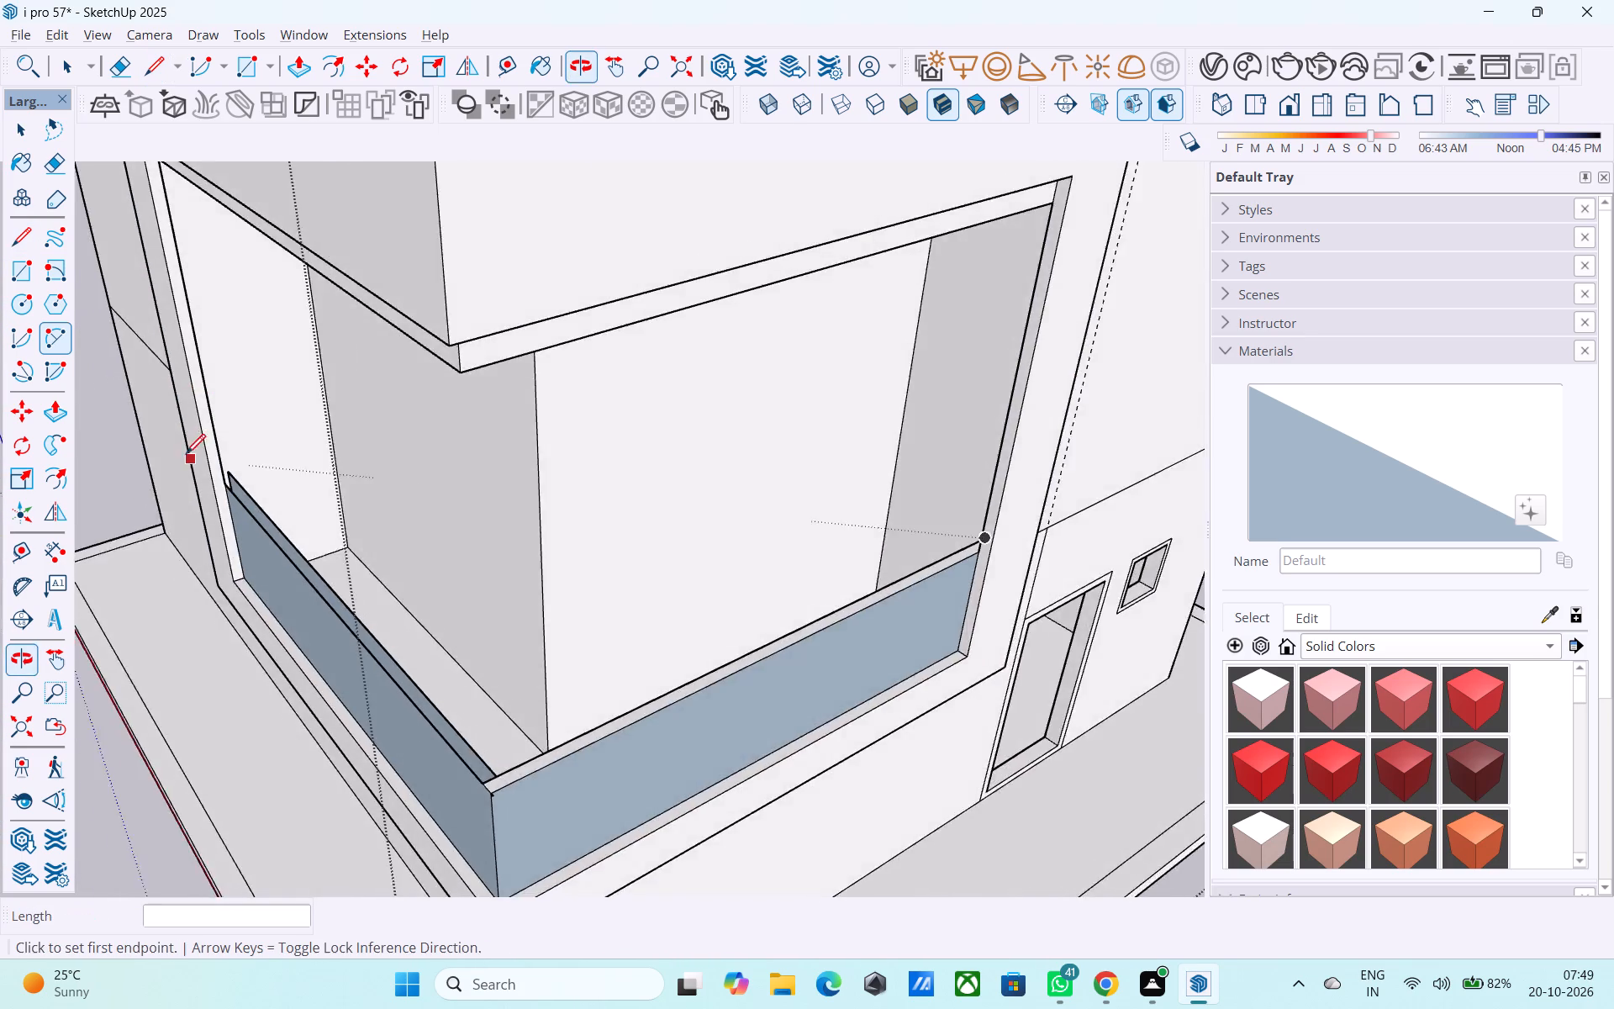
pyautogui.scroll(7, 188, 454)
pyautogui.moveTo(305, 472); pyautogui.dragTo(143, 456, button='middle')
pyautogui.scroll(8, 268, 446)
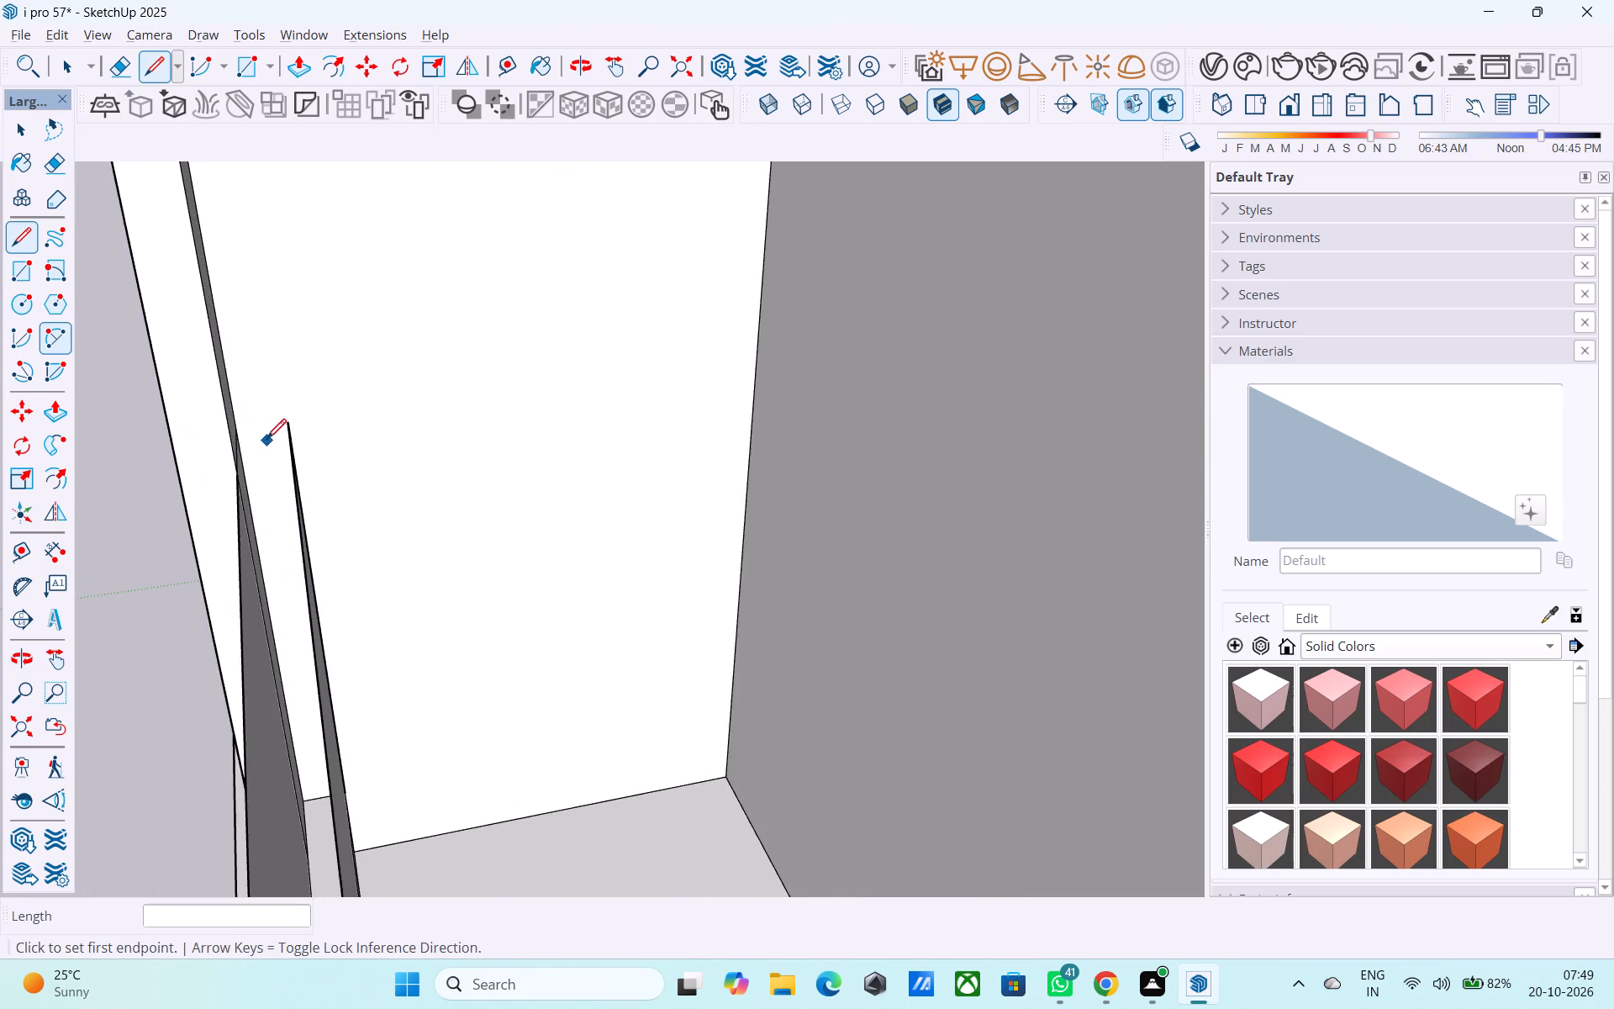
pyautogui.scroll(7, 266, 441)
pyautogui.click(208, 415)
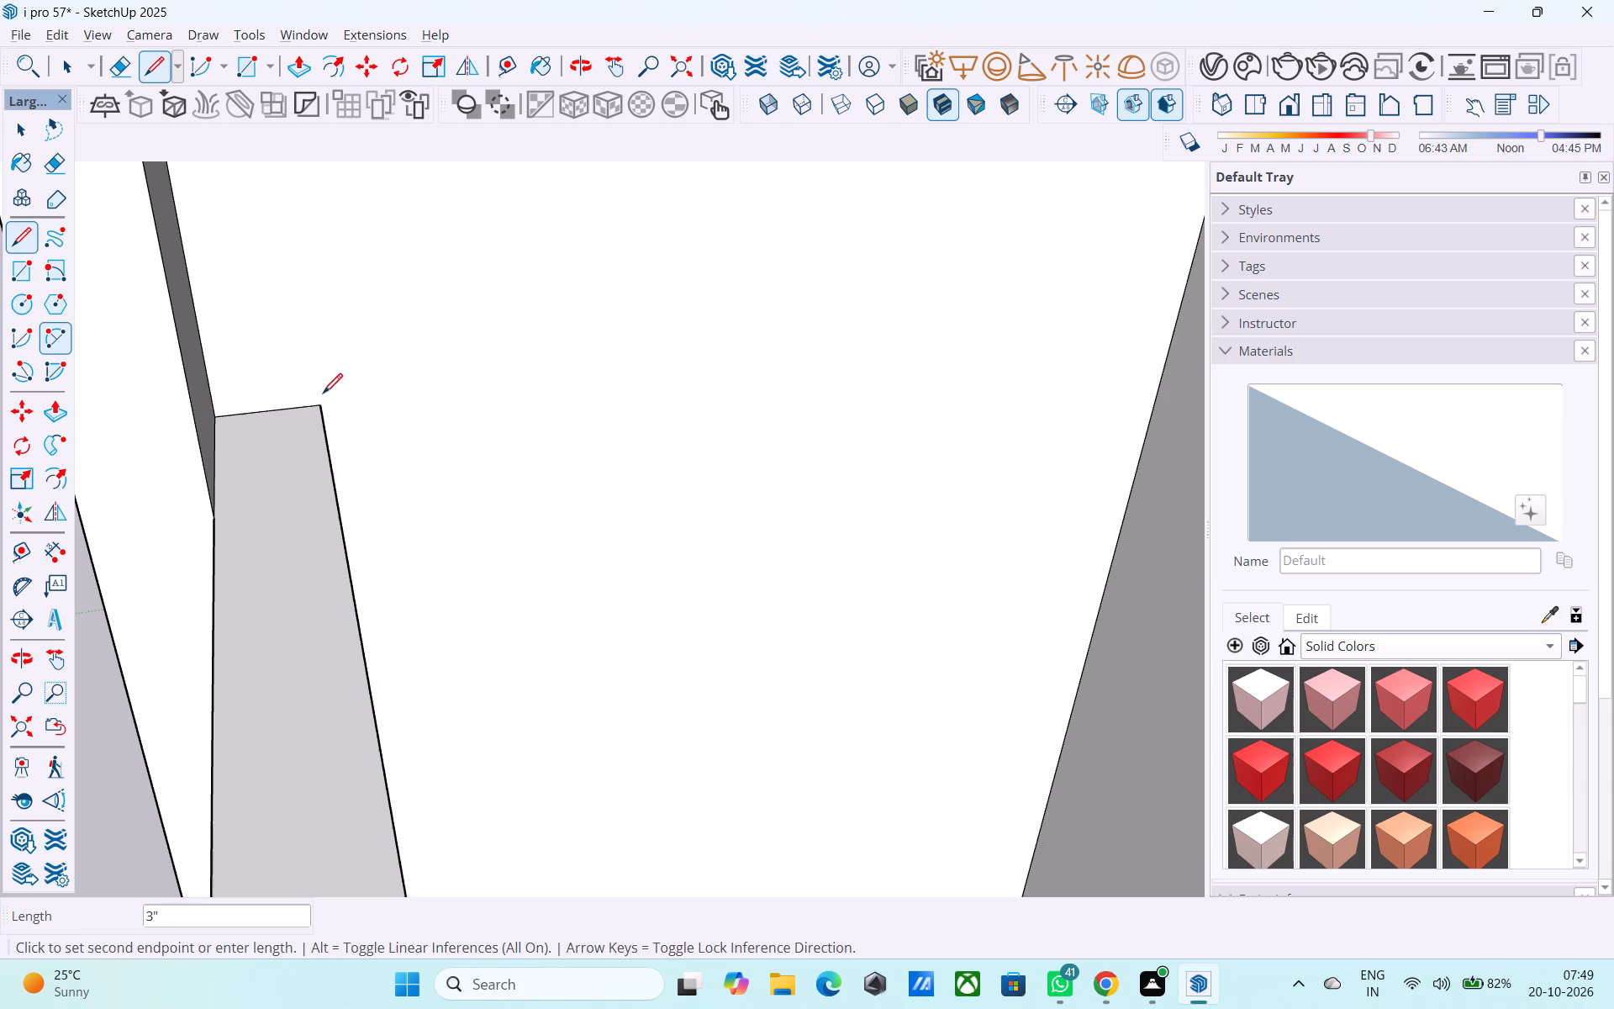
pyautogui.click(323, 395)
# Save the model.
pyautogui.hotkey('ctrl', 's')
pyautogui.press('space')
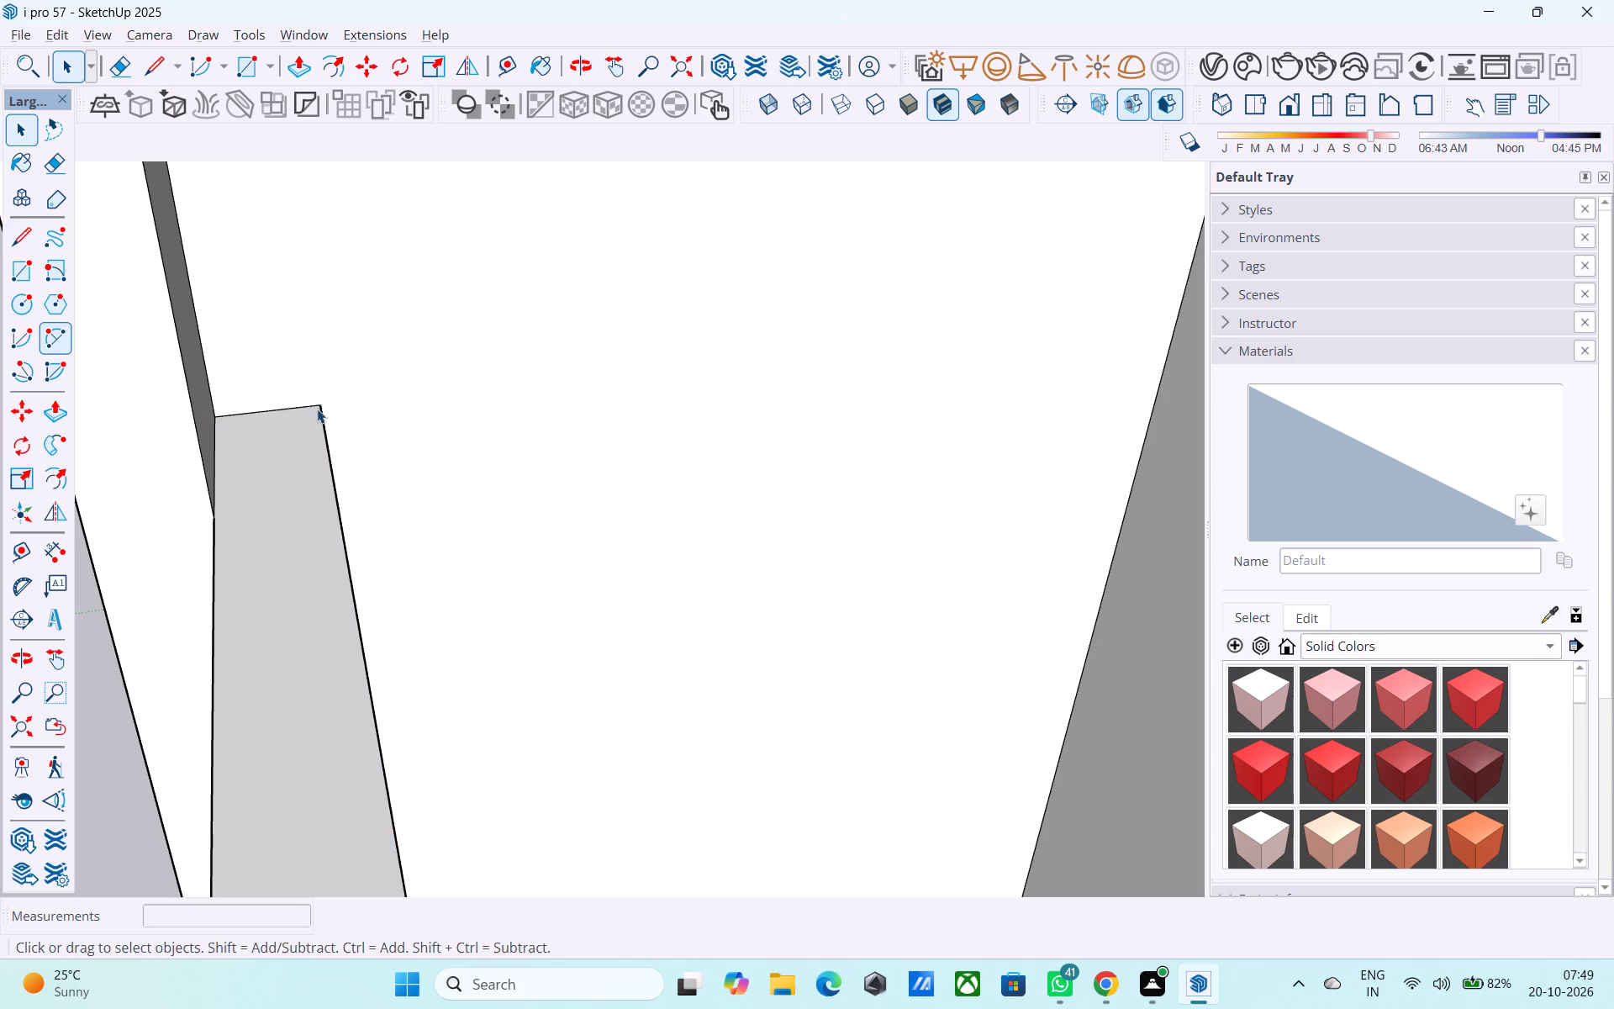
# Examine the thickened parapet in the corner opening from outside and against the whole building.
pyautogui.scroll(-3, 390, 317)
pyautogui.scroll(1, 390, 317)
pyautogui.scroll(-17, 390, 317)
pyautogui.moveTo(455, 470); pyautogui.dragTo(505, 240, button='middle')
pyautogui.scroll(-3, 412, 258)
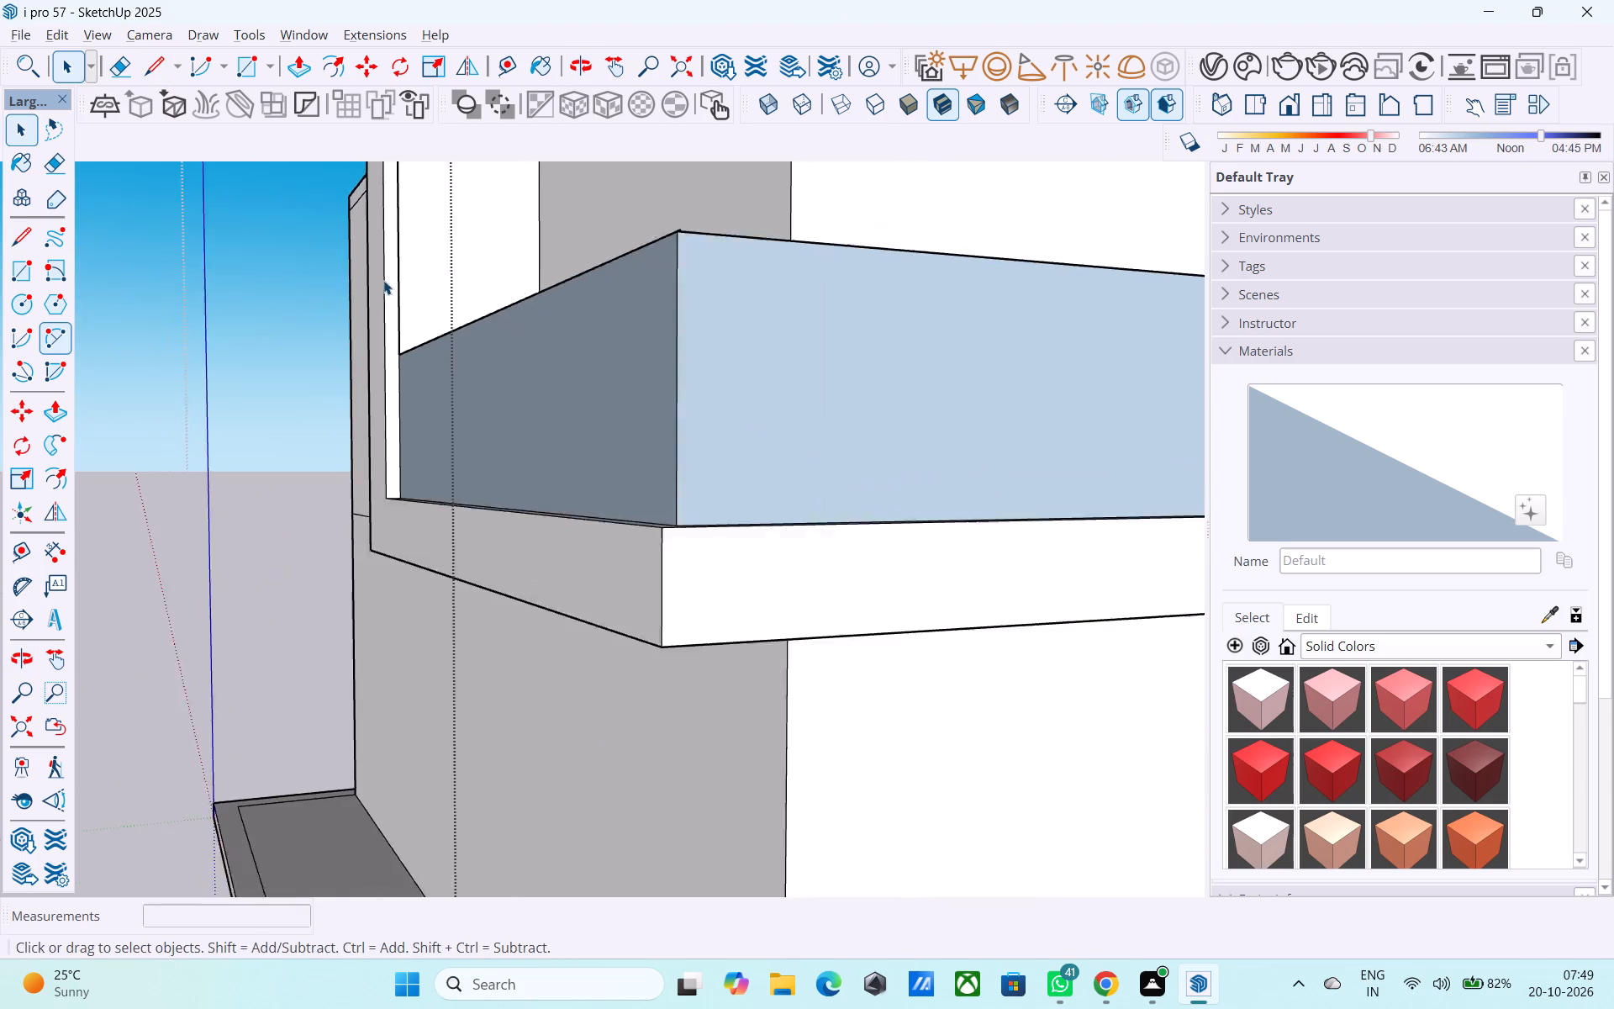
pyautogui.scroll(-2, 383, 280)
pyautogui.moveTo(498, 291); pyautogui.dragTo(413, 440, button='middle')
pyautogui.scroll(-4, 158, 457)
pyautogui.moveTo(219, 467); pyautogui.dragTo(443, 472, button='middle')
pyautogui.scroll(-4, 544, 462)
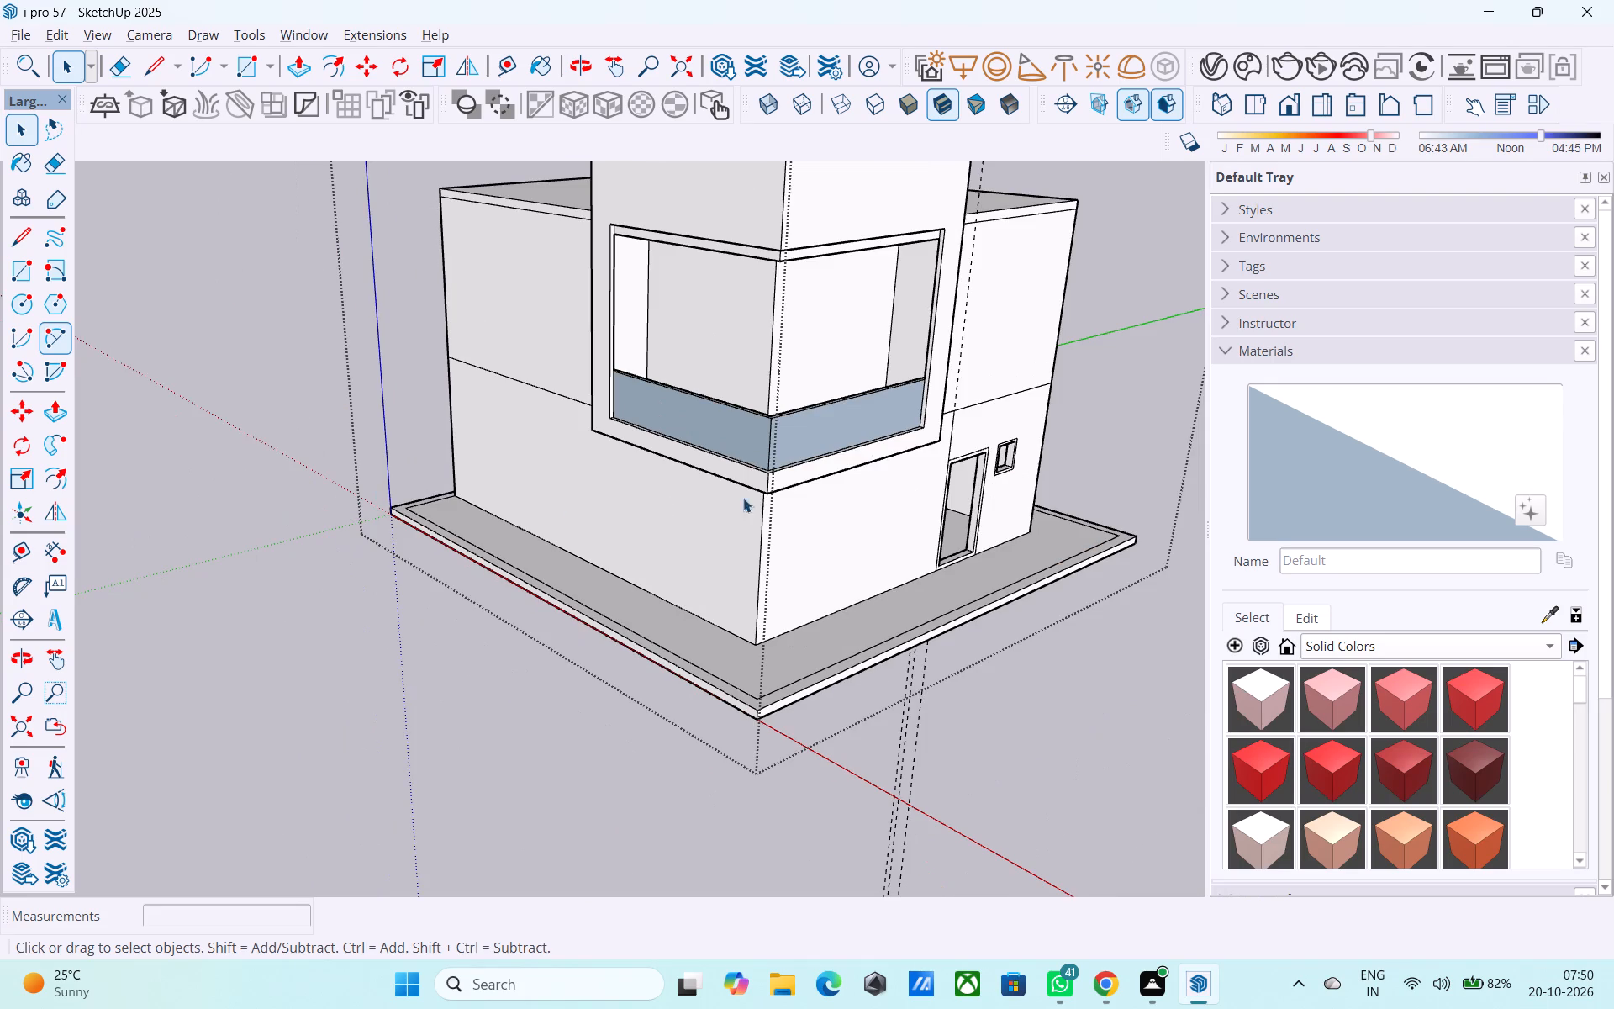
# Reverse the parapet's two outer faces, first on the door facade and then on the facade without the door.
pyautogui.scroll(7, 960, 372)
pyautogui.click(759, 446)
pyautogui.rightClick(759, 446)
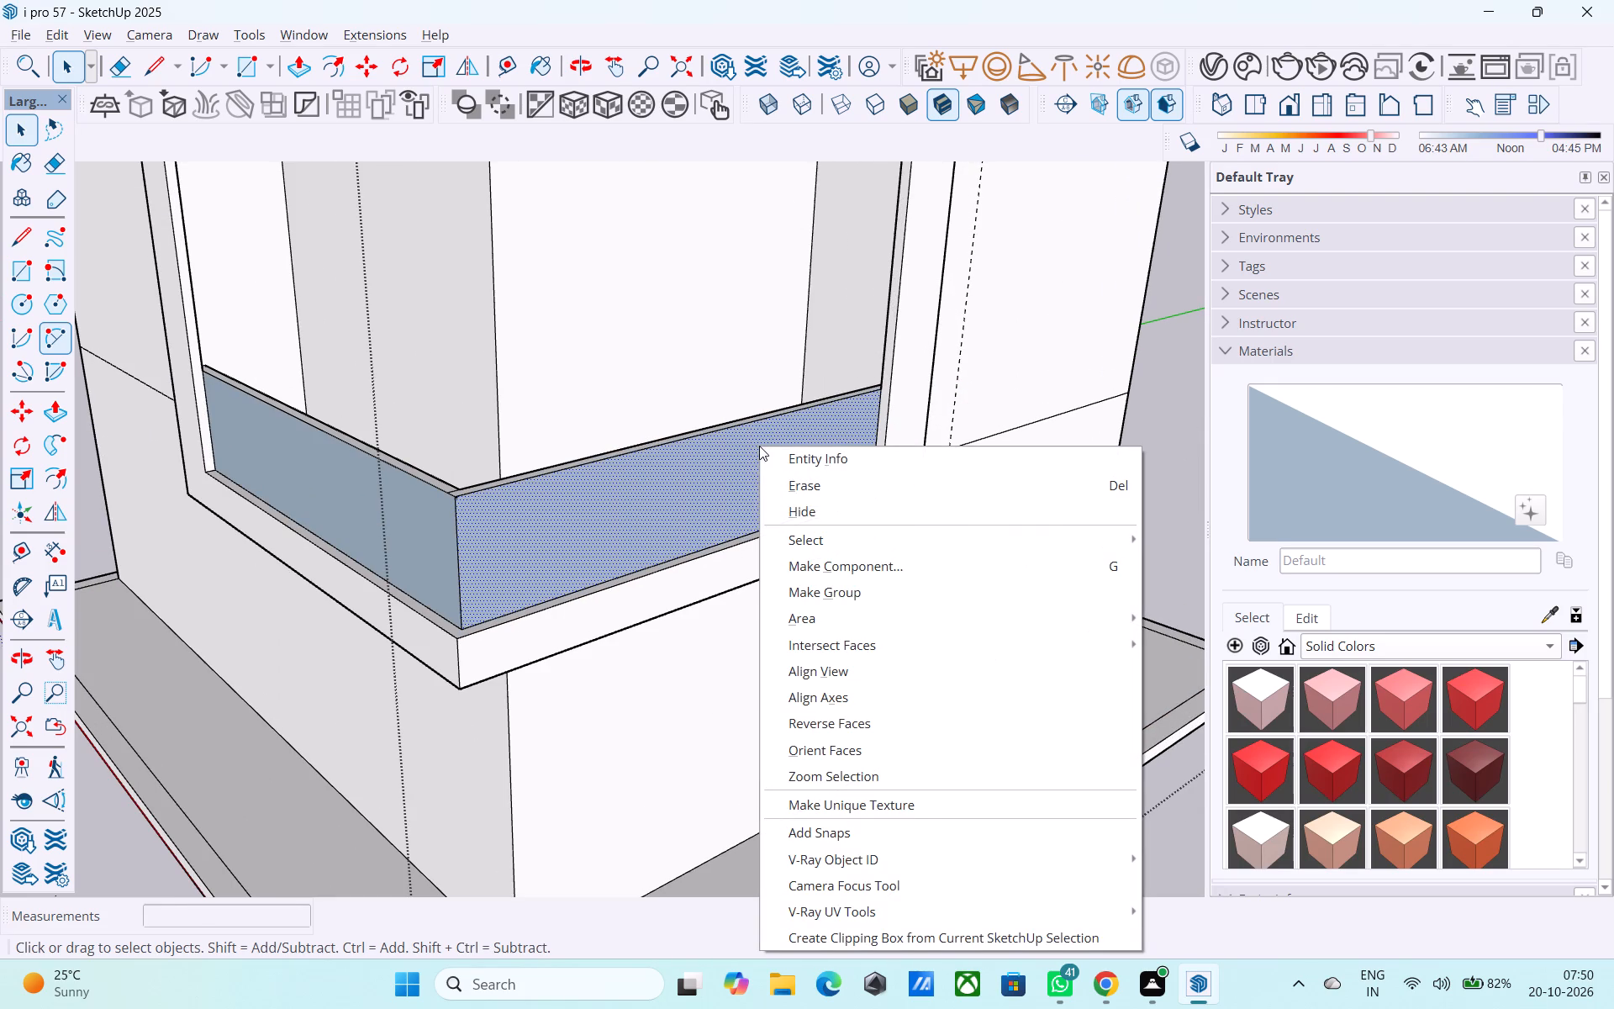
pyautogui.click(847, 731)
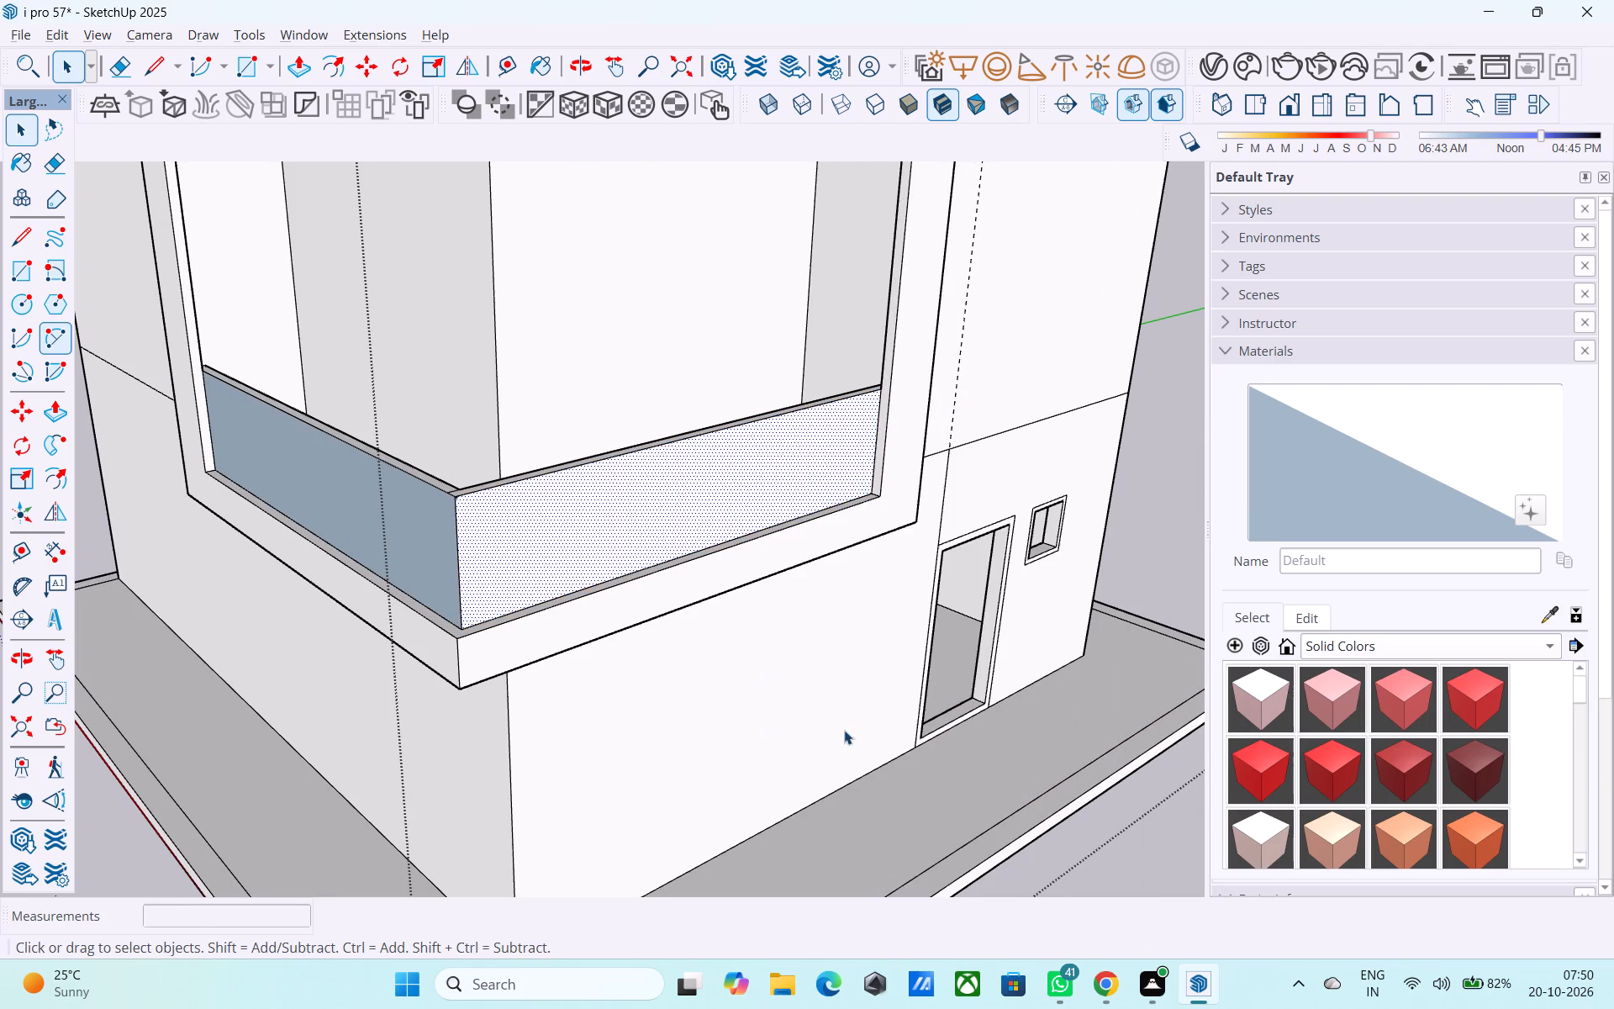
pyautogui.click(436, 558)
pyautogui.rightClick(435, 557)
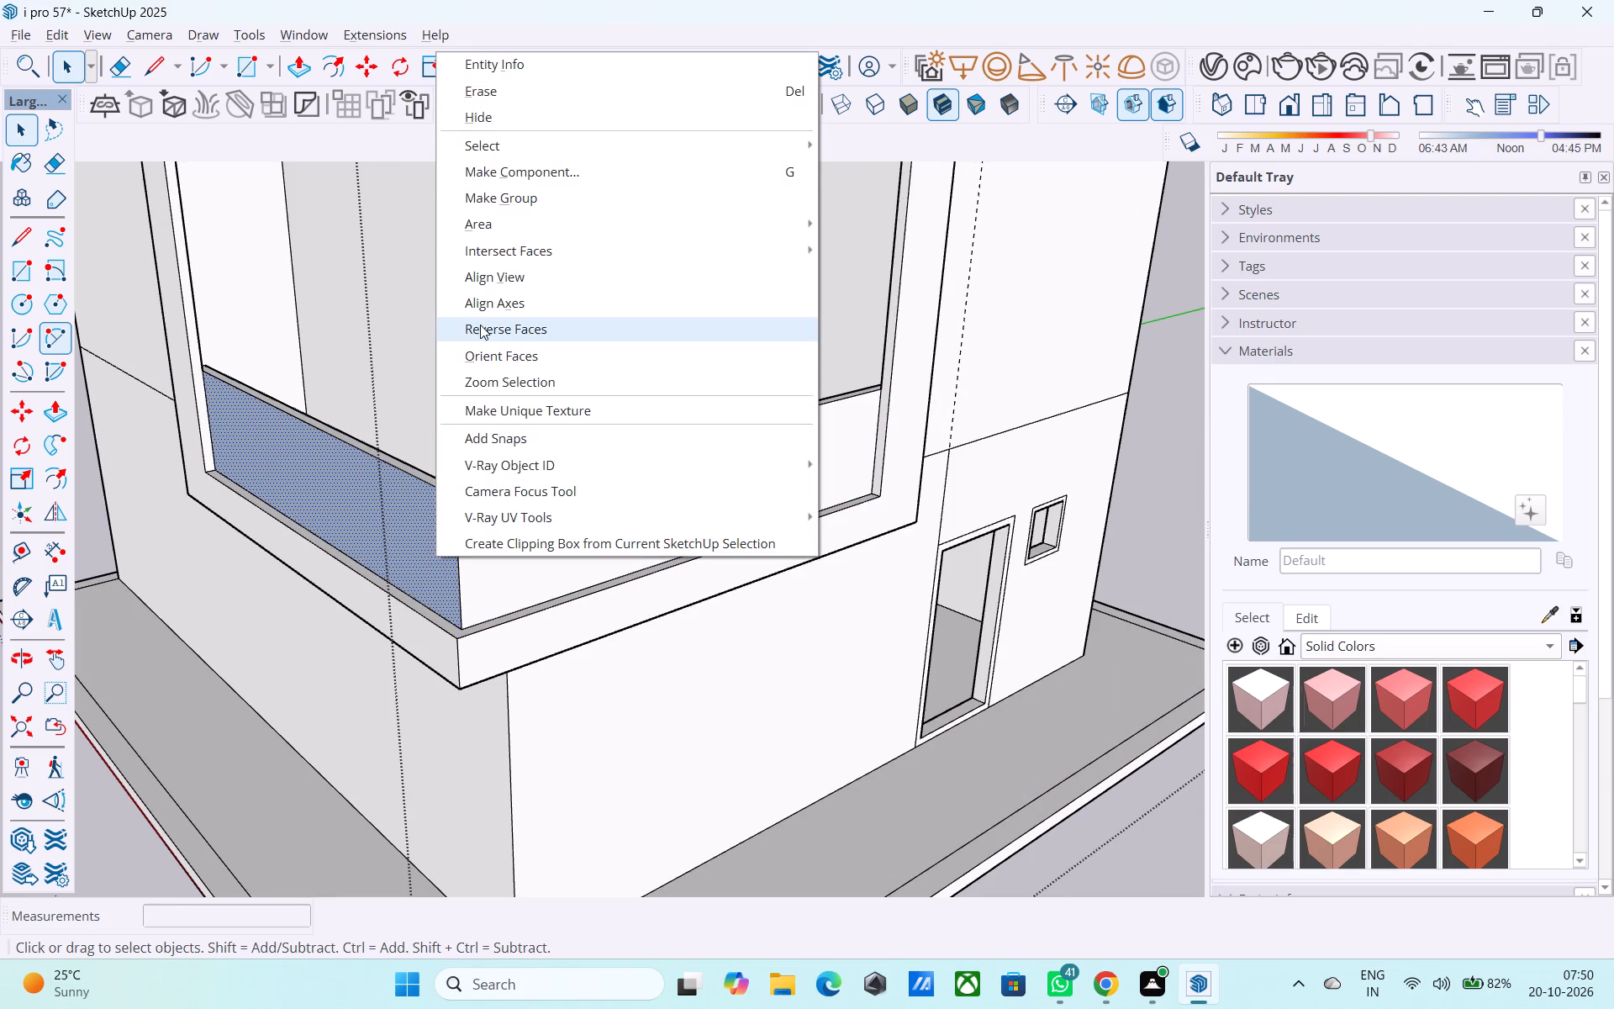
pyautogui.click(480, 324)
# Examine the parapet's top surfaces and outer corner from both facades.
pyautogui.moveTo(430, 335); pyautogui.dragTo(0, 451, button='middle')
pyautogui.scroll(1, 360, 354)
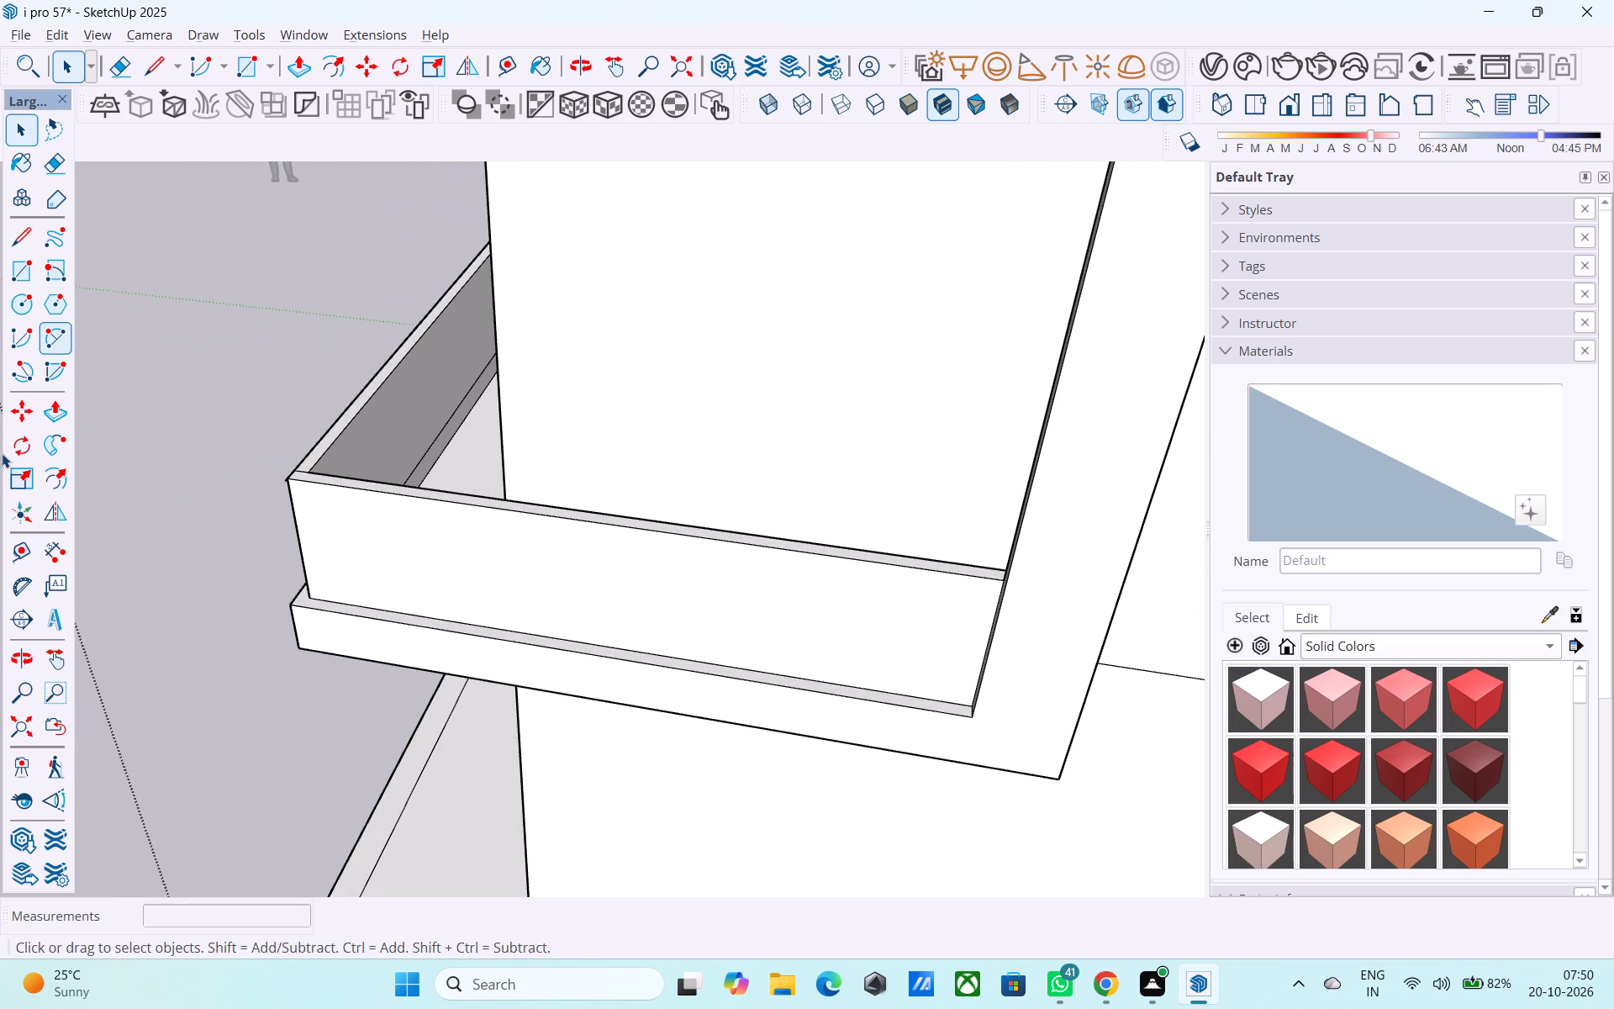
pyautogui.moveTo(437, 420); pyautogui.dragTo(514, 434, button='middle')
pyautogui.scroll(7, 490, 425)
pyautogui.moveTo(409, 430); pyautogui.dragTo(898, 483, button='middle')
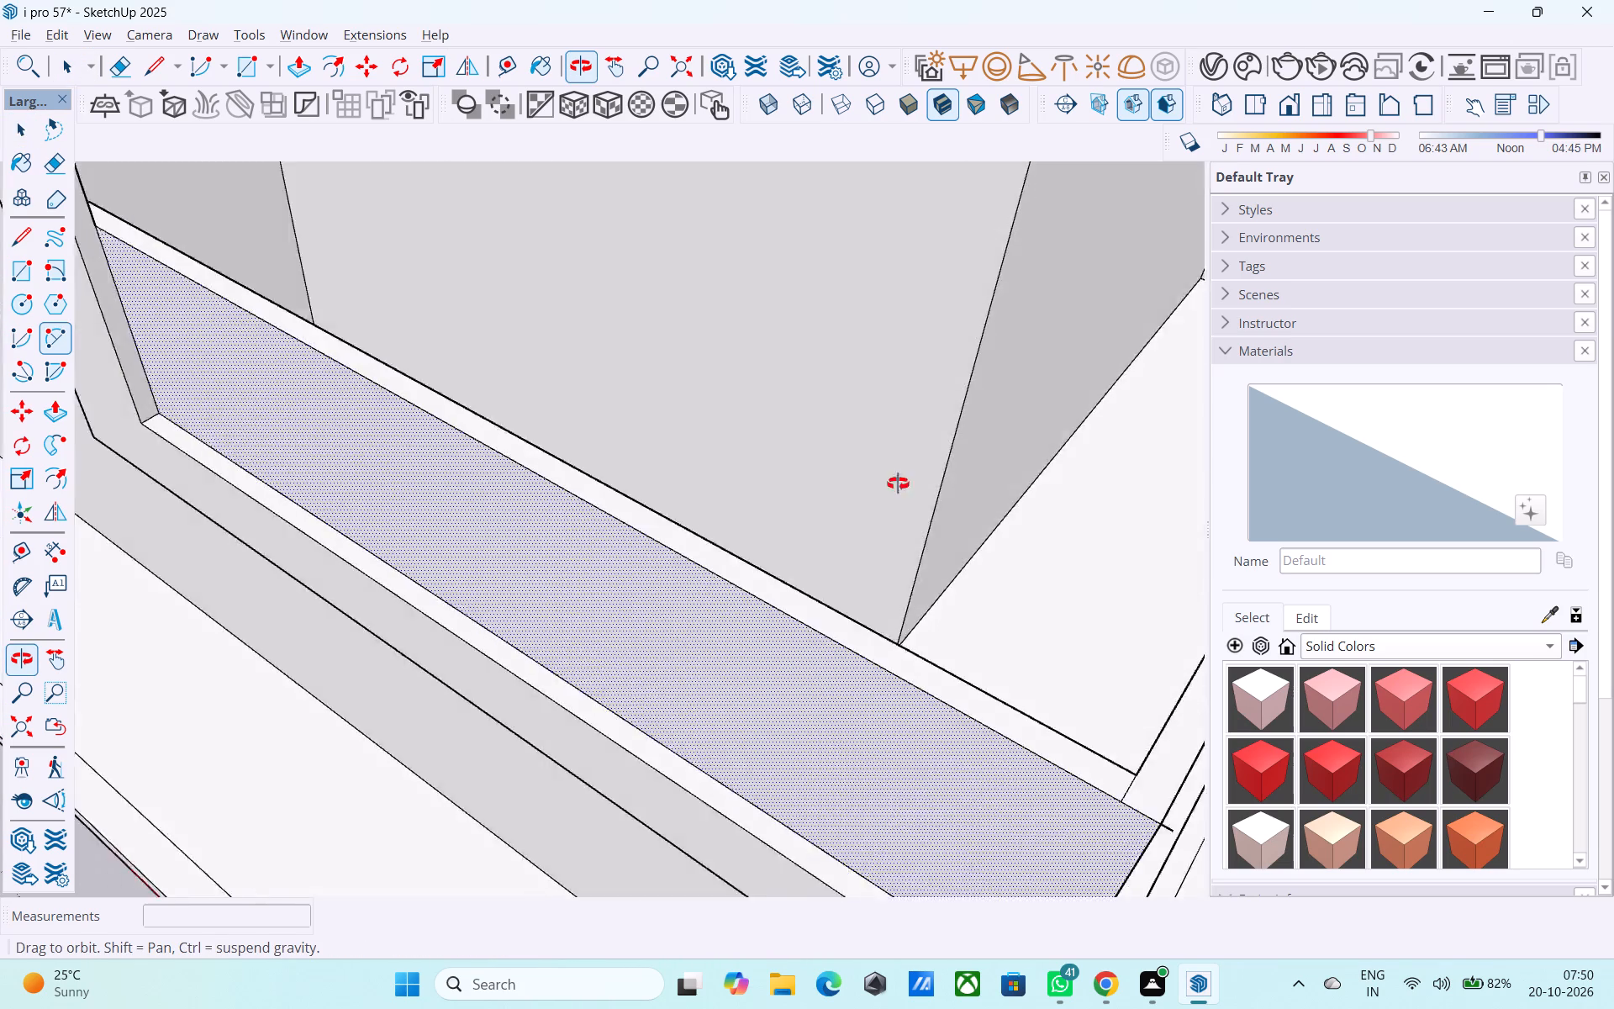
pyautogui.moveTo(898, 483); pyautogui.dragTo(1105, 351, button='middle')
pyautogui.scroll(1, 1193, 390)
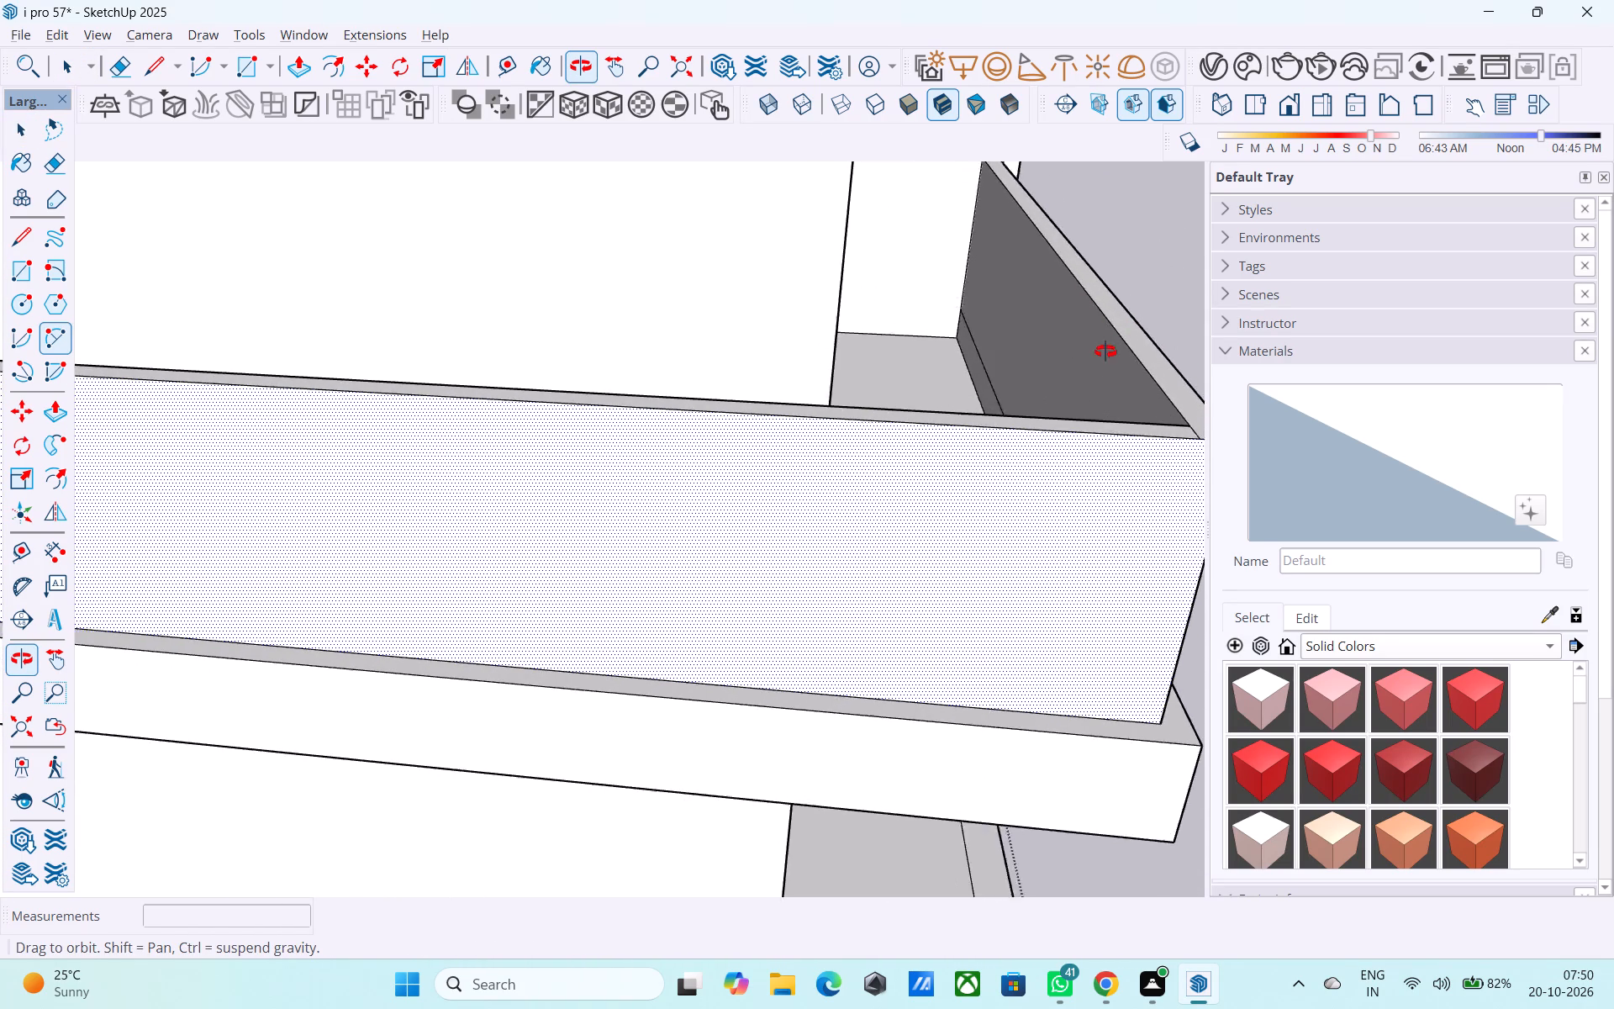
pyautogui.moveTo(1105, 351); pyautogui.dragTo(563, 361, button='middle')
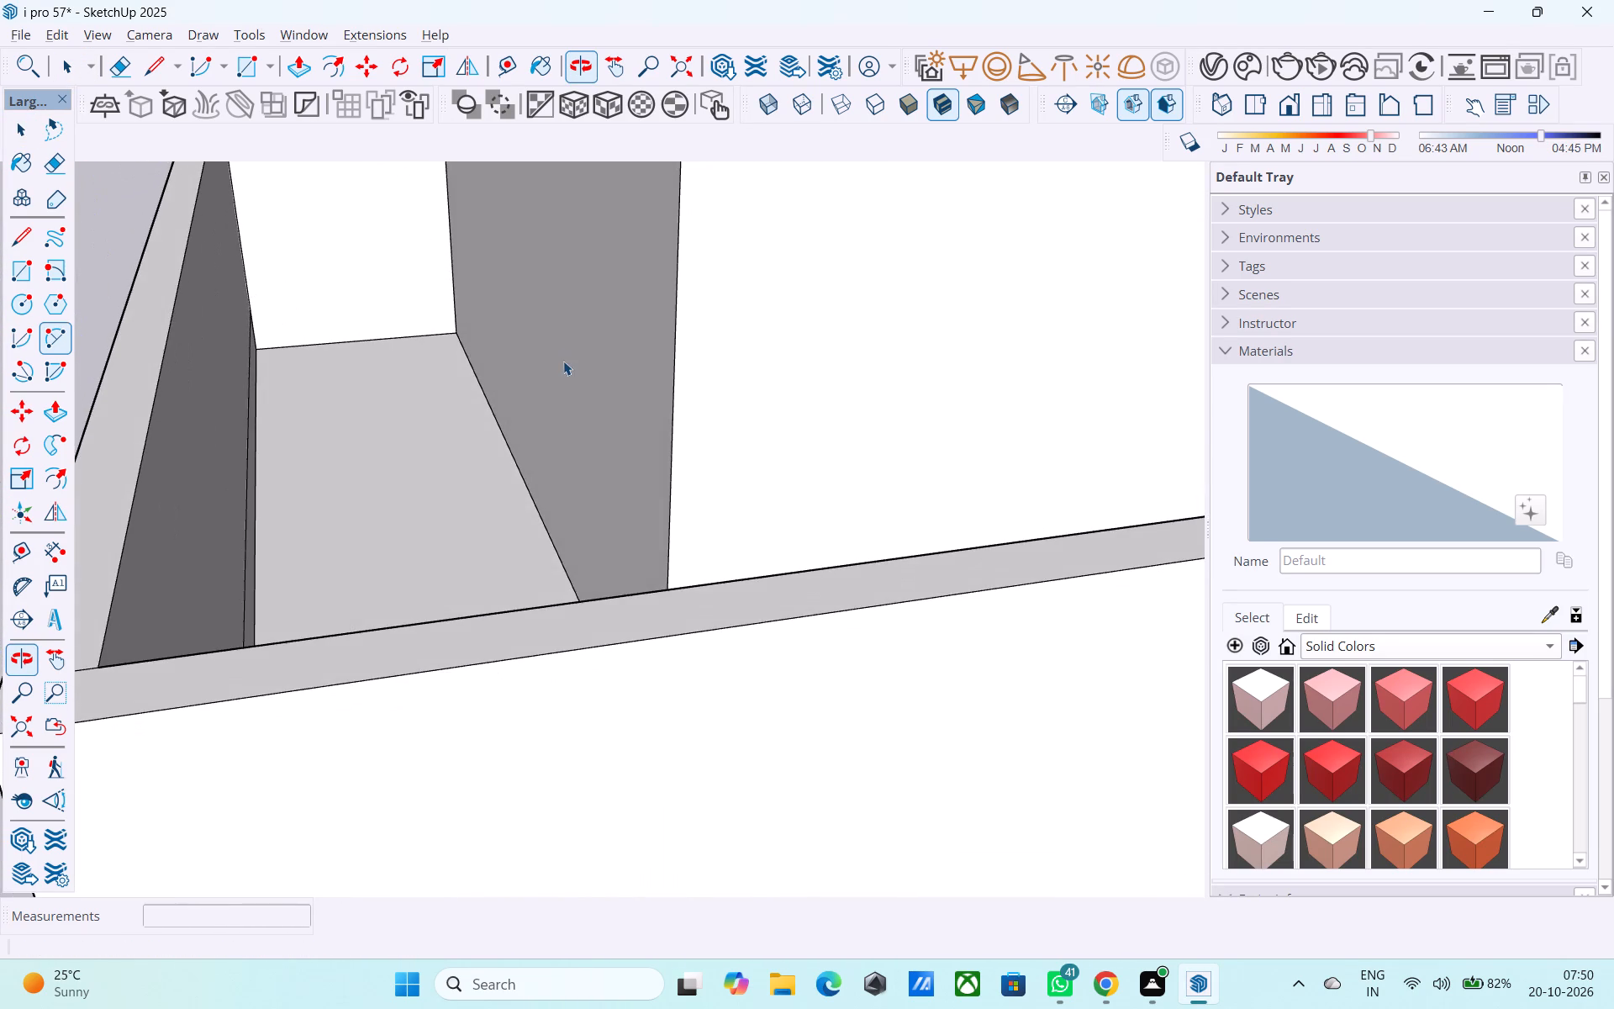
pyautogui.scroll(-8, 563, 361)
pyautogui.moveTo(563, 362); pyautogui.dragTo(567, 353, button='middle')
# Erase the short dividing line across the parapet's top at the outer corner.
pyautogui.scroll(12, 472, 424)
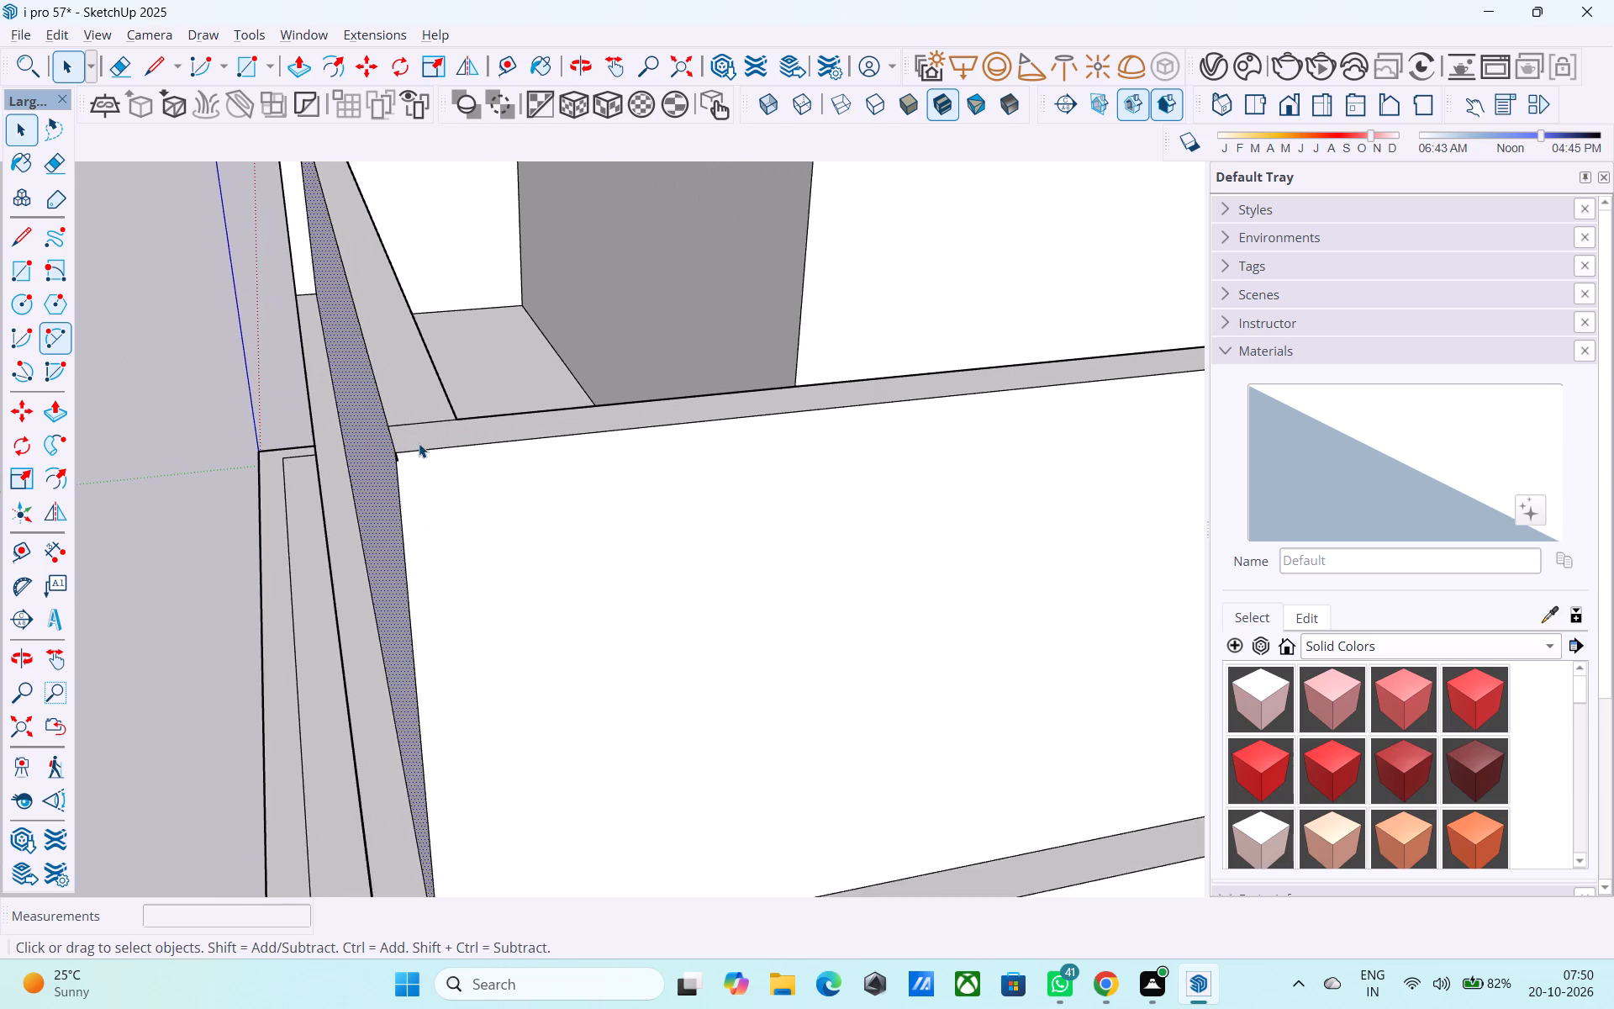
pyautogui.scroll(2, 419, 443)
pyautogui.press('e')
pyautogui.moveTo(404, 425); pyautogui.dragTo(403, 401)
pyautogui.moveTo(519, 335); pyautogui.dragTo(381, 413, button='middle')
pyautogui.click(292, 445)
pyautogui.scroll(-4, 298, 452)
pyautogui.moveTo(298, 451); pyautogui.dragTo(890, 448, button='middle')
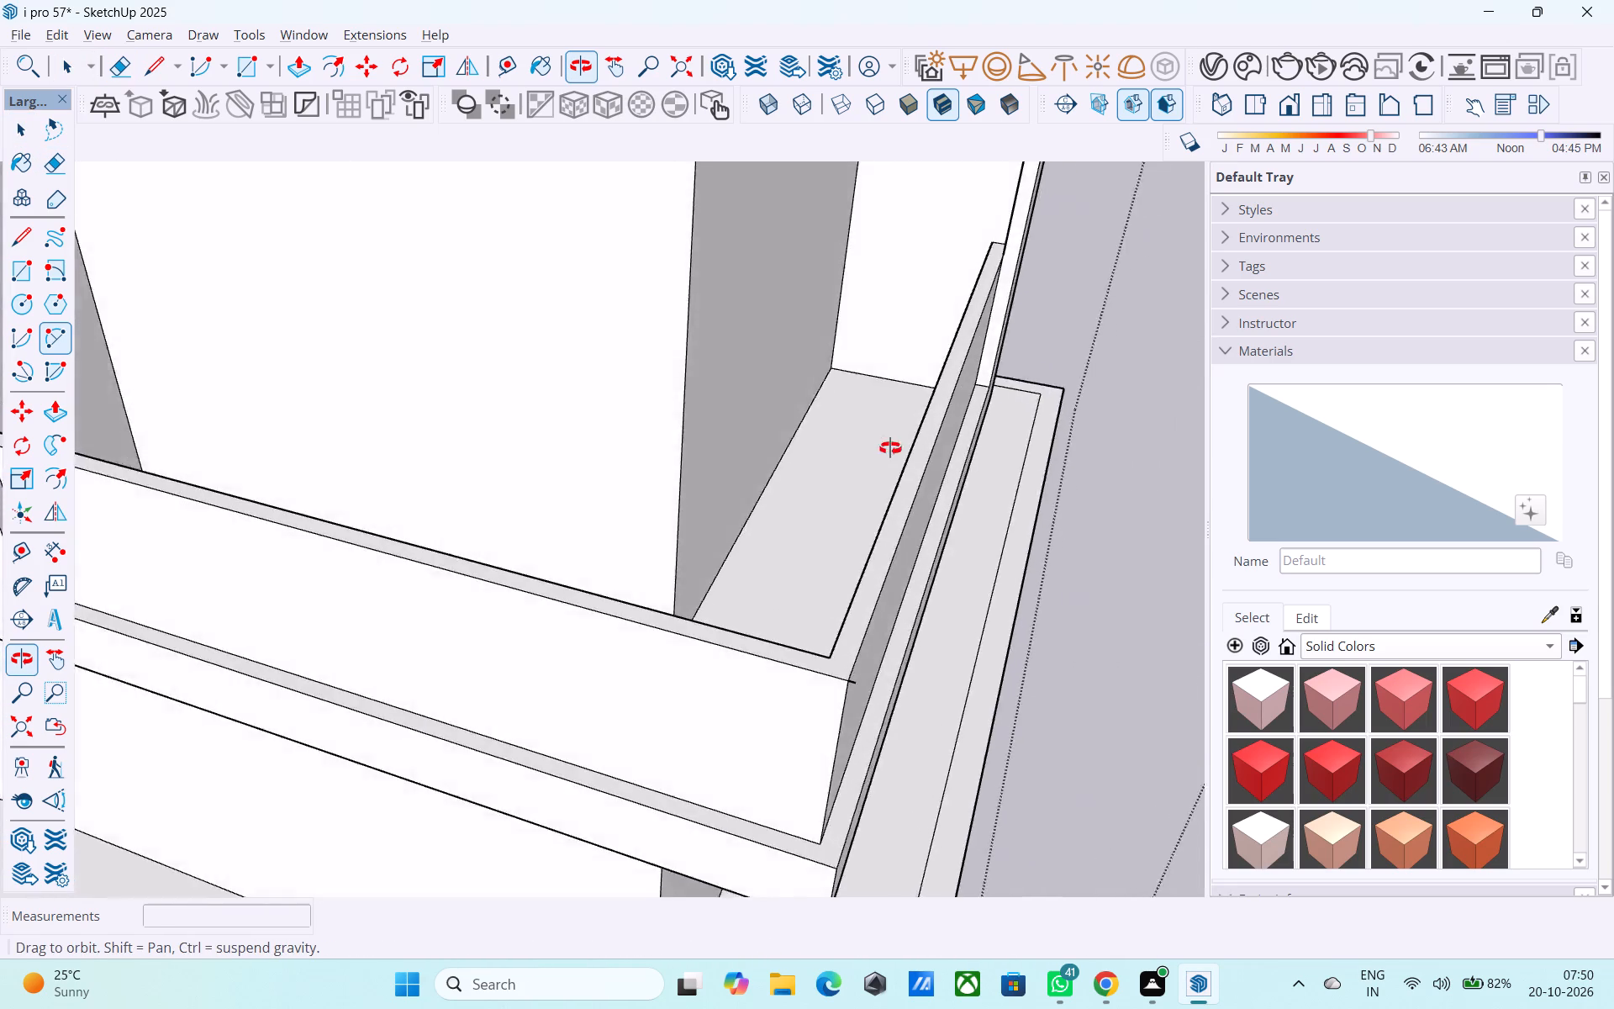
# Undo the last change and erase the tiny stray edge stub projecting from the parapet's outer top corner.
pyautogui.moveTo(890, 448); pyautogui.dragTo(1153, 459, button='middle')
pyautogui.scroll(4, 752, 478)
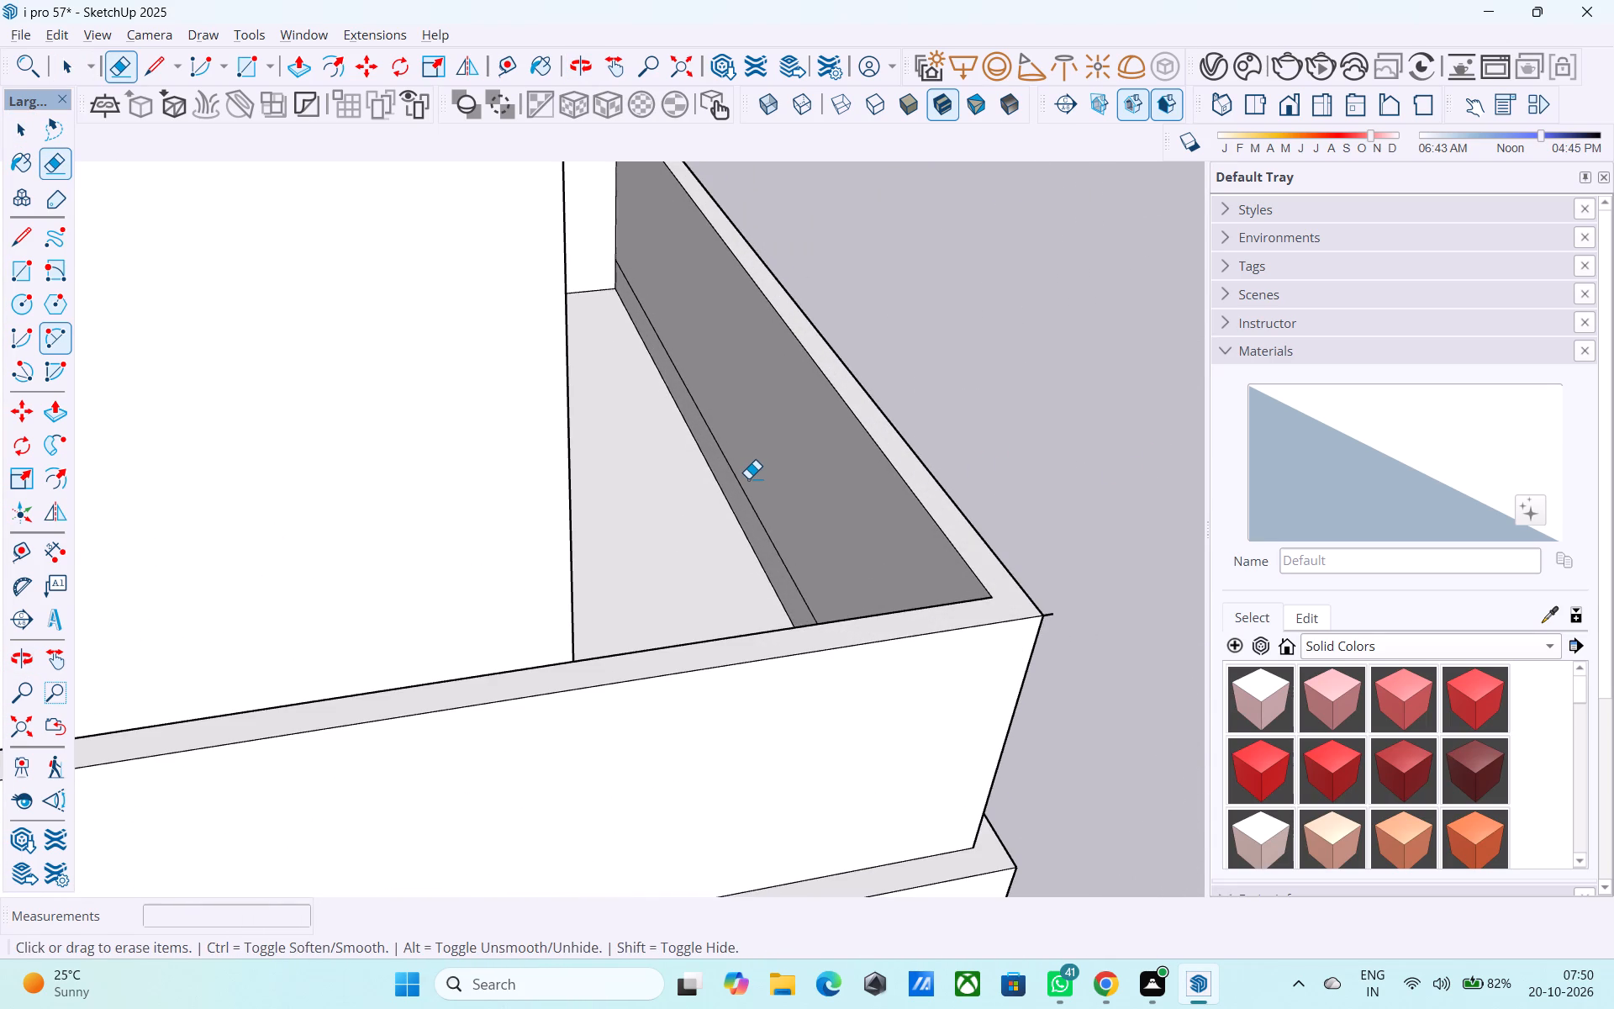
pyautogui.hotkey('ctrl', 'z')
pyautogui.moveTo(747, 476); pyautogui.dragTo(502, 538, button='middle')
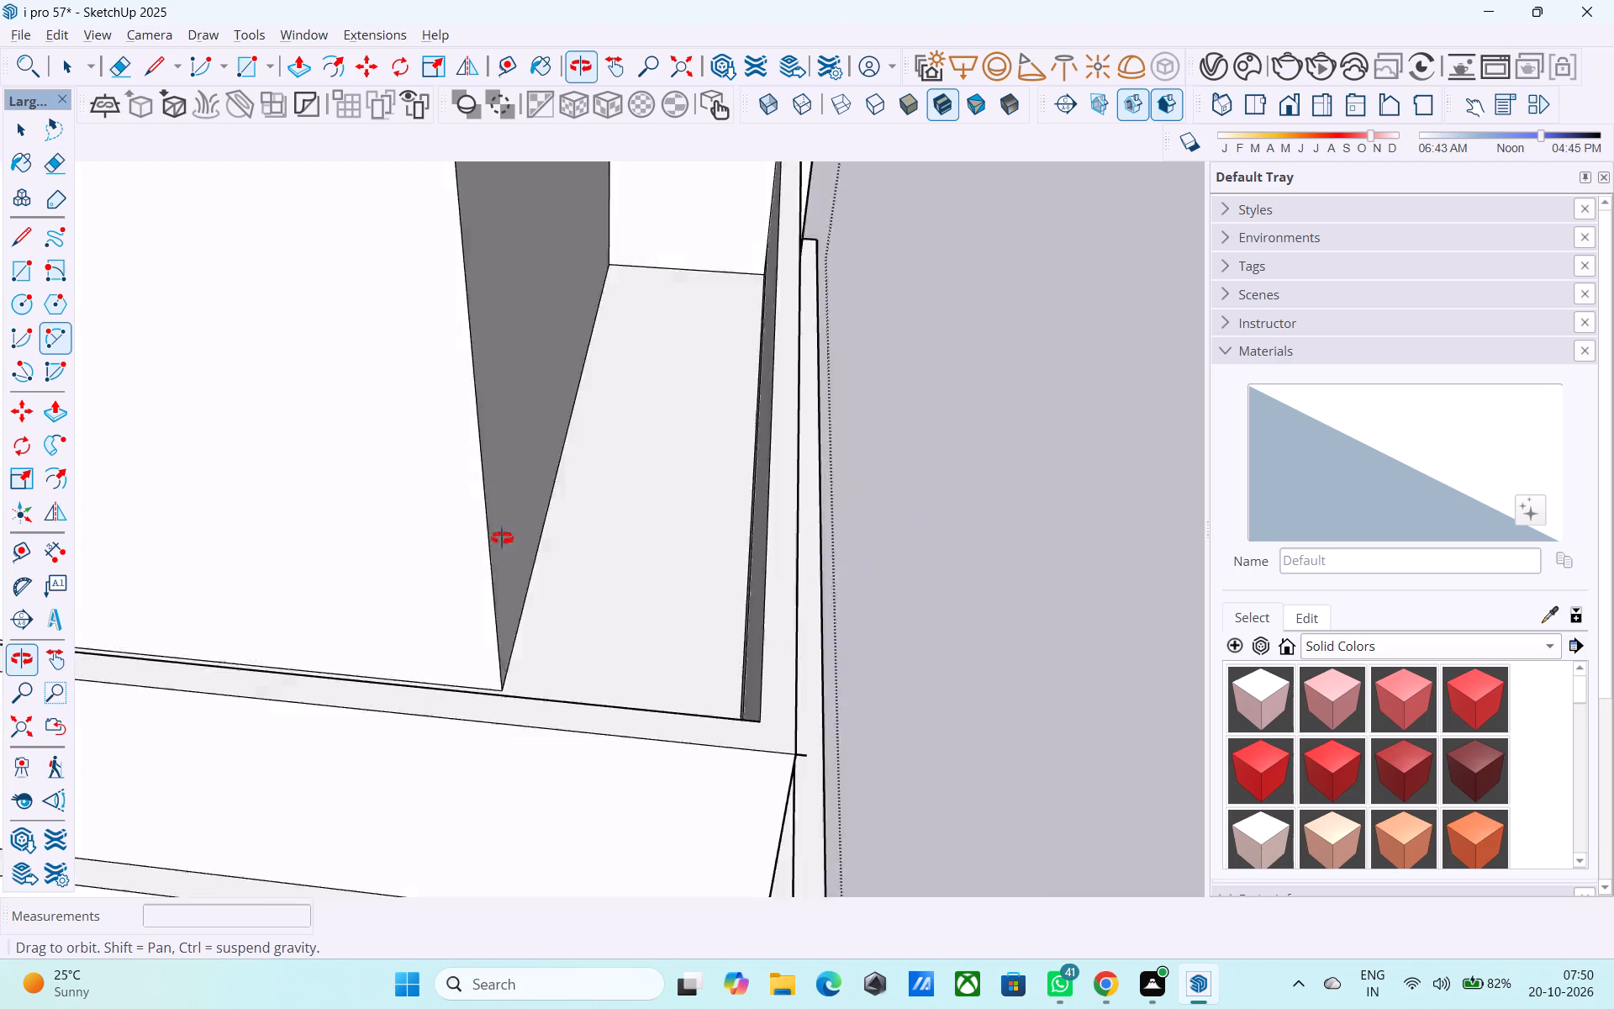
pyautogui.moveTo(502, 538); pyautogui.dragTo(0, 518, button='middle')
pyautogui.moveTo(284, 498); pyautogui.dragTo(586, 373, button='middle')
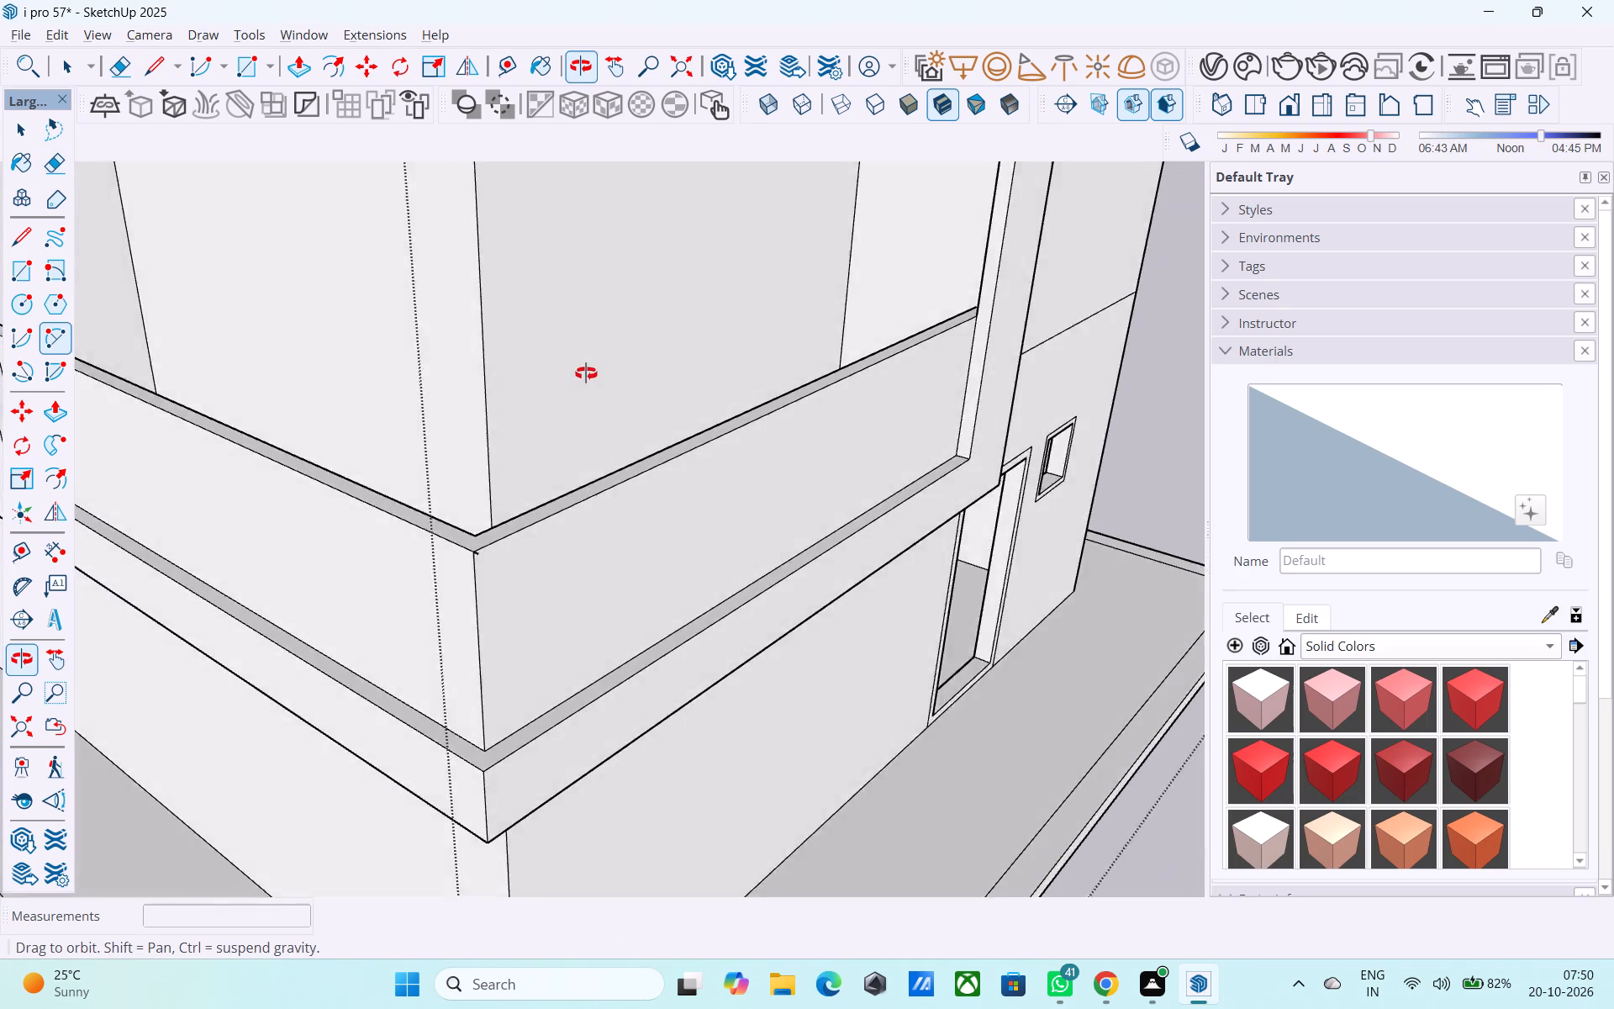
pyautogui.moveTo(586, 373); pyautogui.dragTo(205, 451, button='middle')
pyautogui.scroll(8, 159, 460)
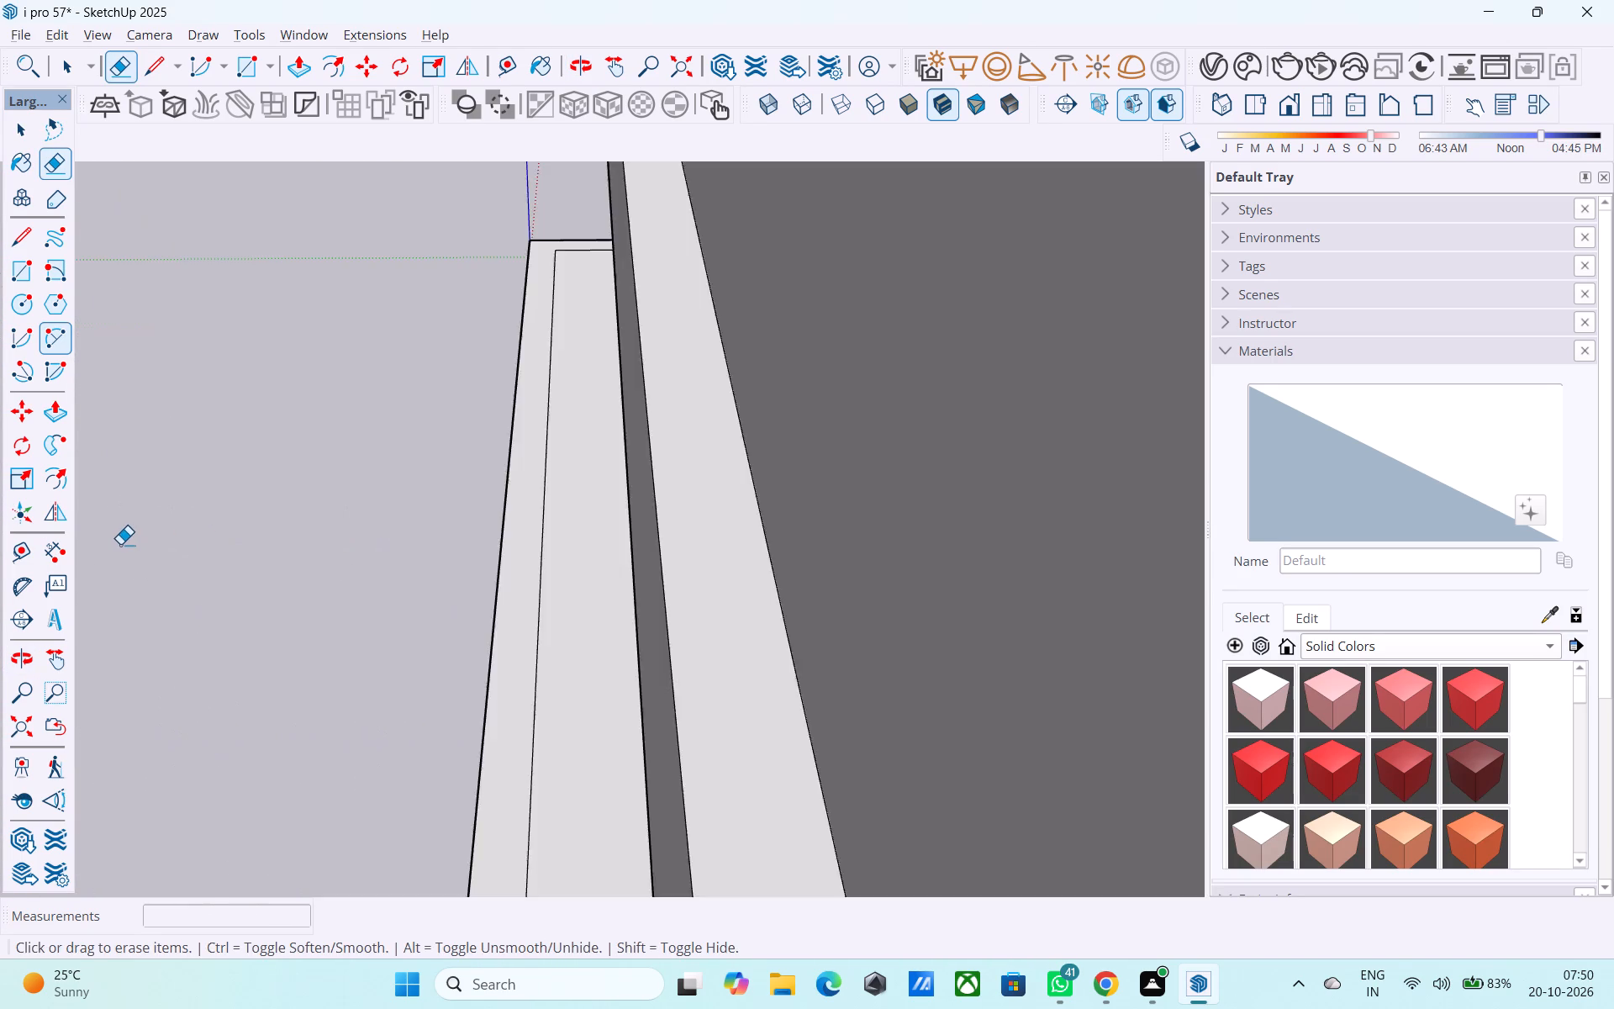
pyautogui.scroll(-3, 120, 542)
pyautogui.moveTo(103, 473); pyautogui.dragTo(100, 465)
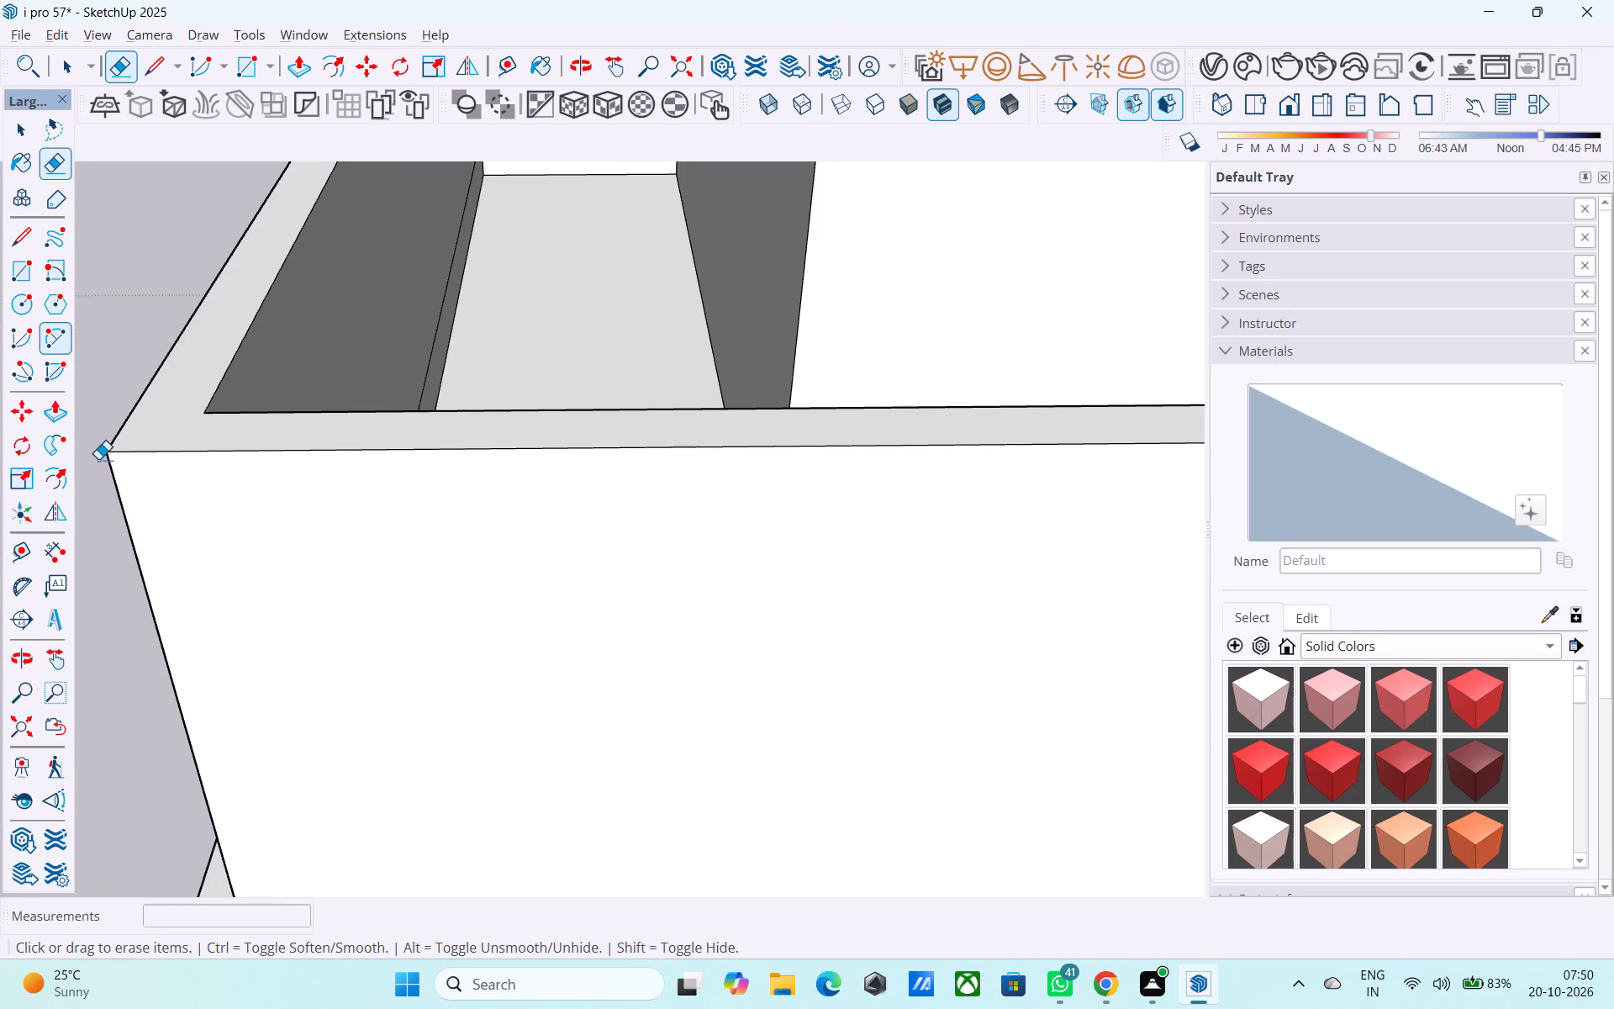
# Examine the cleaned parapet corner and the corner opening from outside and above.
pyautogui.moveTo(124, 483); pyautogui.dragTo(584, 436, button='middle')
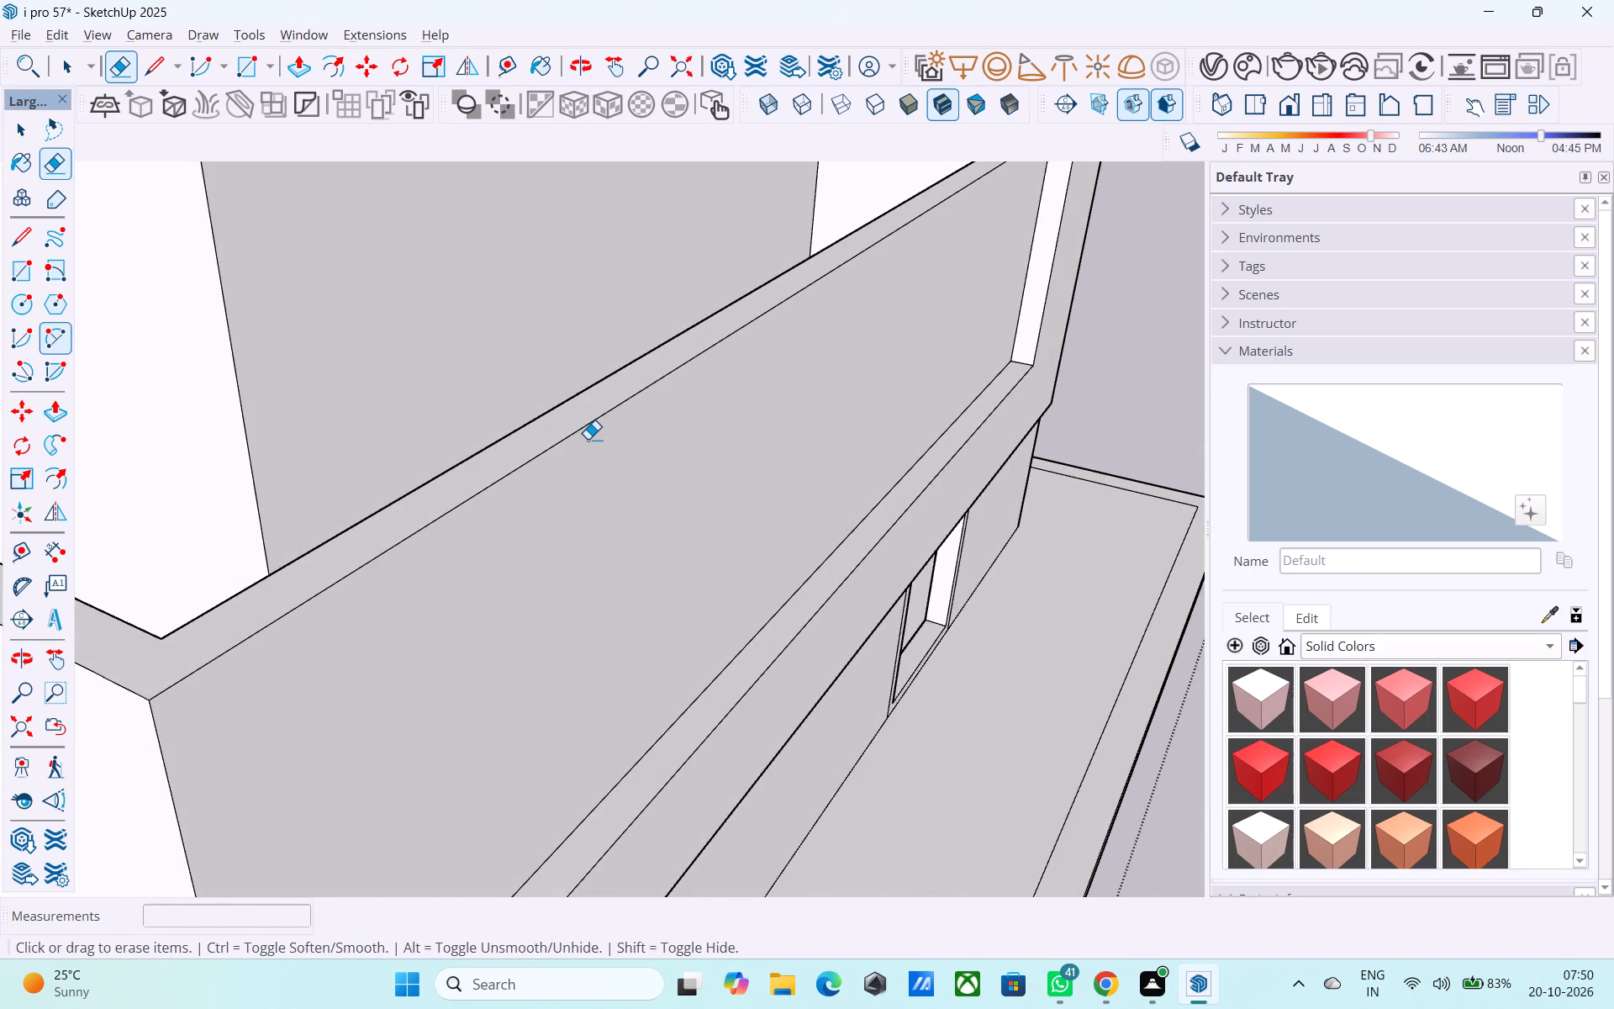
pyautogui.scroll(-10, 588, 439)
pyautogui.moveTo(604, 518); pyautogui.dragTo(720, 572, button='middle')
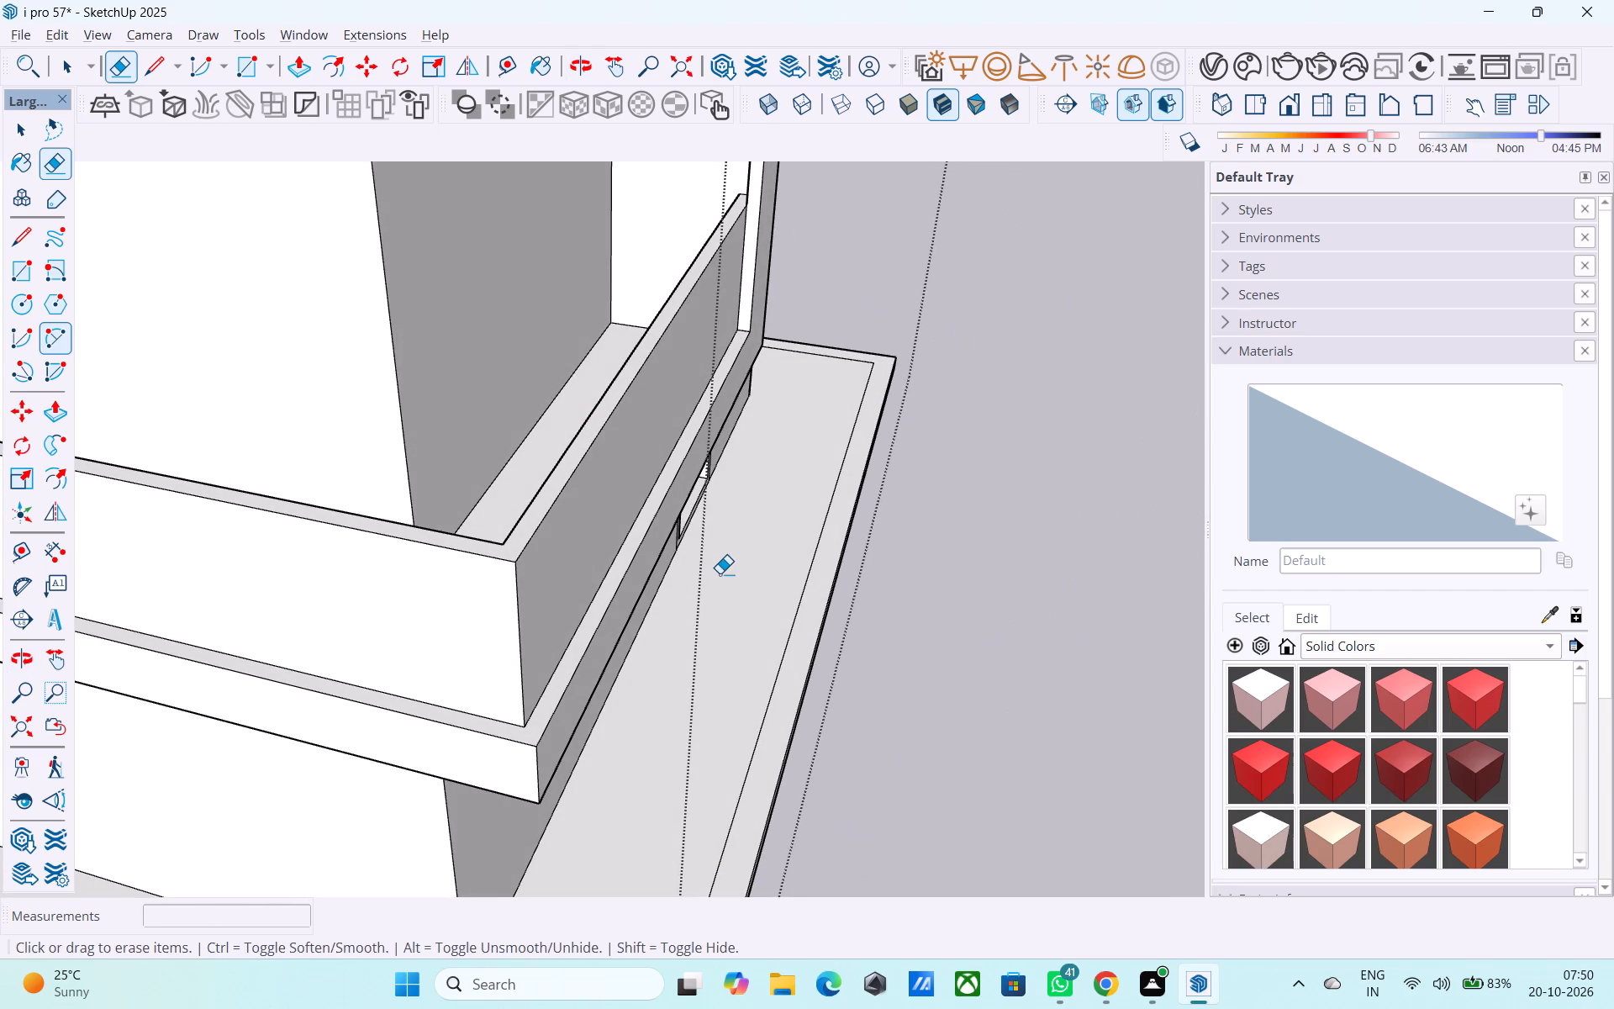
pyautogui.moveTo(722, 566); pyautogui.dragTo(747, 540, button='middle')
pyautogui.scroll(-3, 764, 531)
pyautogui.moveTo(764, 531); pyautogui.dragTo(747, 624, button='middle')
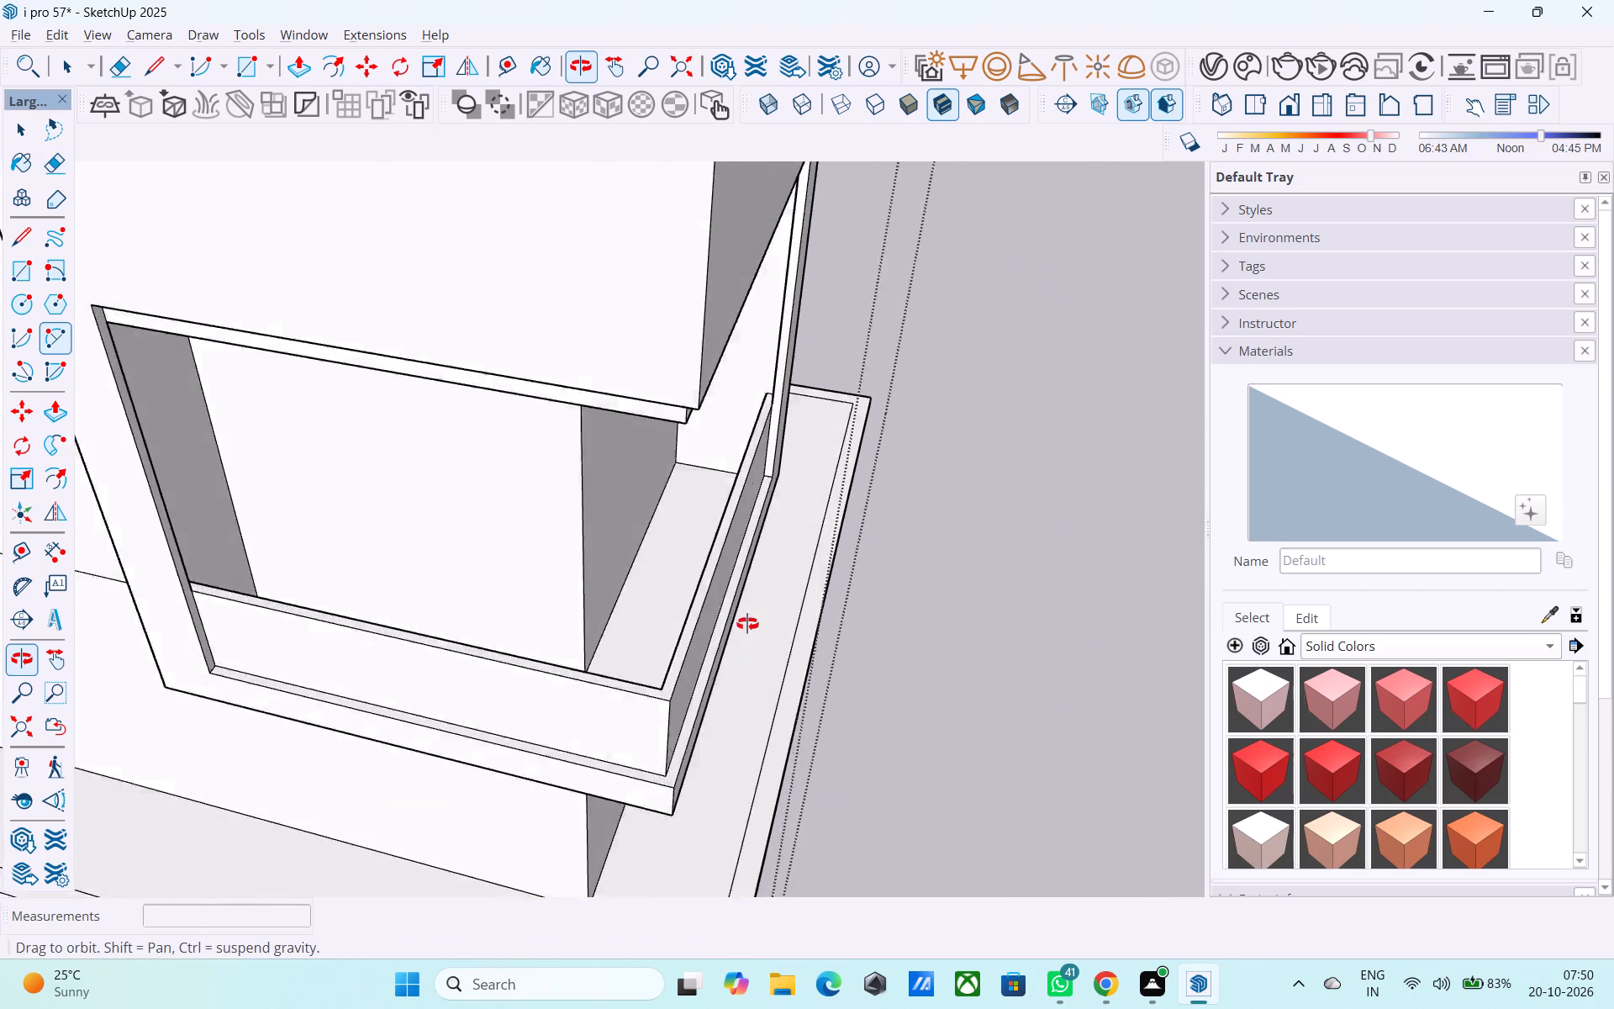
pyautogui.moveTo(747, 624); pyautogui.dragTo(747, 631, button='middle')
pyautogui.moveTo(726, 645); pyautogui.dragTo(715, 622, button='middle')
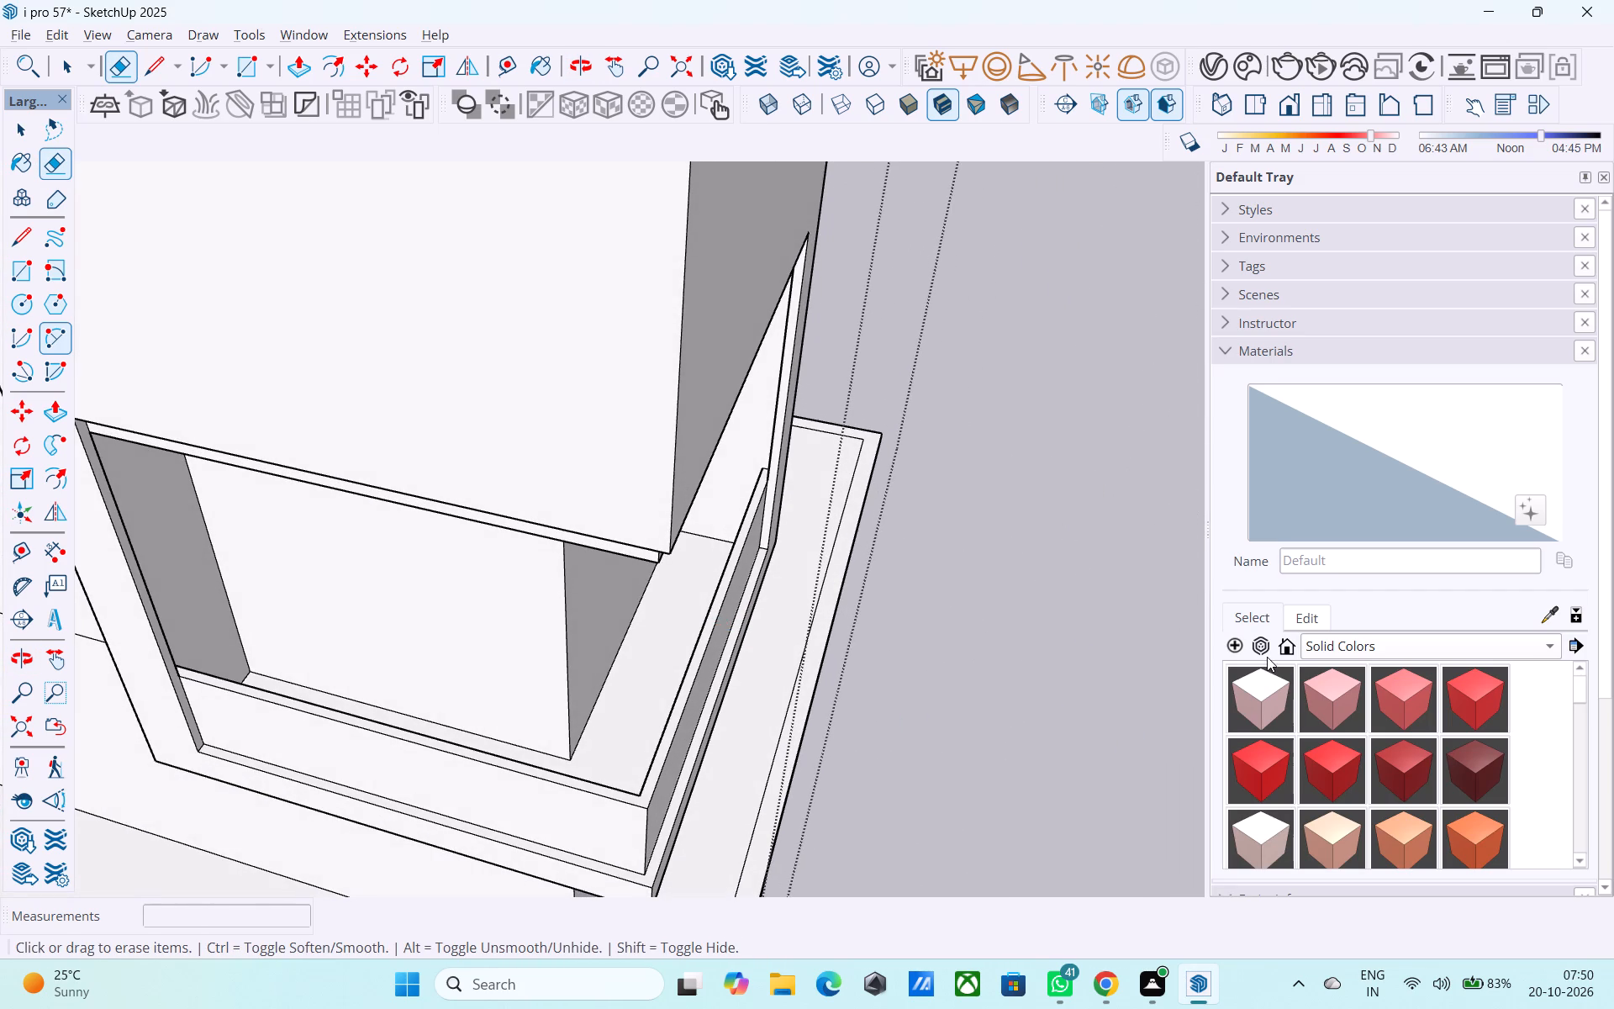
# Paint the parapet's two outer faces with Glass_Basic_01 from the Glass material collection.
pyautogui.click(1317, 649)
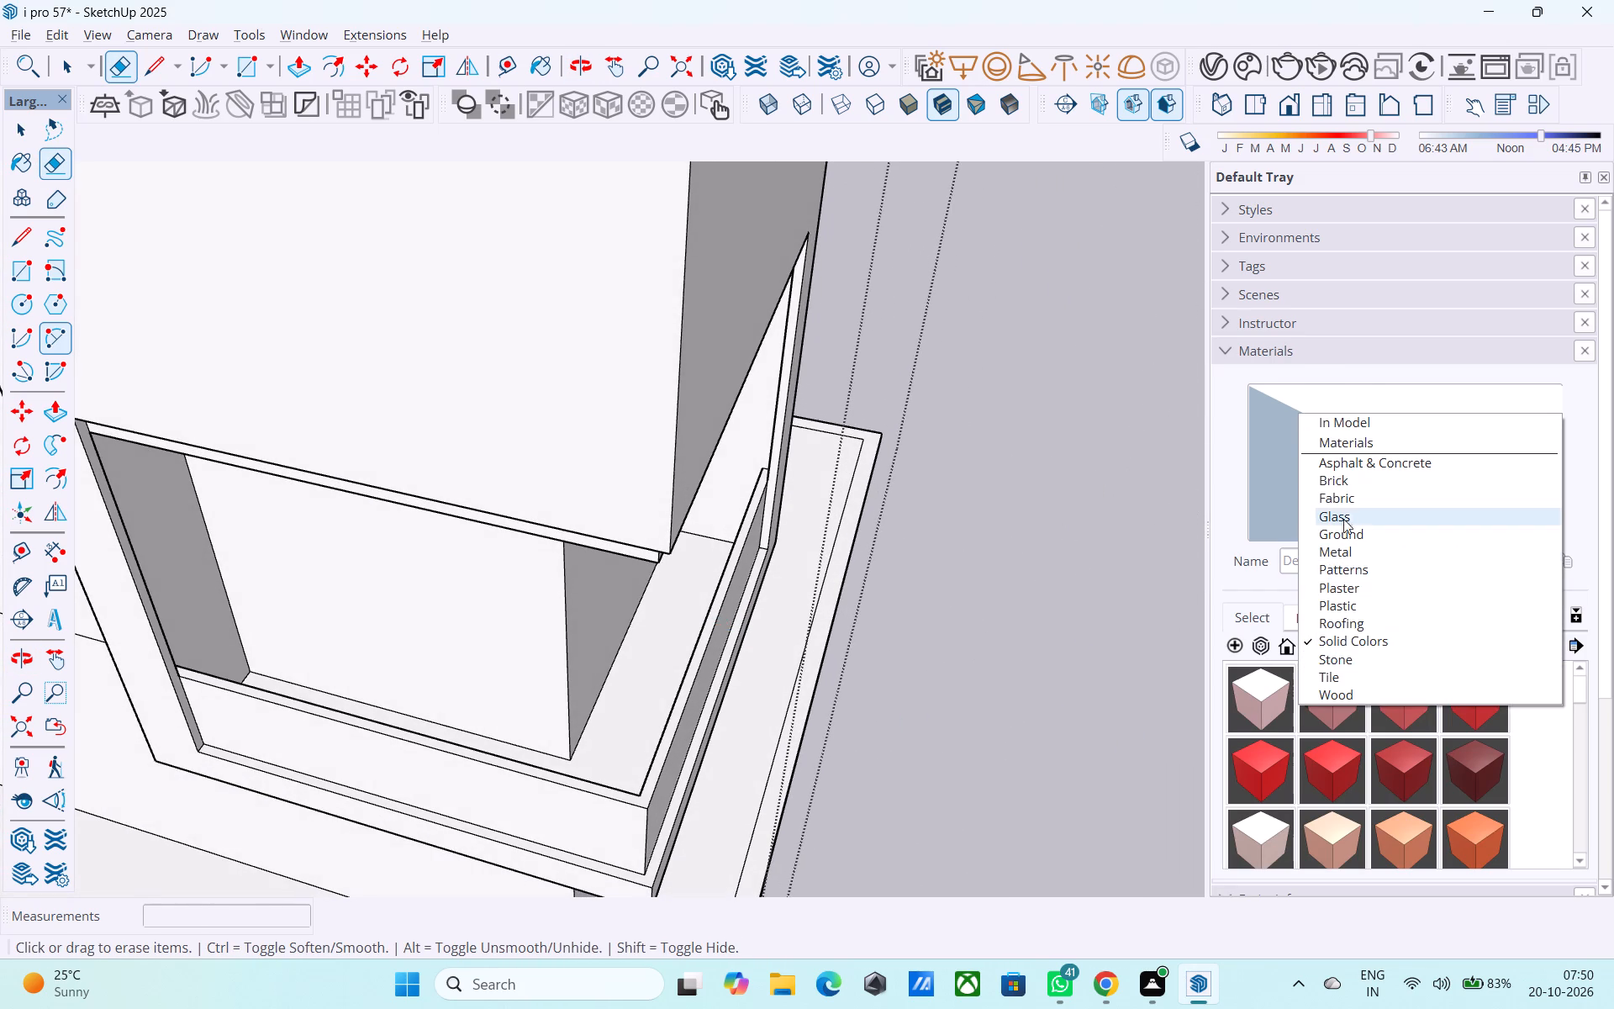
pyautogui.click(1346, 508)
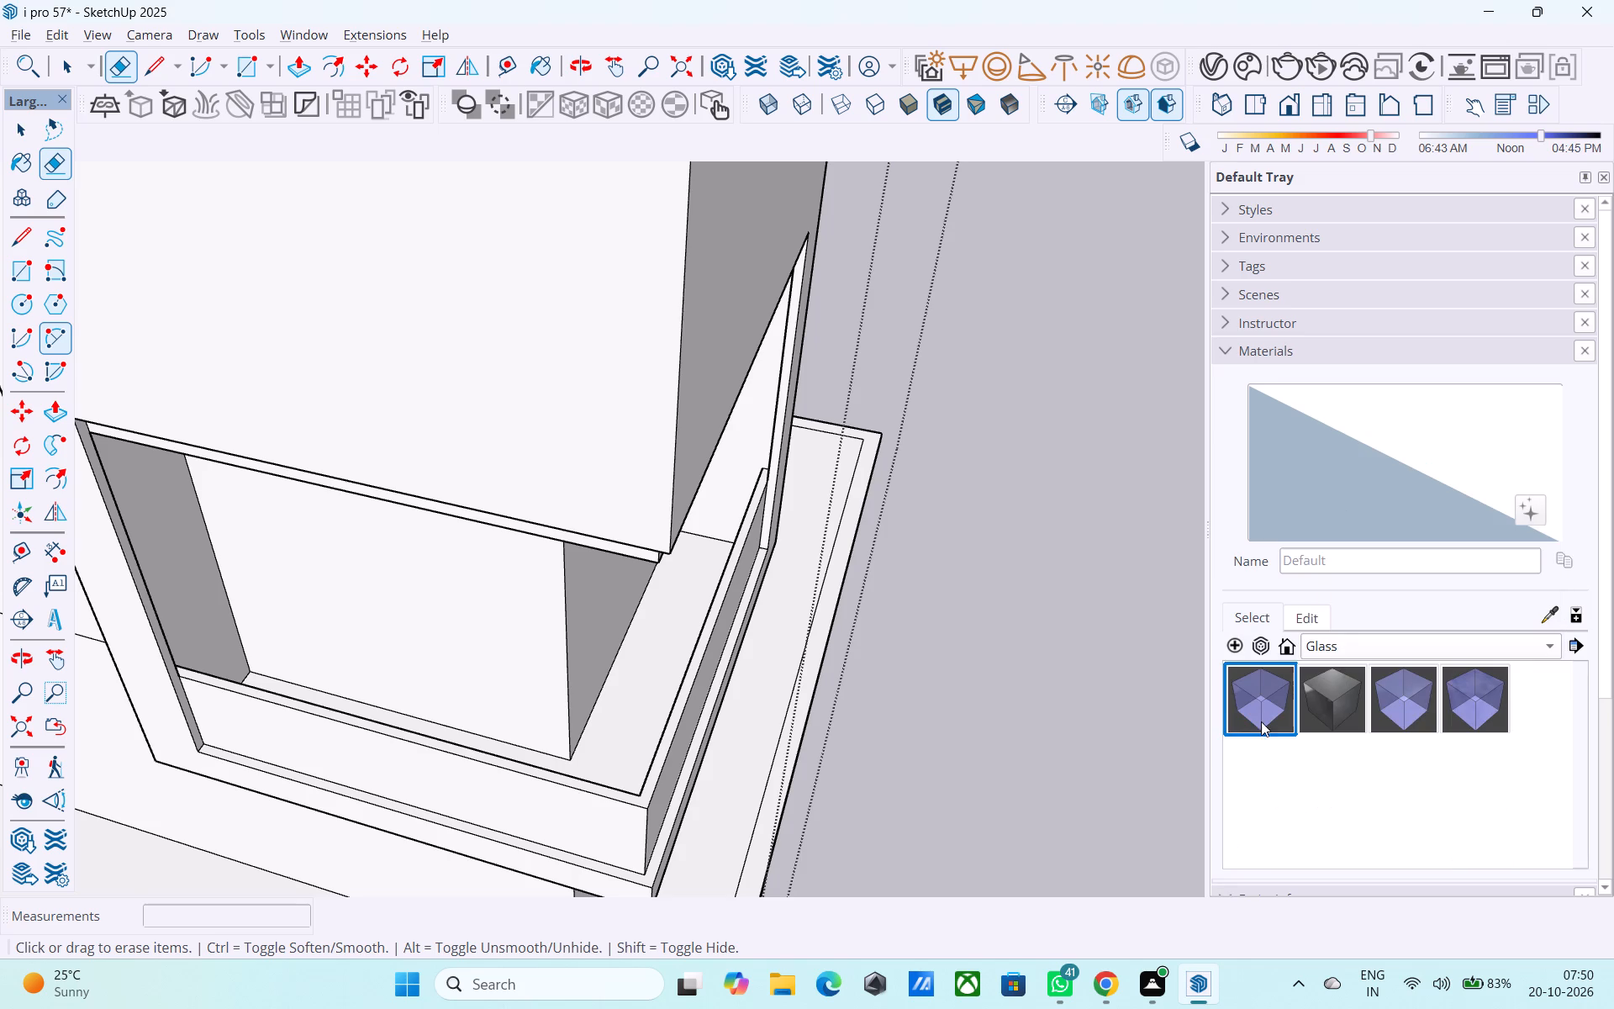
pyautogui.click(1263, 713)
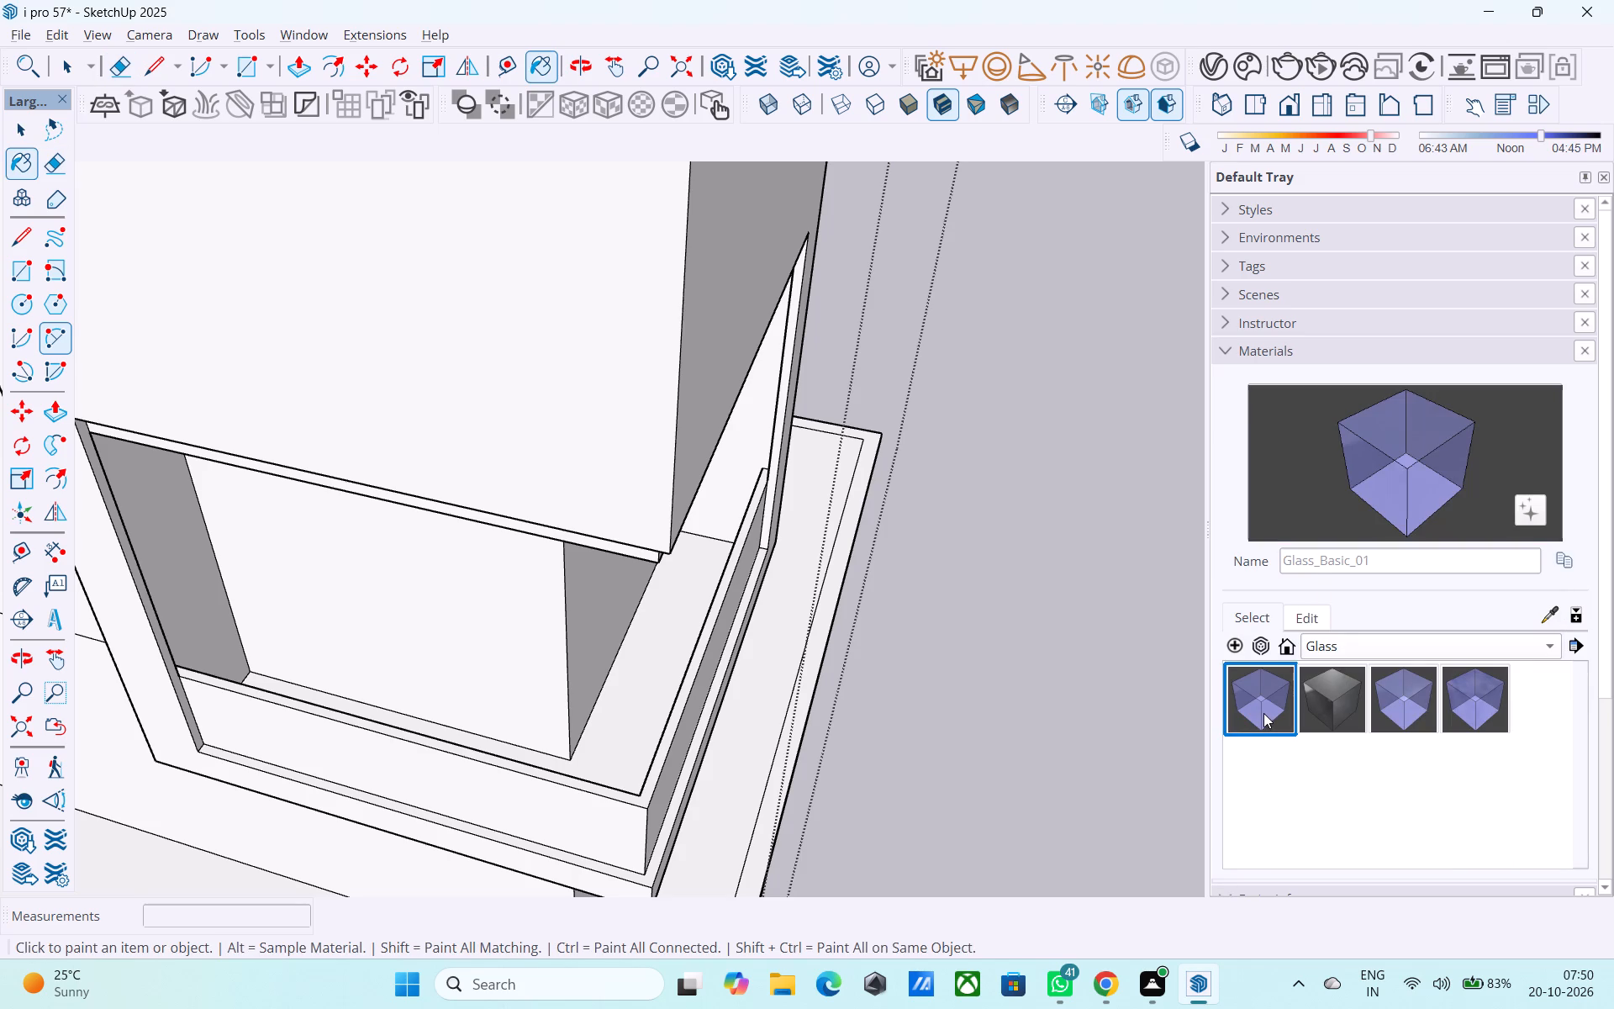
pyautogui.scroll(-1, 686, 840)
pyautogui.moveTo(684, 837); pyautogui.dragTo(655, 711, button='middle')
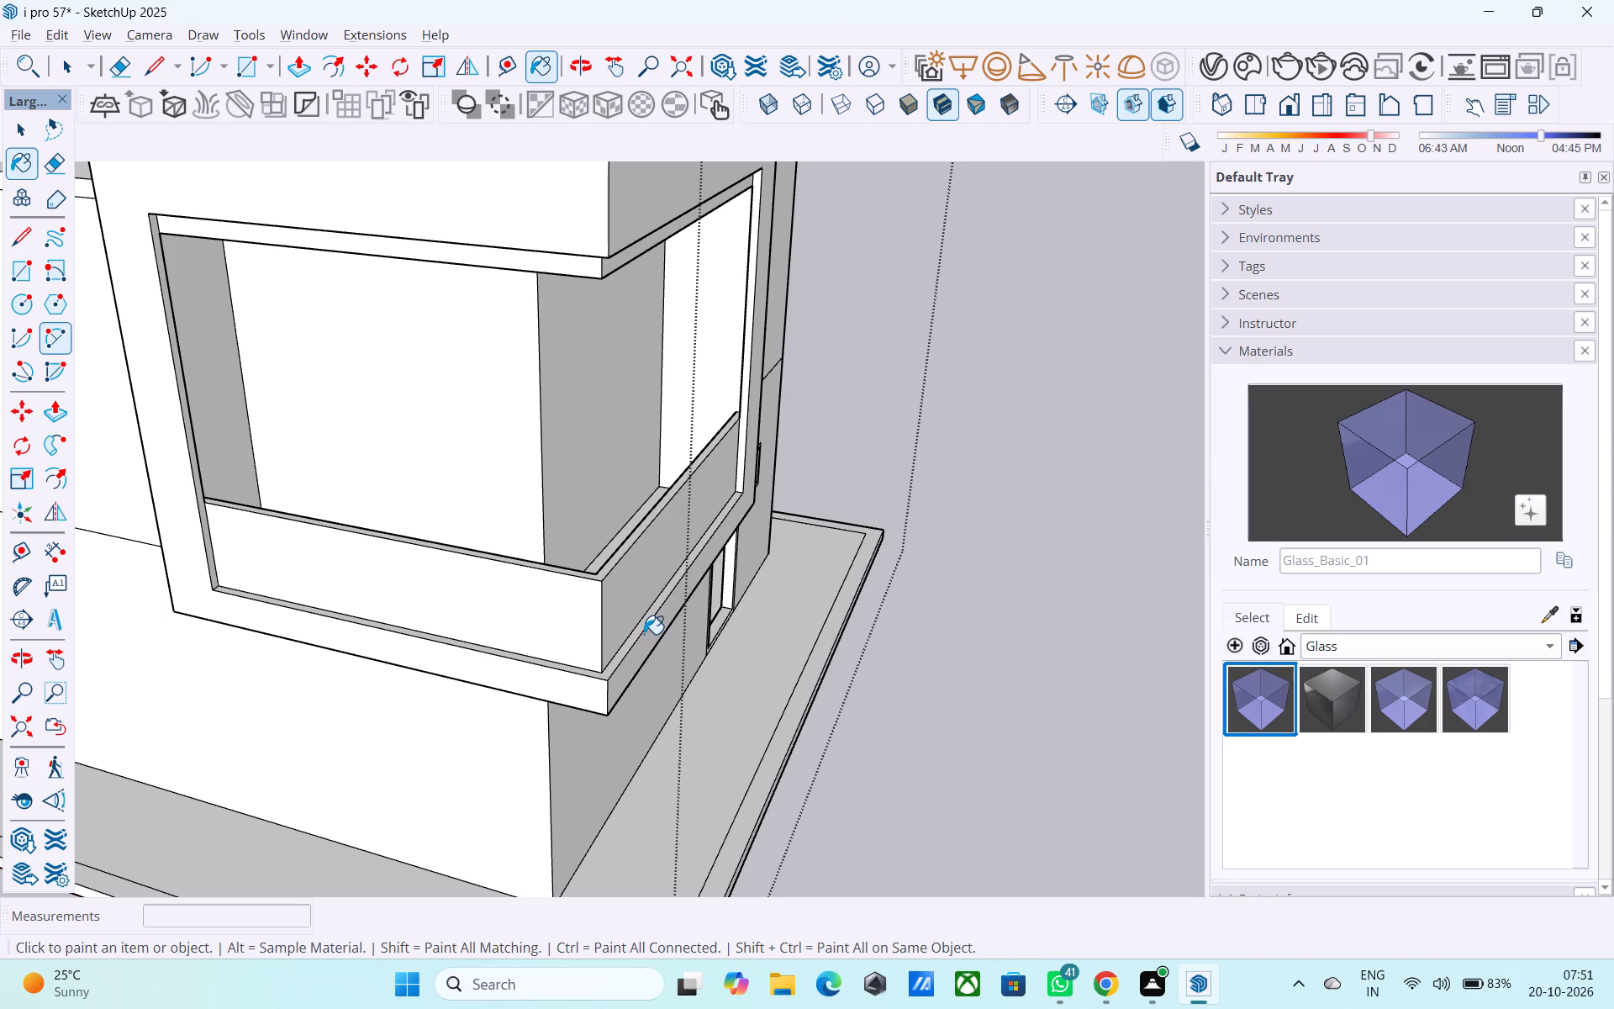
pyautogui.moveTo(583, 642); pyautogui.dragTo(545, 635, button='middle')
pyautogui.click(534, 615)
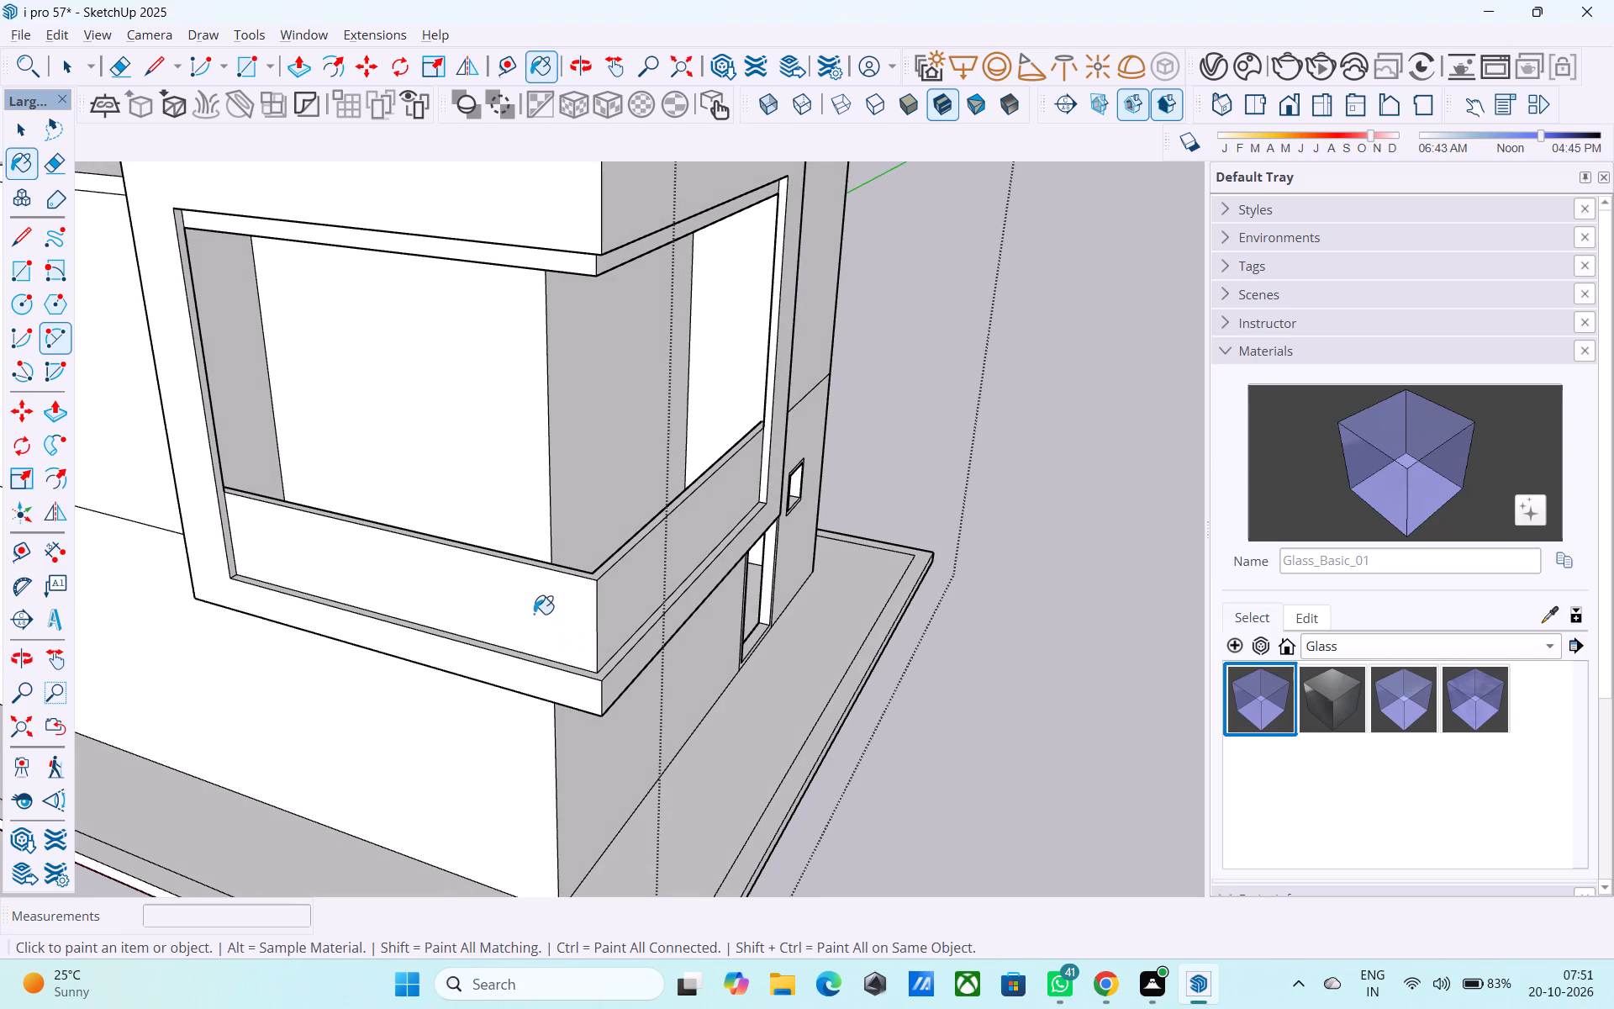
pyautogui.click(618, 588)
# Paint the parapet's two inner faces with Glass_Basic_01, first on the facade without the door and last on the door facade.
pyautogui.moveTo(606, 594); pyautogui.dragTo(106, 642, button='middle')
pyautogui.moveTo(647, 522); pyautogui.dragTo(498, 516, button='middle')
pyautogui.scroll(7, 287, 469)
pyautogui.click(231, 489)
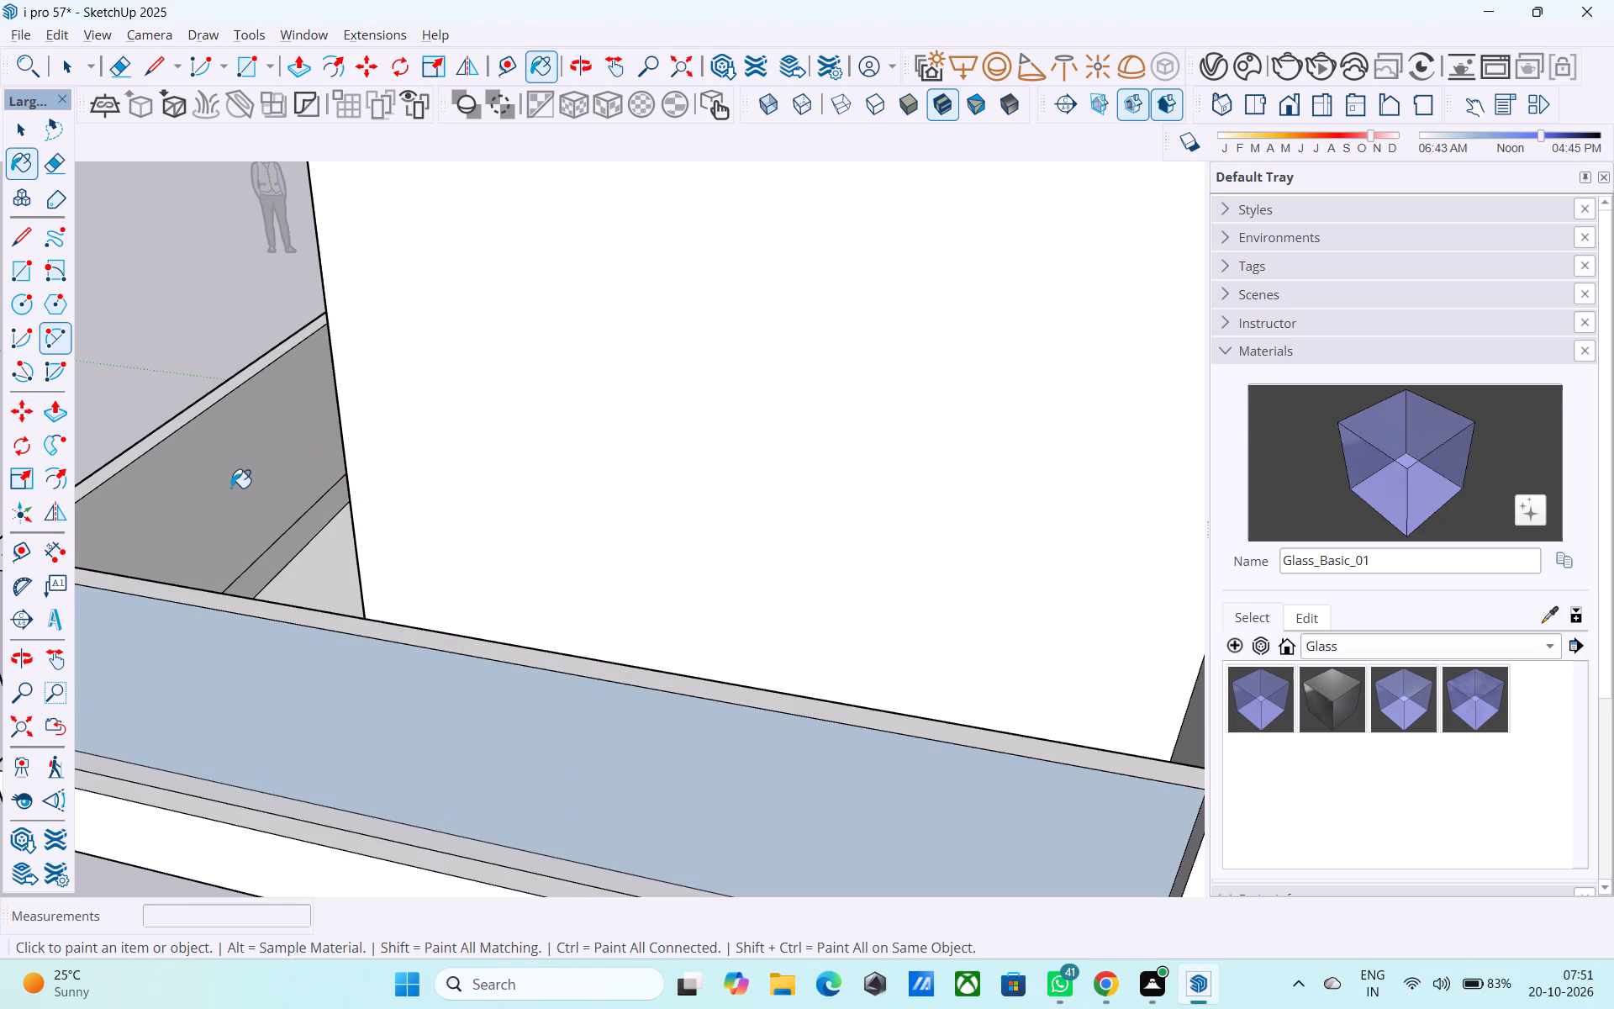
pyautogui.scroll(1, 229, 489)
pyautogui.moveTo(229, 489); pyautogui.dragTo(1381, 565, button='middle')
pyautogui.scroll(2, 778, 741)
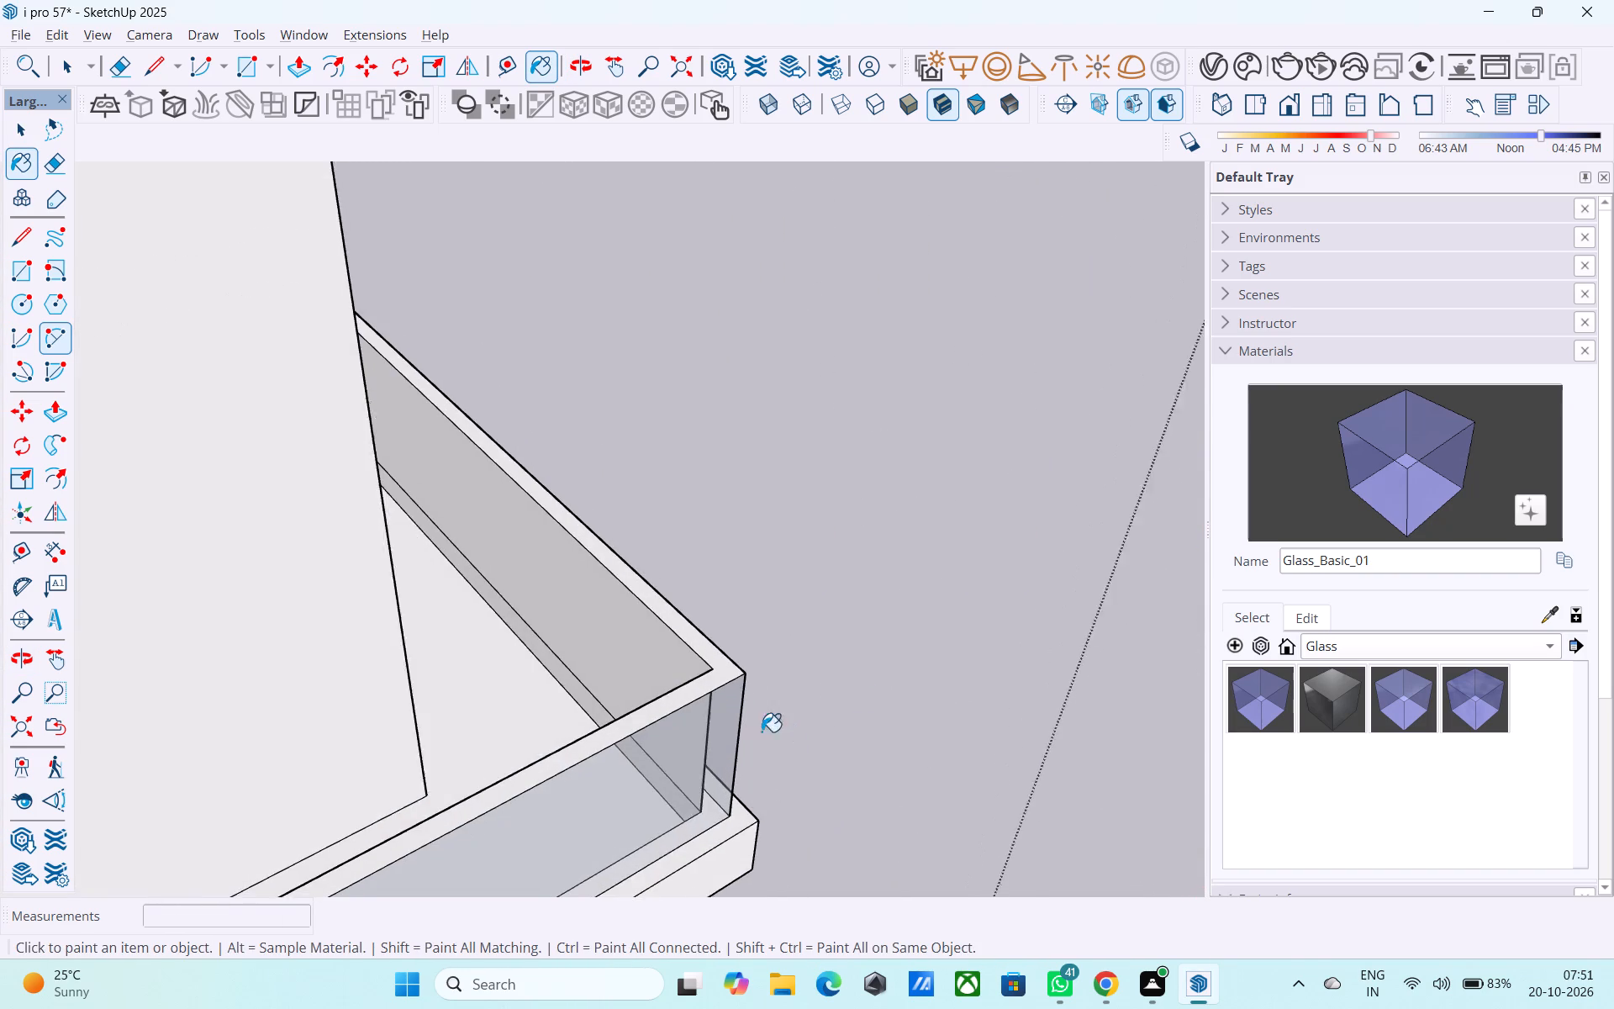
pyautogui.click(608, 626)
# Examine the glass parapet around the corner opening from both facades, close up and against the whole building.
pyautogui.moveTo(778, 663); pyautogui.dragTo(747, 566, button='middle')
pyautogui.scroll(-5, 746, 546)
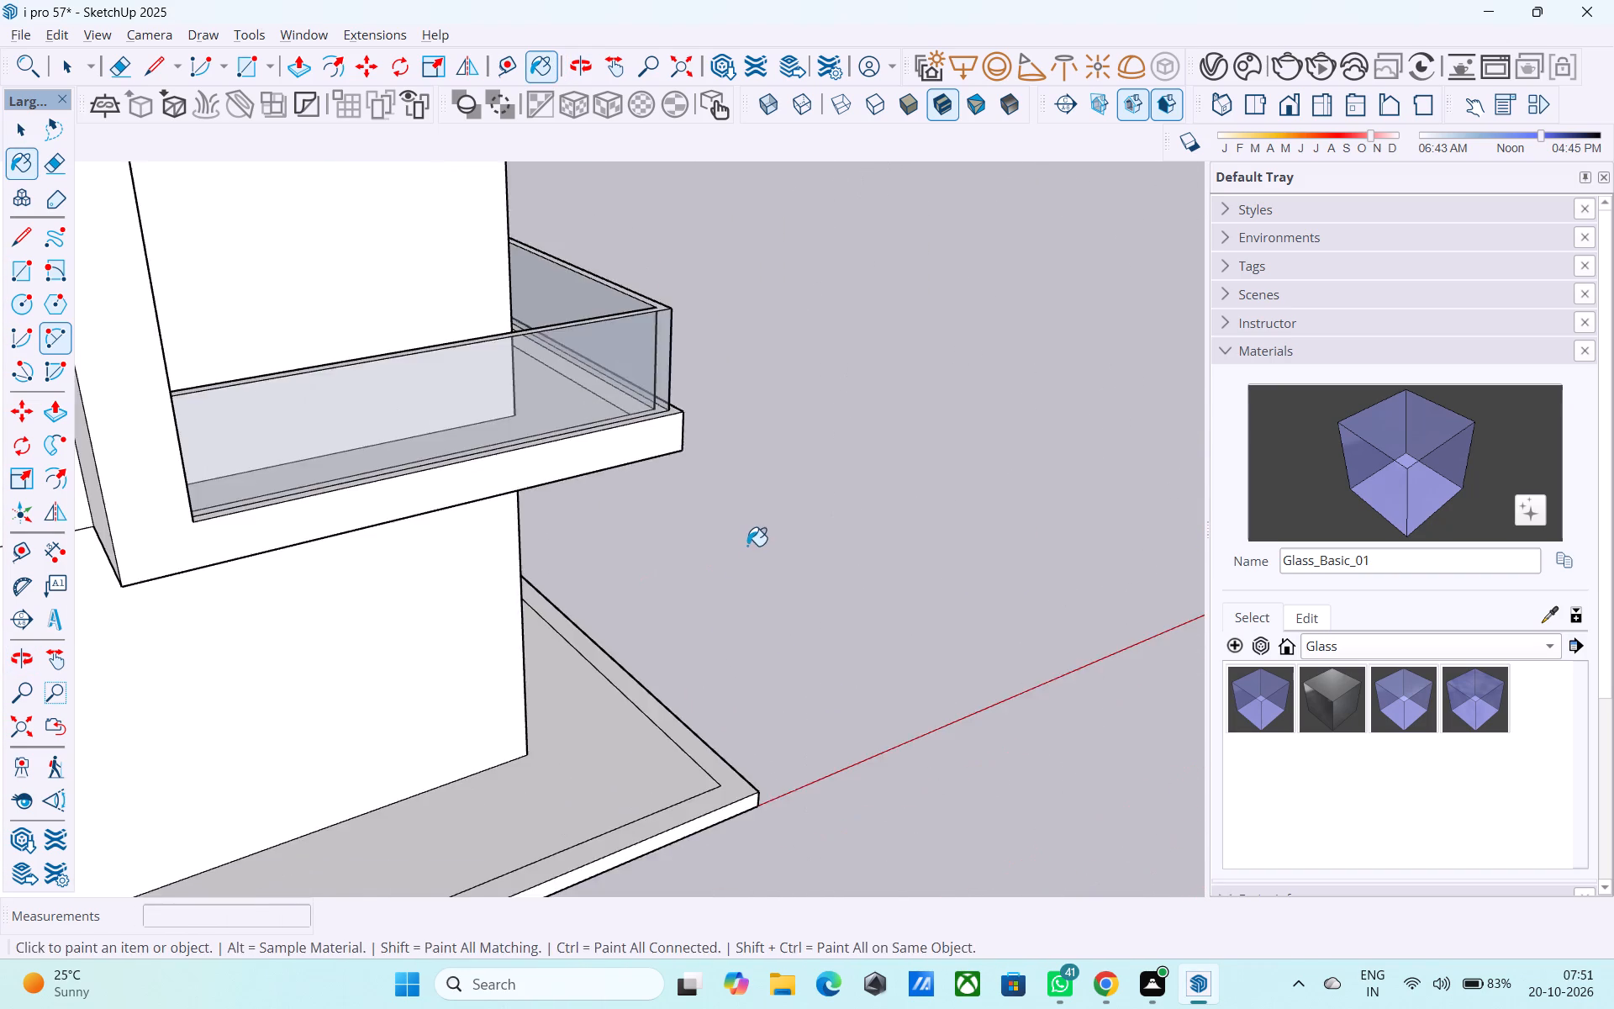
pyautogui.scroll(-3, 747, 546)
pyautogui.moveTo(737, 557); pyautogui.dragTo(551, 586, button='middle')
pyautogui.scroll(-5, 783, 462)
pyautogui.moveTo(558, 504); pyautogui.dragTo(266, 532, button='middle')
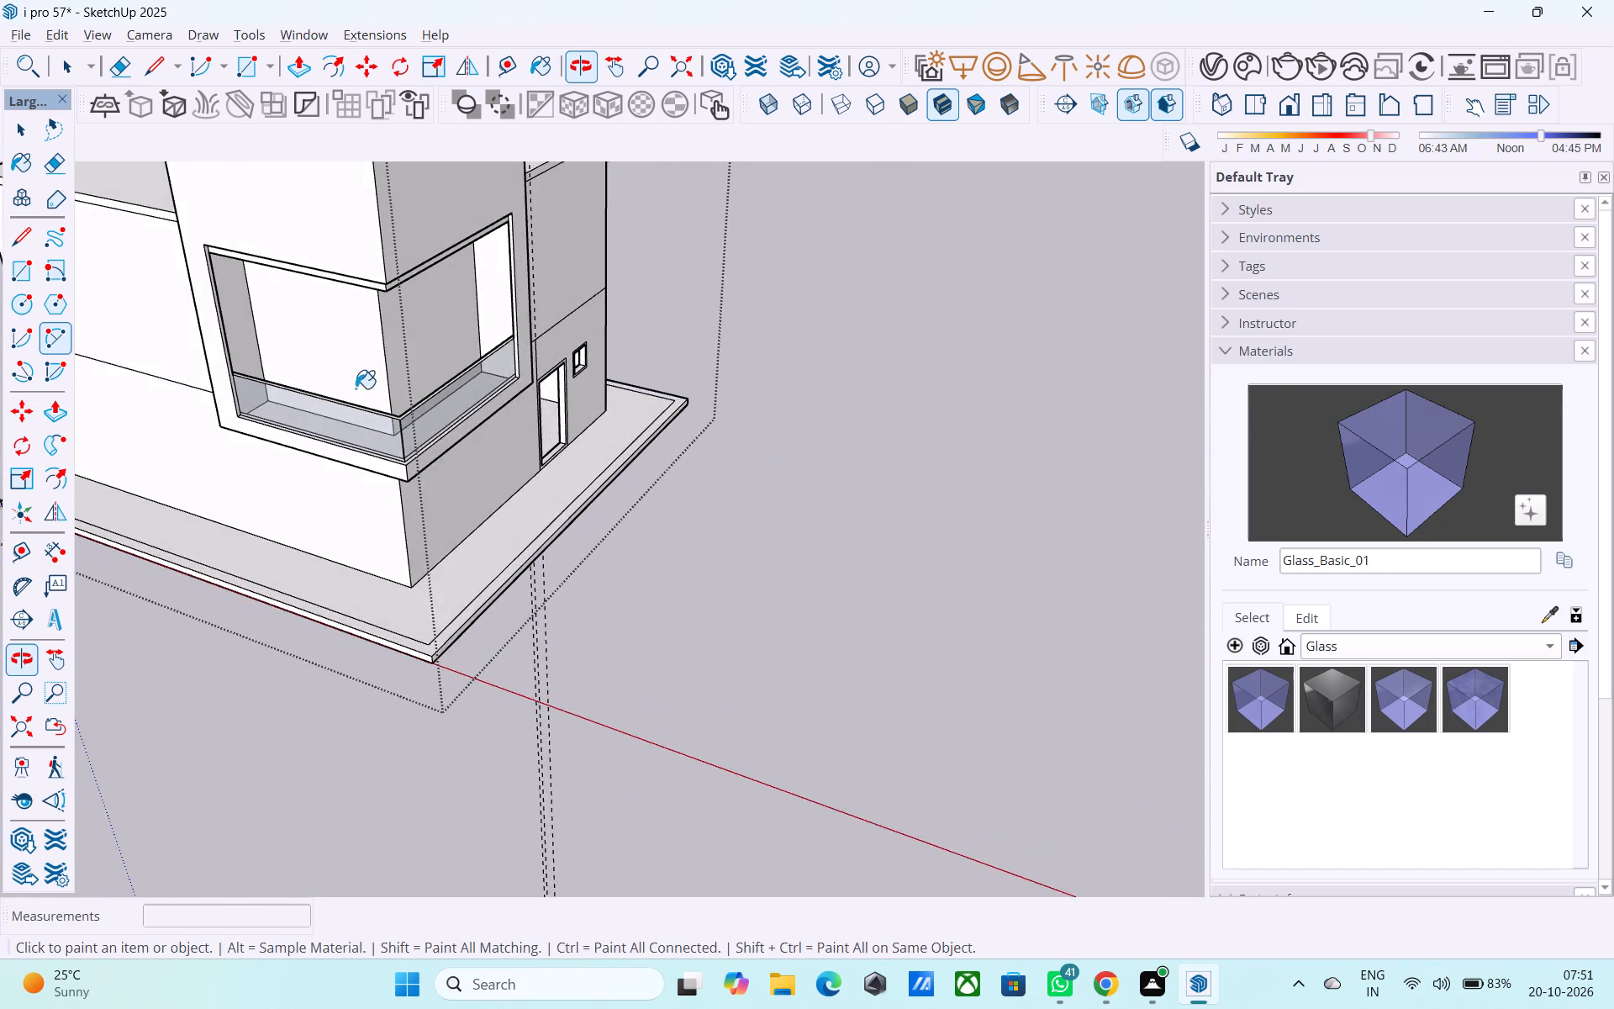
pyautogui.scroll(4, 371, 367)
pyautogui.moveTo(396, 454); pyautogui.dragTo(272, 486, button='middle')
pyautogui.scroll(4, 272, 486)
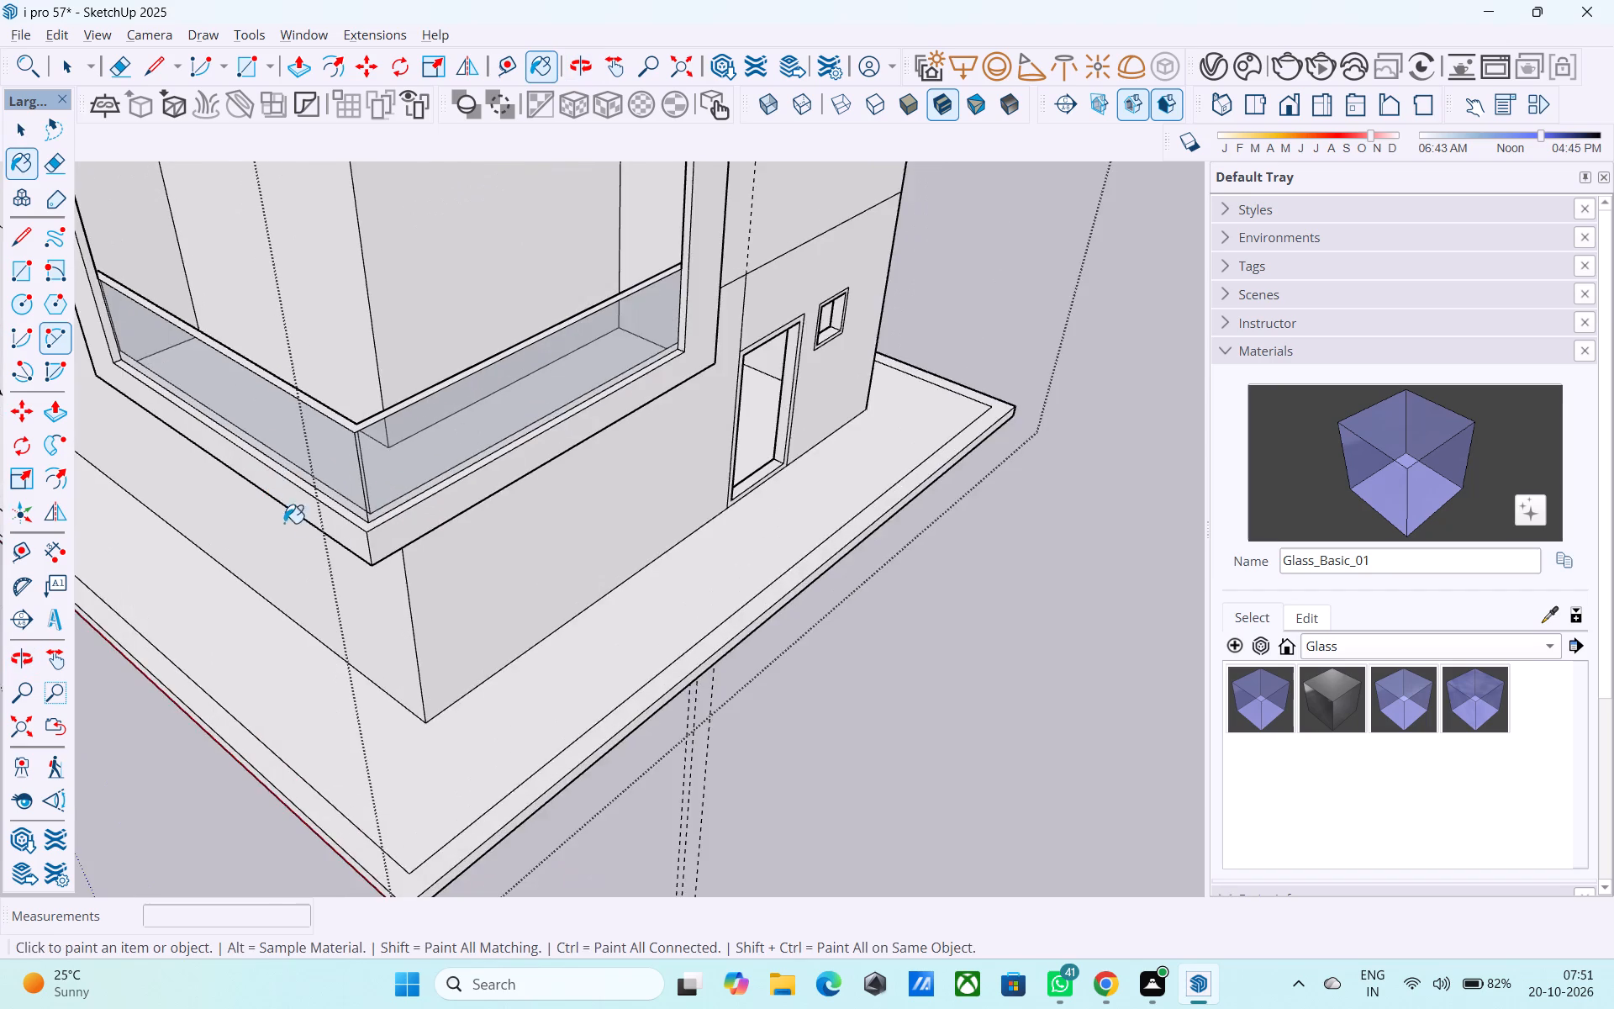
pyautogui.scroll(8, 325, 549)
pyautogui.scroll(-4, 358, 564)
pyautogui.scroll(-3, 1042, 679)
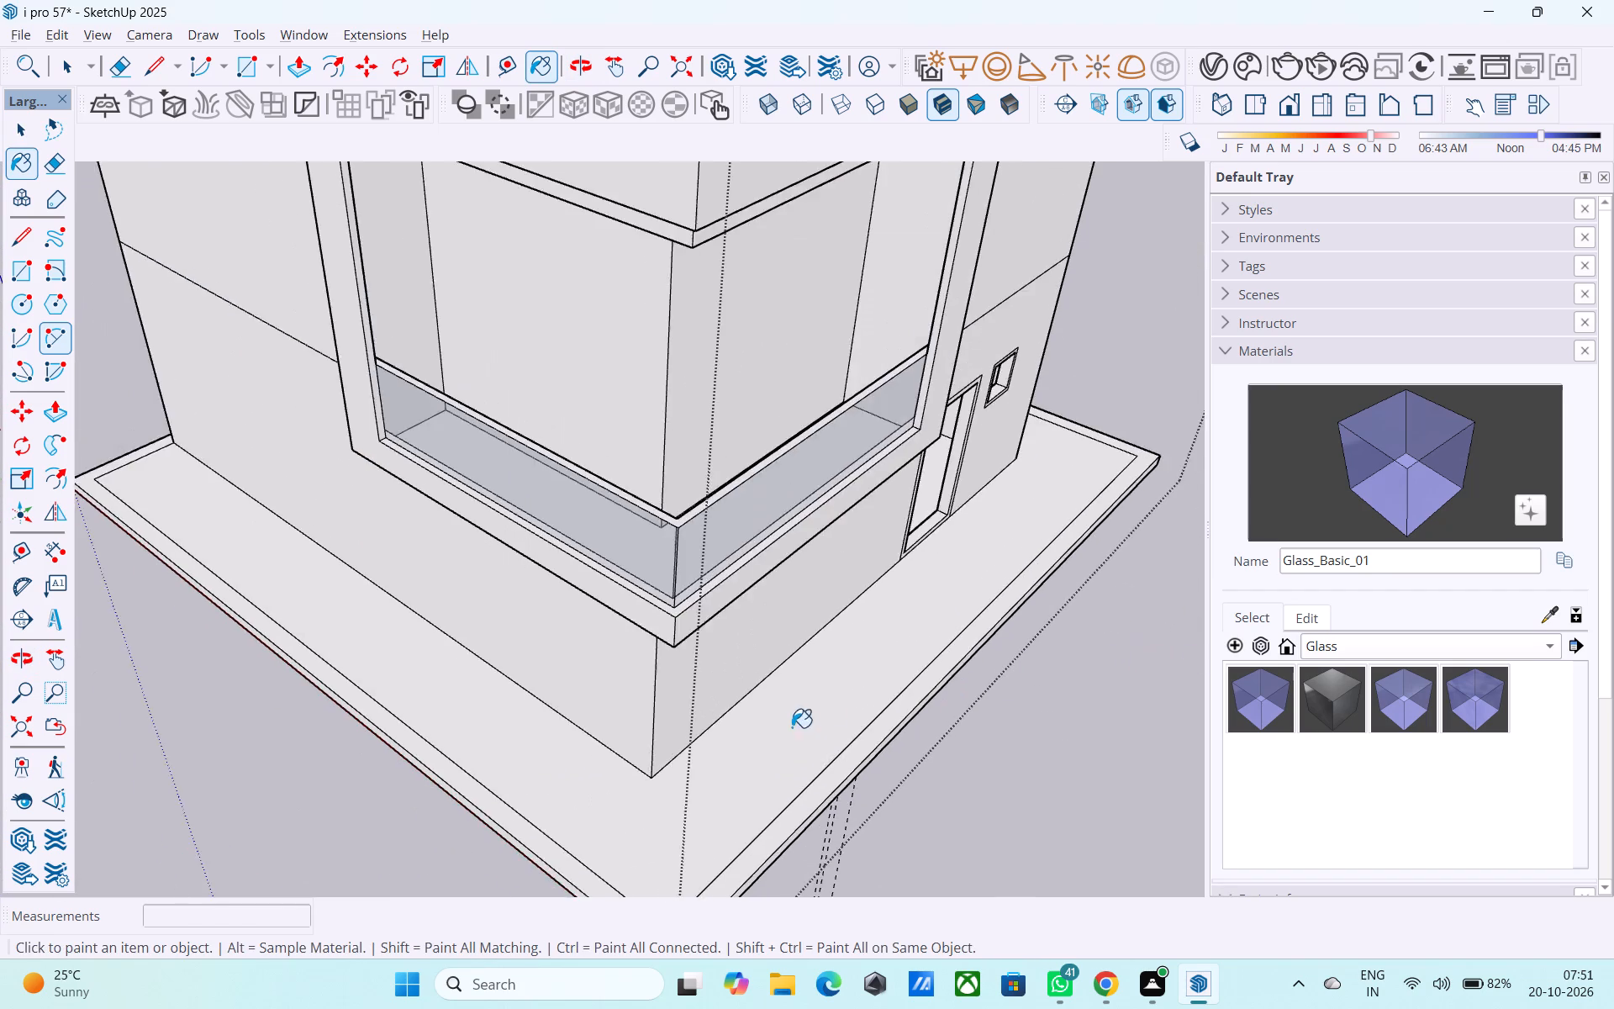
pyautogui.scroll(-4, 792, 727)
pyautogui.moveTo(762, 725); pyautogui.dragTo(731, 678, button='middle')
pyautogui.scroll(-5, 653, 732)
pyautogui.scroll(3, 716, 457)
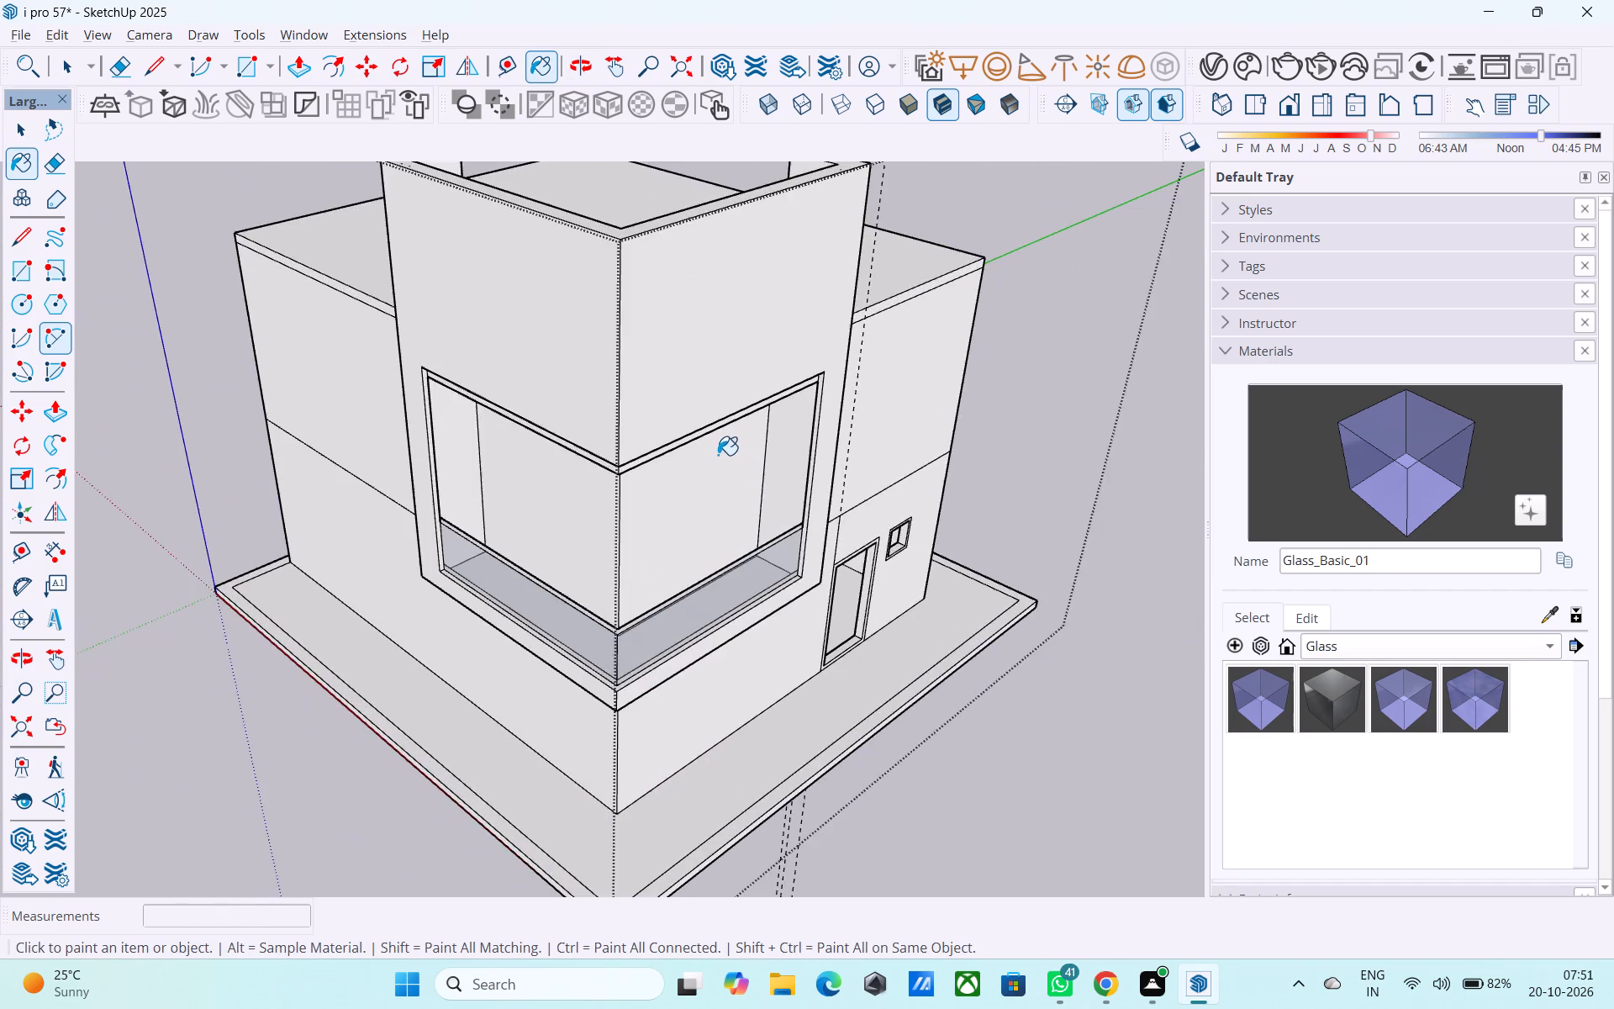
pyautogui.scroll(3, 718, 455)
pyautogui.moveTo(715, 452); pyautogui.dragTo(736, 351, button='middle')
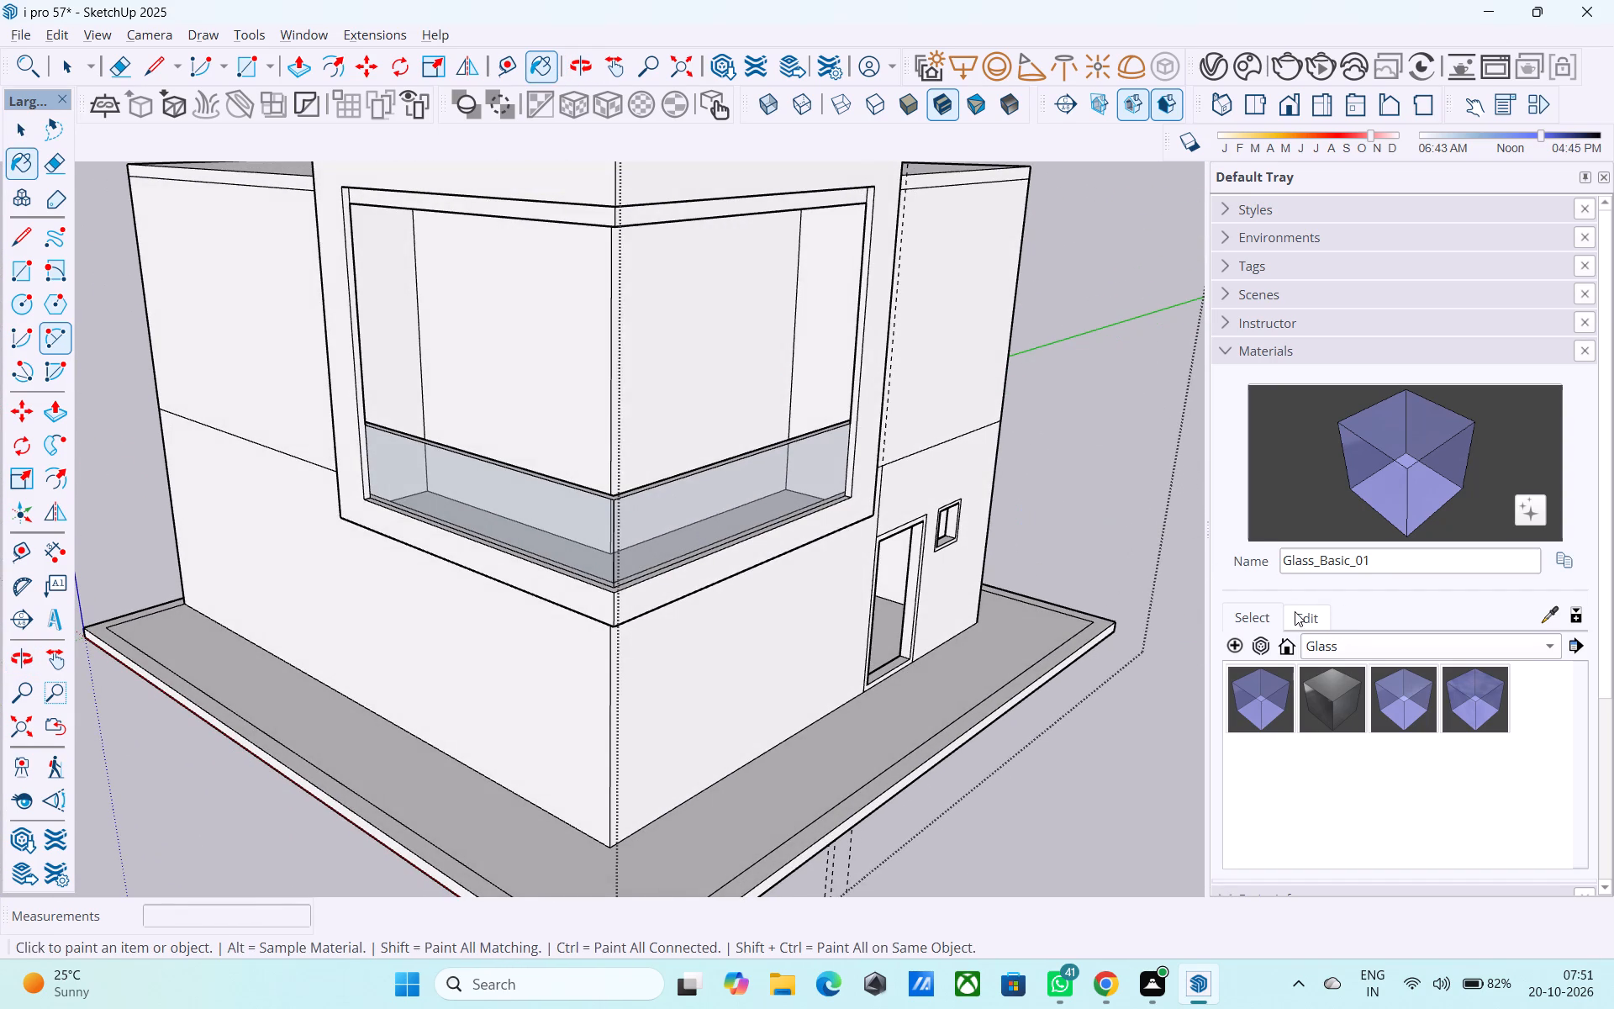
# Edit the Glass_Basic_01 colour to full brightness with a nearly neutral, faintly bluish tint on the Color Wheel.
pyautogui.click(1295, 610)
pyautogui.moveTo(1330, 720); pyautogui.dragTo(1330, 719)
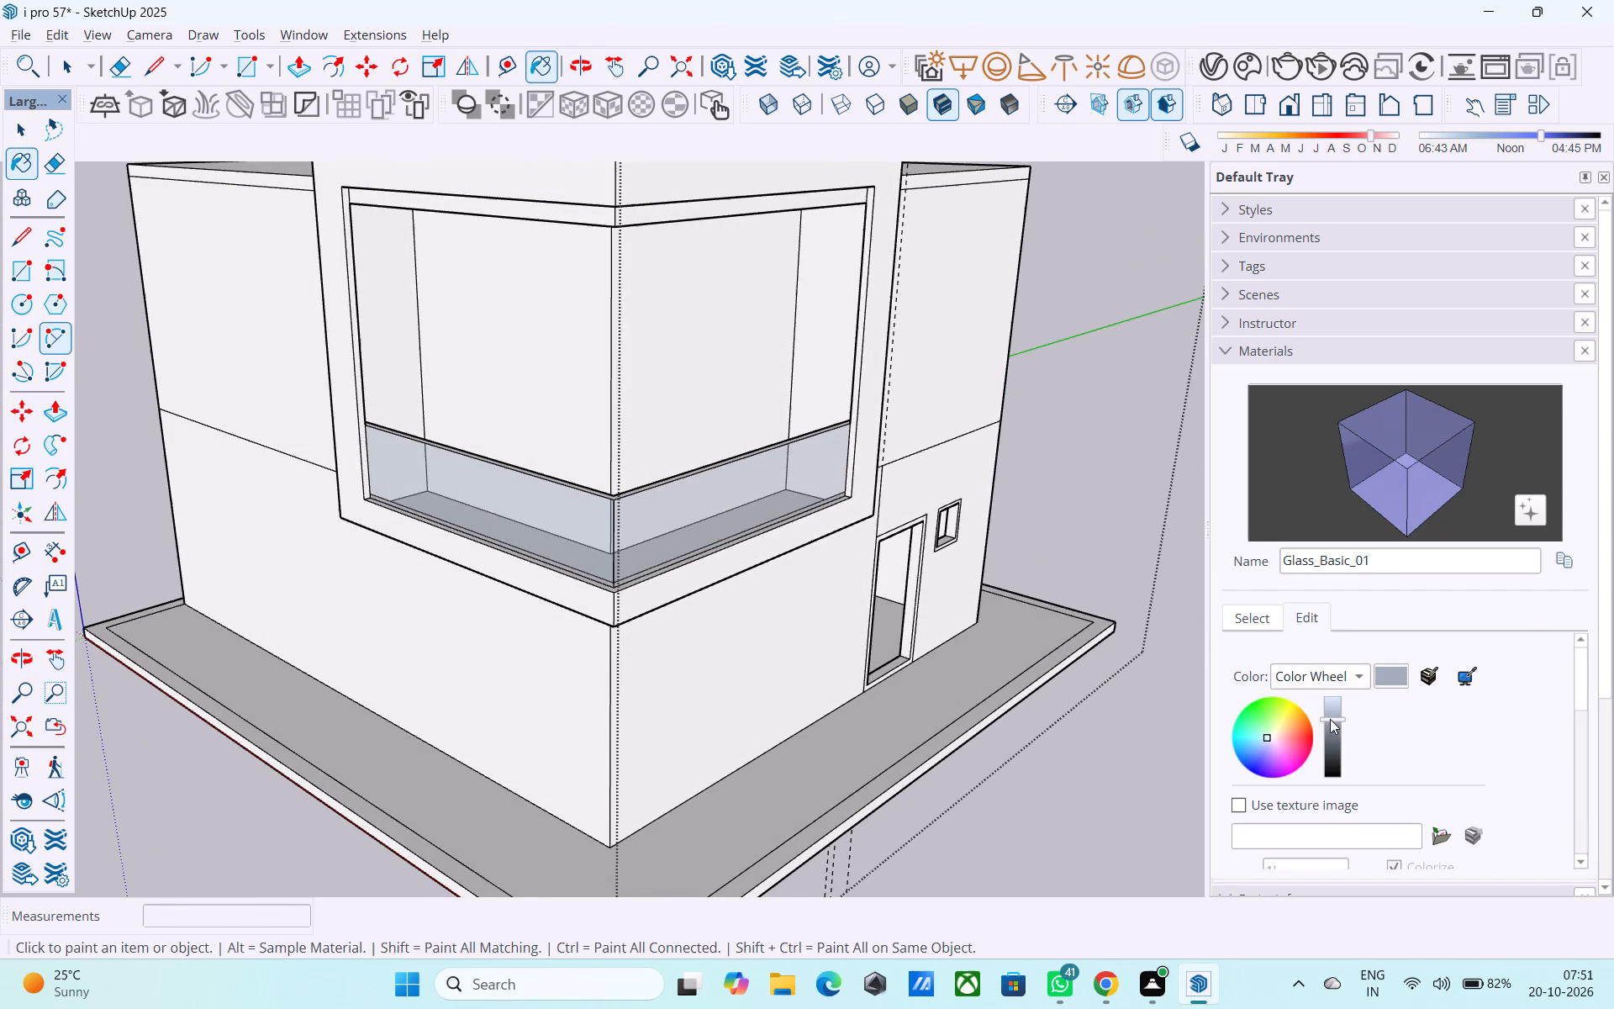
pyautogui.moveTo(1330, 719); pyautogui.dragTo(1337, 676)
pyautogui.scroll(-4, 928, 675)
pyautogui.moveTo(928, 675); pyautogui.dragTo(906, 610, button='middle')
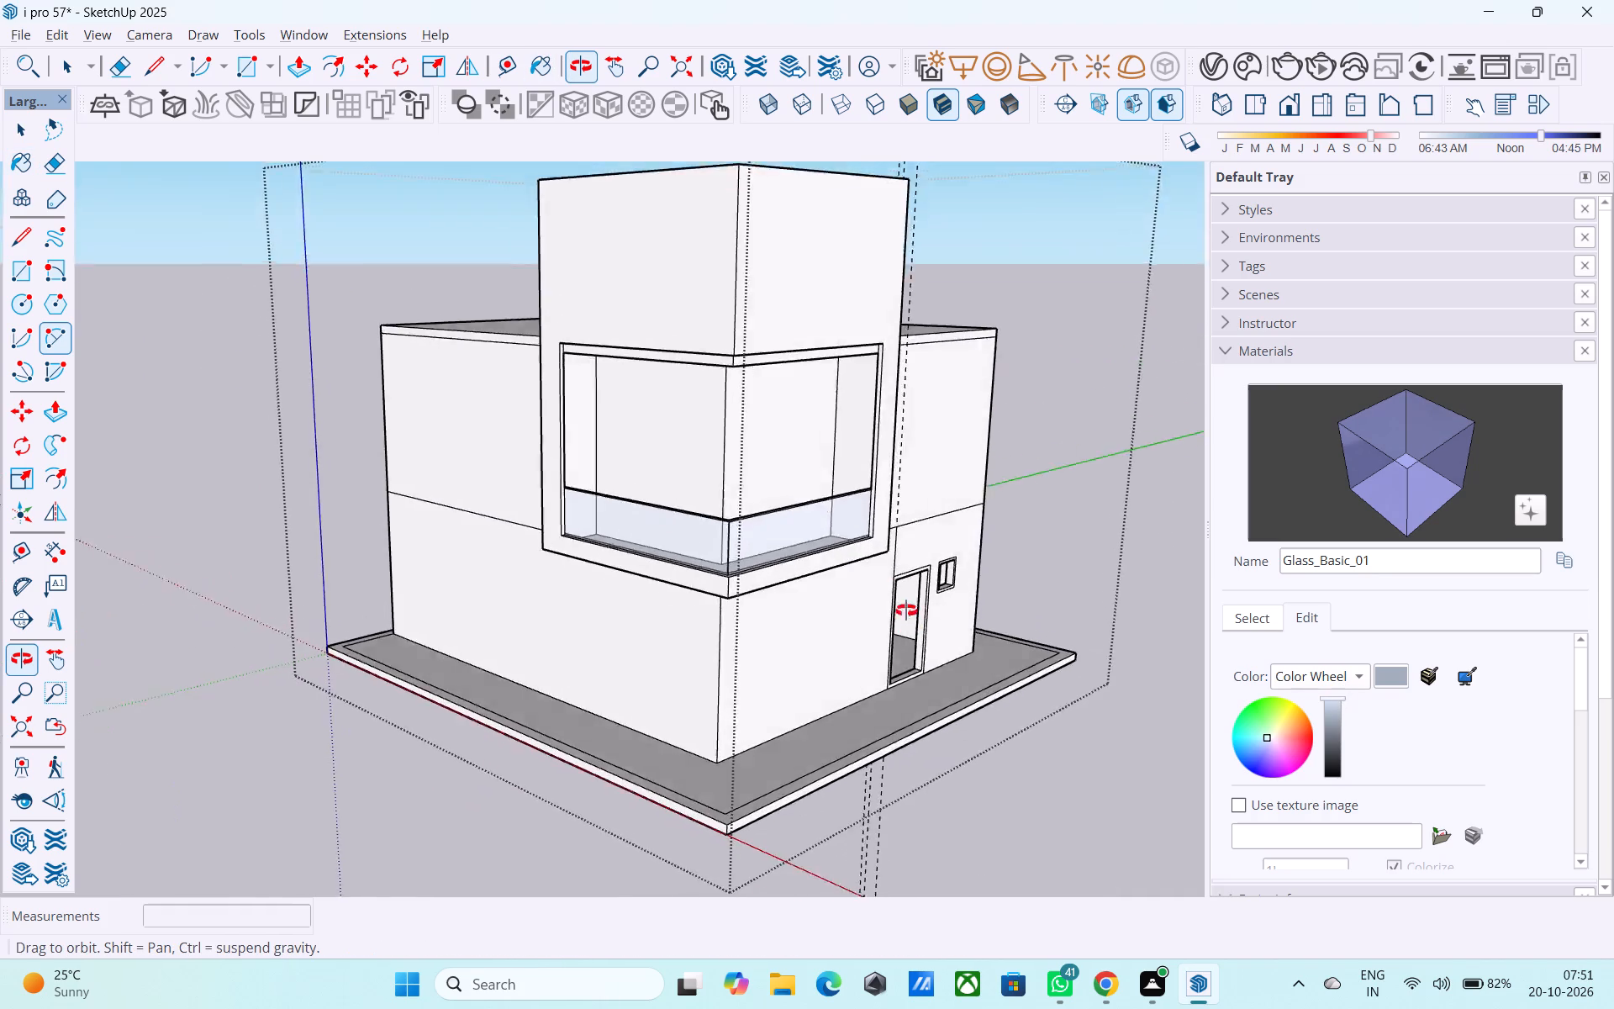
pyautogui.moveTo(906, 610); pyautogui.dragTo(717, 667, button='middle')
pyautogui.scroll(11, 647, 617)
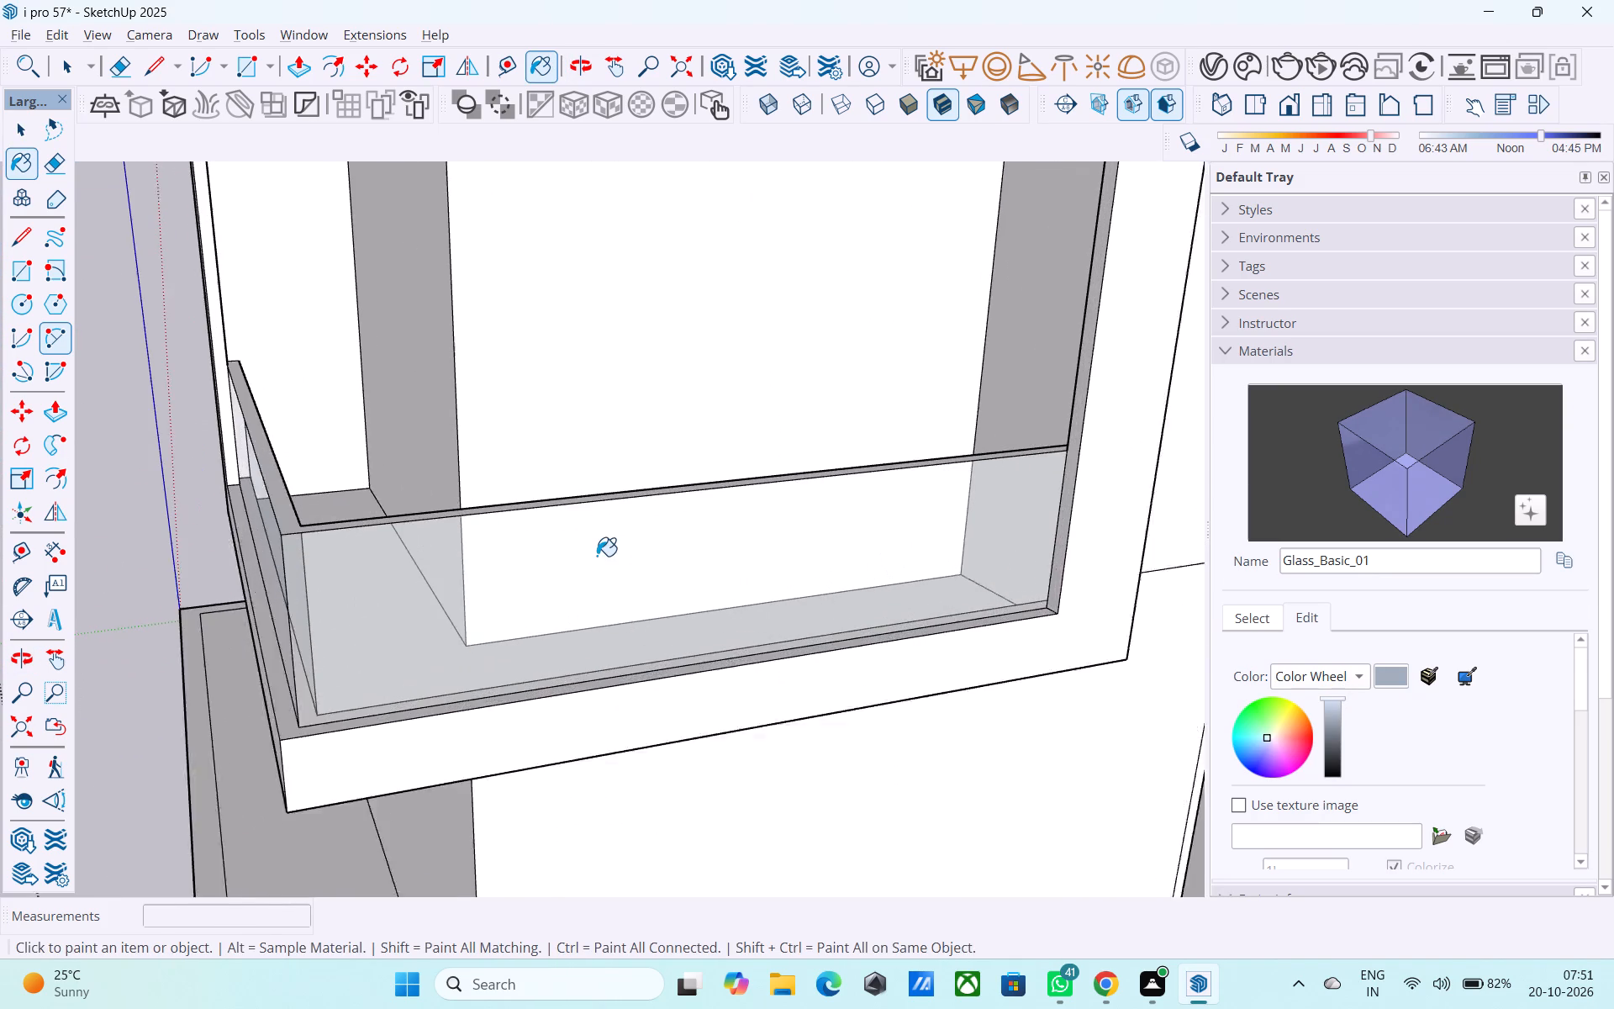
pyautogui.scroll(2, 597, 556)
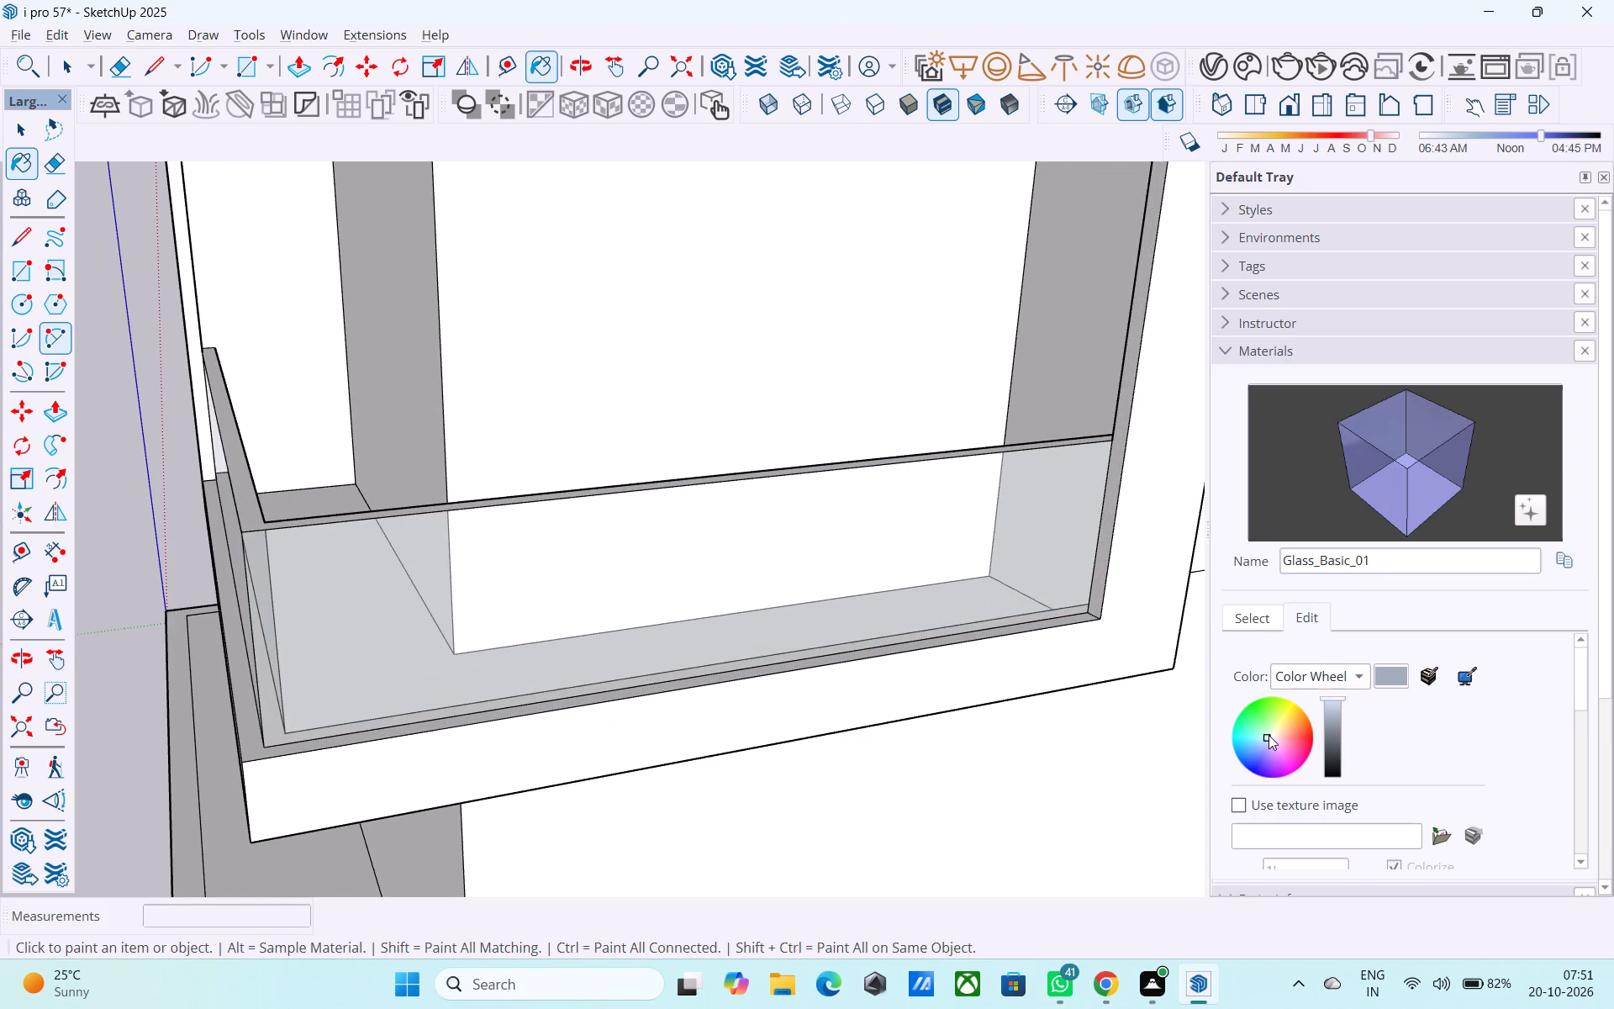
pyautogui.click(1268, 733)
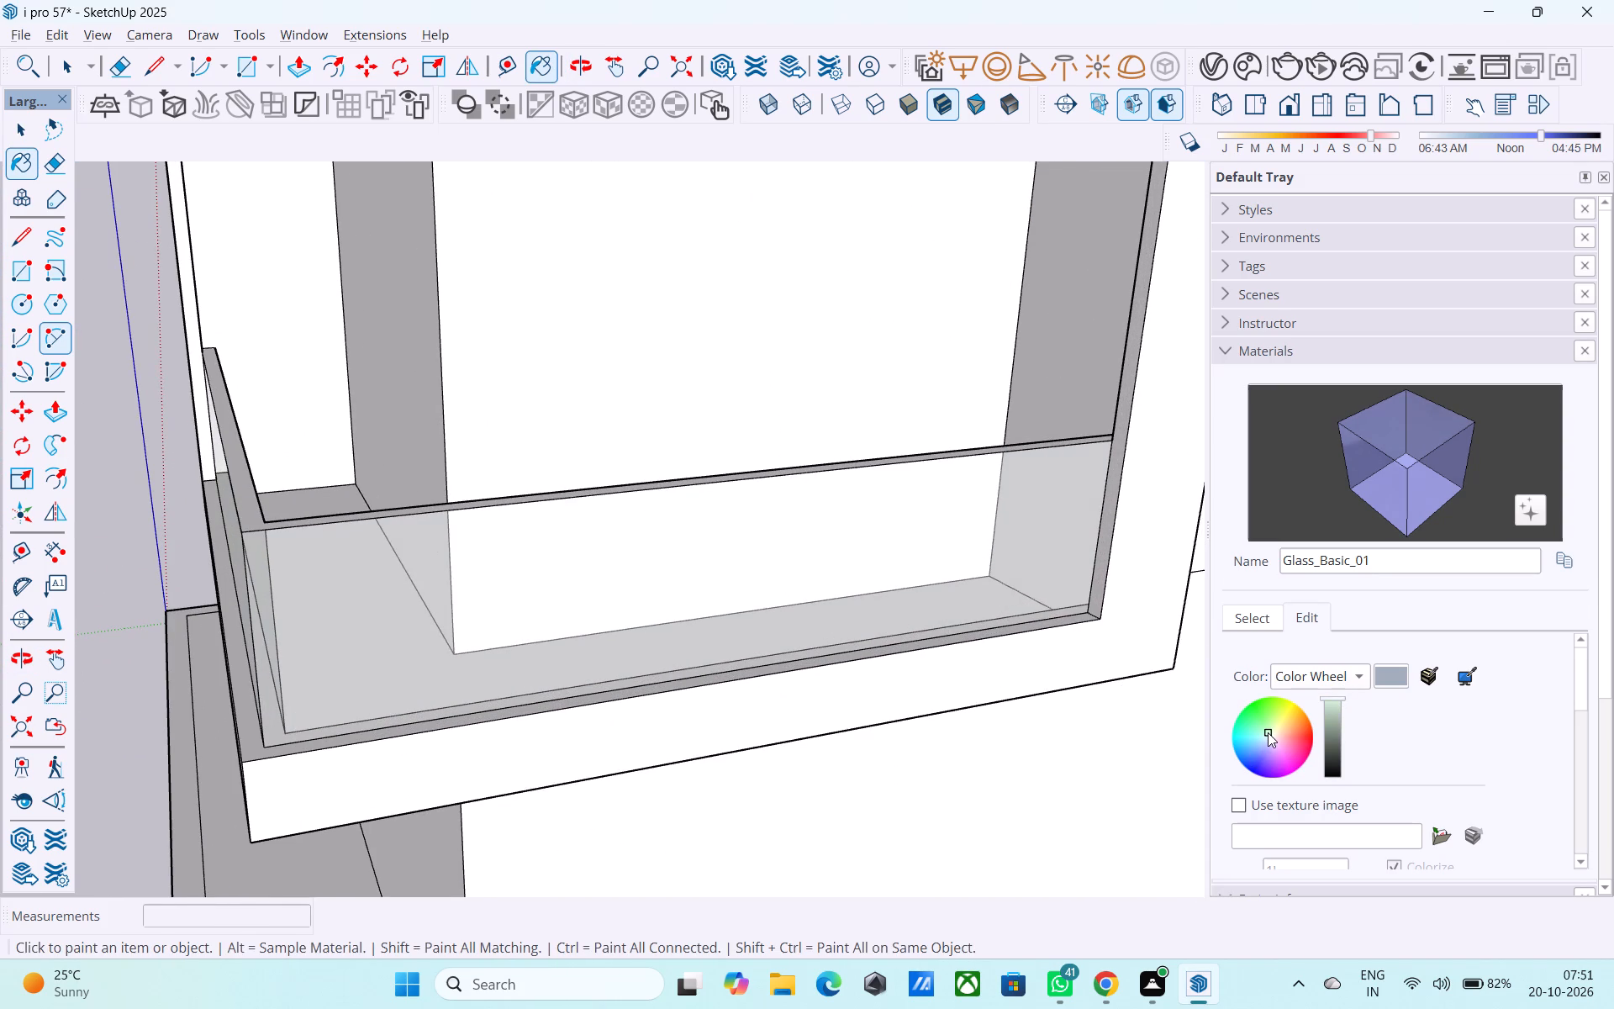
pyautogui.click(1270, 733)
pyautogui.click(1270, 734)
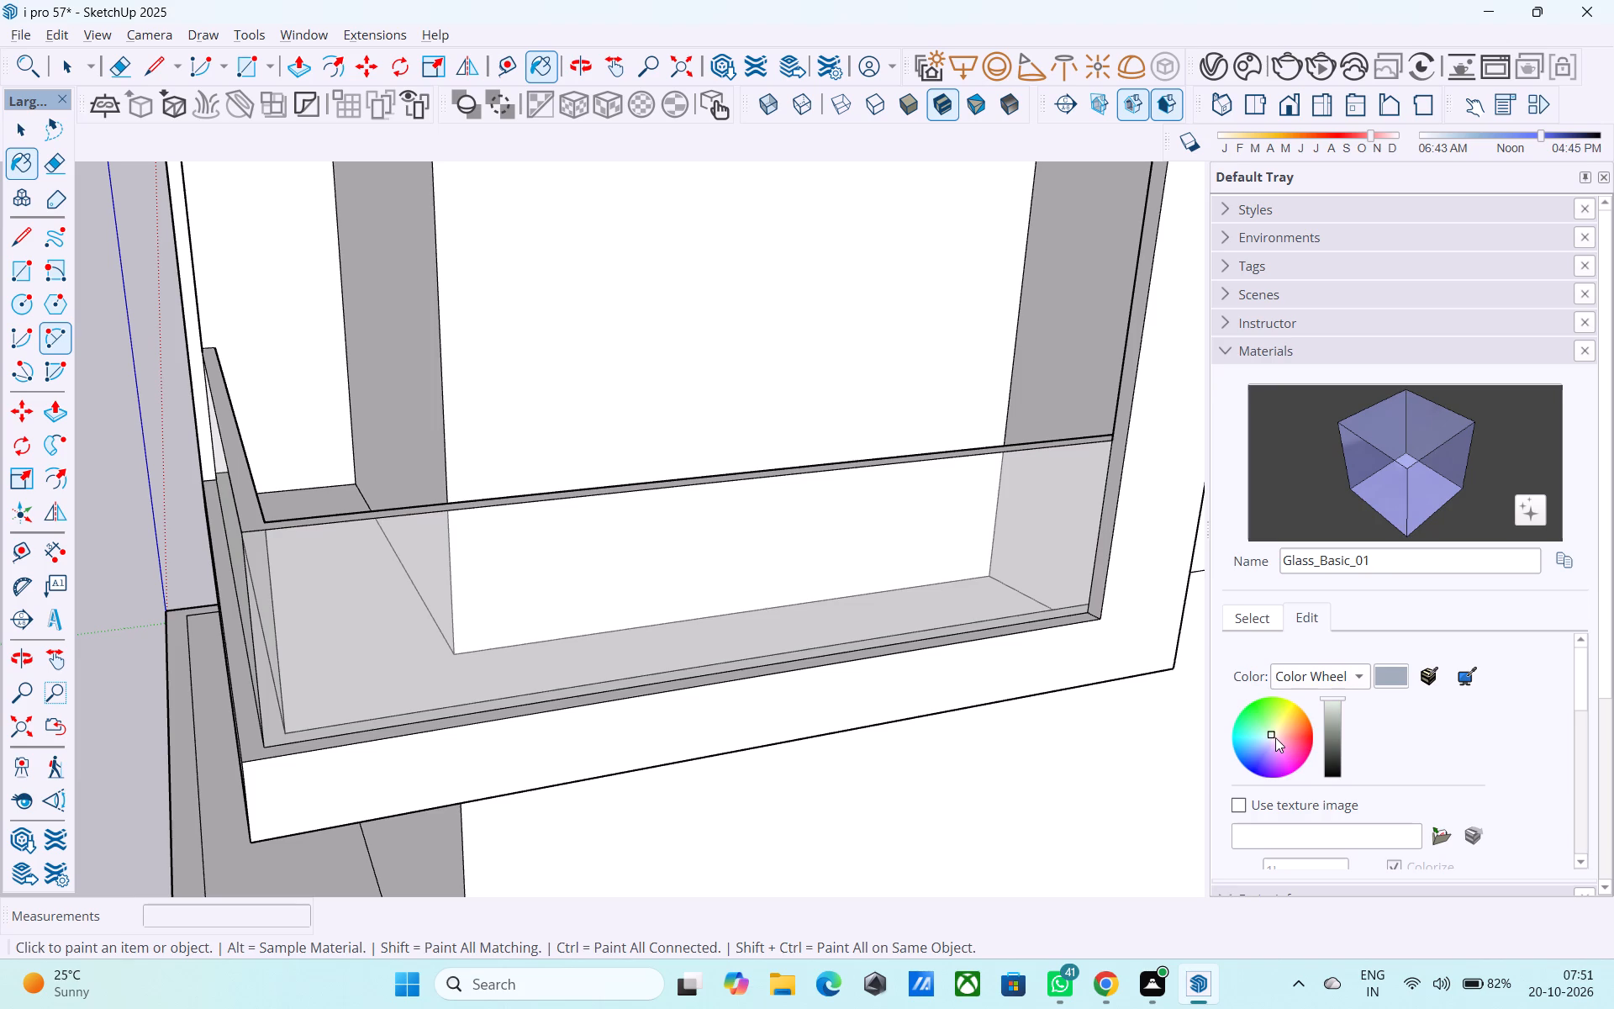
pyautogui.click(1275, 737)
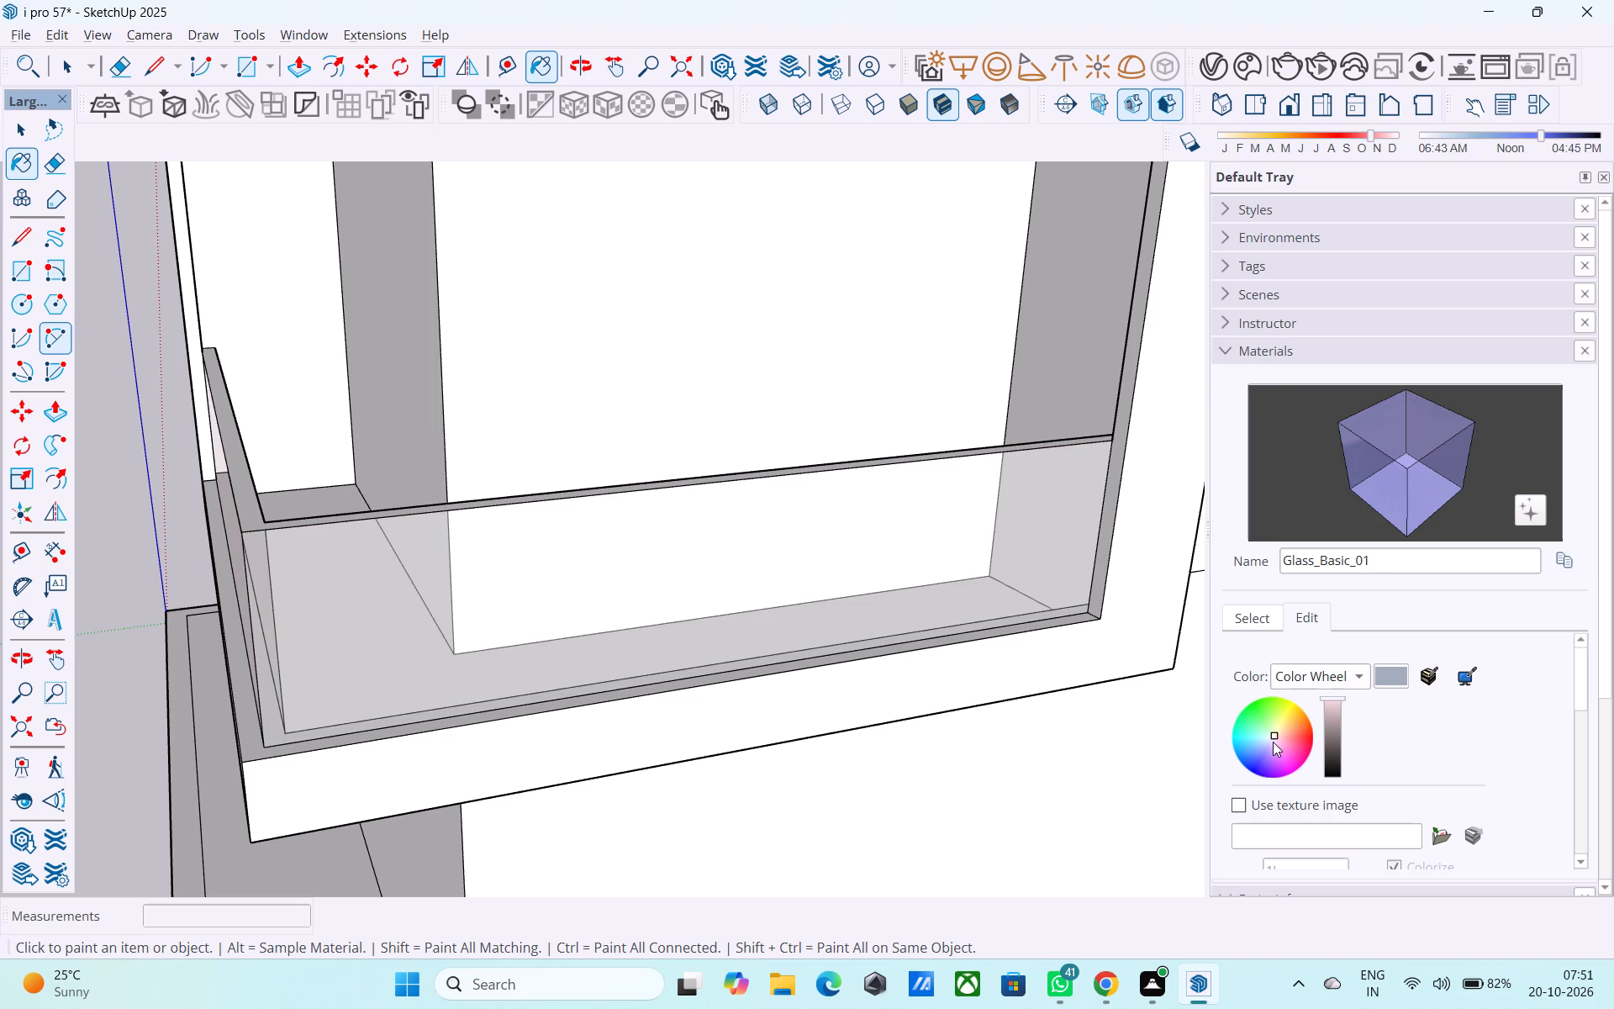
pyautogui.click(1269, 737)
# Repaint the parapet's two outer faces with the edited Glass_Basic_01 material.
pyautogui.moveTo(815, 716); pyautogui.dragTo(964, 625, button='middle')
pyautogui.scroll(-8, 1019, 579)
pyautogui.scroll(7, 829, 562)
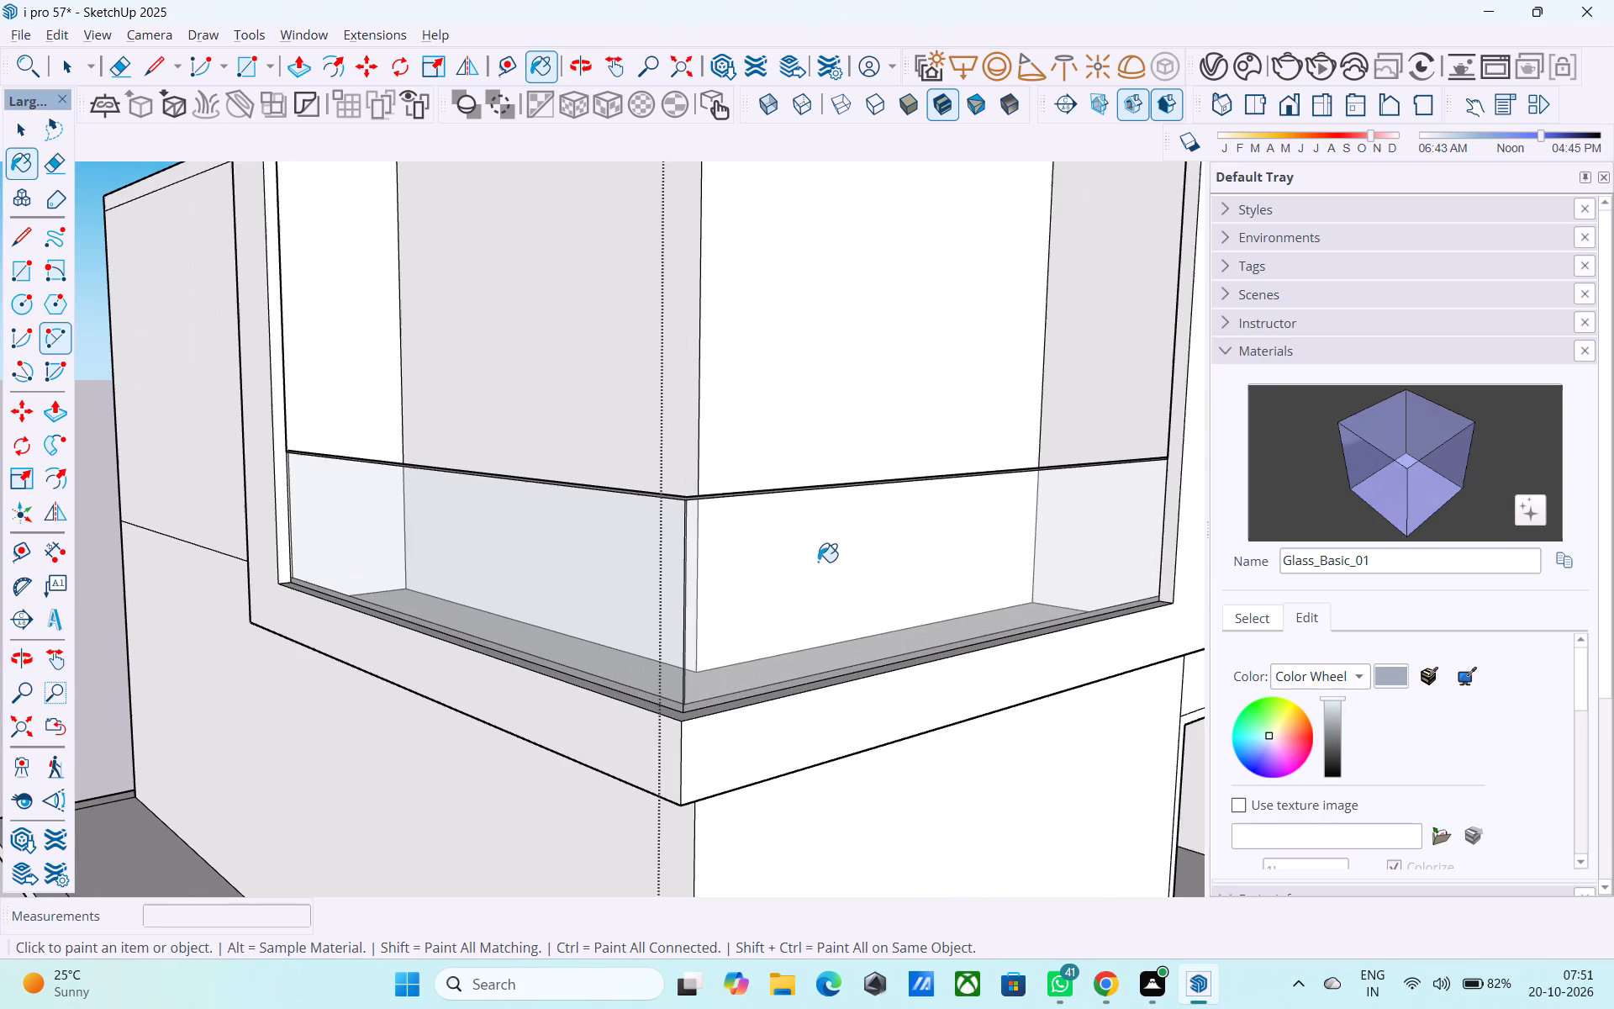
pyautogui.click(818, 561)
pyautogui.click(646, 583)
# Darken the Glass_Basic_01 colour slightly to a light grey, keeping its hue.
pyautogui.moveTo(662, 513); pyautogui.dragTo(630, 423, button='middle')
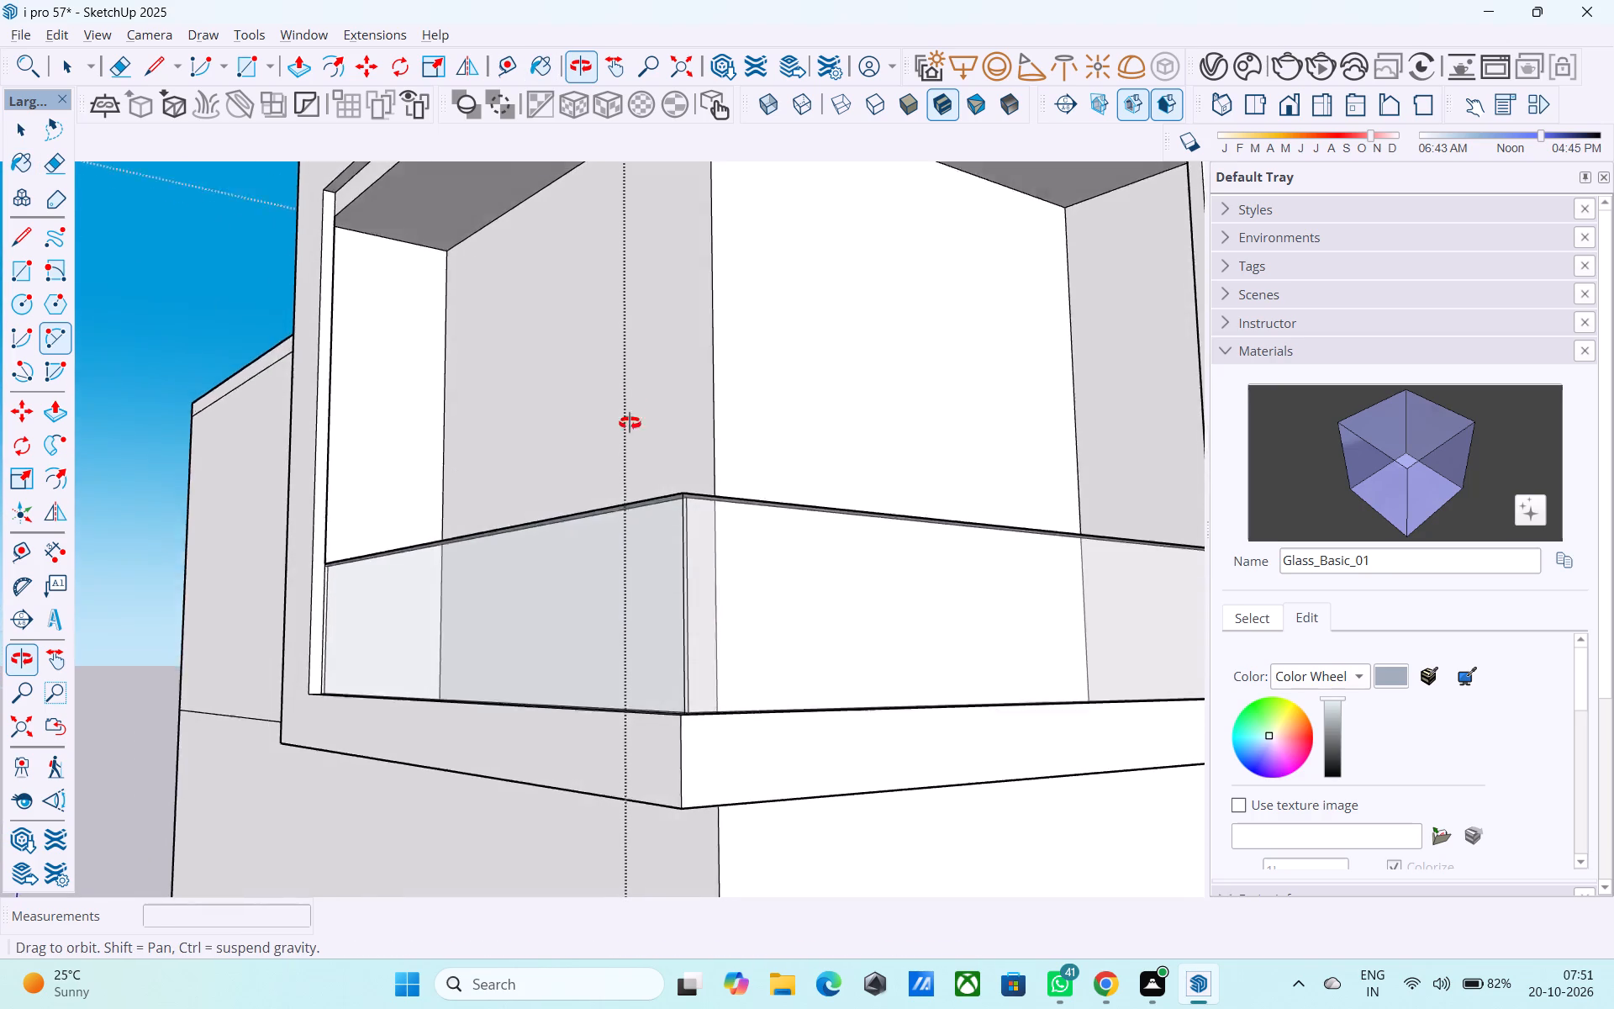
pyautogui.moveTo(630, 423); pyautogui.dragTo(619, 741, button='middle')
pyautogui.scroll(-8, 619, 741)
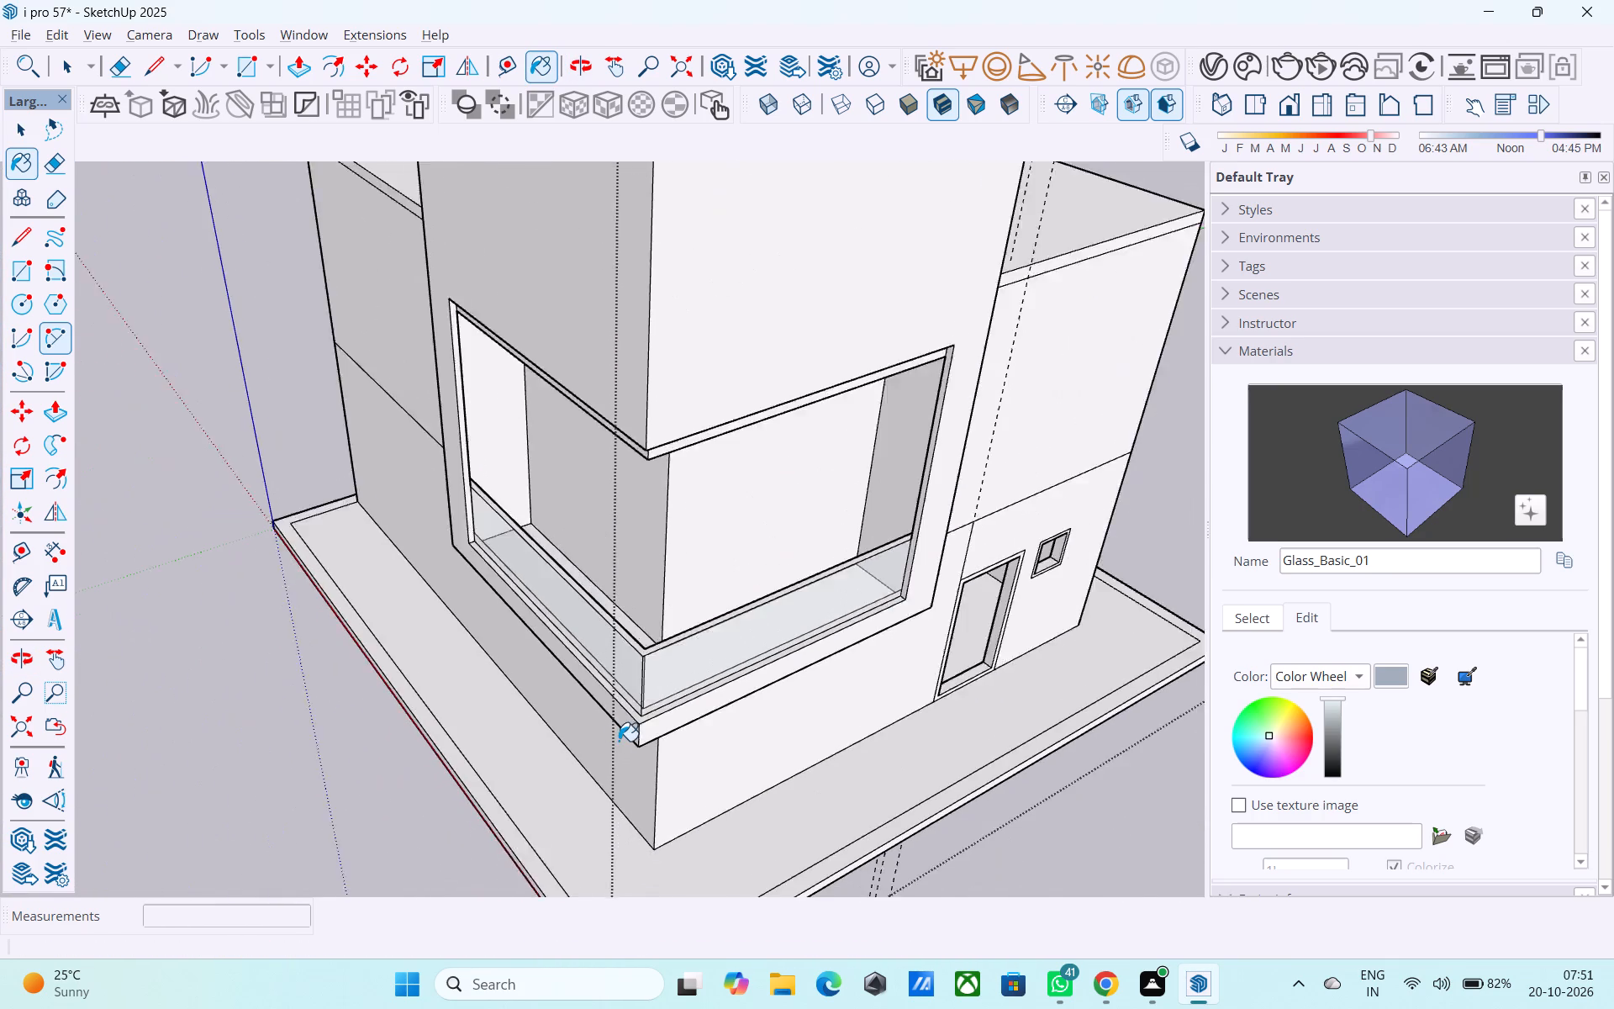
pyautogui.moveTo(638, 723); pyautogui.dragTo(674, 509, button='middle')
pyautogui.scroll(5, 652, 384)
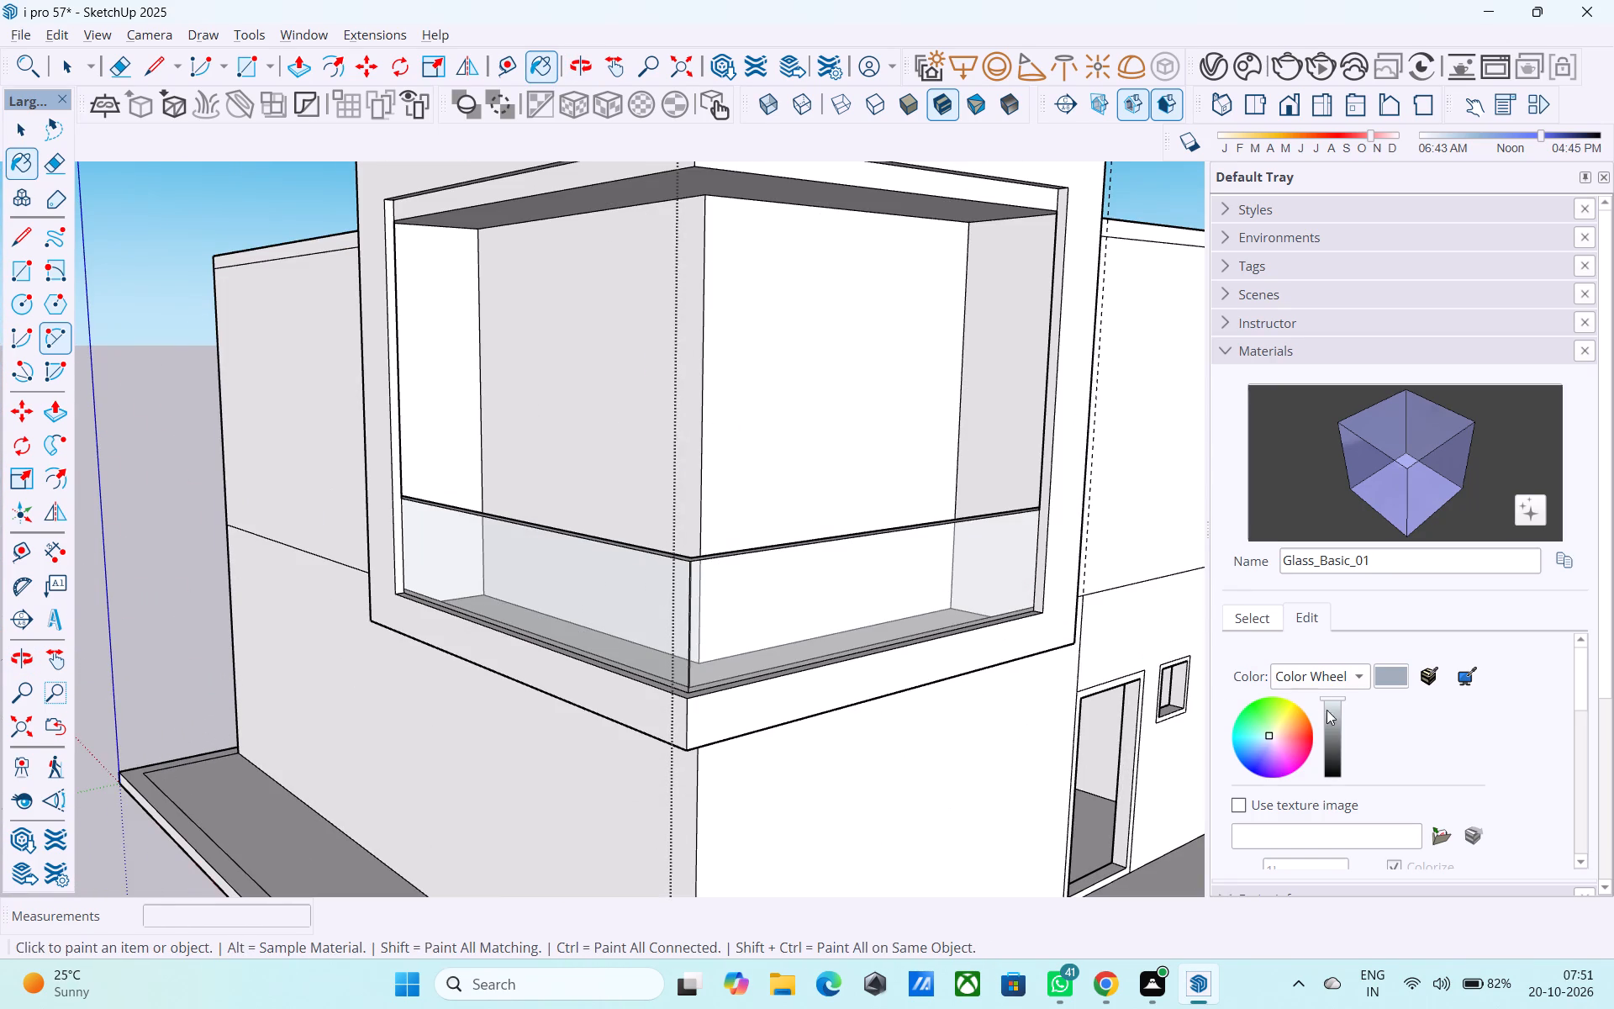
pyautogui.moveTo(1340, 700); pyautogui.dragTo(1334, 717)
# Darken the Glass_Basic_01 colour slightly further, keeping its hue, and check the glass parapet from both facades.
pyautogui.moveTo(1334, 717); pyautogui.dragTo(1334, 726)
pyautogui.moveTo(889, 740); pyautogui.dragTo(873, 706, button='middle')
pyautogui.scroll(-4, 847, 688)
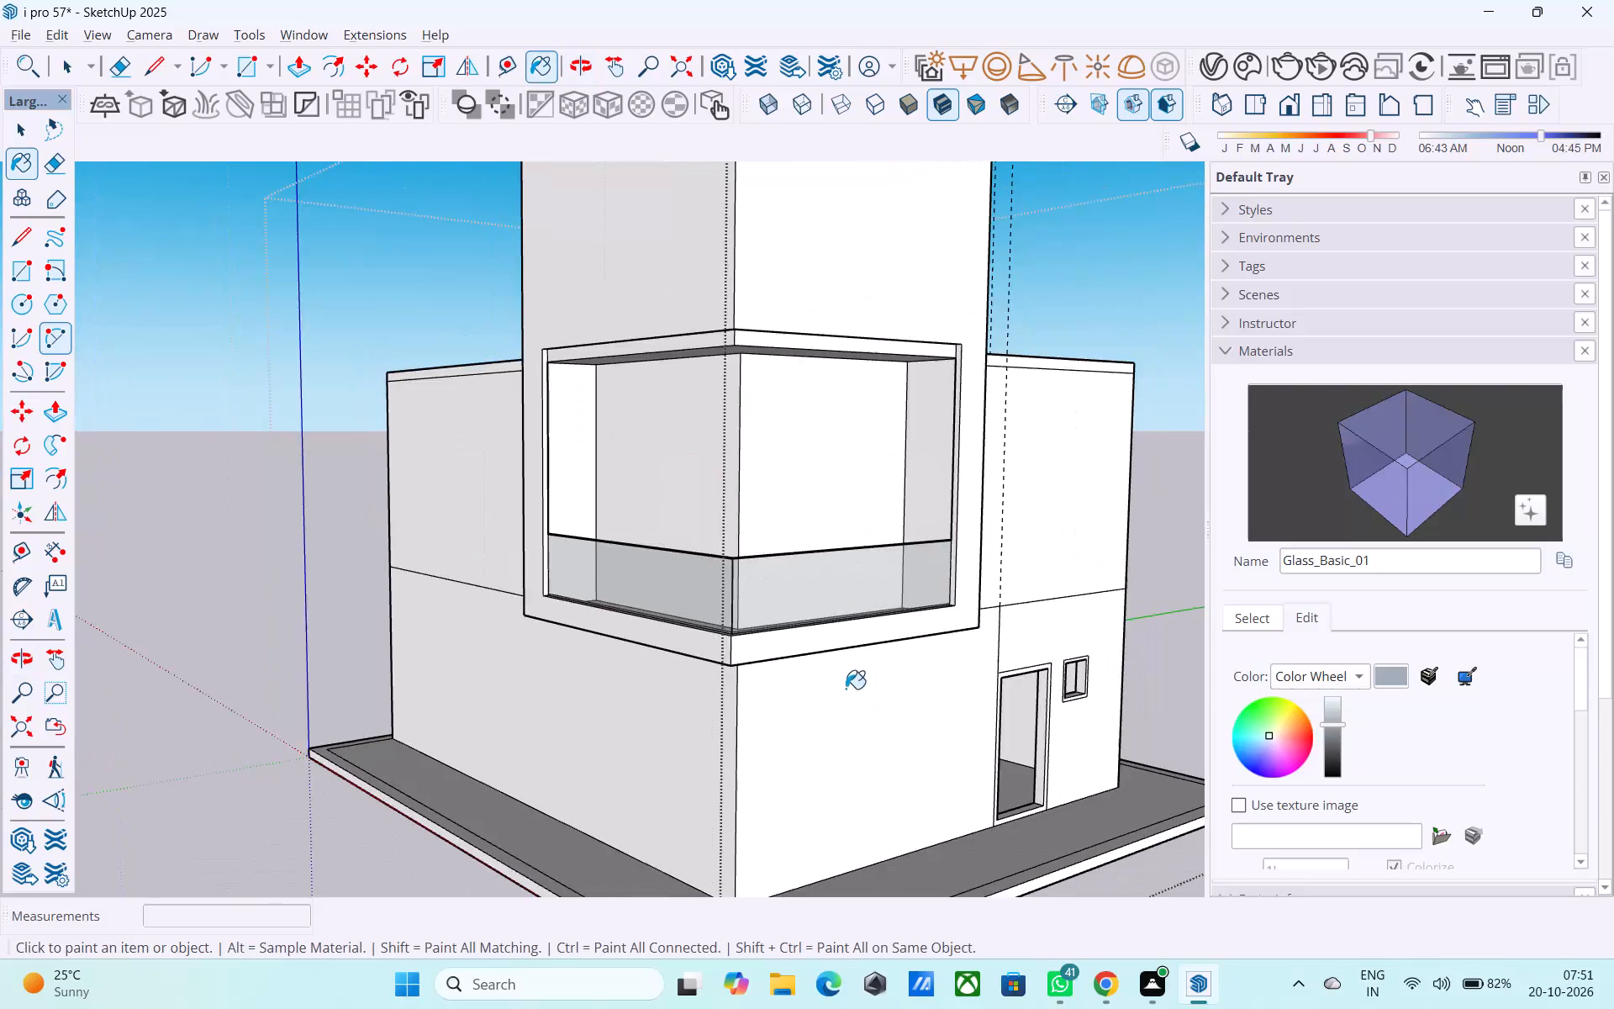
pyautogui.scroll(-4, 846, 689)
pyautogui.moveTo(839, 701); pyautogui.dragTo(857, 660, button='middle')
pyautogui.scroll(5, 872, 541)
pyautogui.moveTo(868, 550); pyautogui.dragTo(771, 613, button='middle')
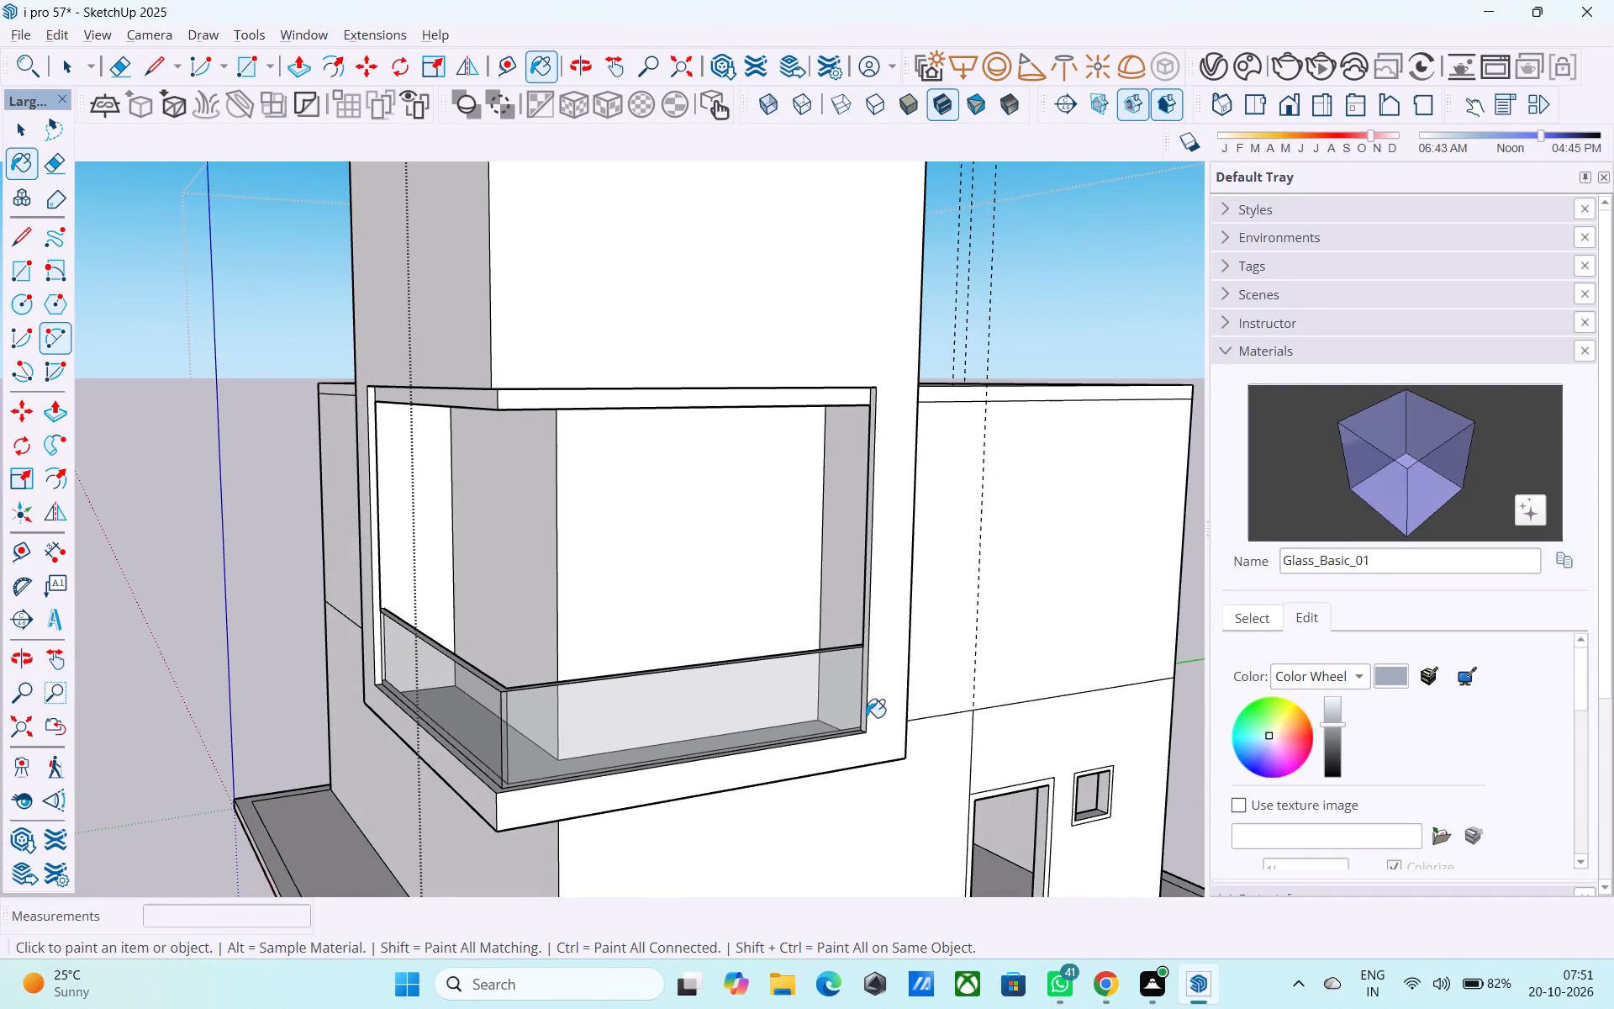
pyautogui.click(1337, 724)
pyautogui.moveTo(828, 712); pyautogui.dragTo(871, 621, button='middle')
pyautogui.scroll(-5, 633, 552)
pyautogui.moveTo(628, 554); pyautogui.dragTo(783, 781, button='middle')
pyautogui.scroll(4, 905, 702)
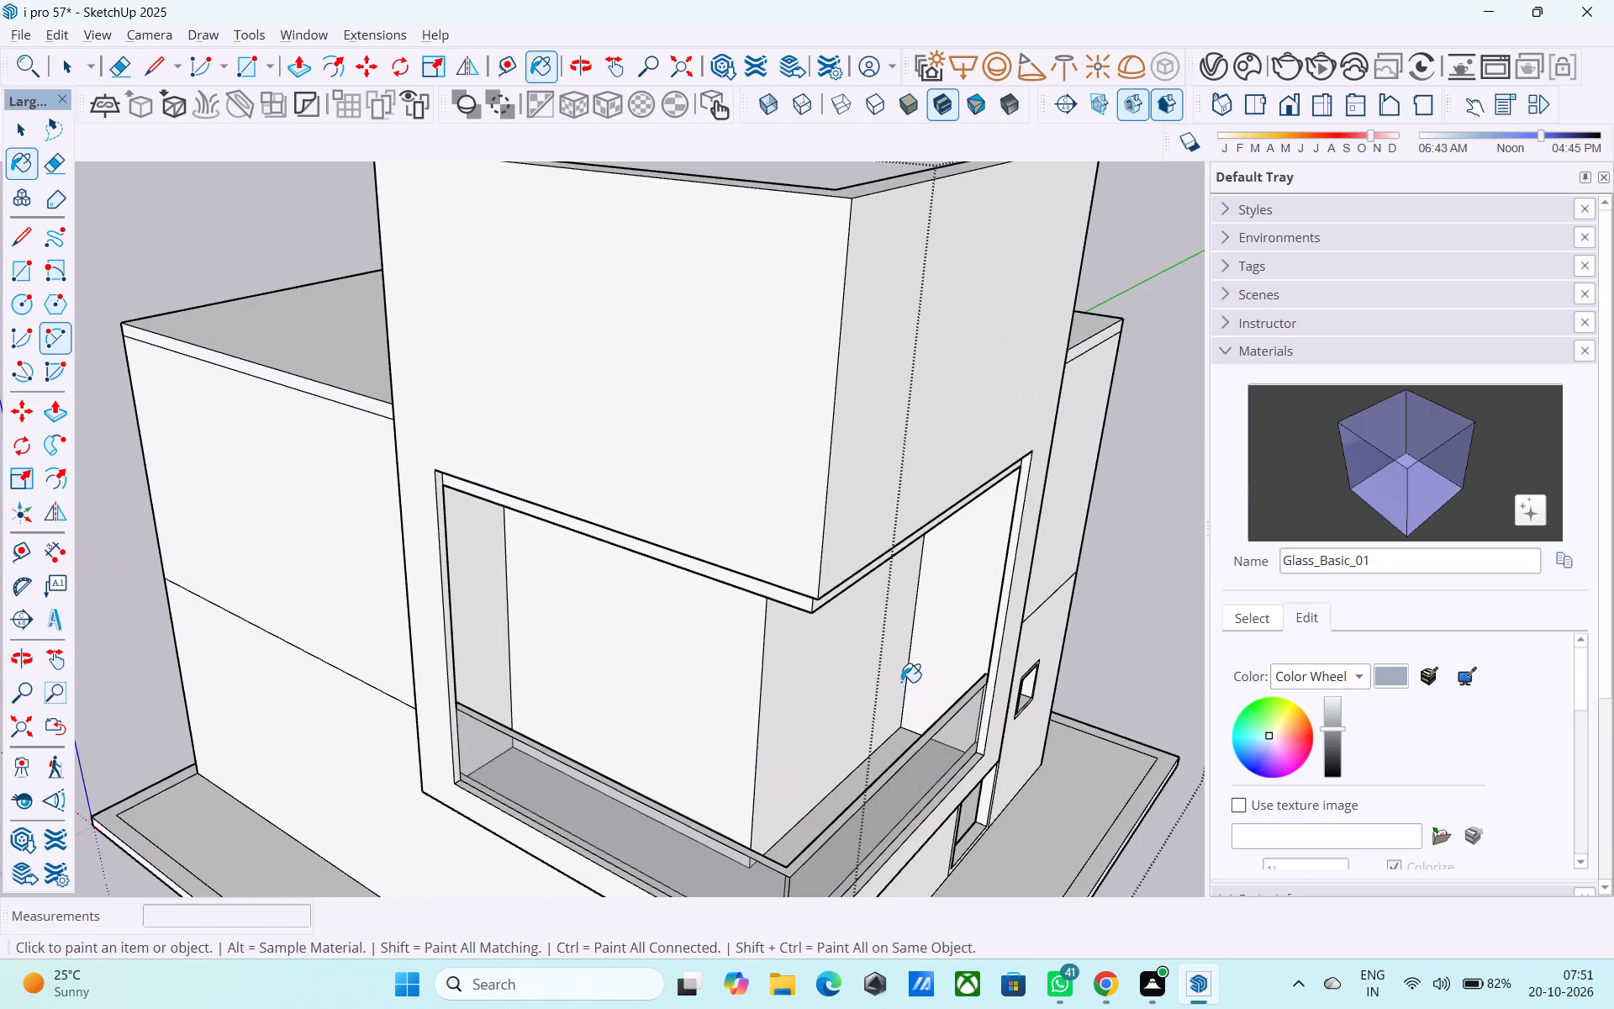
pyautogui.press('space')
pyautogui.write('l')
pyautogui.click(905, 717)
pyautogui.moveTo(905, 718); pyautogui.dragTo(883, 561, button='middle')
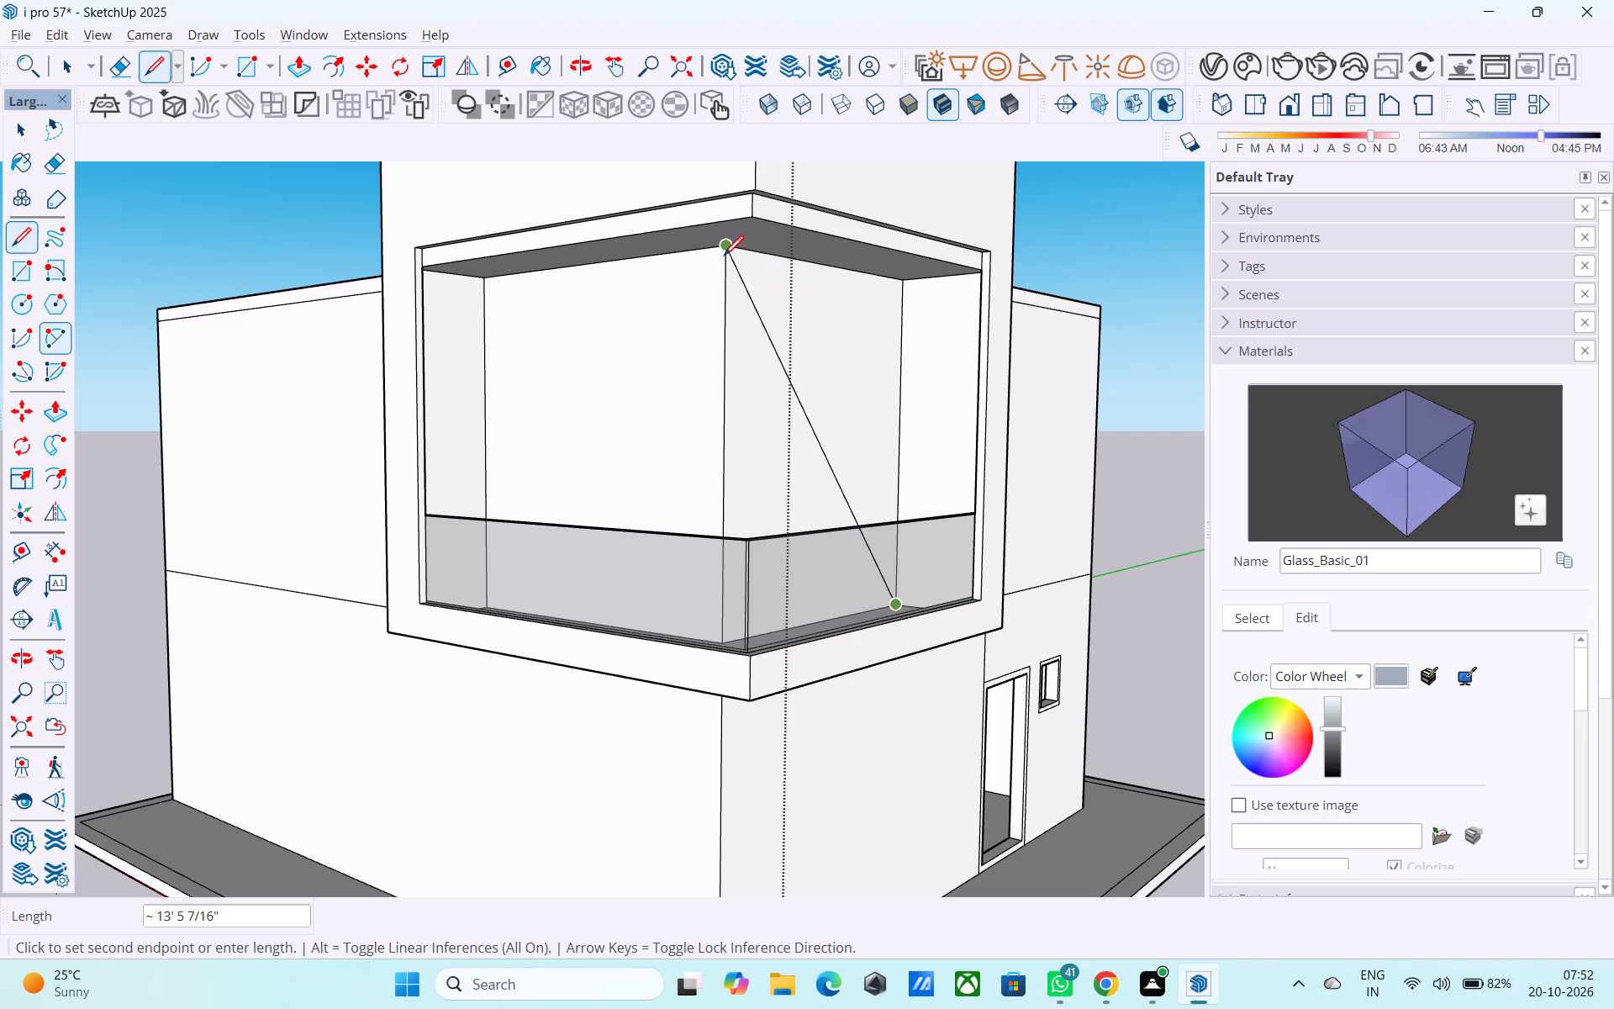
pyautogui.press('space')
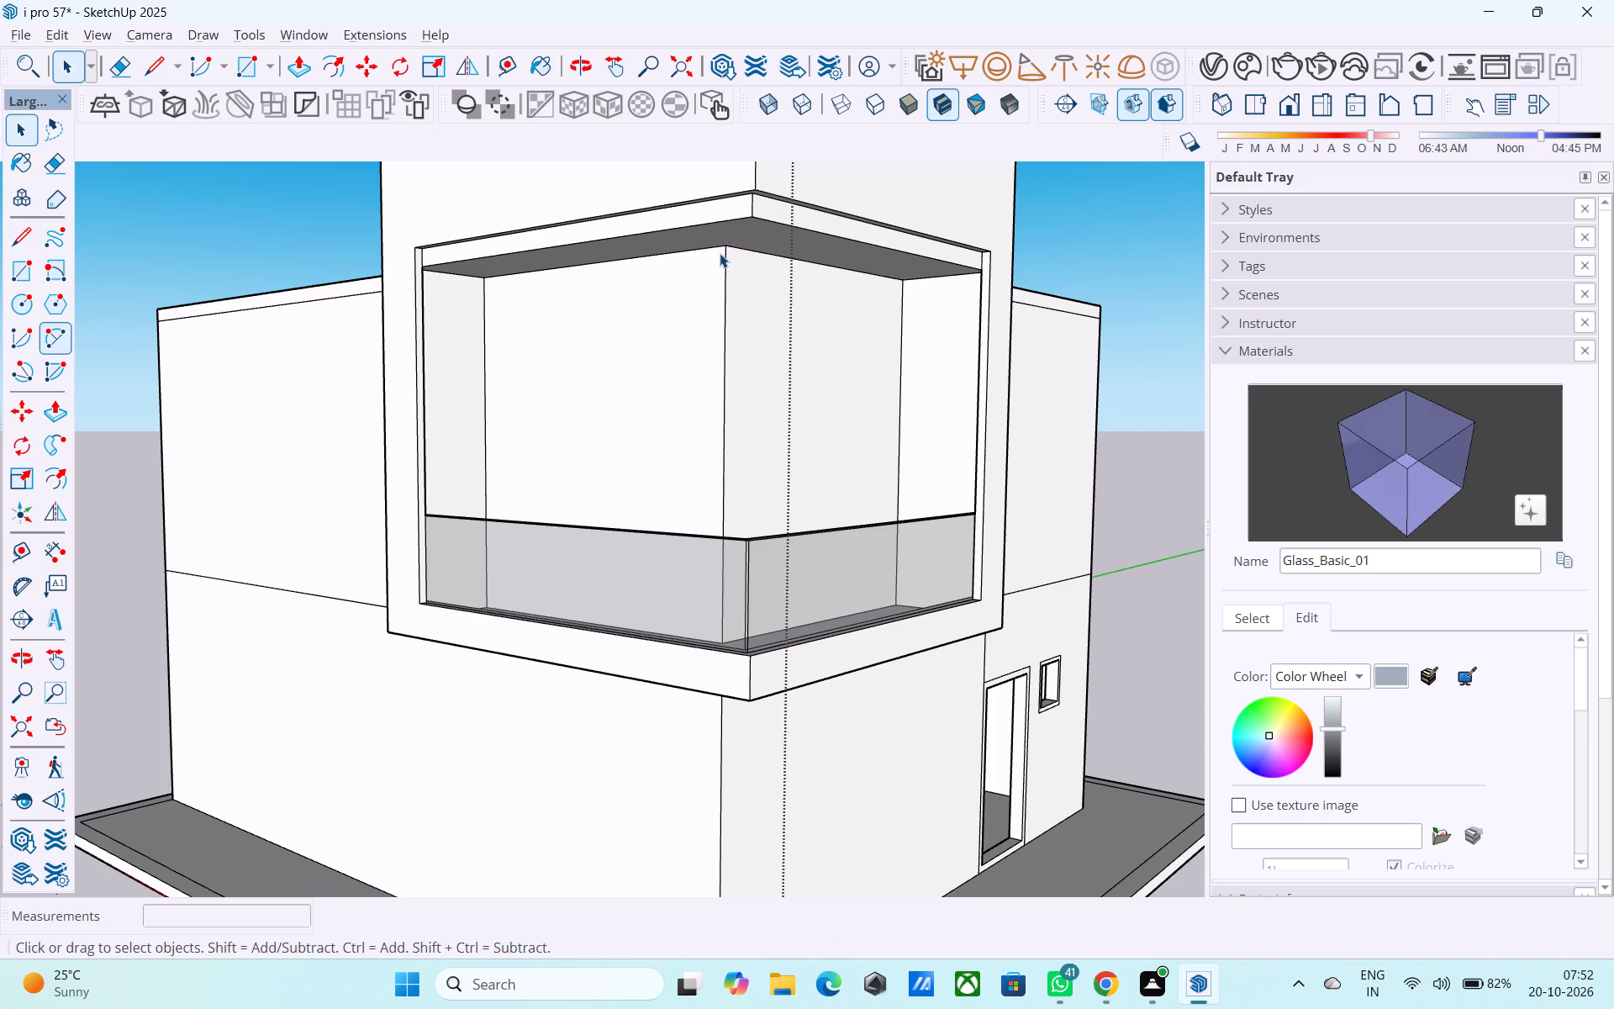
# Browse the Wood and Asphalt & Concrete material collections for a finish for the upper corner volume.
pyautogui.scroll(-3, 821, 425)
pyautogui.moveTo(775, 483); pyautogui.dragTo(768, 512, button='middle')
pyautogui.scroll(-1, 617, 550)
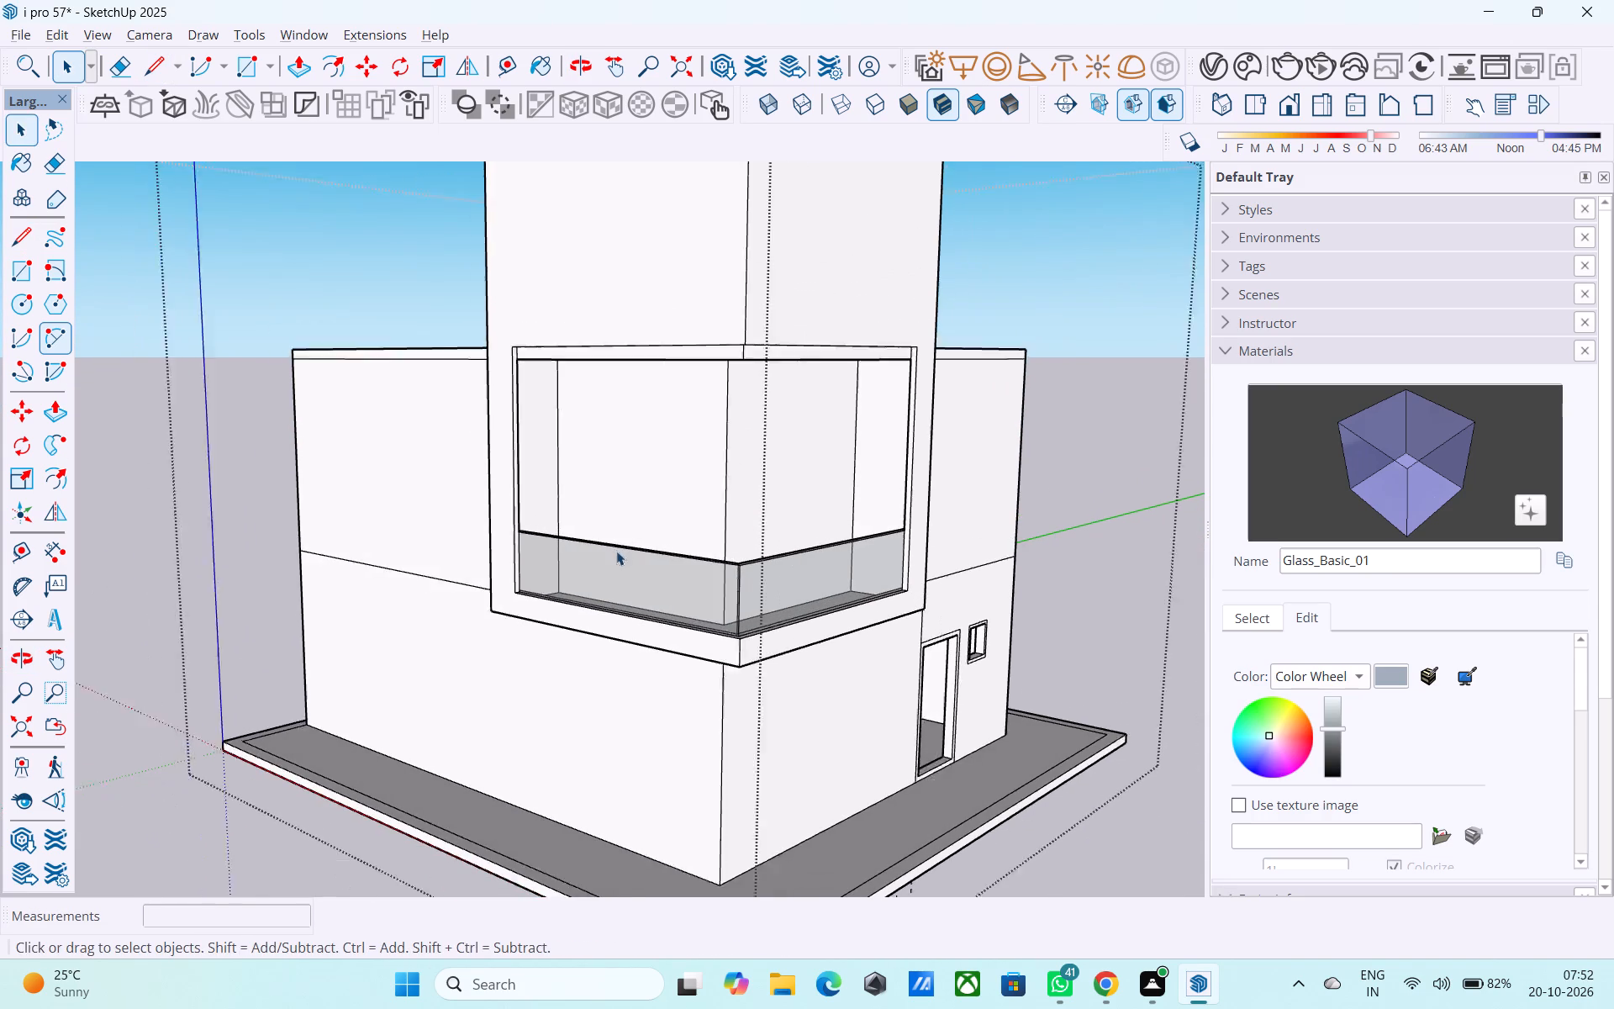
pyautogui.scroll(-1, 616, 551)
pyautogui.click(1263, 614)
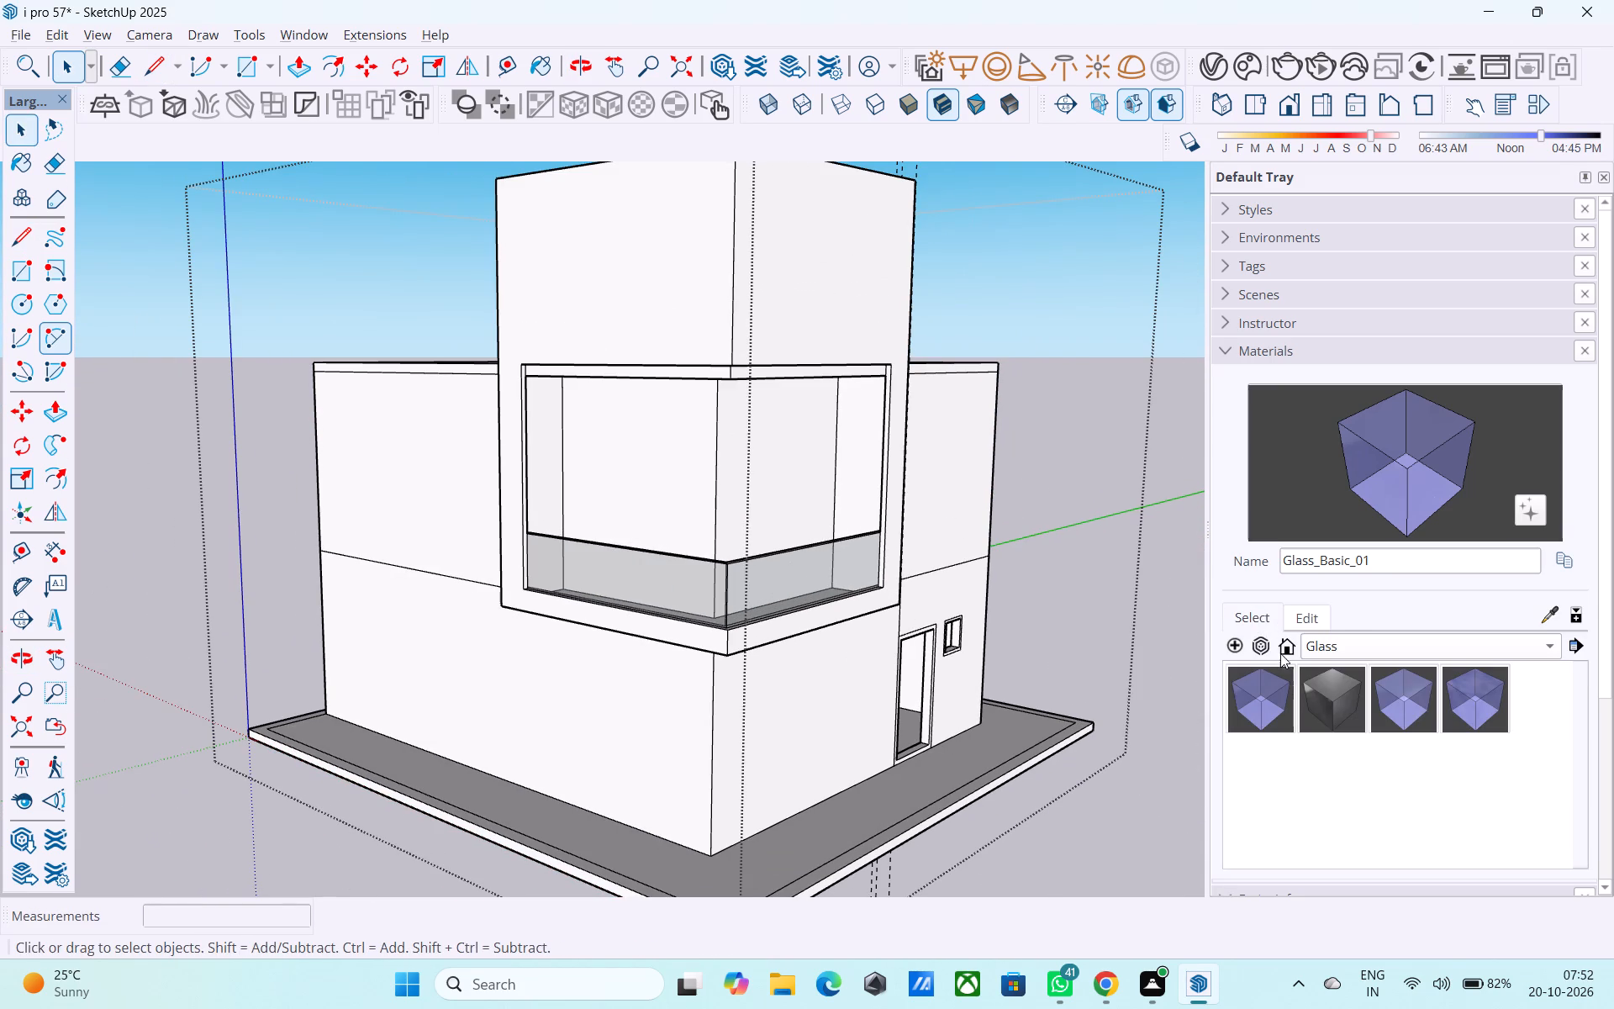
pyautogui.click(1334, 650)
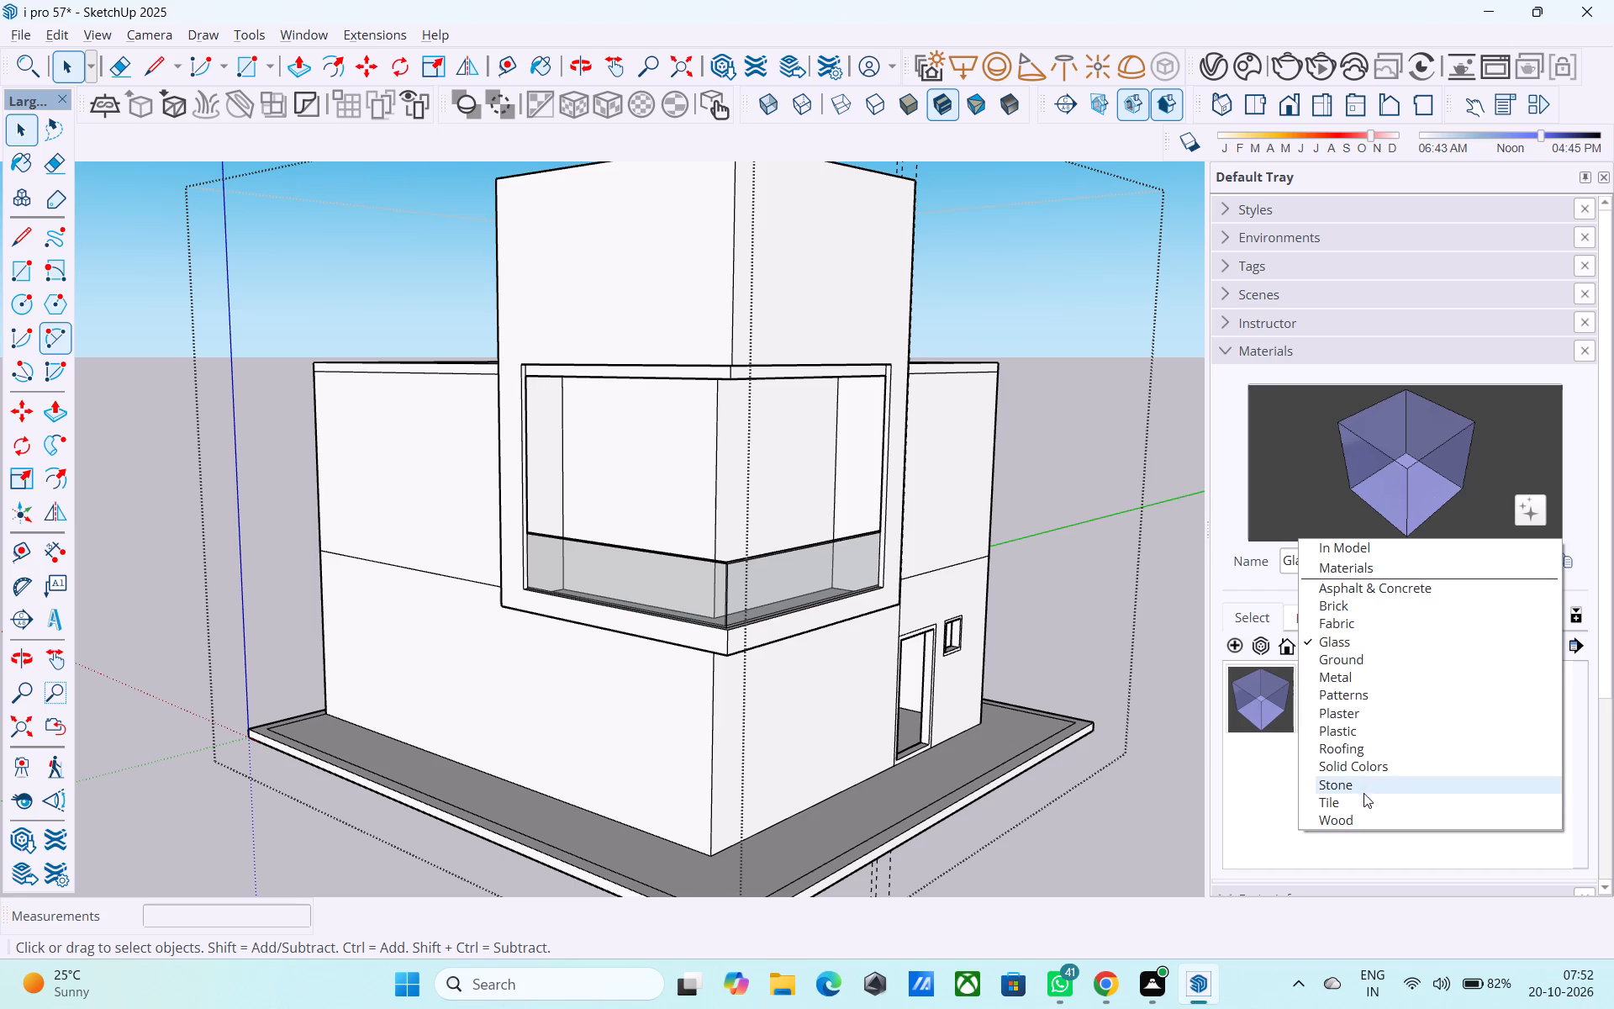
pyautogui.click(1361, 816)
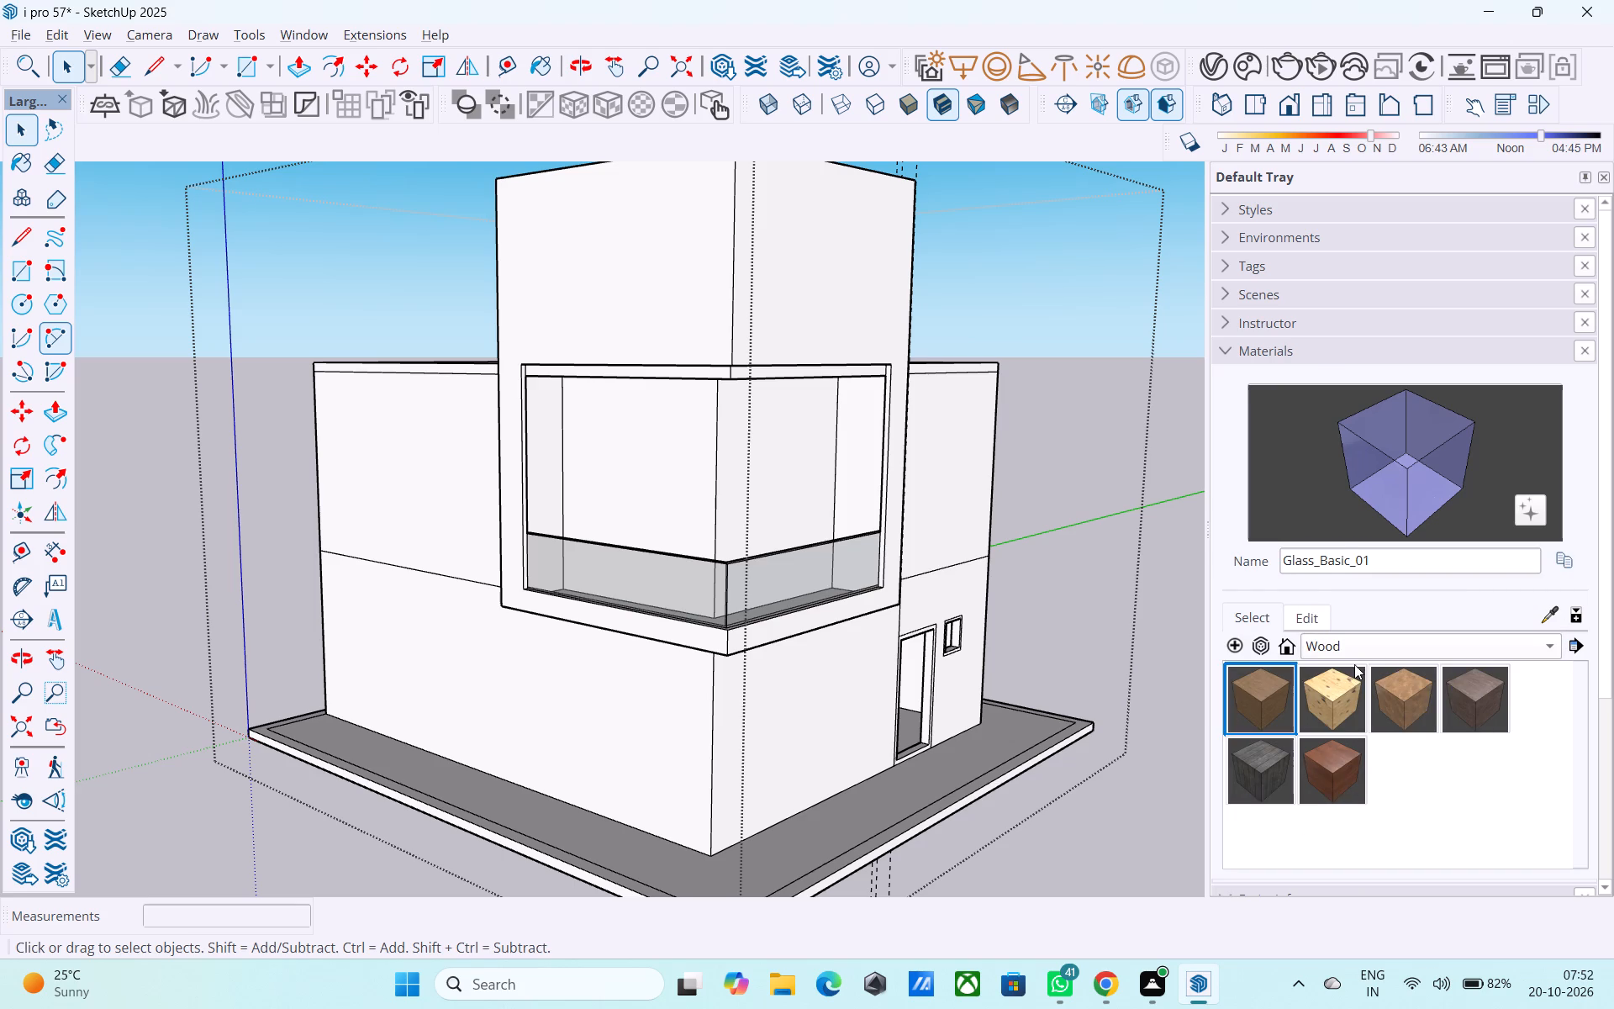
pyautogui.click(1358, 647)
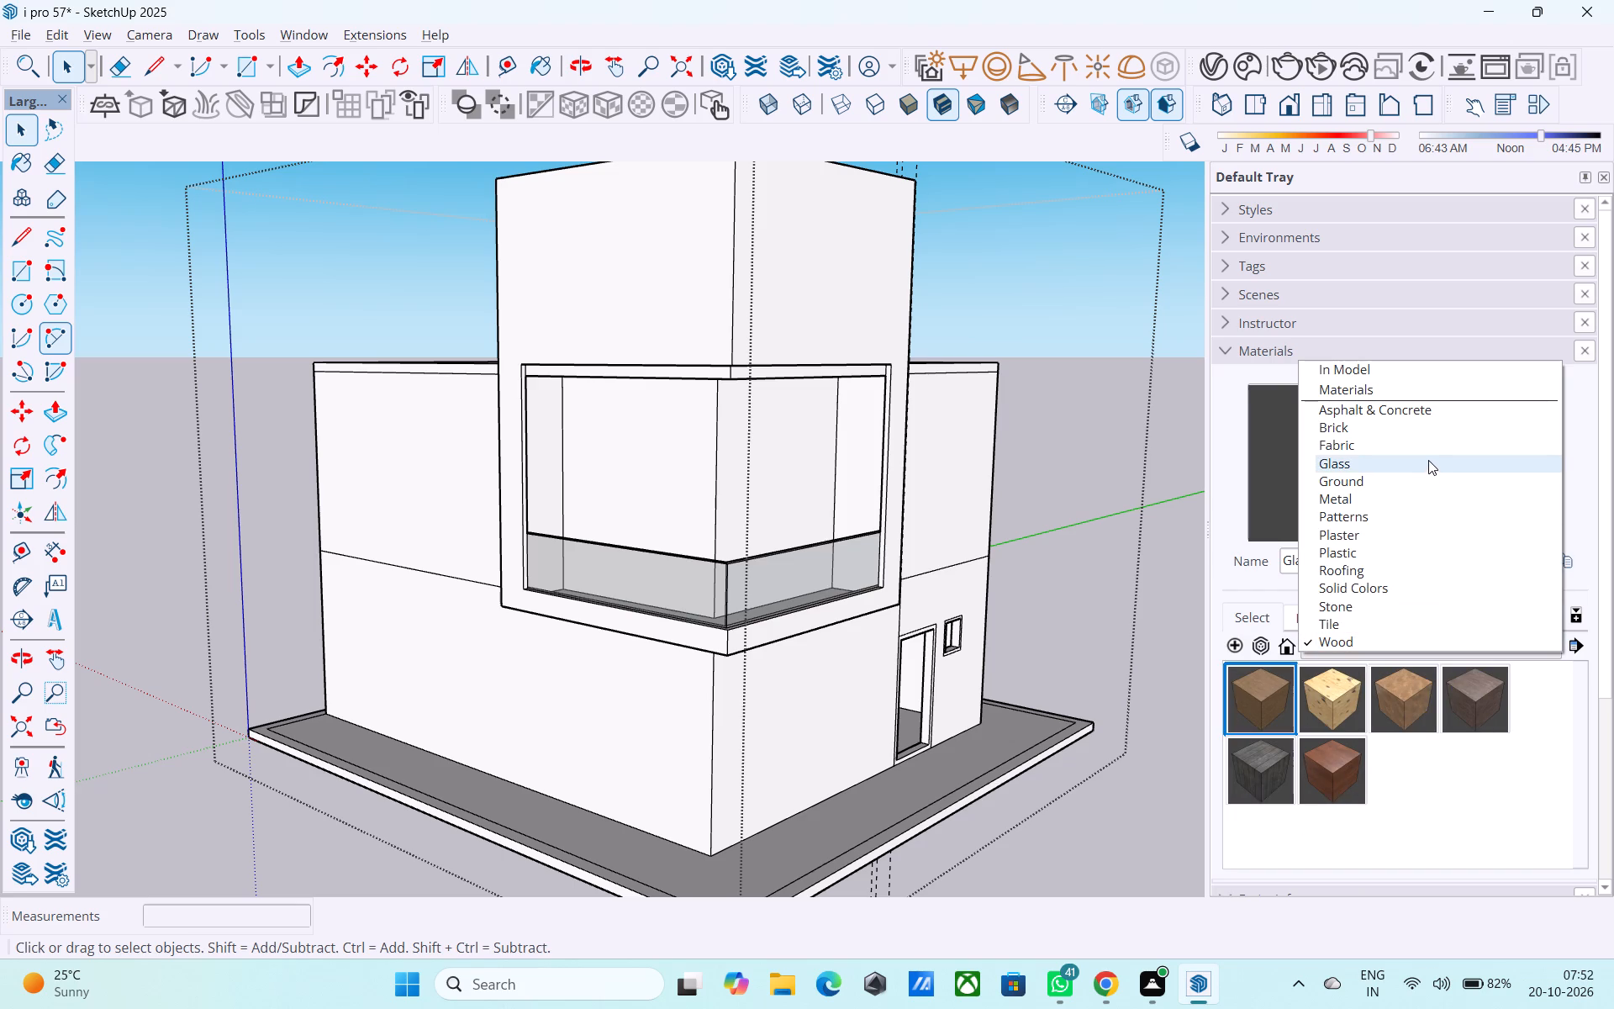
pyautogui.click(1406, 414)
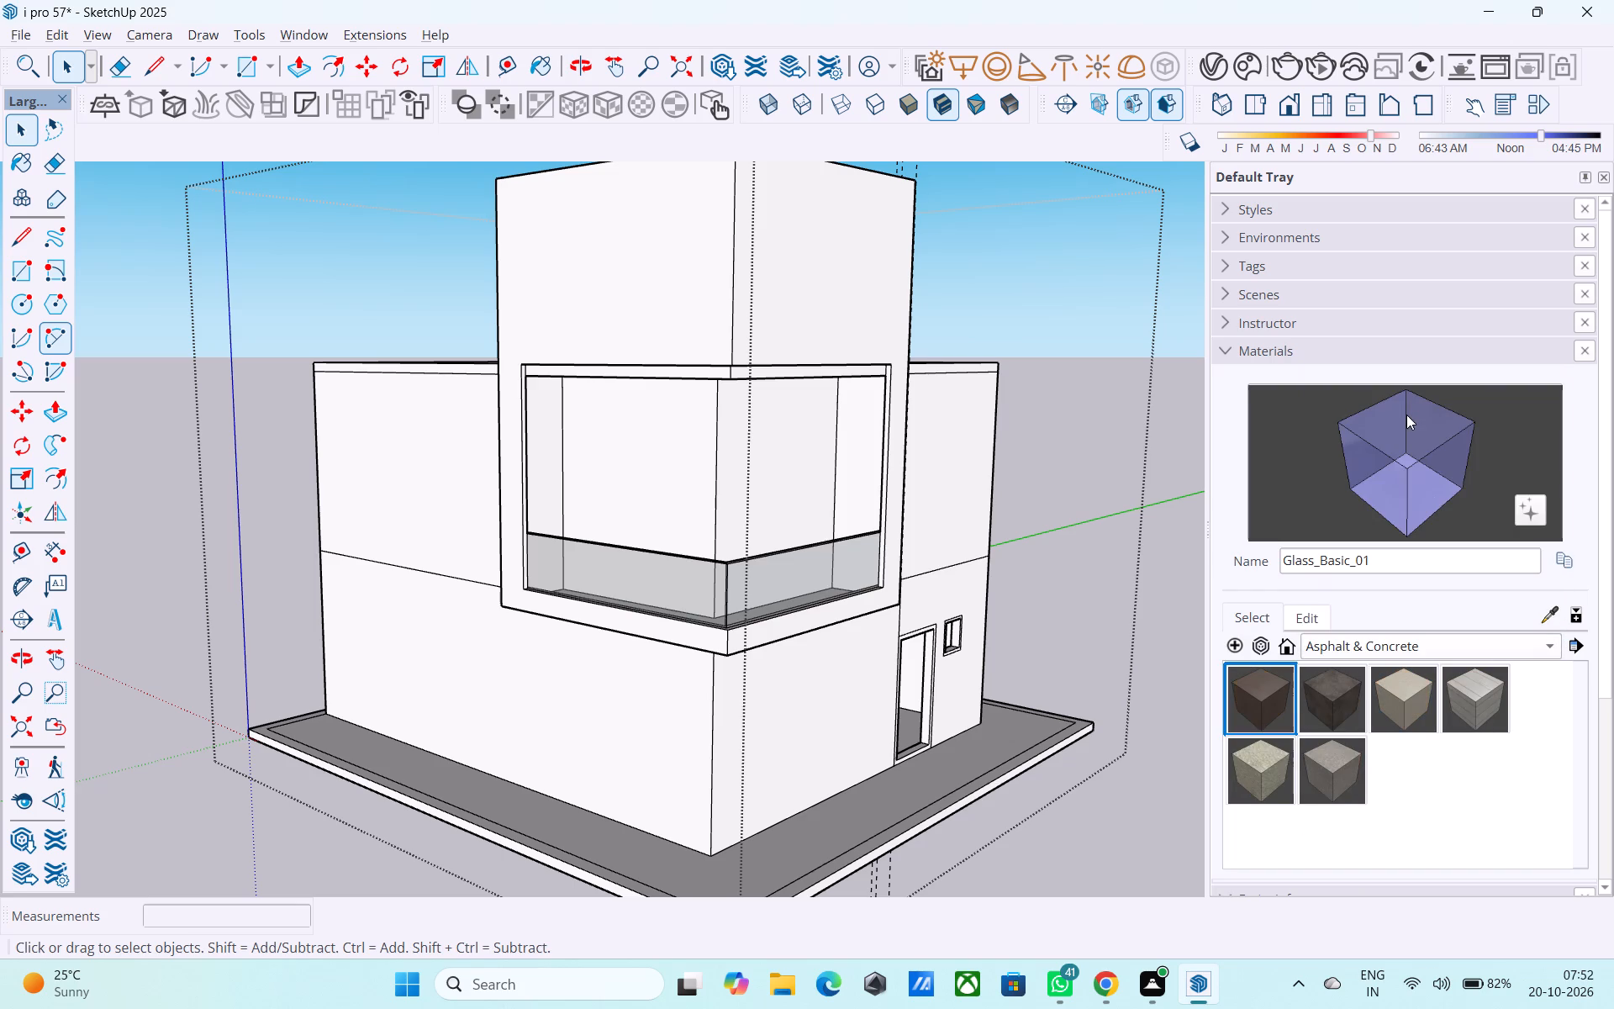
pyautogui.scroll(-1, 643, 942)
# Paint the upper corner volume's two outer faces with Wood_Planks_01_1K from the Wood collection.
pyautogui.click(1382, 649)
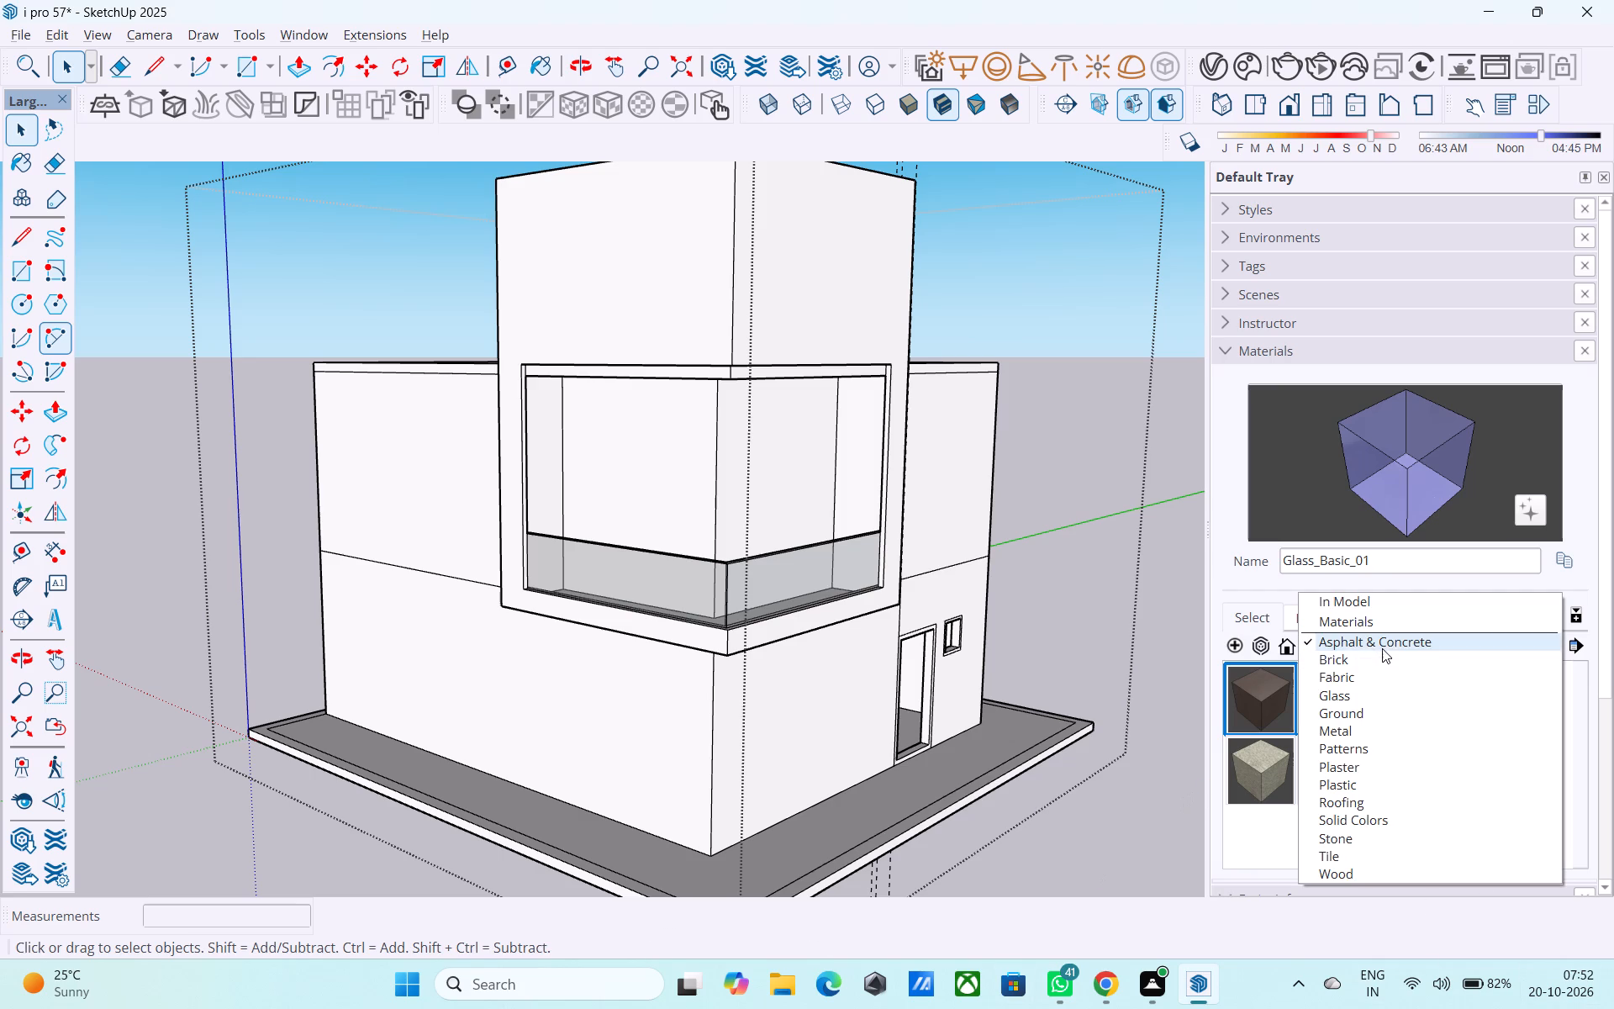
pyautogui.click(1345, 868)
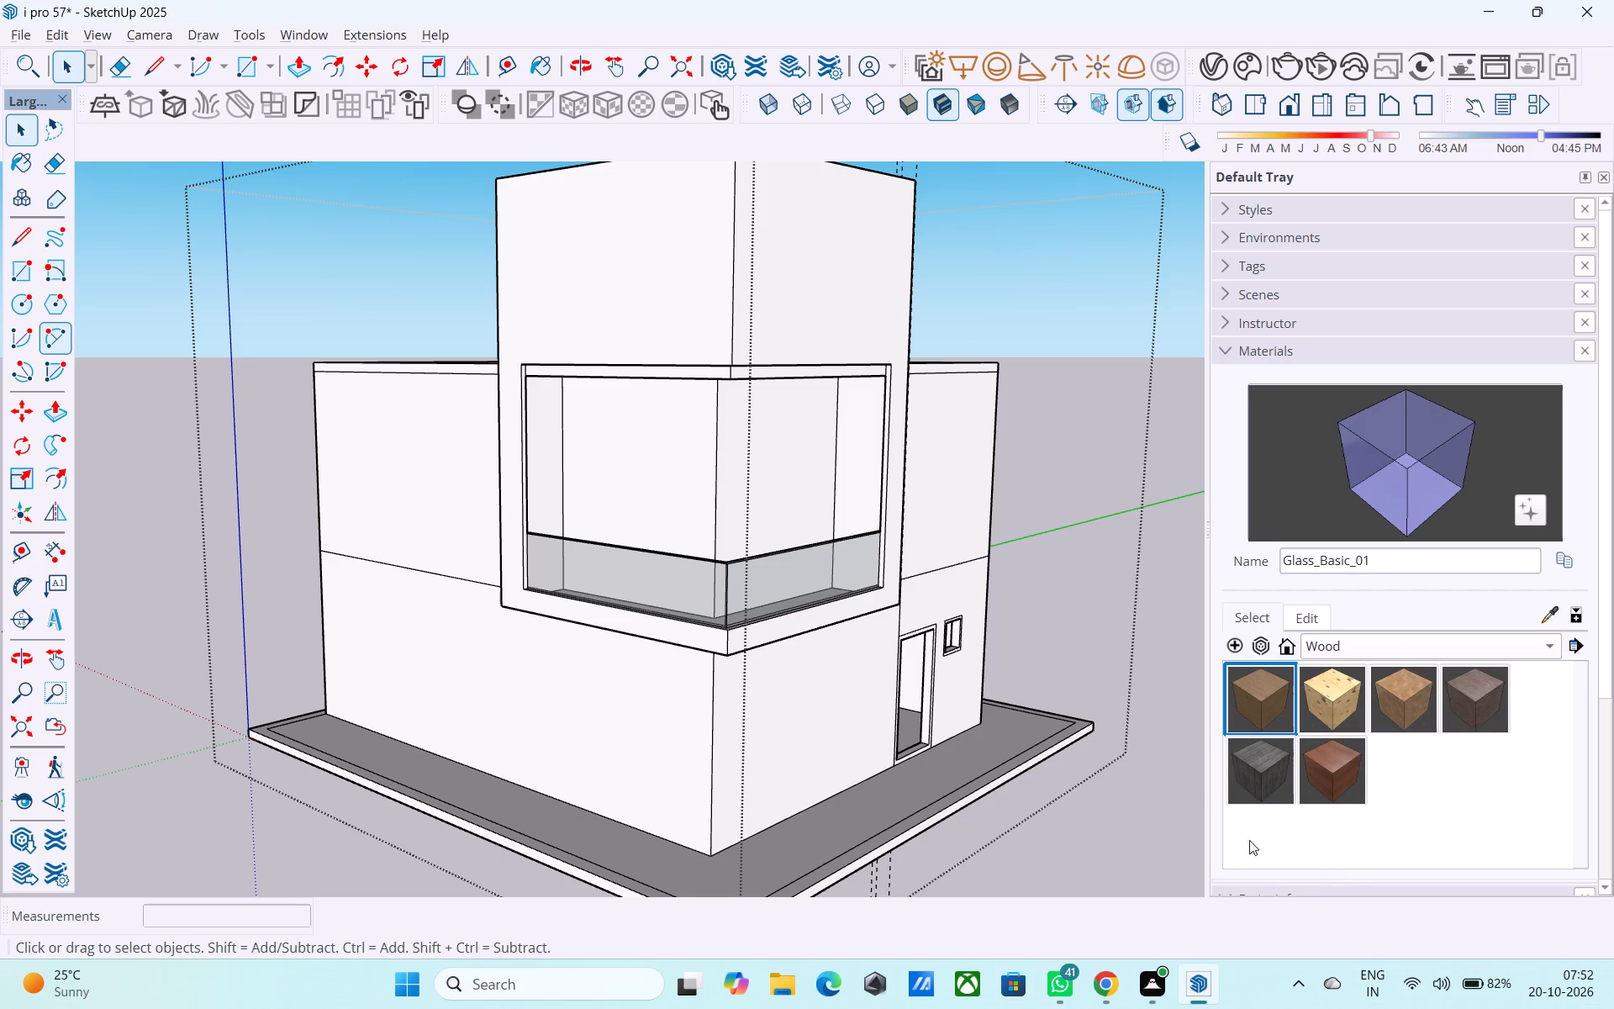
pyautogui.click(1259, 780)
pyautogui.click(1258, 778)
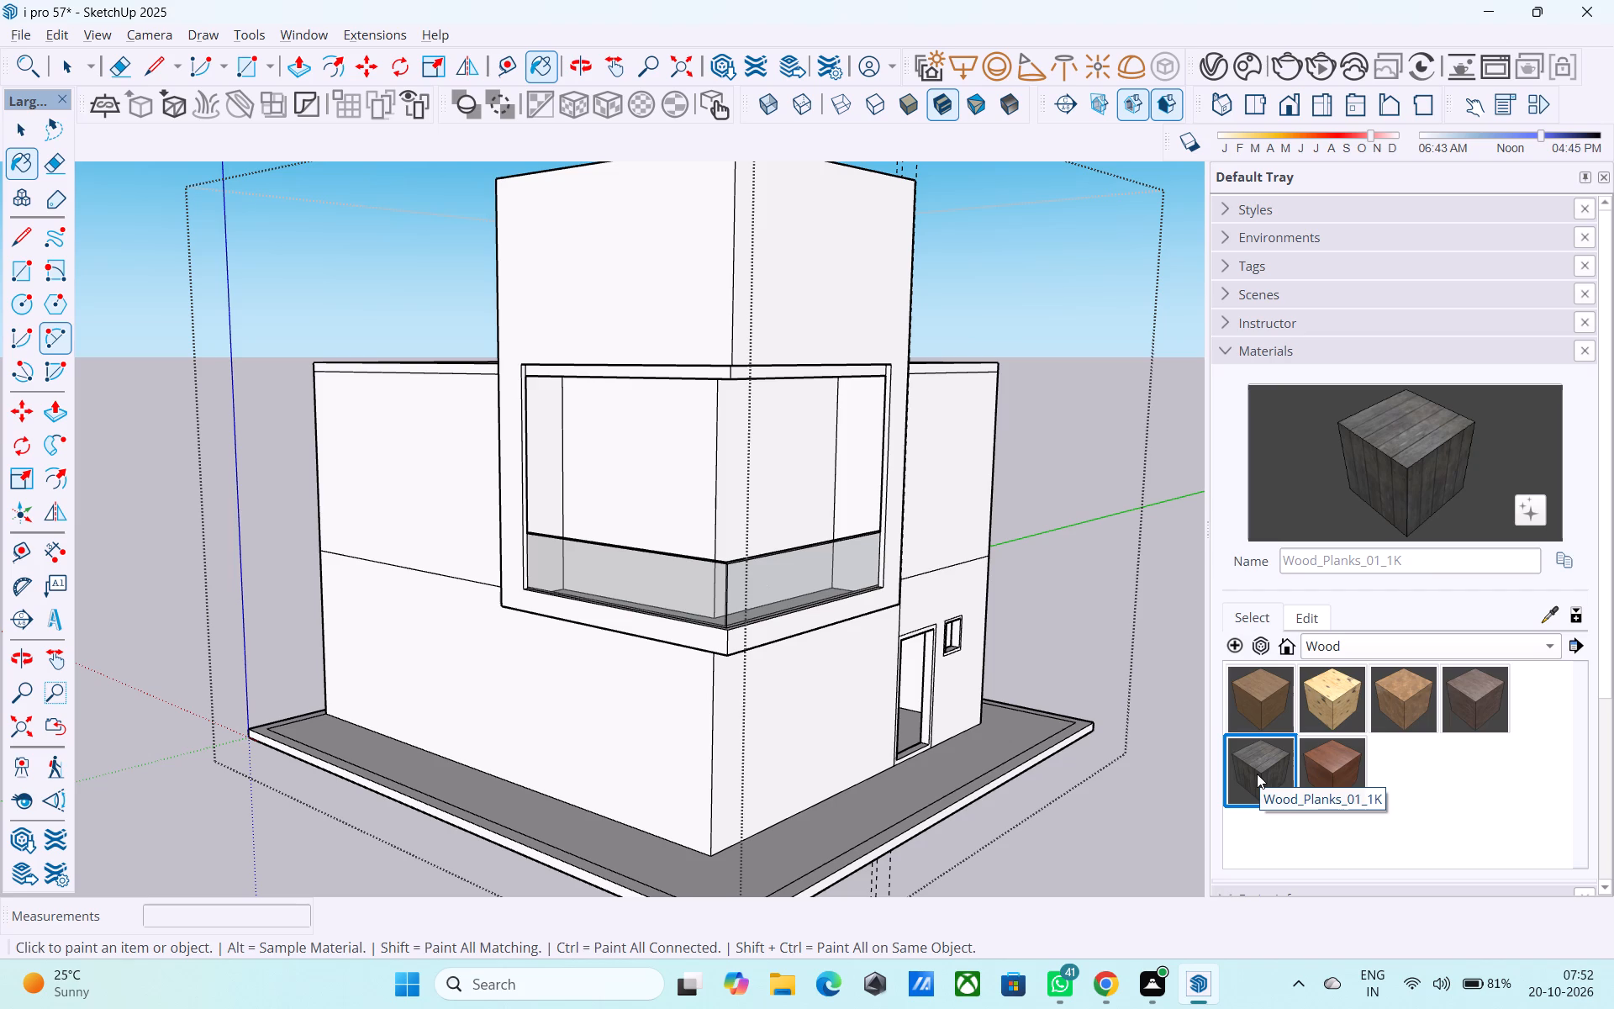
pyautogui.click(666, 298)
pyautogui.scroll(3, 745, 336)
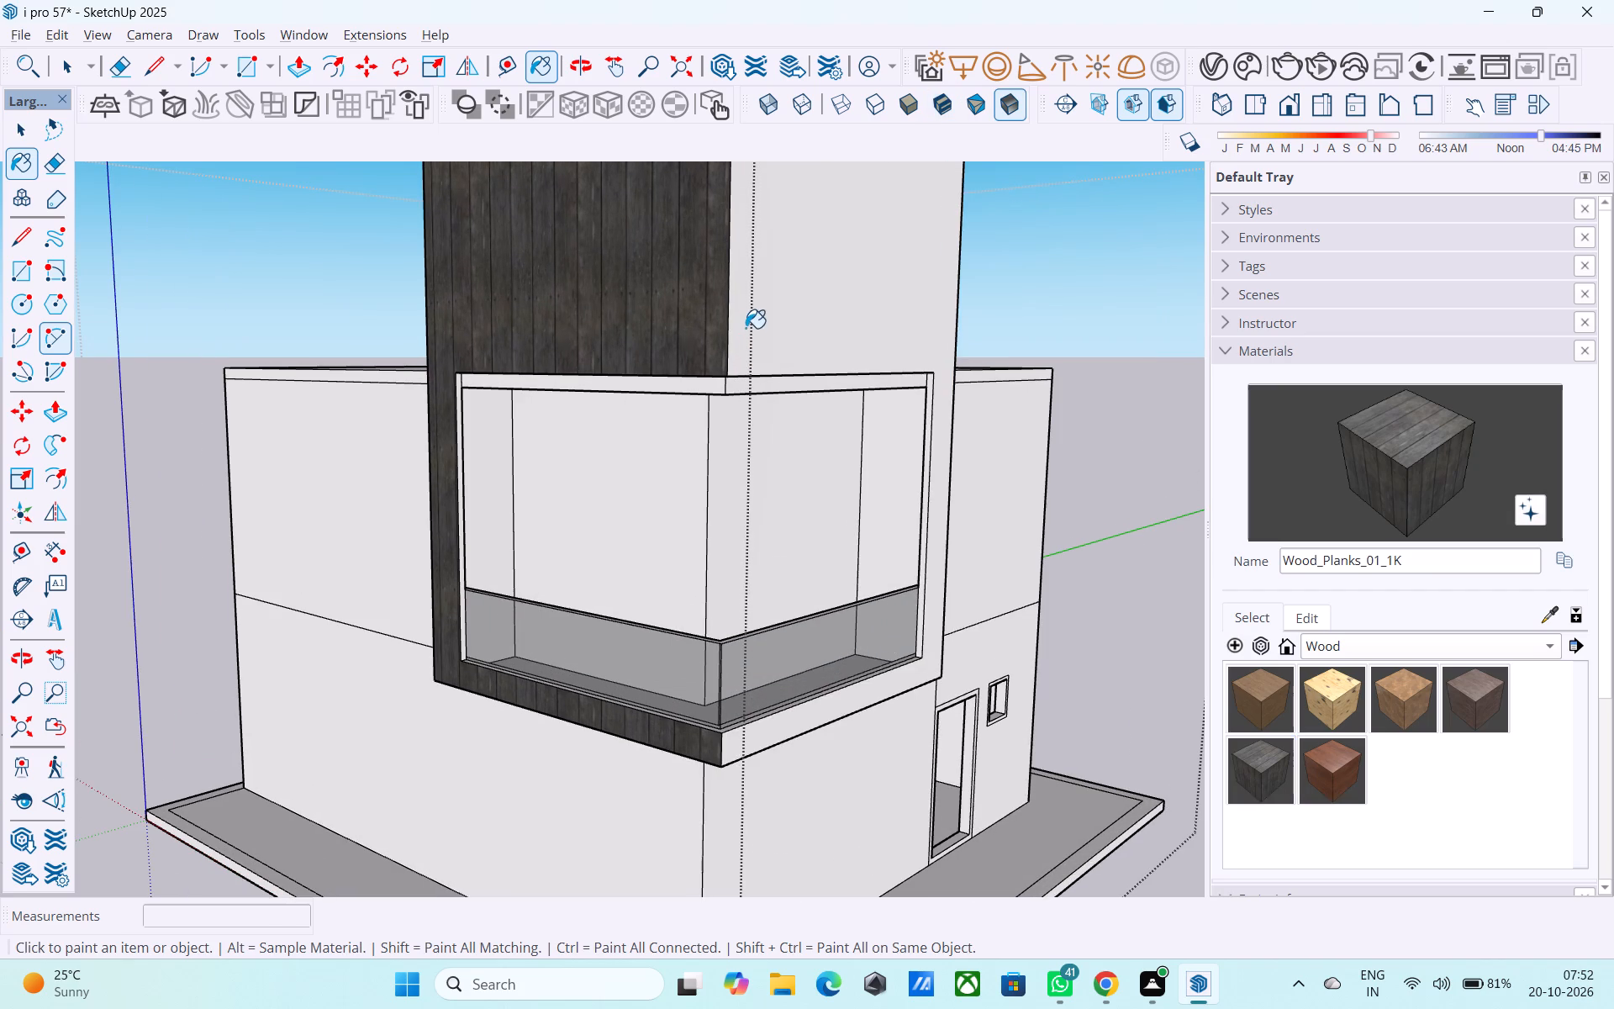
pyautogui.click(746, 328)
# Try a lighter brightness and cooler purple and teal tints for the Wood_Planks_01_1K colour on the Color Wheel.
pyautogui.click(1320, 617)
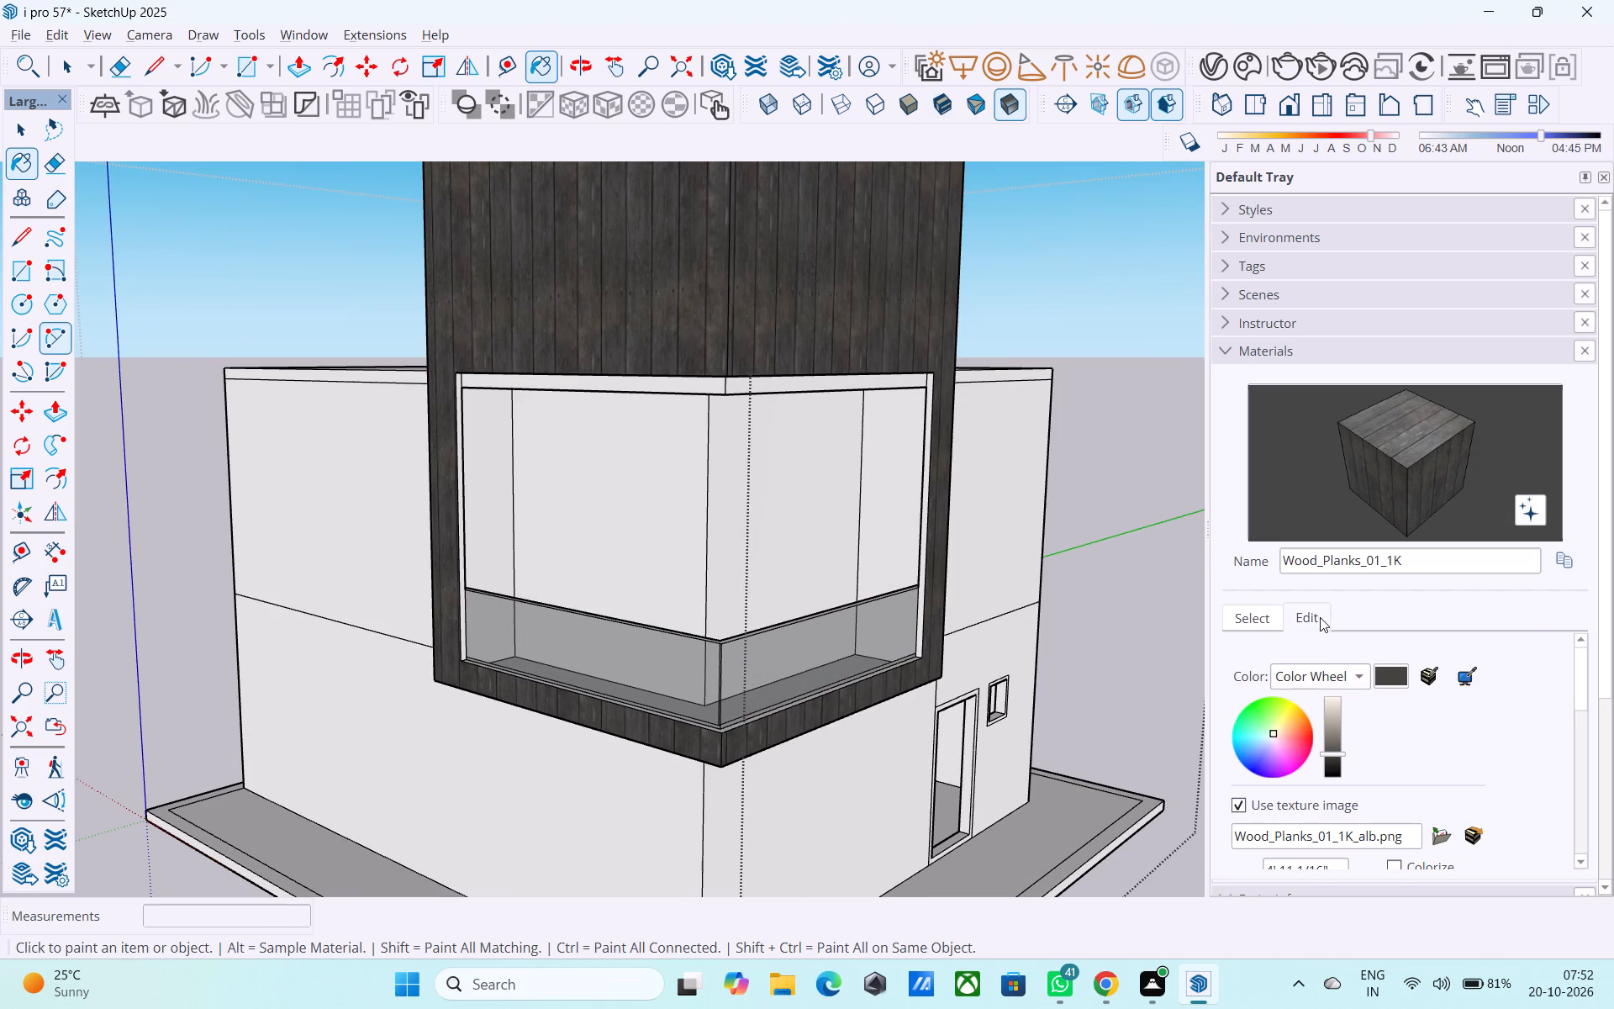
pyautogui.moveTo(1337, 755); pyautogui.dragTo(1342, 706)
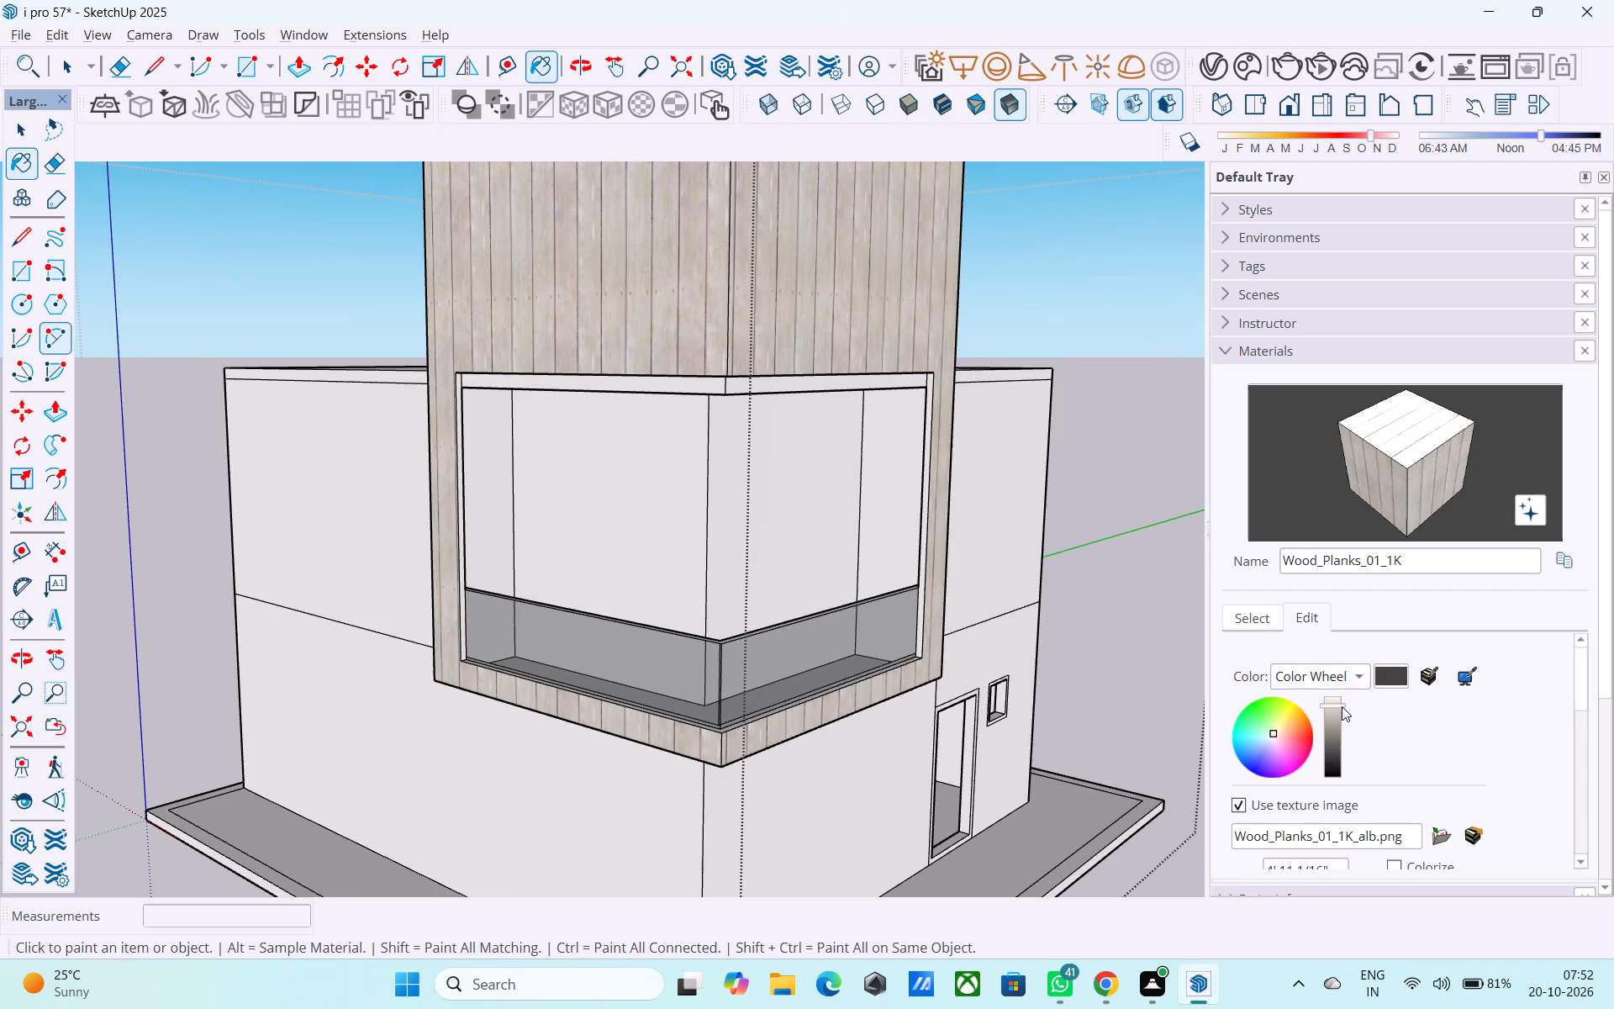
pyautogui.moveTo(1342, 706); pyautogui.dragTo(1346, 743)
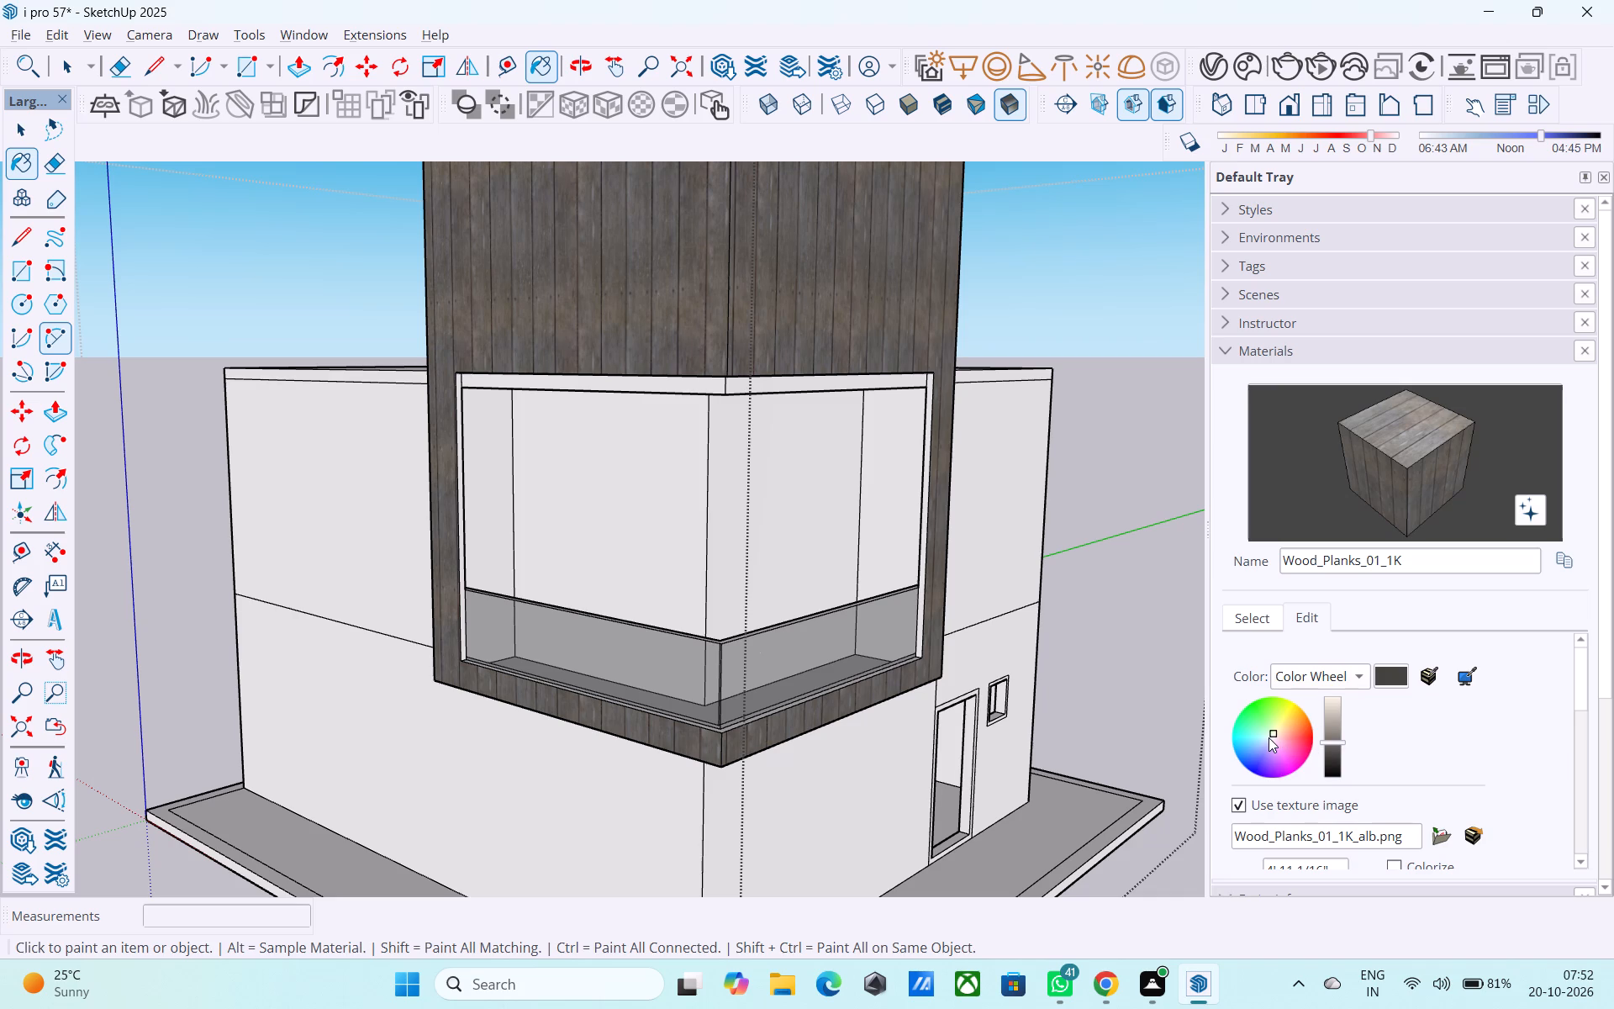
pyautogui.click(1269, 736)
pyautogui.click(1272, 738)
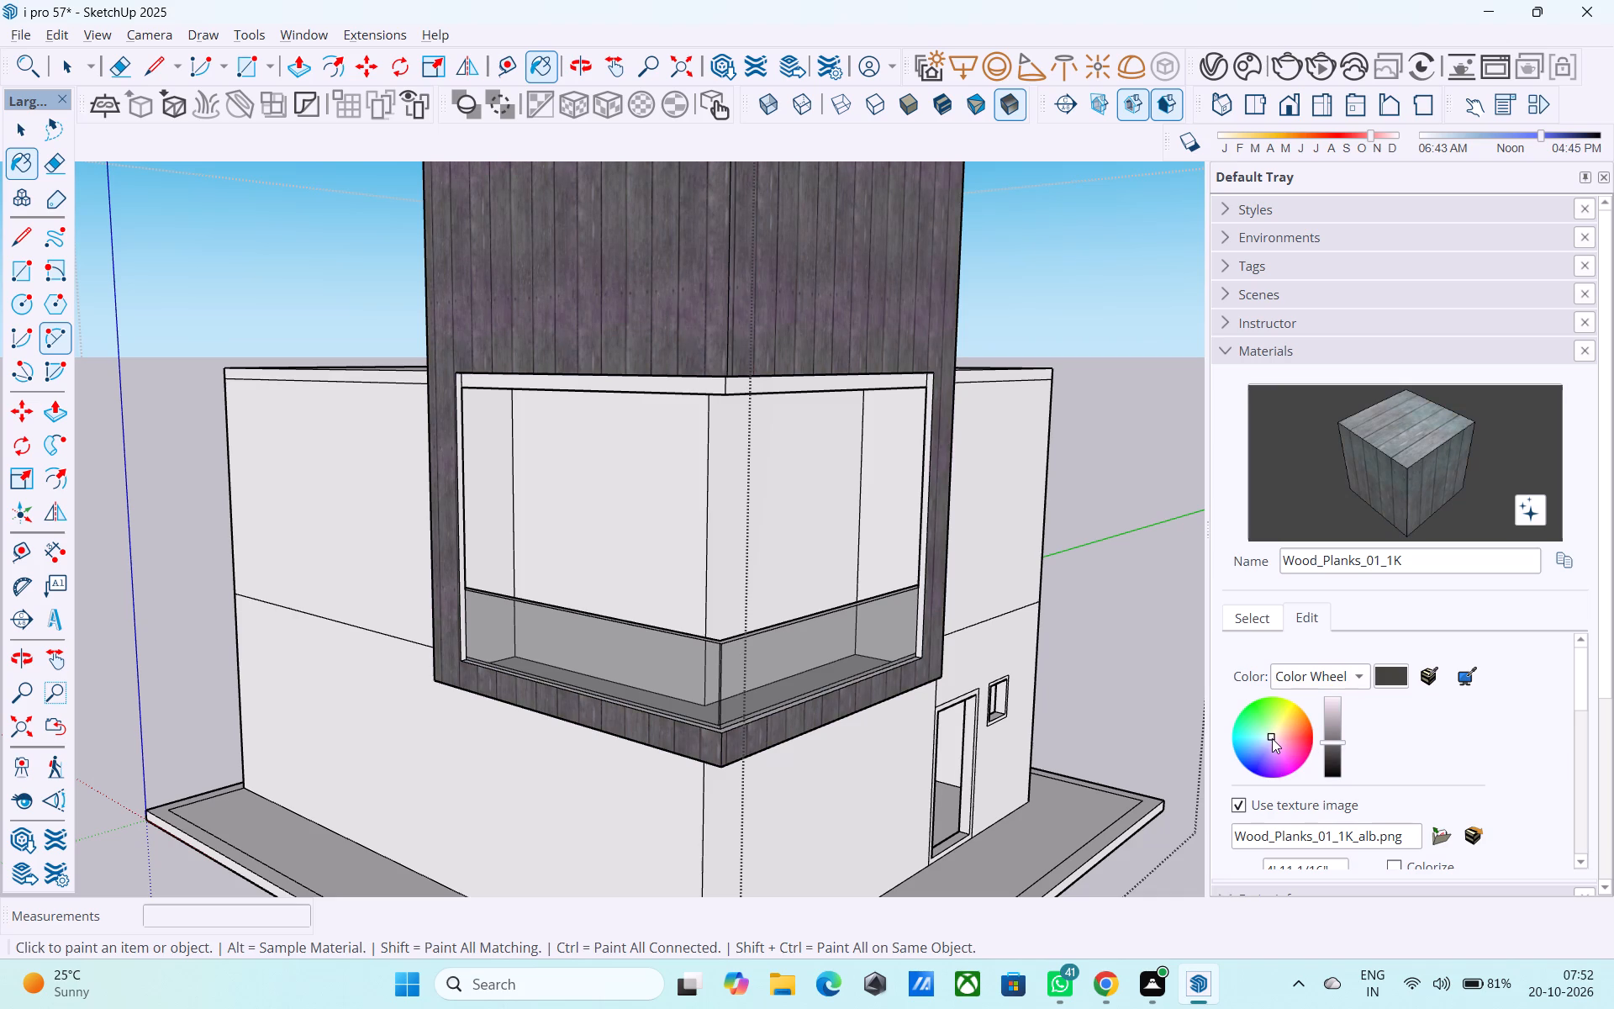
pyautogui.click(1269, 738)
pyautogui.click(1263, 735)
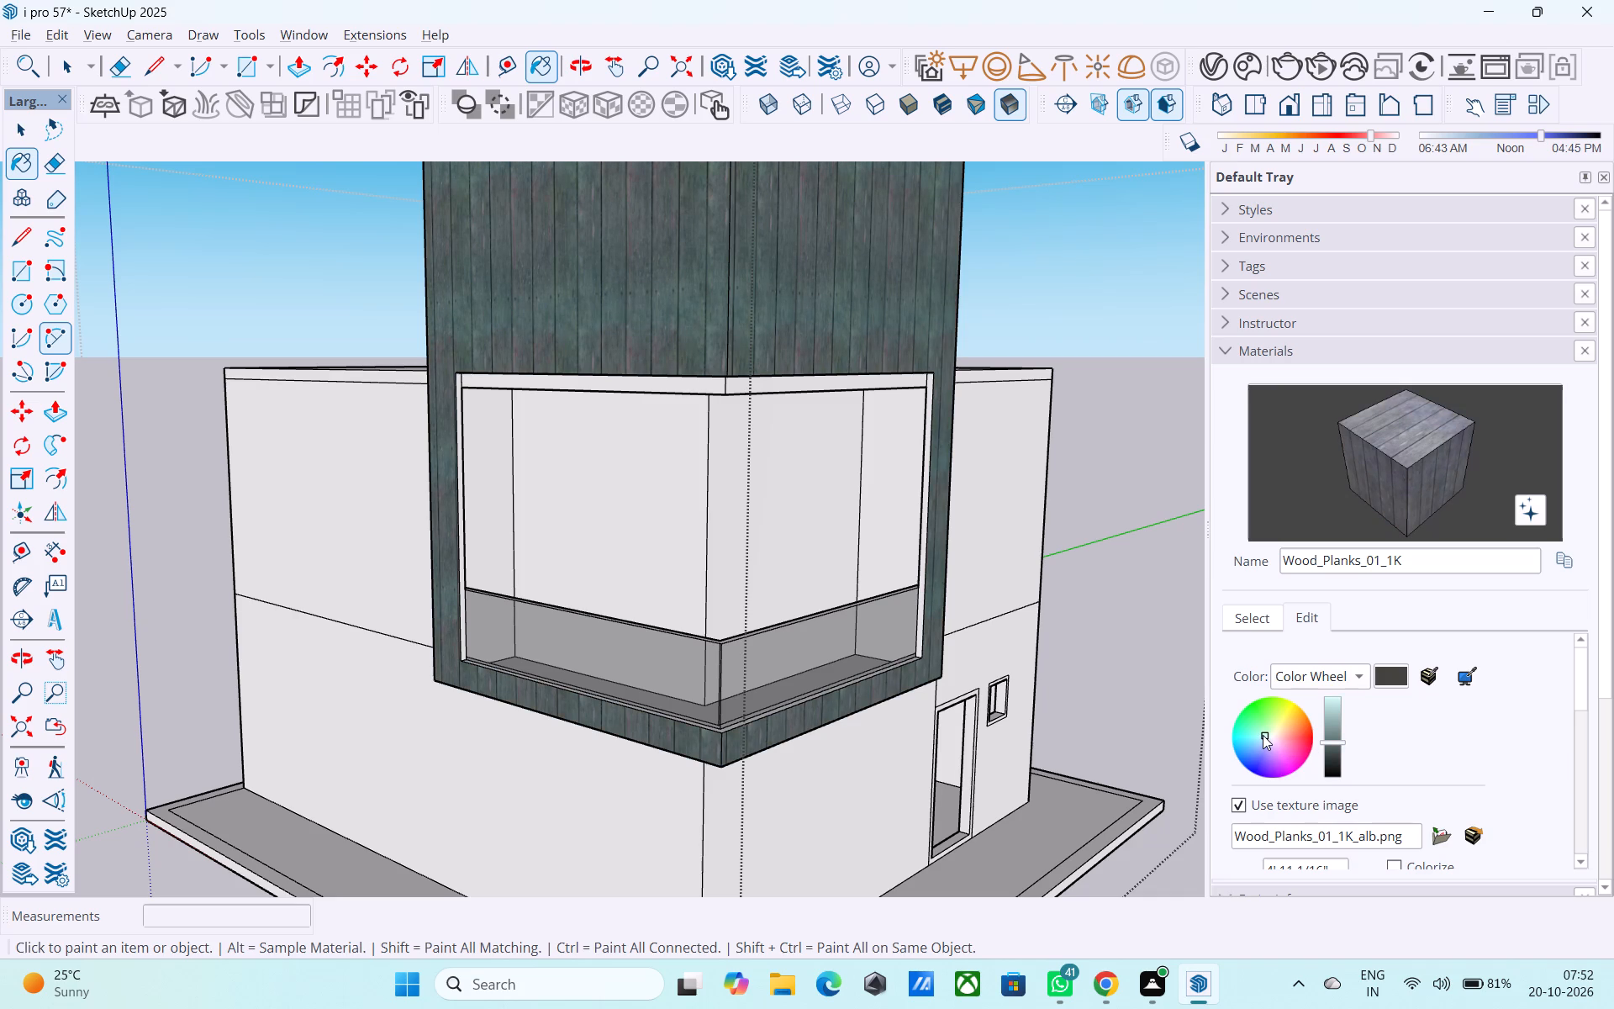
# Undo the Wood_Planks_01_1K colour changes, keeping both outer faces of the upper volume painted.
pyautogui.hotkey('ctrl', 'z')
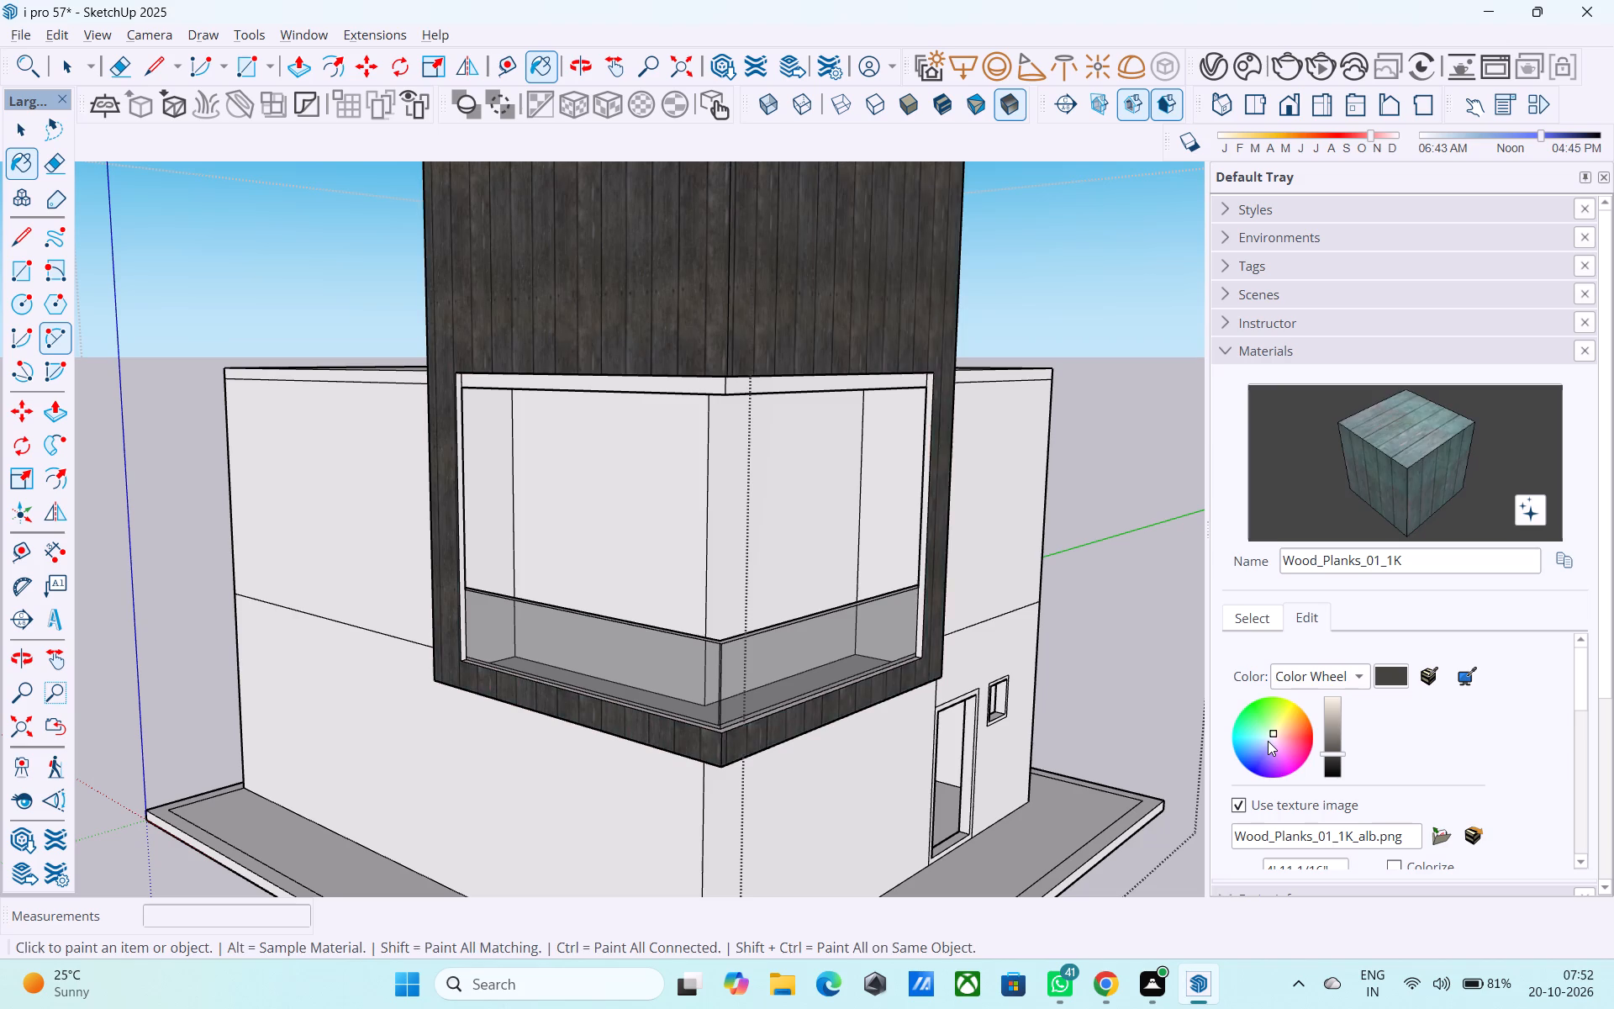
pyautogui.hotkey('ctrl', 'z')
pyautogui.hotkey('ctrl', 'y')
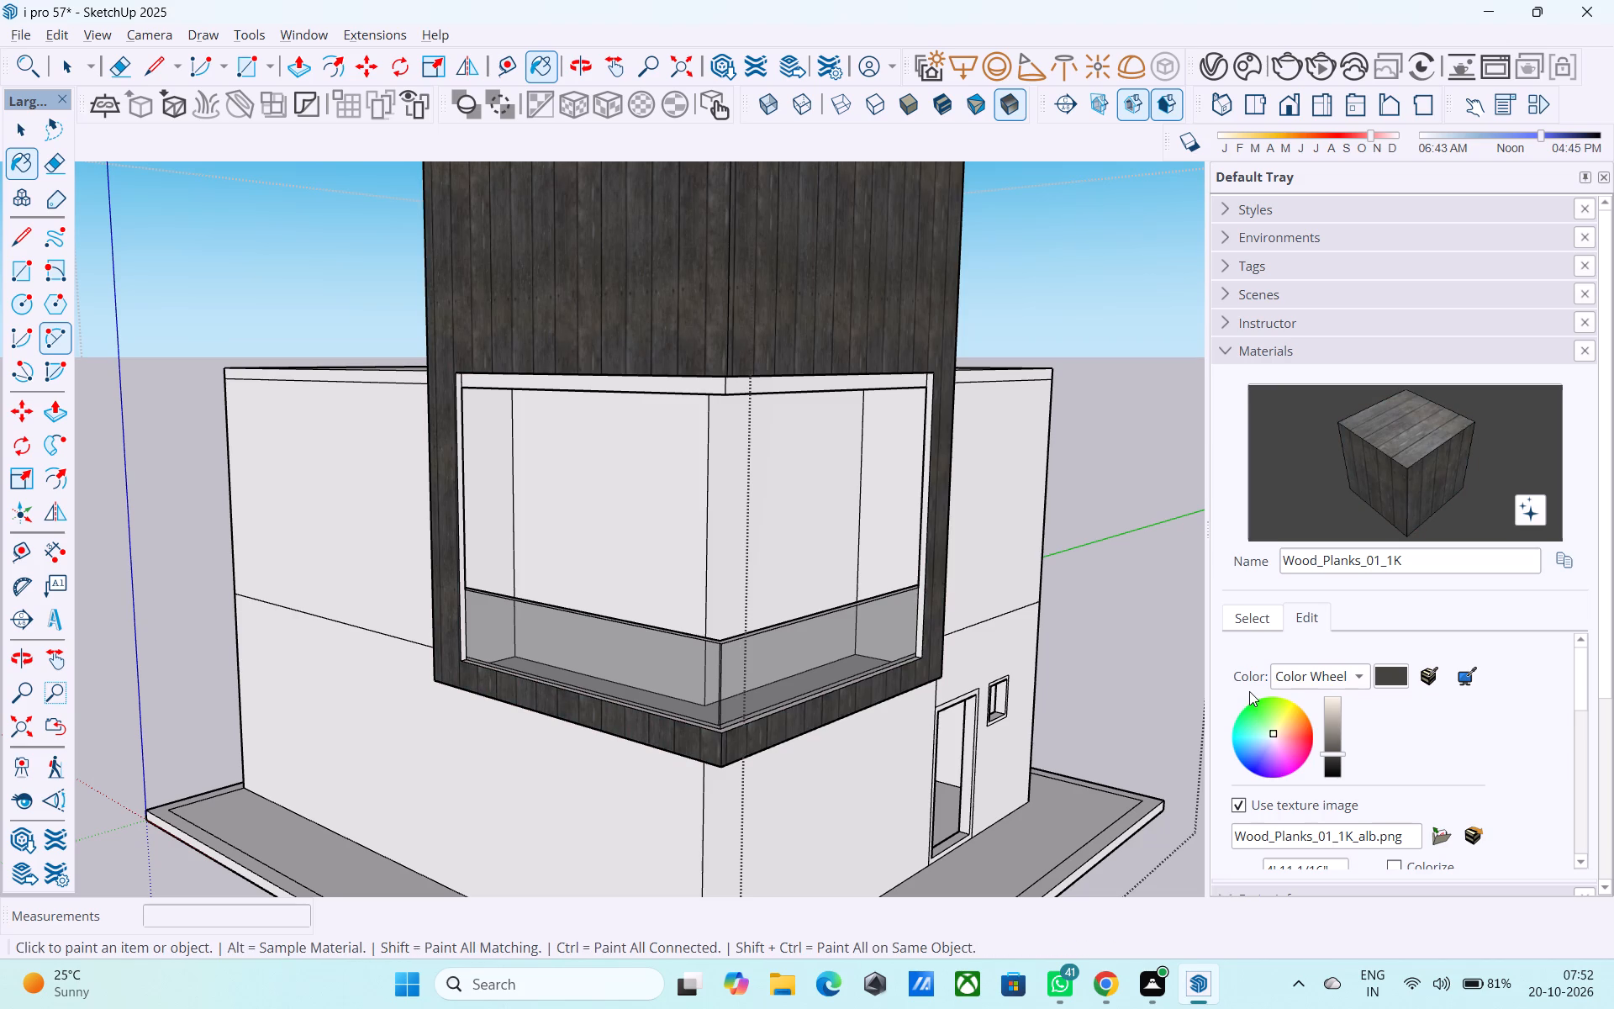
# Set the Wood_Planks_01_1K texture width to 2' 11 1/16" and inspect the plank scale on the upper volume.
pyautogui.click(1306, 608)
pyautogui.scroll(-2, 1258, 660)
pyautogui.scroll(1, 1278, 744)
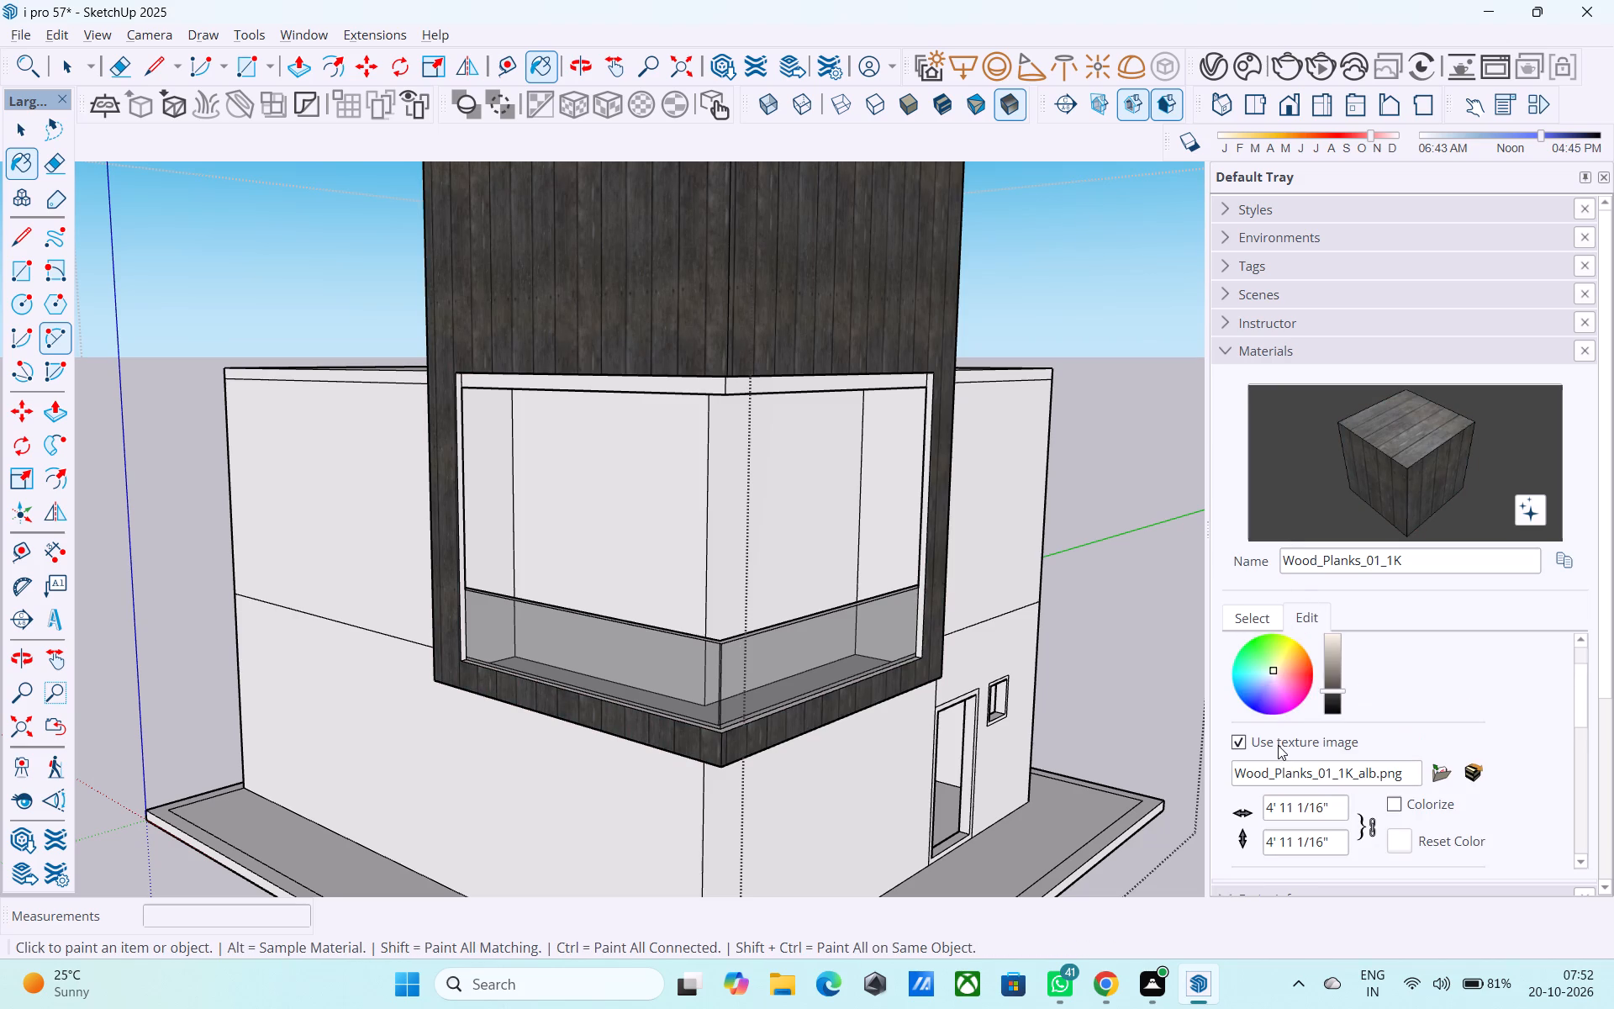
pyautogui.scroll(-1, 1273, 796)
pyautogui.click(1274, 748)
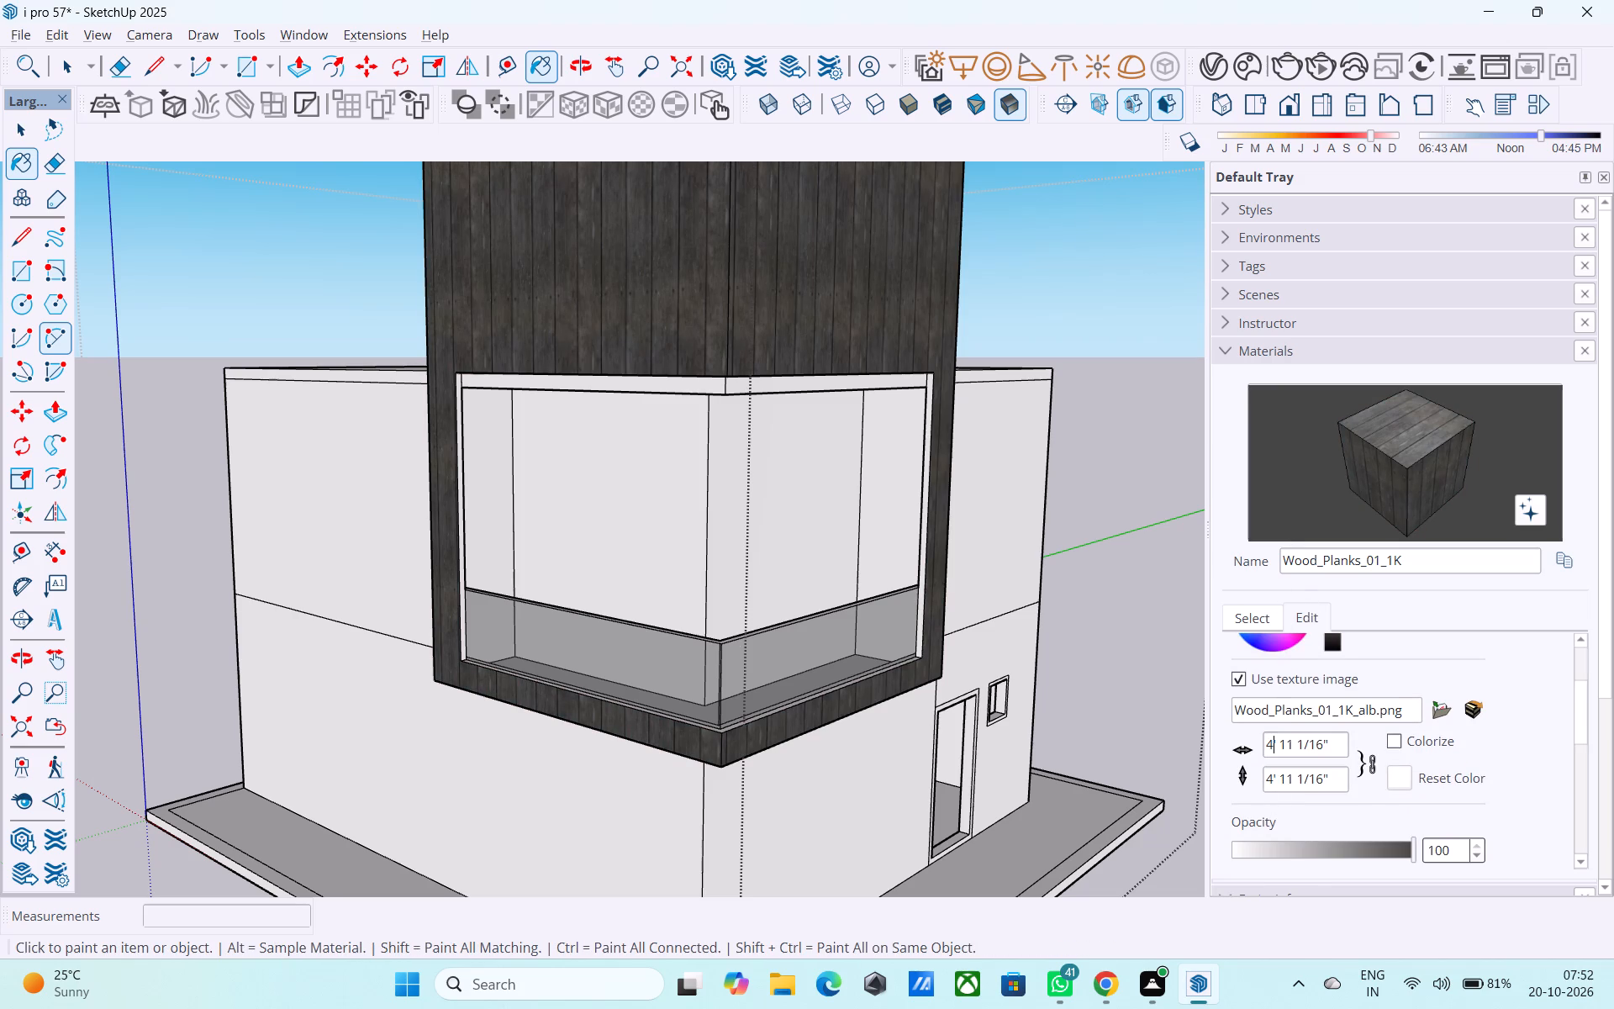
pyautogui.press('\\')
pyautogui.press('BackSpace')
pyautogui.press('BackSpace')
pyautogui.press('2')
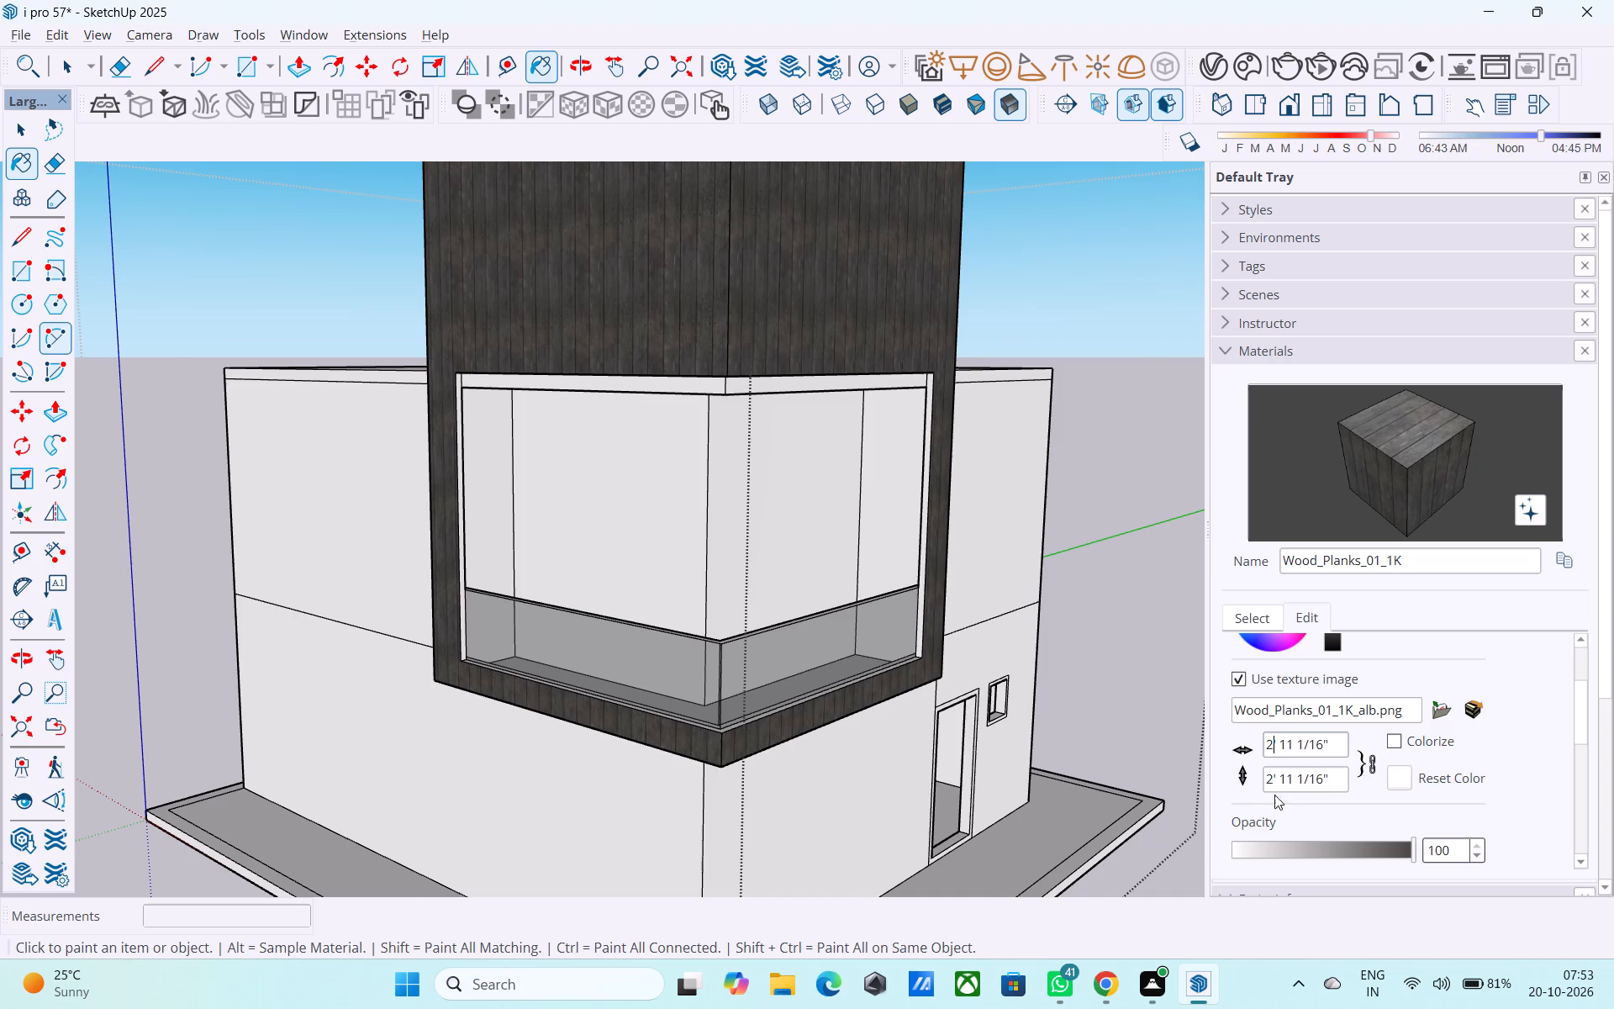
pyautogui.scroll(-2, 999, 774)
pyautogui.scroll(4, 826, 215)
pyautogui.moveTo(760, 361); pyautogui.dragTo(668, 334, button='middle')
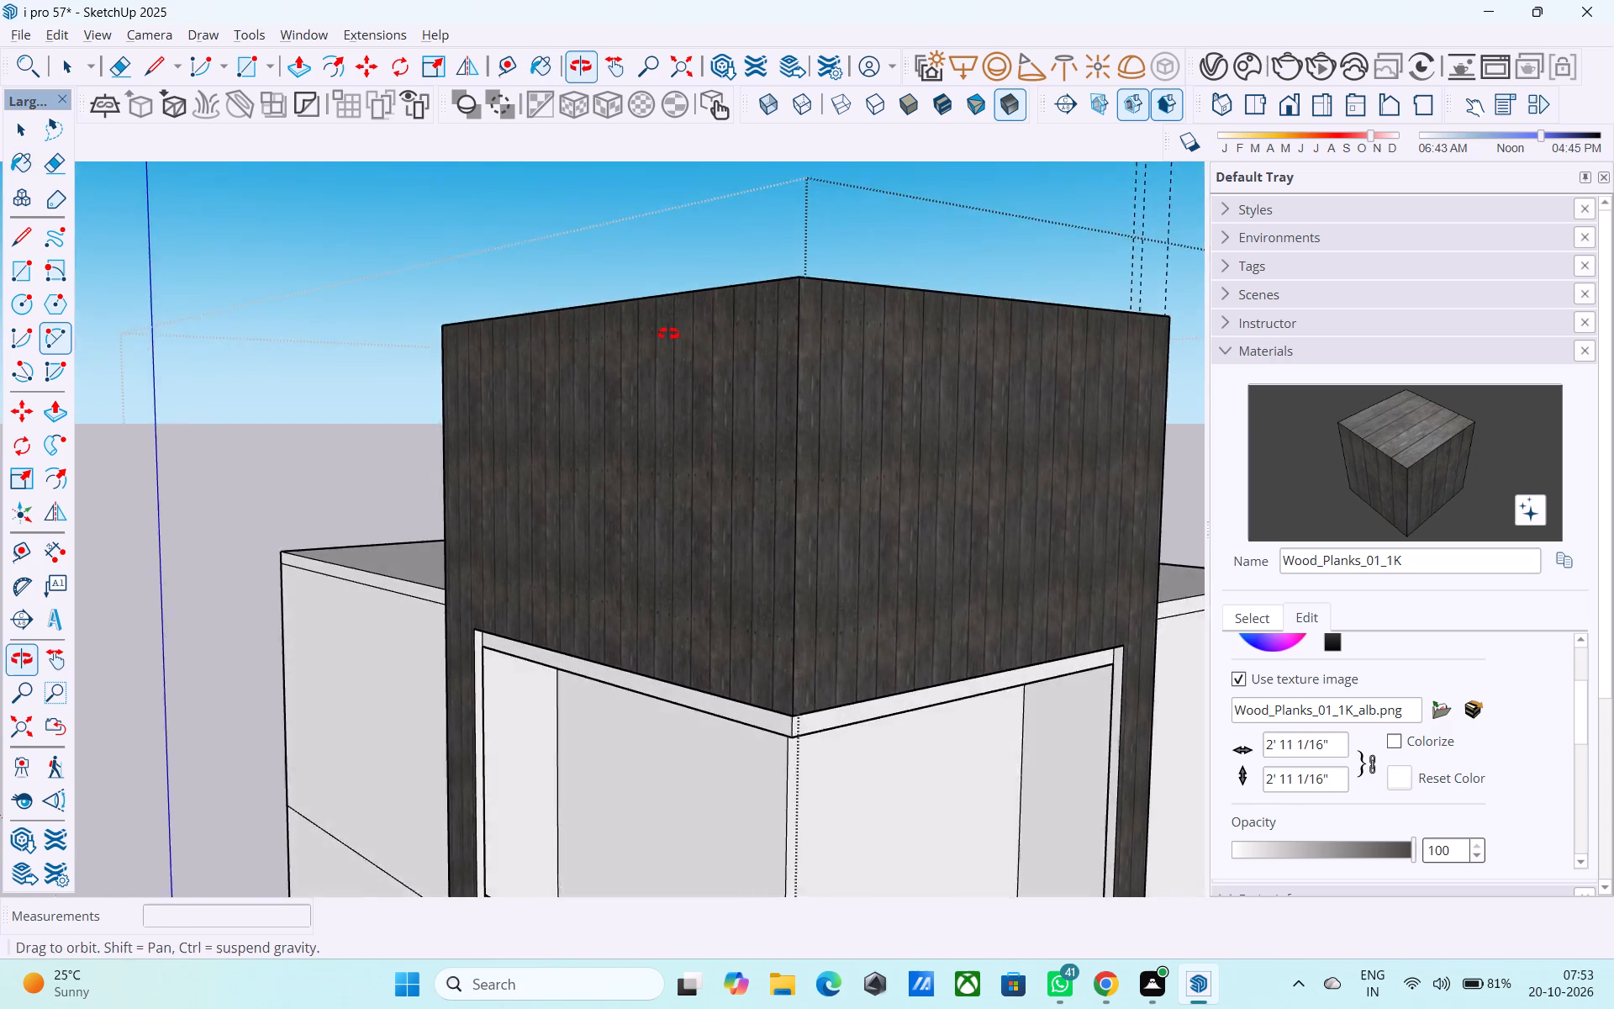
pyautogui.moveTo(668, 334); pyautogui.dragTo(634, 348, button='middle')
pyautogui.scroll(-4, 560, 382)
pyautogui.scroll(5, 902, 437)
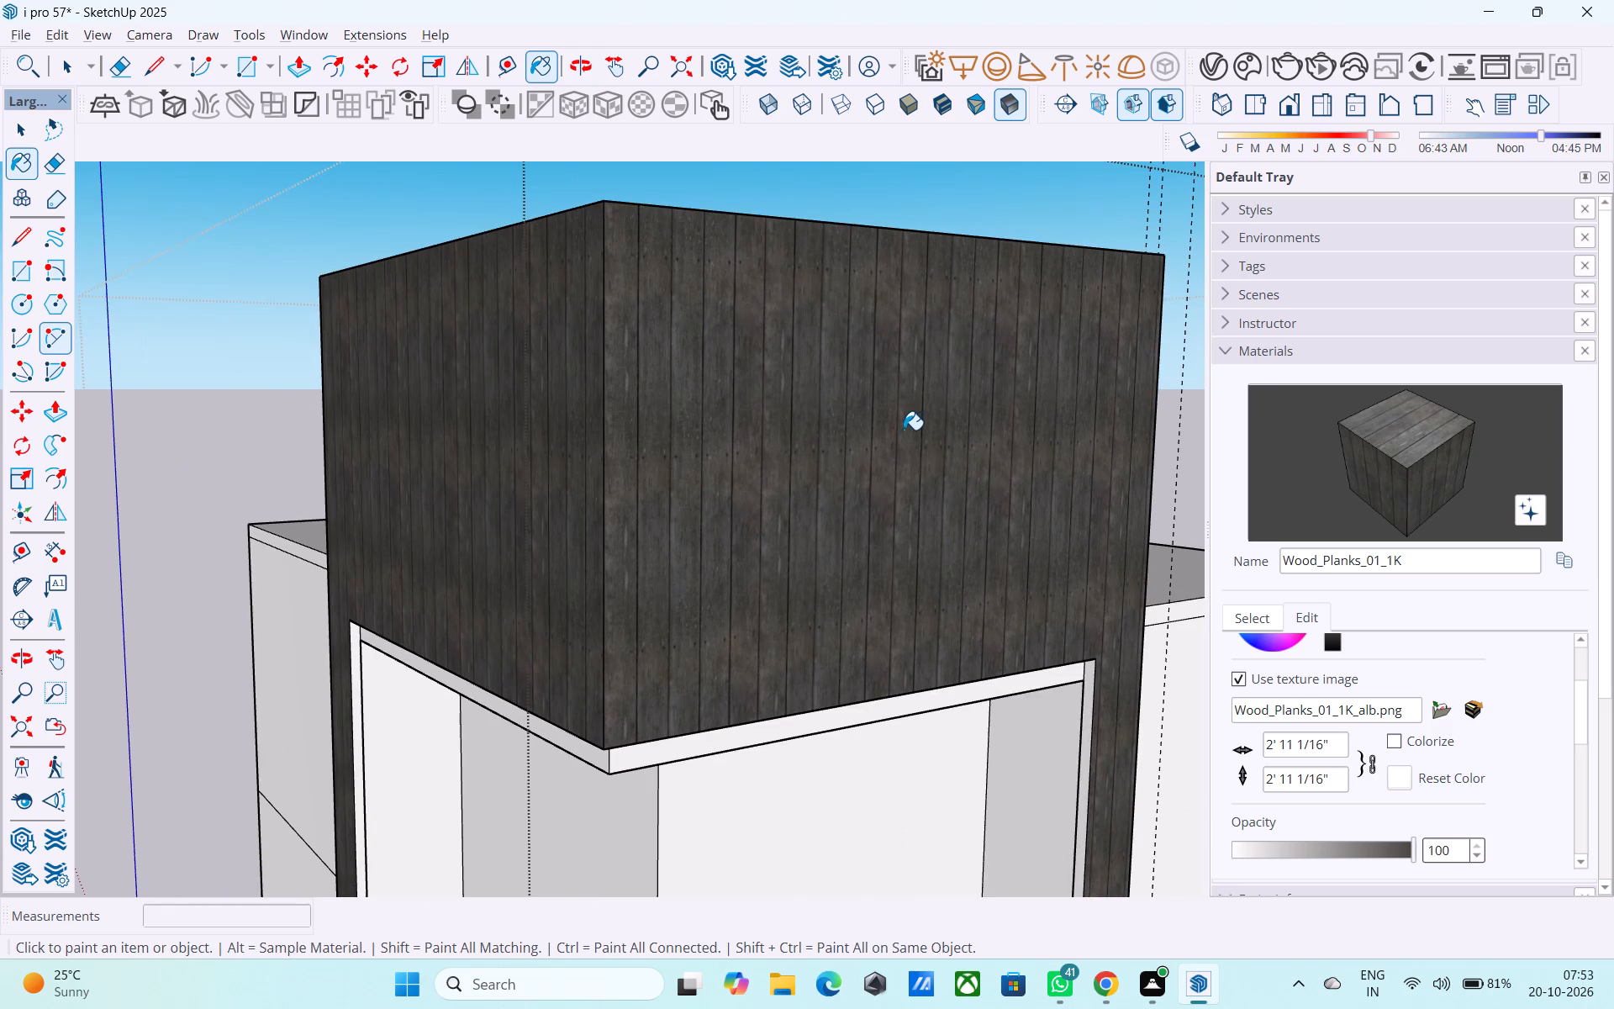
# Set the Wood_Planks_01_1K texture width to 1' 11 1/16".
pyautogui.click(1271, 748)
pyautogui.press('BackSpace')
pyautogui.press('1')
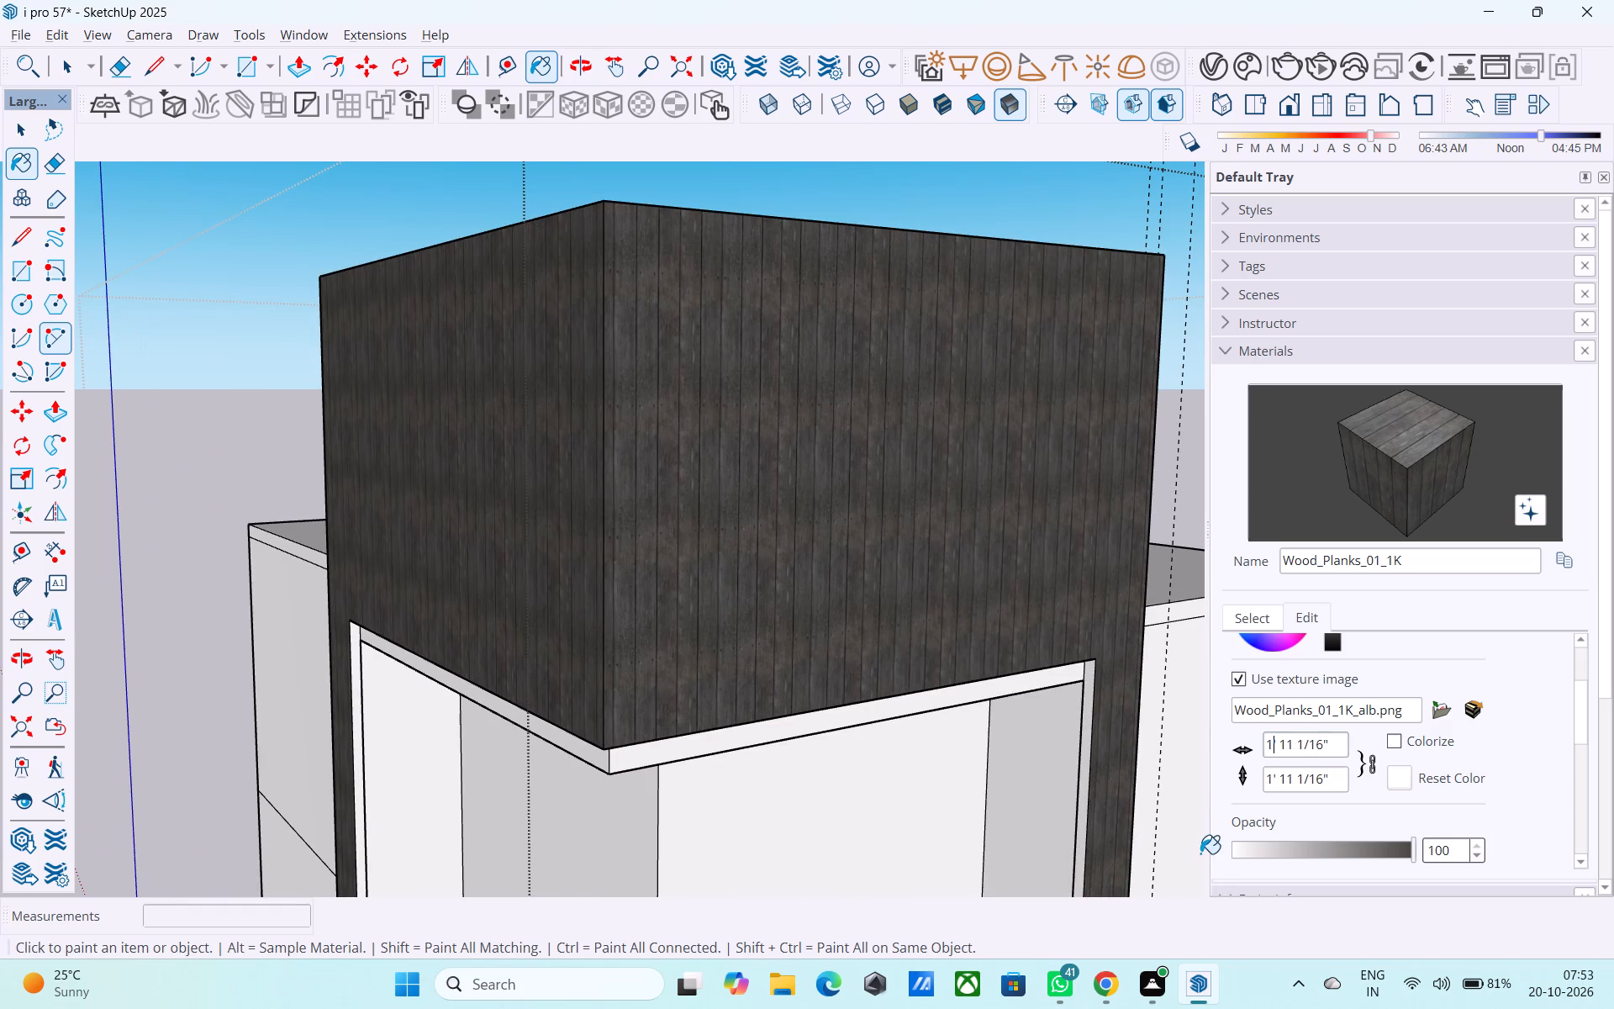
# Set the Wood_Planks_01_1K texture width to 11 1/16".
pyautogui.press('BackSpace')
pyautogui.press('0')
pyautogui.press('.')
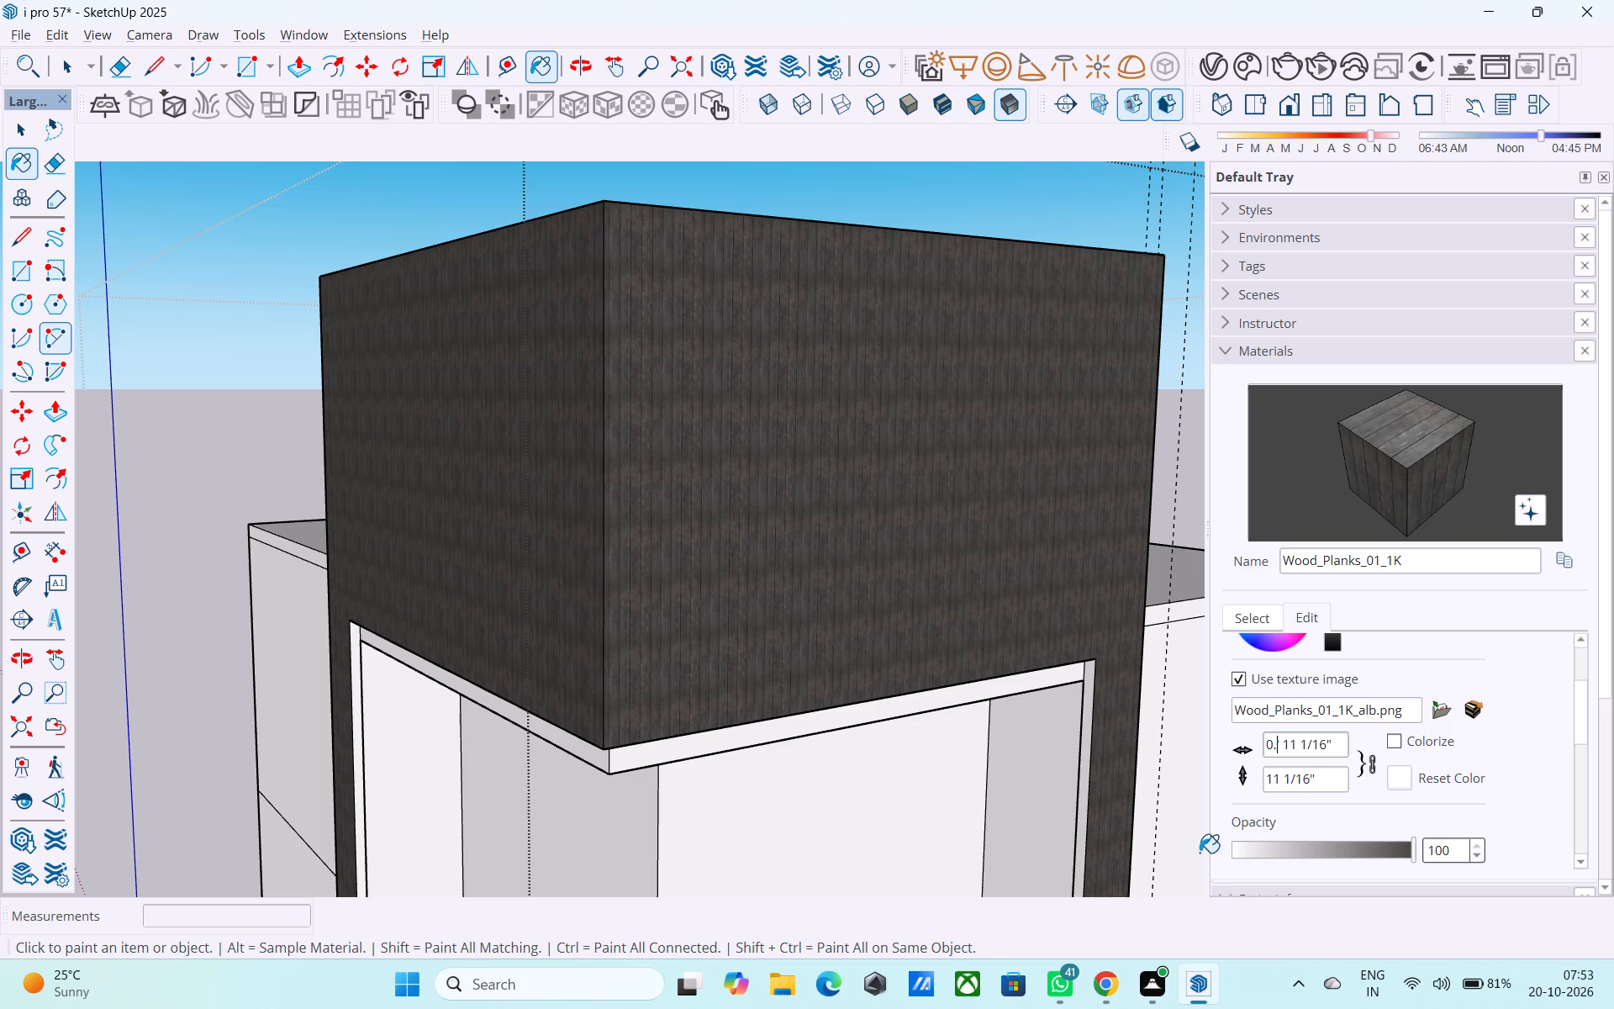
pyautogui.press('5')
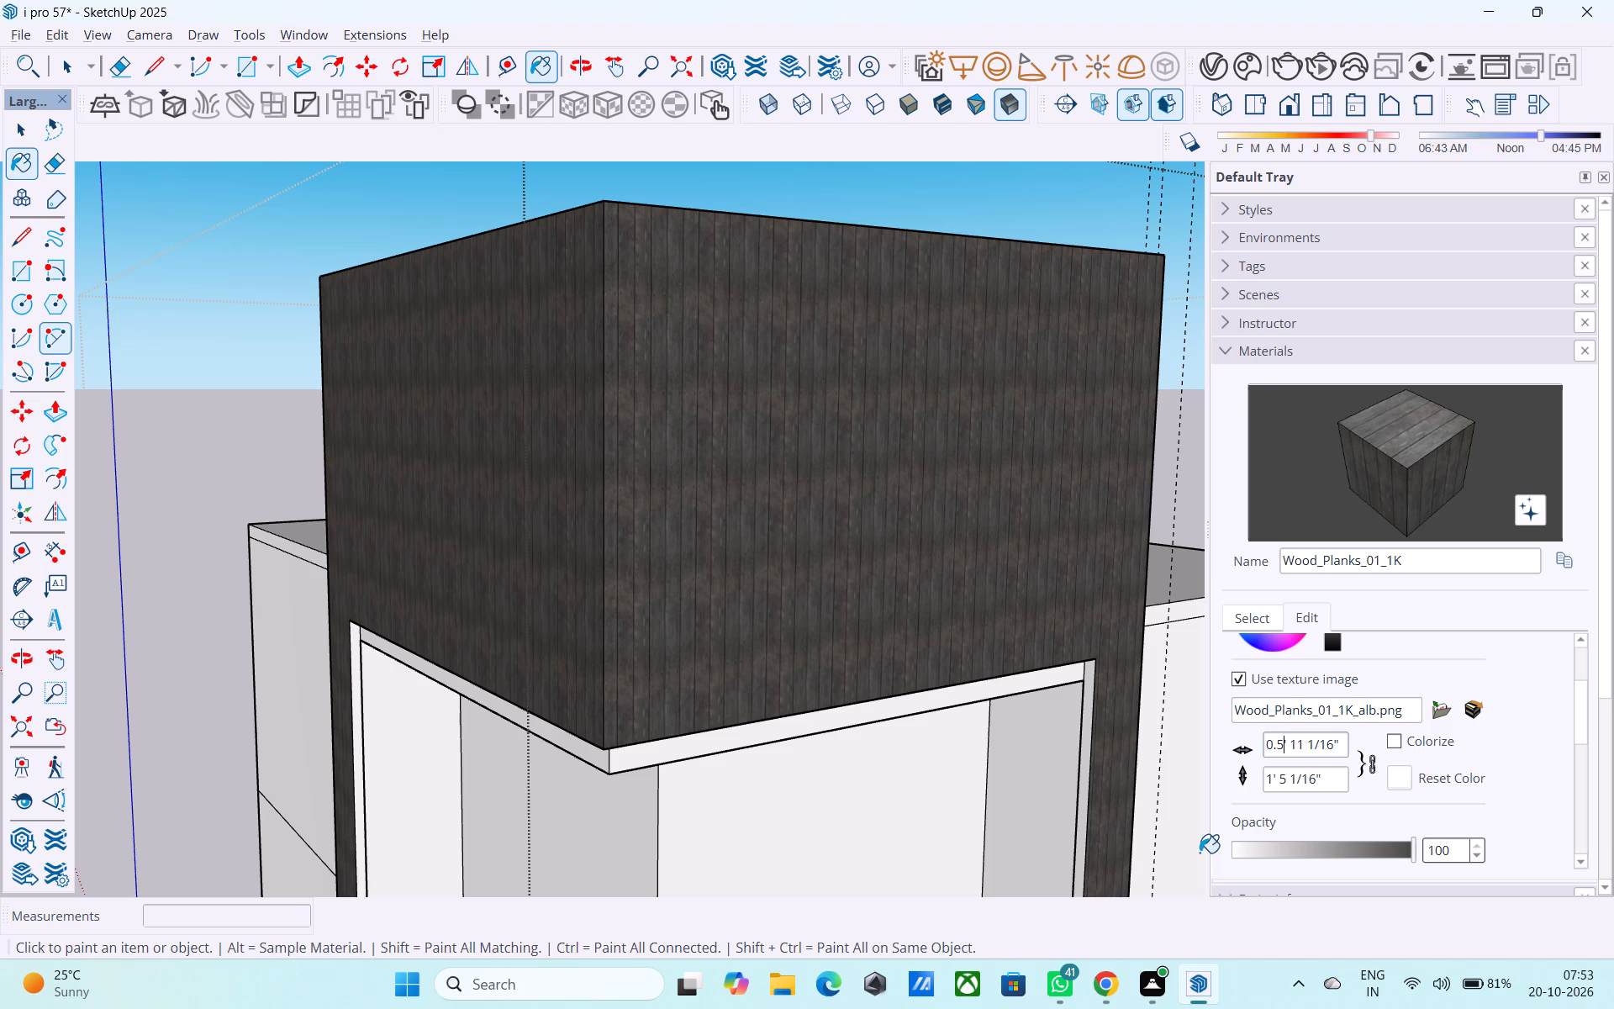
pyautogui.press('BackSpace')
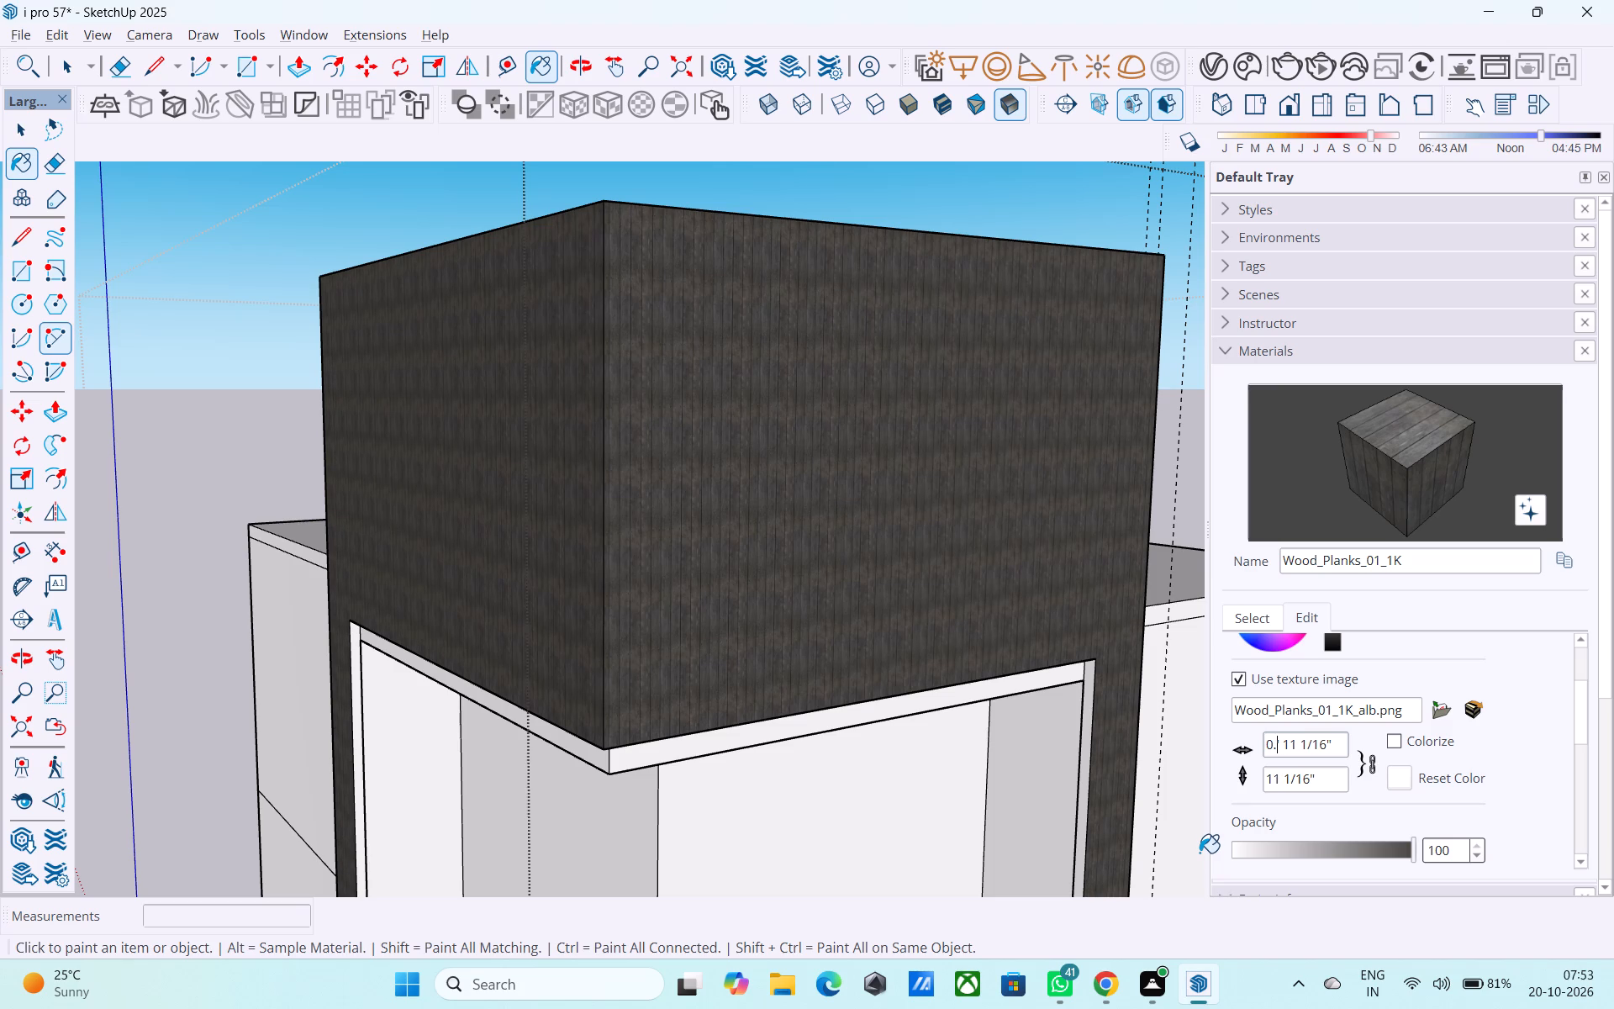
pyautogui.press('Return')
# Inspect the plank scale on the upper corner volume, both close up and from a distance.
pyautogui.scroll(-3, 1188, 774)
pyautogui.scroll(-4, 749, 696)
pyautogui.moveTo(739, 698); pyautogui.dragTo(457, 644, button='middle')
pyautogui.scroll(11, 732, 542)
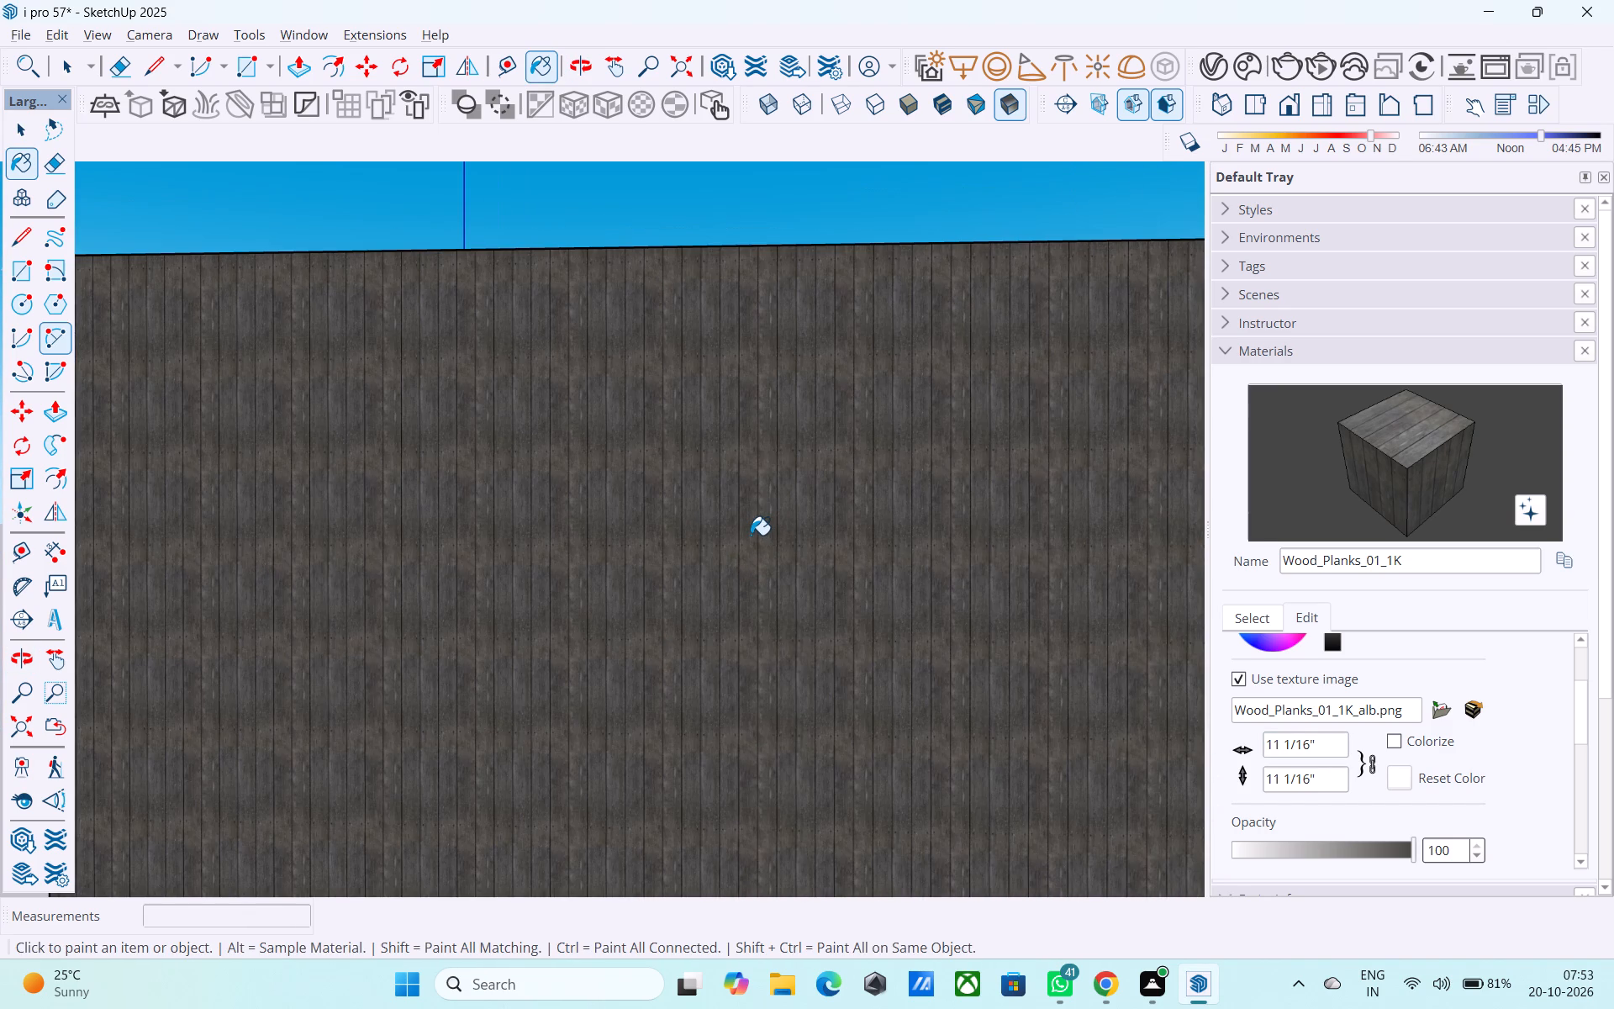
pyautogui.scroll(-2, 751, 534)
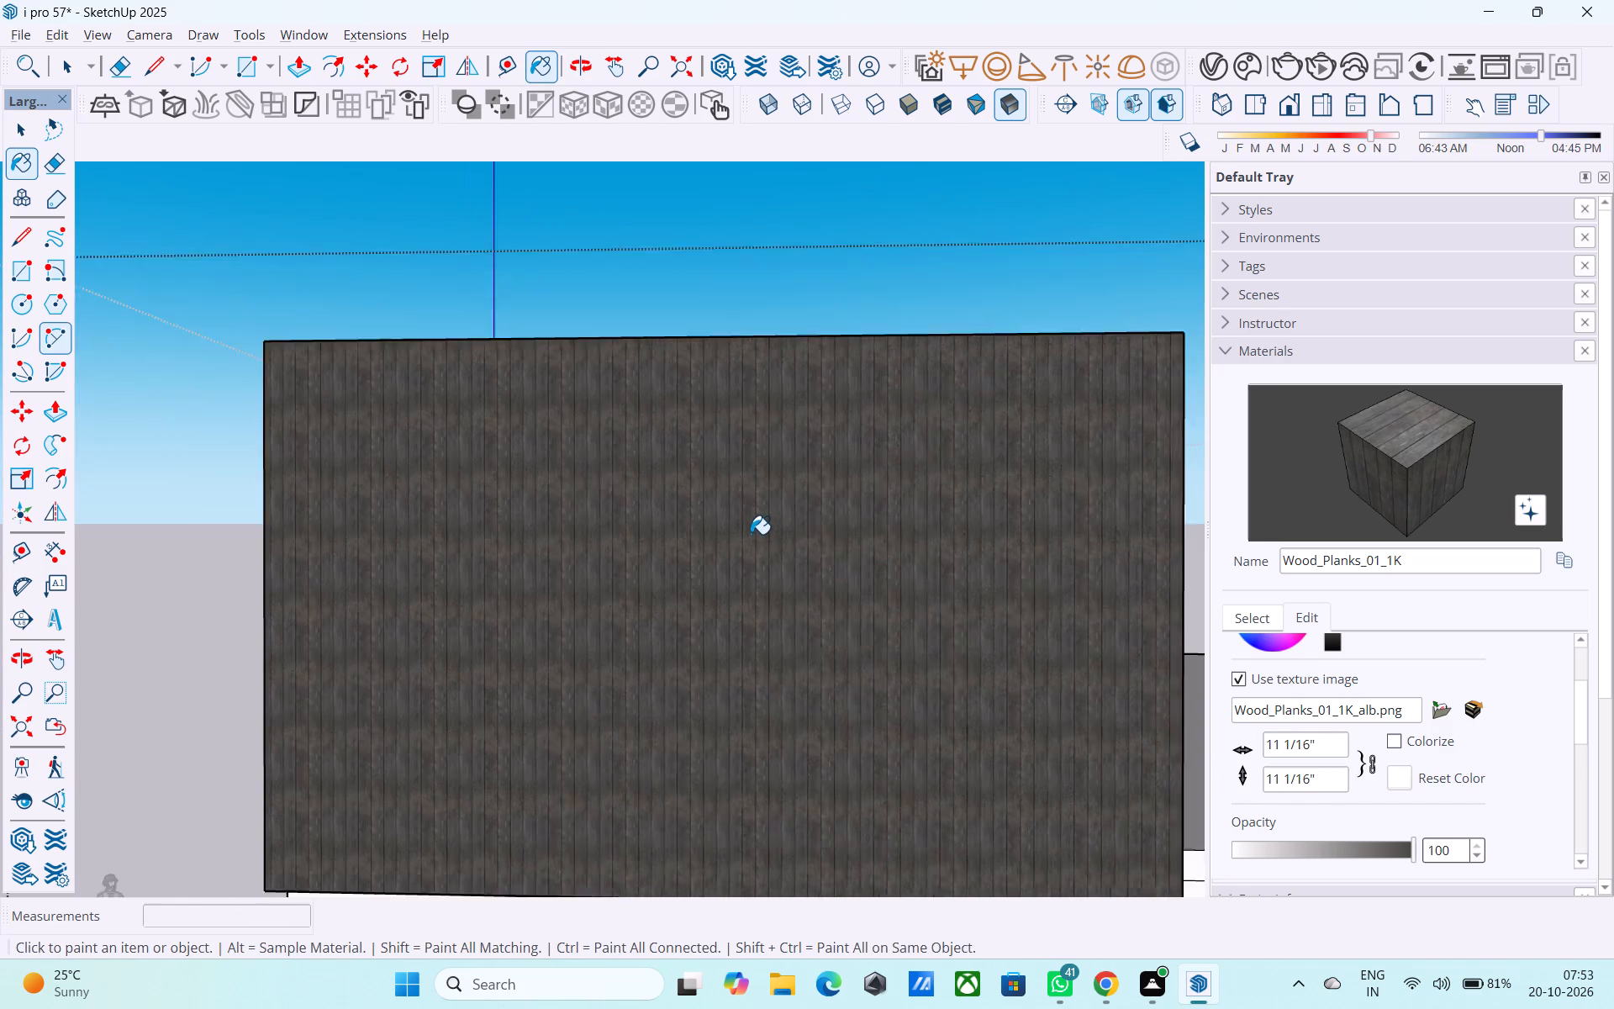
pyautogui.scroll(-7, 751, 534)
pyautogui.moveTo(634, 613); pyautogui.dragTo(887, 555, button='middle')
pyautogui.scroll(-6, 889, 517)
pyautogui.moveTo(695, 551); pyautogui.dragTo(784, 514, button='middle')
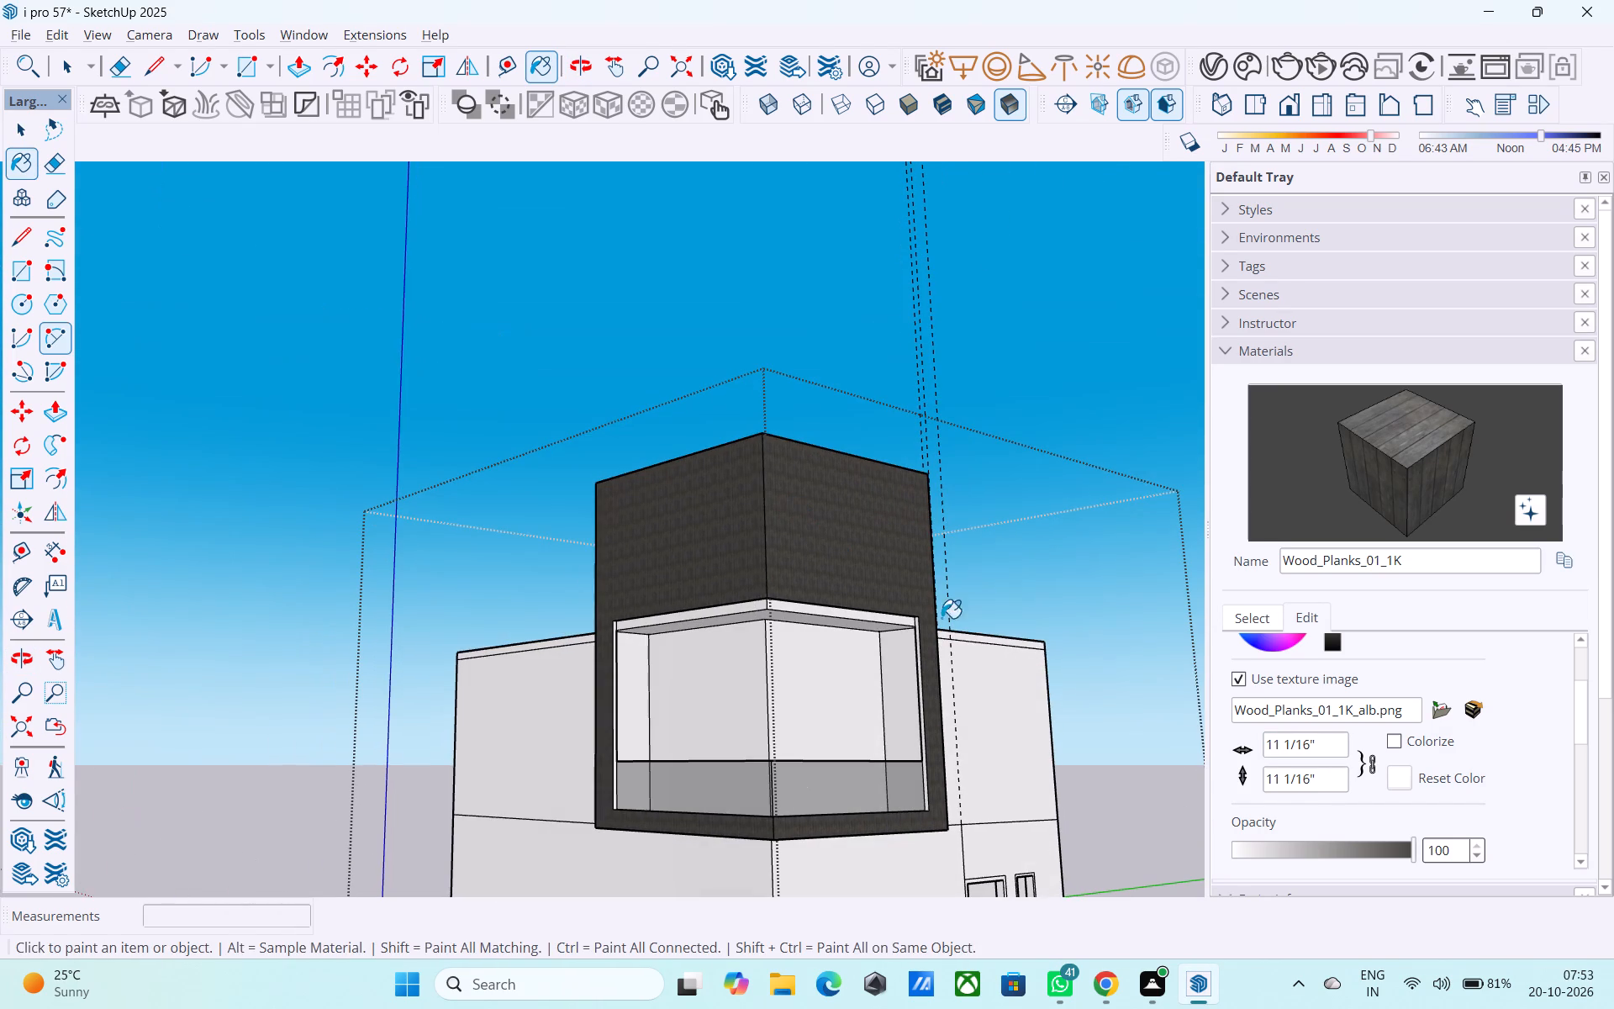
# Slightly raise the Wood_Planks_01_1K colour's brightness on the Color Wheel.
pyautogui.click(1313, 622)
pyautogui.click(1313, 622)
pyautogui.scroll(2, 1313, 731)
pyautogui.moveTo(1337, 749); pyautogui.dragTo(1337, 743)
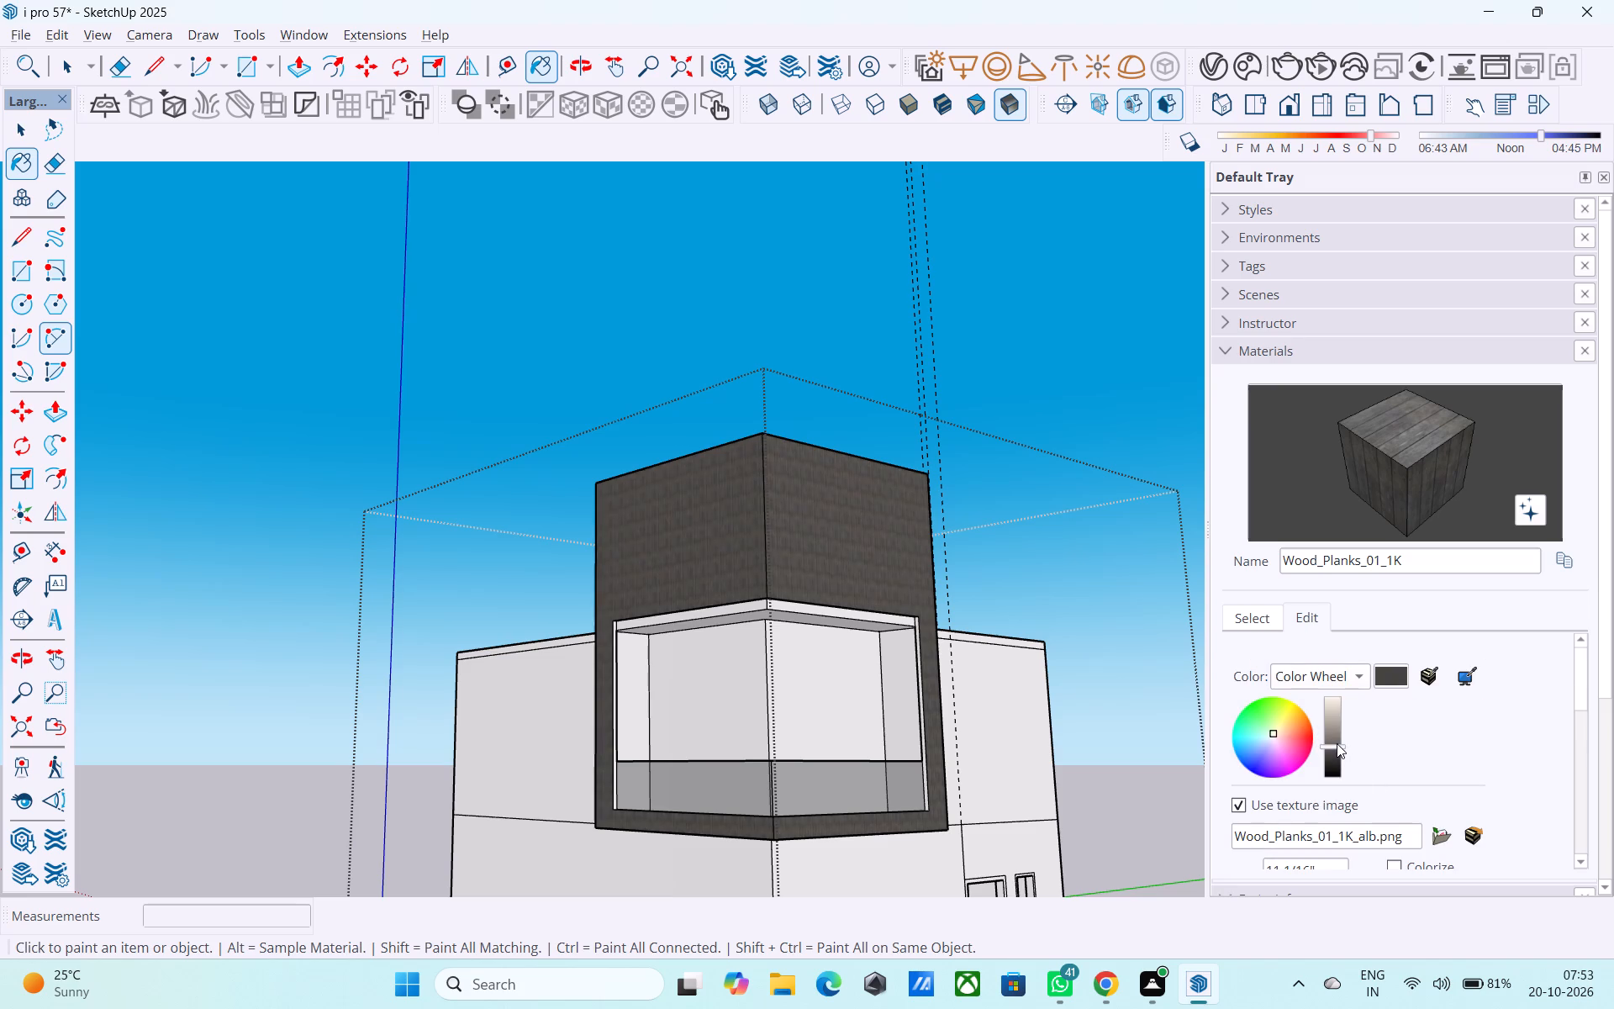
pyautogui.moveTo(1337, 743); pyautogui.dragTo(1338, 741)
# Try blue and teal tints for Wood_Planks_01_1K on the Color Wheel, settling on a muted purple-grey near the centre.
pyautogui.moveTo(922, 501); pyautogui.dragTo(891, 628, button='middle')
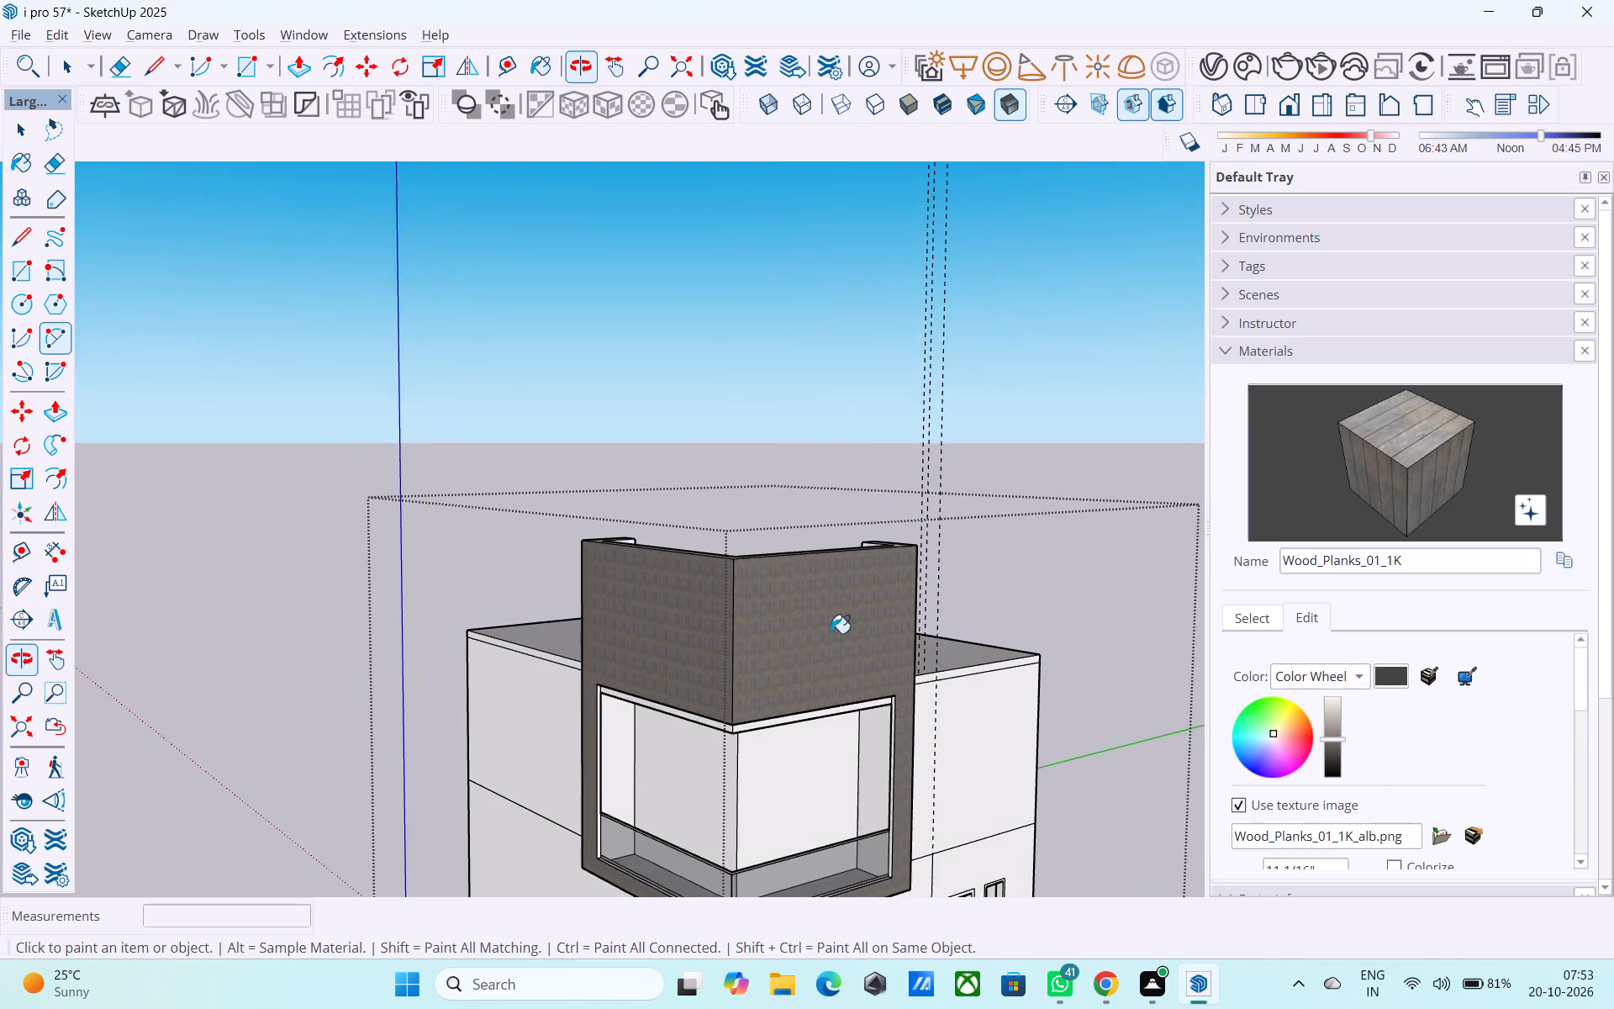
pyautogui.scroll(17, 819, 634)
pyautogui.moveTo(728, 633); pyautogui.dragTo(680, 761, button='middle')
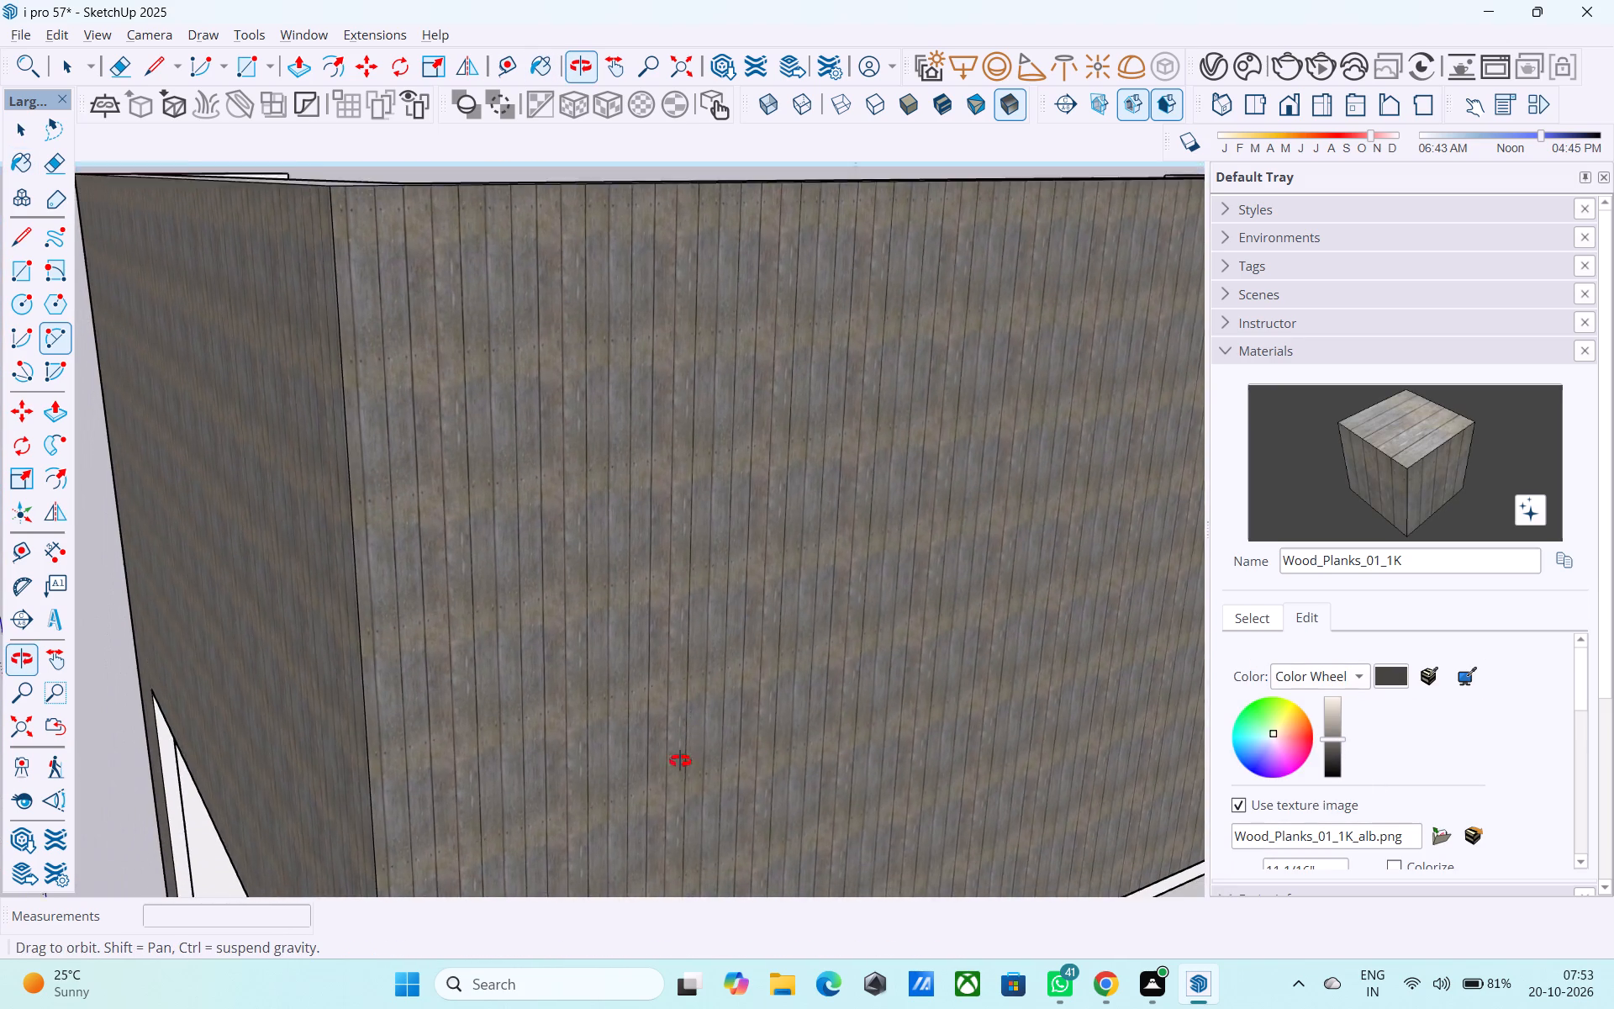
pyautogui.moveTo(680, 761); pyautogui.dragTo(661, 811, button='middle')
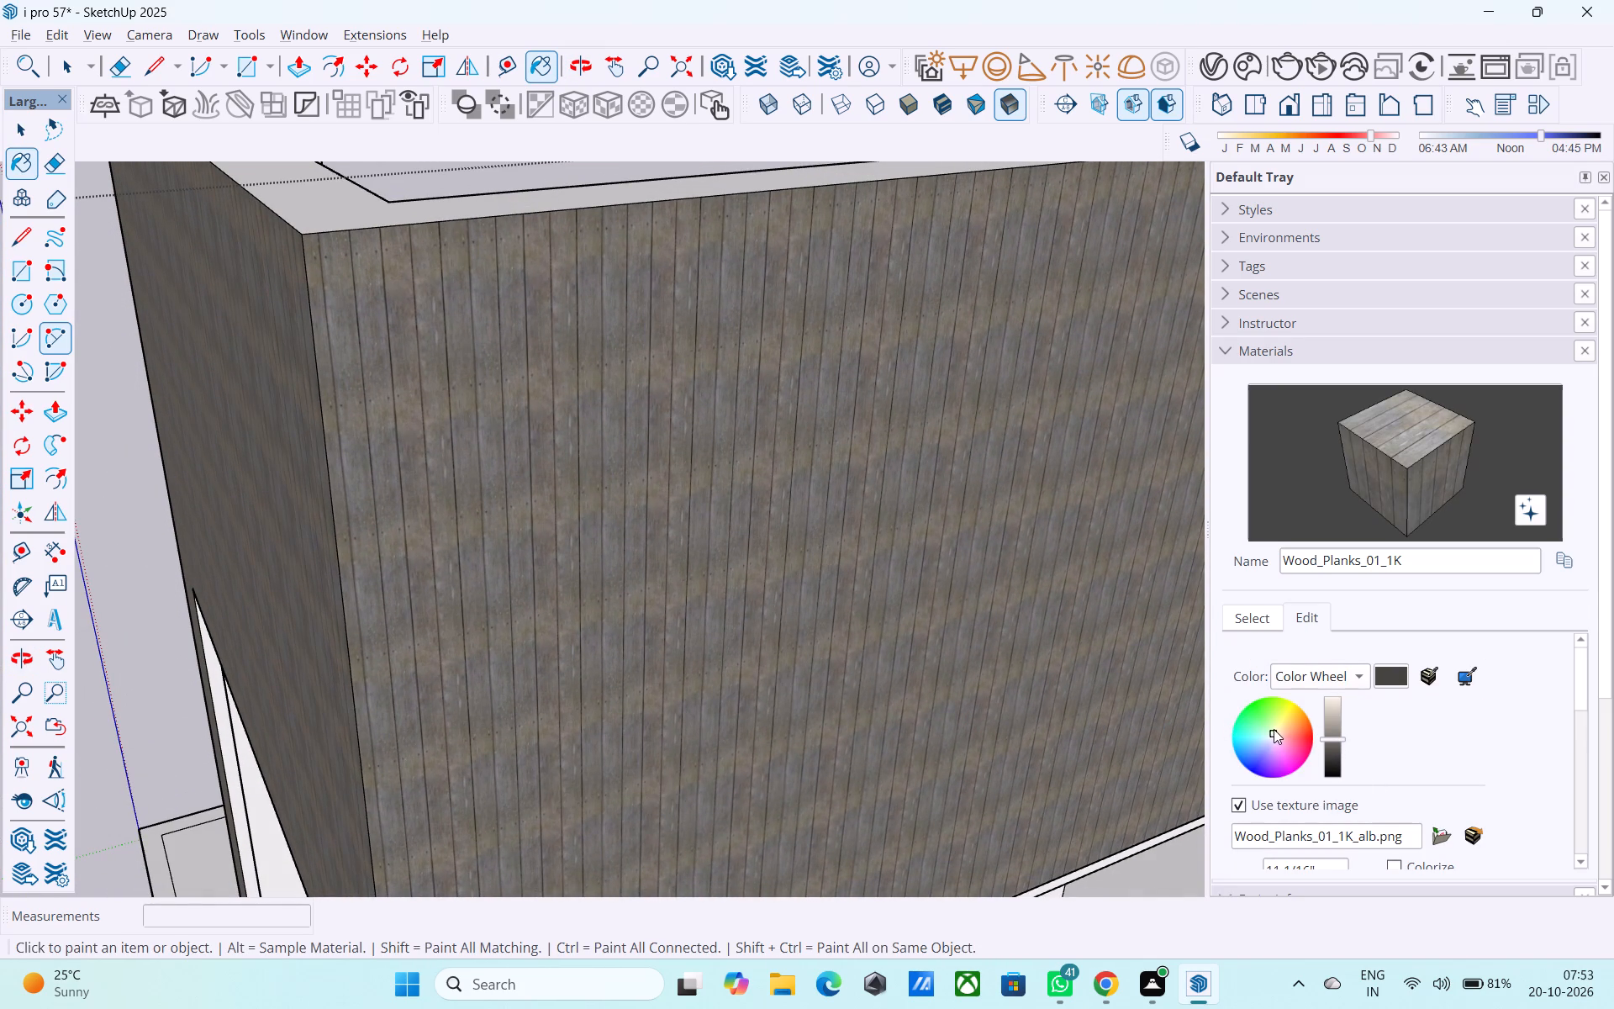
pyautogui.moveTo(1274, 726); pyautogui.dragTo(1217, 782)
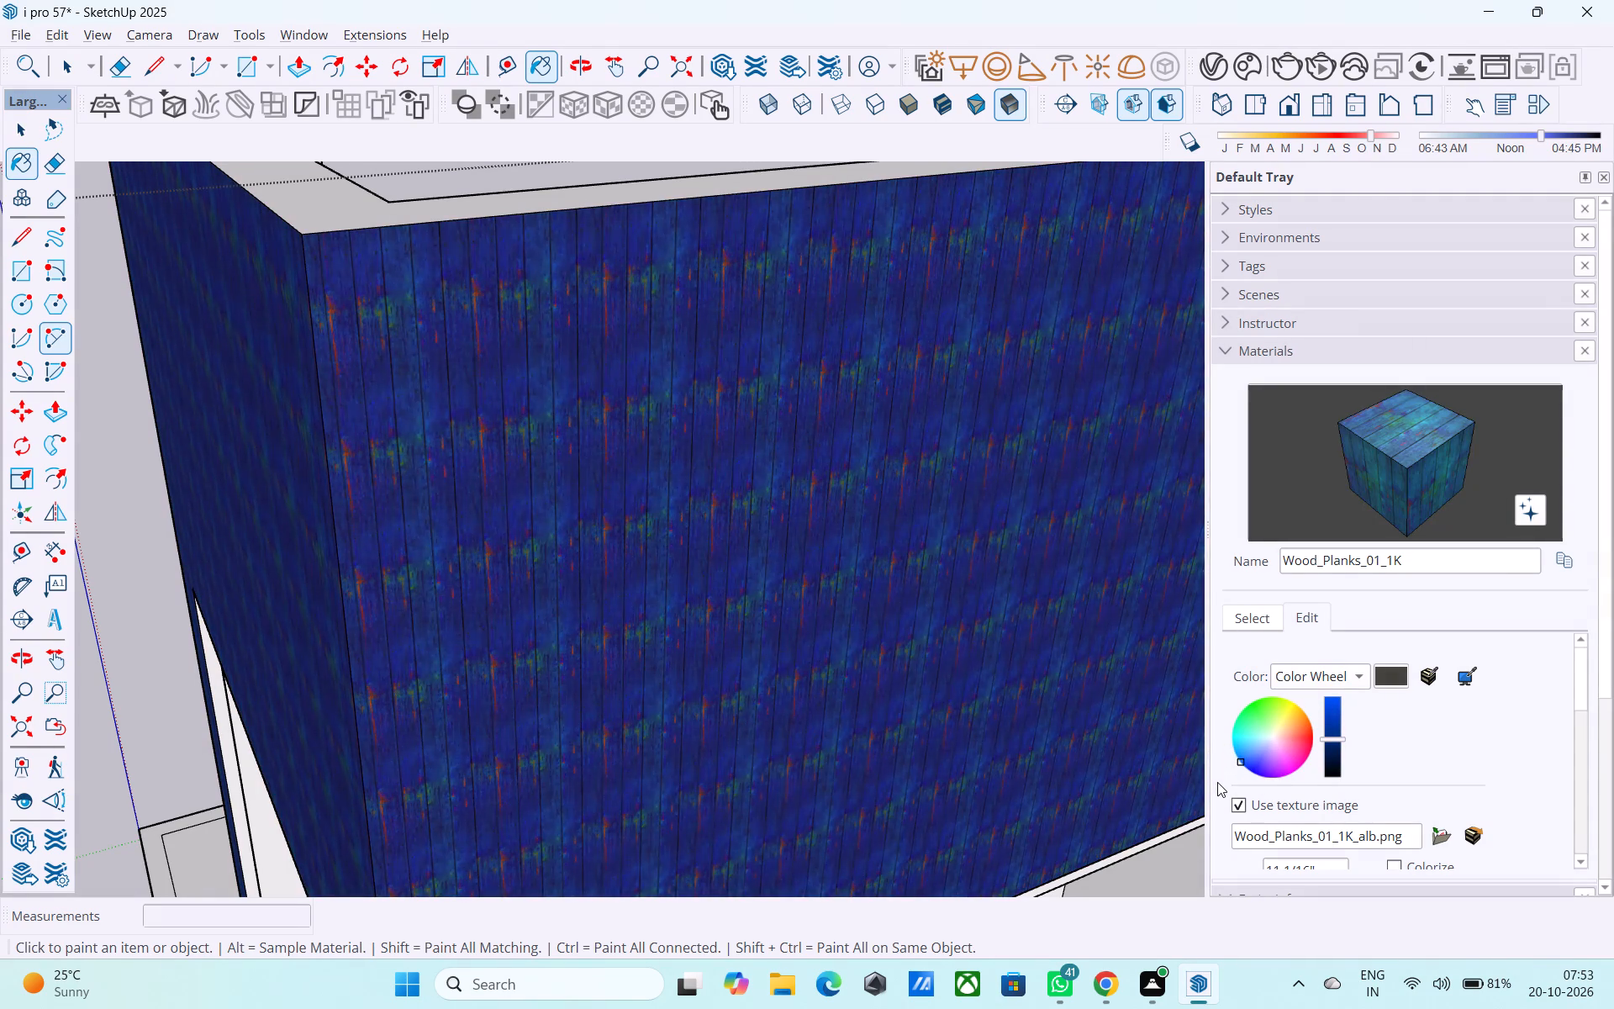
pyautogui.moveTo(1217, 782); pyautogui.dragTo(1267, 735)
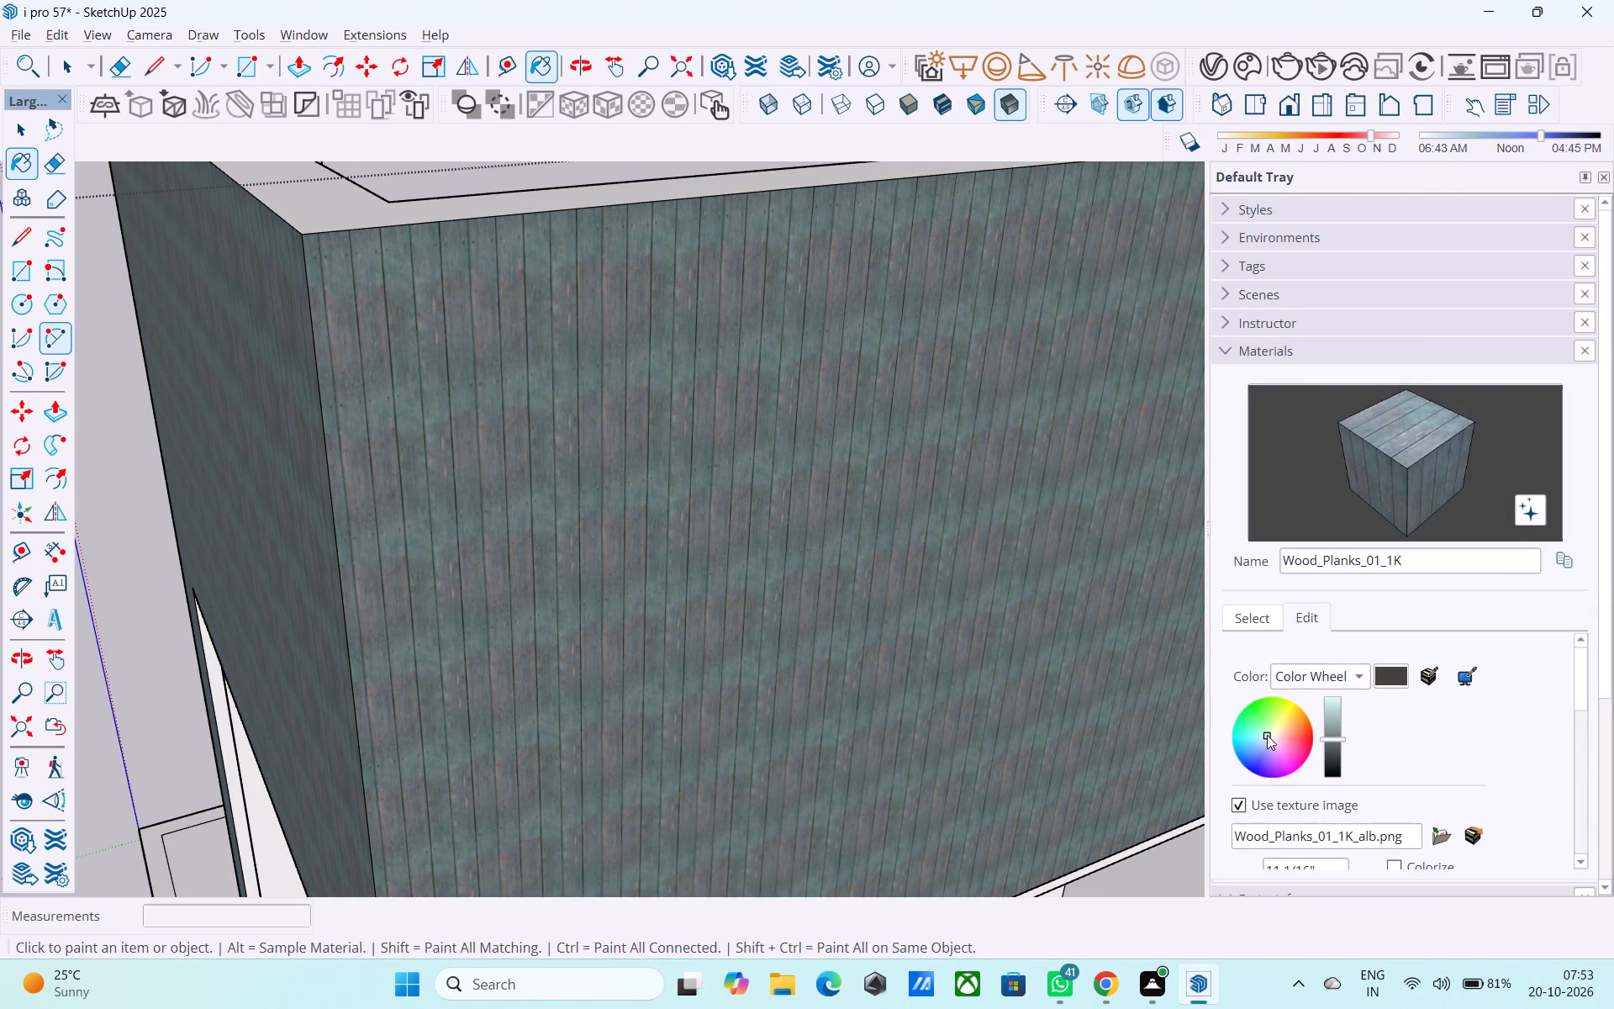
pyautogui.moveTo(1267, 735); pyautogui.dragTo(1271, 737)
# Inspect the retinted plank cladding on the upper corner volume from a distance and from above.
pyautogui.moveTo(941, 751); pyautogui.dragTo(988, 545, button='middle')
pyautogui.scroll(-9, 978, 511)
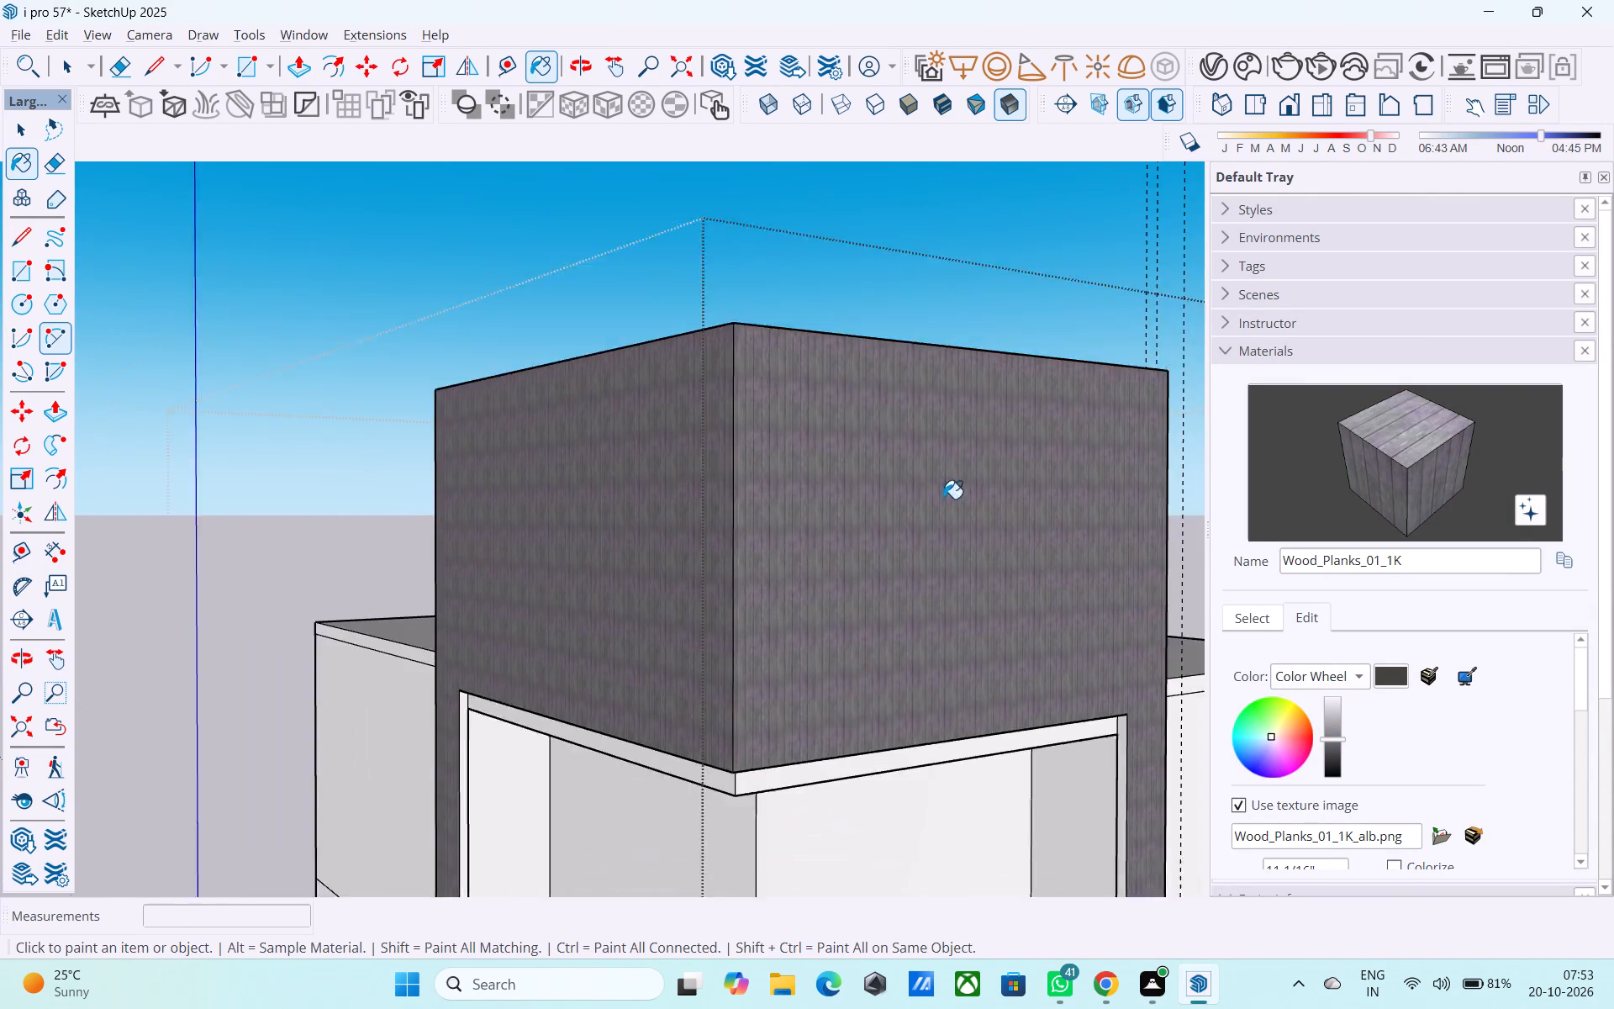
pyautogui.scroll(-11, 943, 499)
pyautogui.moveTo(732, 511); pyautogui.dragTo(752, 496, button='middle')
pyautogui.scroll(-3, 886, 444)
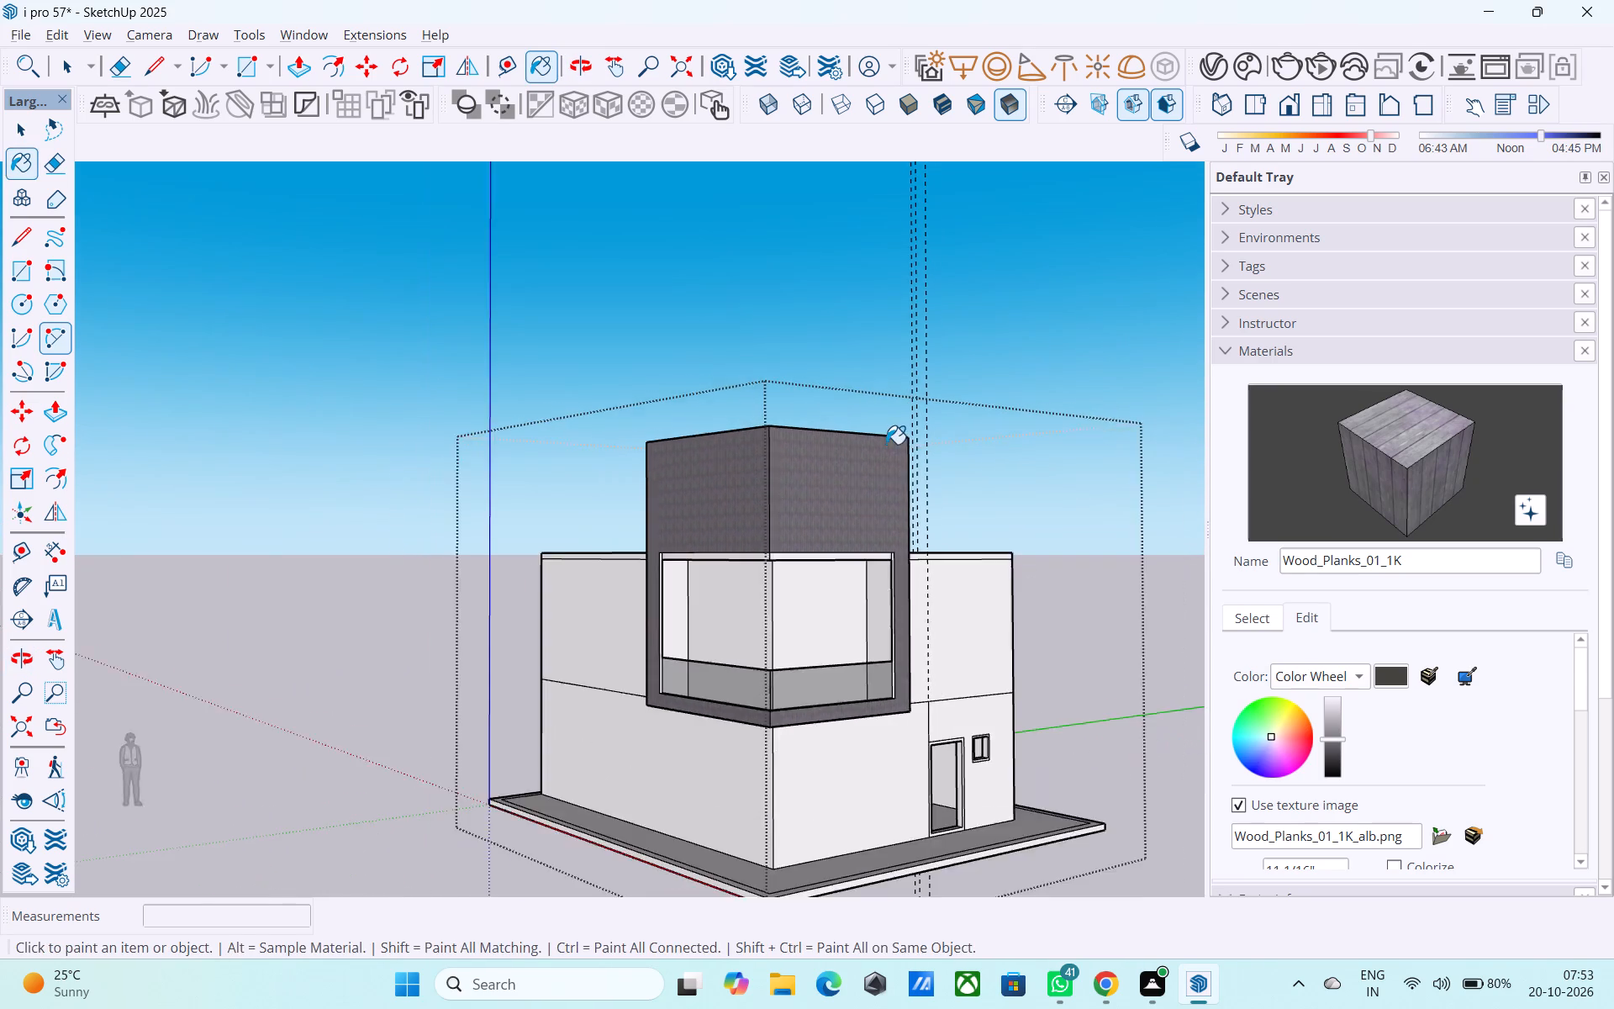
pyautogui.moveTo(886, 444); pyautogui.dragTo(902, 406, button='middle')
pyautogui.scroll(8, 887, 441)
pyautogui.moveTo(818, 448); pyautogui.dragTo(767, 670, button='middle')
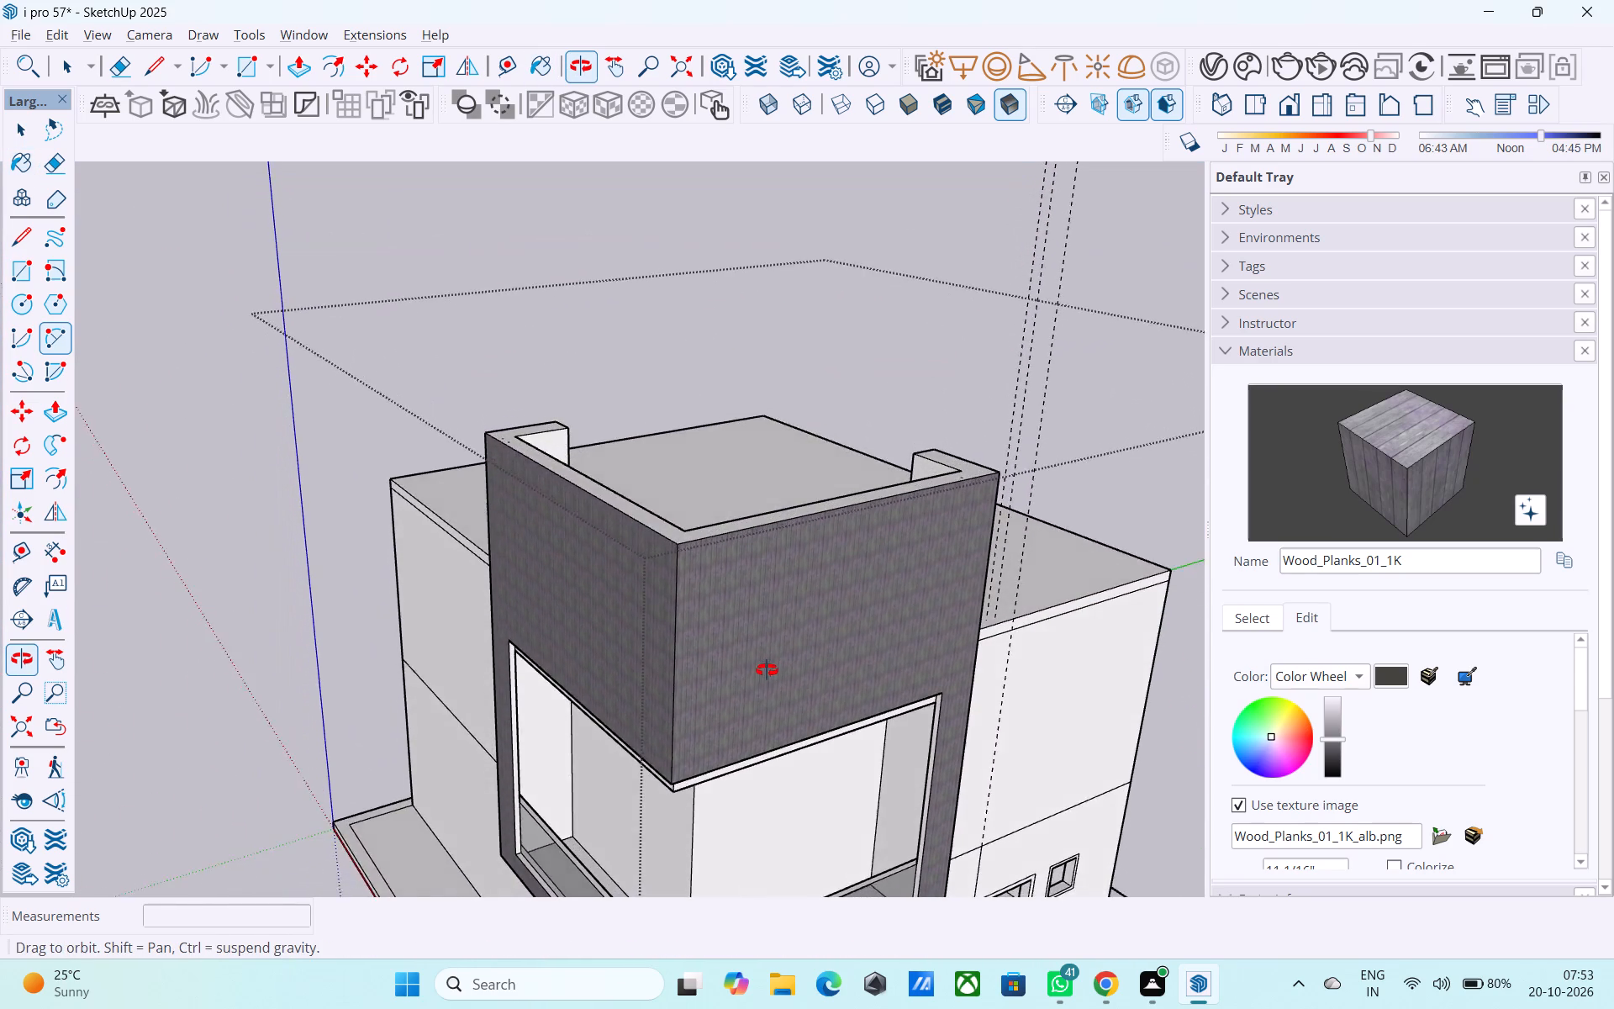
pyautogui.moveTo(767, 670); pyautogui.dragTo(760, 716, button='middle')
pyautogui.moveTo(816, 668); pyautogui.dragTo(906, 720, button='middle')
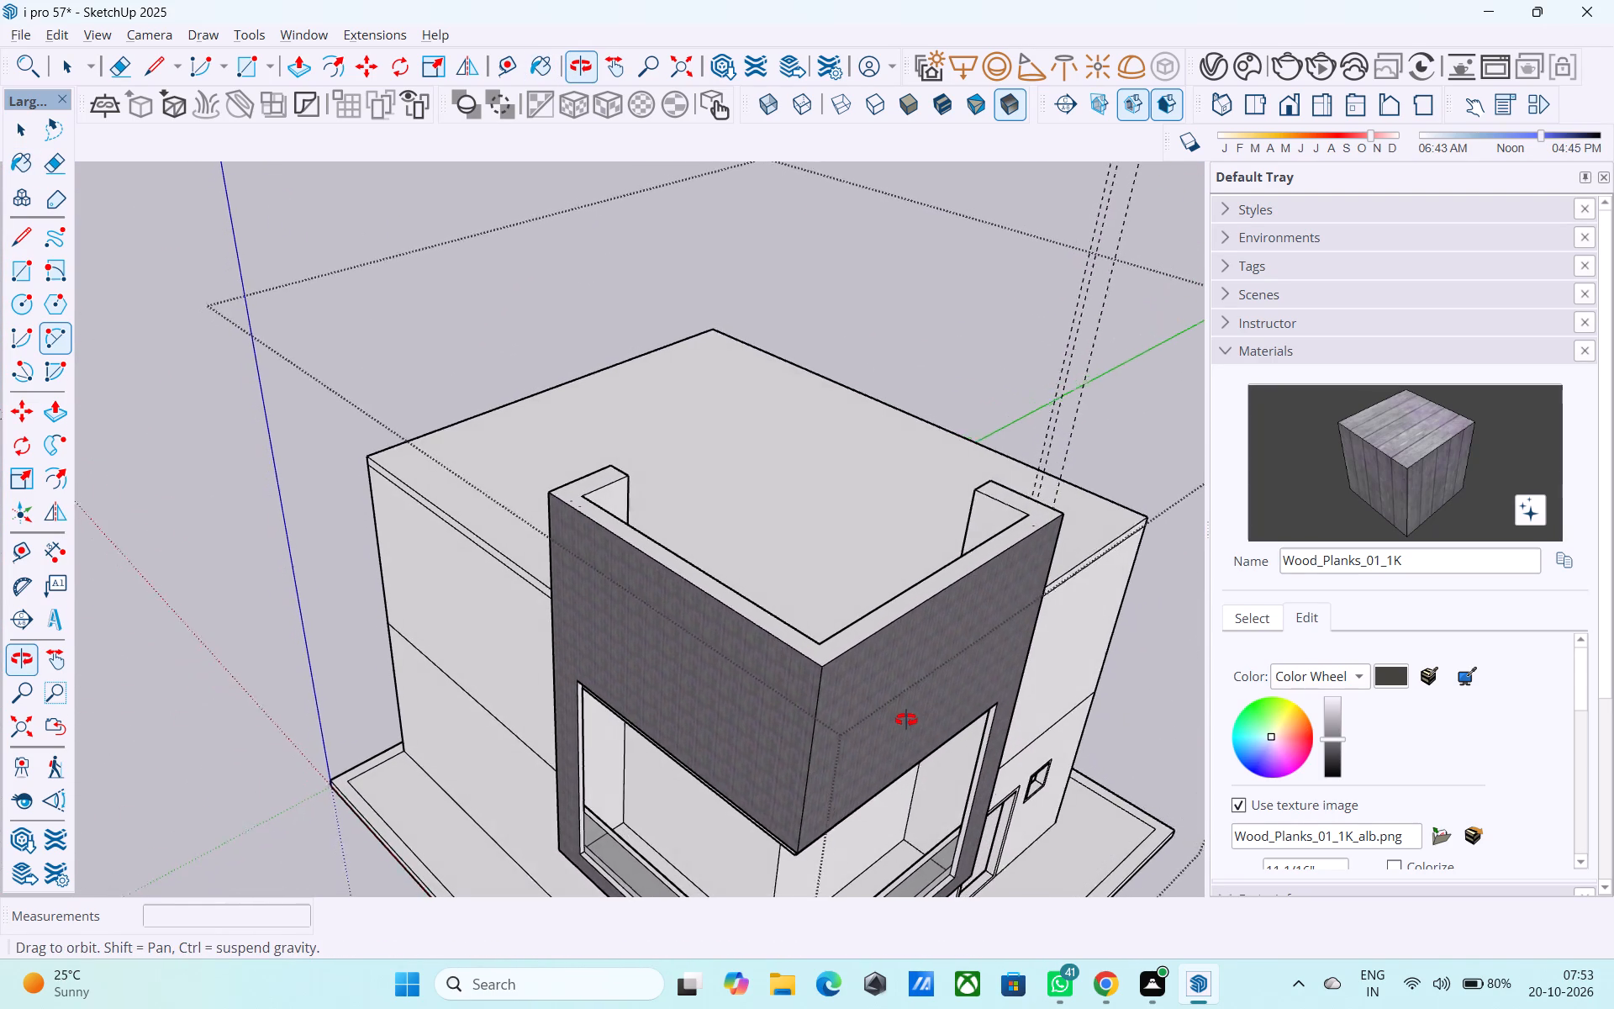
pyautogui.moveTo(906, 720); pyautogui.dragTo(899, 718, button='middle')
pyautogui.moveTo(616, 696); pyautogui.dragTo(567, 696, button='middle')
# Draw a 2' vertical line up from the inner corner of the corner volume's parapet.
pyautogui.scroll(3, 656, 646)
pyautogui.moveTo(633, 651); pyautogui.dragTo(625, 631, button='middle')
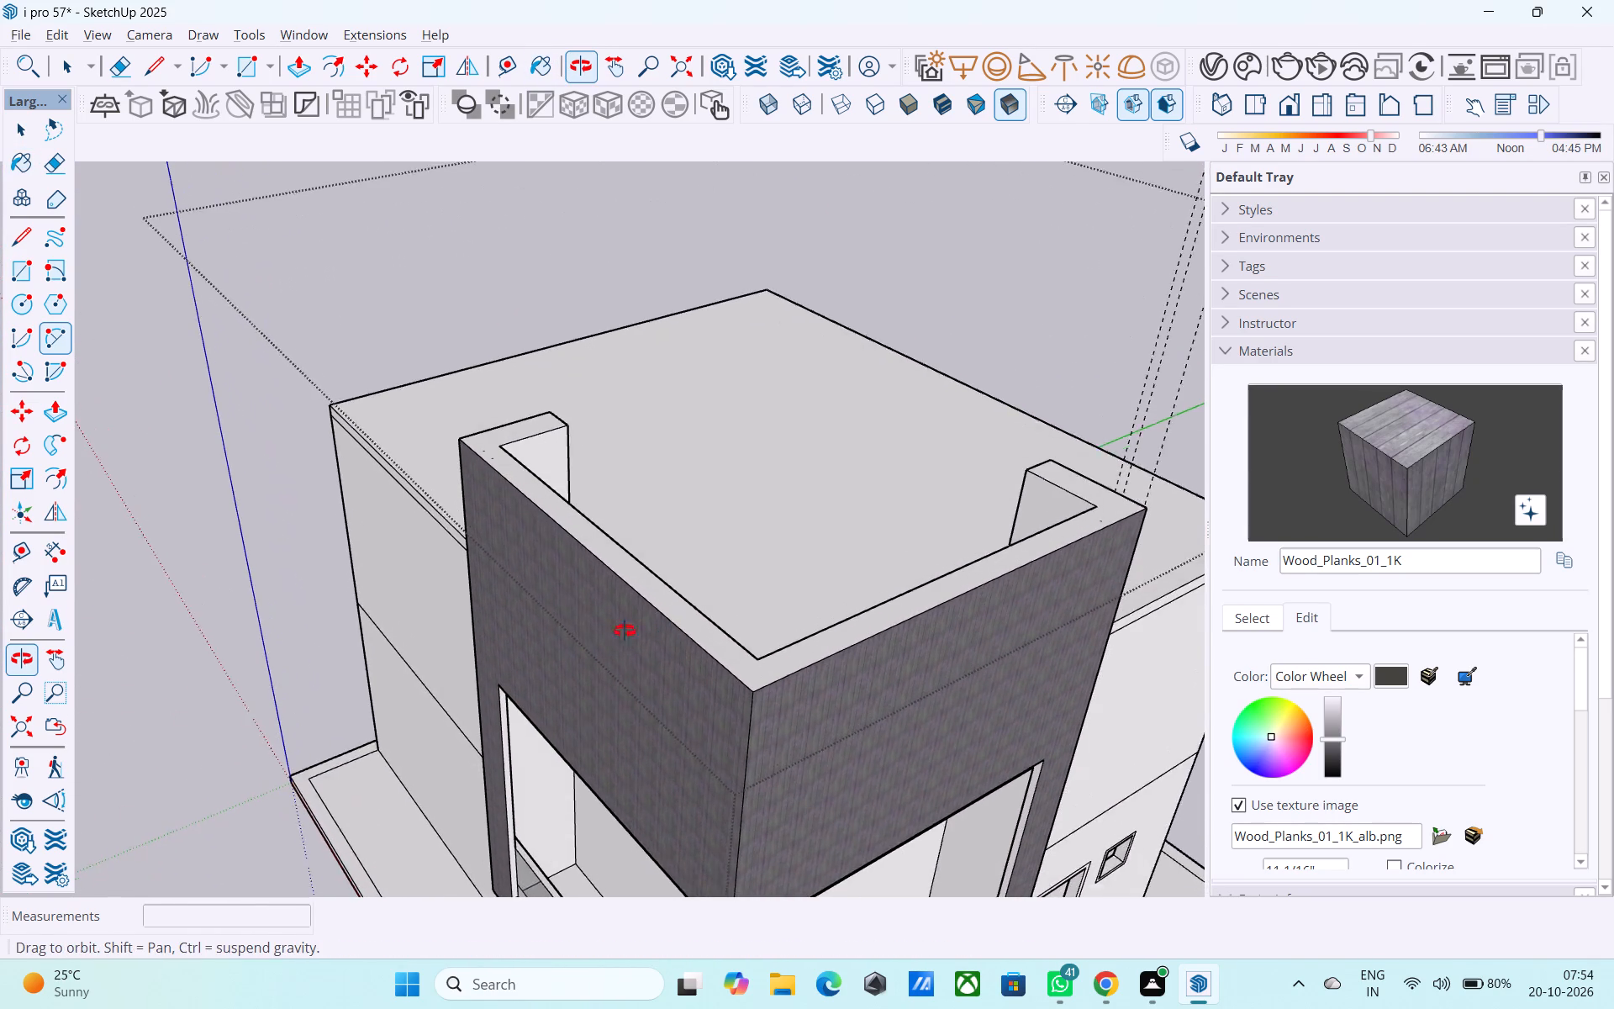
pyautogui.moveTo(625, 631); pyautogui.dragTo(621, 605, button='middle')
pyautogui.scroll(4, 702, 613)
pyautogui.press('space')
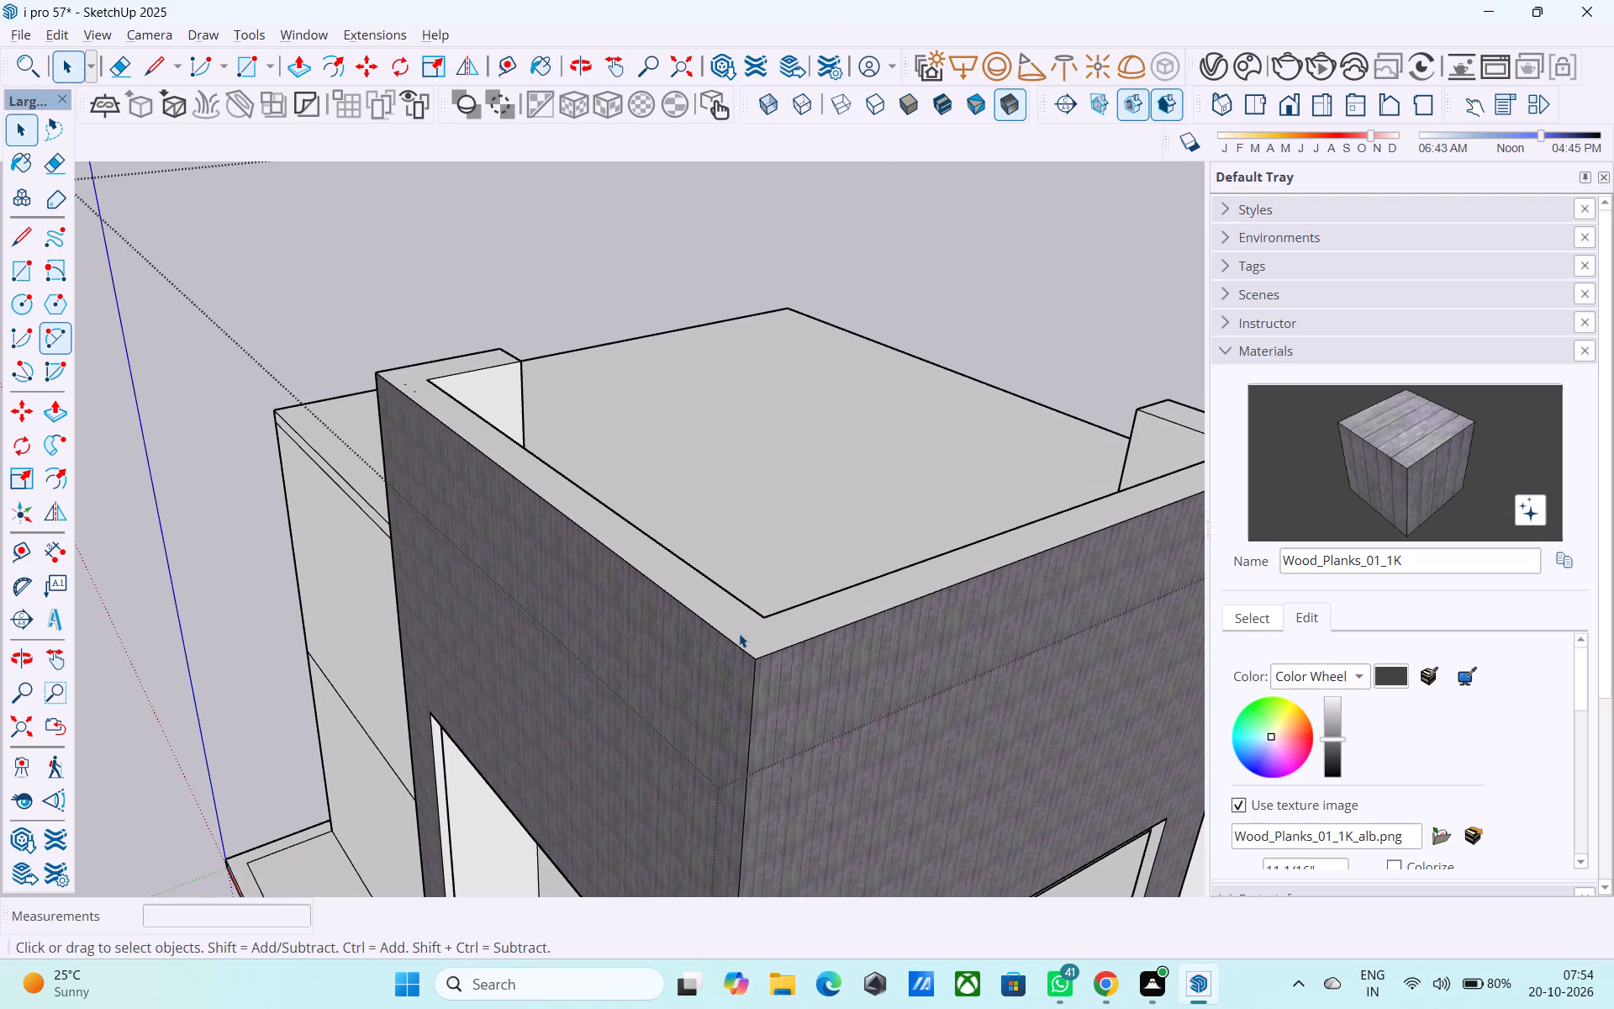
pyautogui.press('l')
pyautogui.click(757, 615)
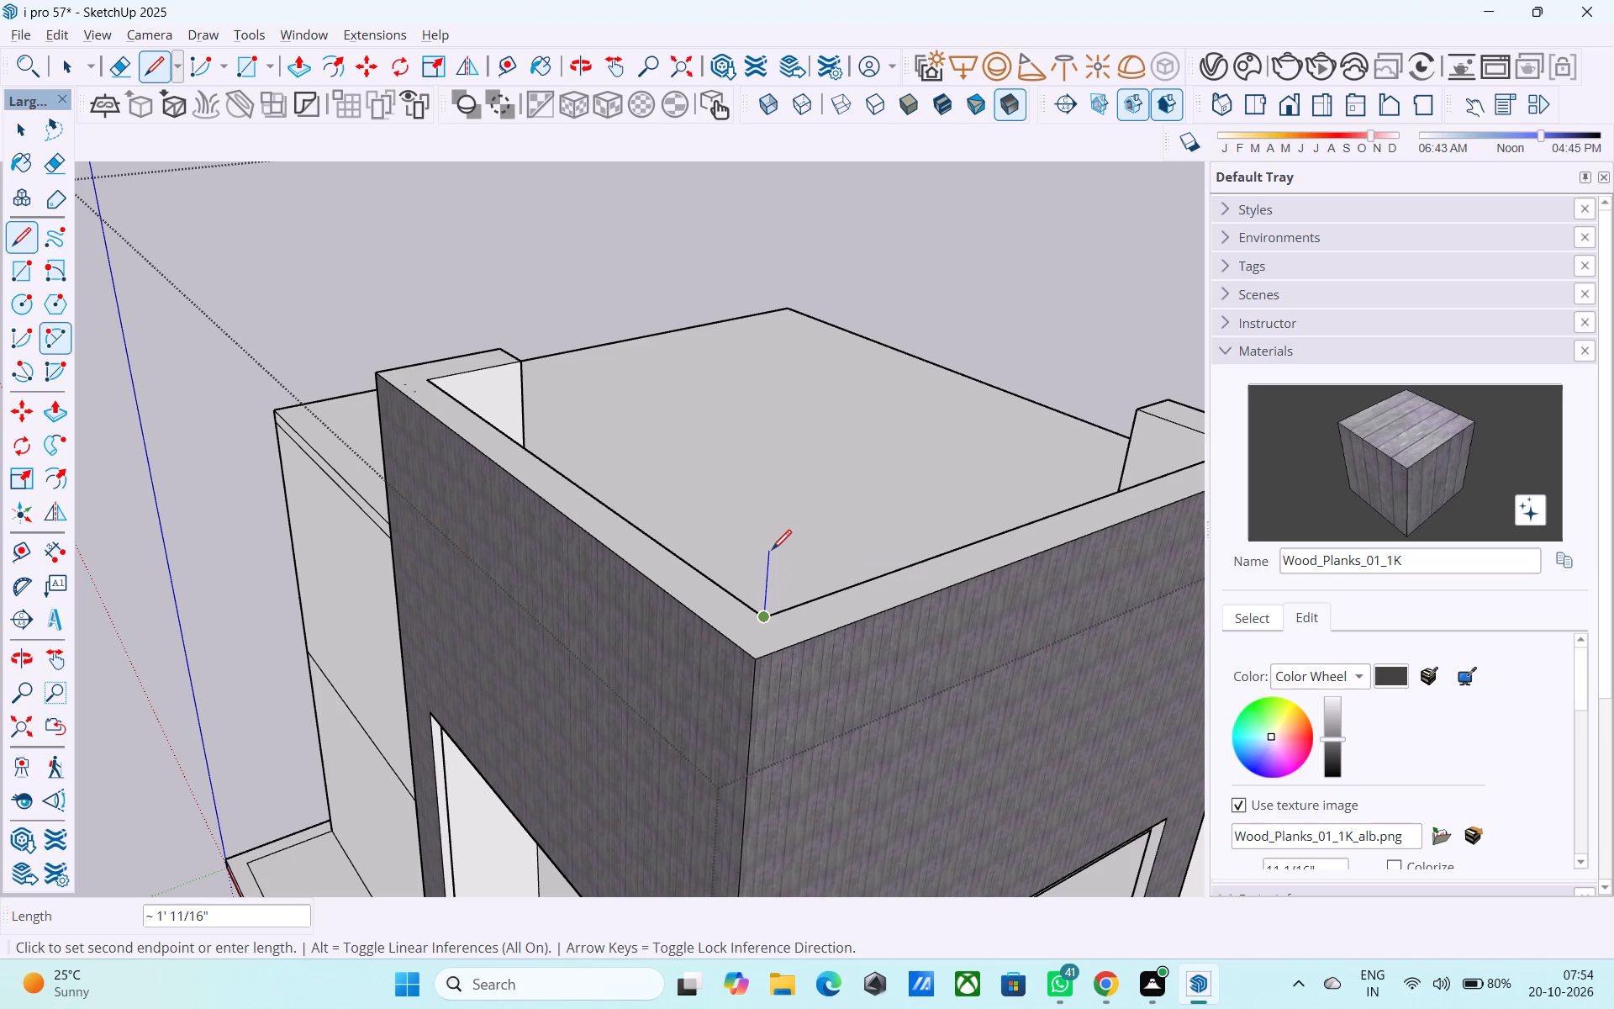
pyautogui.write("1'")
pyautogui.press('Return')
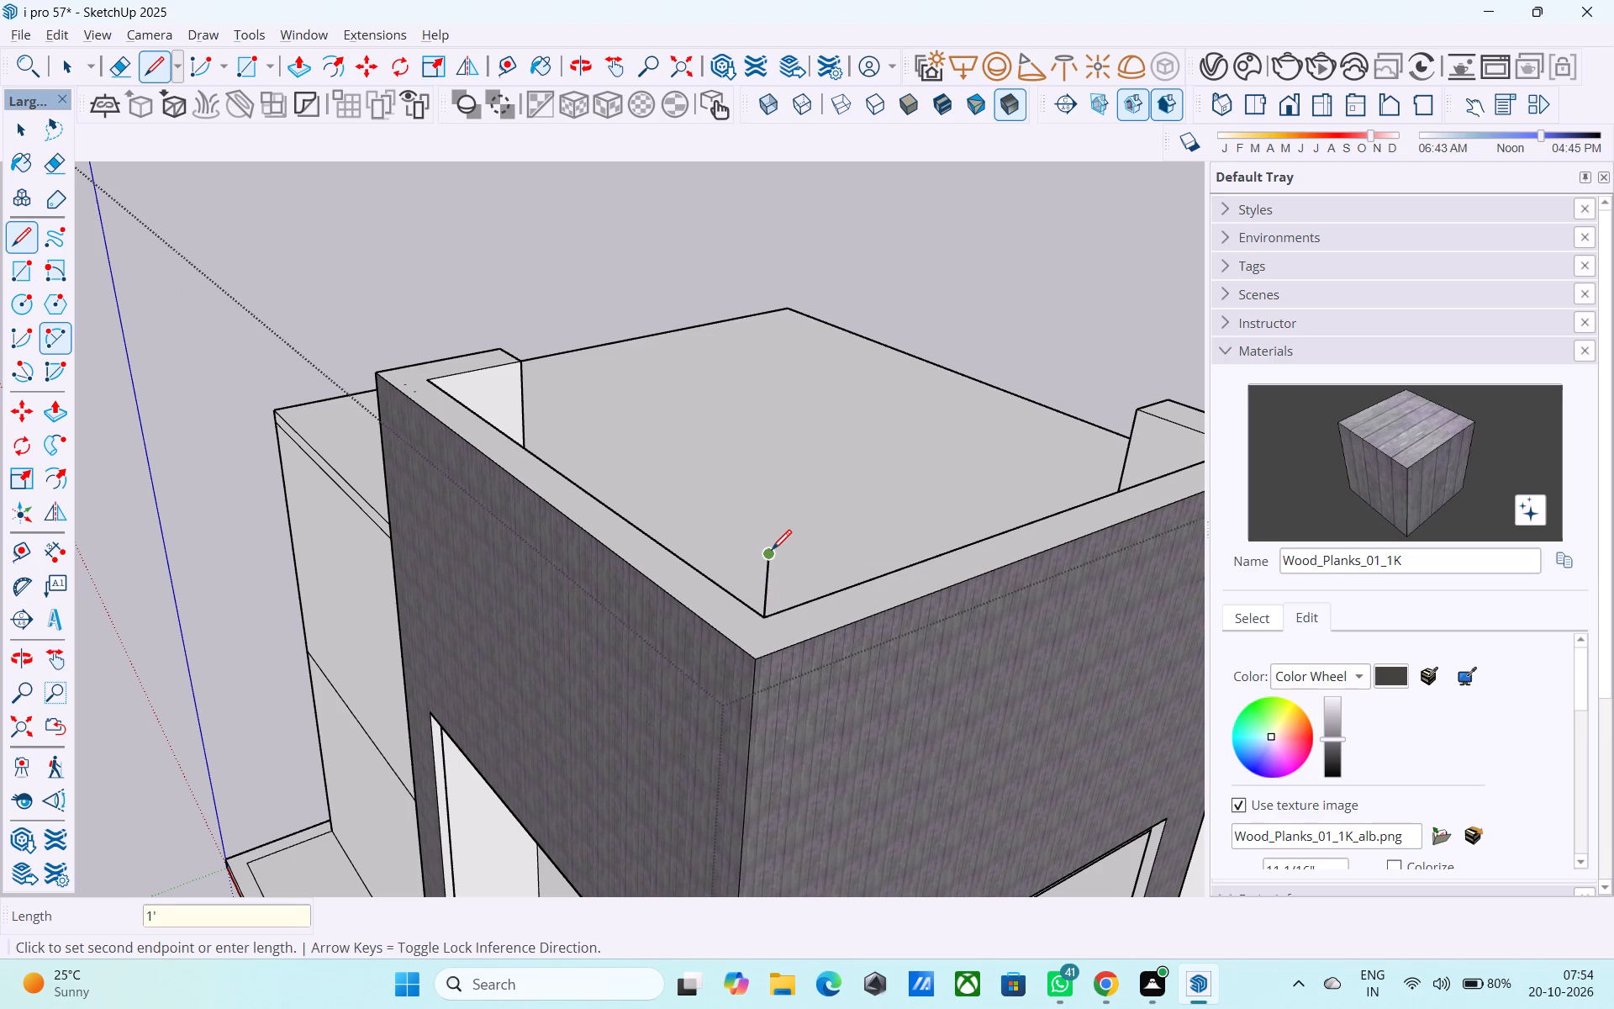
pyautogui.write("2'")
pyautogui.press('Return')
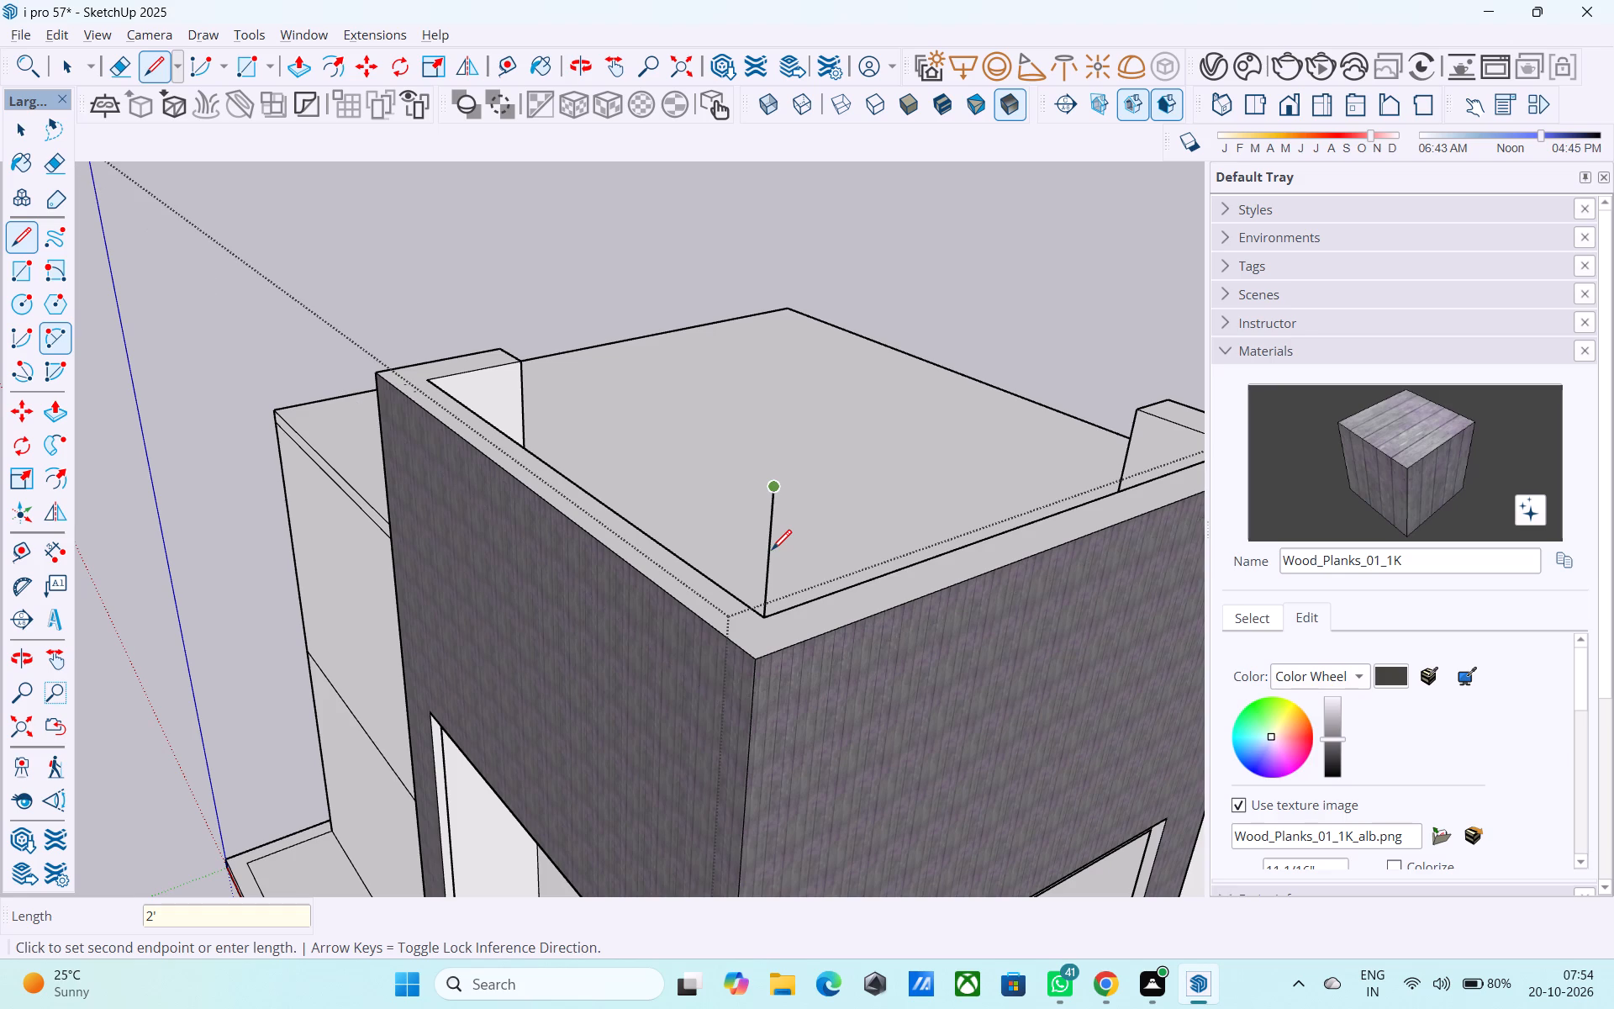
# Draw a 2' vertical line up from the outer corner of the corner volume's parapet.
pyautogui.press('l')
pyautogui.click(748, 658)
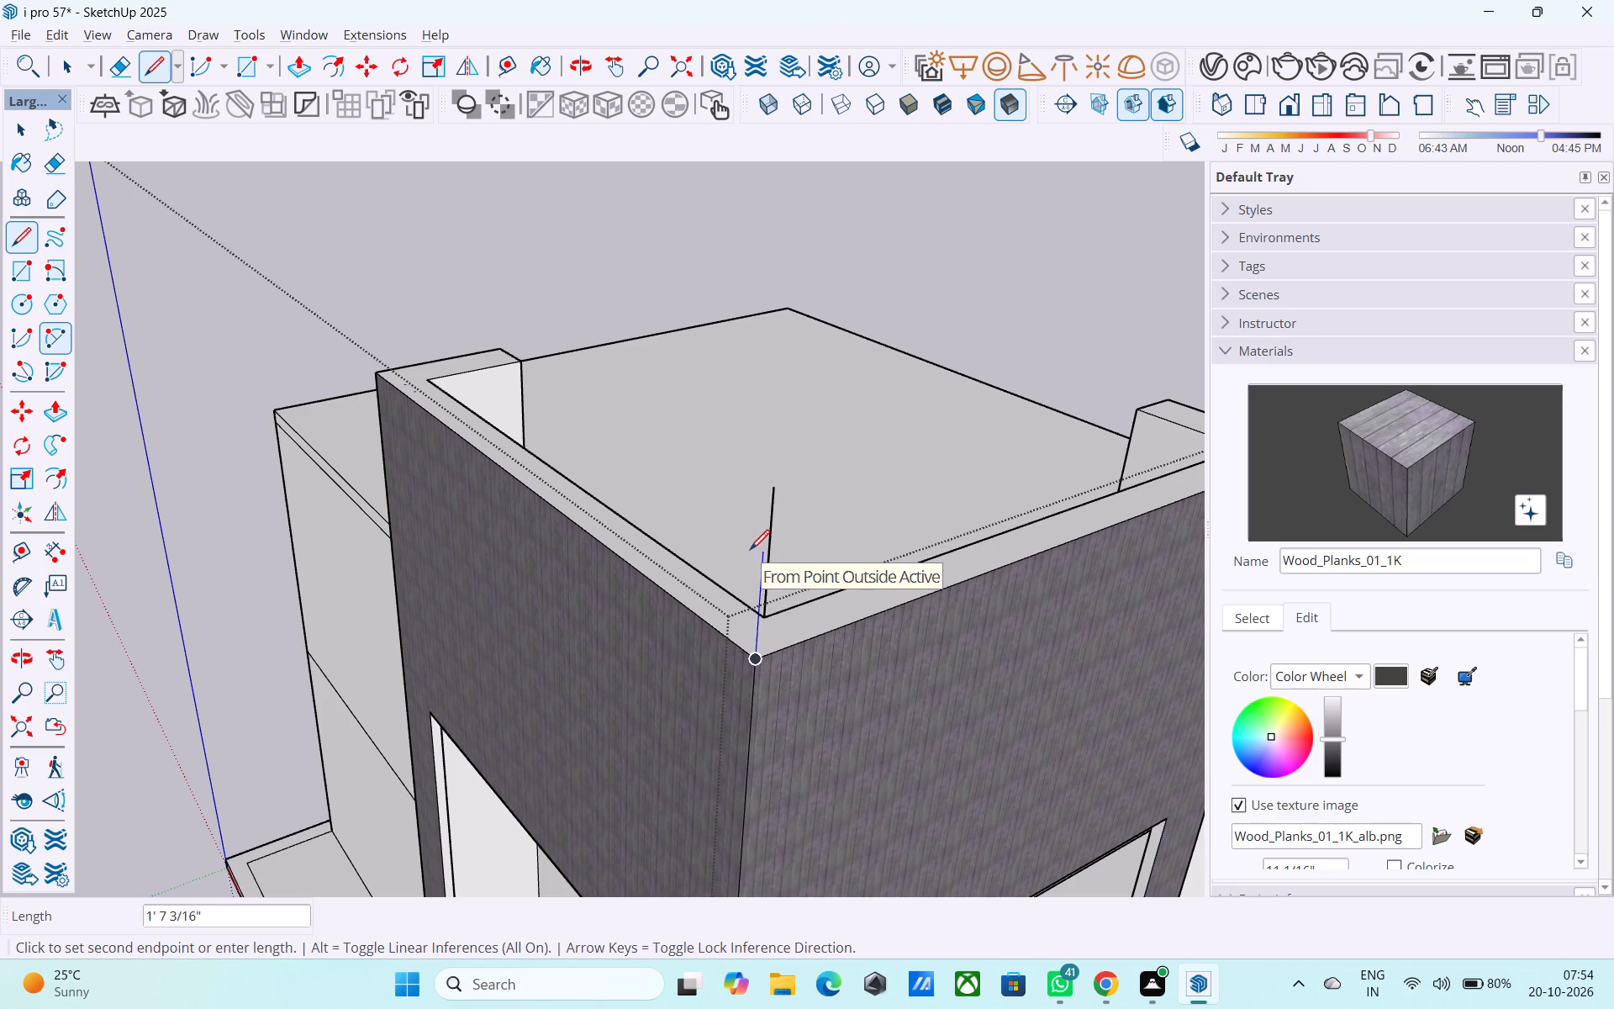
pyautogui.write("2'")
pyautogui.press('Return')
# Draw a 1' line across the parapet's top face at the end of each wing, from the inner corner to the outer edge.
pyautogui.moveTo(725, 547); pyautogui.dragTo(660, 532, button='middle')
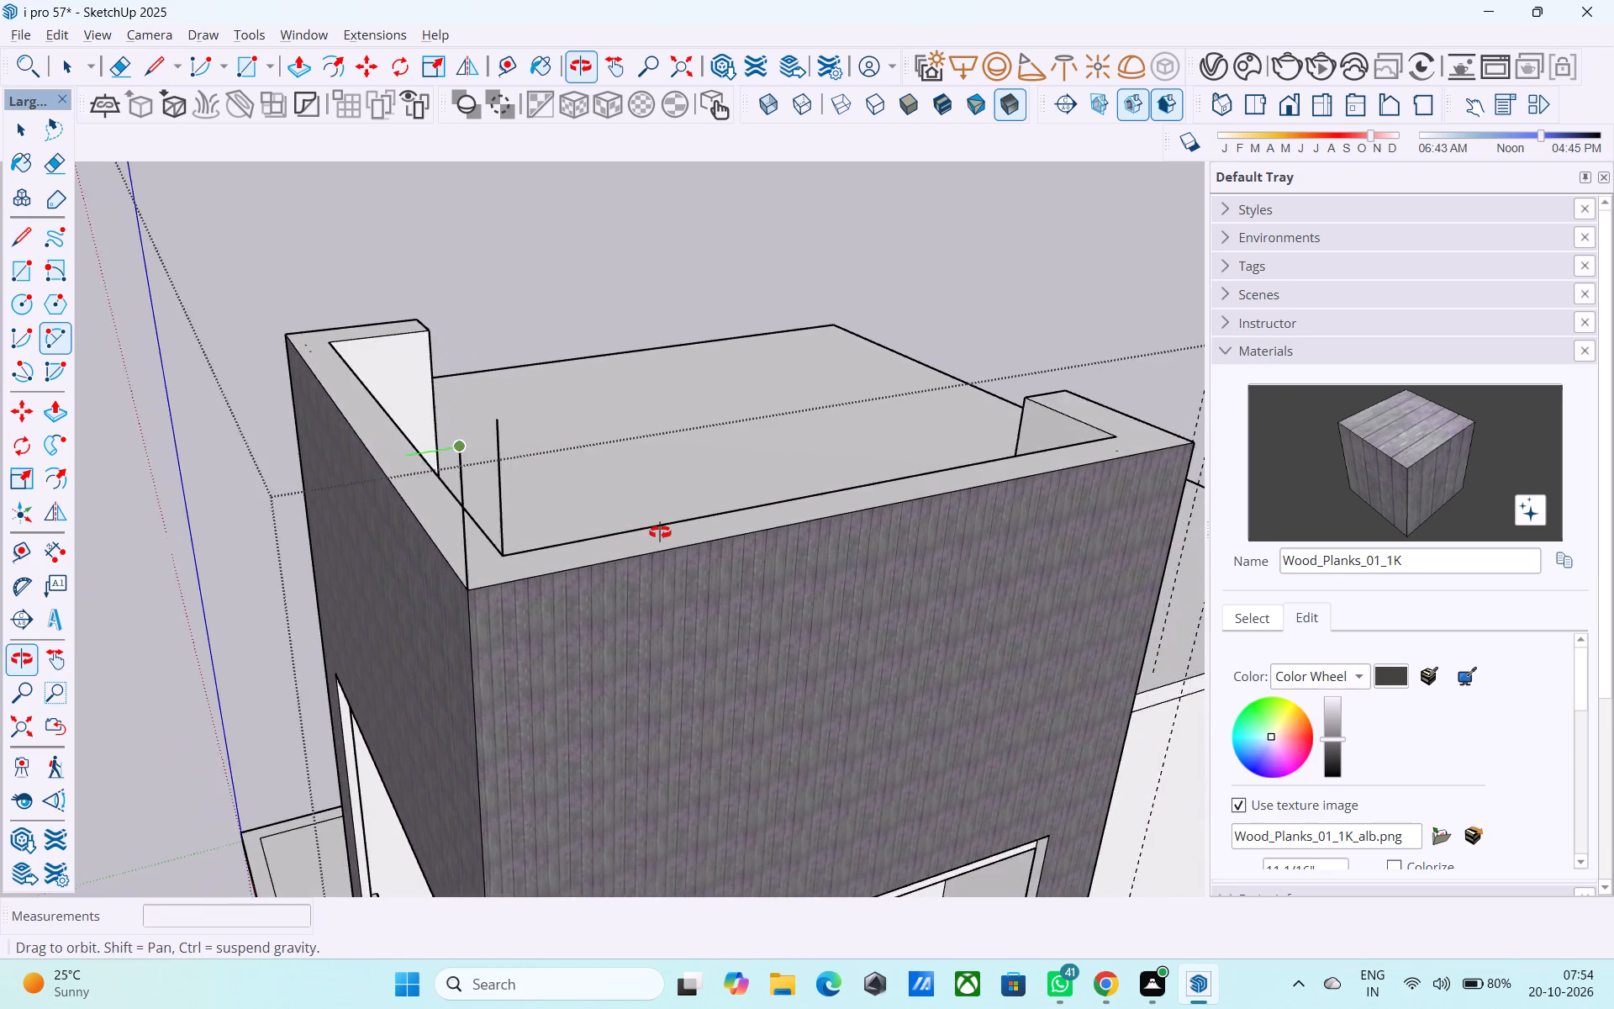
pyautogui.moveTo(660, 532); pyautogui.dragTo(626, 533, button='middle')
pyautogui.press('space')
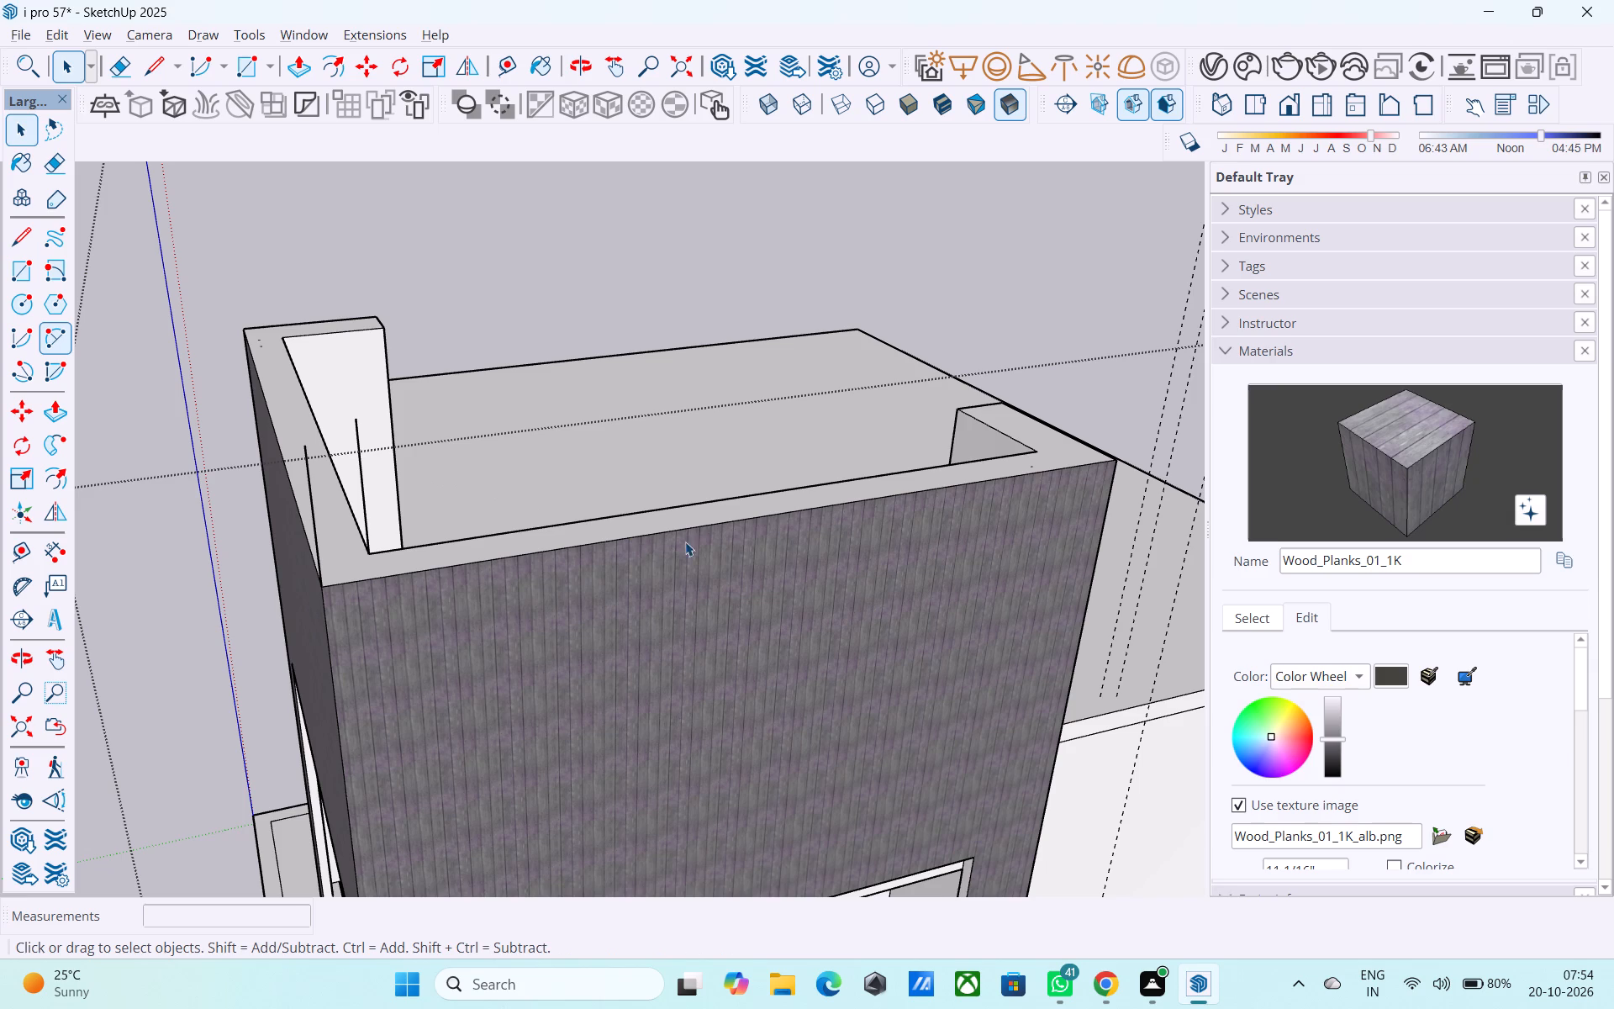
pyautogui.press('l')
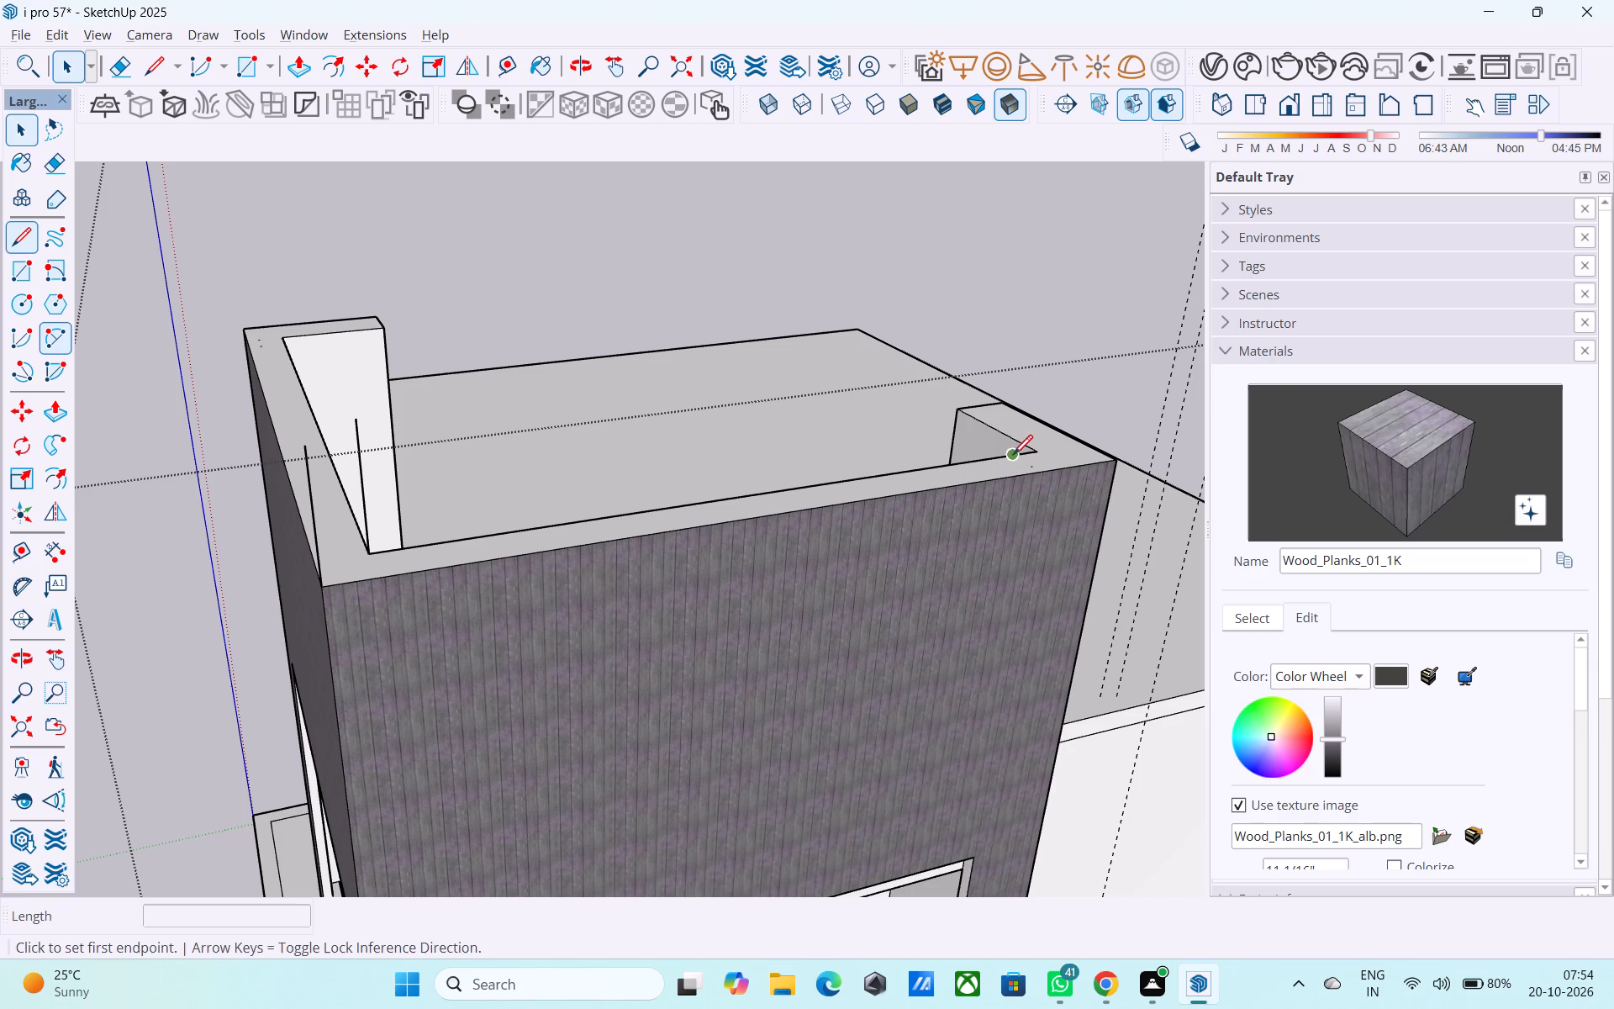
pyautogui.click(1033, 450)
pyautogui.click(1083, 444)
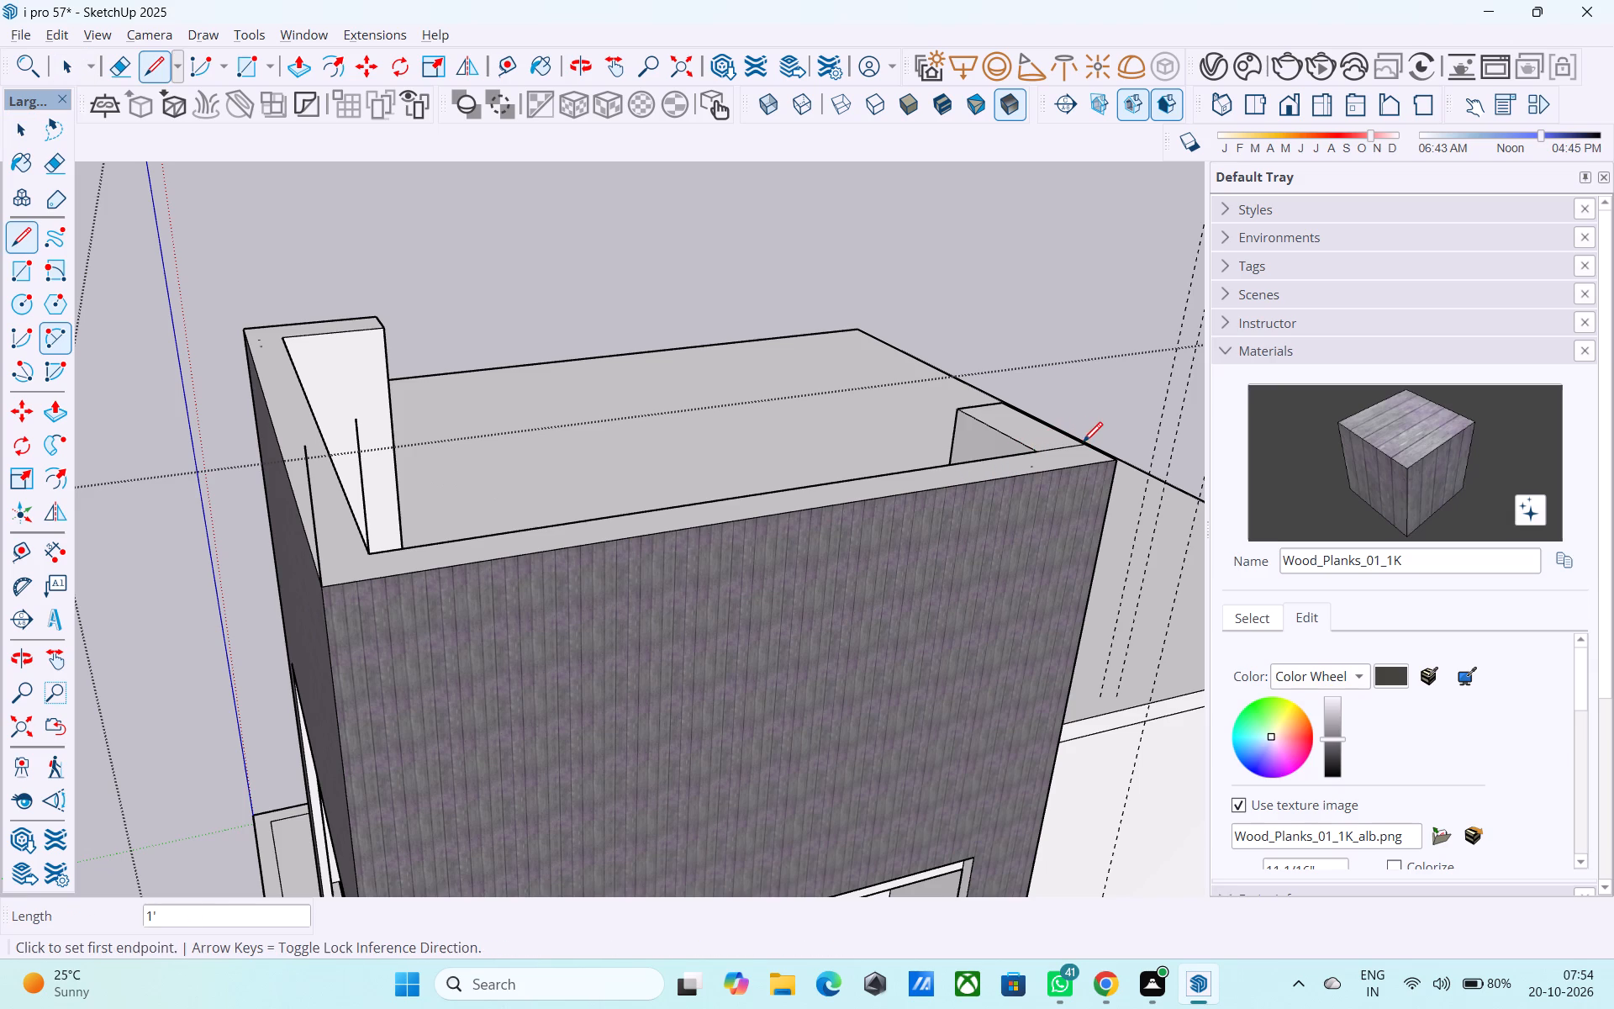
pyautogui.click(283, 341)
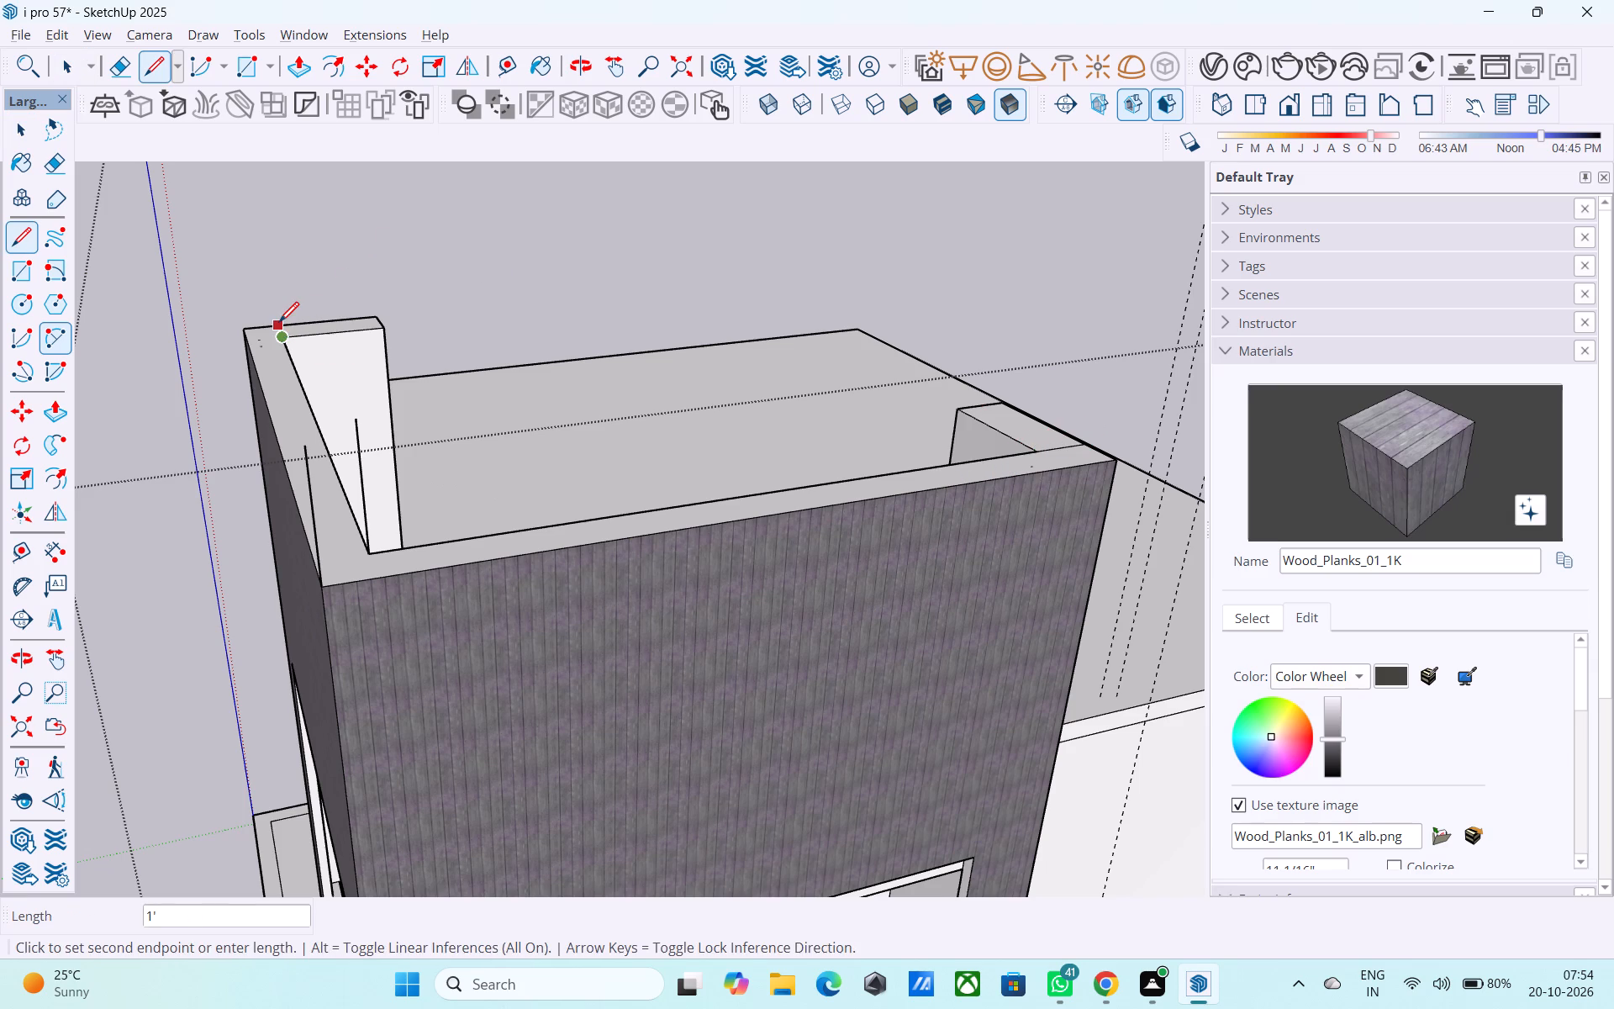
pyautogui.click(279, 323)
# Draw outer and inner sloping edges from the end of the parapet wing away from the door to the tops of the 2' lines.
pyautogui.click(248, 330)
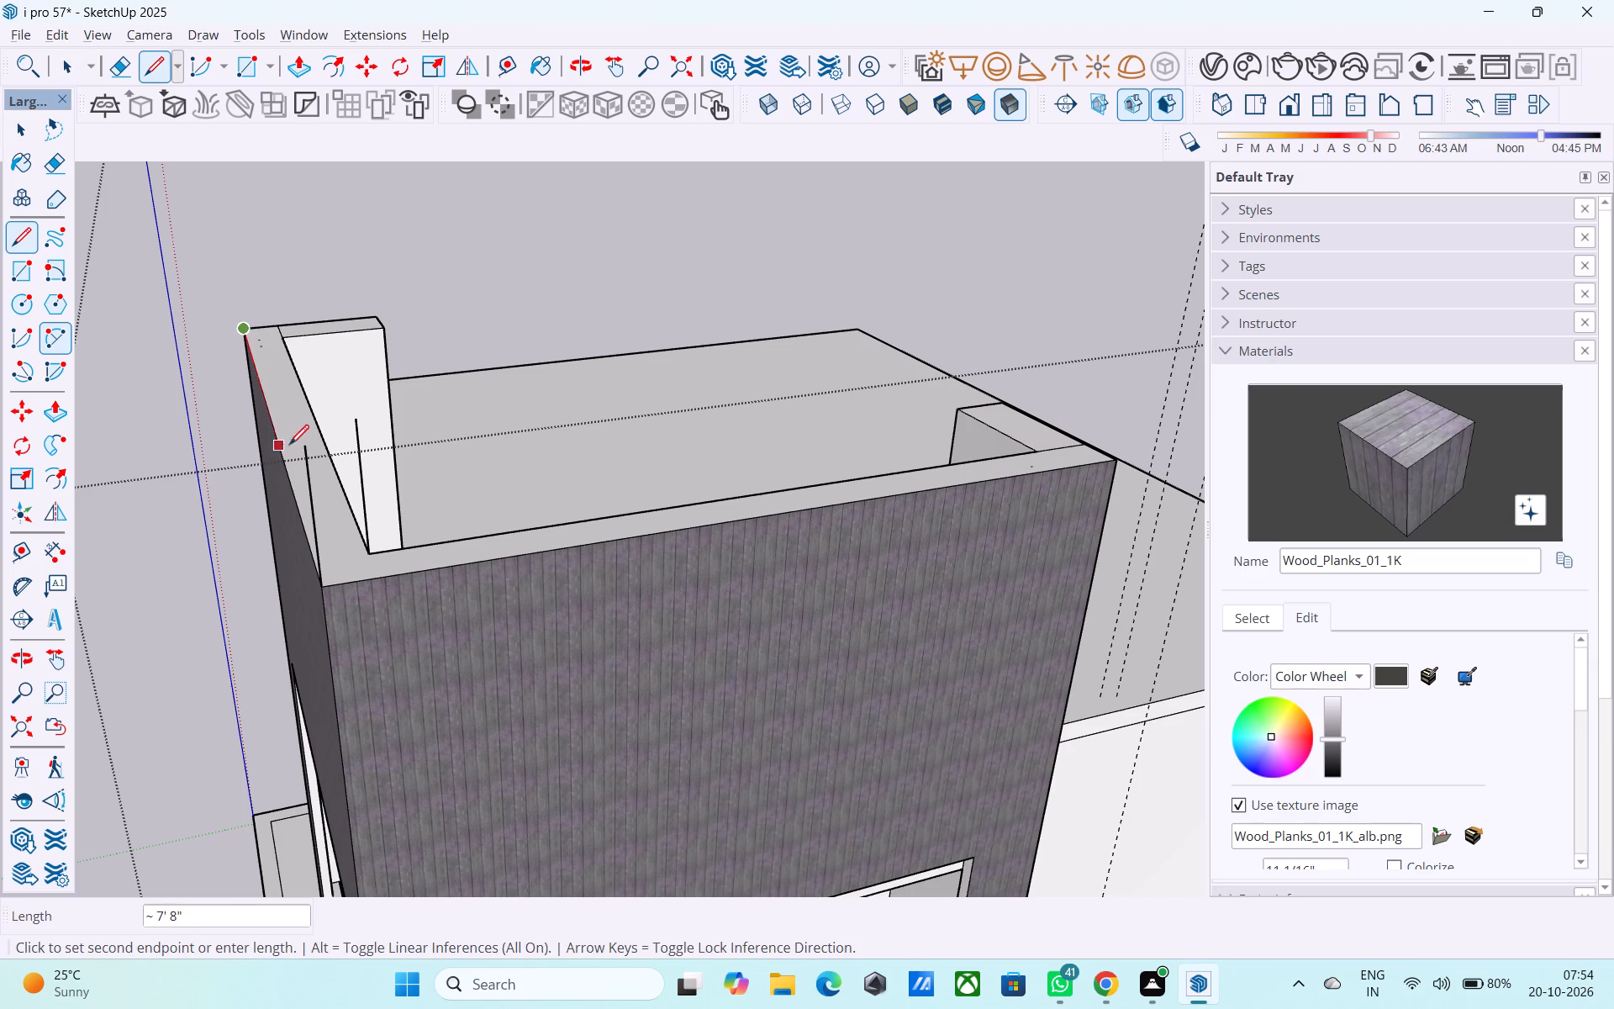
pyautogui.click(308, 442)
pyautogui.click(287, 324)
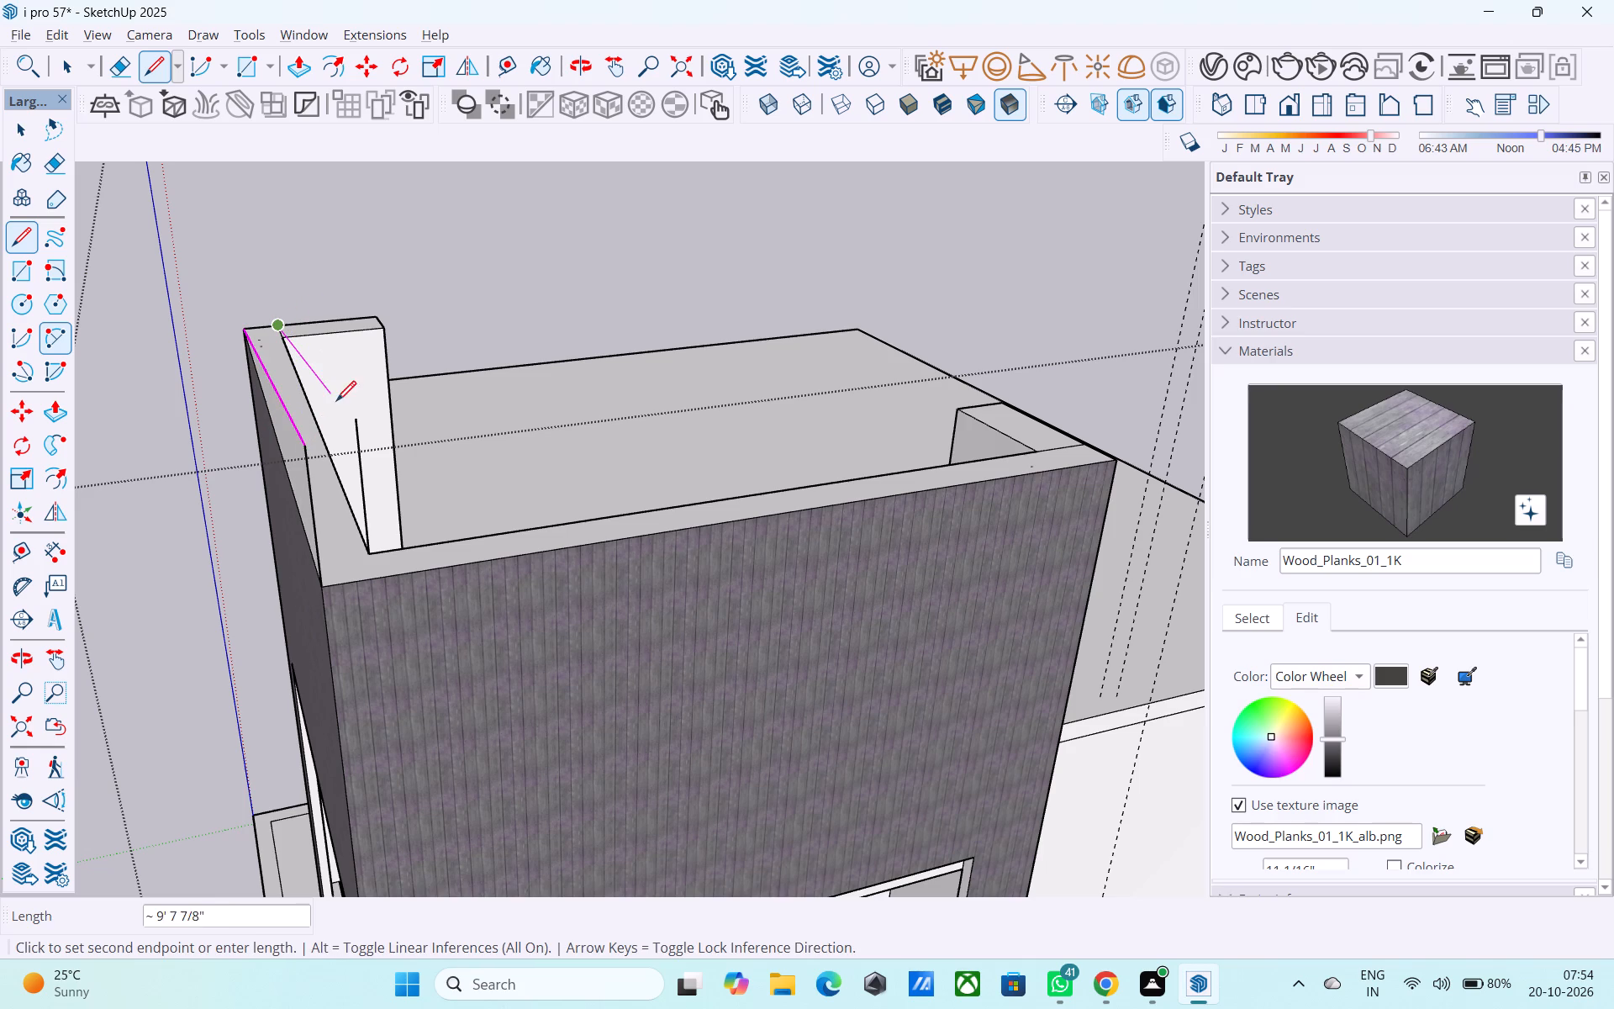
pyautogui.click(351, 421)
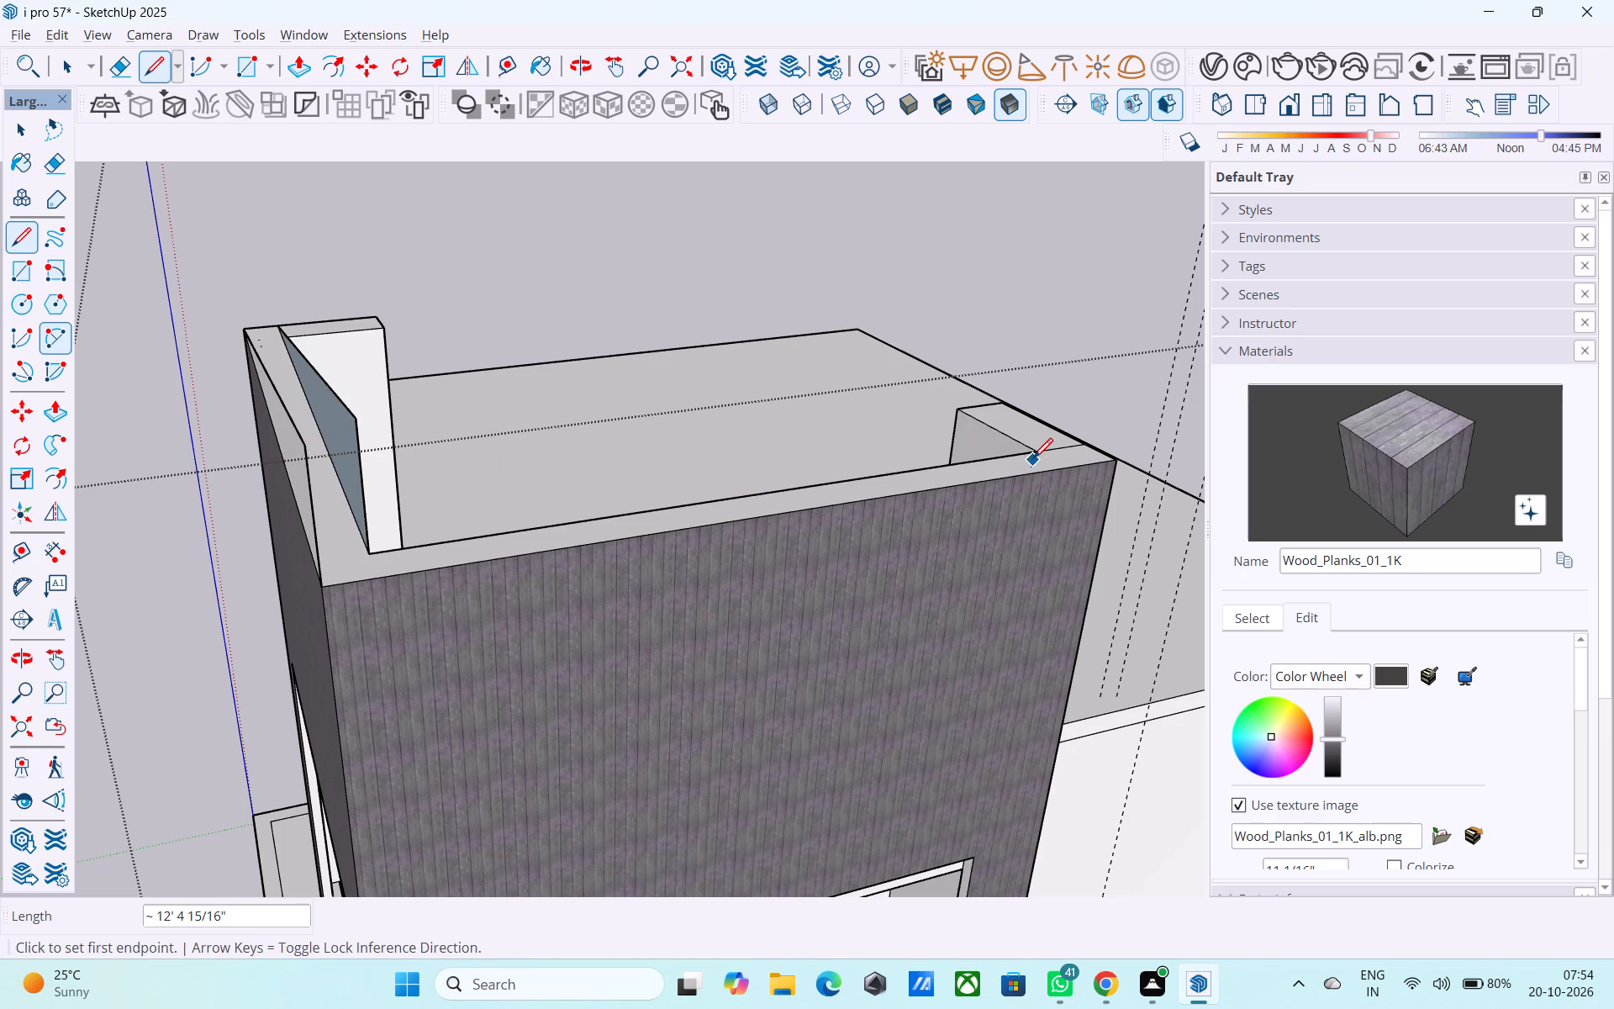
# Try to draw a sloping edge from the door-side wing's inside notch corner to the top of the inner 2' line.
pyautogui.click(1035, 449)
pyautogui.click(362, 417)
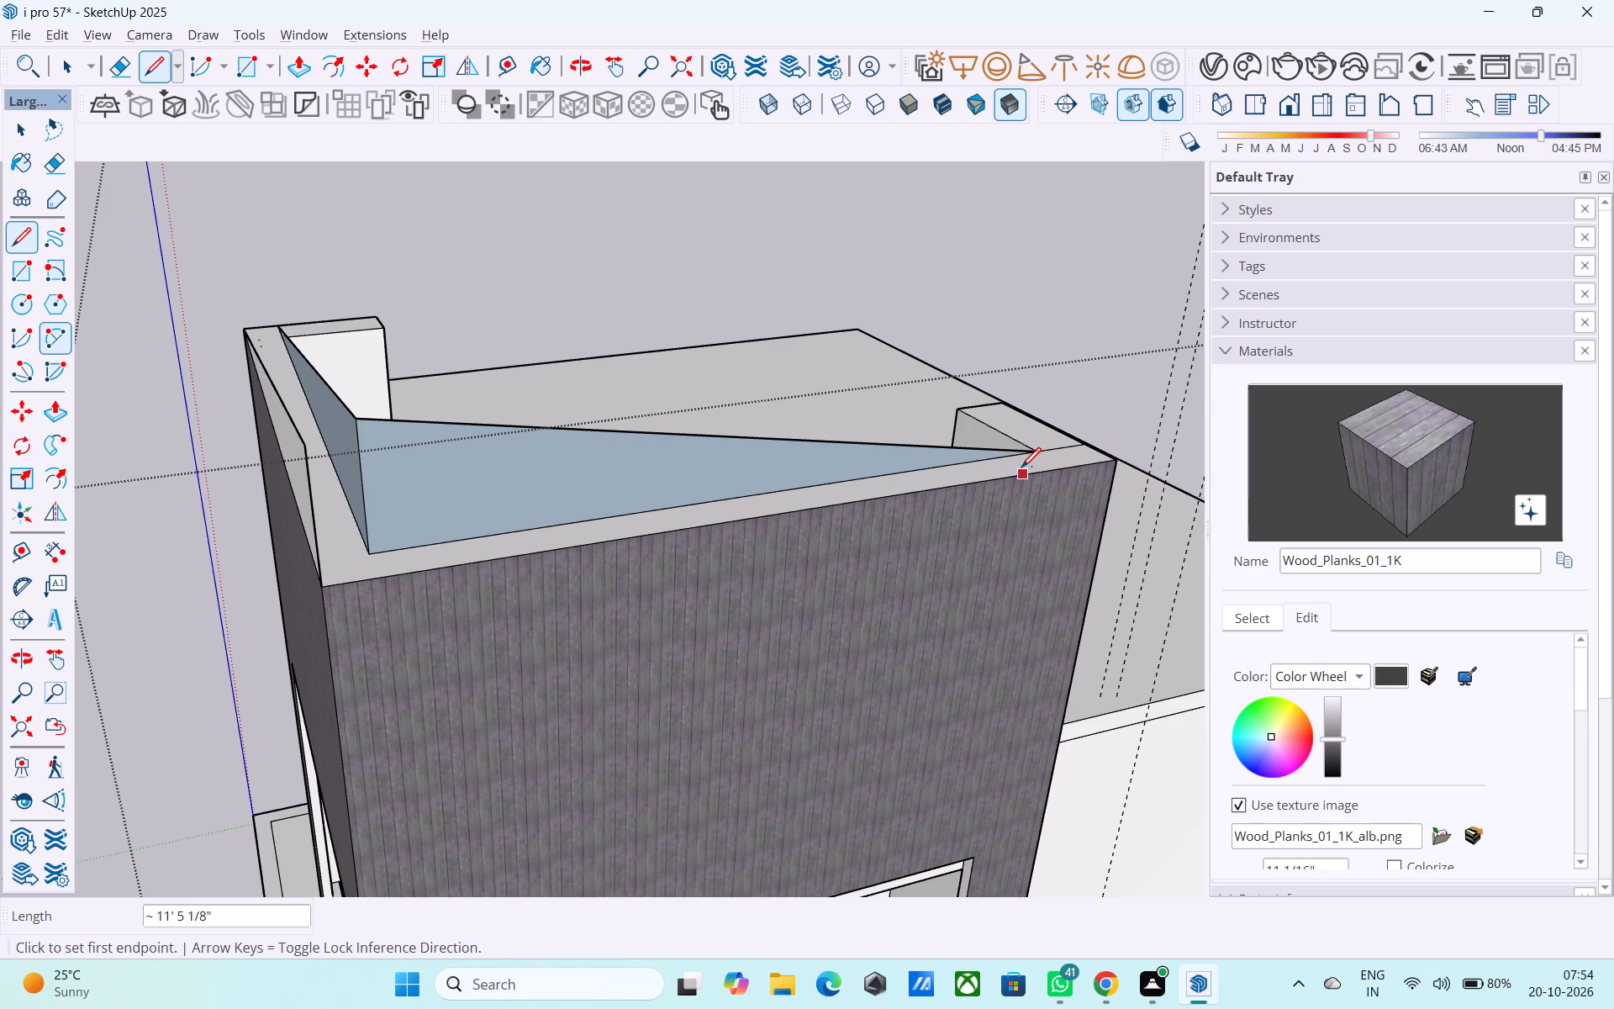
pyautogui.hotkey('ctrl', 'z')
# Draw the inner and outer sloping edges from the end of the door-side parapet wing to the tops of the 2' lines.
pyautogui.click(1076, 442)
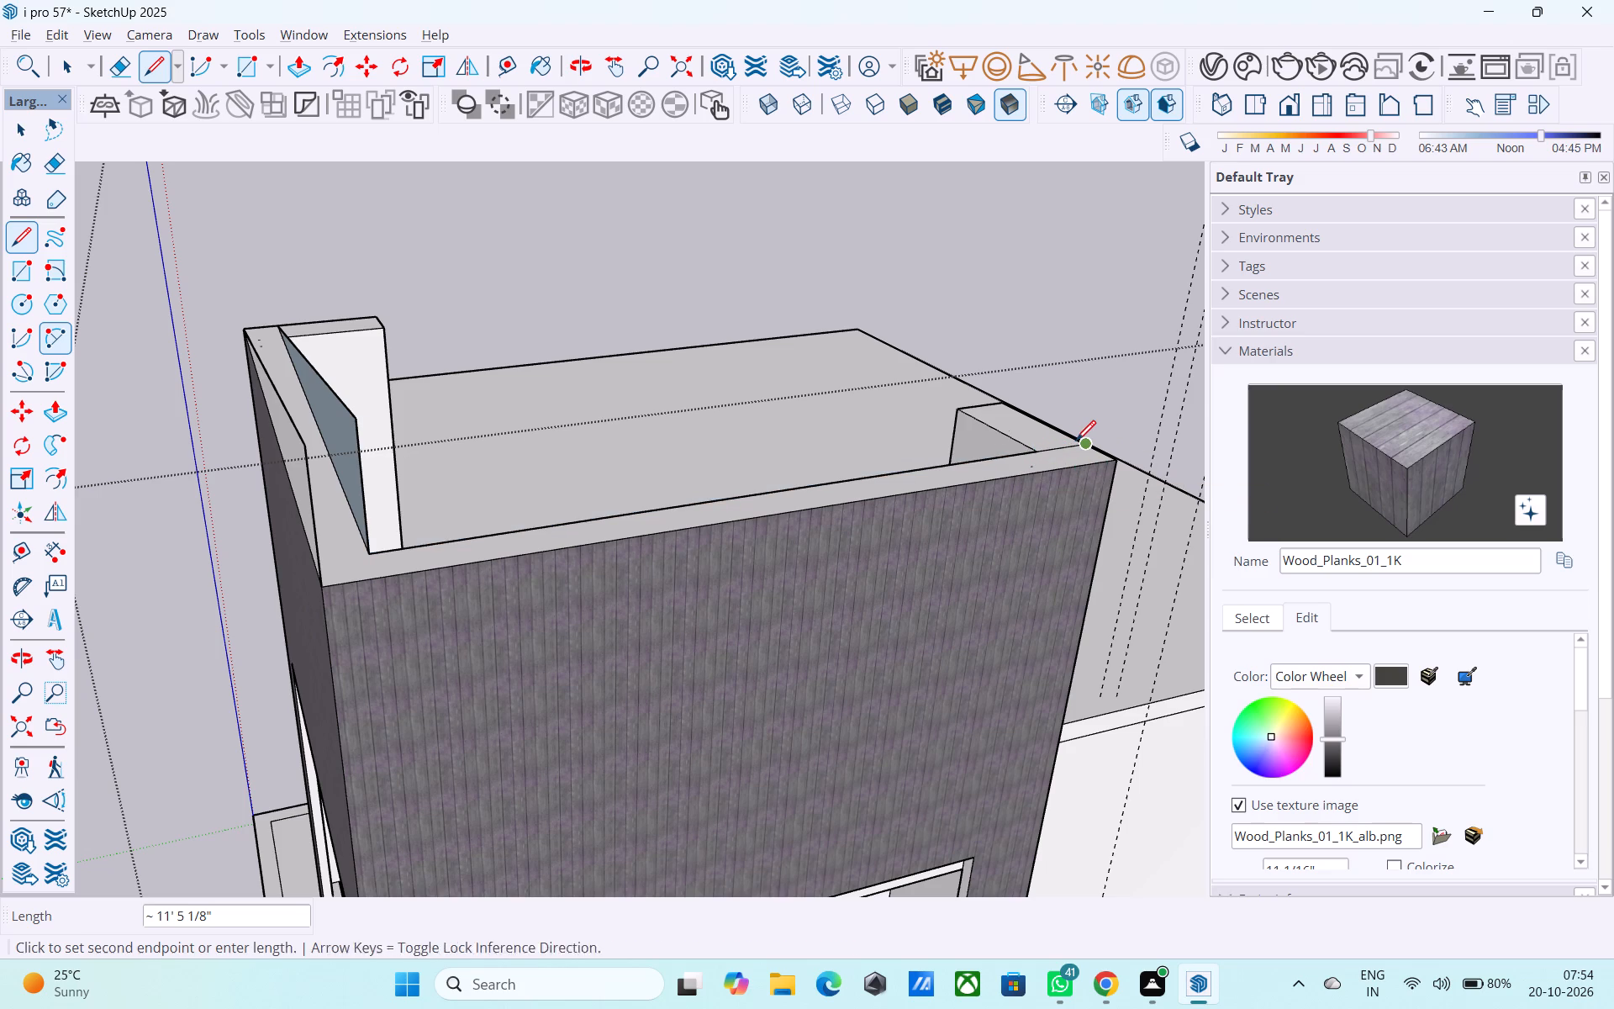
pyautogui.click(360, 412)
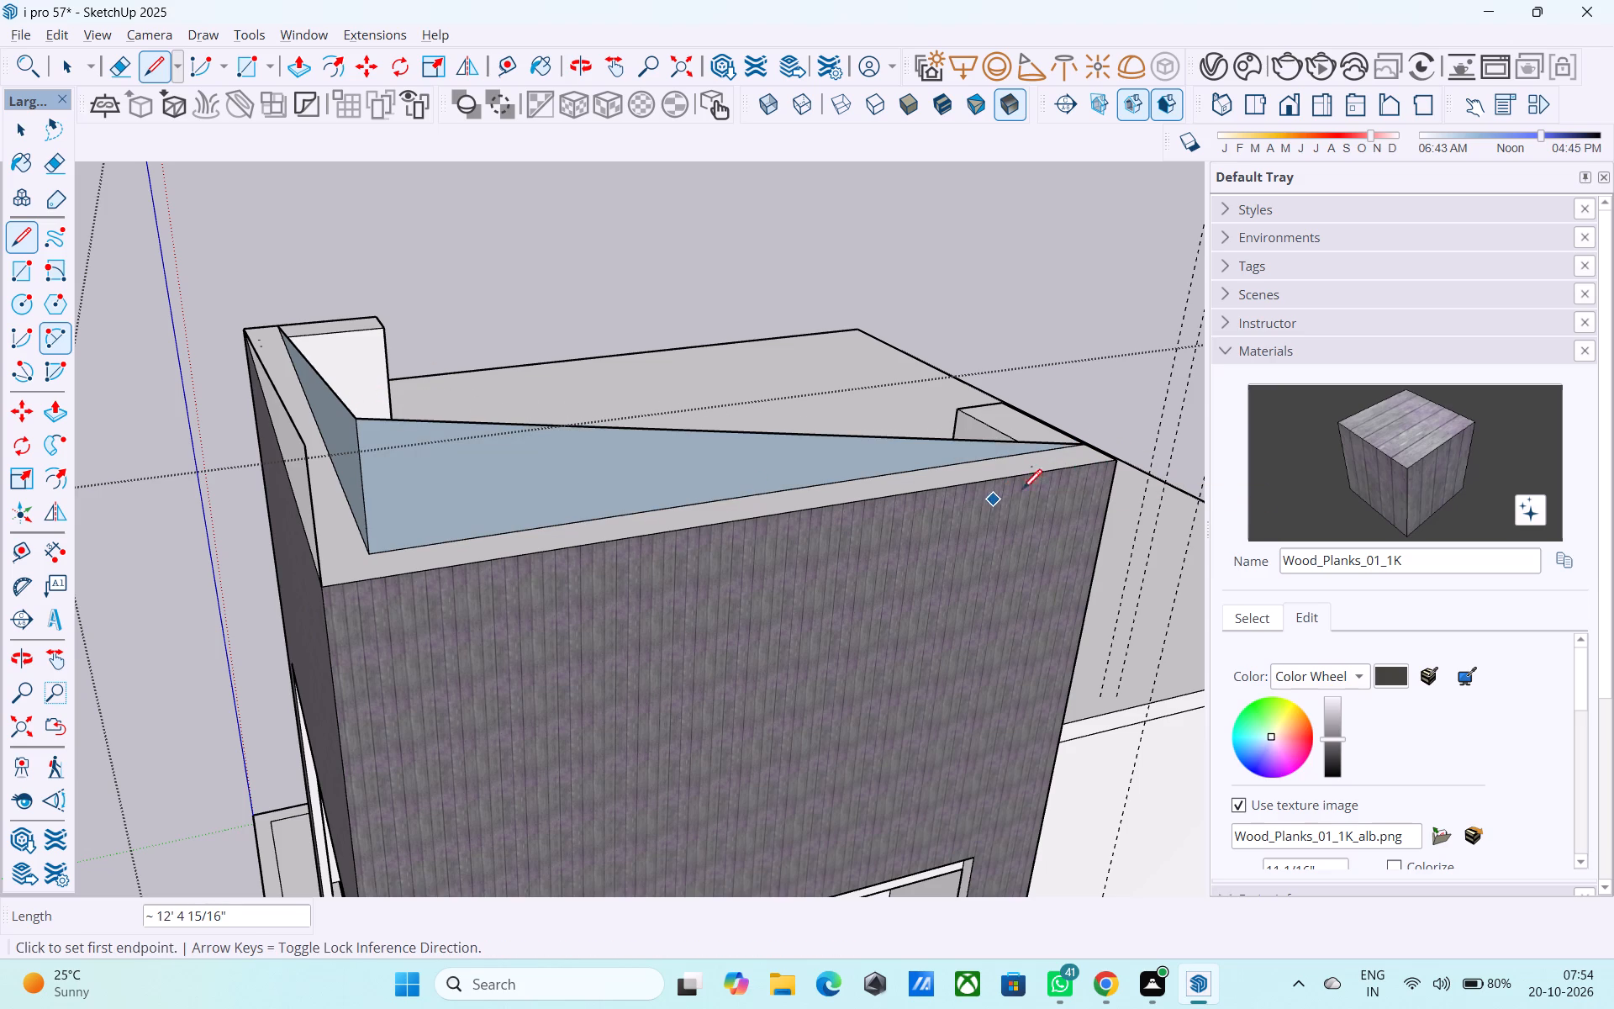
pyautogui.click(1108, 457)
pyautogui.click(309, 440)
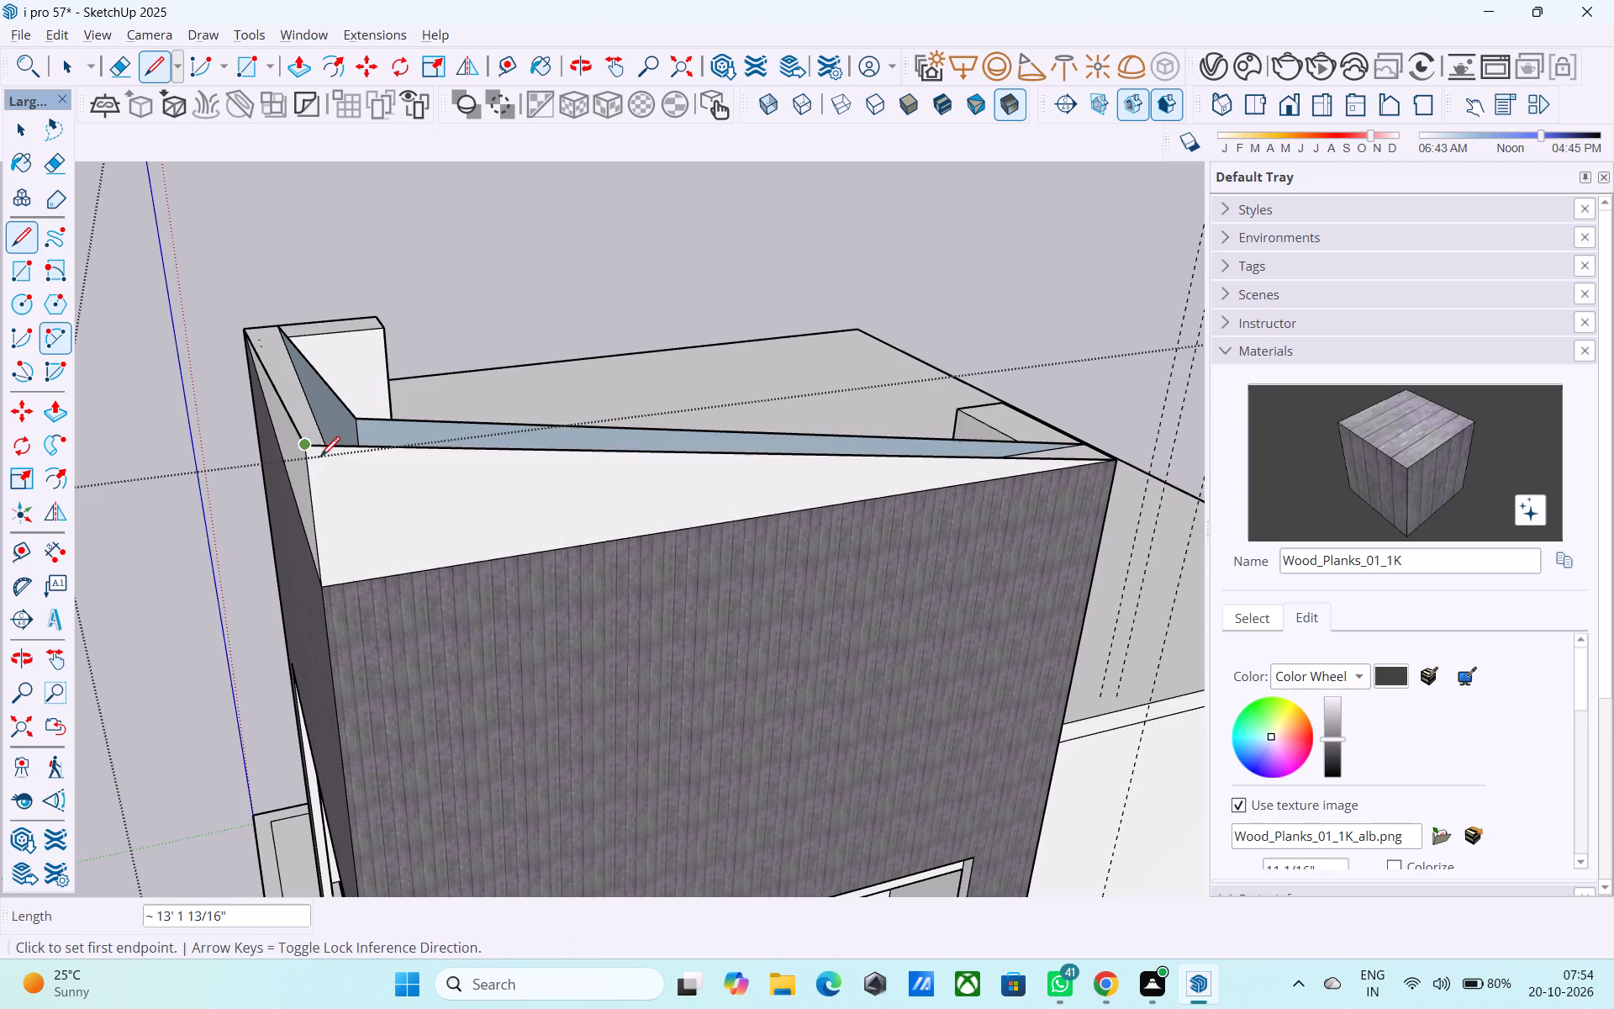
# Erase the seam lines between the wood cladding and the new triangular parapet faces on both outer sides.
pyautogui.moveTo(351, 494); pyautogui.dragTo(487, 308, button='middle')
pyautogui.scroll(-12, 533, 351)
pyautogui.moveTo(520, 456); pyautogui.dragTo(625, 432, button='middle')
pyautogui.scroll(4, 614, 422)
pyautogui.middleClick(576, 438)
pyautogui.scroll(6, 556, 436)
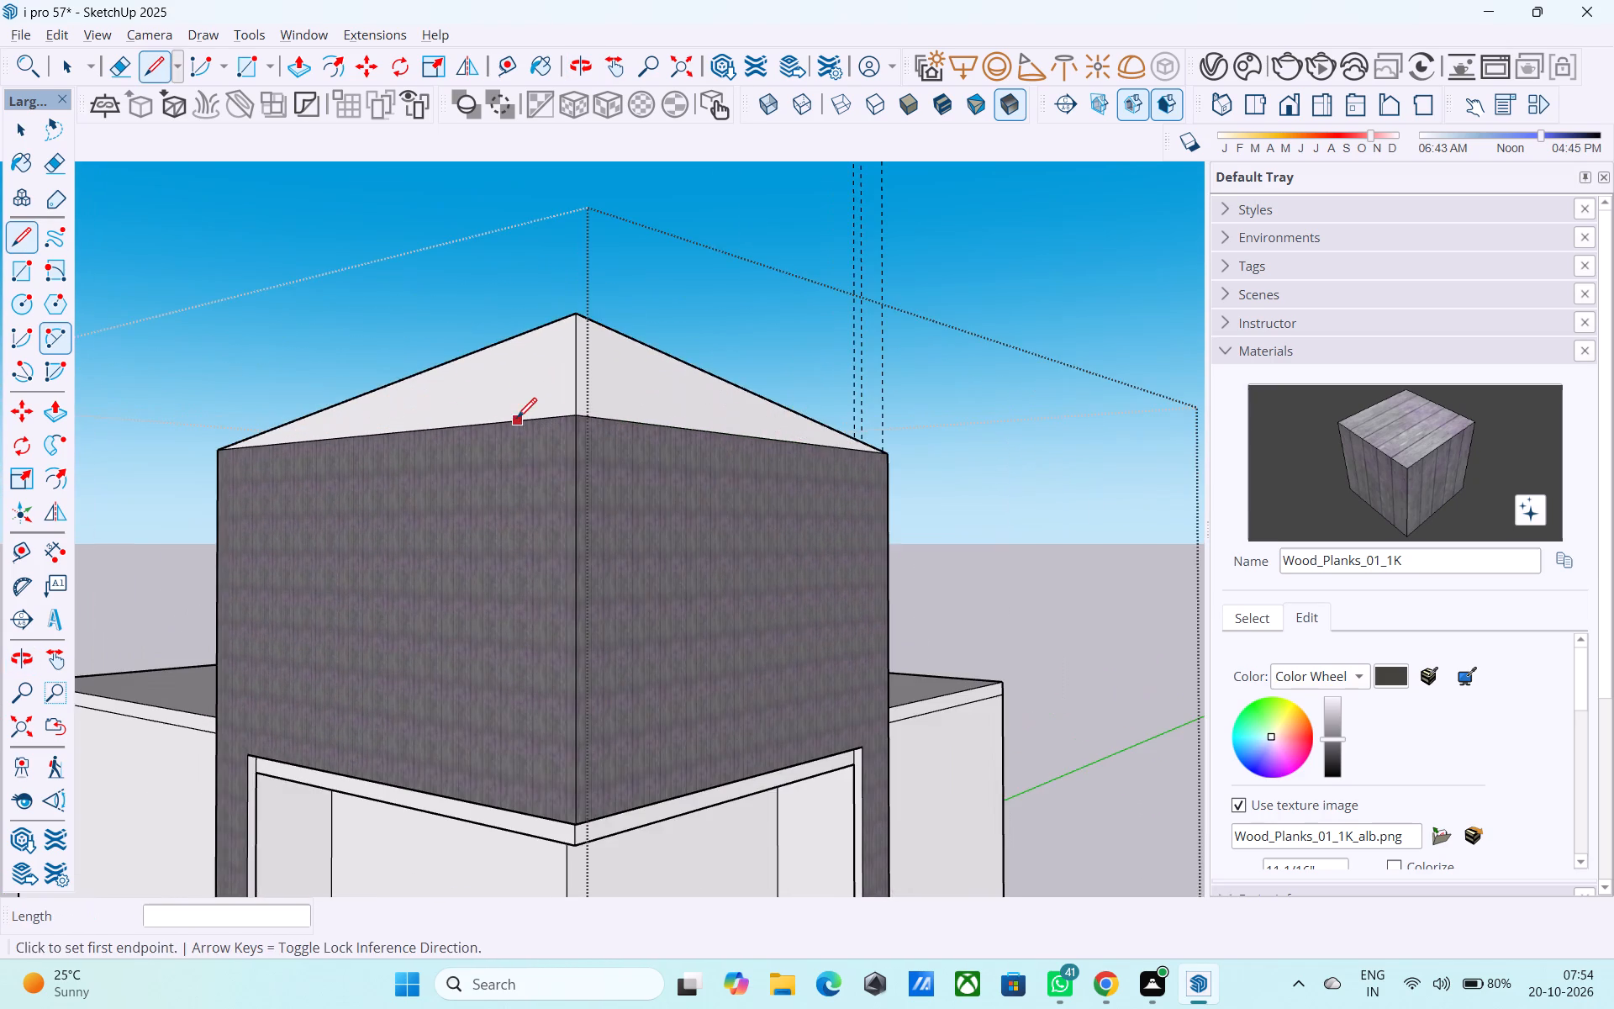
pyautogui.moveTo(517, 420); pyautogui.dragTo(484, 562, button='middle')
pyautogui.scroll(1, 493, 554)
pyautogui.press('e')
pyautogui.moveTo(473, 557); pyautogui.dragTo(466, 575)
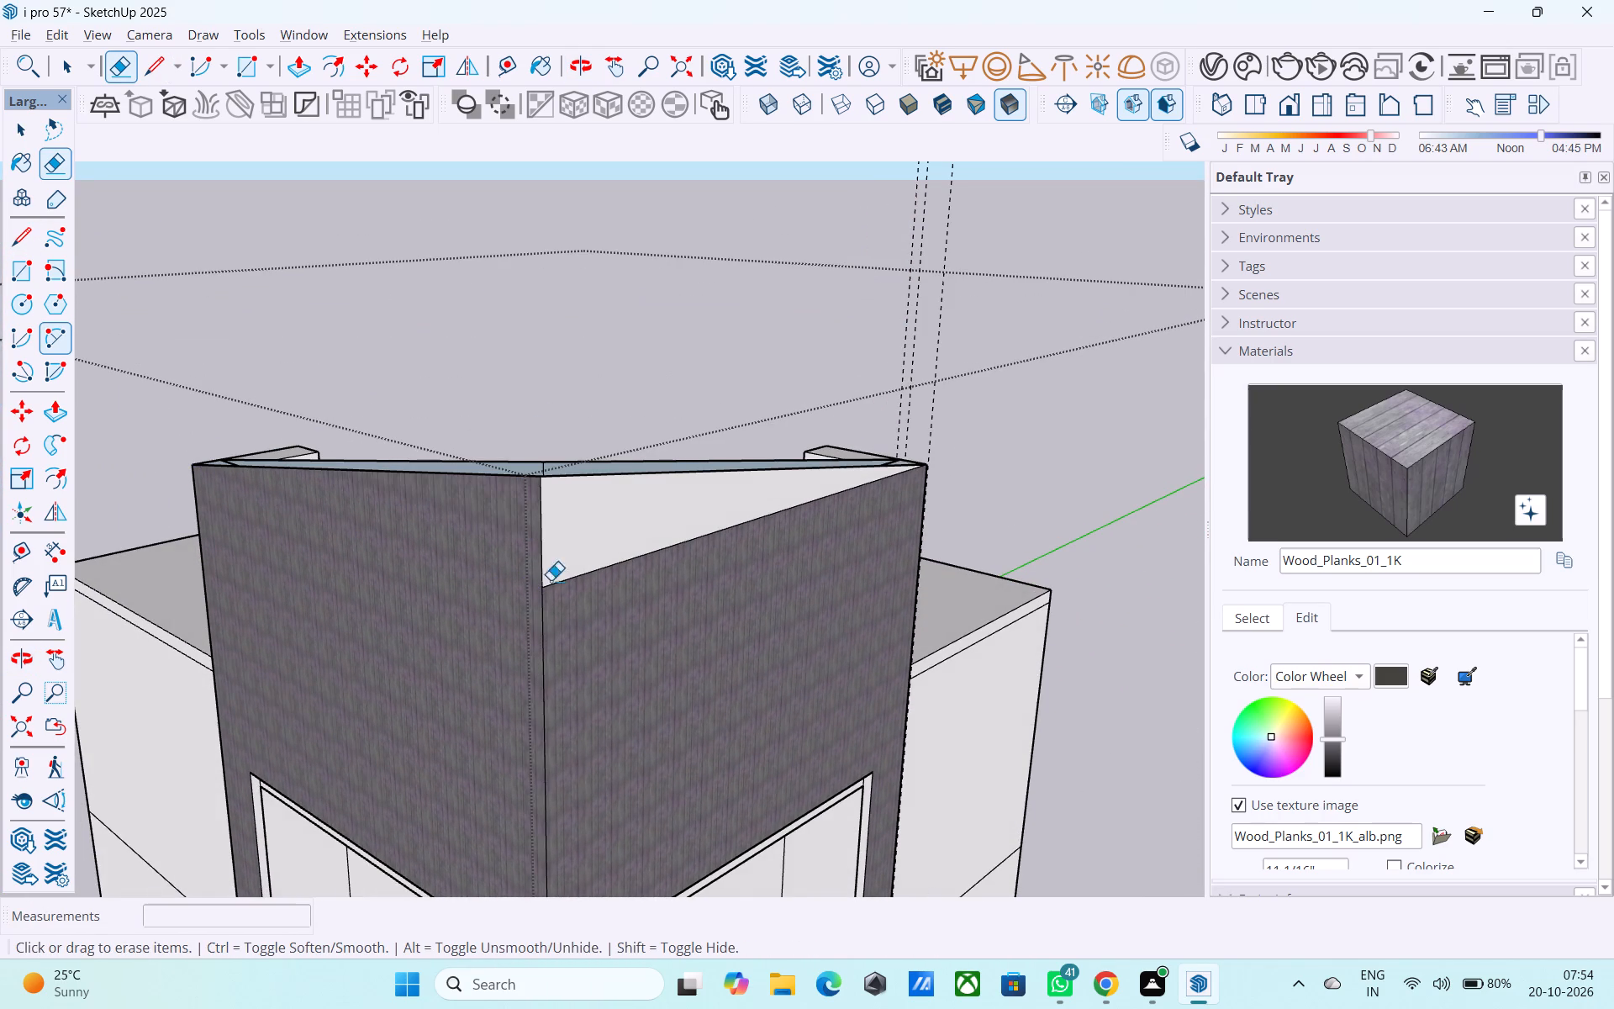
pyautogui.moveTo(572, 568); pyautogui.dragTo(587, 607)
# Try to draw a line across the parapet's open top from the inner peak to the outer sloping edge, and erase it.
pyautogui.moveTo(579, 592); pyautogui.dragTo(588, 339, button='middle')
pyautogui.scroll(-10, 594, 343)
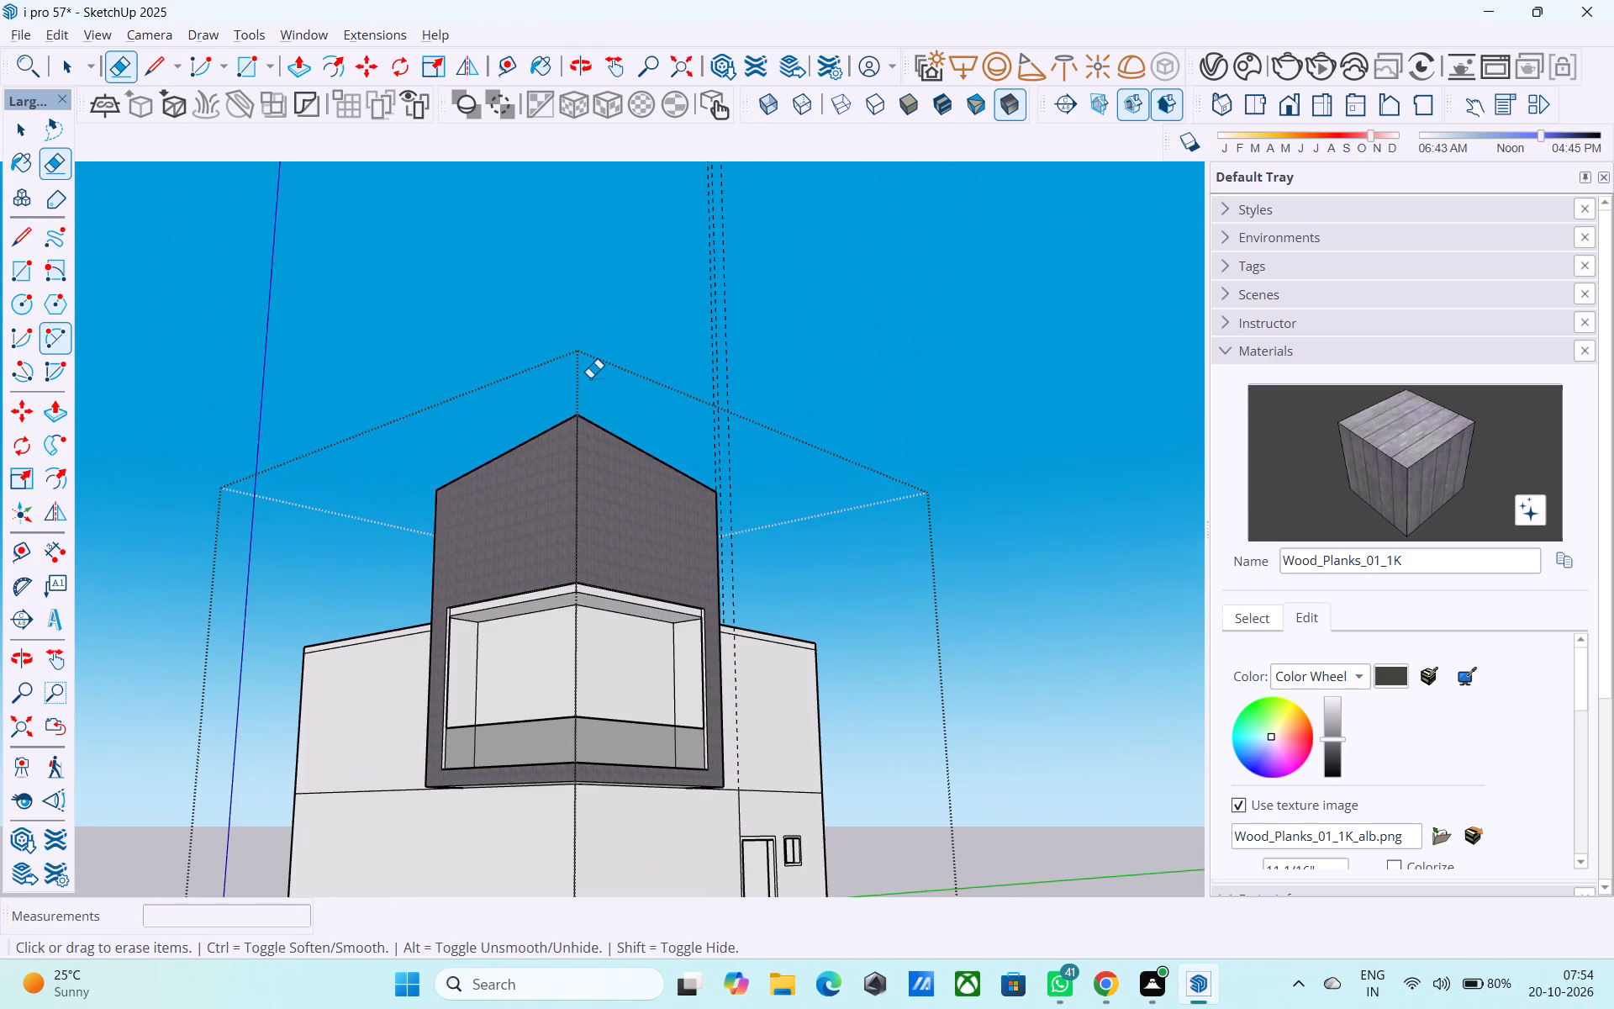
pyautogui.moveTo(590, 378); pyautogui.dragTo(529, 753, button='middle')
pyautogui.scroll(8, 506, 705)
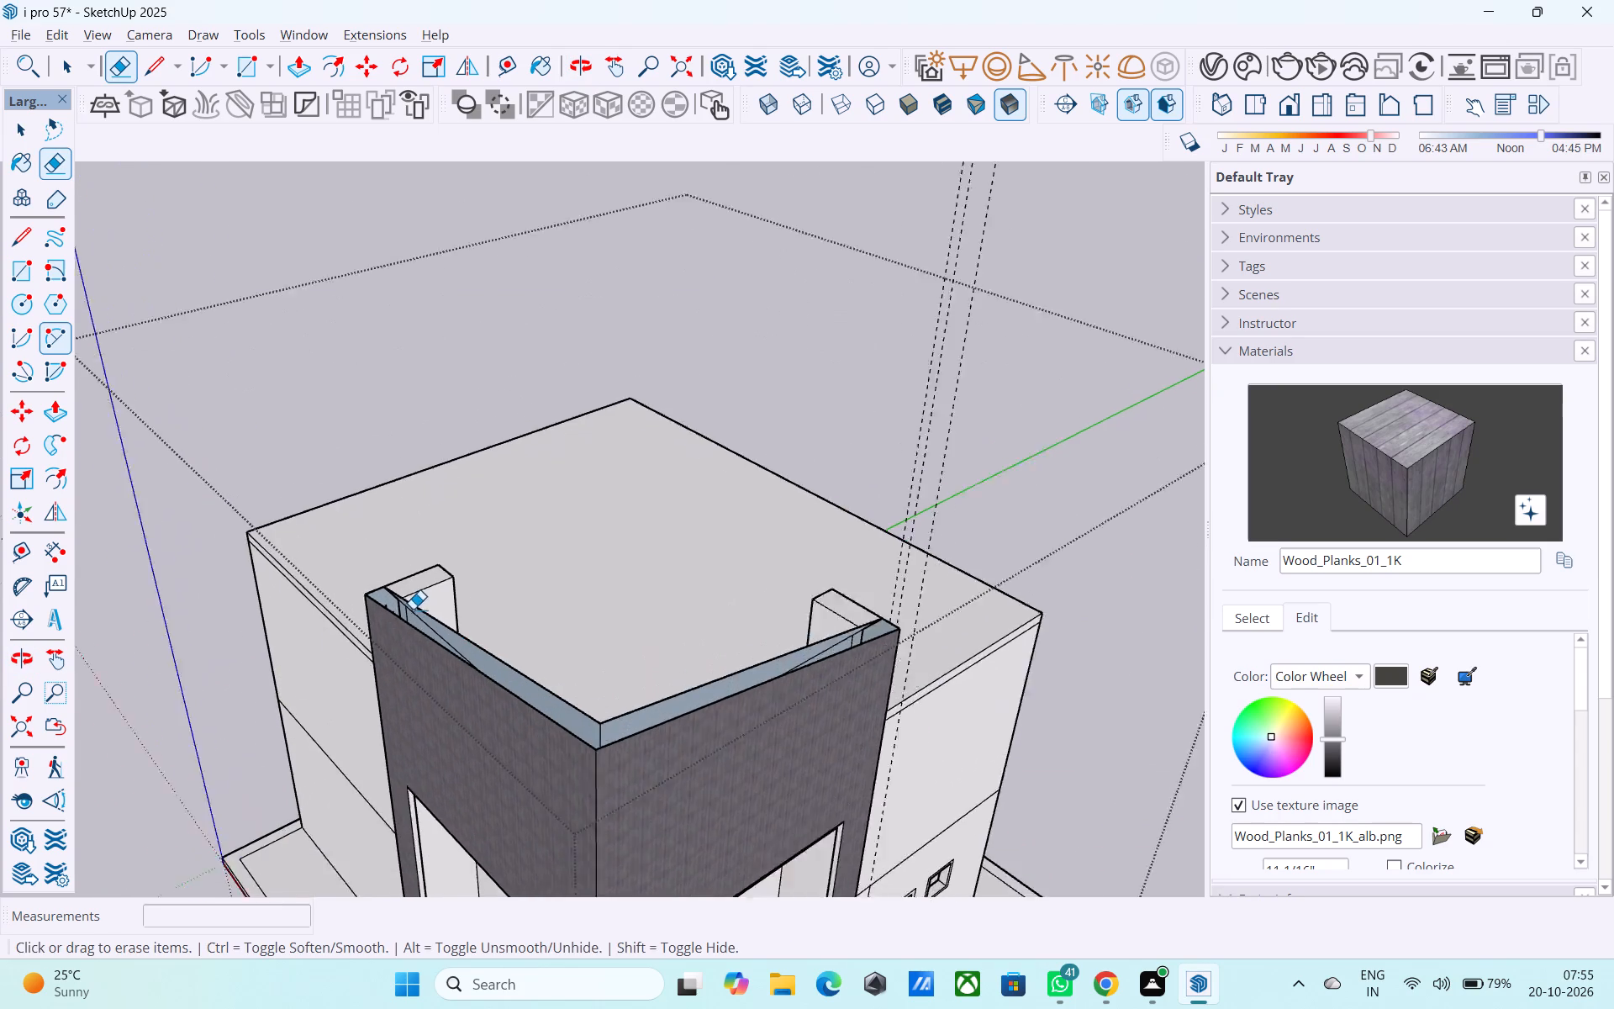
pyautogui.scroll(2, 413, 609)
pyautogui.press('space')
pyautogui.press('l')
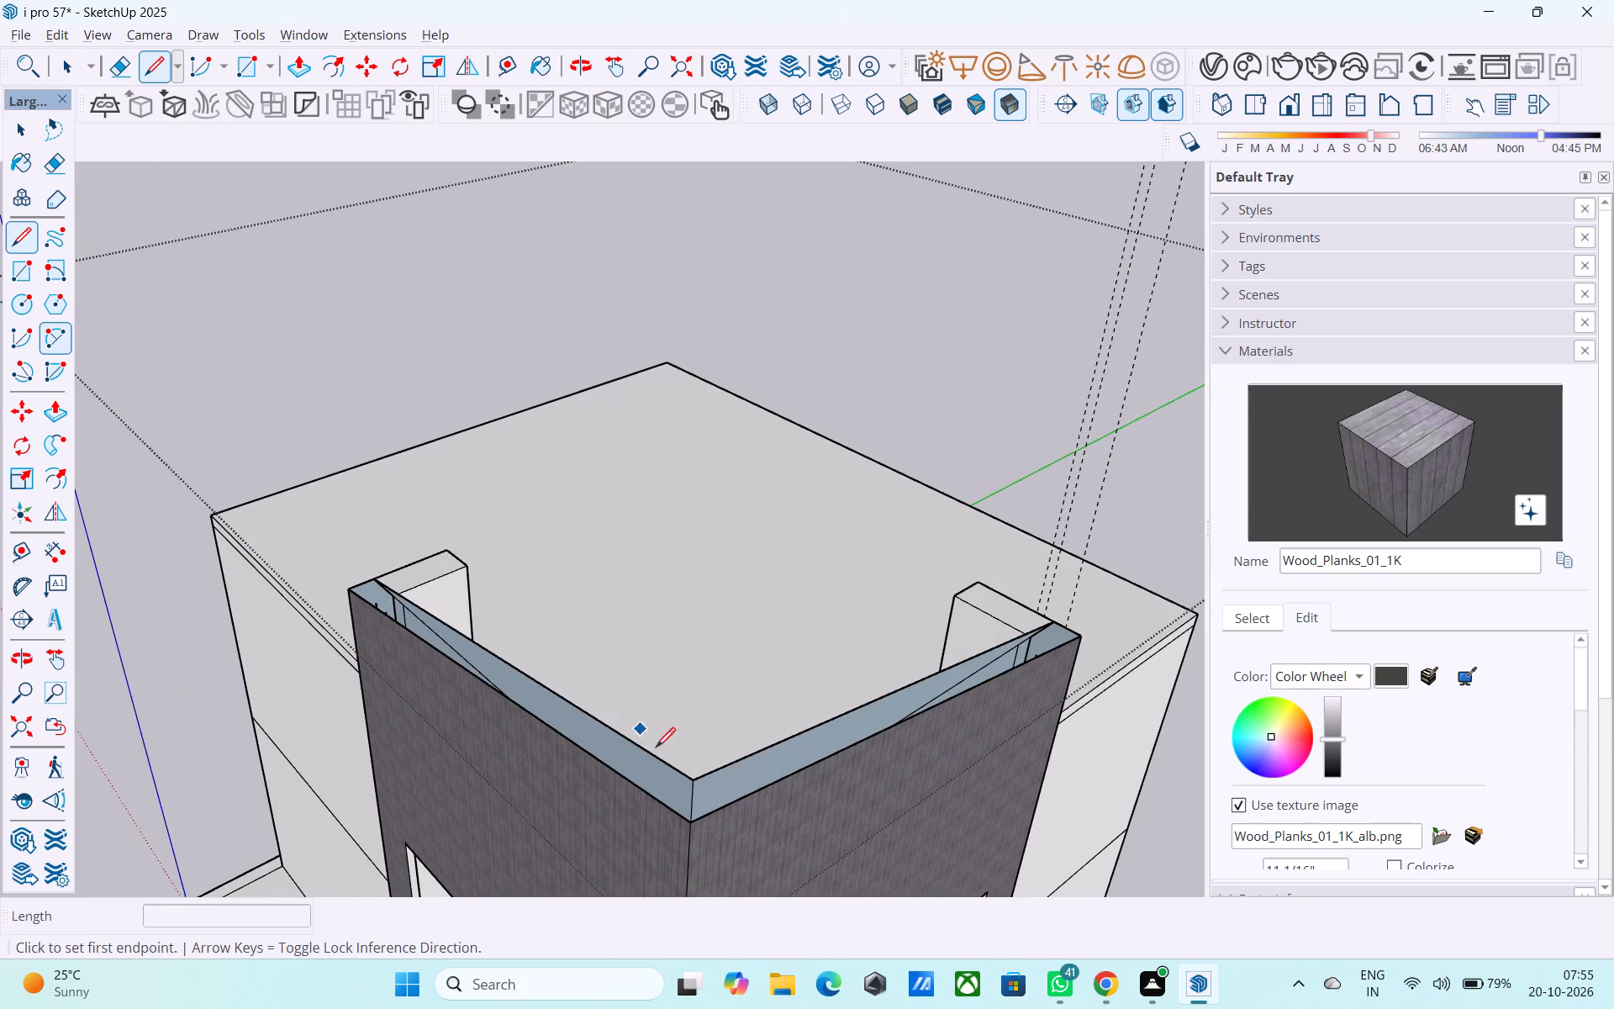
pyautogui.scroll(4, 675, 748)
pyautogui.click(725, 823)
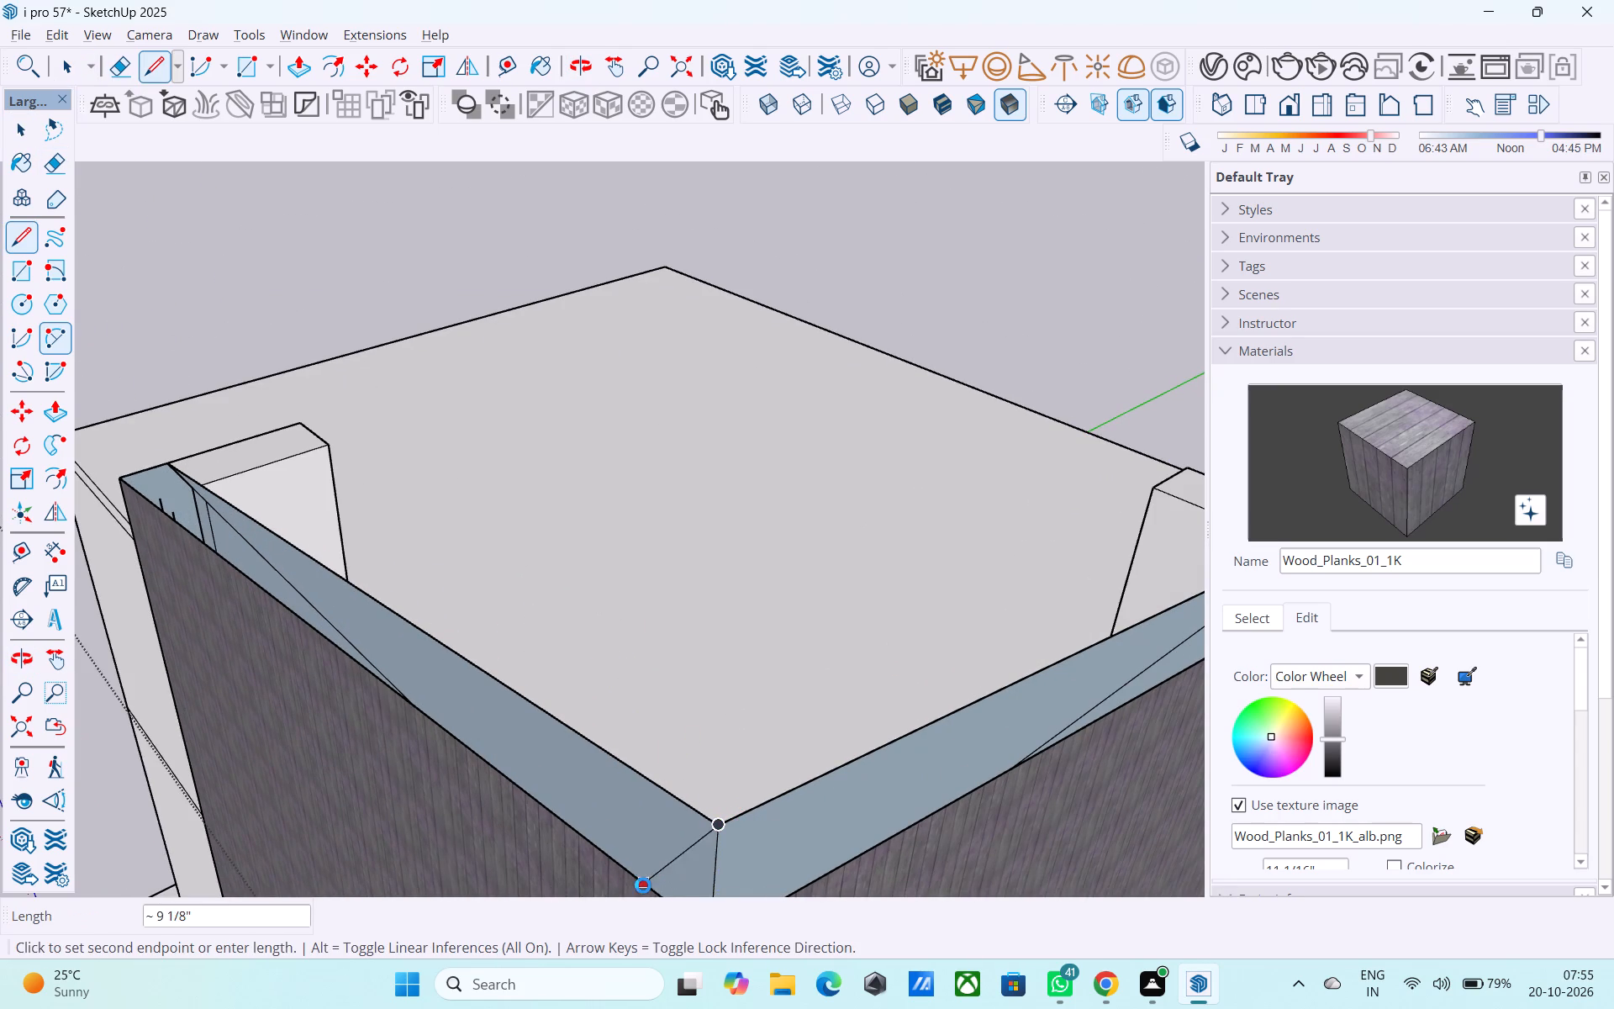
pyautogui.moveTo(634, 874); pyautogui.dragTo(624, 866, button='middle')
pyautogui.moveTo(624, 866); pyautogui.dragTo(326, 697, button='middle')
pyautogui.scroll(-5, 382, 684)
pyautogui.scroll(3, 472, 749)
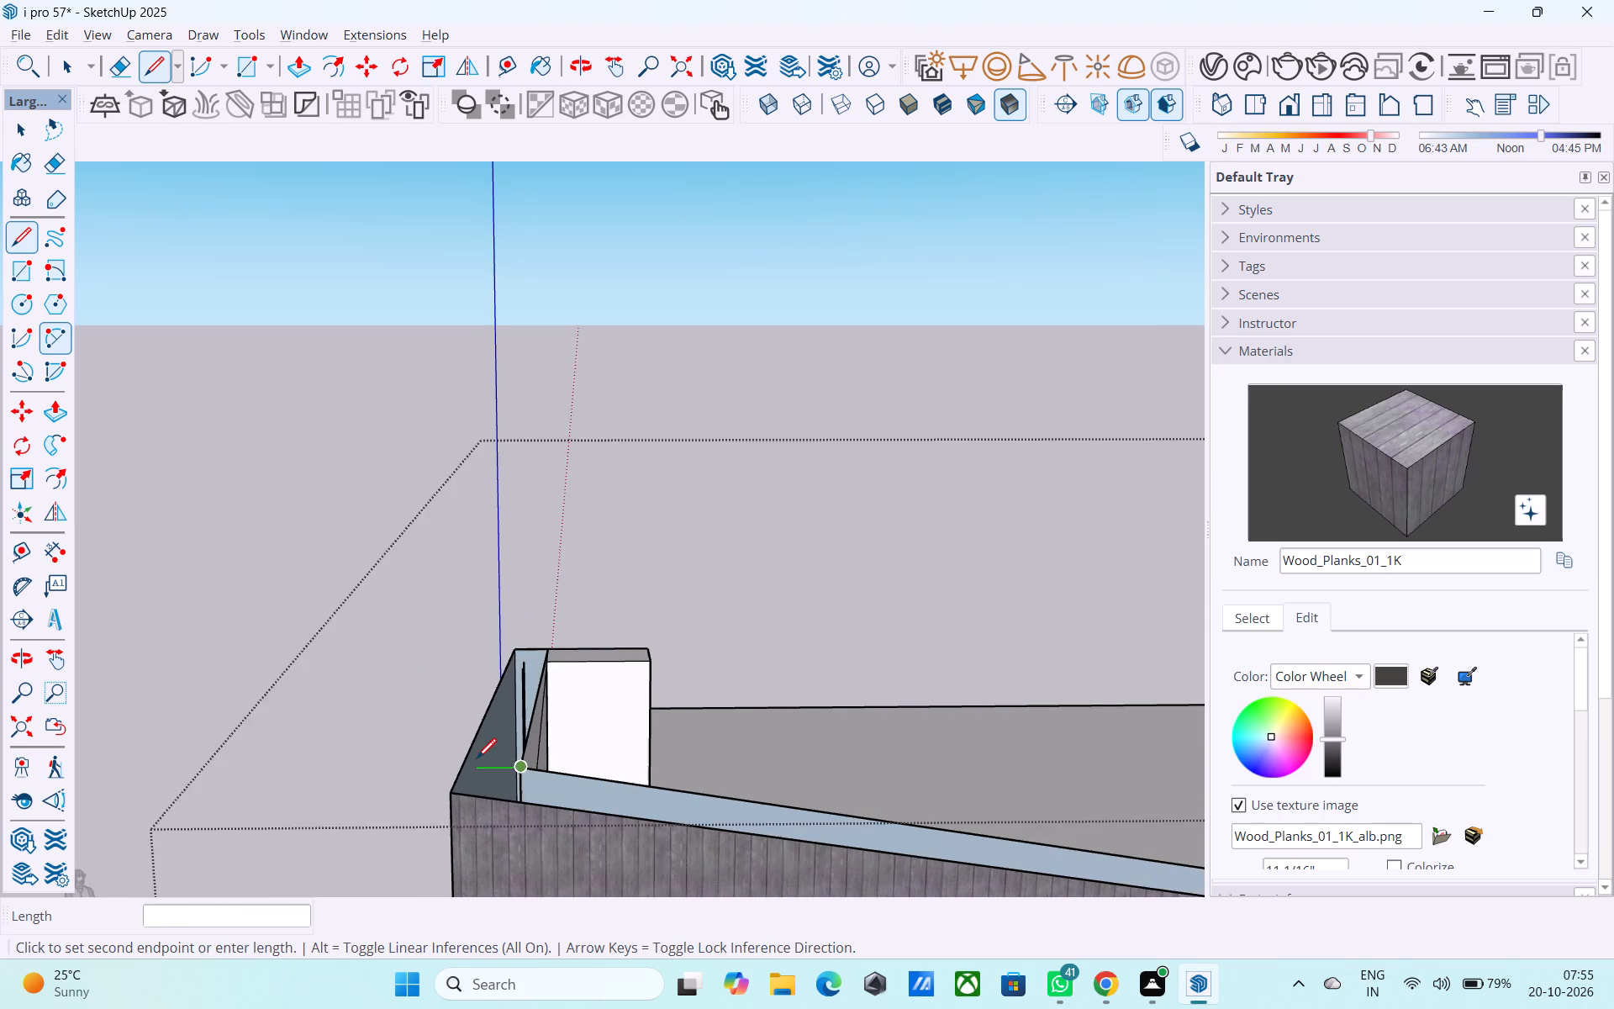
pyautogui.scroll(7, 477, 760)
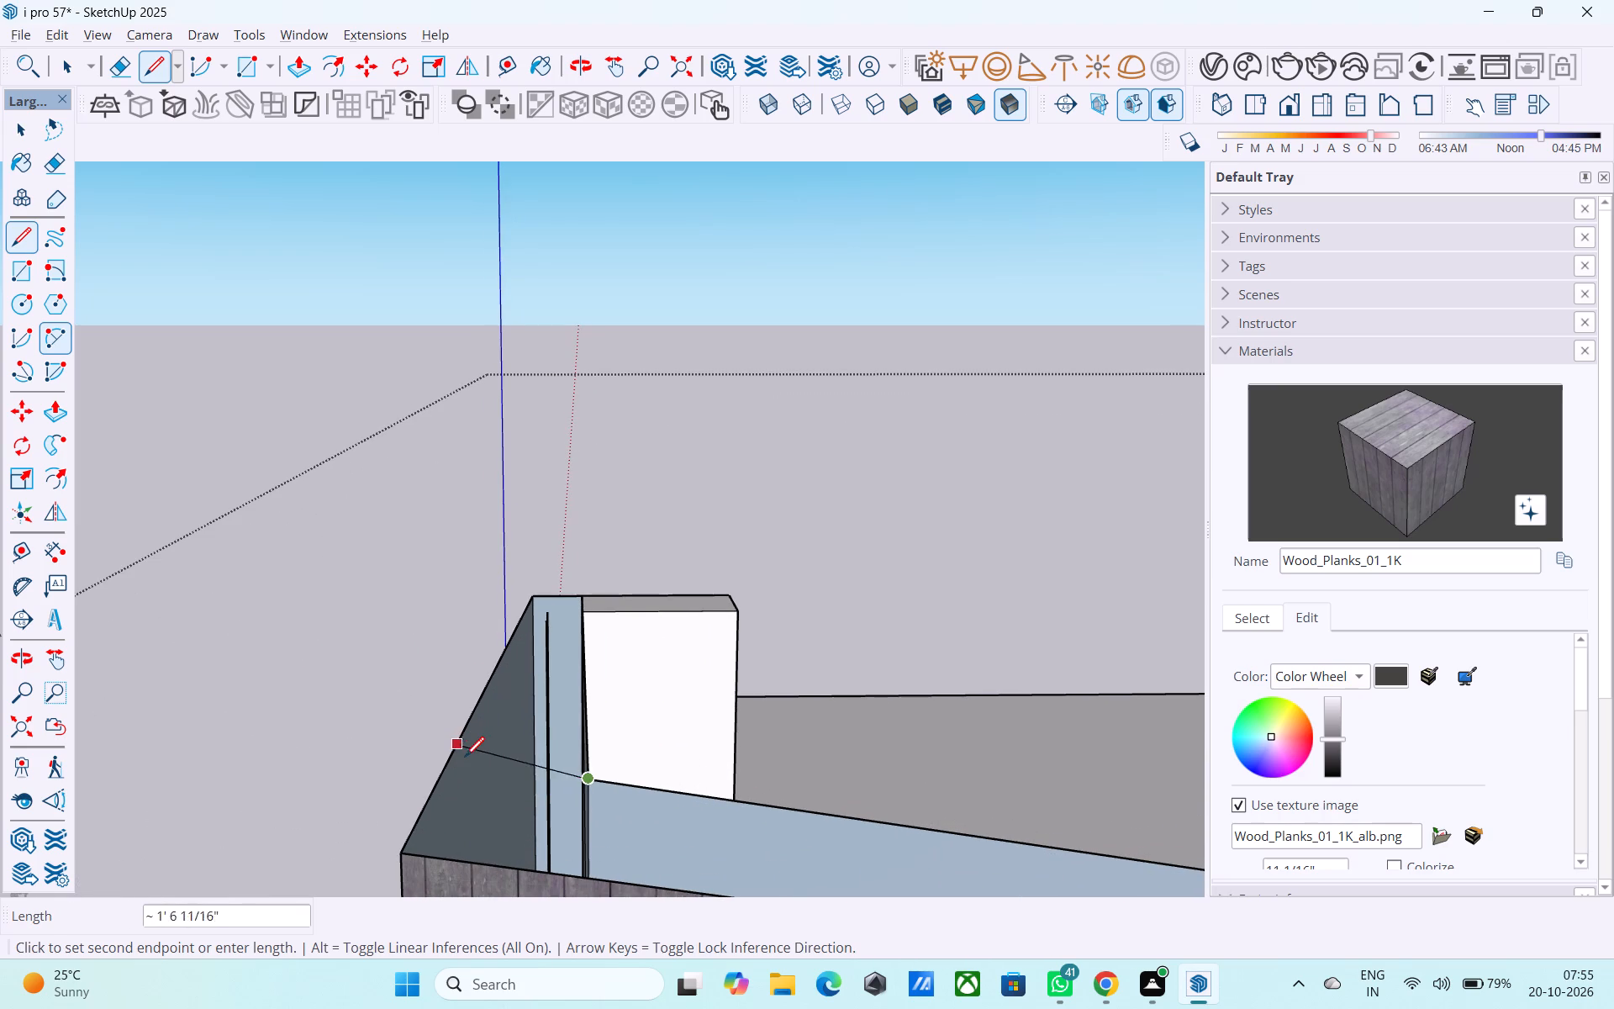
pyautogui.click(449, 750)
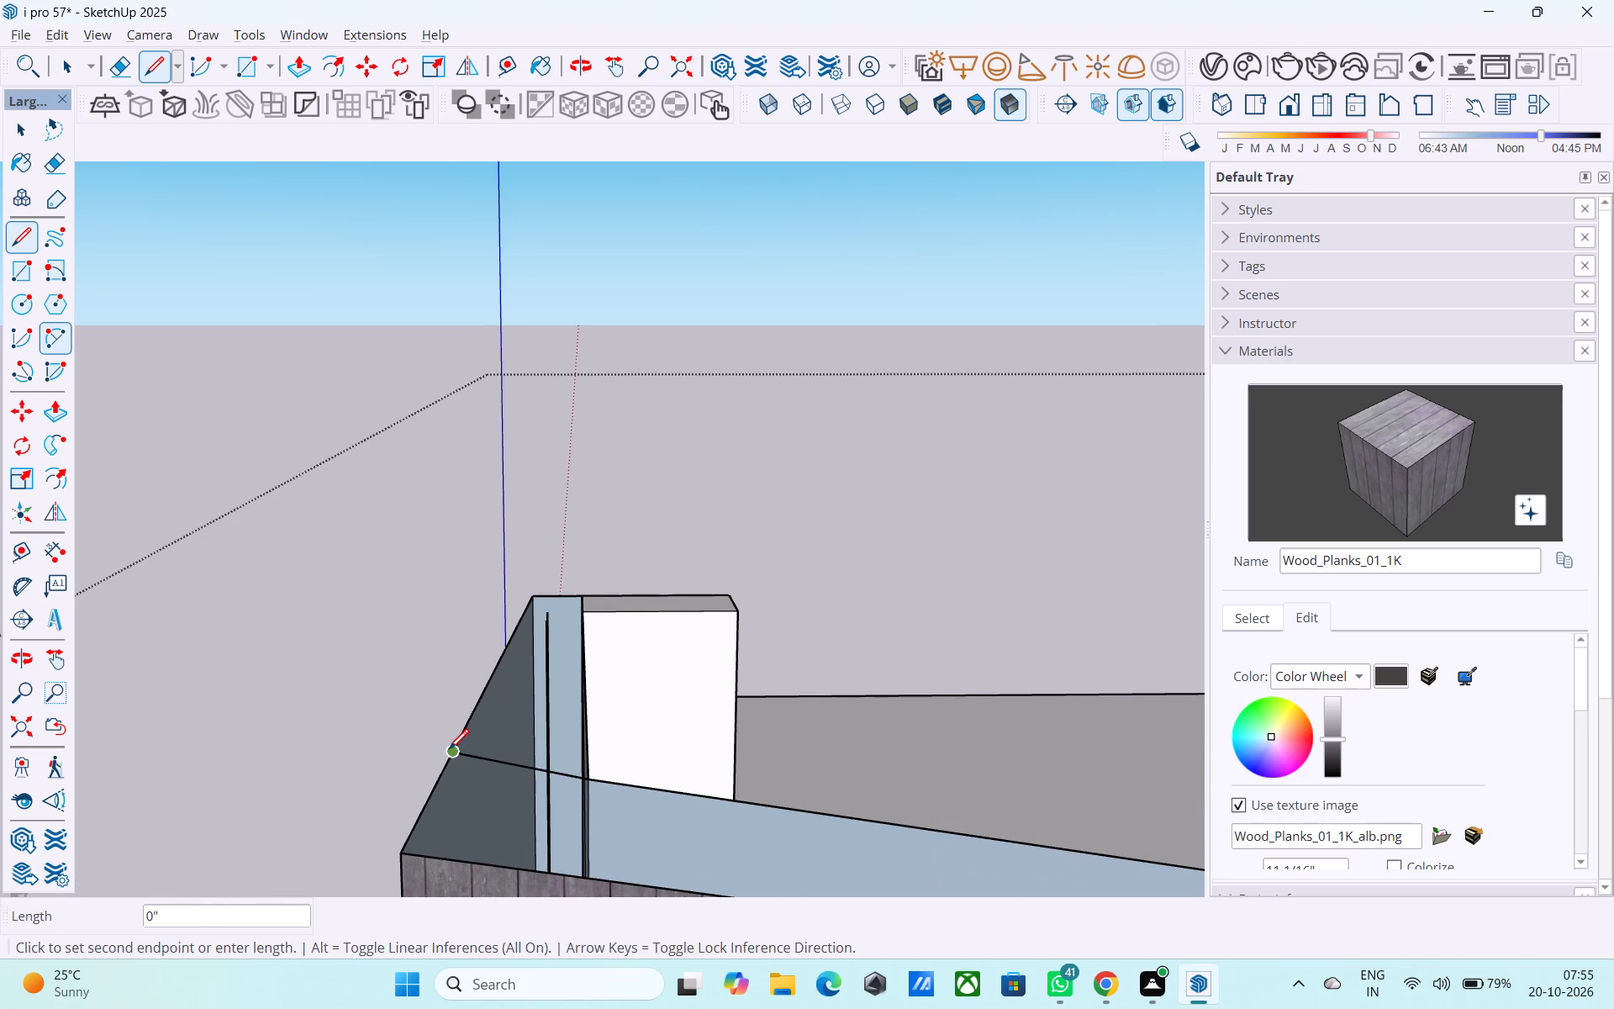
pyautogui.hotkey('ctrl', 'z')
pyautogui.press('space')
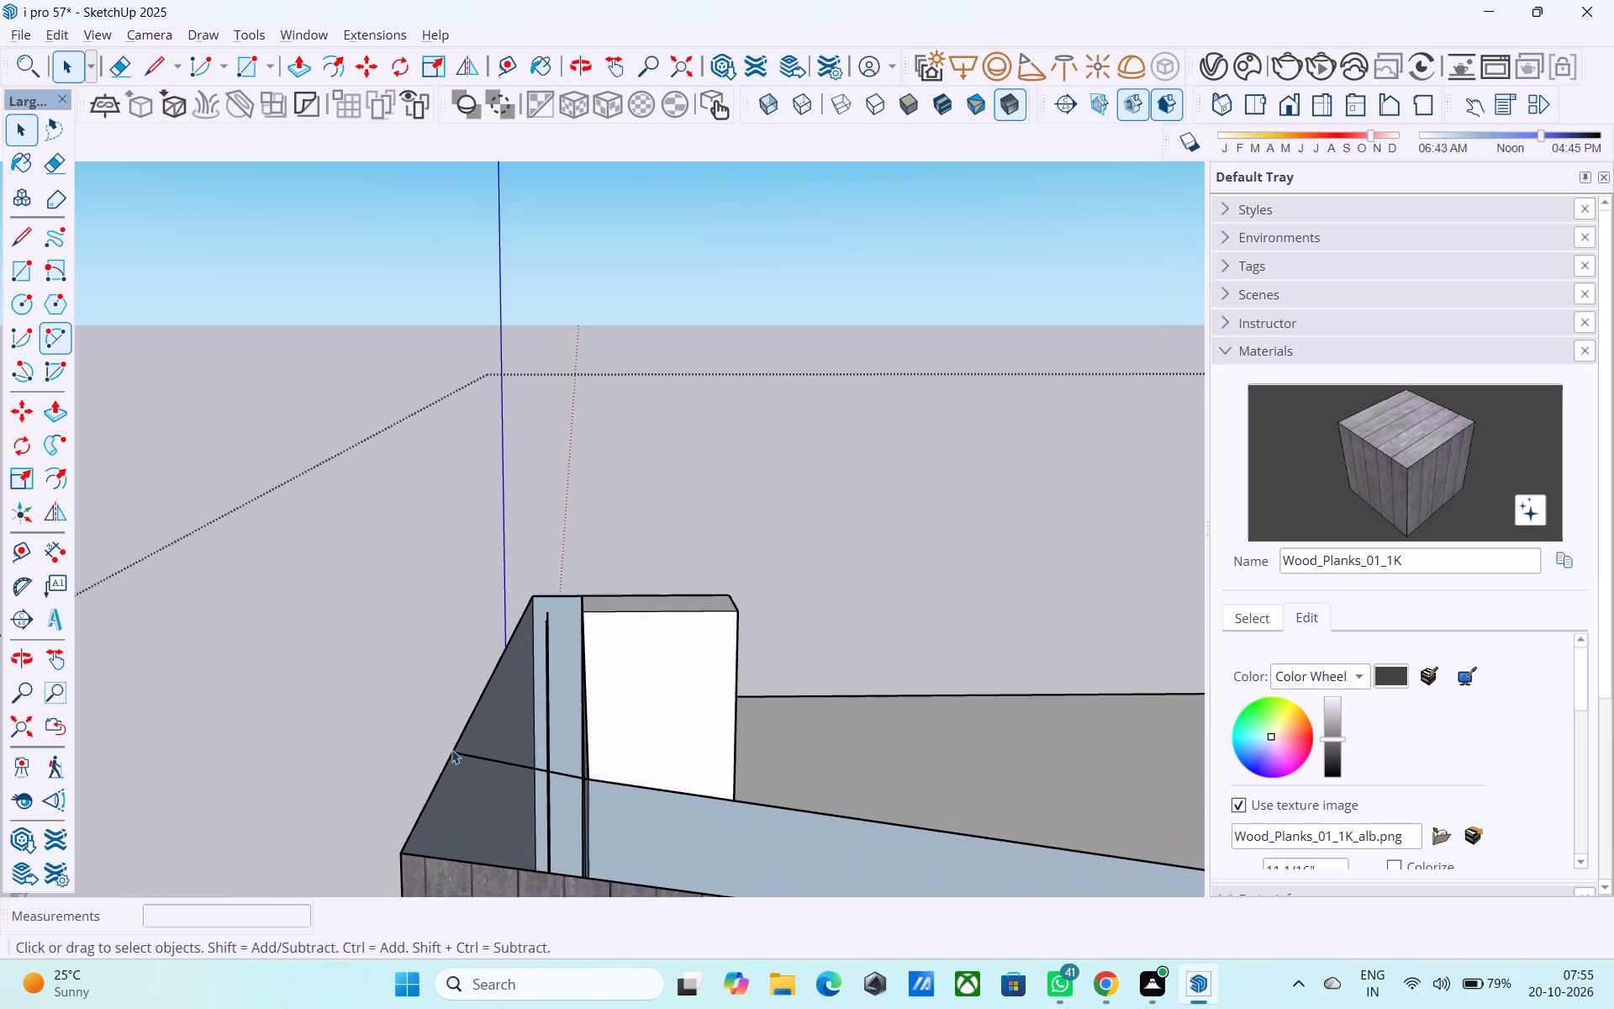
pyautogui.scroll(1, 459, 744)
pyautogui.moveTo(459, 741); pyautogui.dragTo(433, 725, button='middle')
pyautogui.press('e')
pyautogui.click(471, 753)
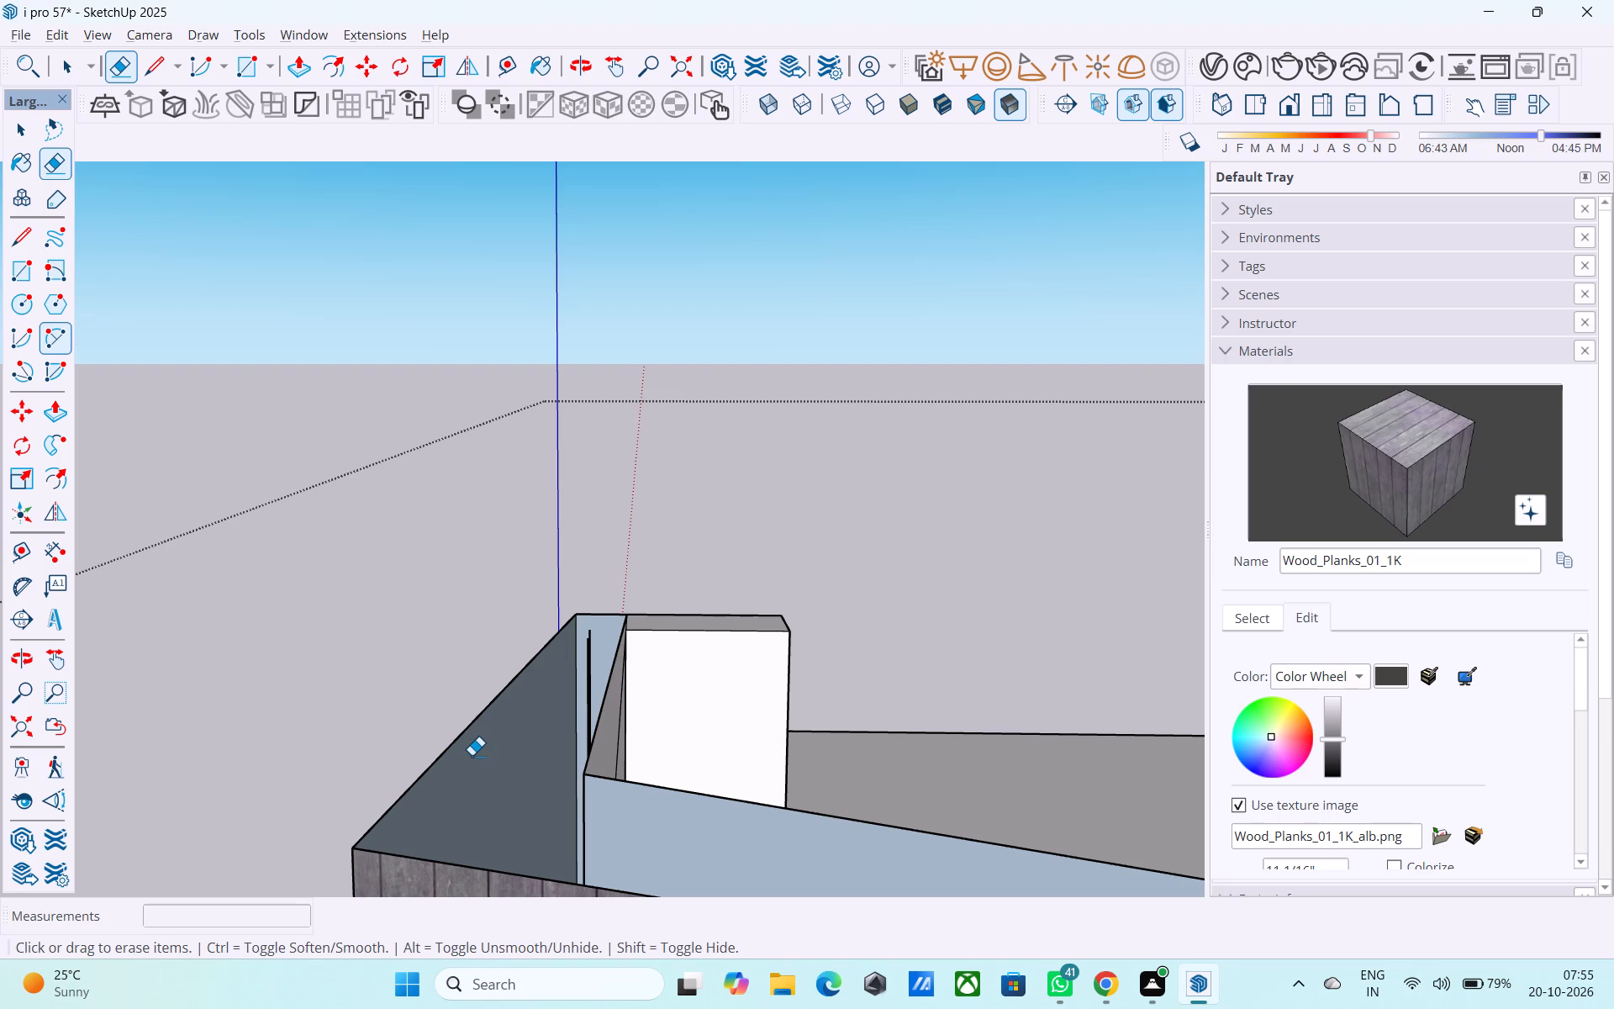
# Draw a diagonal line about 1' 3/4" long joining the parapet's inner peak to its outer peak.
pyautogui.press('l')
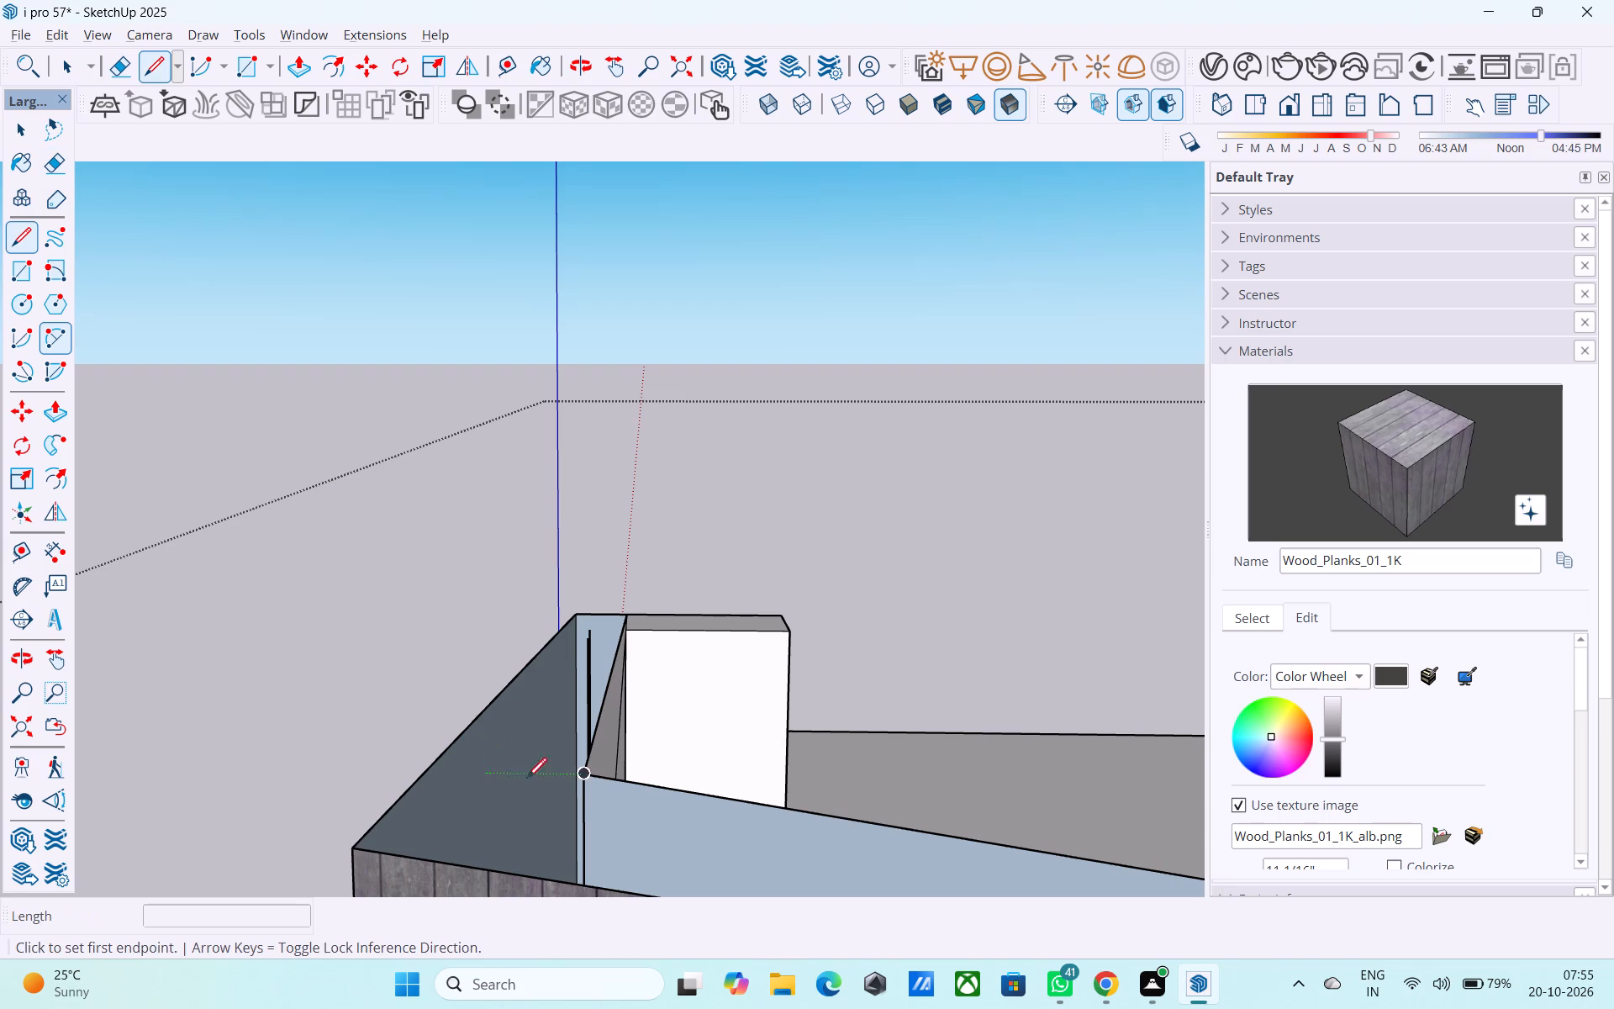
pyautogui.click(585, 777)
pyautogui.click(359, 849)
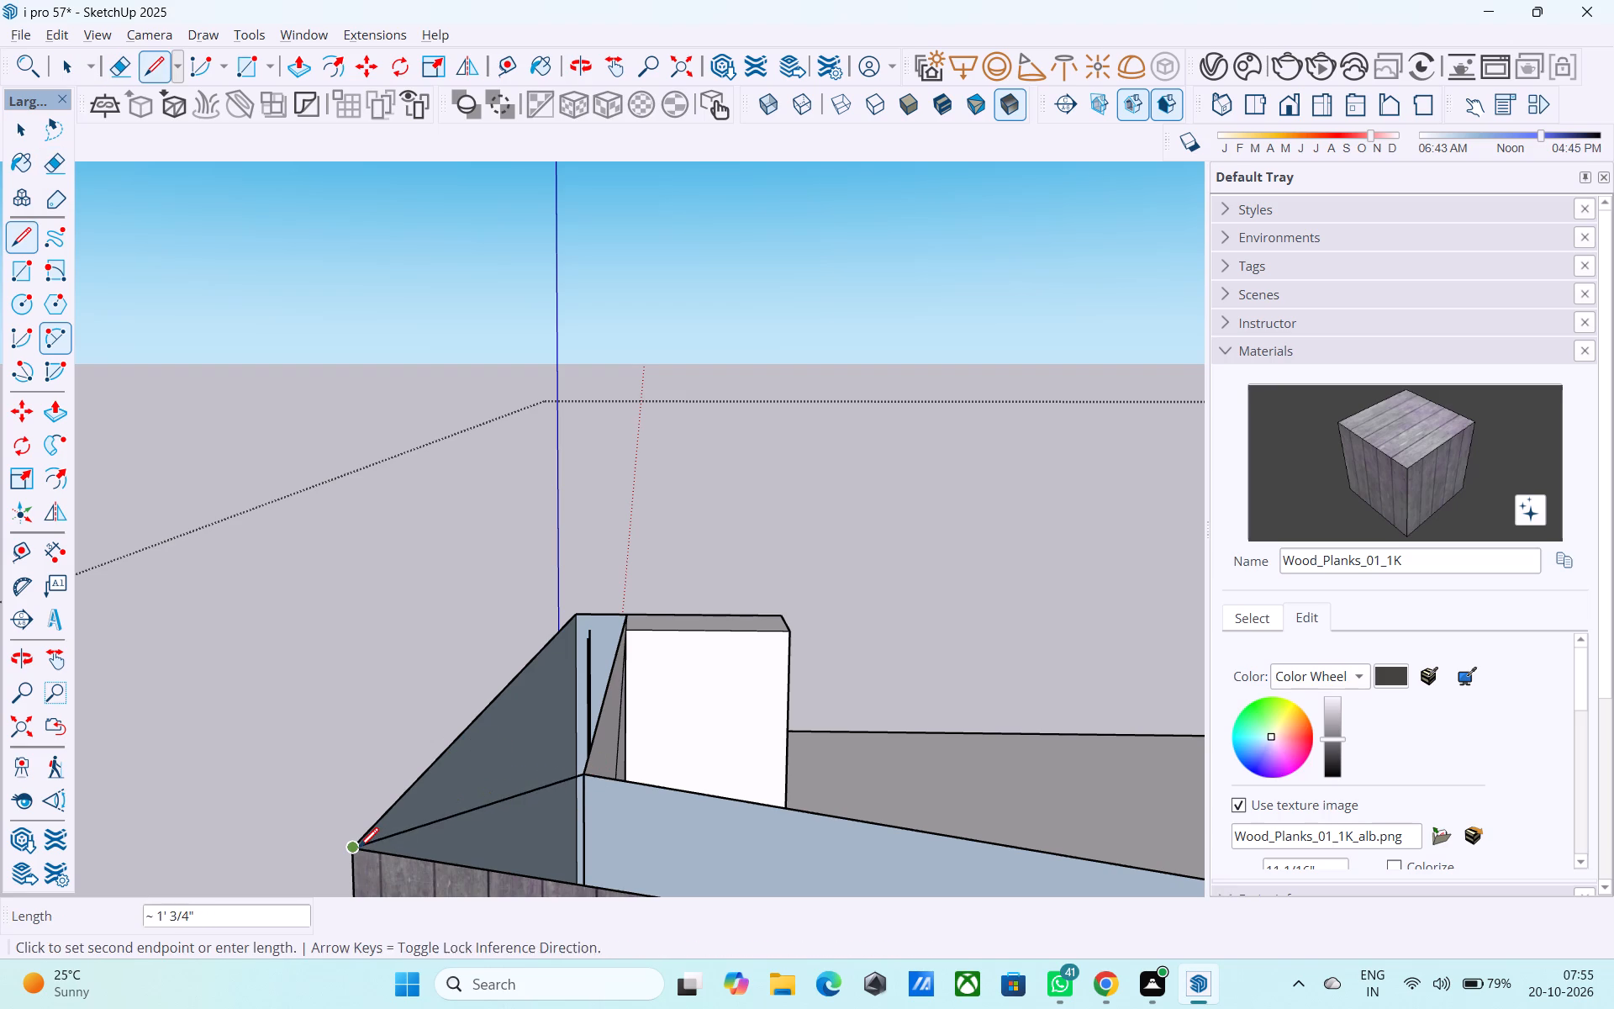
pyautogui.scroll(-1, 369, 828)
pyautogui.moveTo(400, 815); pyautogui.dragTo(625, 767, button='middle')
pyautogui.scroll(-7, 396, 739)
pyautogui.moveTo(504, 742); pyautogui.dragTo(616, 792, button='middle')
pyautogui.scroll(1, 556, 774)
pyautogui.scroll(-3, 348, 678)
pyautogui.moveTo(313, 666); pyautogui.dragTo(281, 664, button='middle')
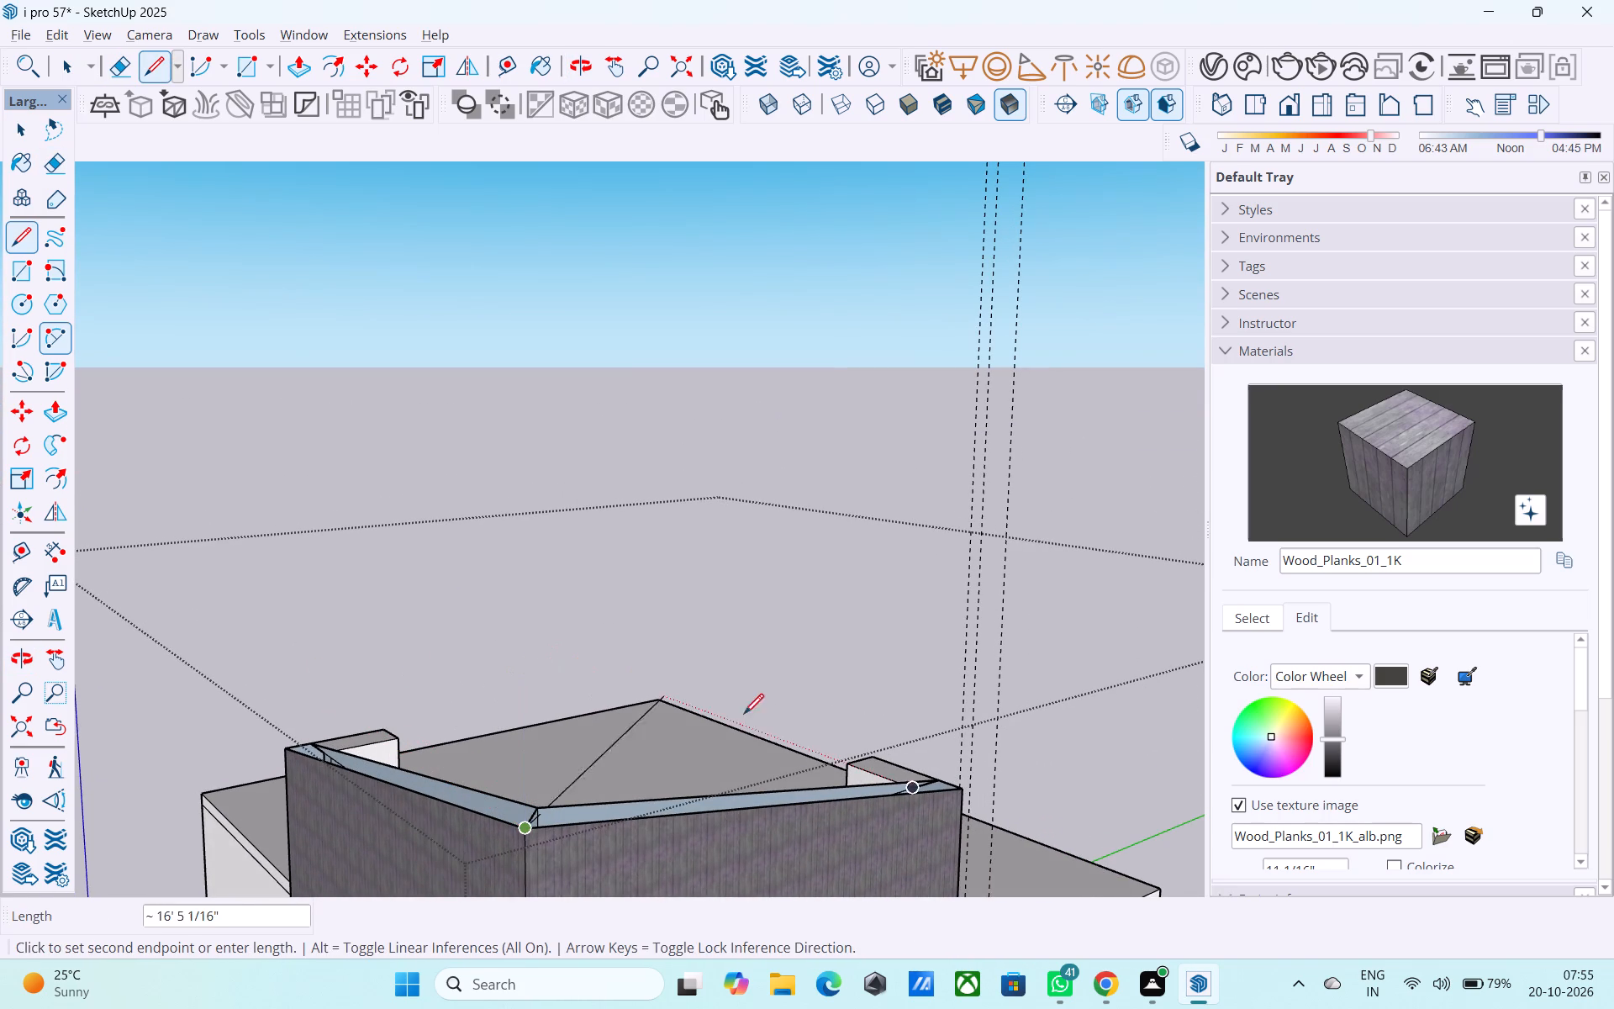
pyautogui.press('space')
# Trace a line across the end of the door-side parapet wing from its inner corner to its outer corner.
pyautogui.press('l')
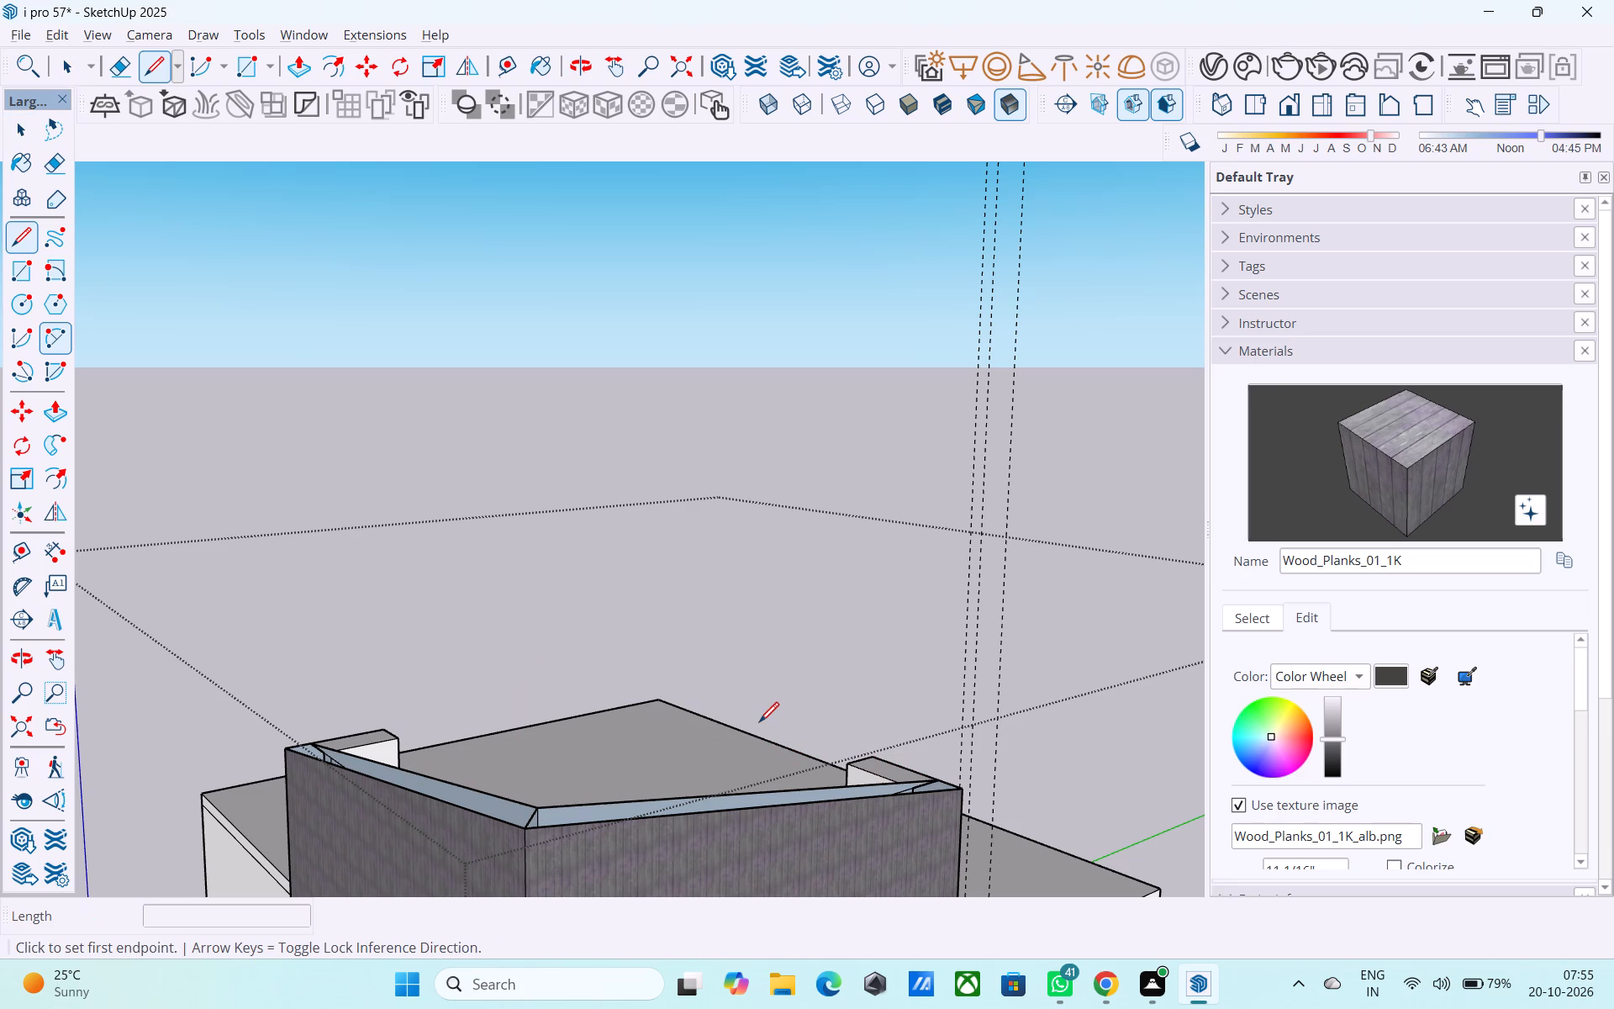
pyautogui.scroll(-4, 716, 621)
pyautogui.moveTo(831, 765); pyautogui.dragTo(851, 837, button='middle')
pyautogui.scroll(8, 864, 816)
pyautogui.moveTo(834, 704); pyautogui.dragTo(824, 769, button='middle')
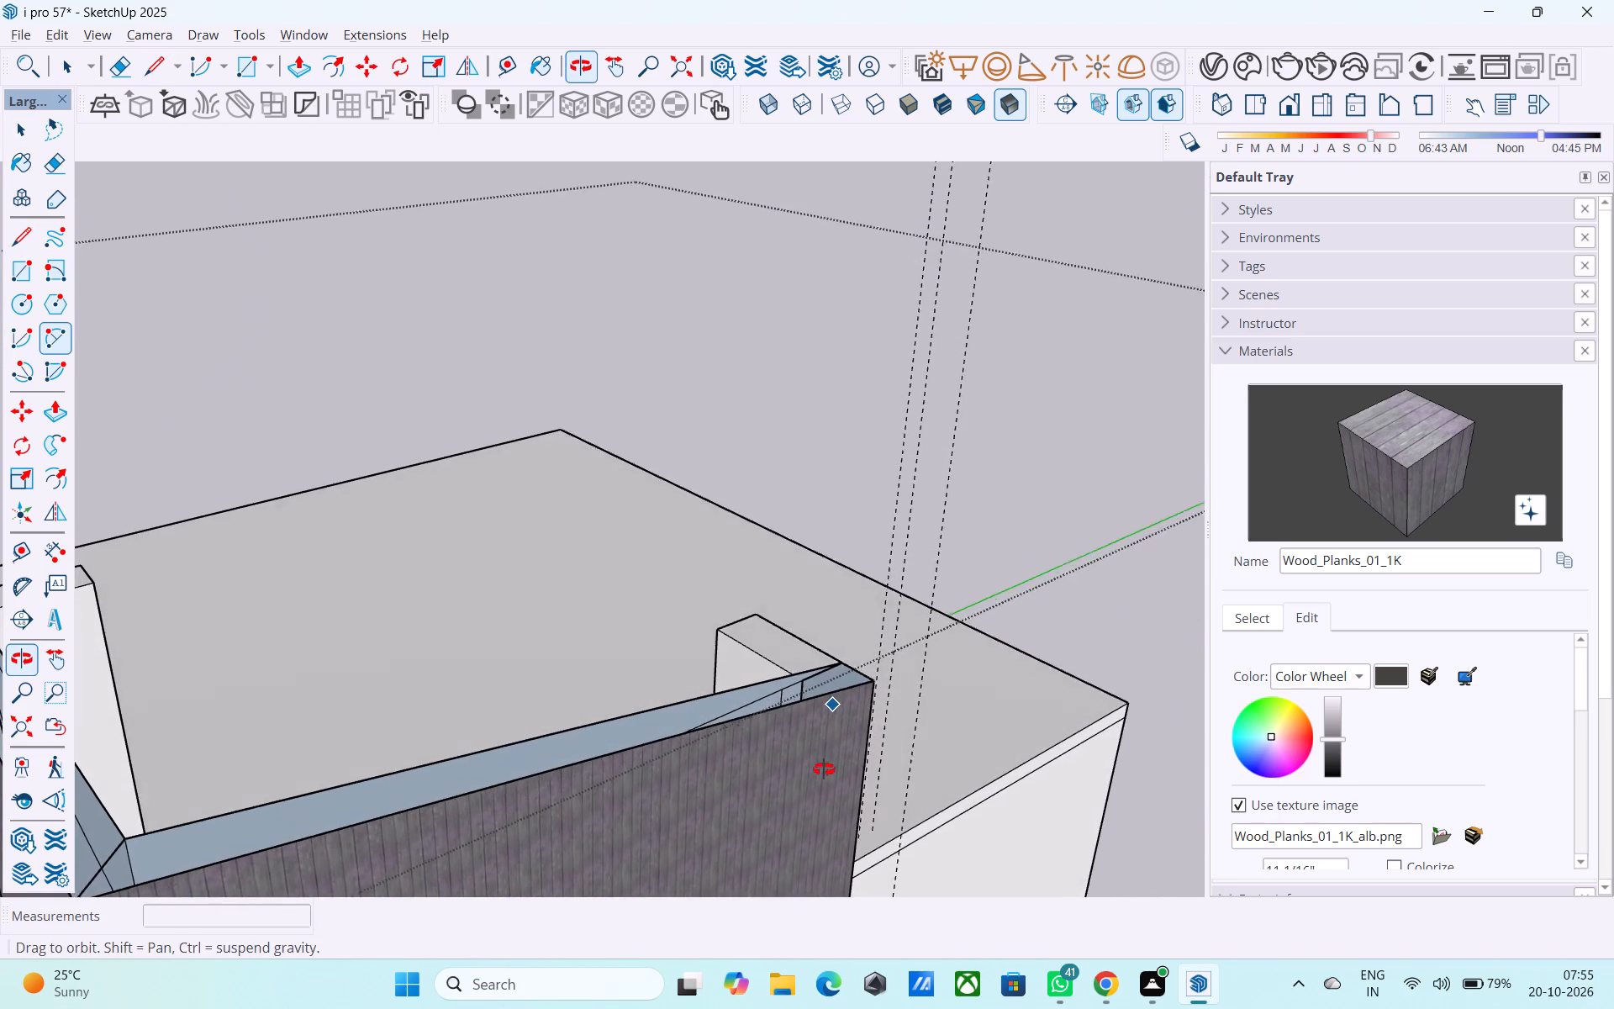
pyautogui.moveTo(824, 769); pyautogui.dragTo(825, 774, button='middle')
pyautogui.scroll(8, 834, 751)
pyautogui.click(847, 599)
pyautogui.scroll(1, 847, 610)
pyautogui.moveTo(847, 610); pyautogui.dragTo(926, 788, button='middle')
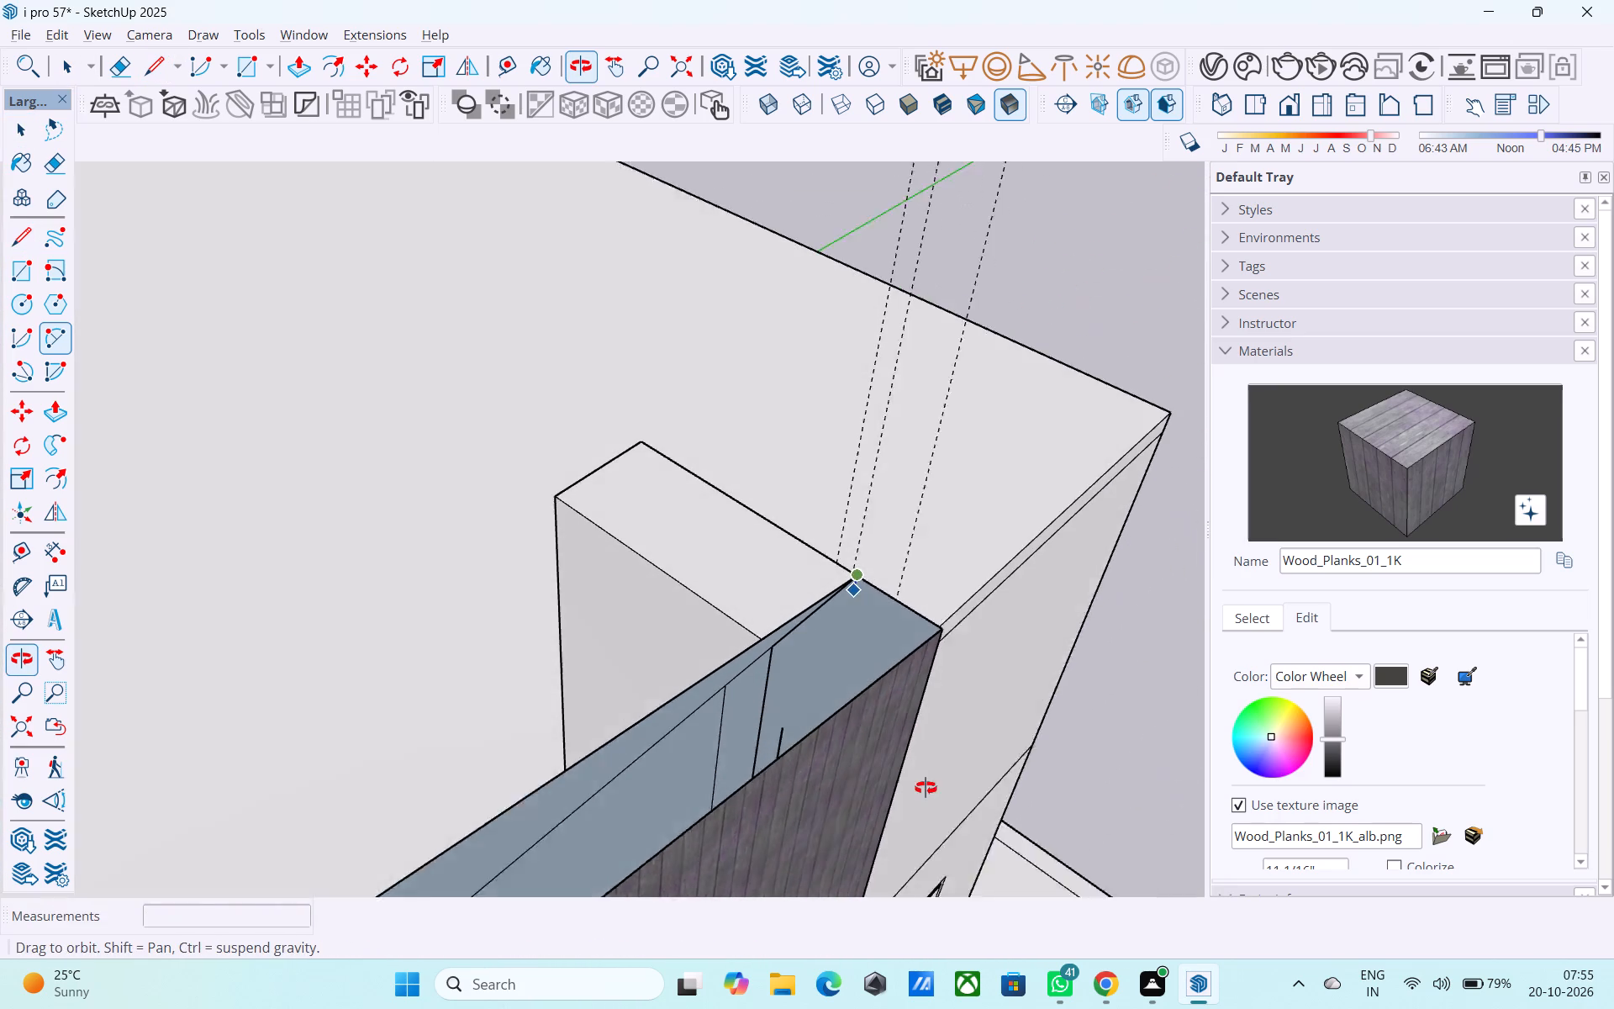
pyautogui.moveTo(926, 788); pyautogui.dragTo(926, 787, button='middle')
pyautogui.click(939, 630)
# Examine the raised parapet and its open sloping top from above and from the outer corner.
pyautogui.scroll(-1, 931, 636)
pyautogui.moveTo(931, 635); pyautogui.dragTo(925, 594, button='middle')
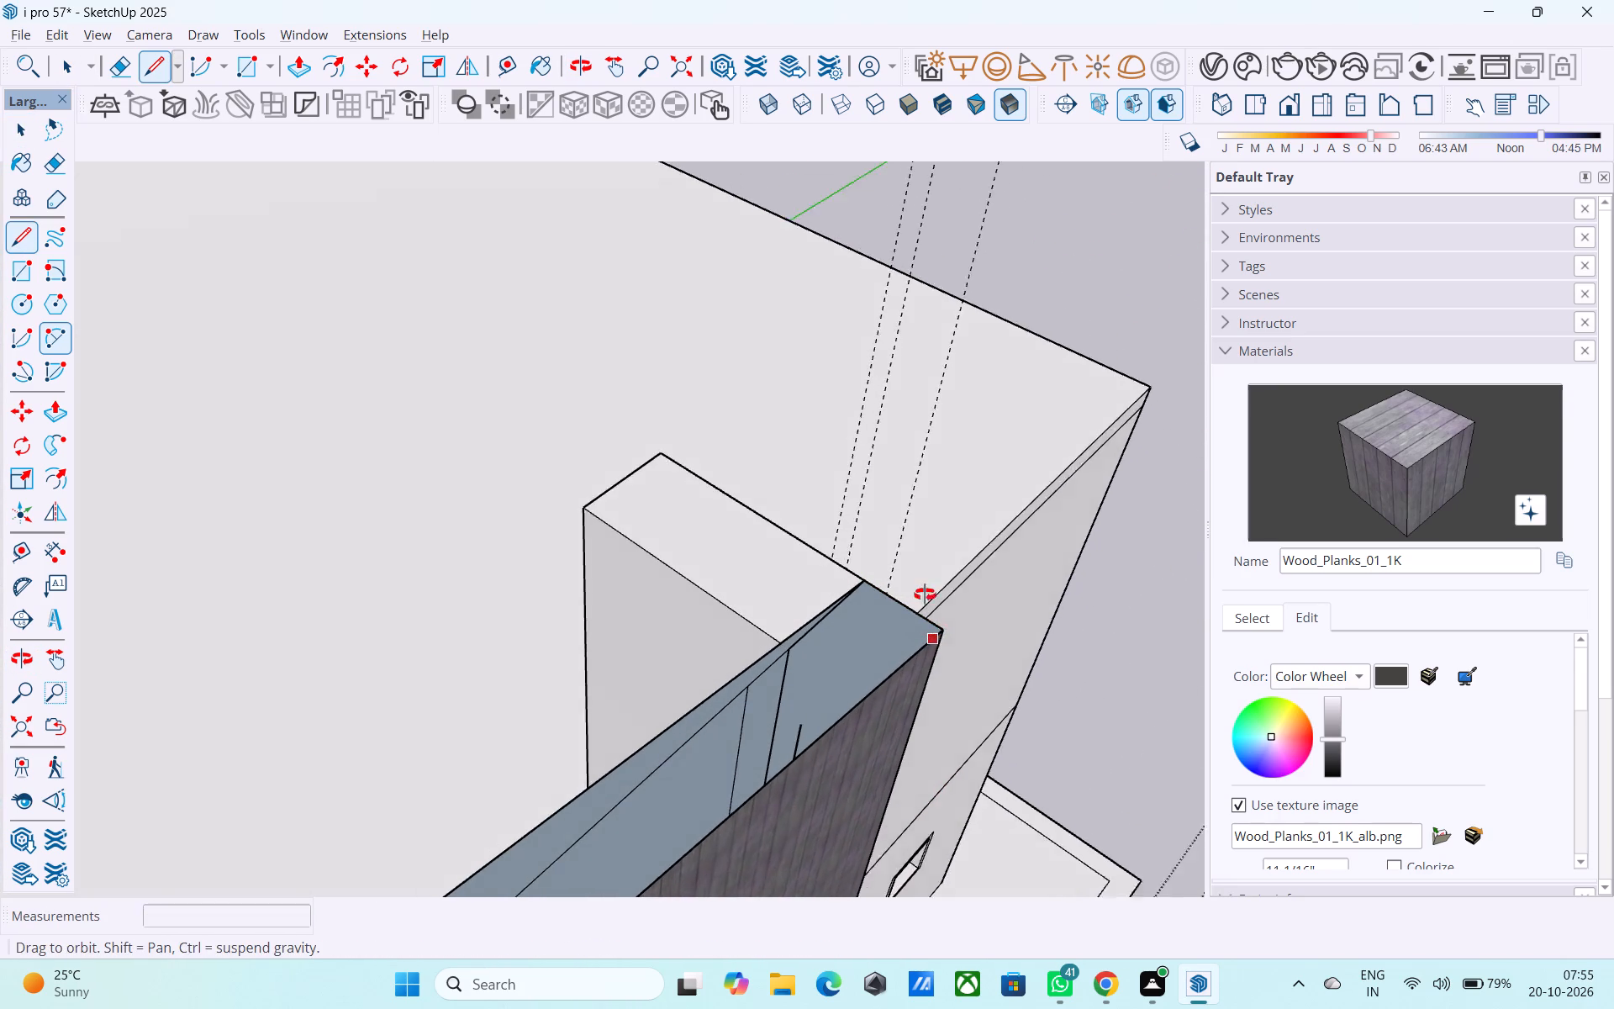
pyautogui.moveTo(925, 594); pyautogui.dragTo(923, 565, button='middle')
pyautogui.scroll(-8, 923, 565)
pyautogui.moveTo(836, 640); pyautogui.dragTo(920, 661, button='middle')
pyautogui.scroll(1, 872, 661)
pyautogui.scroll(-5, 720, 622)
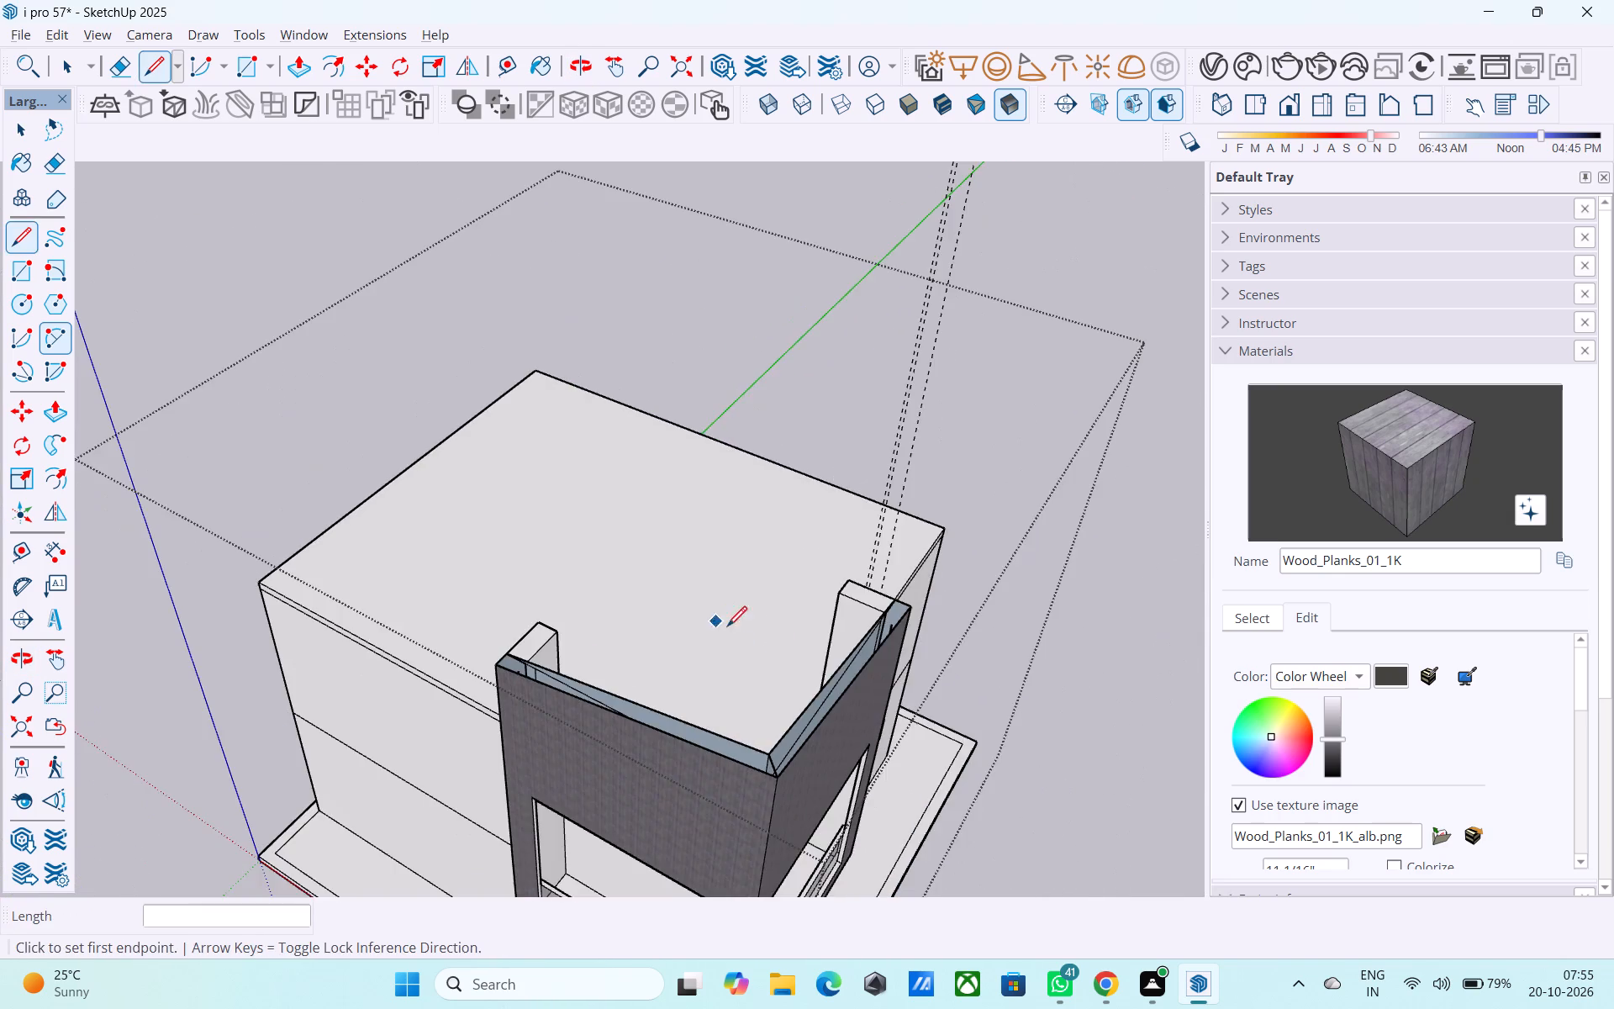
pyautogui.moveTo(915, 703); pyautogui.dragTo(953, 509, button='middle')
pyautogui.moveTo(775, 461); pyautogui.dragTo(579, 378, button='middle')
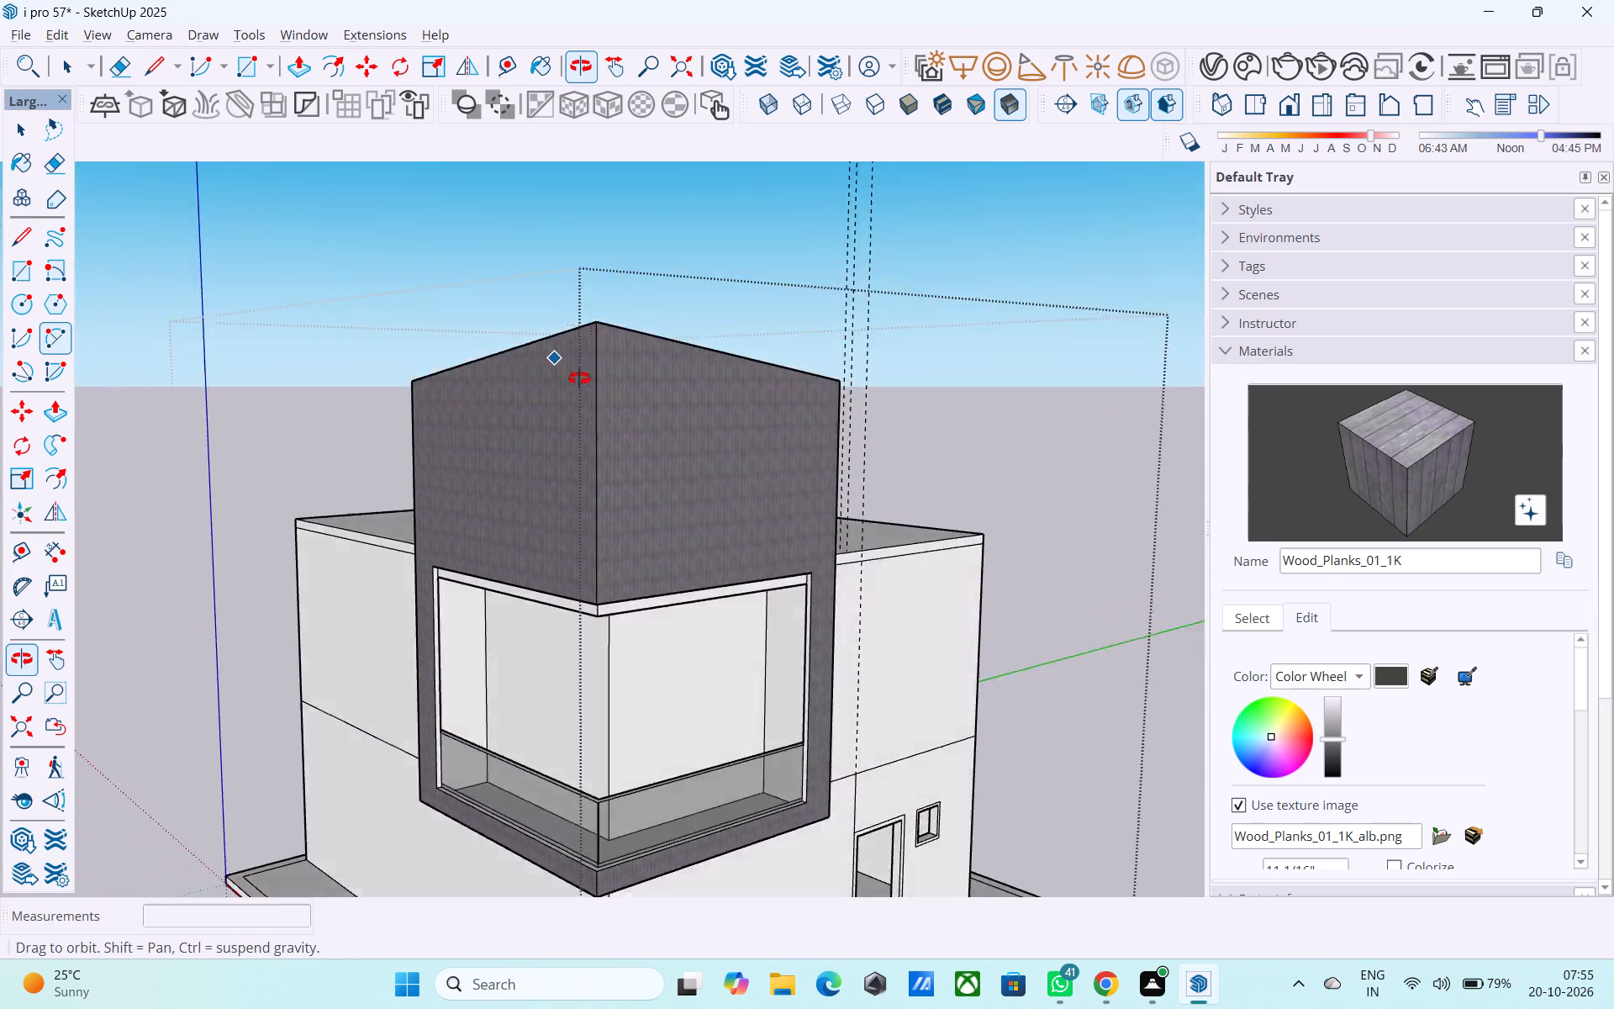
pyautogui.moveTo(579, 378); pyautogui.dragTo(0, 590, button='middle')
pyautogui.scroll(-5, 462, 373)
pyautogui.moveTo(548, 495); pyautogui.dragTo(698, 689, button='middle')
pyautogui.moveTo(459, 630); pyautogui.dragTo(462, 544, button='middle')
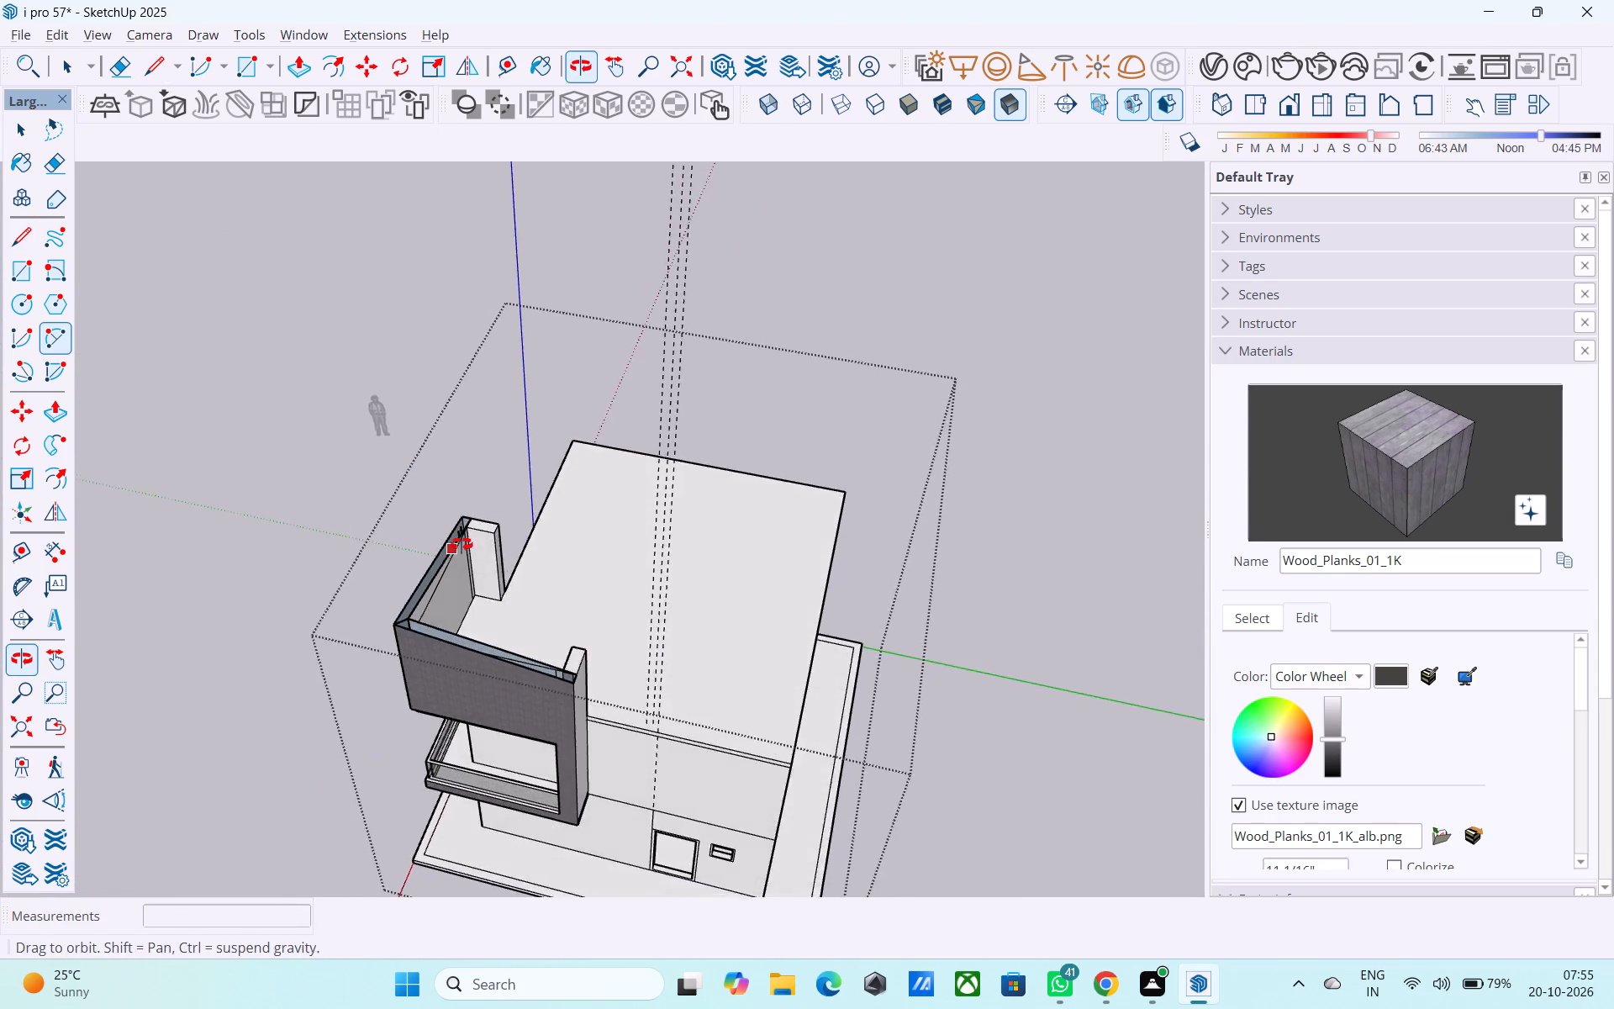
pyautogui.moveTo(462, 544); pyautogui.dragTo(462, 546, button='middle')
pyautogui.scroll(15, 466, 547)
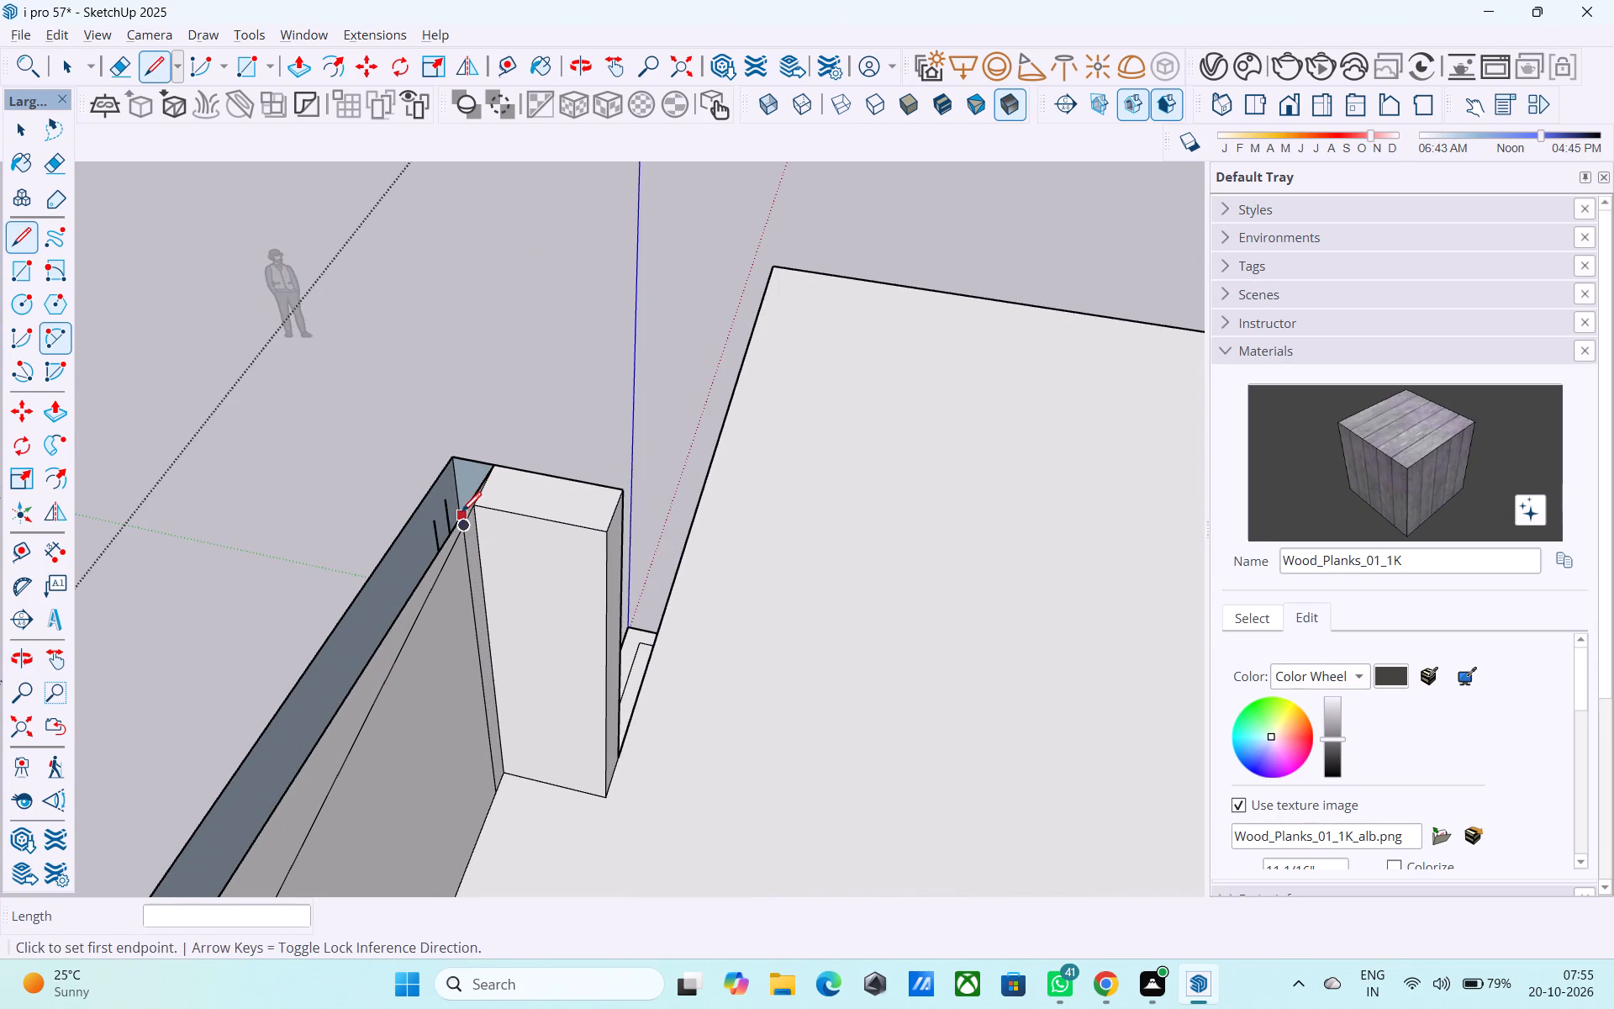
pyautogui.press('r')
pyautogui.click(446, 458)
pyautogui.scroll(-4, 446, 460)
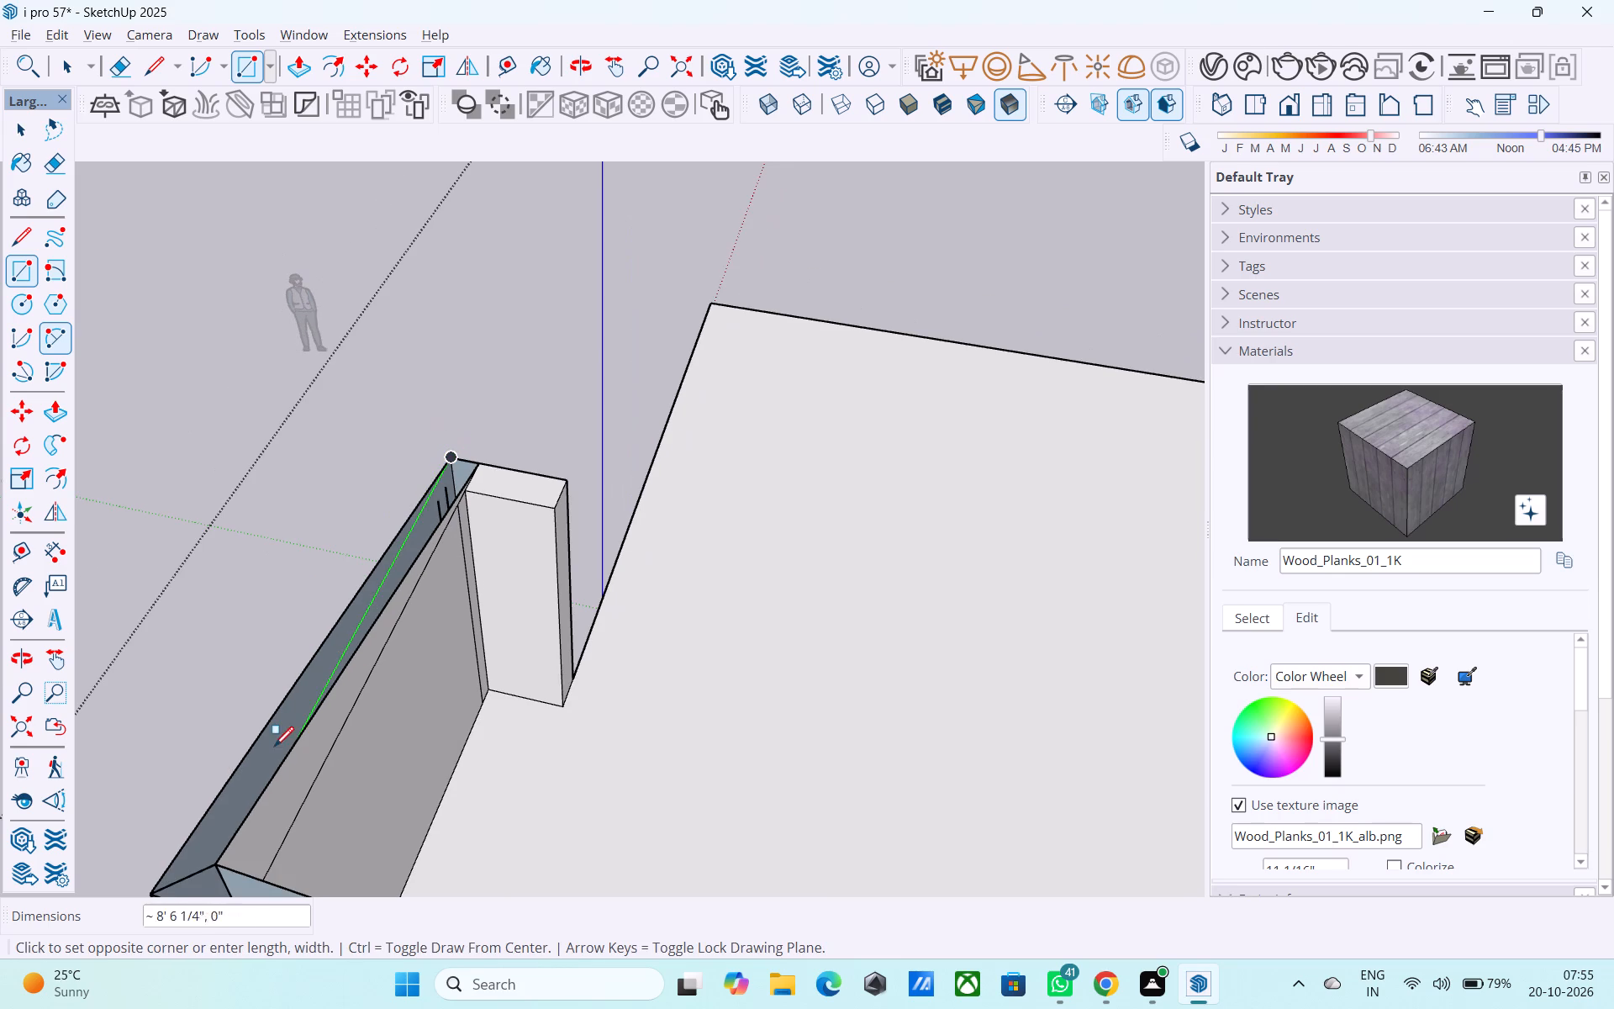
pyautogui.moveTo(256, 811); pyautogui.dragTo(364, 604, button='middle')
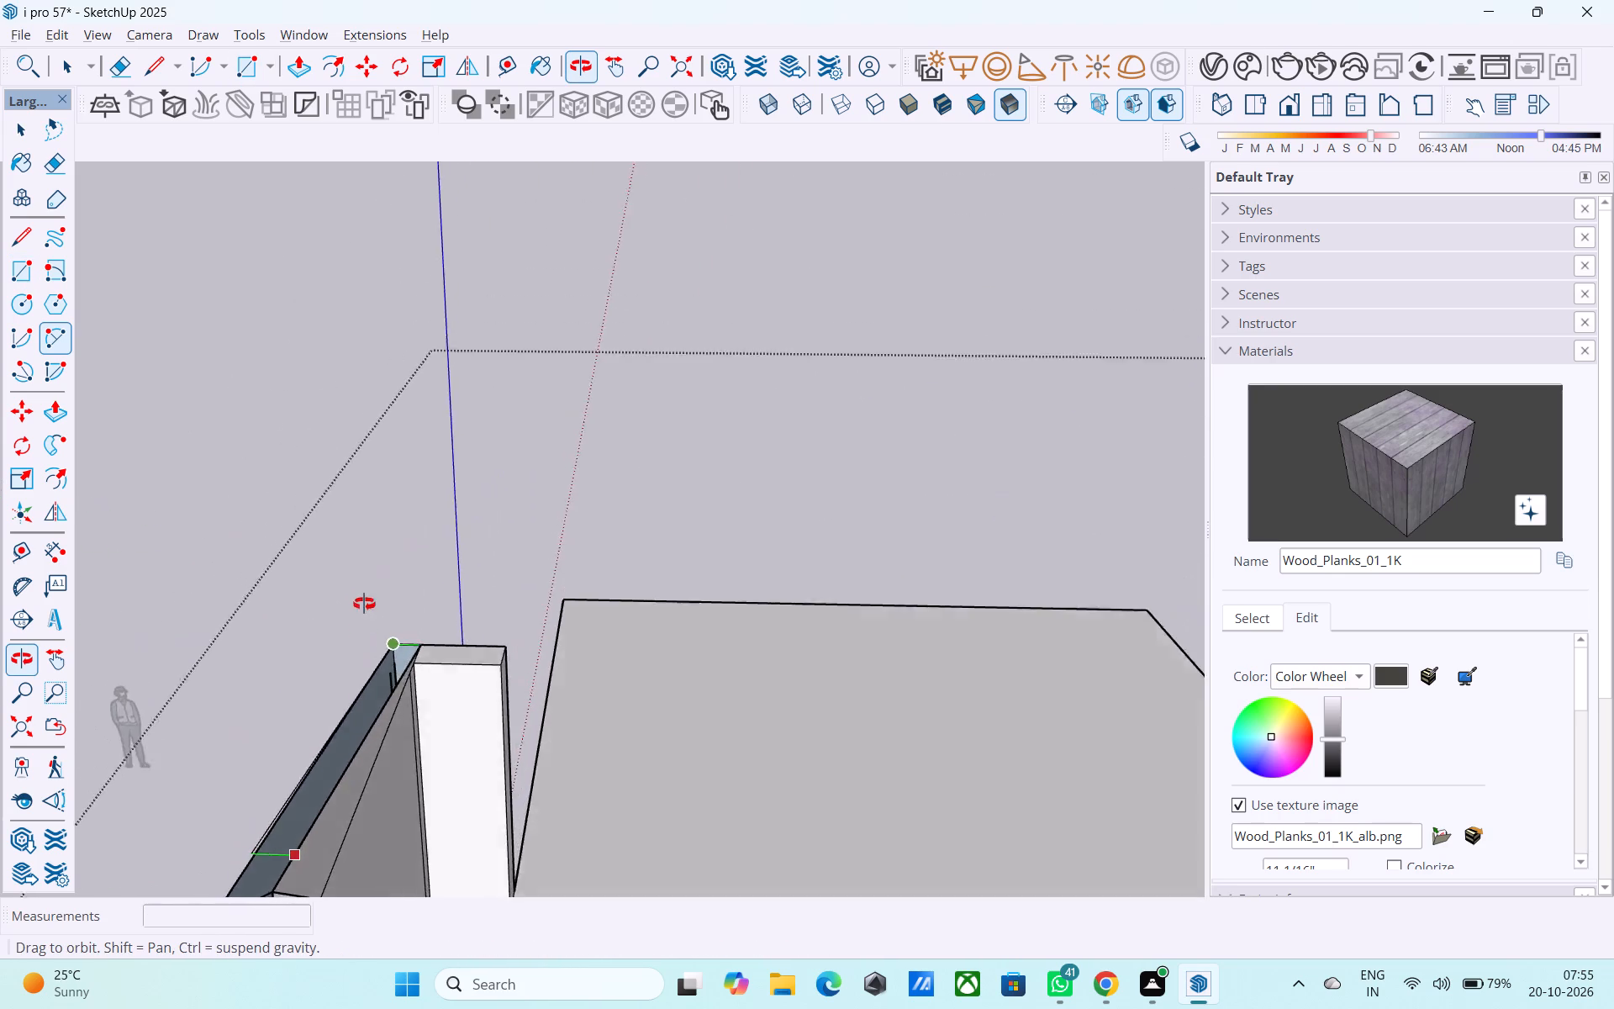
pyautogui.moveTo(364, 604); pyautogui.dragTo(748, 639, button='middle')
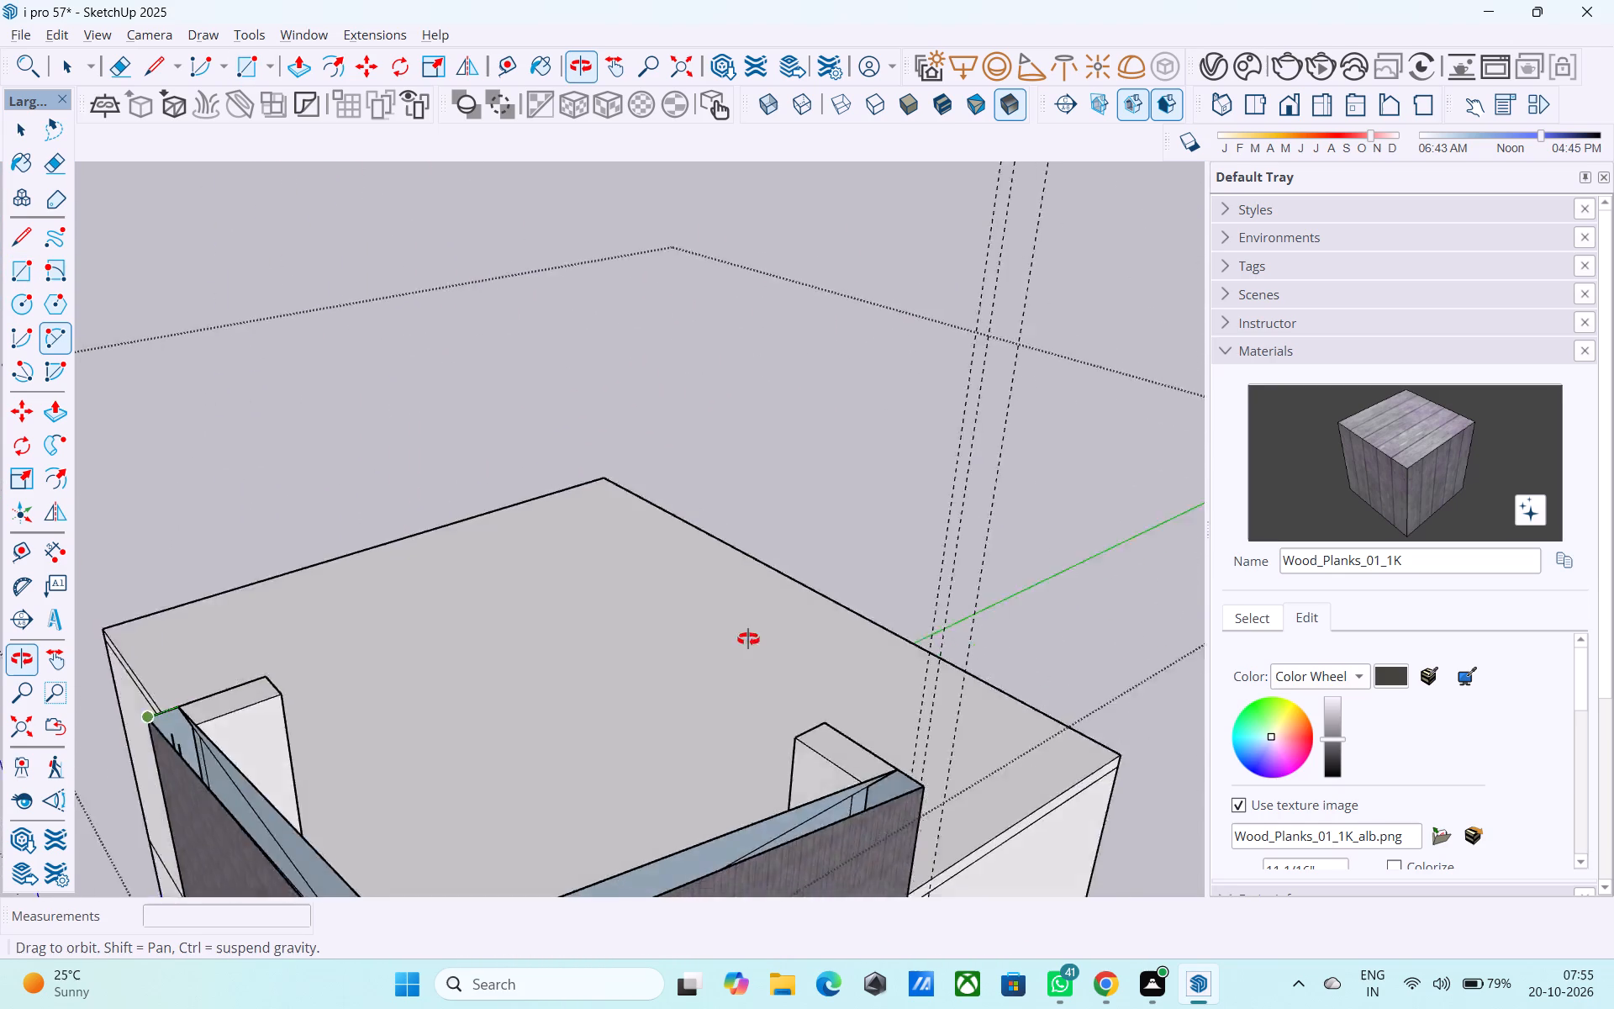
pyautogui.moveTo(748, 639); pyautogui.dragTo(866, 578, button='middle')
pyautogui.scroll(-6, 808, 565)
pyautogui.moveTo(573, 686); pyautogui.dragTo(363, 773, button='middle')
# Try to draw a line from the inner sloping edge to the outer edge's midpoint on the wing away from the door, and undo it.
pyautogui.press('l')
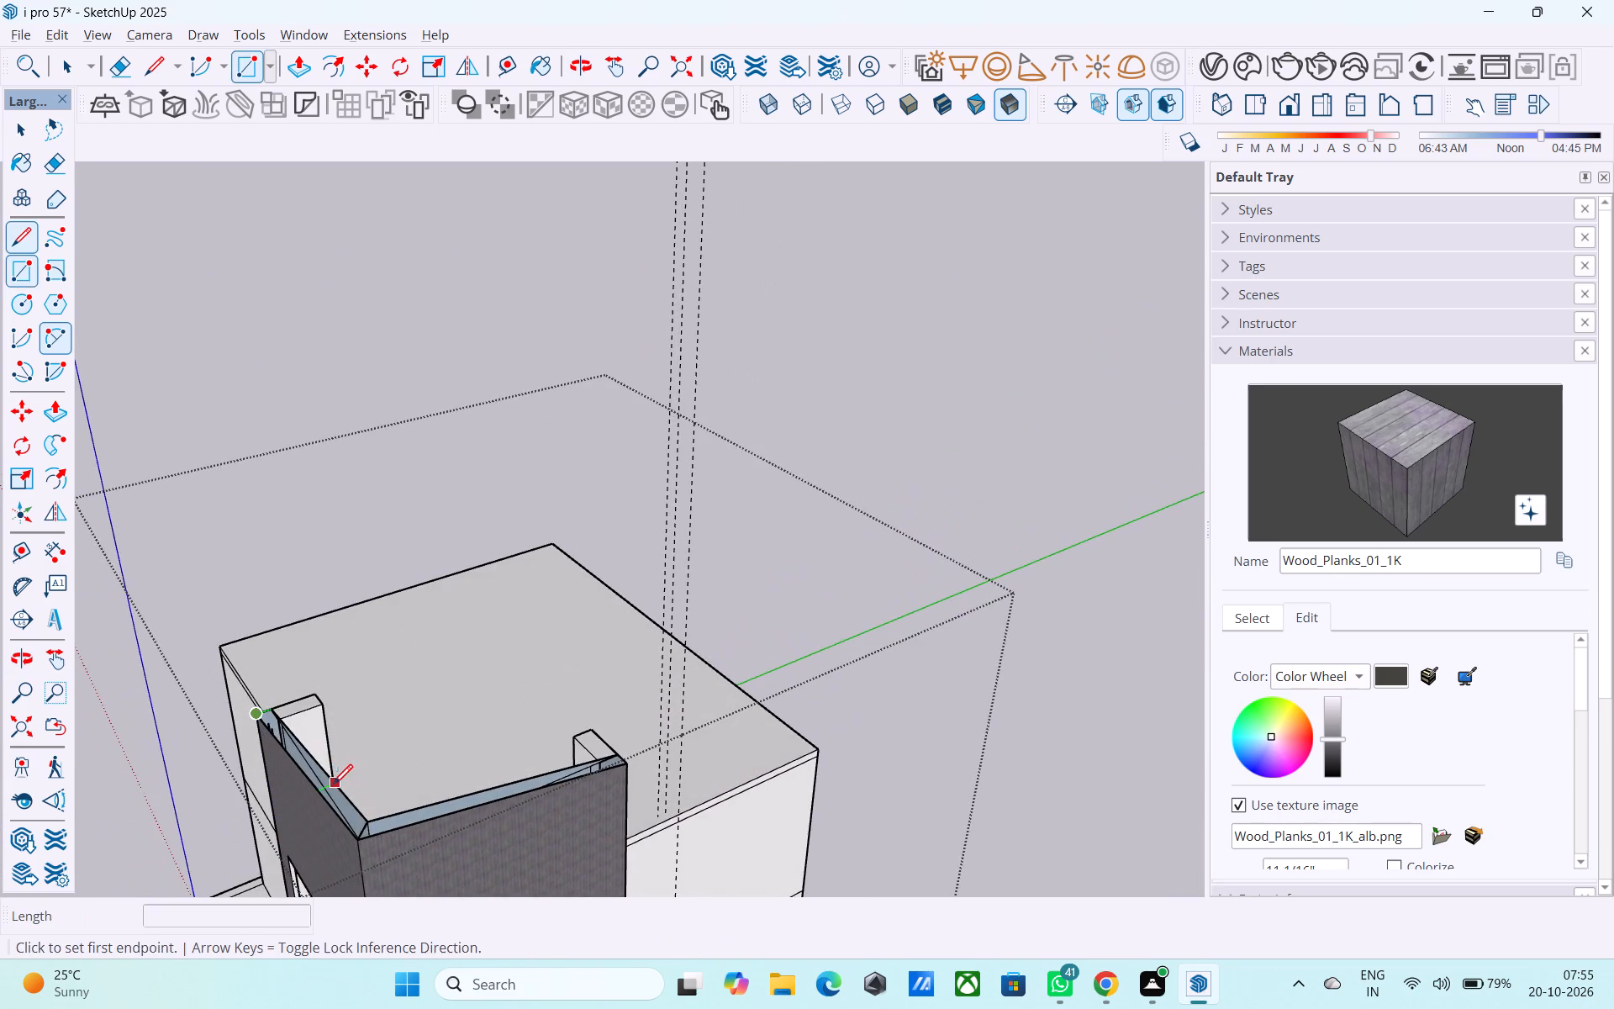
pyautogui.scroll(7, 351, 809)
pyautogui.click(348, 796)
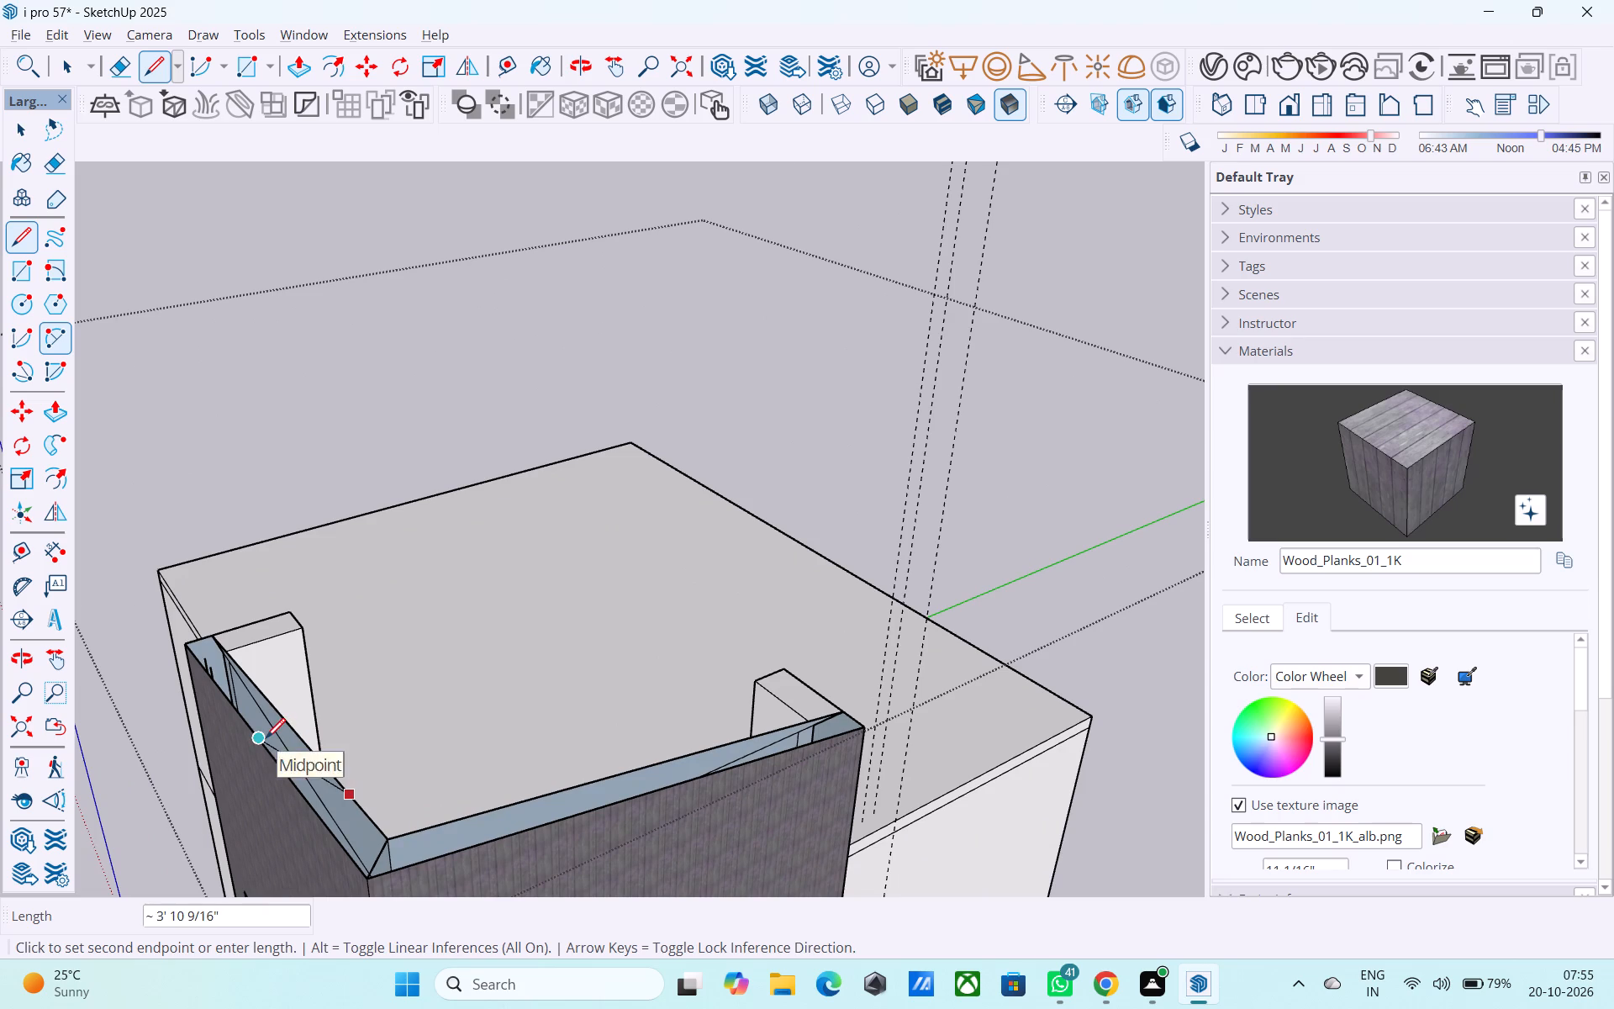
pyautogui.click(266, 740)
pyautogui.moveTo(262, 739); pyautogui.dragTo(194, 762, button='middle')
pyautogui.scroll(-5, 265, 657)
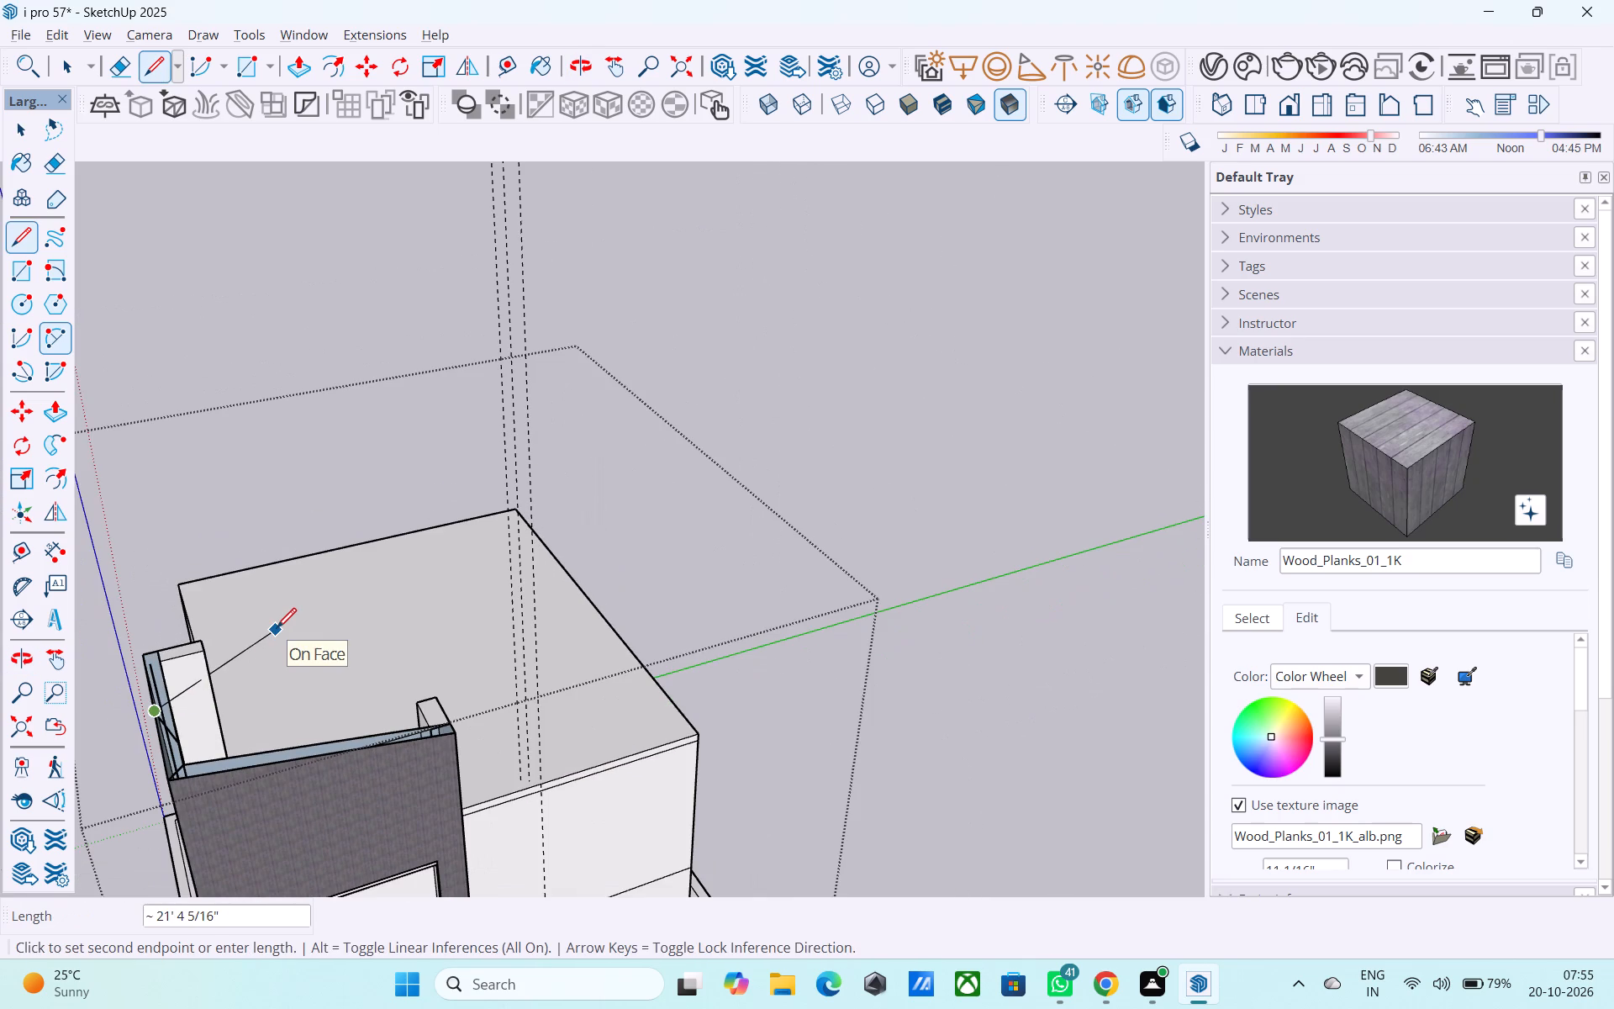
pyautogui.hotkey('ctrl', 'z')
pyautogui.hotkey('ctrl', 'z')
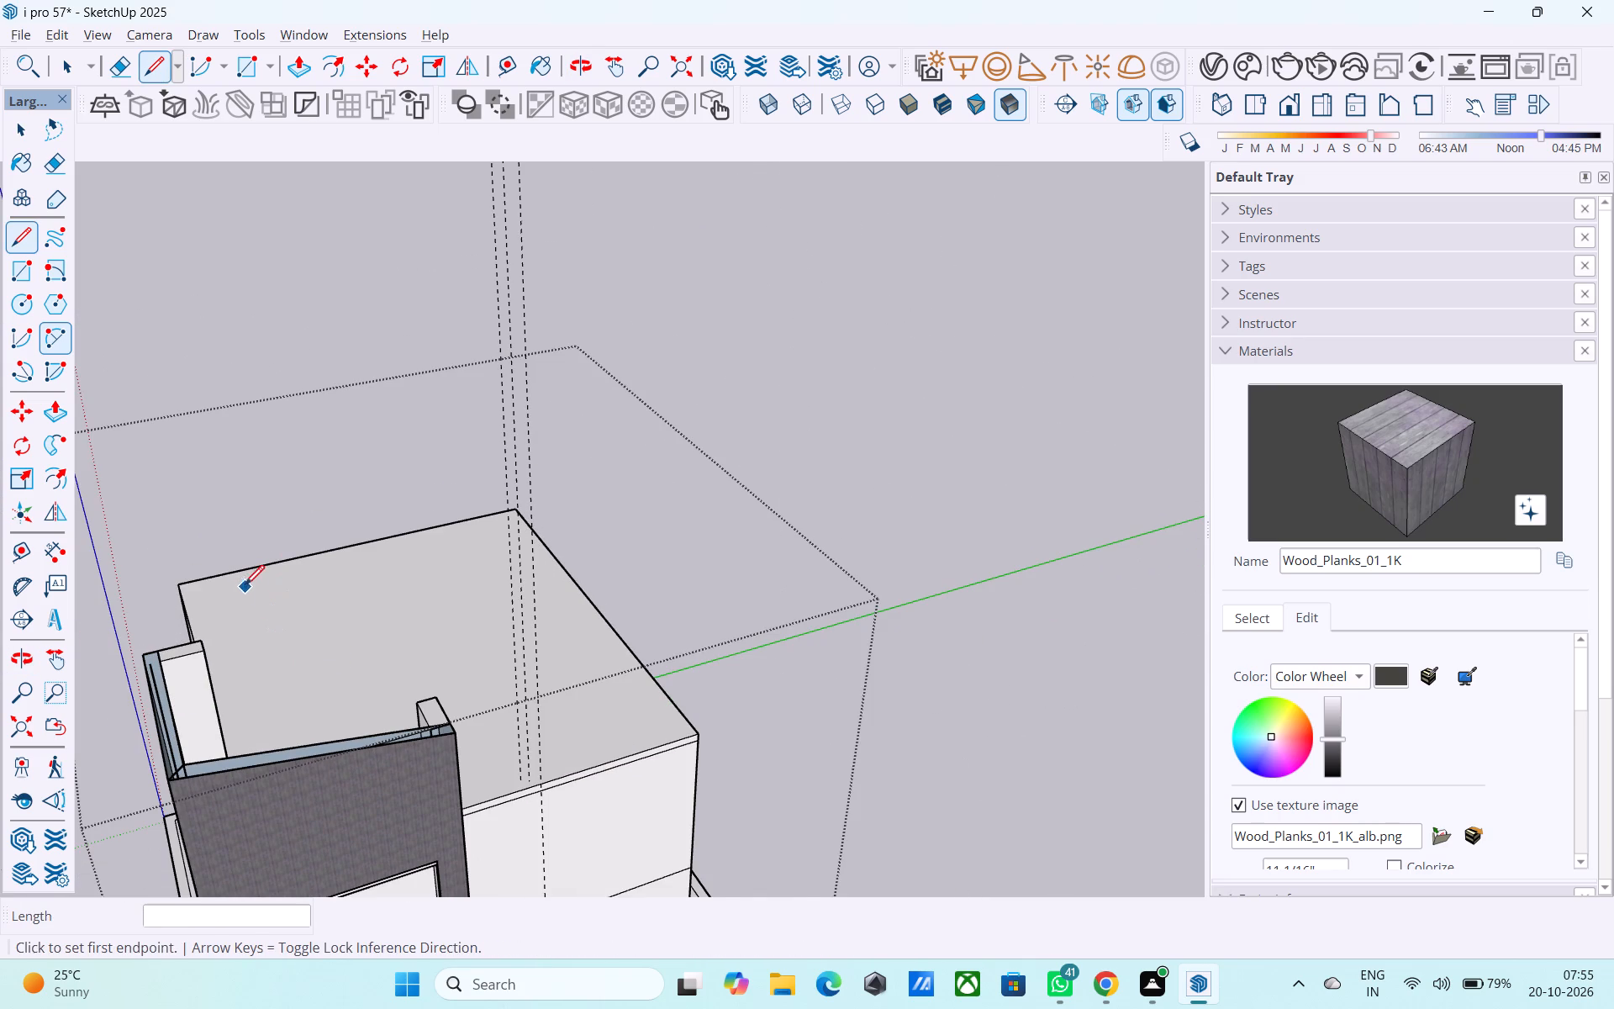
# Examine the parapet's raised sloping top, its inner faces, wing ends and open peak from inside, end-on and above.
pyautogui.keyDown('shift'); pyautogui.moveTo(245, 587); pyautogui.dragTo(455, 482, button='middle'); pyautogui.keyUp('shift')
pyautogui.moveTo(457, 505); pyautogui.dragTo(1190, 552, button='middle')
pyautogui.moveTo(977, 485); pyautogui.dragTo(688, 599, button='middle')
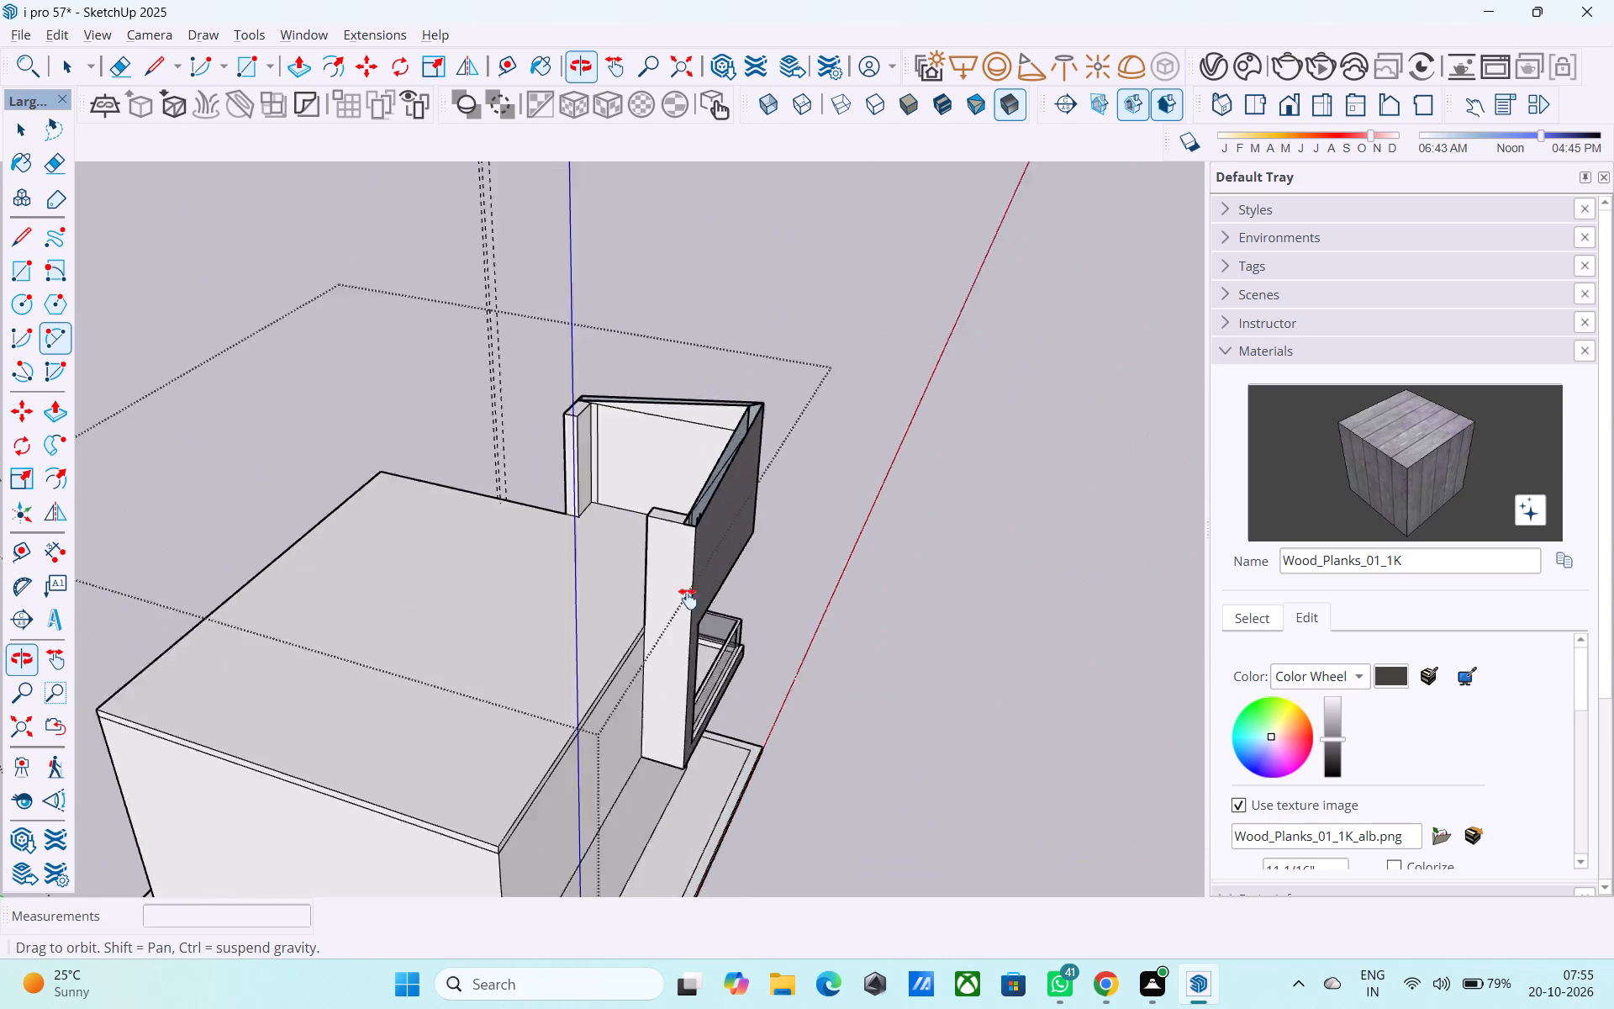
pyautogui.moveTo(688, 599); pyautogui.dragTo(860, 622, button='middle')
pyautogui.scroll(7, 735, 616)
pyautogui.press('space')
pyautogui.moveTo(625, 579); pyautogui.dragTo(622, 359, button='middle')
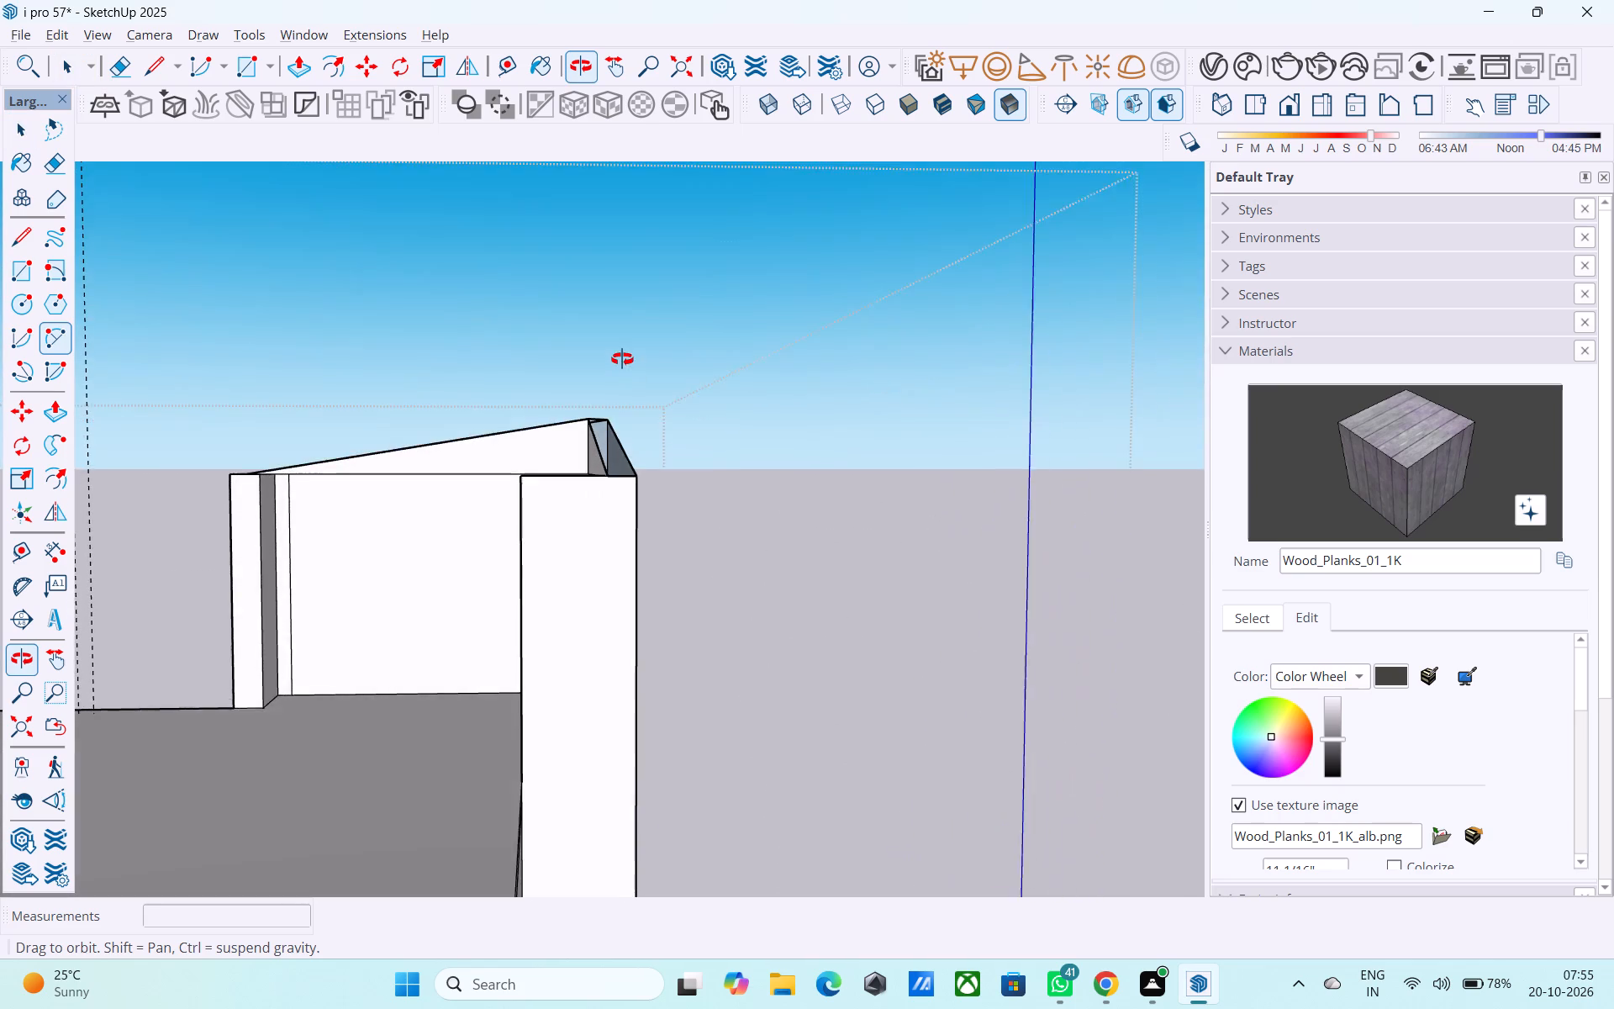
pyautogui.moveTo(622, 359); pyautogui.dragTo(619, 356, button='middle')
pyautogui.scroll(8, 626, 394)
pyautogui.moveTo(554, 520); pyautogui.dragTo(517, 505, button='middle')
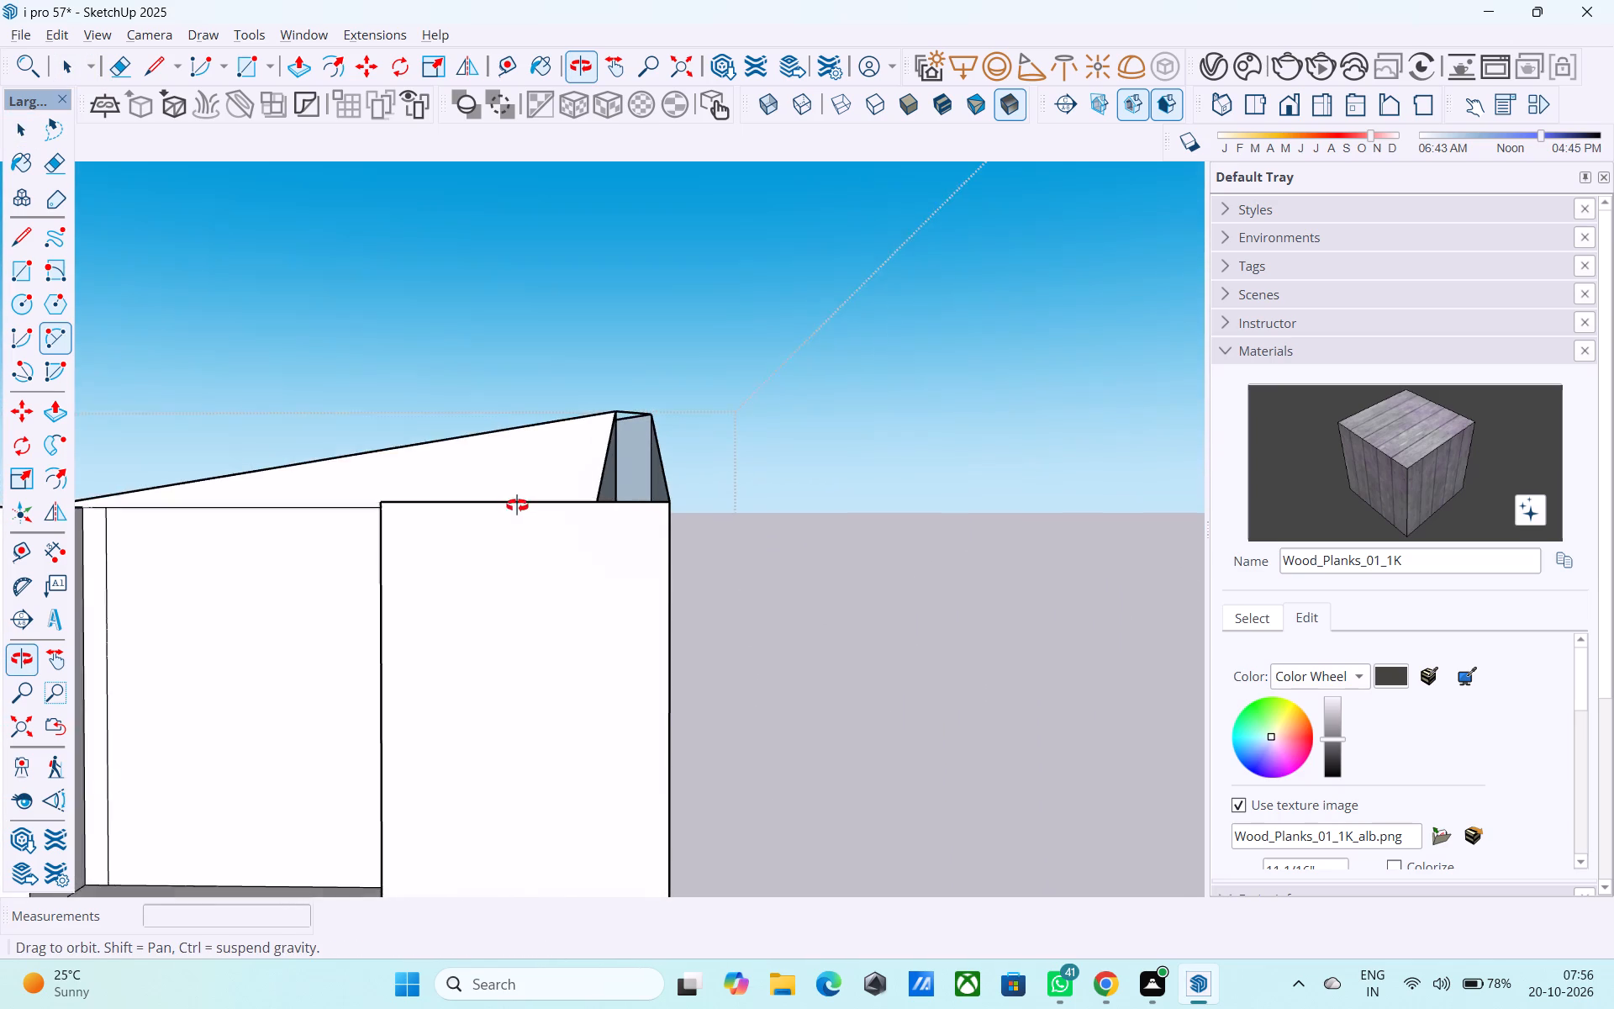
pyautogui.moveTo(517, 505); pyautogui.dragTo(517, 506, button='middle')
pyautogui.moveTo(560, 525); pyautogui.dragTo(1034, 760, button='middle')
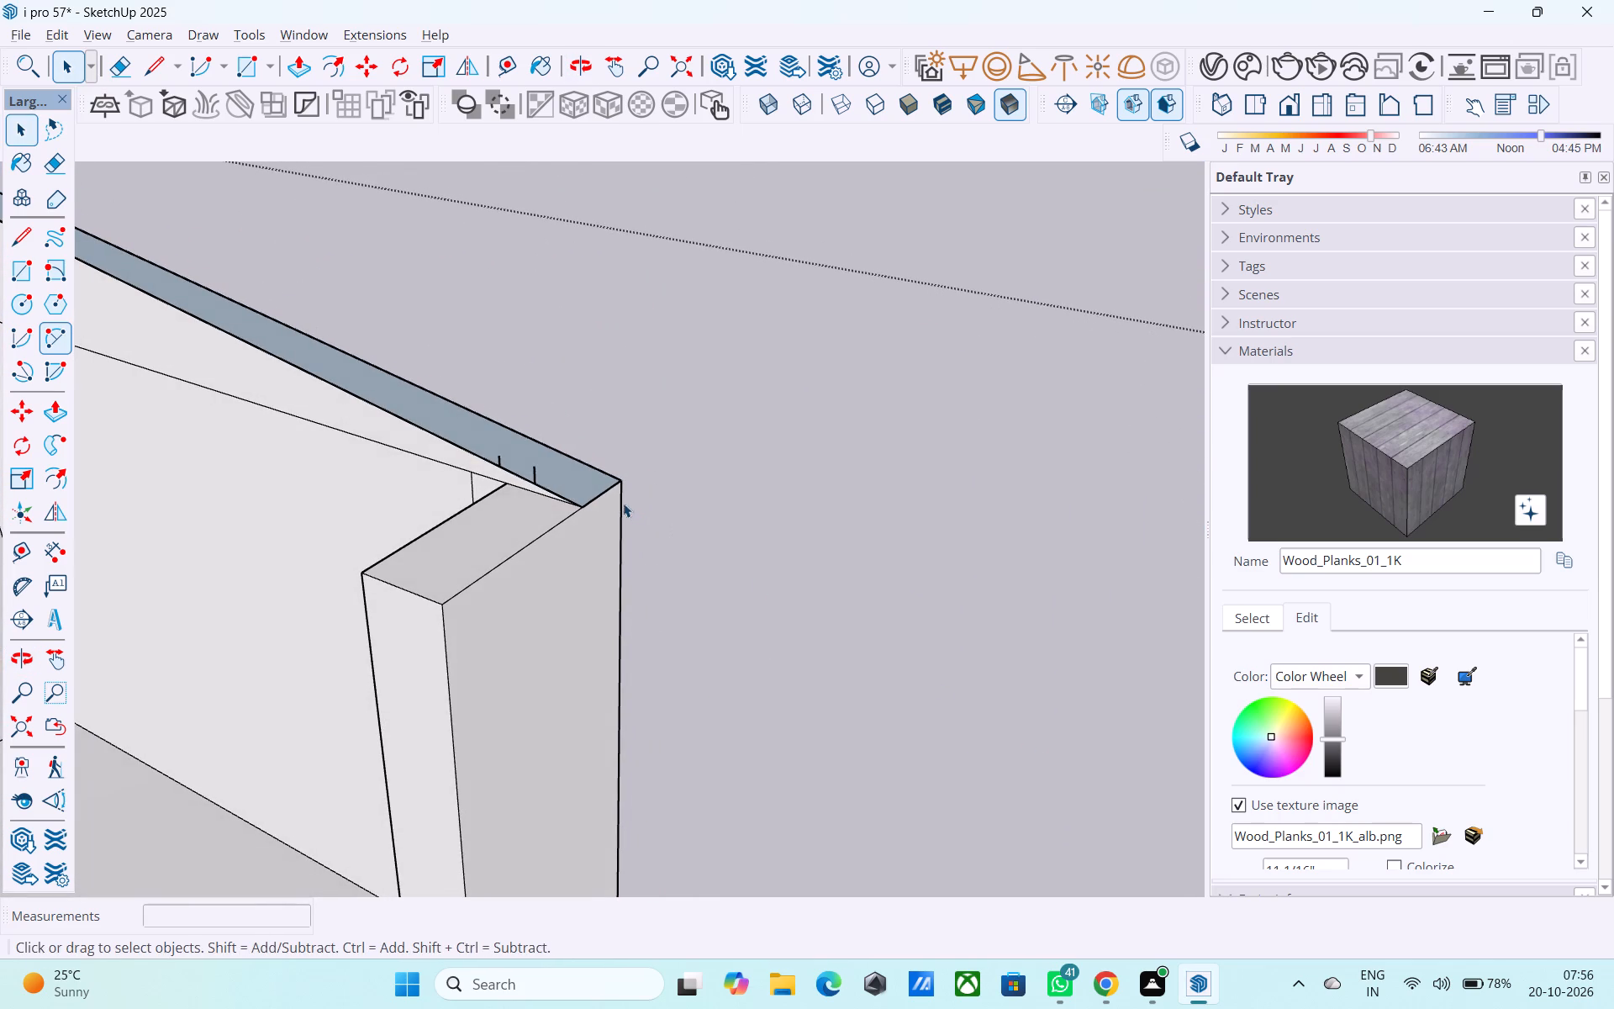
pyautogui.scroll(2, 616, 494)
pyautogui.moveTo(594, 500); pyautogui.dragTo(189, 309, button='middle')
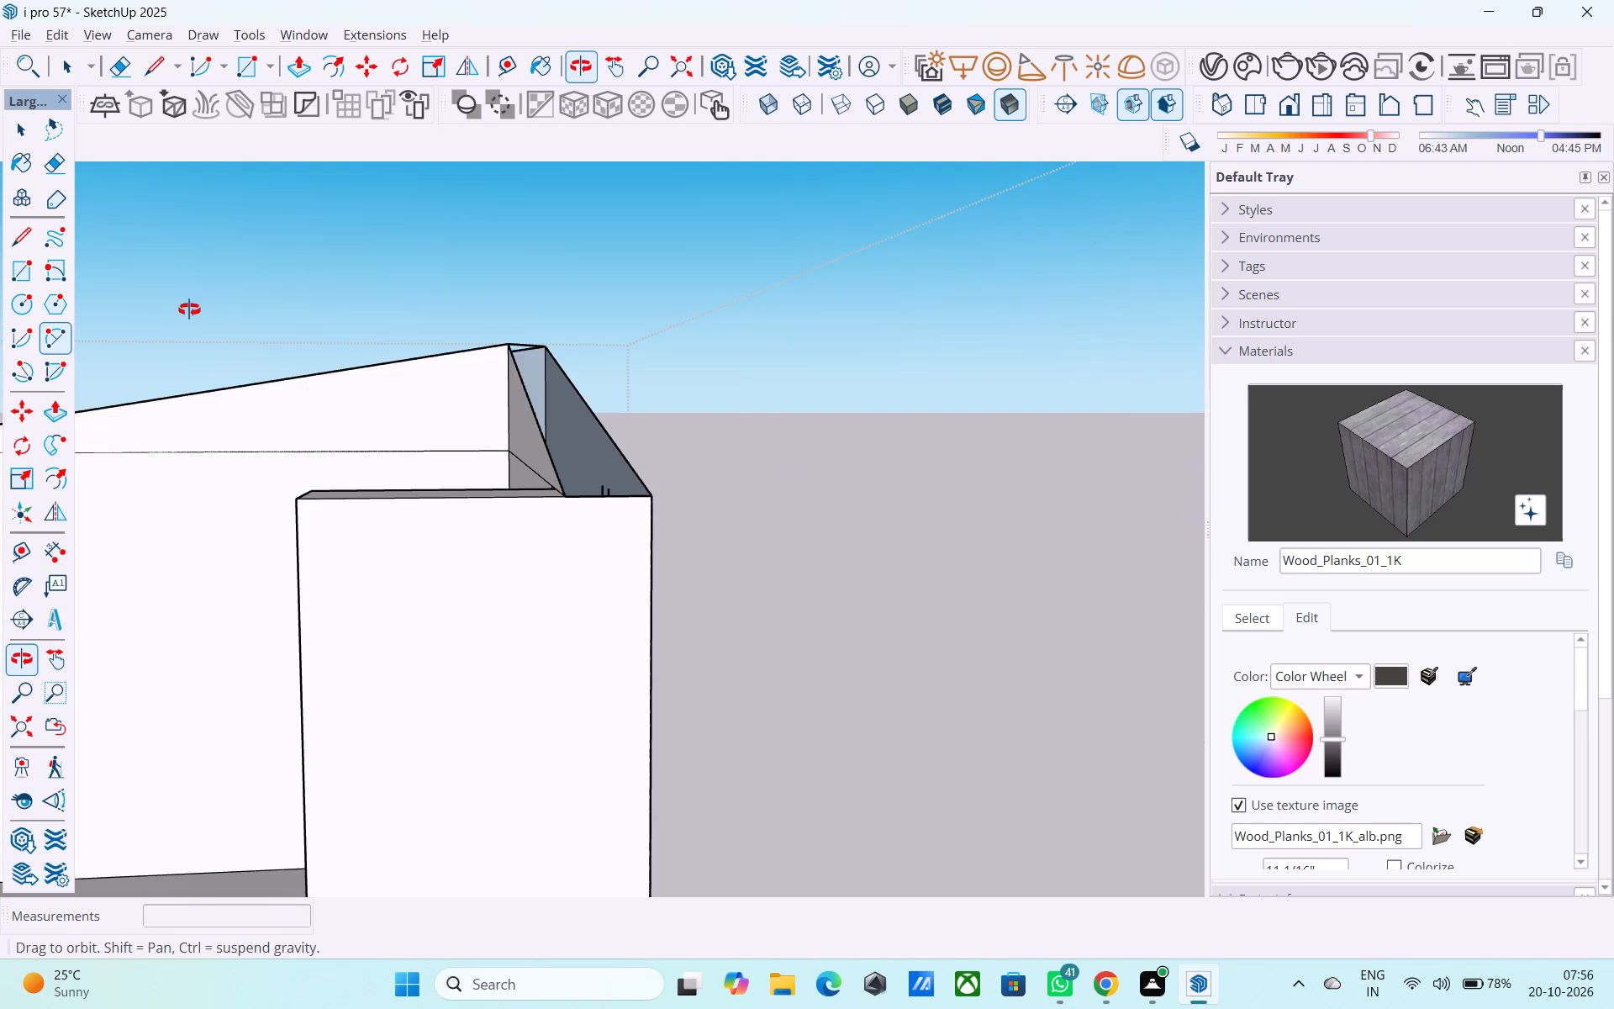
pyautogui.moveTo(189, 309); pyautogui.dragTo(193, 311, button='middle')
pyautogui.moveTo(525, 402); pyautogui.dragTo(516, 365, button='middle')
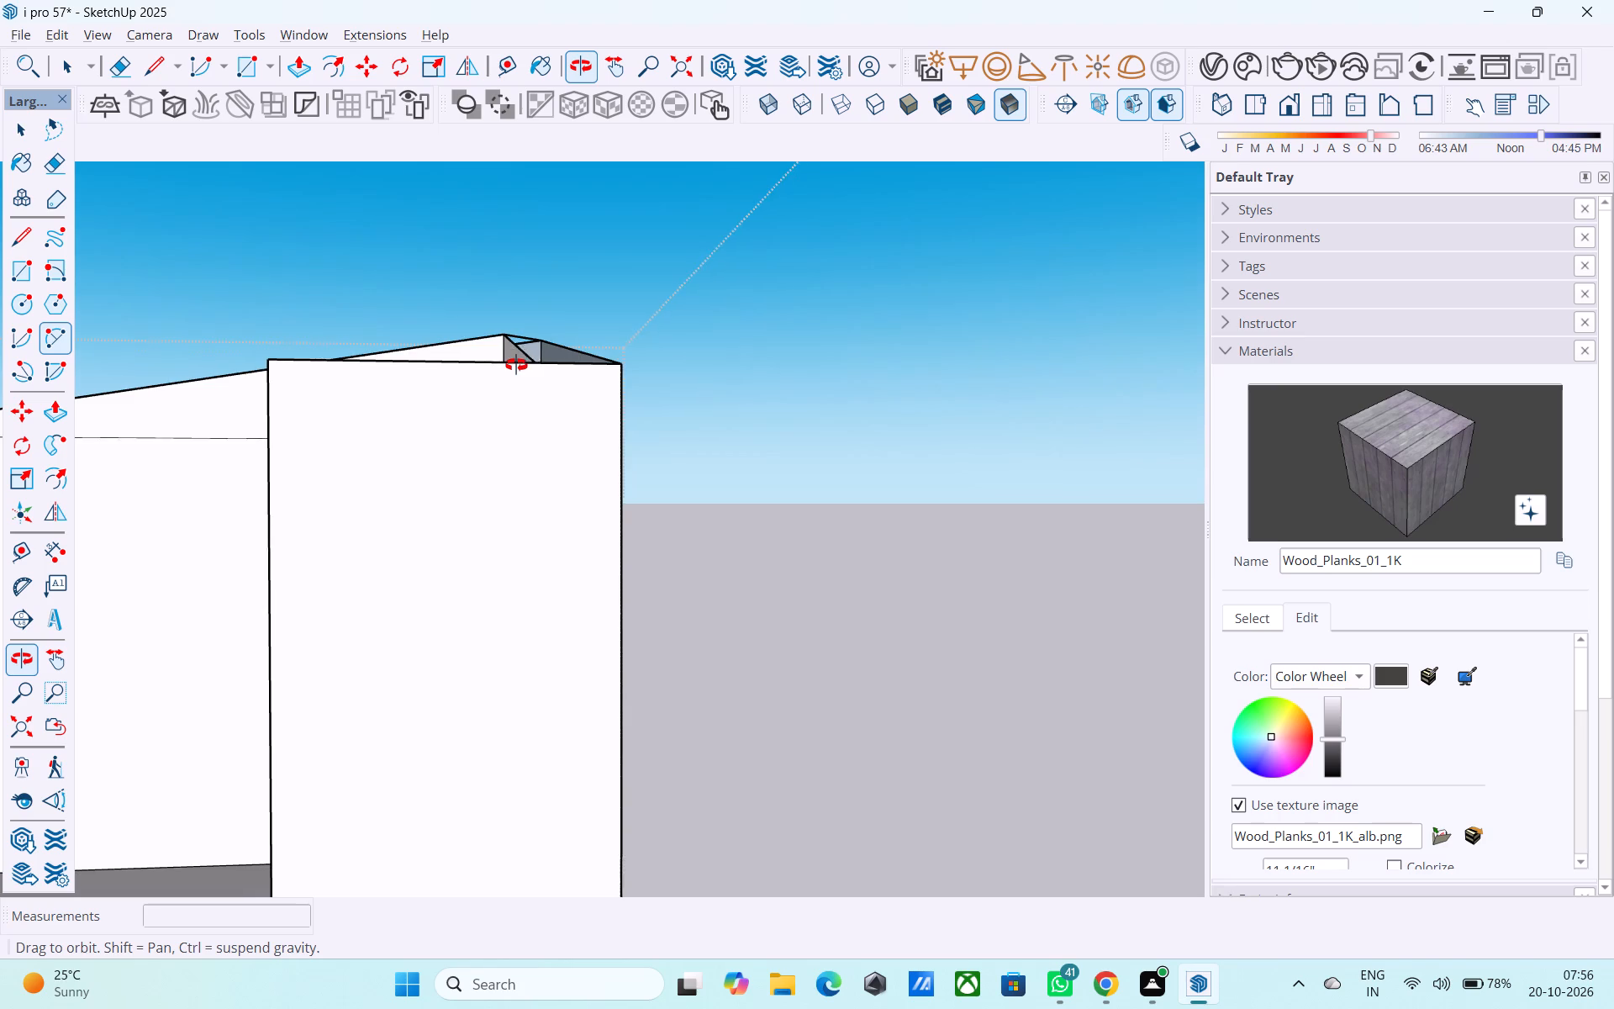
pyautogui.moveTo(516, 365); pyautogui.dragTo(535, 415, button='middle')
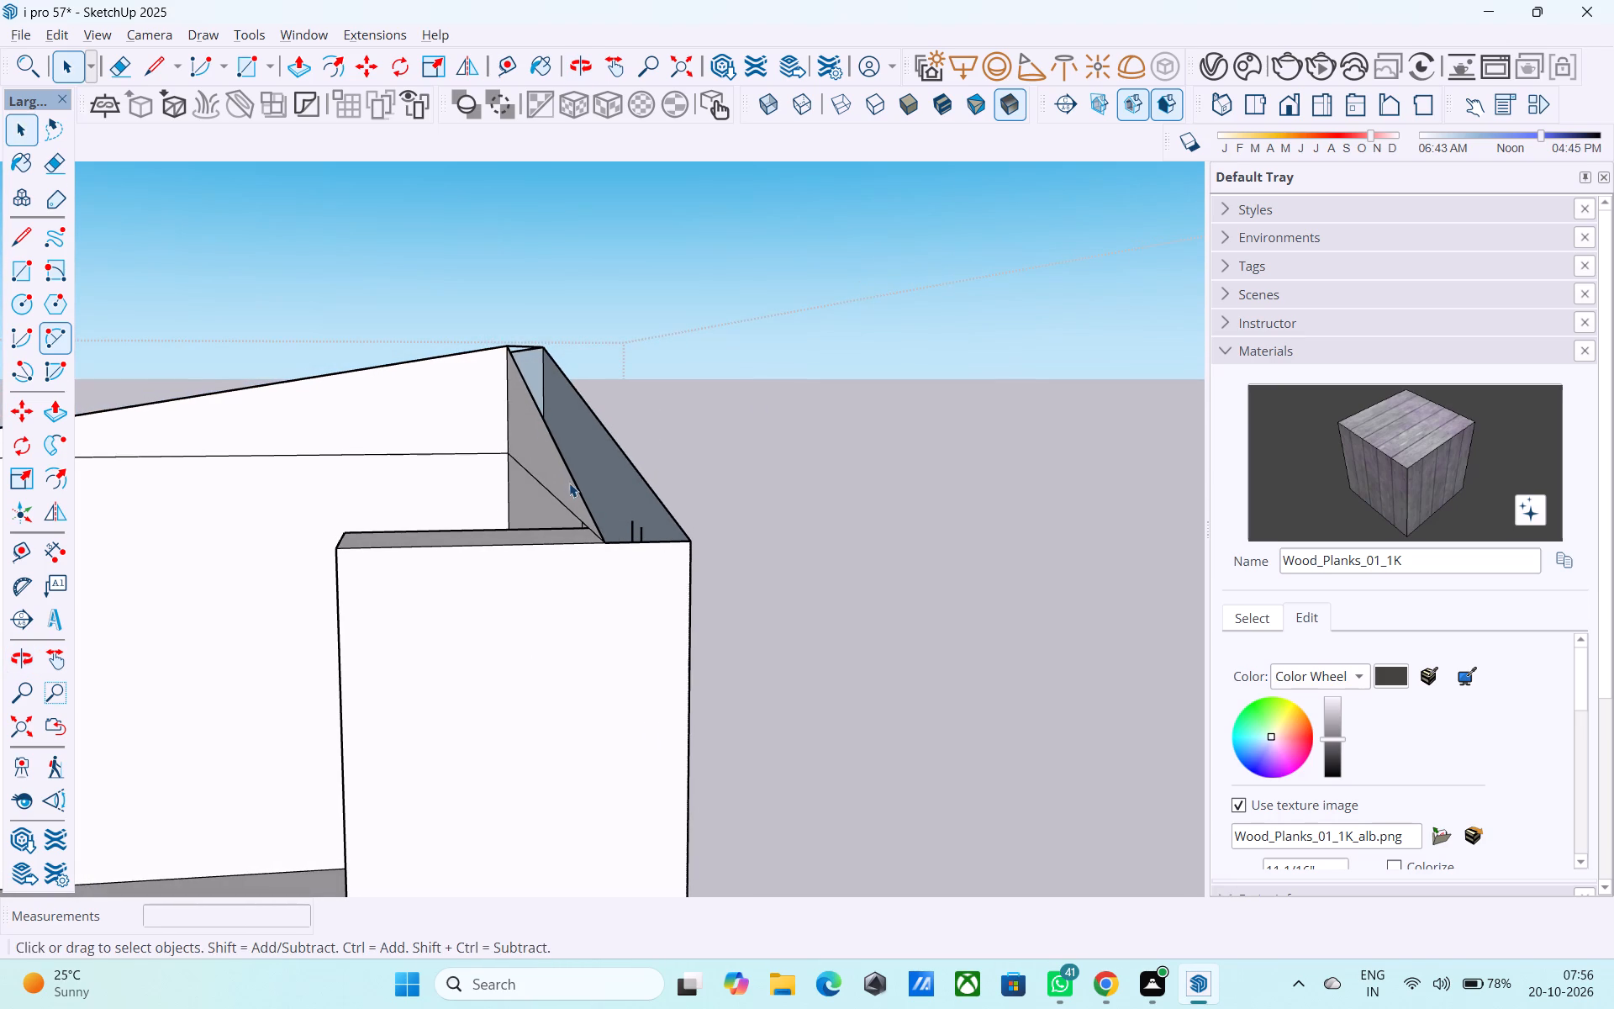
pyautogui.moveTo(569, 482); pyautogui.dragTo(546, 540, button='middle')
pyautogui.scroll(-3, 535, 518)
pyautogui.moveTo(523, 596); pyautogui.dragTo(523, 703, button='middle')
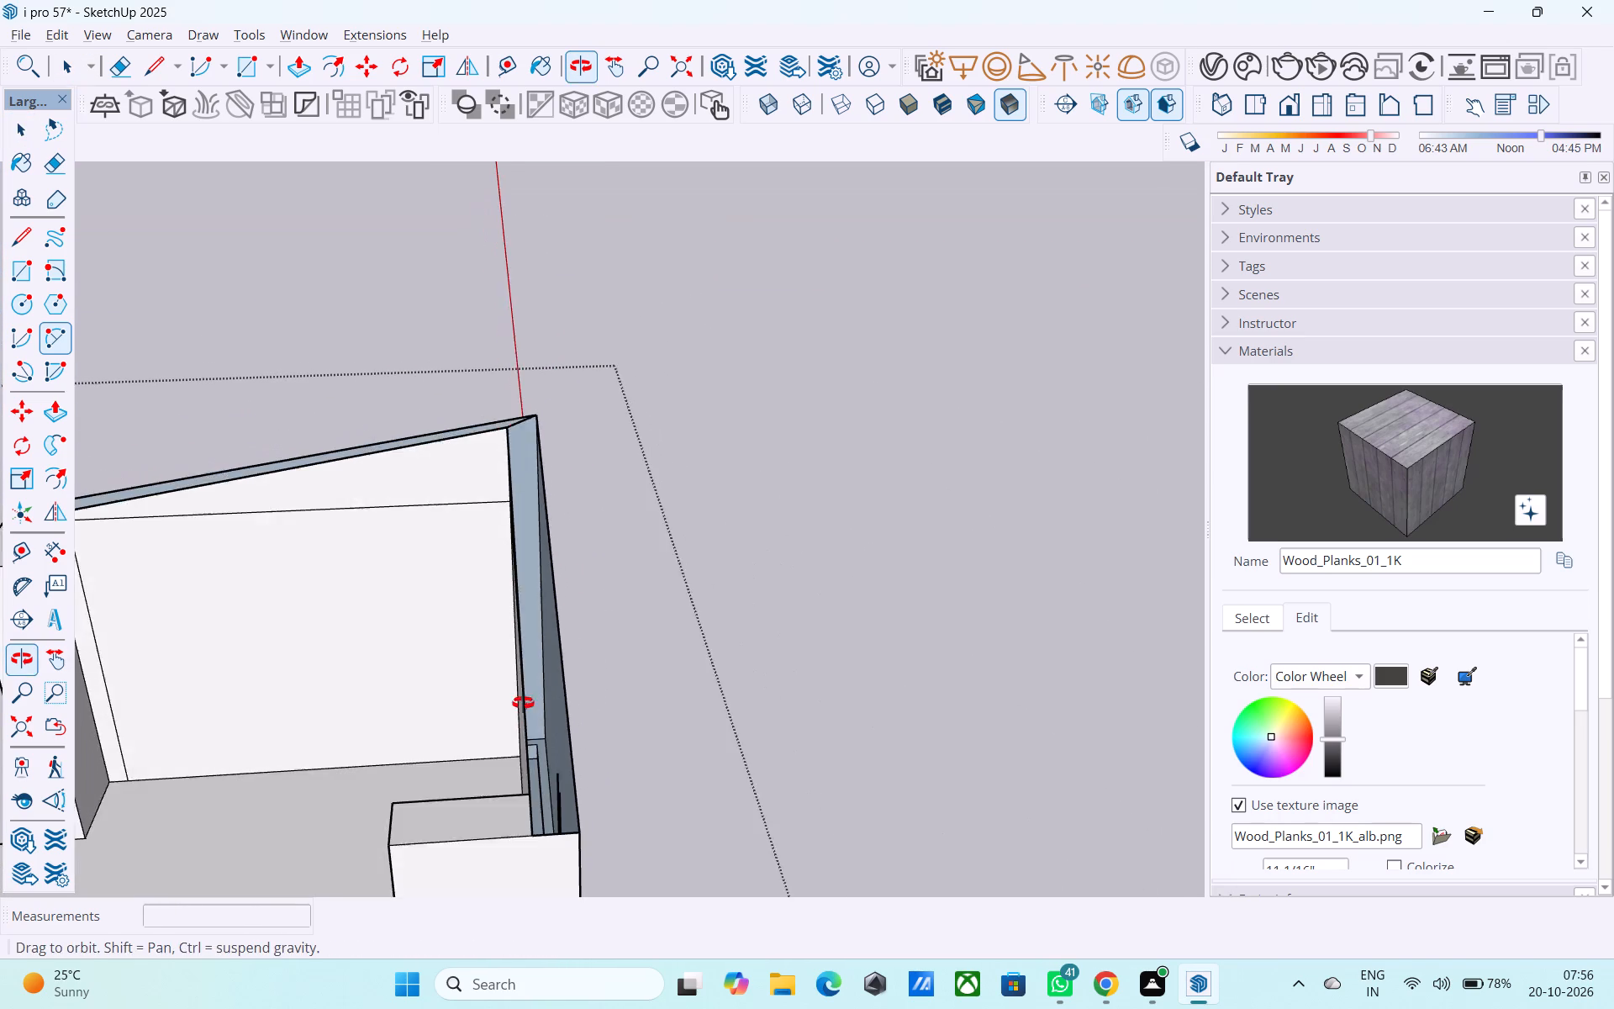
pyautogui.moveTo(523, 703); pyautogui.dragTo(523, 704, button='middle')
pyautogui.scroll(1, 523, 704)
pyautogui.scroll(-5, 457, 371)
pyautogui.moveTo(441, 542); pyautogui.dragTo(313, 773, button='middle')
pyautogui.moveTo(419, 598); pyautogui.dragTo(351, 747, button='middle')
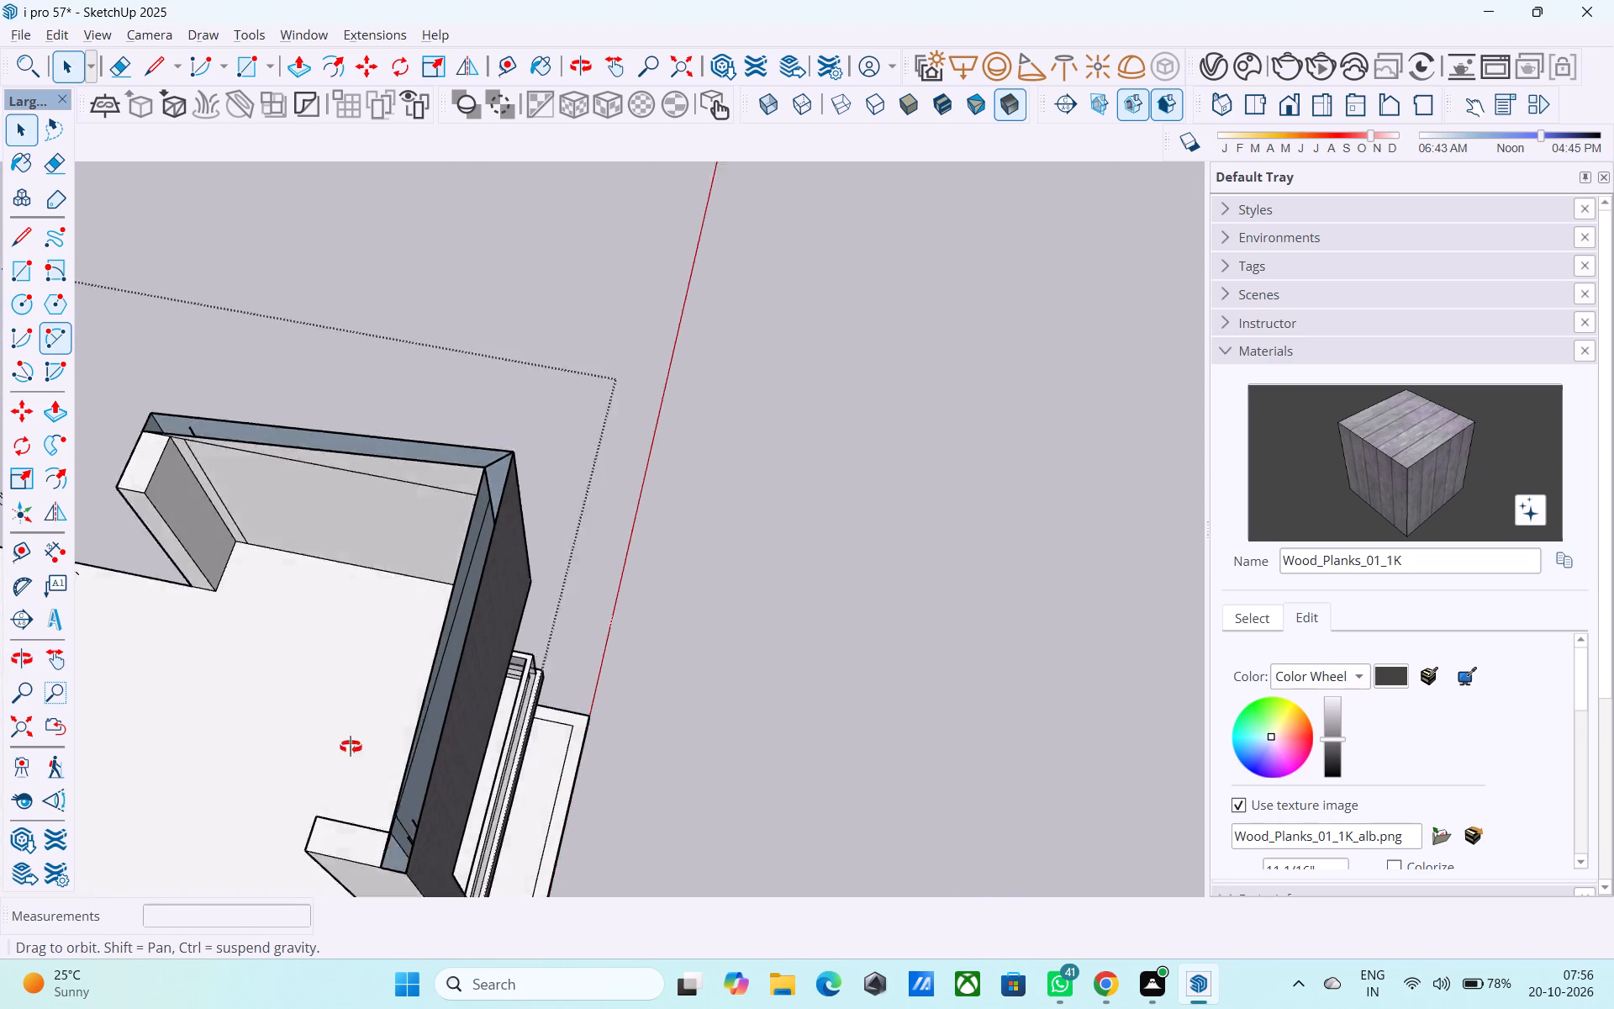
pyautogui.moveTo(351, 747); pyautogui.dragTo(1015, 366, button='middle')
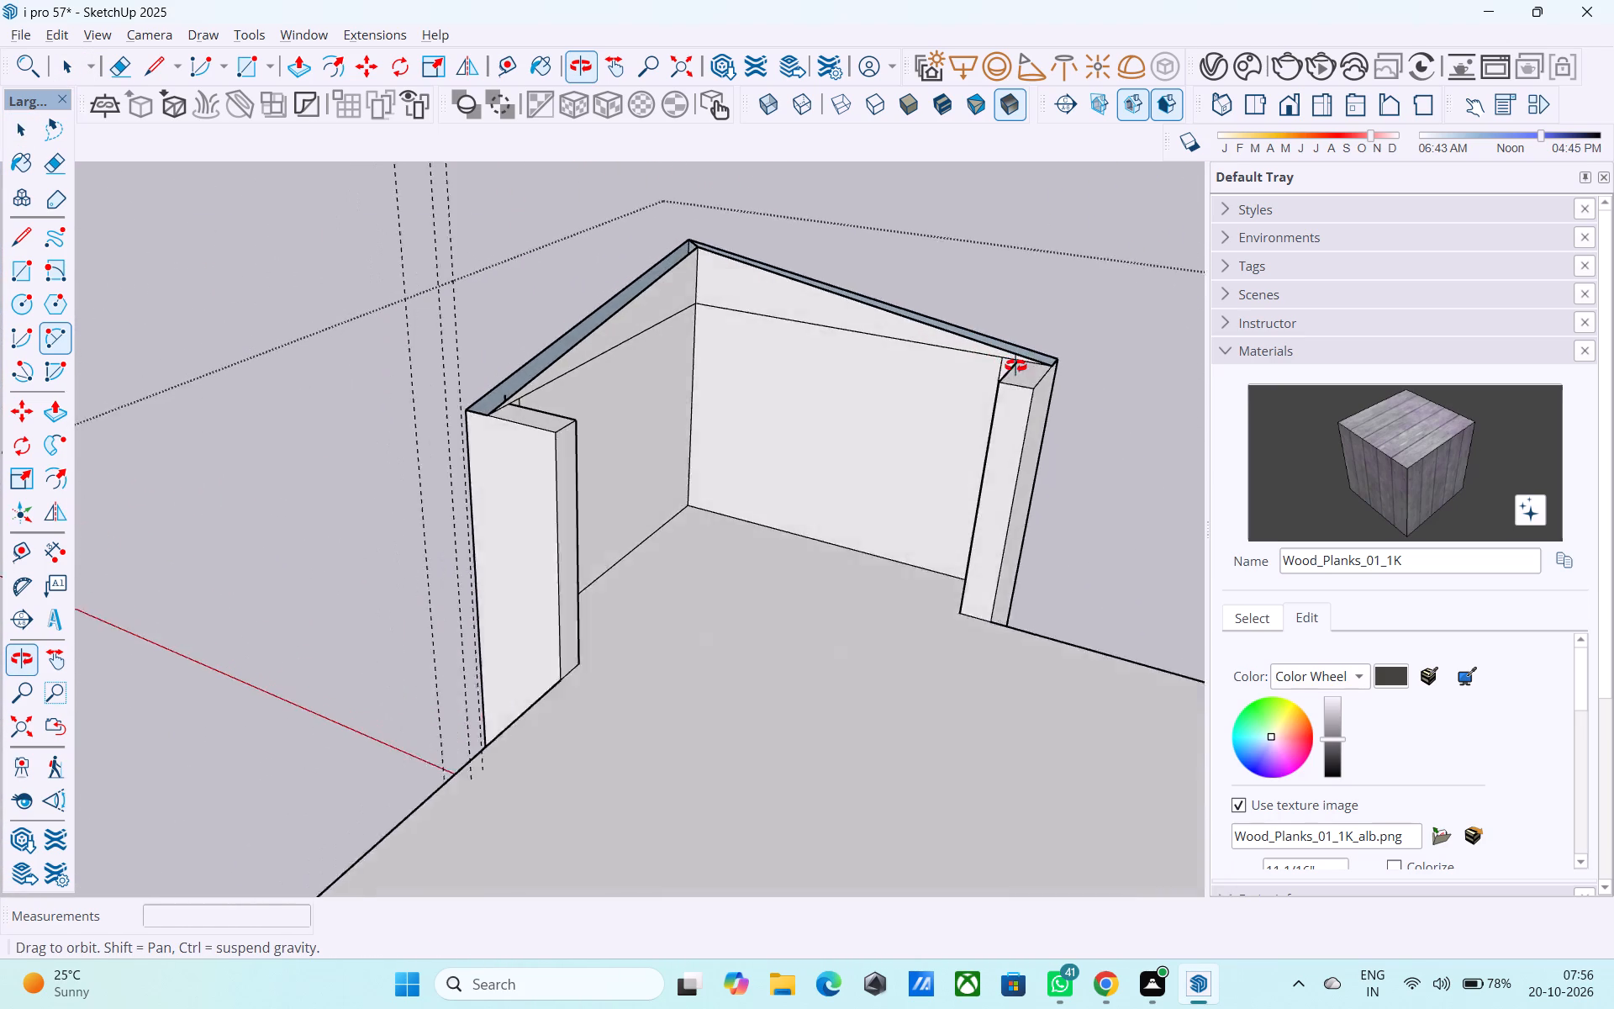
pyautogui.moveTo(1015, 366); pyautogui.dragTo(1037, 339, button='middle')
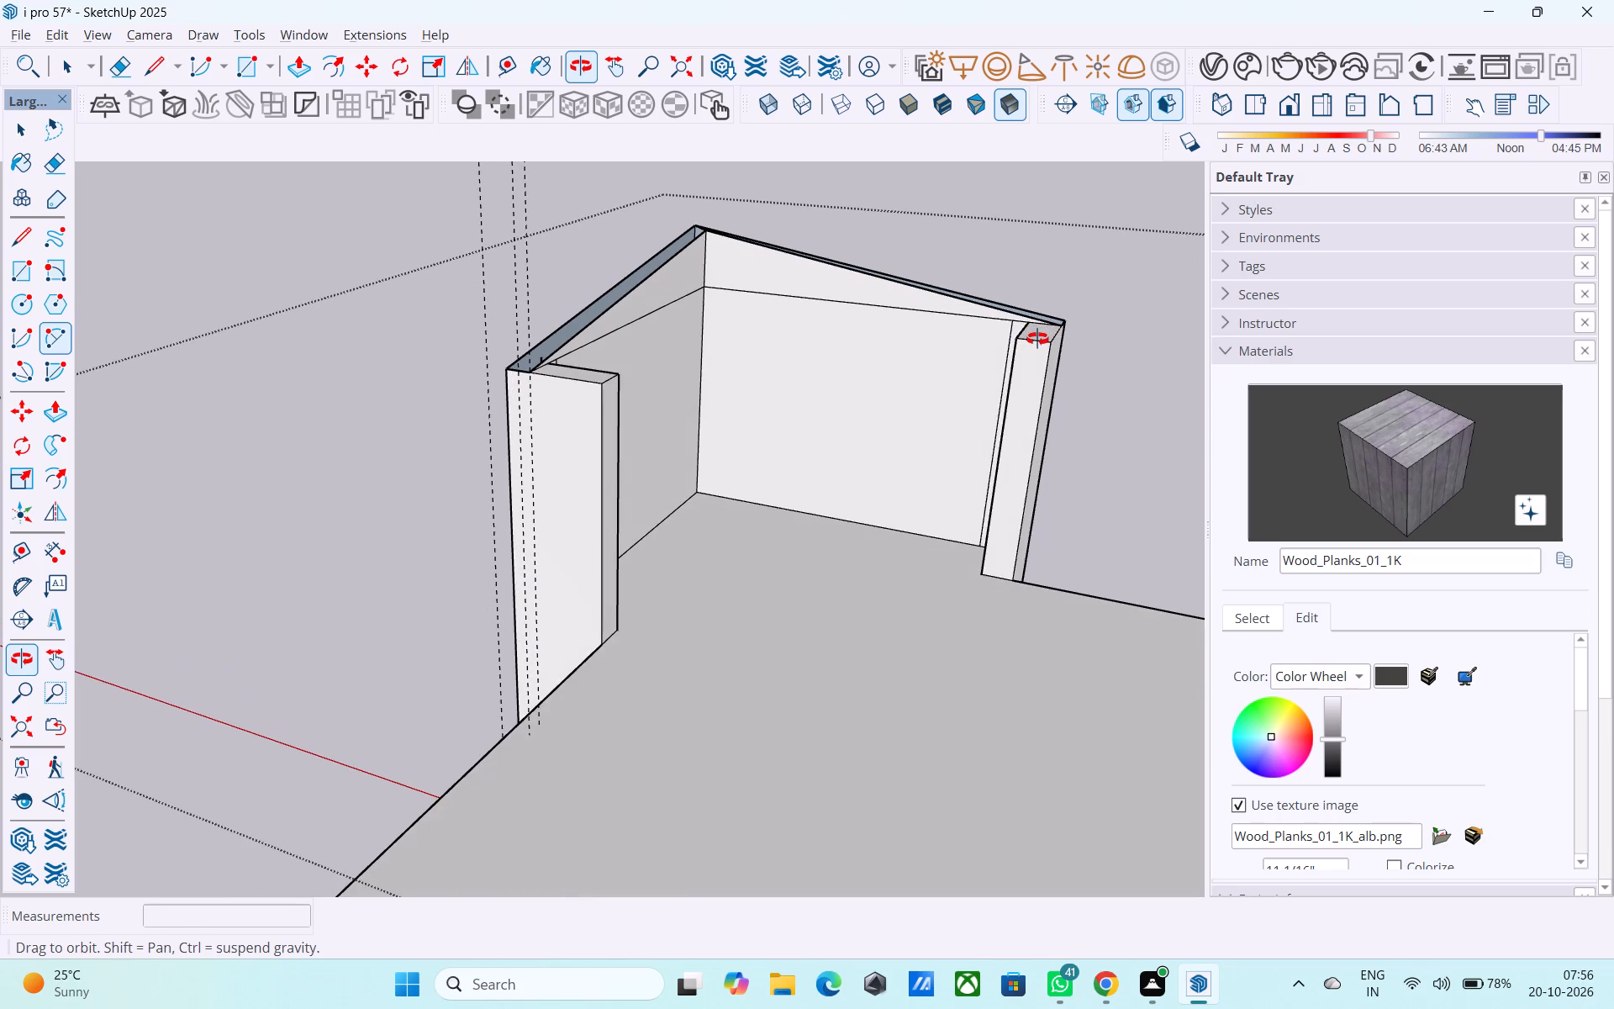
pyautogui.moveTo(1037, 339); pyautogui.dragTo(1035, 338, button='middle')
pyautogui.scroll(3, 681, 348)
pyautogui.moveTo(625, 349); pyautogui.dragTo(832, 388, button='middle')
pyautogui.scroll(1, 857, 396)
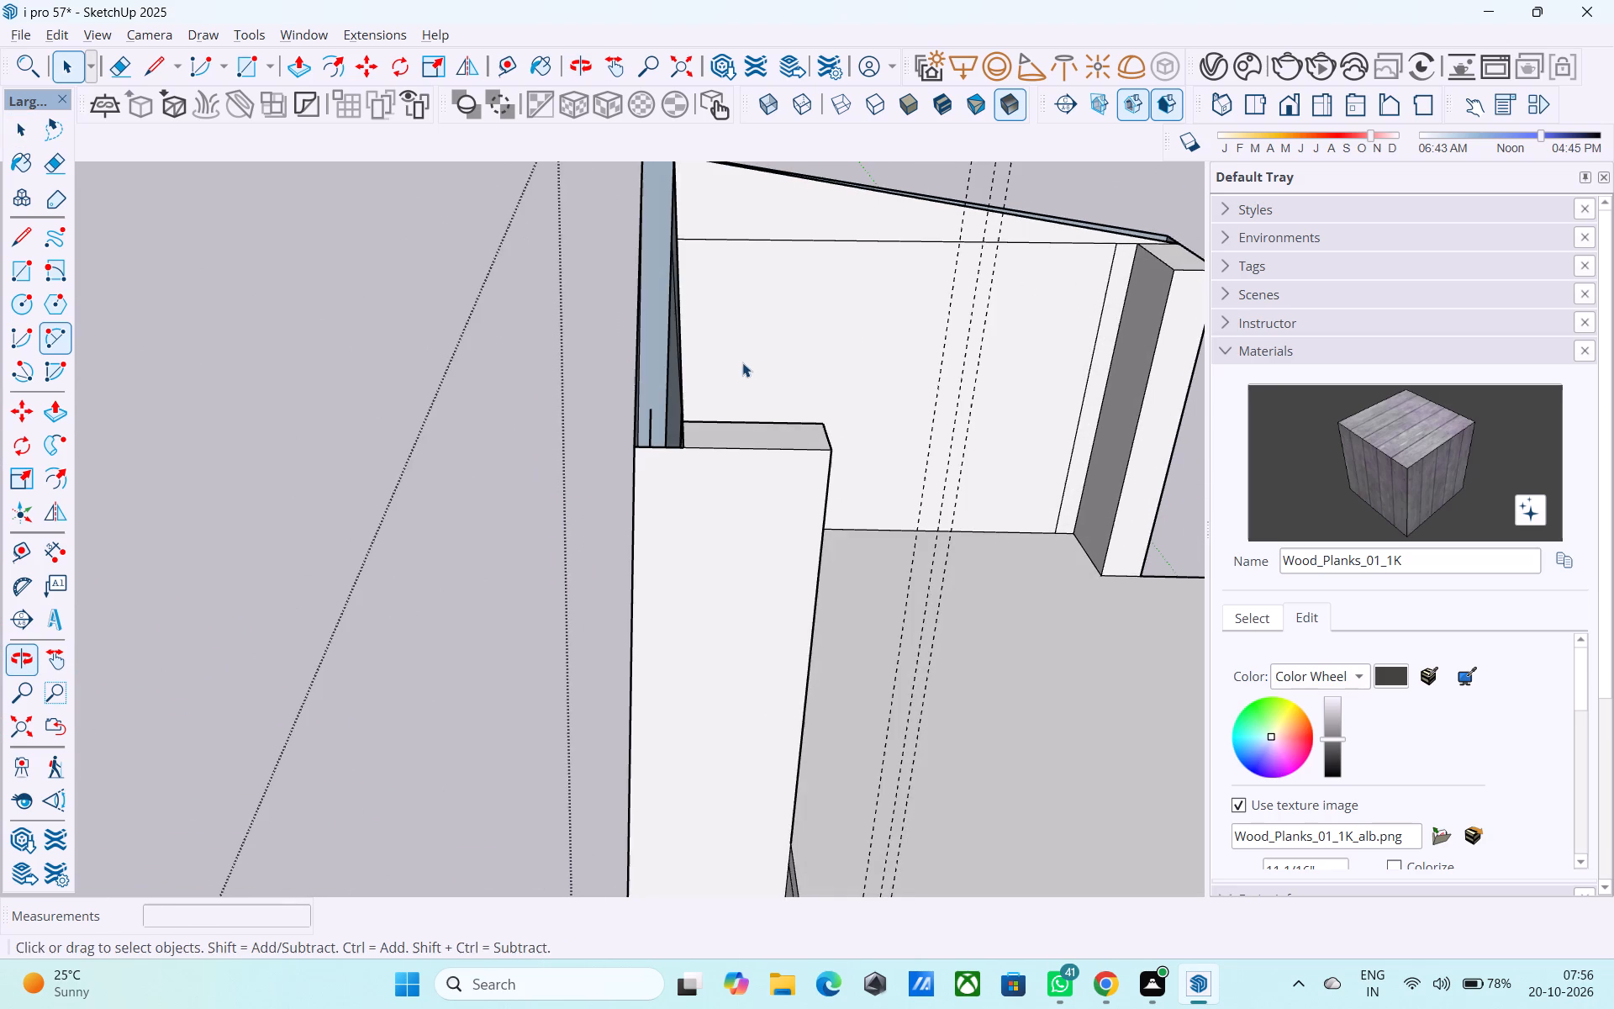
pyautogui.keyDown('shift'); pyautogui.moveTo(716, 362); pyautogui.dragTo(653, 456, button='middle'); pyautogui.keyUp('shift')
pyautogui.moveTo(592, 325); pyautogui.dragTo(632, 310, button='middle')
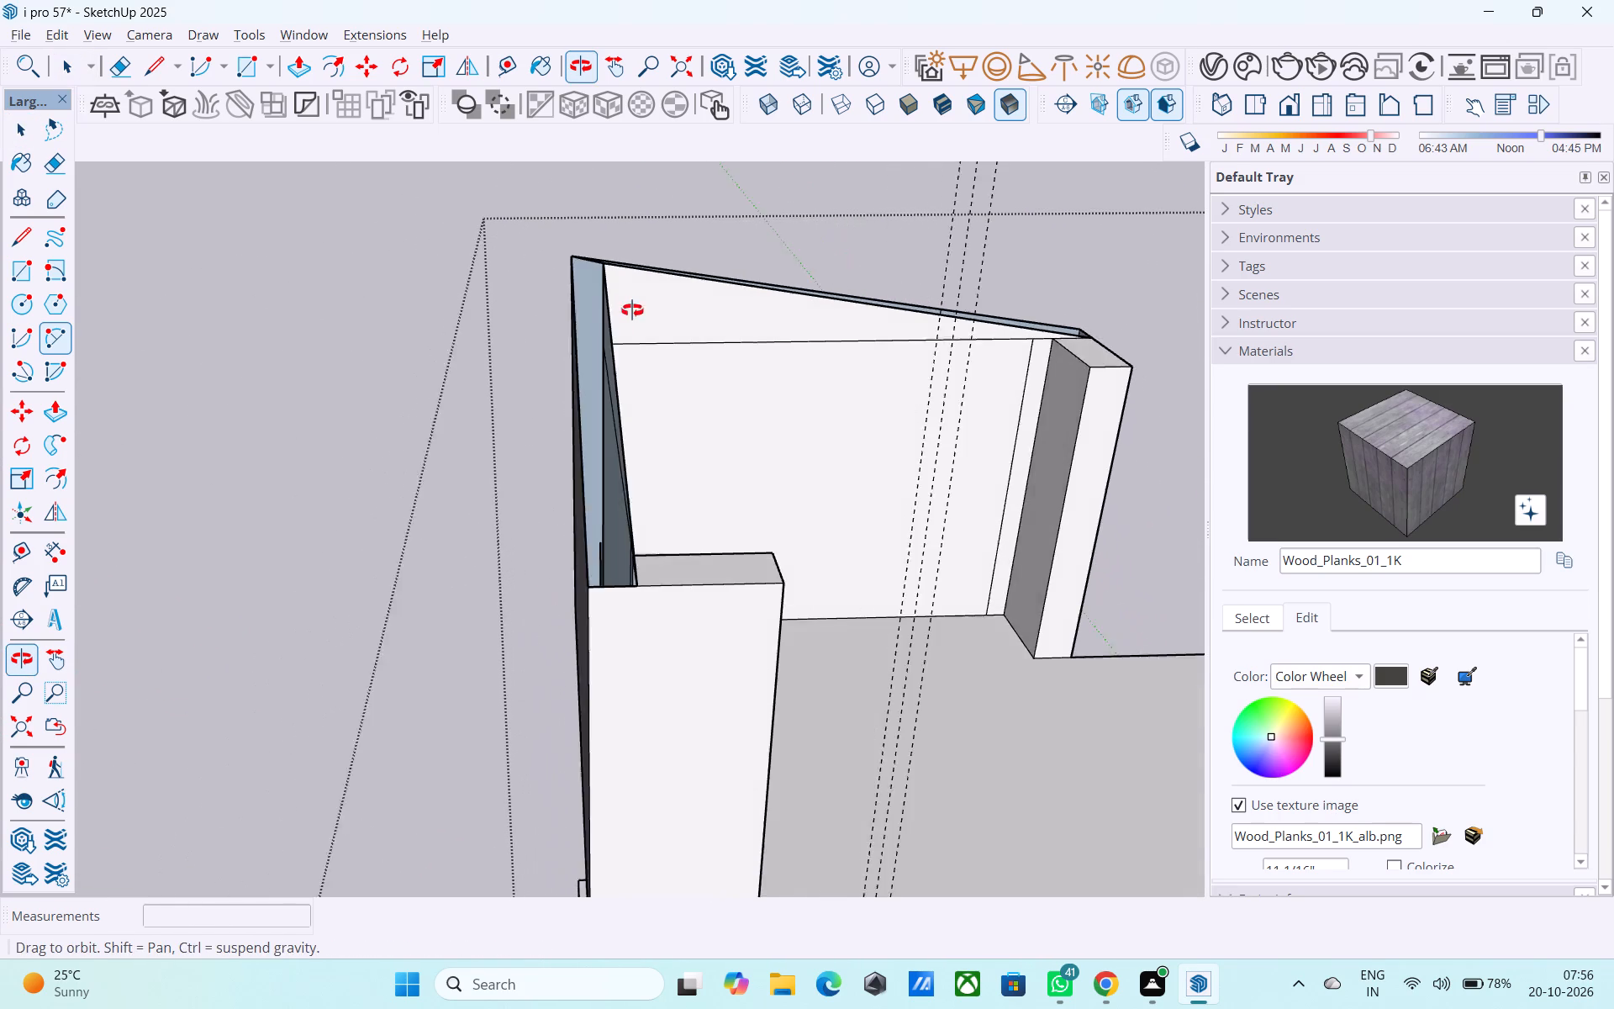
pyautogui.moveTo(632, 310); pyautogui.dragTo(632, 311, button='middle')
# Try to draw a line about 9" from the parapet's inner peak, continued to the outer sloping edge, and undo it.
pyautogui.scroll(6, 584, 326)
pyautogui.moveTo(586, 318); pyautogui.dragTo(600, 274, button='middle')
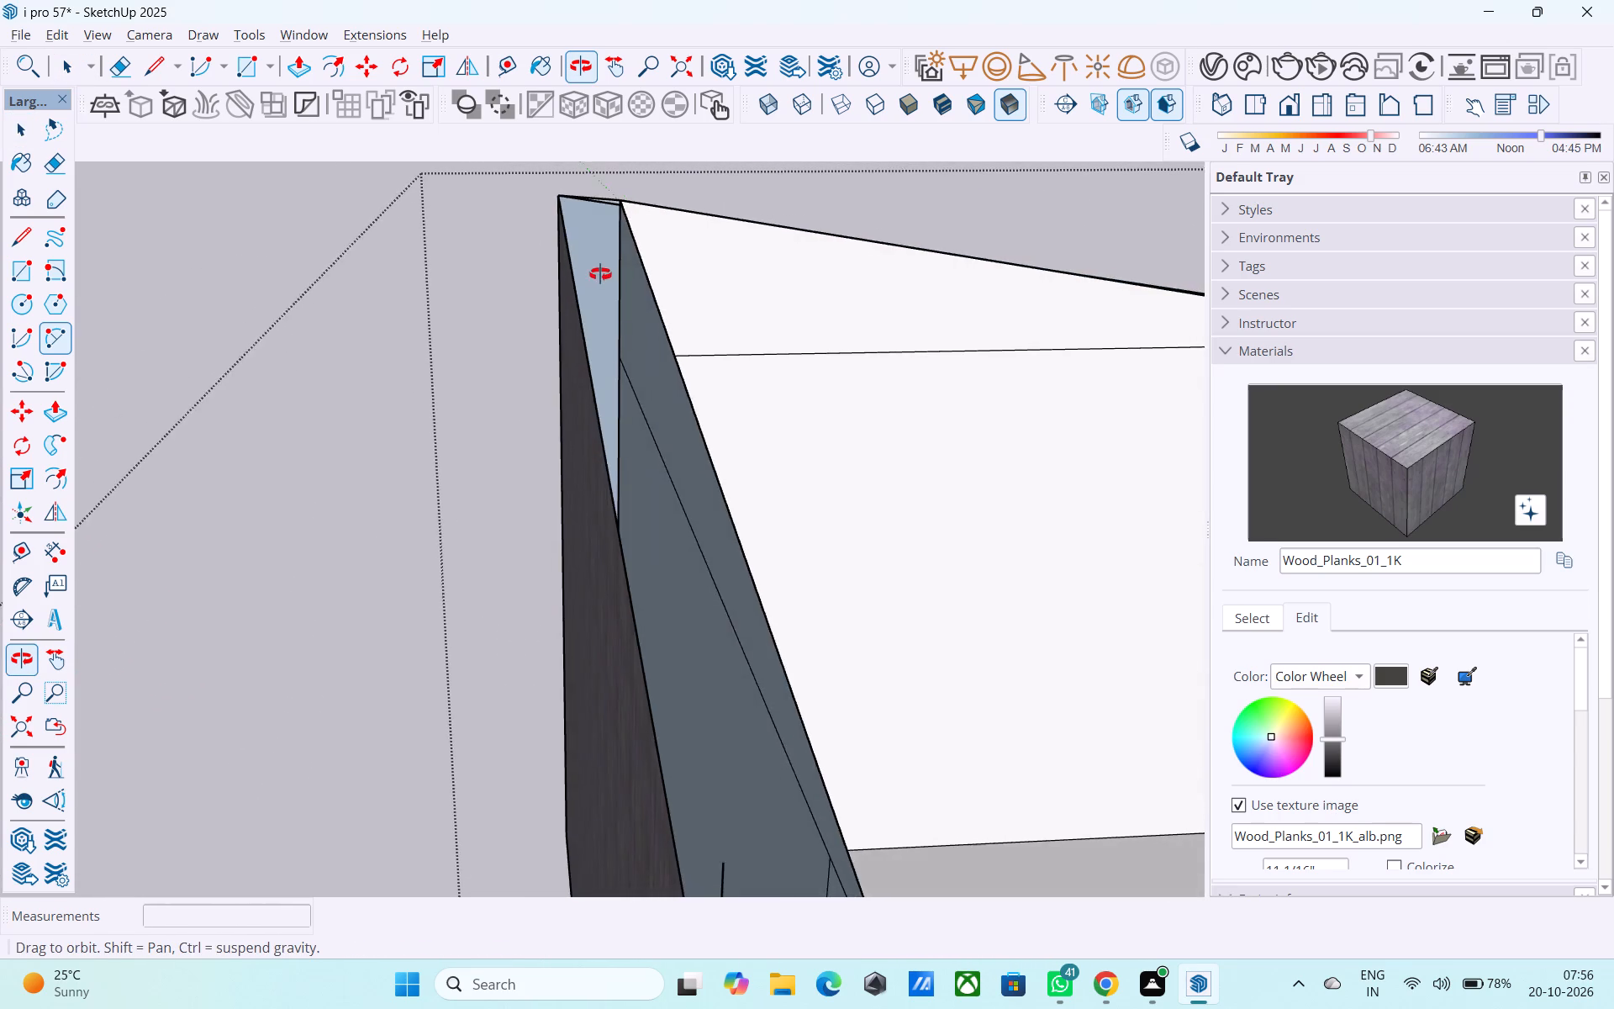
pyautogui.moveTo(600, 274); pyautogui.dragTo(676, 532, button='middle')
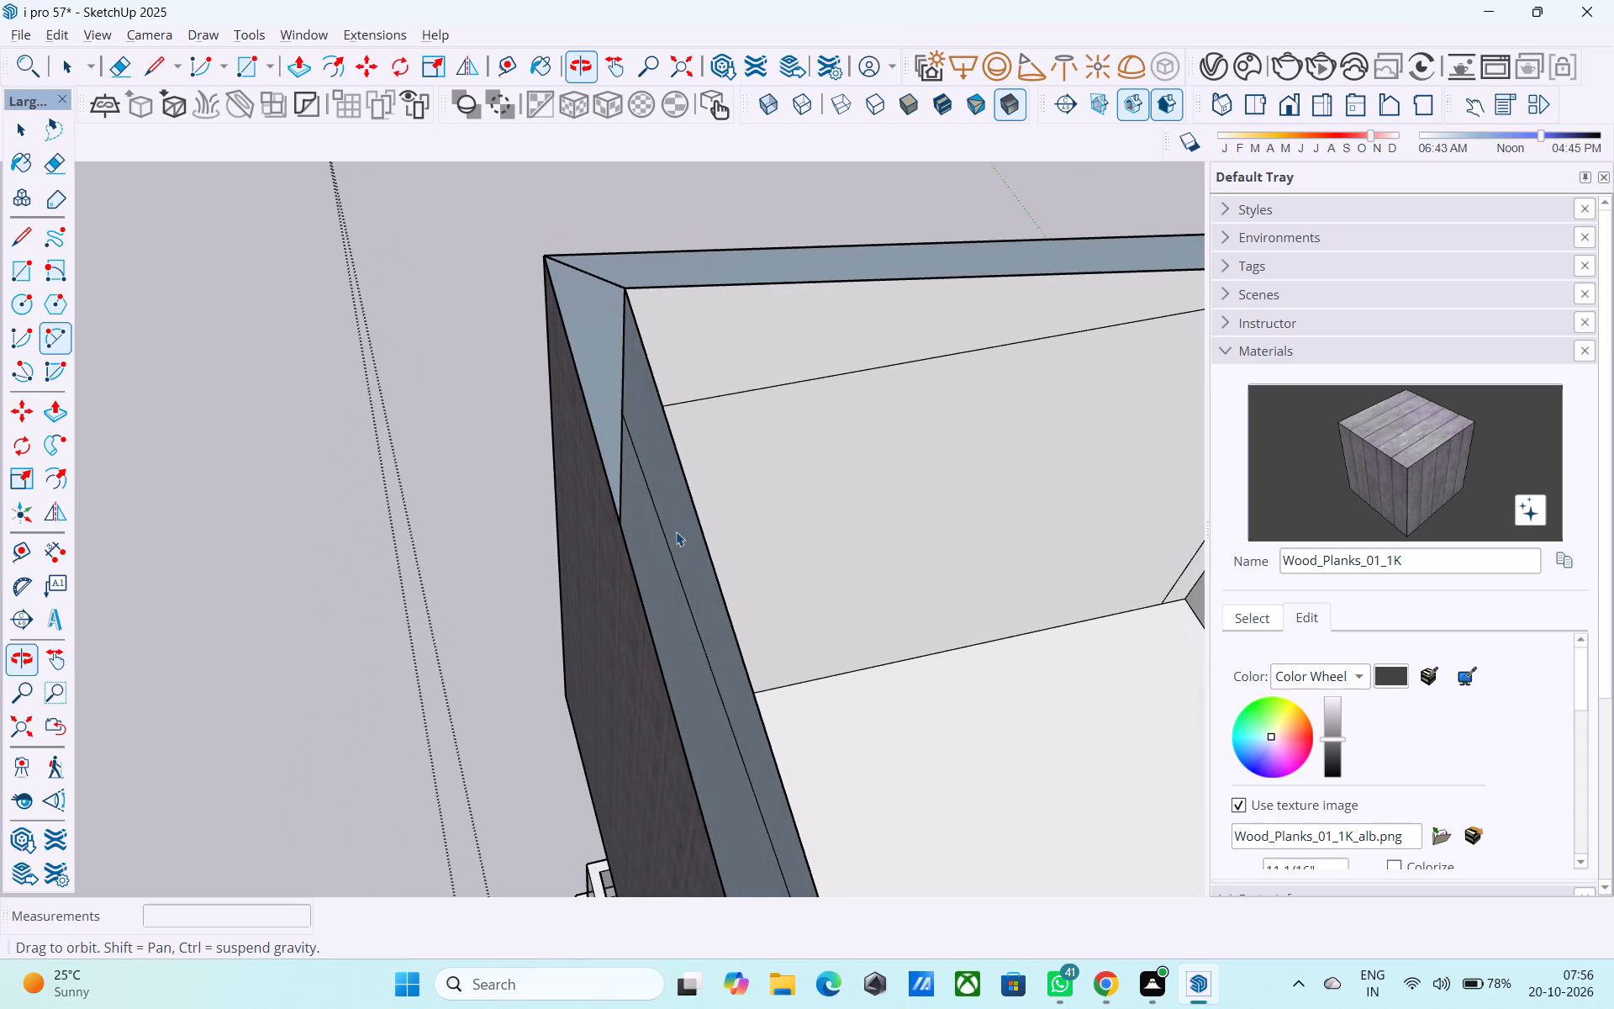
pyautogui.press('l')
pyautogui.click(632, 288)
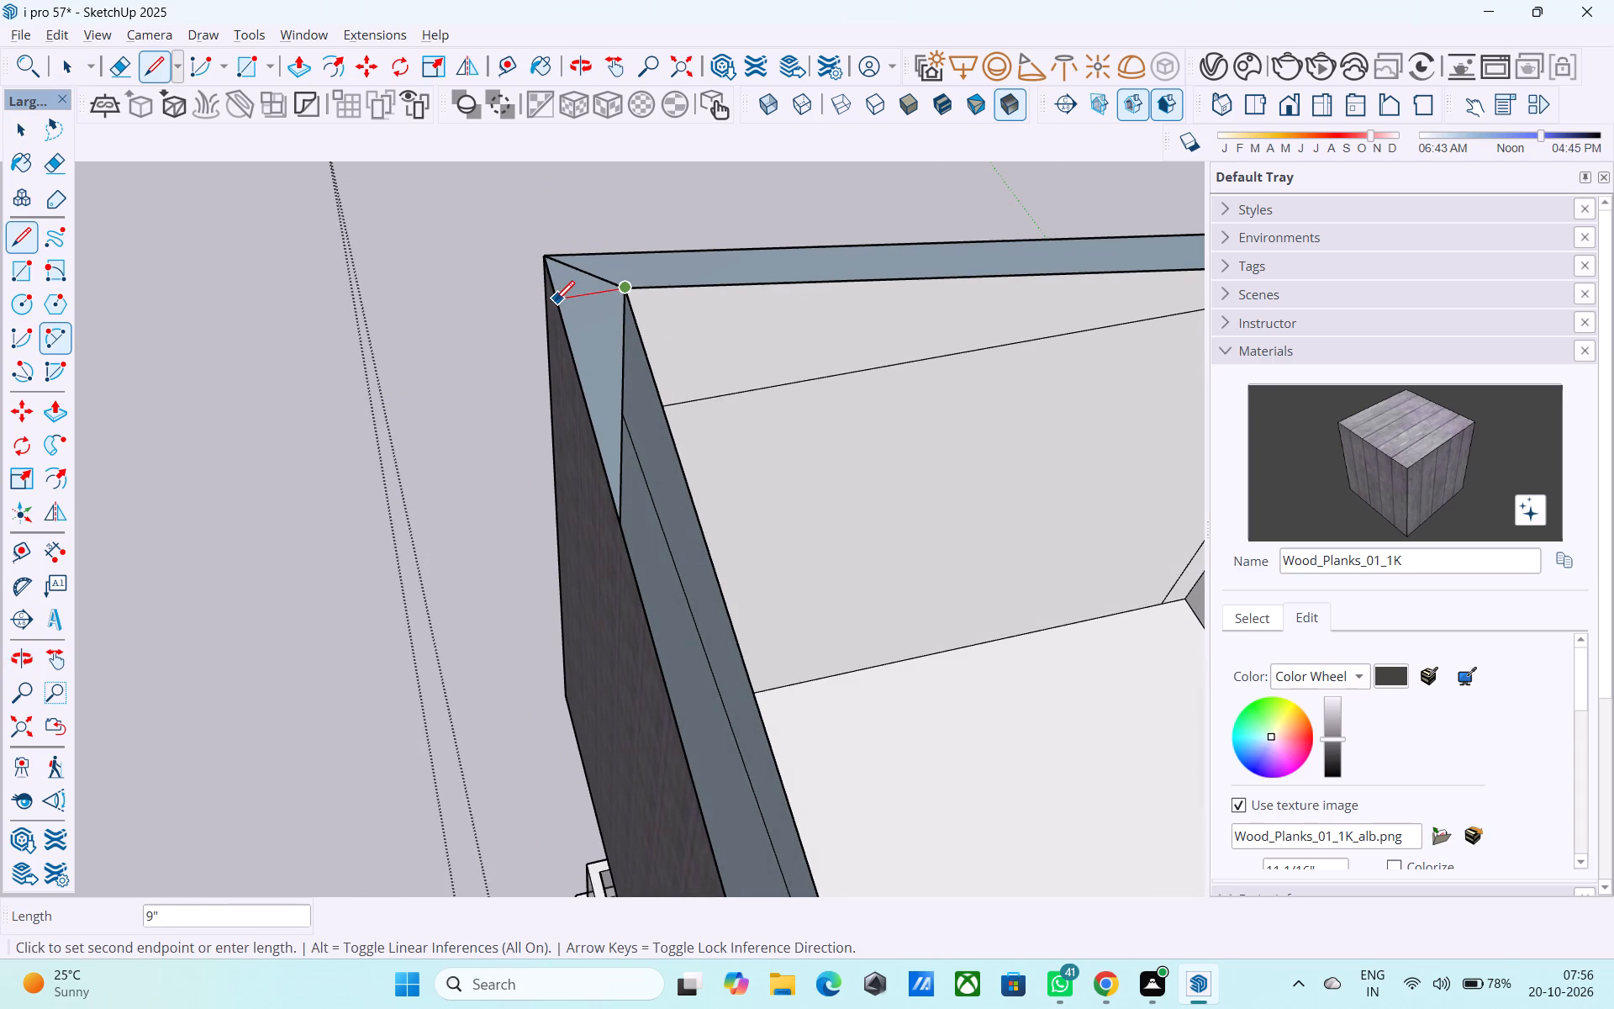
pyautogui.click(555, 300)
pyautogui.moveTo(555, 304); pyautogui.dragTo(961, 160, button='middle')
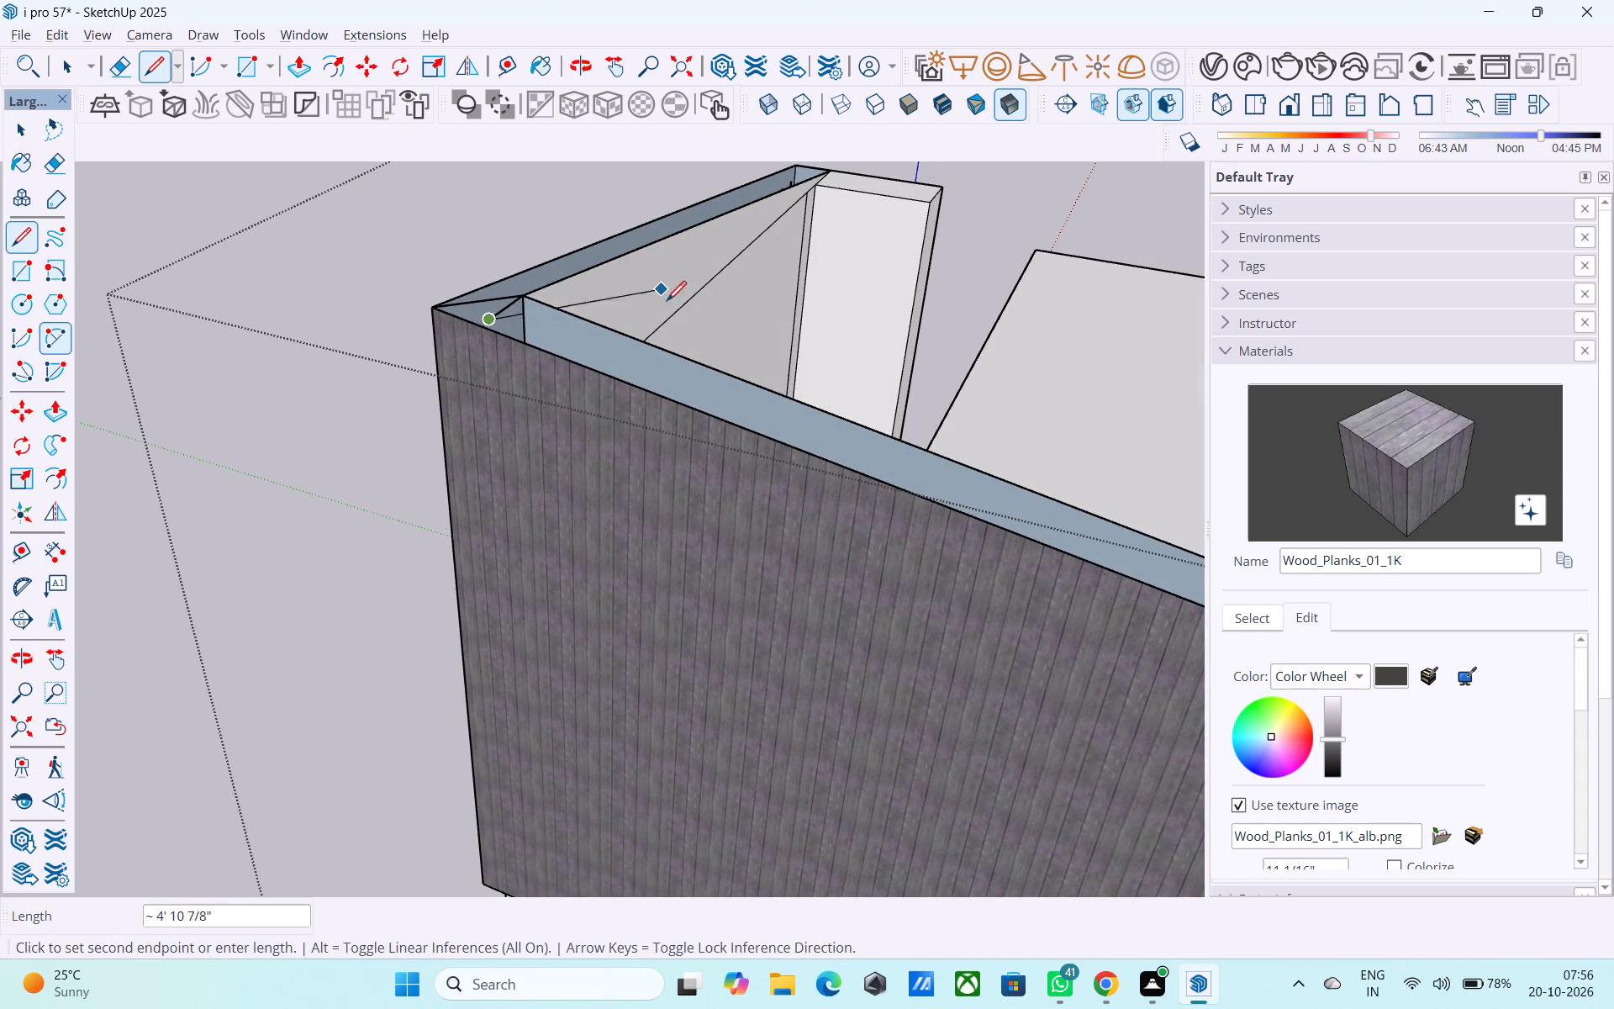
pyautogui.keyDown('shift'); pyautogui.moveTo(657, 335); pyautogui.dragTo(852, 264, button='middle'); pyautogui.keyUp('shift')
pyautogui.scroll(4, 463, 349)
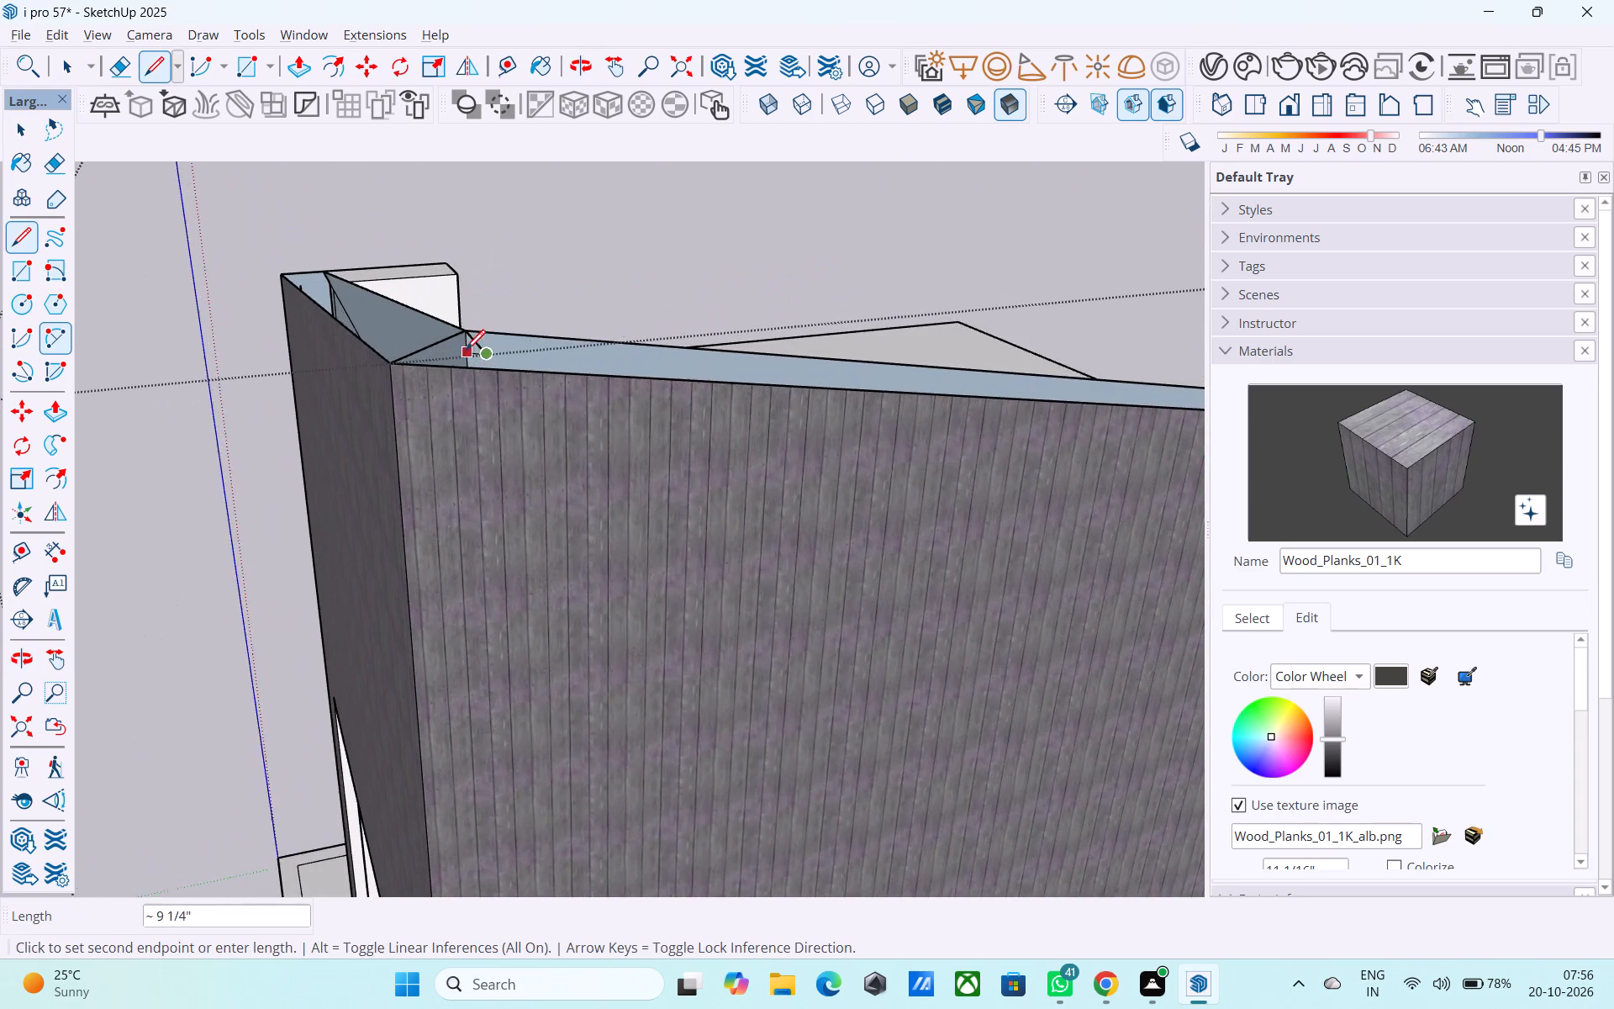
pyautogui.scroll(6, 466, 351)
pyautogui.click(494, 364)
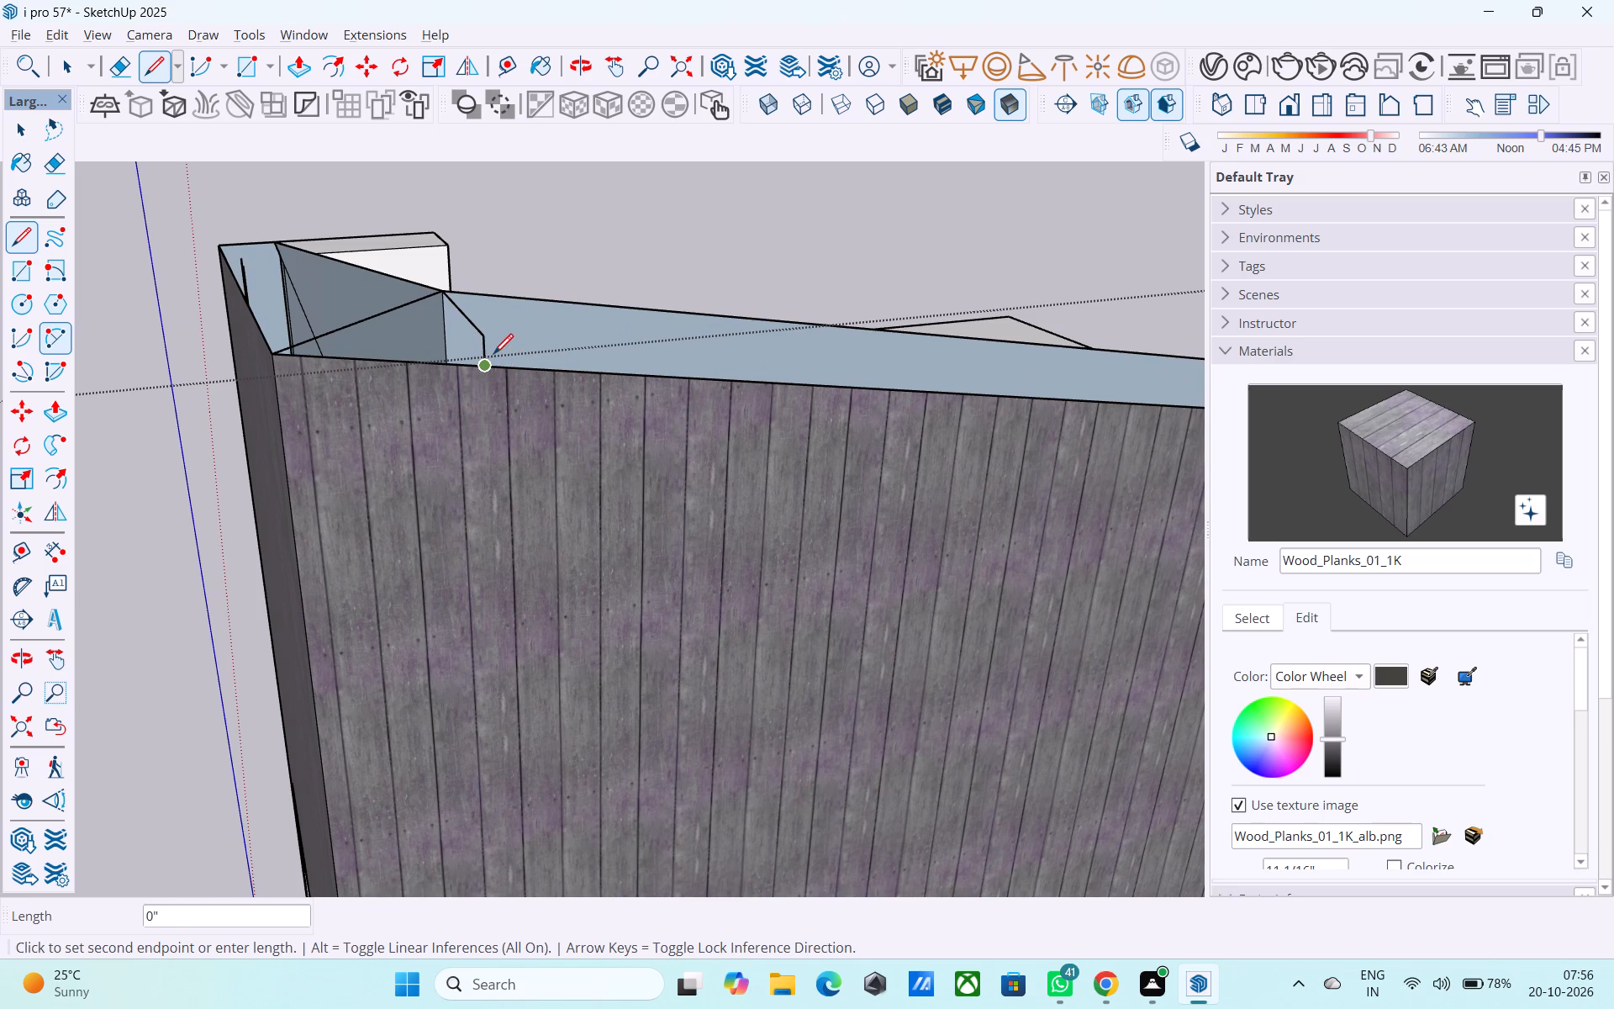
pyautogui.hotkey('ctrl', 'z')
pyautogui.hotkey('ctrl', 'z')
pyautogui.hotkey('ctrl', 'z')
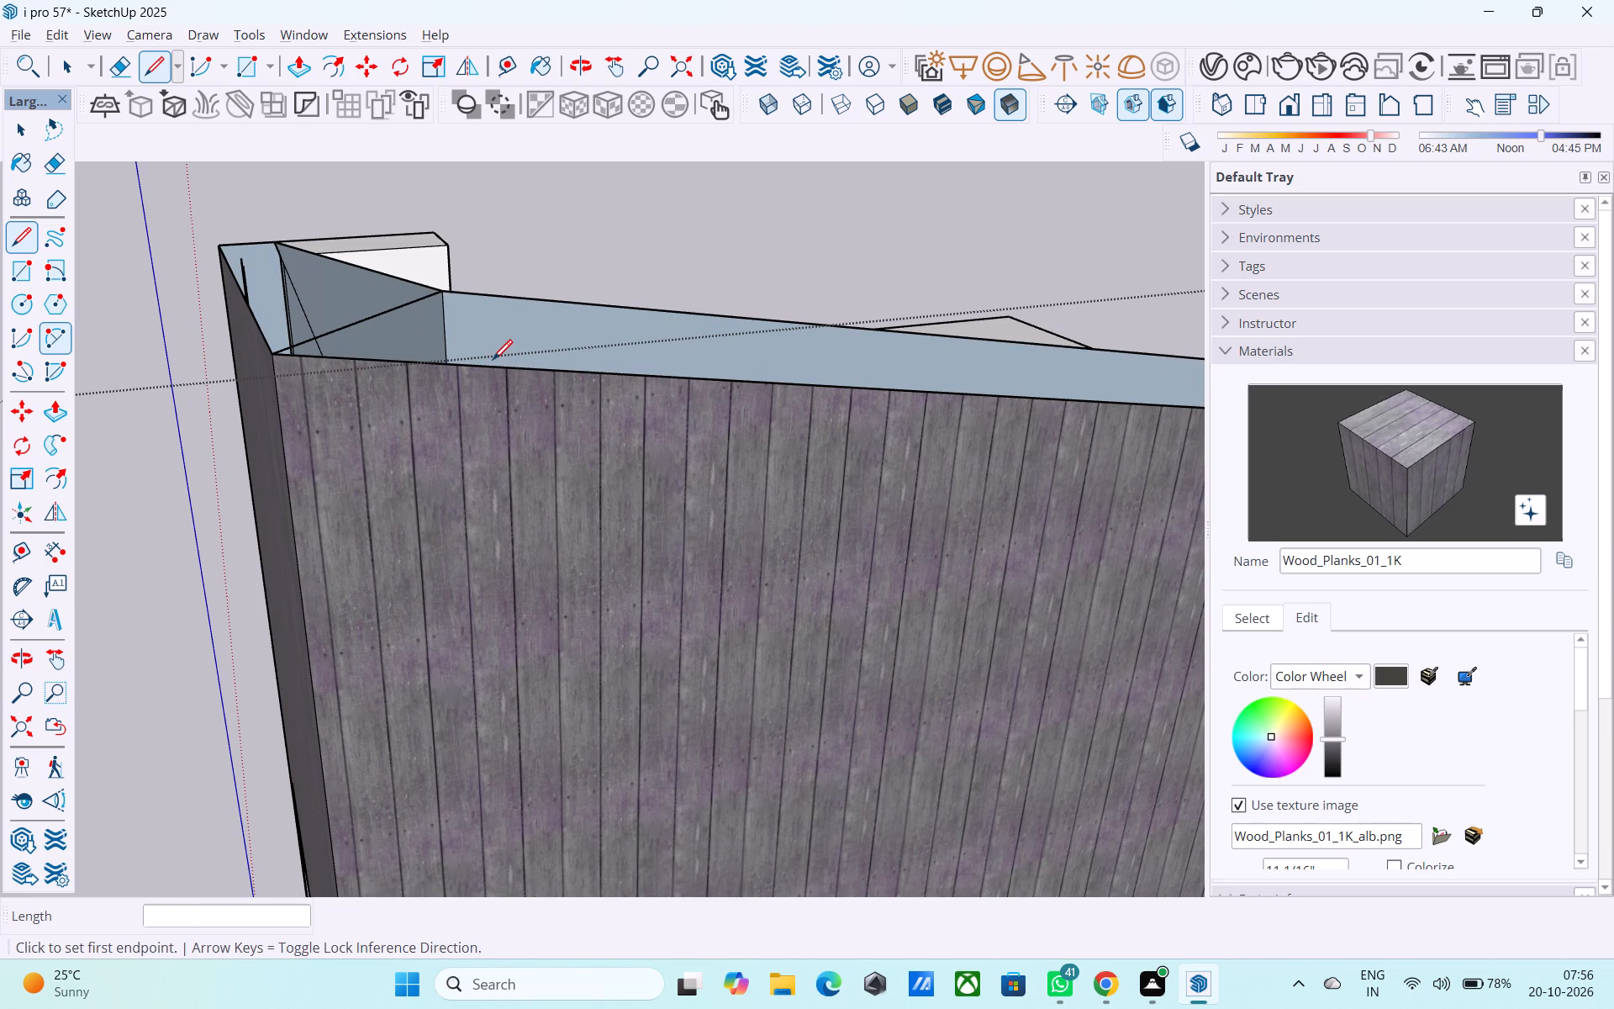
# Undo the diagonal line joining the parapet's inner peak to its outer peak.
pyautogui.hotkey('ctrl', 'z')
# Examine the parapet's open peak and both sloping wings for leftover lines.
pyautogui.moveTo(487, 352); pyautogui.dragTo(407, 359, button='middle')
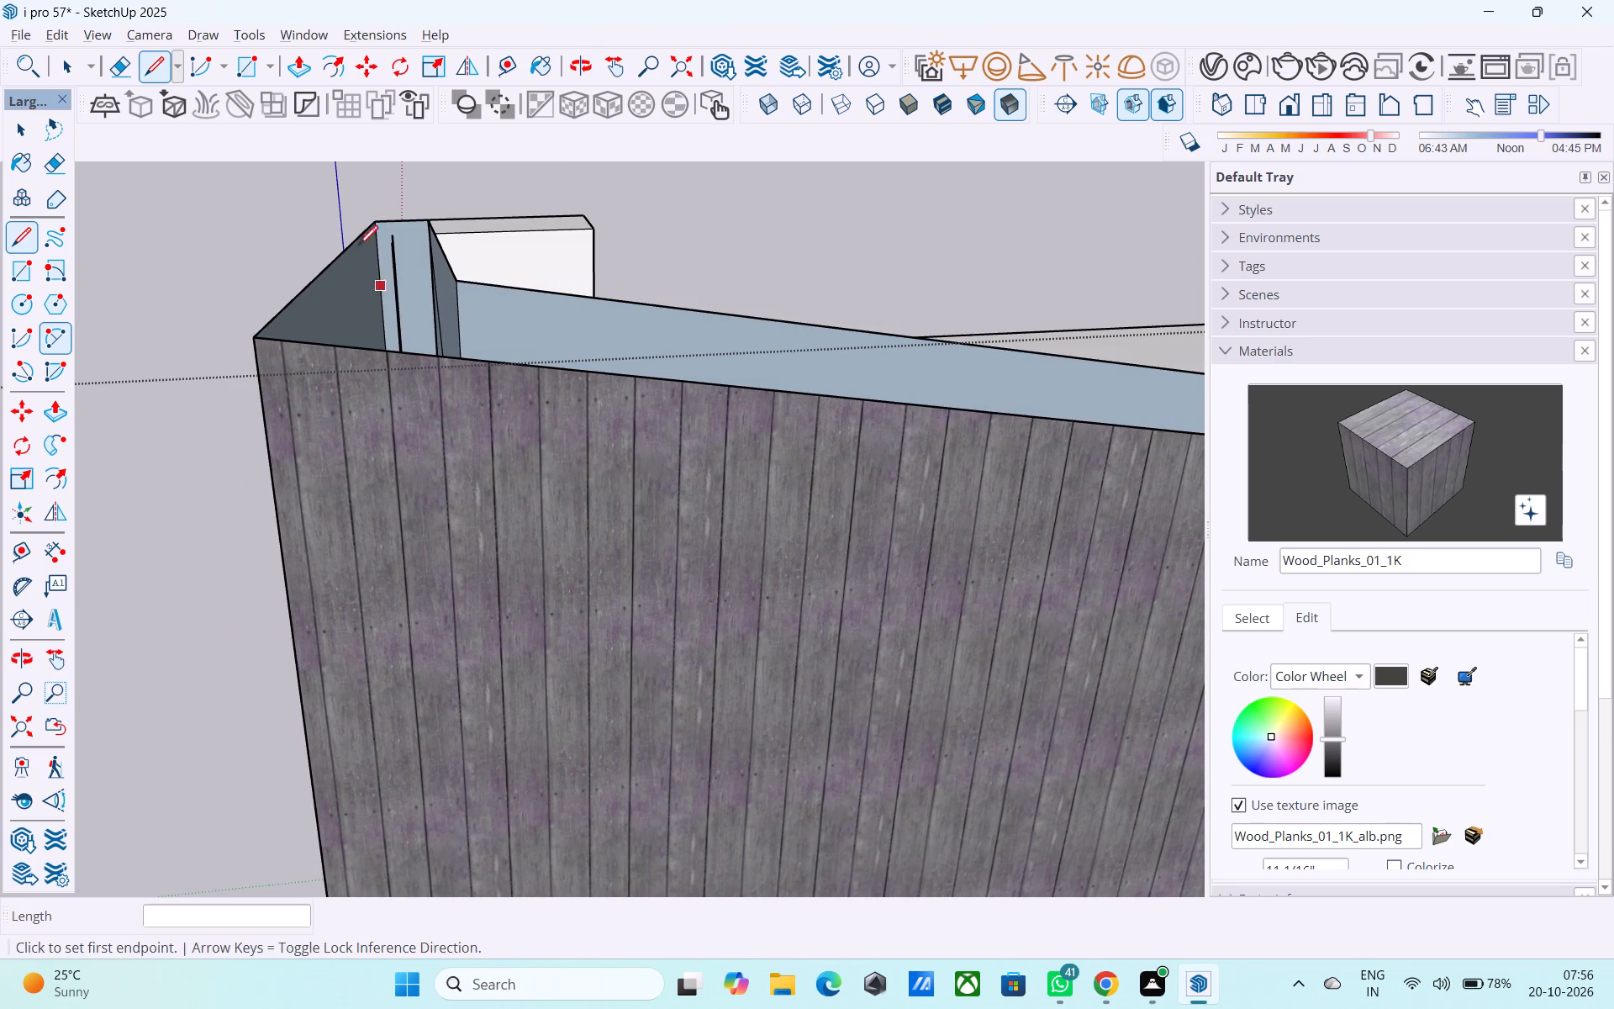
pyautogui.scroll(2, 326, 288)
pyautogui.scroll(-1, 329, 278)
pyautogui.moveTo(331, 279); pyautogui.dragTo(397, 353, button='middle')
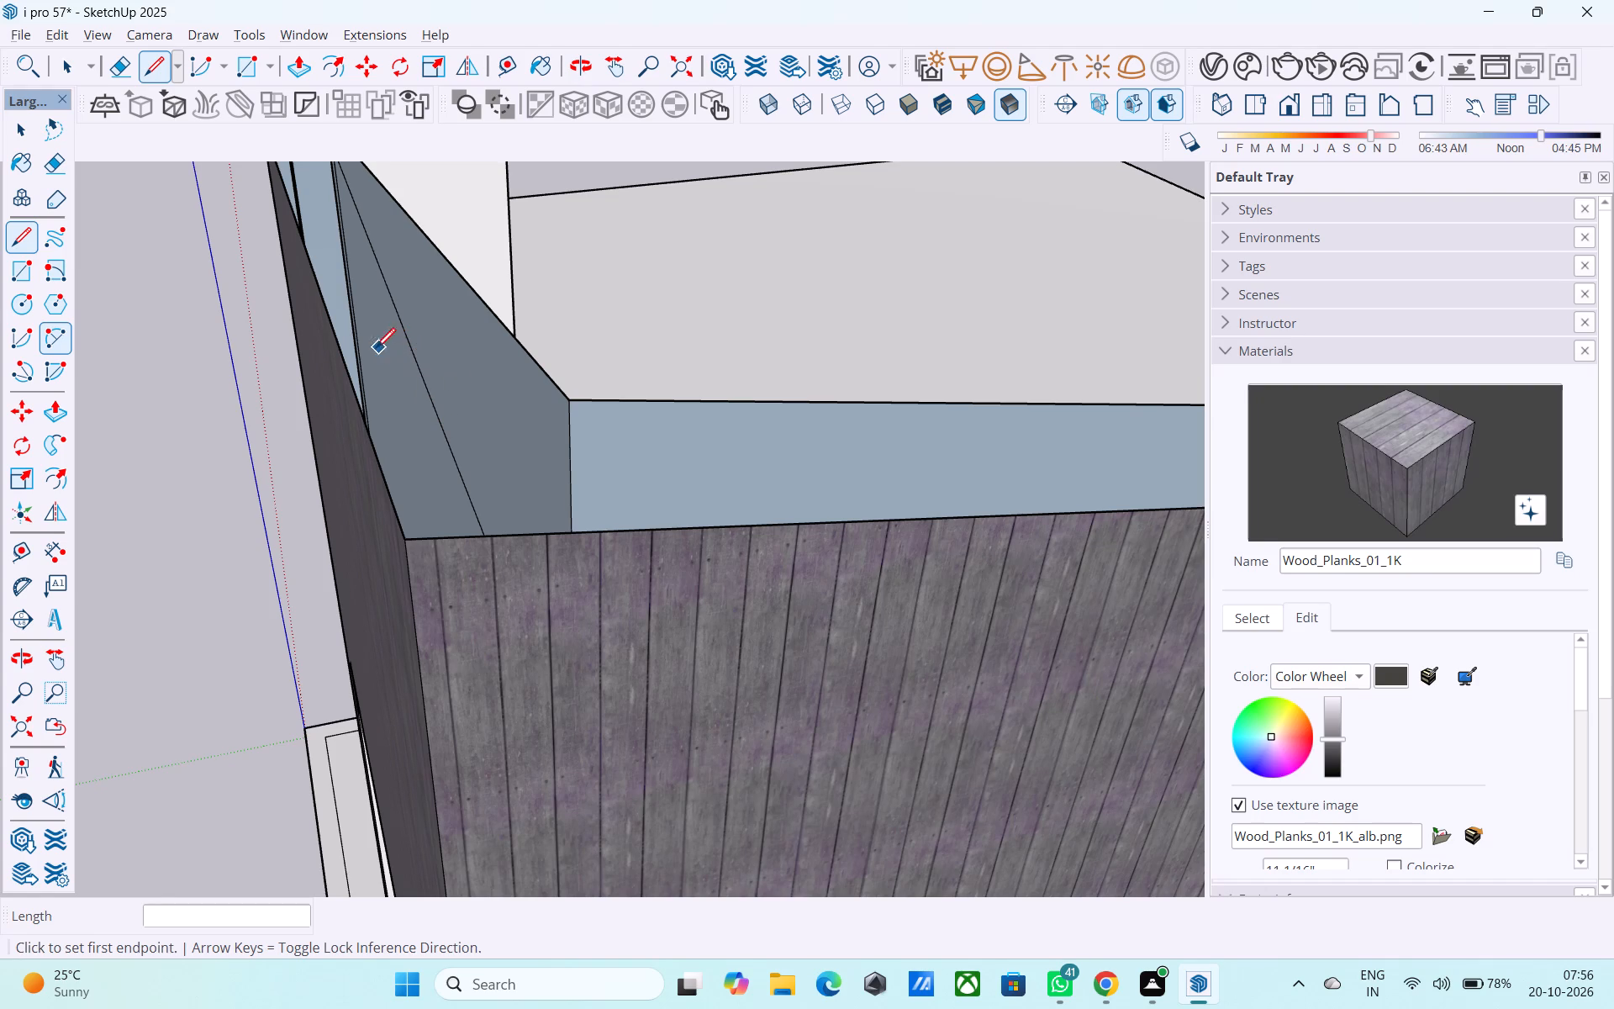
pyautogui.scroll(-5, 355, 375)
pyautogui.moveTo(294, 388); pyautogui.dragTo(272, 437, button='middle')
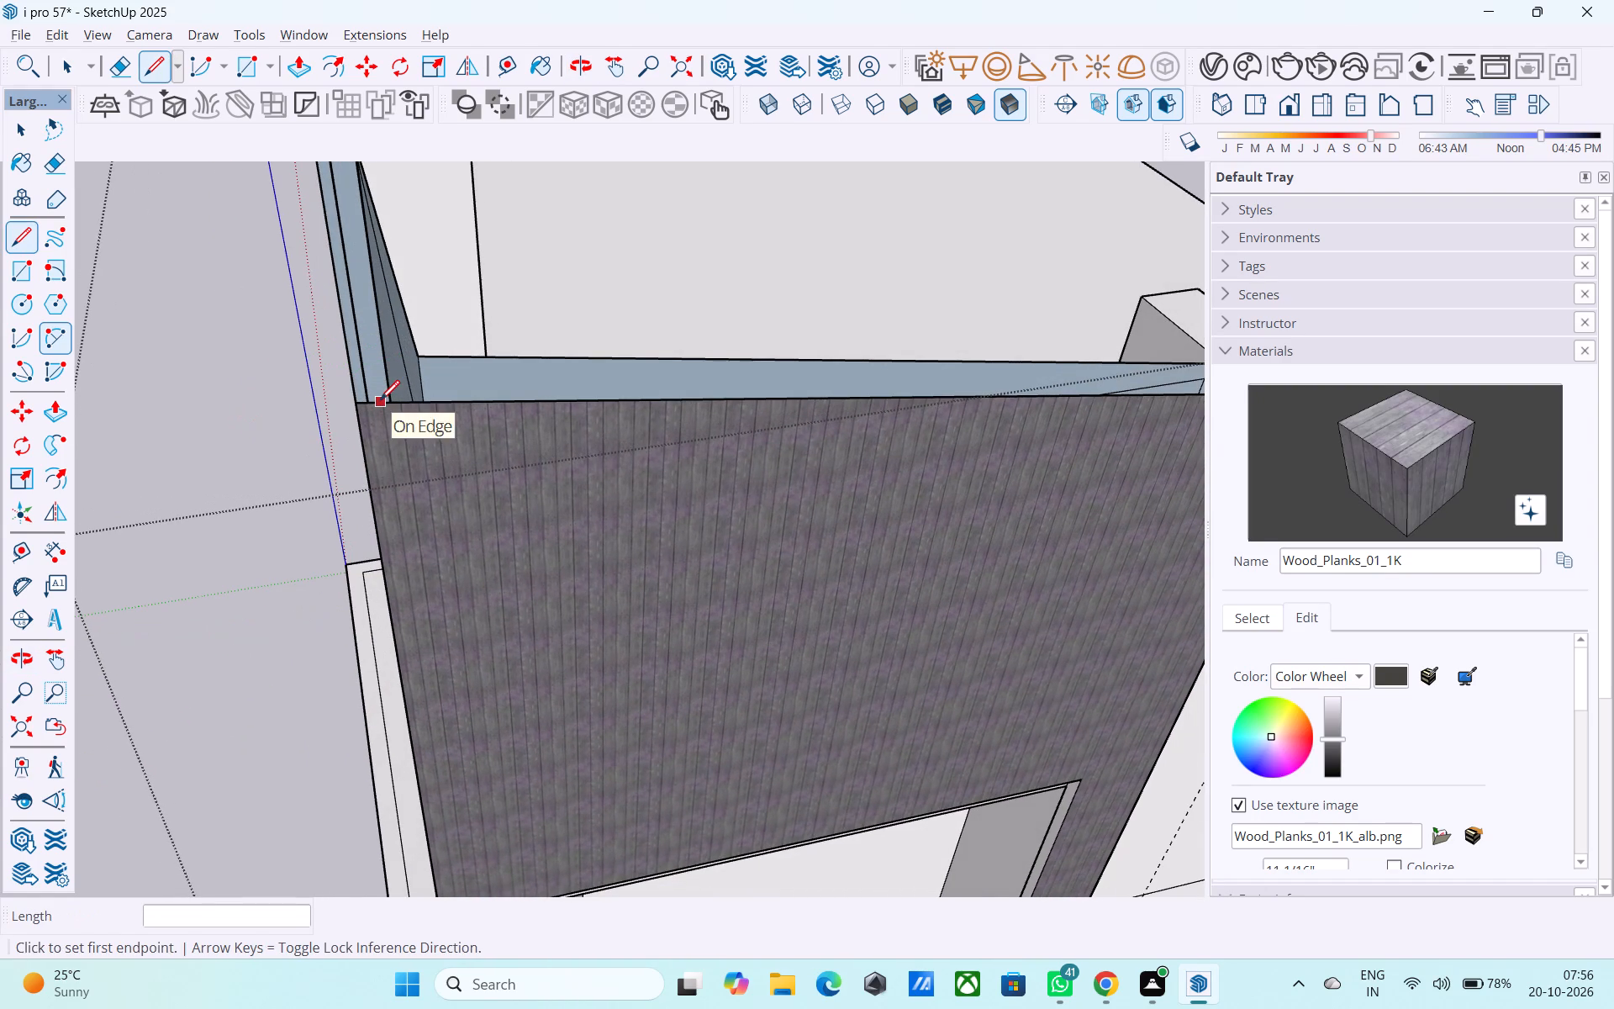
pyautogui.keyDown('shift'); pyautogui.moveTo(380, 402); pyautogui.dragTo(339, 384, button='middle'); pyautogui.keyUp('shift')
pyautogui.scroll(-2, 396, 392)
pyautogui.moveTo(396, 393); pyautogui.dragTo(398, 395, button='middle')
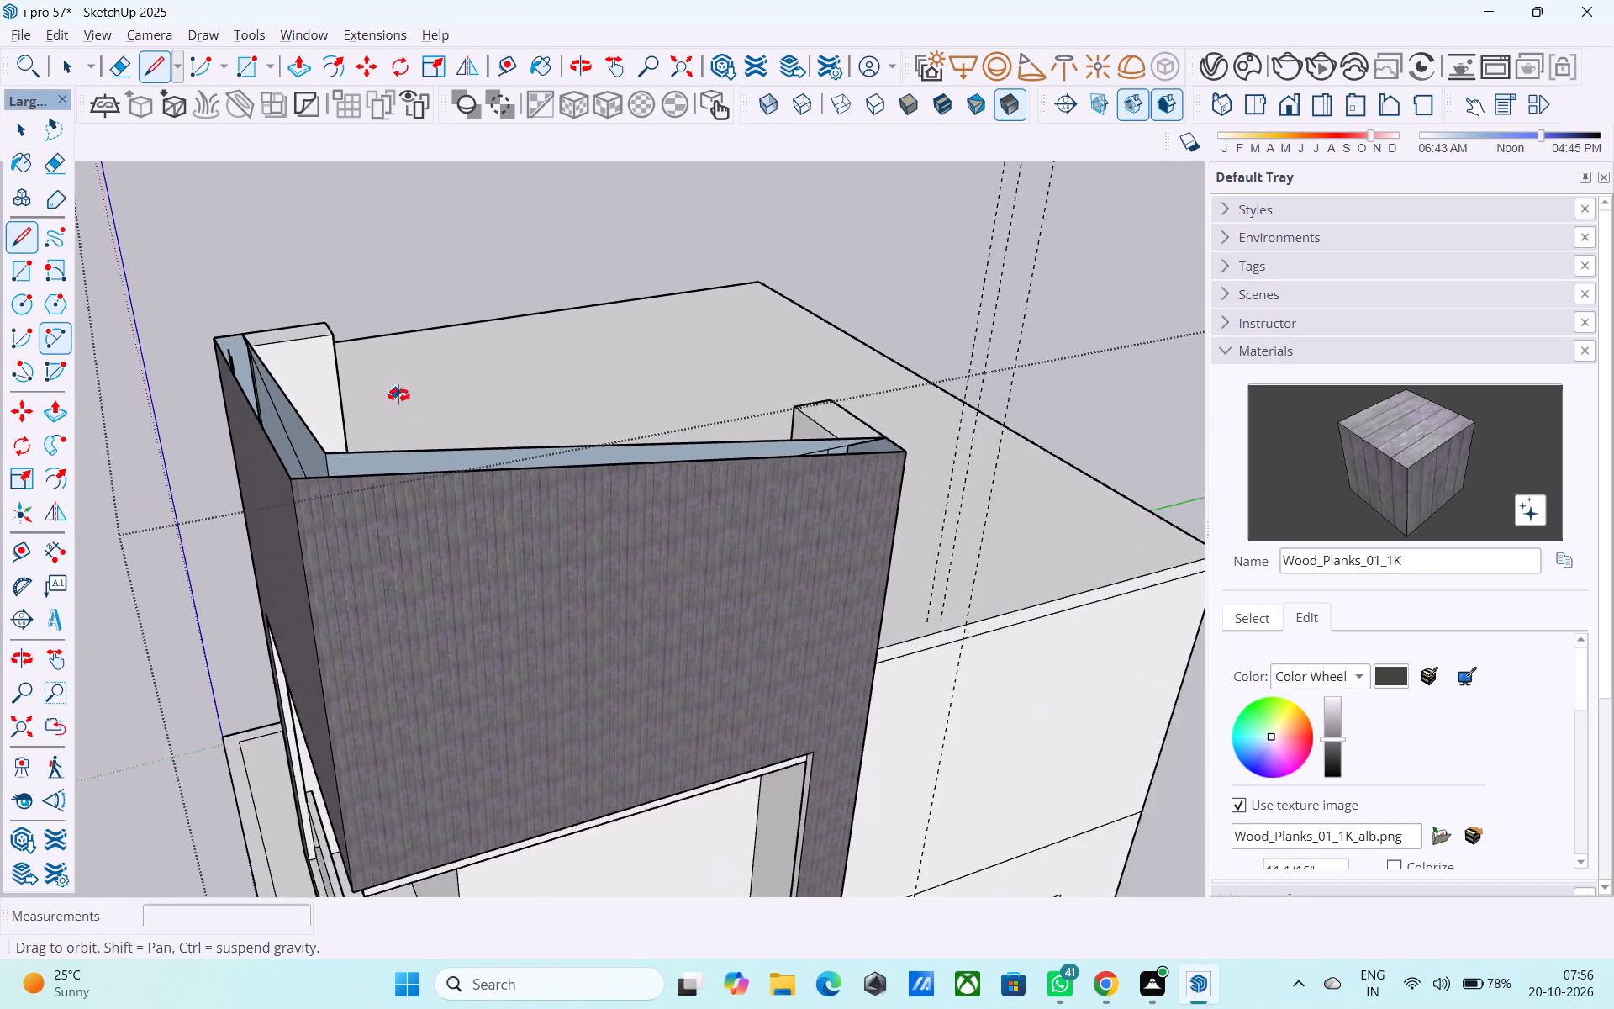
pyautogui.moveTo(398, 395); pyautogui.dragTo(585, 532, button='middle')
pyautogui.scroll(-4, 438, 482)
# Erase the stray sloping and vertical lines on the inner face of the parapet wing away from the dashed guide lines.
pyautogui.moveTo(421, 470); pyautogui.dragTo(319, 416, button='middle')
pyautogui.scroll(7, 367, 464)
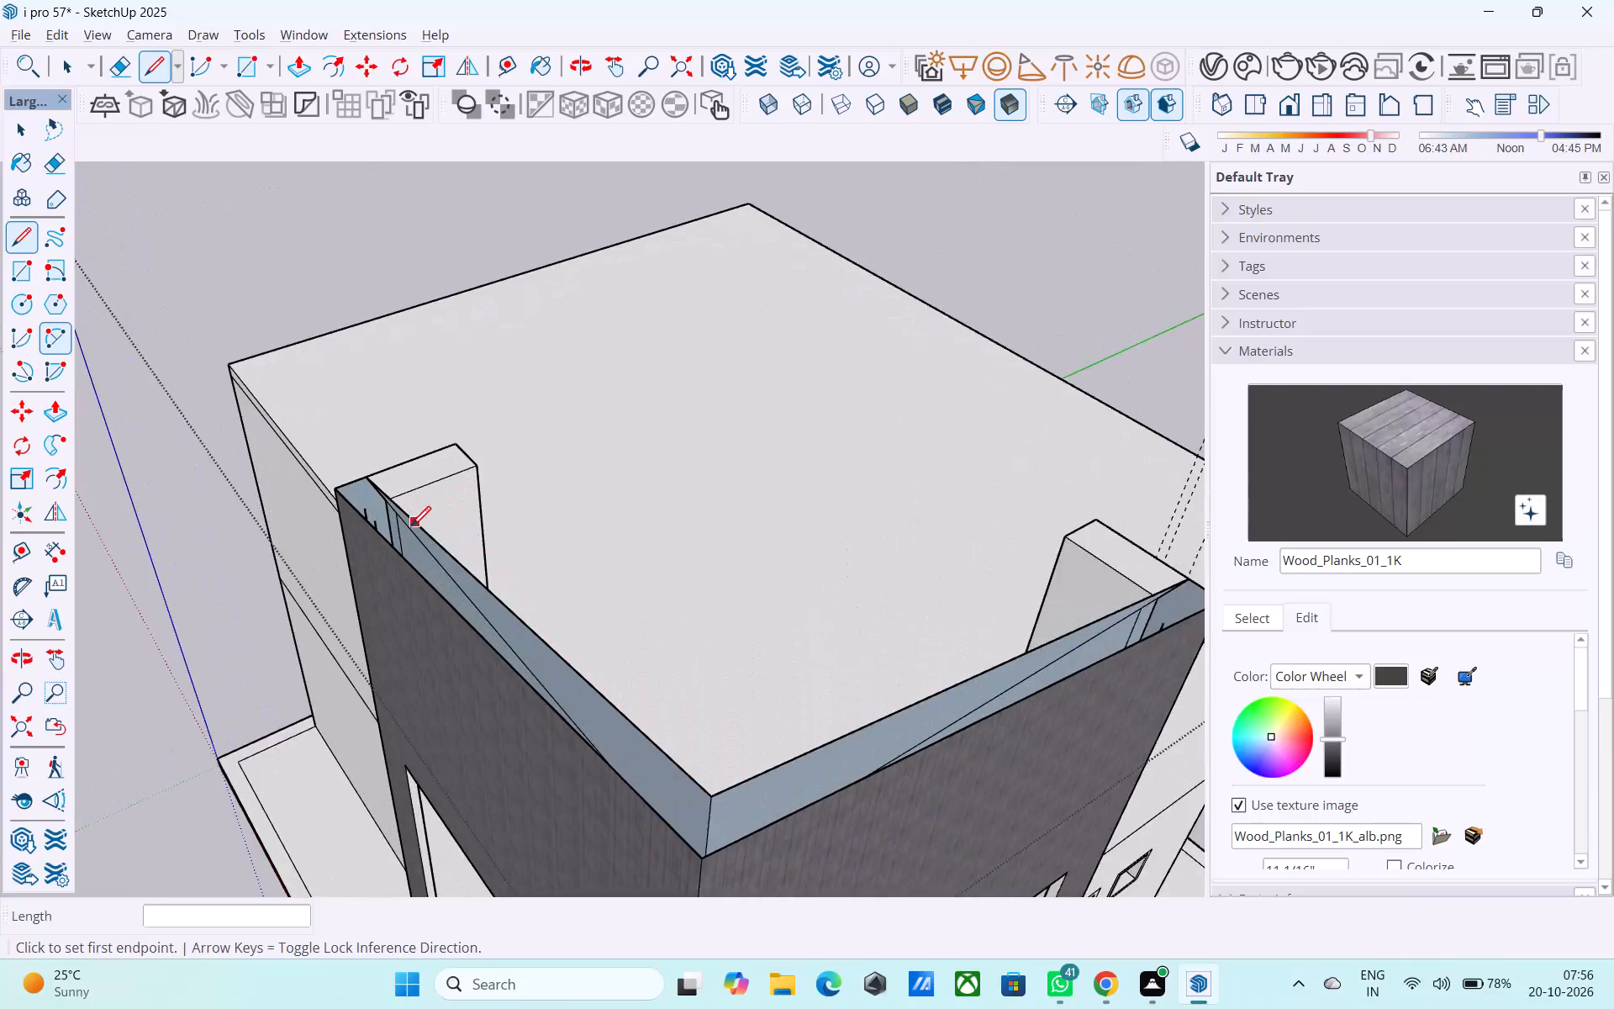
pyautogui.scroll(8, 411, 528)
pyautogui.moveTo(437, 529); pyautogui.dragTo(392, 511, button='middle')
pyautogui.scroll(3, 415, 558)
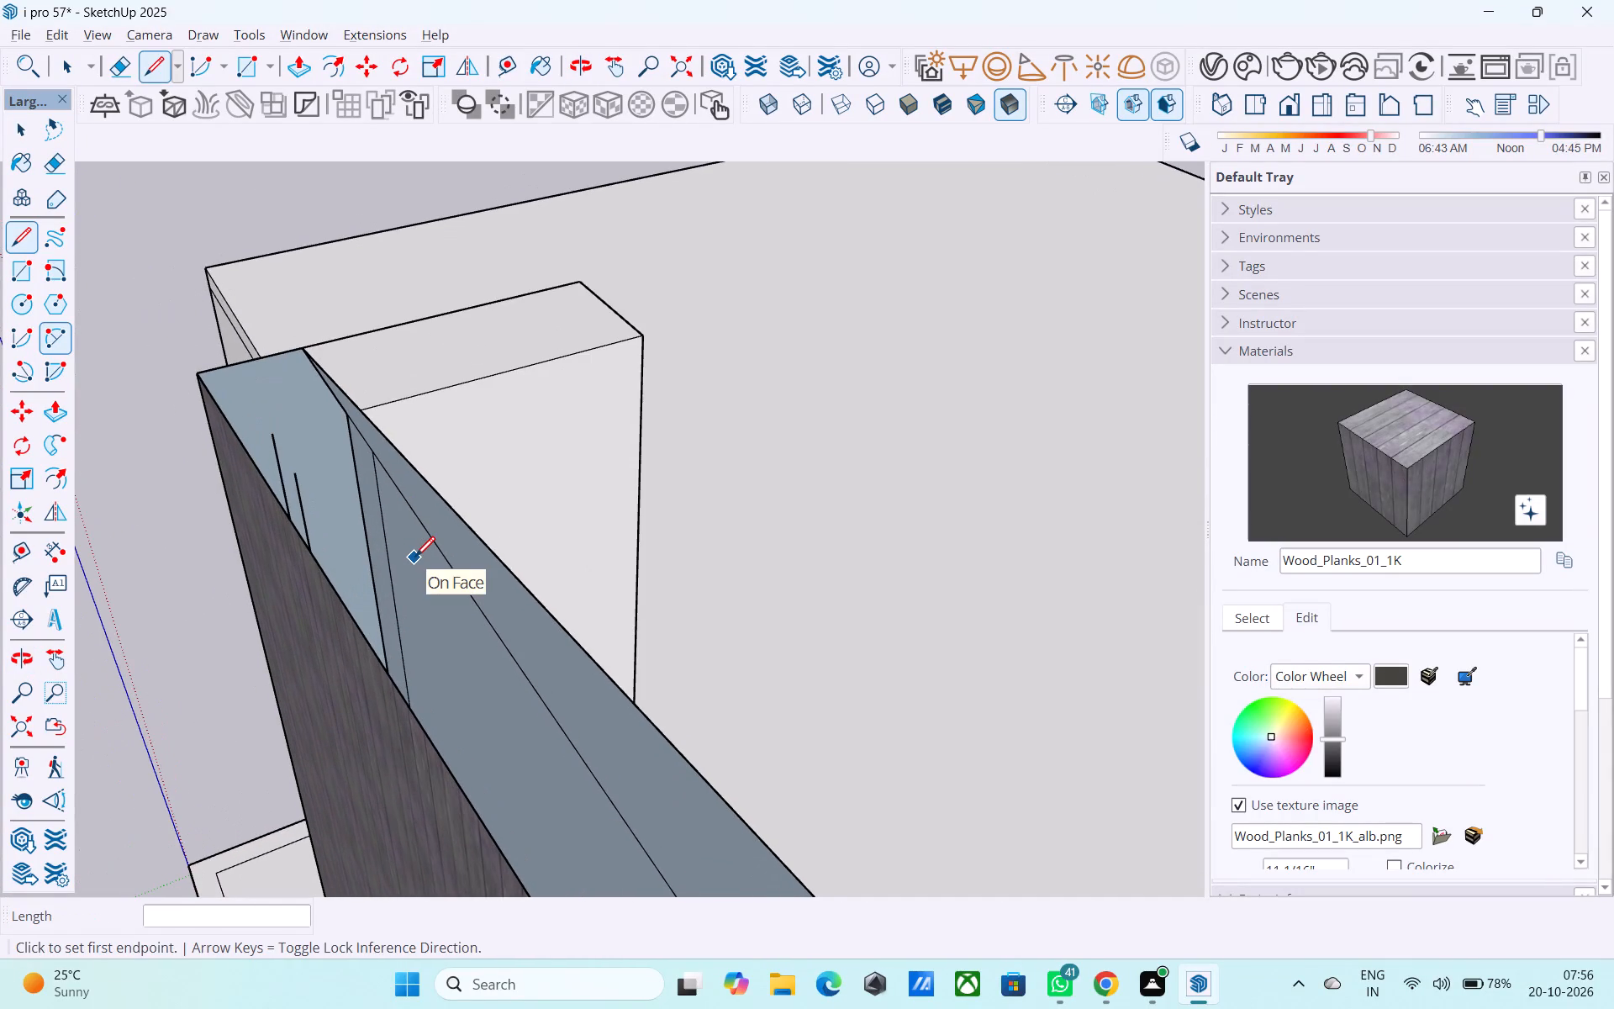
pyautogui.scroll(1, 415, 558)
pyautogui.press('e')
pyautogui.click(458, 570)
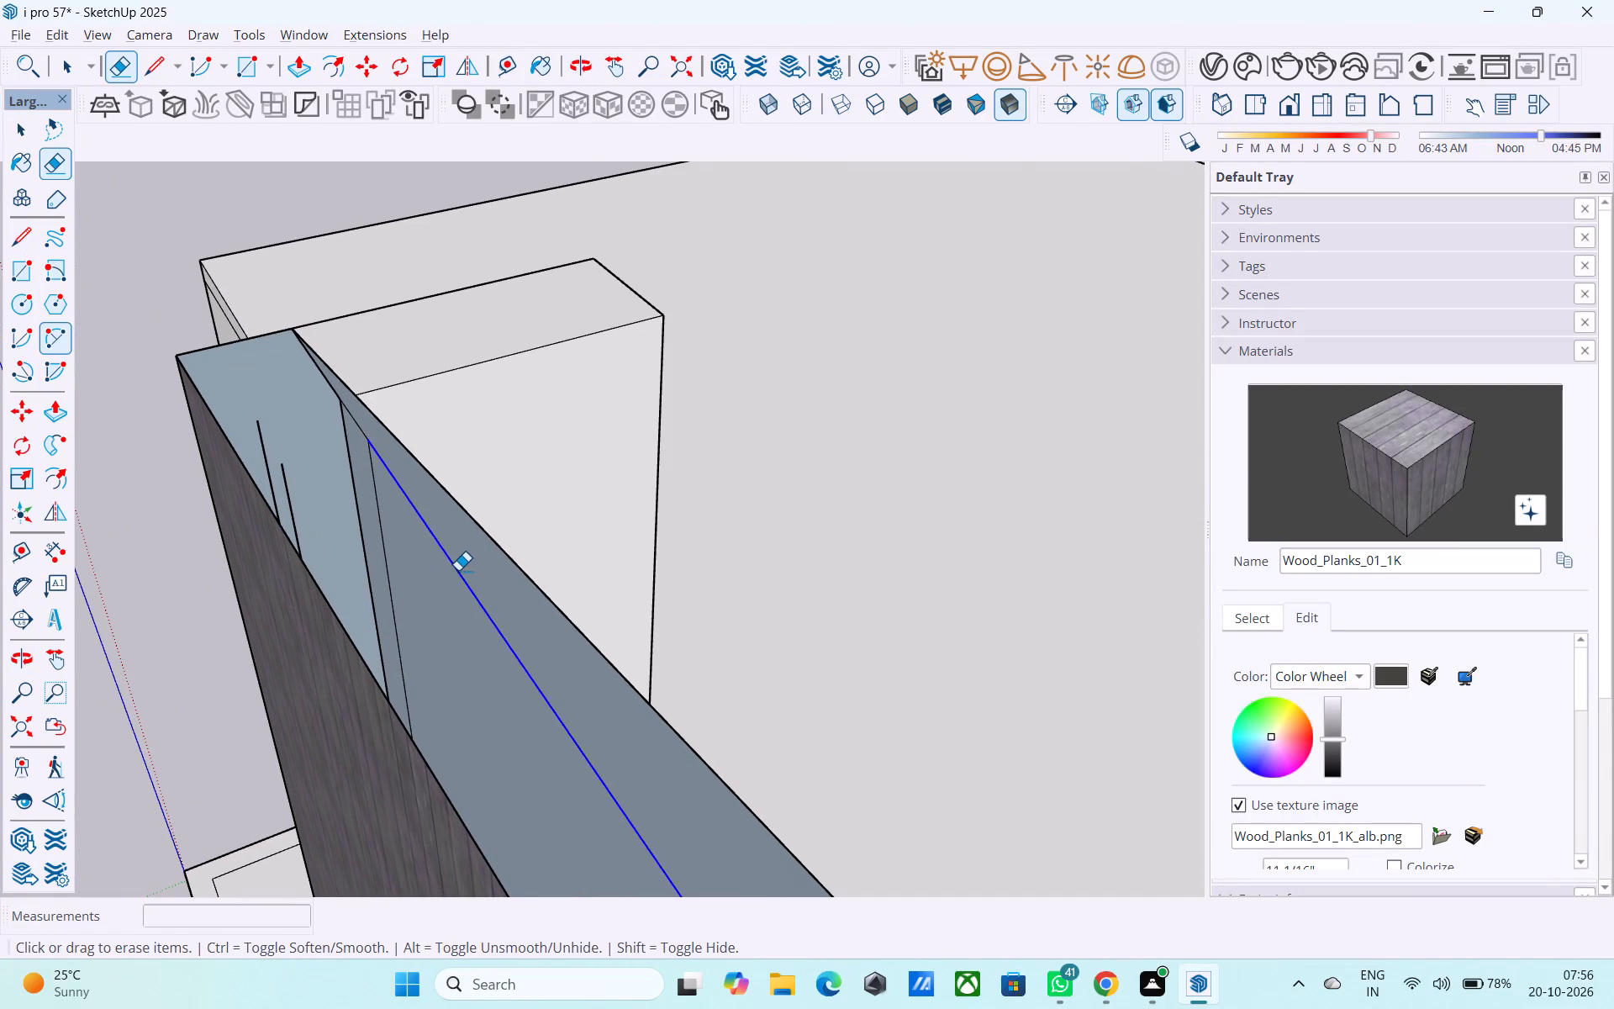
pyautogui.middleClick(452, 567)
pyautogui.scroll(2, 362, 491)
pyautogui.moveTo(375, 416); pyautogui.dragTo(372, 428)
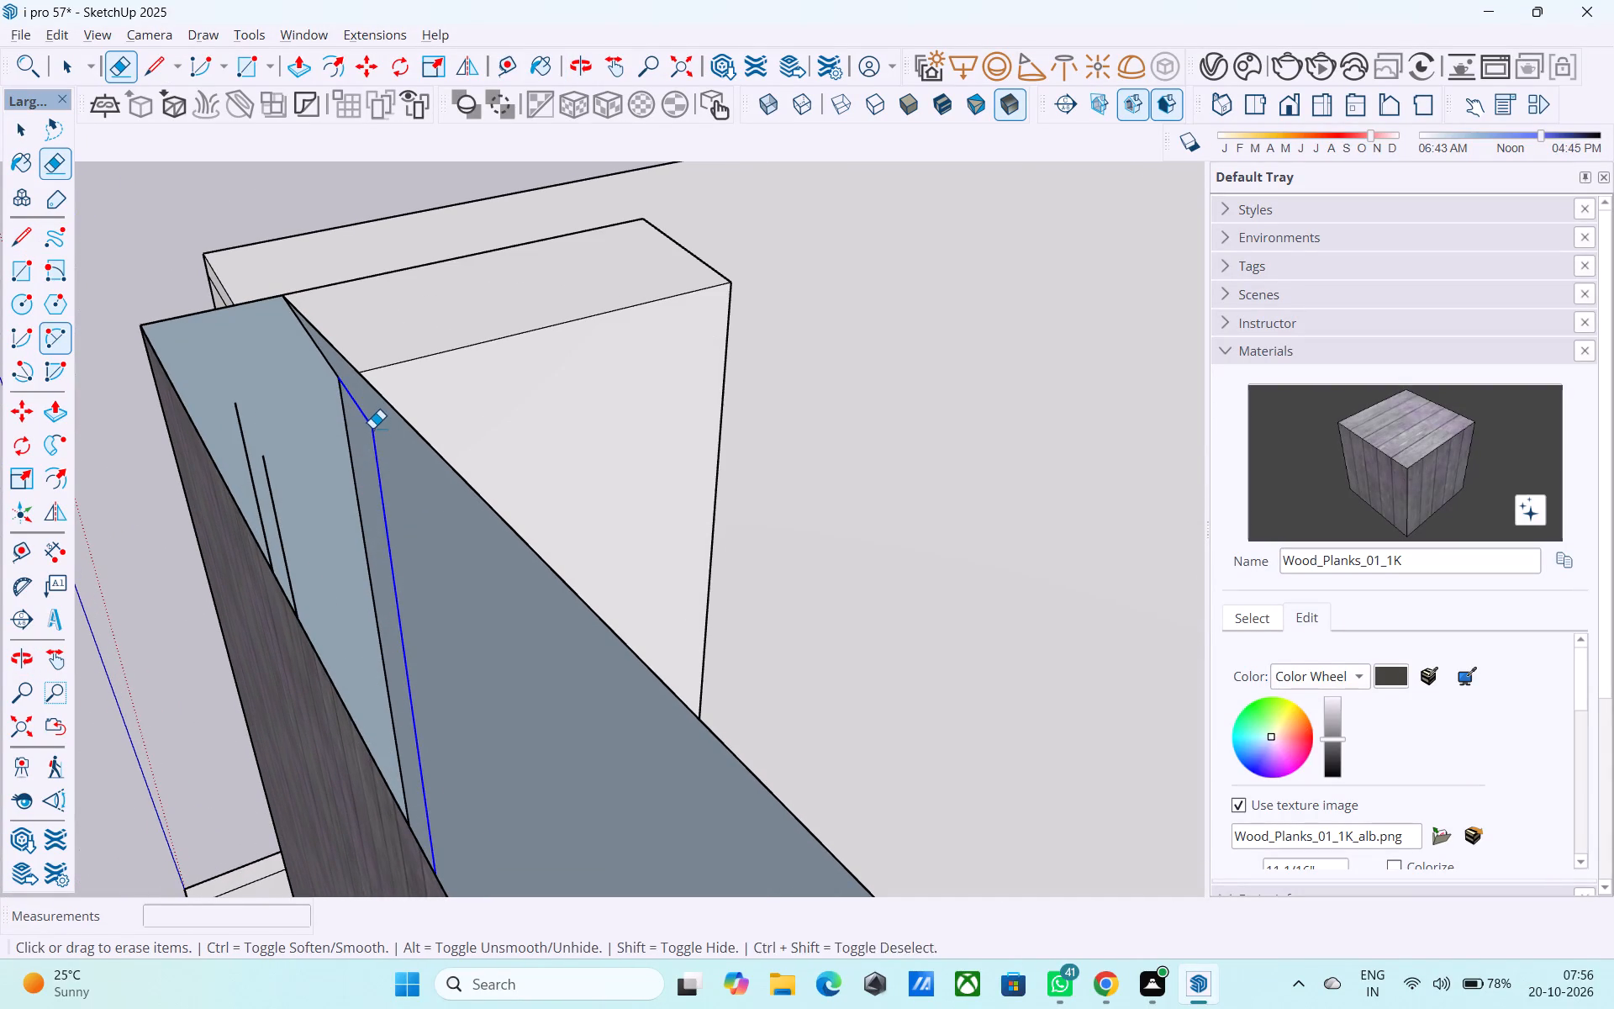
pyautogui.moveTo(372, 428); pyautogui.dragTo(372, 429)
pyautogui.scroll(-20, 370, 431)
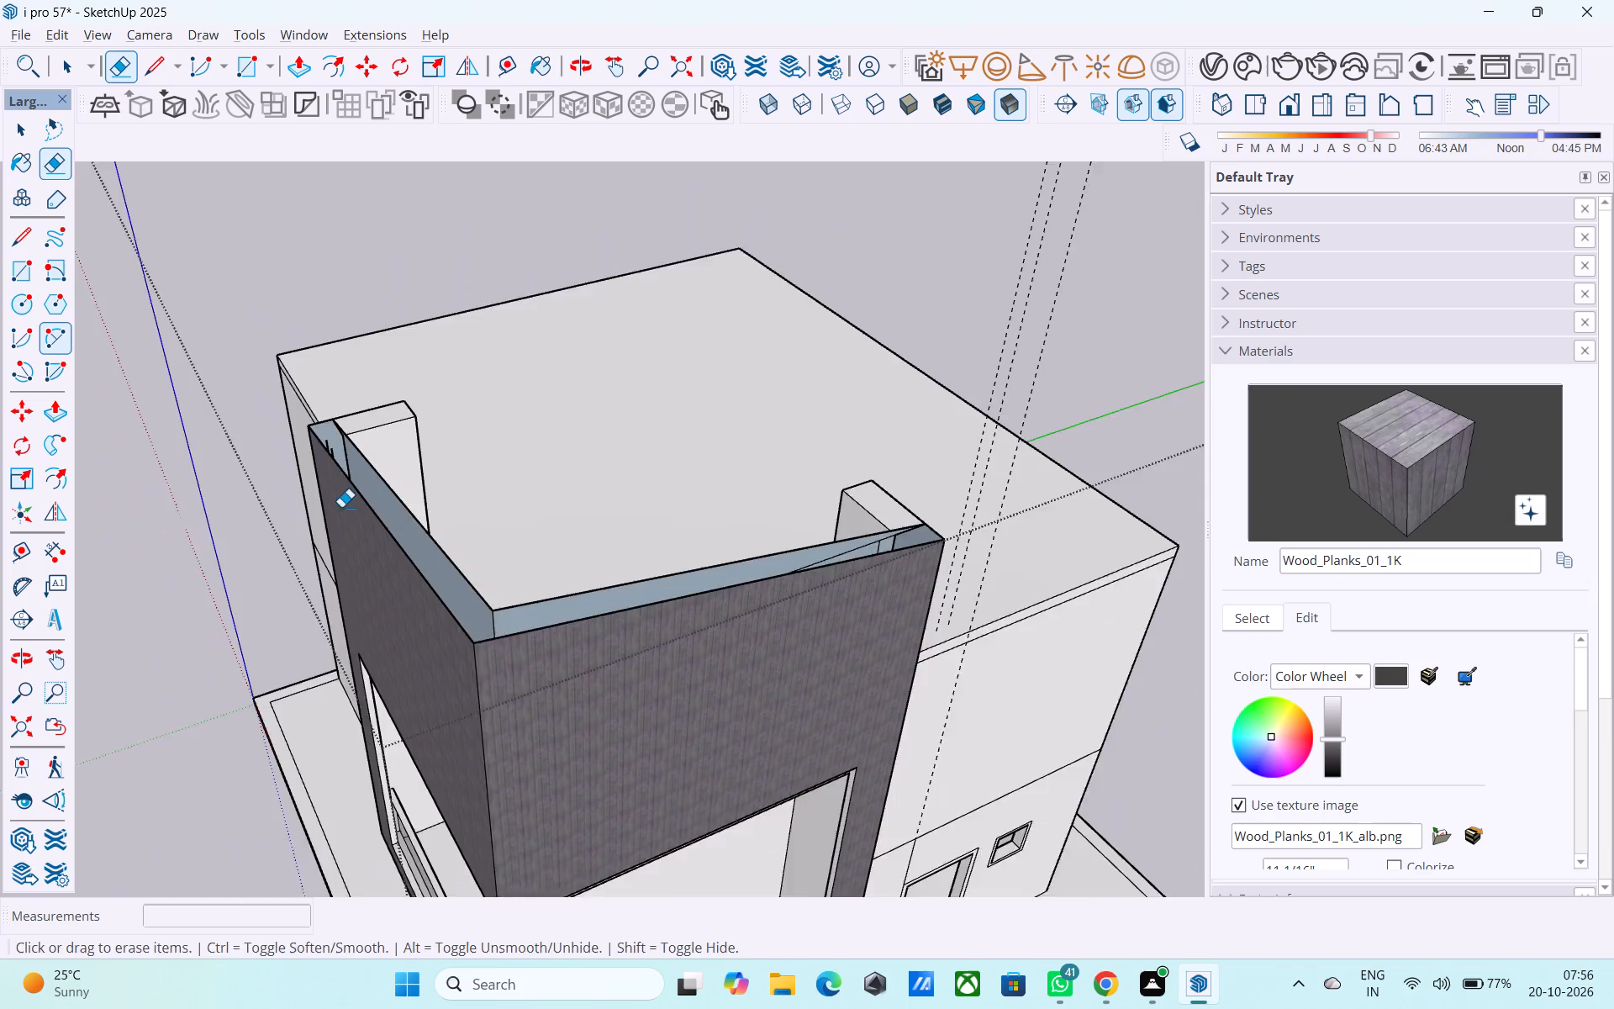
# Erase the two short stray lines near the end of the parapet wing closest to the dashed guide lines.
pyautogui.moveTo(394, 572); pyautogui.dragTo(877, 614, button='middle')
pyautogui.scroll(14, 824, 448)
pyautogui.moveTo(762, 436); pyautogui.dragTo(704, 424, button='middle')
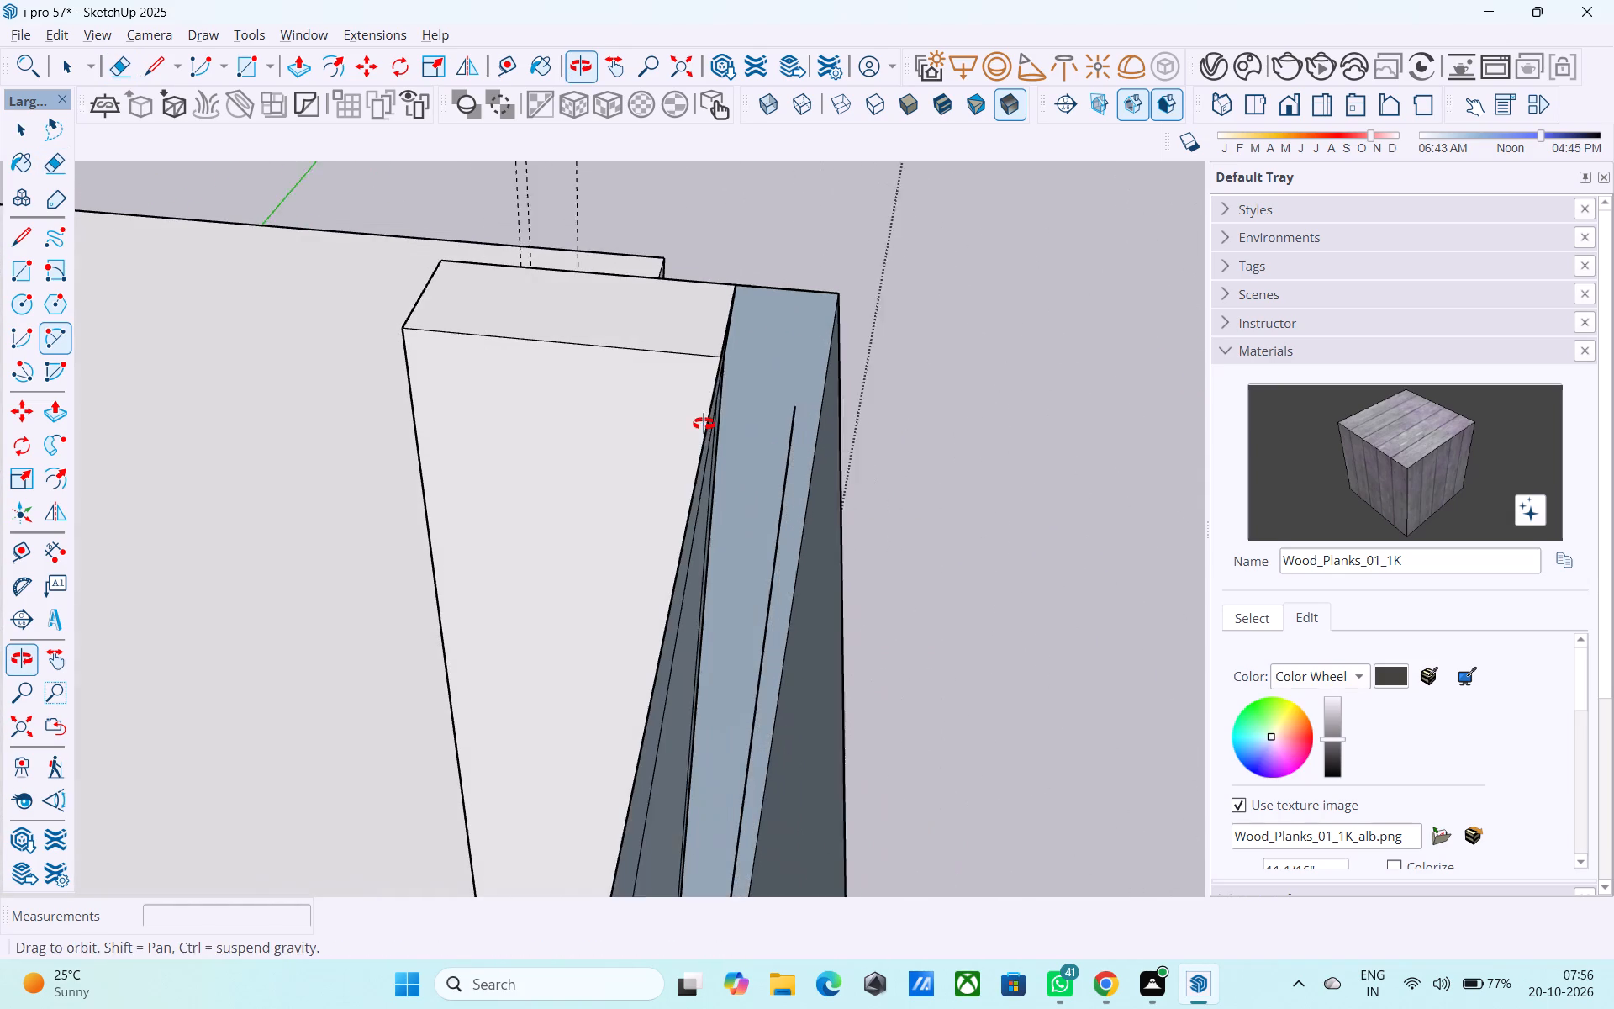
pyautogui.moveTo(704, 424); pyautogui.dragTo(701, 425, button='middle')
pyautogui.click(786, 425)
pyautogui.click(788, 425)
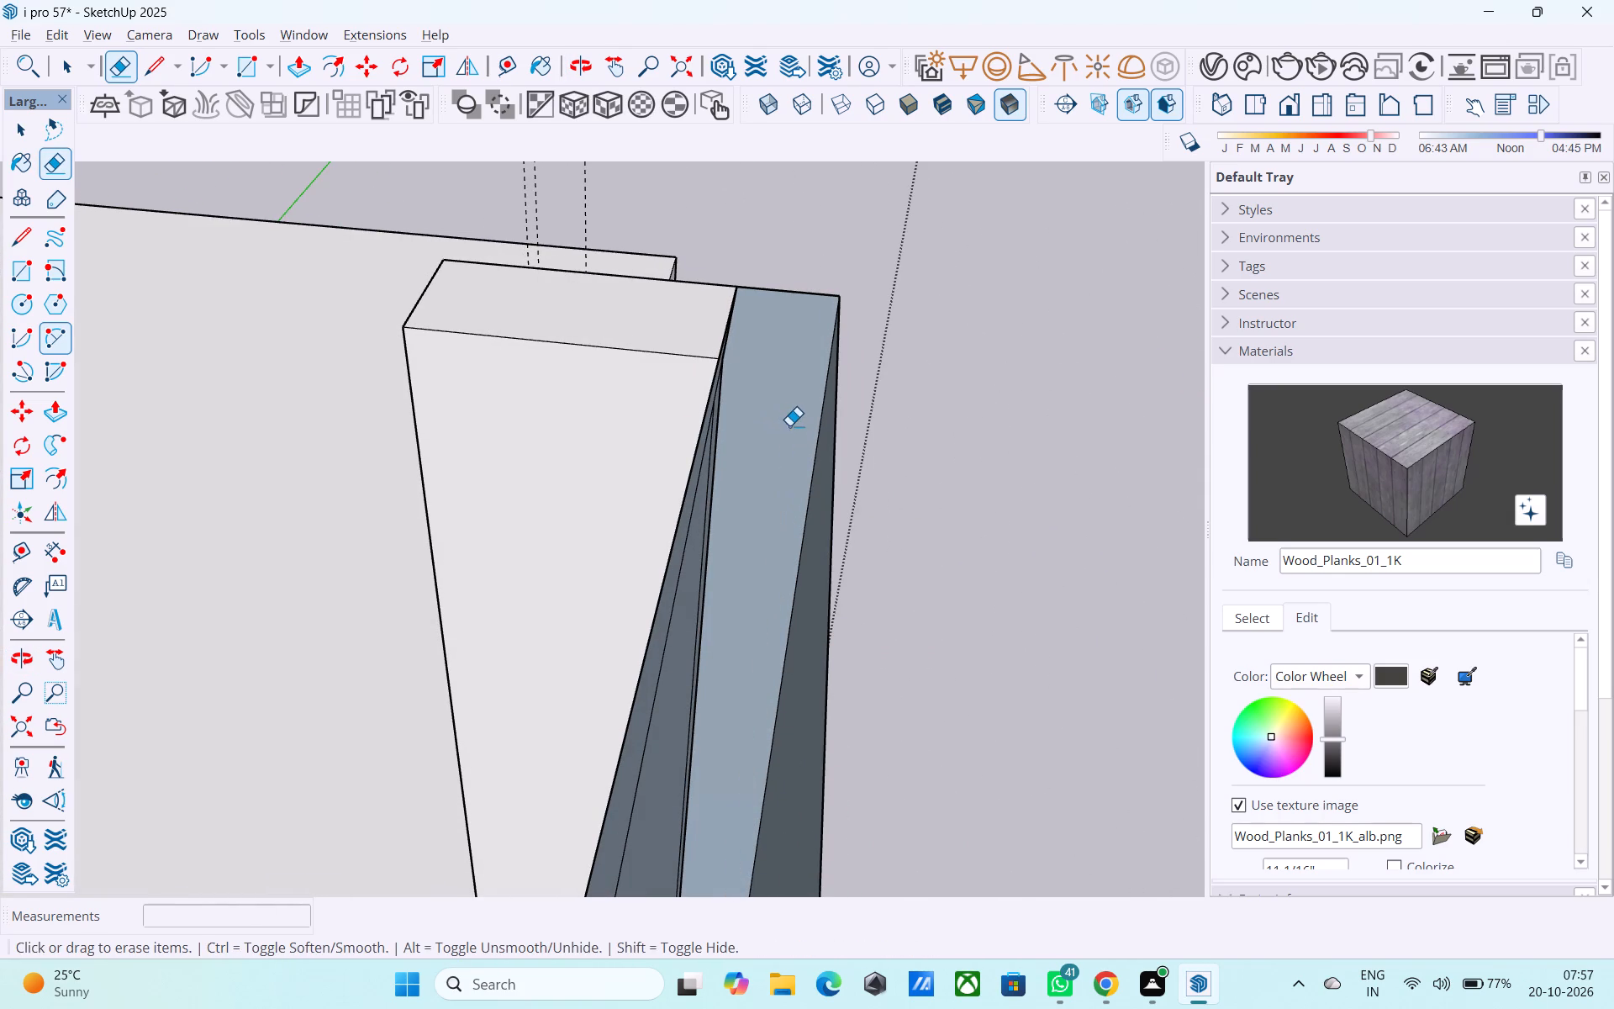
# Examine the guide-side parapet wing and its corner peak for remaining stray lines.
pyautogui.moveTo(773, 429); pyautogui.dragTo(701, 449, button='middle')
pyautogui.scroll(5, 701, 449)
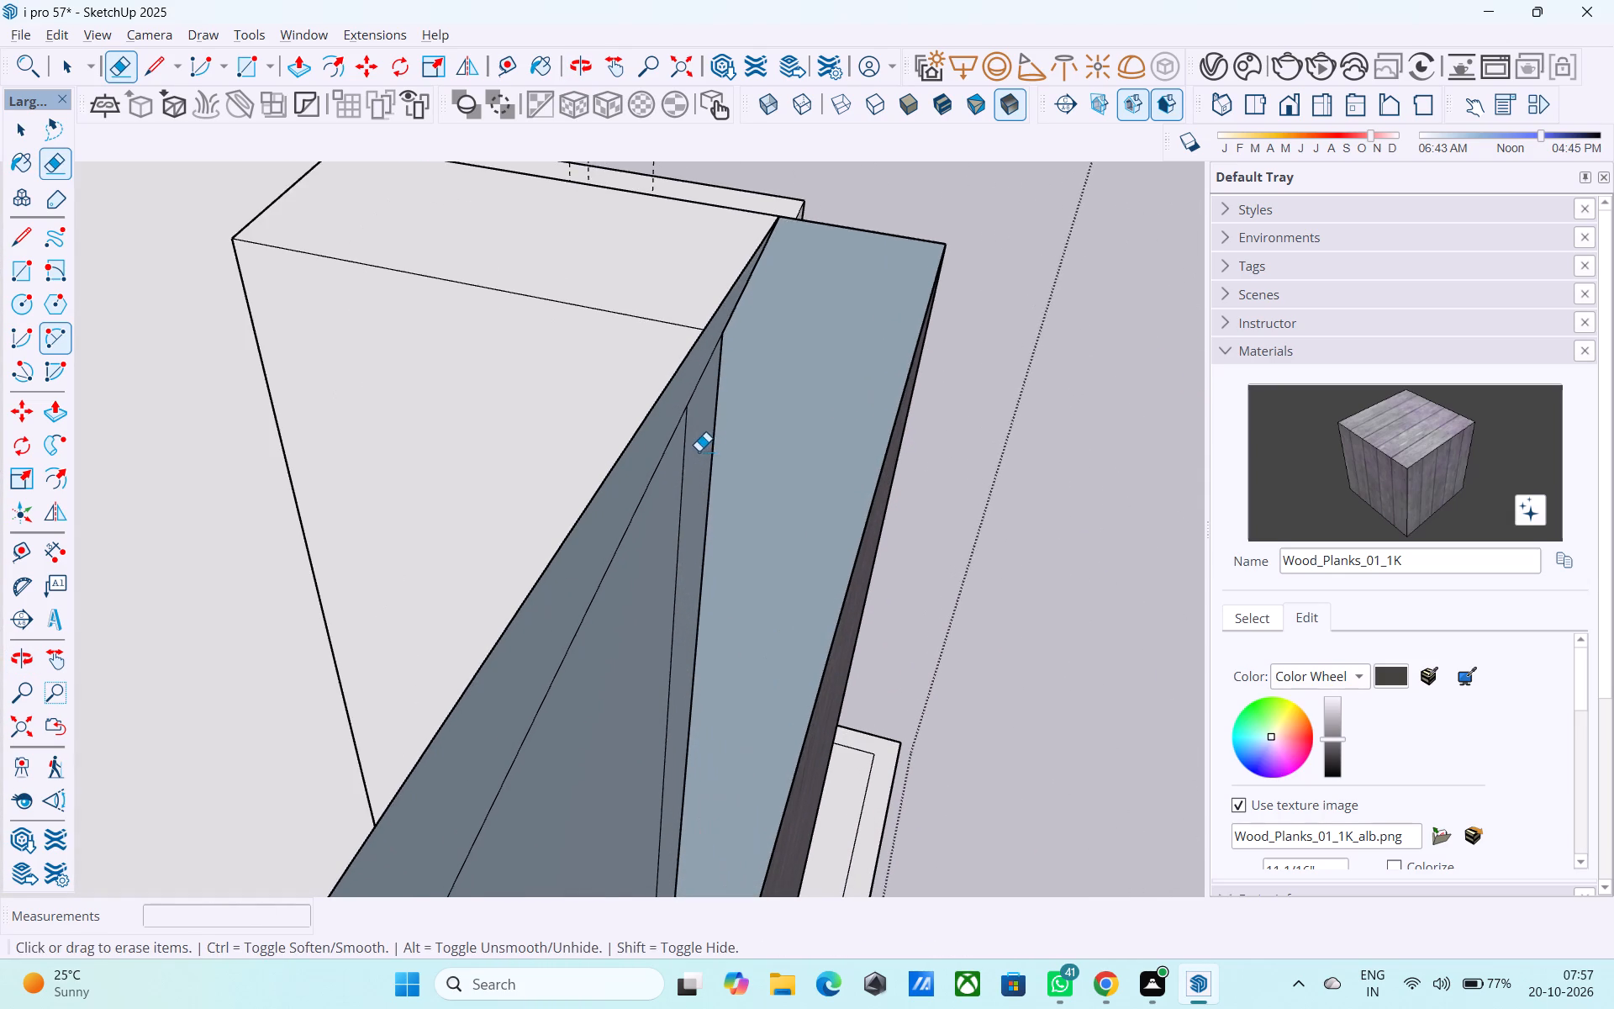
pyautogui.scroll(-9, 699, 450)
pyautogui.moveTo(697, 446); pyautogui.dragTo(774, 316, button='middle')
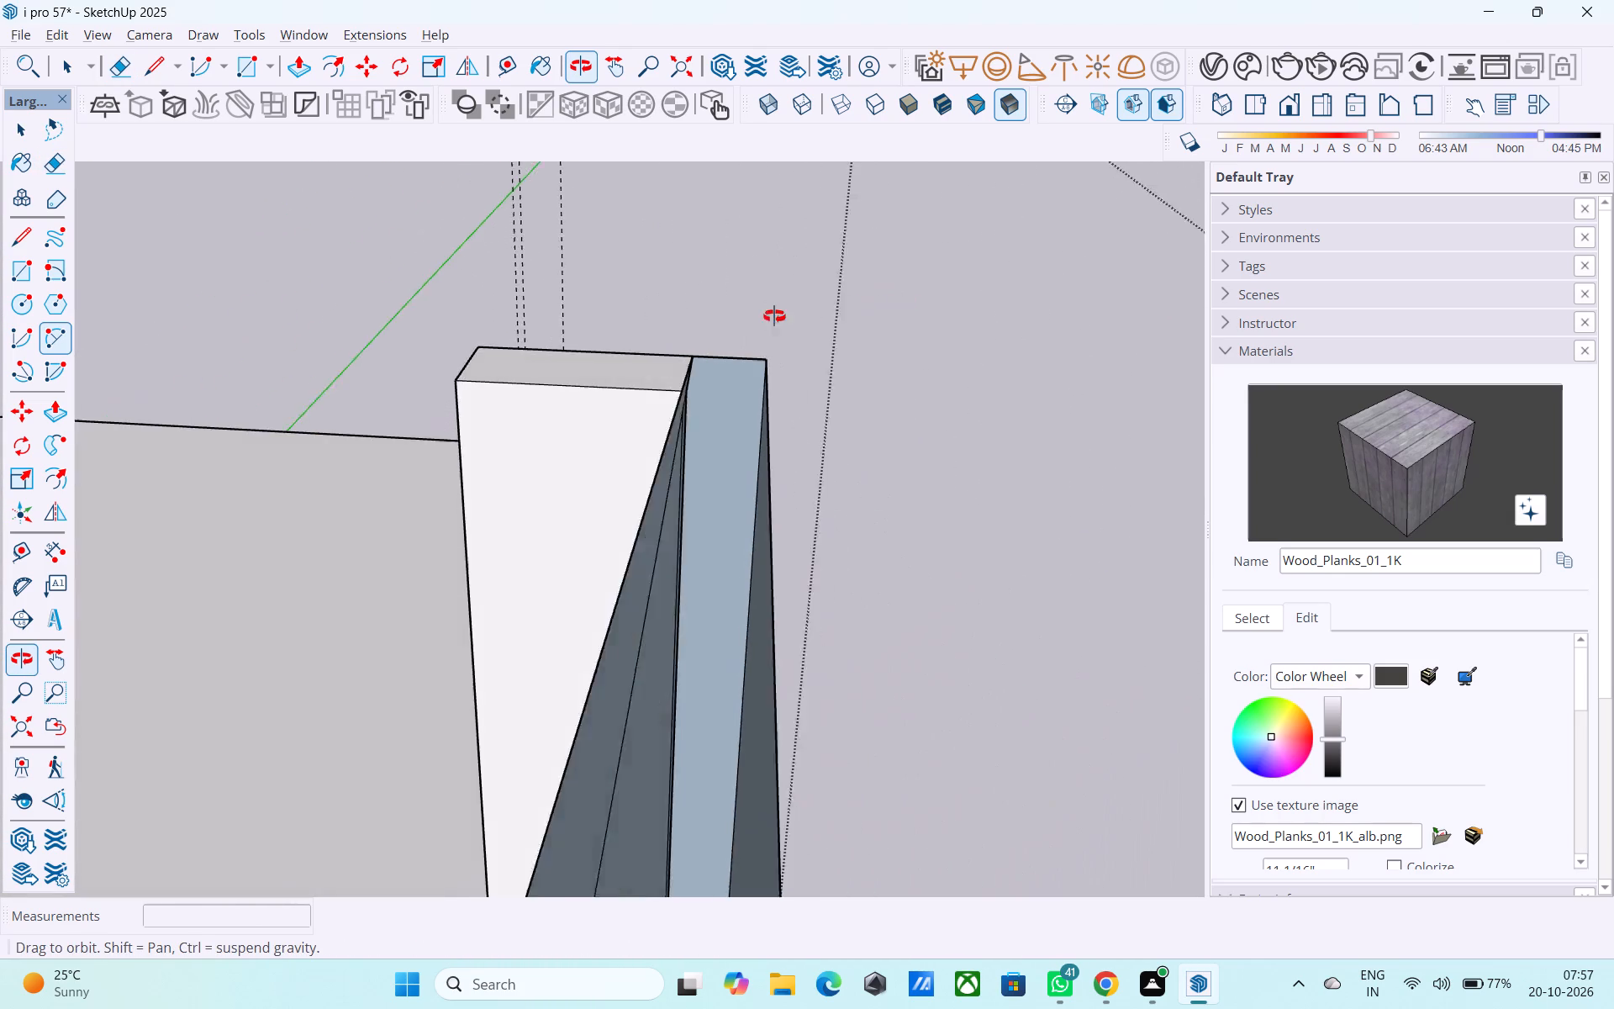
pyautogui.moveTo(774, 316); pyautogui.dragTo(732, 267, button='middle')
pyautogui.scroll(-6, 726, 268)
pyautogui.moveTo(704, 310); pyautogui.dragTo(704, 311, button='middle')
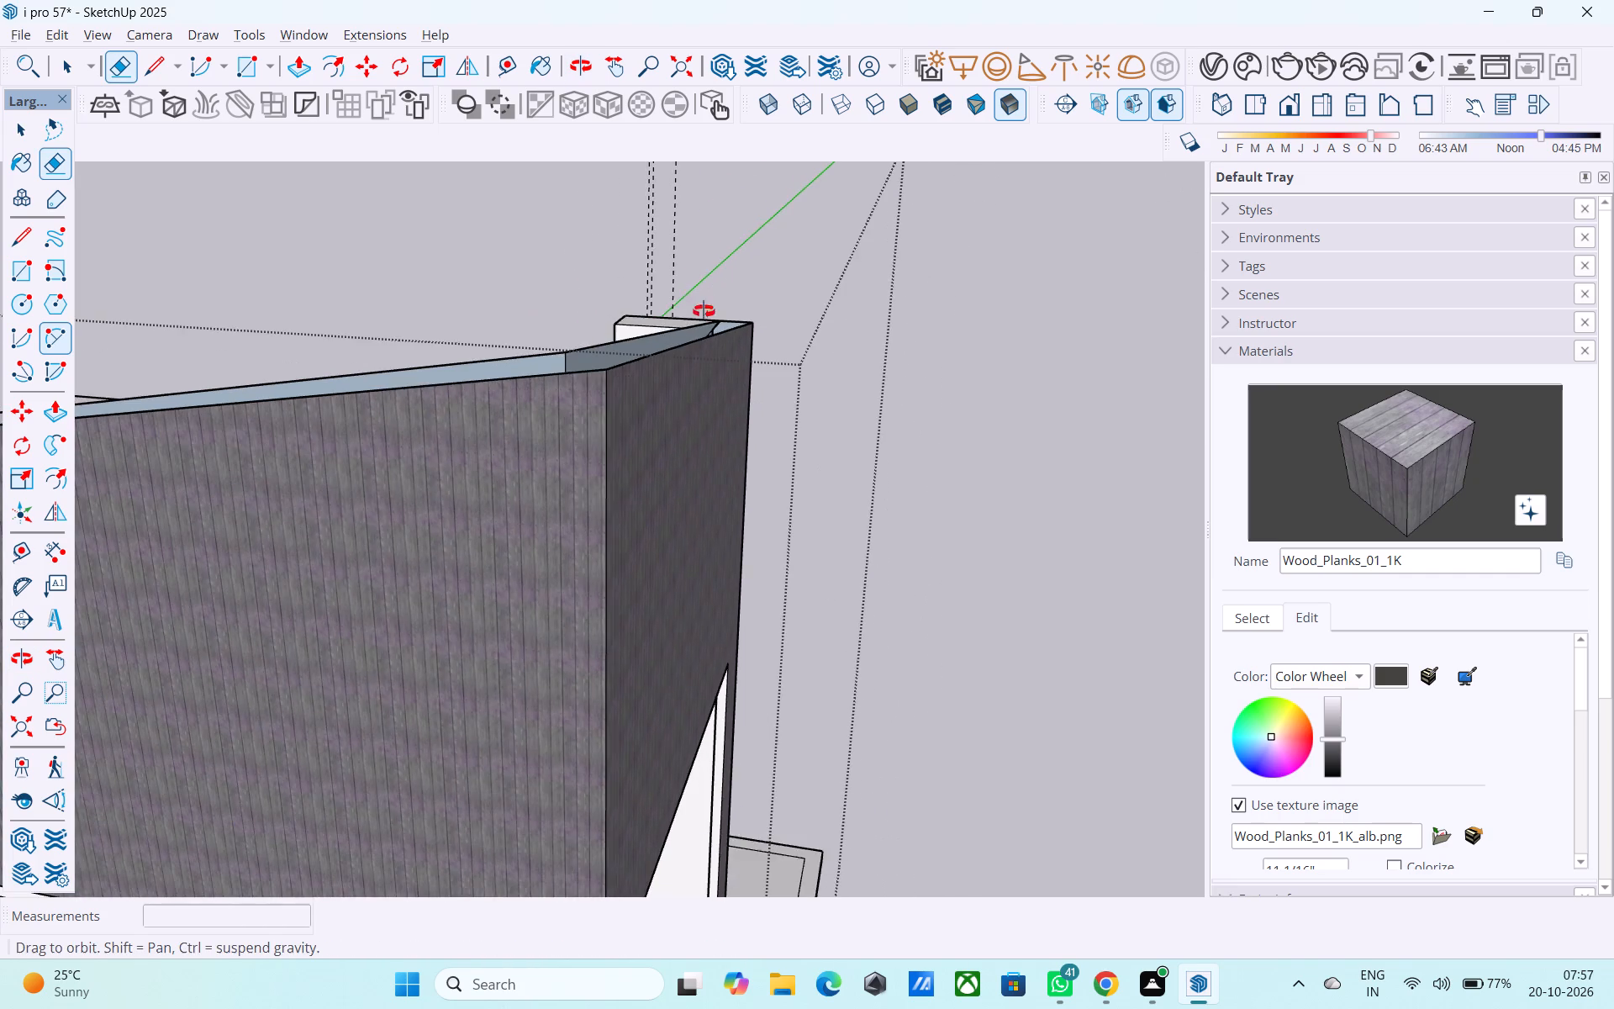
pyautogui.moveTo(704, 311); pyautogui.dragTo(577, 544, button='middle')
pyautogui.scroll(-5, 556, 534)
pyautogui.scroll(5, 688, 340)
pyautogui.moveTo(660, 336); pyautogui.dragTo(970, 342, button='middle')
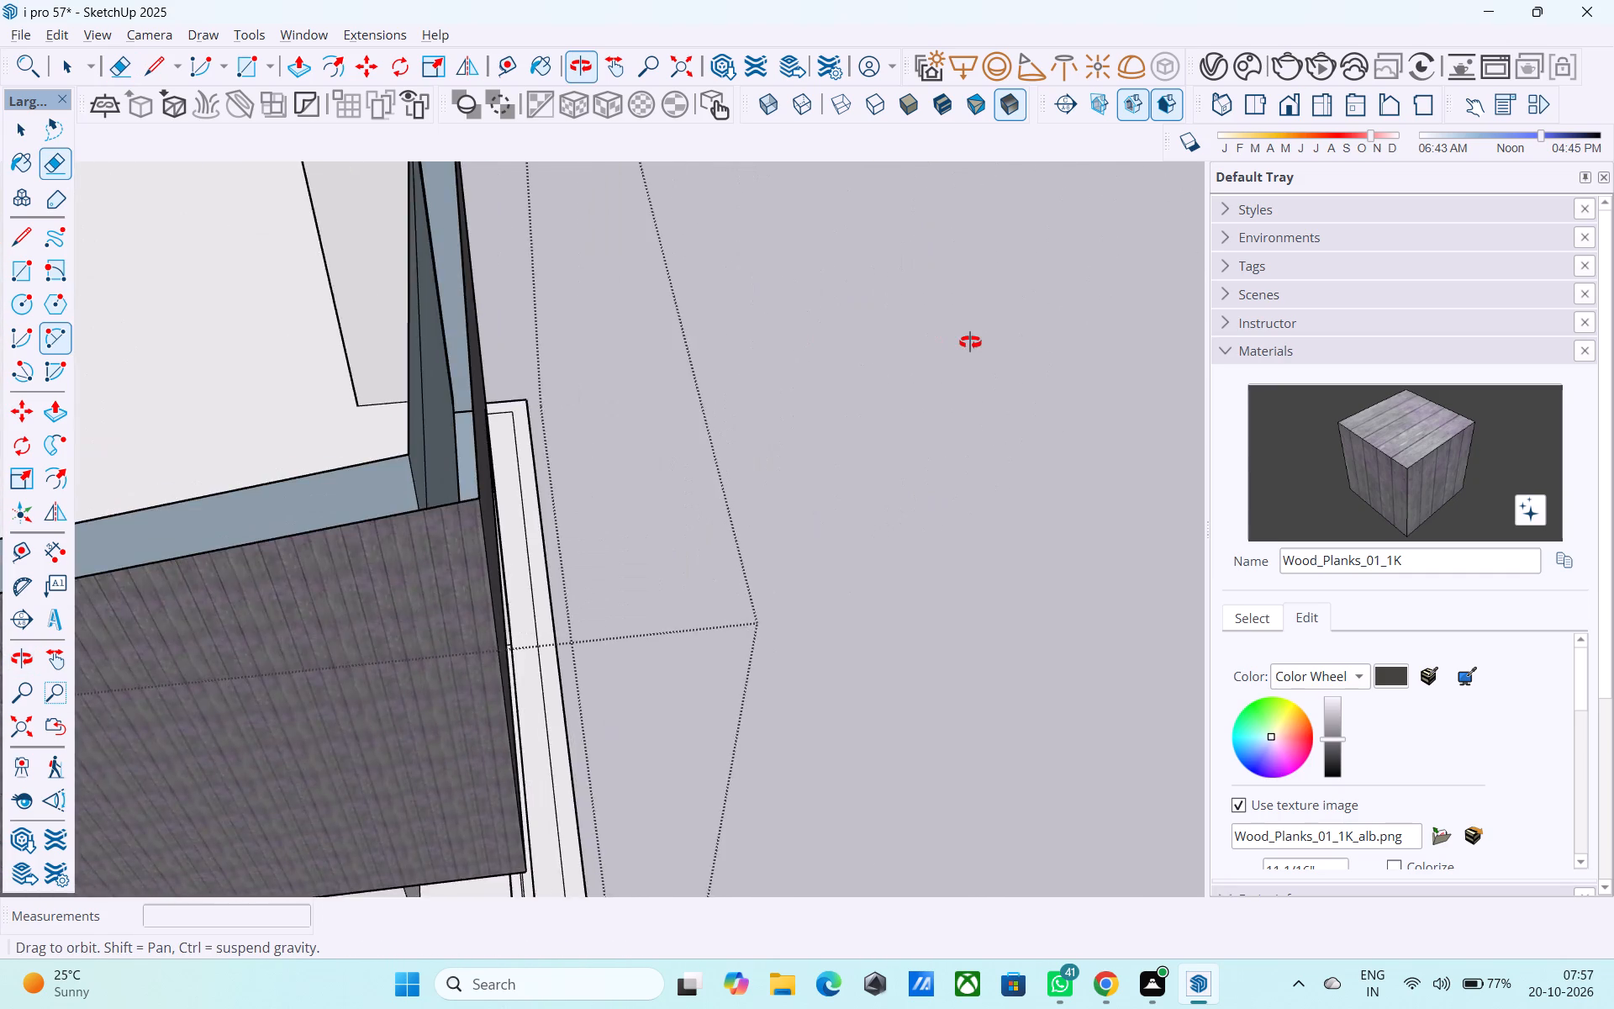
# Push/Pull the recessed triangular face of the sloping parapet wing outward to meet the outer plank wall.
pyautogui.moveTo(970, 342); pyautogui.dragTo(624, 423, button='middle')
pyautogui.scroll(-4, 472, 354)
pyautogui.scroll(6, 643, 274)
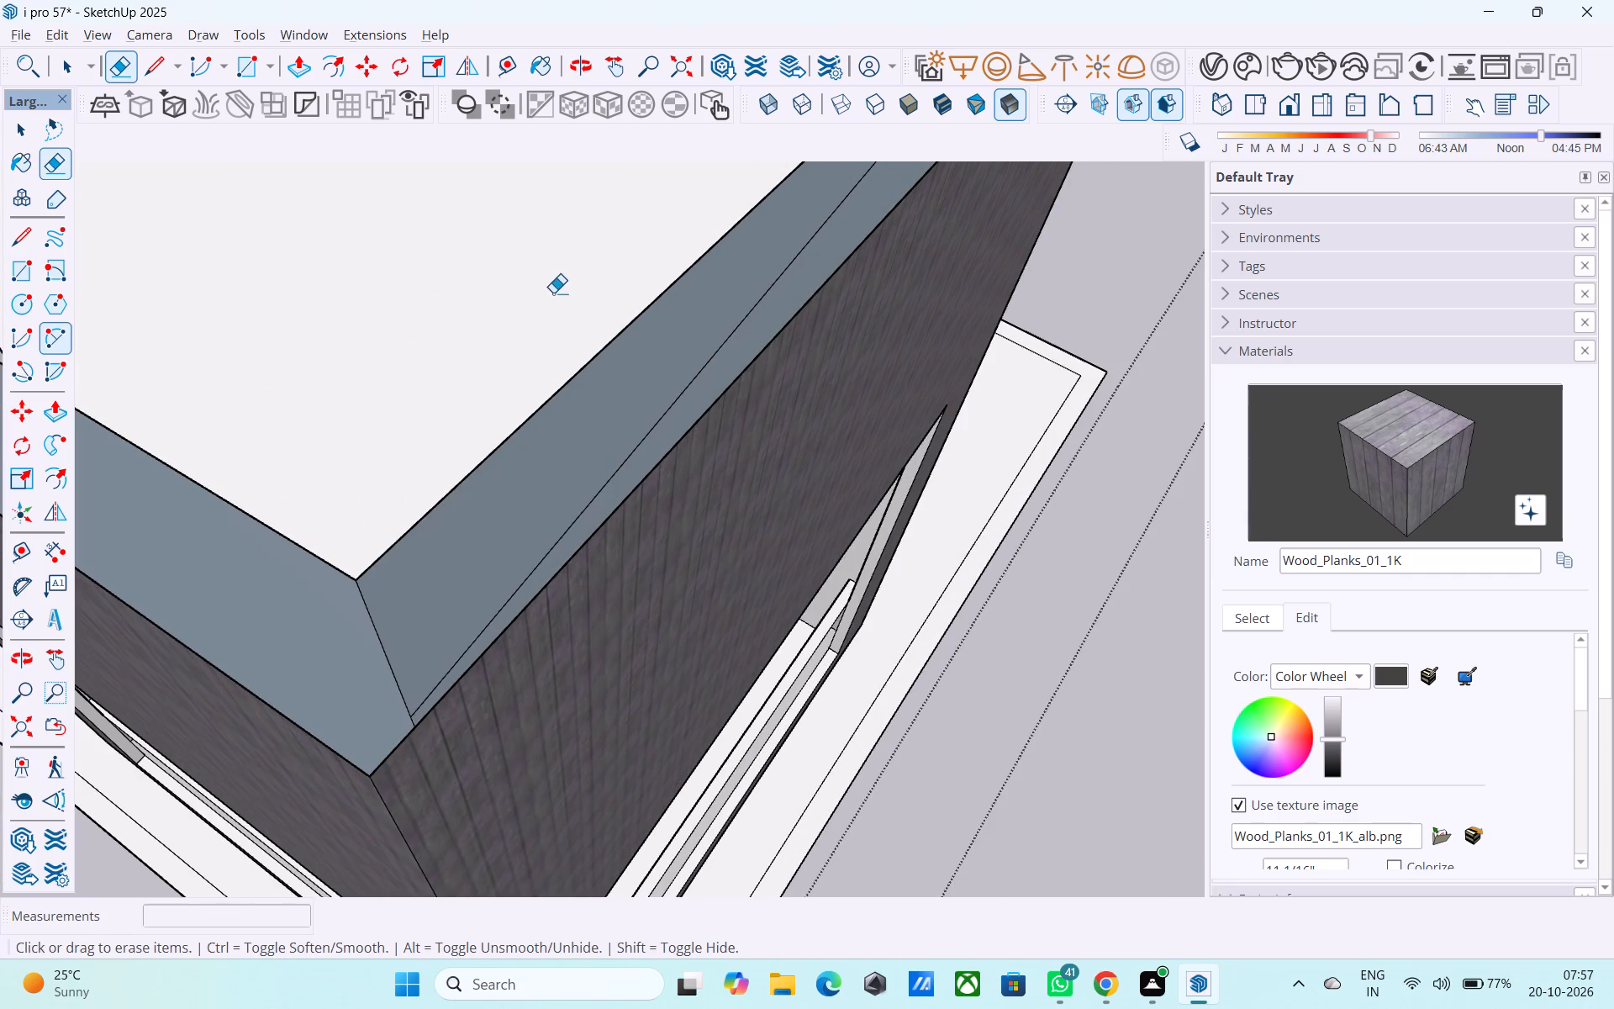
pyautogui.moveTo(495, 388); pyautogui.dragTo(527, 337, button='middle')
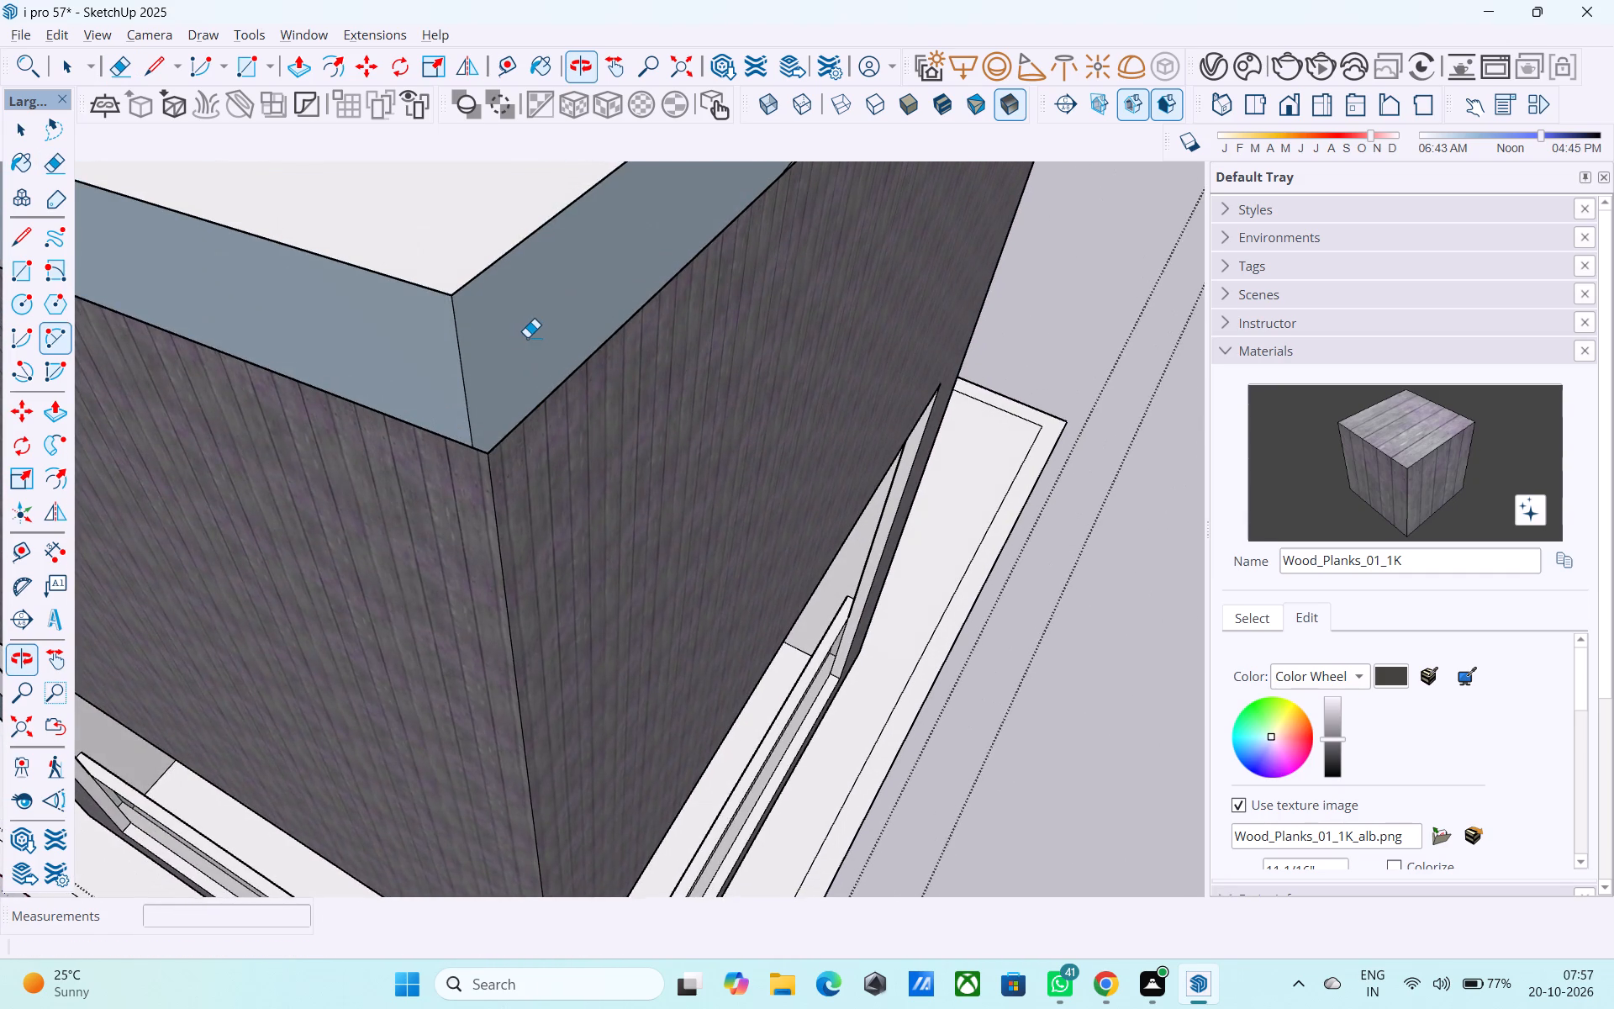
pyautogui.scroll(-3, 519, 335)
pyautogui.moveTo(519, 335); pyautogui.dragTo(501, 386, button='middle')
pyautogui.scroll(1, 501, 386)
pyautogui.press('space')
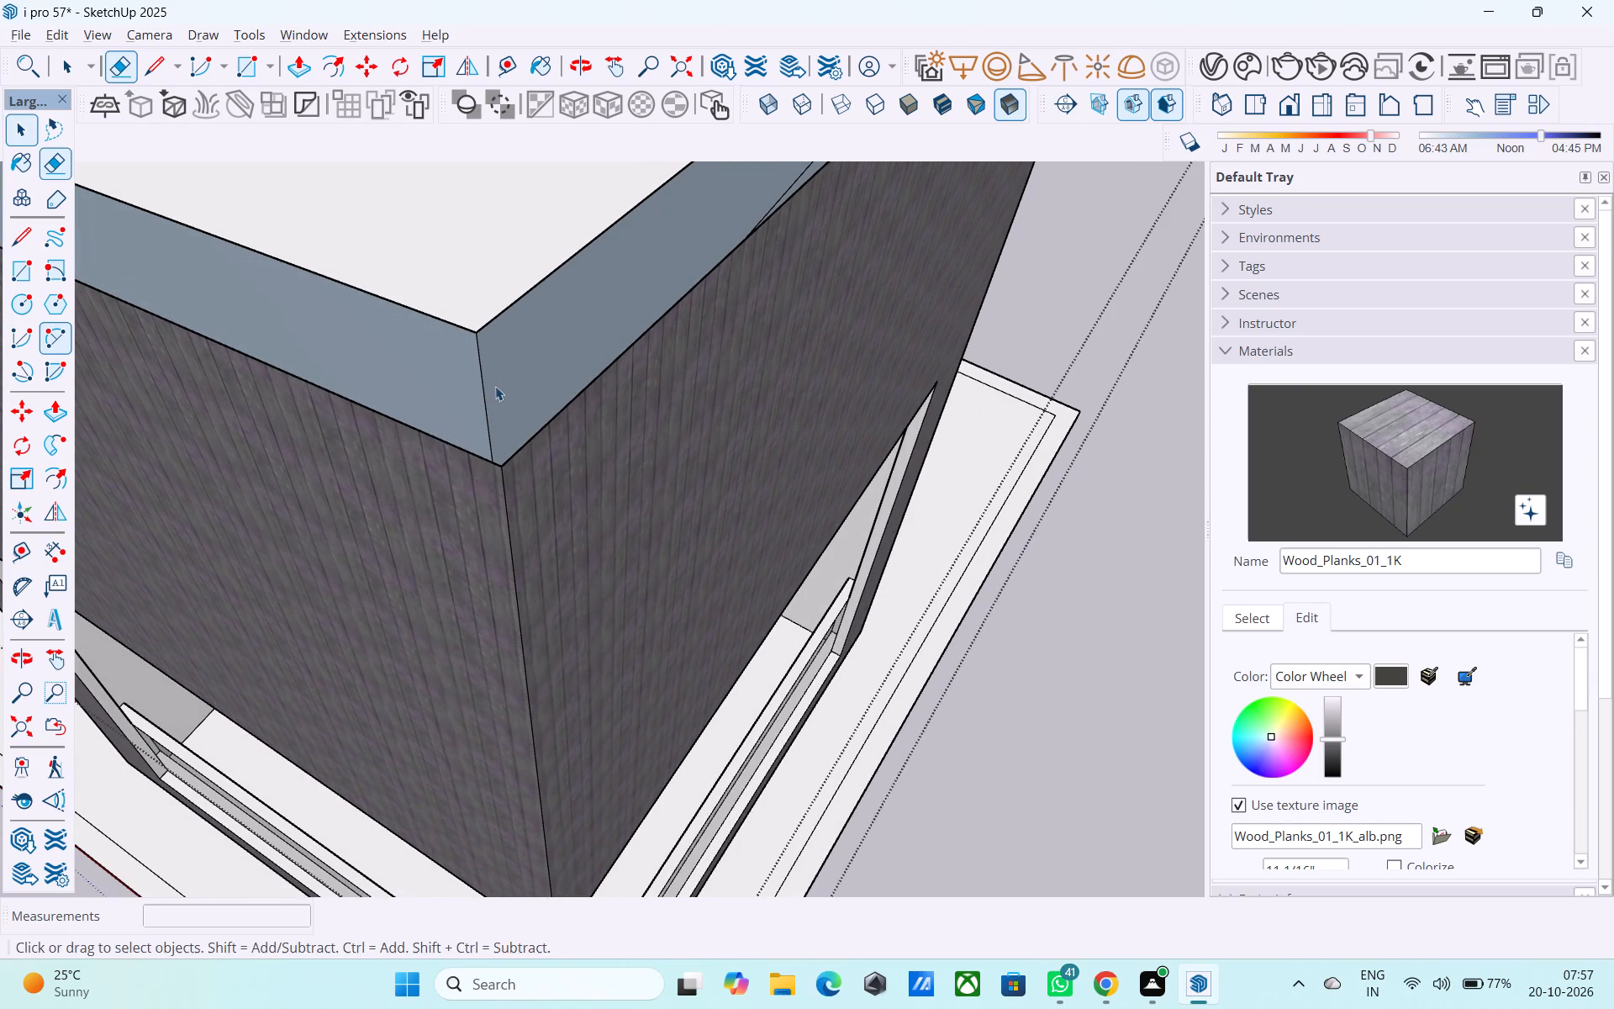
pyautogui.keyDown('shift'); pyautogui.moveTo(499, 372); pyautogui.dragTo(307, 543, button='middle'); pyautogui.keyUp('shift')
pyautogui.keyDown('shift'); pyautogui.scroll(-1, 309, 541); pyautogui.keyUp('shift')
pyautogui.moveTo(368, 490); pyautogui.dragTo(390, 510, button='middle')
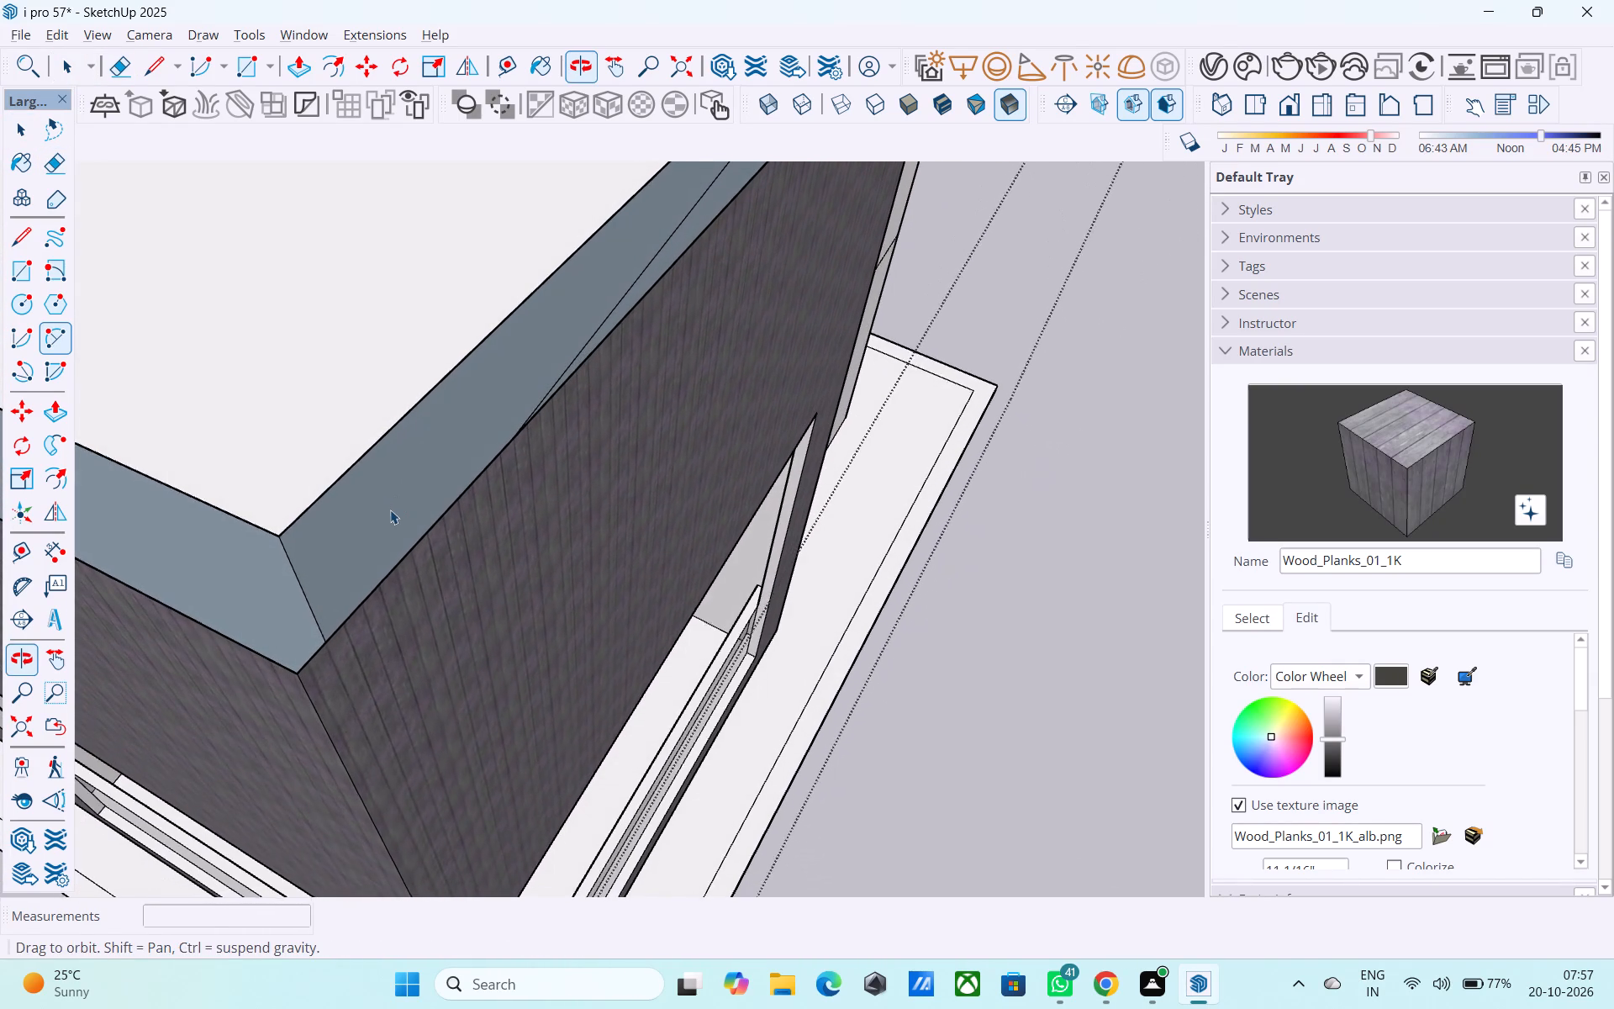
pyautogui.moveTo(390, 510); pyautogui.dragTo(394, 508, button='middle')
pyautogui.click(384, 504)
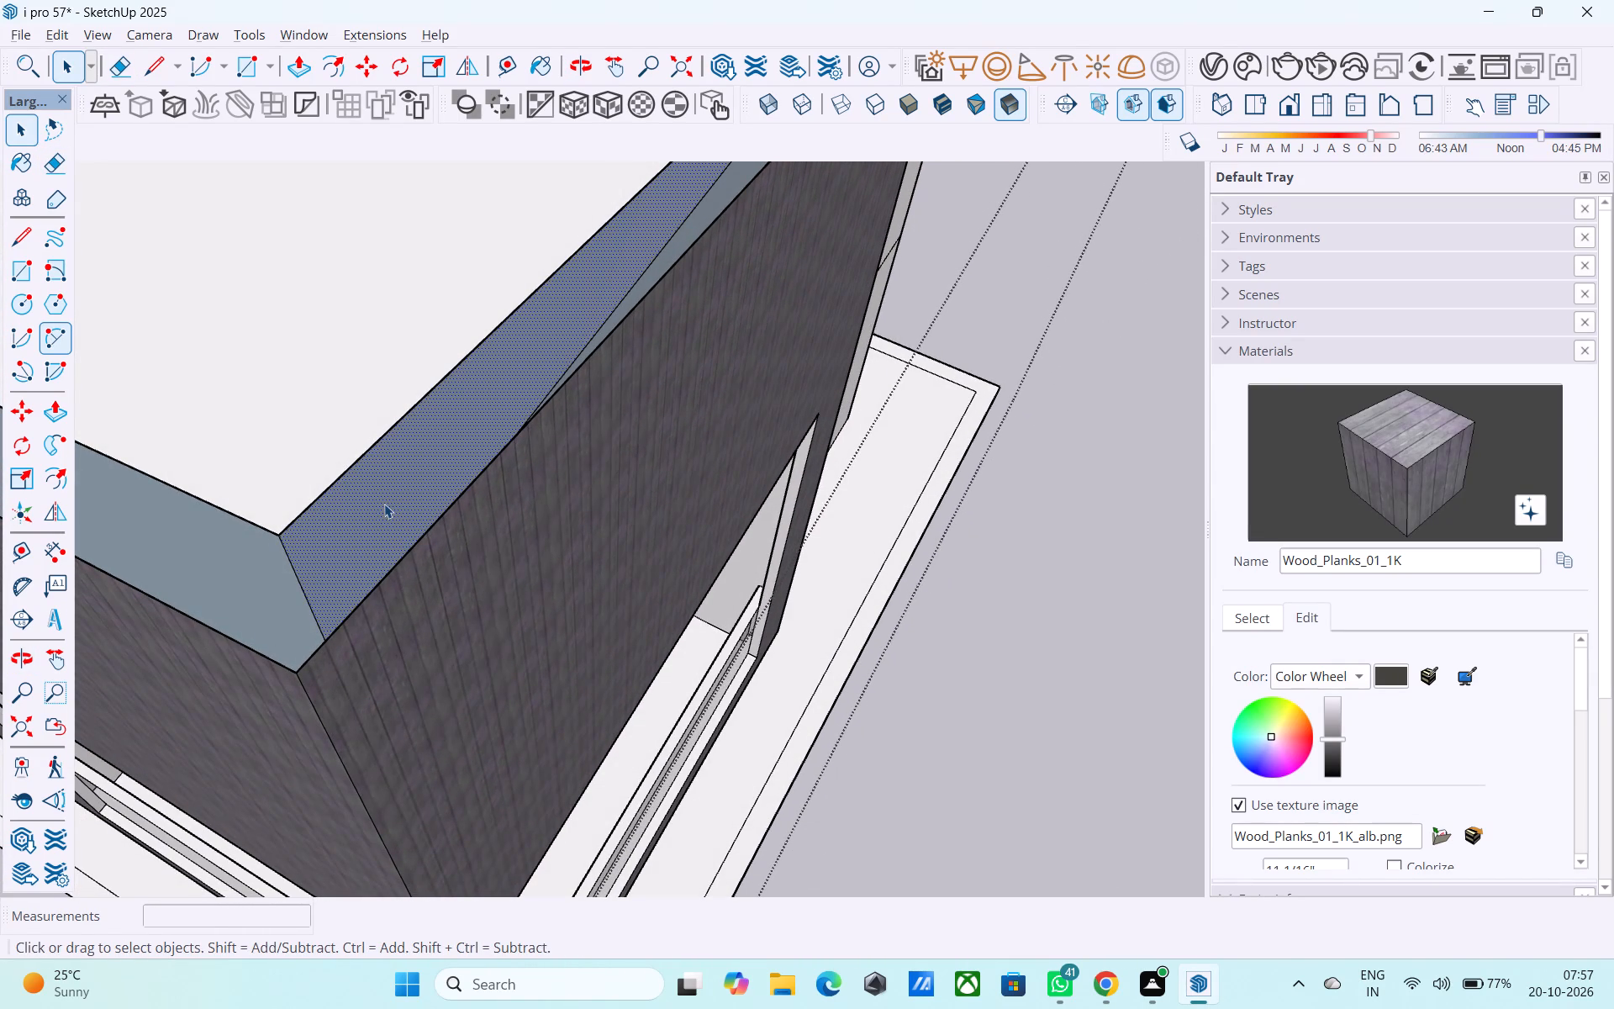
pyautogui.press('p')
pyautogui.click(385, 502)
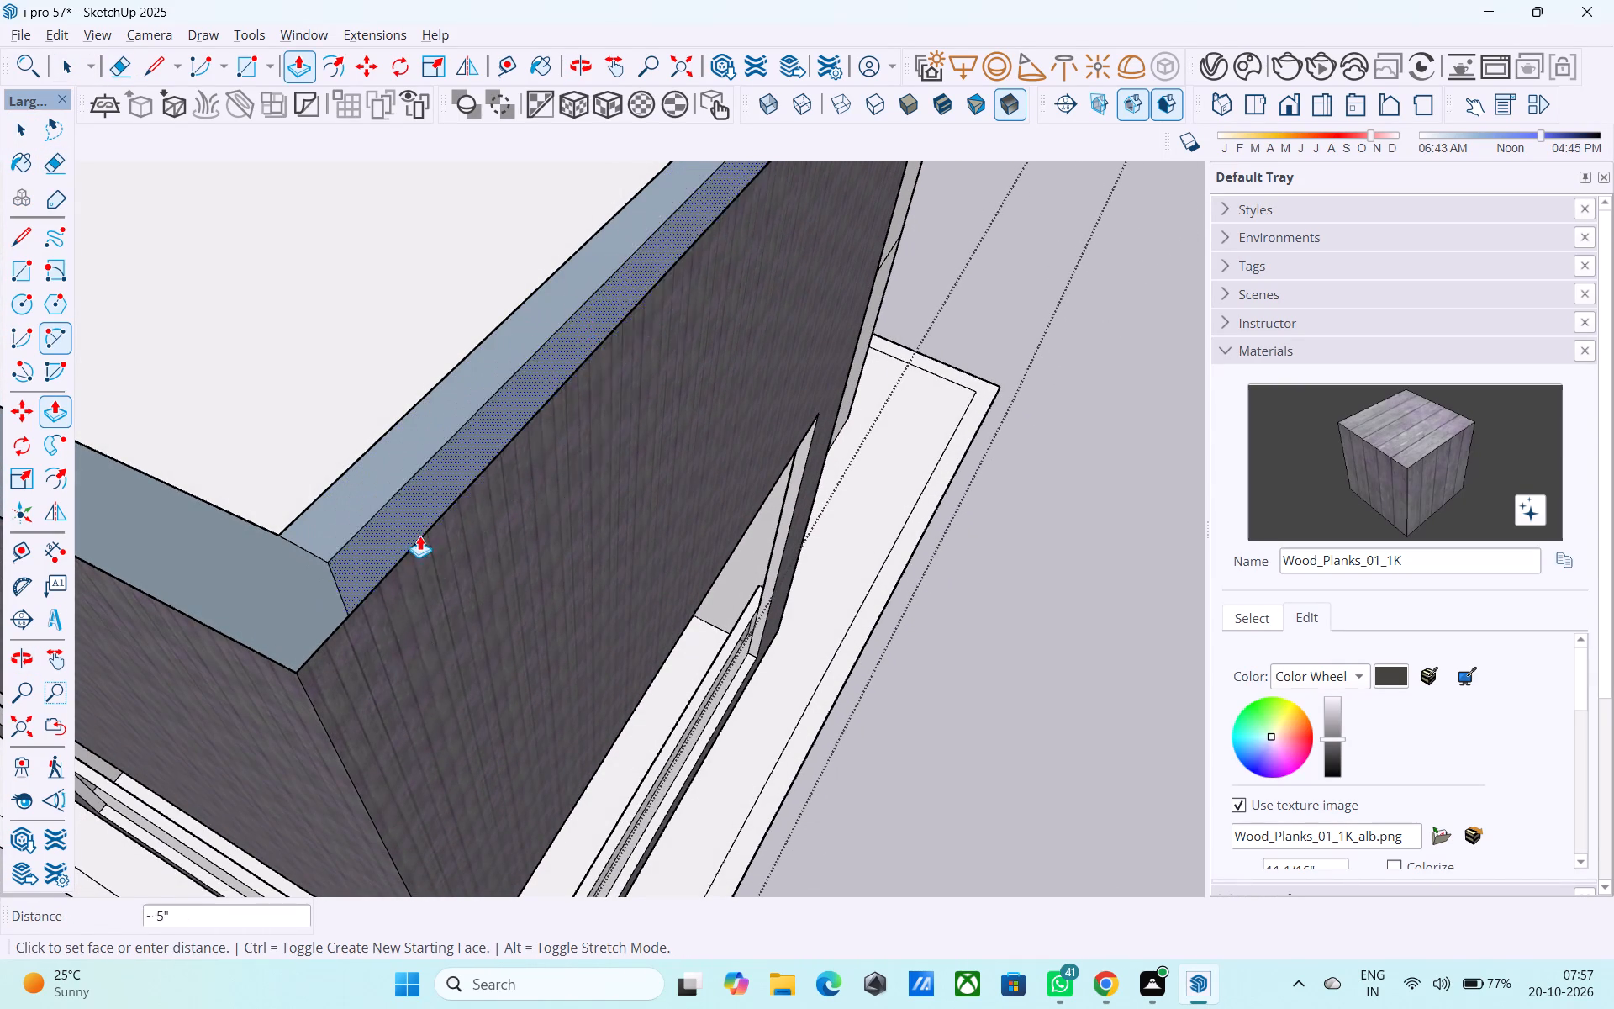
pyautogui.click(362, 605)
# Draw a 2' vertical line at the parapet's inner peak corner, from the wall ledge up to the sloping top.
pyautogui.moveTo(371, 595); pyautogui.dragTo(568, 467, button='middle')
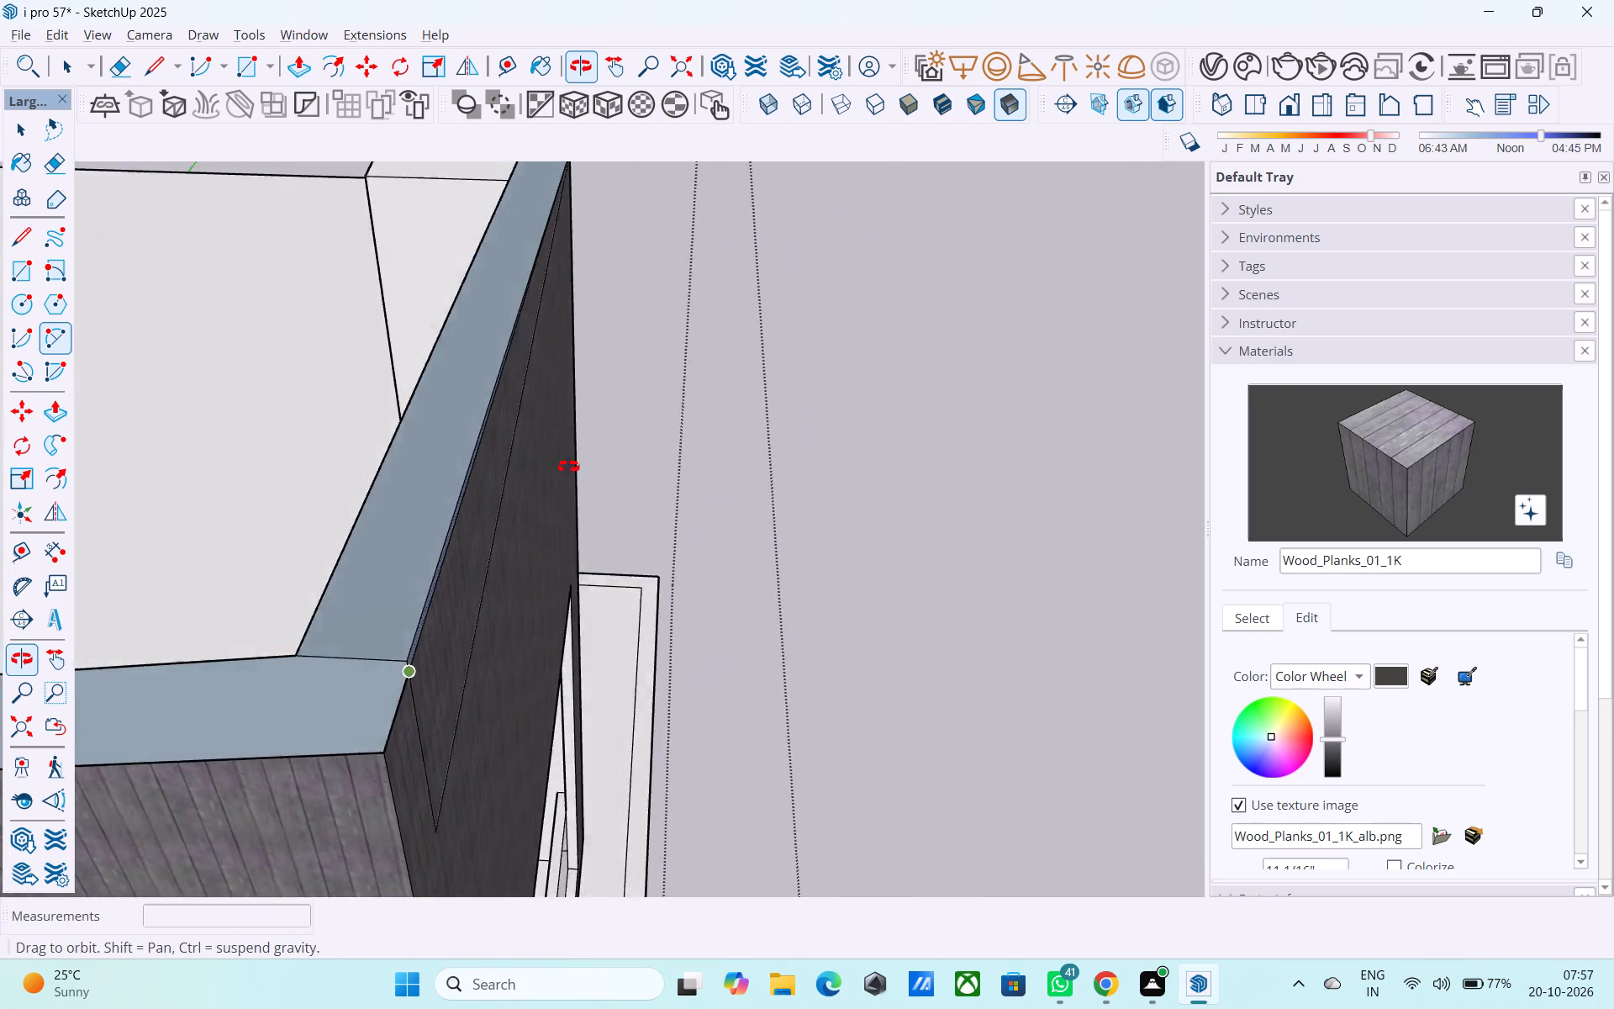
pyautogui.moveTo(568, 467); pyautogui.dragTo(927, 435, button='middle')
pyautogui.scroll(-8, 806, 421)
pyautogui.moveTo(617, 464); pyautogui.dragTo(1042, 462, button='middle')
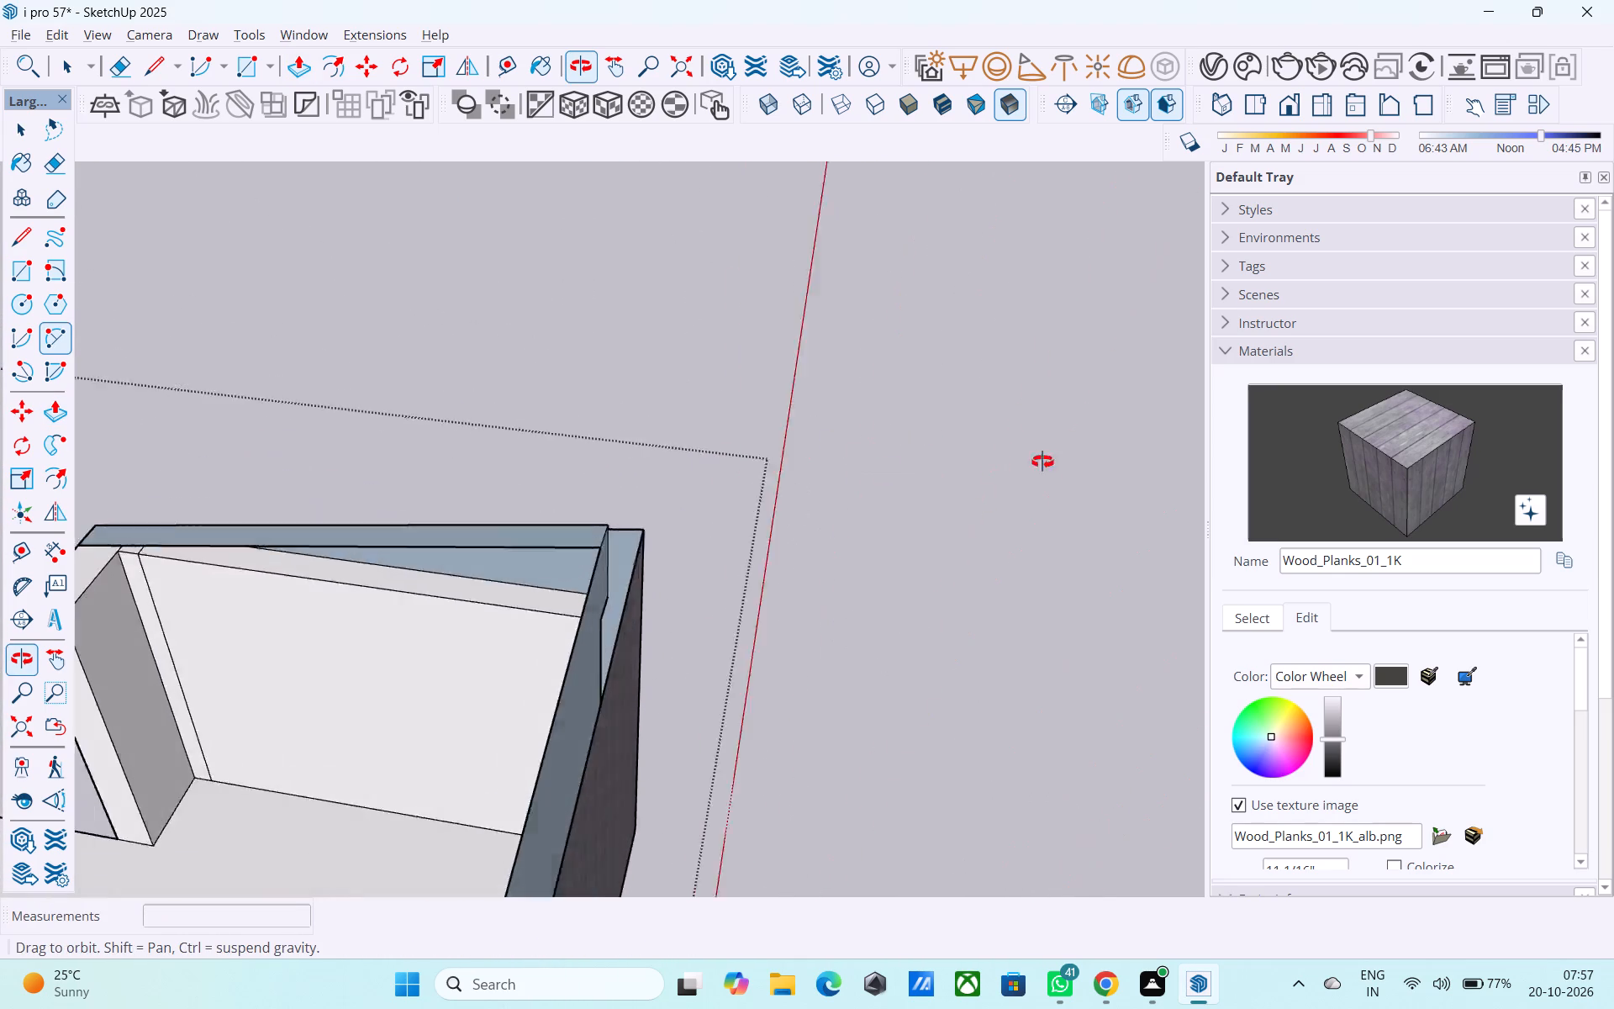
pyautogui.moveTo(1042, 462); pyautogui.dragTo(1160, 416, button='middle')
pyautogui.moveTo(718, 534); pyautogui.dragTo(874, 490, button='middle')
pyautogui.press('l')
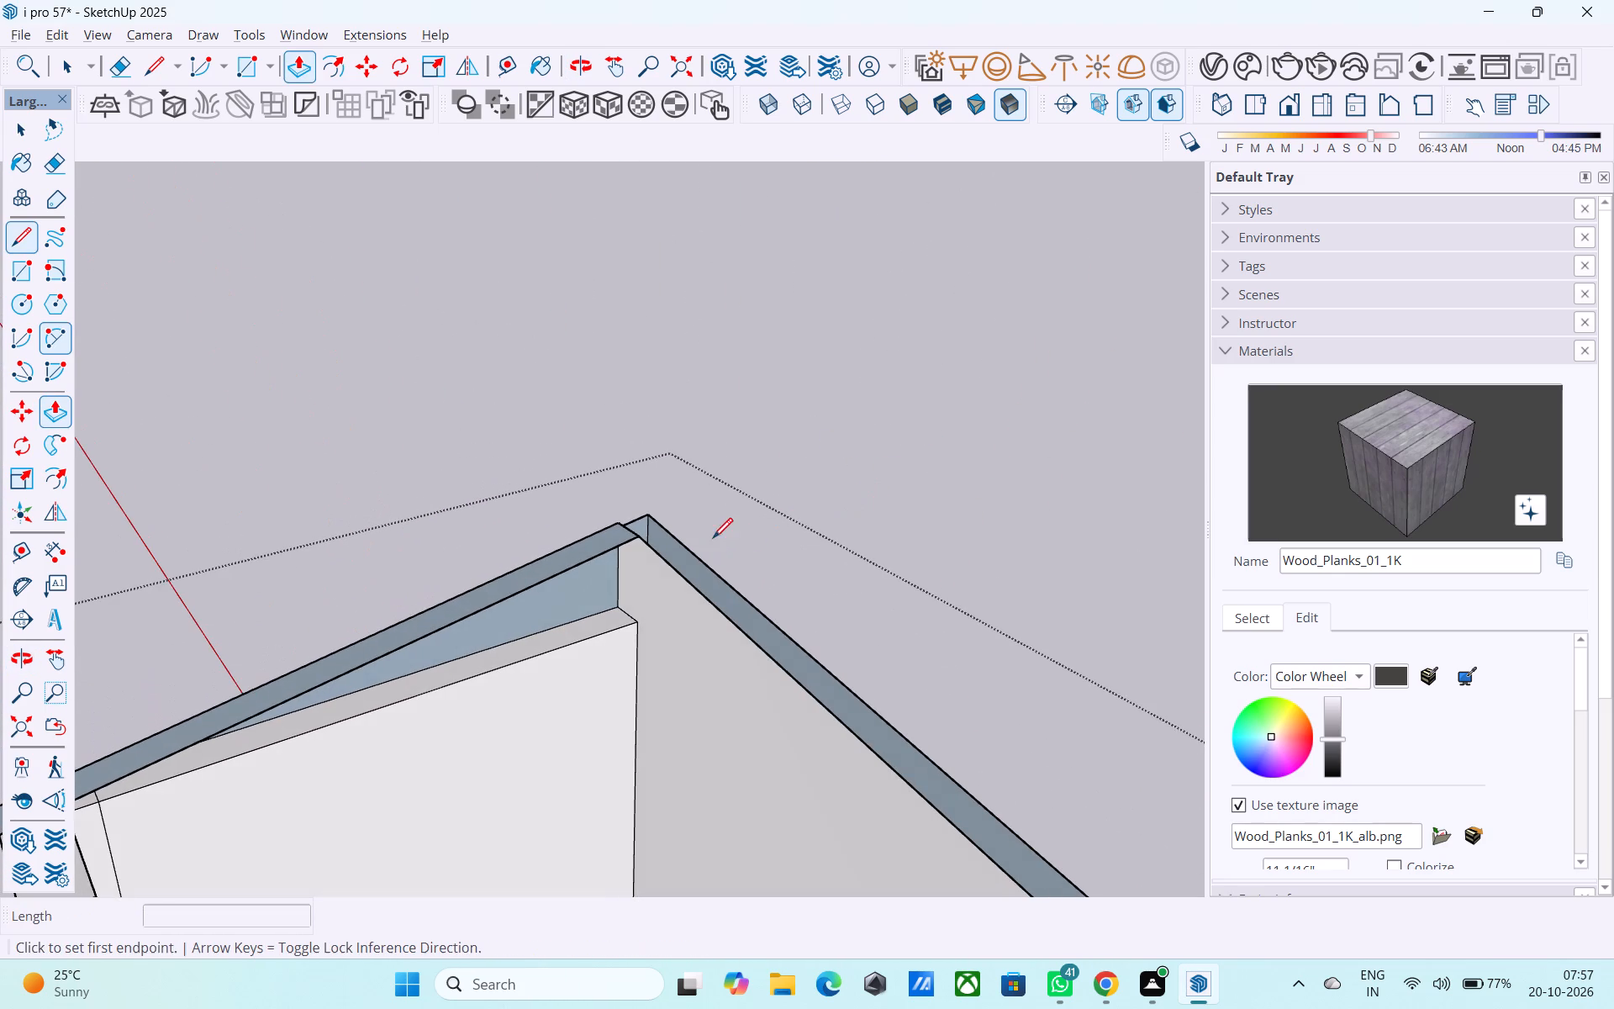
pyautogui.click(633, 620)
pyautogui.click(641, 539)
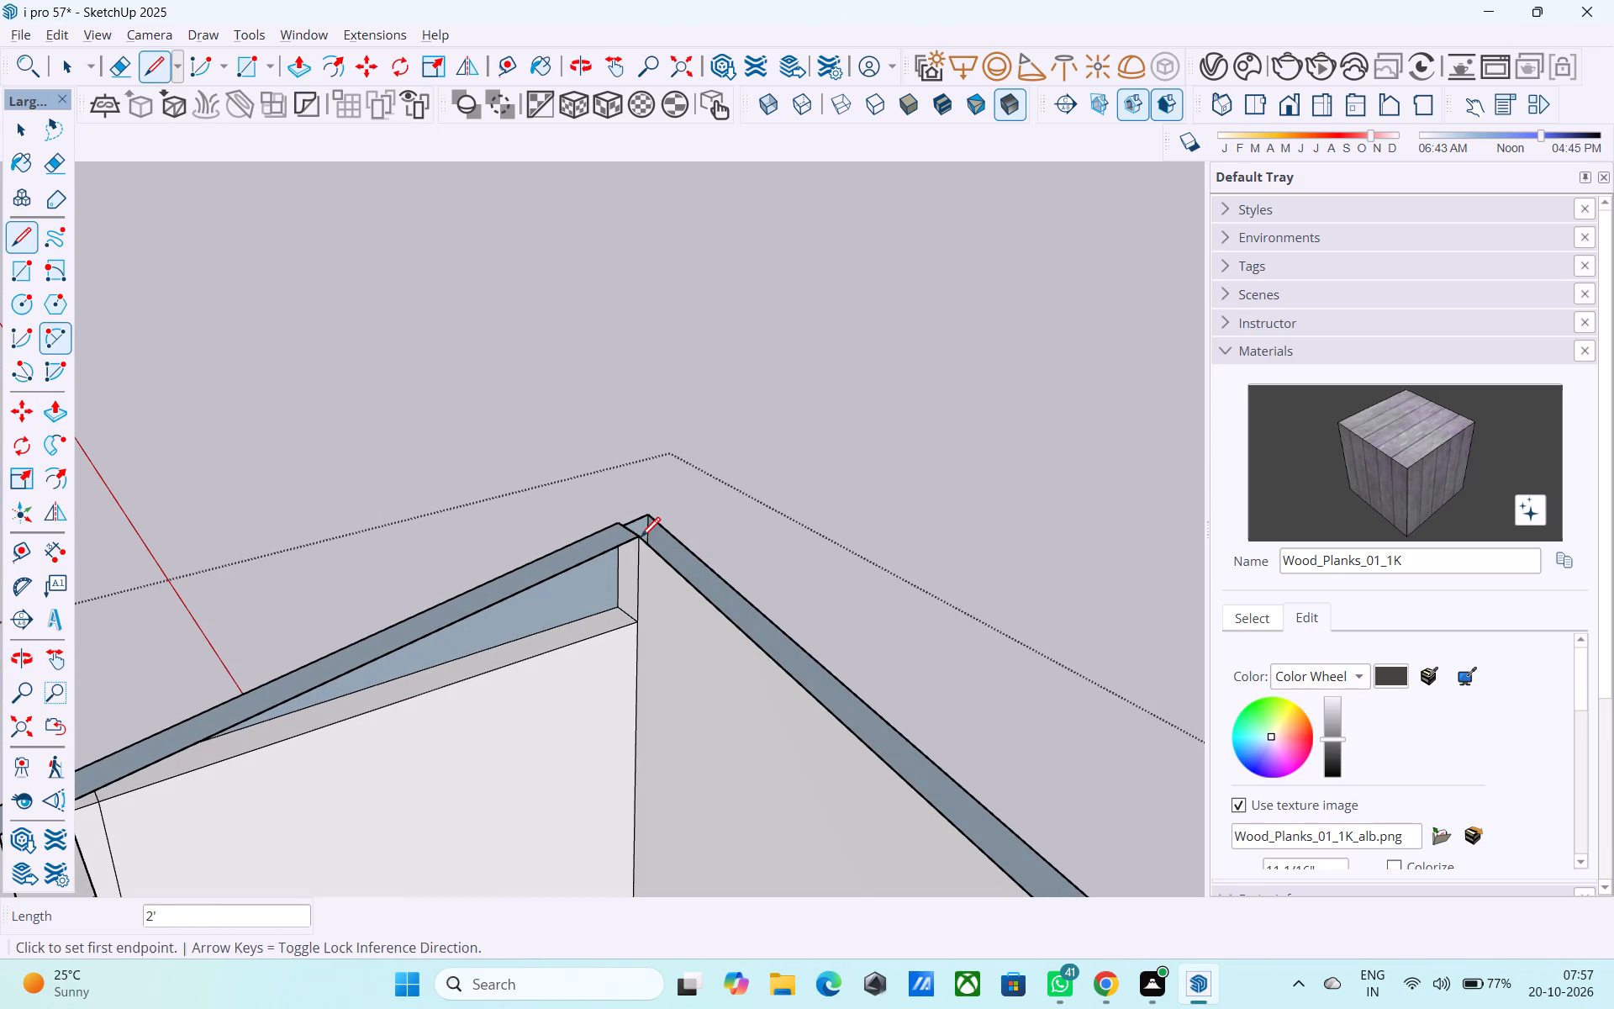
# Draw a short line about 1 15/16" long from the wall ledge beside the end pillar up to the sloping top's edge.
pyautogui.moveTo(630, 546); pyautogui.dragTo(637, 323, button='middle')
pyautogui.scroll(14, 631, 453)
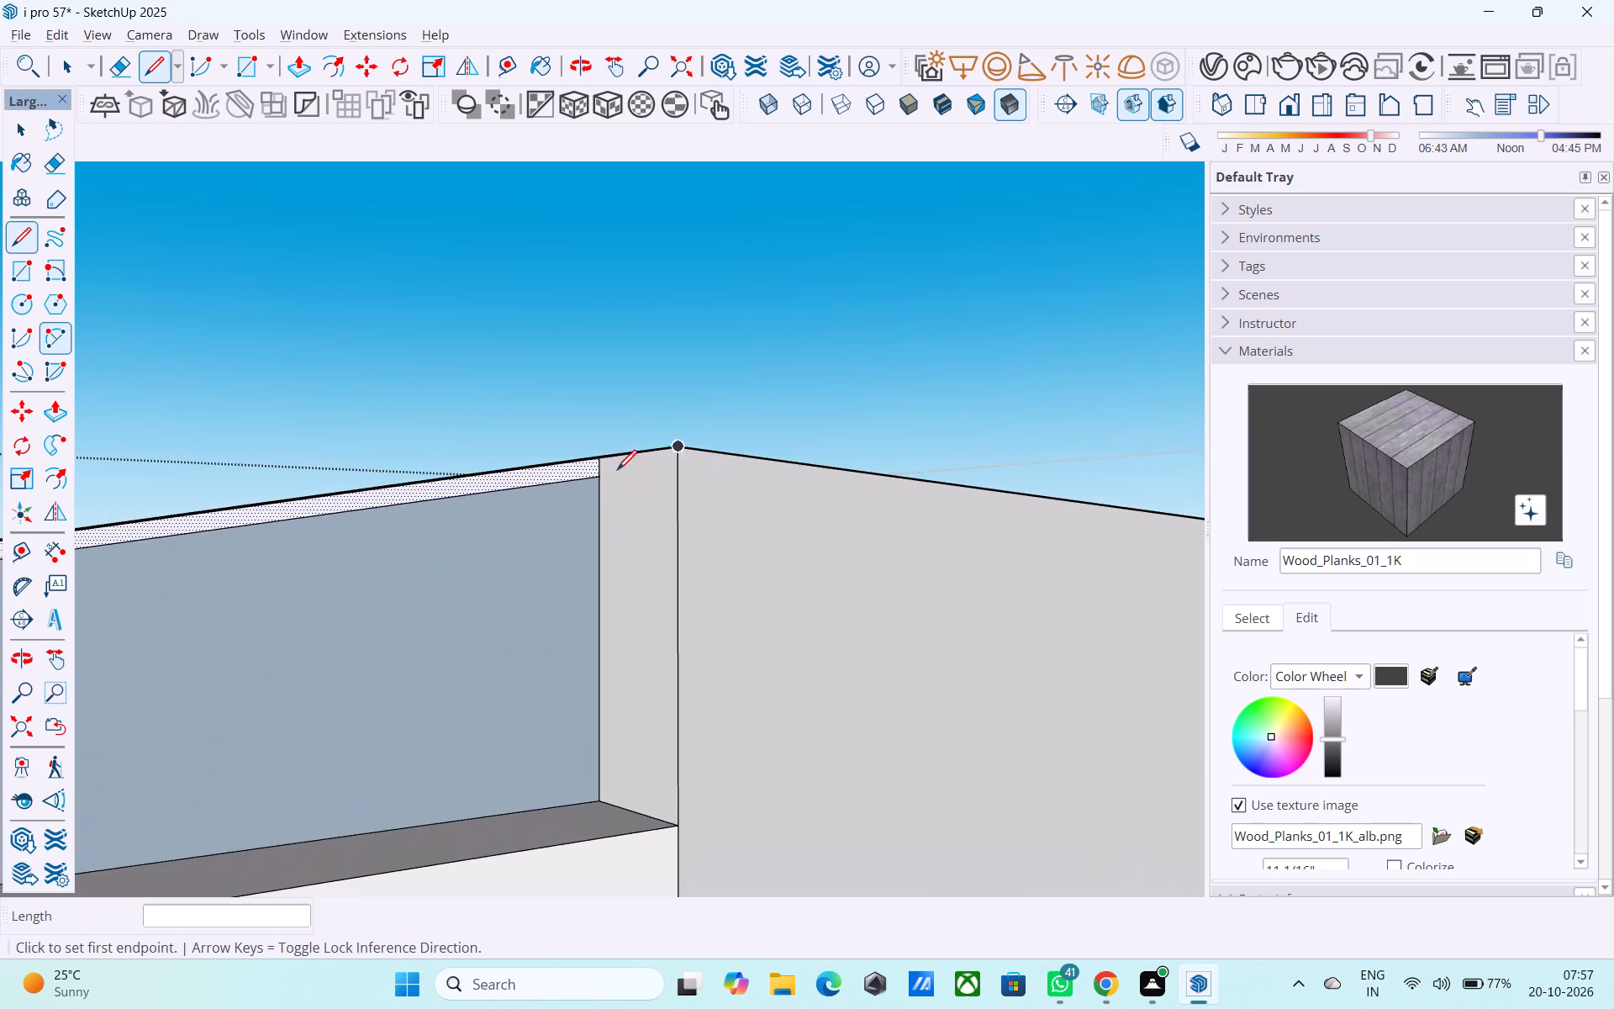
pyautogui.moveTo(655, 420); pyautogui.dragTo(646, 549, button='middle')
pyautogui.scroll(-20, 644, 542)
pyautogui.scroll(-1, 644, 542)
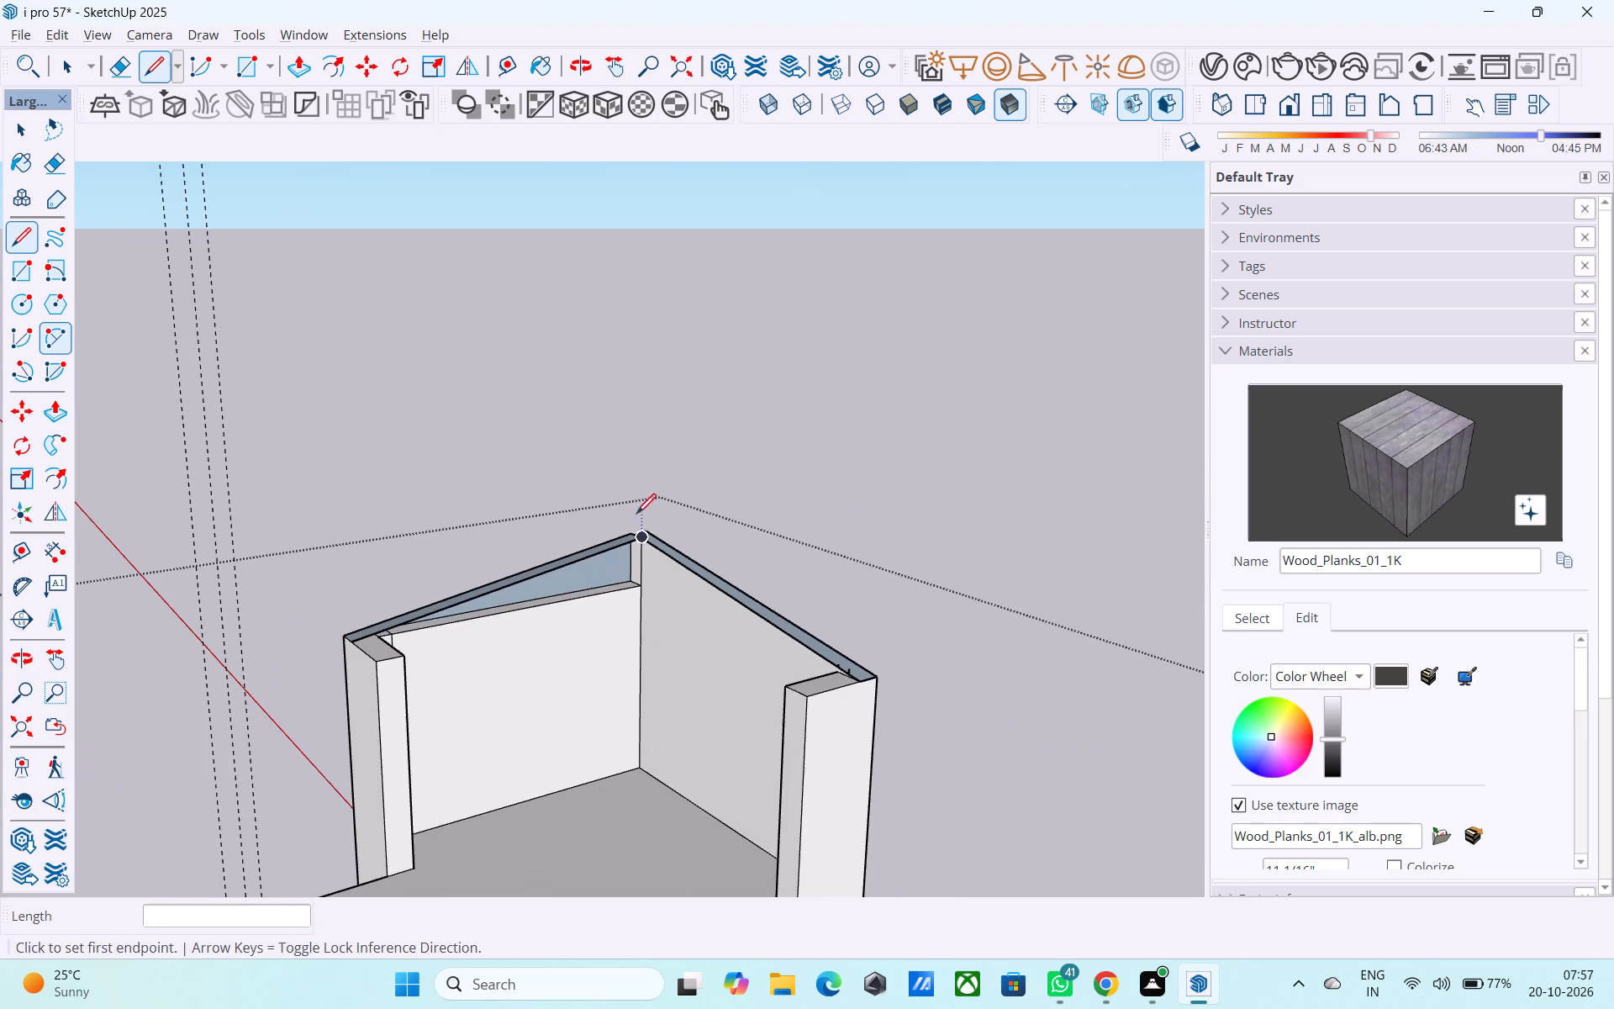
pyautogui.moveTo(535, 684); pyautogui.dragTo(346, 660, button='middle')
pyautogui.scroll(5, 335, 649)
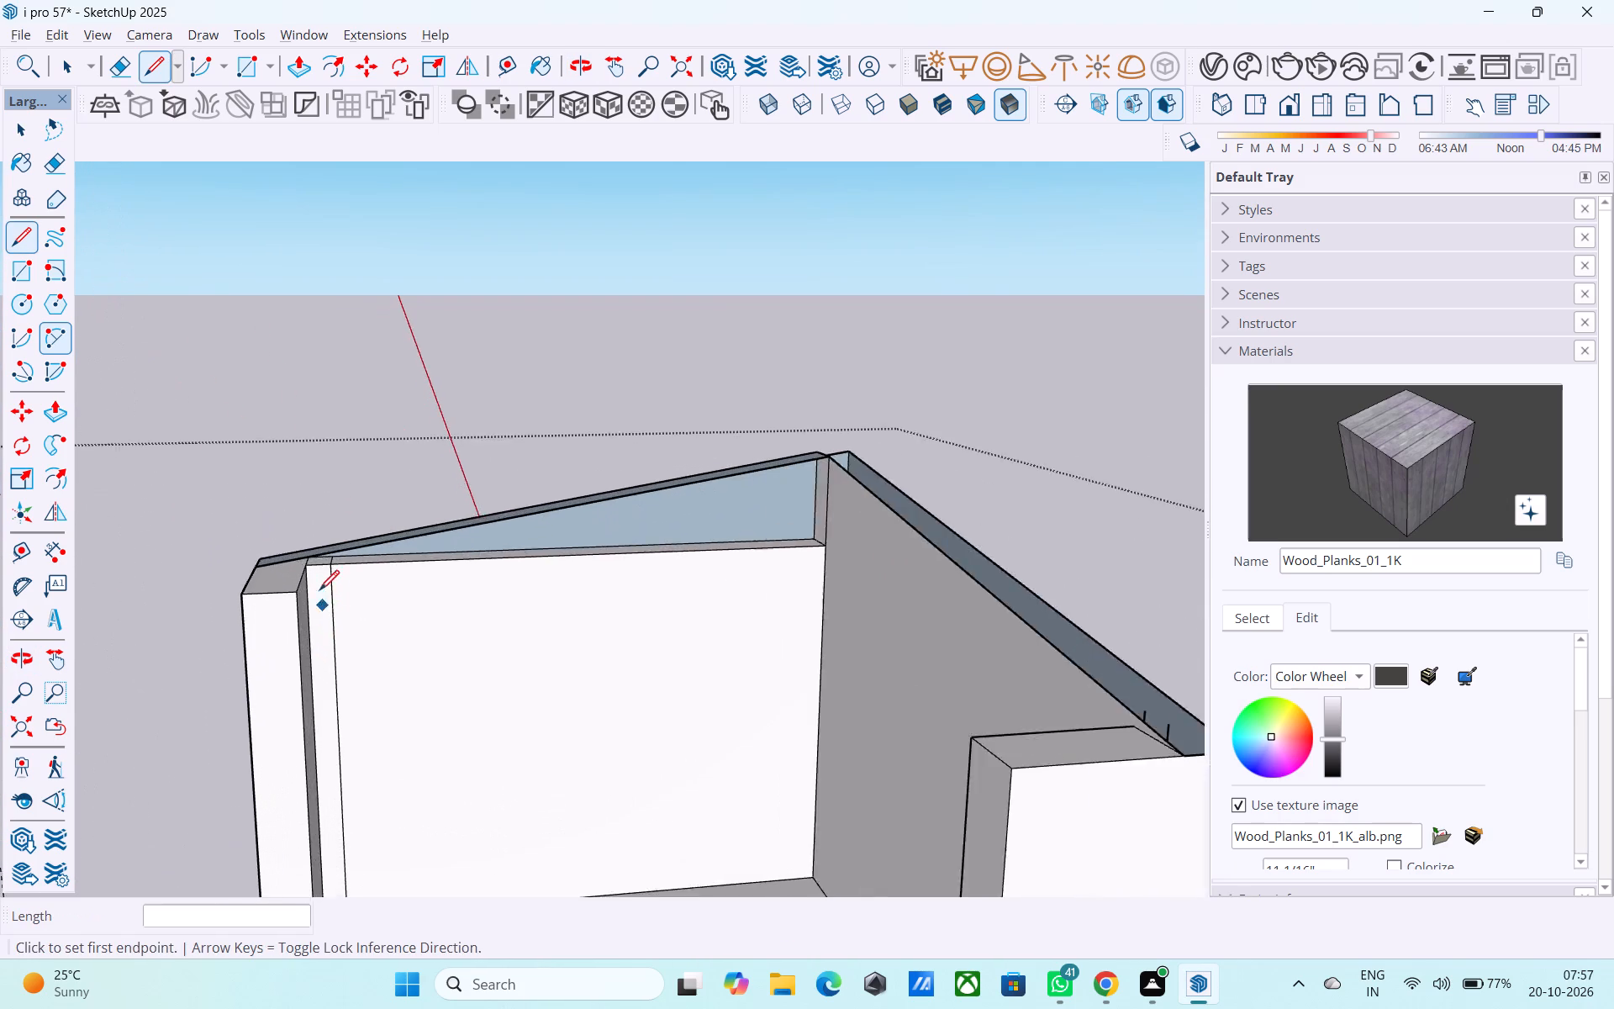
pyautogui.scroll(16, 319, 592)
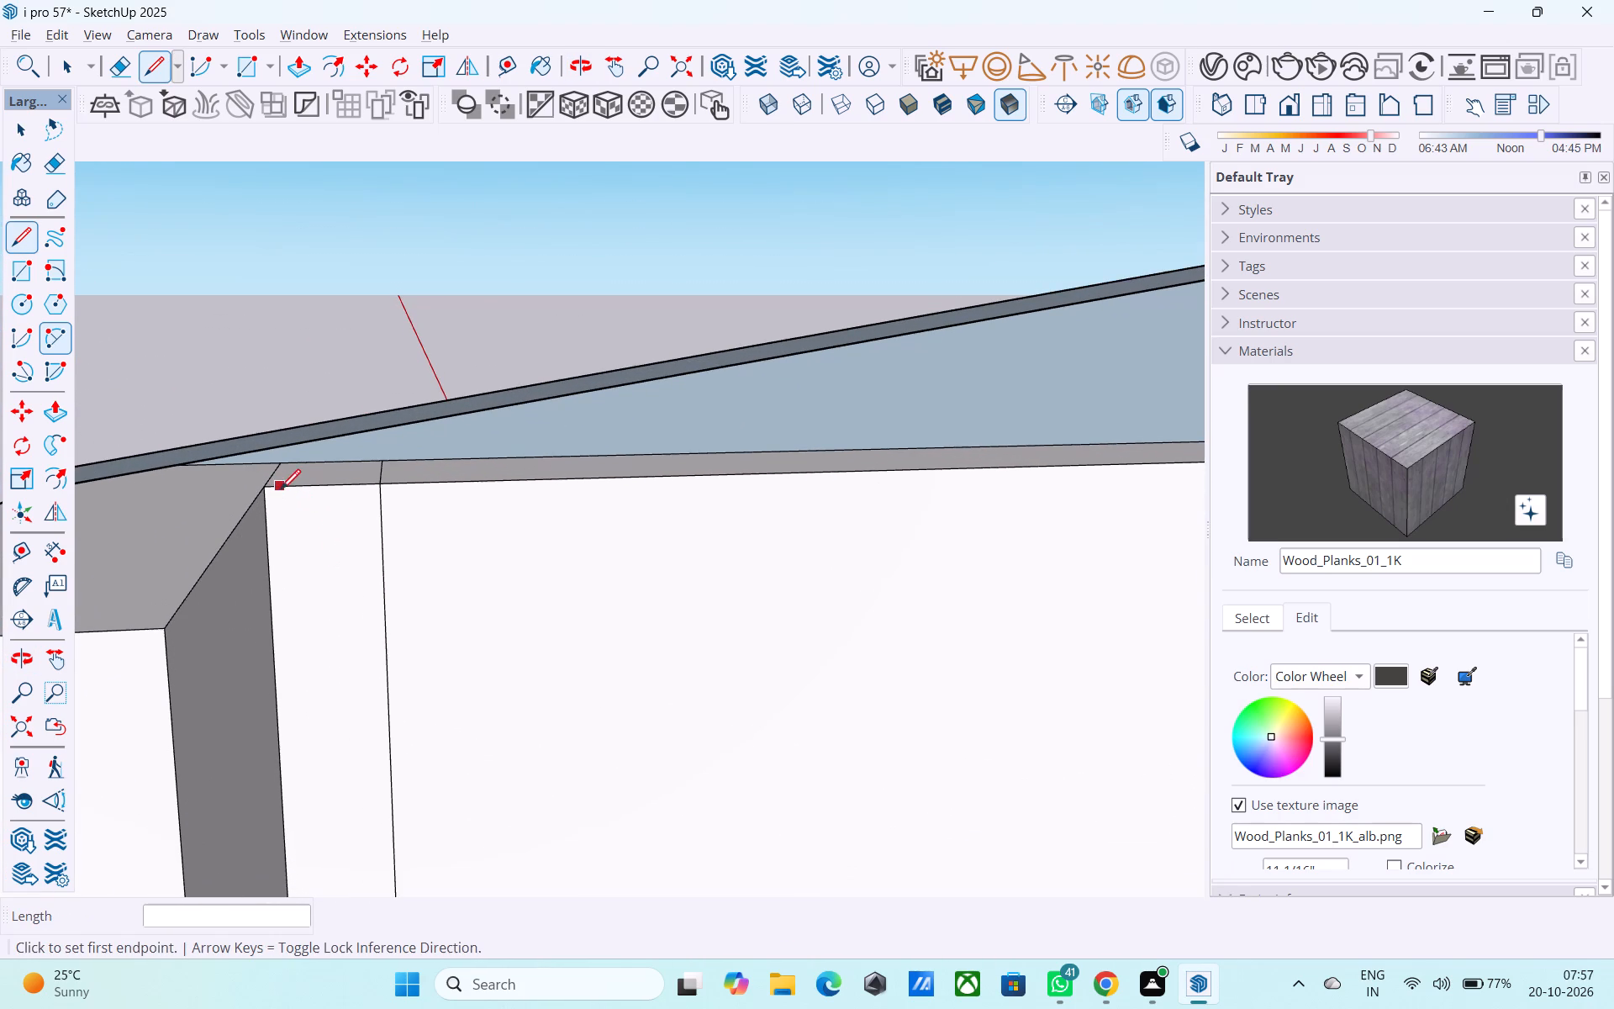
pyautogui.click(271, 487)
pyautogui.click(261, 451)
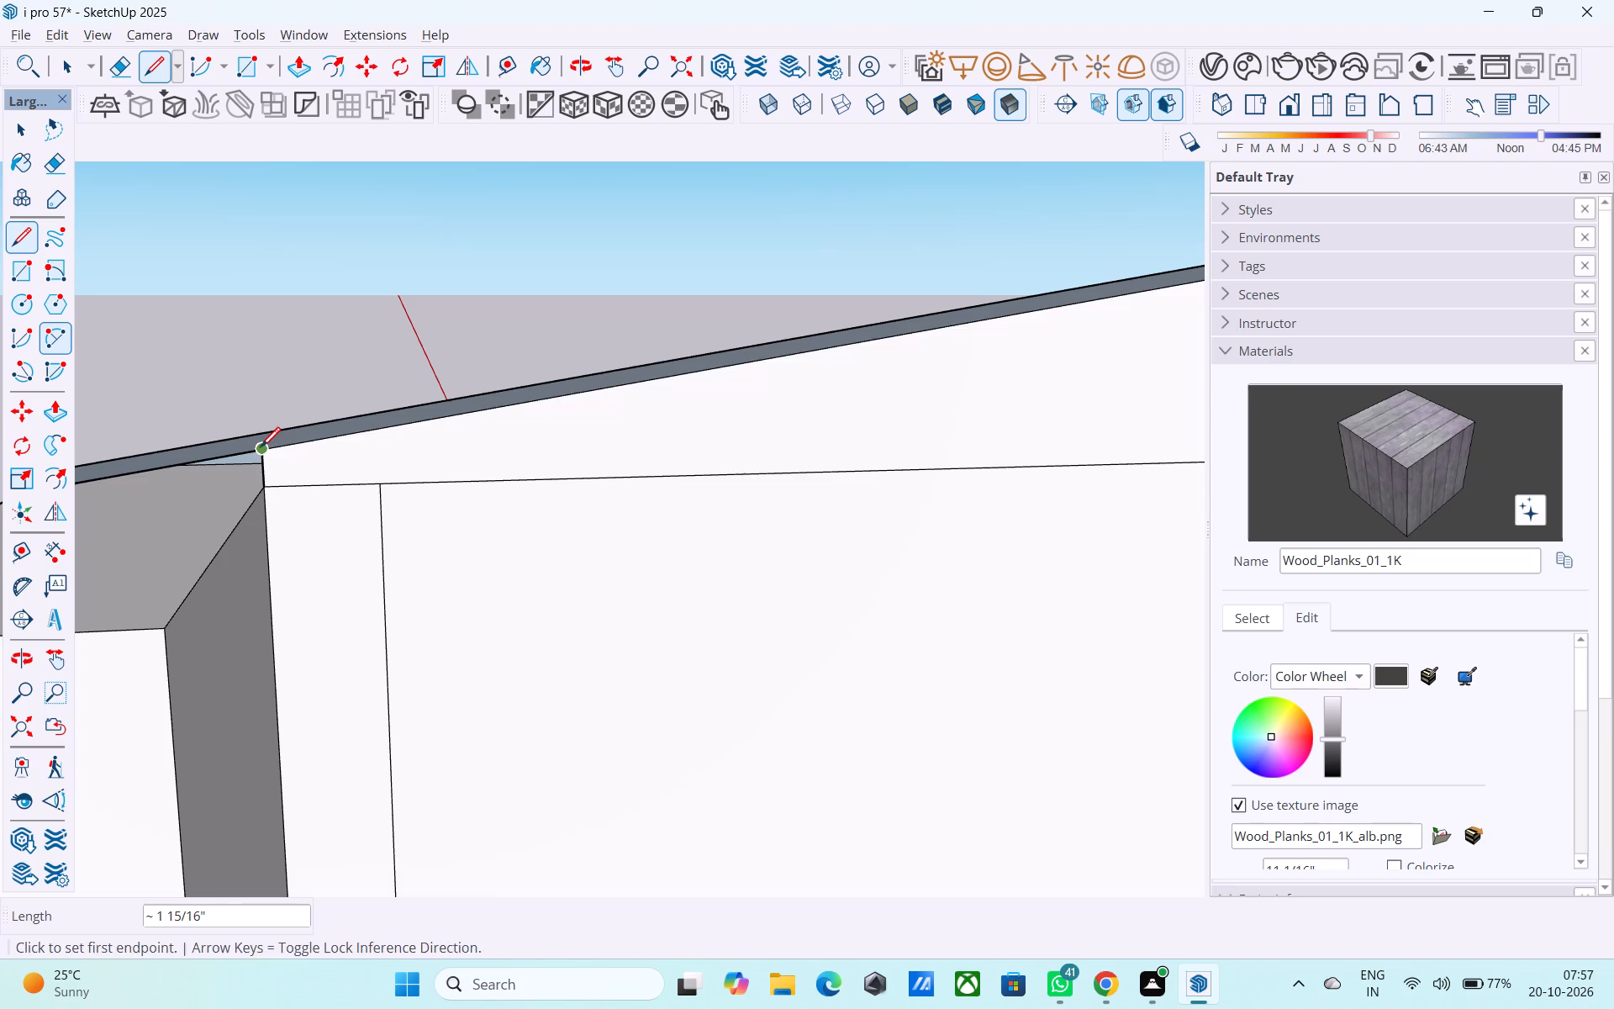
# Draw a line from the ledge corner beside the pillar to the low end of the sloping top, closing the remaining gap.
pyautogui.moveTo(260, 449); pyautogui.dragTo(323, 432, button='middle')
pyautogui.scroll(-3, 299, 494)
pyautogui.click(274, 494)
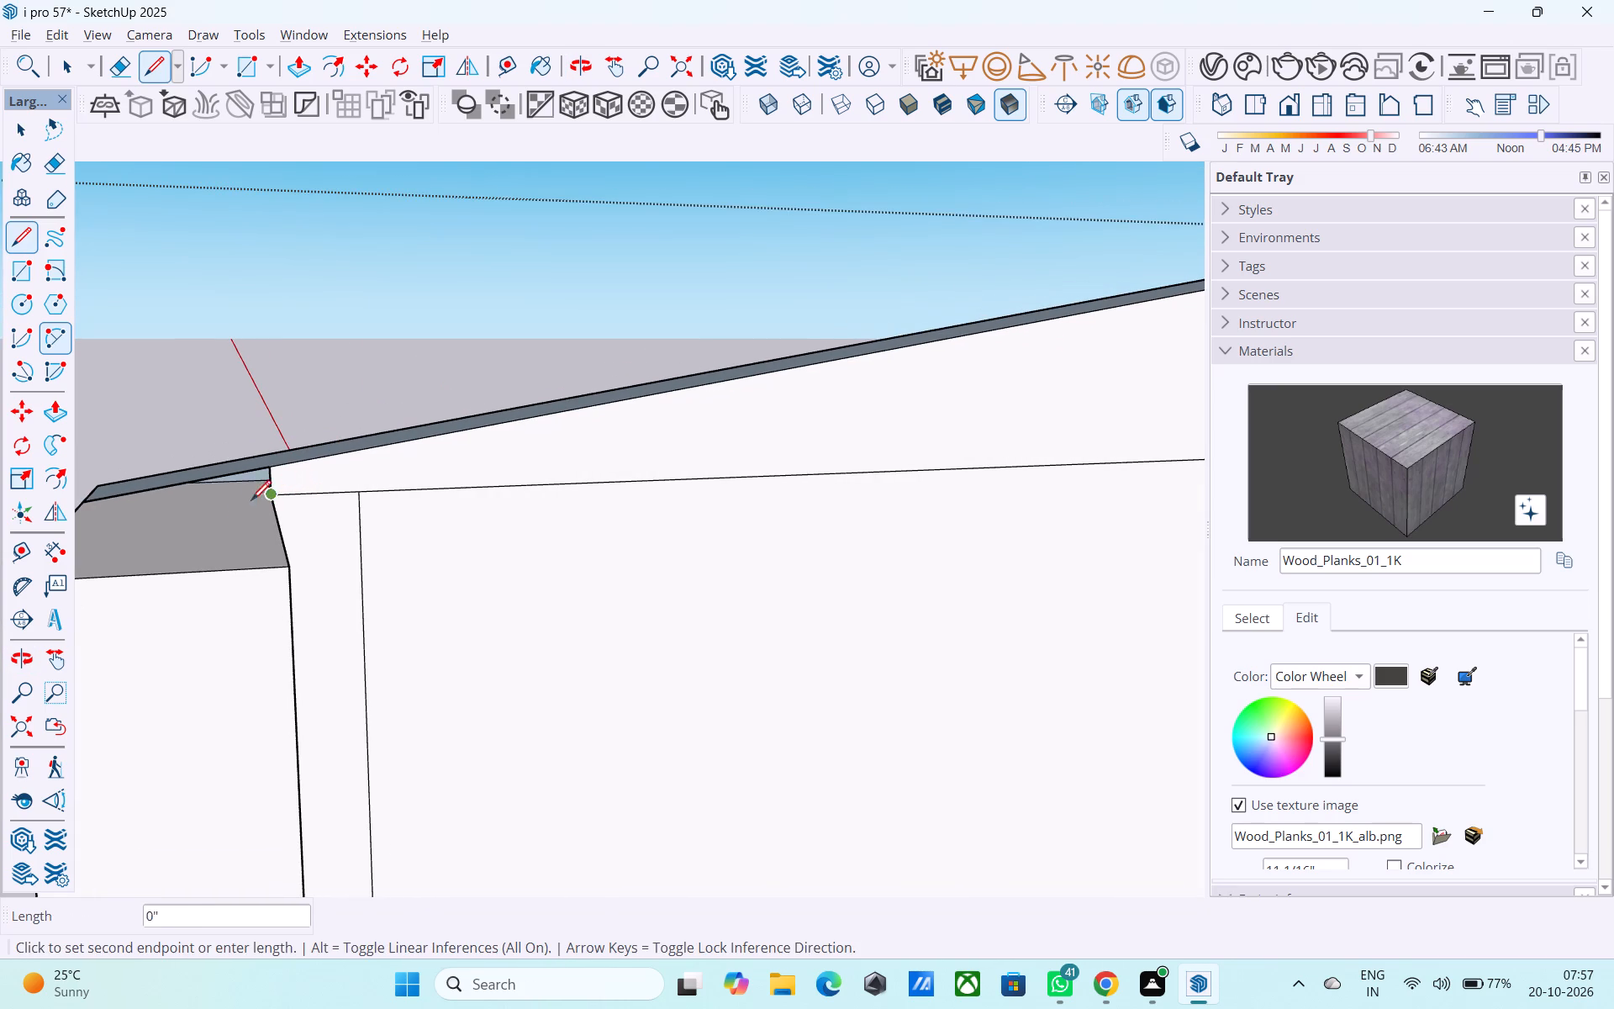
pyautogui.scroll(-1, 197, 513)
pyautogui.keyDown('shift'); pyautogui.moveTo(197, 513); pyautogui.dragTo(401, 663, button='middle'); pyautogui.keyUp('shift')
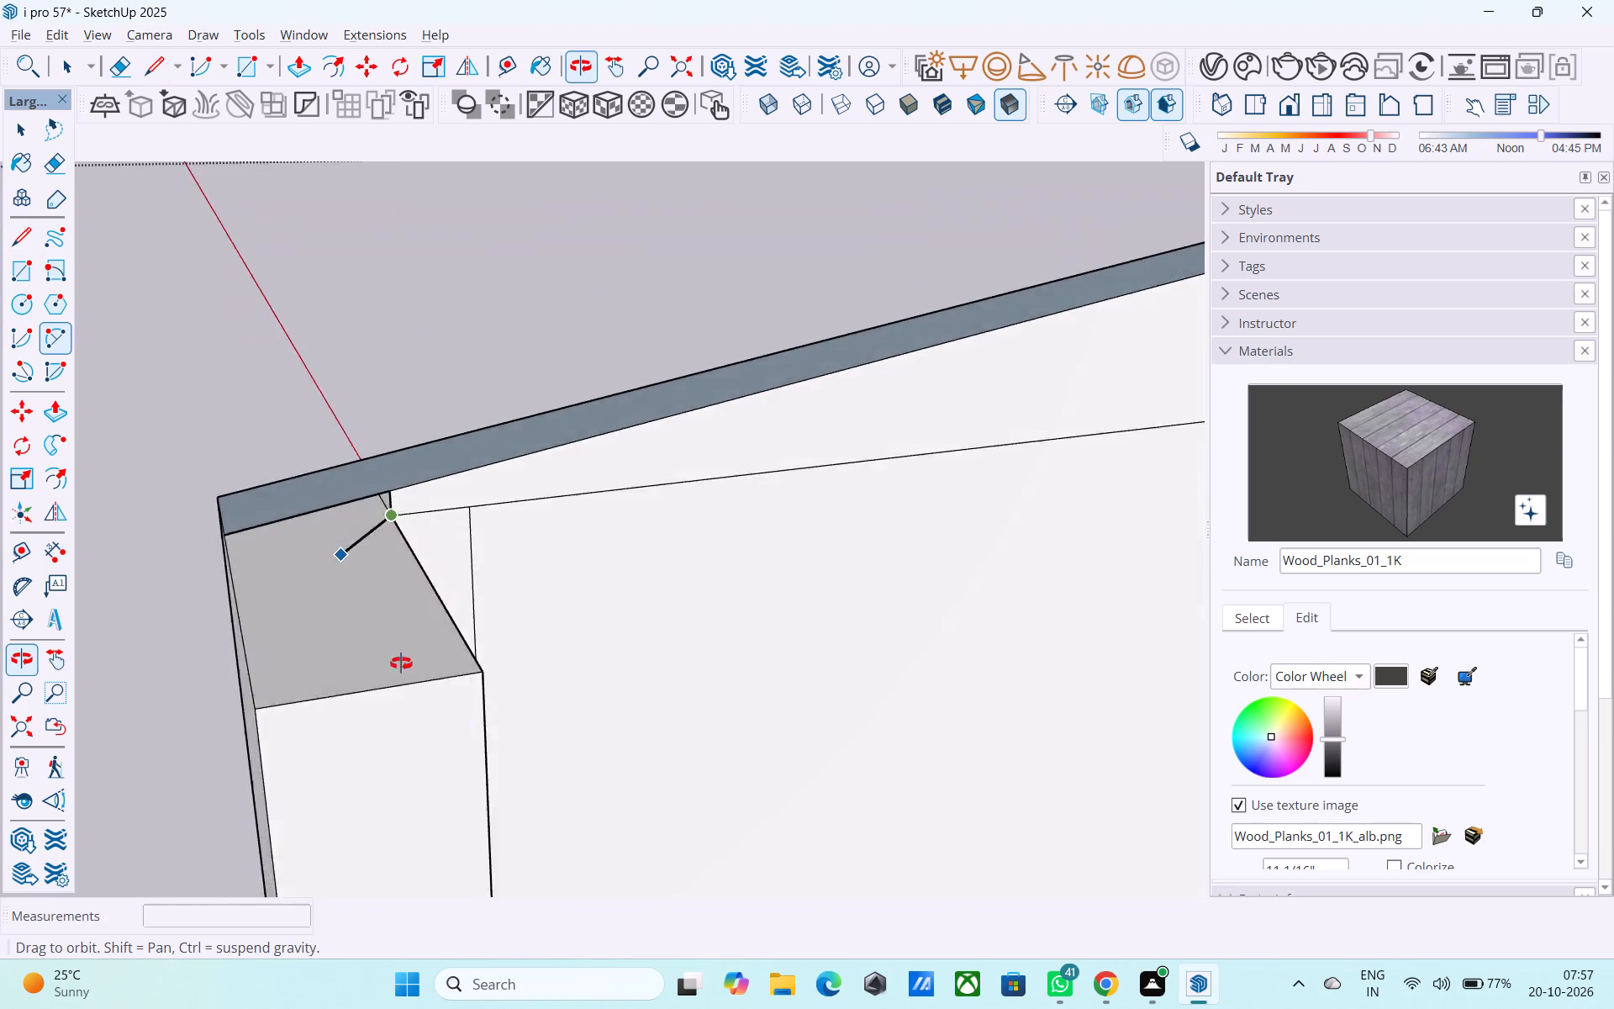
pyautogui.keyDown('shift'); pyautogui.moveTo(401, 663); pyautogui.dragTo(588, 676, button='middle'); pyautogui.keyUp('shift')
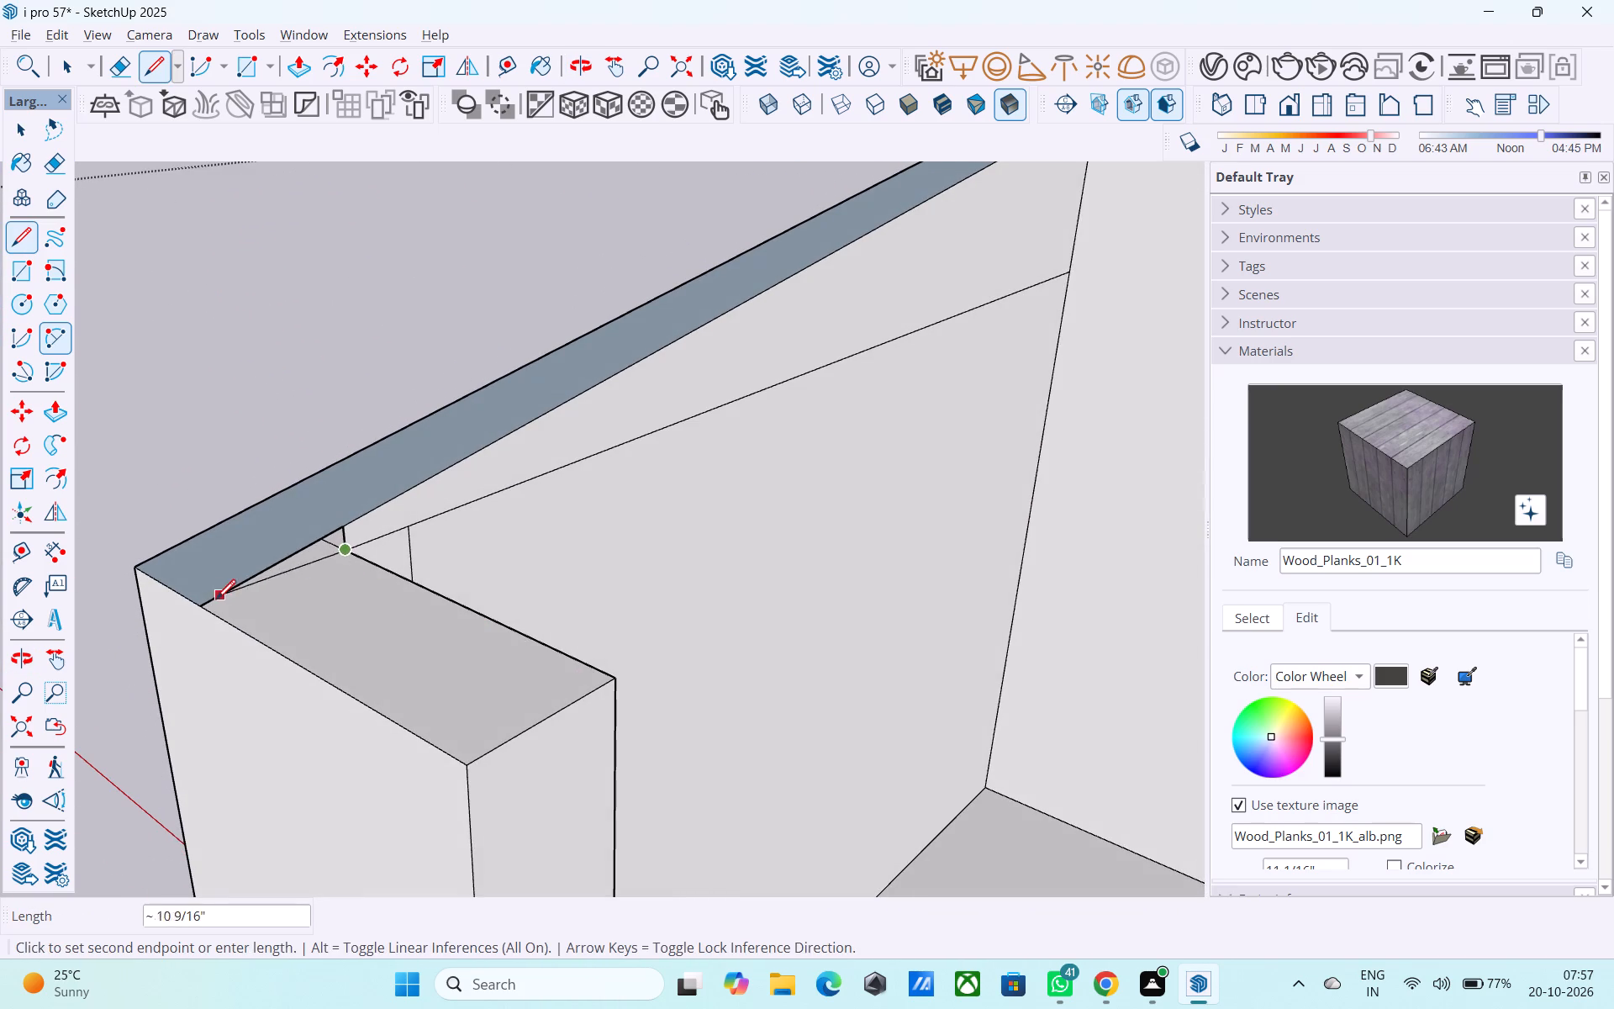
pyautogui.click(209, 605)
# Erase the short vertical line between the pillar's top corner and the sloping parapet edge.
pyautogui.scroll(3, 381, 546)
pyautogui.press('e')
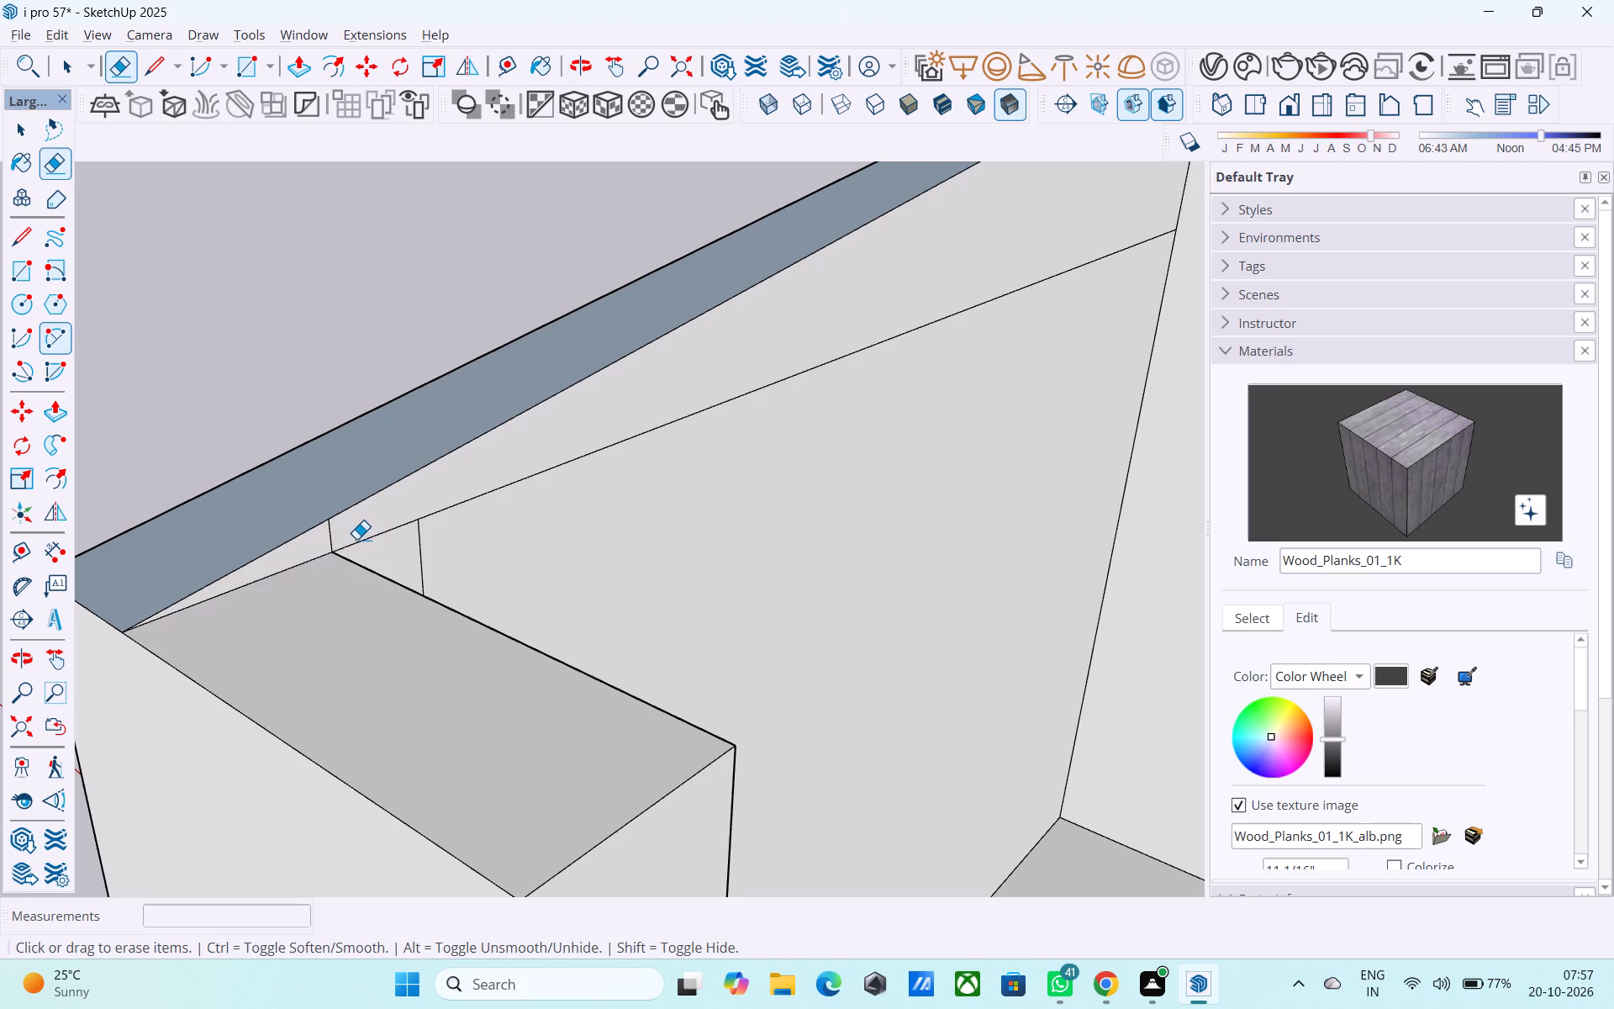
pyautogui.moveTo(341, 530); pyautogui.dragTo(330, 533)
# Erase the short vertical and long sloping stray lines on the outer plank face below the parapet's peak.
pyautogui.scroll(-10, 330, 566)
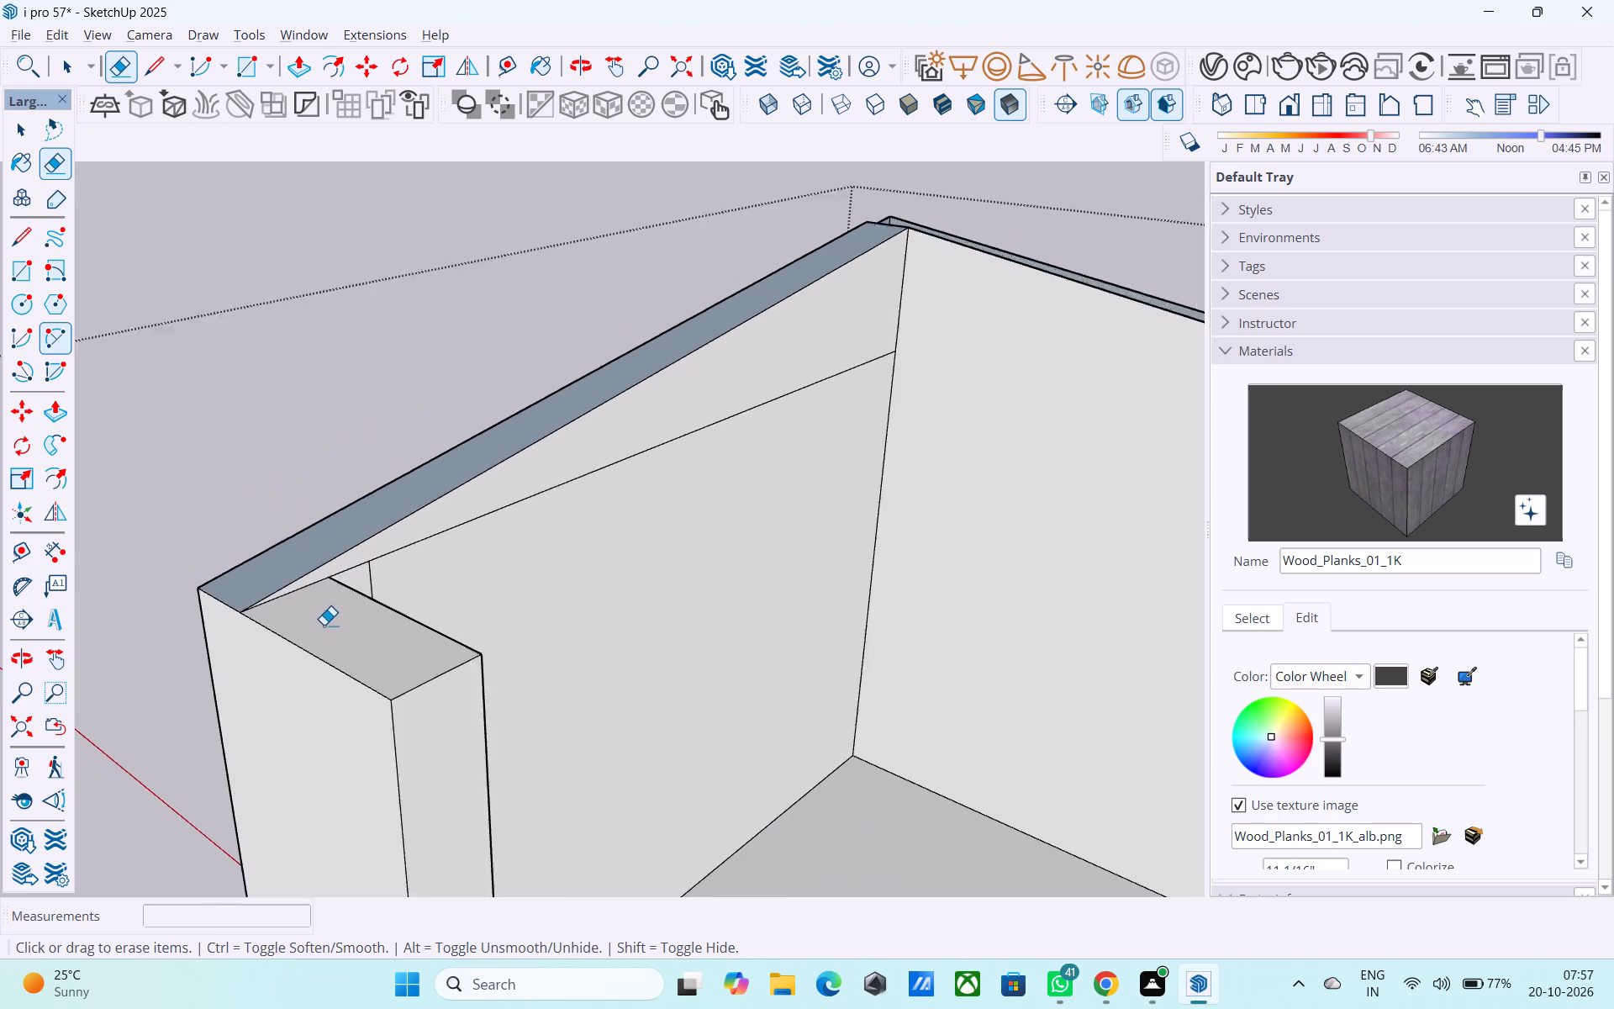
pyautogui.scroll(-2, 324, 625)
pyautogui.moveTo(686, 363); pyautogui.dragTo(154, 447, button='middle')
pyautogui.moveTo(154, 447); pyautogui.dragTo(380, 354, button='middle')
pyautogui.moveTo(527, 373); pyautogui.dragTo(524, 372, button='middle')
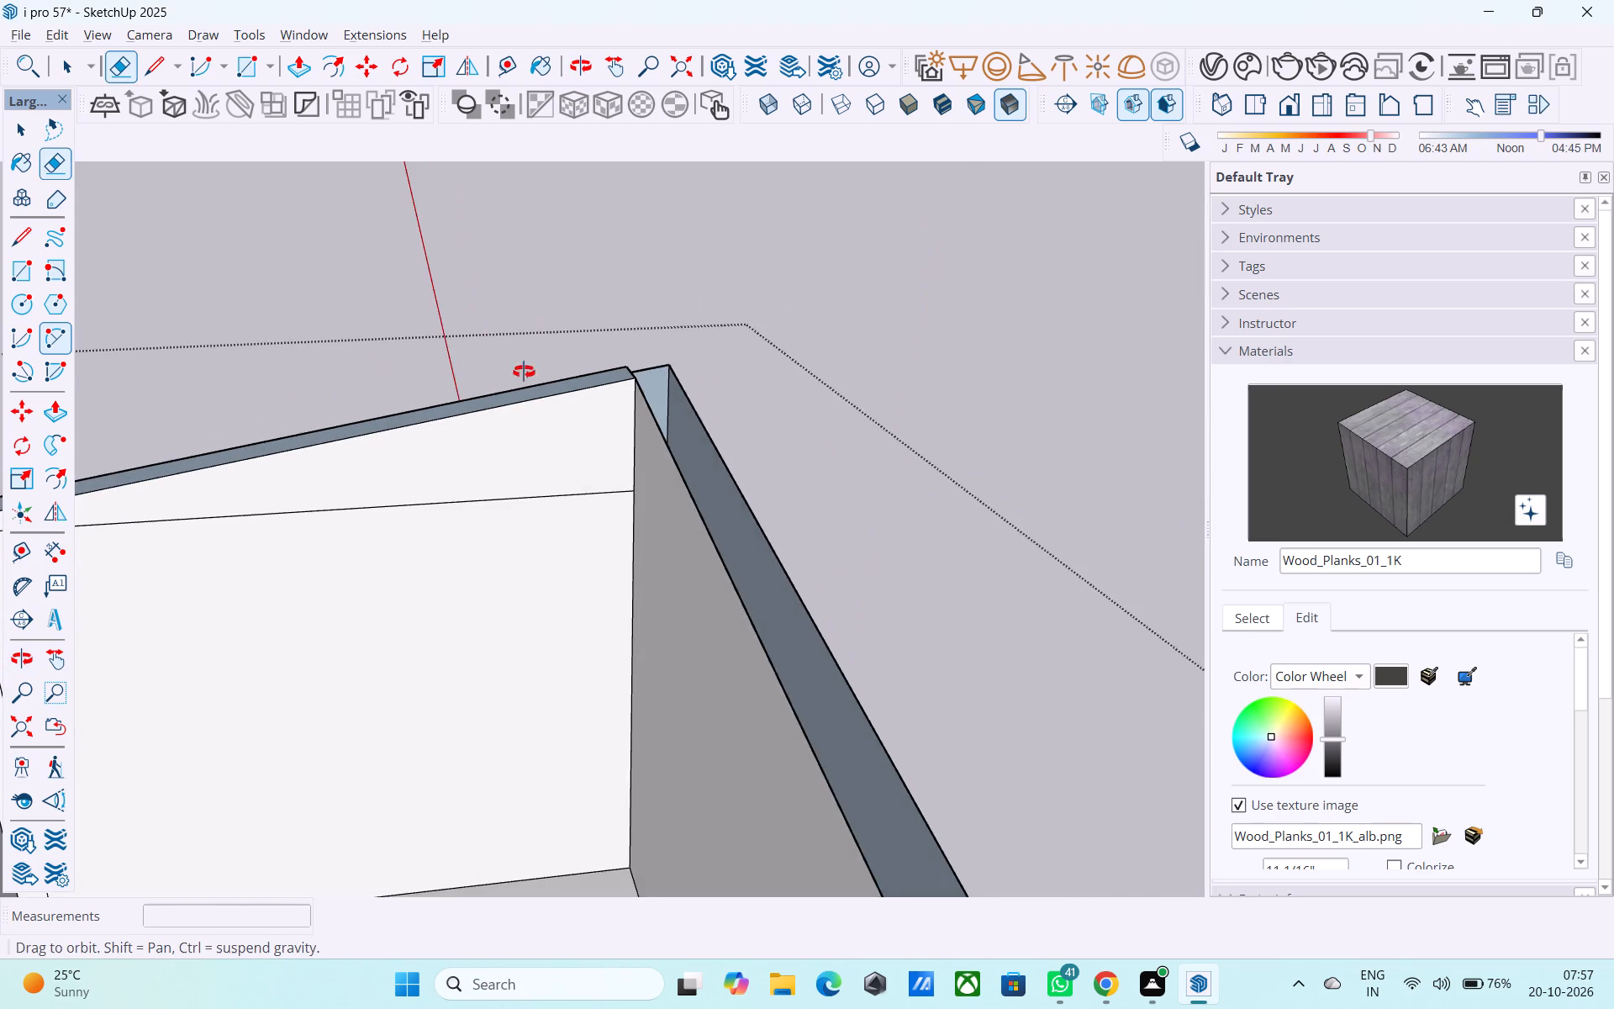
pyautogui.moveTo(524, 372); pyautogui.dragTo(642, 280, button='middle')
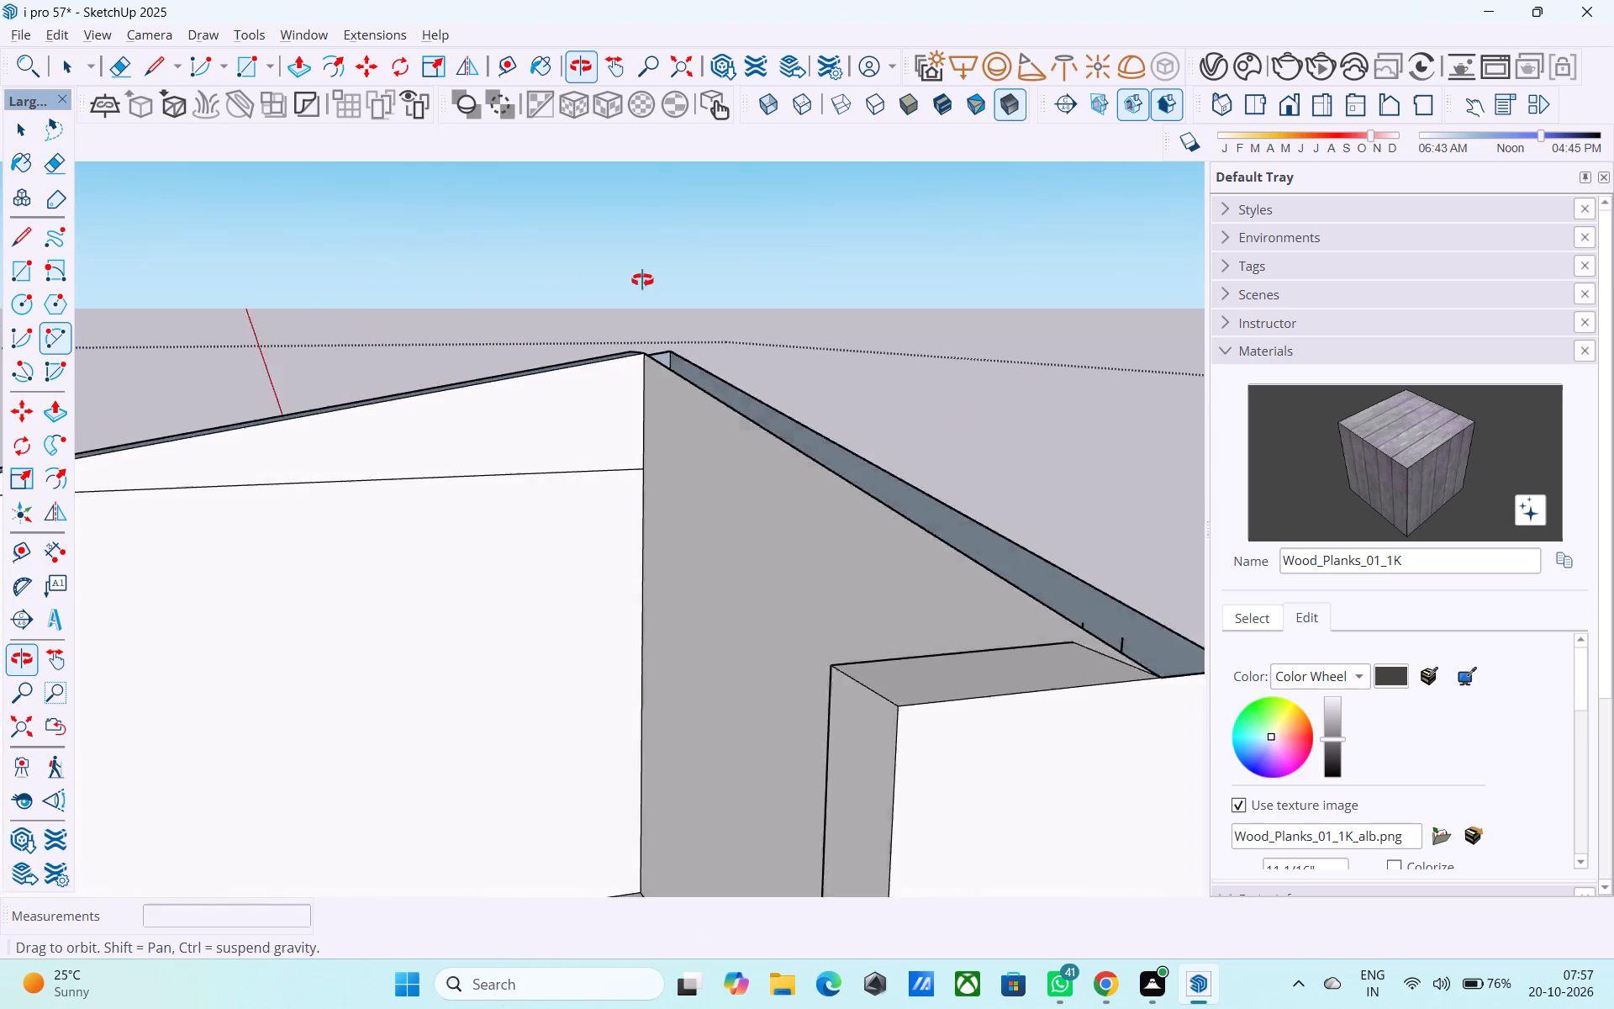
pyautogui.moveTo(642, 280); pyautogui.dragTo(720, 287, button='middle')
pyautogui.scroll(-5, 673, 301)
pyautogui.moveTo(446, 368); pyautogui.dragTo(1044, 532, button='middle')
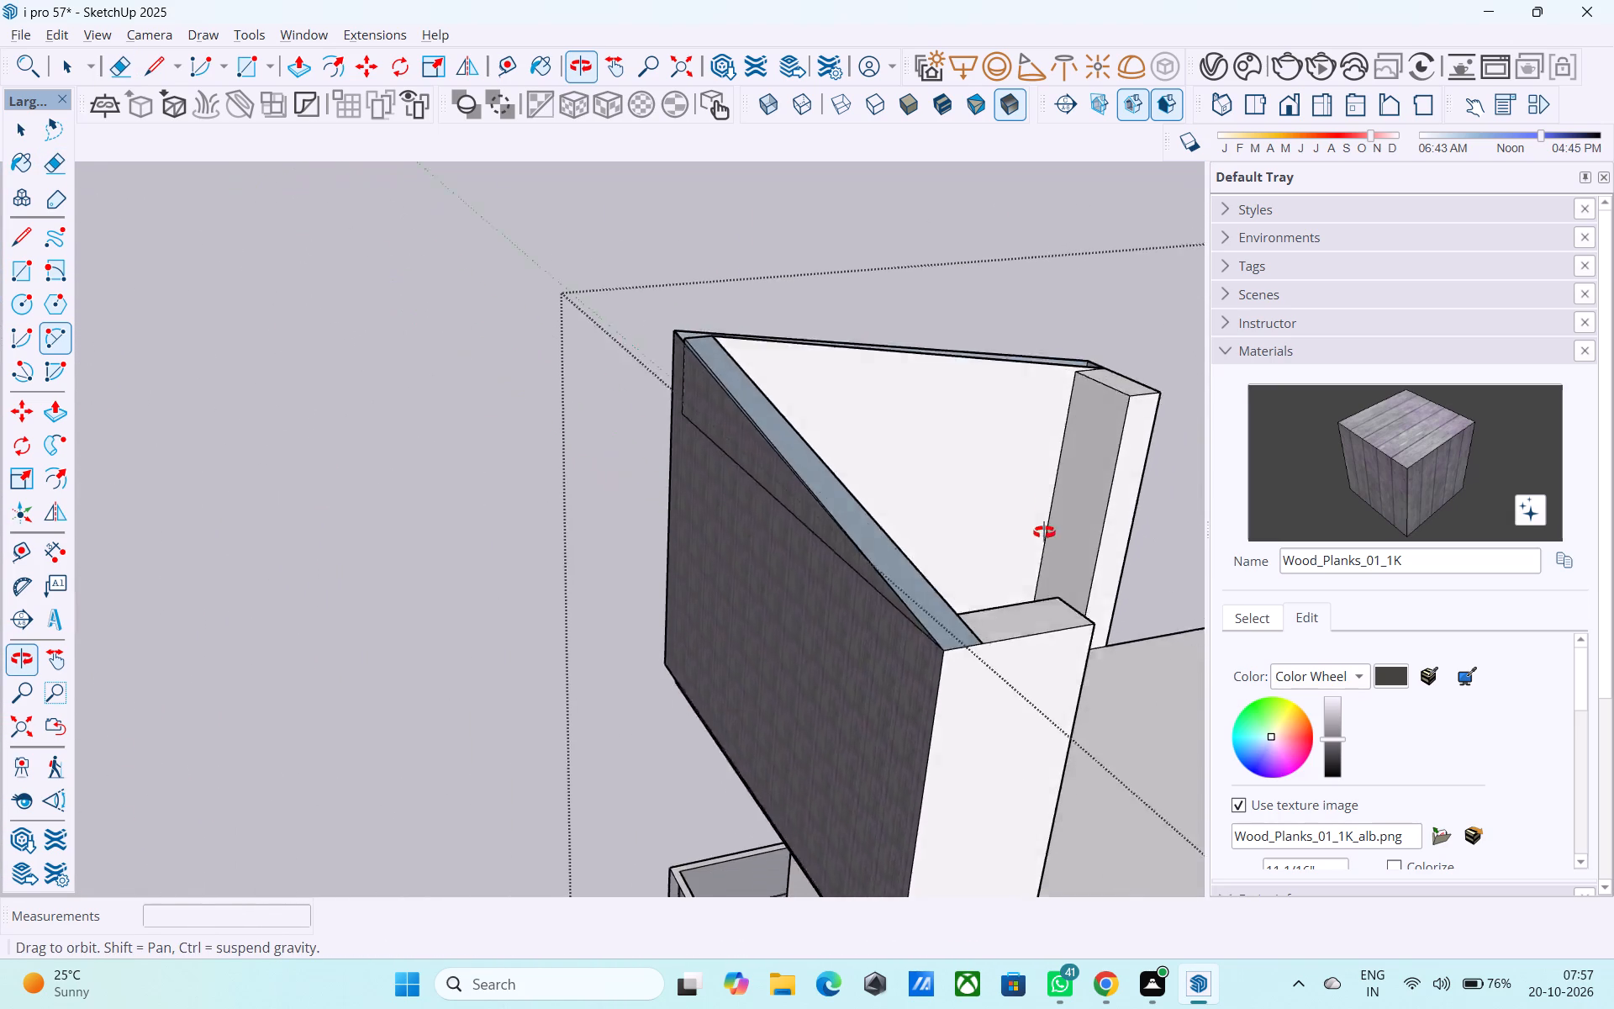
pyautogui.moveTo(1044, 532); pyautogui.dragTo(1027, 656, button='middle')
pyautogui.keyDown('shift'); pyautogui.moveTo(750, 438); pyautogui.dragTo(683, 408, button='middle'); pyautogui.keyUp('shift')
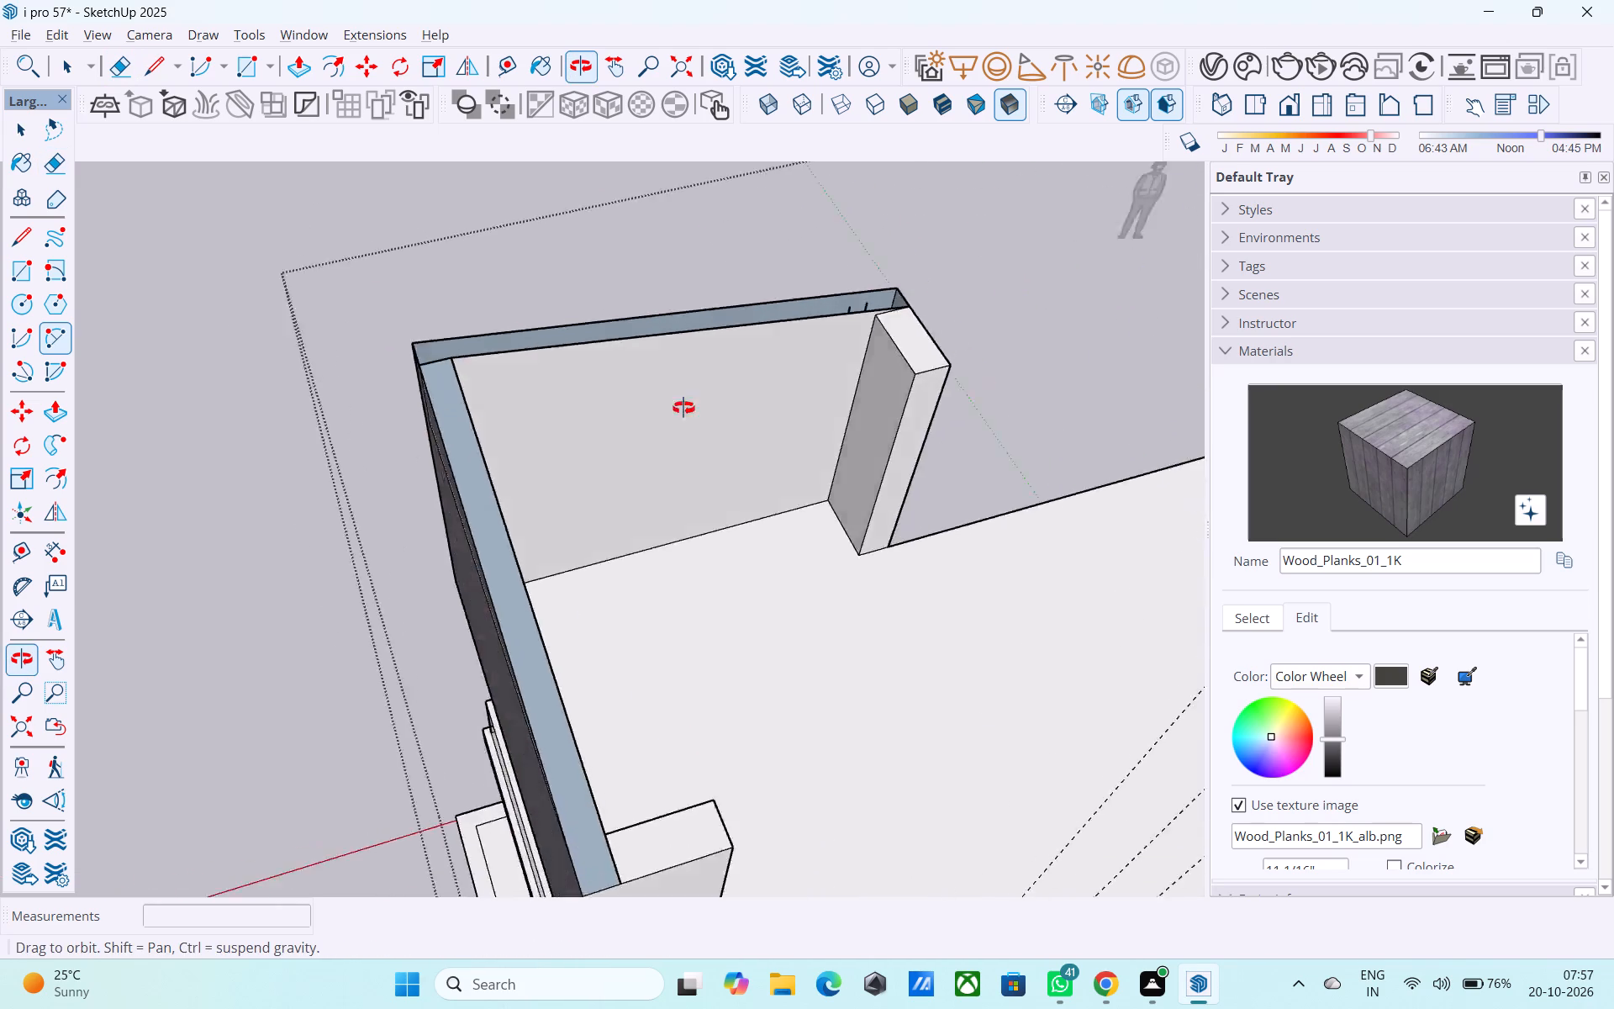
pyautogui.keyDown('shift'); pyautogui.moveTo(683, 408); pyautogui.dragTo(1058, 293, button='middle'); pyautogui.keyUp('shift')
pyautogui.moveTo(550, 452); pyautogui.dragTo(572, 472, button='middle')
pyautogui.scroll(5, 408, 567)
pyautogui.keyDown('shift'); pyautogui.moveTo(472, 573); pyautogui.dragTo(414, 452, button='middle'); pyautogui.keyUp('shift')
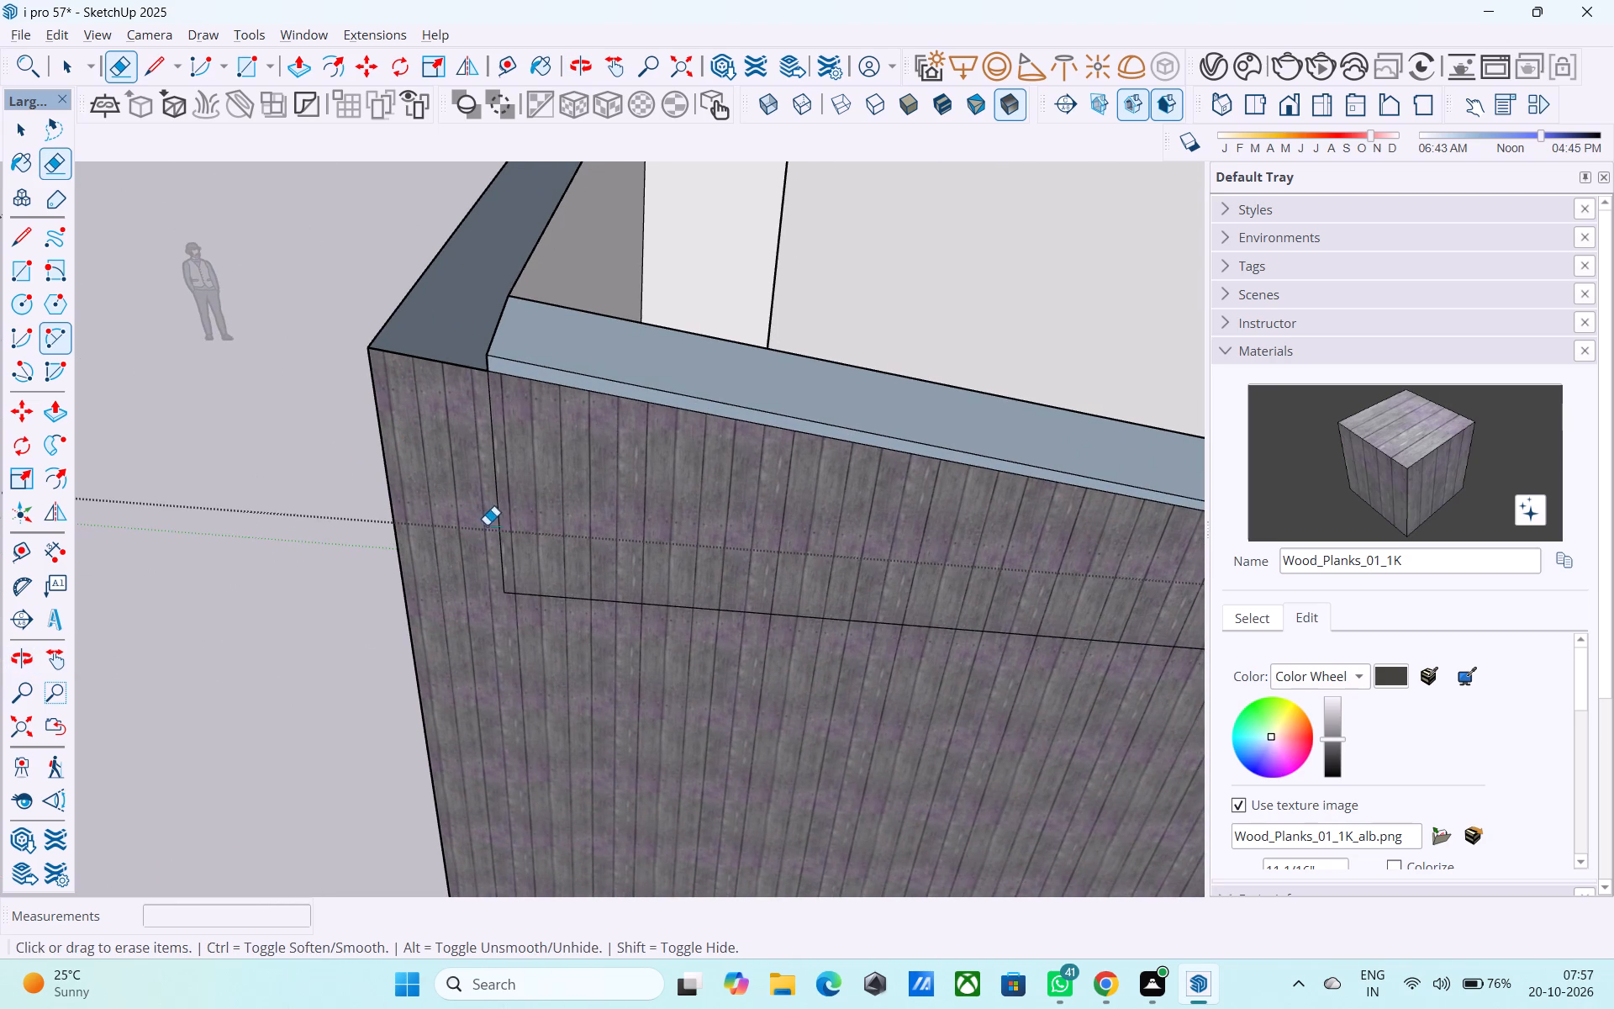
pyautogui.moveTo(490, 526); pyautogui.dragTo(501, 531)
pyautogui.moveTo(538, 588); pyautogui.dragTo(546, 613)
# Examine the far end of the other parapet wing around the two short stray lines beside its pillar.
pyautogui.moveTo(576, 541); pyautogui.dragTo(506, 732, button='middle')
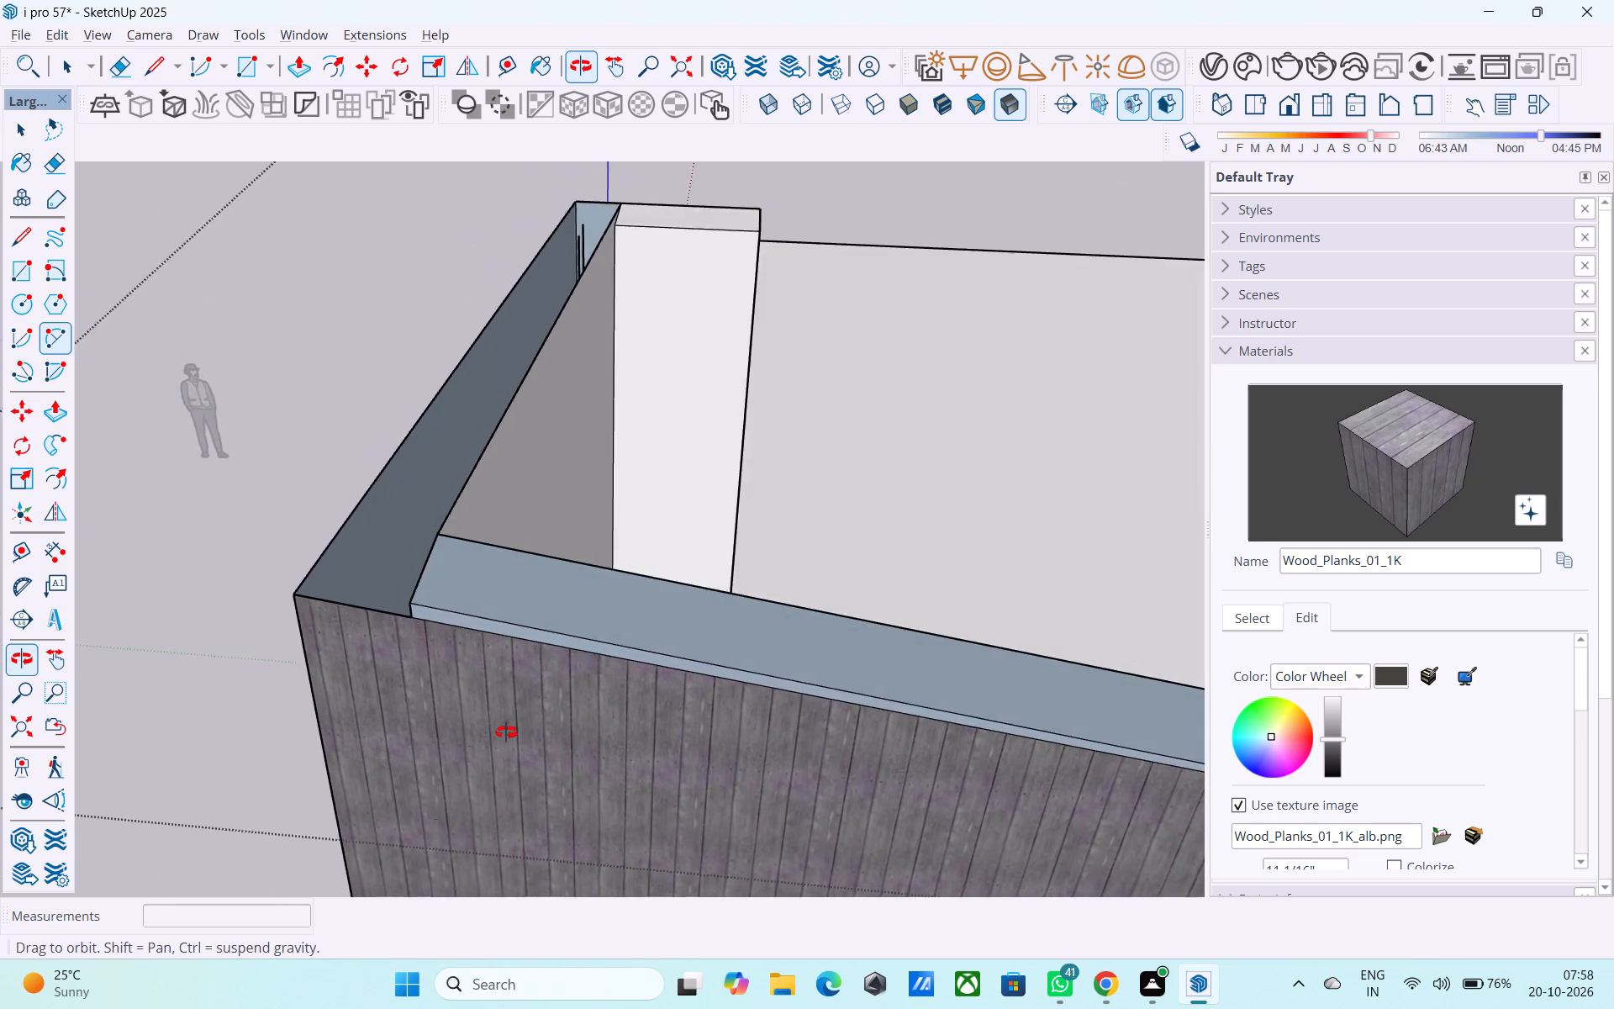
pyautogui.moveTo(506, 732); pyautogui.dragTo(758, 647, button='middle')
pyautogui.keyDown('shift'); pyautogui.moveTo(504, 637); pyautogui.dragTo(355, 635, button='middle'); pyautogui.keyUp('shift')
pyautogui.scroll(4, 403, 515)
pyautogui.keyDown('shift'); pyautogui.moveTo(411, 403); pyautogui.dragTo(409, 454, button='middle'); pyautogui.keyUp('shift')
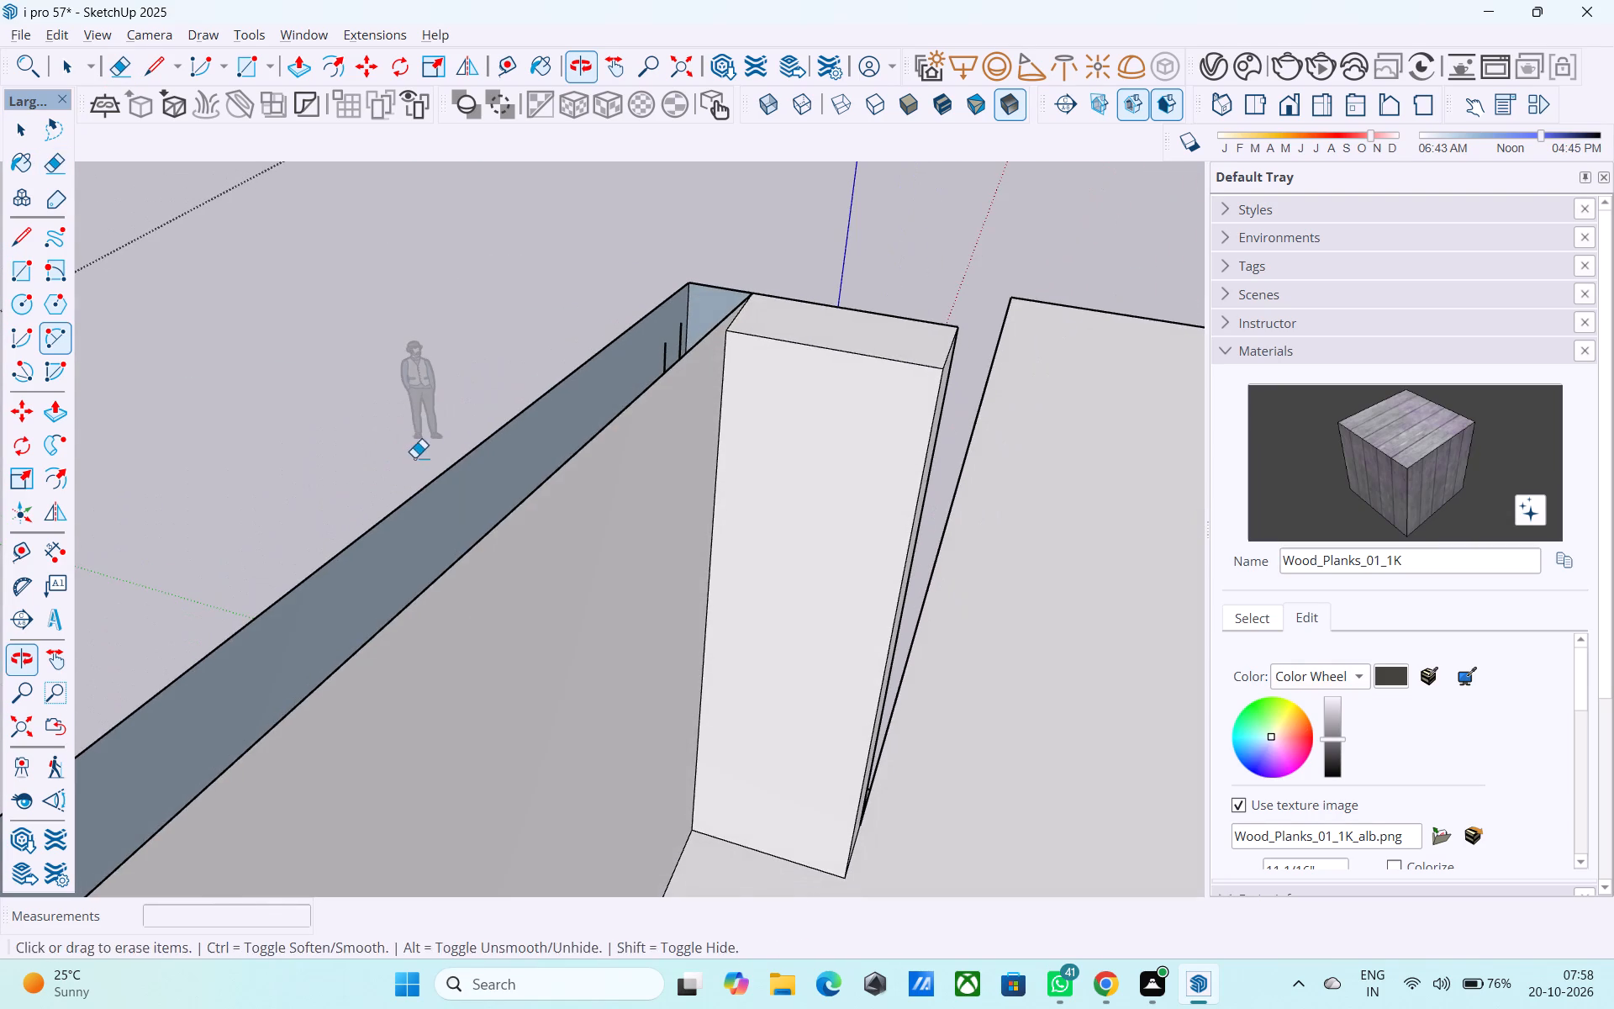
pyautogui.moveTo(593, 371); pyautogui.dragTo(718, 293, button='middle')
pyautogui.scroll(3, 725, 290)
pyautogui.moveTo(736, 287); pyautogui.dragTo(818, 293, button='middle')
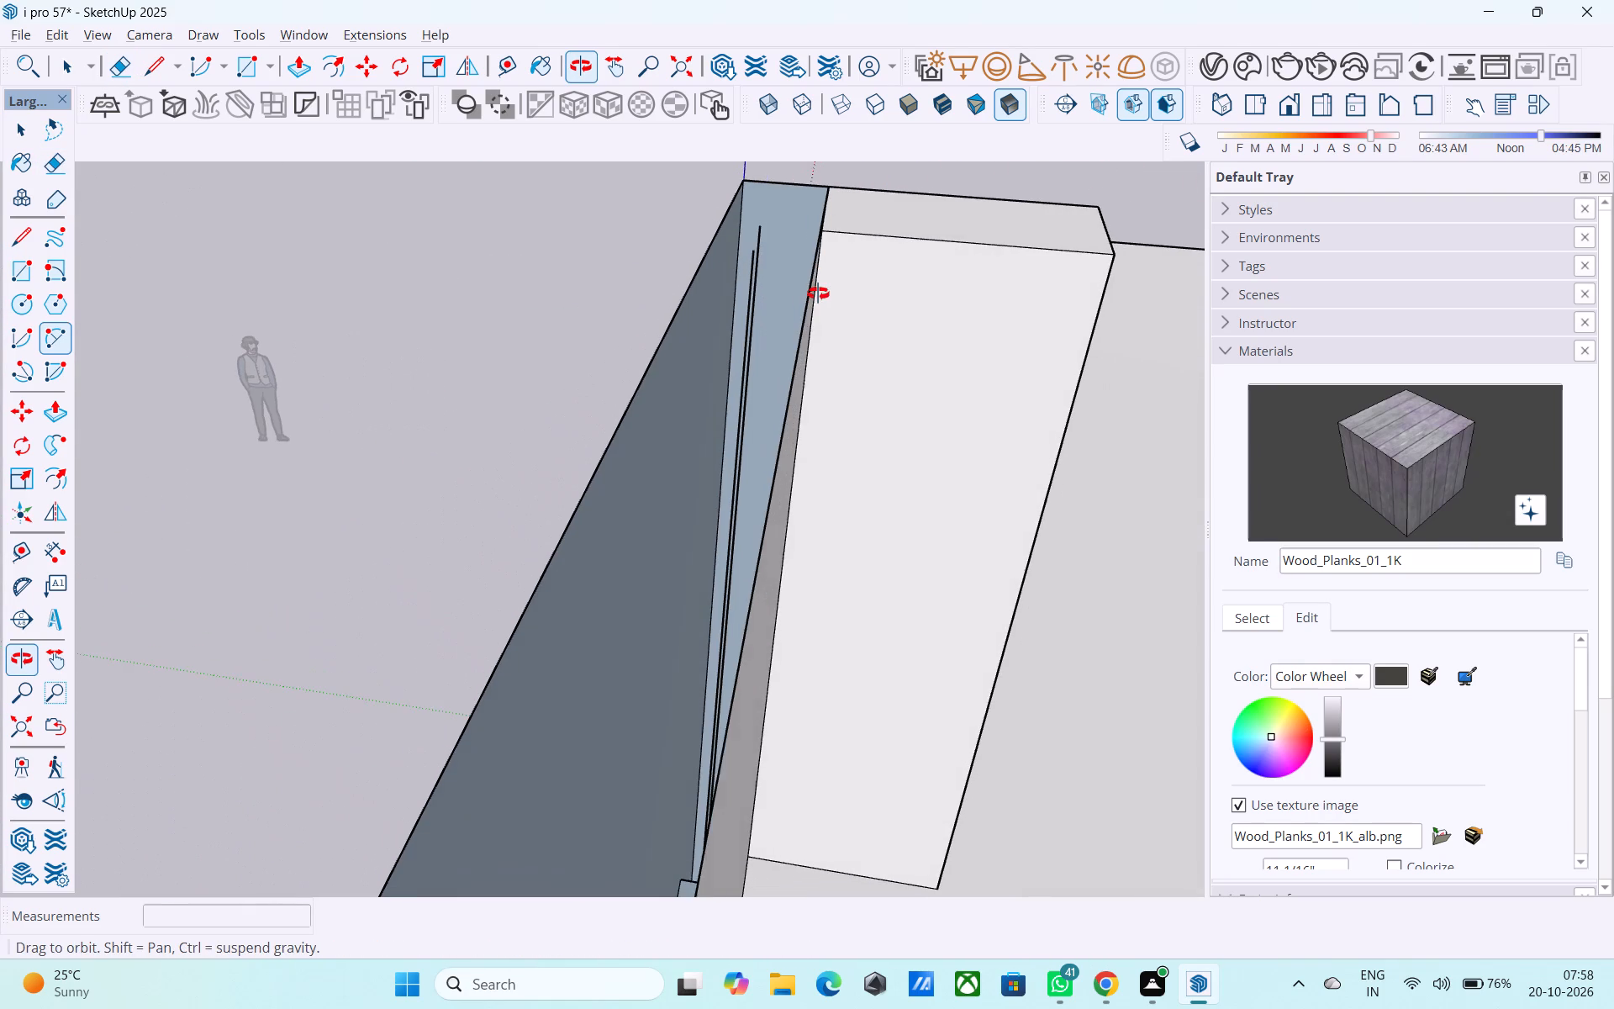
pyautogui.moveTo(818, 293); pyautogui.dragTo(813, 293, button='middle')
pyautogui.moveTo(764, 273); pyautogui.dragTo(741, 261, button='middle')
pyautogui.scroll(-2, 730, 265)
pyautogui.moveTo(729, 263); pyautogui.dragTo(772, 237, button='middle')
pyautogui.moveTo(772, 237); pyautogui.dragTo(752, 225, button='middle')
pyautogui.scroll(-6, 748, 221)
# Examine the plank volume's peak corner and both sloping parapet tops from outside for uneven edges and leftover lines.
pyautogui.moveTo(636, 452); pyautogui.dragTo(539, 527, button='middle')
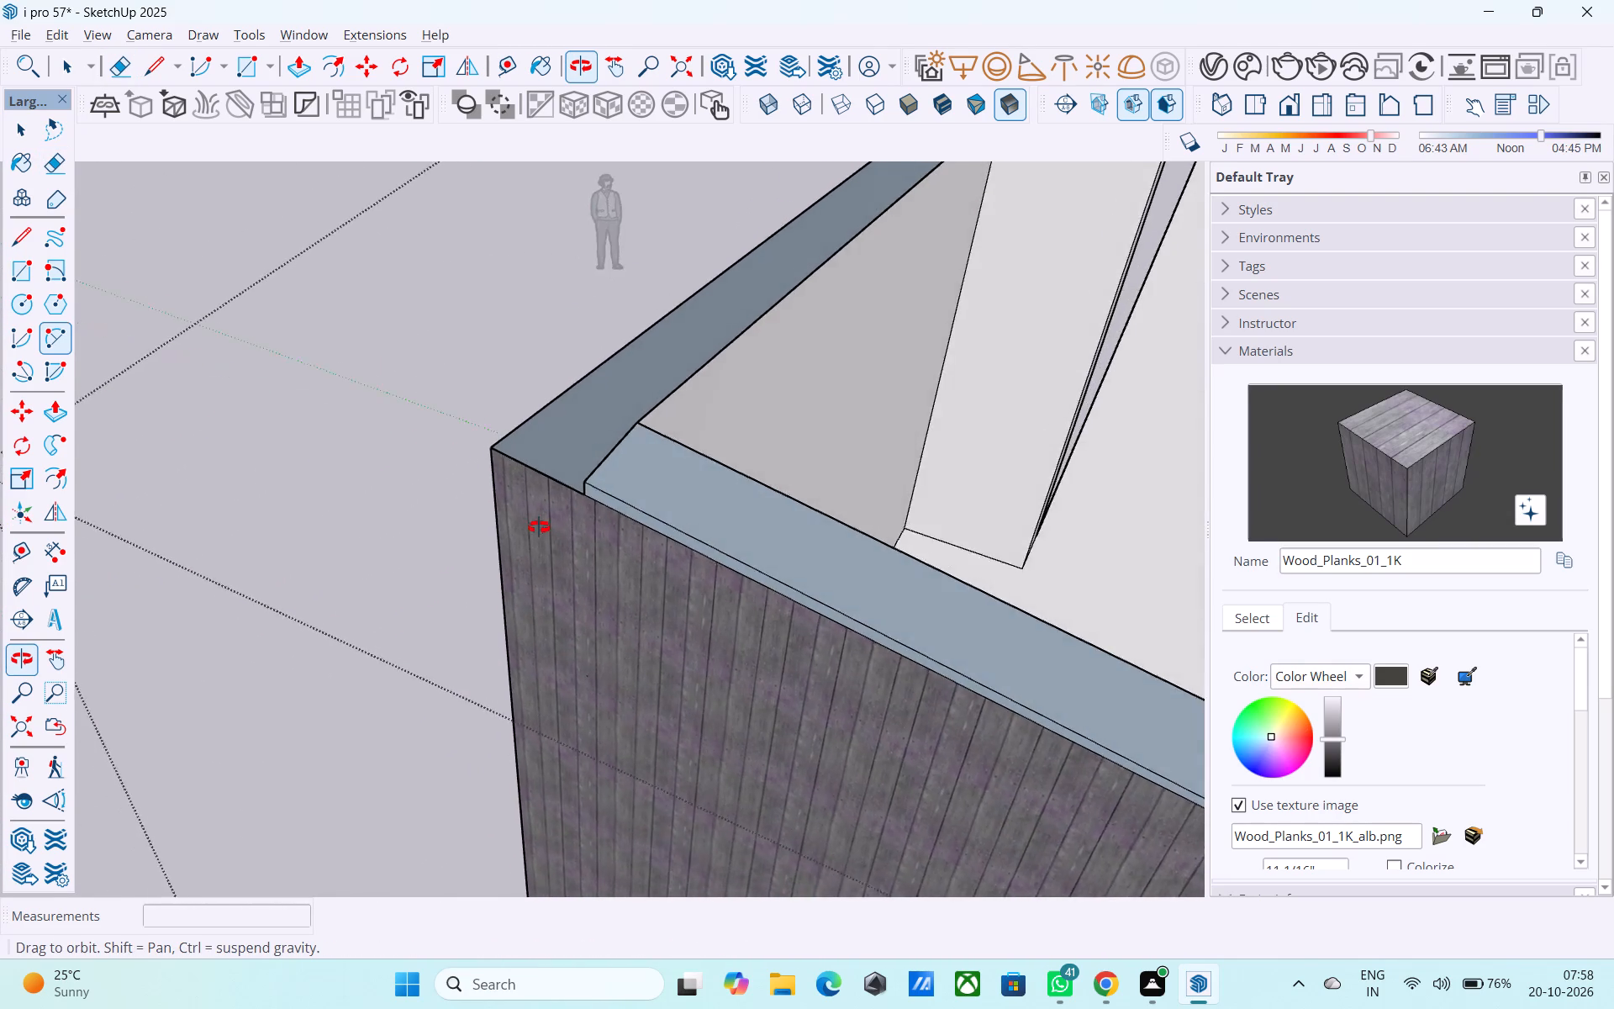
pyautogui.moveTo(539, 527); pyautogui.dragTo(335, 532, button='middle')
pyautogui.keyDown('shift'); pyautogui.moveTo(646, 499); pyautogui.dragTo(799, 218, button='middle'); pyautogui.keyUp('shift')
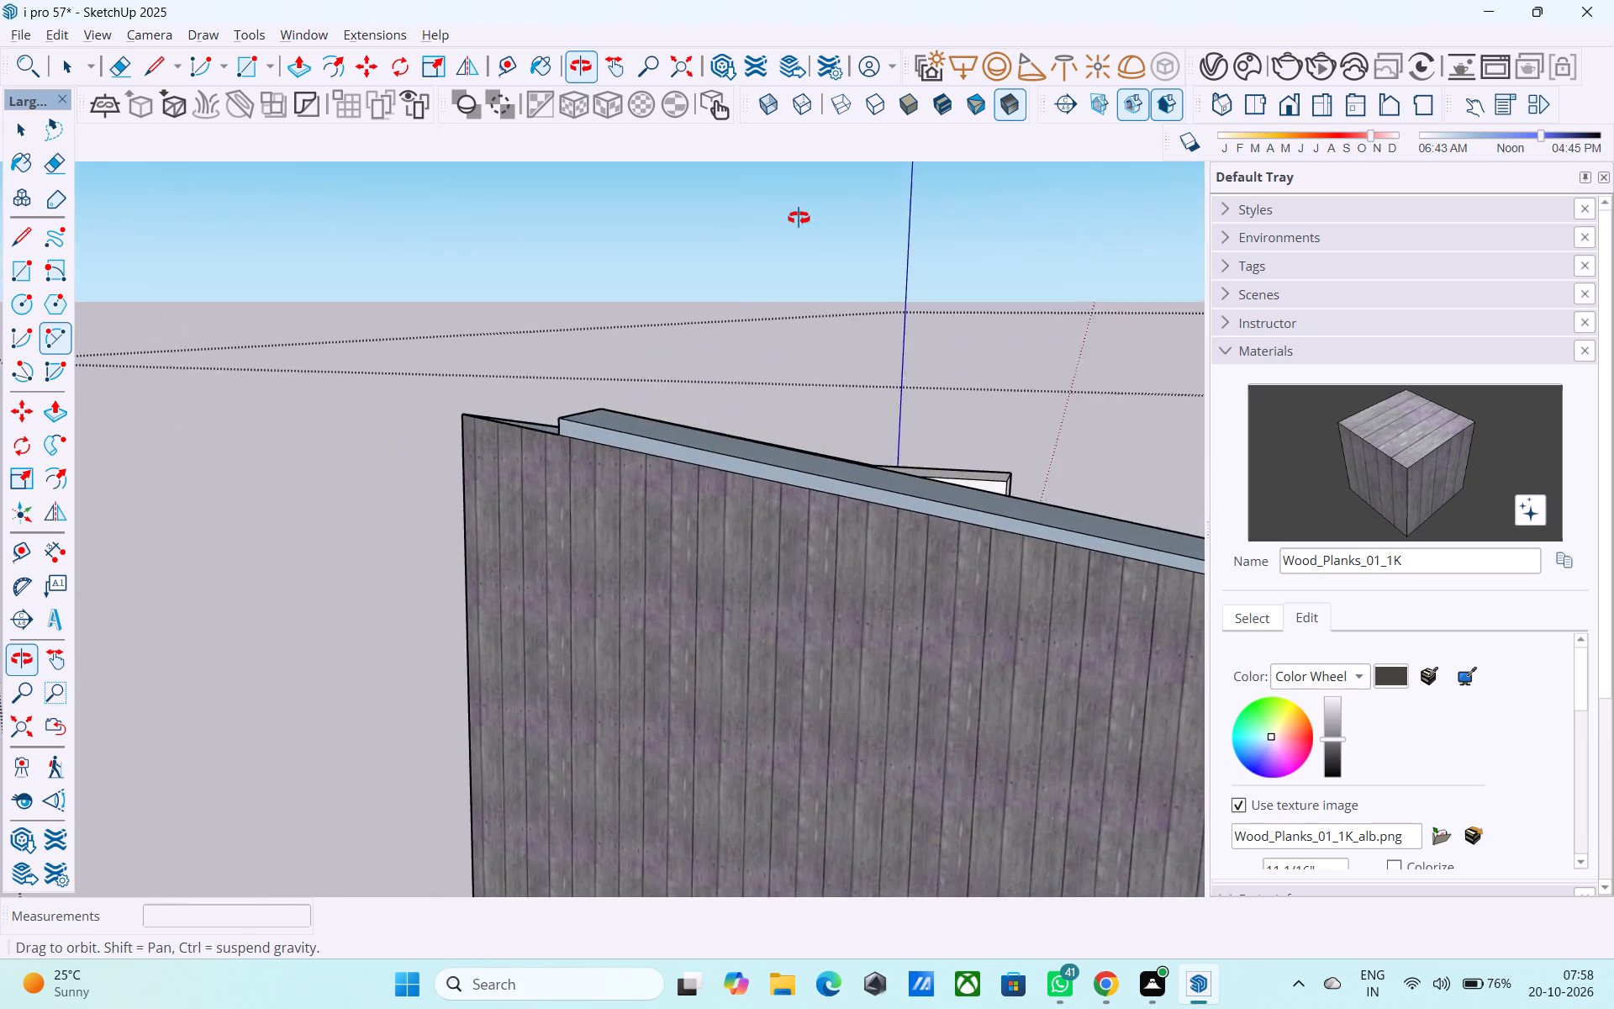
pyautogui.keyDown('shift'); pyautogui.moveTo(799, 218); pyautogui.dragTo(609, 225, button='middle'); pyautogui.keyUp('shift')
pyautogui.scroll(-4, 607, 227)
pyautogui.keyDown('shift'); pyautogui.moveTo(588, 311); pyautogui.dragTo(500, 308, button='middle'); pyautogui.keyUp('shift')
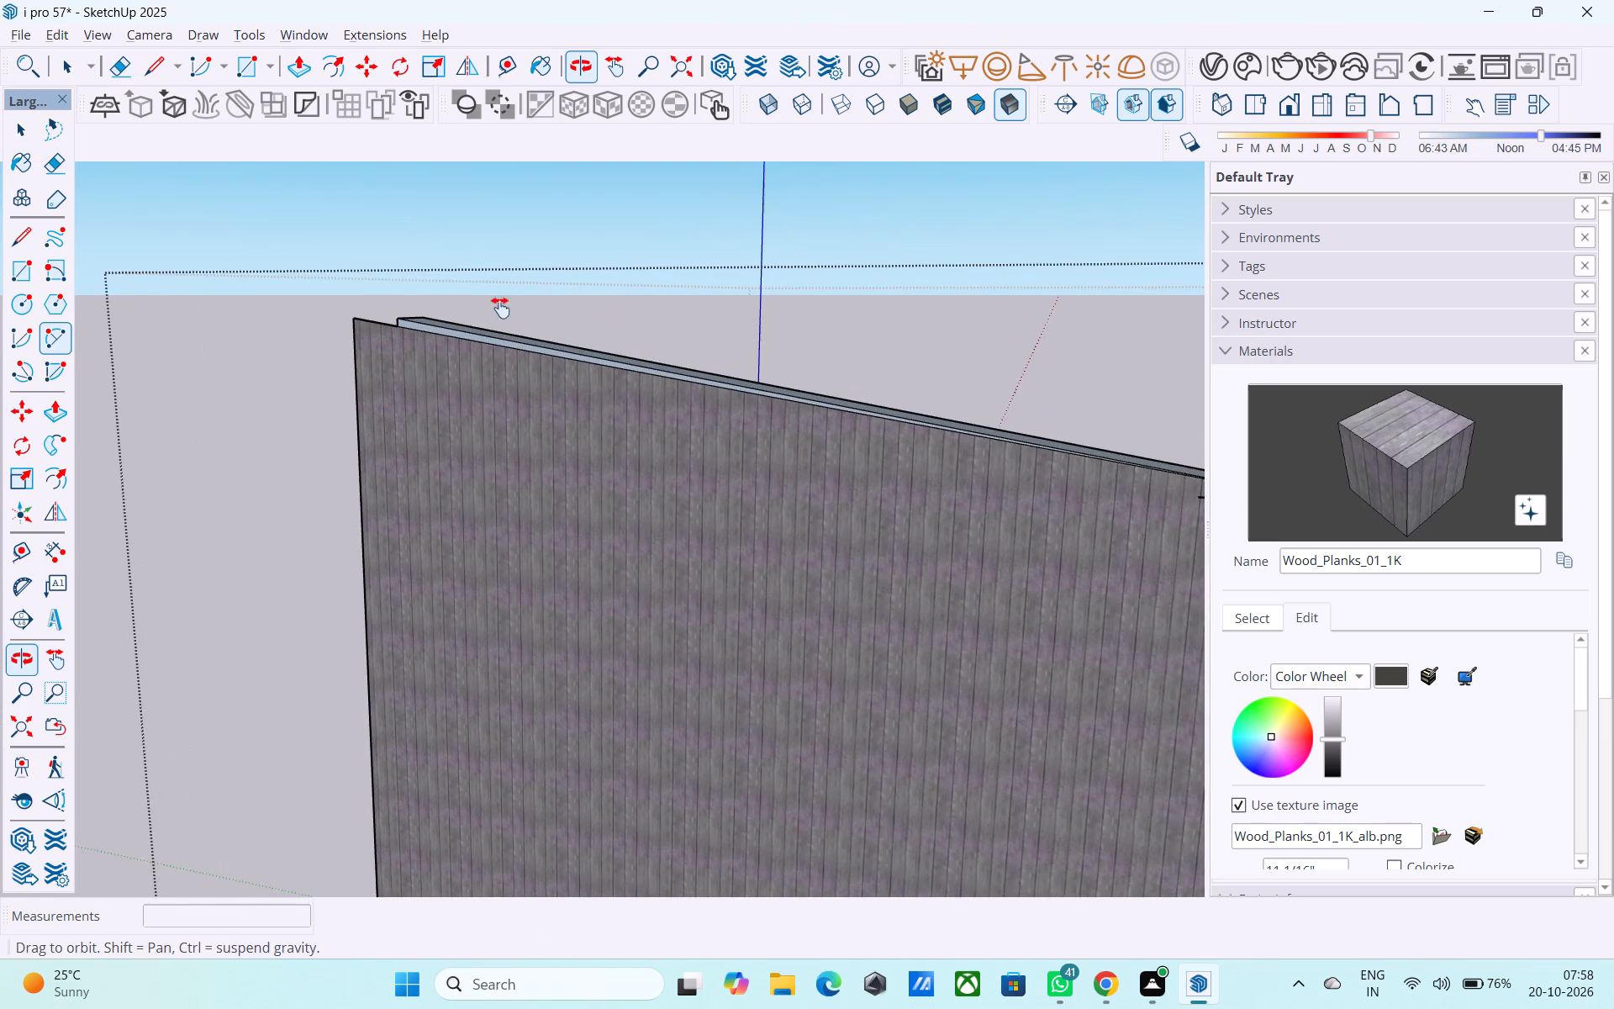
pyautogui.keyDown('shift'); pyautogui.moveTo(500, 308); pyautogui.dragTo(689, 488, button='middle'); pyautogui.keyUp('shift')
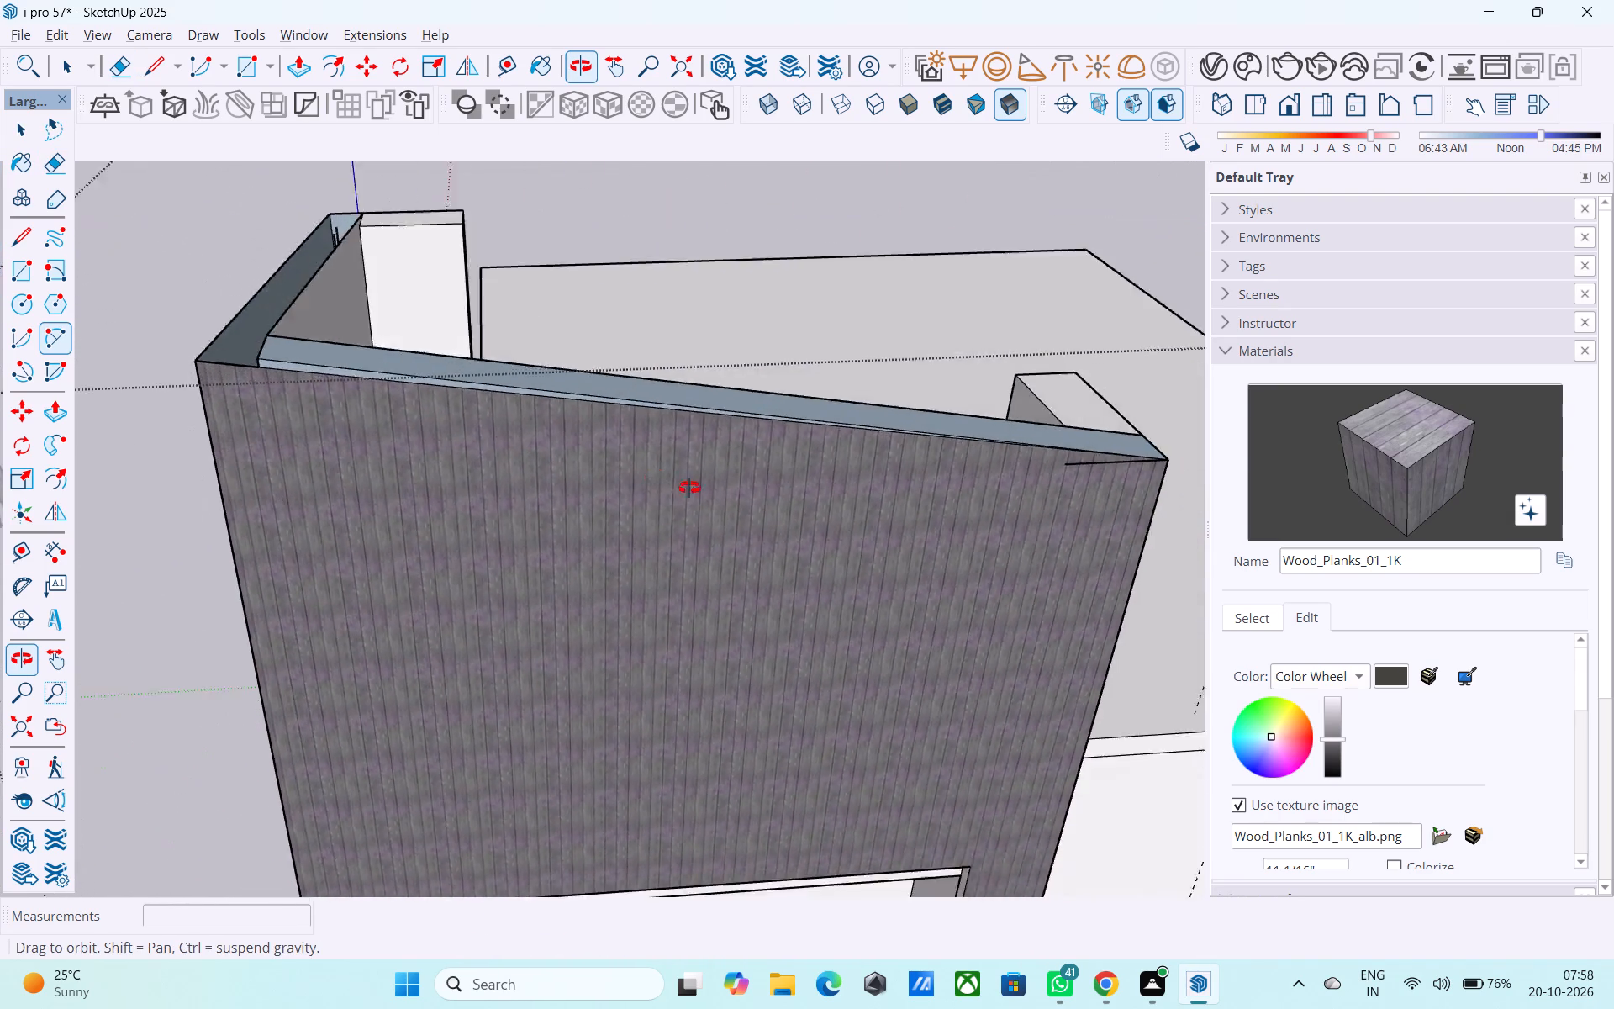
pyautogui.keyDown('shift'); pyautogui.moveTo(689, 488); pyautogui.dragTo(945, 483, button='middle'); pyautogui.keyUp('shift')
pyautogui.keyDown('shift'); pyautogui.moveTo(403, 483); pyautogui.dragTo(675, 503, button='middle'); pyautogui.keyUp('shift')
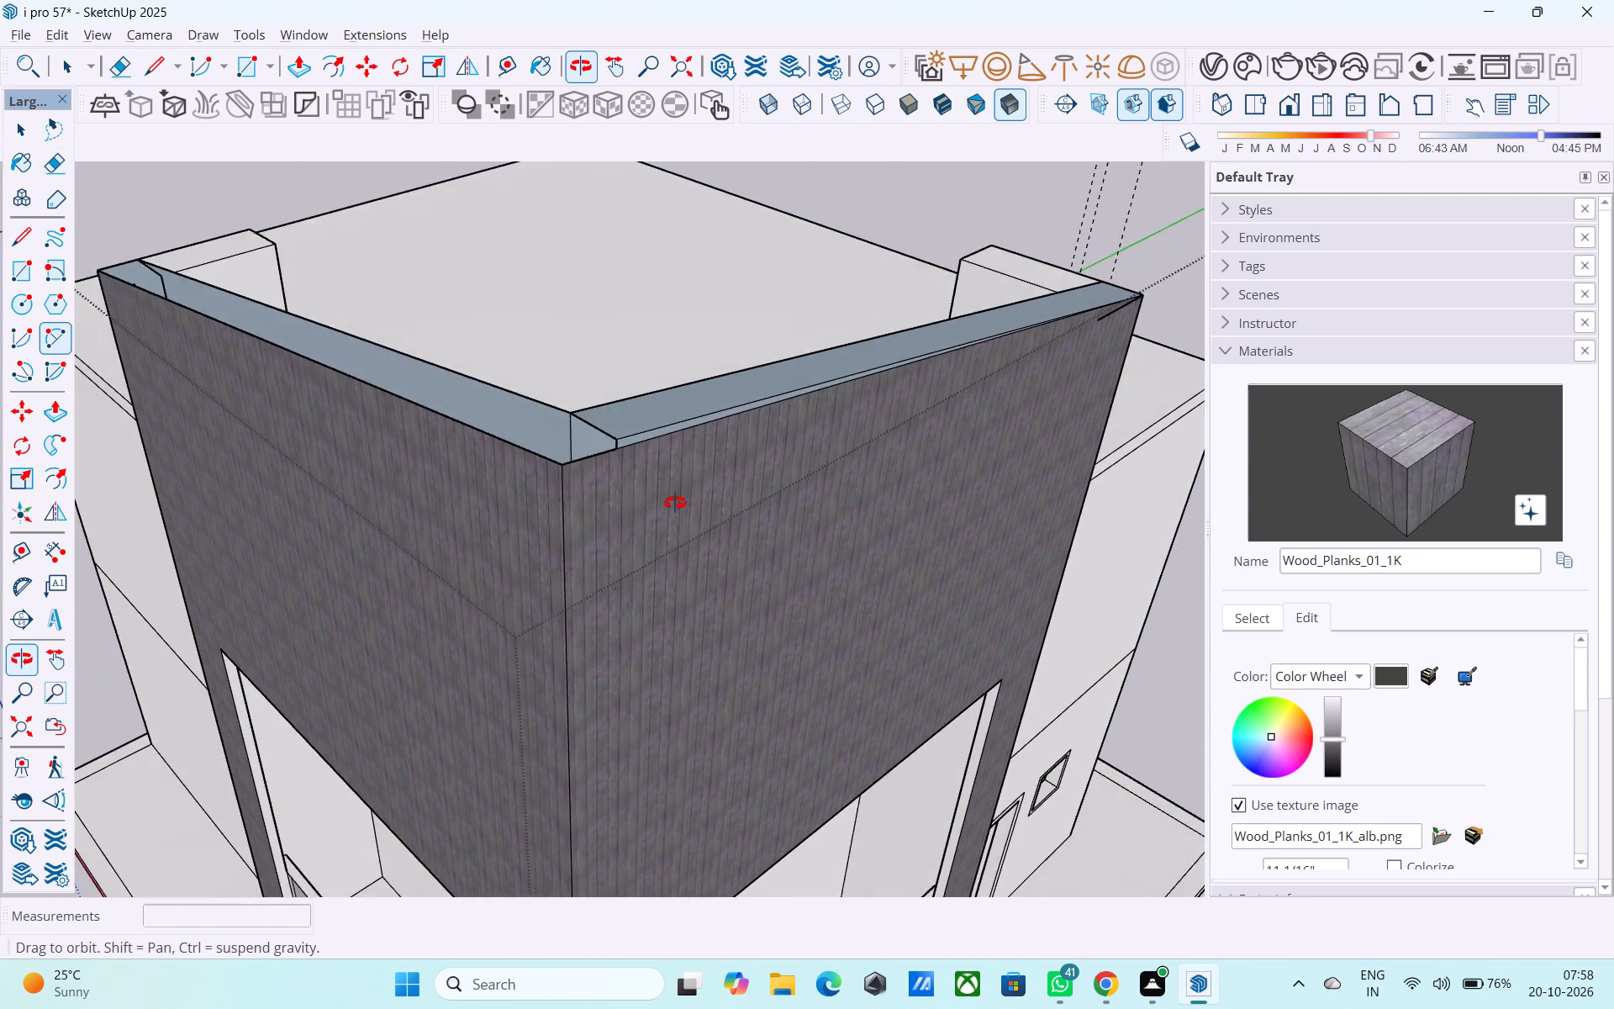
pyautogui.keyDown('shift'); pyautogui.moveTo(675, 503); pyautogui.dragTo(517, 548, button='middle'); pyautogui.keyUp('shift')
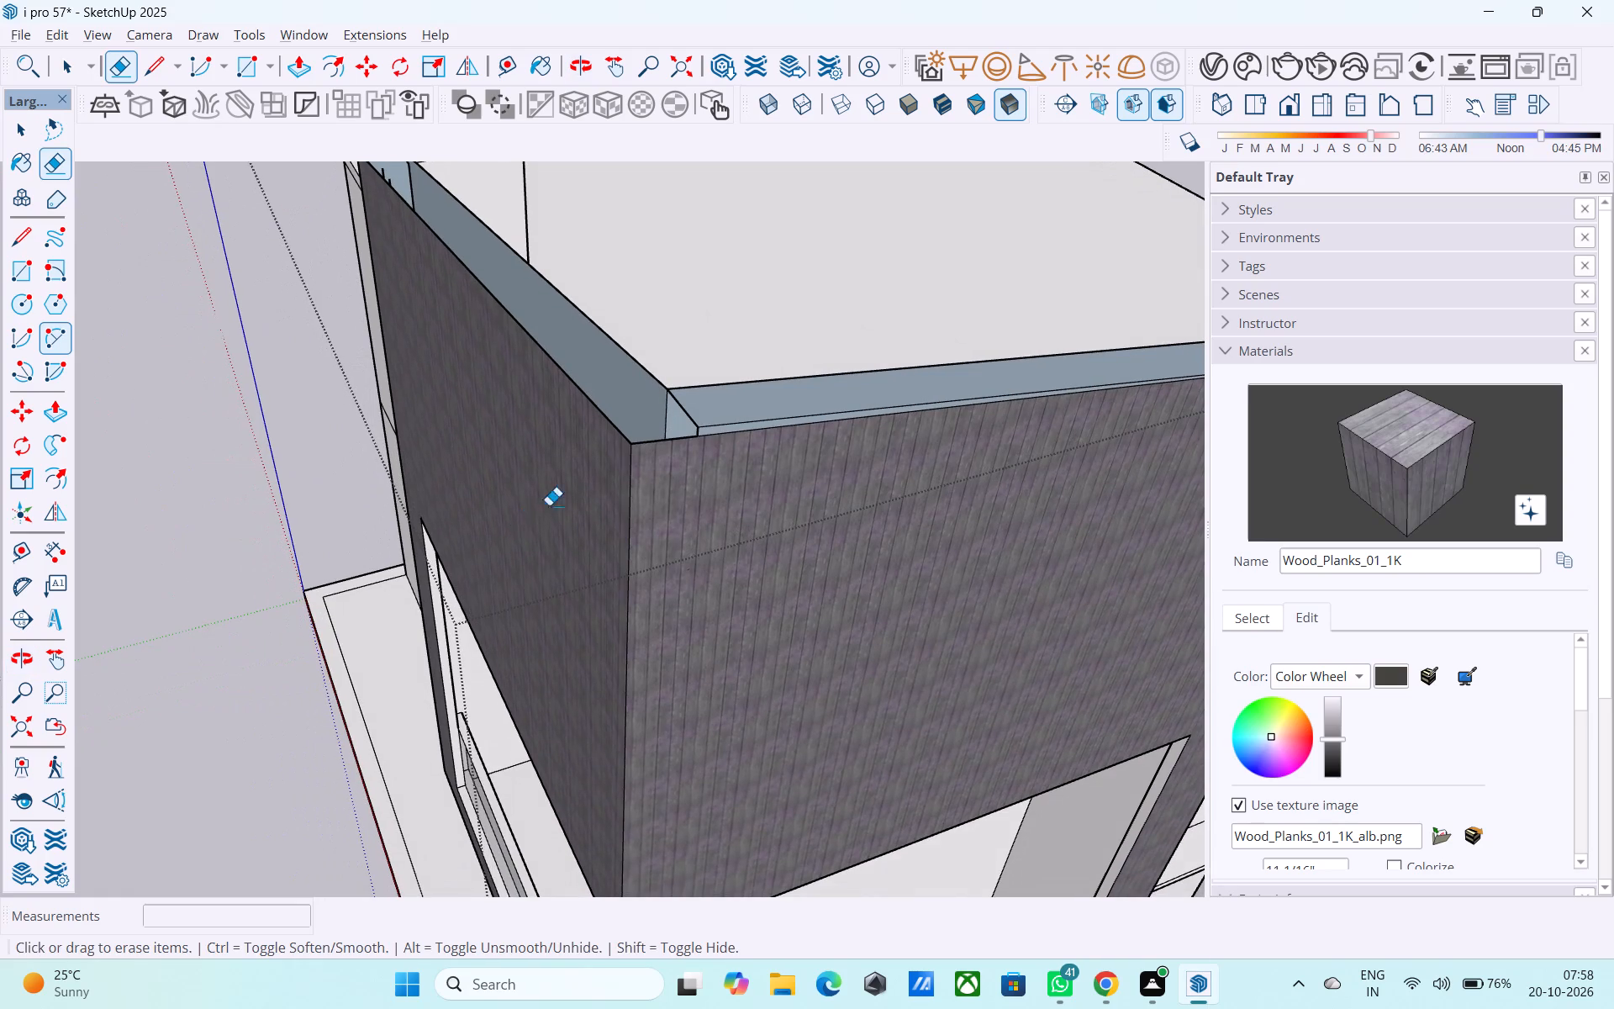
pyautogui.scroll(-9, 518, 422)
pyautogui.keyDown('shift'); pyautogui.moveTo(668, 418); pyautogui.dragTo(625, 452, button='middle'); pyautogui.keyUp('shift')
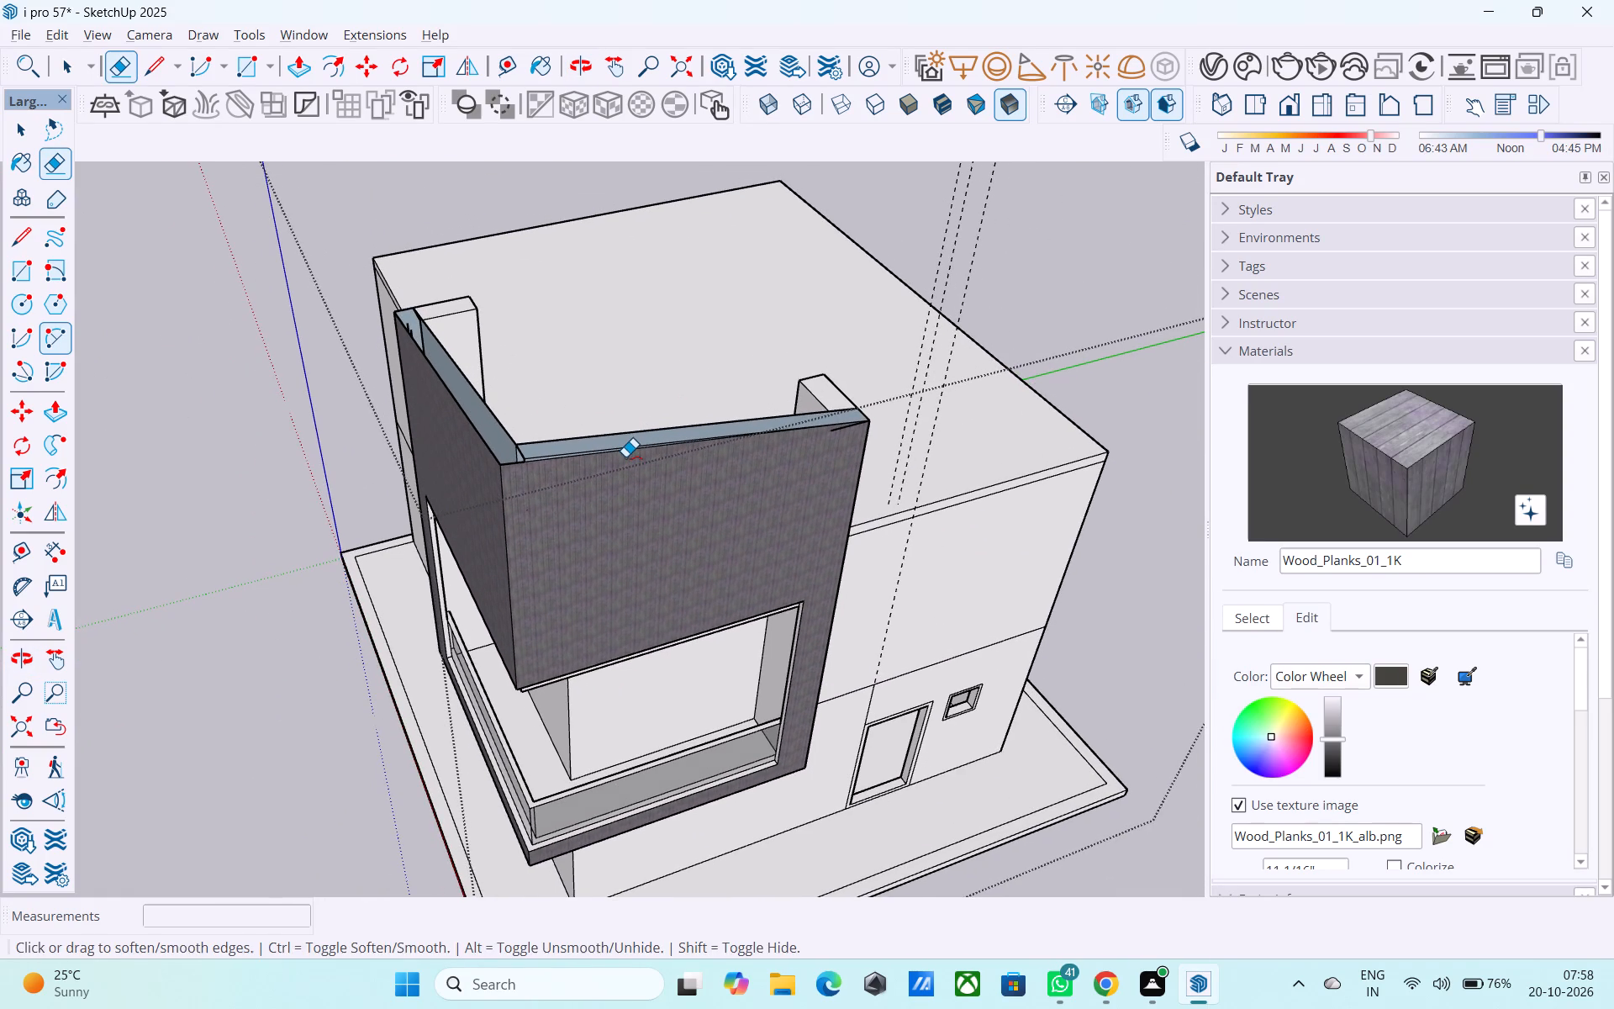
# Undo the recent line erasures and edits on the sloping parapet.
pyautogui.hotkey('ctrl', 'z')
pyautogui.hotkey('ctrl', 'z')
pyautogui.hotkey('ctrl', 'z')
pyautogui.hotkey('ctrl', 'z')
pyautogui.hotkey('ctrl', 'z')
pyautogui.hotkey('ctrl', 'z')
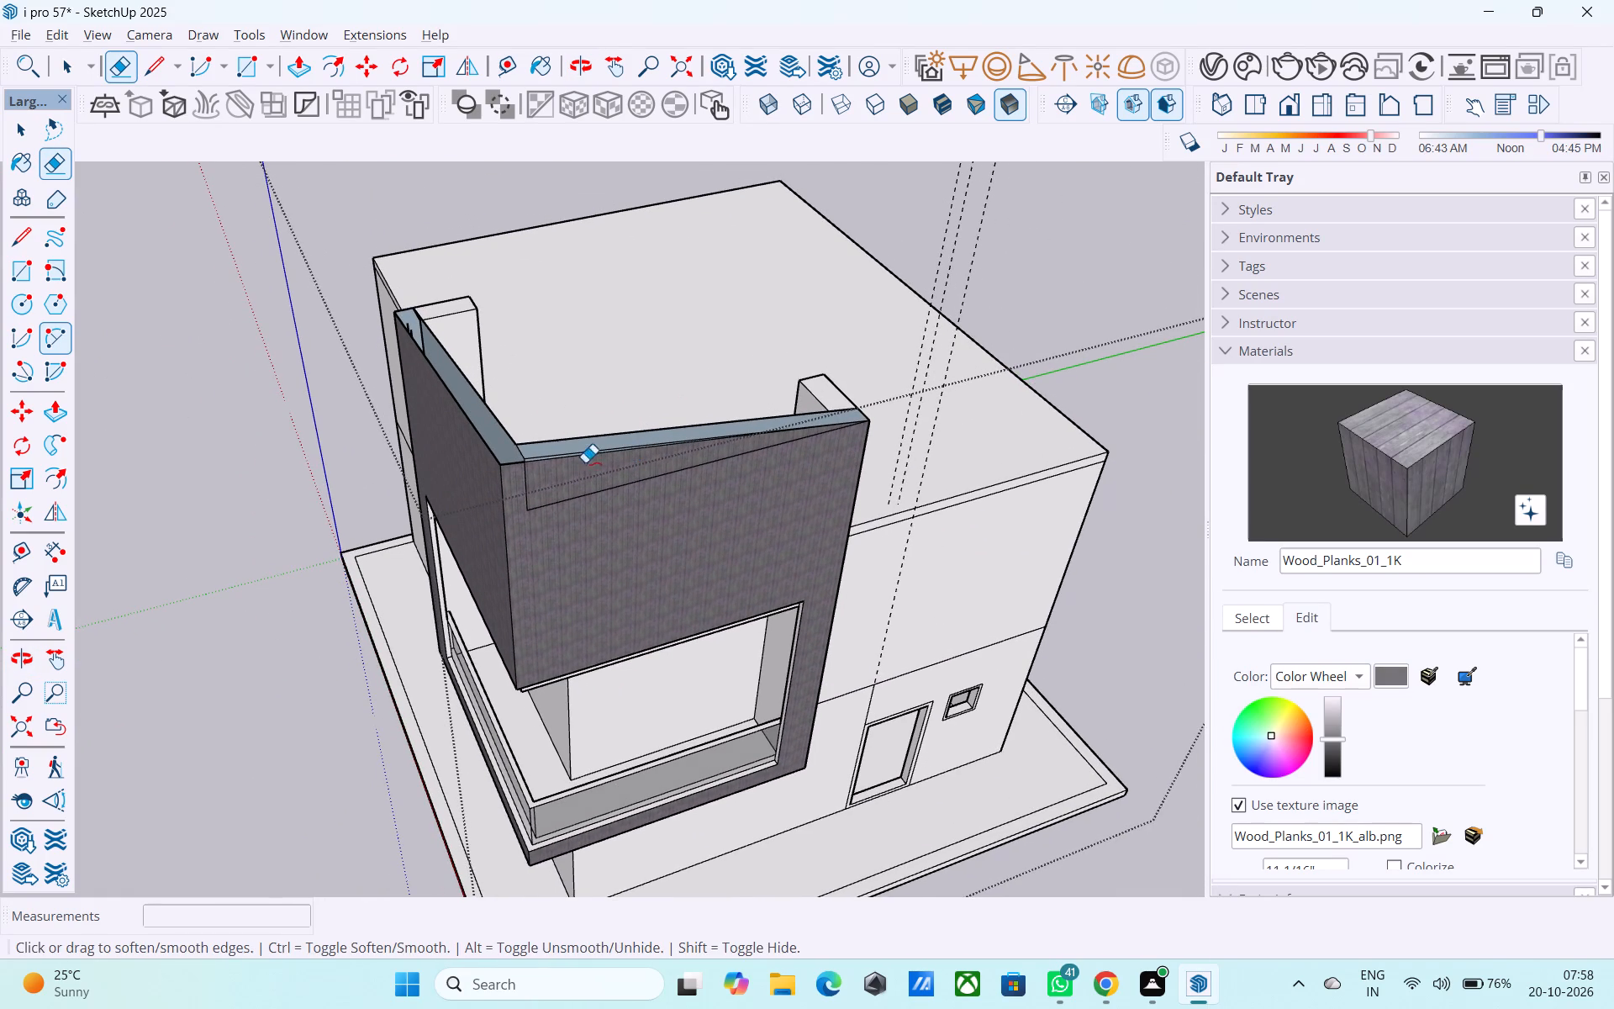
pyautogui.keyDown('ctrl'); pyautogui.scroll(3, 549, 449); pyautogui.keyUp('ctrl')
pyautogui.hotkey('ctrl', 'z')
pyautogui.hotkey('ctrl', 'z')
pyautogui.hotkey('ctrl', 'z')
pyautogui.hotkey('ctrl', 'z')
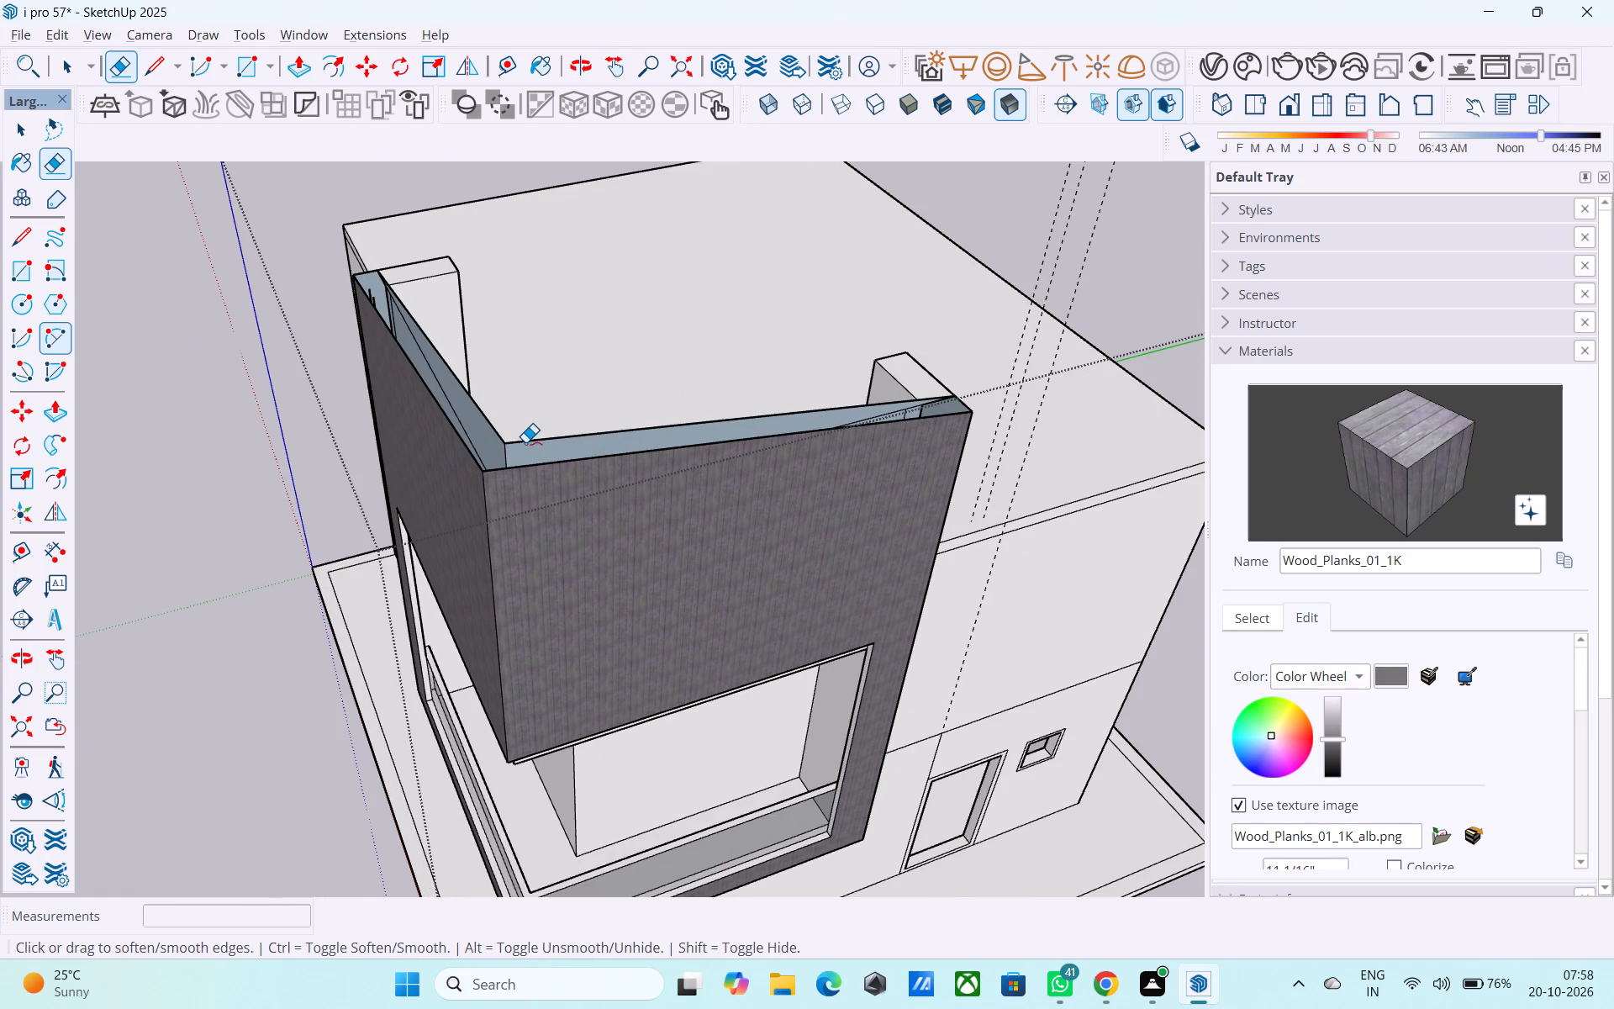
# Push/Pull one wing's triangular inner parapet face 9" toward the outer plank wall at the peak corner.
pyautogui.moveTo(483, 431); pyautogui.dragTo(621, 582, button='middle')
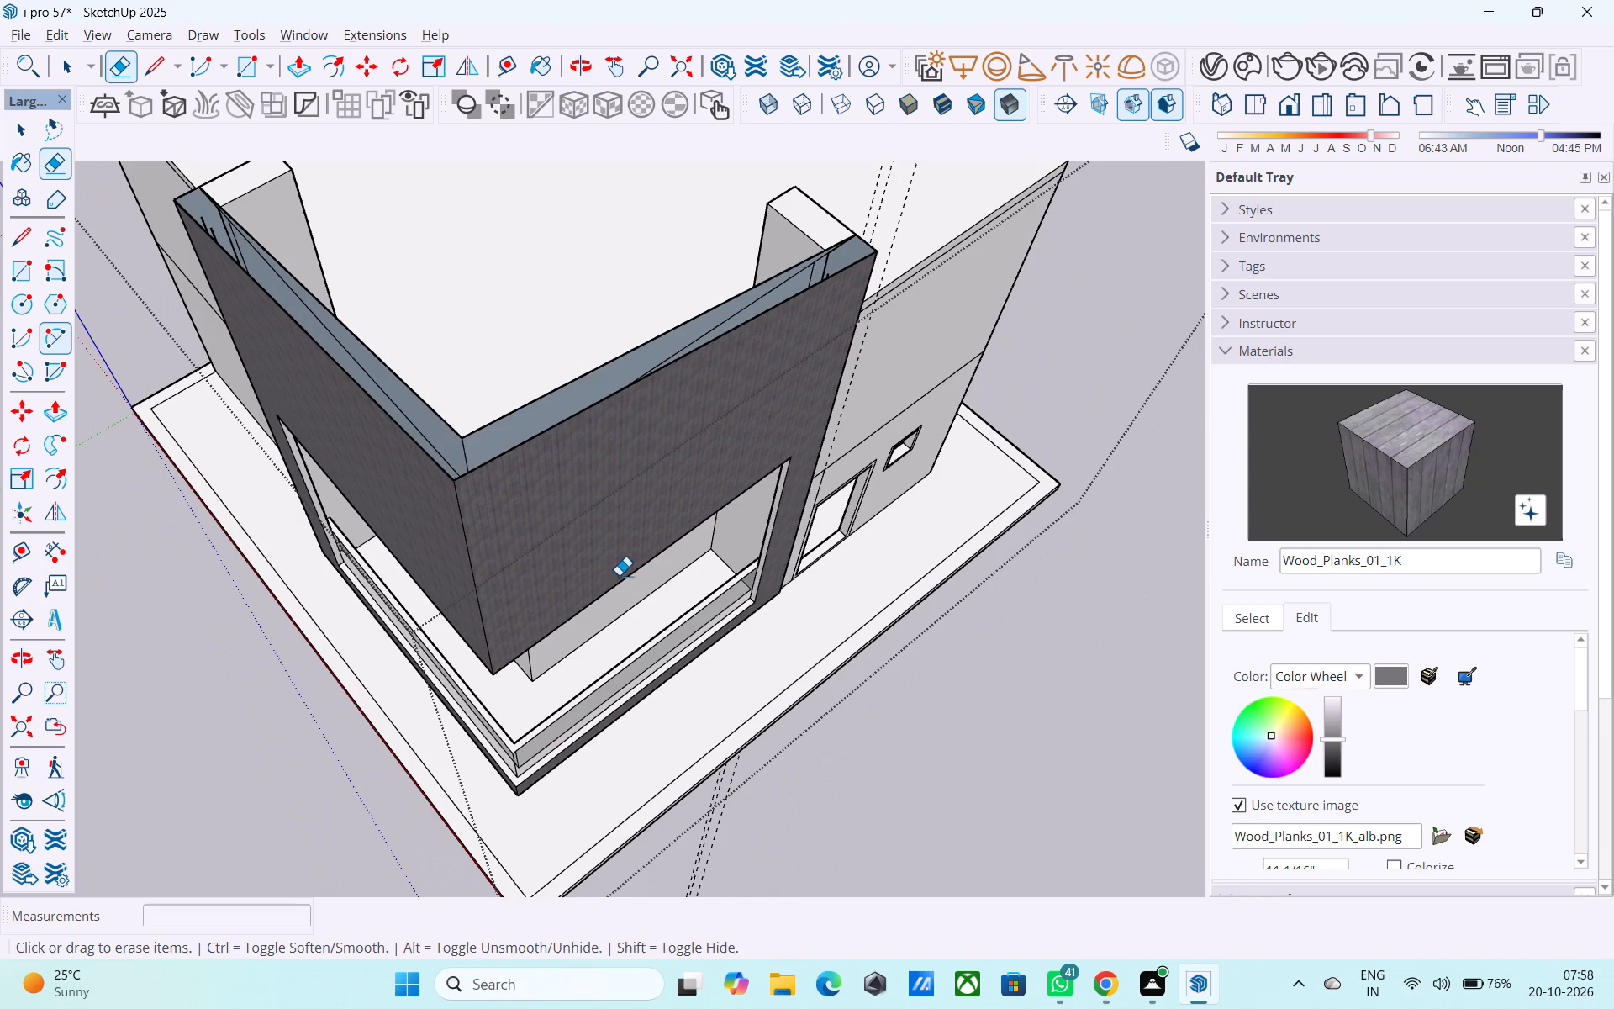
pyautogui.keyDown('shift'); pyautogui.middleClick(619, 570); pyautogui.keyUp('shift')
pyautogui.scroll(2, 541, 381)
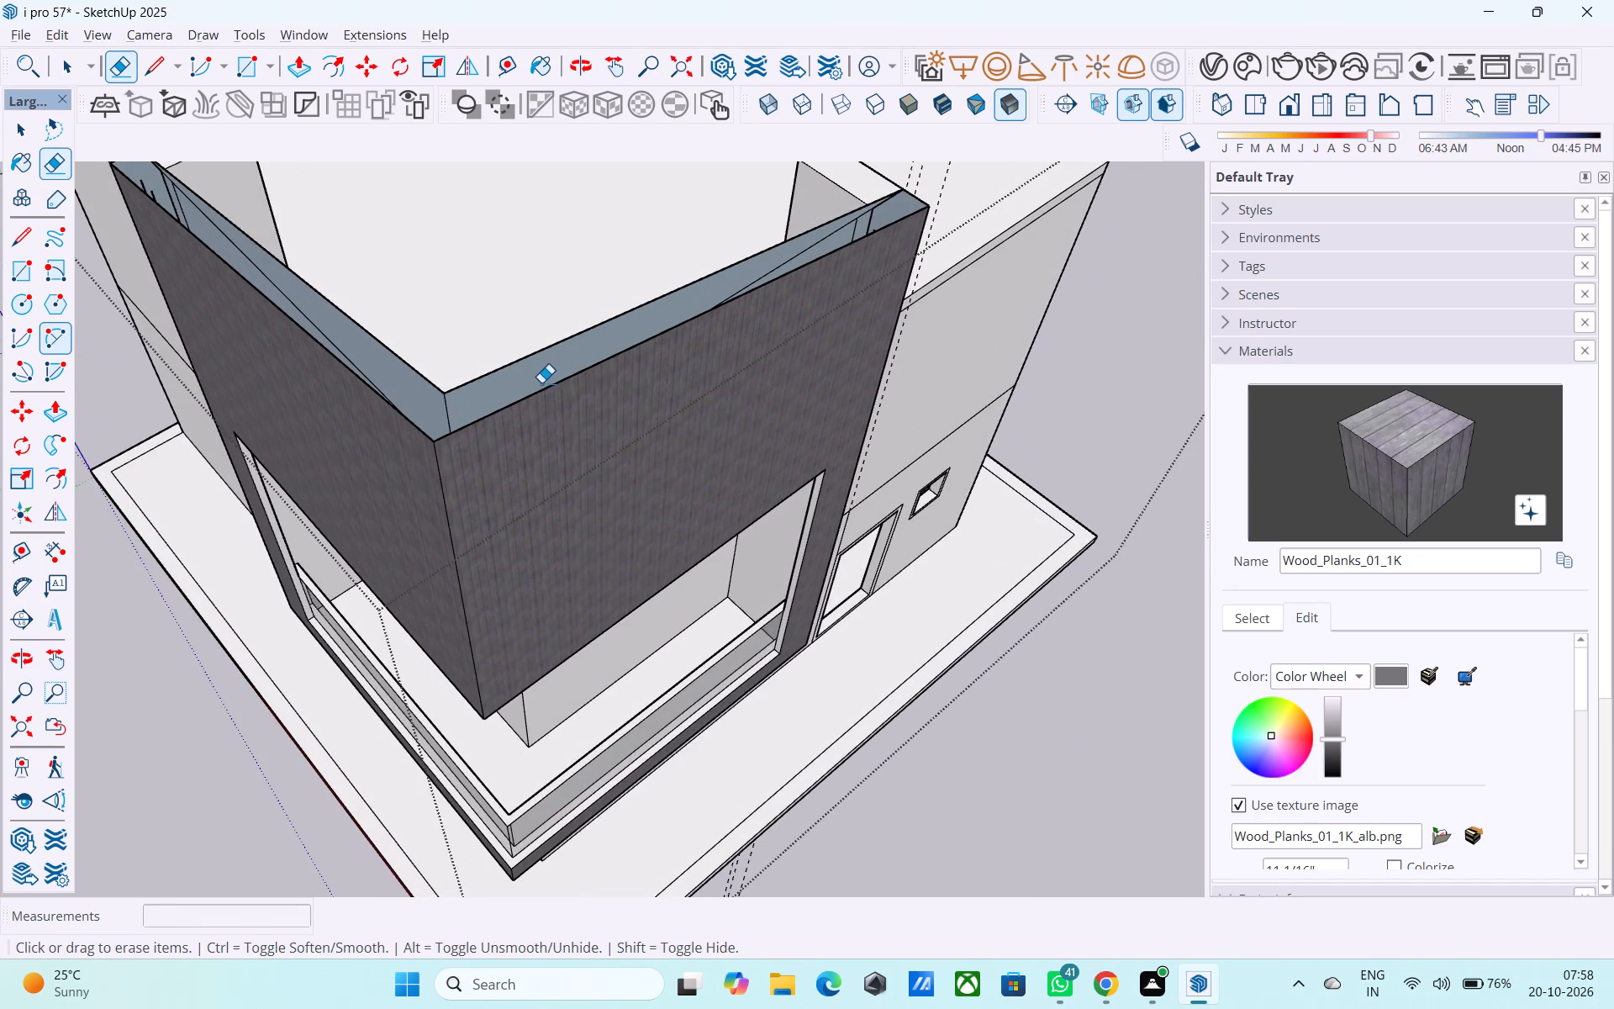
pyautogui.moveTo(505, 385); pyautogui.dragTo(356, 239, button='middle')
pyautogui.scroll(2, 354, 320)
pyautogui.moveTo(363, 373); pyautogui.dragTo(345, 351, button='middle')
pyautogui.moveTo(415, 364); pyautogui.dragTo(595, 414, button='middle')
pyautogui.press('space')
pyautogui.press('space')
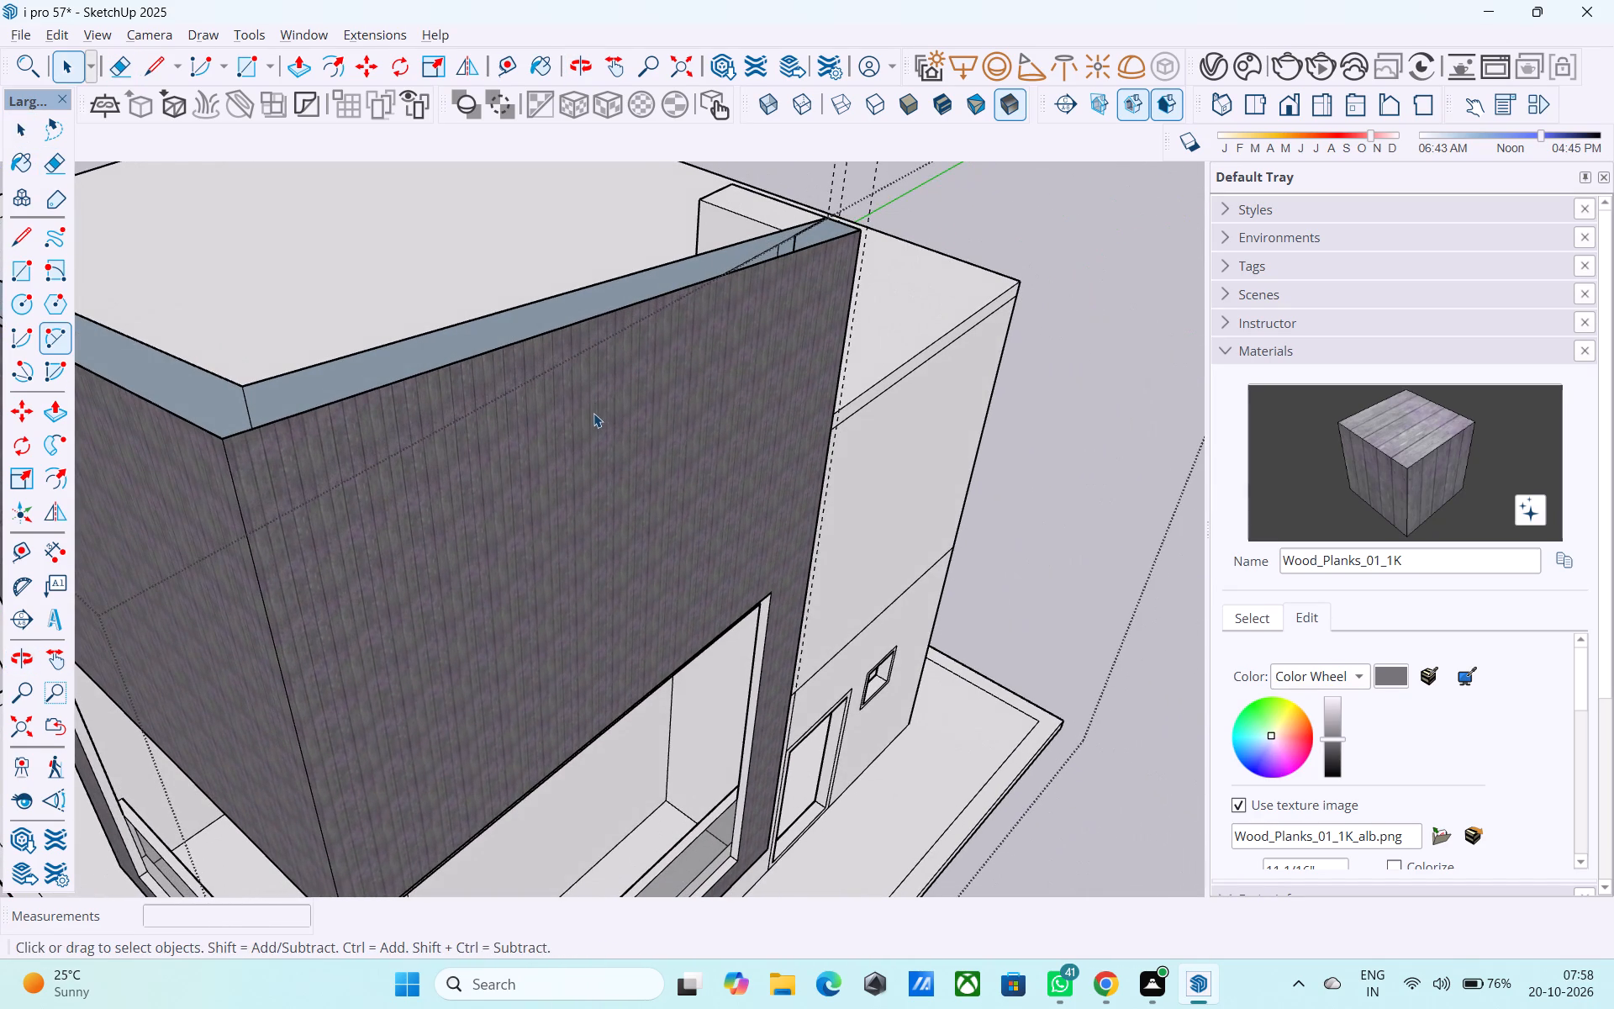
pyautogui.keyDown('shift'); pyautogui.moveTo(489, 372); pyautogui.dragTo(838, 422, button='middle'); pyautogui.keyUp('shift')
pyautogui.keyDown('shift'); pyautogui.moveTo(635, 384); pyautogui.dragTo(641, 384, button='middle'); pyautogui.keyUp('shift')
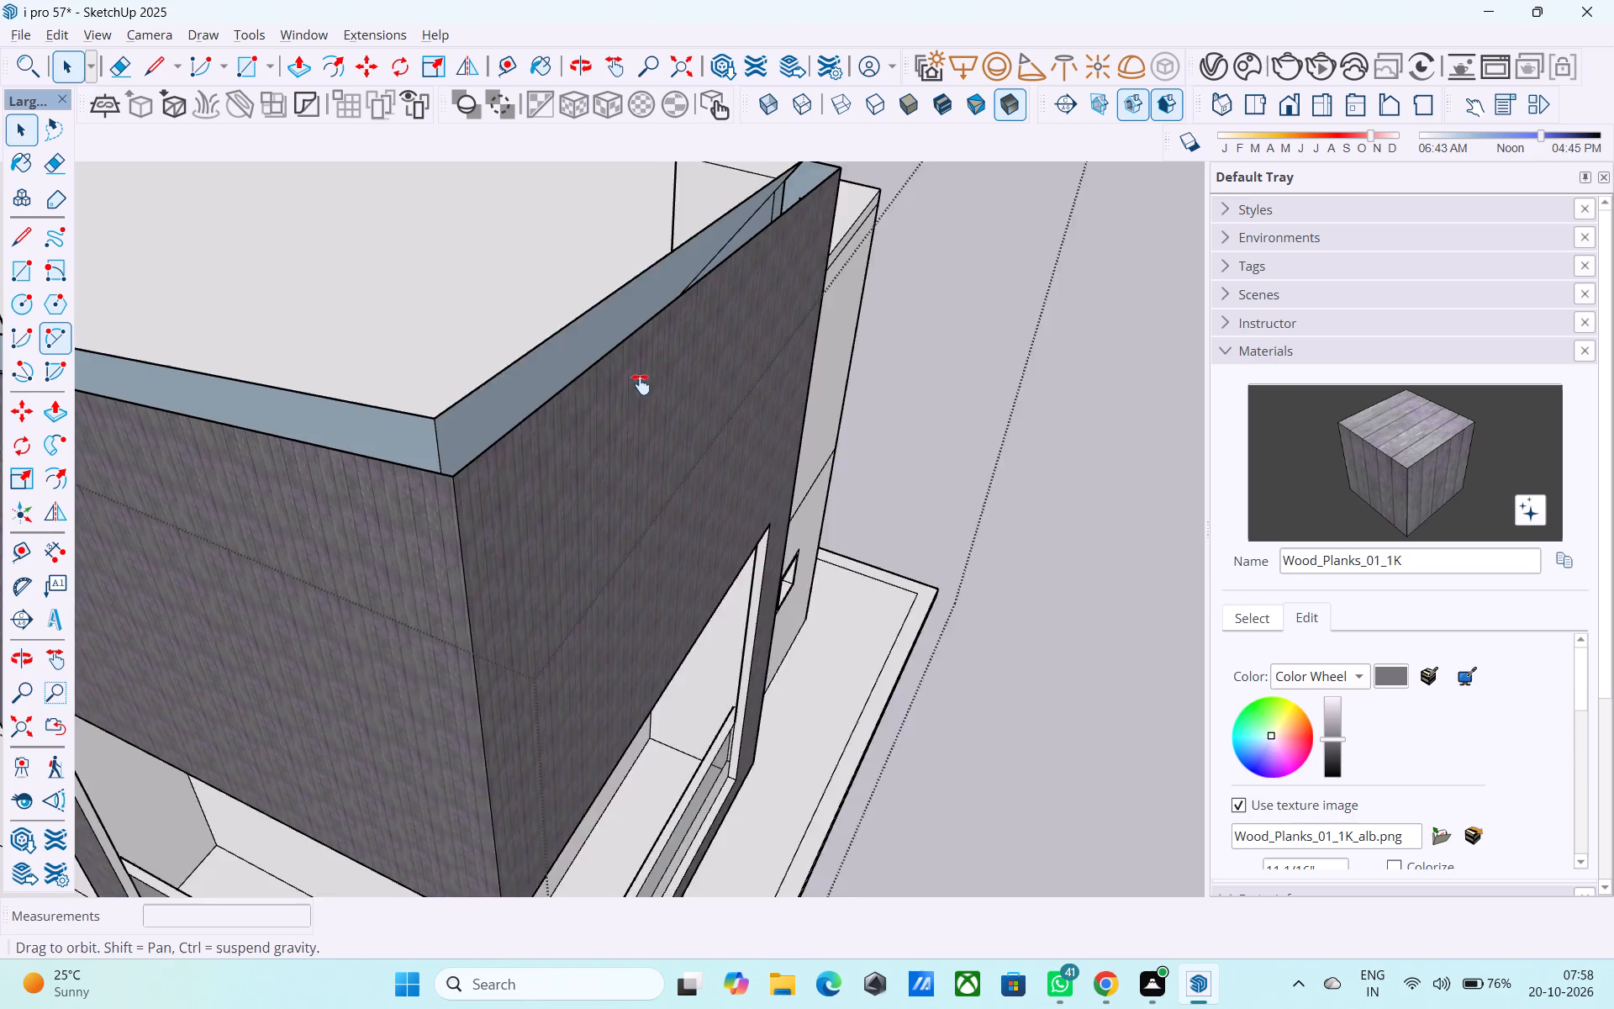
pyautogui.keyDown('shift'); pyautogui.moveTo(641, 384); pyautogui.dragTo(863, 423, button='middle'); pyautogui.keyUp('shift')
pyautogui.scroll(2, 805, 392)
pyautogui.click(790, 387)
pyautogui.moveTo(767, 354); pyautogui.dragTo(715, 264, button='middle')
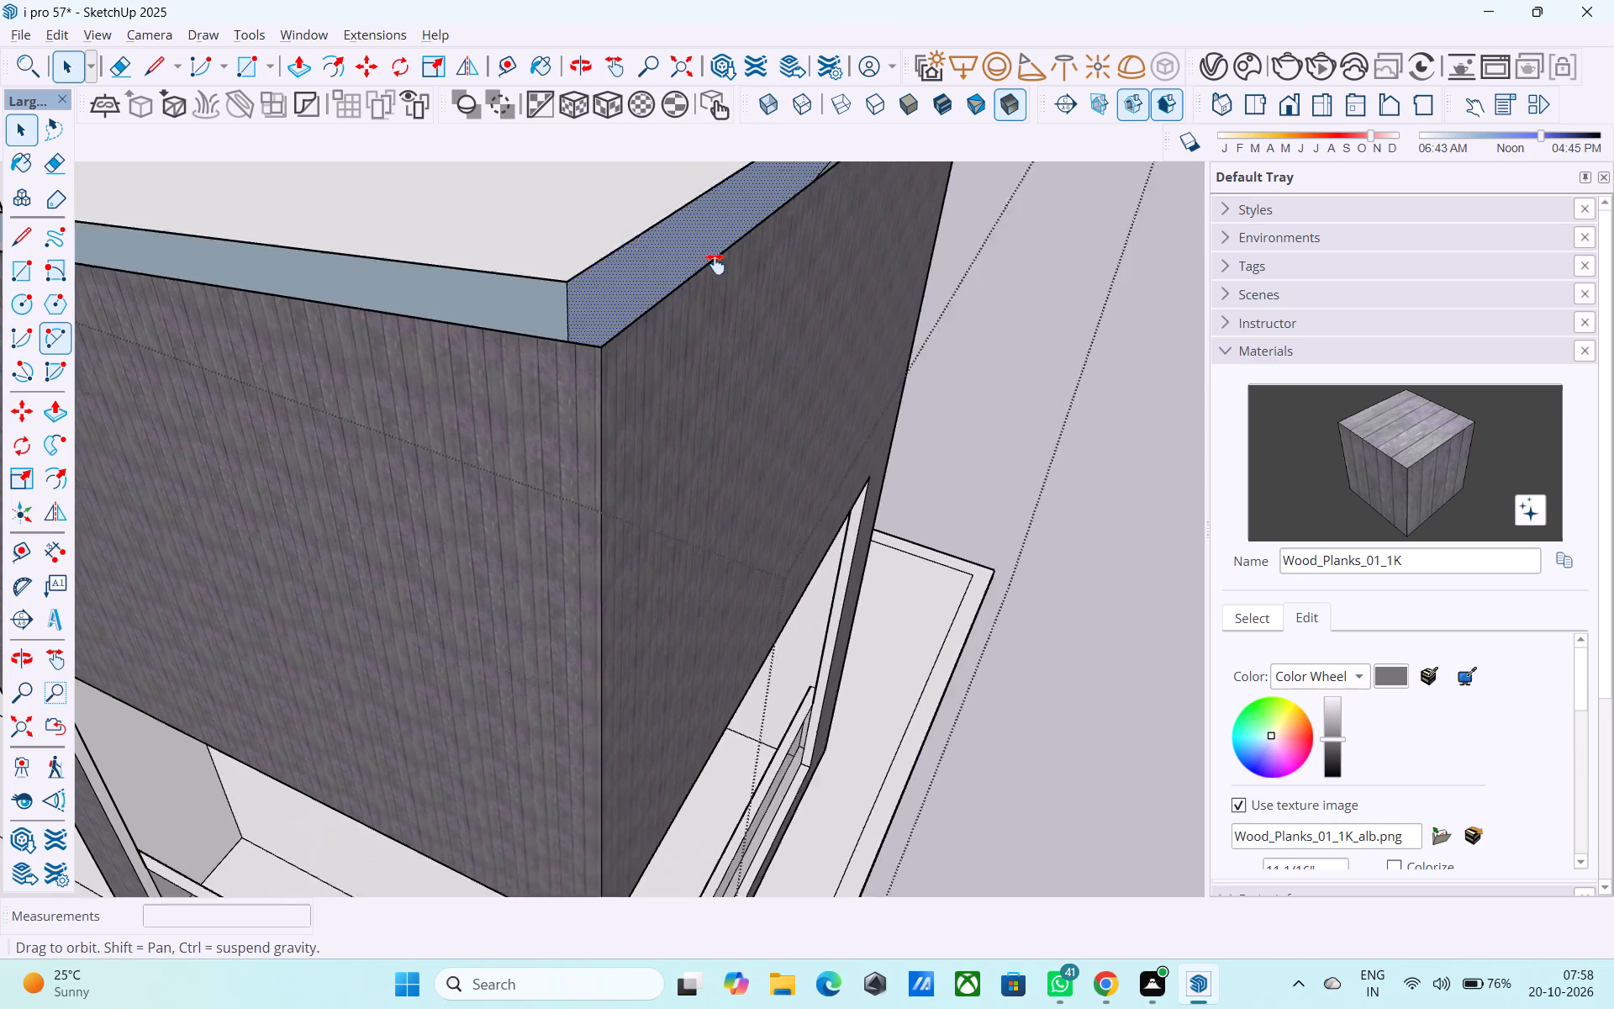
pyautogui.moveTo(715, 264); pyautogui.dragTo(767, 373, button='middle')
pyautogui.keyDown('shift'); pyautogui.moveTo(746, 364); pyautogui.dragTo(832, 490, button='middle'); pyautogui.keyUp('shift')
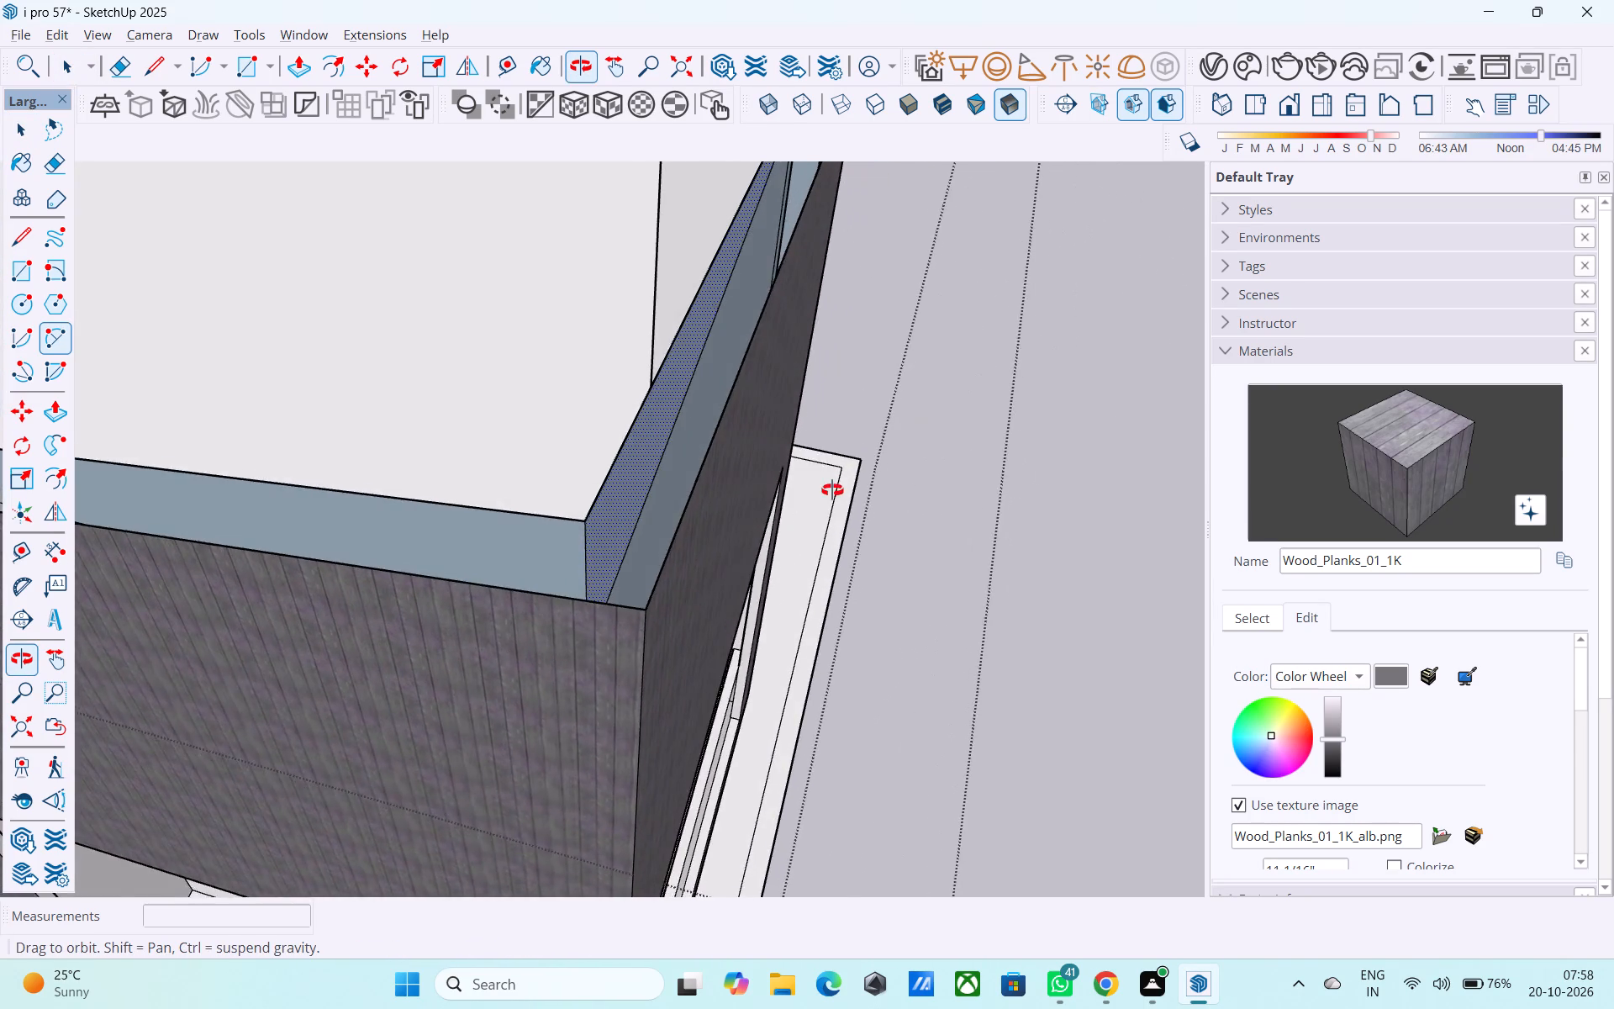
pyautogui.keyDown('shift'); pyautogui.moveTo(832, 490); pyautogui.dragTo(762, 512, button='middle'); pyautogui.keyUp('shift')
pyautogui.keyDown('shift'); pyautogui.moveTo(678, 537); pyautogui.dragTo(773, 474, button='middle'); pyautogui.keyUp('shift')
pyautogui.moveTo(769, 474); pyautogui.dragTo(729, 529, button='middle')
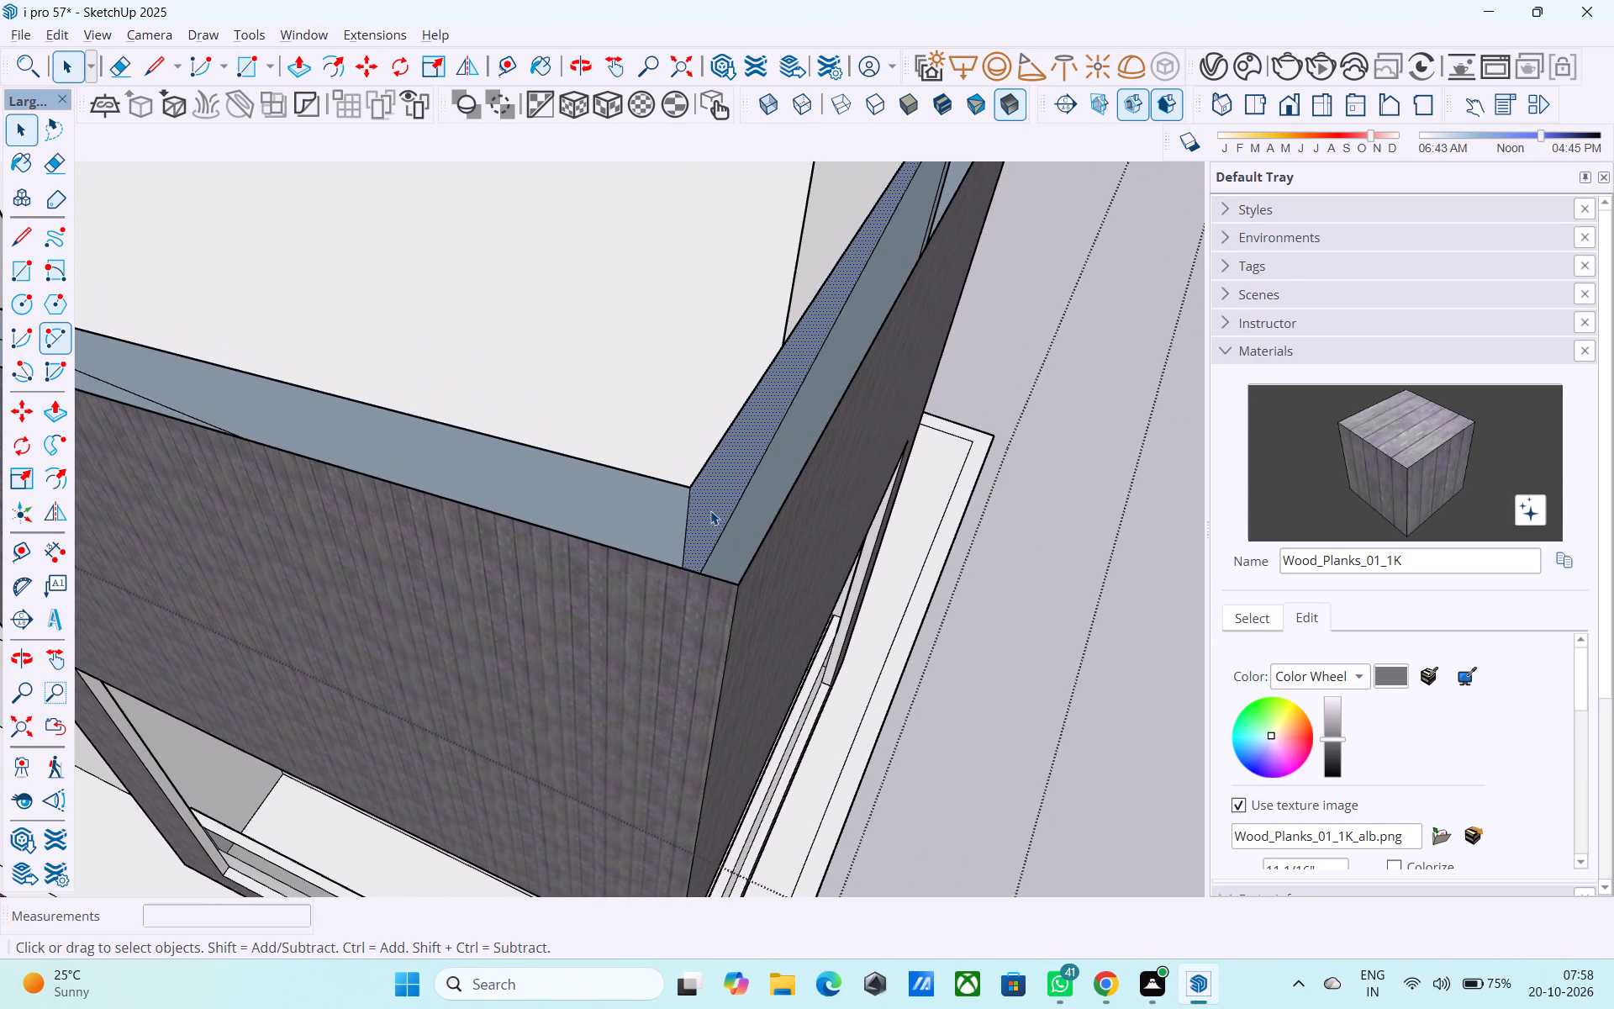
pyautogui.press('m')
pyautogui.press('p')
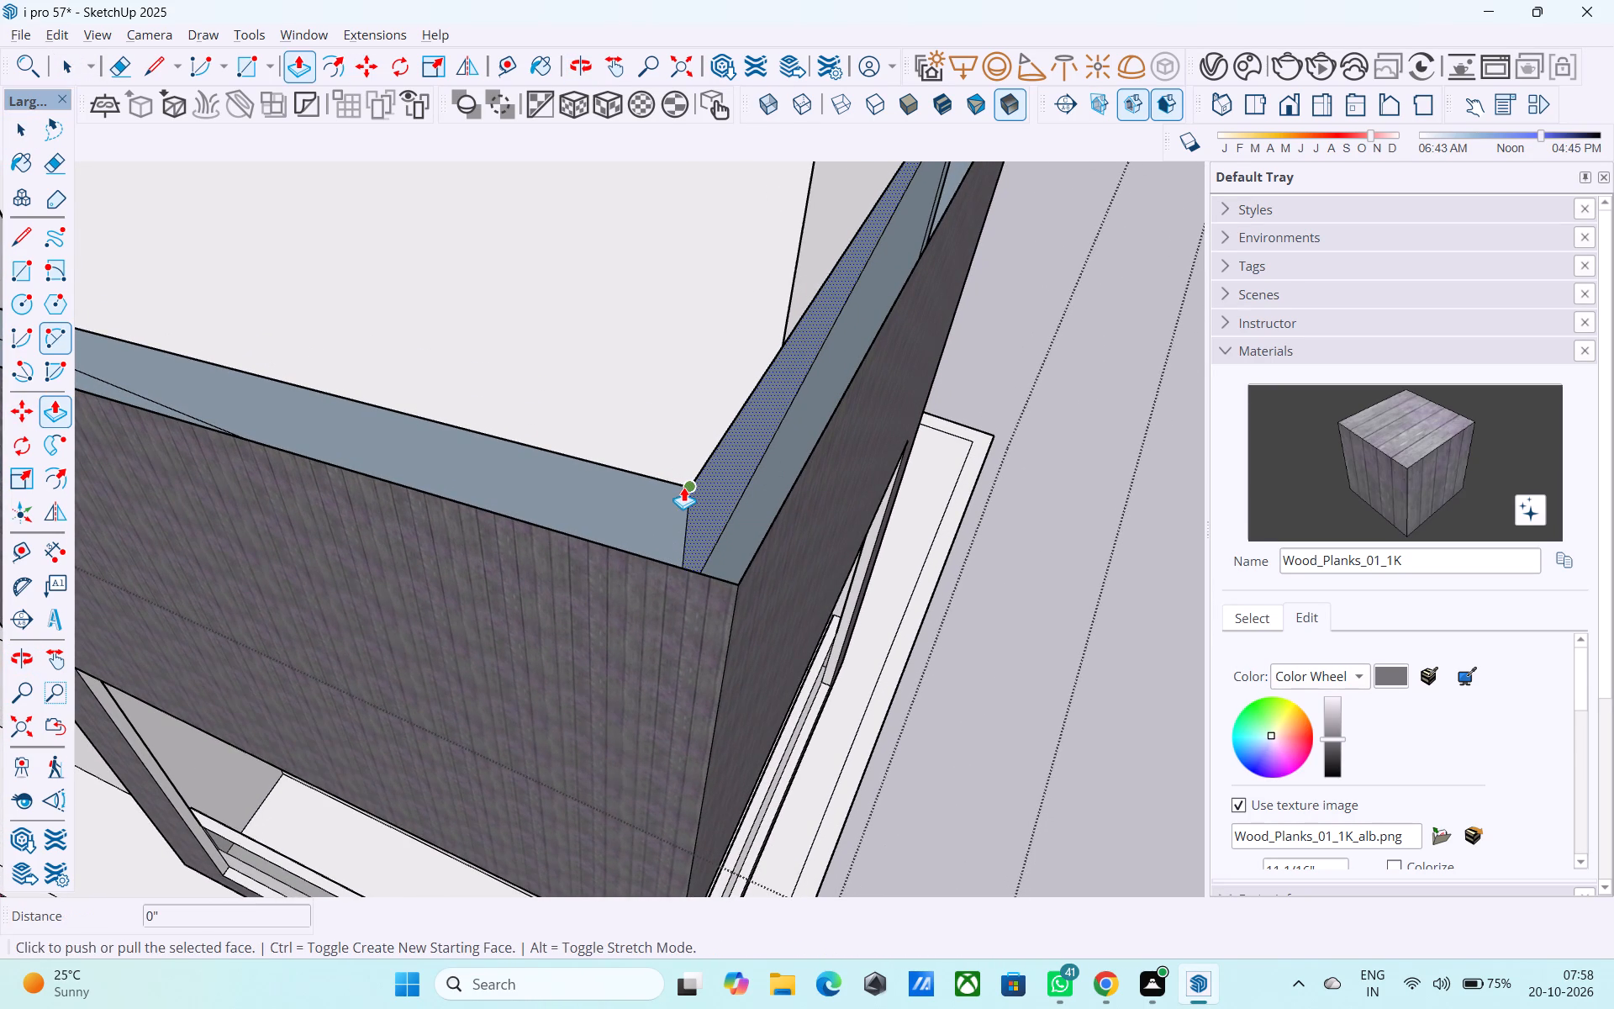
pyautogui.click(702, 491)
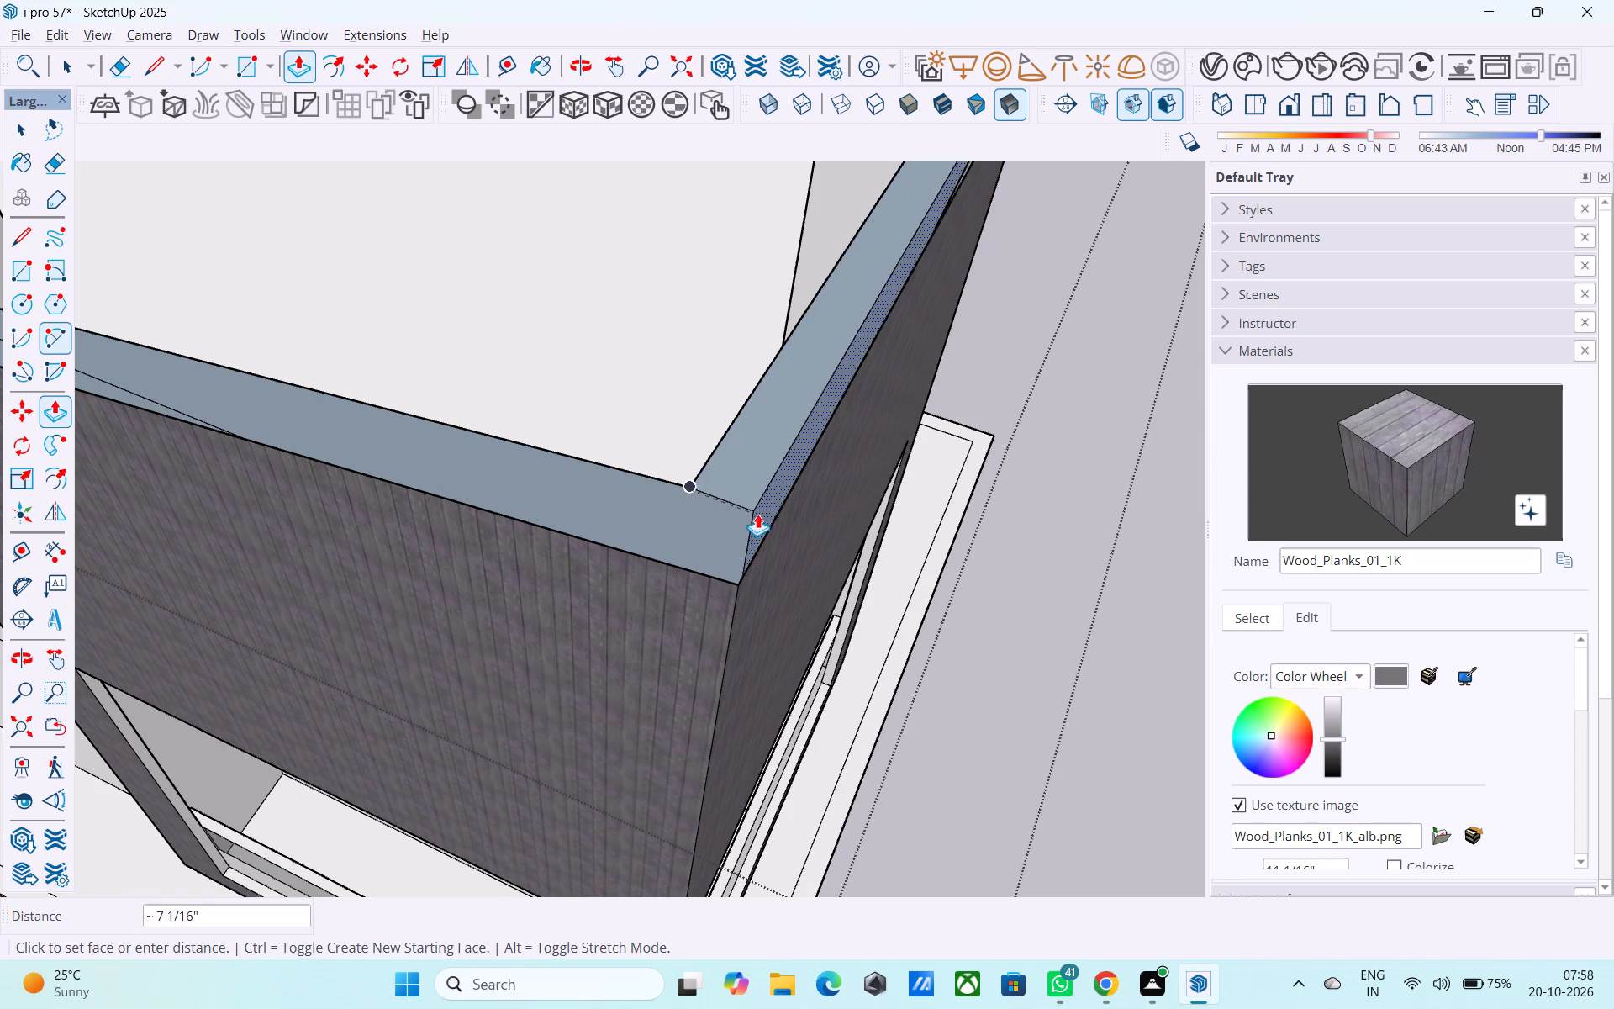
pyautogui.click(767, 526)
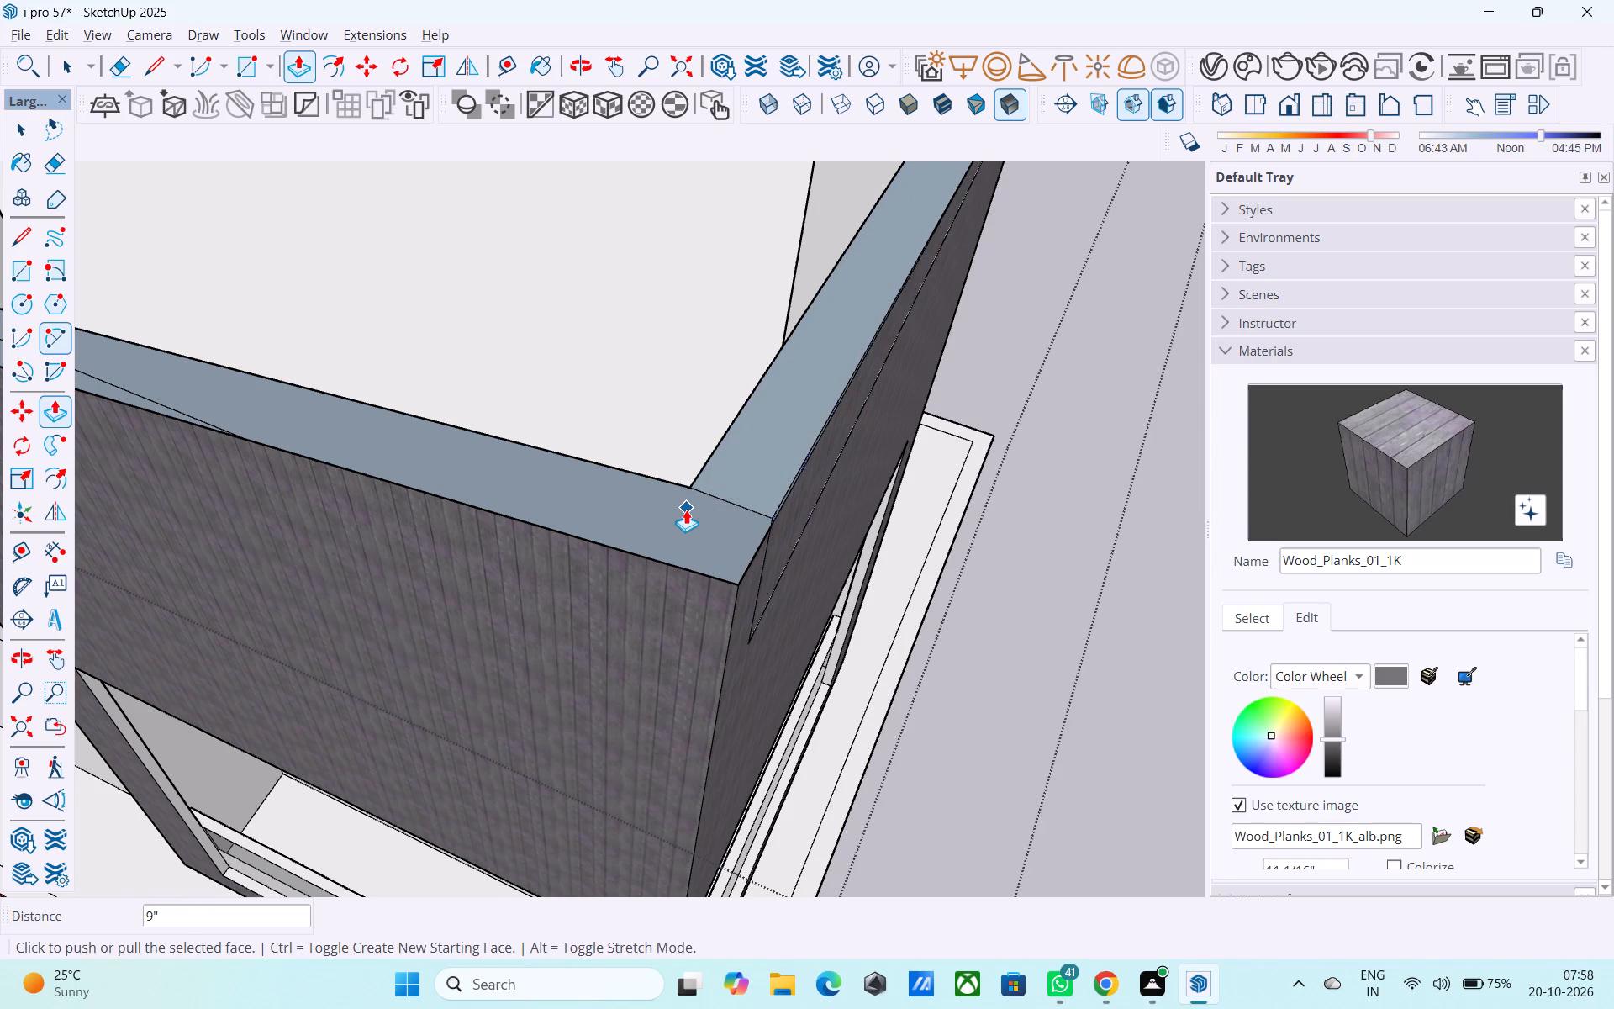
# Push/Pull the other wing's triangular inner parapet face 9" toward its outer plank wall.
pyautogui.press('space')
pyautogui.click(686, 509)
pyautogui.press('p')
pyautogui.click(686, 510)
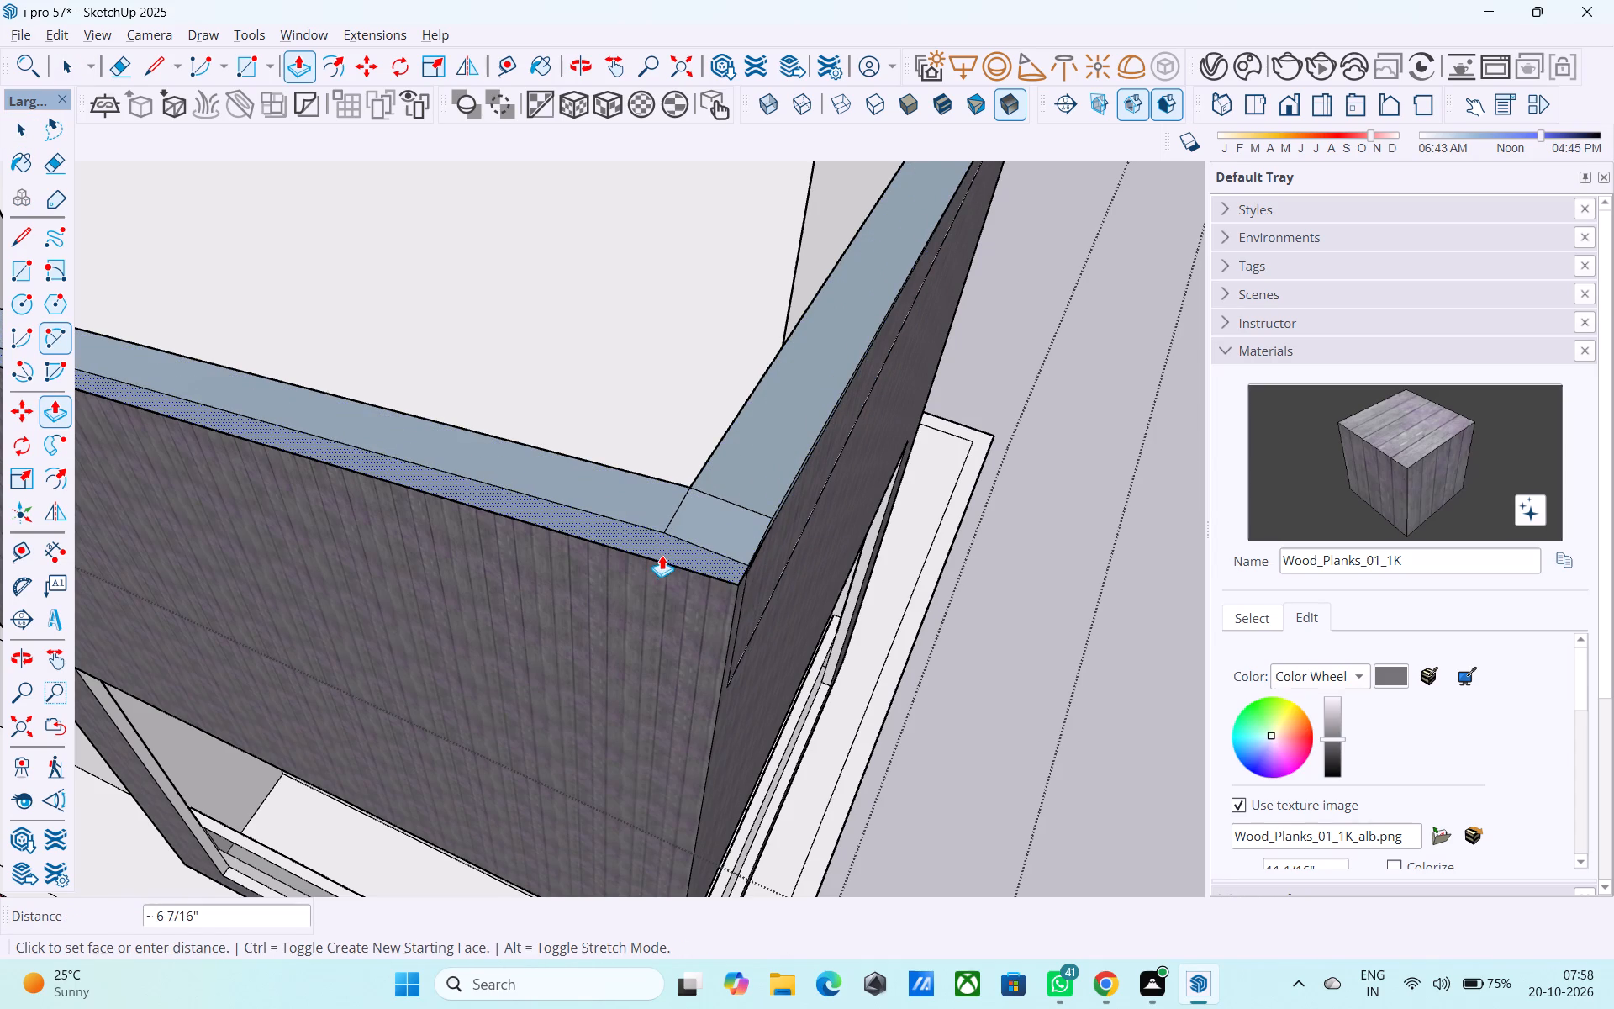
pyautogui.click(639, 578)
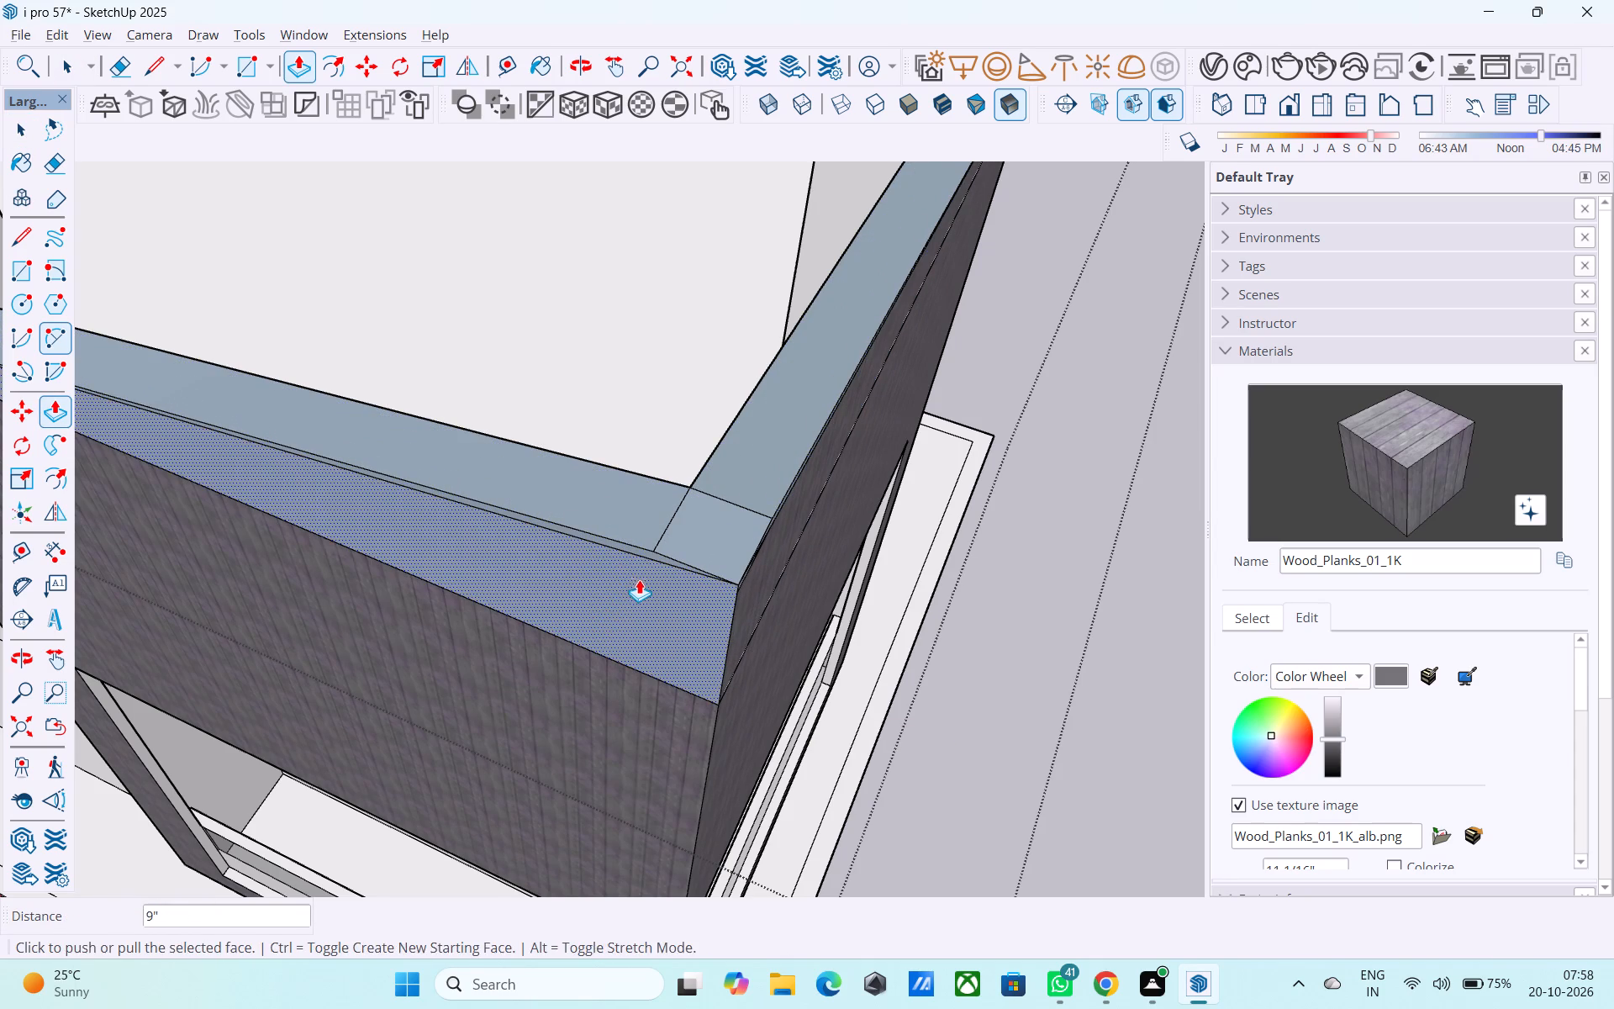
# Examine the plank volume's upper corner from outside where the two pushed parapet faces meet.
pyautogui.moveTo(638, 578); pyautogui.dragTo(529, 475, button='middle')
pyautogui.scroll(-5, 514, 452)
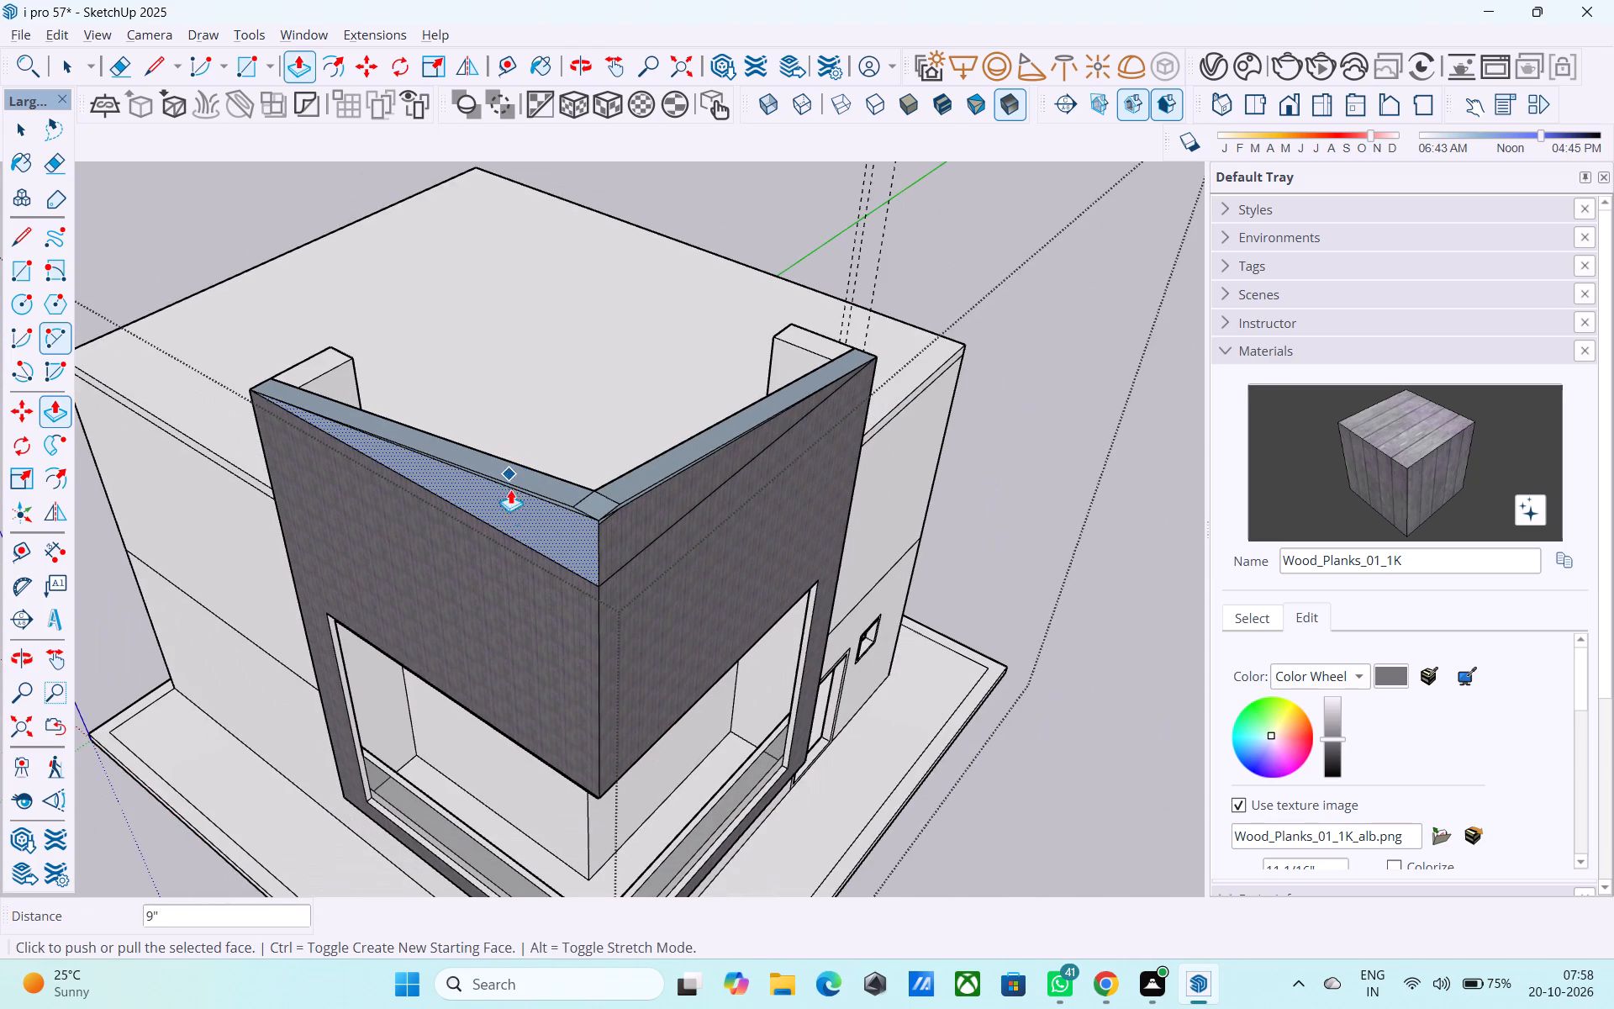
pyautogui.scroll(2, 522, 505)
pyautogui.moveTo(522, 505); pyautogui.dragTo(488, 200, button='middle')
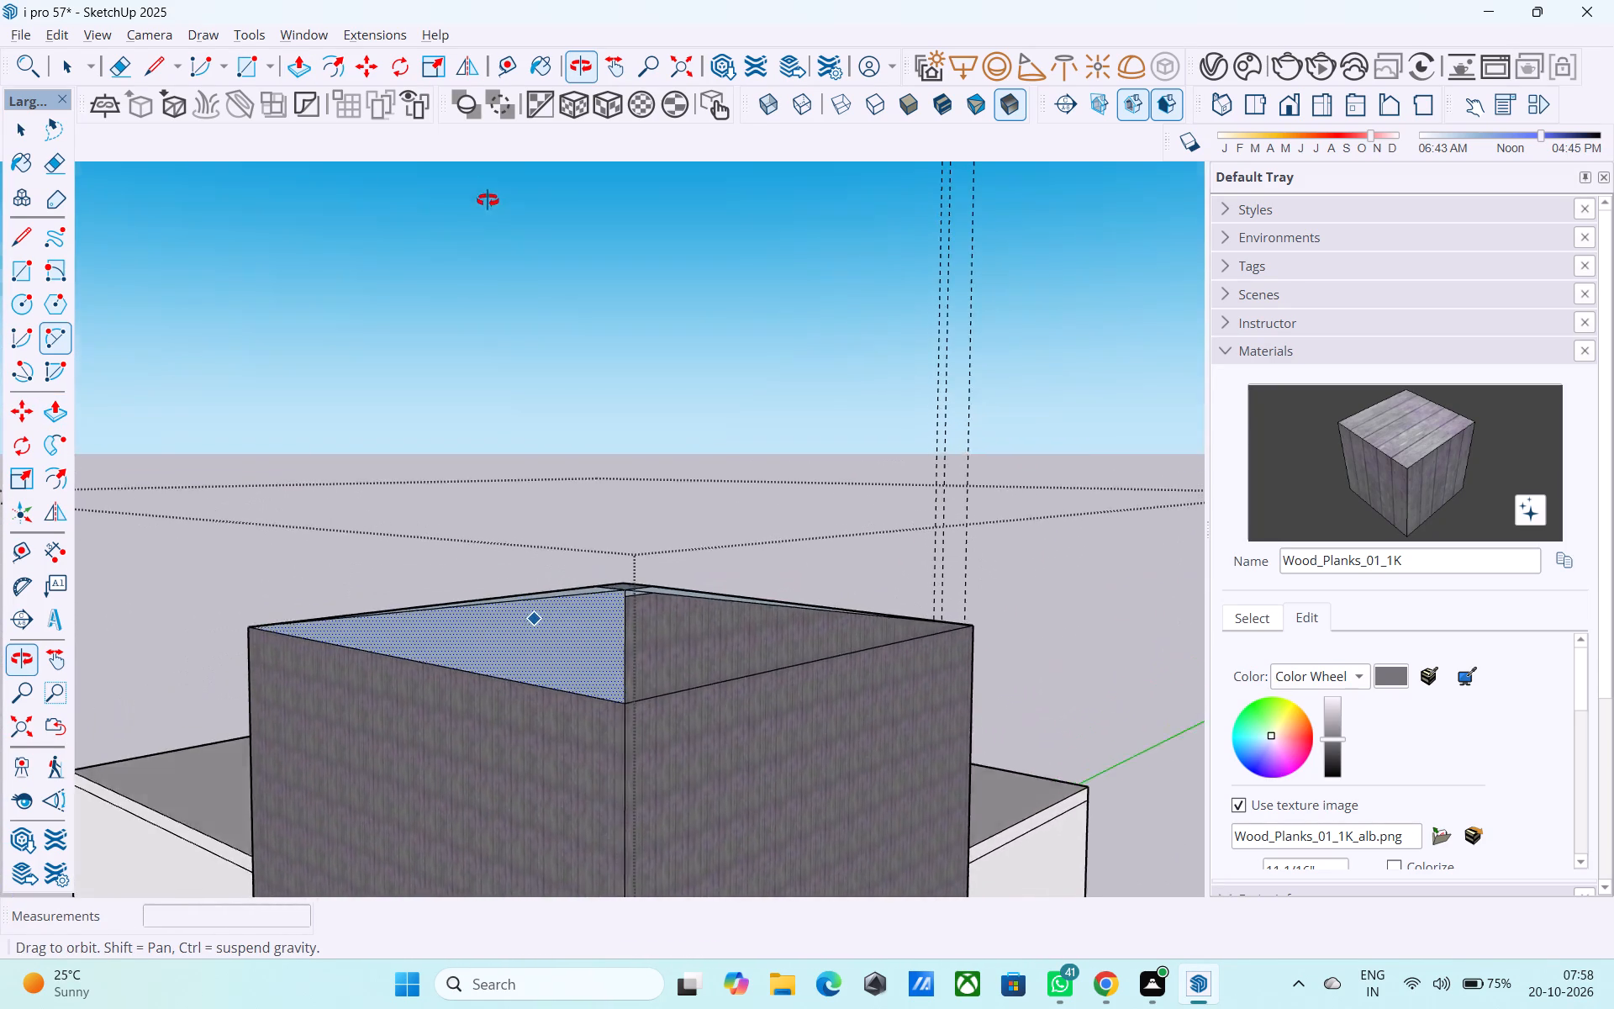
pyautogui.moveTo(488, 200); pyautogui.dragTo(489, 215, button='middle')
pyautogui.scroll(2, 551, 424)
pyautogui.moveTo(563, 448); pyautogui.dragTo(567, 437, button='middle')
pyautogui.scroll(-1, 567, 441)
pyautogui.moveTo(567, 467); pyautogui.dragTo(594, 515, button='middle')
pyautogui.scroll(-5, 476, 468)
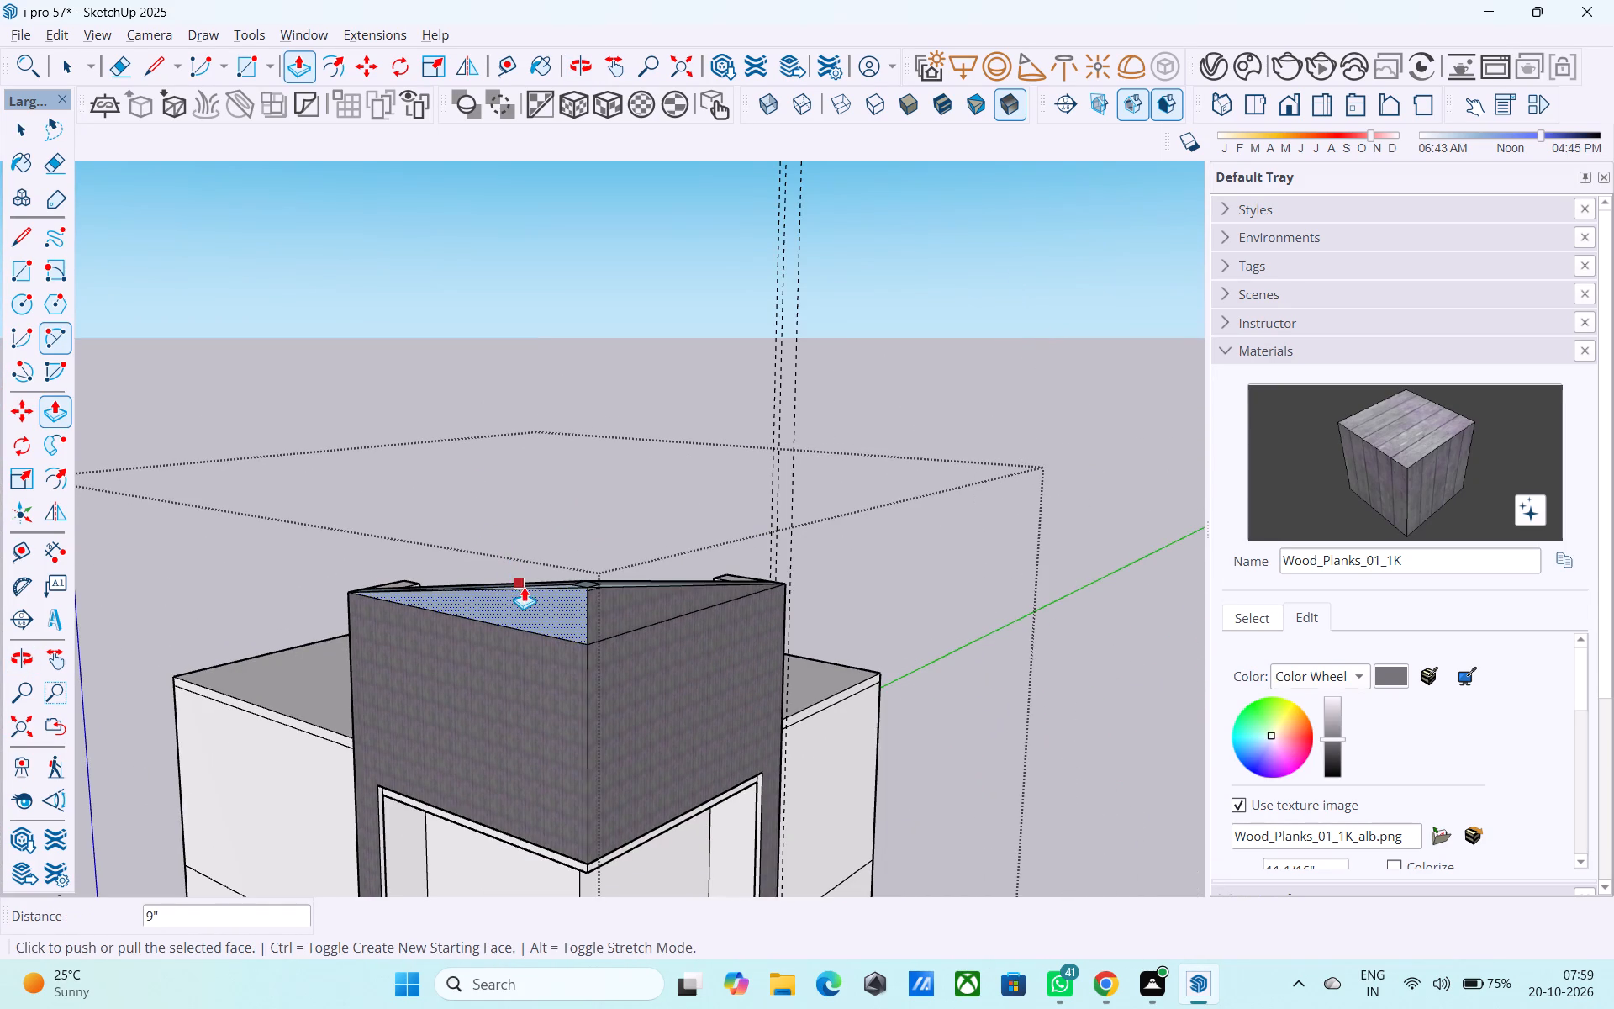
# Draw a vertical line on the roof side from the parapet's inner peak down to the inner wall corner.
pyautogui.moveTo(521, 605); pyautogui.dragTo(1045, 666, button='middle')
pyautogui.scroll(-4, 498, 529)
pyautogui.moveTo(551, 531); pyautogui.dragTo(1268, 501, button='middle')
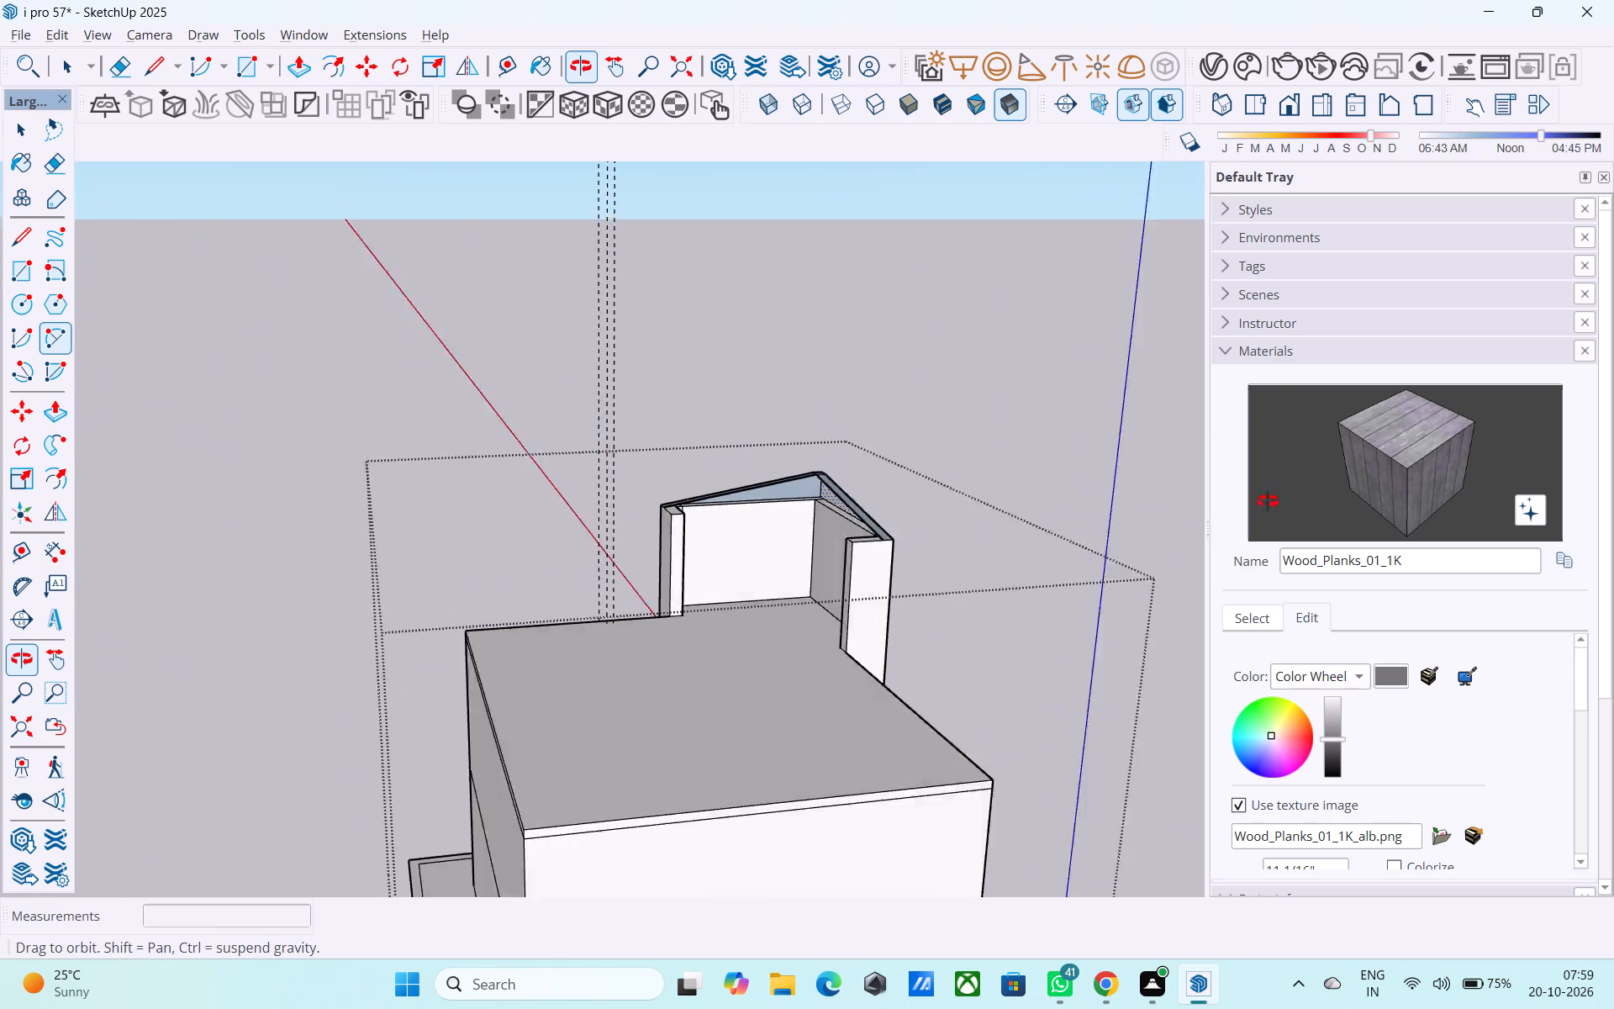
pyautogui.moveTo(1268, 501); pyautogui.dragTo(1305, 491, button='middle')
pyautogui.scroll(15, 939, 402)
pyautogui.press('l')
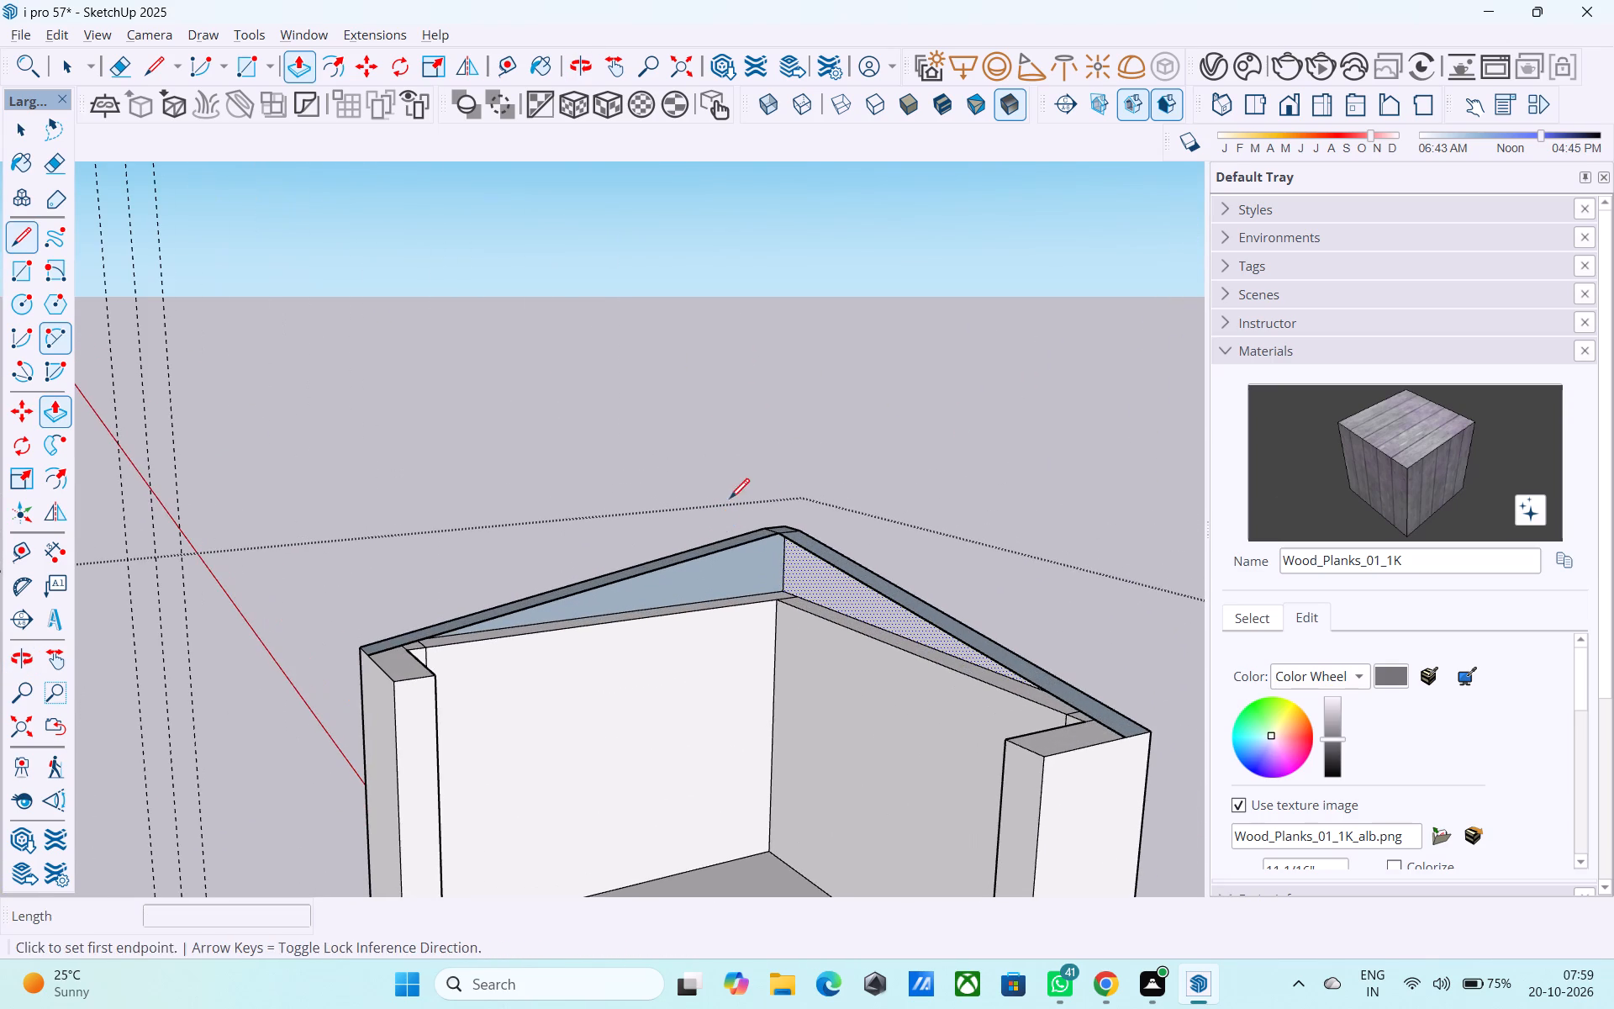
pyautogui.moveTo(785, 530); pyautogui.dragTo(785, 544, button='middle')
pyautogui.scroll(10, 785, 544)
pyautogui.click(772, 517)
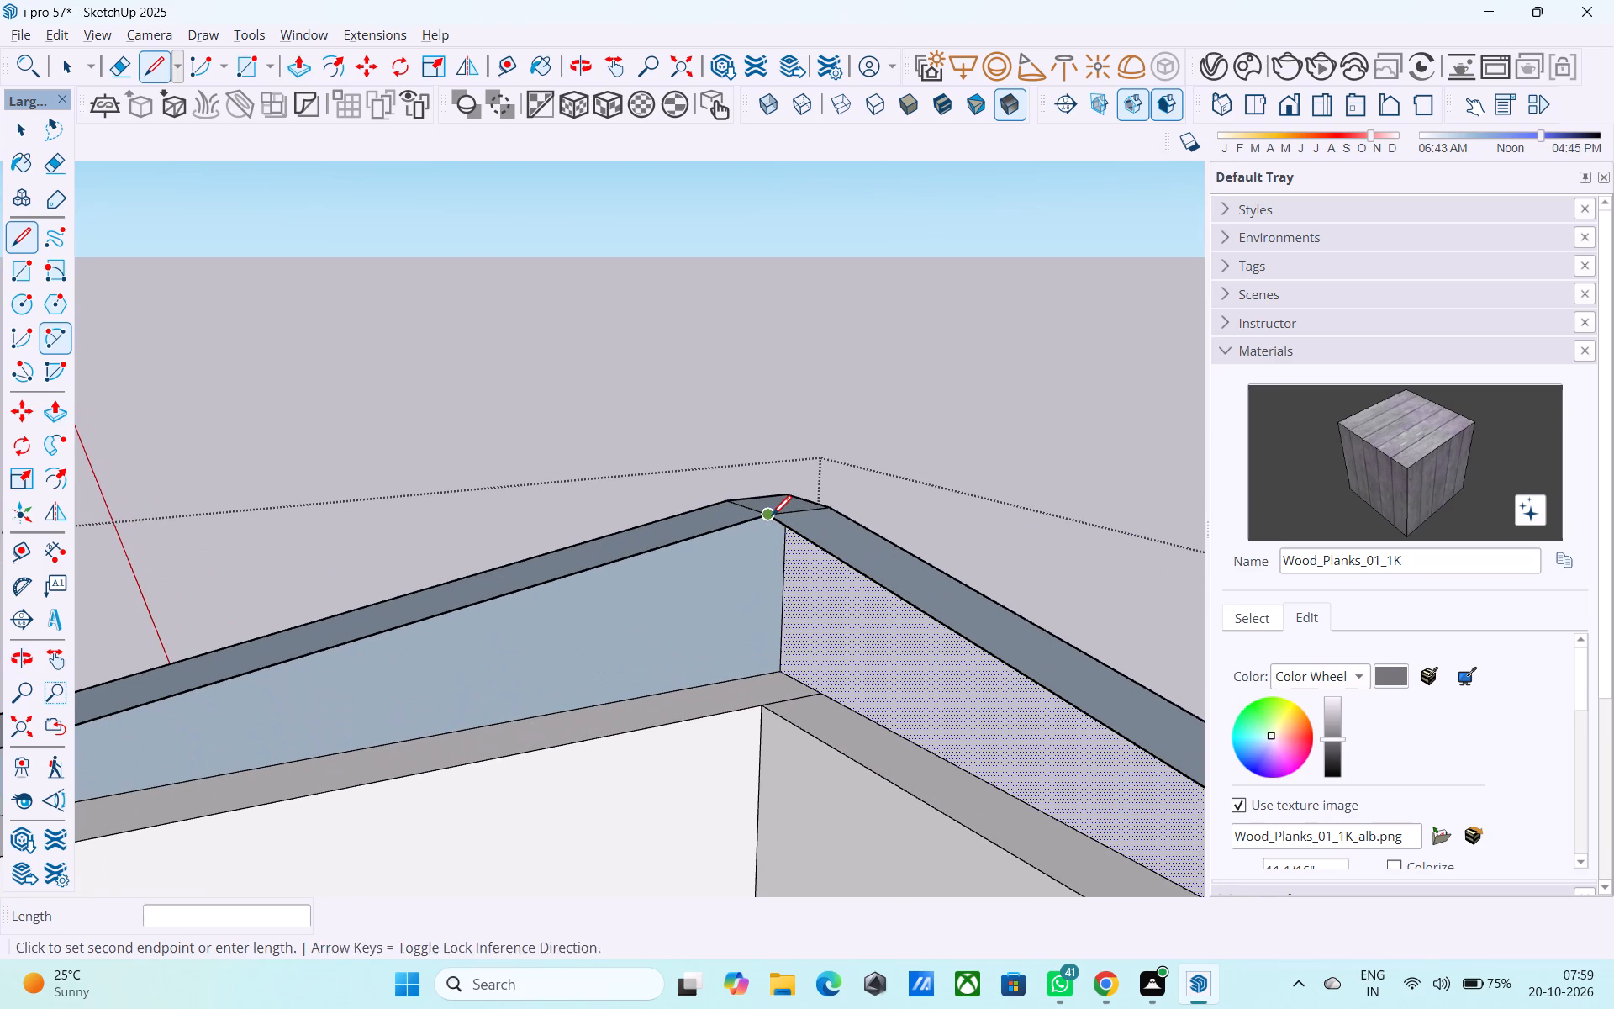
pyautogui.click(772, 697)
pyautogui.scroll(-9, 771, 573)
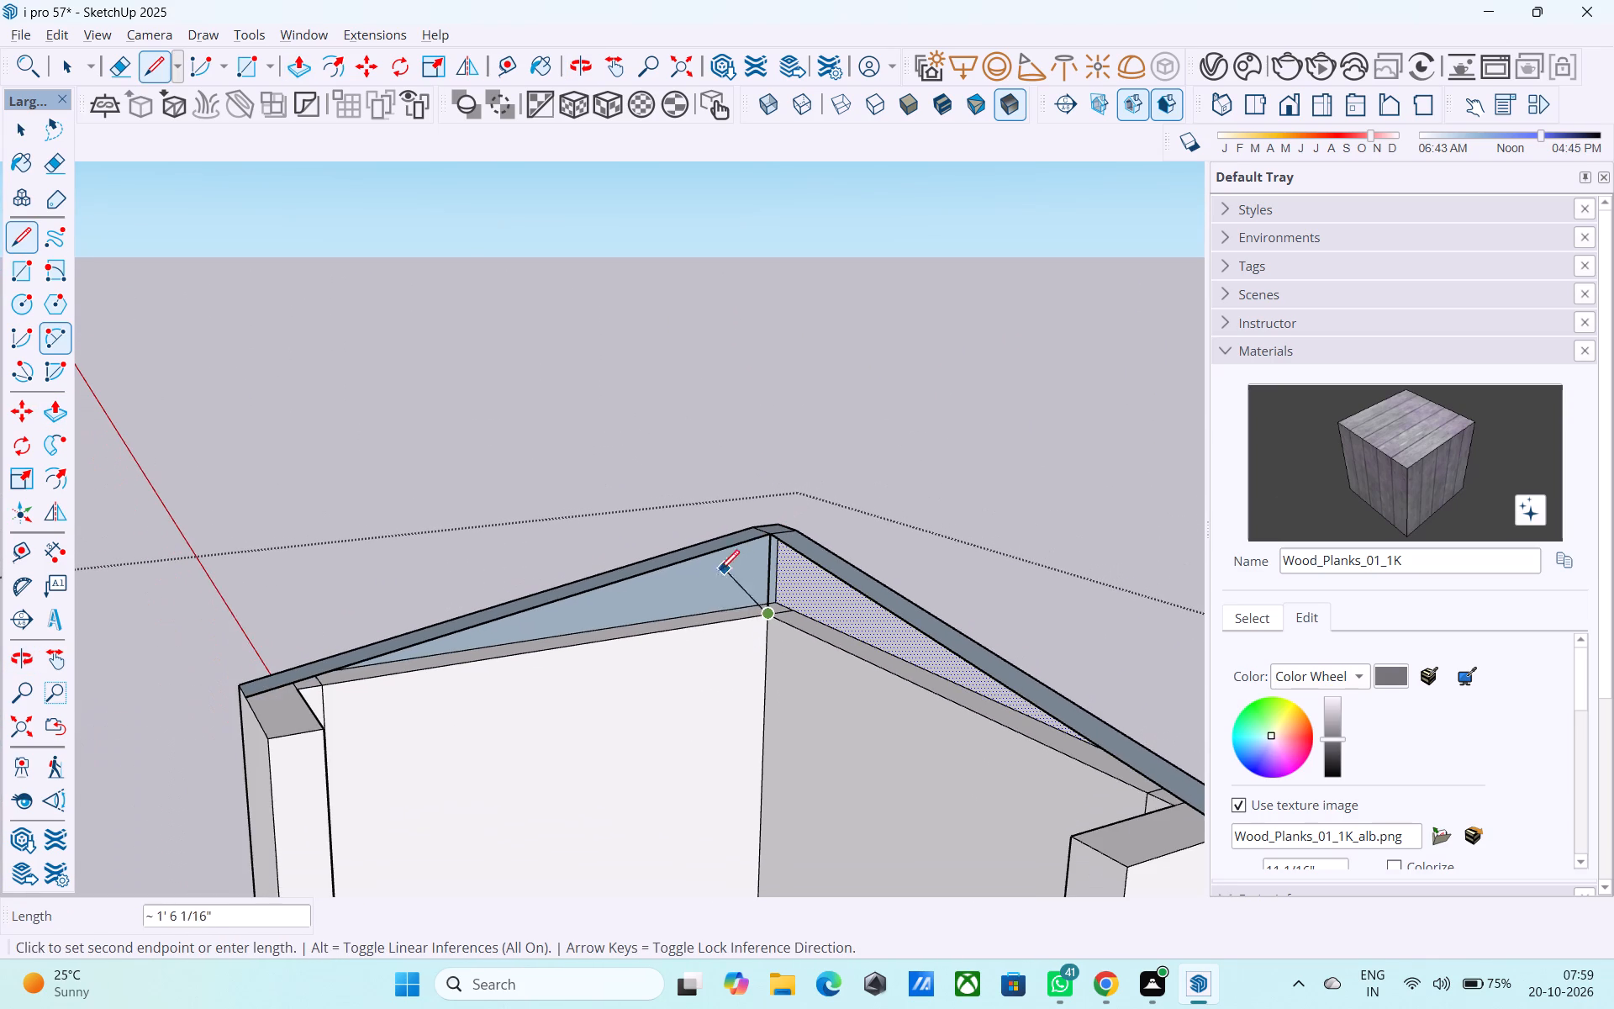
# Draw a vertical line about 2 15/16" long at one wing's pillar end, plus a line to the parapet's end corner.
pyautogui.press('l')
pyautogui.moveTo(387, 725); pyautogui.dragTo(275, 724, button='middle')
pyautogui.scroll(7, 280, 690)
pyautogui.click(239, 637)
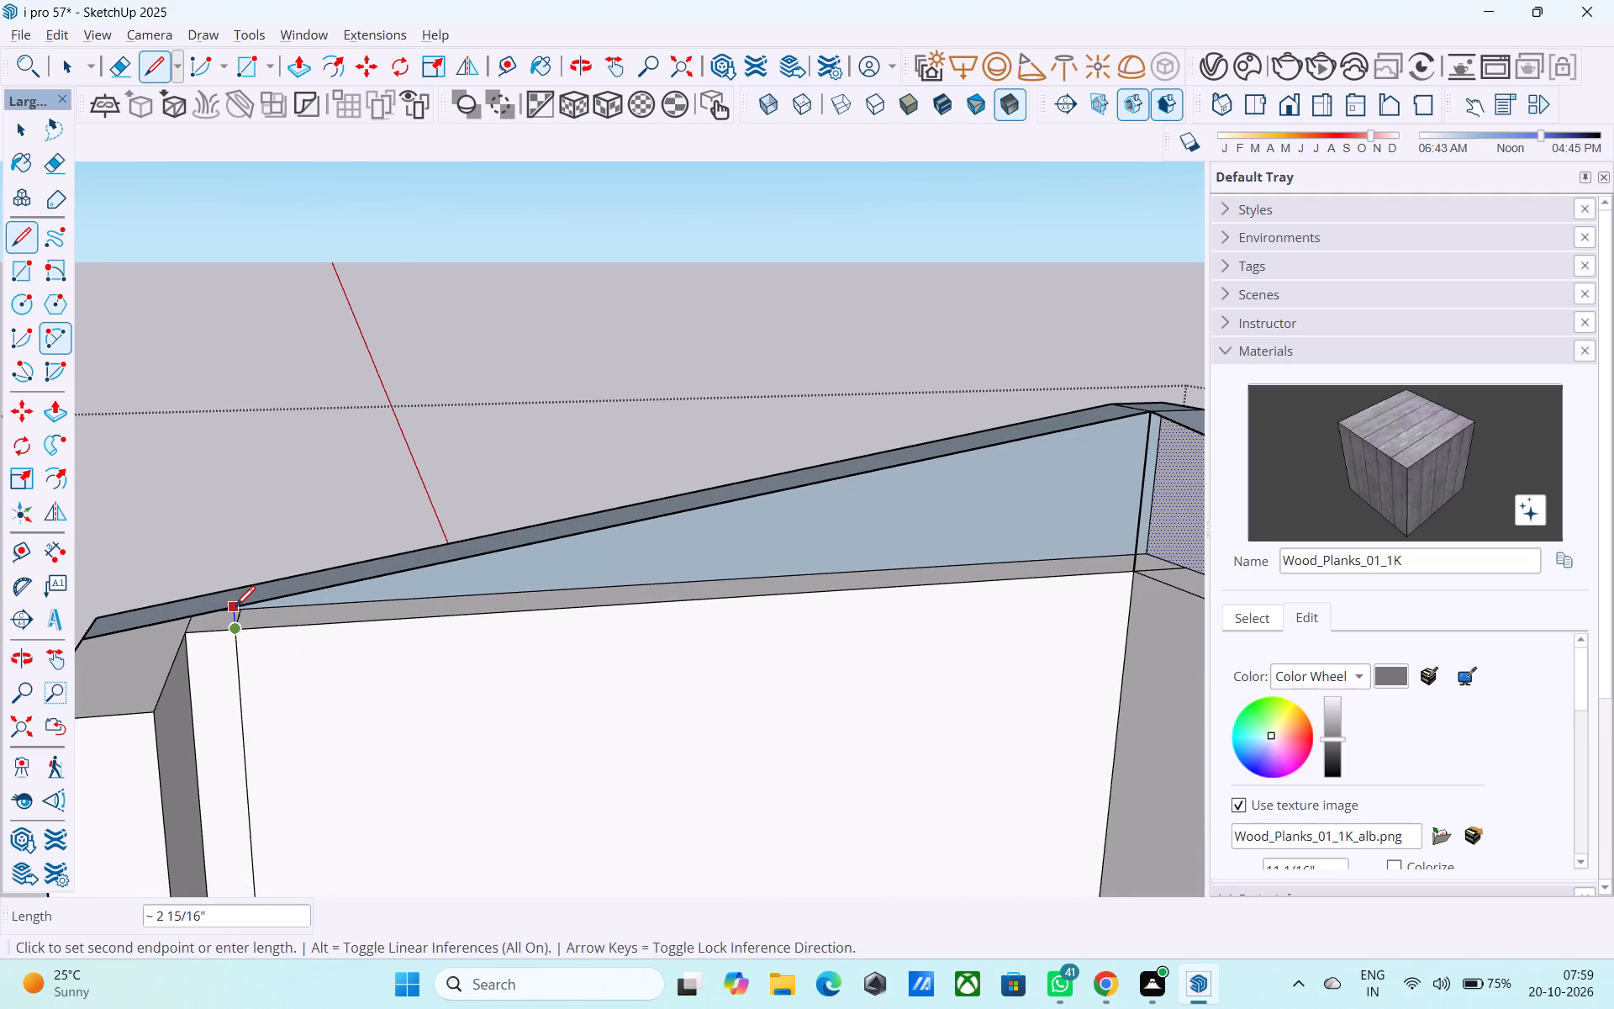
pyautogui.click(235, 608)
pyautogui.click(232, 629)
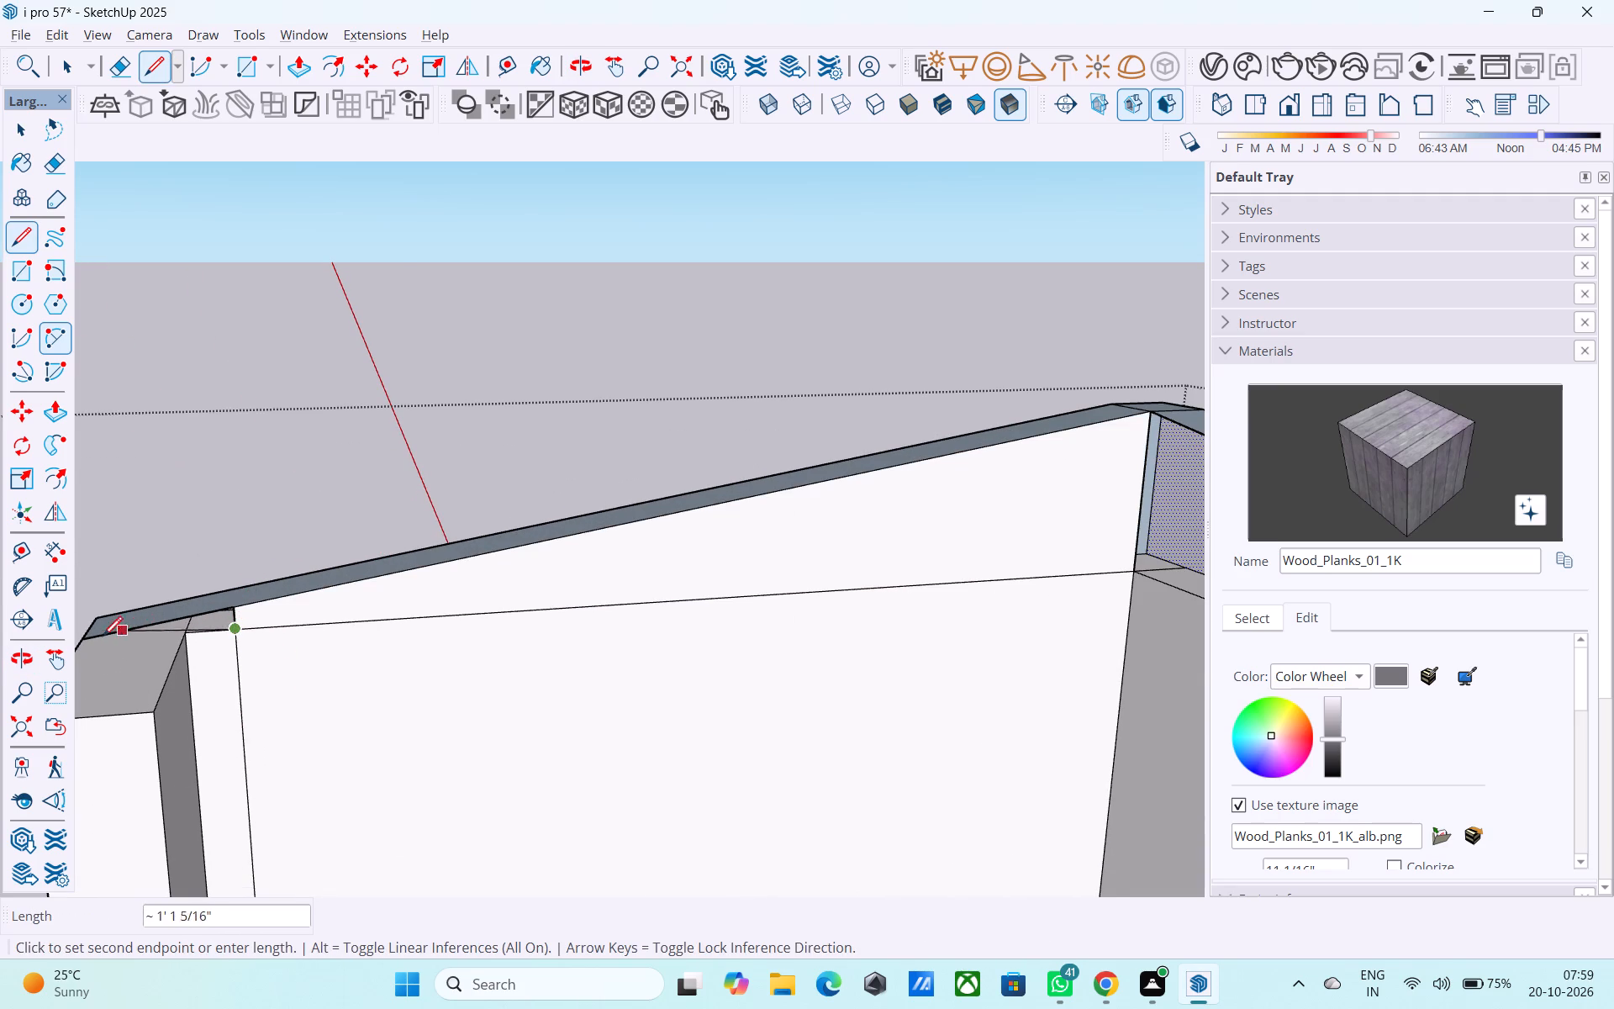
pyautogui.click(85, 641)
pyautogui.scroll(-9, 114, 637)
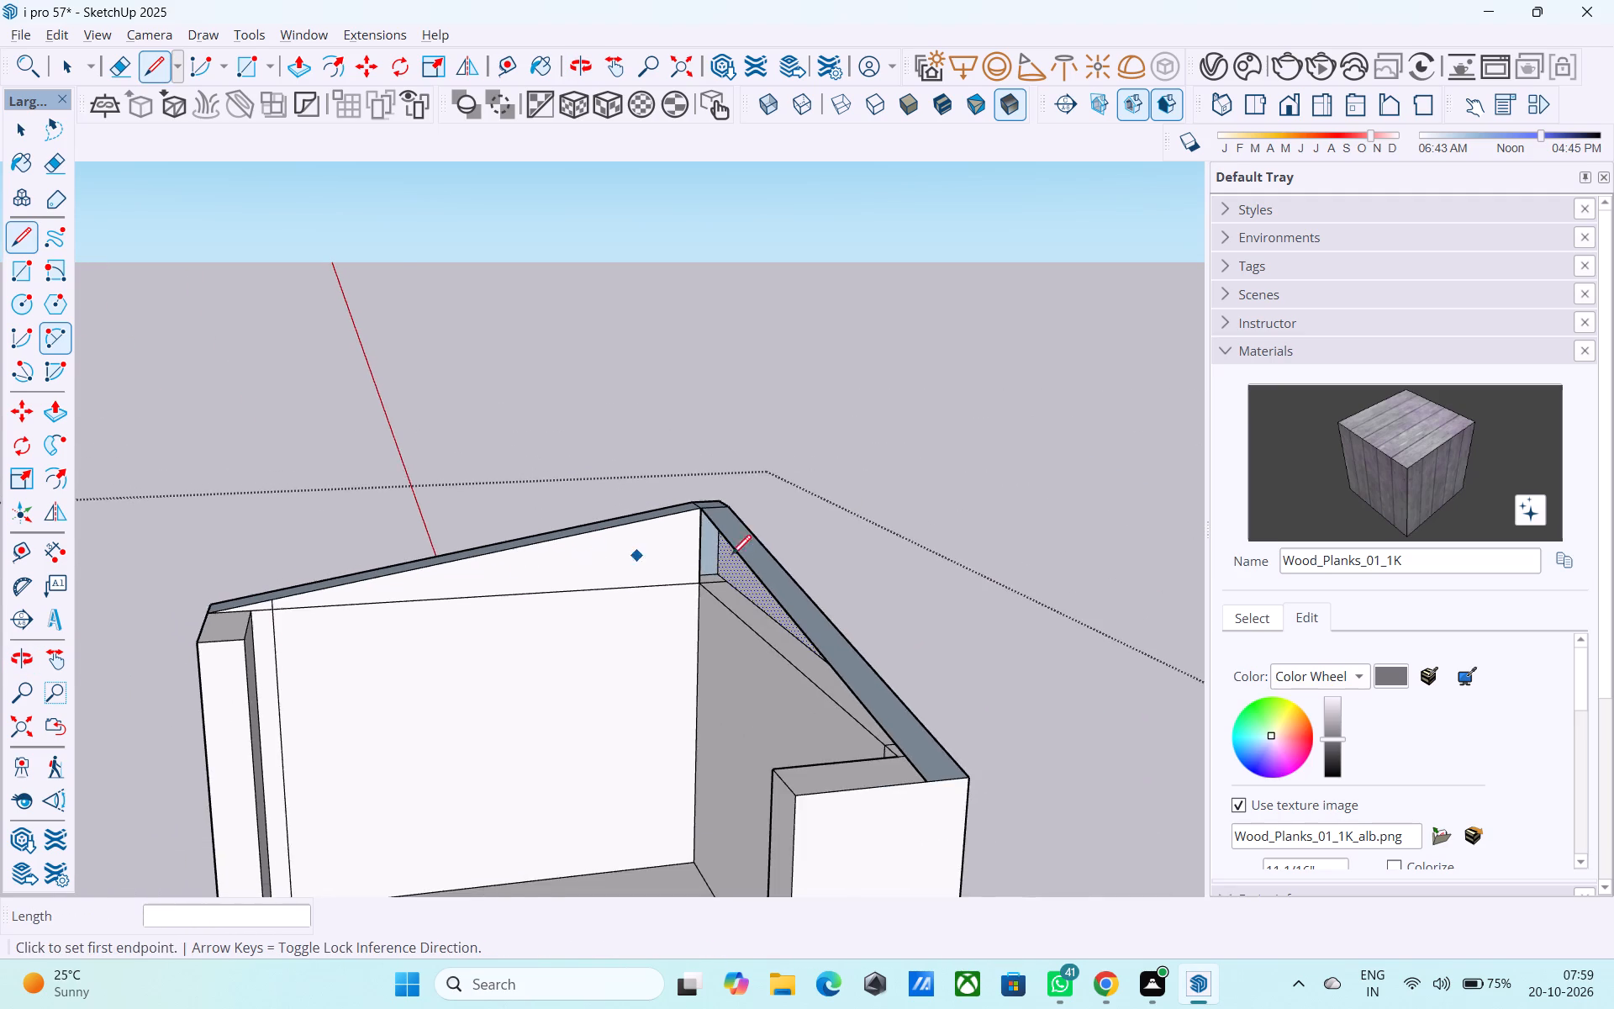
# On the other wing, draw a vertical line about 2 15/16" long at the pillar end and a 1' 6" line to the parapet's end corner.
pyautogui.moveTo(748, 556); pyautogui.dragTo(1165, 569, button='middle')
pyautogui.keyDown('shift'); pyautogui.moveTo(993, 428); pyautogui.dragTo(909, 468, button='middle'); pyautogui.keyUp('shift')
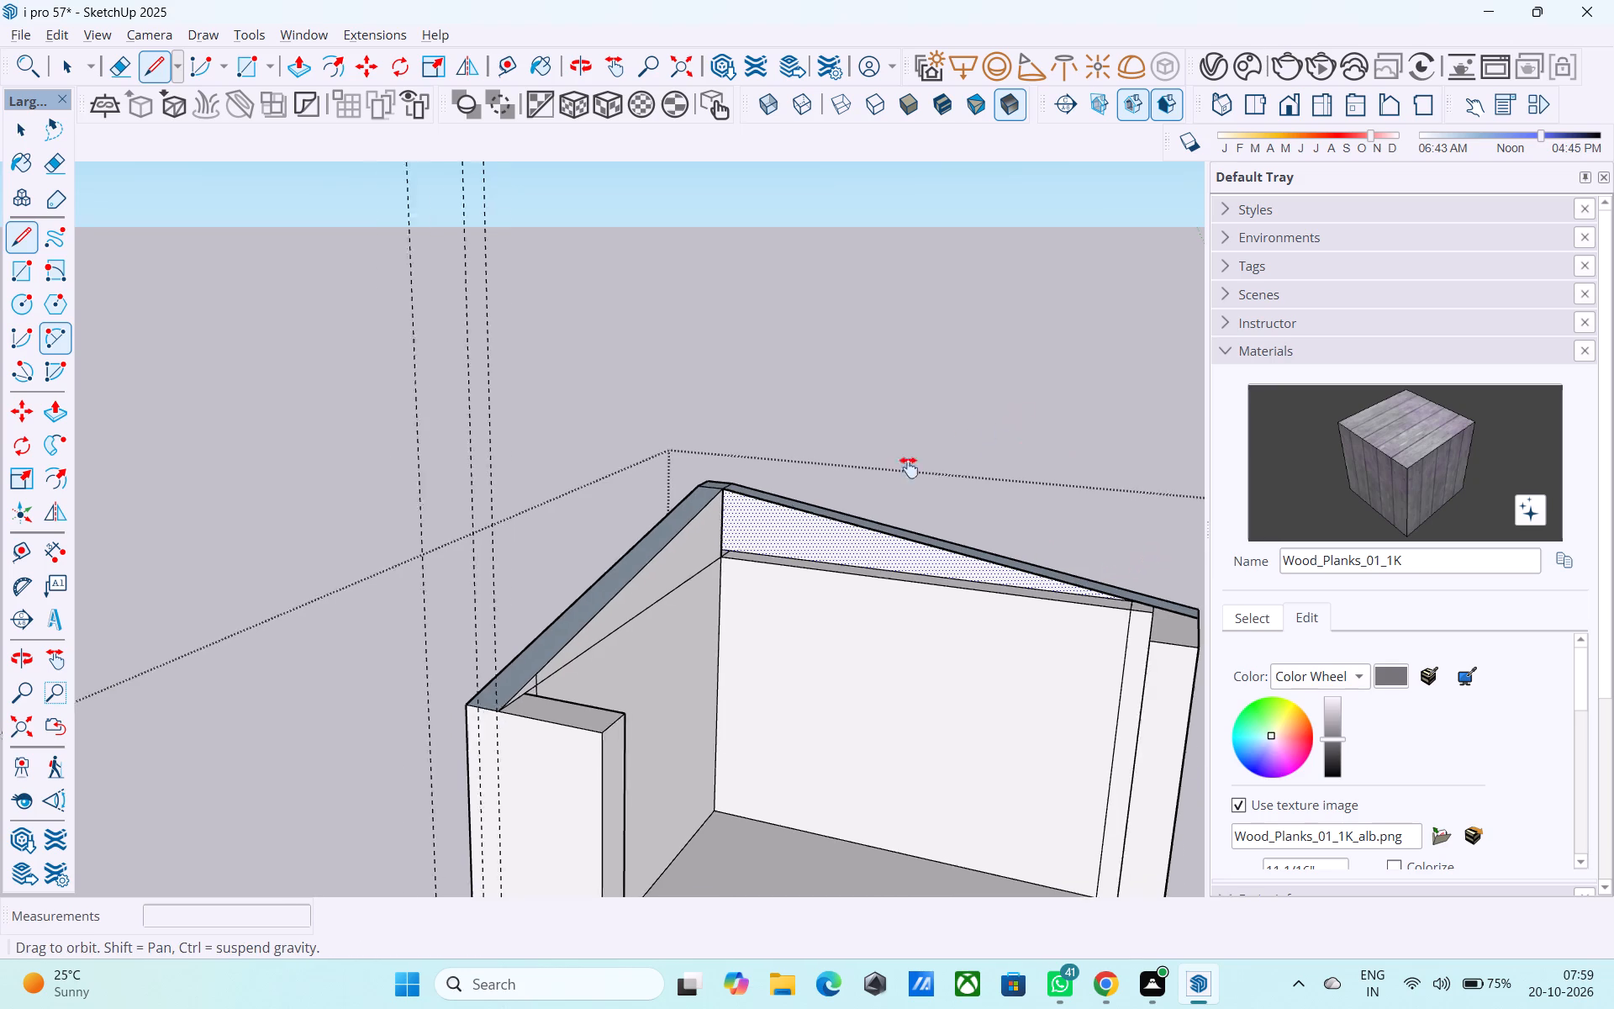
pyautogui.keyDown('shift'); pyautogui.moveTo(909, 468); pyautogui.dragTo(1033, 578, button='middle'); pyautogui.keyUp('shift')
pyautogui.scroll(15, 1033, 578)
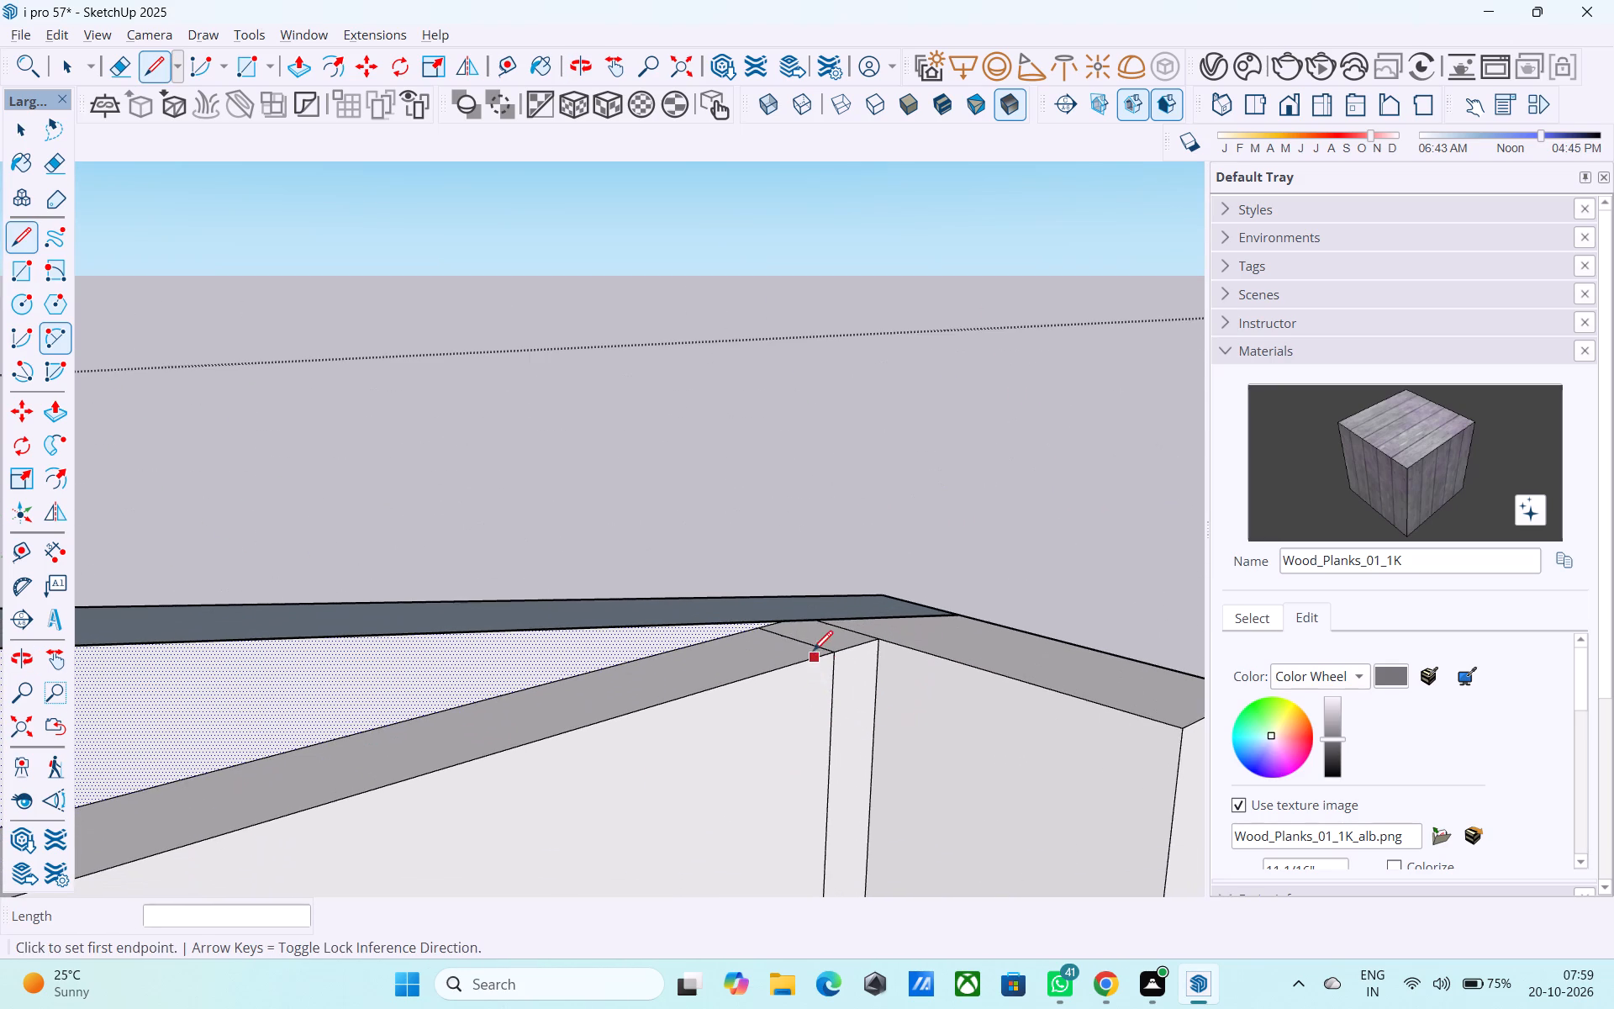
pyautogui.click(841, 657)
pyautogui.click(840, 621)
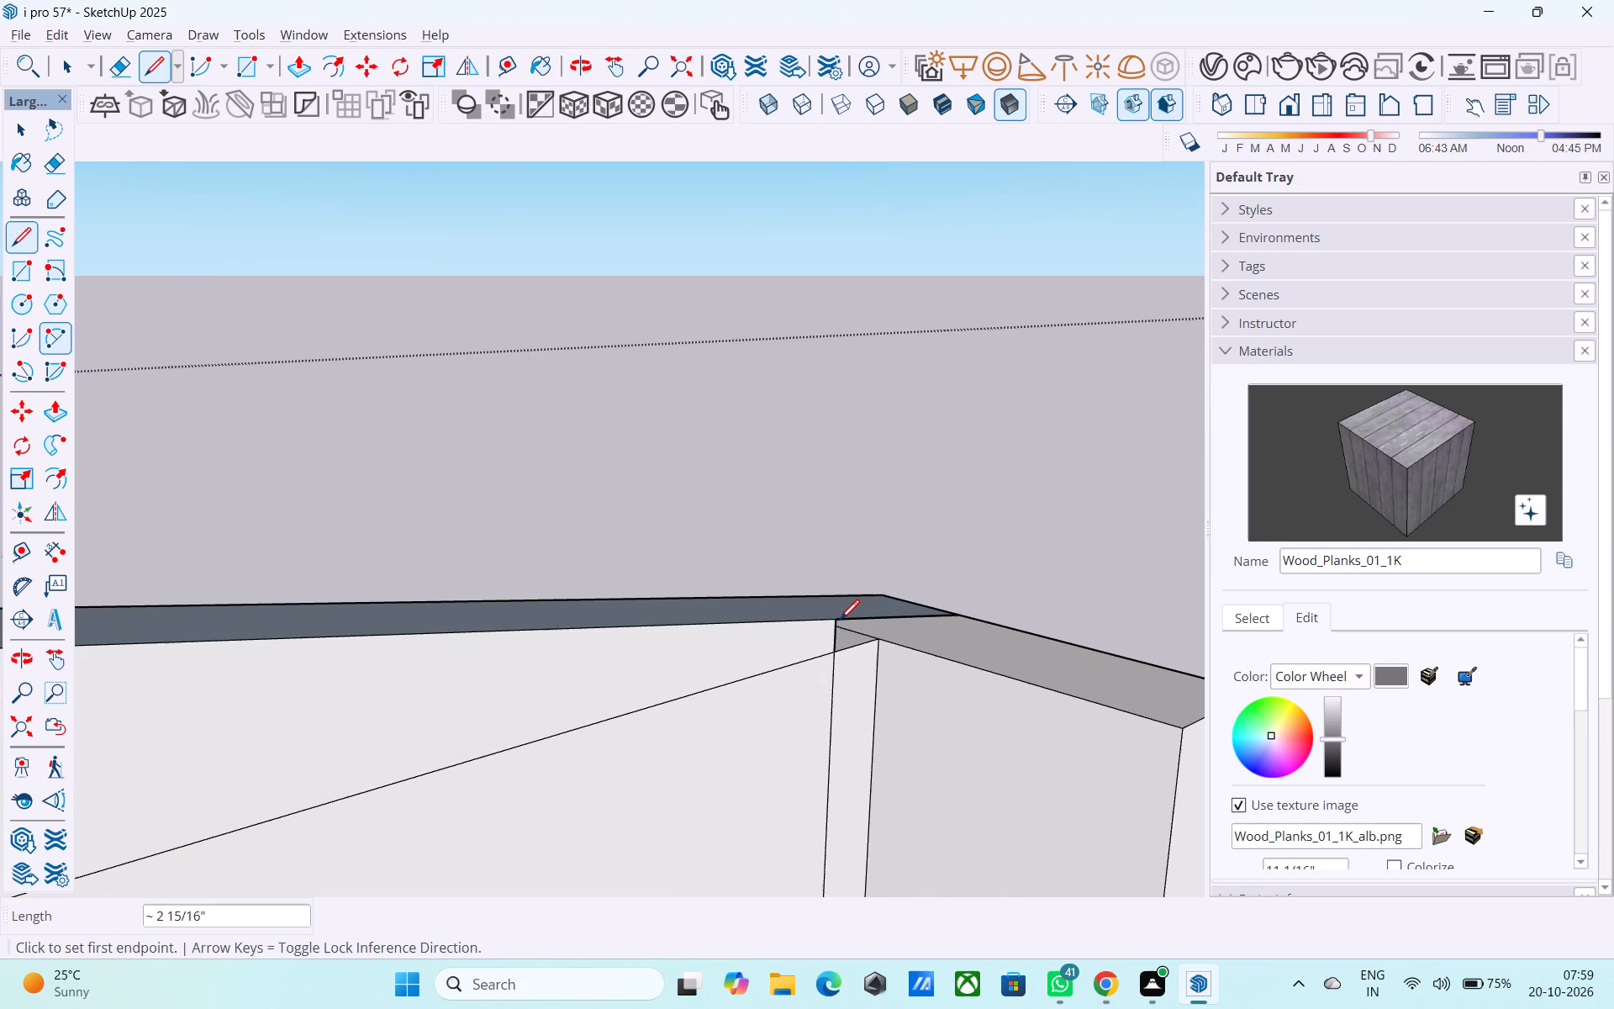
pyautogui.click(837, 663)
pyautogui.click(958, 616)
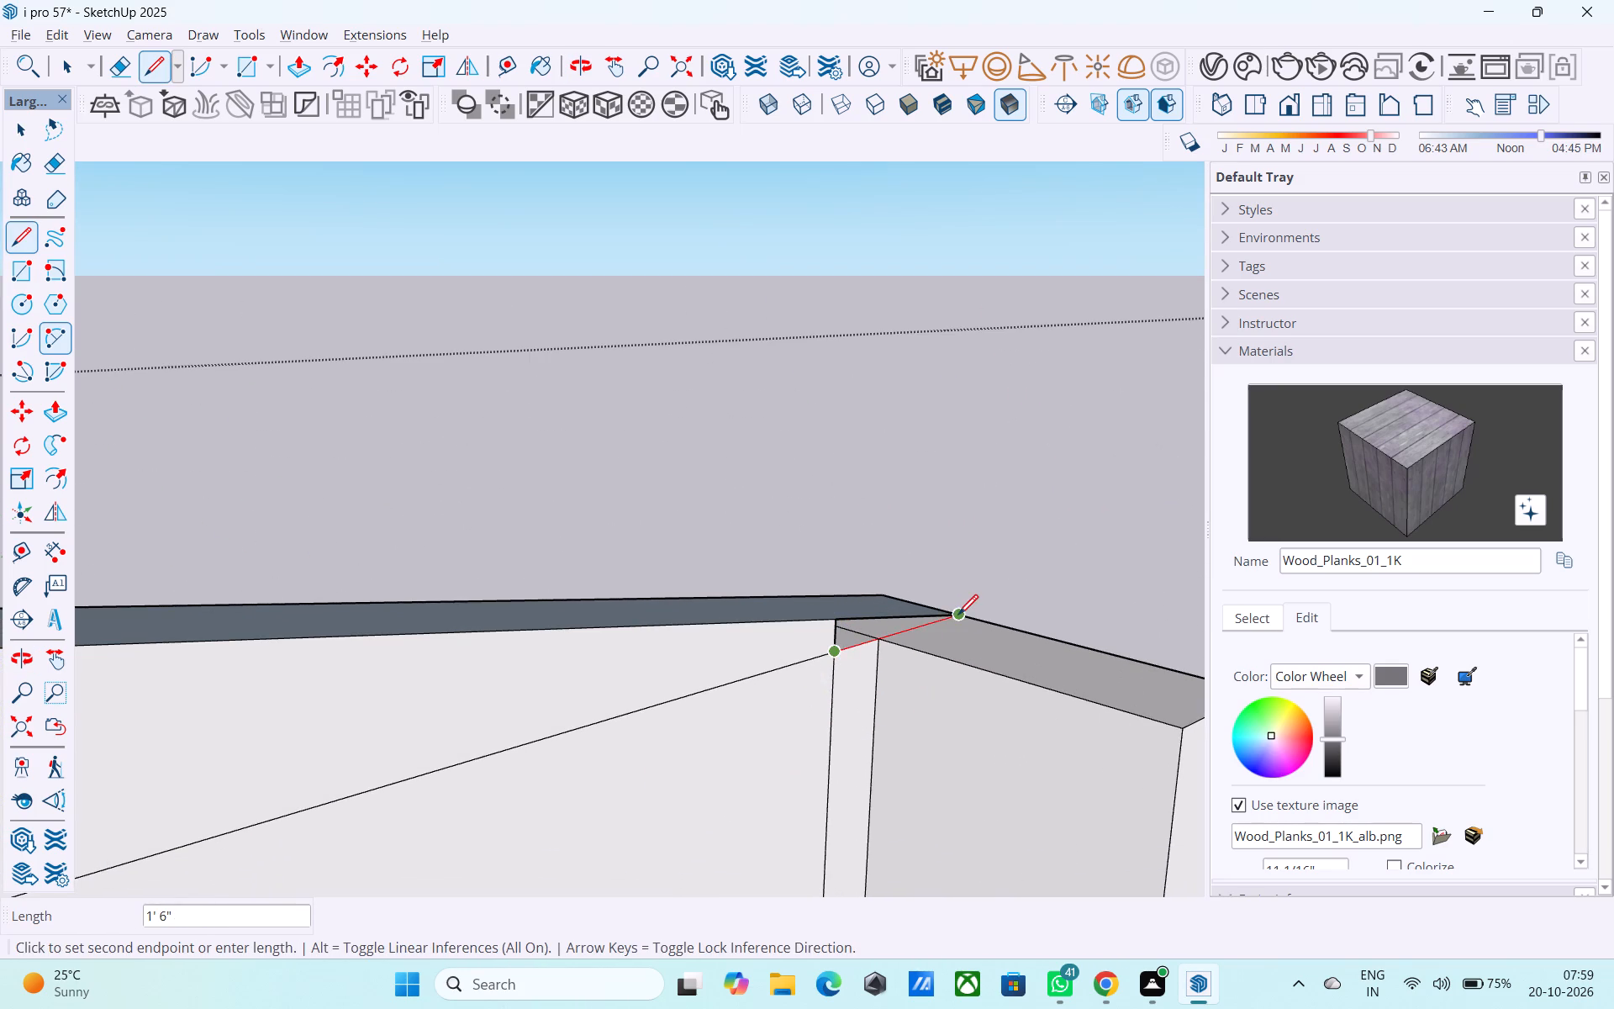
# Erase the short vertical line near the pillar and the long seam lines across both wings' inner wall faces.
pyautogui.press('e')
pyautogui.moveTo(842, 642); pyautogui.dragTo(832, 642)
pyautogui.scroll(-14, 857, 625)
pyautogui.moveTo(829, 700); pyautogui.dragTo(483, 719, button='middle')
pyautogui.moveTo(456, 693); pyautogui.dragTo(419, 726)
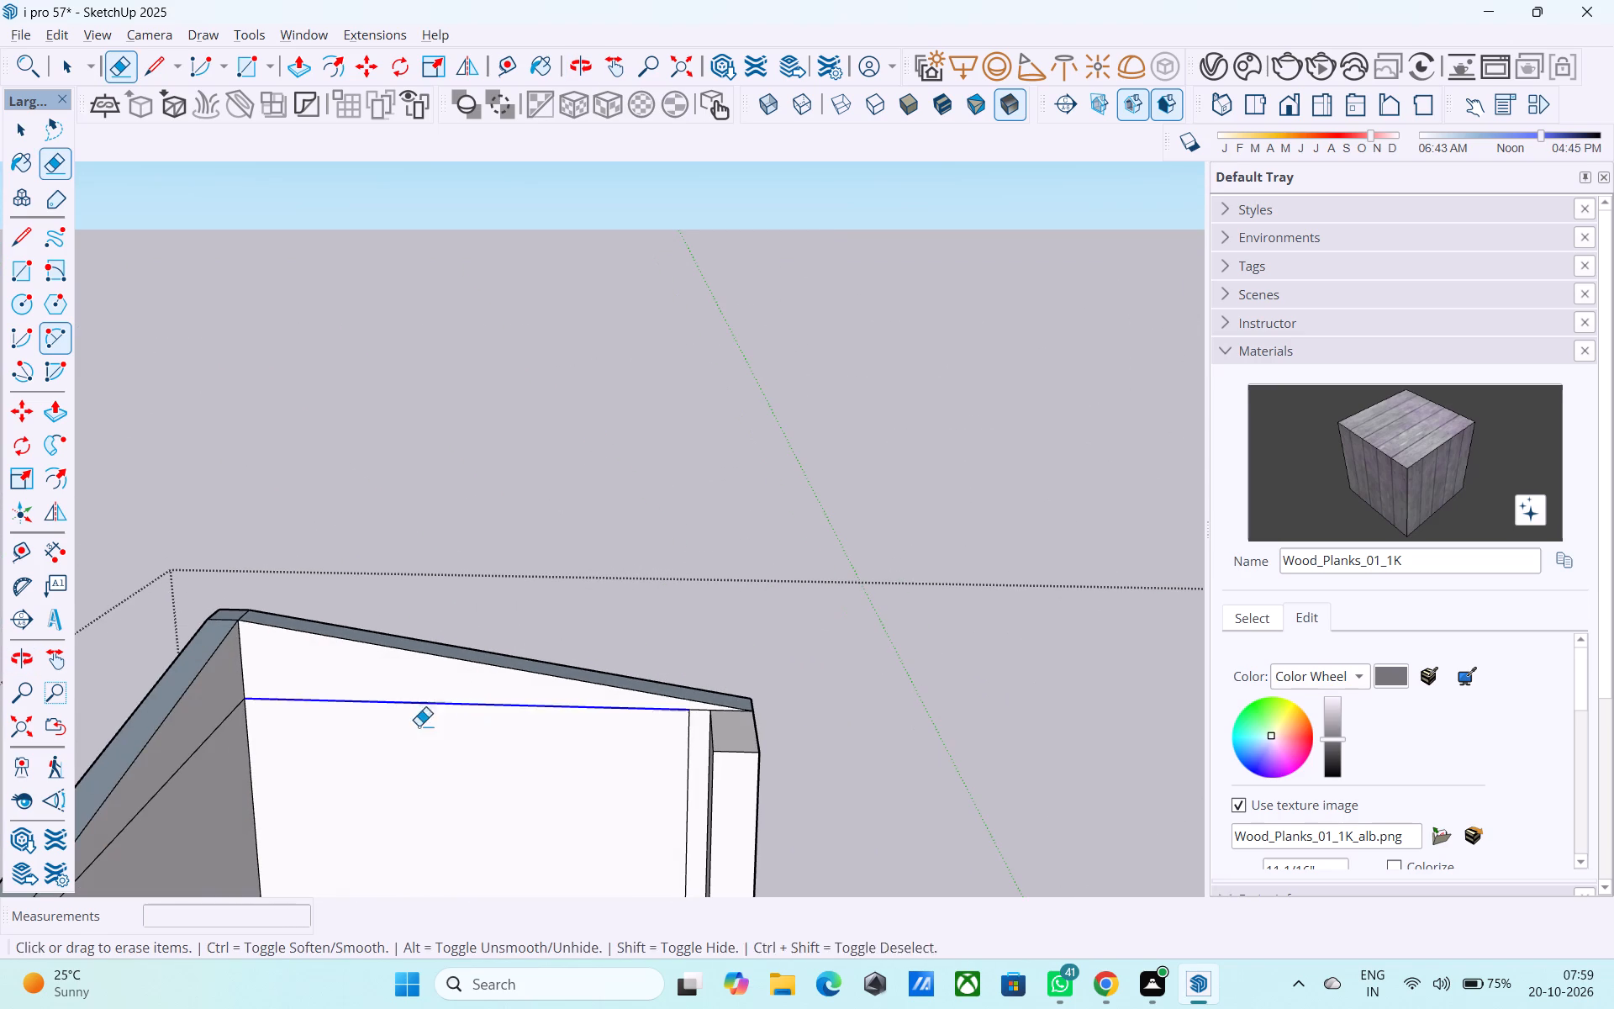
pyautogui.moveTo(419, 726); pyautogui.dragTo(416, 727)
pyautogui.scroll(-5, 603, 610)
pyautogui.moveTo(609, 636); pyautogui.dragTo(498, 675, button='middle')
pyautogui.scroll(-1, 609, 636)
pyautogui.scroll(6, 374, 685)
pyautogui.moveTo(325, 663); pyautogui.dragTo(319, 679)
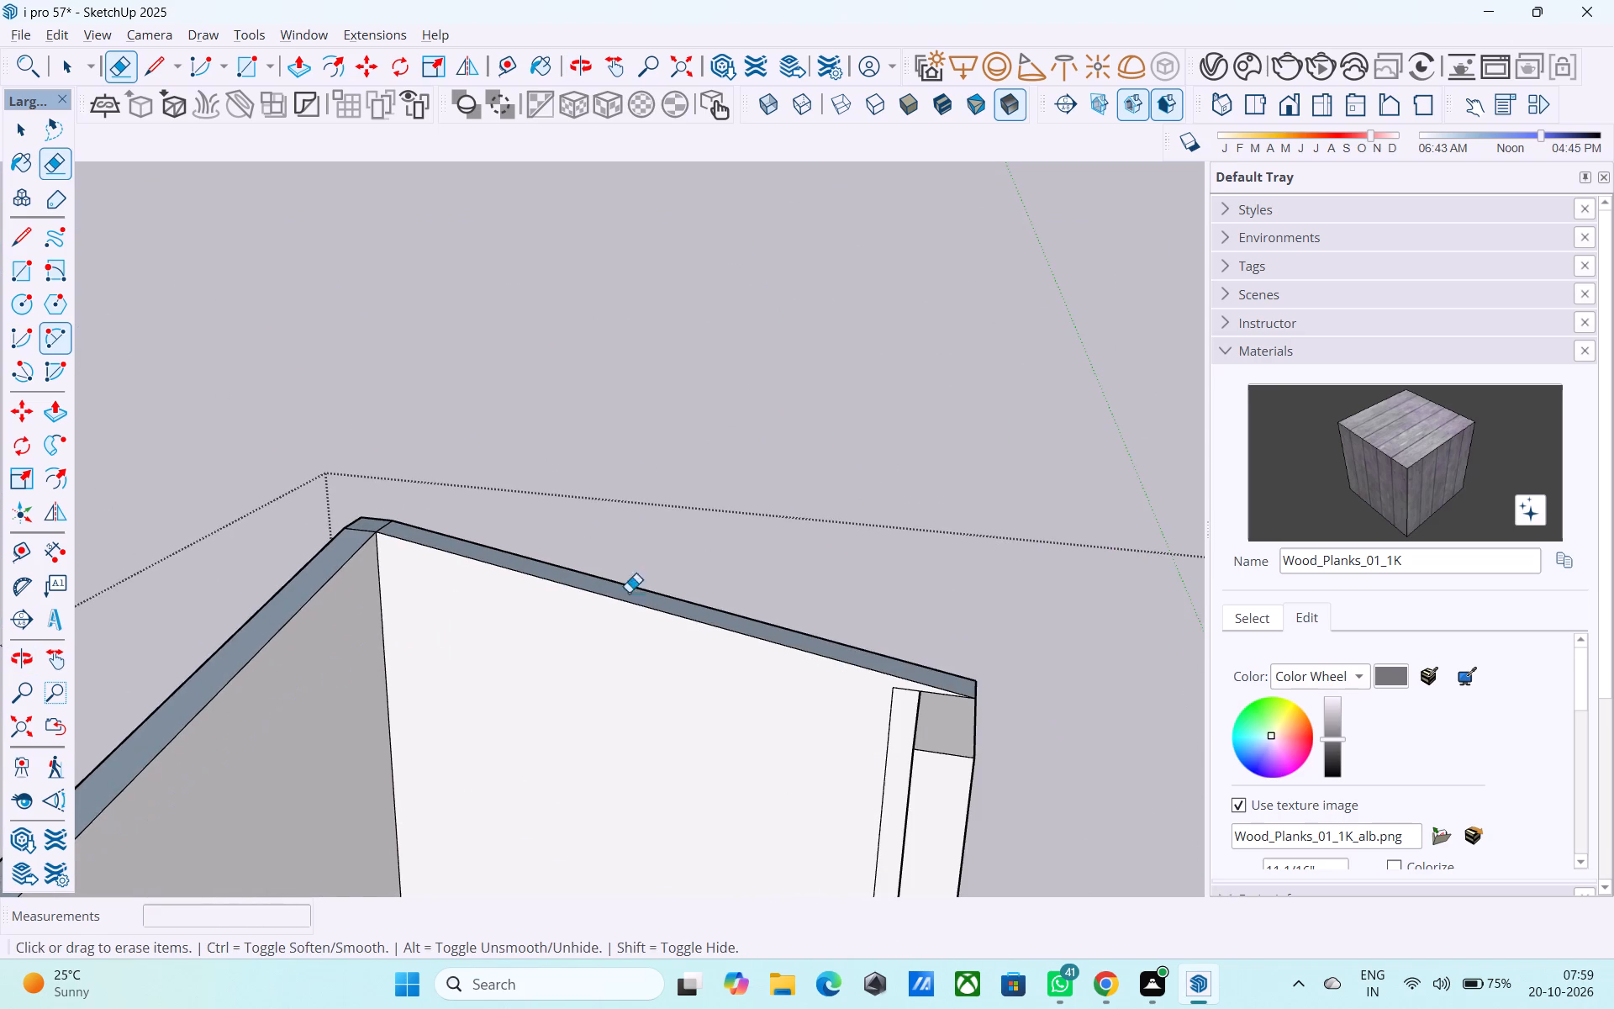
# Erase the leftover vertical and short connecting lines beside the pillars at the ends of both parapet wings.
pyautogui.scroll(-7, 806, 514)
pyautogui.moveTo(837, 525); pyautogui.dragTo(592, 654, button='middle')
pyautogui.scroll(7, 271, 750)
pyautogui.moveTo(255, 751); pyautogui.dragTo(206, 717, button='middle')
pyautogui.scroll(7, 200, 707)
pyautogui.moveTo(157, 534); pyautogui.dragTo(165, 555)
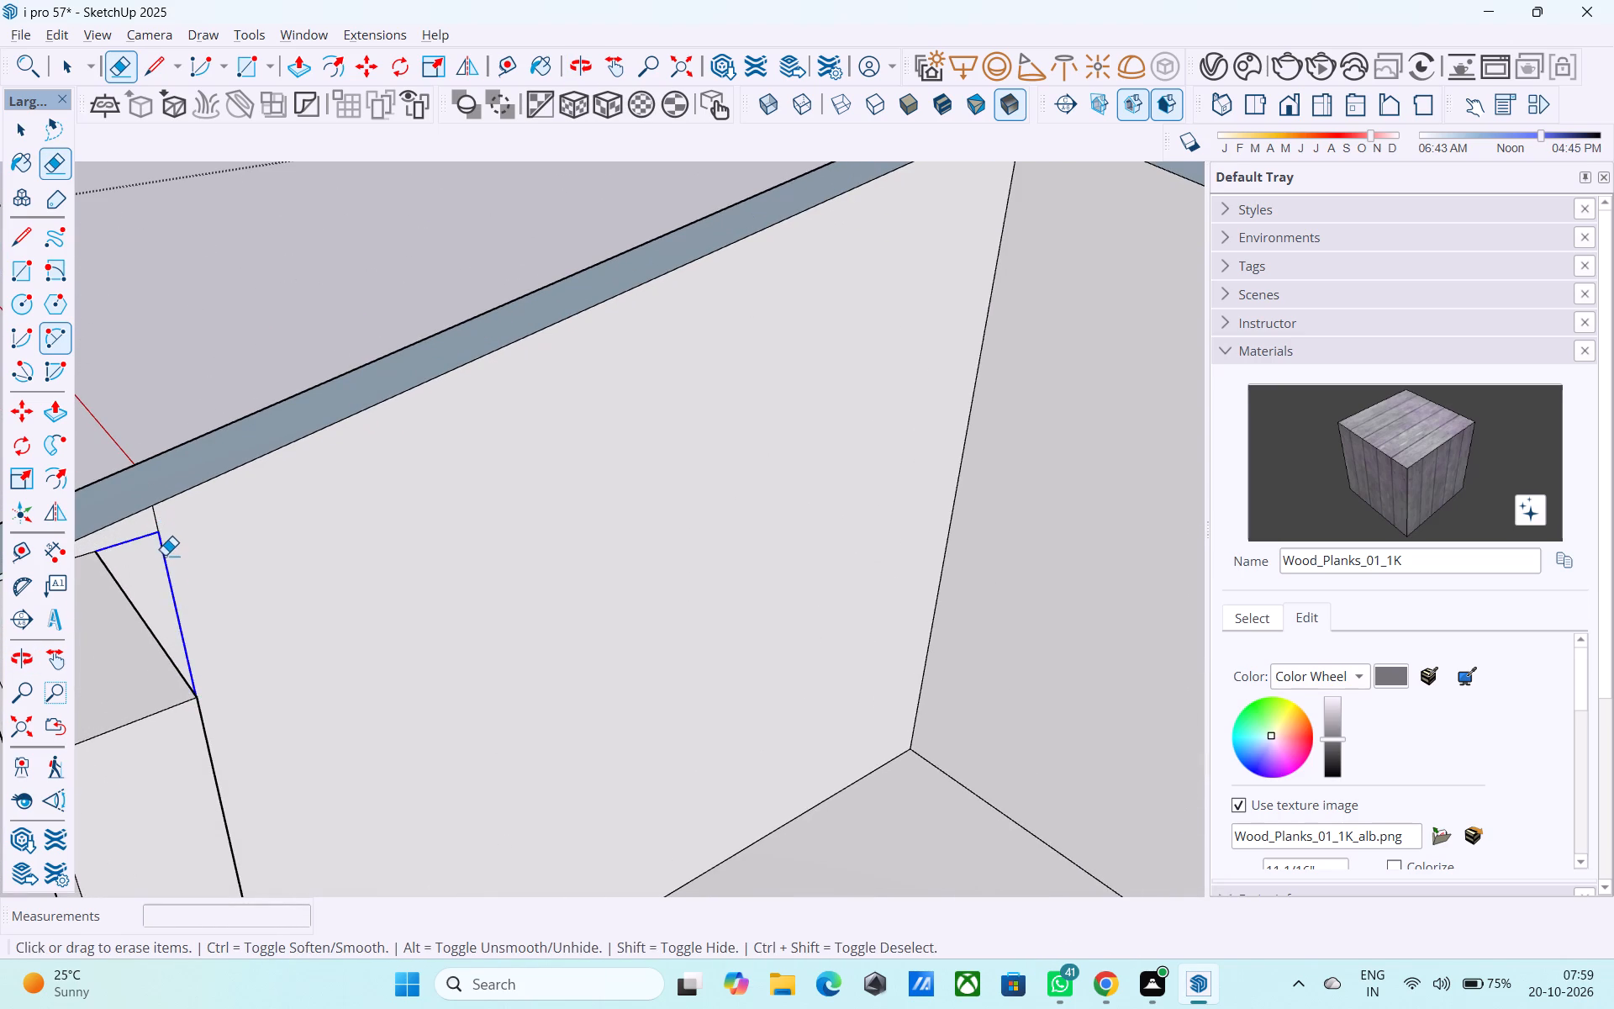
pyautogui.moveTo(165, 555); pyautogui.dragTo(166, 556)
pyautogui.scroll(-3, 164, 553)
pyautogui.moveTo(165, 552); pyautogui.dragTo(906, 519, button='middle')
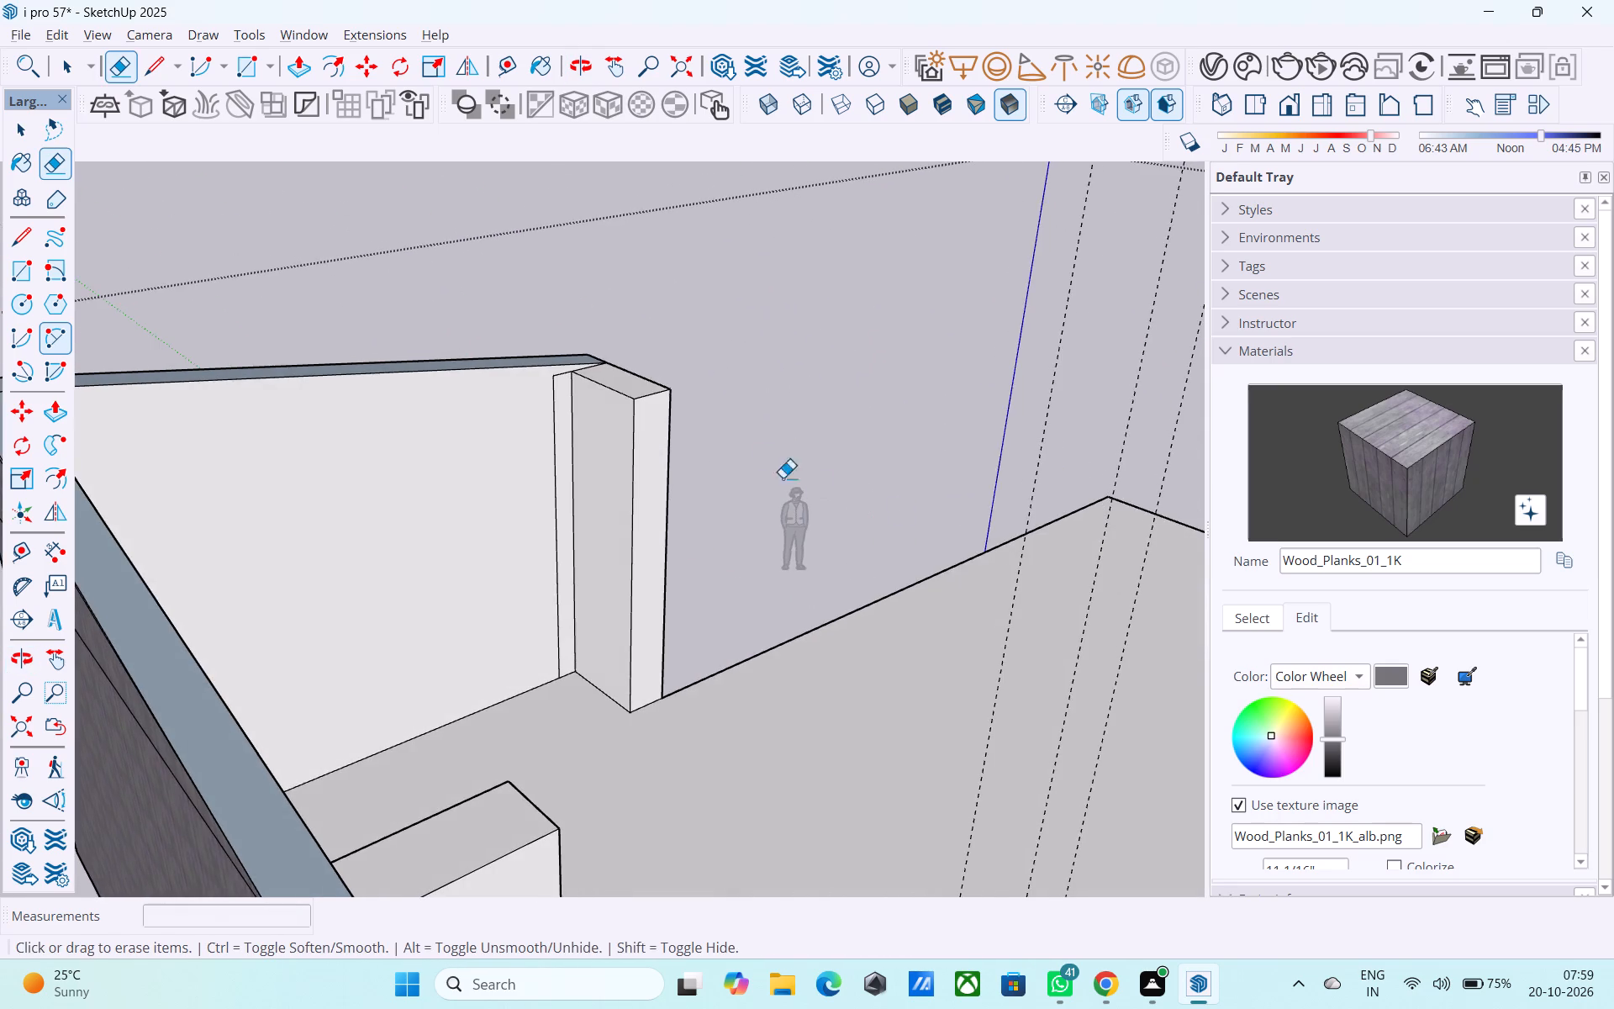
pyautogui.scroll(7, 653, 397)
pyautogui.moveTo(514, 361); pyautogui.dragTo(440, 439)
pyautogui.scroll(-3, 435, 445)
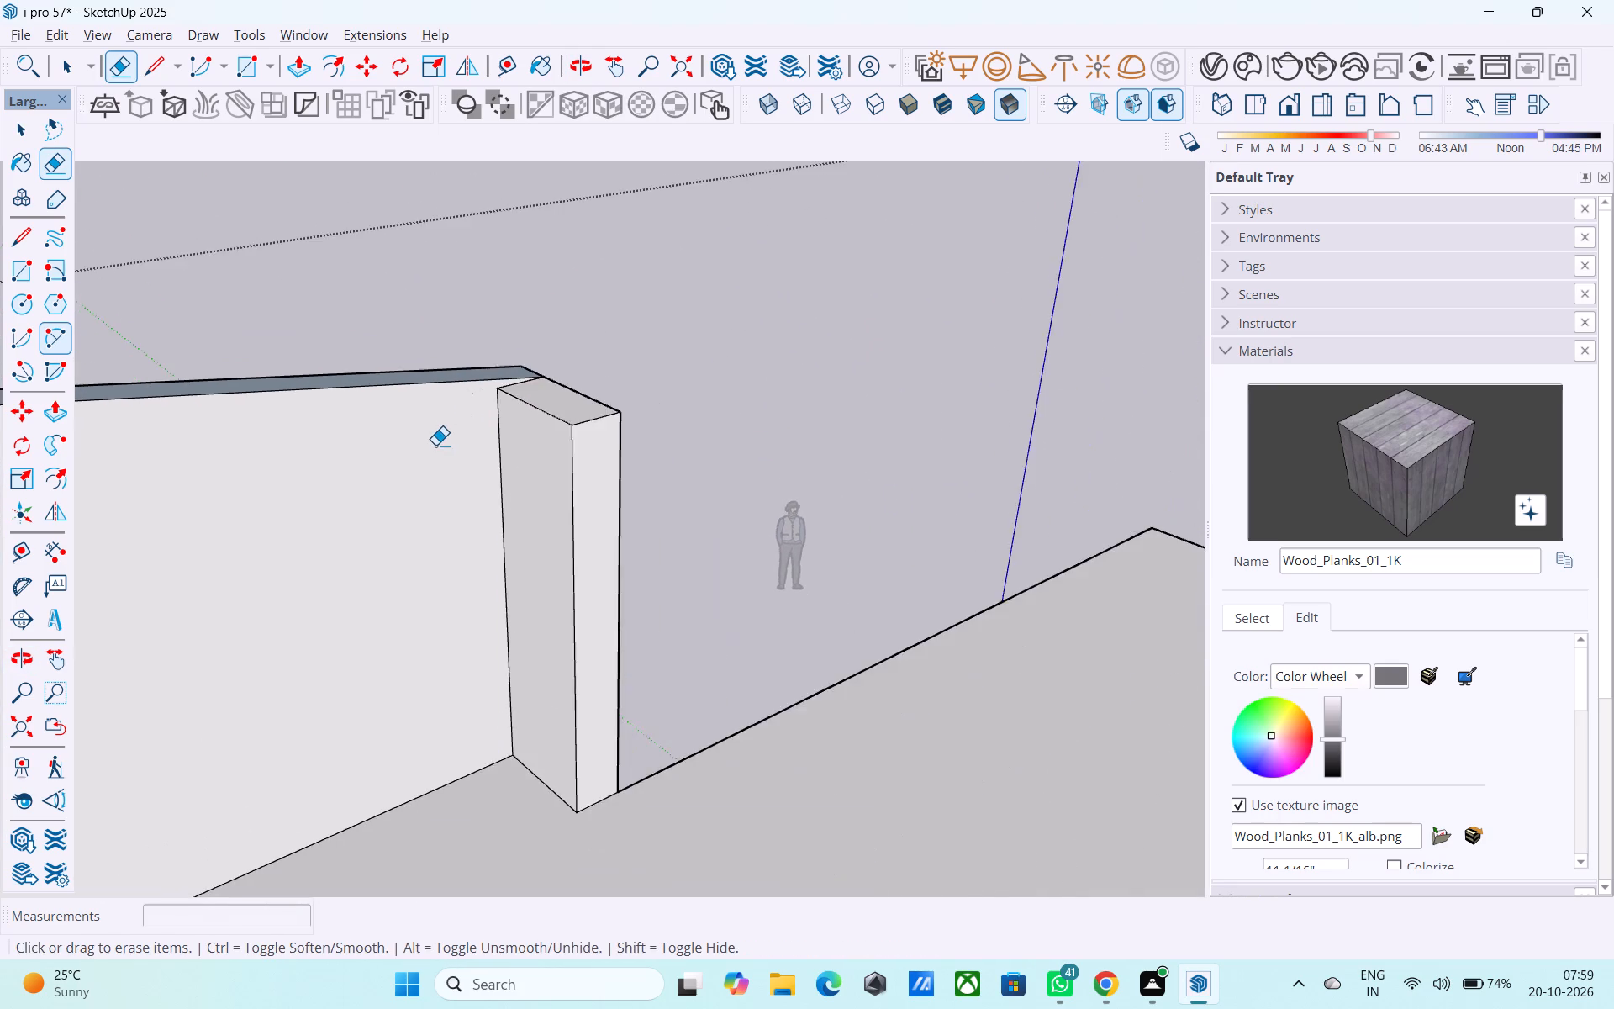
# Erase the short stray line at the parapet's outer corner, along the top of the wood-plank face.
pyautogui.scroll(-6, 435, 445)
pyautogui.moveTo(435, 445); pyautogui.dragTo(684, 483, button='middle')
pyautogui.scroll(-4, 689, 483)
pyautogui.moveTo(414, 615); pyautogui.dragTo(672, 565, button='middle')
pyautogui.scroll(-8, 545, 445)
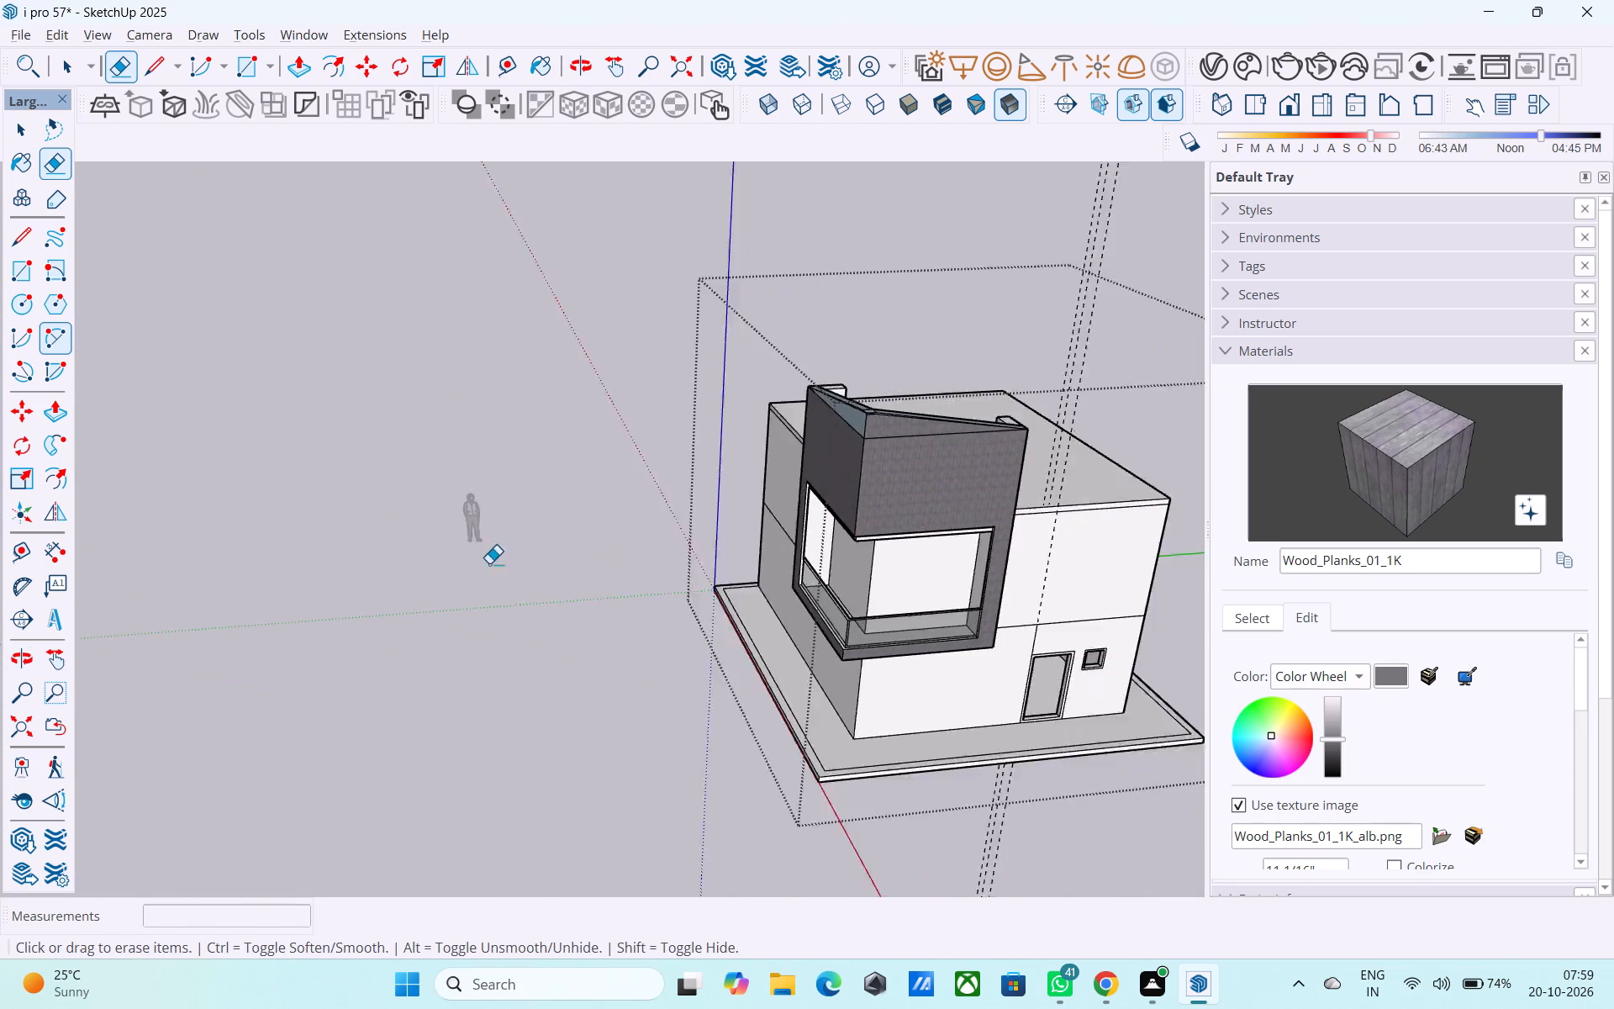
pyautogui.scroll(-1, 489, 563)
pyautogui.scroll(13, 1005, 420)
pyautogui.moveTo(646, 472); pyautogui.dragTo(686, 446, button='middle')
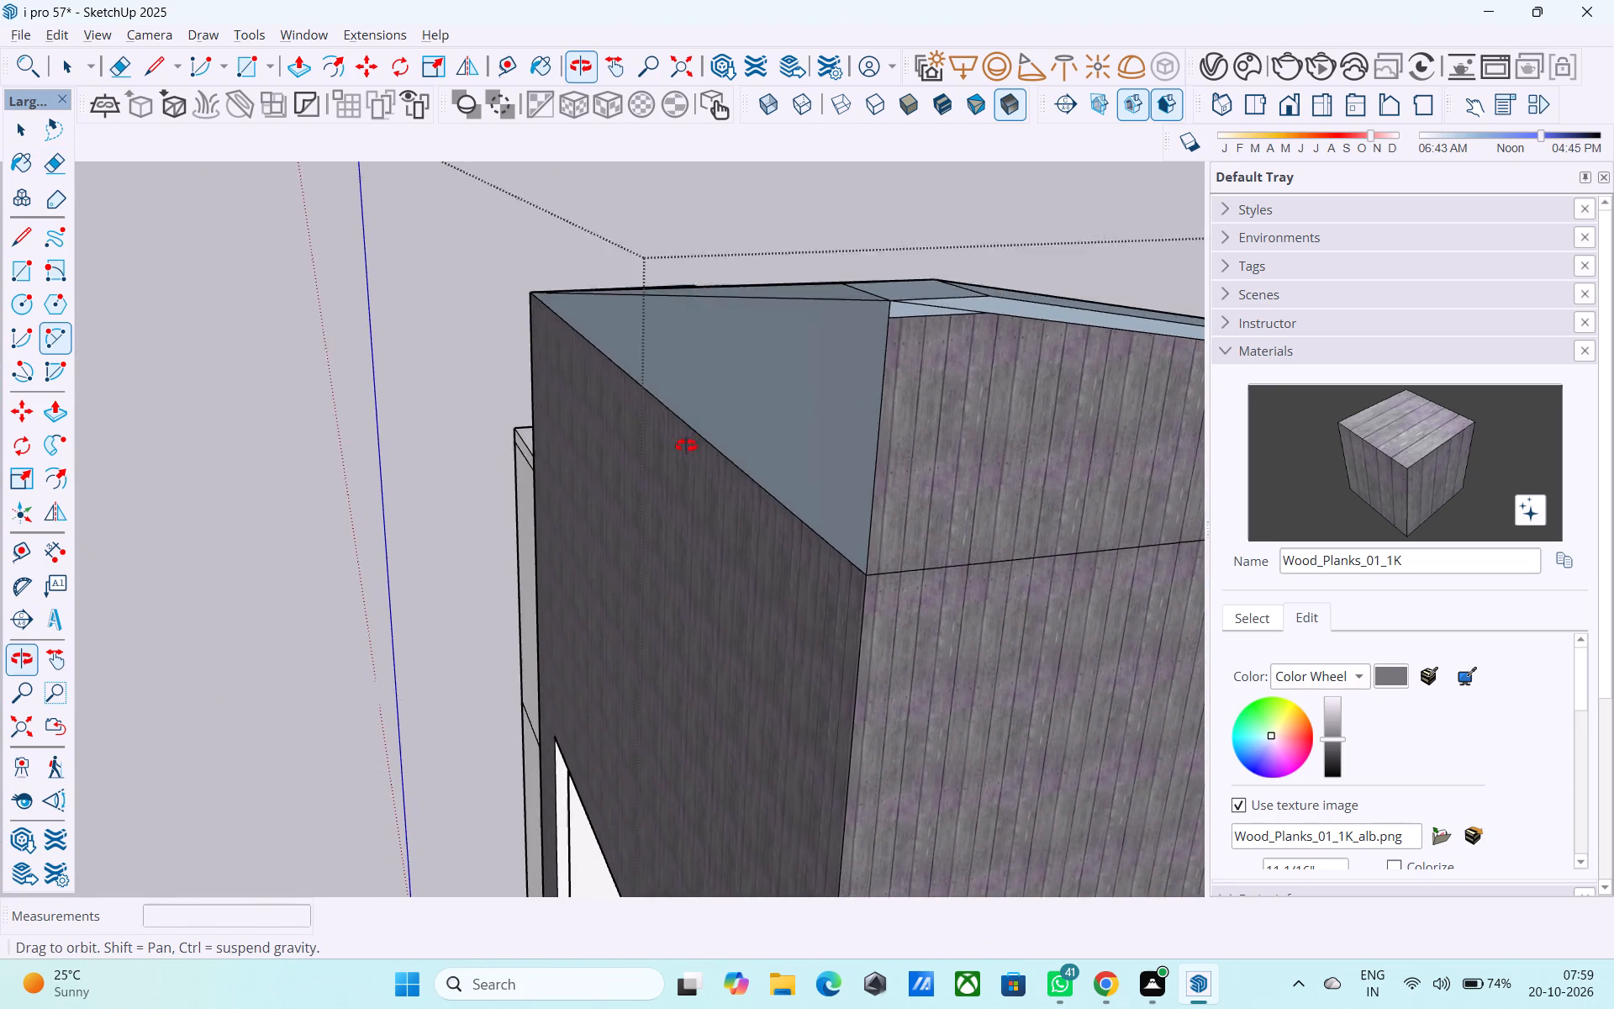
pyautogui.moveTo(686, 446); pyautogui.dragTo(684, 466, button='middle')
pyautogui.keyDown('shift'); pyautogui.moveTo(721, 432); pyautogui.dragTo(562, 412, button='middle'); pyautogui.keyUp('shift')
pyautogui.scroll(2, 672, 474)
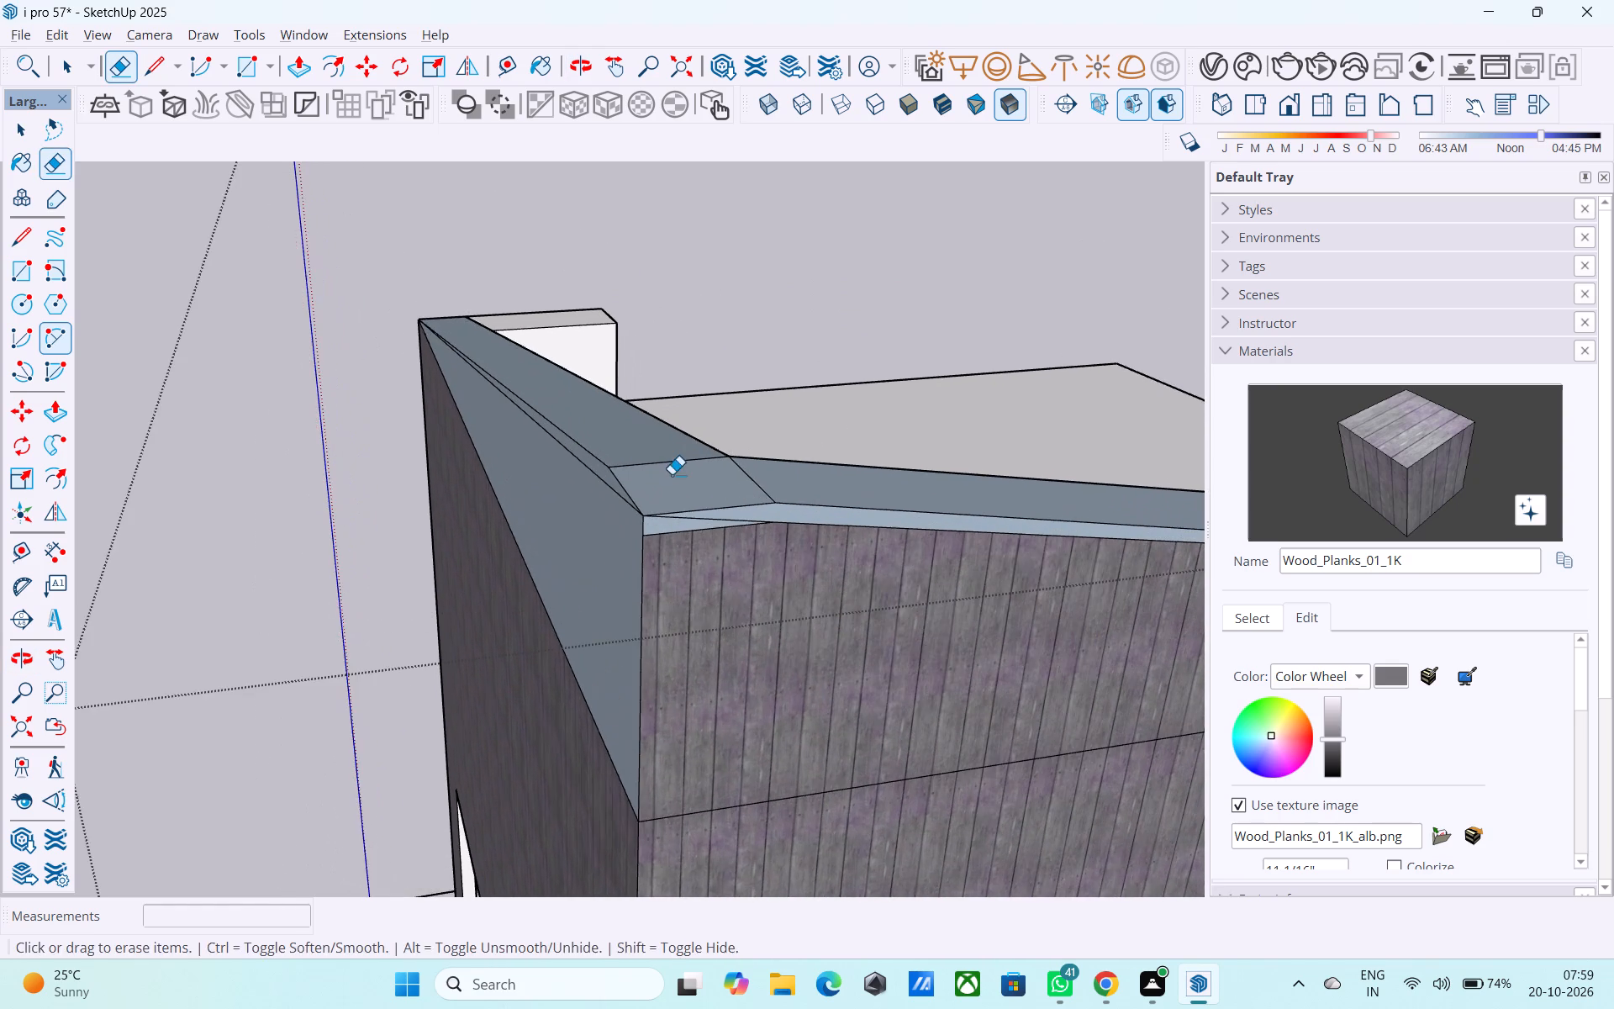
pyautogui.moveTo(672, 491); pyautogui.dragTo(699, 351, button='middle')
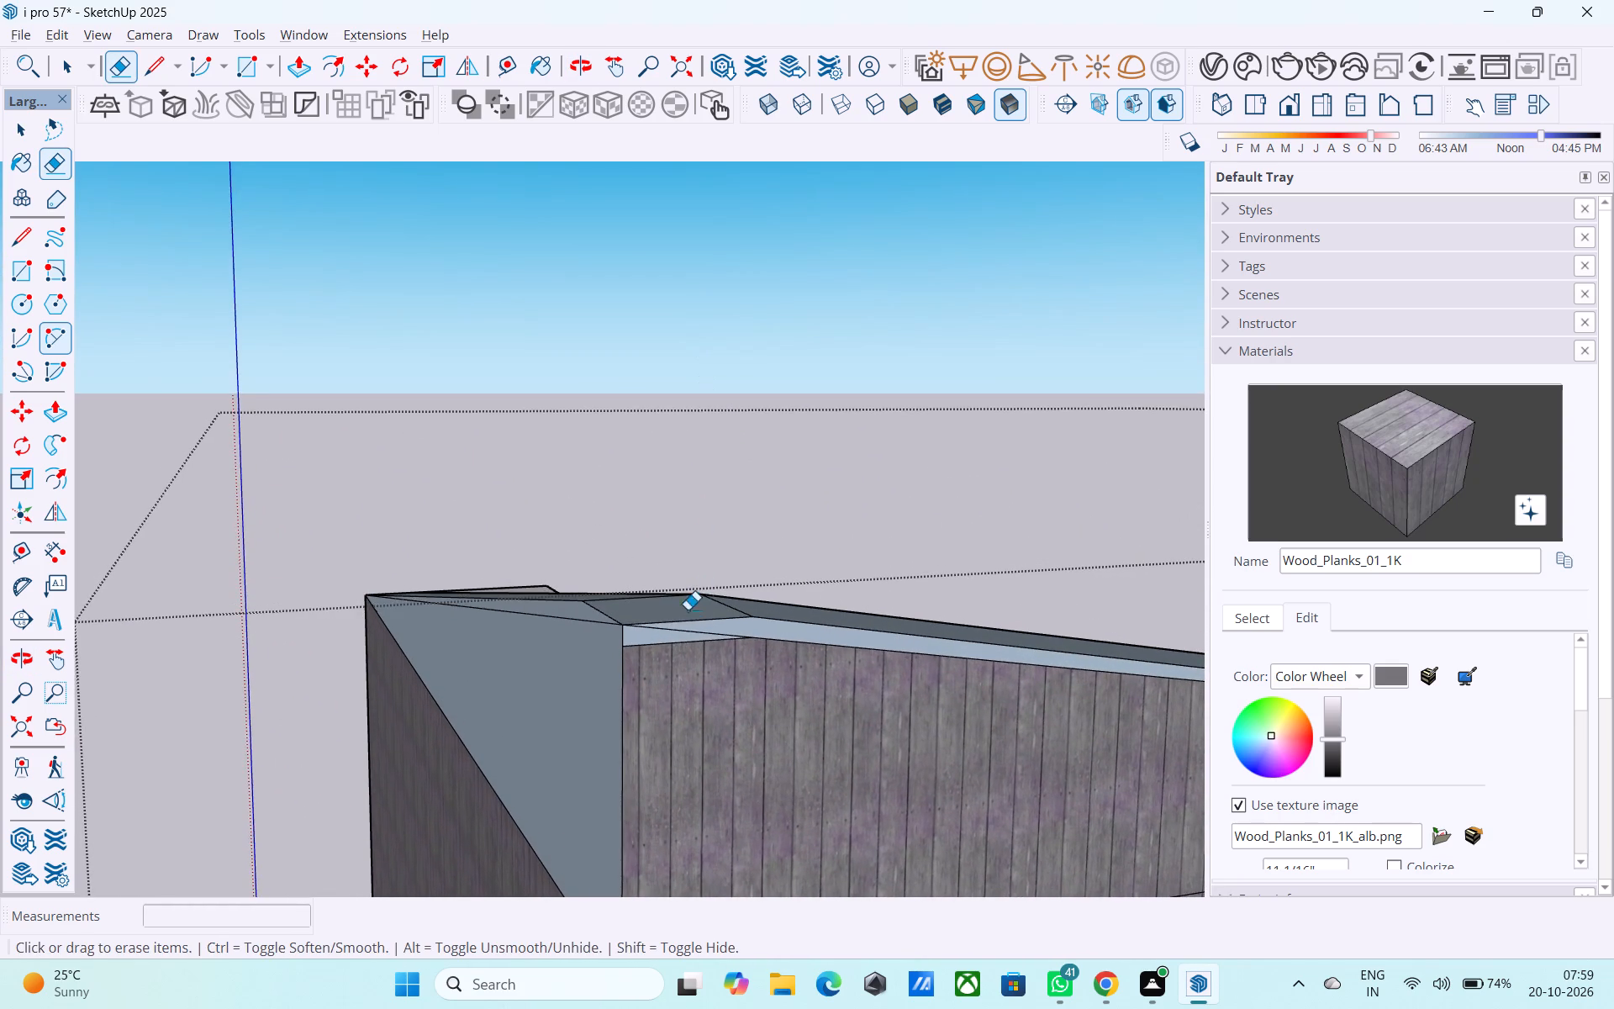
pyautogui.scroll(5, 654, 661)
pyautogui.click(649, 637)
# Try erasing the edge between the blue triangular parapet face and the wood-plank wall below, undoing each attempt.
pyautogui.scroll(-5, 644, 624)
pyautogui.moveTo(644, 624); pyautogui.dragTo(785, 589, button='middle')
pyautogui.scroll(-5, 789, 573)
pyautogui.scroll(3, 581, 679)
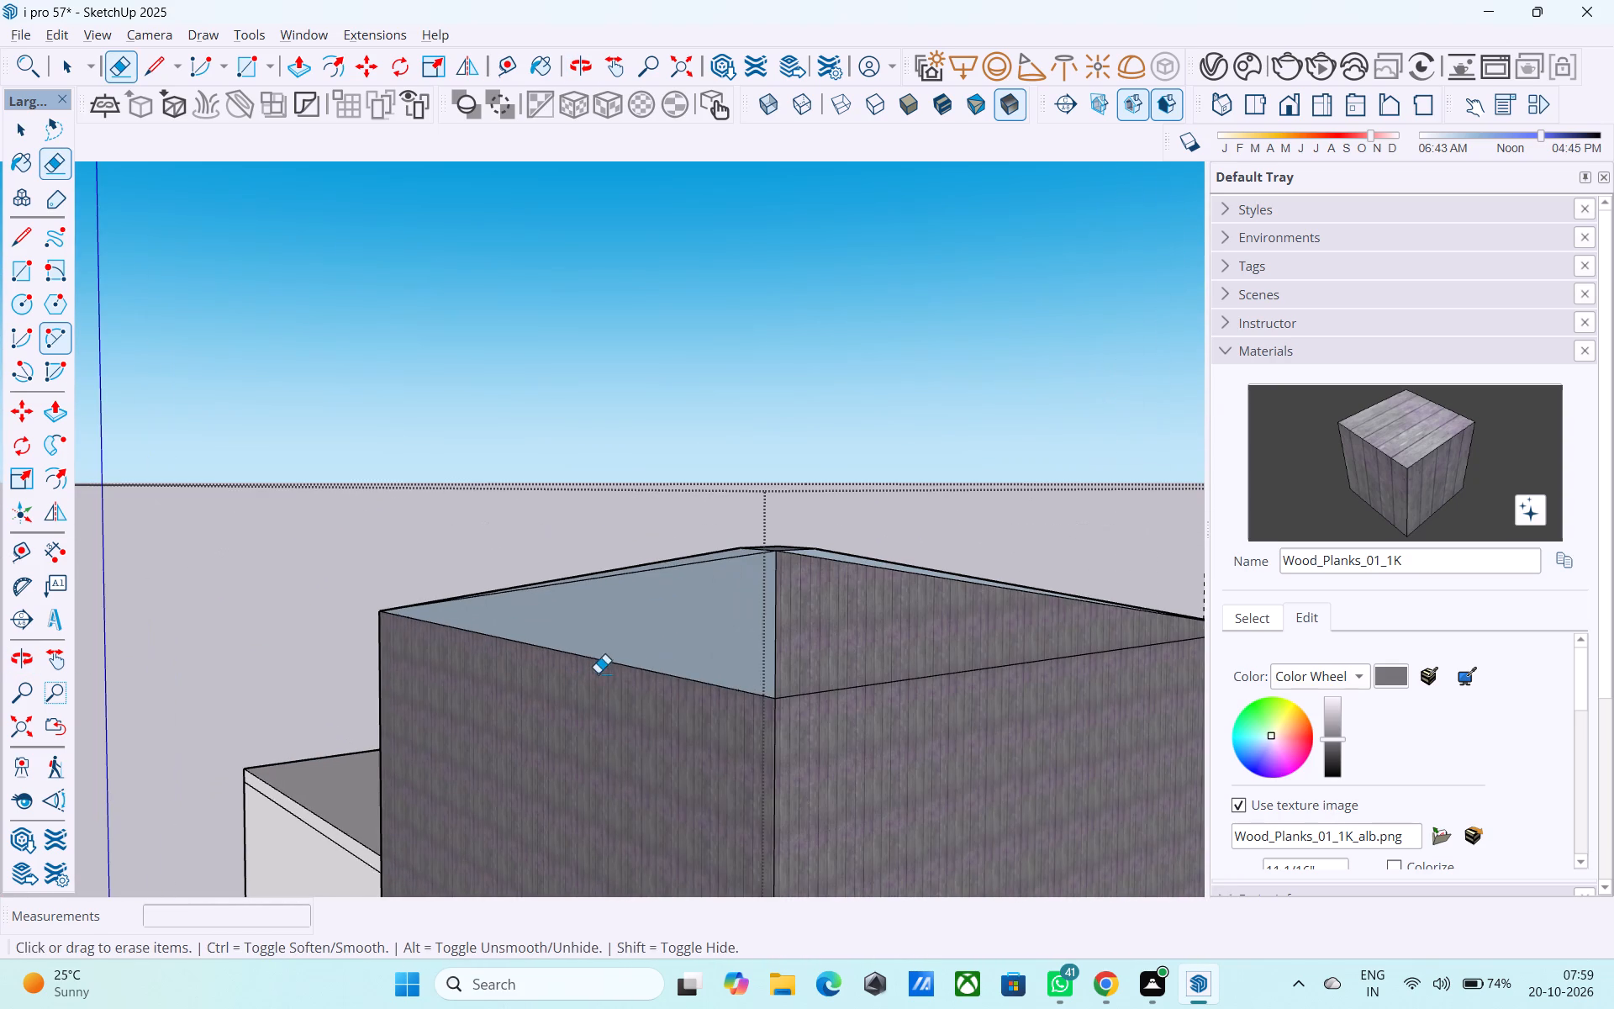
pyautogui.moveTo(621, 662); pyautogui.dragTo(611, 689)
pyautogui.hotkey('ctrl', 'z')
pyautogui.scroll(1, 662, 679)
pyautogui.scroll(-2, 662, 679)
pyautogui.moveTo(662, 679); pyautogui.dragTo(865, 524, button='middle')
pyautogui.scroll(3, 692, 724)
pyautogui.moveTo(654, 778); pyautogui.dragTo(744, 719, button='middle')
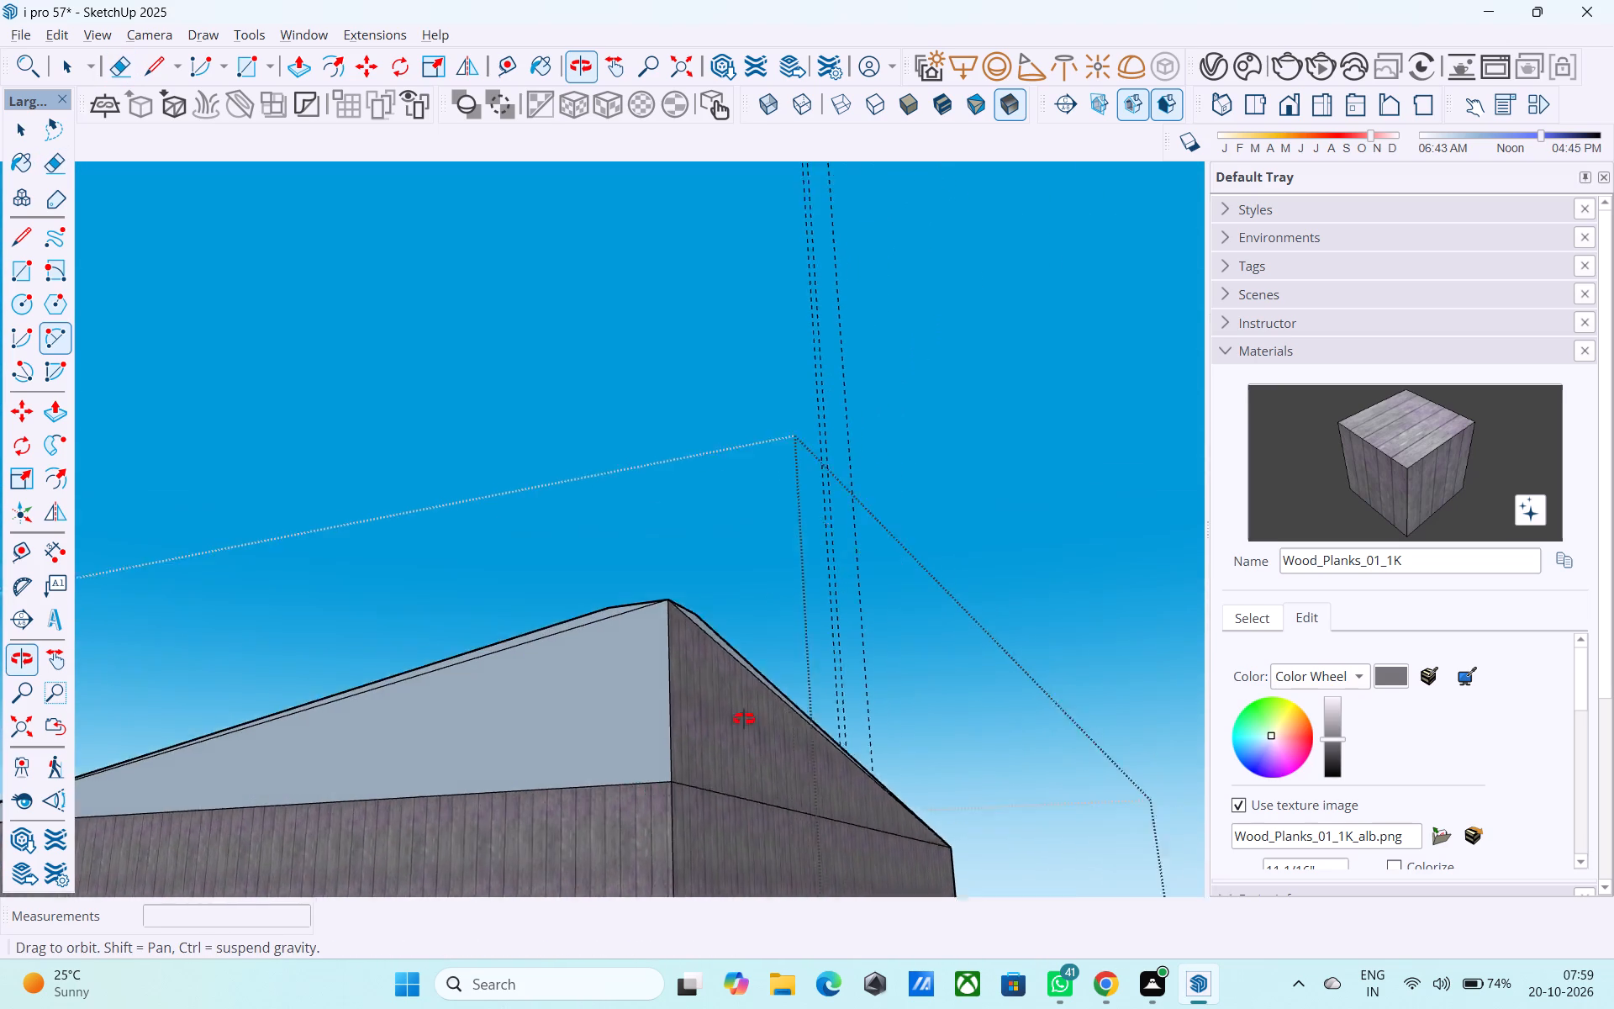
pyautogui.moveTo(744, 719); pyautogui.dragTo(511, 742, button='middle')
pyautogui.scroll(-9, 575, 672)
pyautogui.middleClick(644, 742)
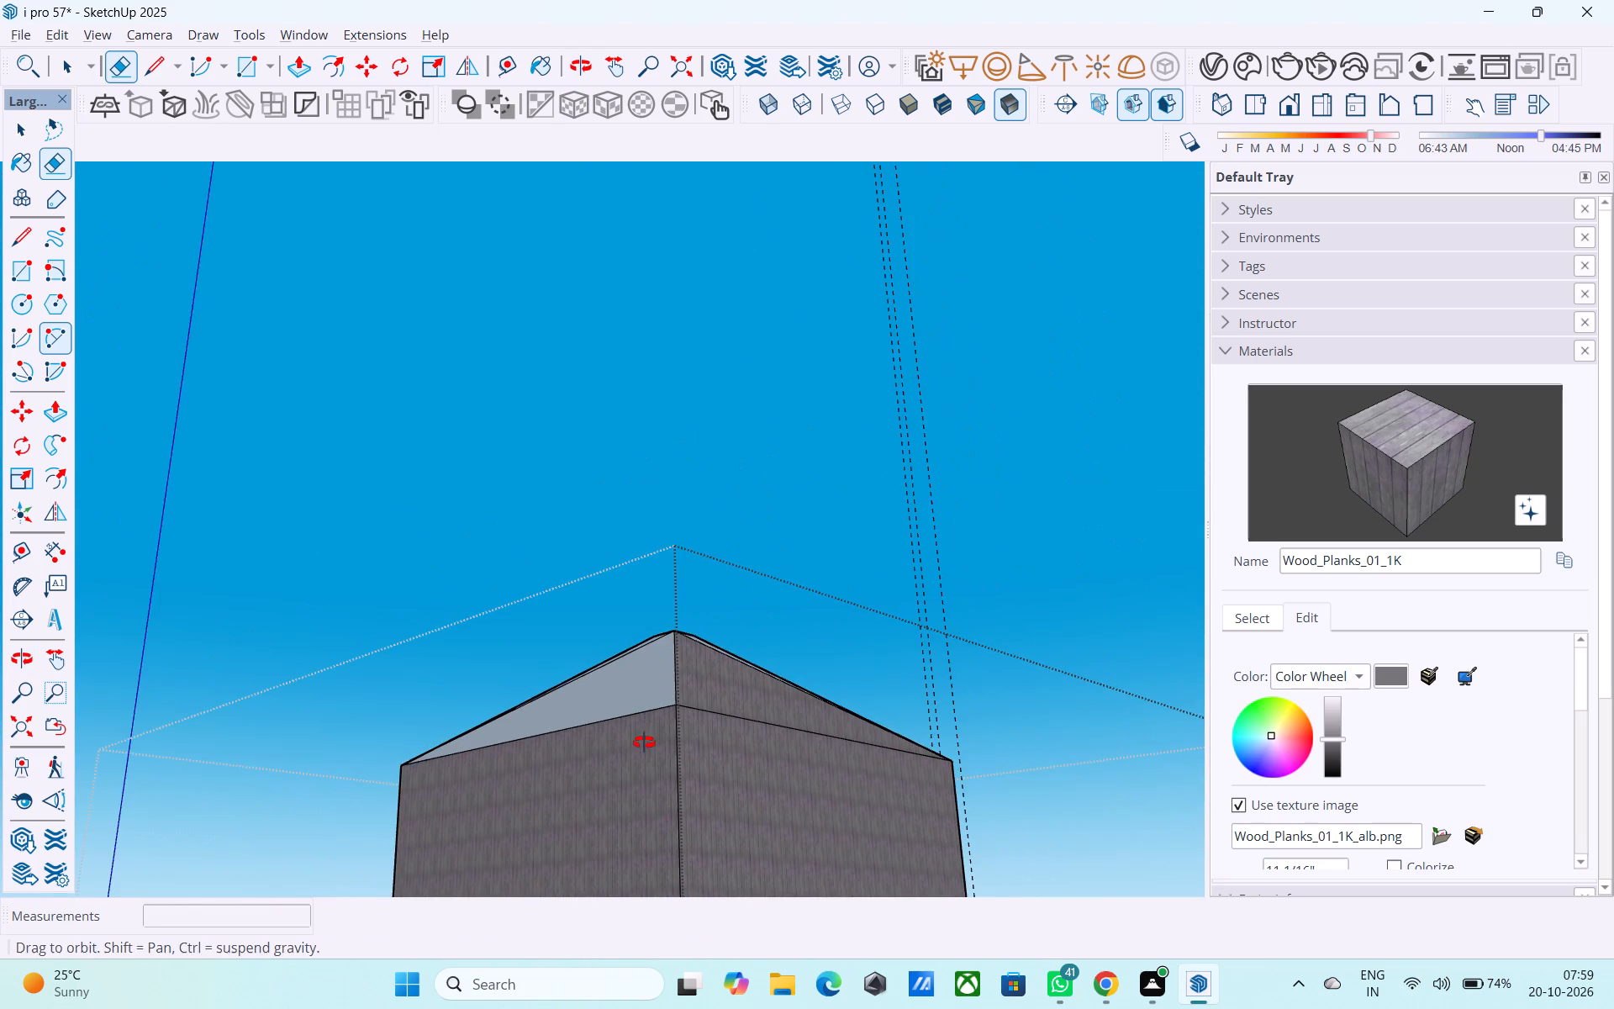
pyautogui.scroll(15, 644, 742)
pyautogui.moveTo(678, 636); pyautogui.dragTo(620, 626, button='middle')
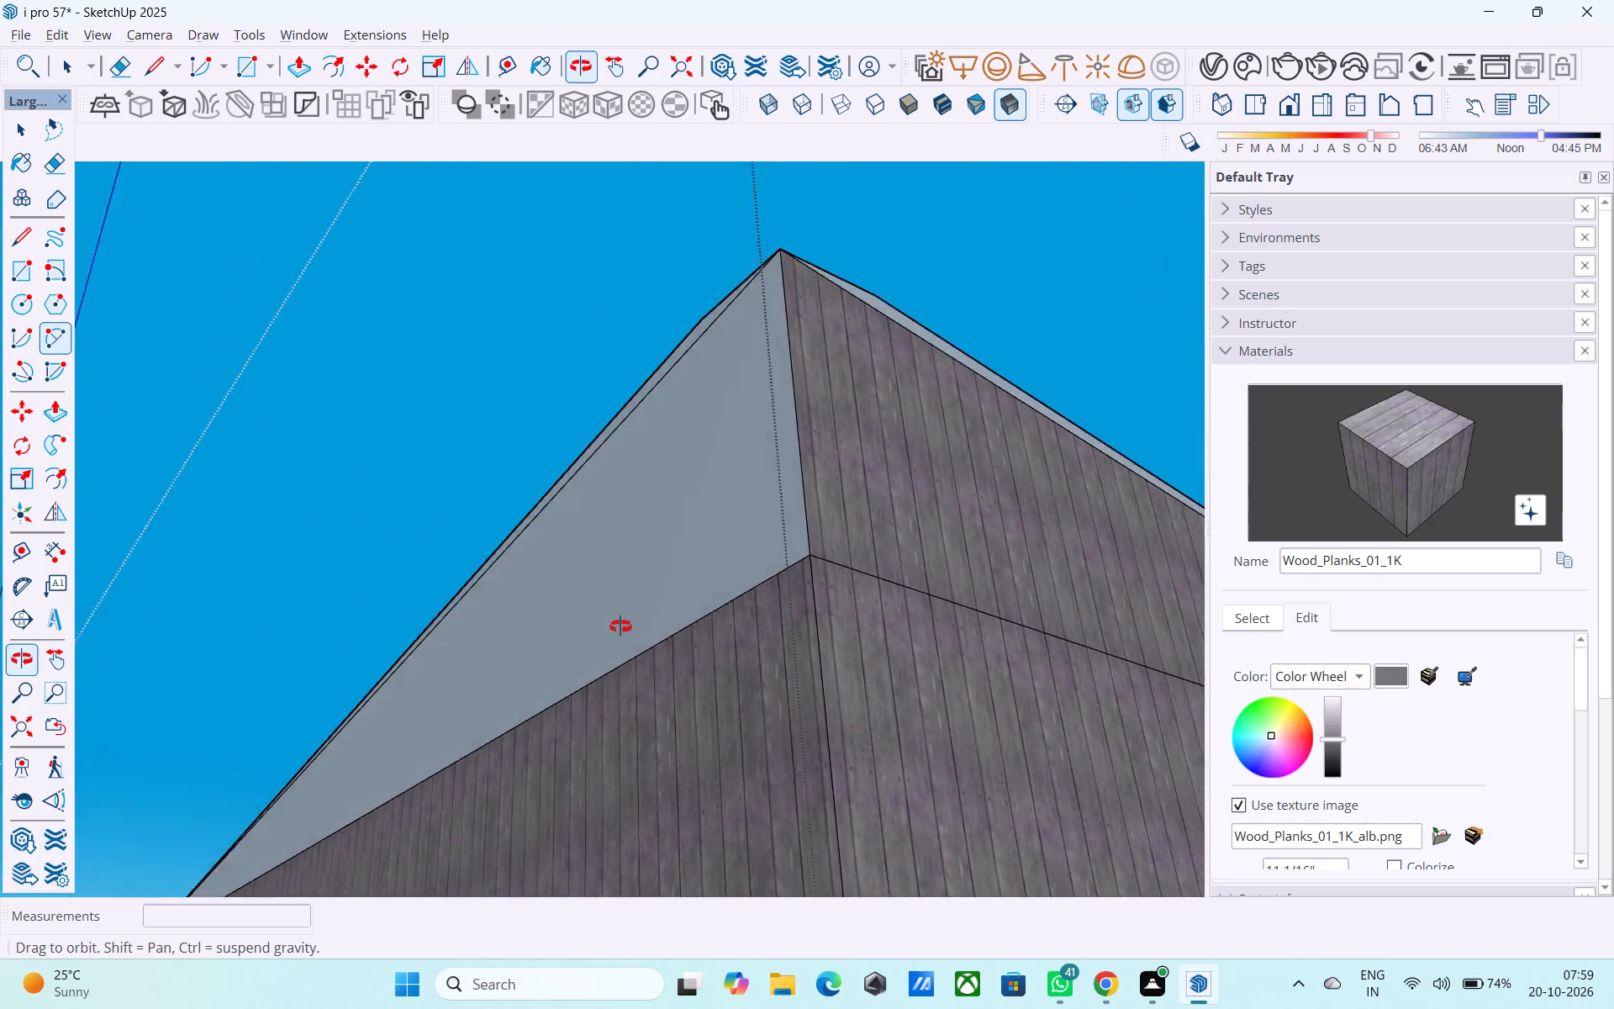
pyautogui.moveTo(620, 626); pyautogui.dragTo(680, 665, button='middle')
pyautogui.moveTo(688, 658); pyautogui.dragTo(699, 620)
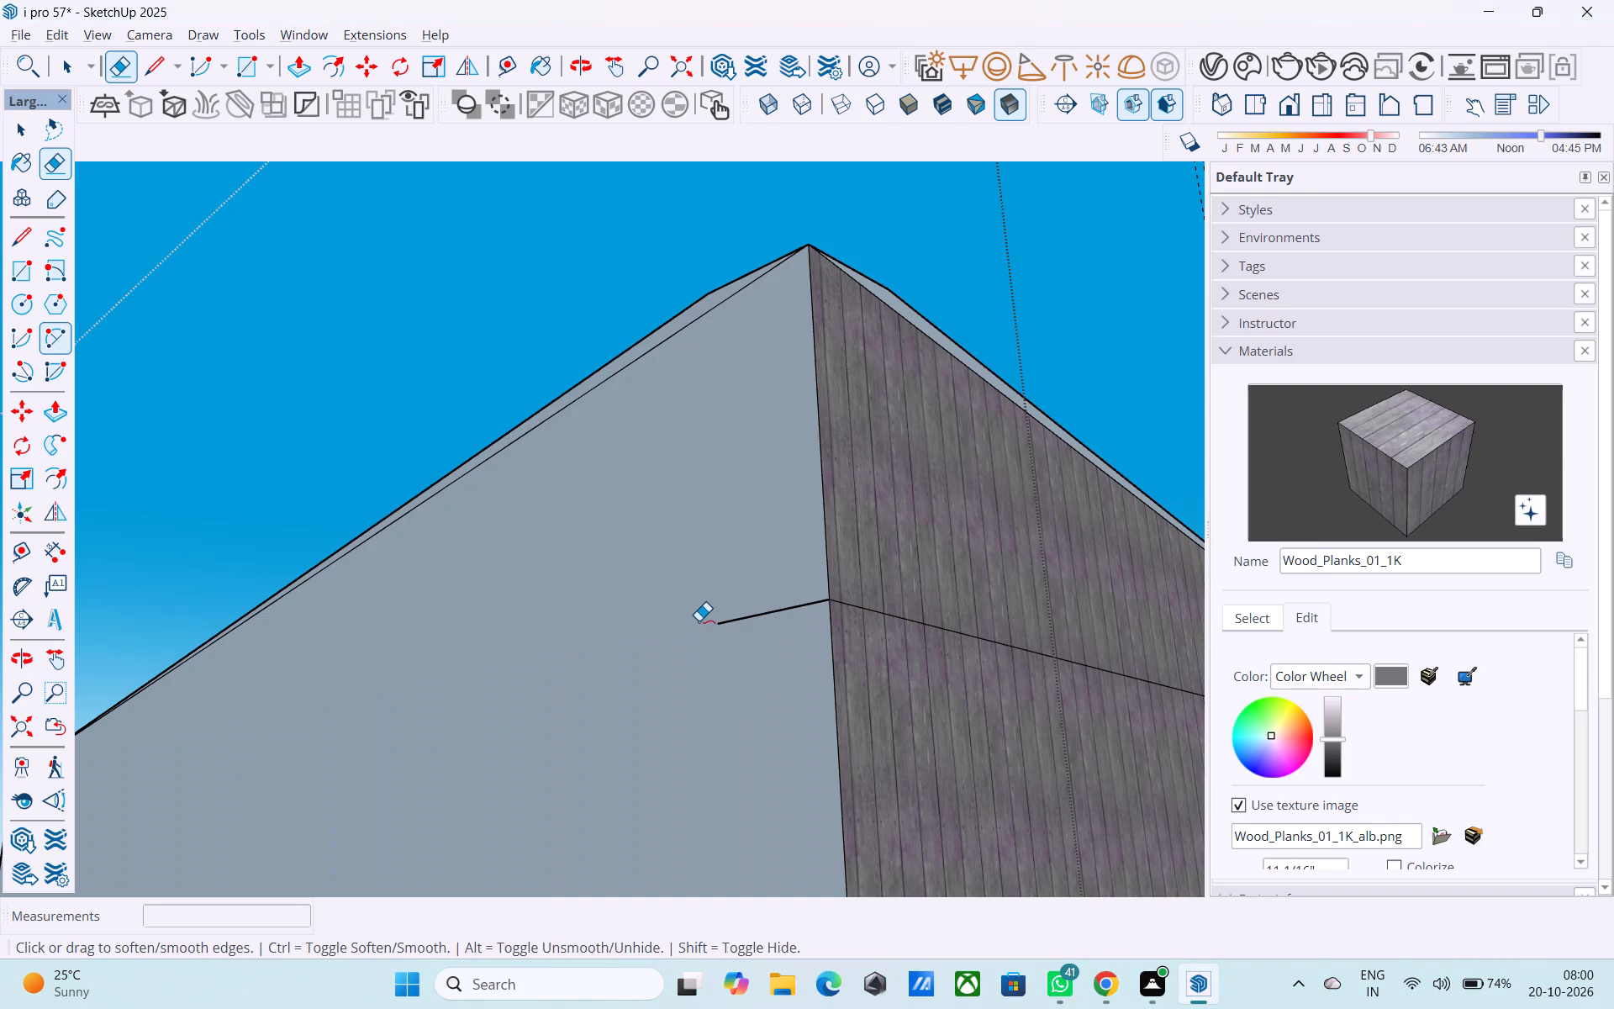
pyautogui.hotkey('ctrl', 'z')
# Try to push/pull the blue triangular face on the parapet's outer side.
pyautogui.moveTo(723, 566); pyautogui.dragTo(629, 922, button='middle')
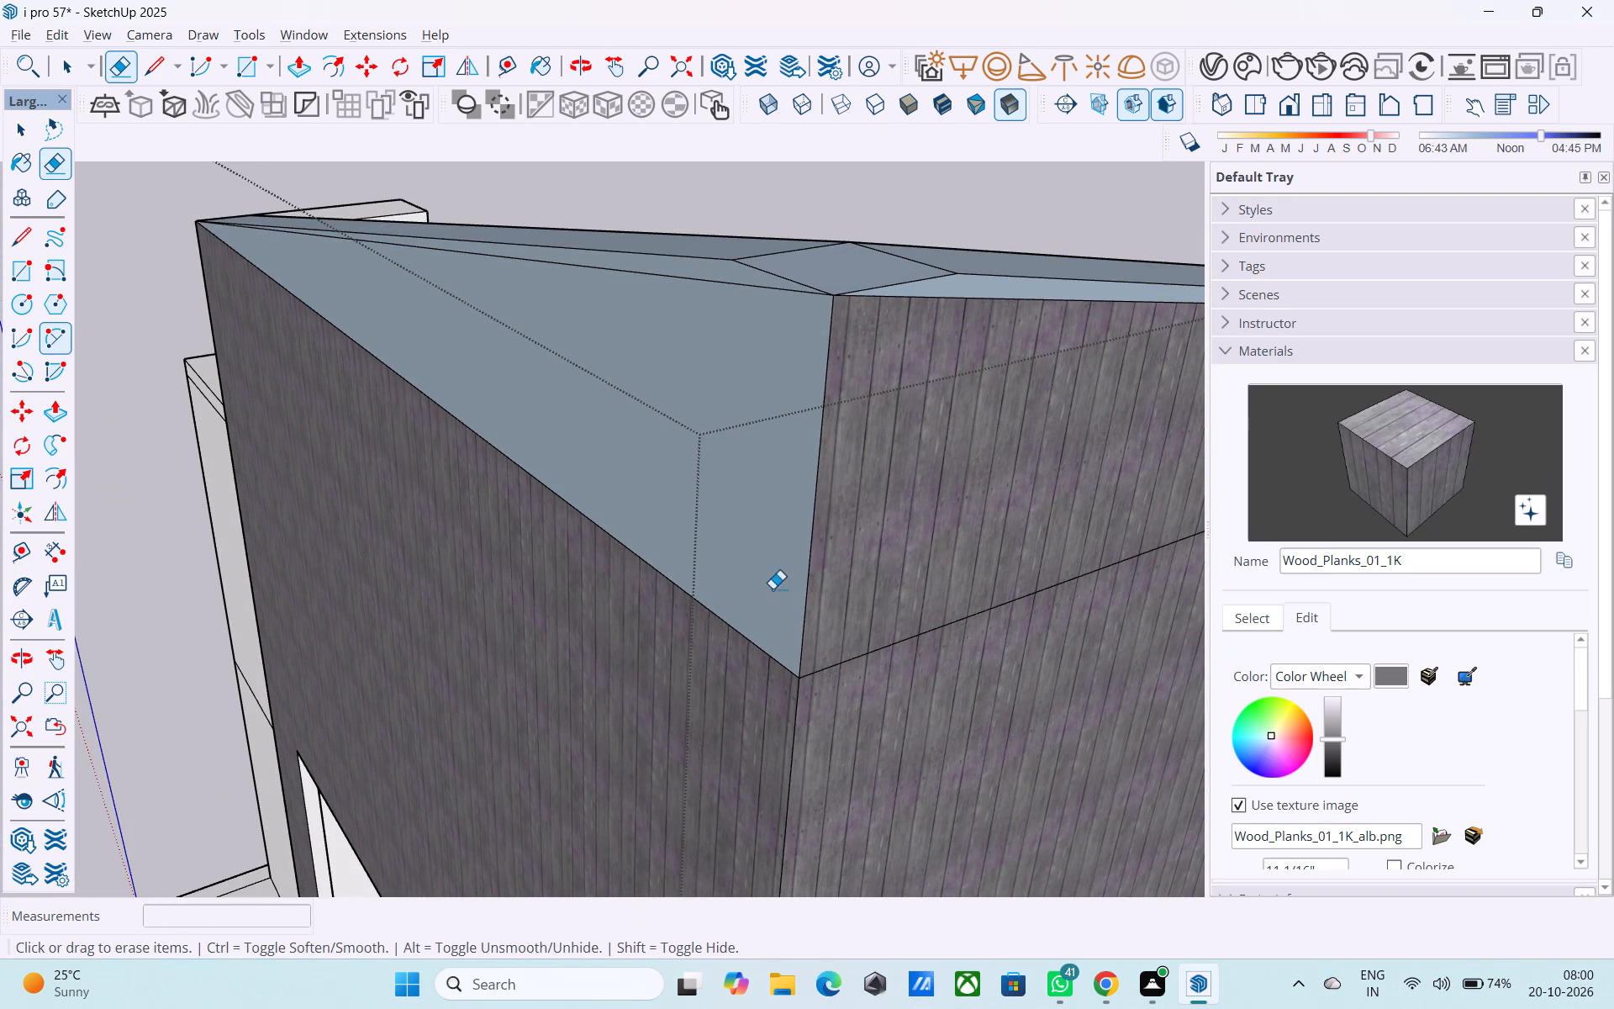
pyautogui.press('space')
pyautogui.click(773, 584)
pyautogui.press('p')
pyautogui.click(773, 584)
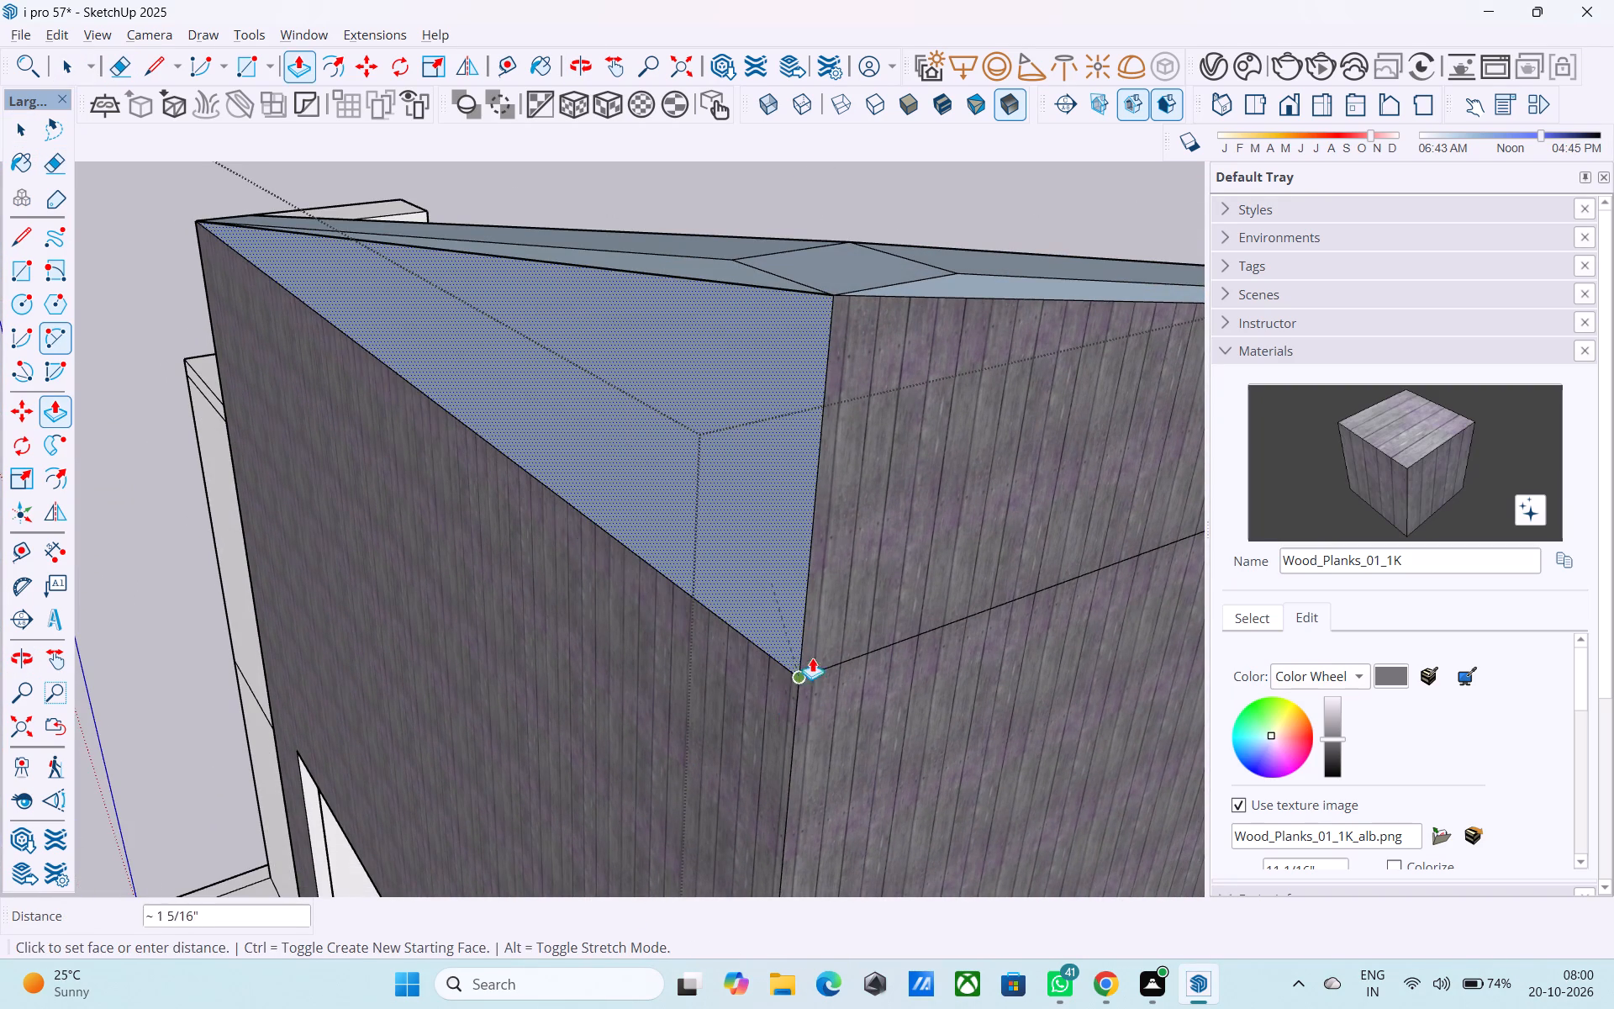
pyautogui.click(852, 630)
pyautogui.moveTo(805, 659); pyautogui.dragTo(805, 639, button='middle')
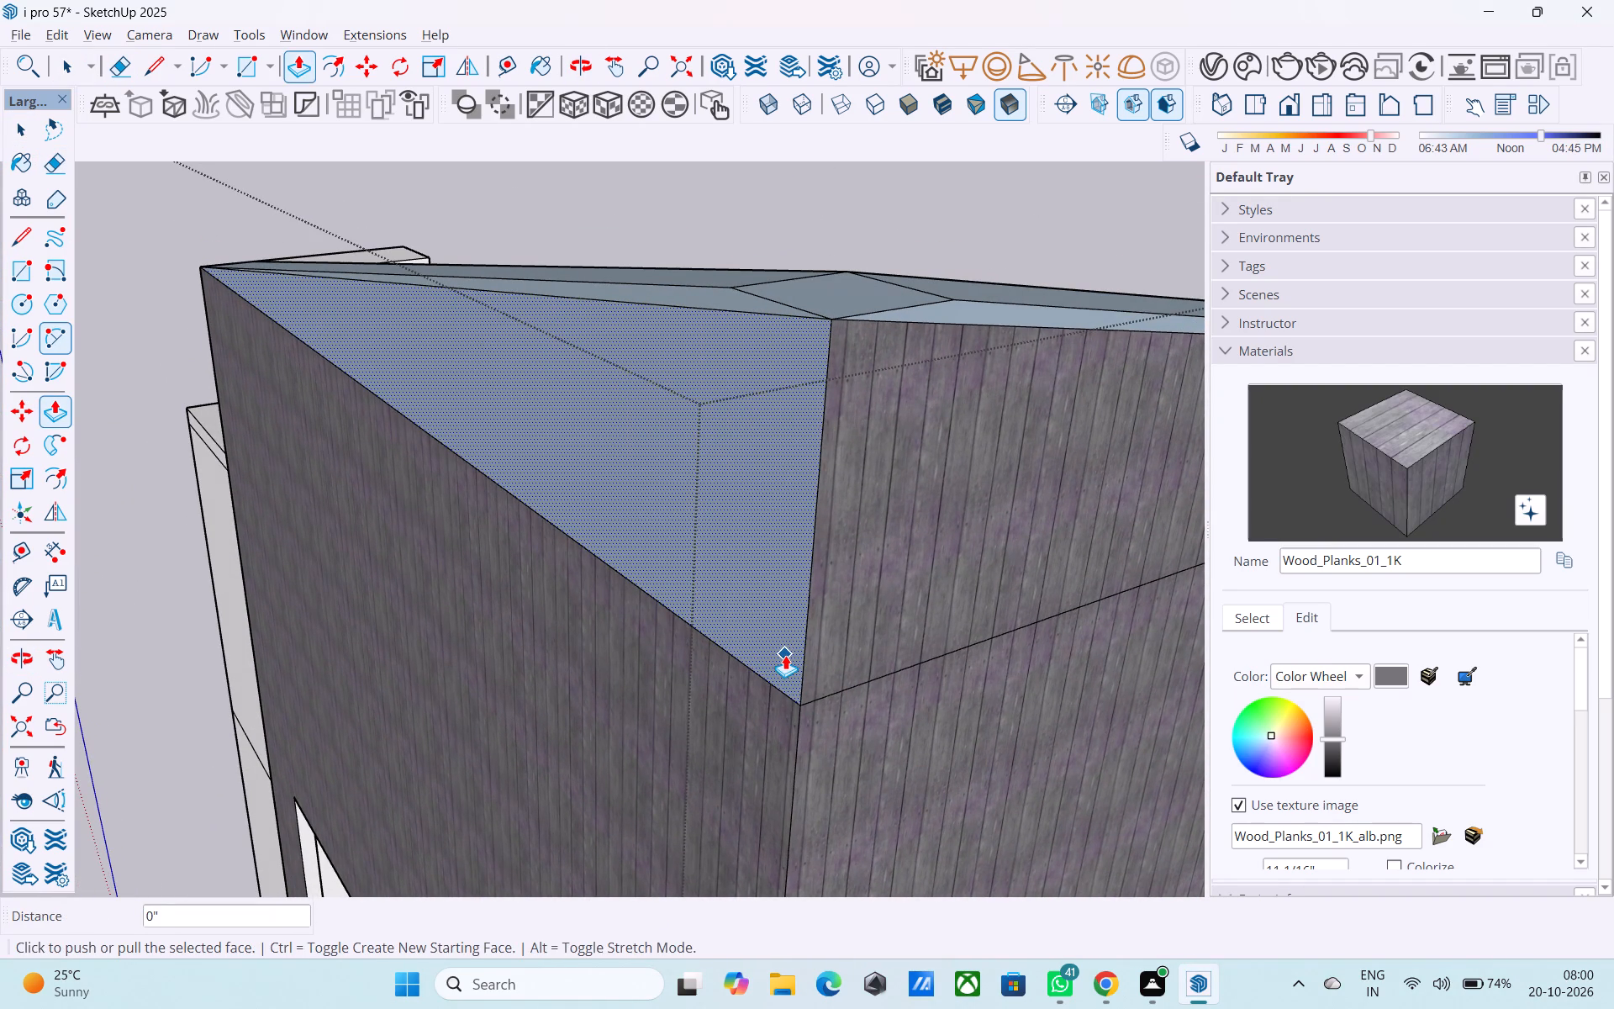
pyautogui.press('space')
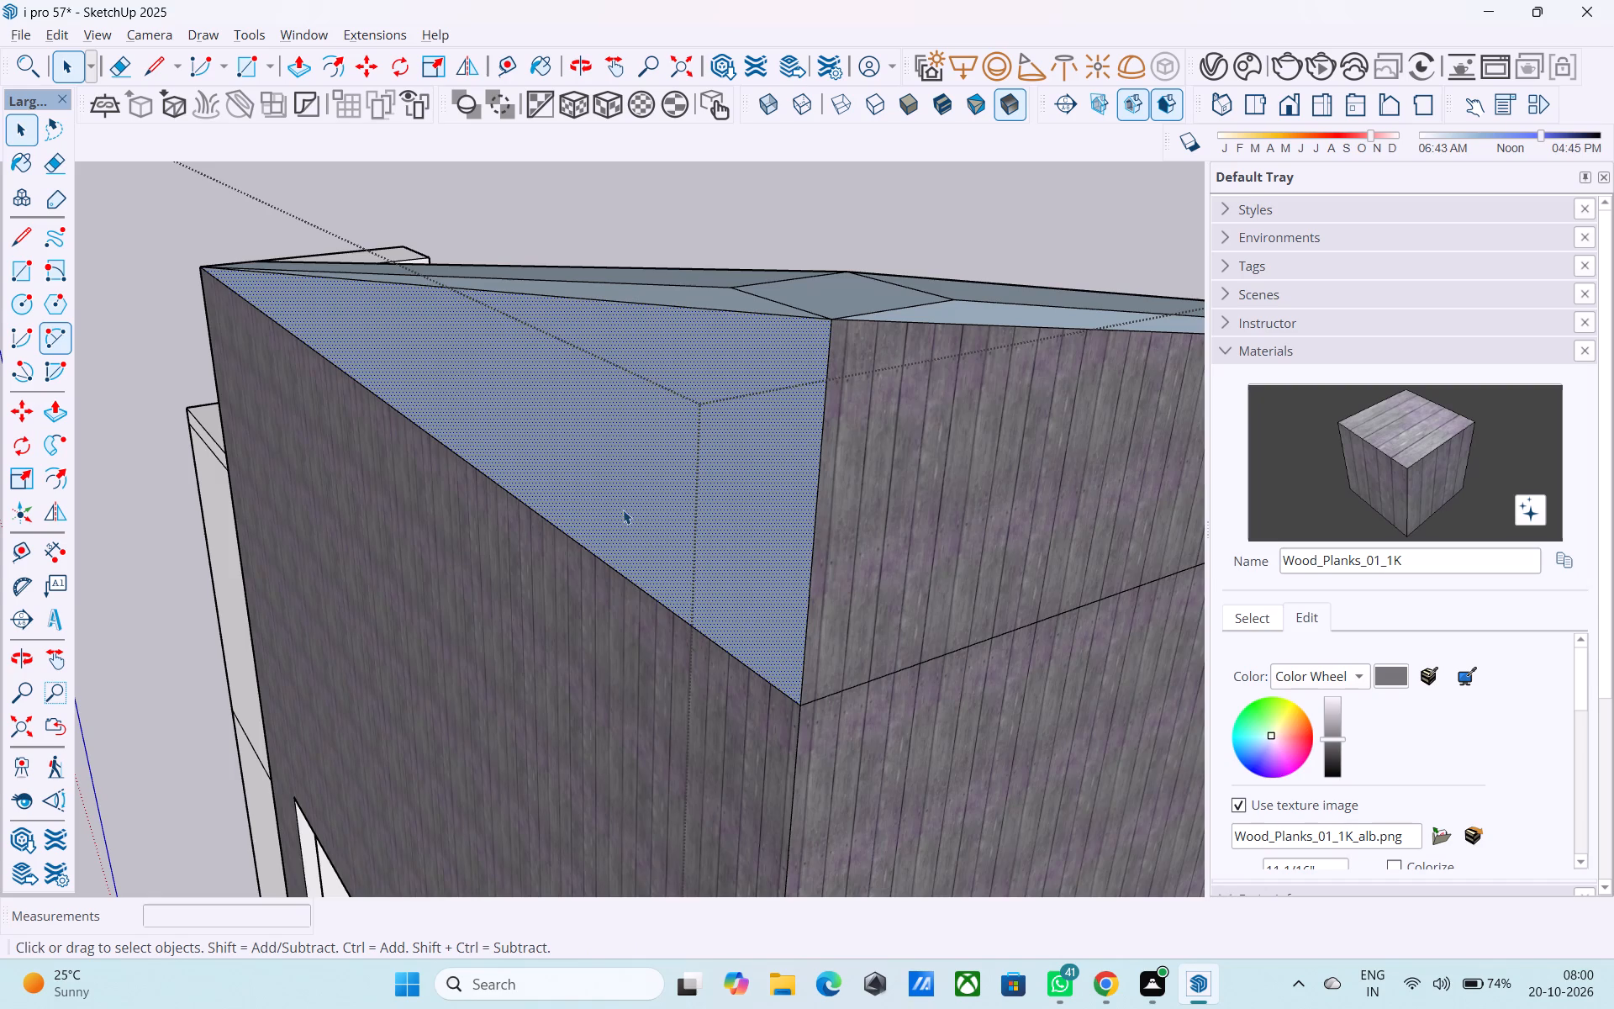
# Examine both parapet wings, the corner and the roof side for faces that still need correcting.
pyautogui.scroll(-4, 623, 510)
pyautogui.scroll(-4, 536, 510)
pyautogui.scroll(-5, 377, 536)
pyautogui.moveTo(873, 420); pyautogui.dragTo(1007, 400, button='middle')
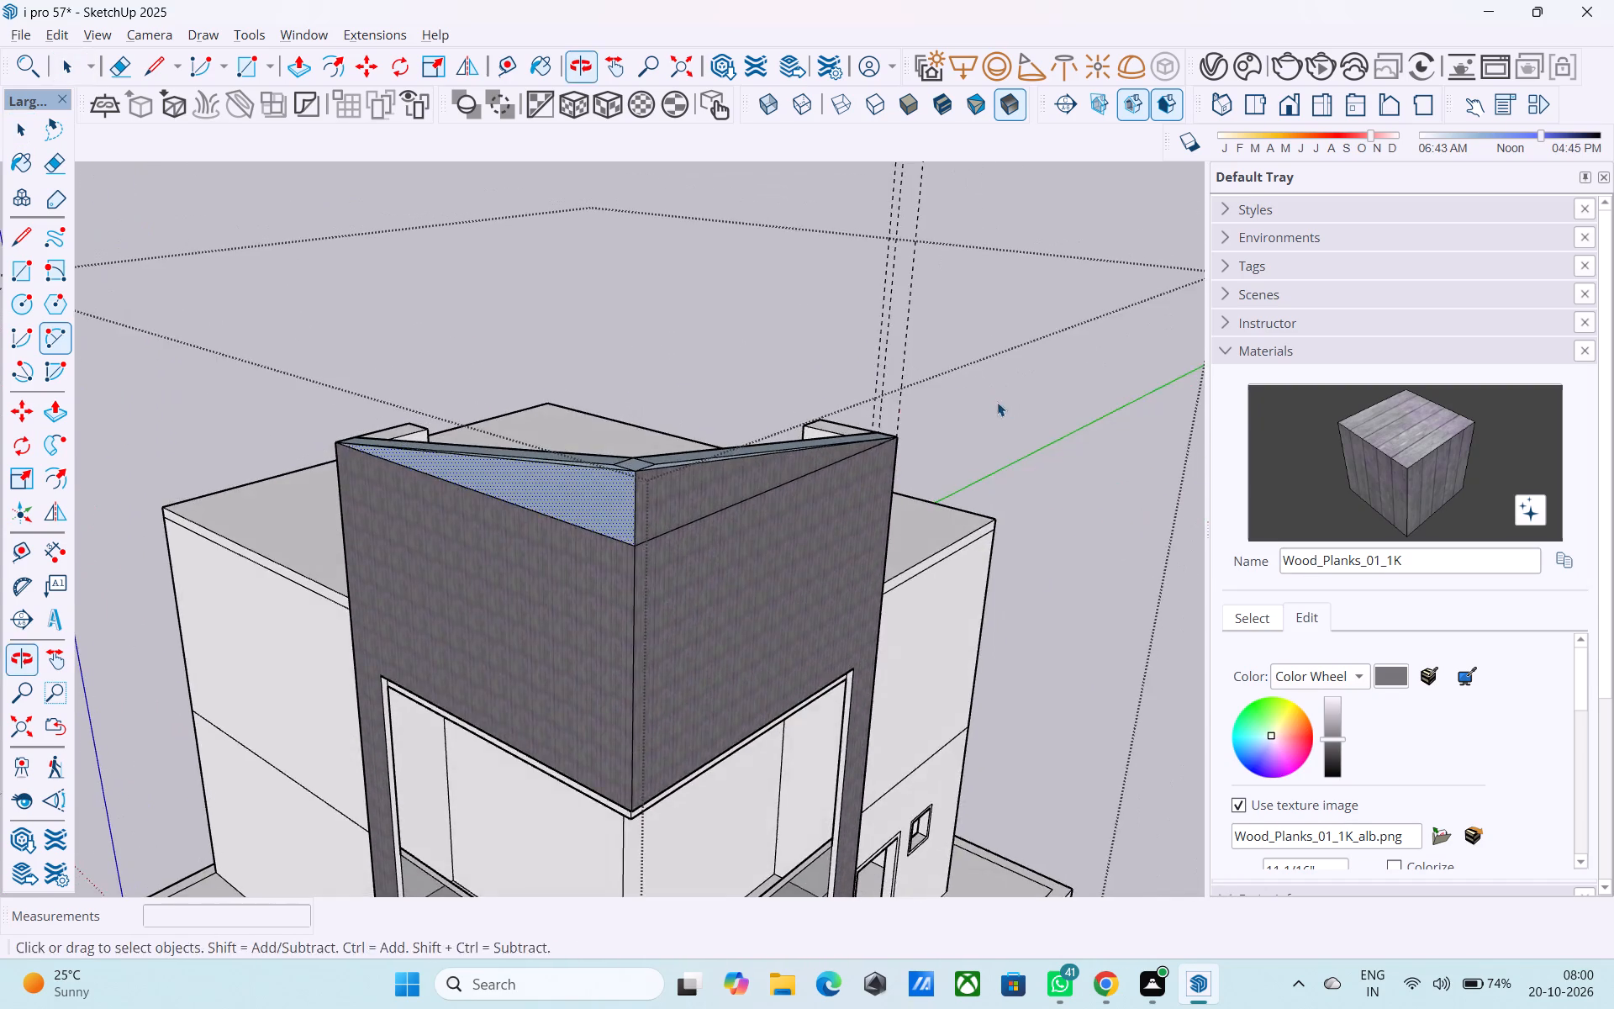
pyautogui.moveTo(945, 406); pyautogui.dragTo(173, 548, button='middle')
pyautogui.scroll(12, 235, 412)
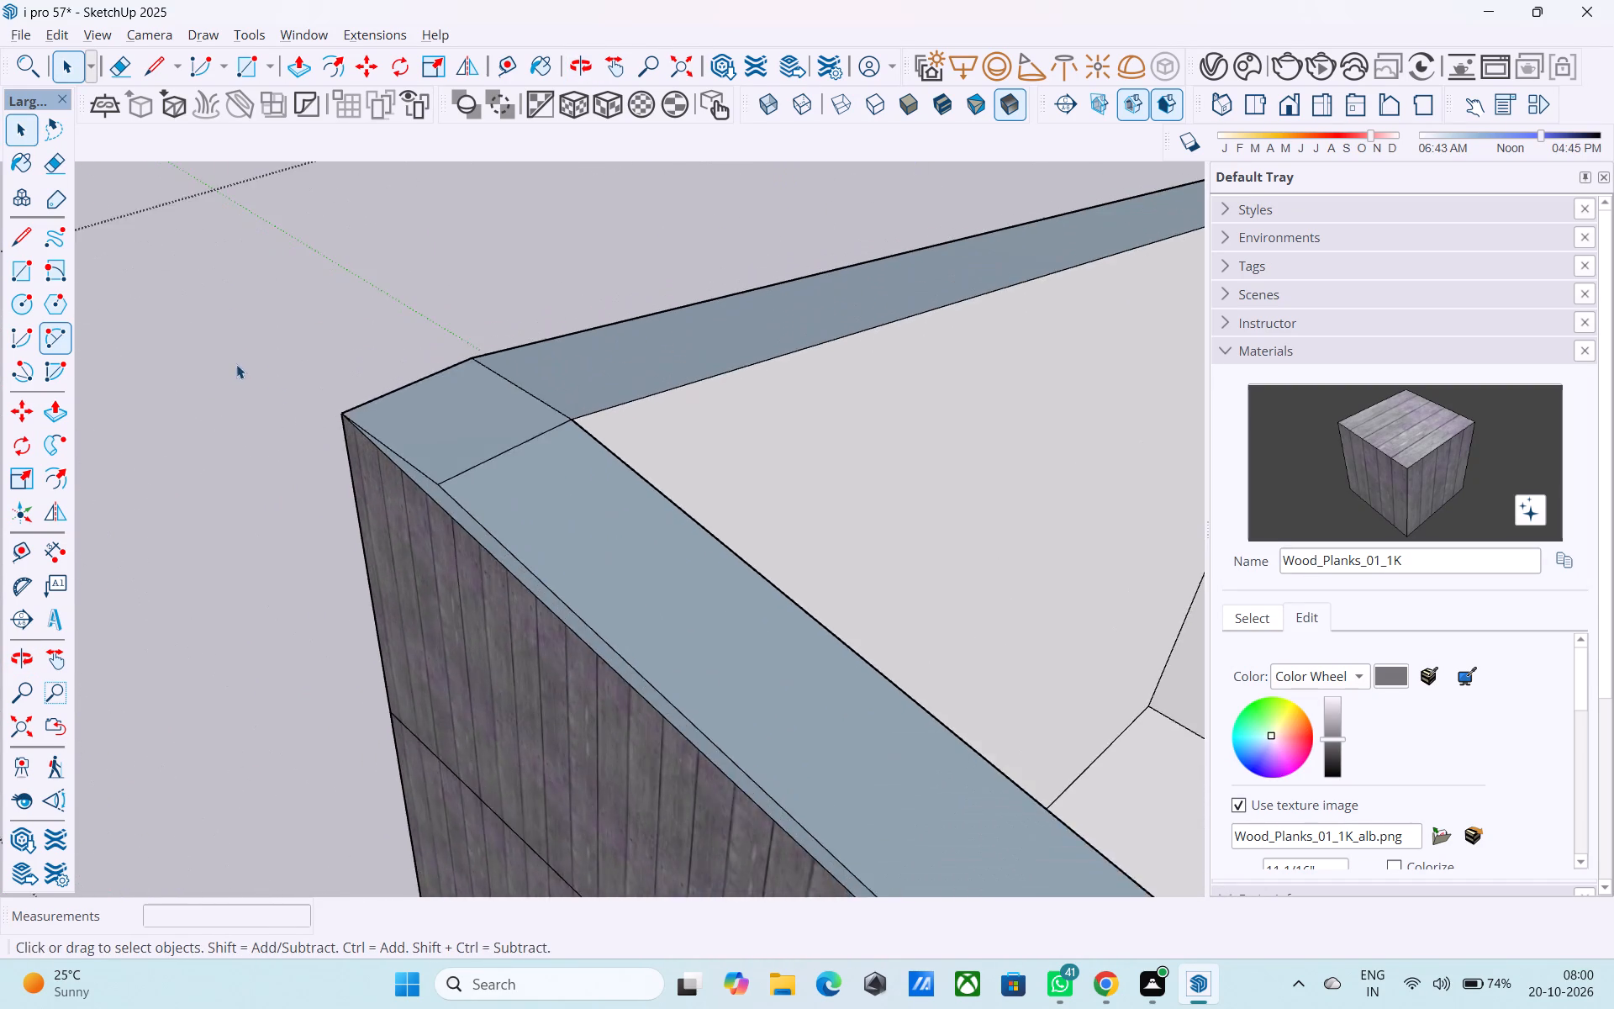
pyautogui.scroll(2, 236, 364)
pyautogui.moveTo(278, 386); pyautogui.dragTo(820, 249, button='middle')
pyautogui.moveTo(587, 452); pyautogui.dragTo(562, 415, button='middle')
pyautogui.moveTo(548, 458); pyautogui.dragTo(483, 589, button='middle')
pyautogui.scroll(-2, 434, 565)
pyautogui.middleClick(434, 565)
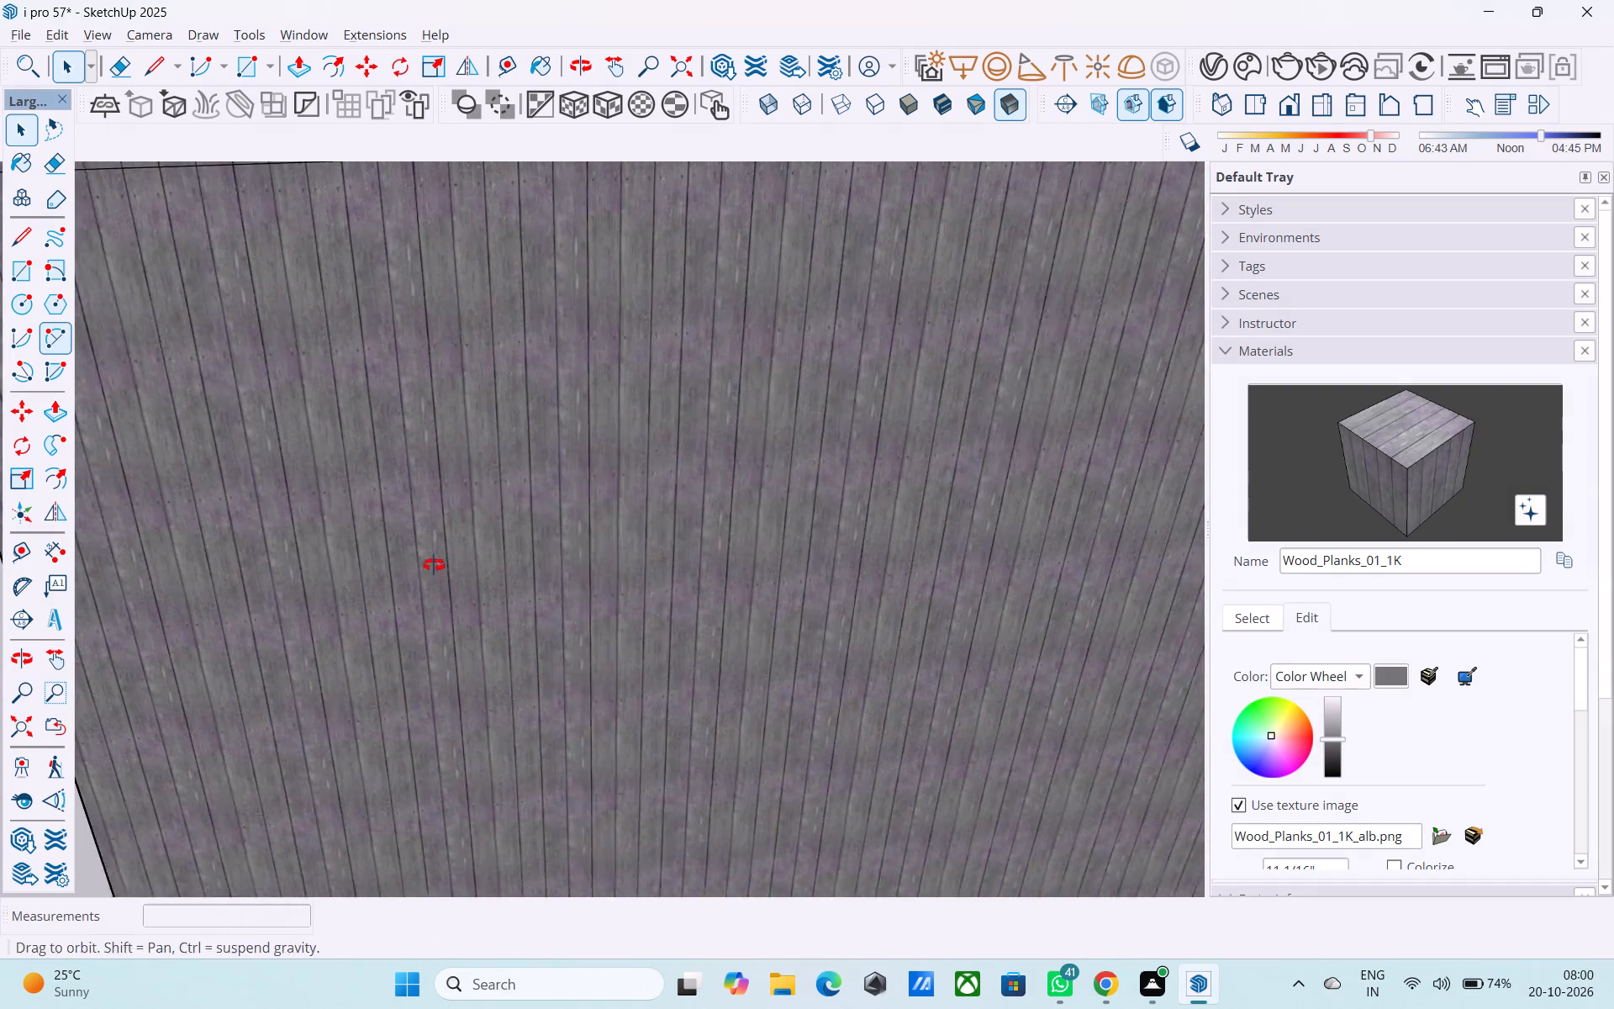
pyautogui.scroll(-12, 434, 565)
pyautogui.moveTo(485, 297); pyautogui.dragTo(58, 421, button='middle')
pyautogui.scroll(-8, 605, 468)
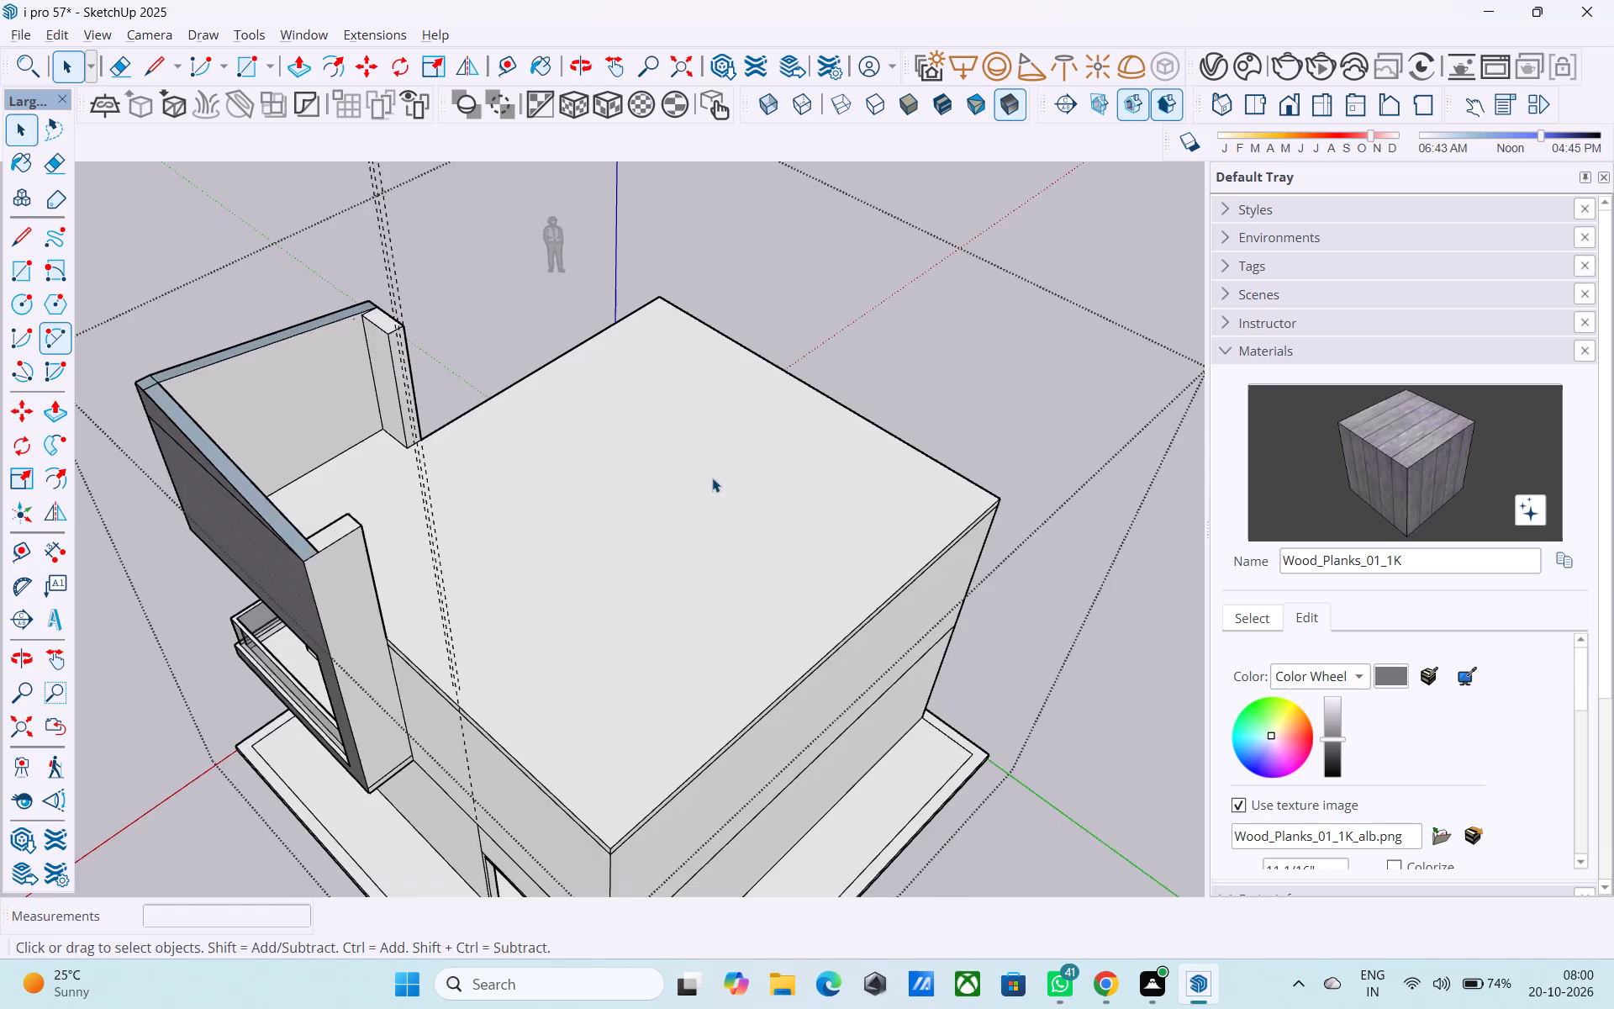
# Push the thin sliver face along one parapet wing's outer top 9" inward to the wing's inner edge.
pyautogui.scroll(-1, 712, 478)
pyautogui.moveTo(404, 489); pyautogui.dragTo(719, 443, button='middle')
pyautogui.scroll(12, 546, 368)
pyautogui.scroll(1, 621, 505)
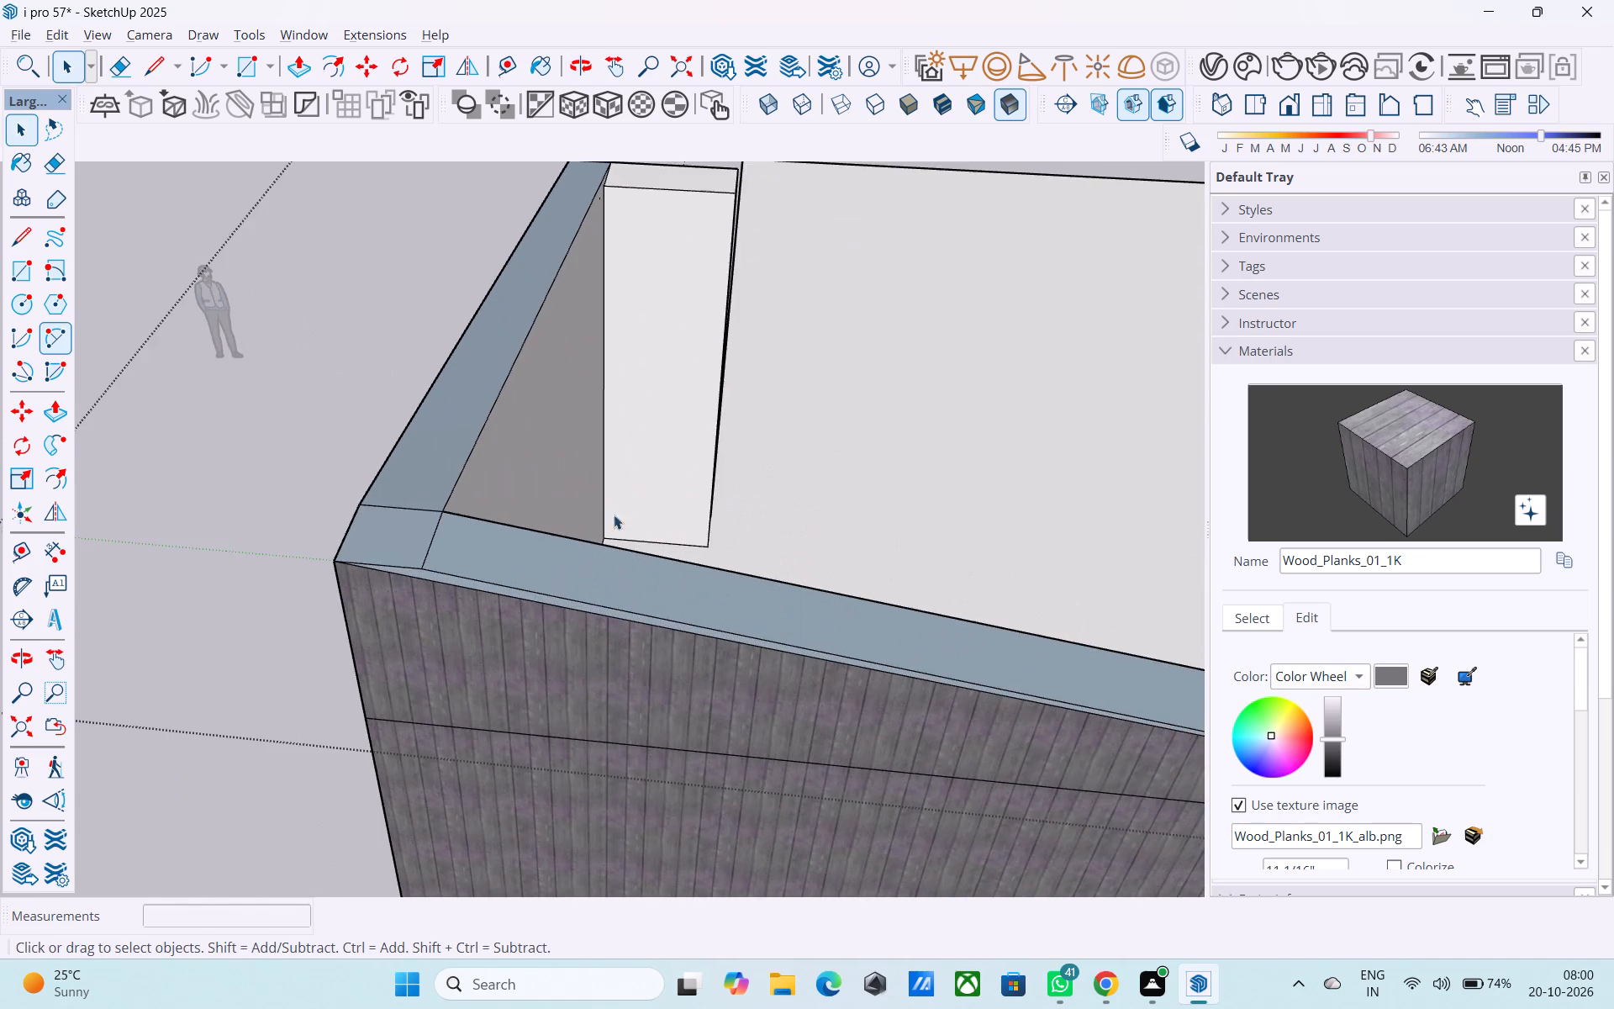
pyautogui.scroll(3, 556, 553)
pyautogui.click(488, 607)
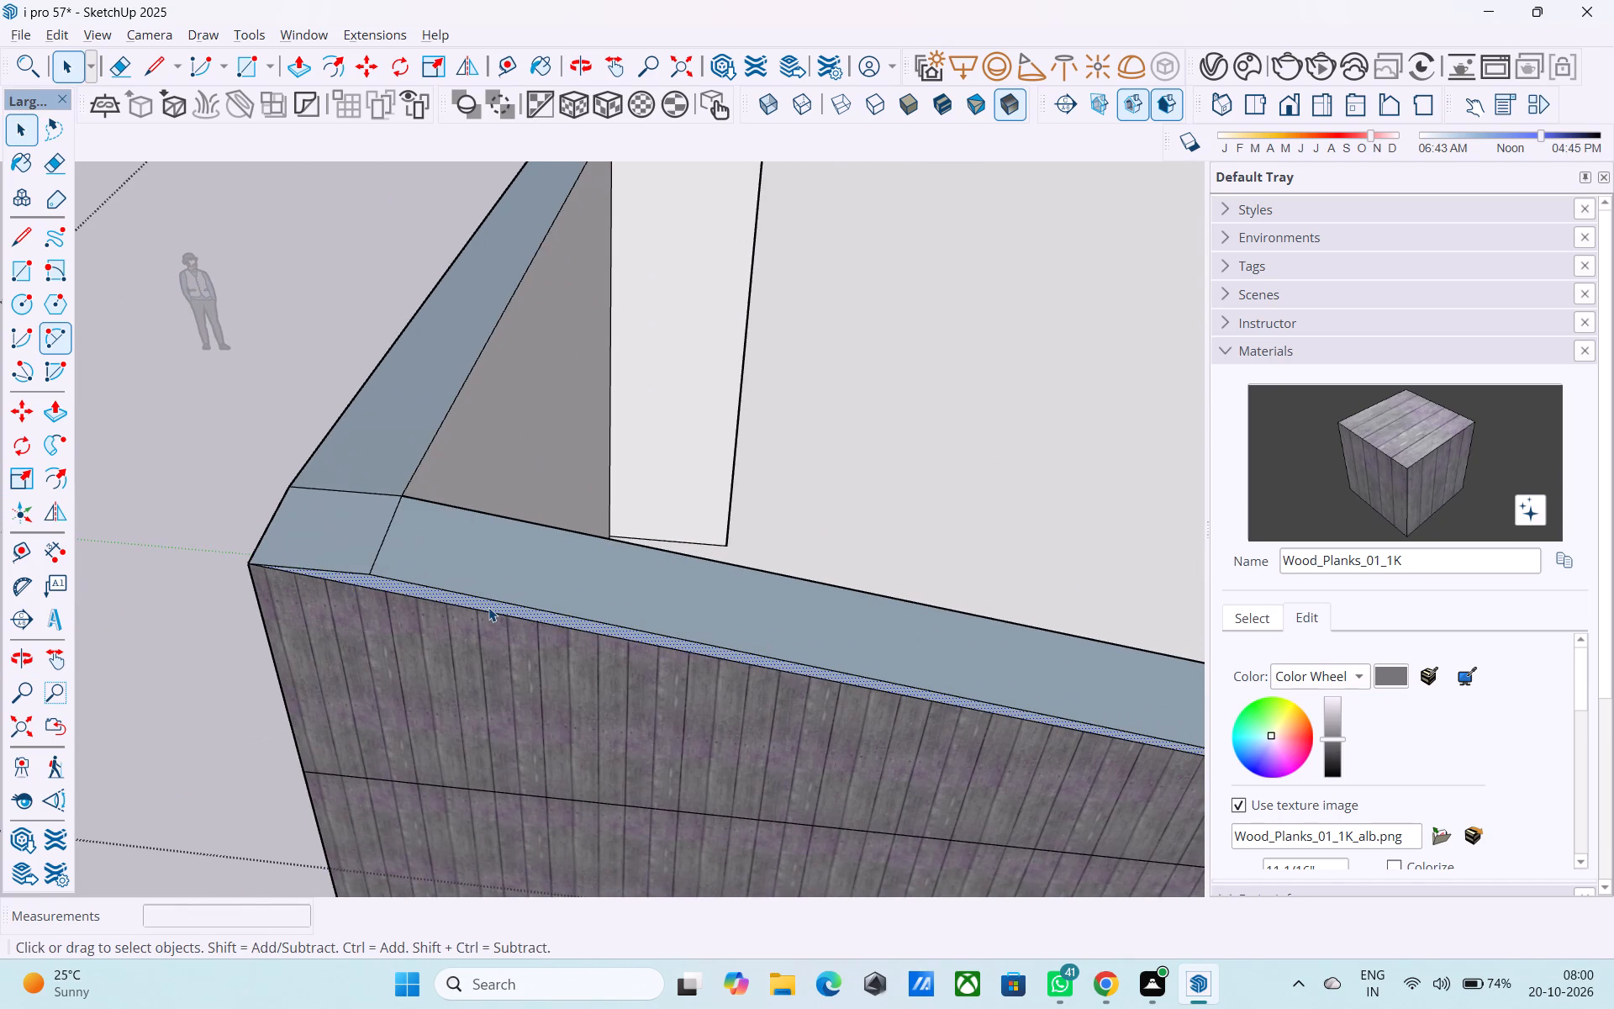
pyautogui.press('p')
pyautogui.click(488, 607)
pyautogui.click(568, 526)
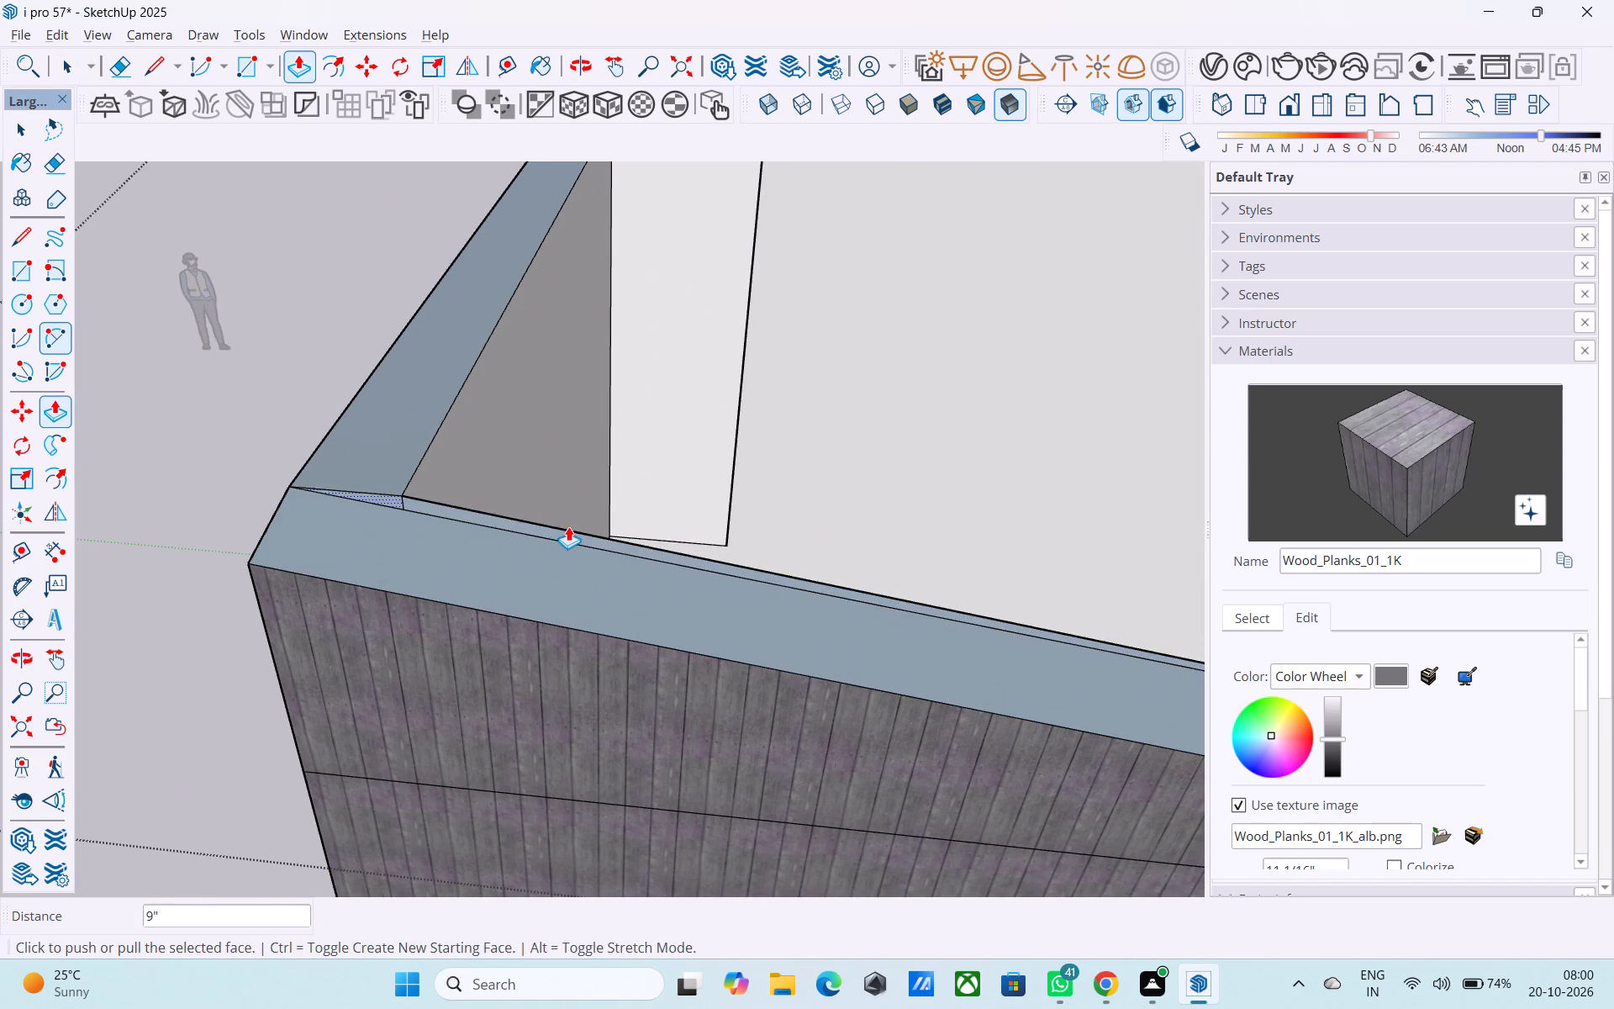
# Push the matching sliver face along the other parapet wing's outer top 9" inward to its inner edge.
pyautogui.moveTo(540, 539); pyautogui.dragTo(1063, 389, button='middle')
pyautogui.scroll(-3, 982, 437)
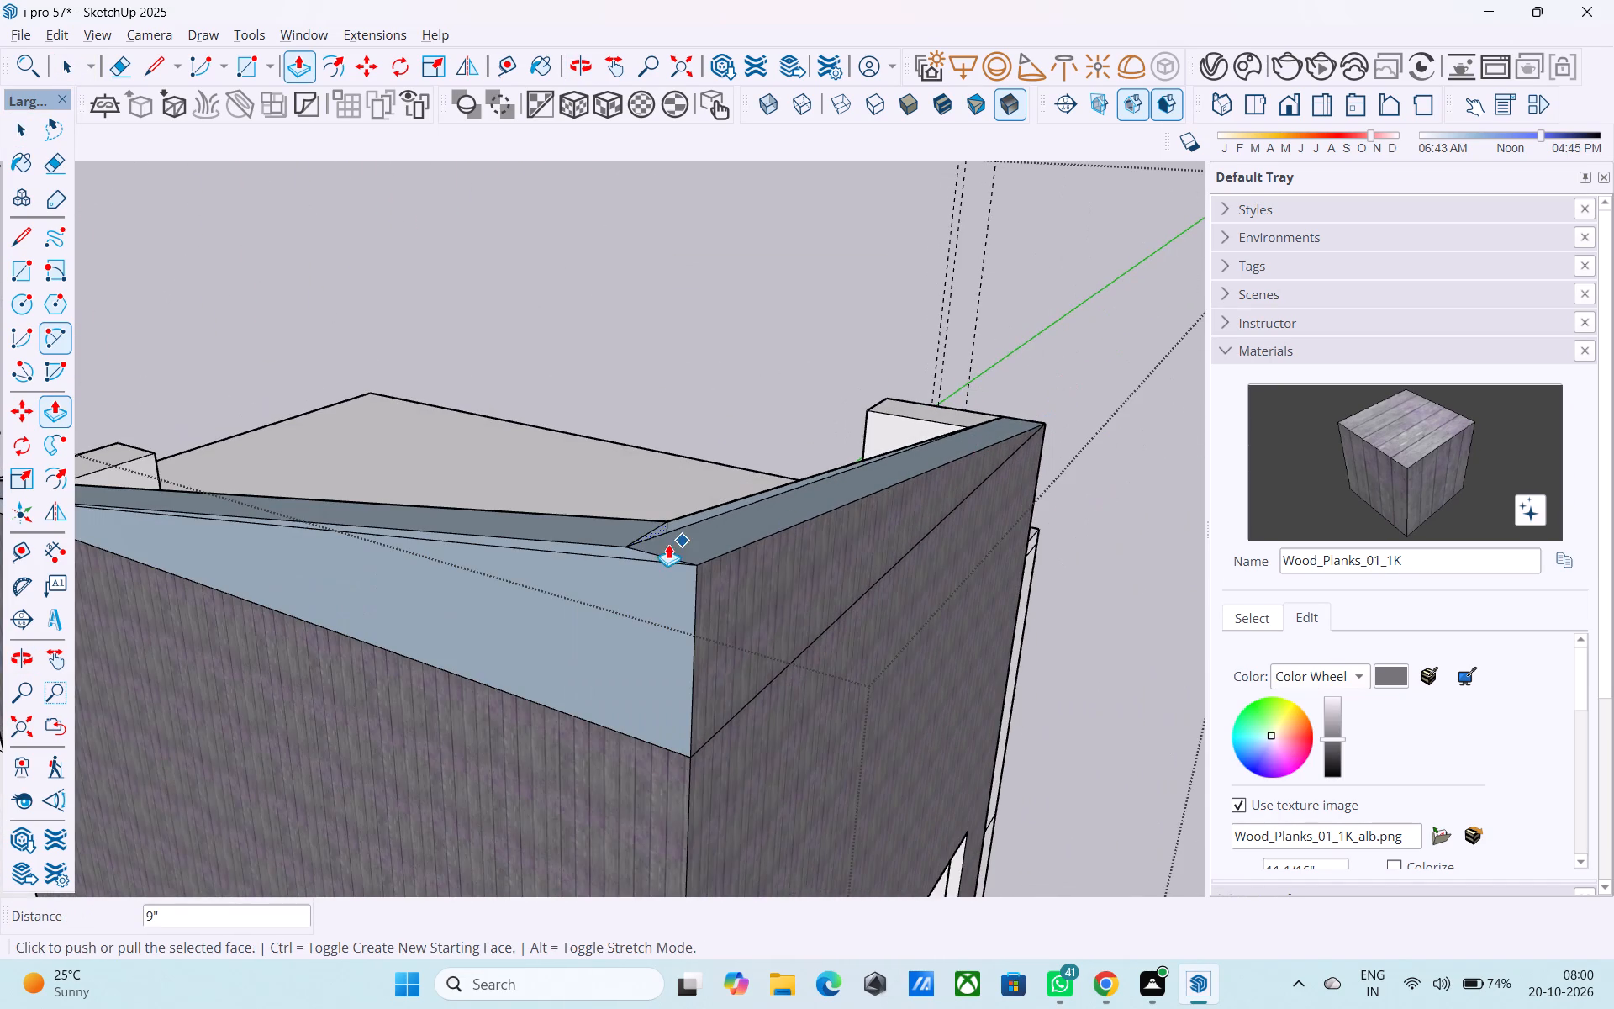
pyautogui.scroll(4, 595, 553)
pyautogui.press('space')
pyautogui.click(596, 546)
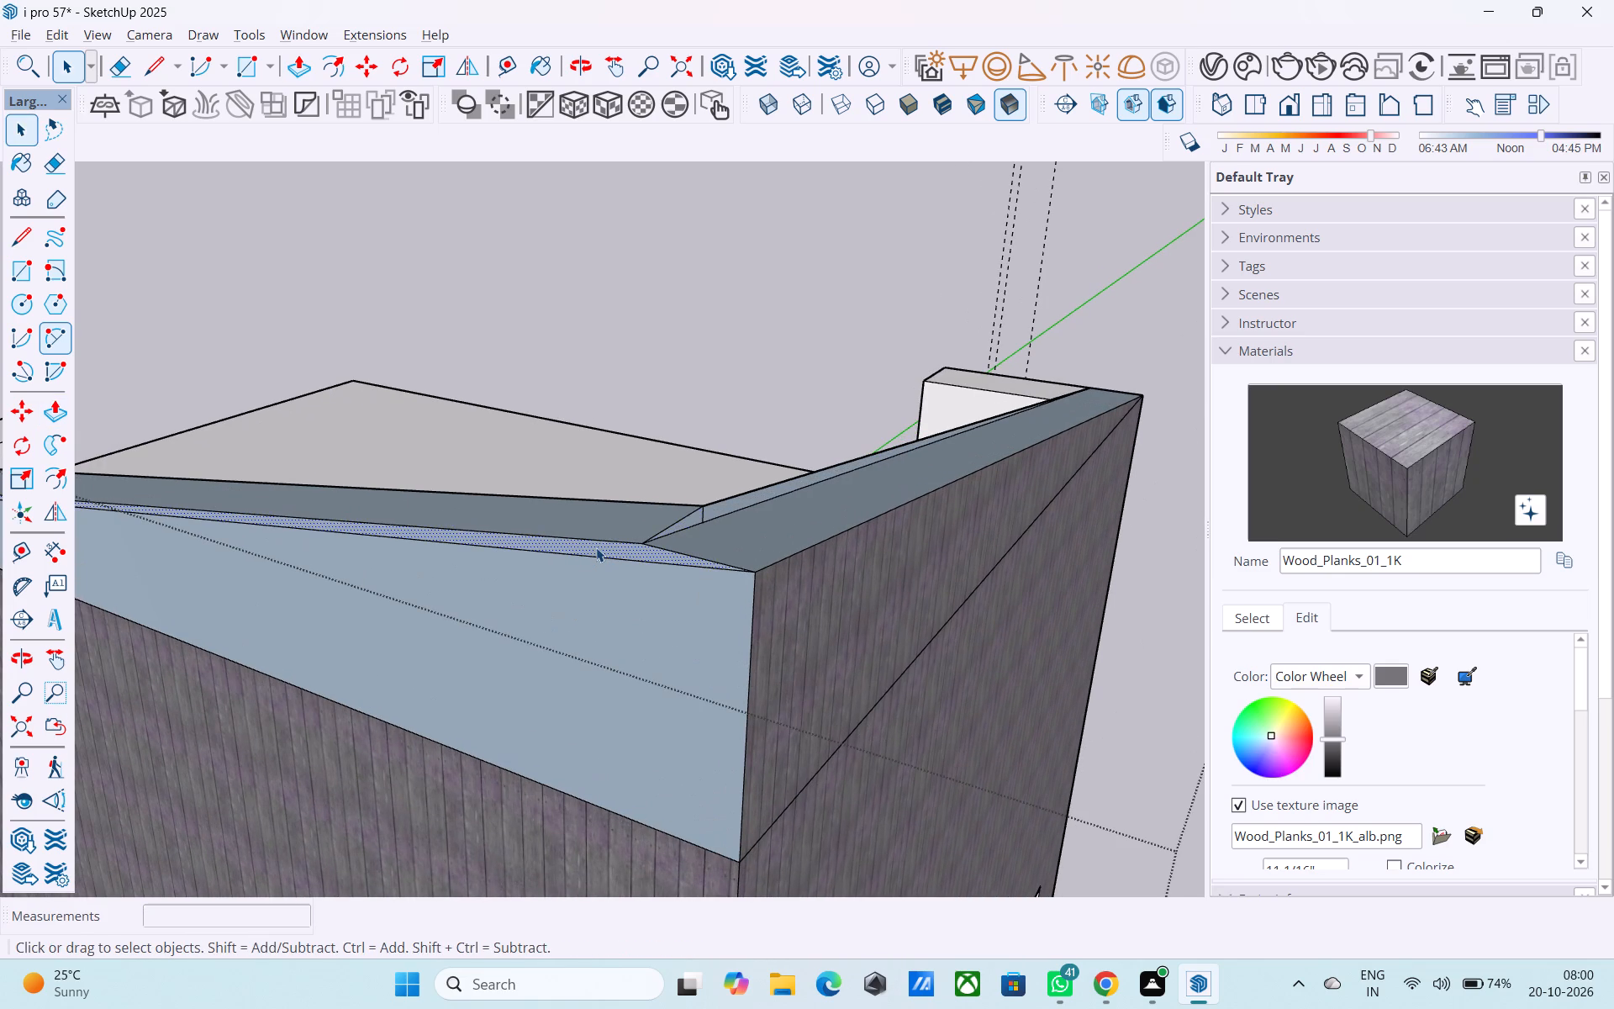
pyautogui.press('p')
pyautogui.click(596, 547)
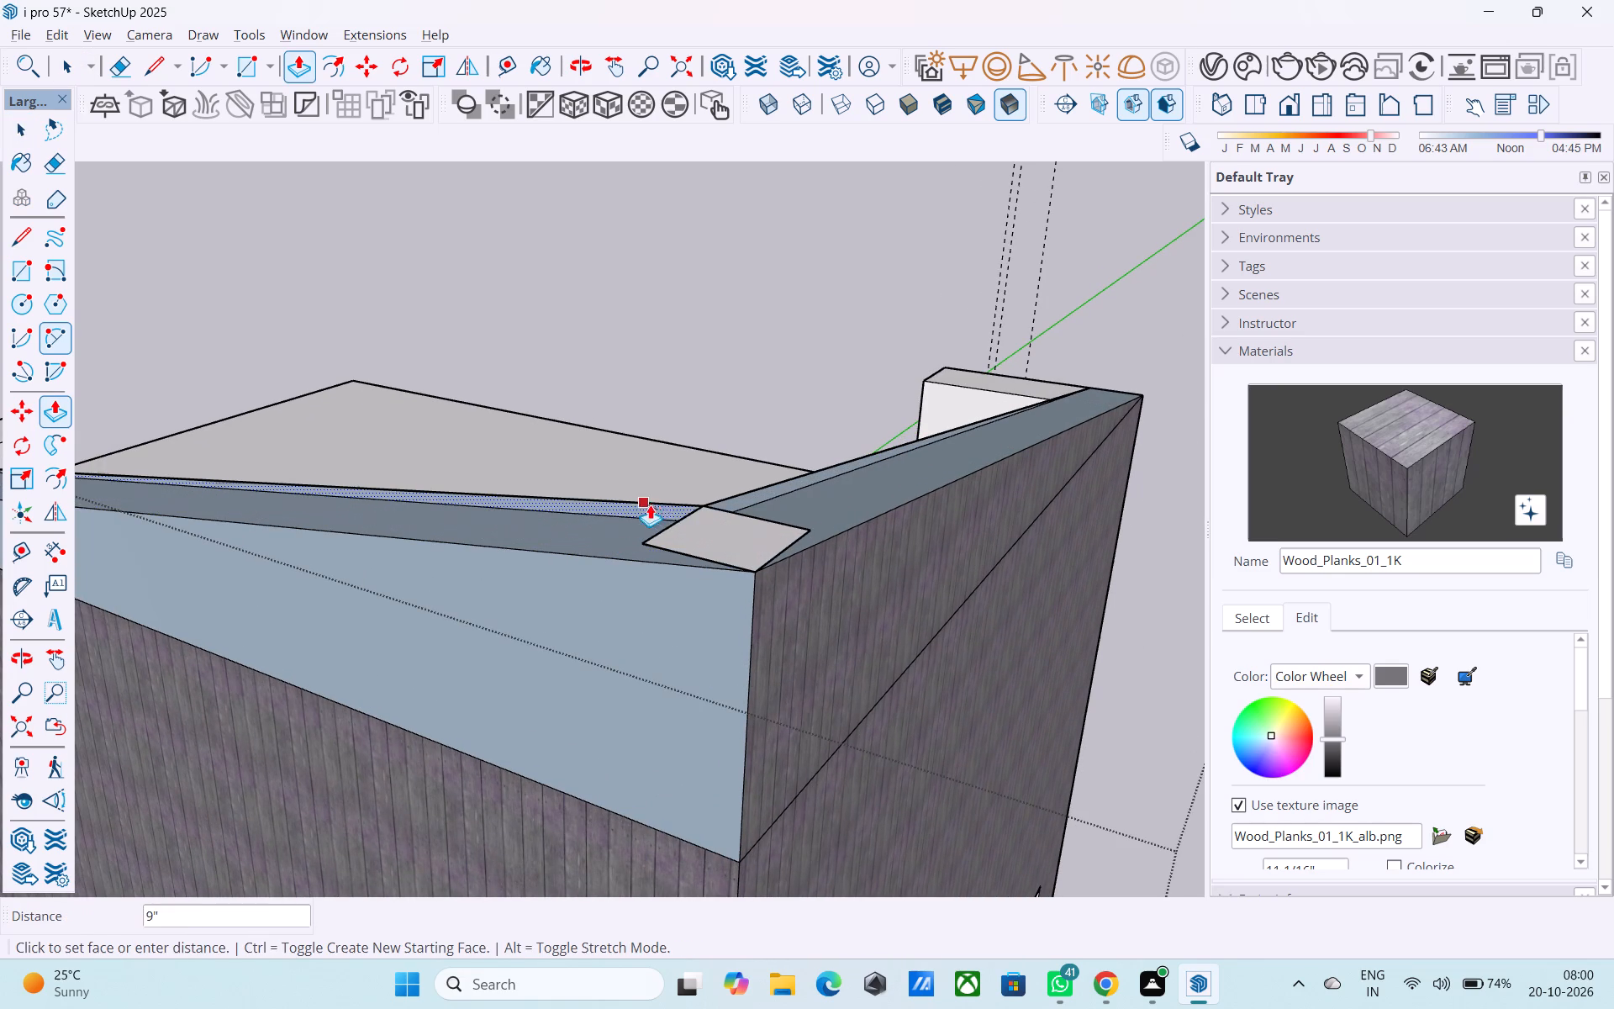
pyautogui.click(659, 498)
# Erase the leftover inner top edges bounding the thin strips along both parapet wings, near the corner cap.
pyautogui.moveTo(651, 518); pyautogui.dragTo(719, 364, button='middle')
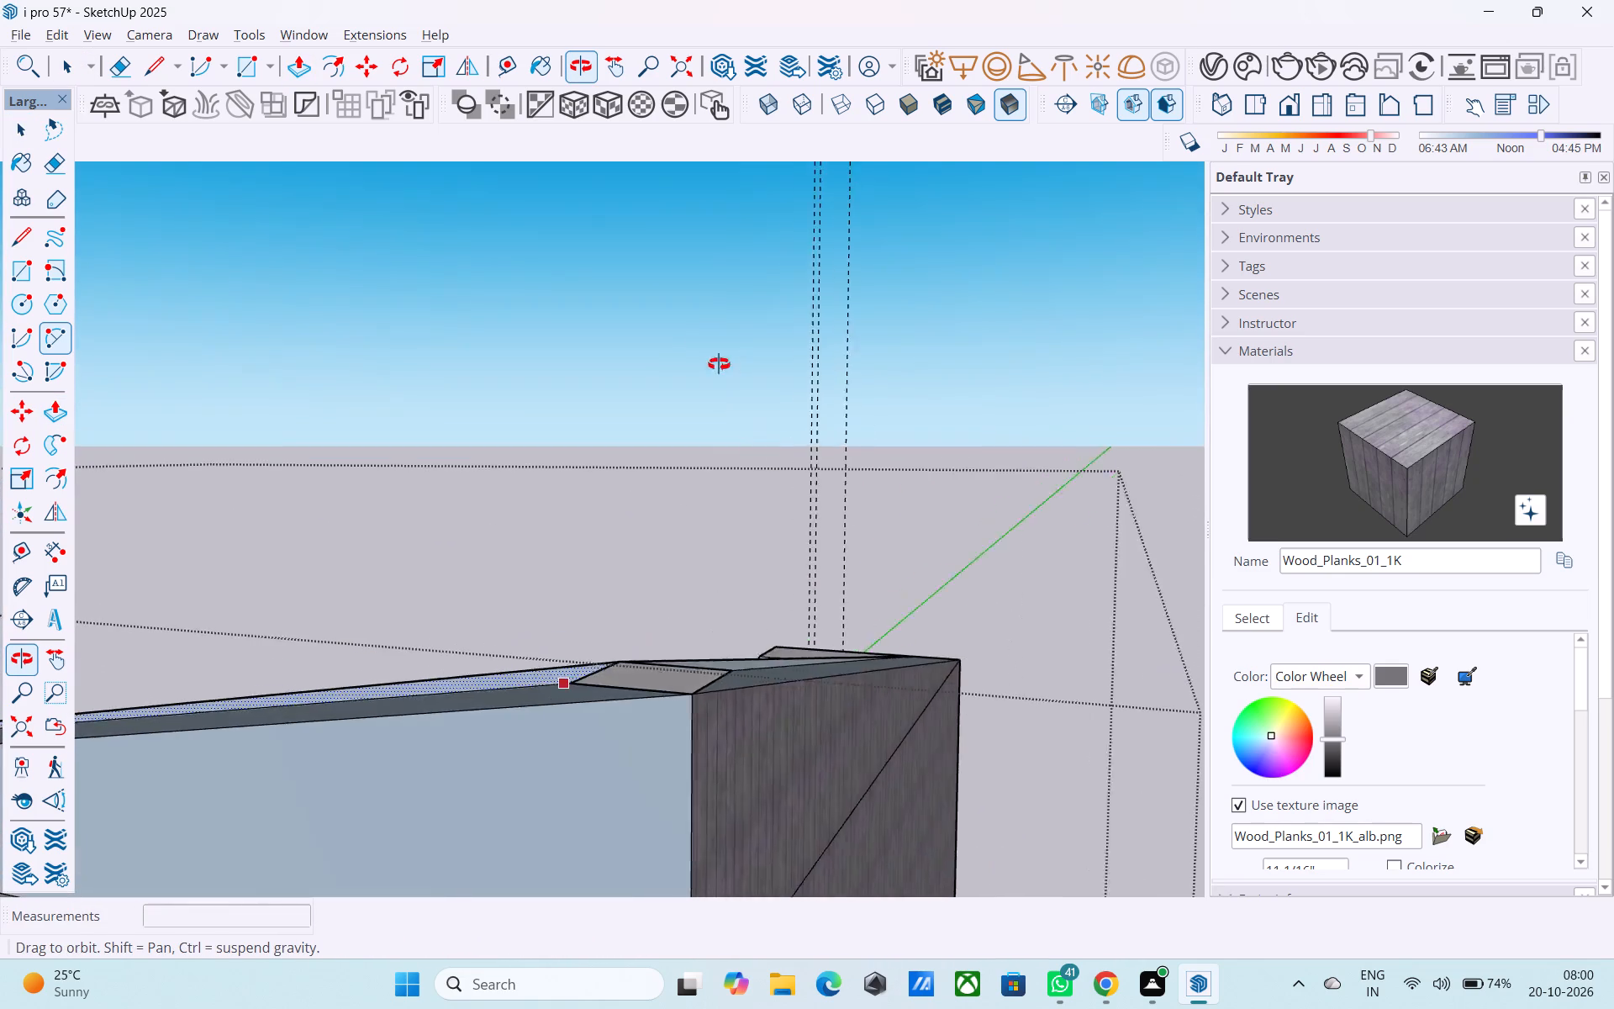
pyautogui.moveTo(719, 364); pyautogui.dragTo(587, 290, button='middle')
pyautogui.scroll(-5, 594, 323)
pyautogui.moveTo(628, 388); pyautogui.dragTo(627, 748, button='middle')
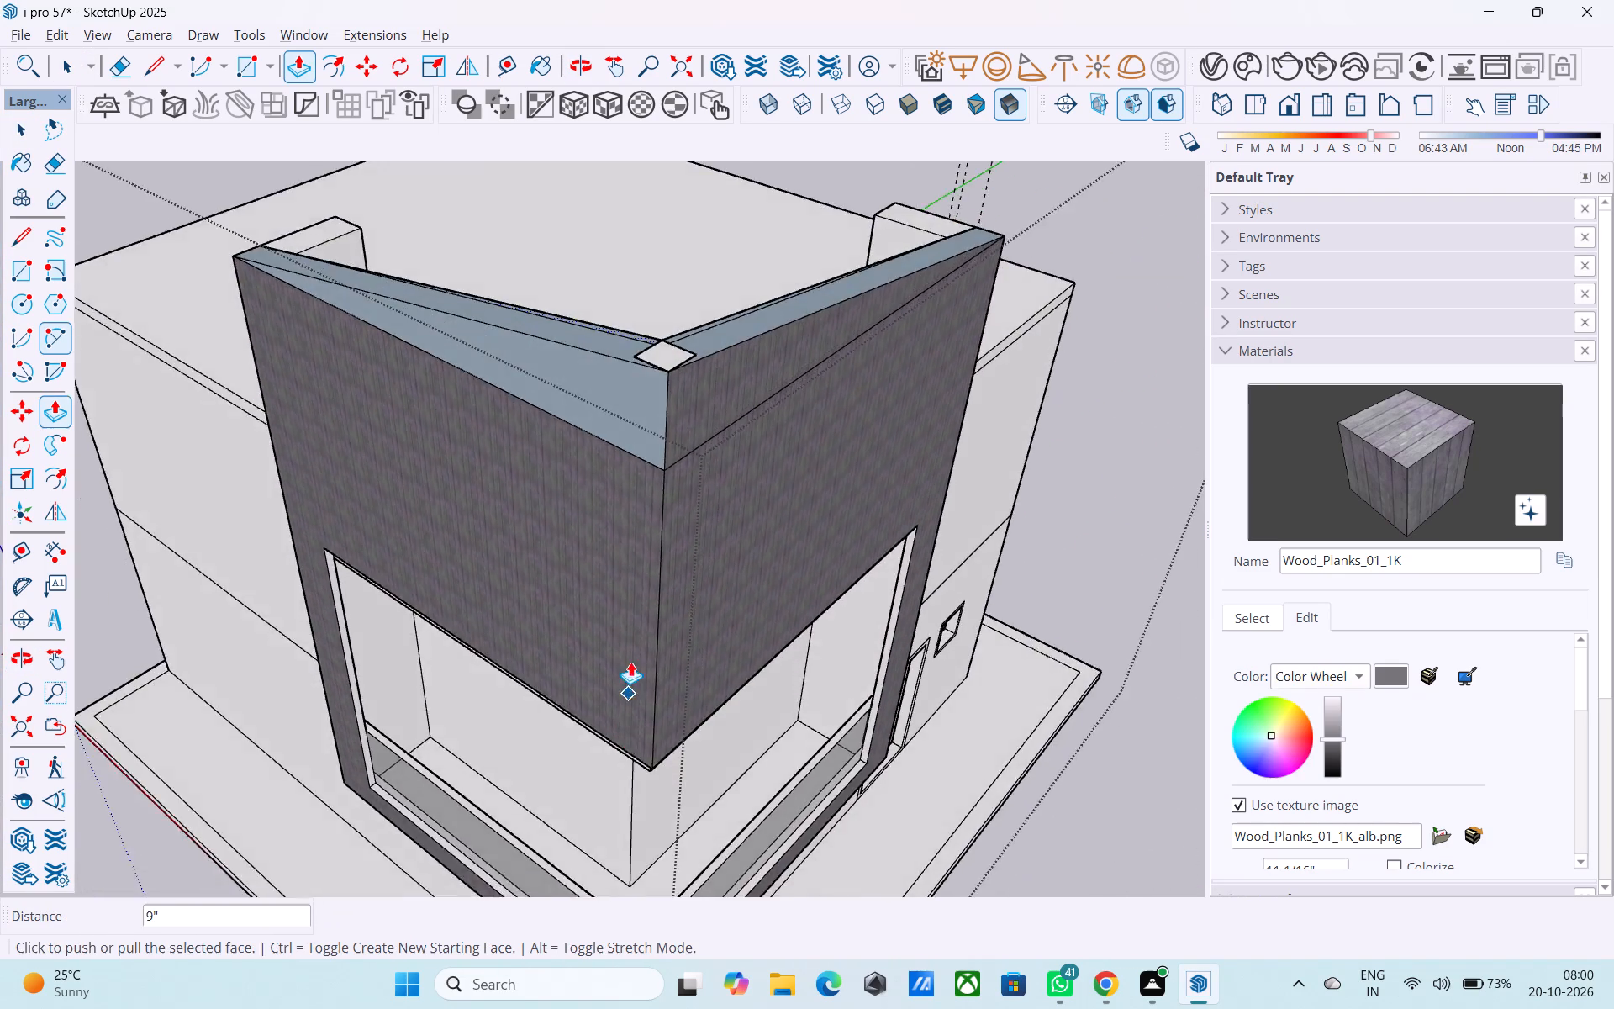
pyautogui.scroll(-6, 625, 654)
pyautogui.scroll(7, 666, 391)
pyautogui.moveTo(573, 540); pyautogui.dragTo(626, 494, button='middle')
pyautogui.moveTo(706, 547); pyautogui.dragTo(707, 539, button='middle')
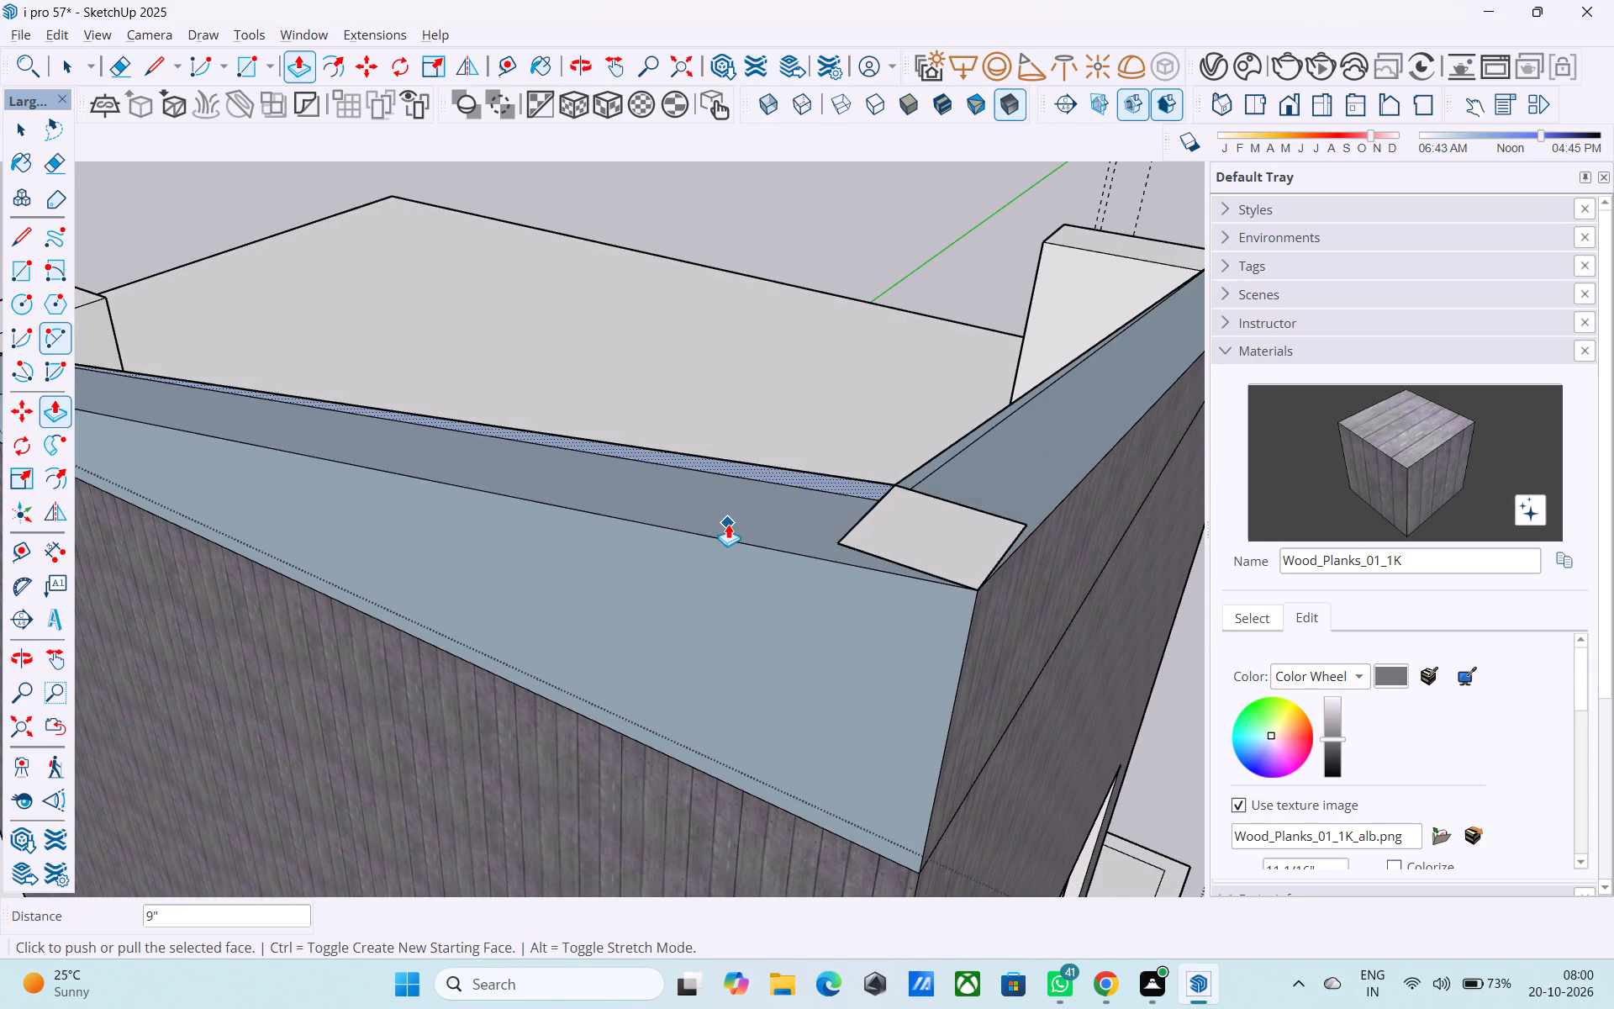
pyautogui.press('e')
pyautogui.moveTo(728, 525); pyautogui.dragTo(327, 586, button='middle')
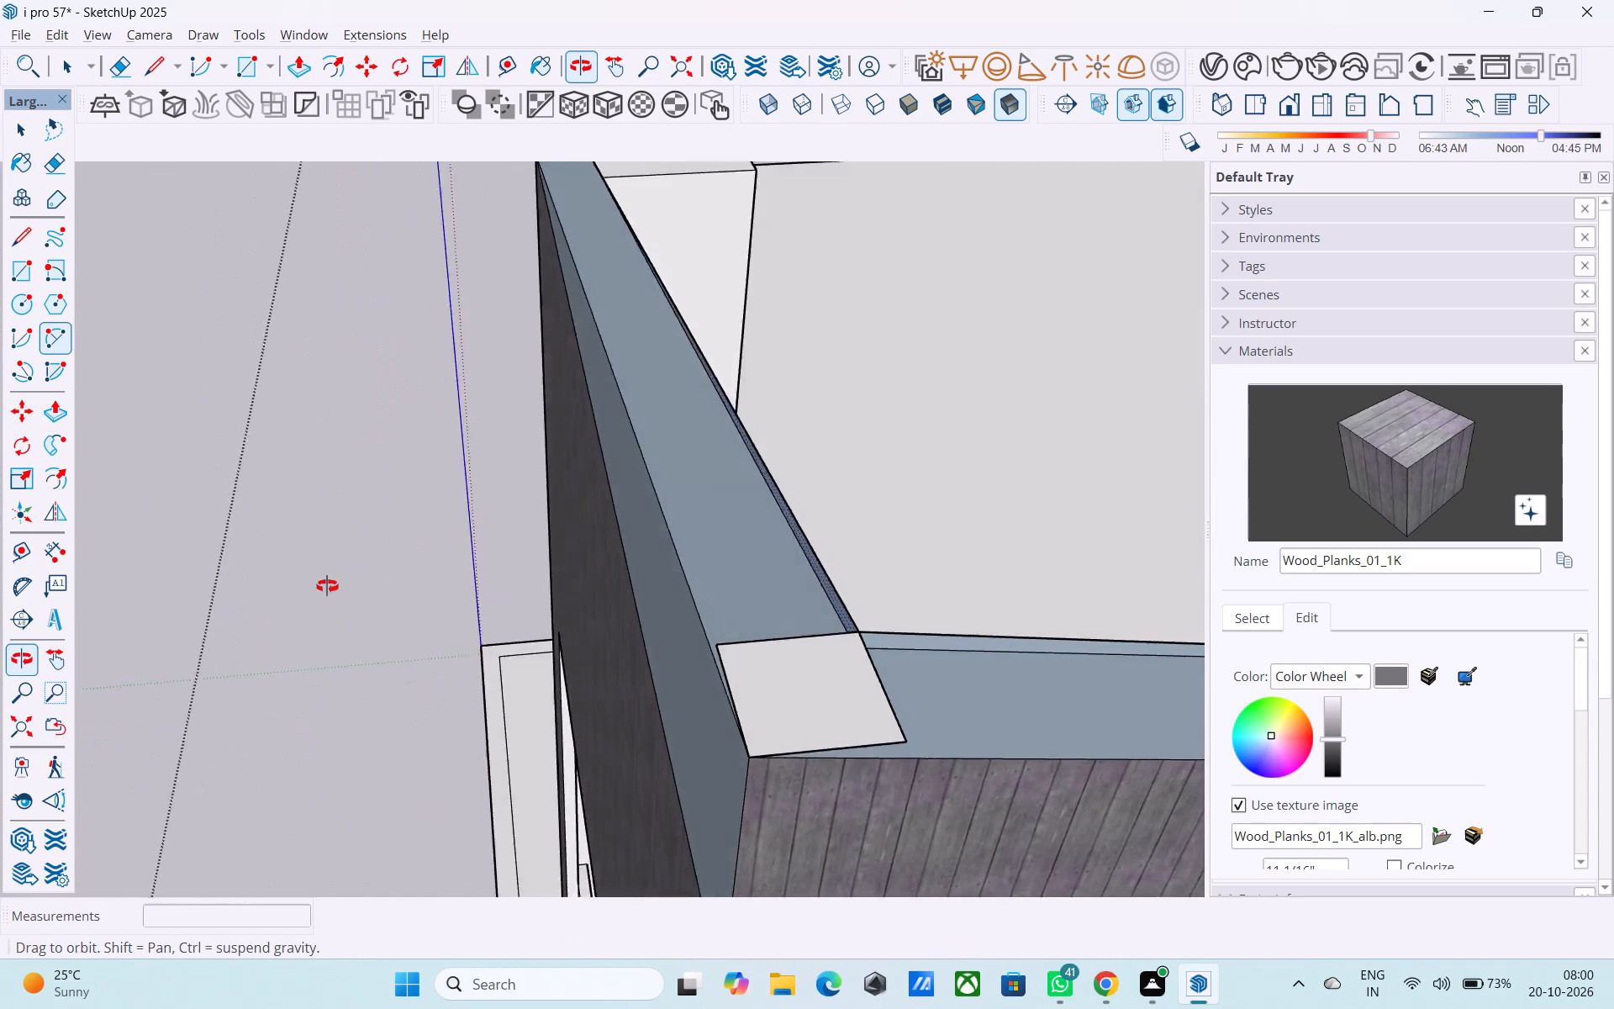
pyautogui.moveTo(327, 586); pyautogui.dragTo(314, 643, button='middle')
pyautogui.scroll(-4, 651, 624)
pyautogui.moveTo(668, 621); pyautogui.dragTo(817, 506, button='middle')
pyautogui.scroll(4, 727, 572)
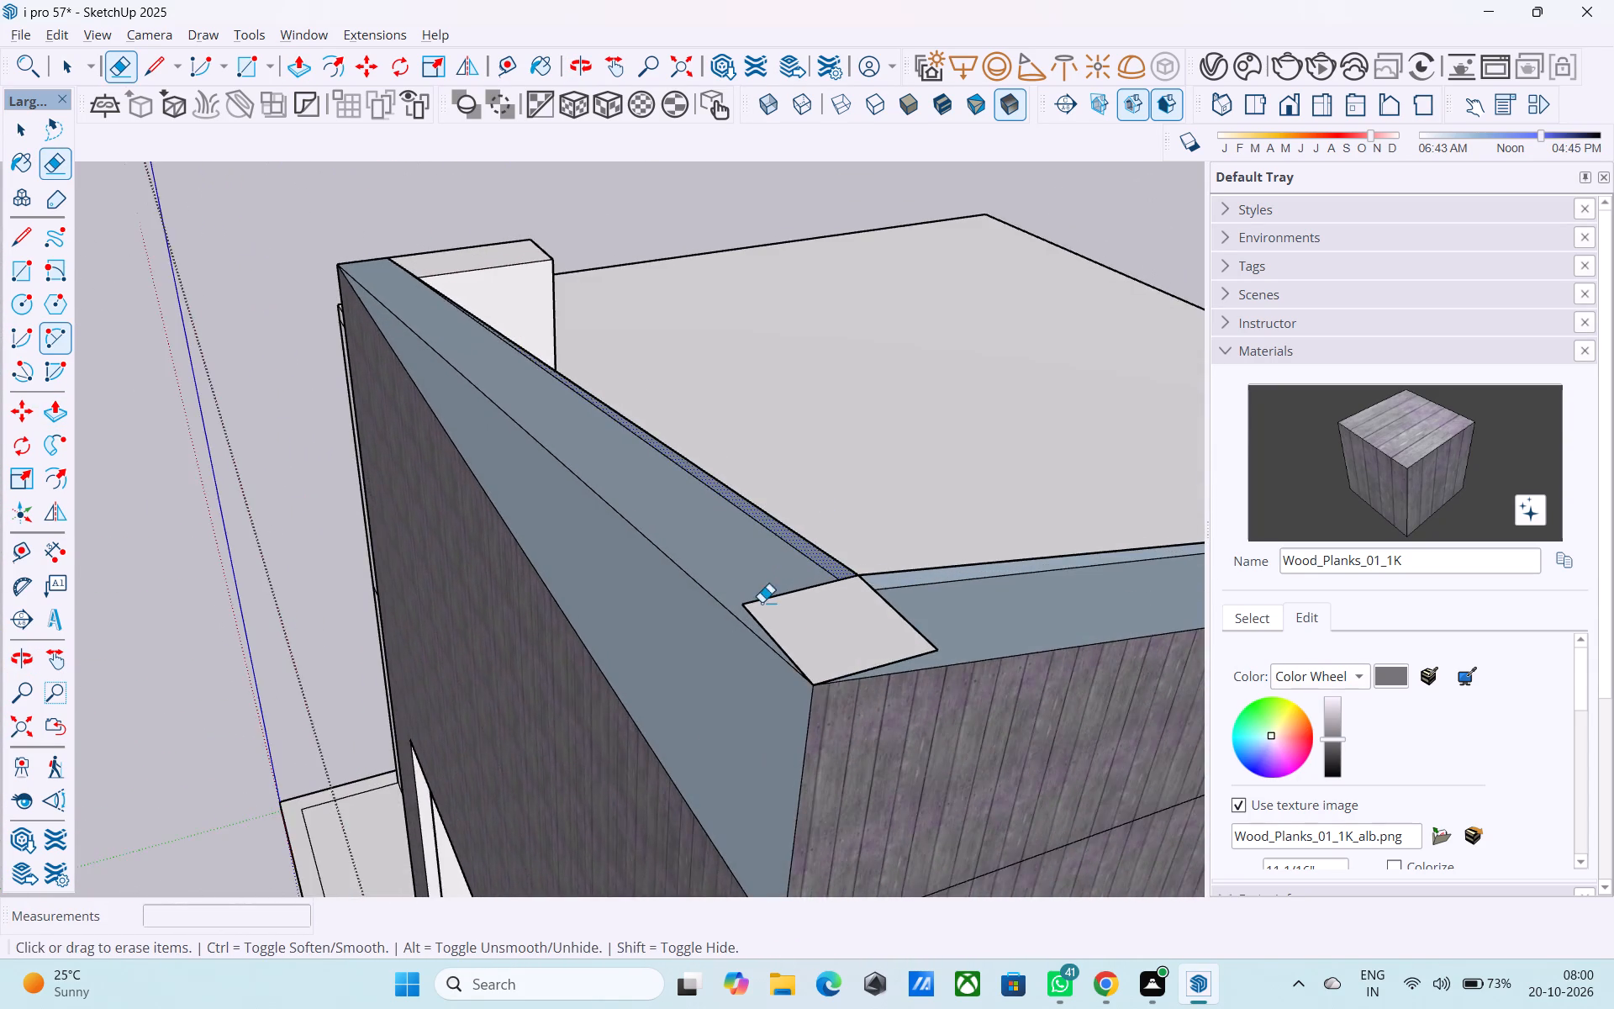
pyautogui.scroll(9, 762, 602)
pyautogui.moveTo(864, 557); pyautogui.dragTo(603, 563, button='middle')
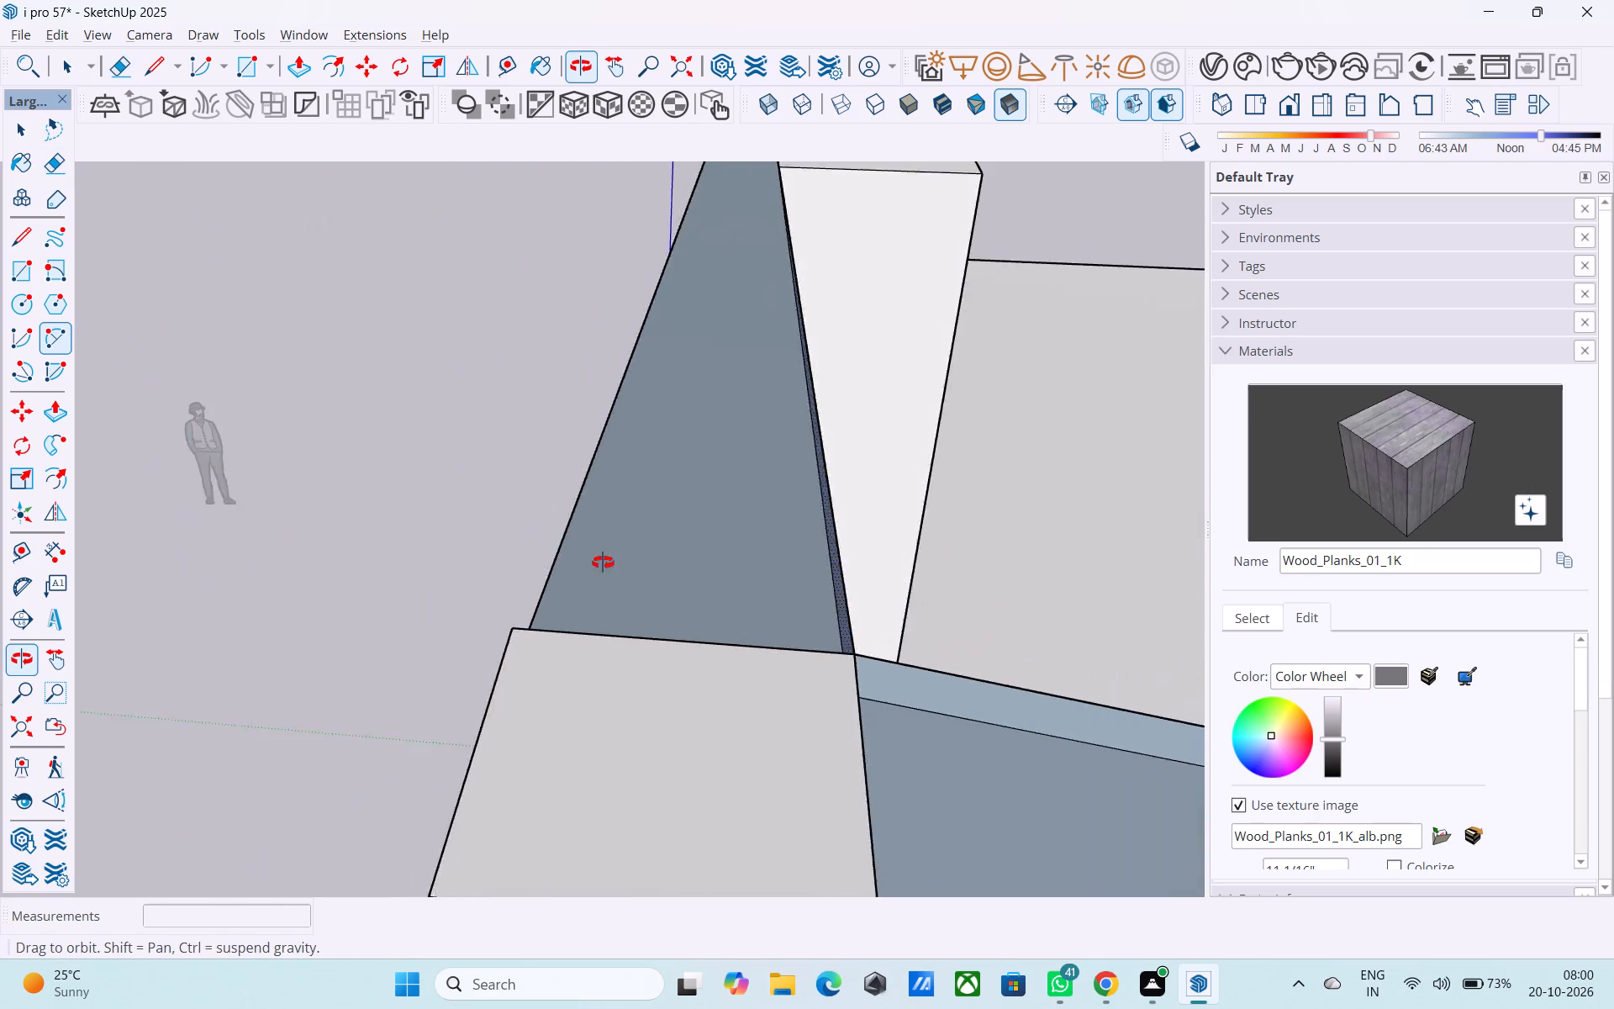
pyautogui.moveTo(603, 563); pyautogui.dragTo(961, 453, button='middle')
pyautogui.moveTo(962, 557); pyautogui.dragTo(963, 536)
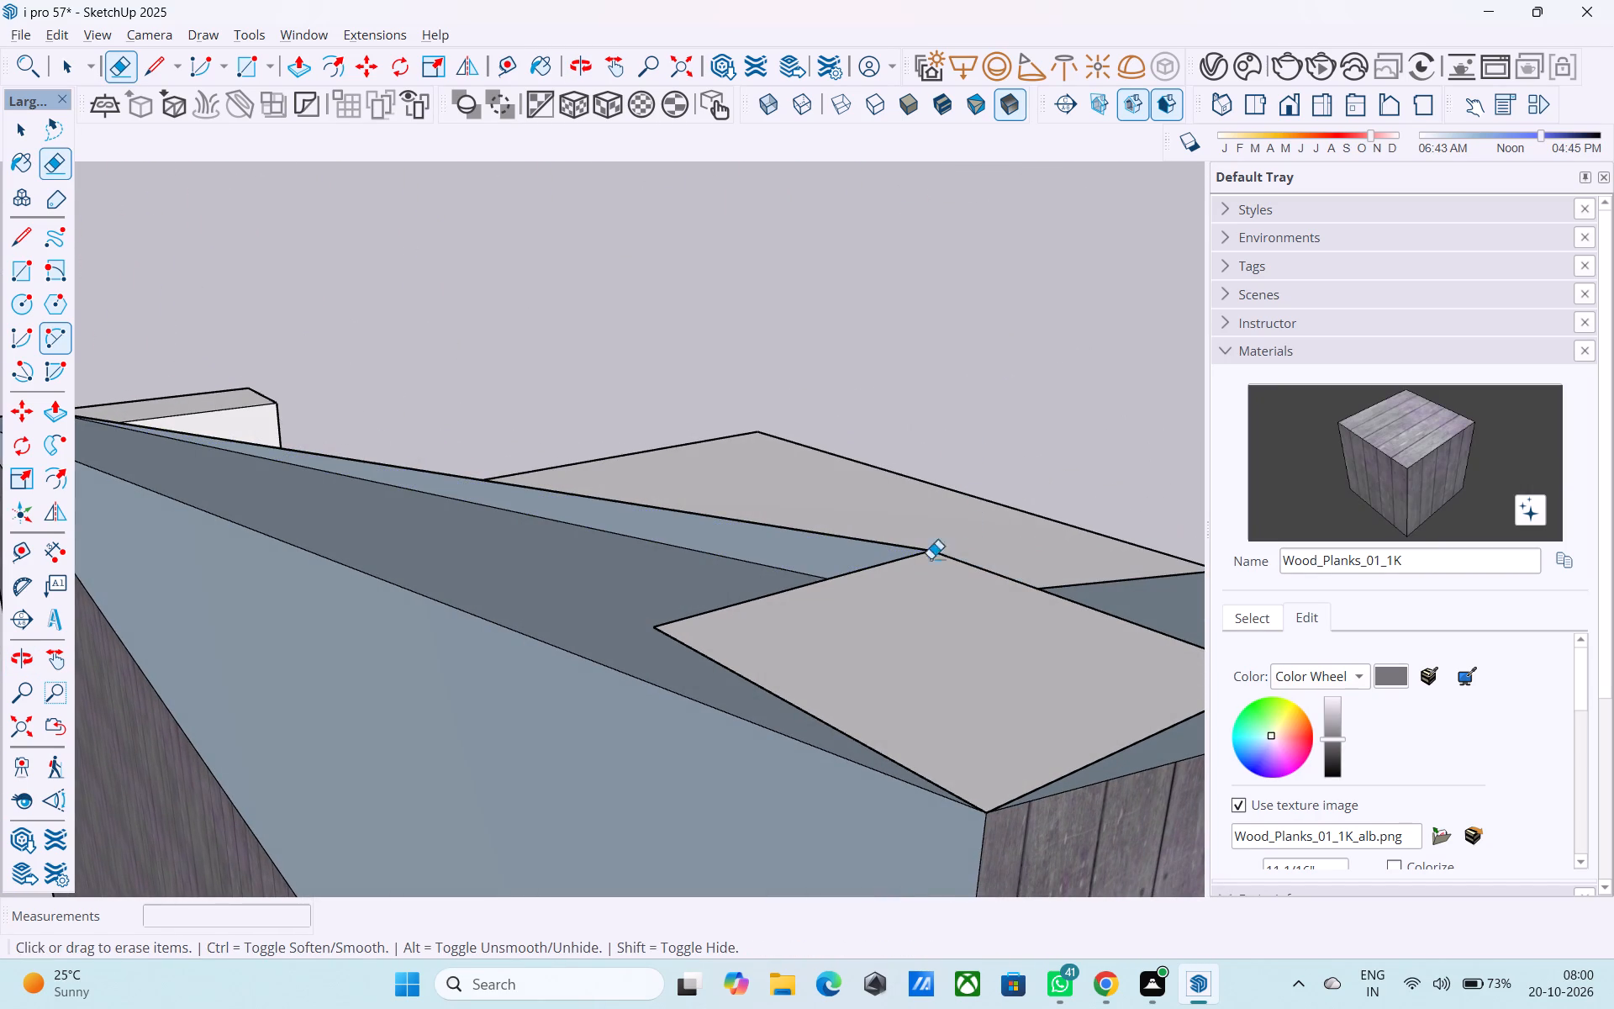
pyautogui.moveTo(877, 557); pyautogui.dragTo(894, 515)
# Examine the corner cap, the sloping wing tops and the blue triangular face from several sides.
pyautogui.scroll(-4, 896, 510)
pyautogui.moveTo(896, 510); pyautogui.dragTo(859, 515, button='middle')
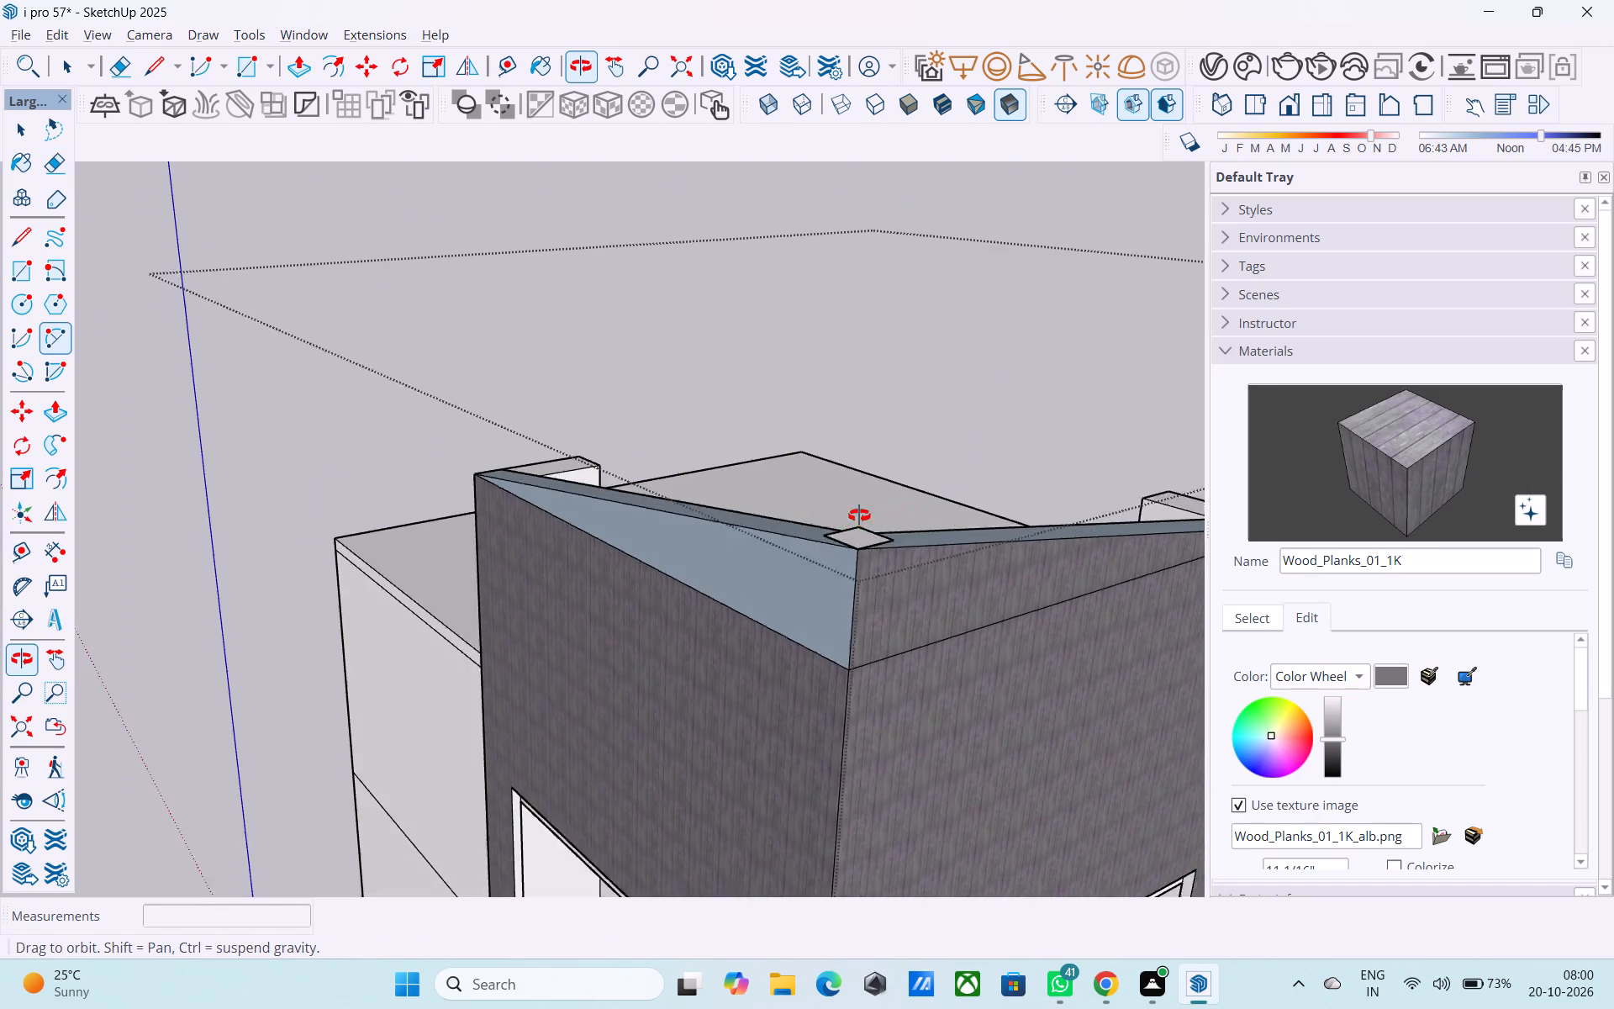
pyautogui.moveTo(859, 515); pyautogui.dragTo(777, 603, button='middle')
pyautogui.scroll(4, 558, 599)
pyautogui.moveTo(375, 580); pyautogui.dragTo(474, 414, button='middle')
pyautogui.scroll(-5, 474, 414)
pyautogui.scroll(1, 477, 420)
pyautogui.scroll(-1, 511, 433)
pyautogui.moveTo(577, 473); pyautogui.dragTo(854, 625, button='middle')
pyautogui.scroll(-2, 686, 486)
pyautogui.moveTo(676, 478); pyautogui.dragTo(977, 567, button='middle')
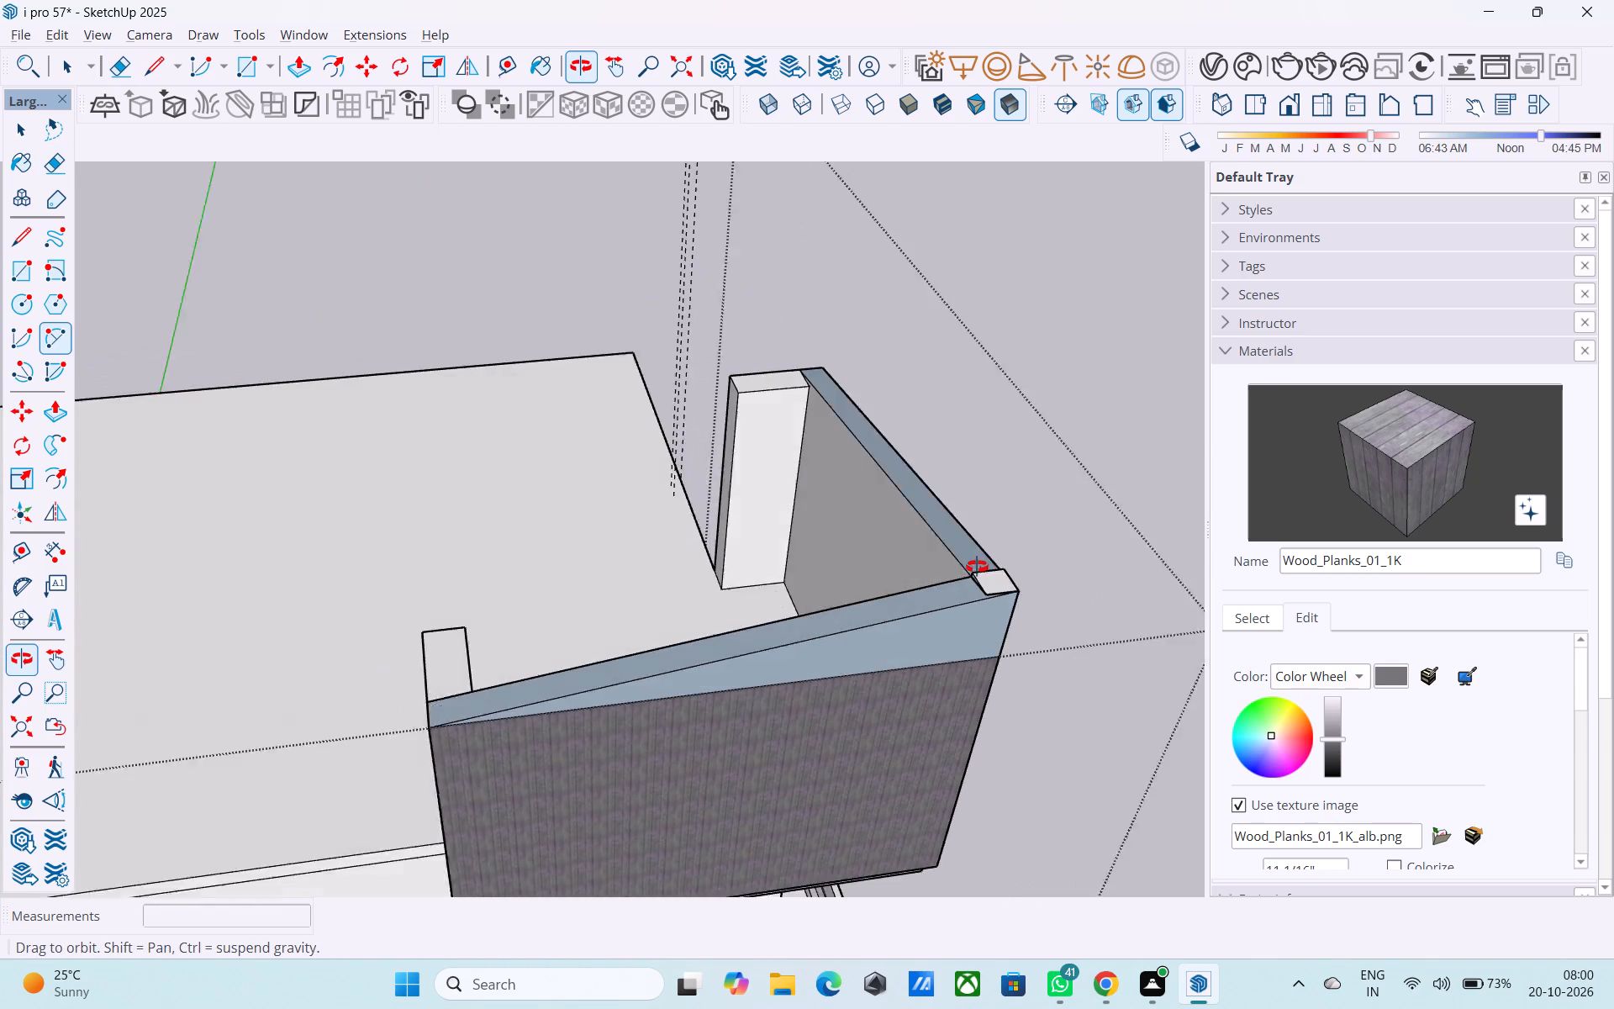
pyautogui.moveTo(977, 567); pyautogui.dragTo(934, 466, button='middle')
pyautogui.scroll(4, 865, 351)
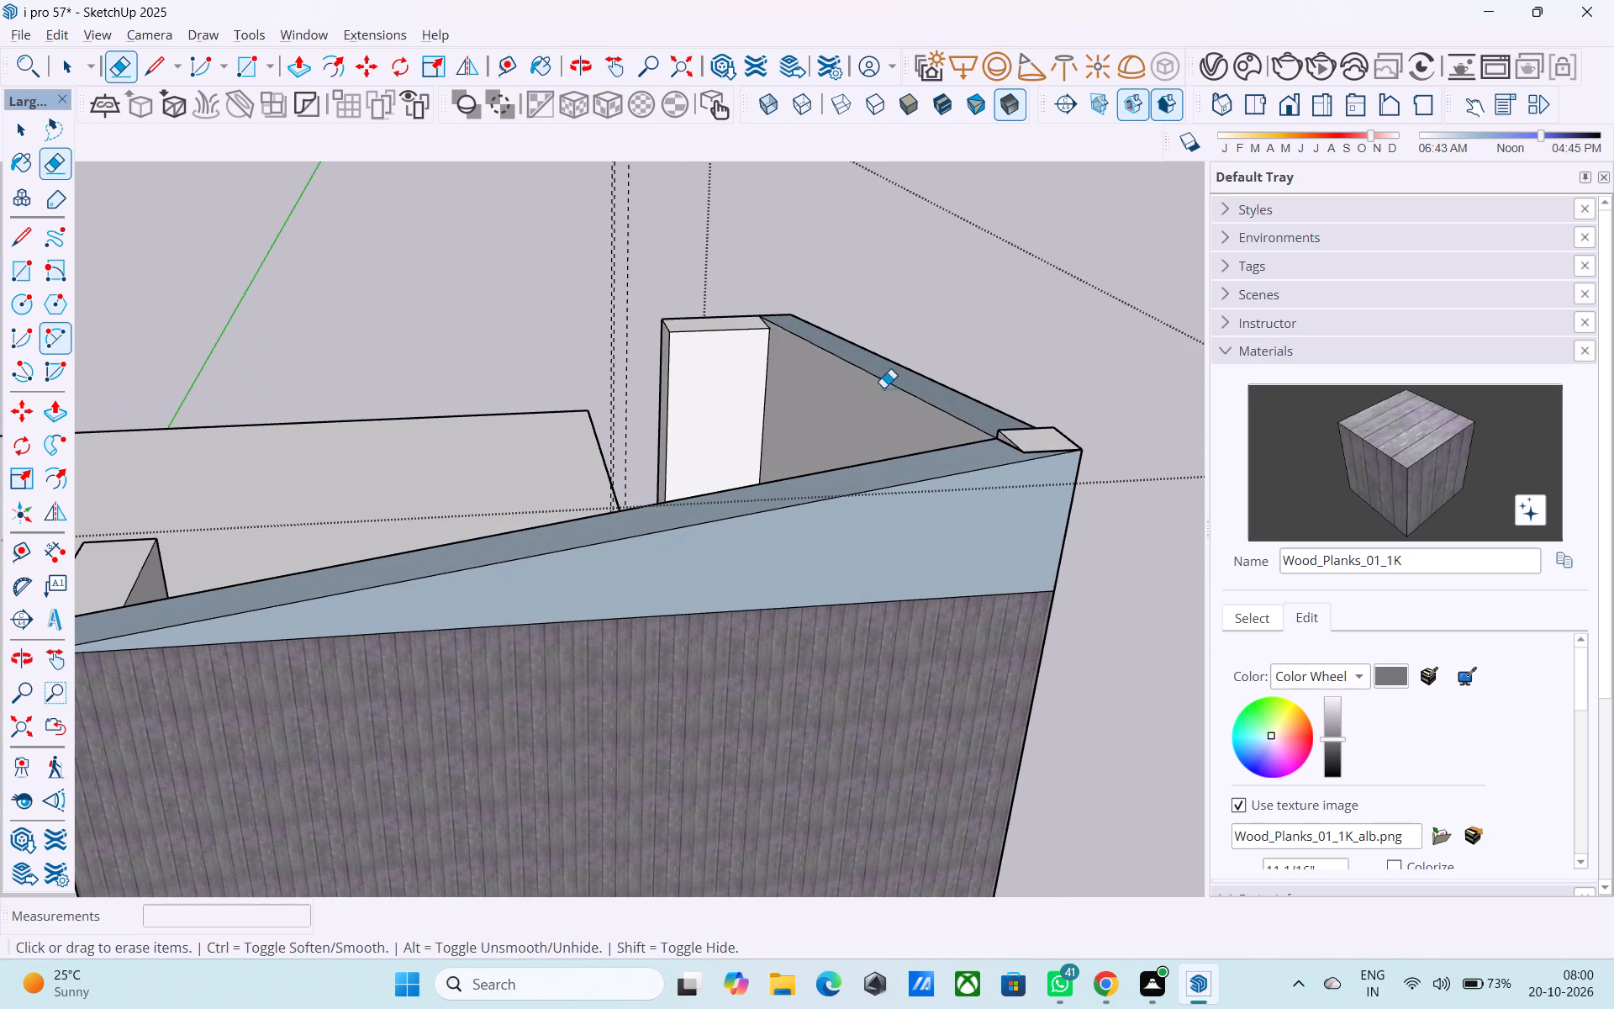
pyautogui.moveTo(926, 428); pyautogui.dragTo(1095, 508, button='middle')
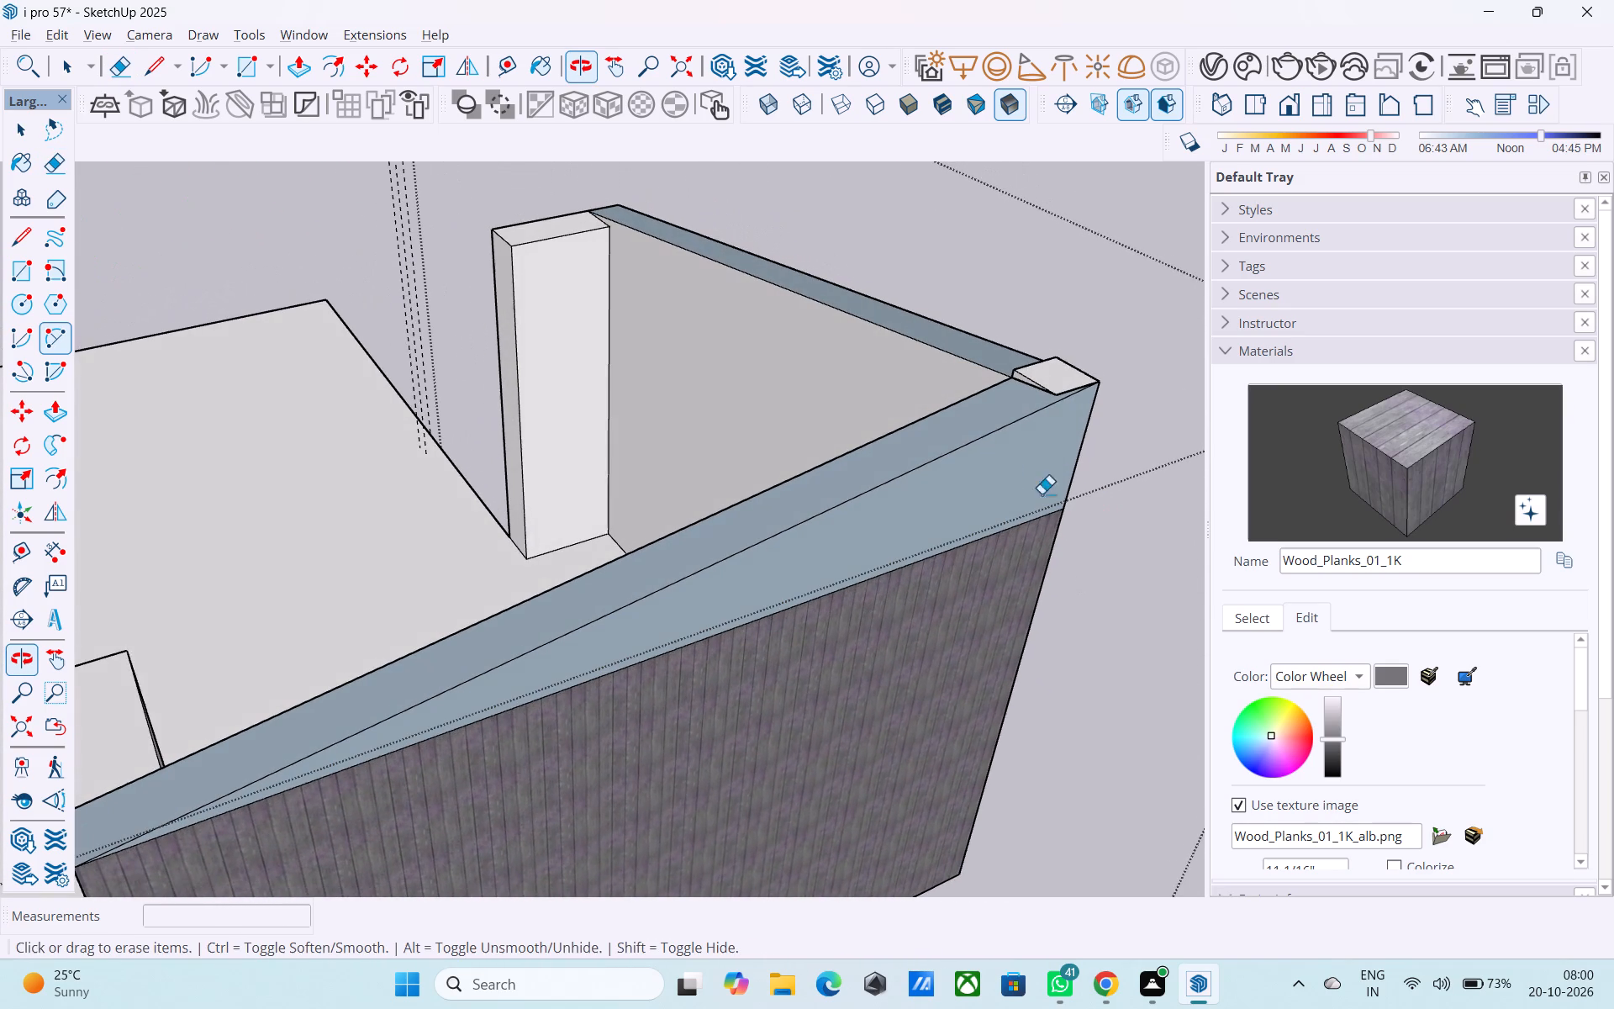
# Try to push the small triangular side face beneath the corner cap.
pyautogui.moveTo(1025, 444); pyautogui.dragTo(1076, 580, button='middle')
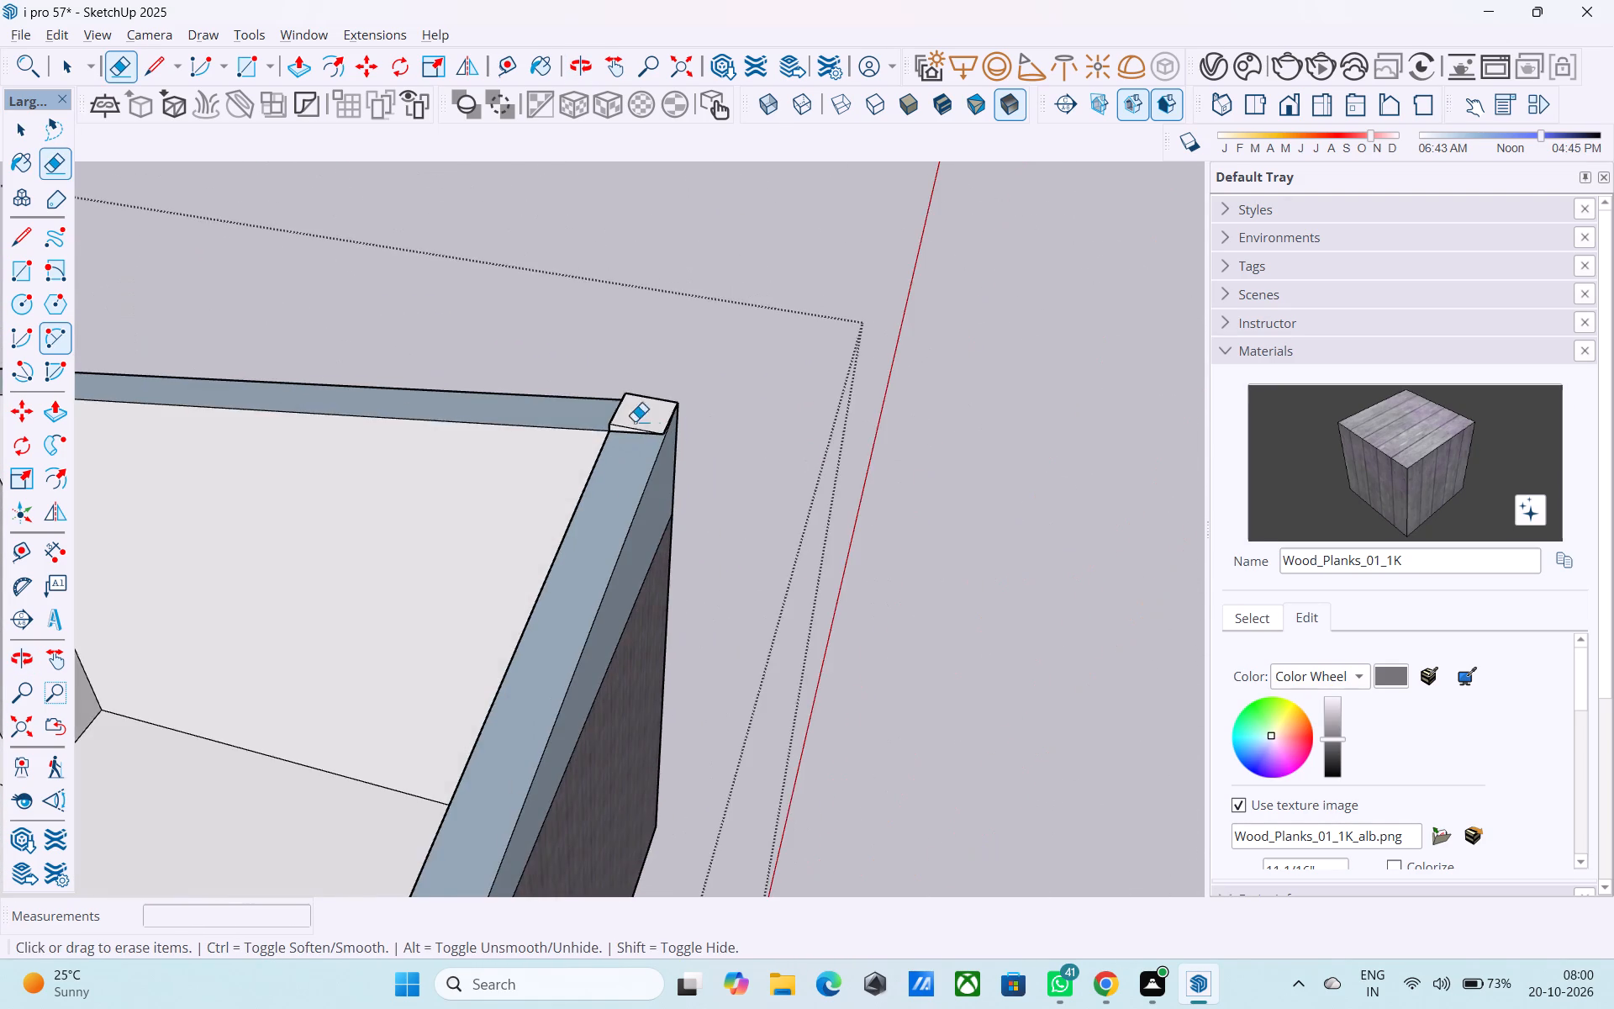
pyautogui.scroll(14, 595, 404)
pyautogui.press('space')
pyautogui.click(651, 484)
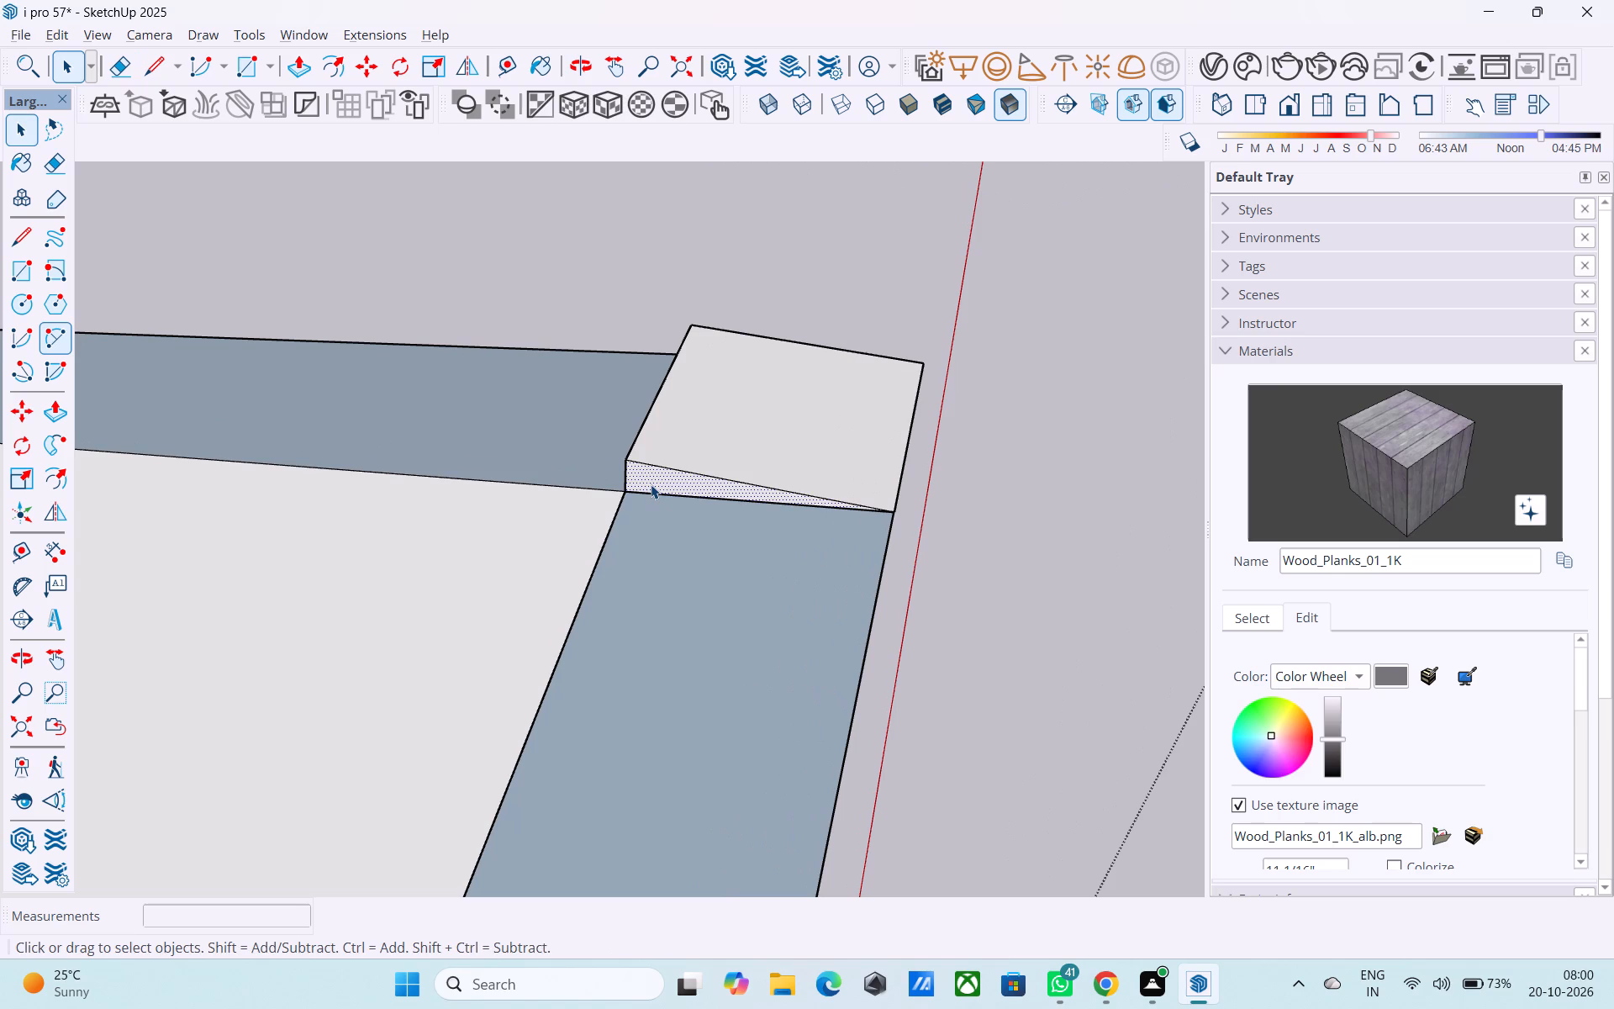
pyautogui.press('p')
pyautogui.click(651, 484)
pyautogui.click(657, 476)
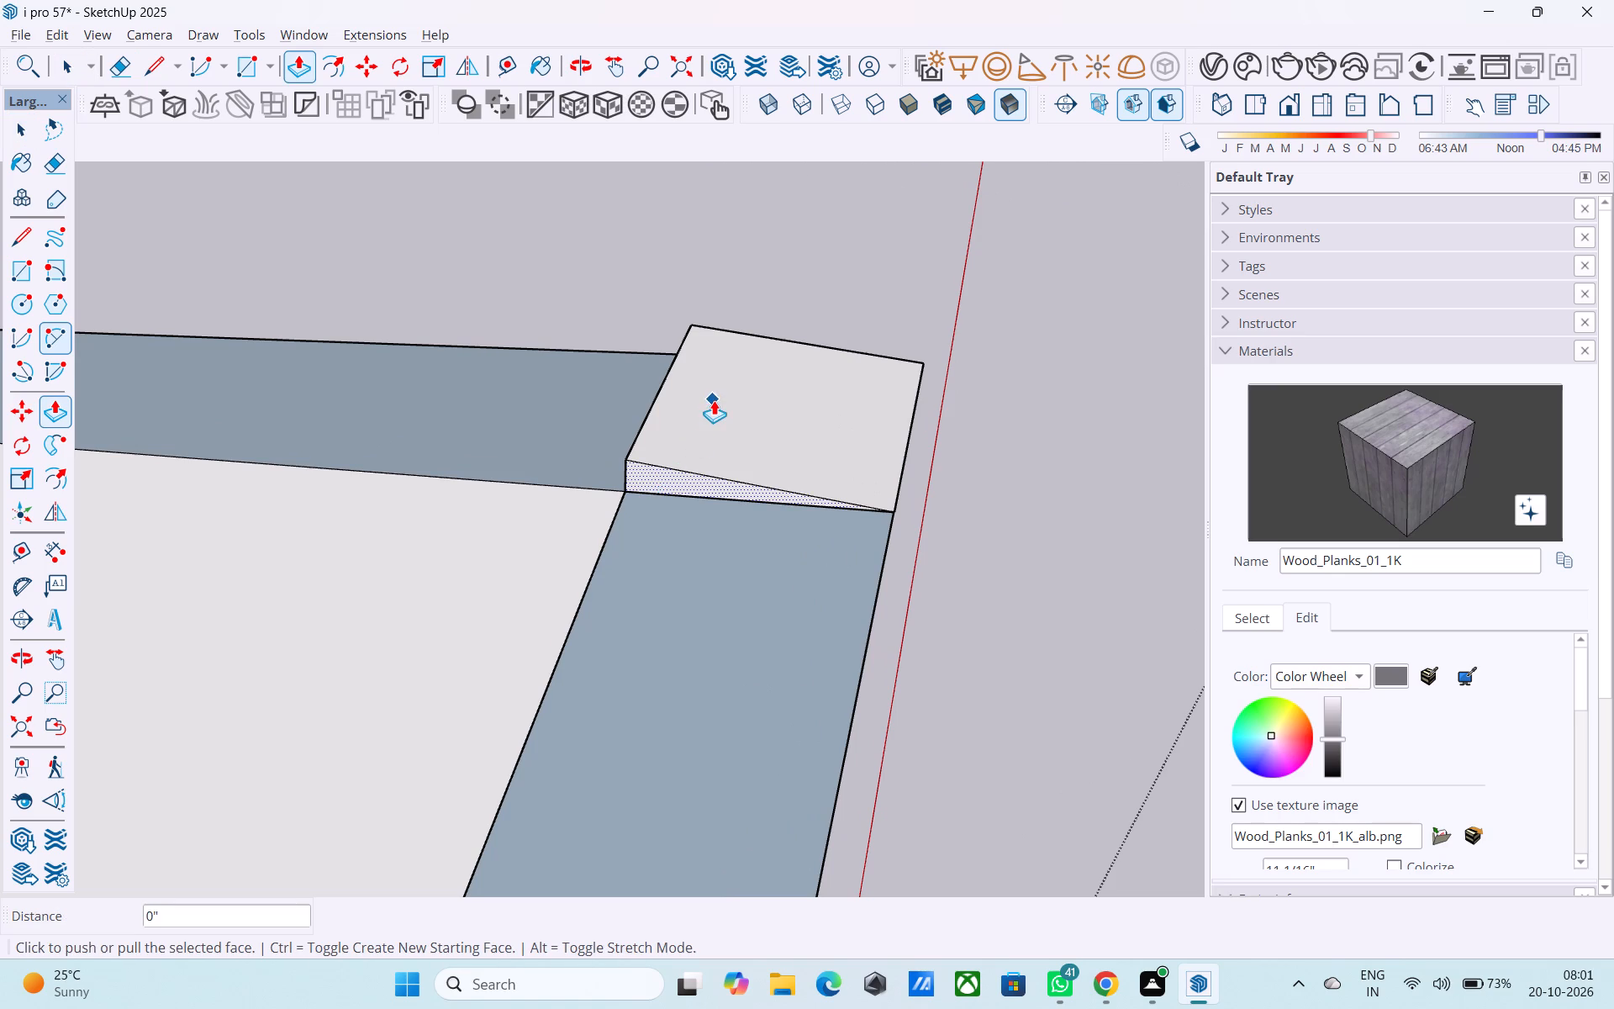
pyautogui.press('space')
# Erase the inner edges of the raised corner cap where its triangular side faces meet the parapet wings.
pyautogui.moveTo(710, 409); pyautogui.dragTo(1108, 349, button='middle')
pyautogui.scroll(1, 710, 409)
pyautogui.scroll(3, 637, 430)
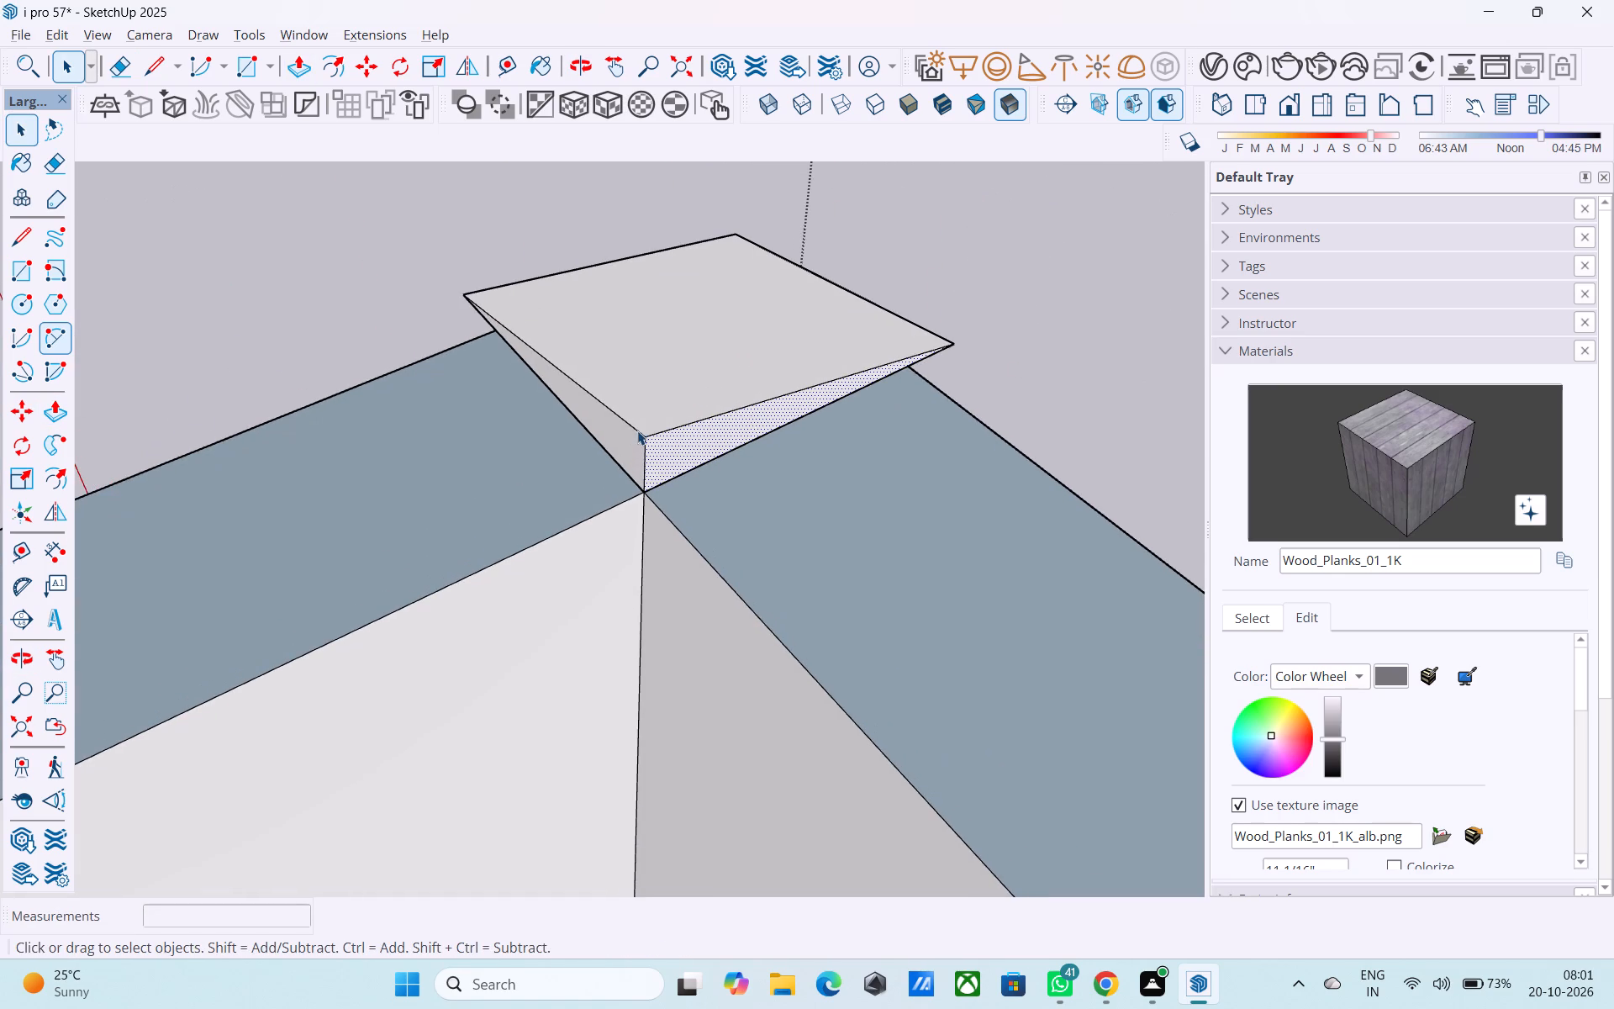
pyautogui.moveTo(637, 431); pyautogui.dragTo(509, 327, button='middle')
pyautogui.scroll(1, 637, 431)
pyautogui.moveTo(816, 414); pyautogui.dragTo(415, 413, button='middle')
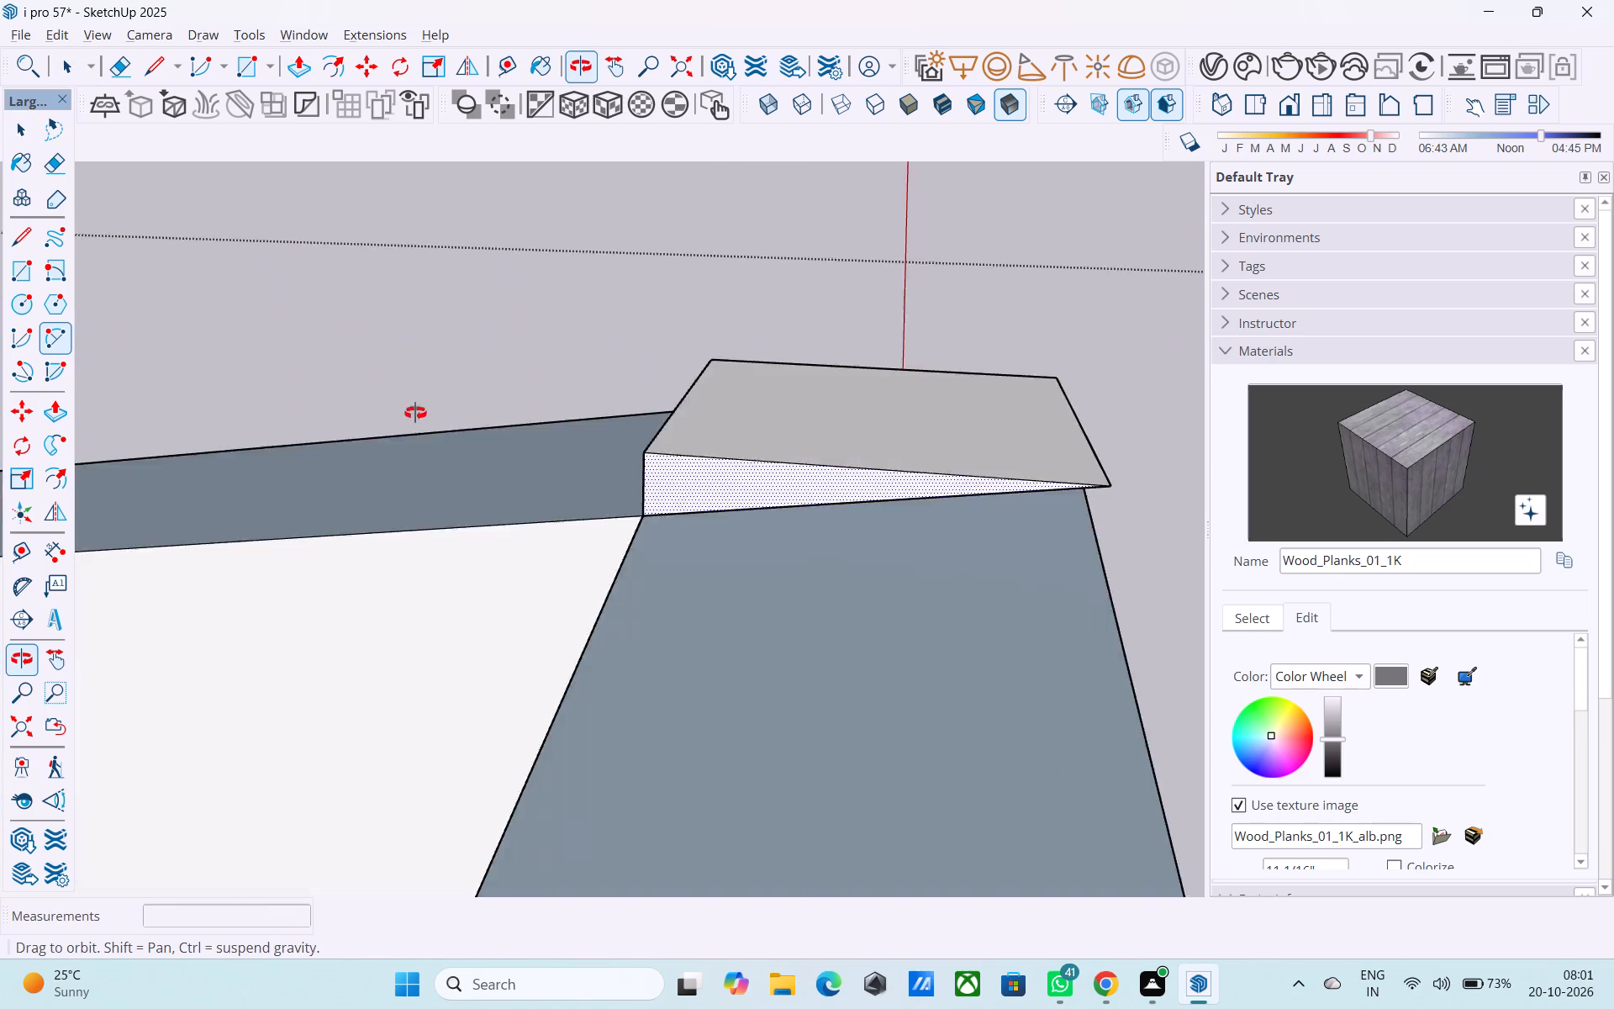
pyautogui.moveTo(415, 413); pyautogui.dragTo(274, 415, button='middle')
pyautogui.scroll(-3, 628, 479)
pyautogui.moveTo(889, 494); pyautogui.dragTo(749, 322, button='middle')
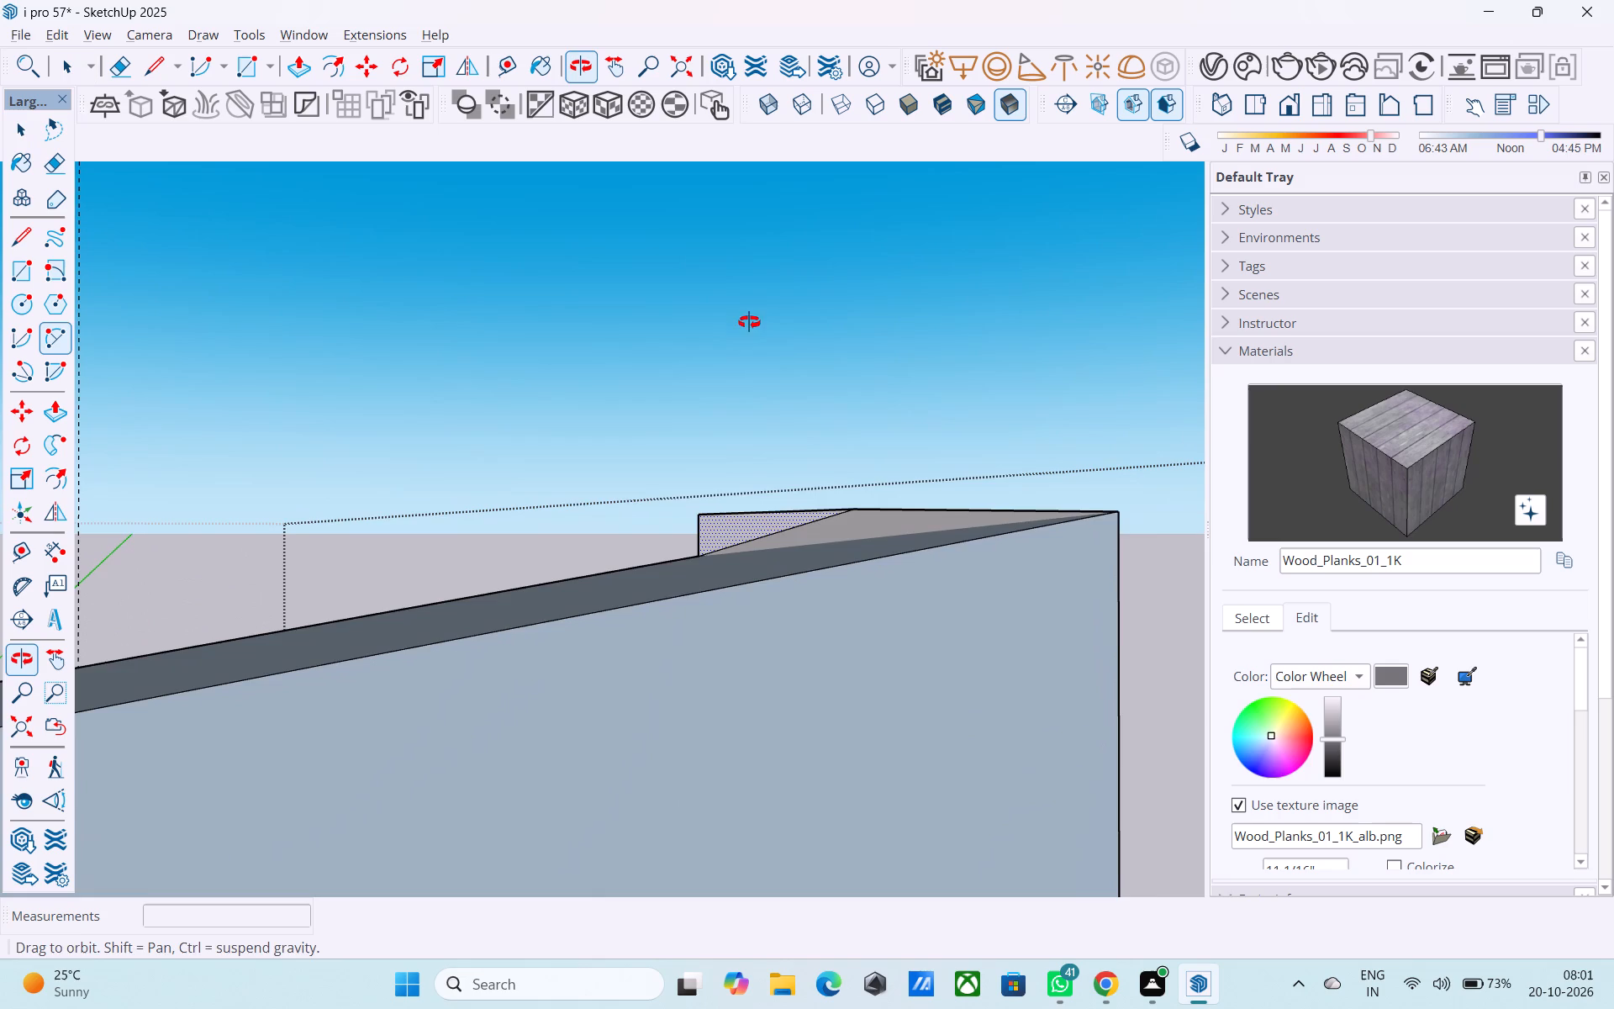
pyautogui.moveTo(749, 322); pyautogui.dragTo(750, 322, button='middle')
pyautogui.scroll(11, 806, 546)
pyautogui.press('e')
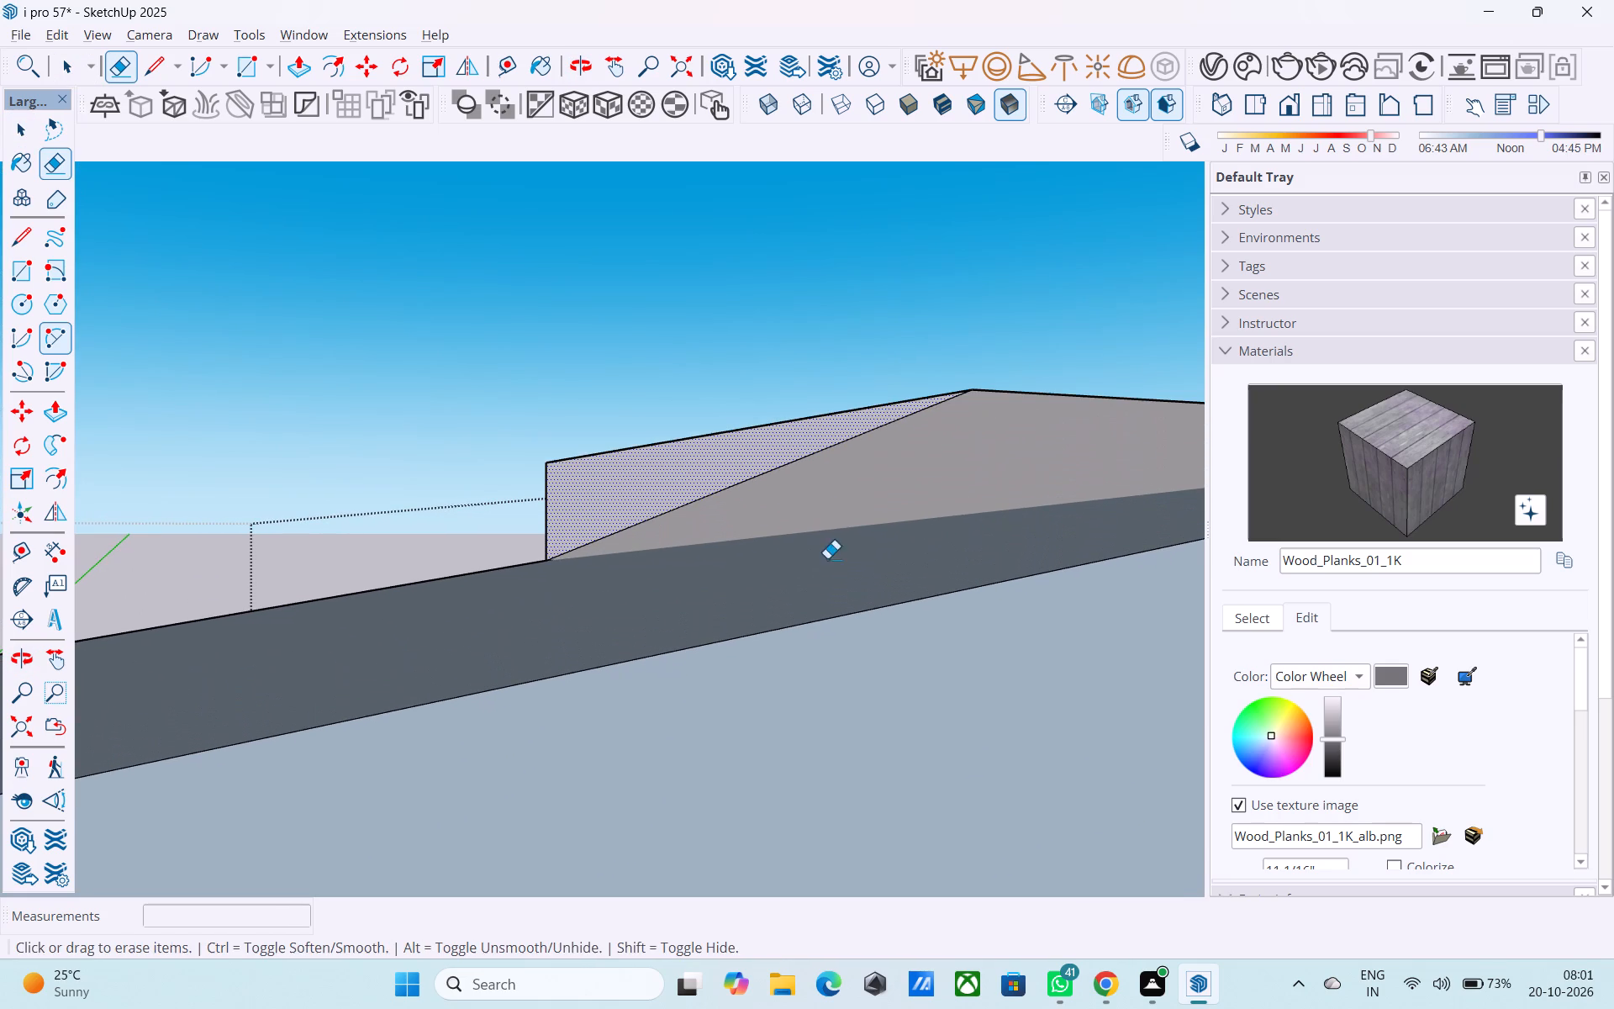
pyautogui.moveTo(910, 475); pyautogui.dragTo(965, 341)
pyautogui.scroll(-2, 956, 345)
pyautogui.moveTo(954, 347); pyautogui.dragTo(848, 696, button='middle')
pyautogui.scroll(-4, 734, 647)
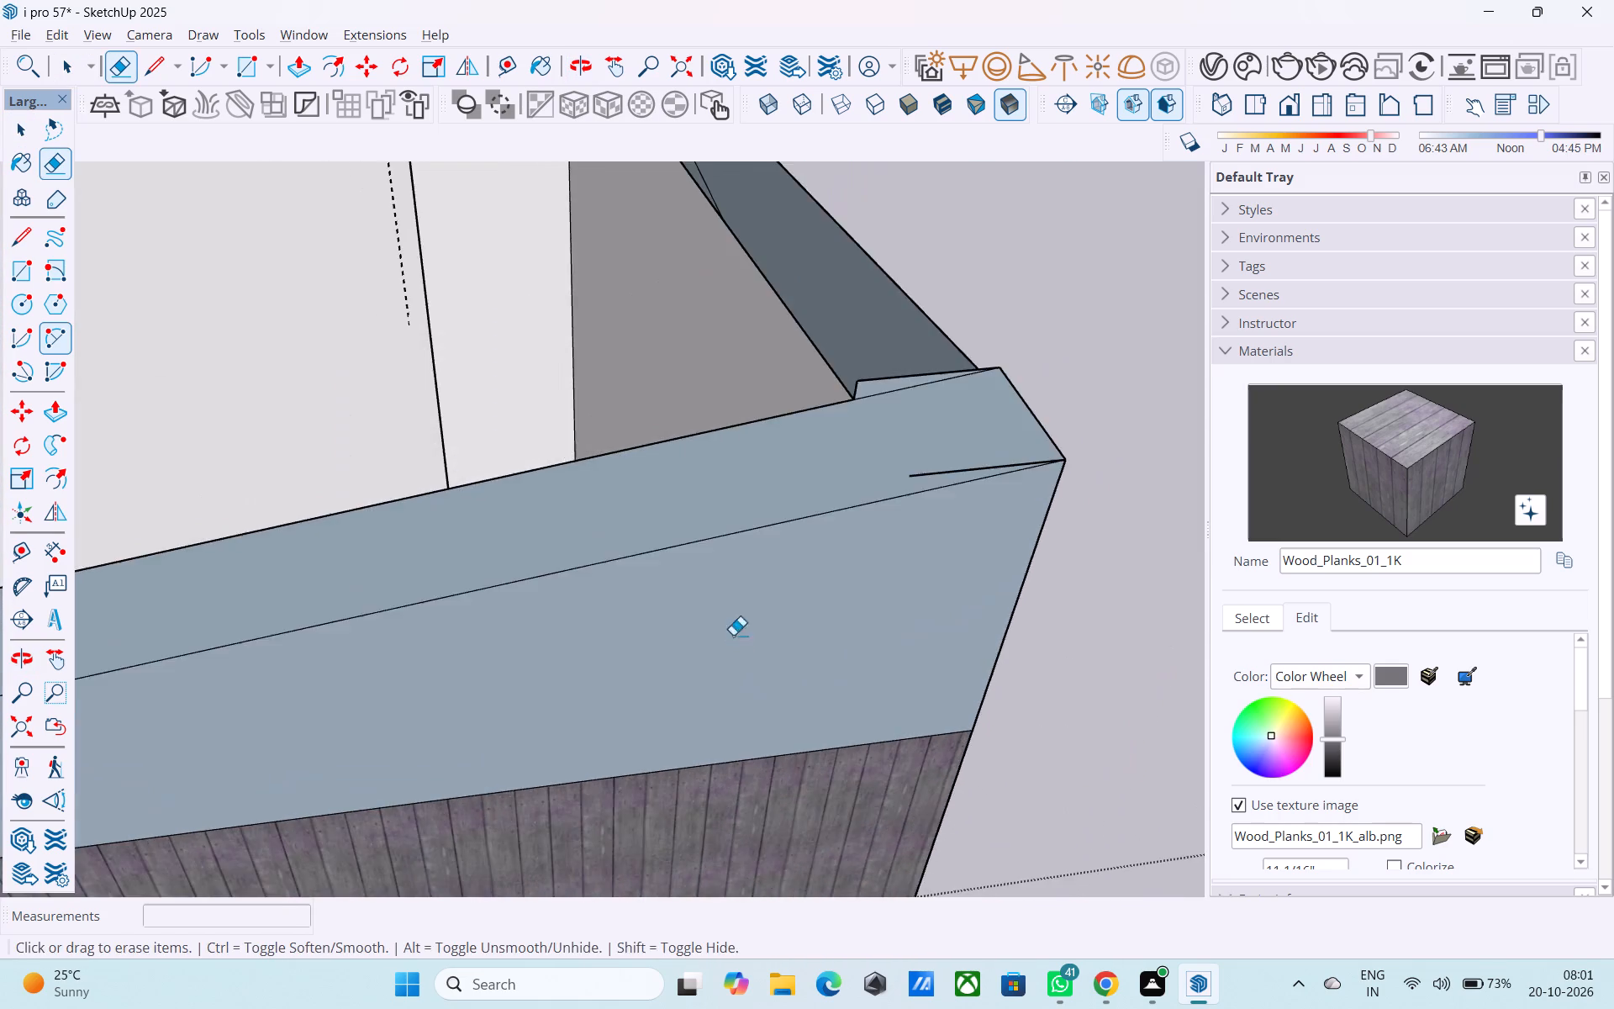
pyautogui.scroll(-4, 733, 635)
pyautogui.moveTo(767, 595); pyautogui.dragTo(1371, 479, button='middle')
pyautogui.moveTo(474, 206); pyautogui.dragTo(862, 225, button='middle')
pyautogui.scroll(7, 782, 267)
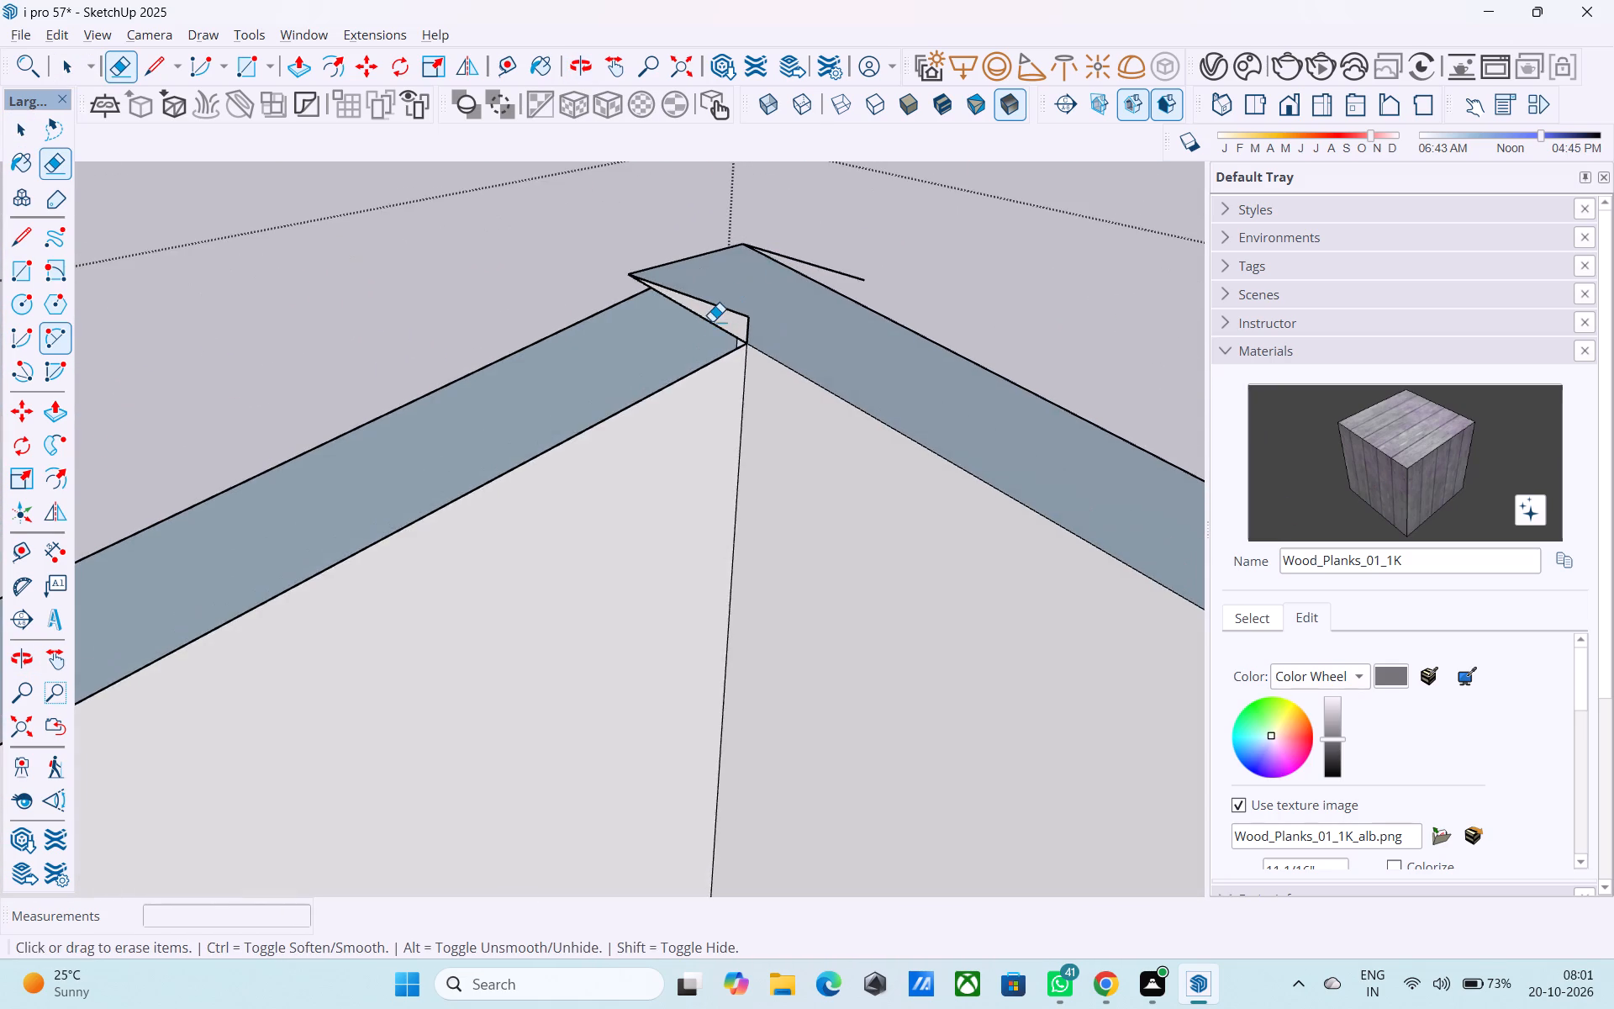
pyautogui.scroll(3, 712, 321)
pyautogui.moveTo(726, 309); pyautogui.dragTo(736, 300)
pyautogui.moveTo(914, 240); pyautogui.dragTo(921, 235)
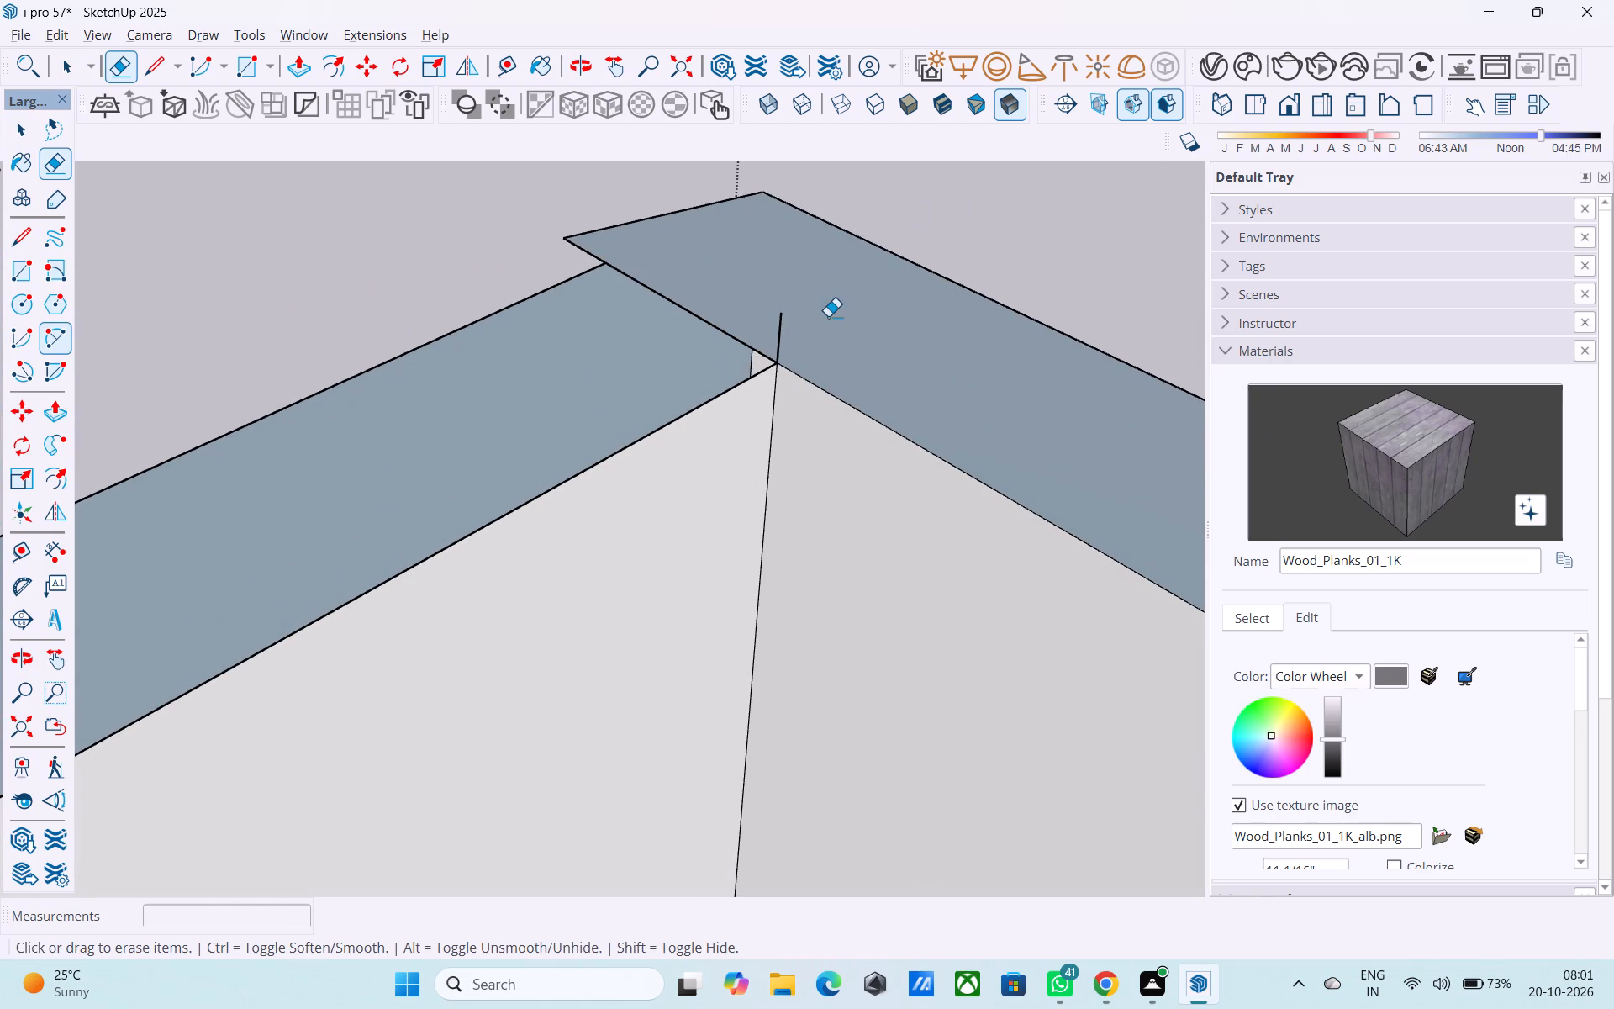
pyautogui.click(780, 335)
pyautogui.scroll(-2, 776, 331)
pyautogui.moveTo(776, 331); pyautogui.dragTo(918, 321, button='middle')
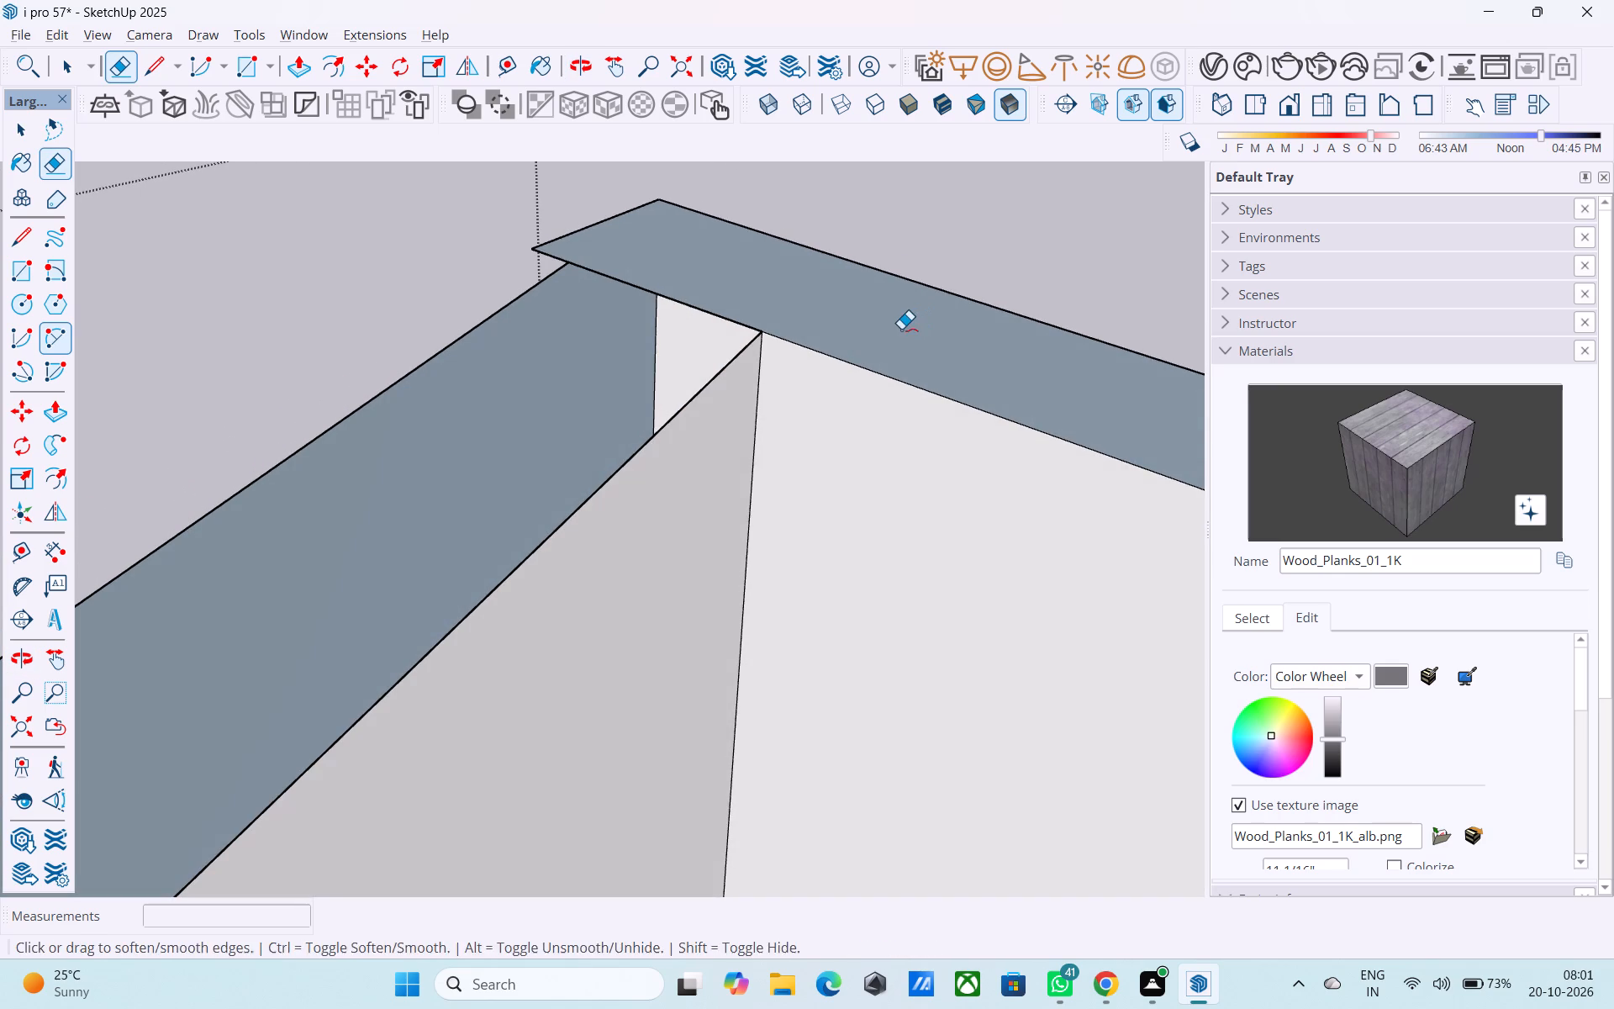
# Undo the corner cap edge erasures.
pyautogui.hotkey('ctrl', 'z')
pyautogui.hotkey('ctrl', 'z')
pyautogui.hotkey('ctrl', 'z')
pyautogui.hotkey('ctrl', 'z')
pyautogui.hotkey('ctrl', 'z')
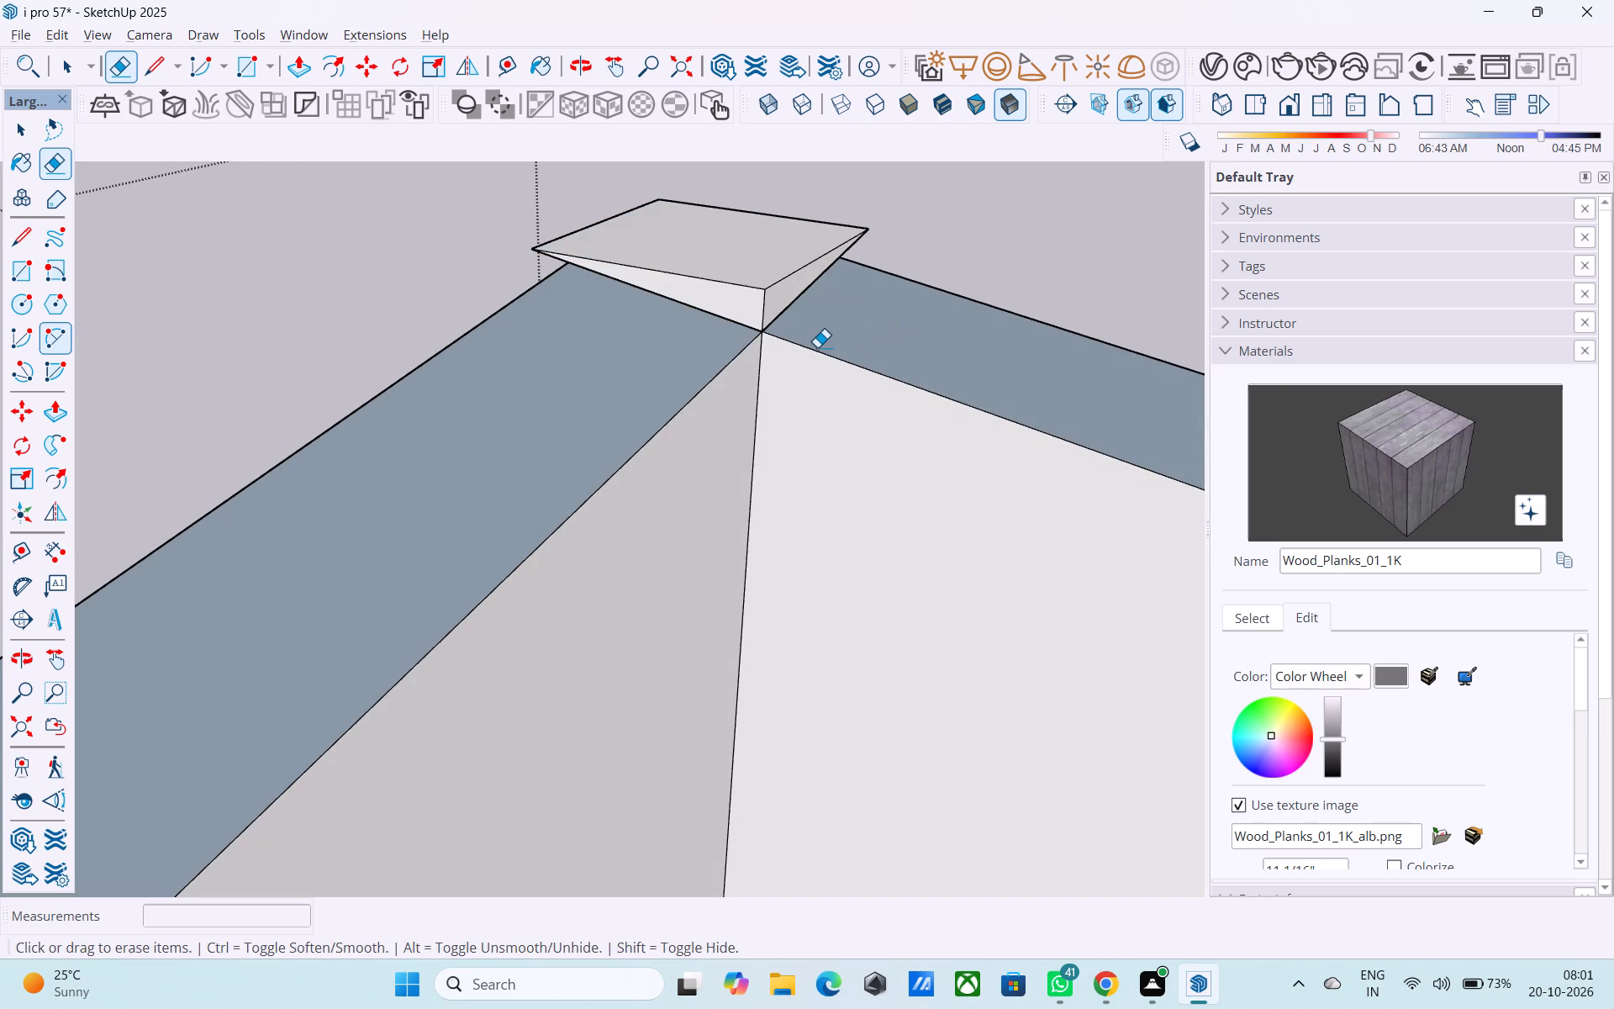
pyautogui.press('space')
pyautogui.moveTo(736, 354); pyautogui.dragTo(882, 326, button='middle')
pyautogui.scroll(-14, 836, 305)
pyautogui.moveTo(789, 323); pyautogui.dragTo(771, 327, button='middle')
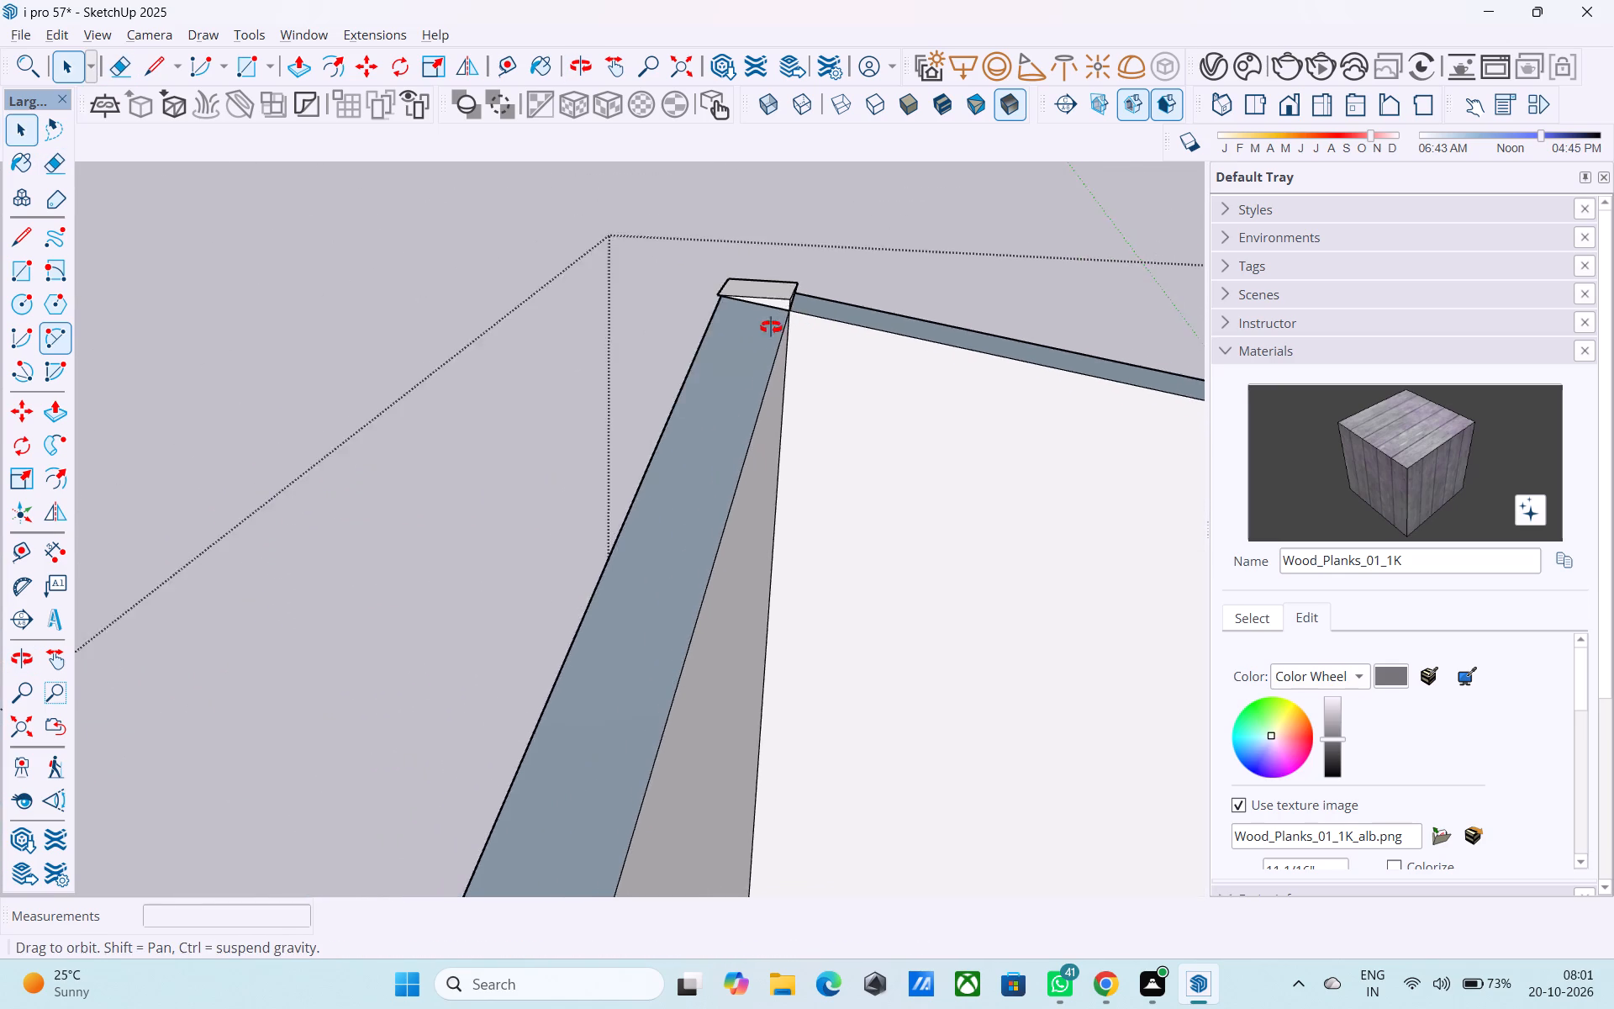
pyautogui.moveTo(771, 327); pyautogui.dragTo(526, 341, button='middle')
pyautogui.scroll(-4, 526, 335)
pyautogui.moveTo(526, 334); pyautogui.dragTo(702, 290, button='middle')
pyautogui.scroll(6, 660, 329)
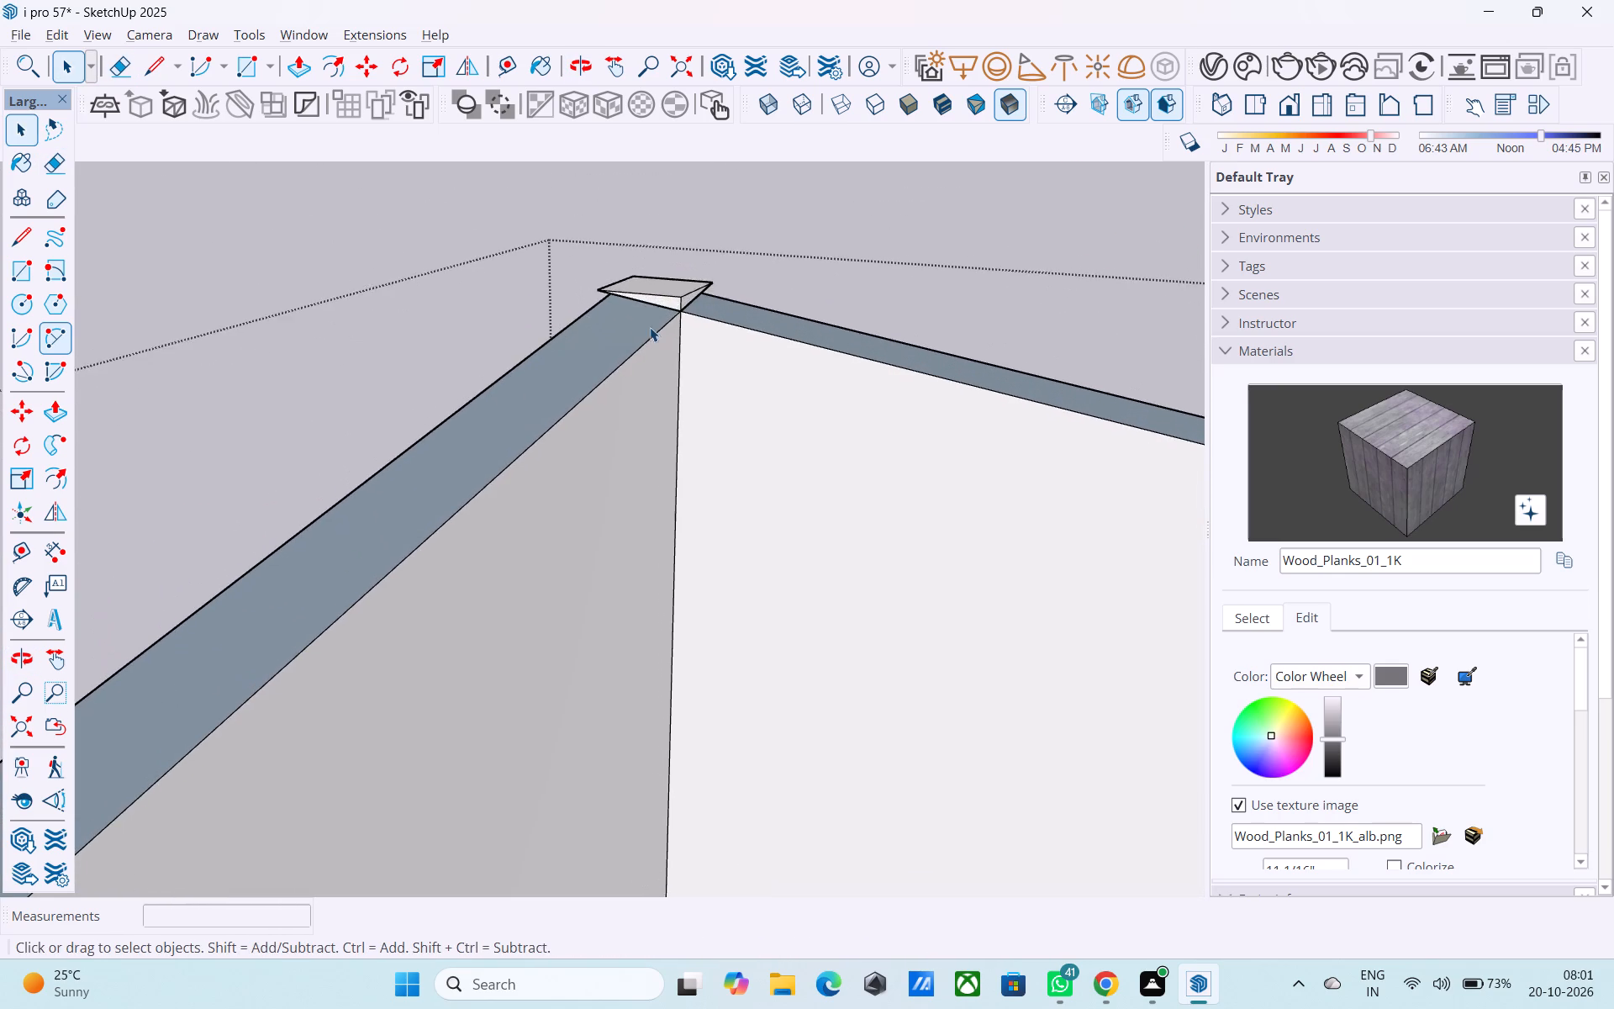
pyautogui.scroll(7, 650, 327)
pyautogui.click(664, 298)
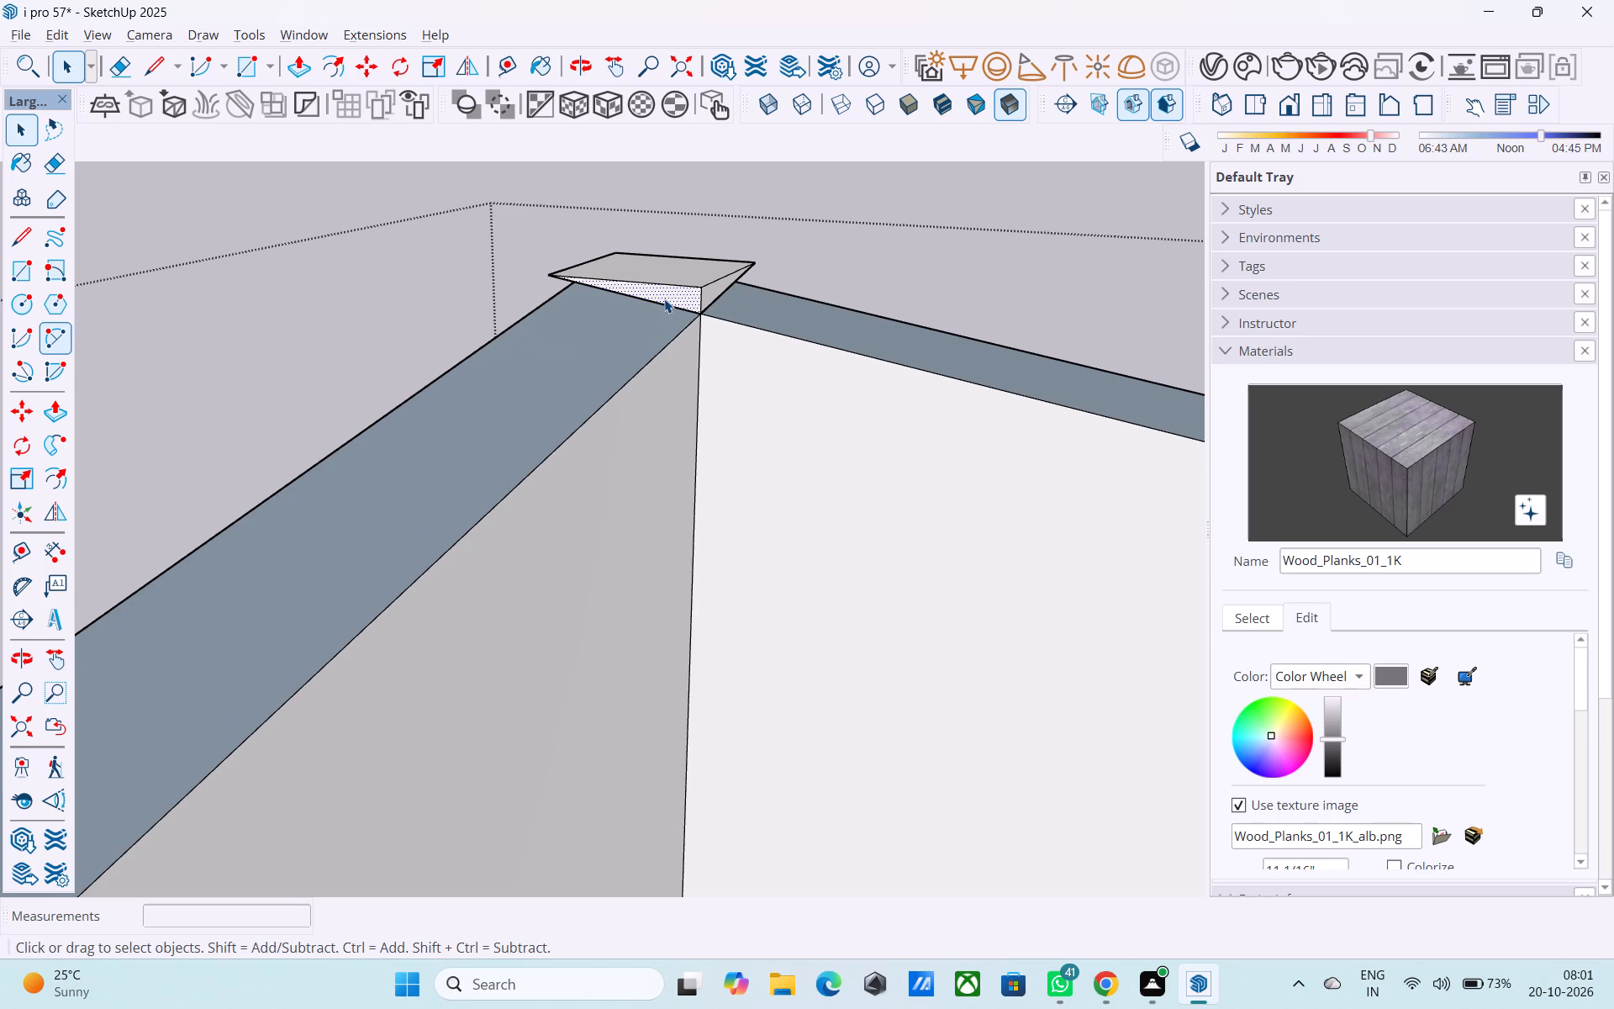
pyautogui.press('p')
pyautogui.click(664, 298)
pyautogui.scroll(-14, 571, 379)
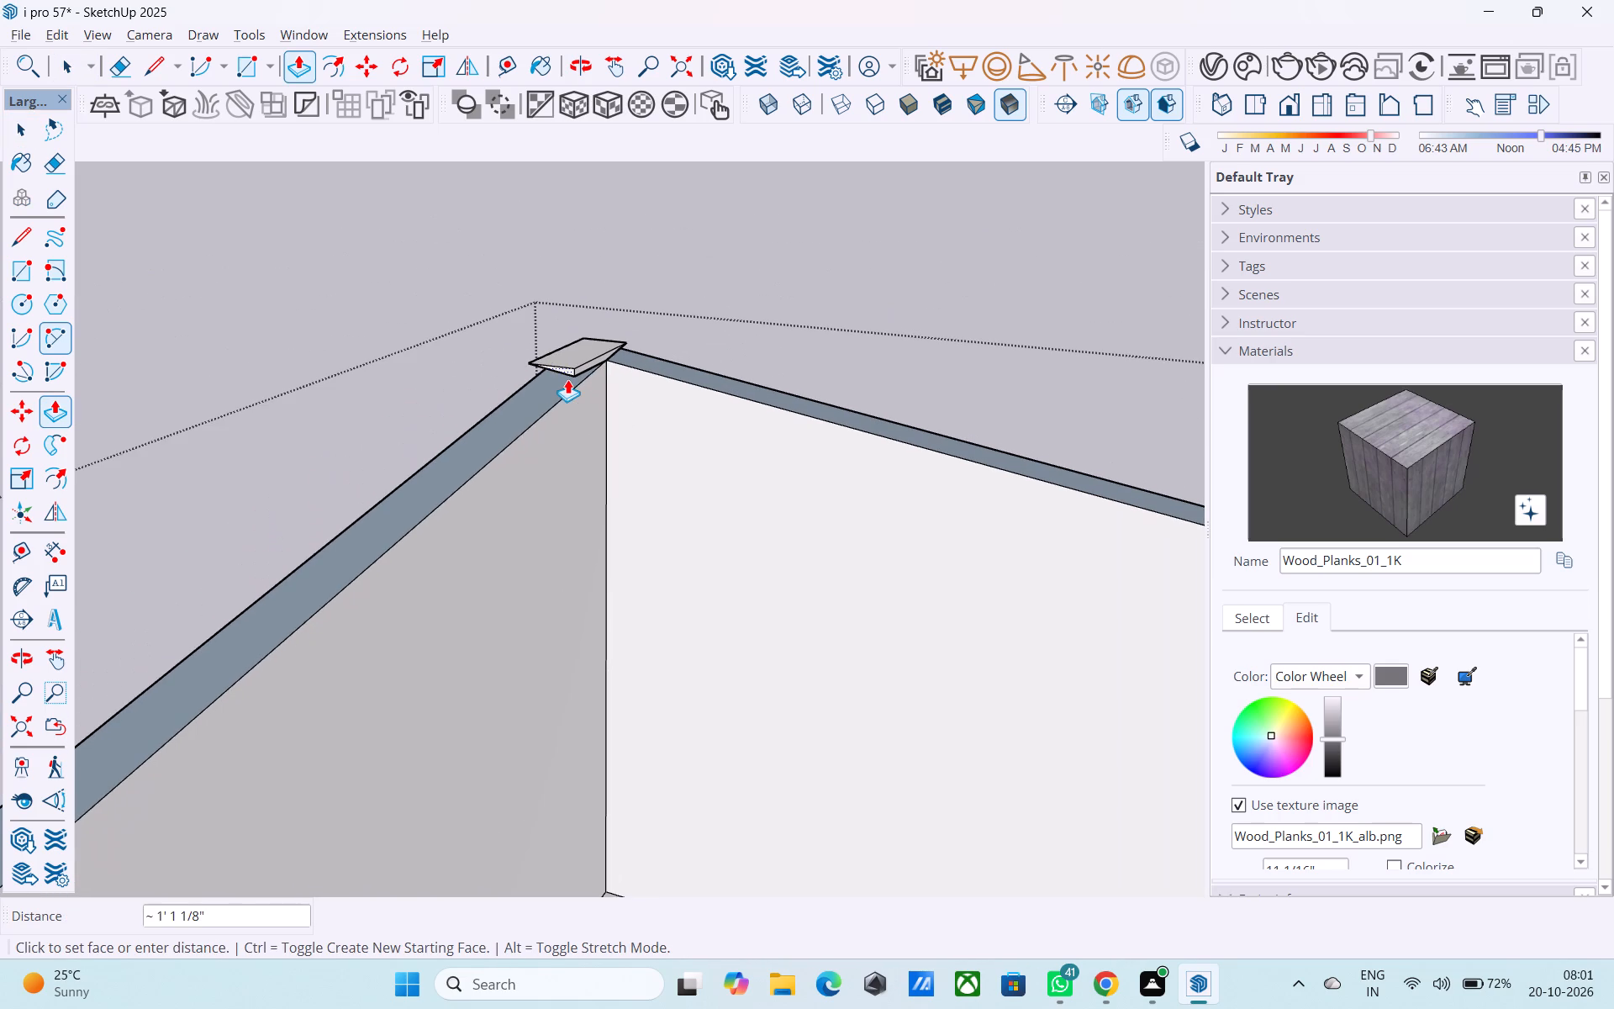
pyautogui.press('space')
# Examine the corner cap, the sloping wing tops and the outer wall faces from several sides.
pyautogui.moveTo(566, 382); pyautogui.dragTo(984, 310, button='middle')
pyautogui.scroll(7, 746, 258)
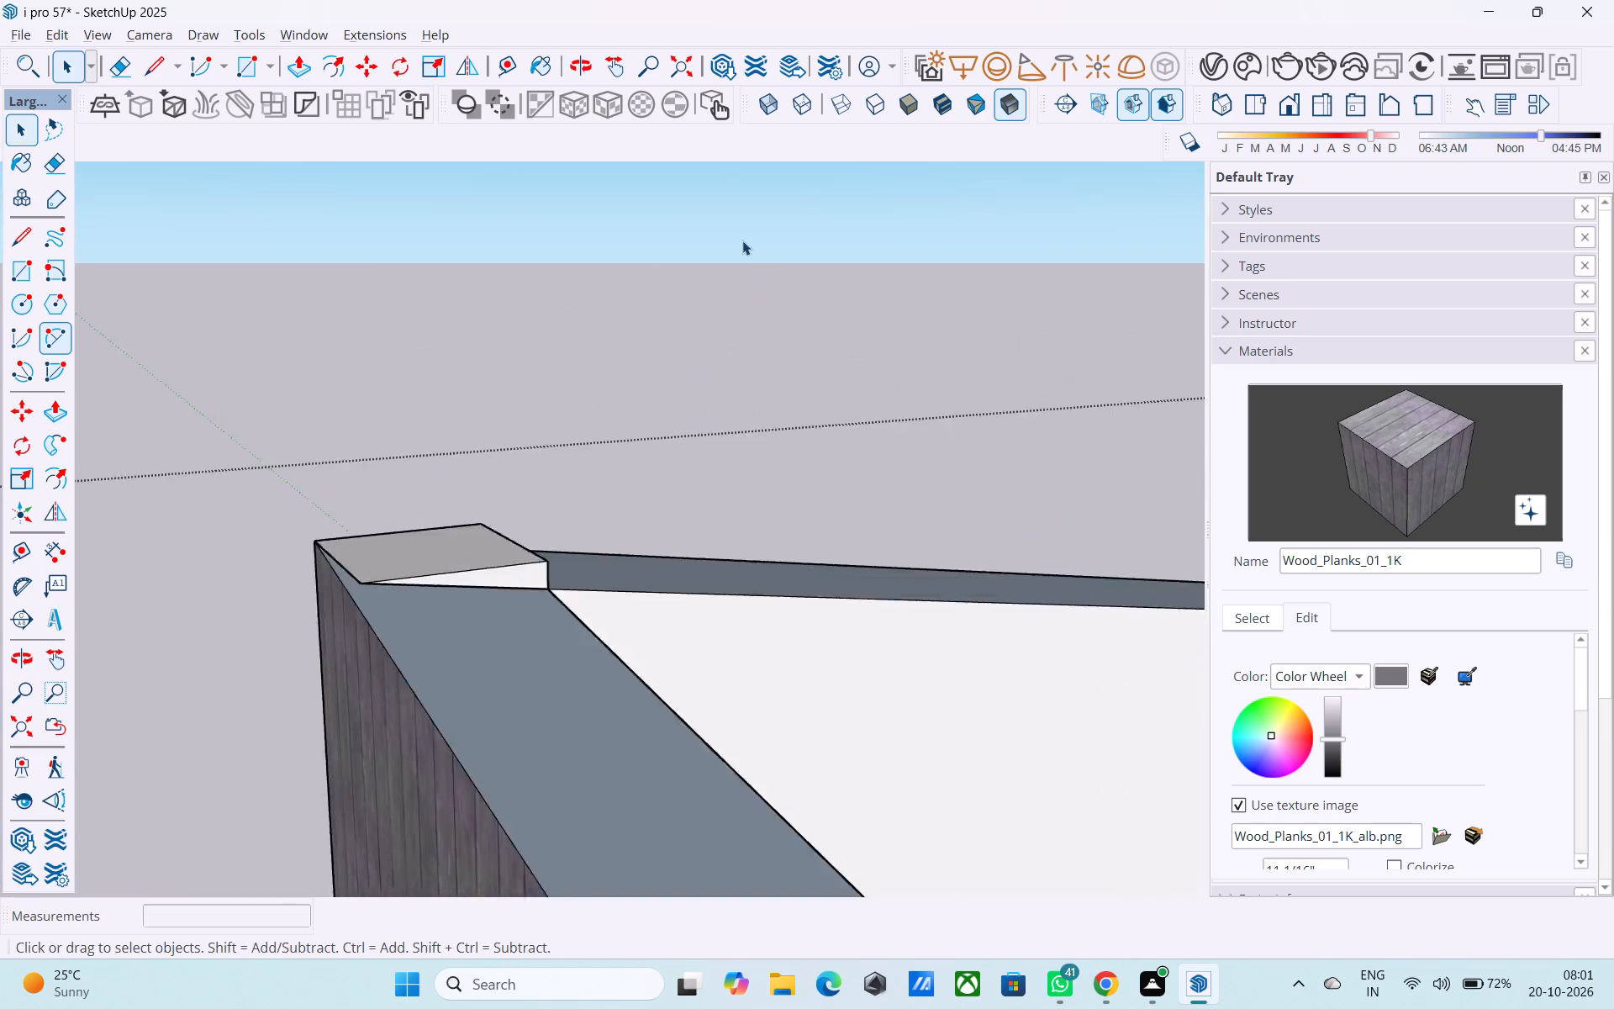
pyautogui.scroll(3, 742, 240)
pyautogui.scroll(-6, 731, 195)
pyautogui.moveTo(667, 250); pyautogui.dragTo(606, 244, button='middle')
pyautogui.scroll(2, 588, 267)
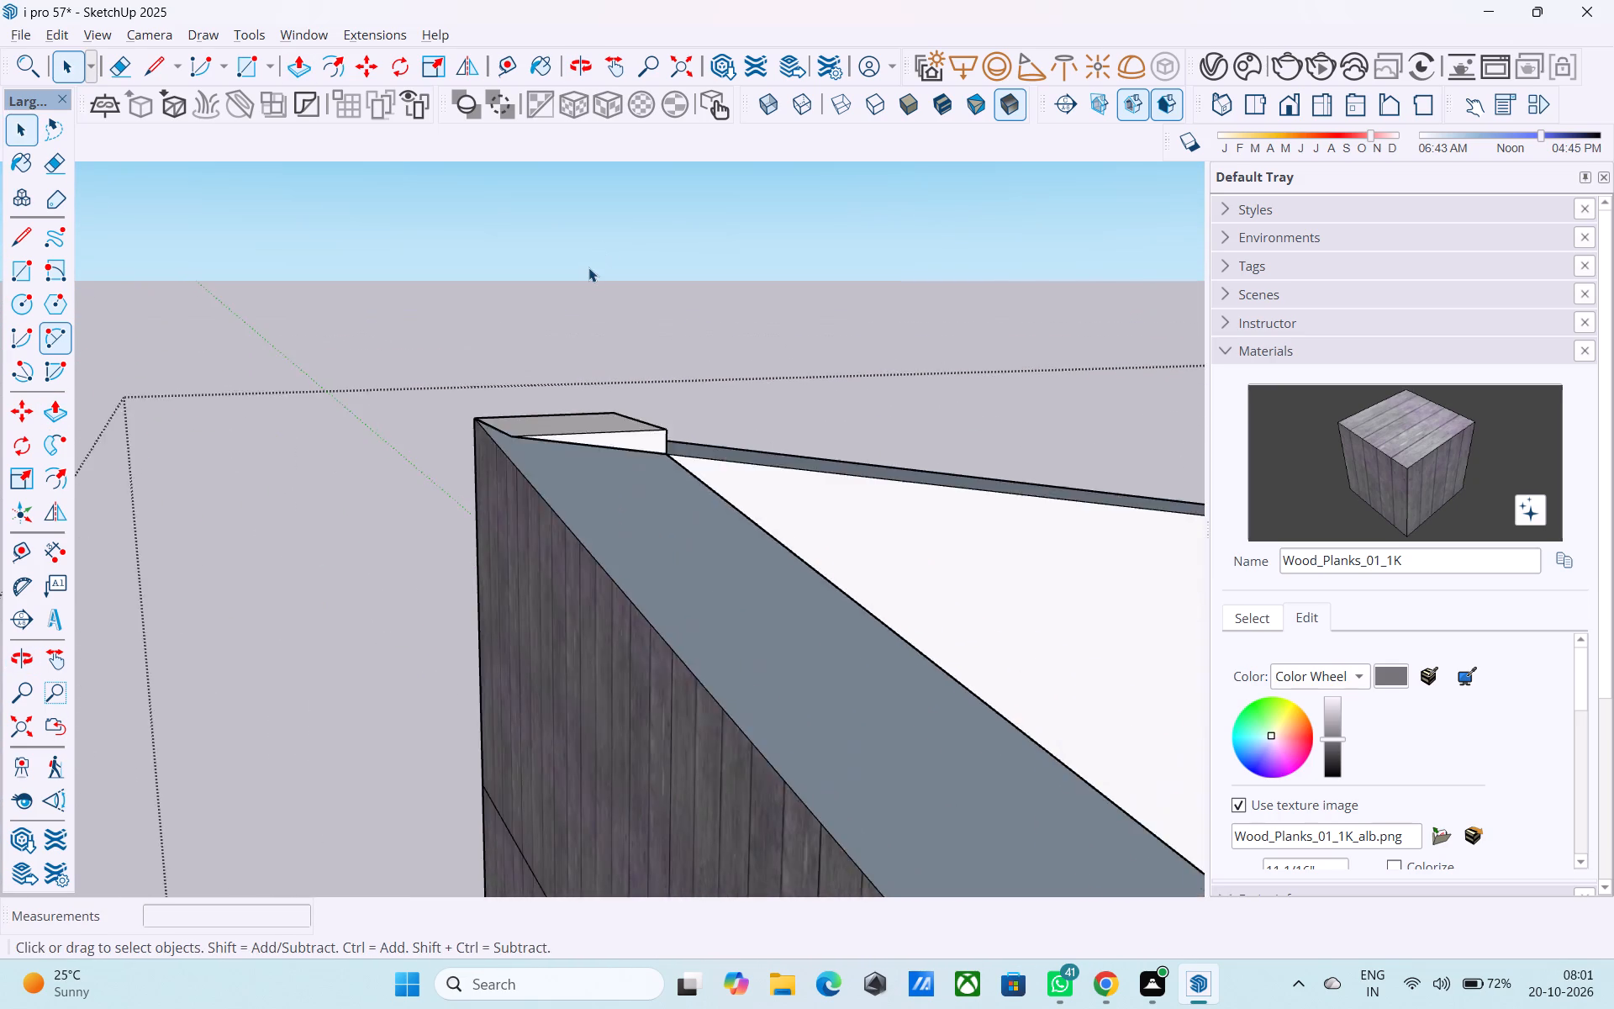
pyautogui.scroll(6, 588, 267)
pyautogui.scroll(-3, 565, 277)
pyautogui.moveTo(565, 276); pyautogui.dragTo(200, 253, button='middle')
pyautogui.moveTo(287, 322); pyautogui.dragTo(103, 301, button='middle')
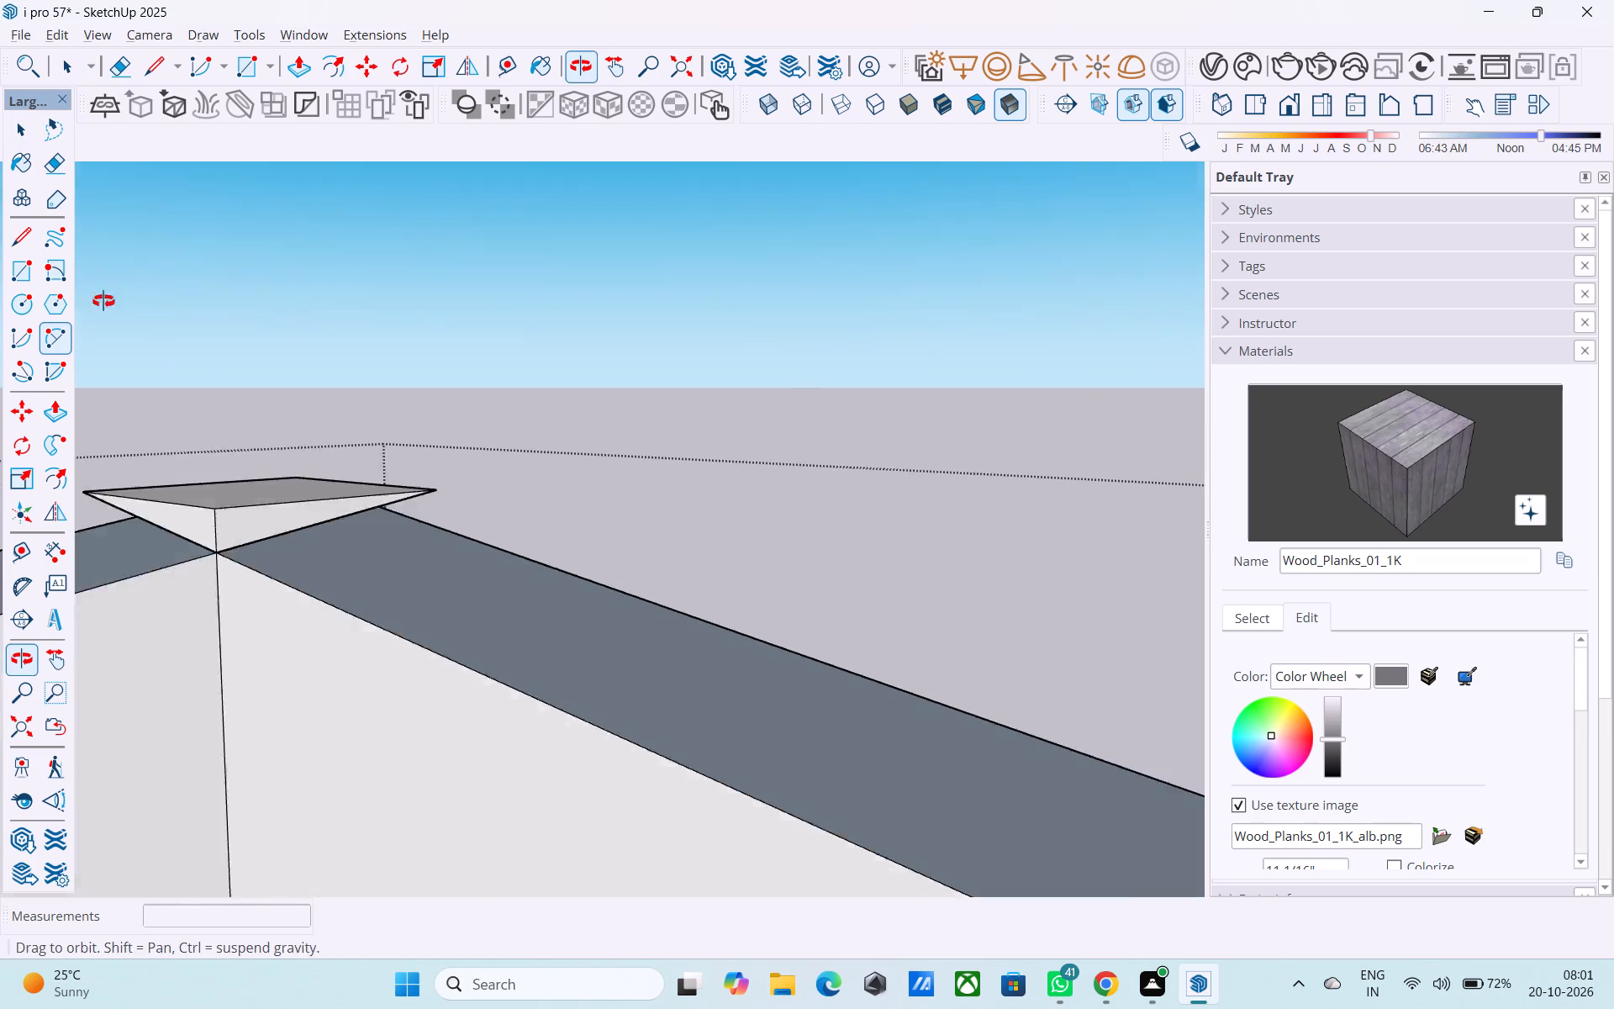
pyautogui.moveTo(103, 301); pyautogui.dragTo(79, 300, button='middle')
pyautogui.scroll(-5, 448, 256)
pyautogui.moveTo(699, 268); pyautogui.dragTo(225, 388, button='middle')
pyautogui.scroll(-4, 408, 337)
pyautogui.moveTo(562, 353); pyautogui.dragTo(409, 353, button='middle')
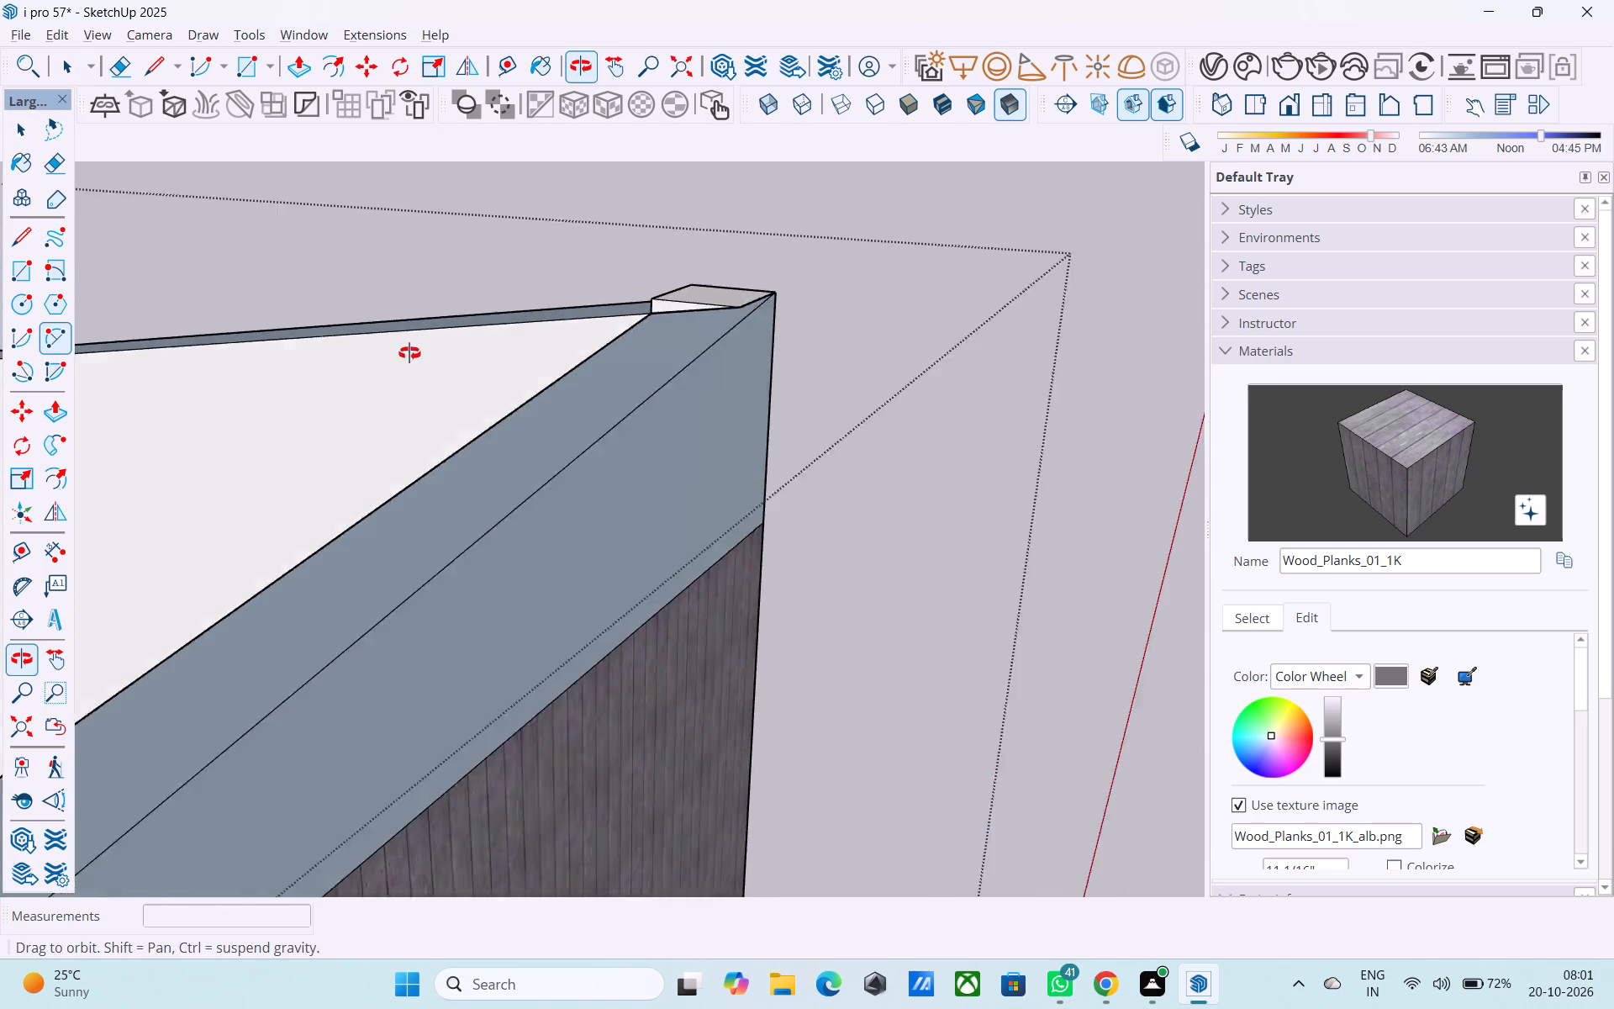
pyautogui.moveTo(409, 353); pyautogui.dragTo(115, 358, button='middle')
pyautogui.scroll(4, 402, 318)
pyautogui.moveTo(621, 293); pyautogui.dragTo(354, 335, button='middle')
pyautogui.moveTo(399, 388); pyautogui.dragTo(397, 369, button='middle')
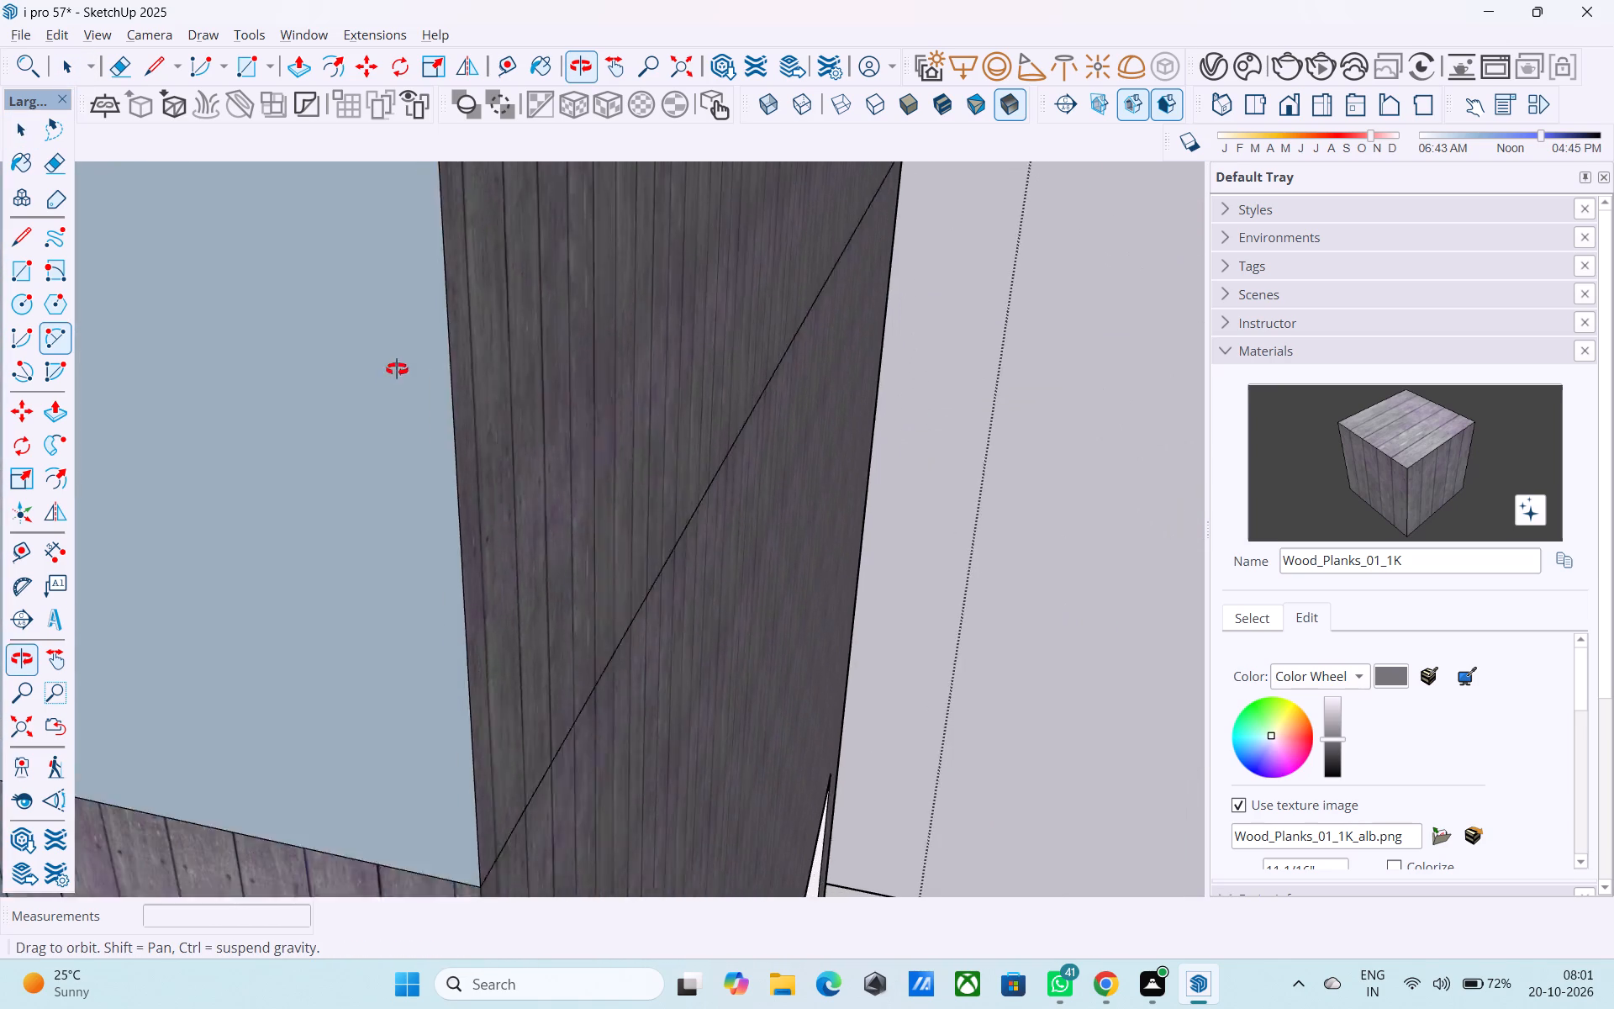
pyautogui.moveTo(397, 369); pyautogui.dragTo(409, 379, button='middle')
# Reverse the blue triangular face above the wood-plank wall on the parapet's outer side.
pyautogui.scroll(-2, 402, 368)
pyautogui.scroll(1, 402, 368)
pyautogui.scroll(-11, 402, 368)
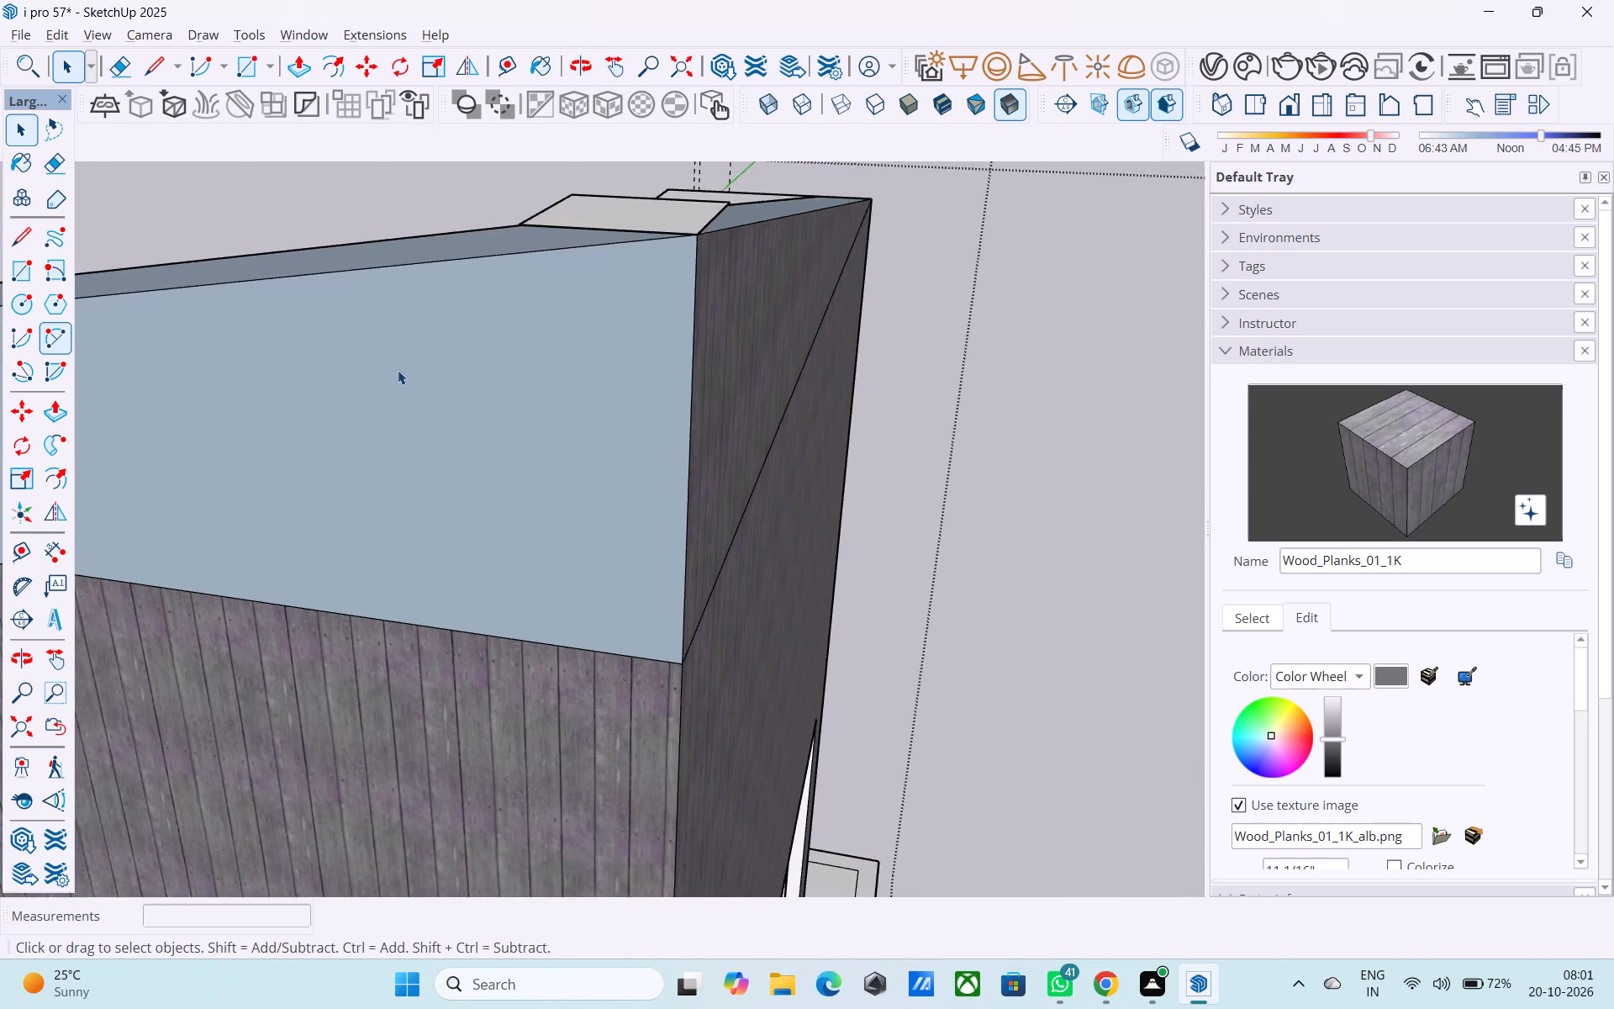
pyautogui.scroll(-3, 894, 441)
pyautogui.click(719, 431)
pyautogui.rightClick(718, 431)
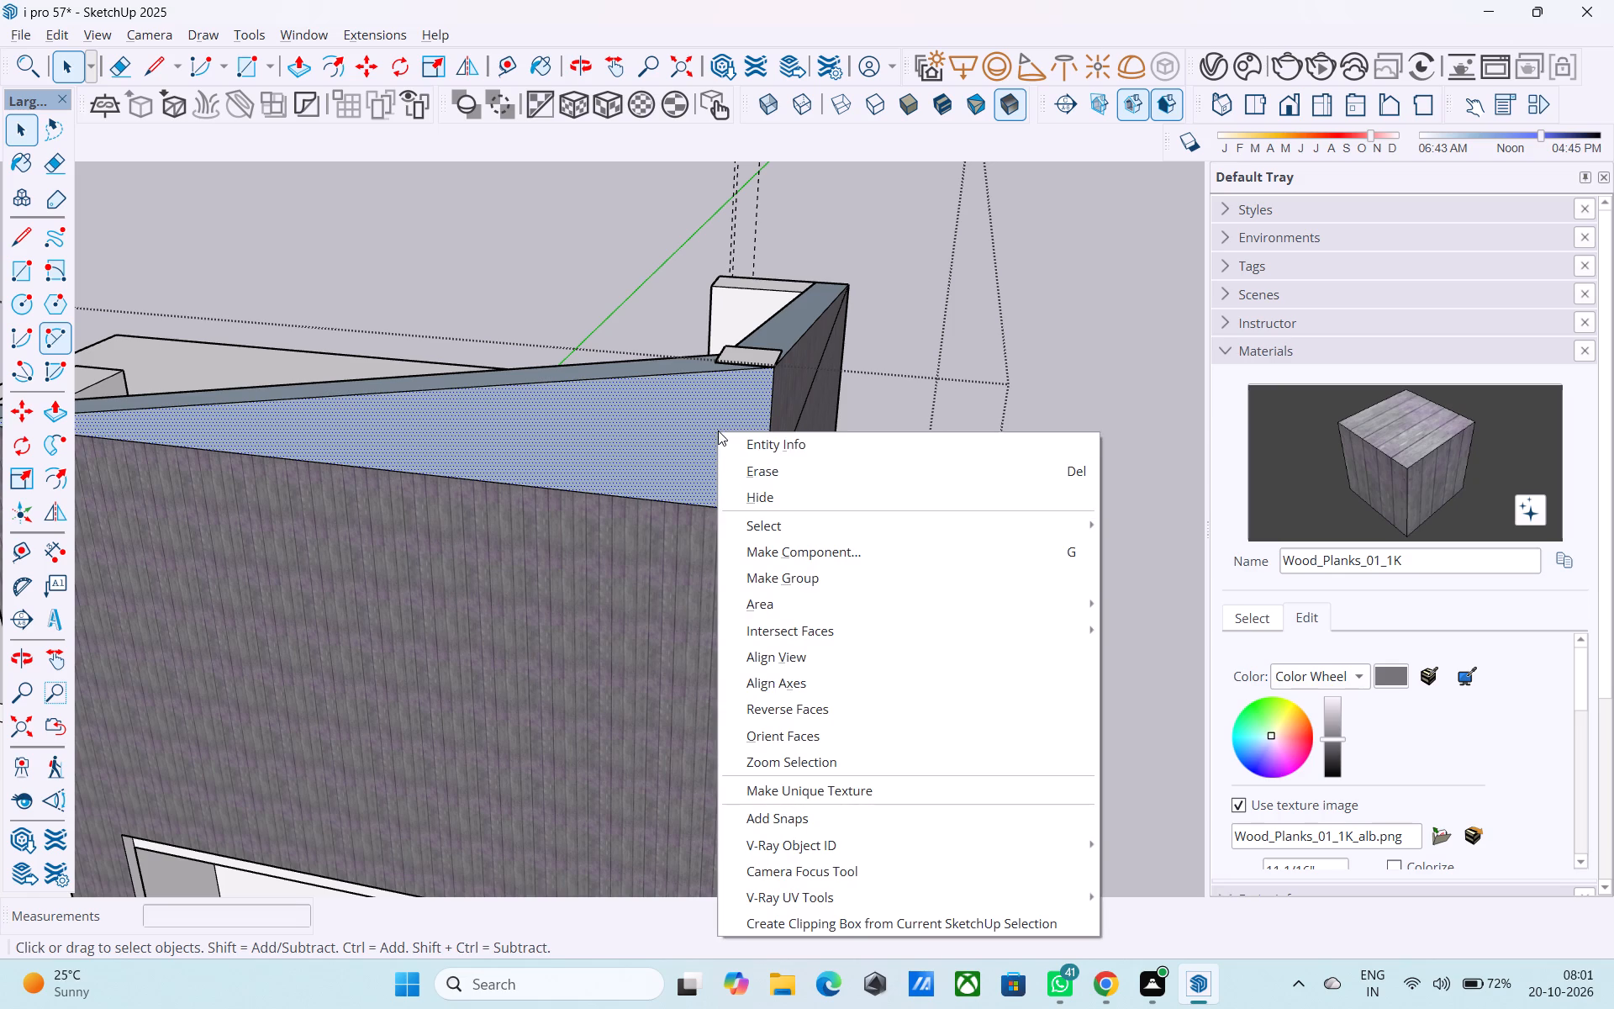
pyautogui.click(807, 705)
# Erase the diagonal edges dividing the upper triangles from the wood-plank walls on both outer sides of the corner.
pyautogui.moveTo(742, 527); pyautogui.dragTo(709, 526, button='middle')
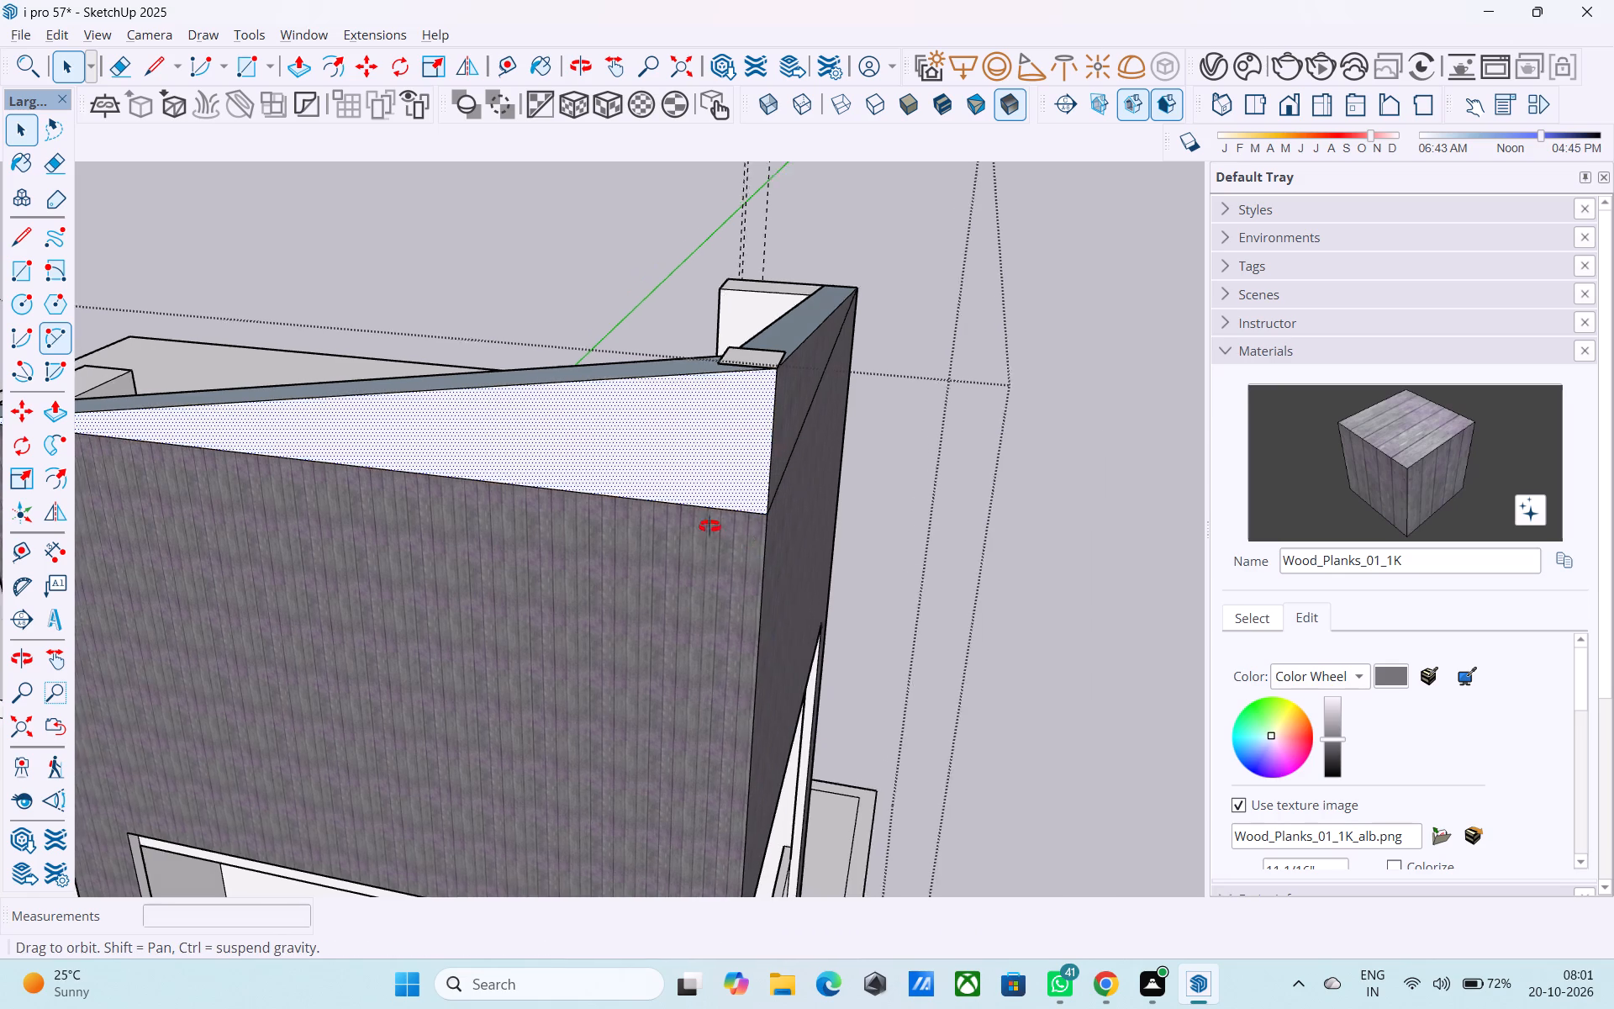
pyautogui.moveTo(709, 526); pyautogui.dragTo(440, 487, button='middle')
pyautogui.scroll(1, 411, 478)
pyautogui.scroll(-7, 381, 470)
pyautogui.scroll(8, 604, 505)
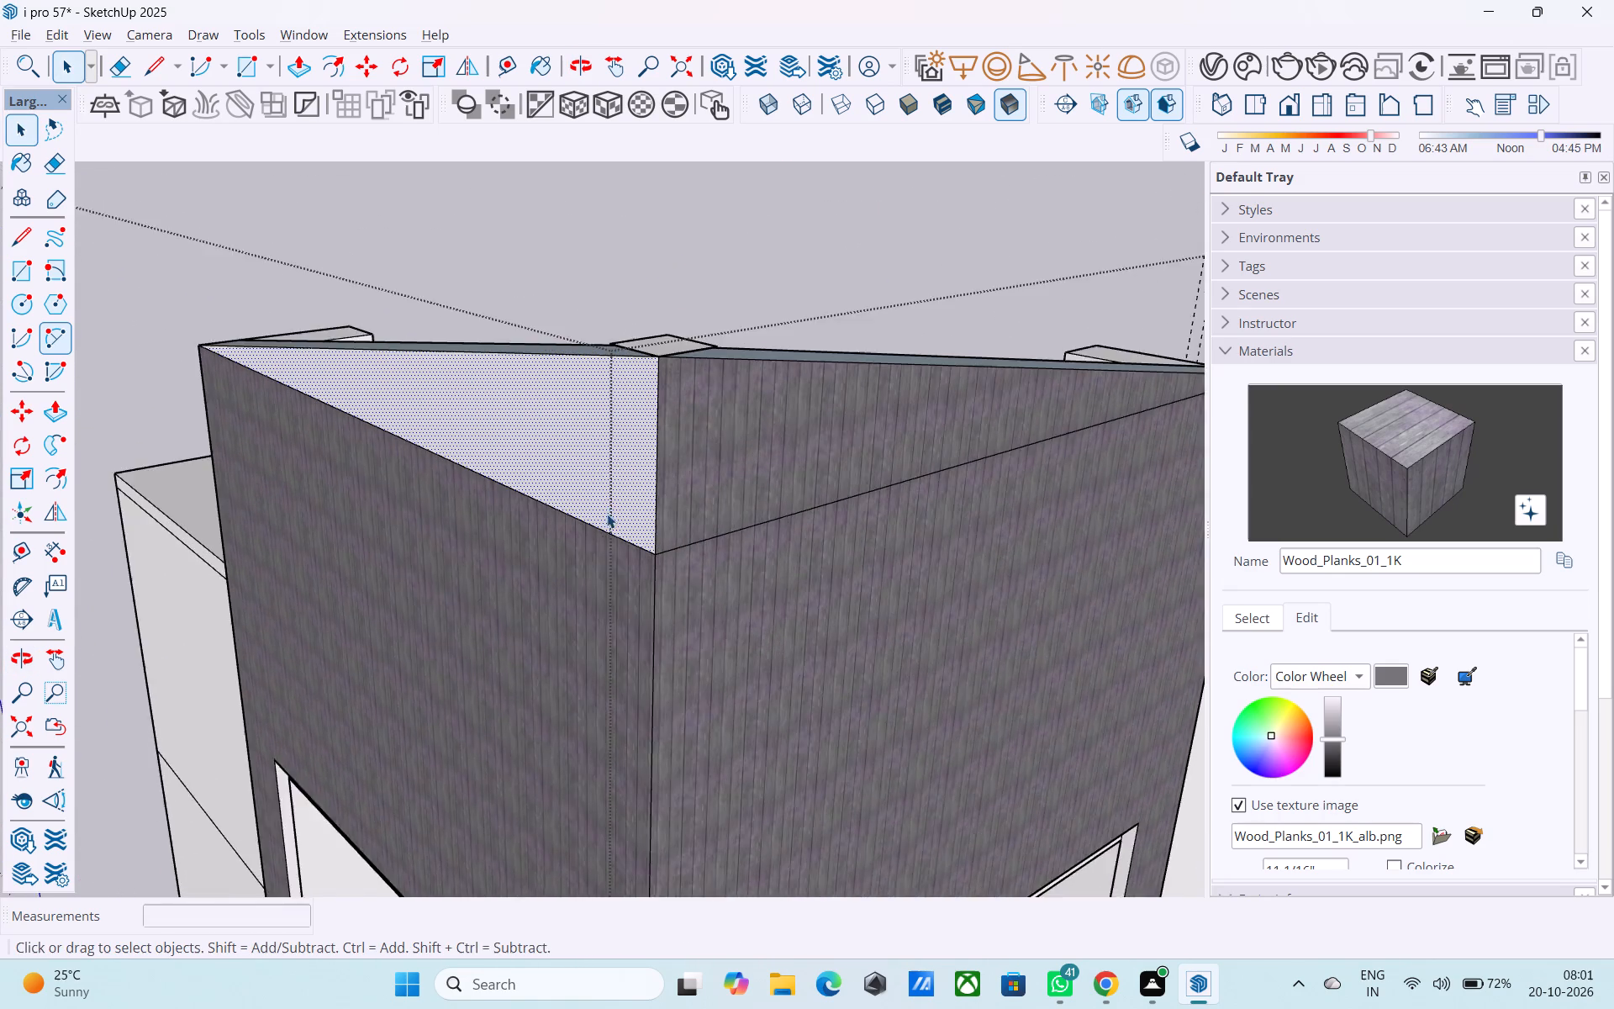
pyautogui.scroll(7, 607, 514)
pyautogui.press('e')
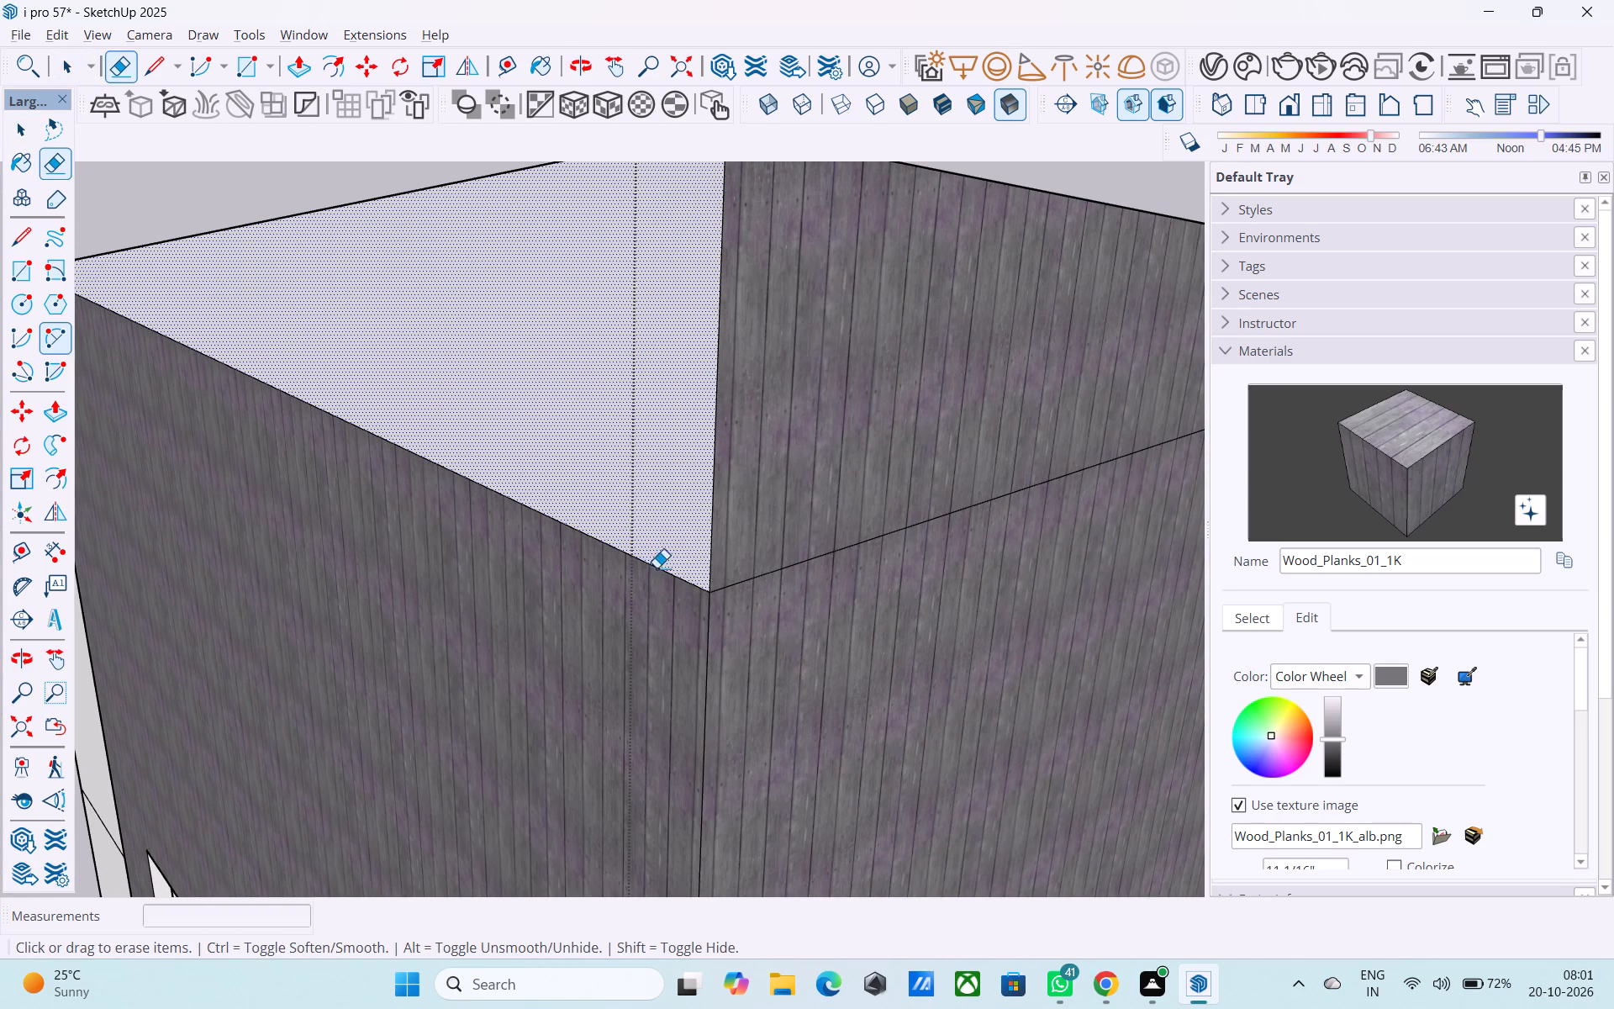
pyautogui.click(657, 568)
pyautogui.moveTo(628, 552); pyautogui.dragTo(610, 547)
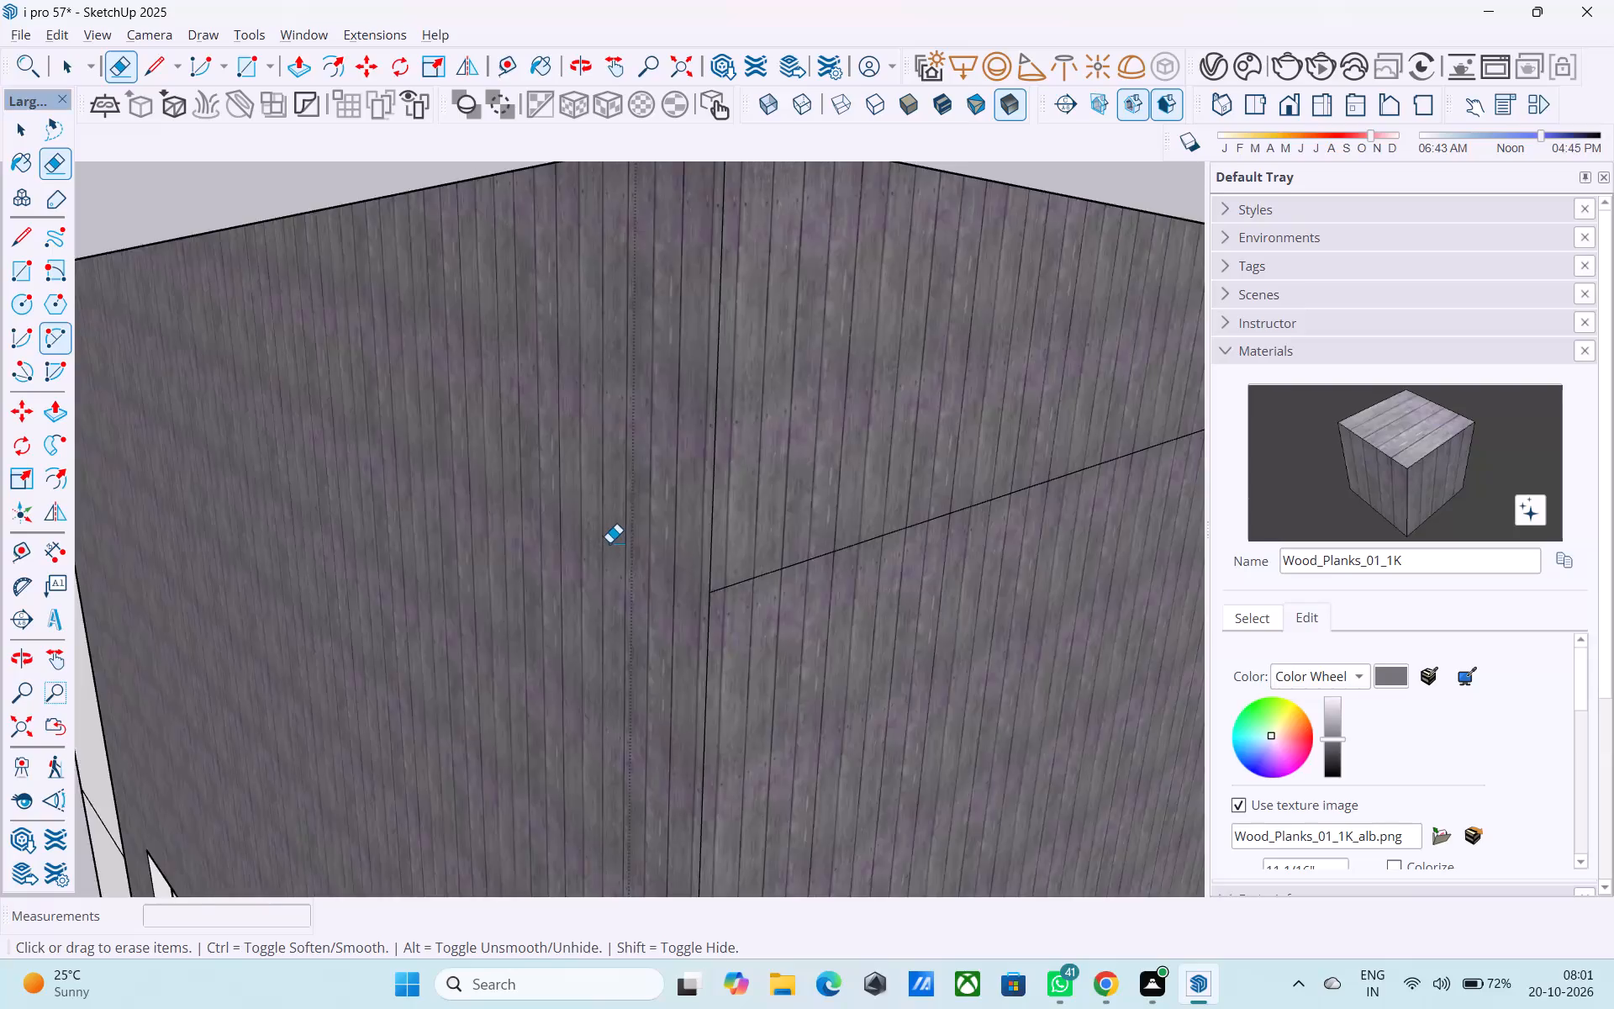
pyautogui.scroll(-8, 609, 541)
pyautogui.moveTo(771, 562); pyautogui.dragTo(767, 528)
pyautogui.scroll(-2, 758, 526)
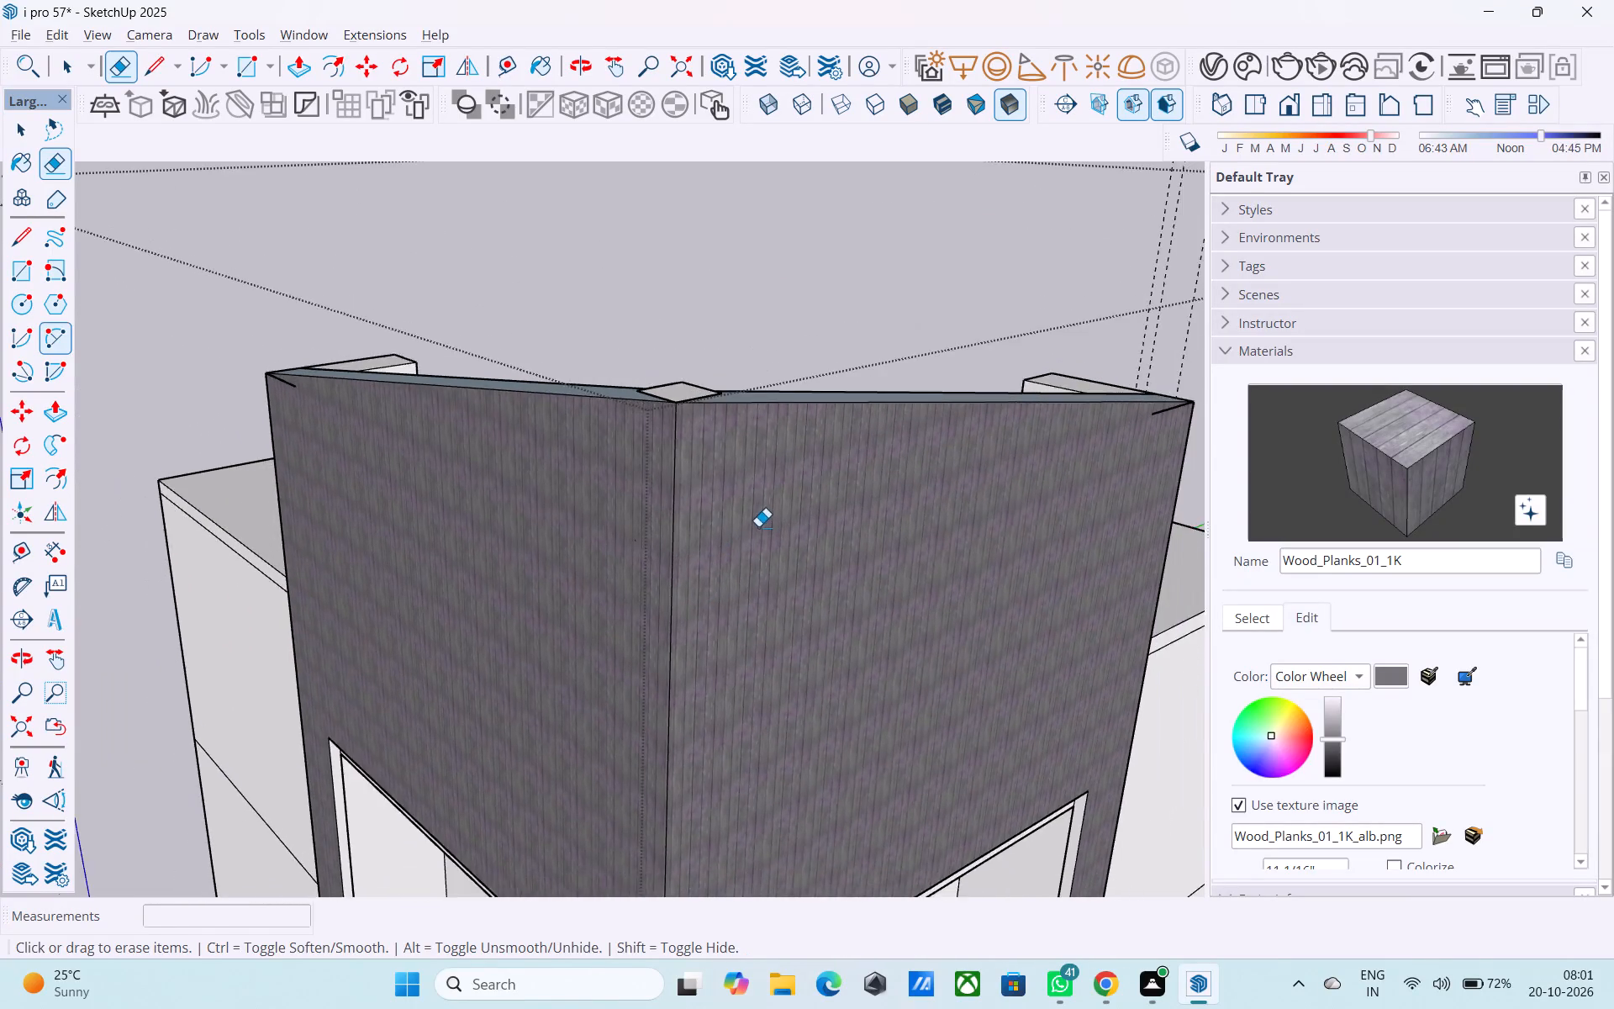
# Reverse the blue top faces of both parapet wings beside the corner cap.
pyautogui.moveTo(758, 526); pyautogui.dragTo(741, 735, button='middle')
pyautogui.scroll(-5, 688, 679)
pyautogui.scroll(7, 775, 441)
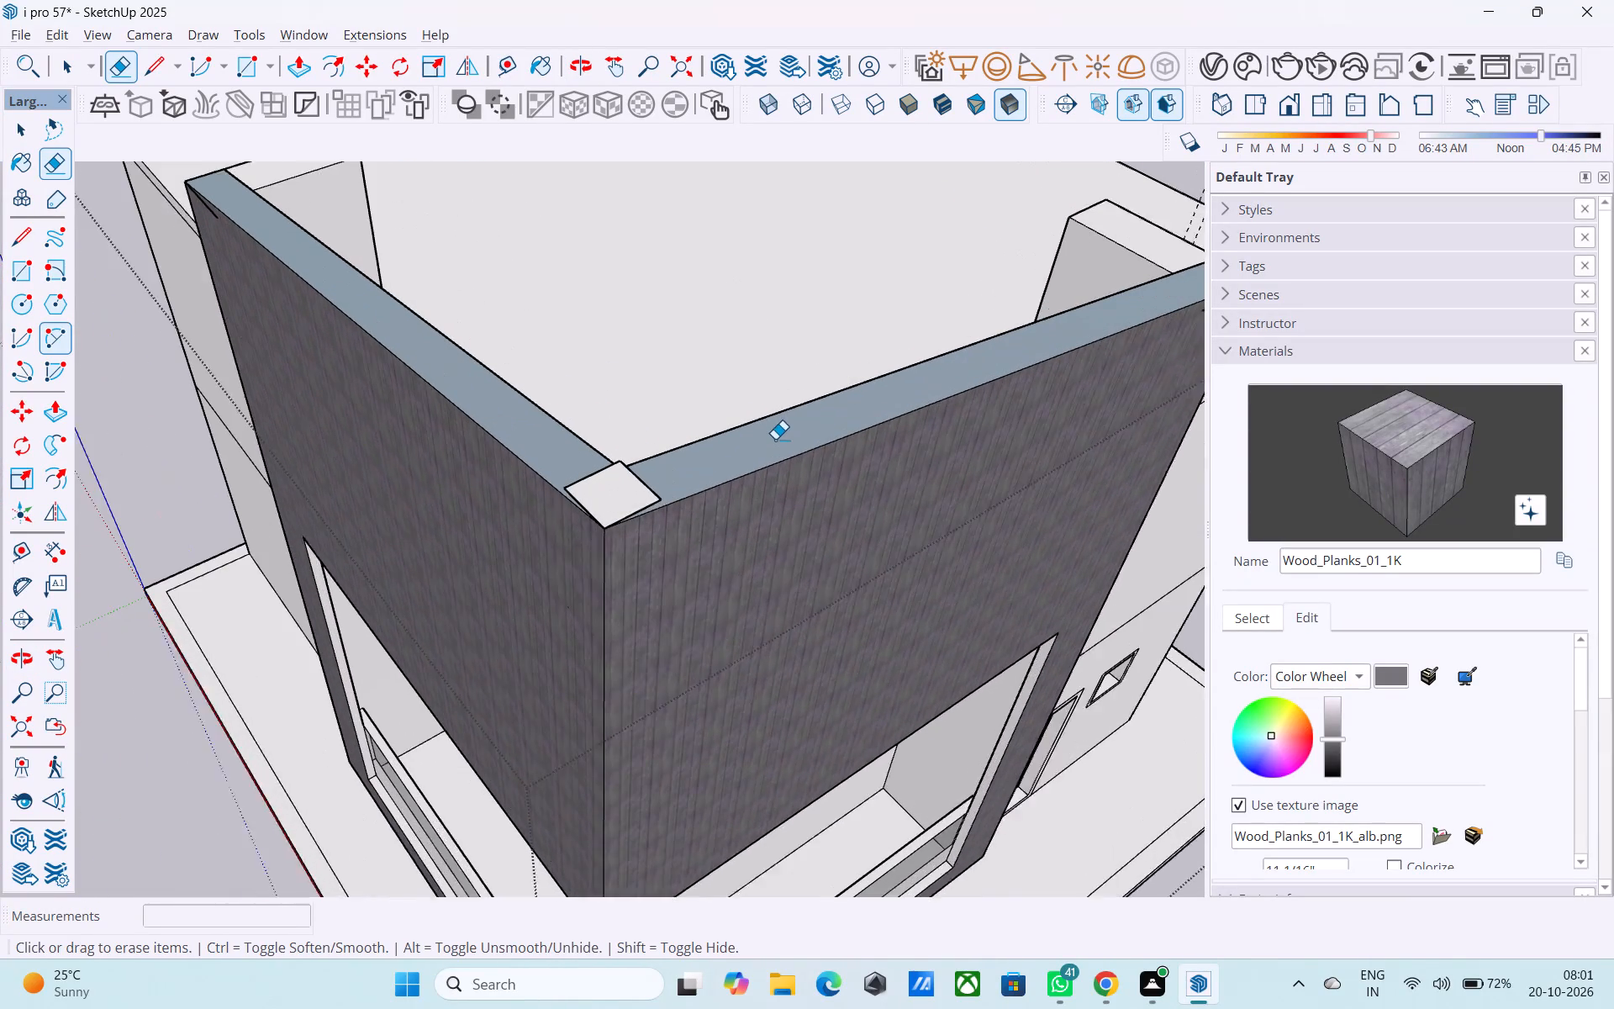
pyautogui.press('space')
pyautogui.click(774, 443)
pyautogui.rightClick(774, 442)
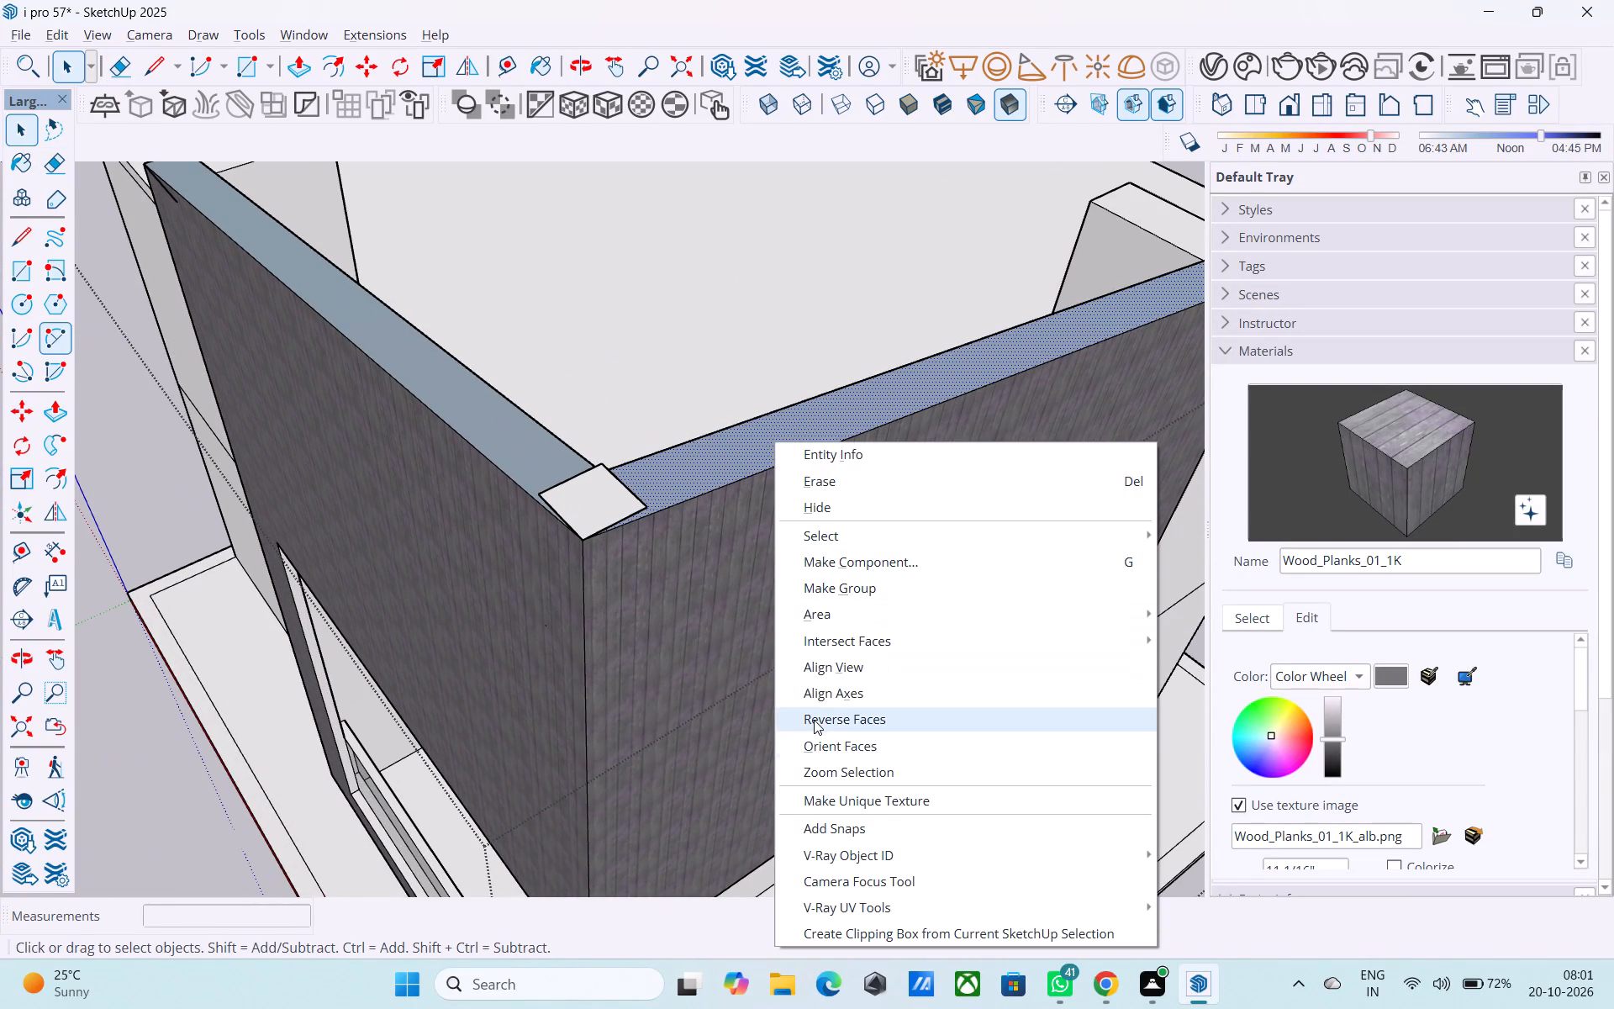
pyautogui.click(814, 719)
pyautogui.click(546, 462)
pyautogui.rightClick(546, 462)
pyautogui.click(583, 731)
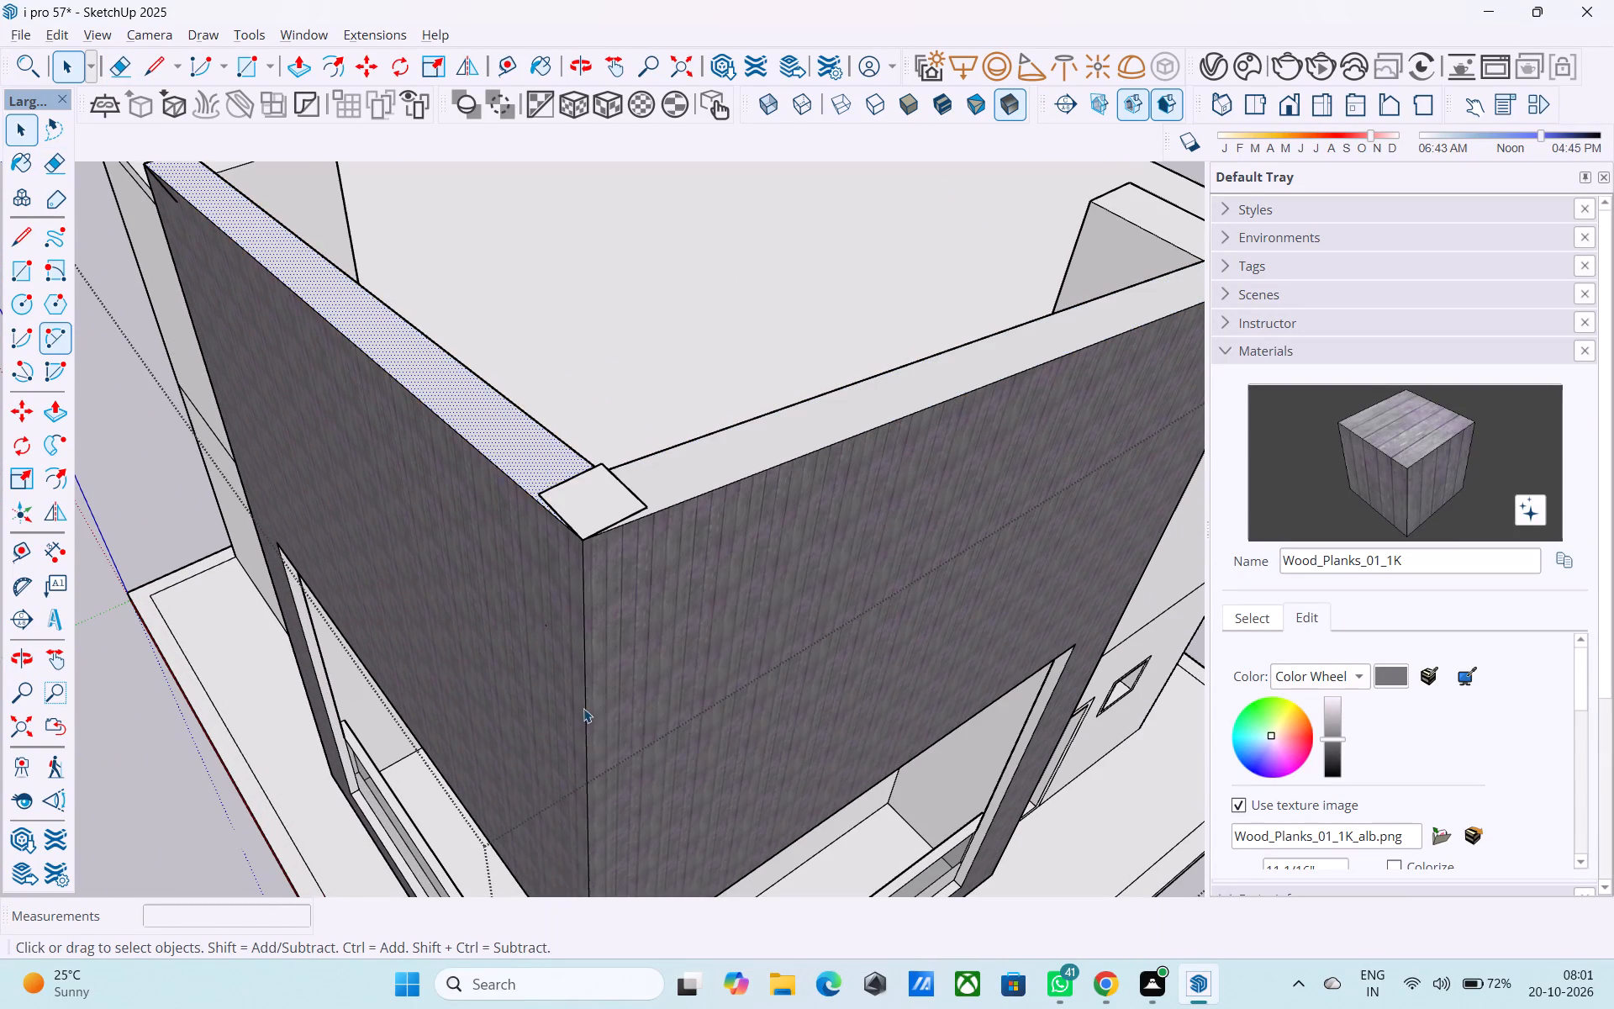
# Examine the whole corner volume, the parapet wing tops and the corner cap from above.
pyautogui.moveTo(538, 484); pyautogui.dragTo(604, 400, button='middle')
pyautogui.scroll(1, 604, 395)
pyautogui.scroll(-6, 601, 363)
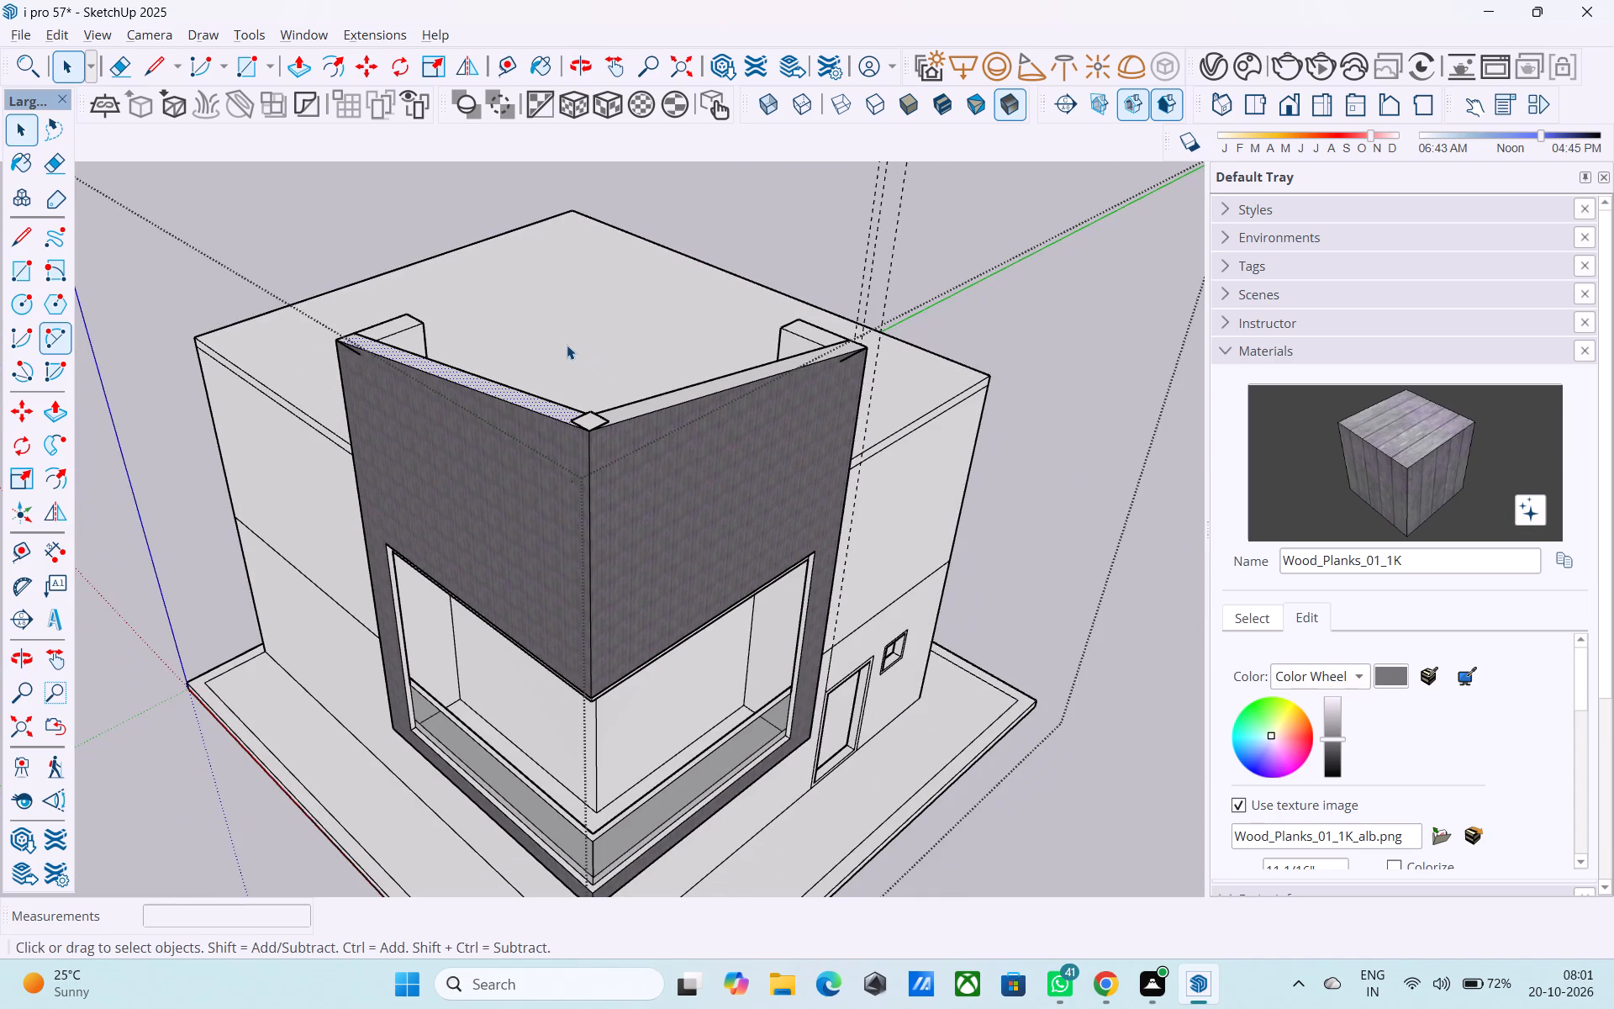
pyautogui.moveTo(567, 345); pyautogui.dragTo(282, 383, button='middle')
pyautogui.moveTo(389, 392); pyautogui.dragTo(622, 362, button='middle')
pyautogui.scroll(1, 614, 364)
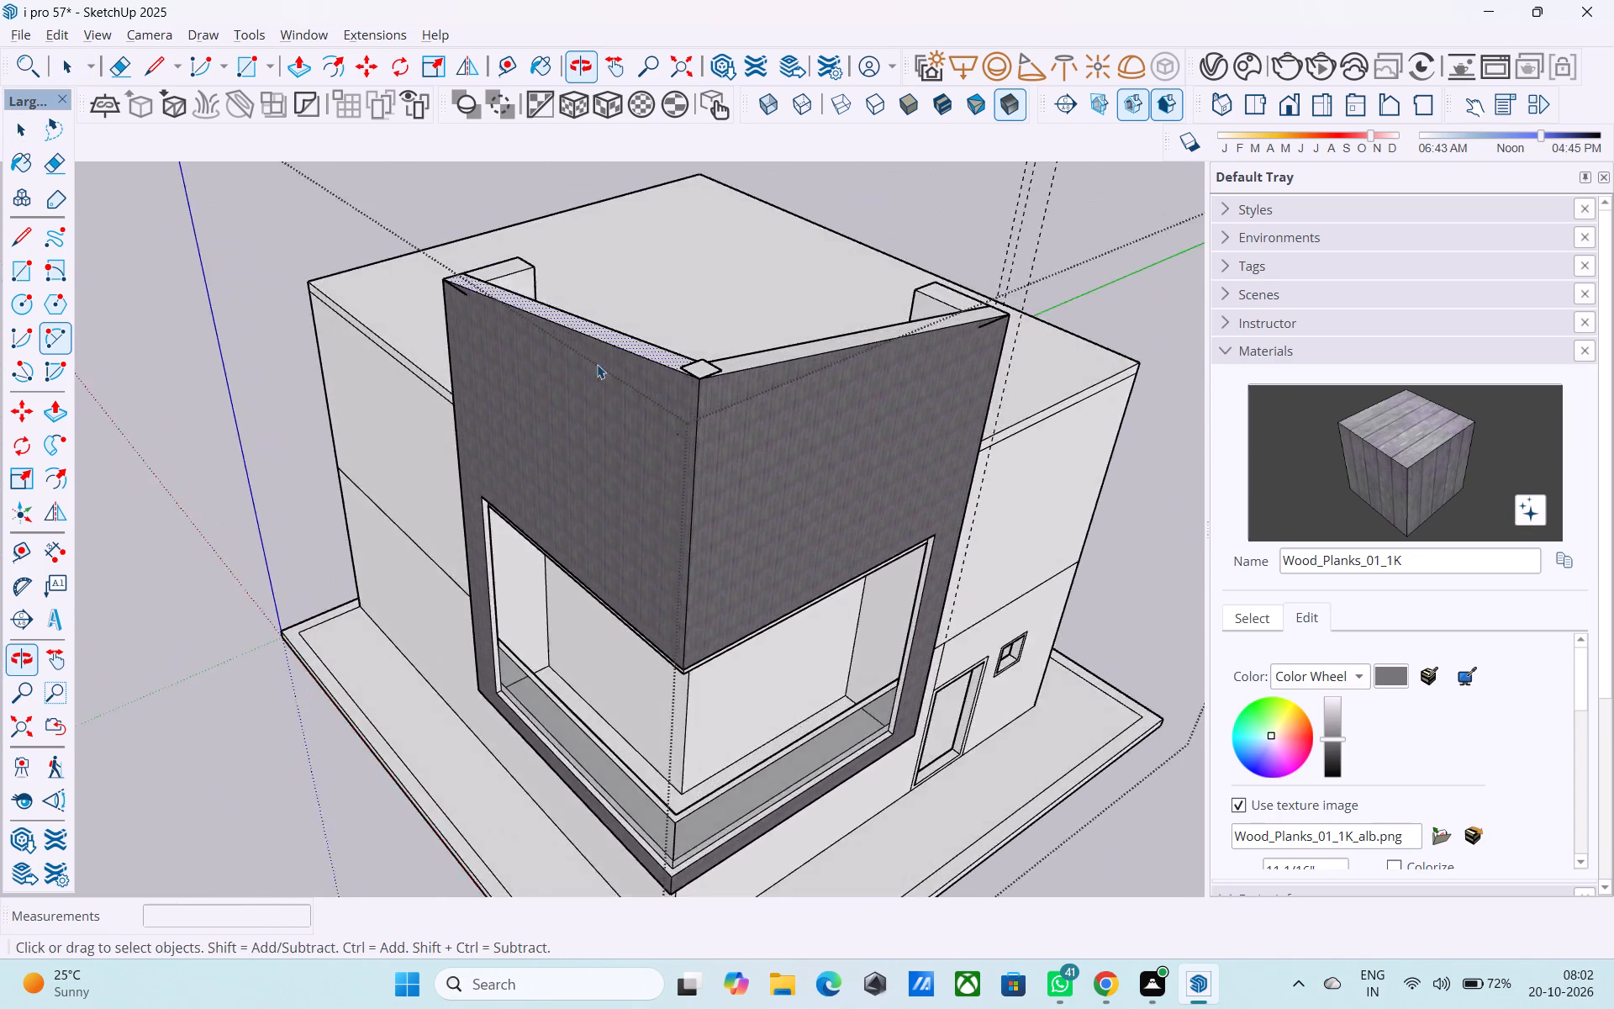
pyautogui.scroll(-5, 523, 354)
pyautogui.moveTo(670, 318); pyautogui.dragTo(491, 503, button='middle')
pyautogui.scroll(6, 503, 564)
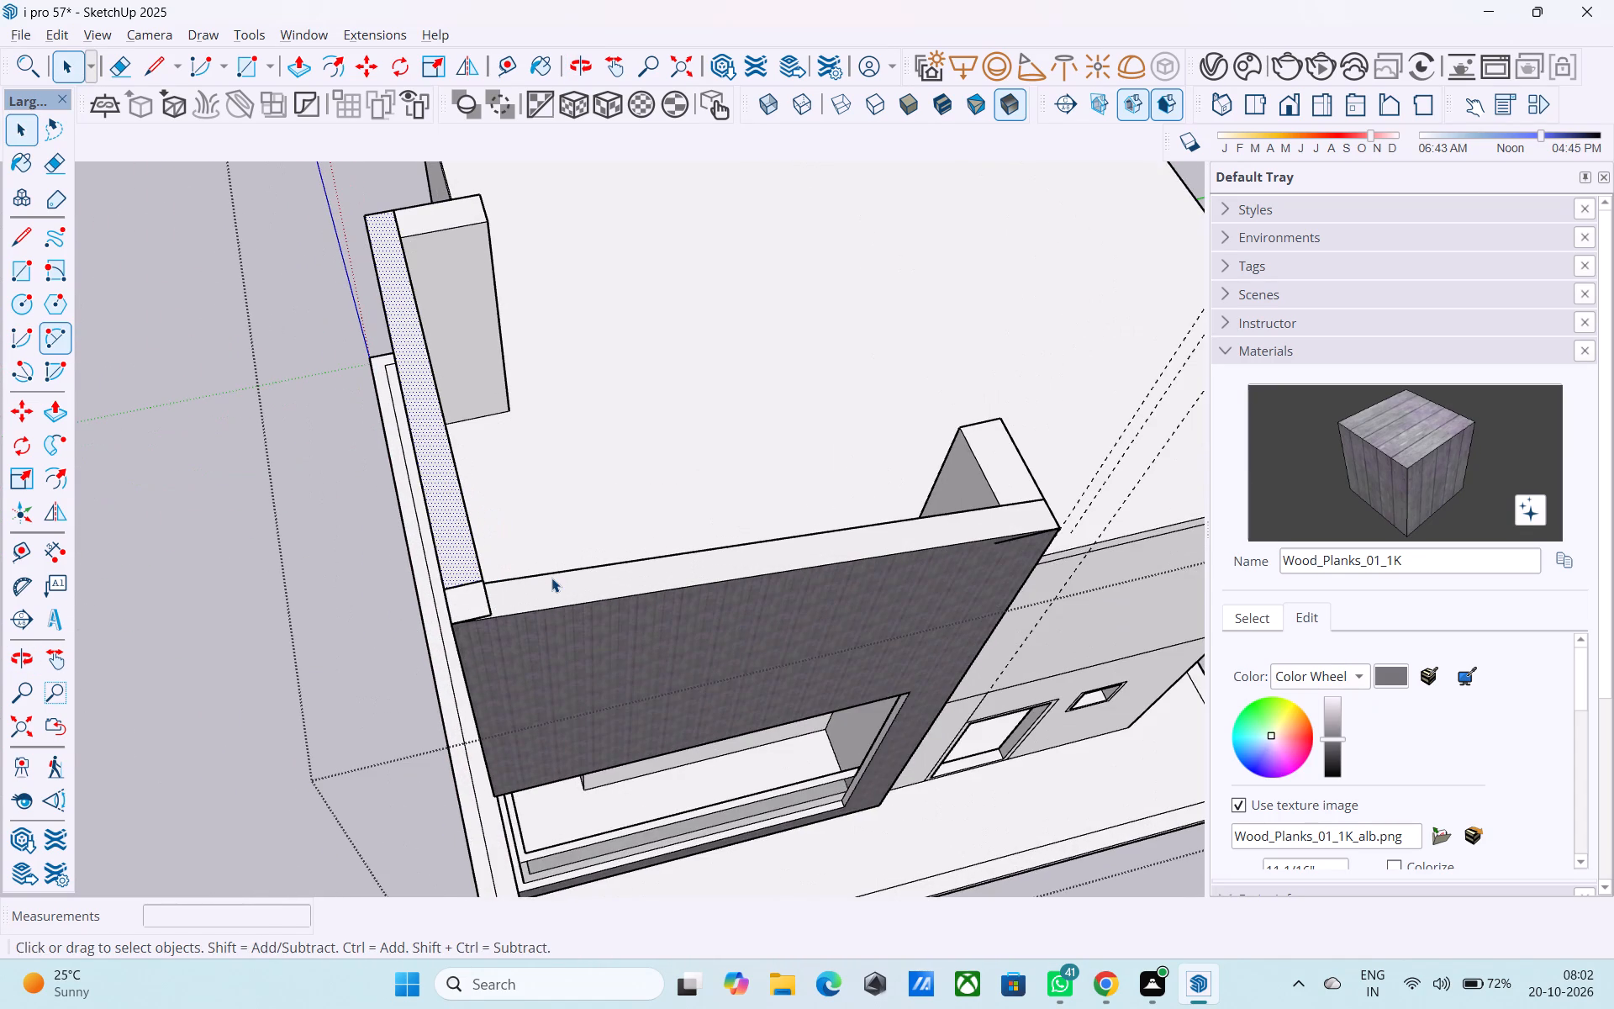
pyautogui.scroll(9, 511, 614)
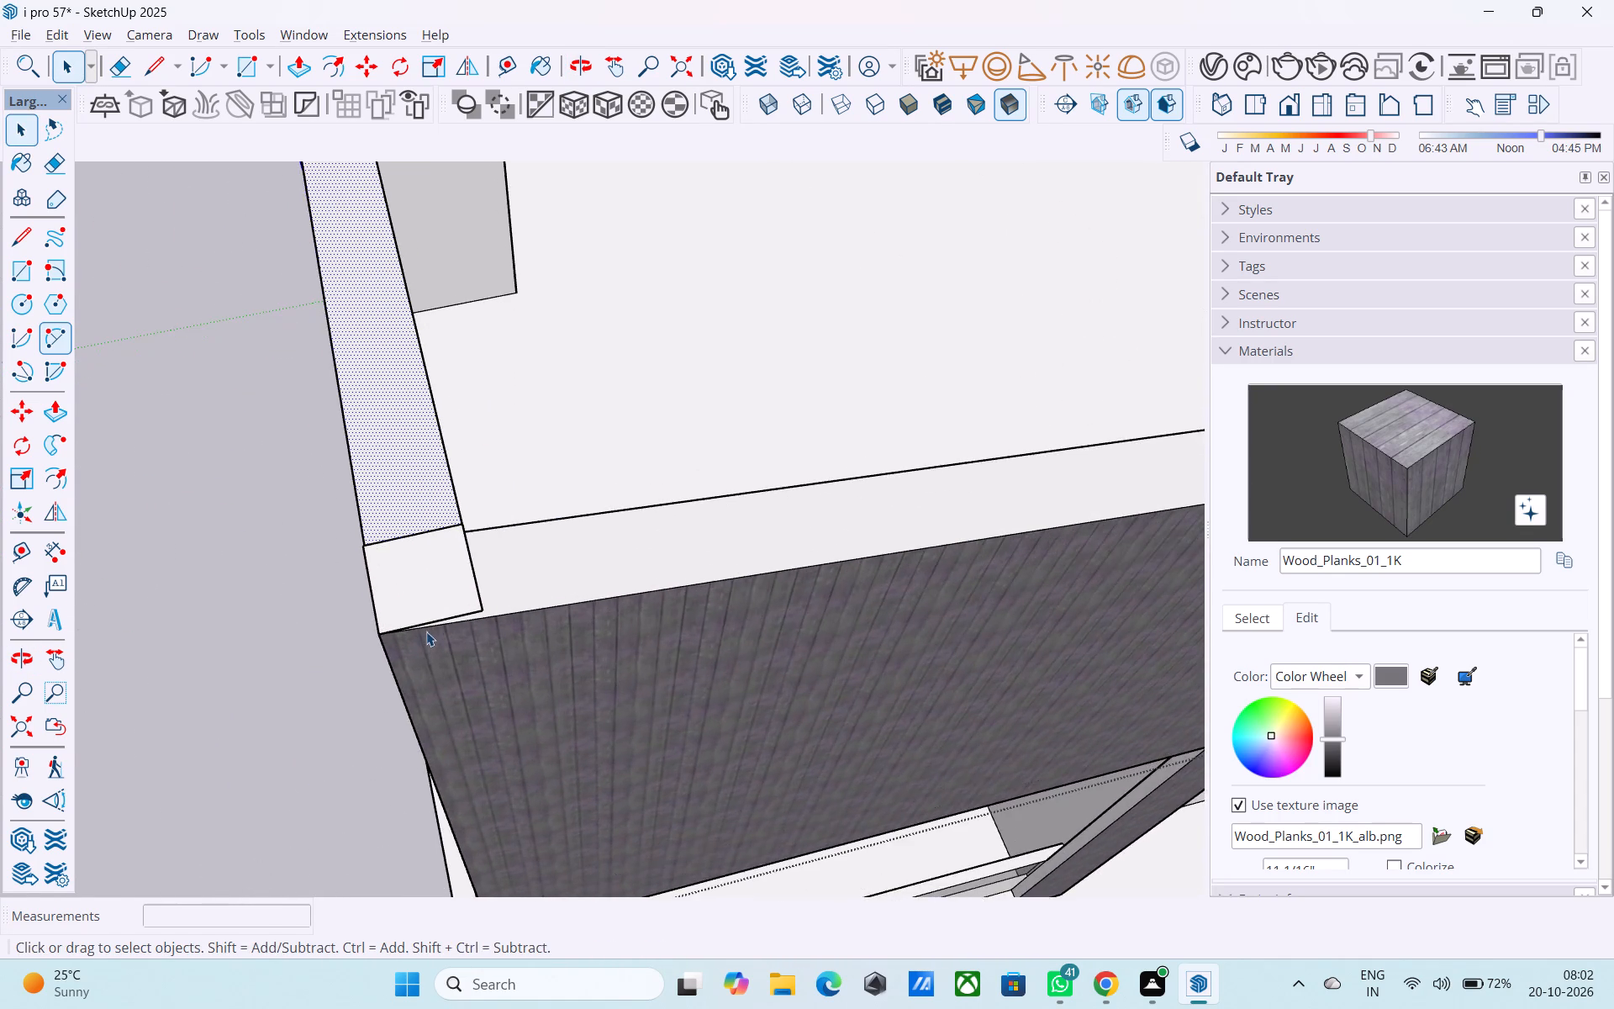
# Erase the short stray edge at the upper outer end of the first wood-plank wall.
pyautogui.moveTo(426, 631); pyautogui.dragTo(689, 208, button='middle')
pyautogui.scroll(-8, 620, 320)
pyautogui.moveTo(597, 357); pyautogui.dragTo(587, 291, button='middle')
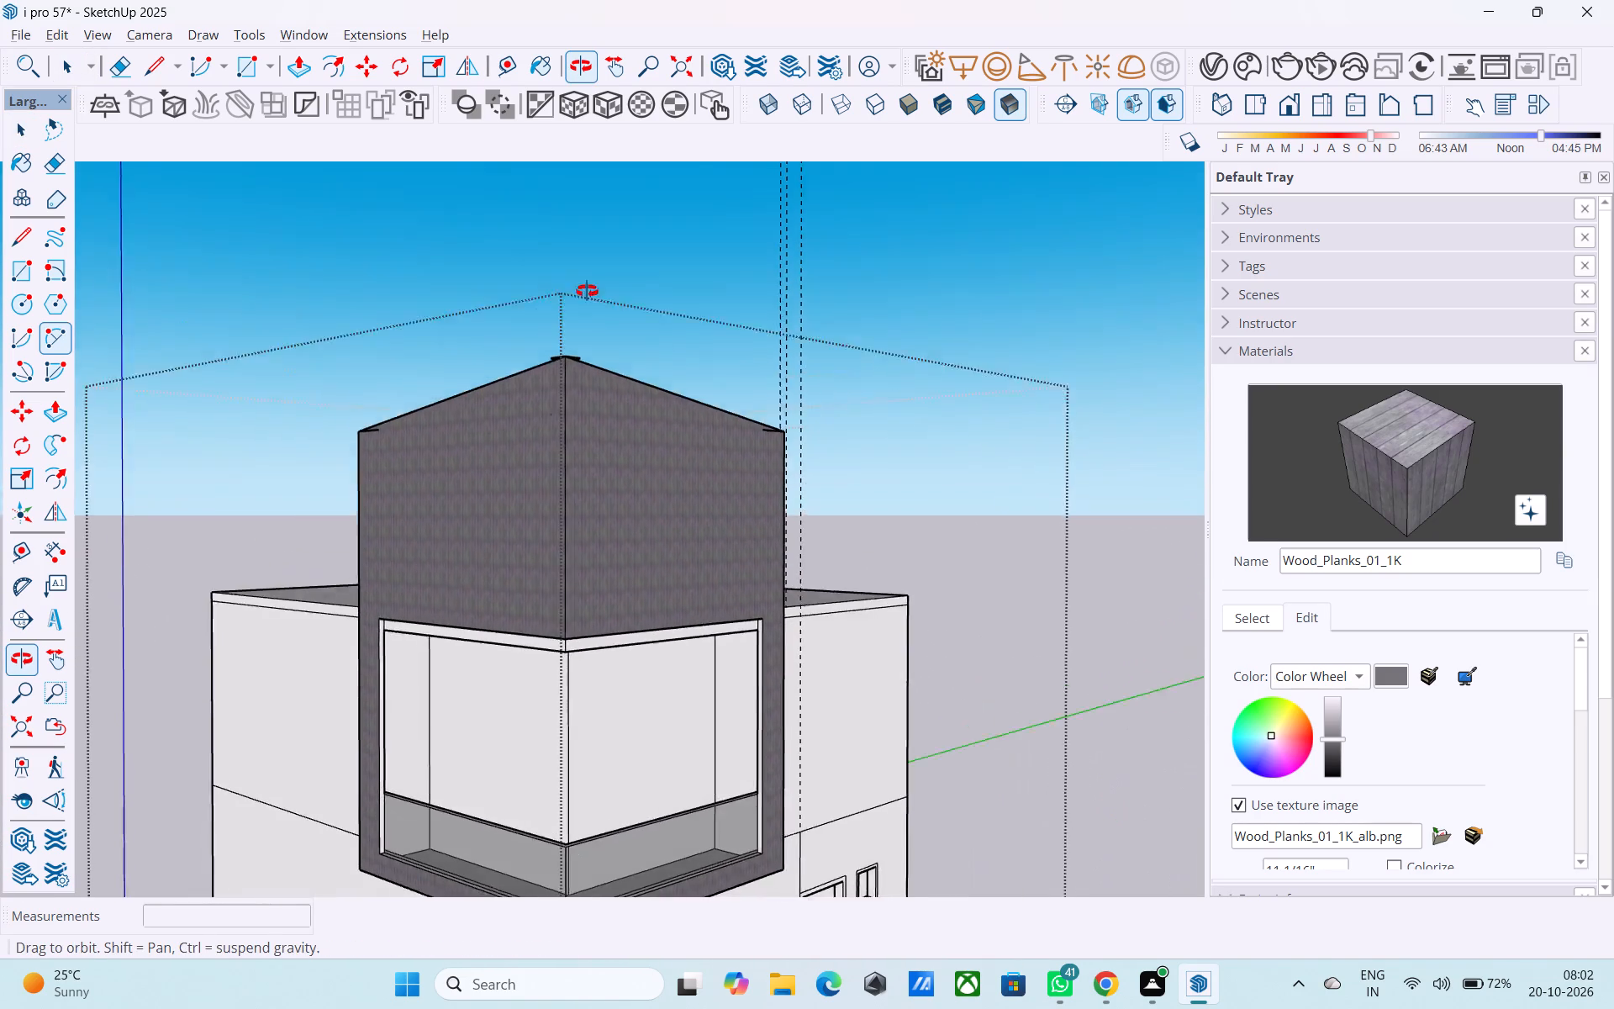
pyautogui.moveTo(587, 291); pyautogui.dragTo(590, 318, button='middle')
pyautogui.scroll(4, 590, 318)
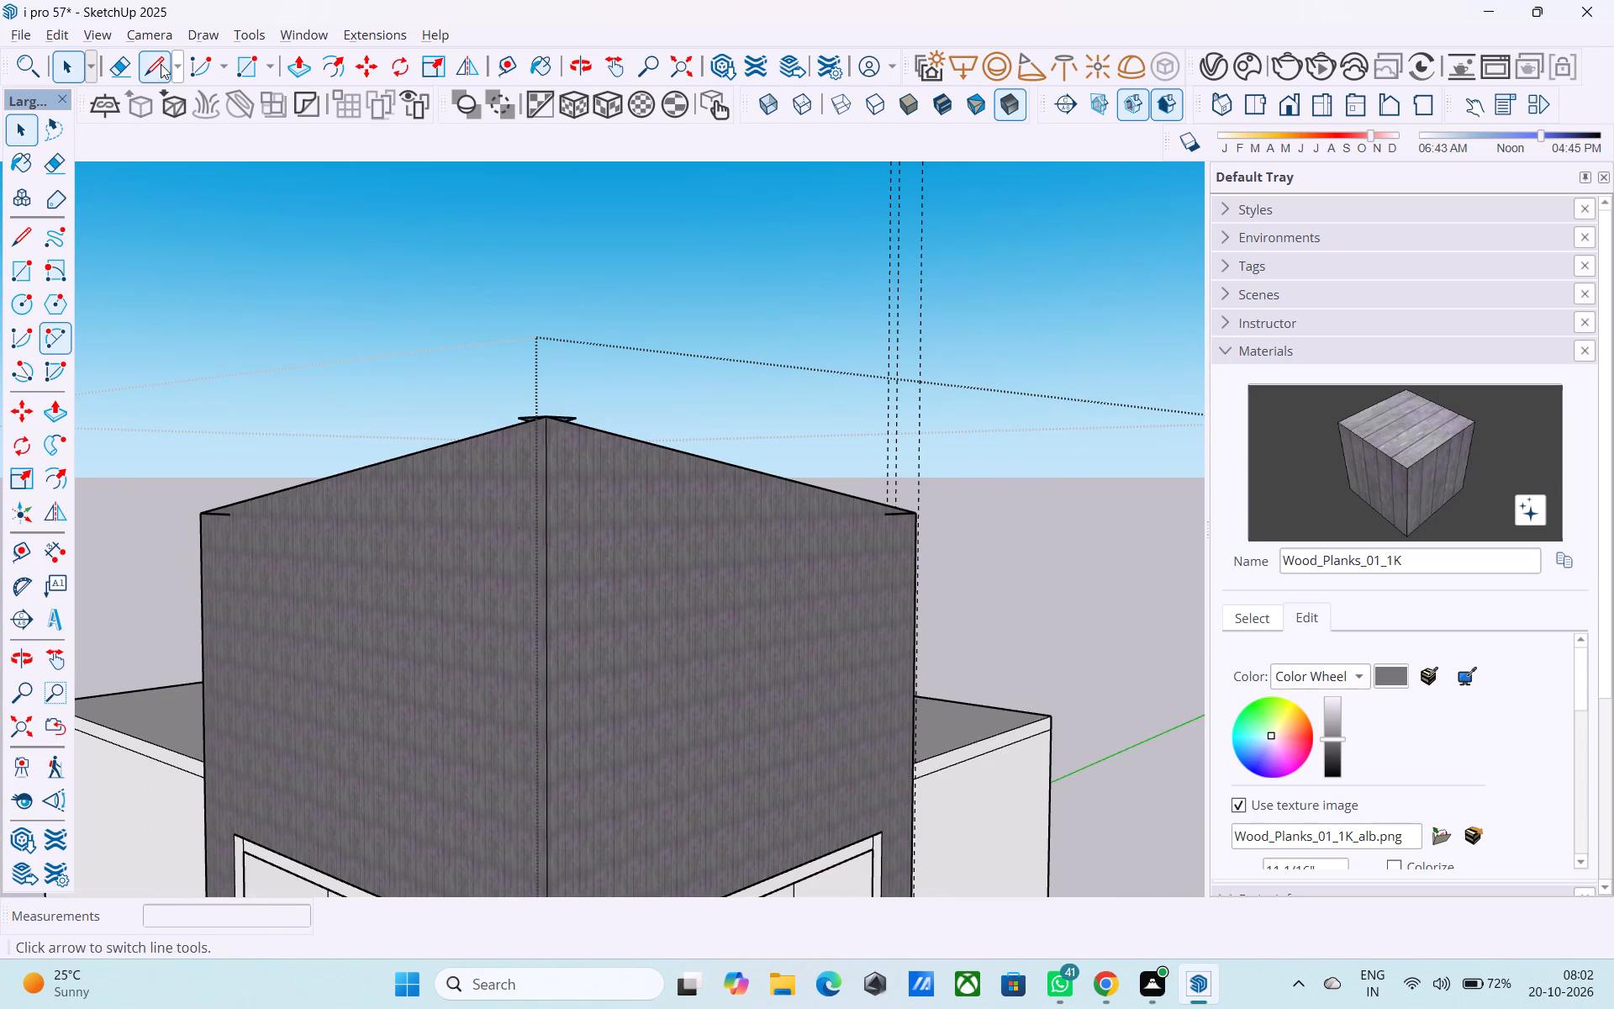
pyautogui.click(120, 62)
pyautogui.moveTo(272, 577); pyautogui.dragTo(468, 598, button='middle')
pyautogui.scroll(-6, 672, 508)
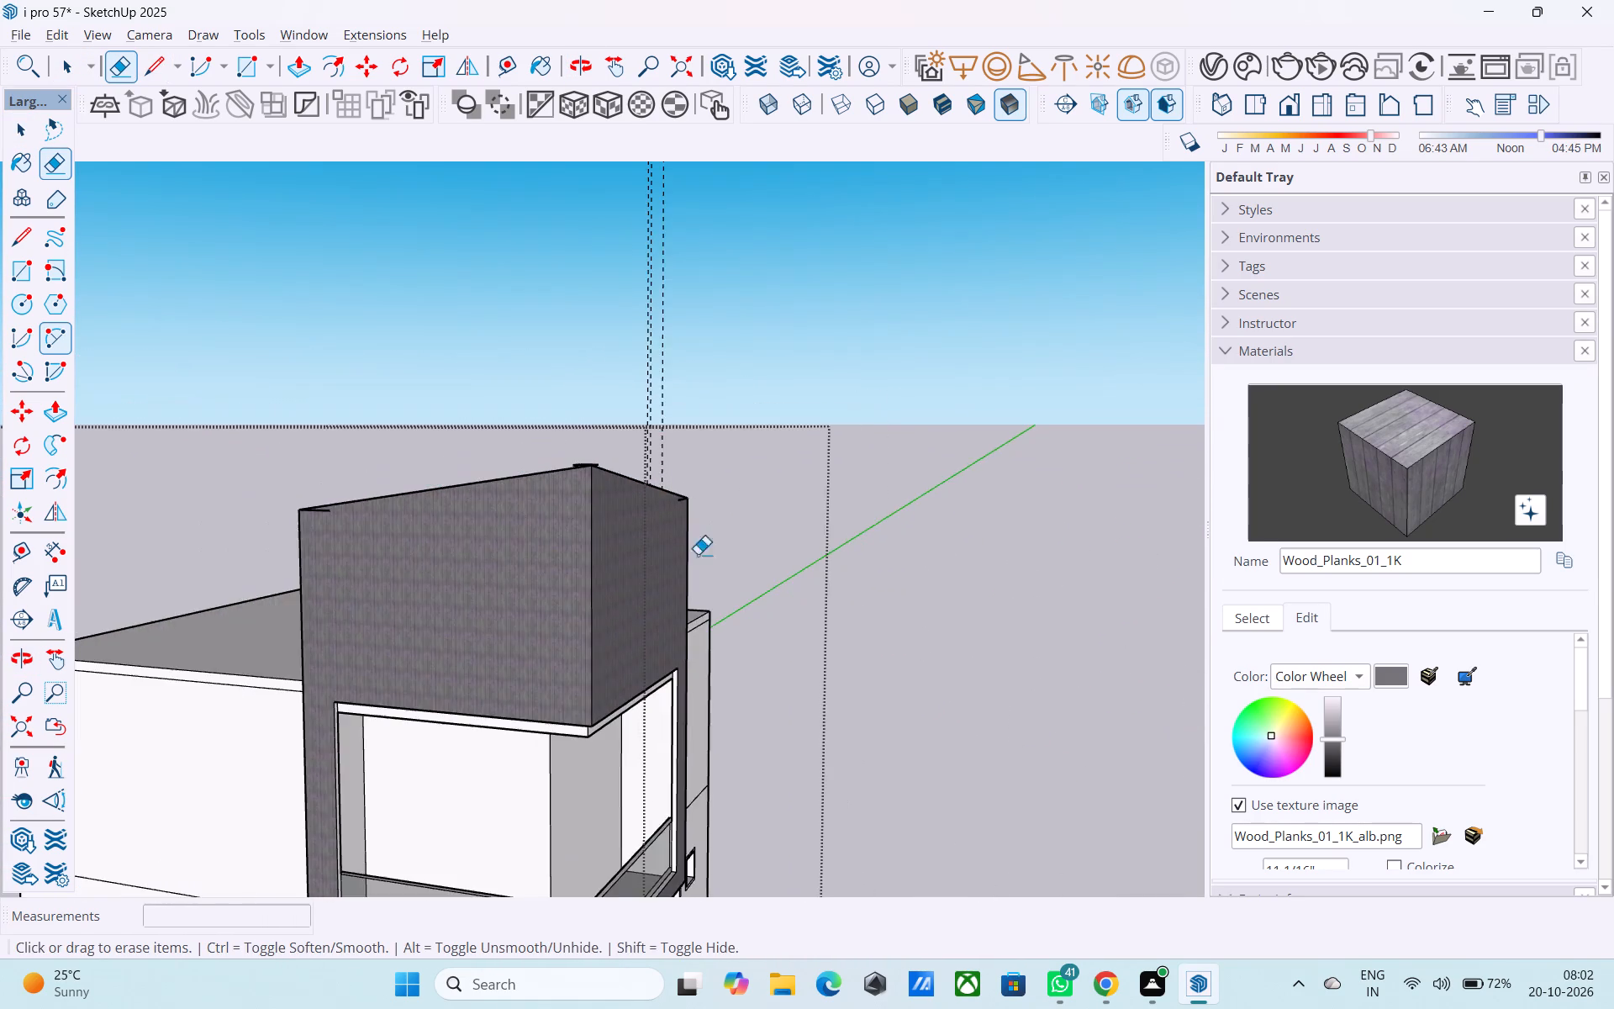
pyautogui.scroll(12, 159, 489)
pyautogui.click(451, 502)
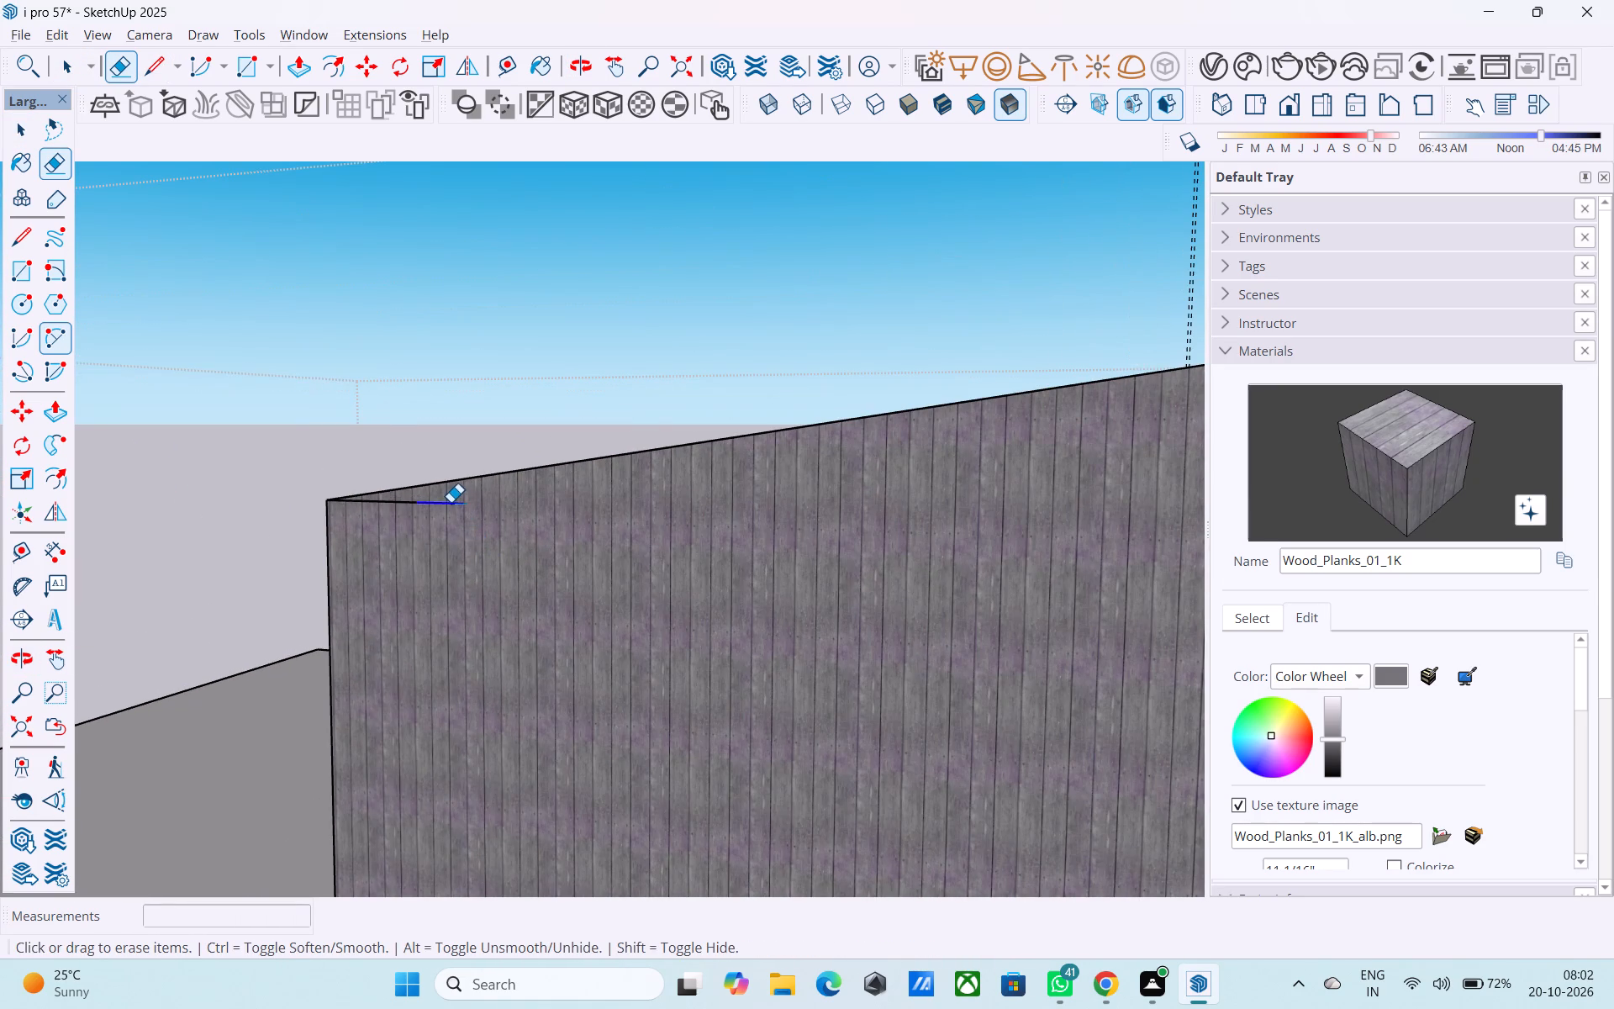
pyautogui.click(419, 501)
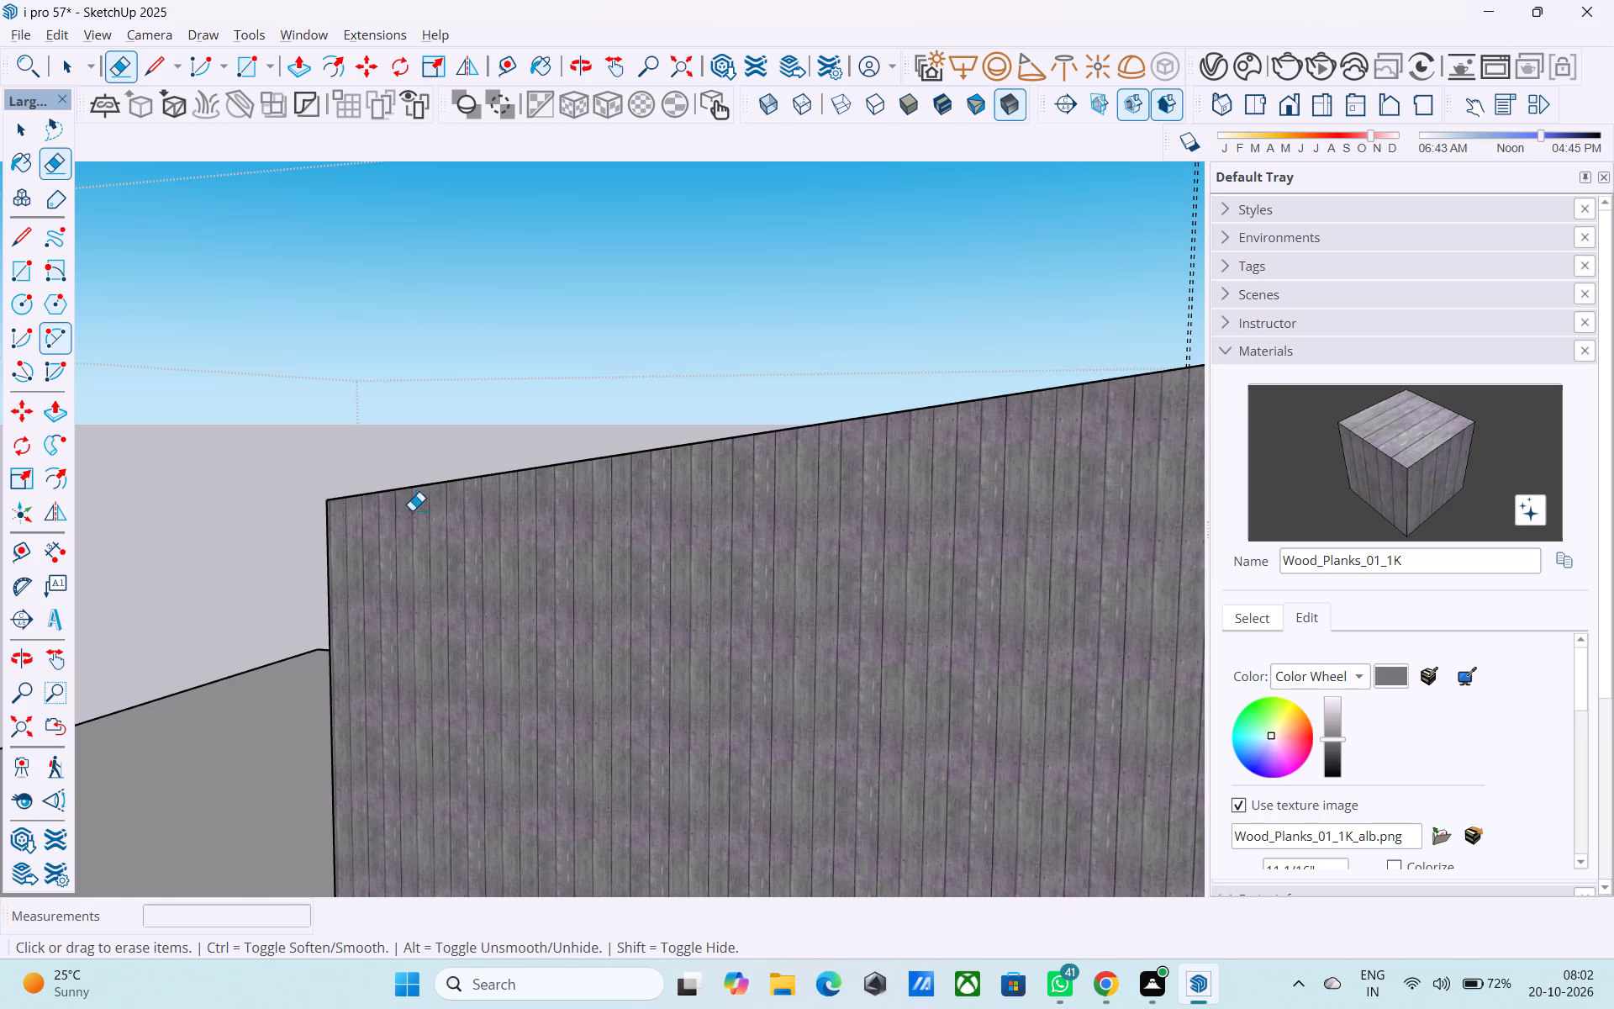
# Erase the matching short stray edge at the upper outer end of the other wood-plank wall.
pyautogui.scroll(-16, 397, 529)
pyautogui.scroll(15, 723, 526)
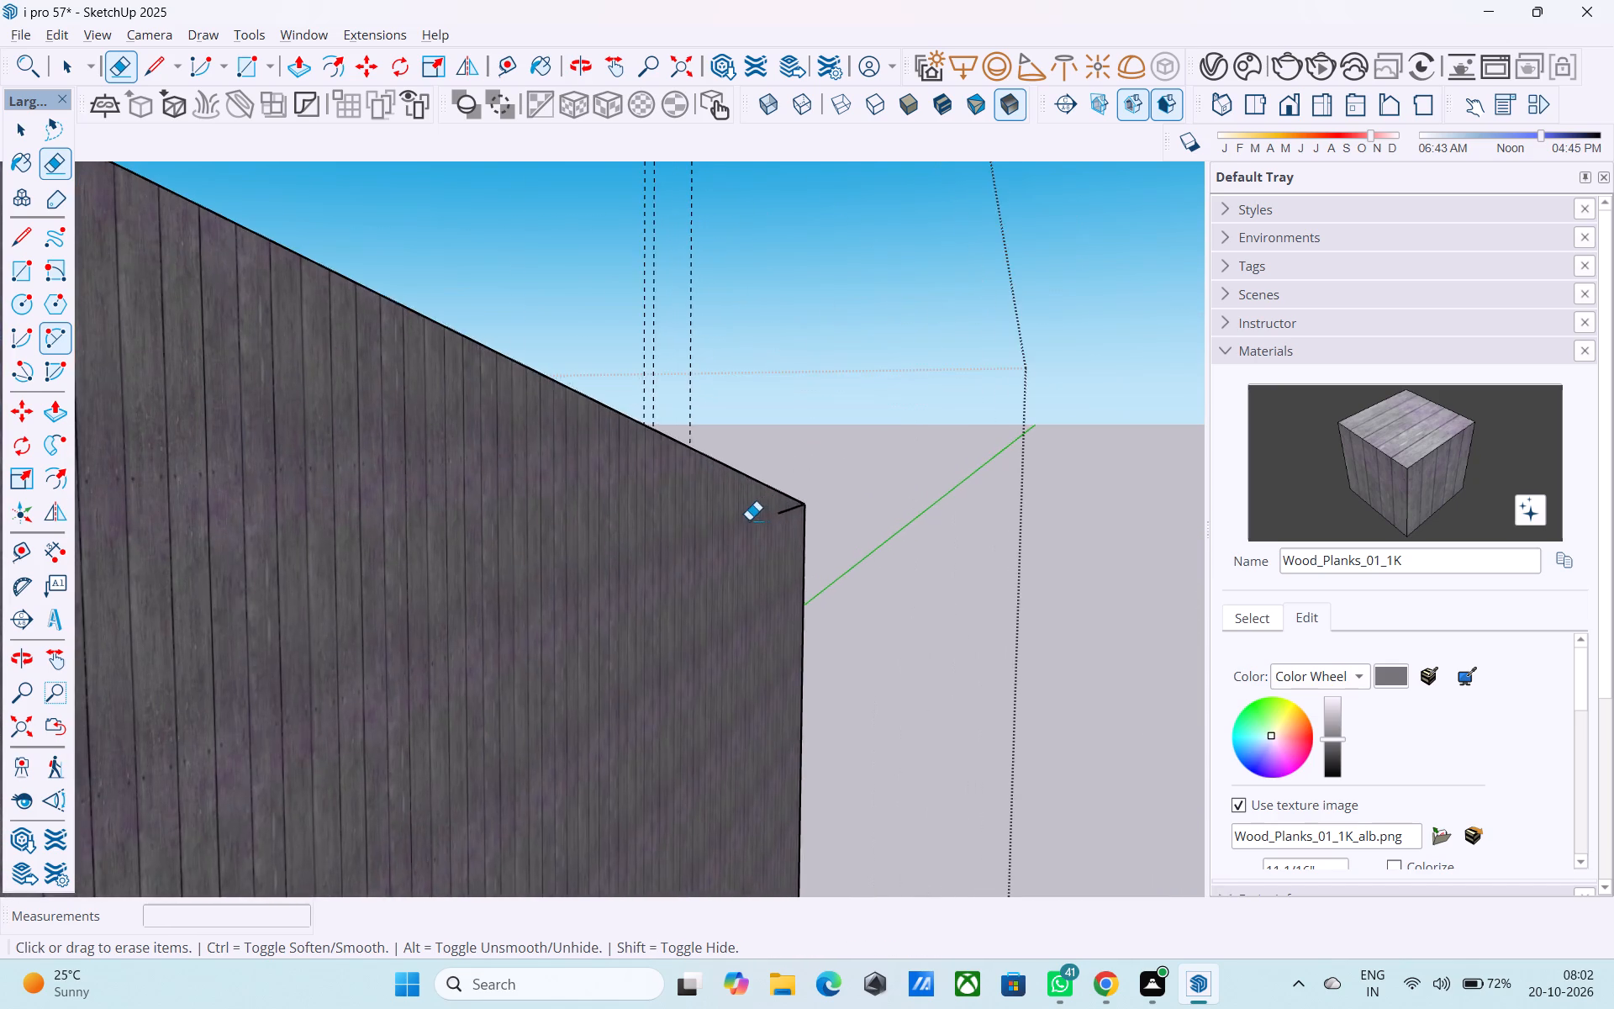
pyautogui.moveTo(797, 524); pyautogui.dragTo(513, 621, button='middle')
pyautogui.scroll(6, 827, 599)
pyautogui.moveTo(673, 409); pyautogui.dragTo(667, 401)
pyautogui.click(642, 408)
pyautogui.scroll(-9, 662, 531)
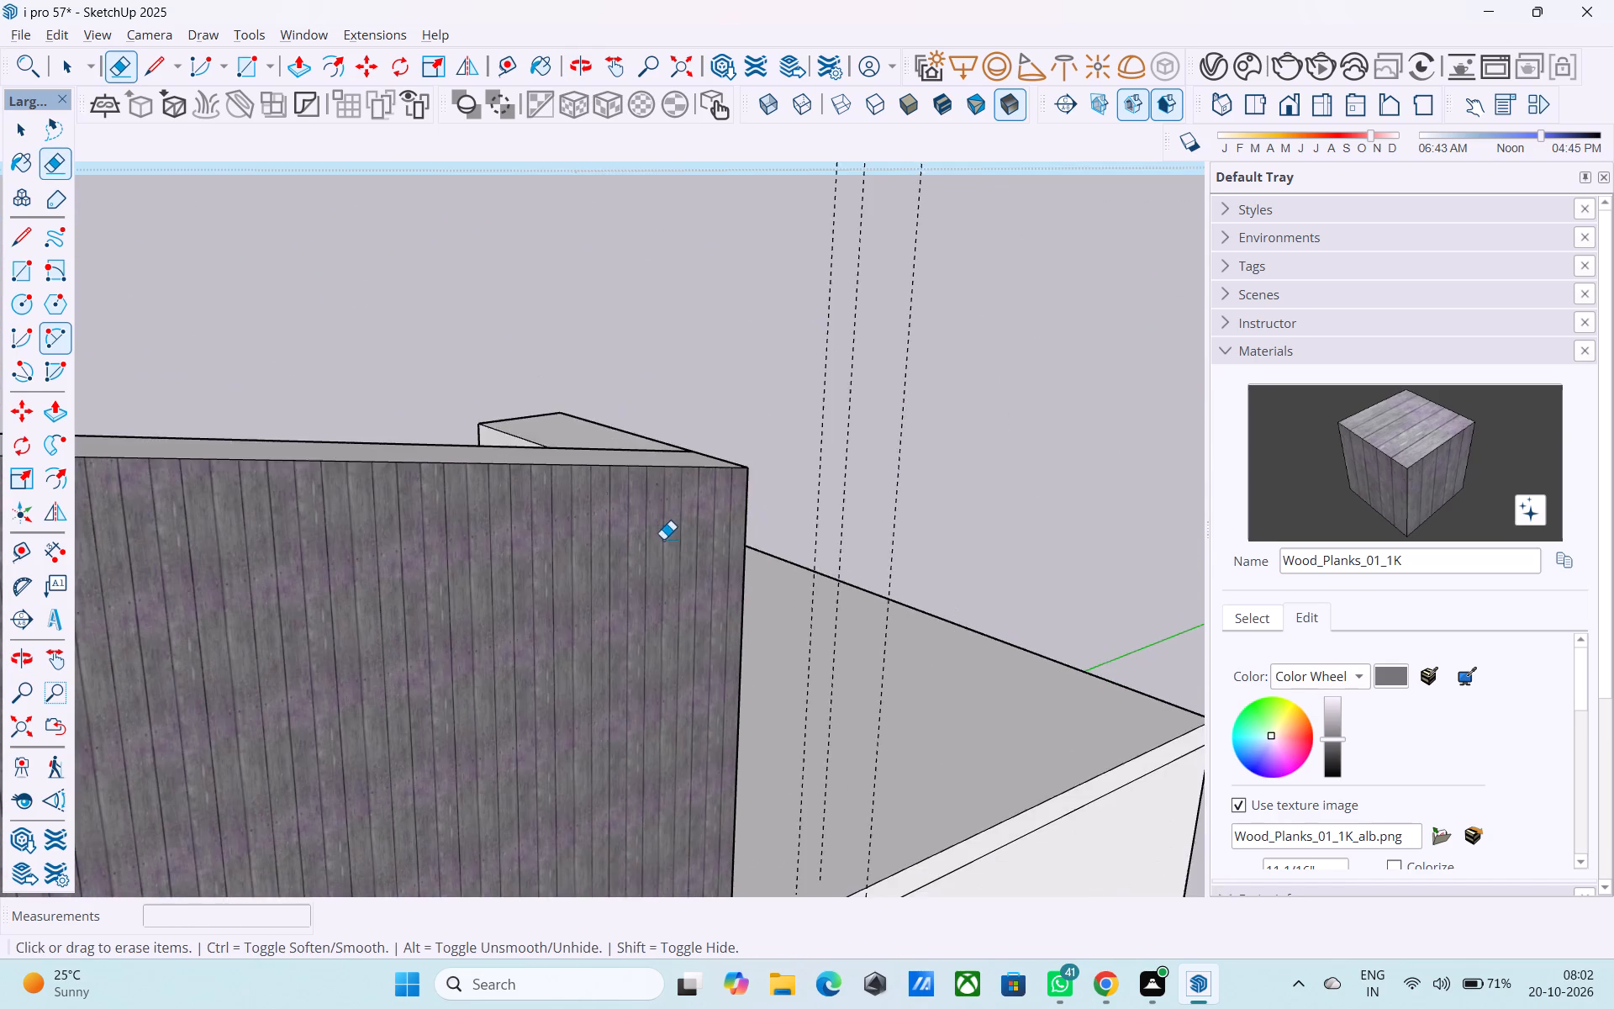
# Examine the corner cap and how it meets the parapet wing tops and the wood-plank walls.
pyautogui.moveTo(642, 499); pyautogui.dragTo(734, 677, button='middle')
pyautogui.scroll(-11, 830, 491)
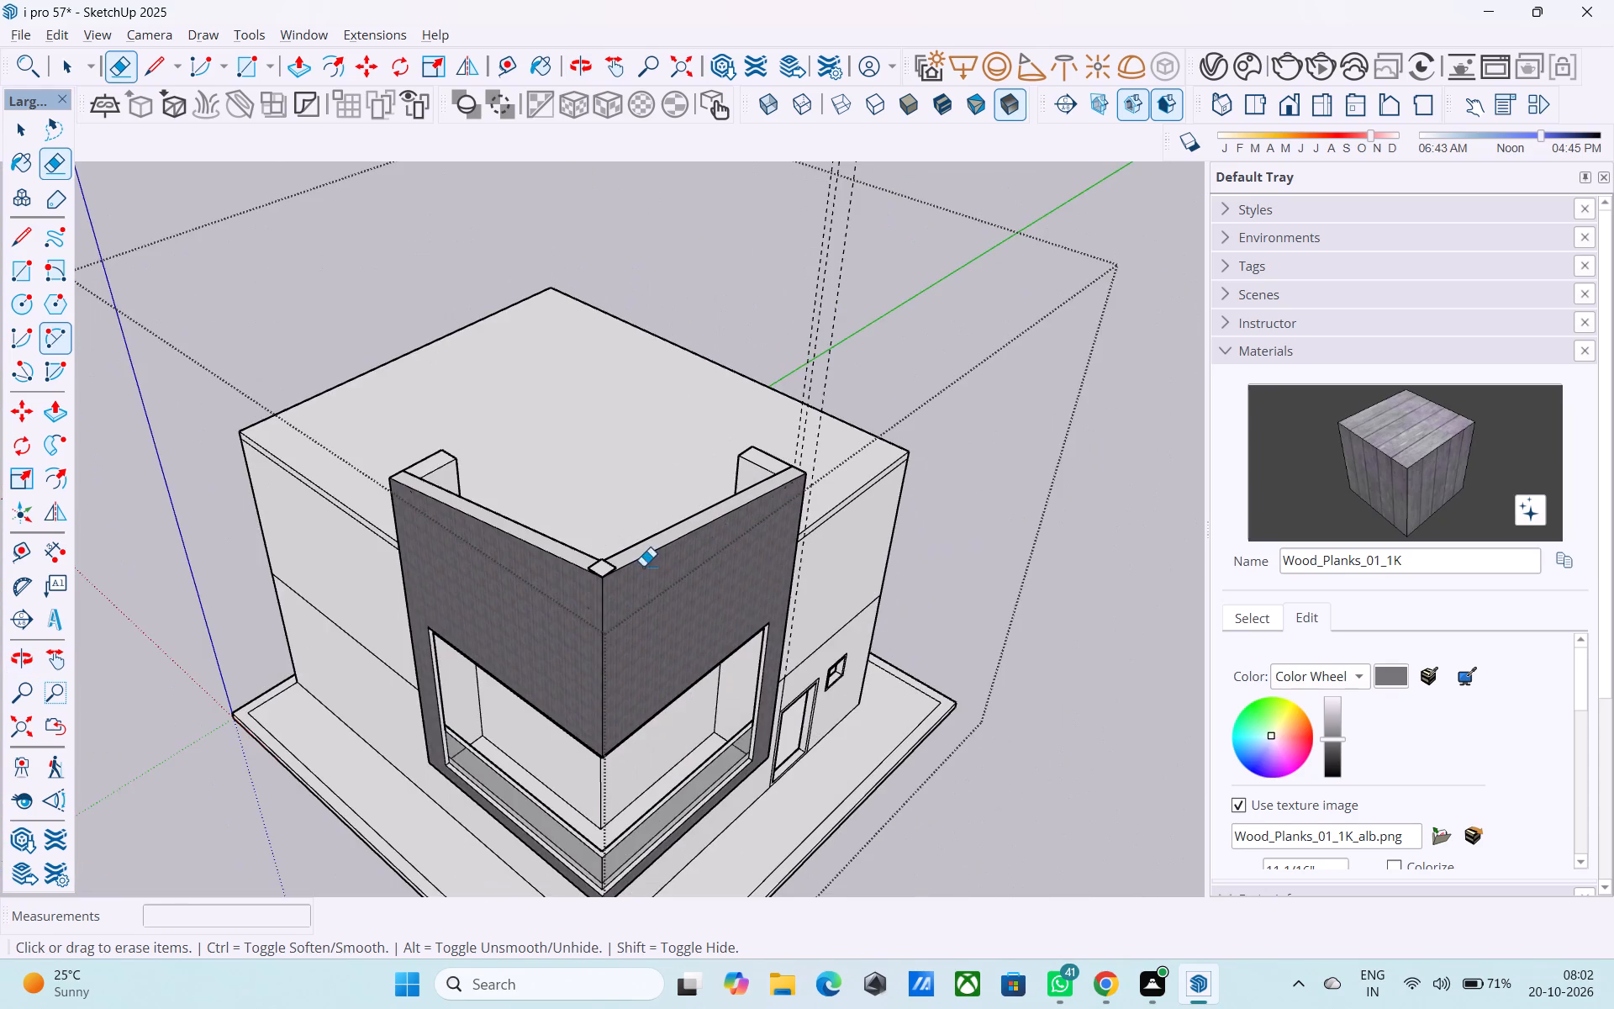
pyautogui.moveTo(623, 615); pyautogui.dragTo(620, 628, button='middle')
pyautogui.scroll(7, 611, 578)
pyautogui.scroll(-3, 587, 513)
pyautogui.moveTo(582, 547); pyautogui.dragTo(521, 546, button='middle')
pyautogui.scroll(4, 511, 594)
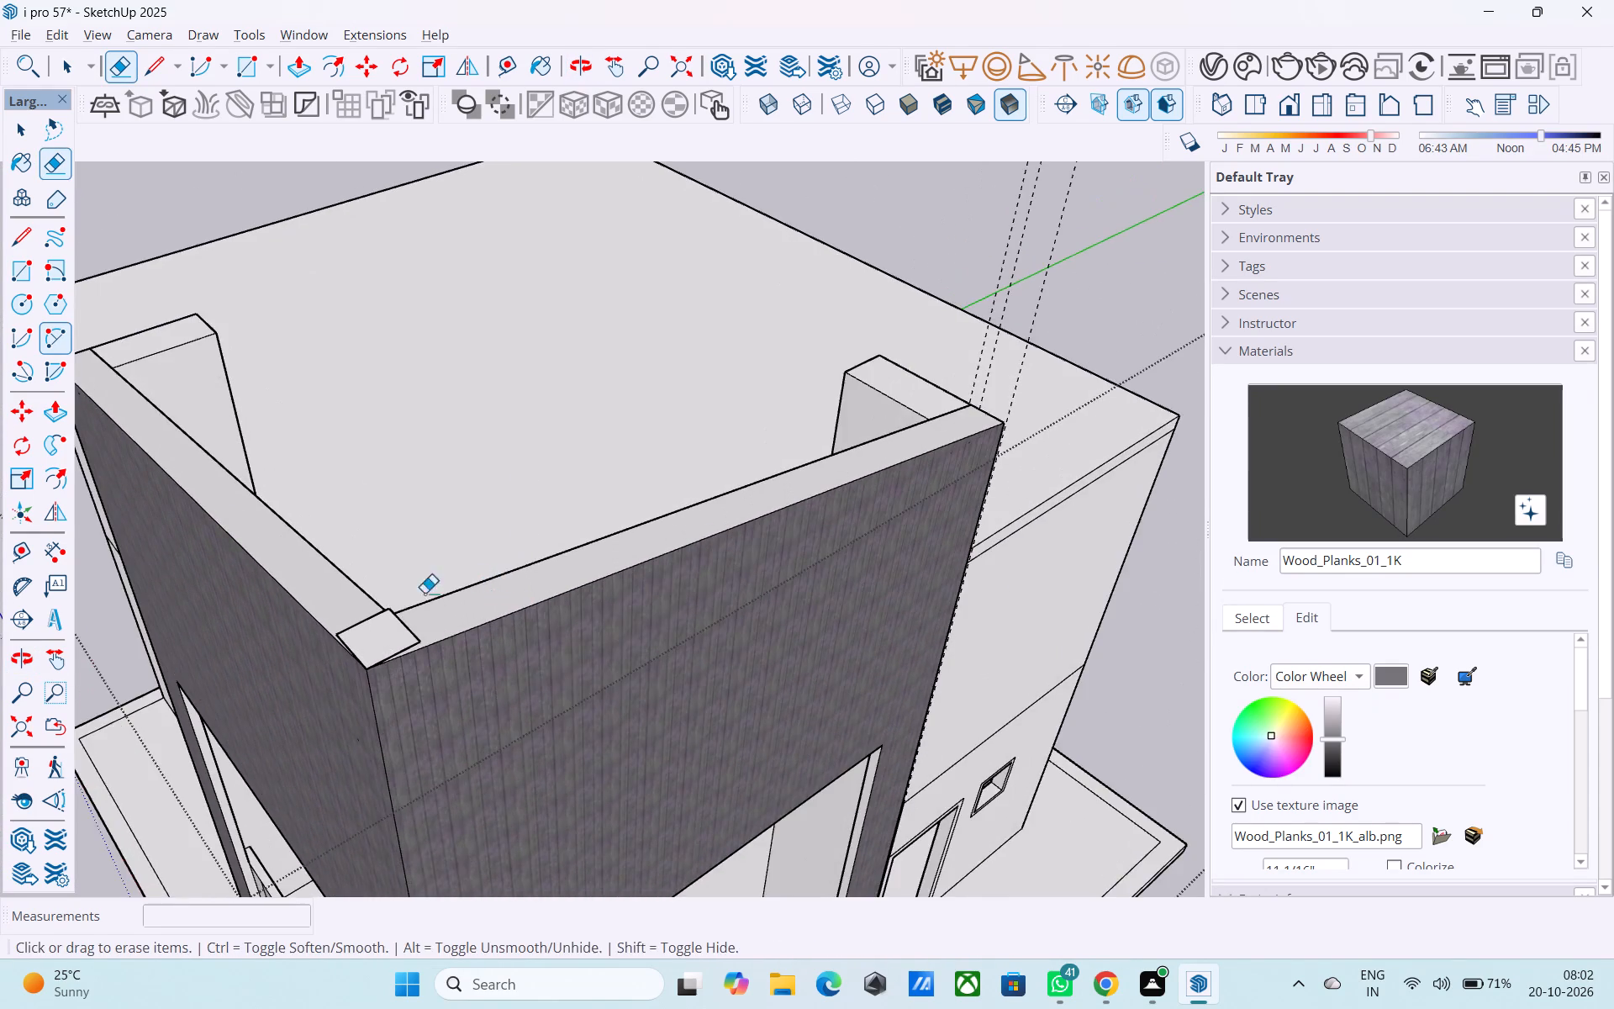
pyautogui.moveTo(424, 593); pyautogui.dragTo(379, 541, button='middle')
pyautogui.scroll(9, 328, 498)
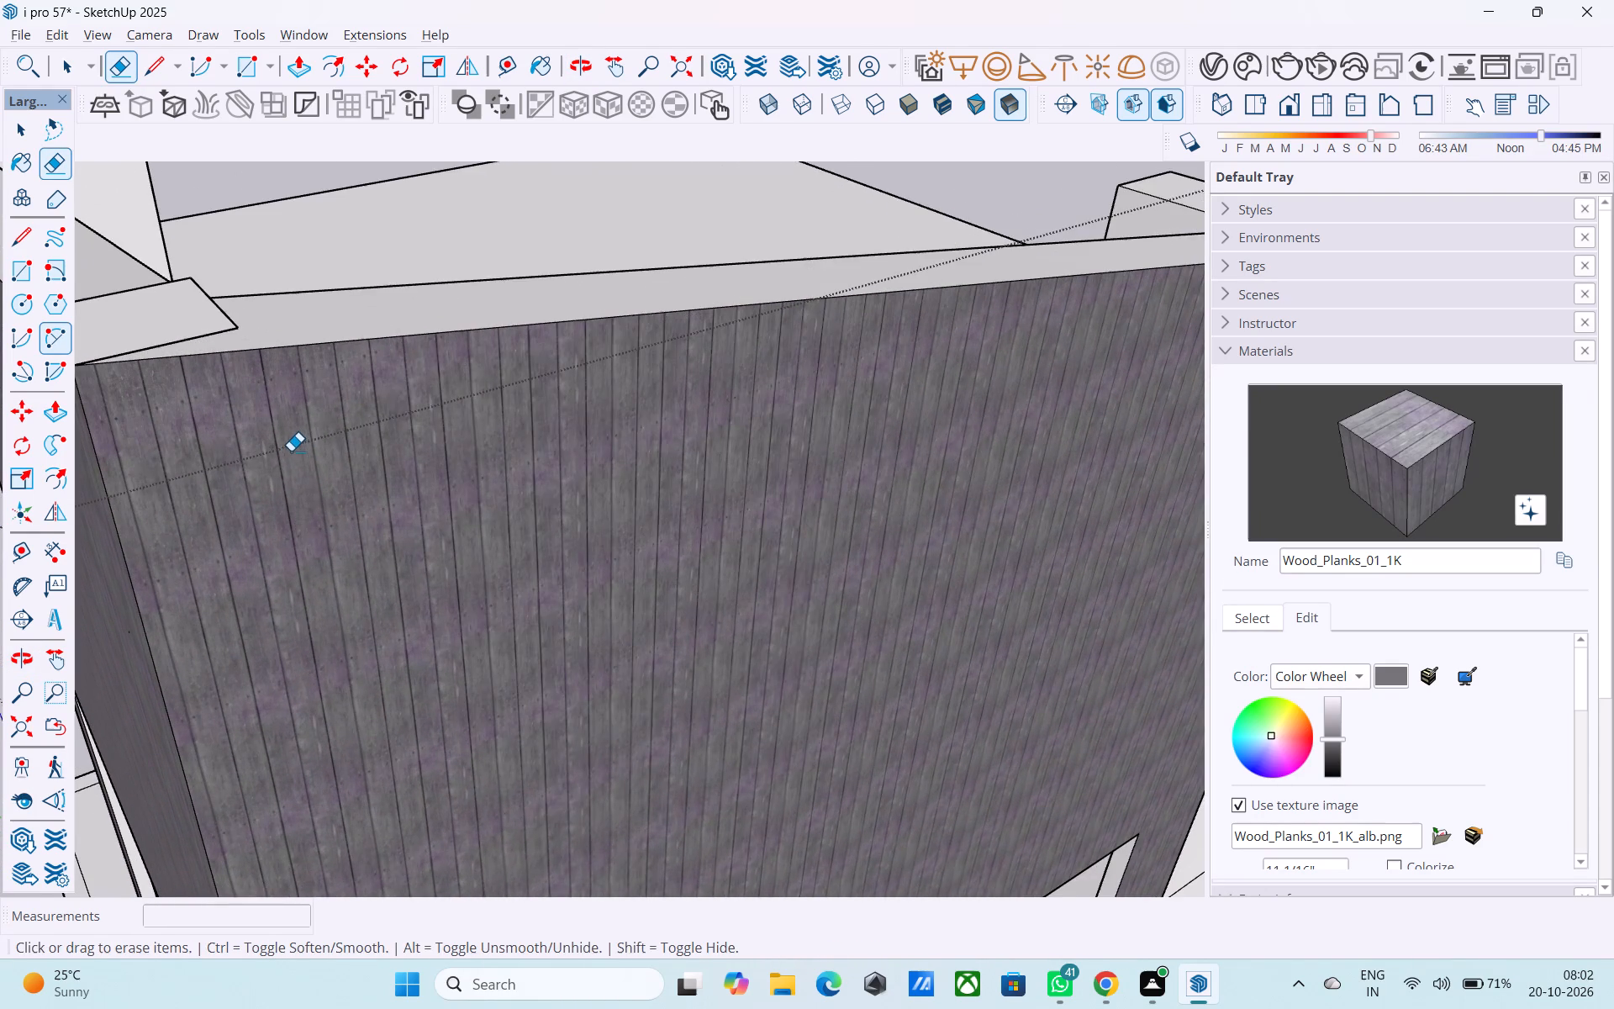
pyautogui.moveTo(291, 450); pyautogui.dragTo(85, 411, button='middle')
pyautogui.moveTo(362, 323); pyautogui.dragTo(340, 314, button='middle')
pyautogui.scroll(7, 335, 320)
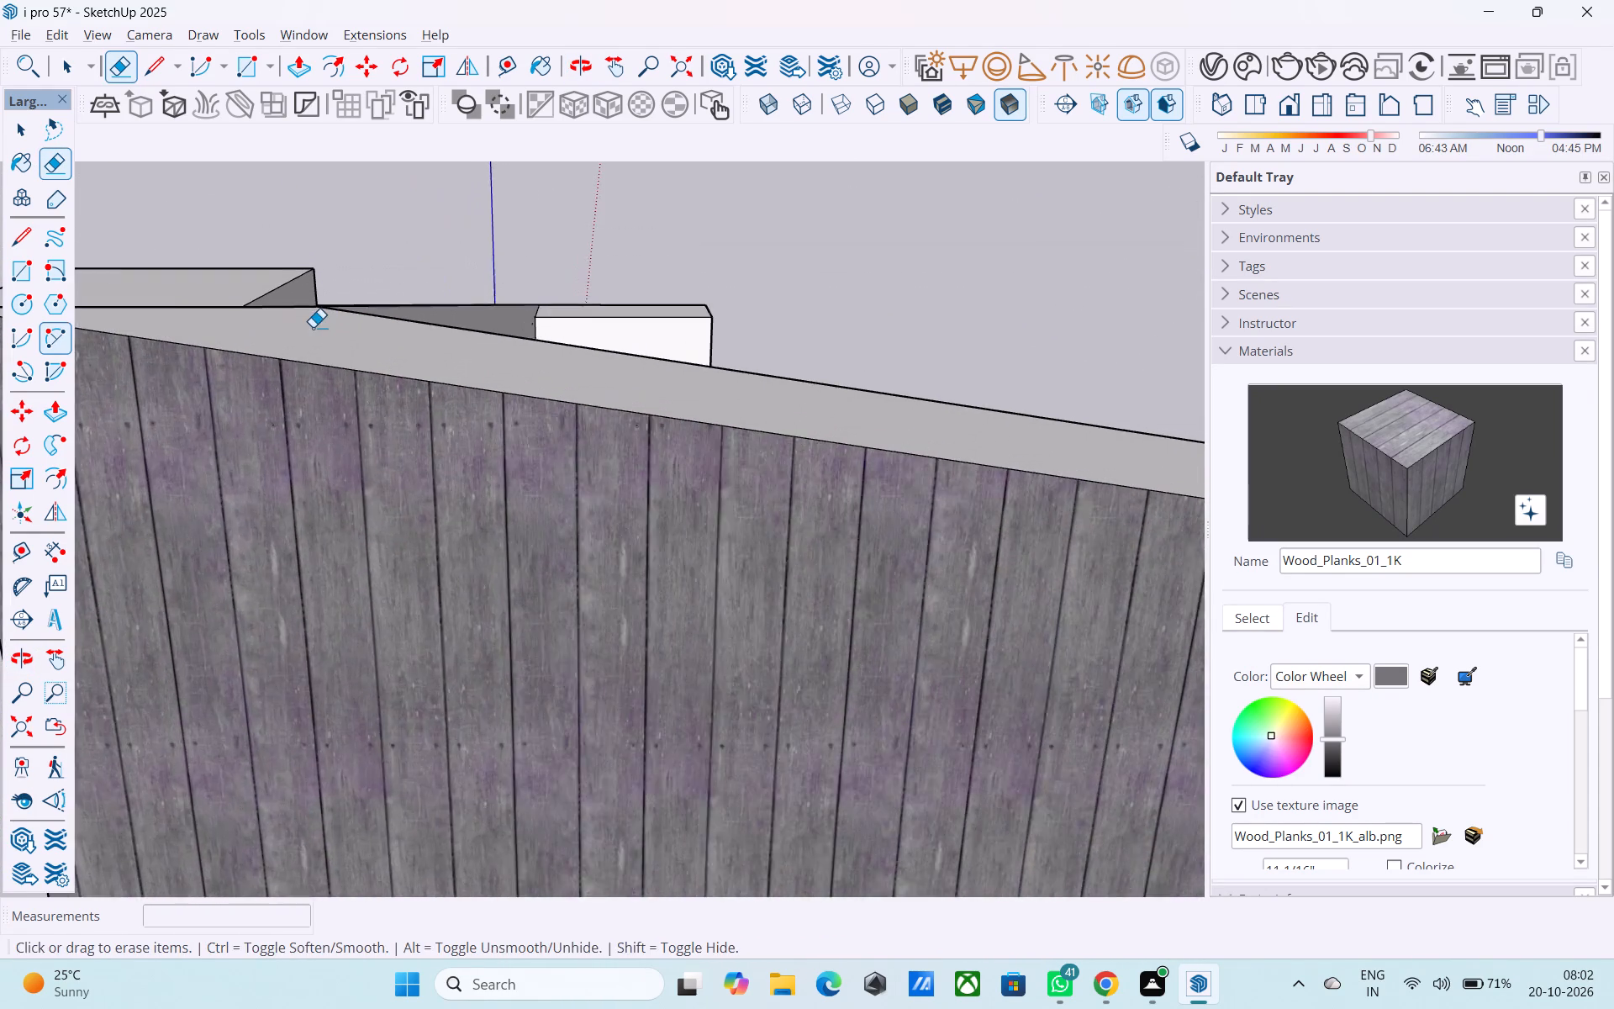
pyautogui.scroll(2, 313, 327)
pyautogui.moveTo(281, 357); pyautogui.dragTo(132, 566, button='middle')
pyautogui.scroll(-6, 182, 446)
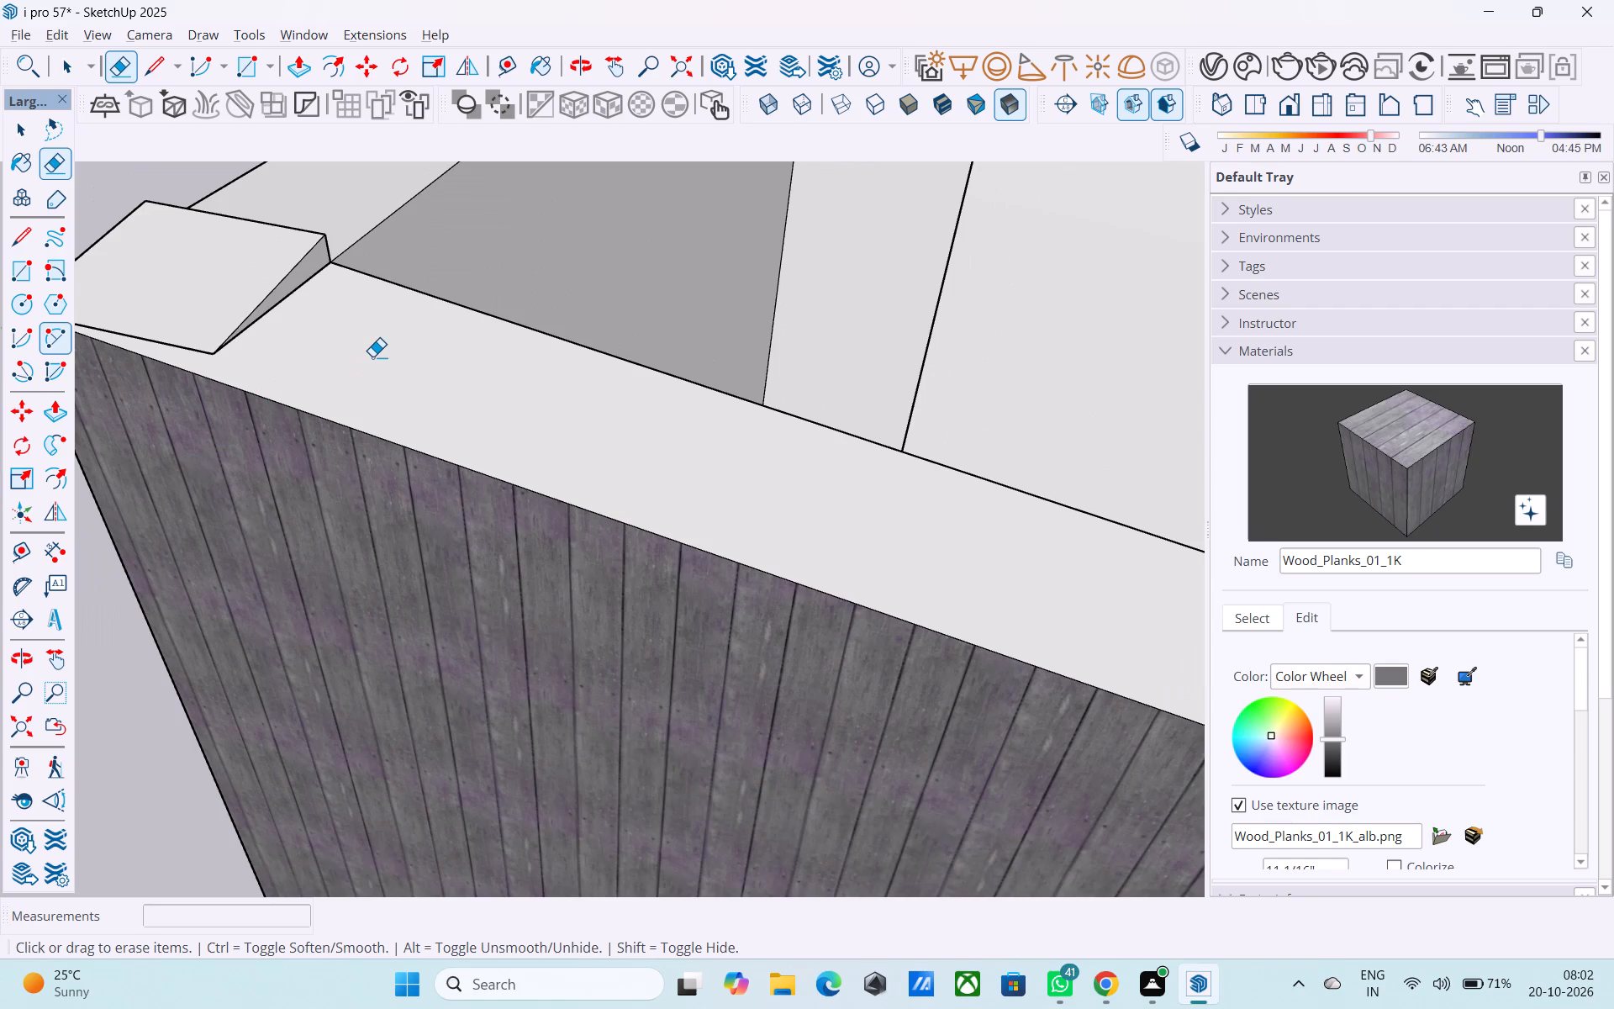
# Draw a diagonal line from the parapet's inside top corner to its outside top corner beneath the cap.
pyautogui.moveTo(372, 357); pyautogui.dragTo(662, 537, button='middle')
pyautogui.press('l')
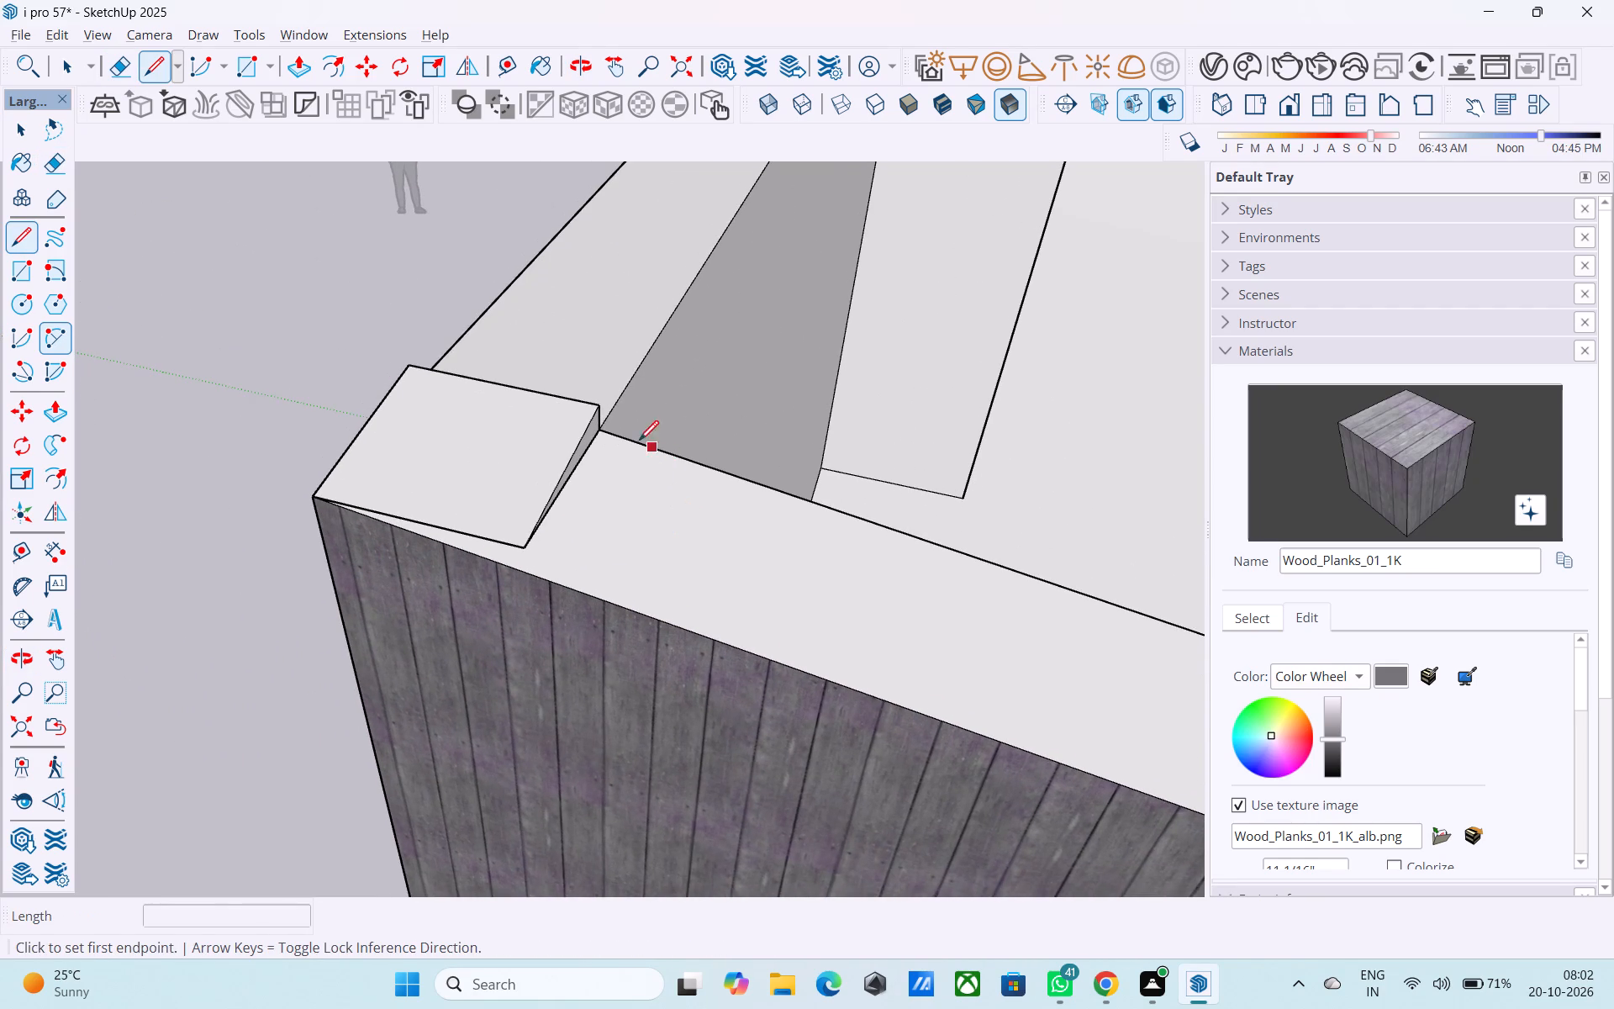
pyautogui.click(604, 429)
pyautogui.moveTo(351, 495); pyautogui.dragTo(377, 441, button='middle')
pyautogui.scroll(4, 338, 487)
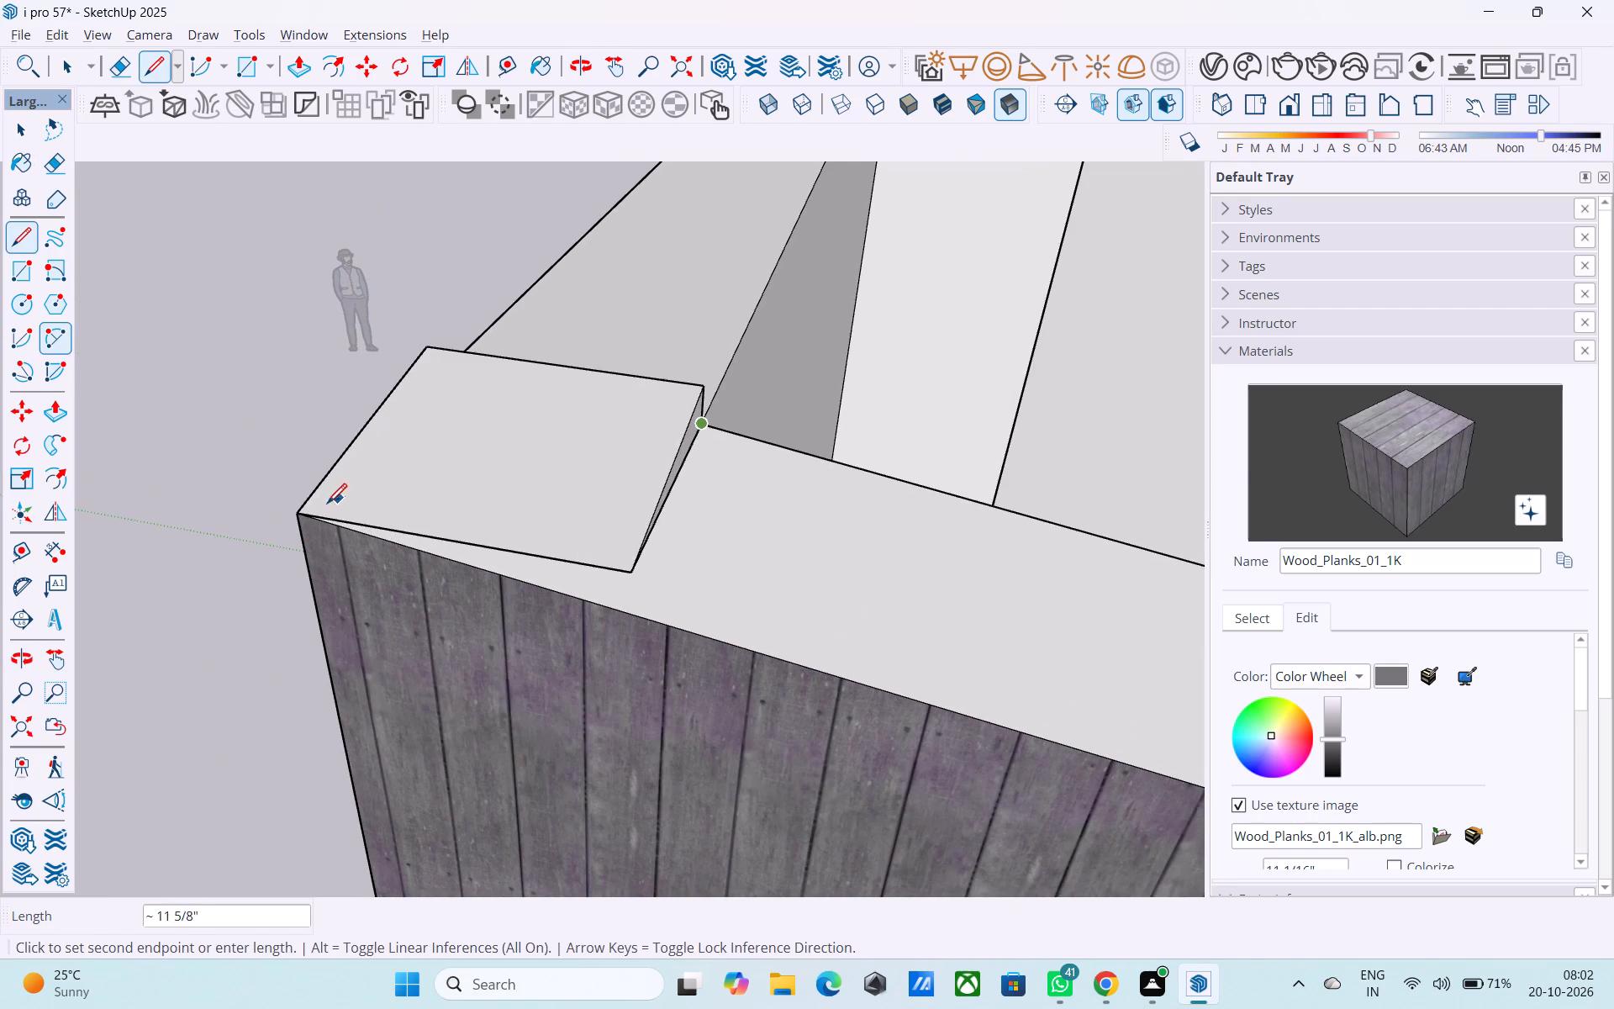
pyautogui.click(303, 506)
# Erase the corner cap's two inner edges and the short stub edge rising from the parapet's inside corner.
pyautogui.moveTo(303, 506); pyautogui.dragTo(953, 565, button='middle')
pyautogui.moveTo(497, 533); pyautogui.dragTo(496, 521, button='middle')
pyautogui.press('e')
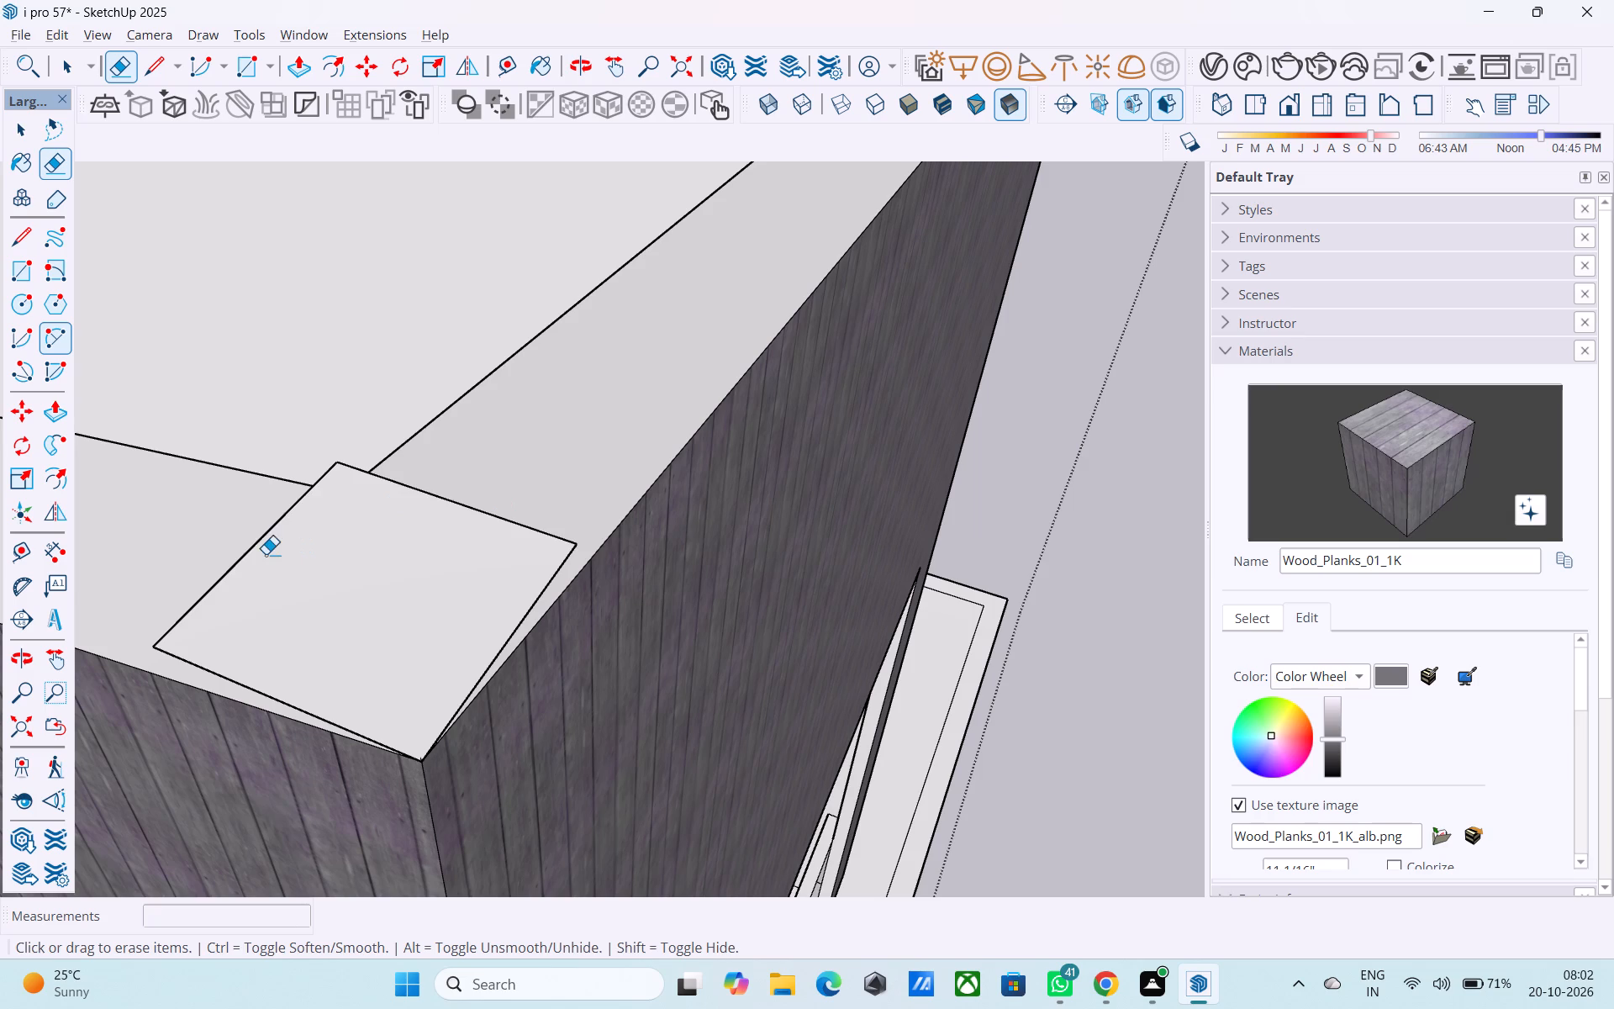
pyautogui.moveTo(260, 553); pyautogui.dragTo(232, 547)
pyautogui.click(430, 490)
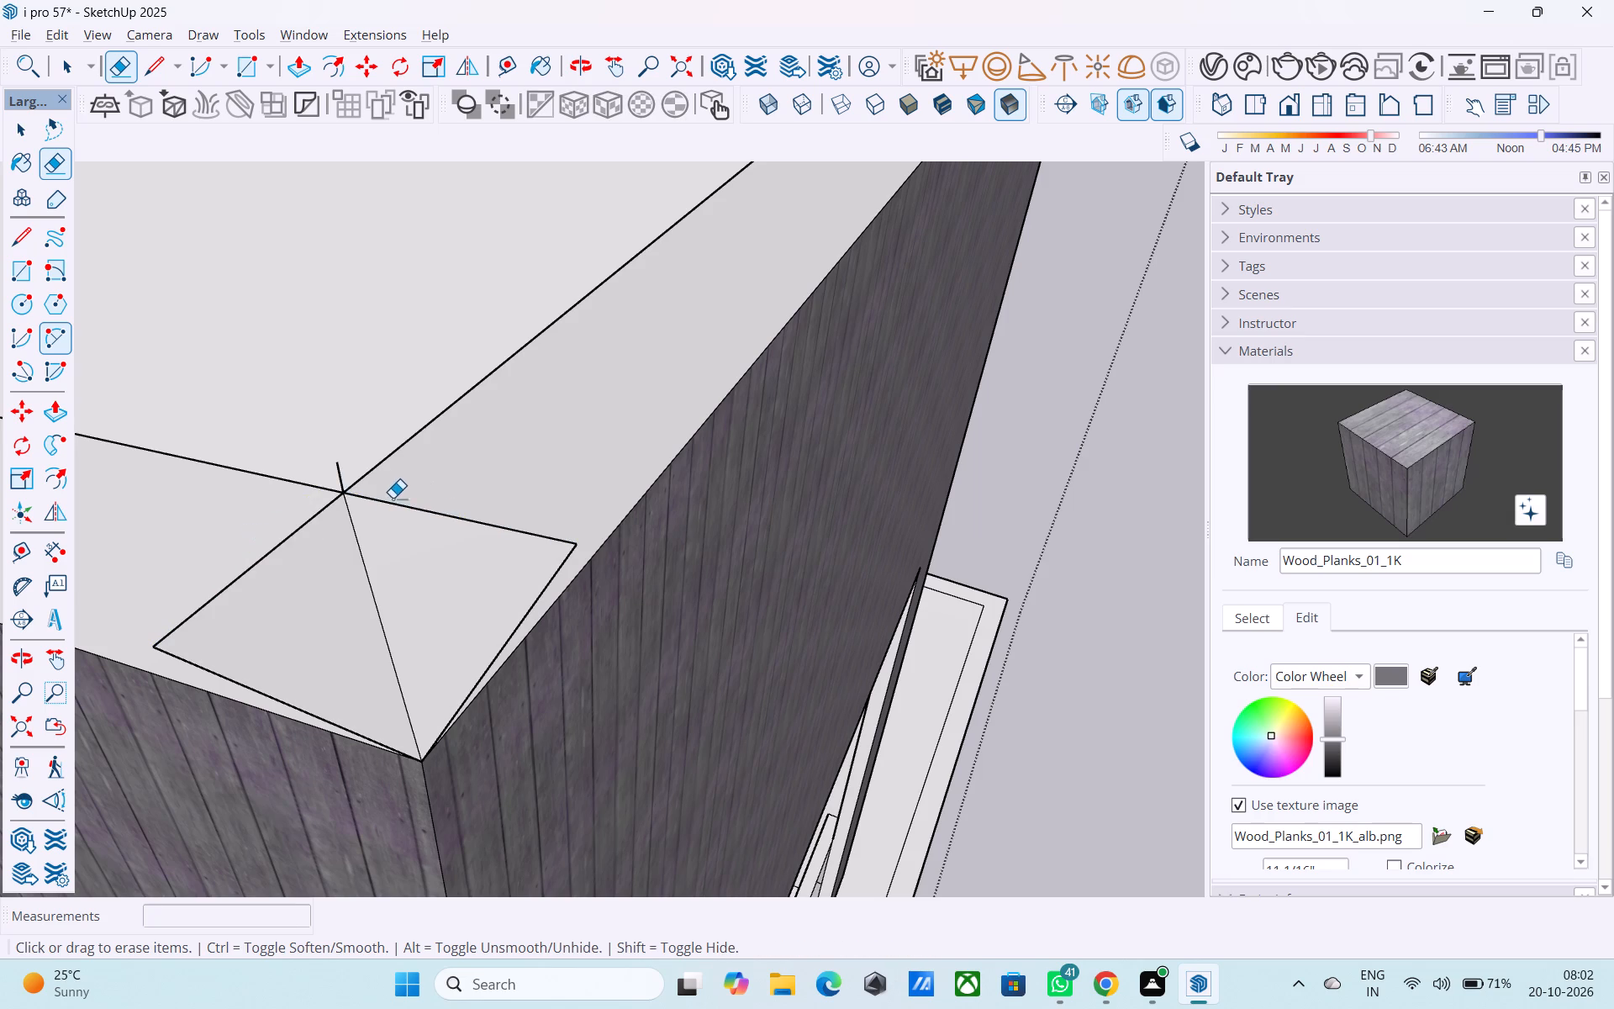
pyautogui.click(338, 470)
# Erase the leftover corner cap edges lying over the top of the first parapet wing.
pyautogui.moveTo(340, 464); pyautogui.dragTo(368, 551, button='middle')
pyautogui.scroll(-2, 358, 468)
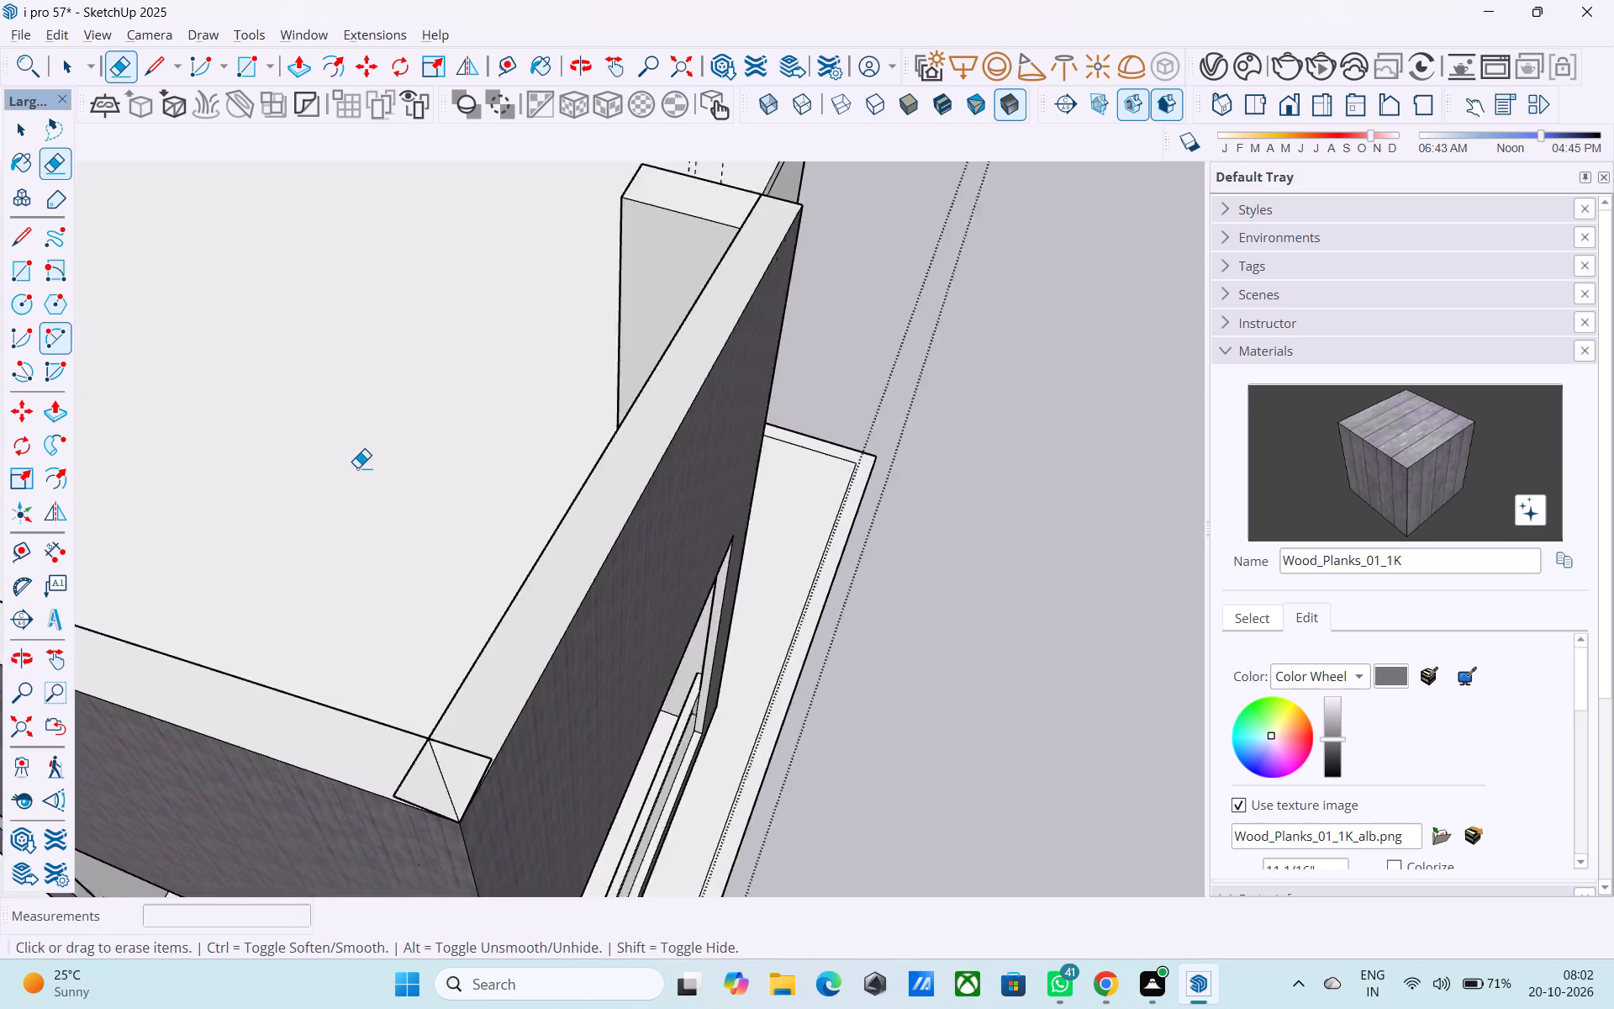
pyautogui.scroll(-7, 357, 468)
pyautogui.moveTo(388, 616); pyautogui.dragTo(672, 708, button='middle')
pyautogui.scroll(9, 435, 651)
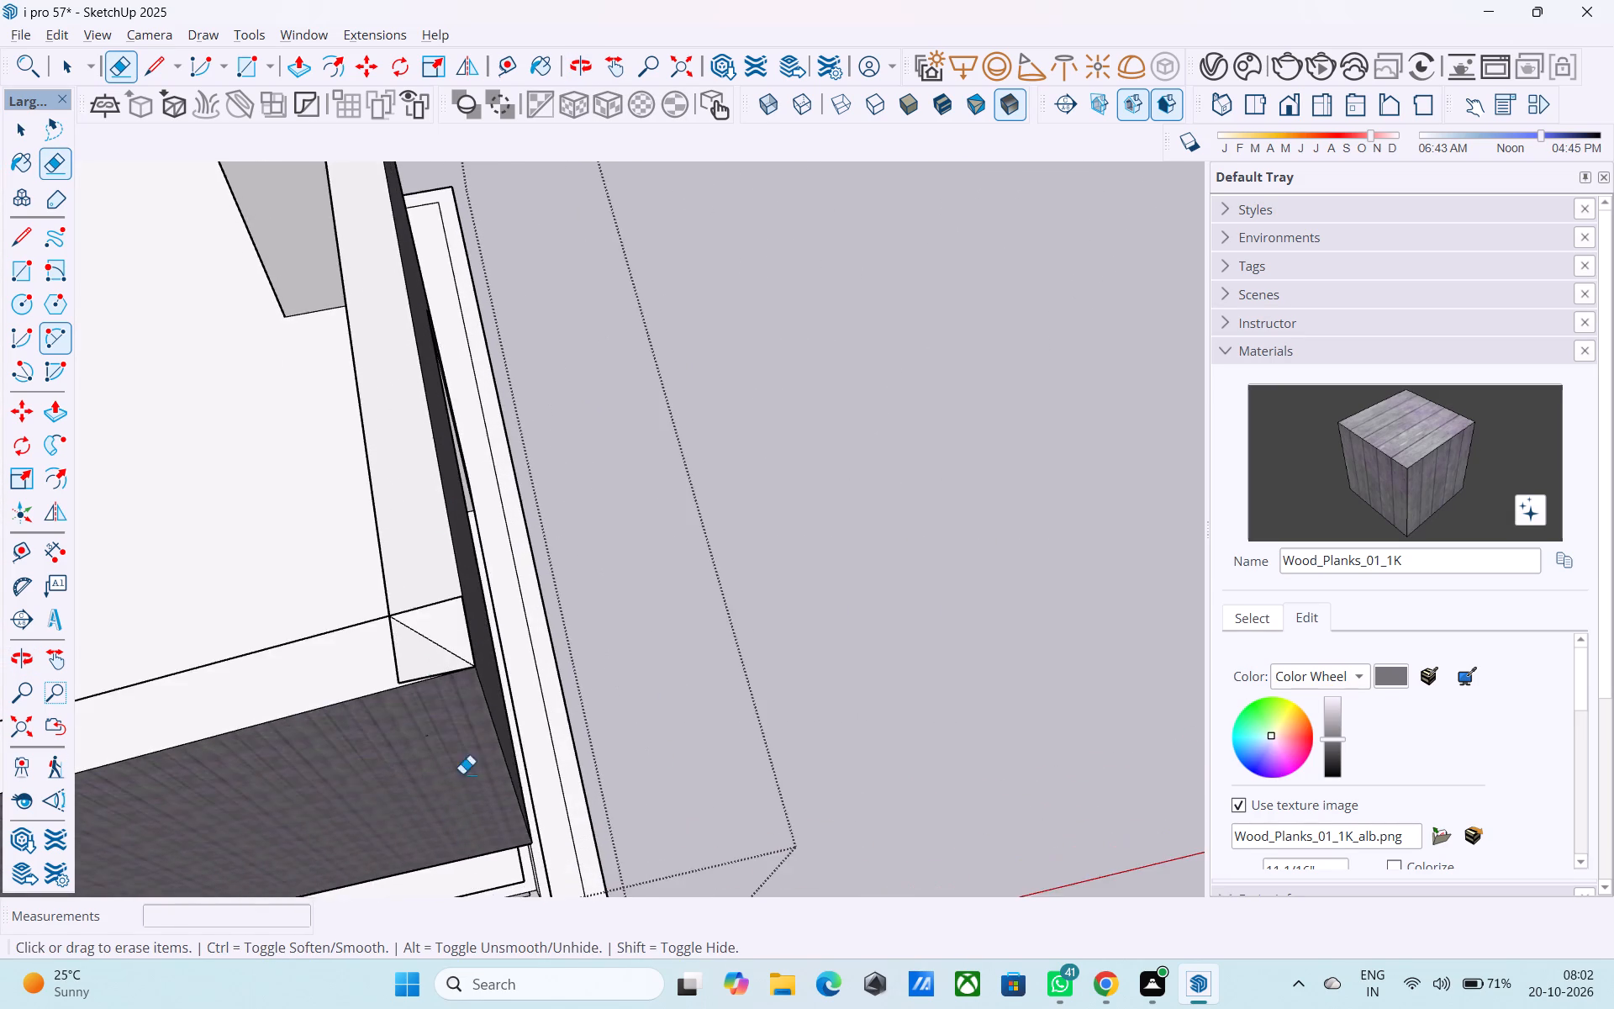
pyautogui.scroll(10, 462, 774)
pyautogui.moveTo(409, 560); pyautogui.dragTo(376, 237, button='middle')
pyautogui.moveTo(324, 504); pyautogui.dragTo(303, 465, button='middle')
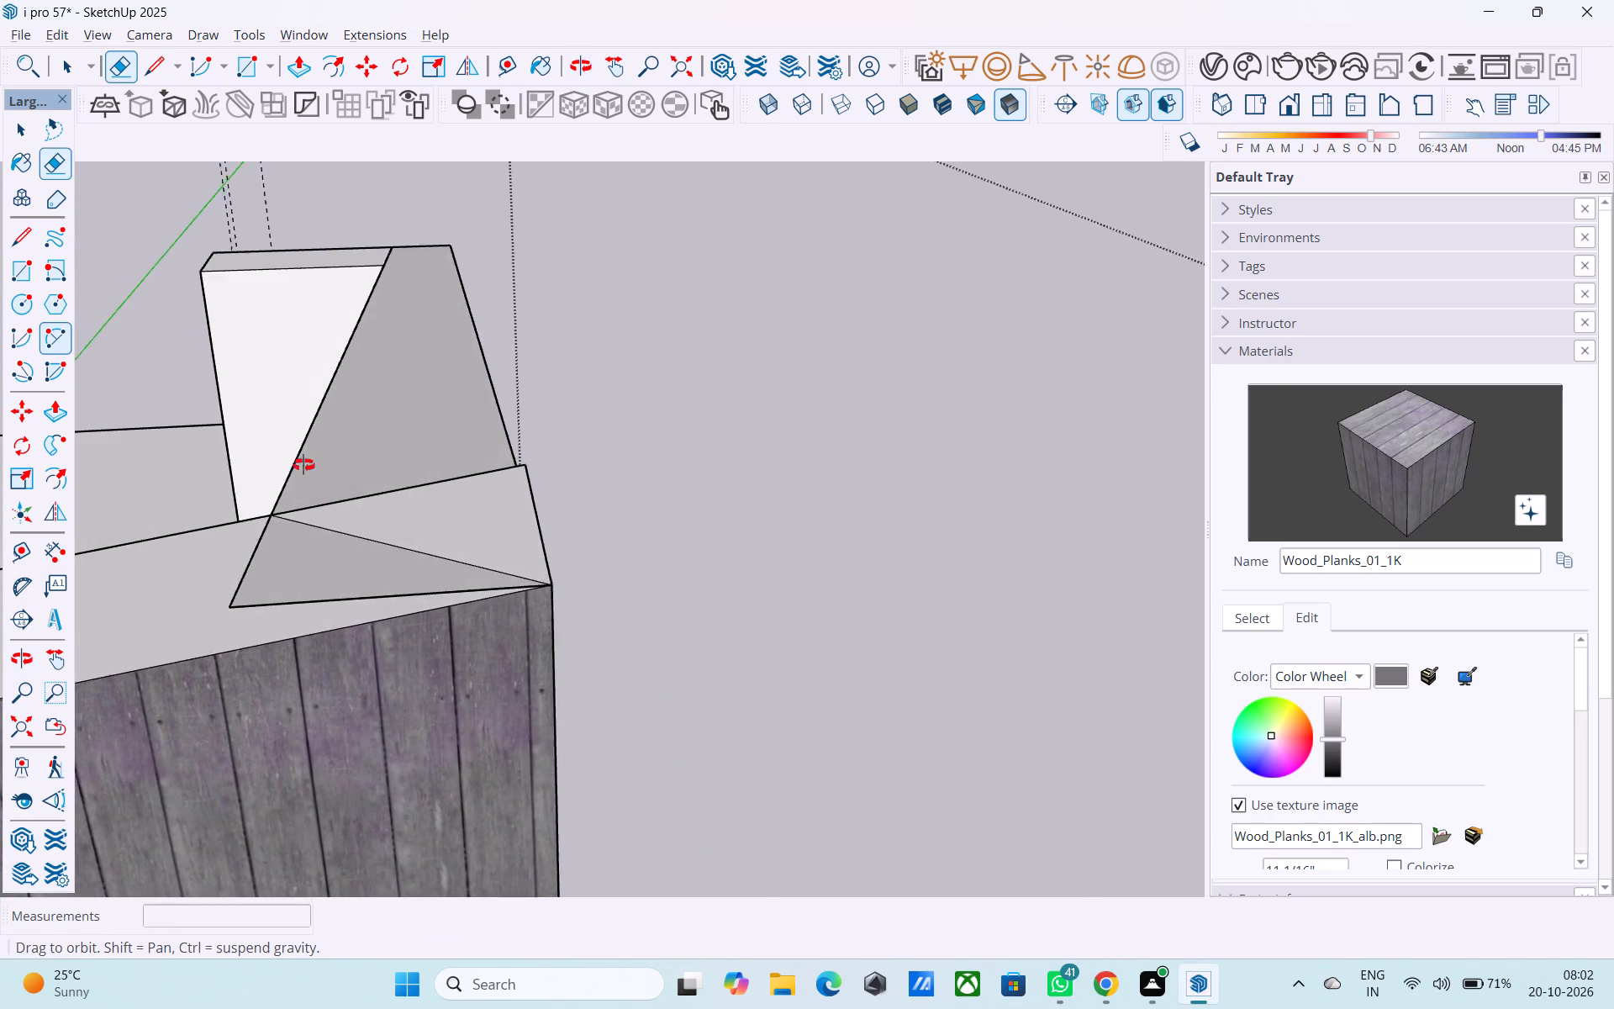
pyautogui.moveTo(303, 465); pyautogui.dragTo(210, 355, button='middle')
pyautogui.scroll(-3, 384, 325)
pyautogui.moveTo(384, 327); pyautogui.dragTo(421, 326, button='middle')
pyautogui.scroll(2, 432, 343)
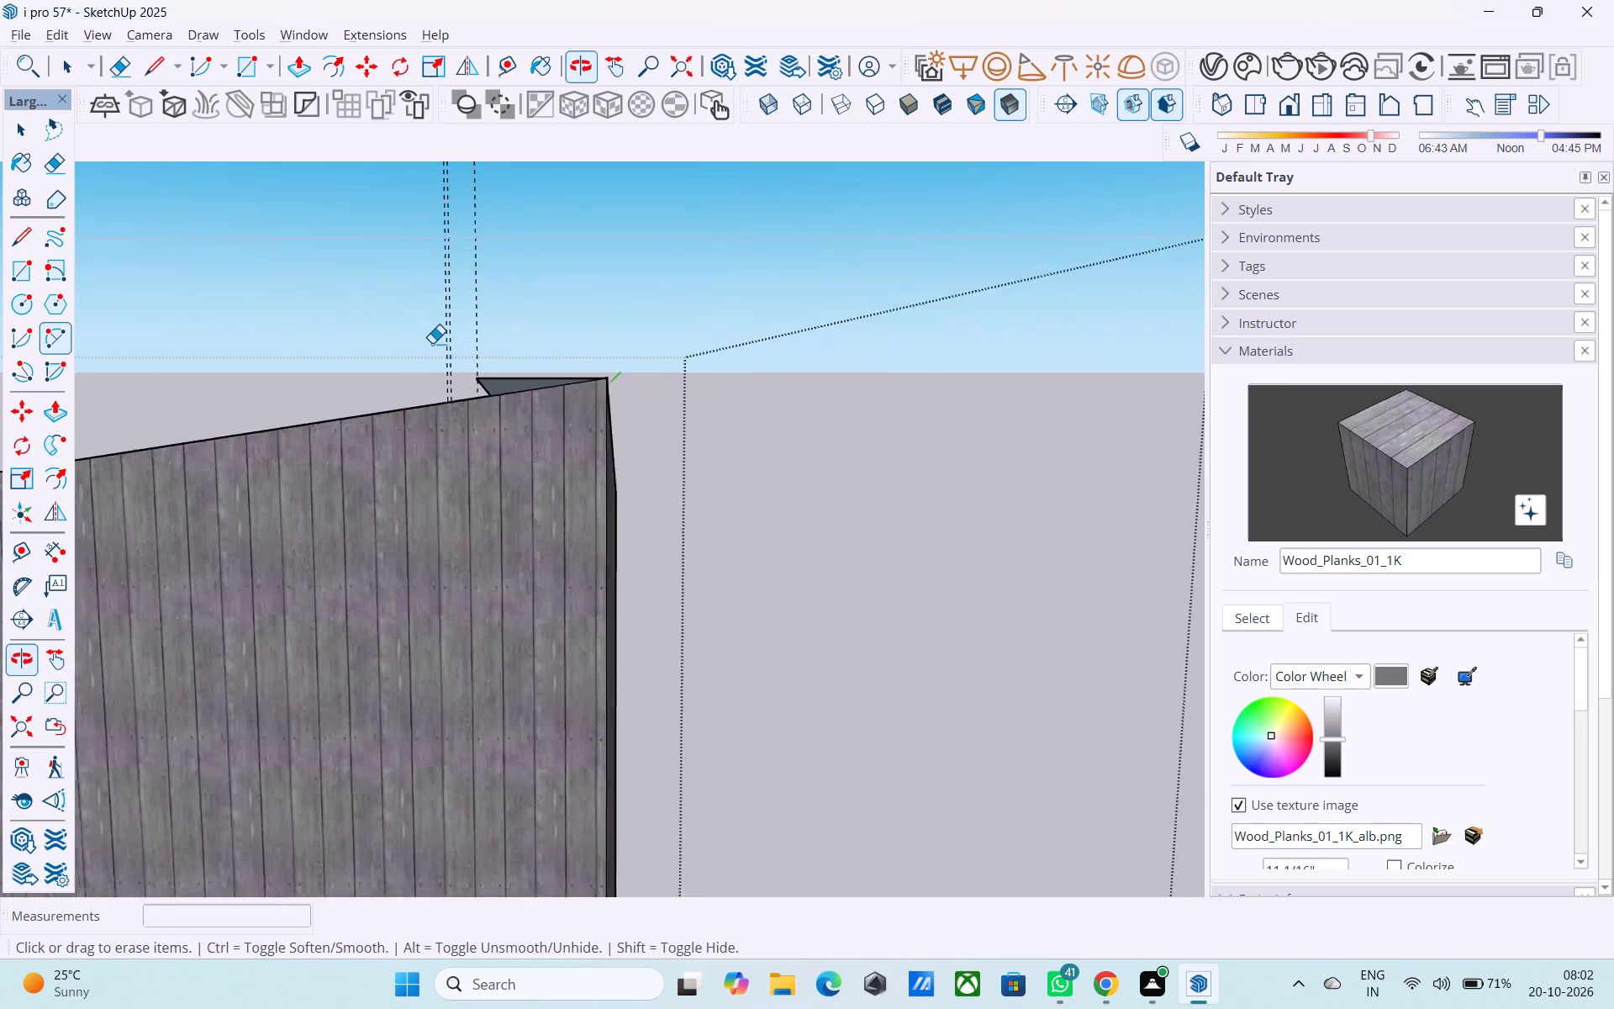
pyautogui.scroll(4, 432, 343)
pyautogui.scroll(-2, 529, 391)
pyautogui.moveTo(846, 576); pyautogui.dragTo(801, 545, button='middle')
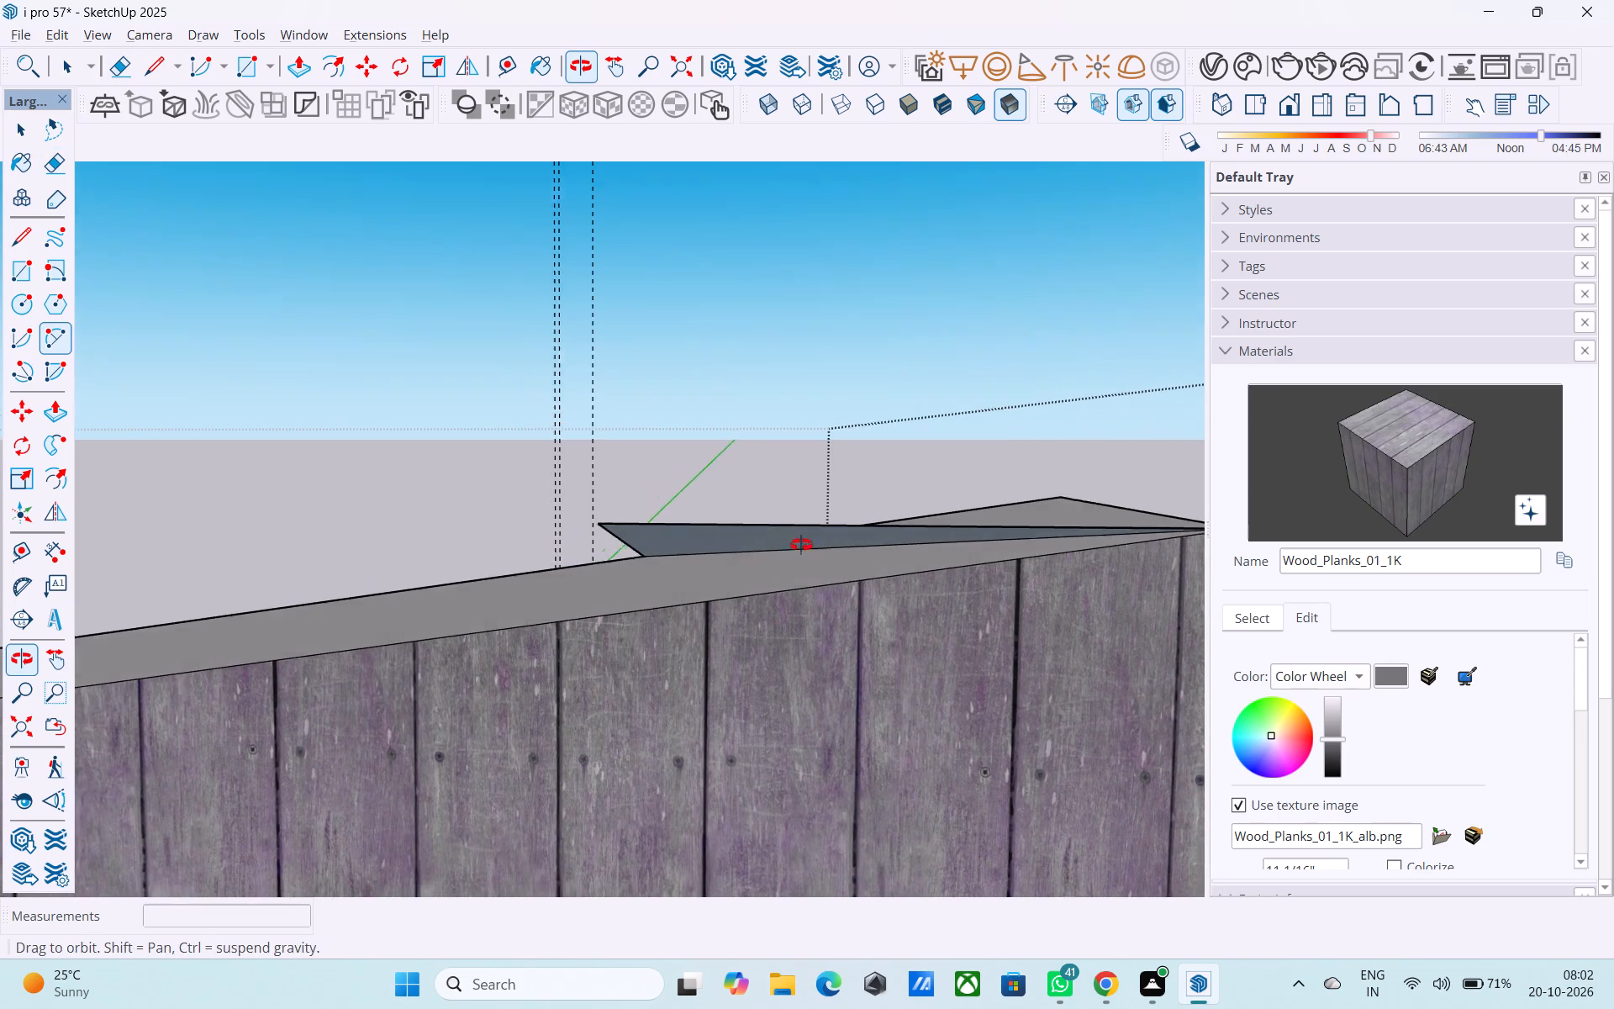
pyautogui.moveTo(801, 545); pyautogui.dragTo(804, 544, button='middle')
pyautogui.moveTo(798, 529); pyautogui.dragTo(797, 516)
pyautogui.moveTo(786, 520); pyautogui.dragTo(588, 777, button='middle')
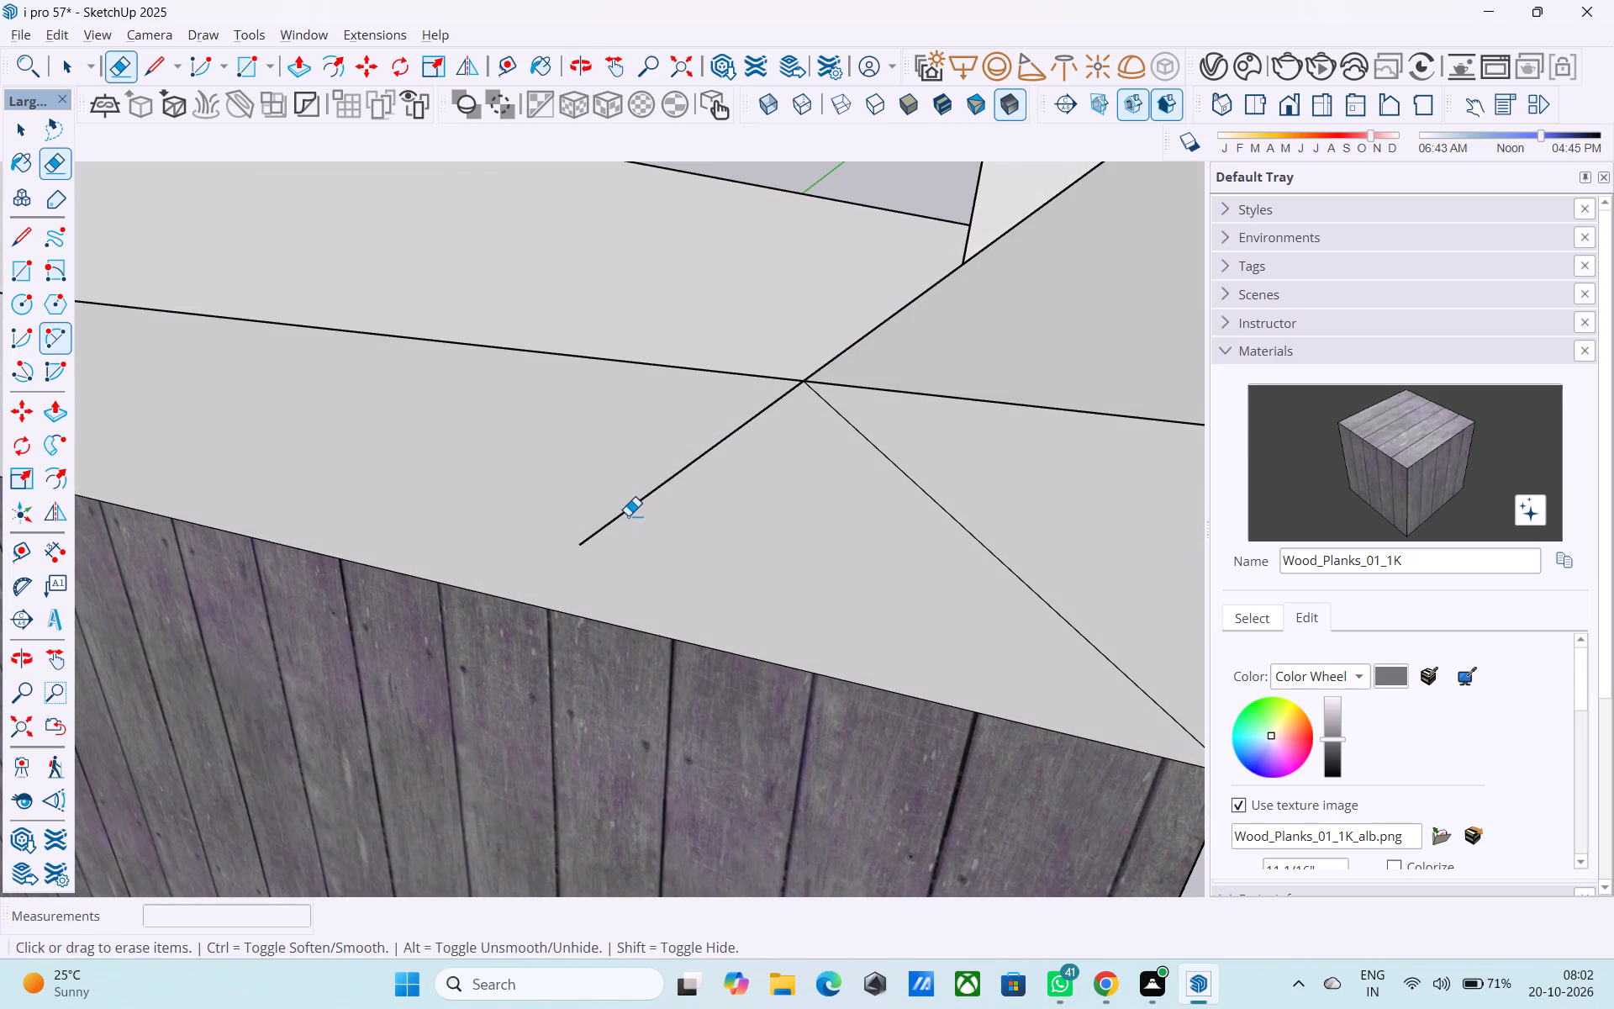
pyautogui.moveTo(628, 515); pyautogui.dragTo(611, 504)
# Erase the last leftover corner cap edges over the other parapet wing, keeping the diagonal corner line.
pyautogui.scroll(-4, 531, 527)
pyautogui.moveTo(827, 550); pyautogui.dragTo(337, 451, button='middle')
pyautogui.scroll(-2, 363, 455)
pyautogui.moveTo(712, 584); pyautogui.dragTo(712, 583, button='middle')
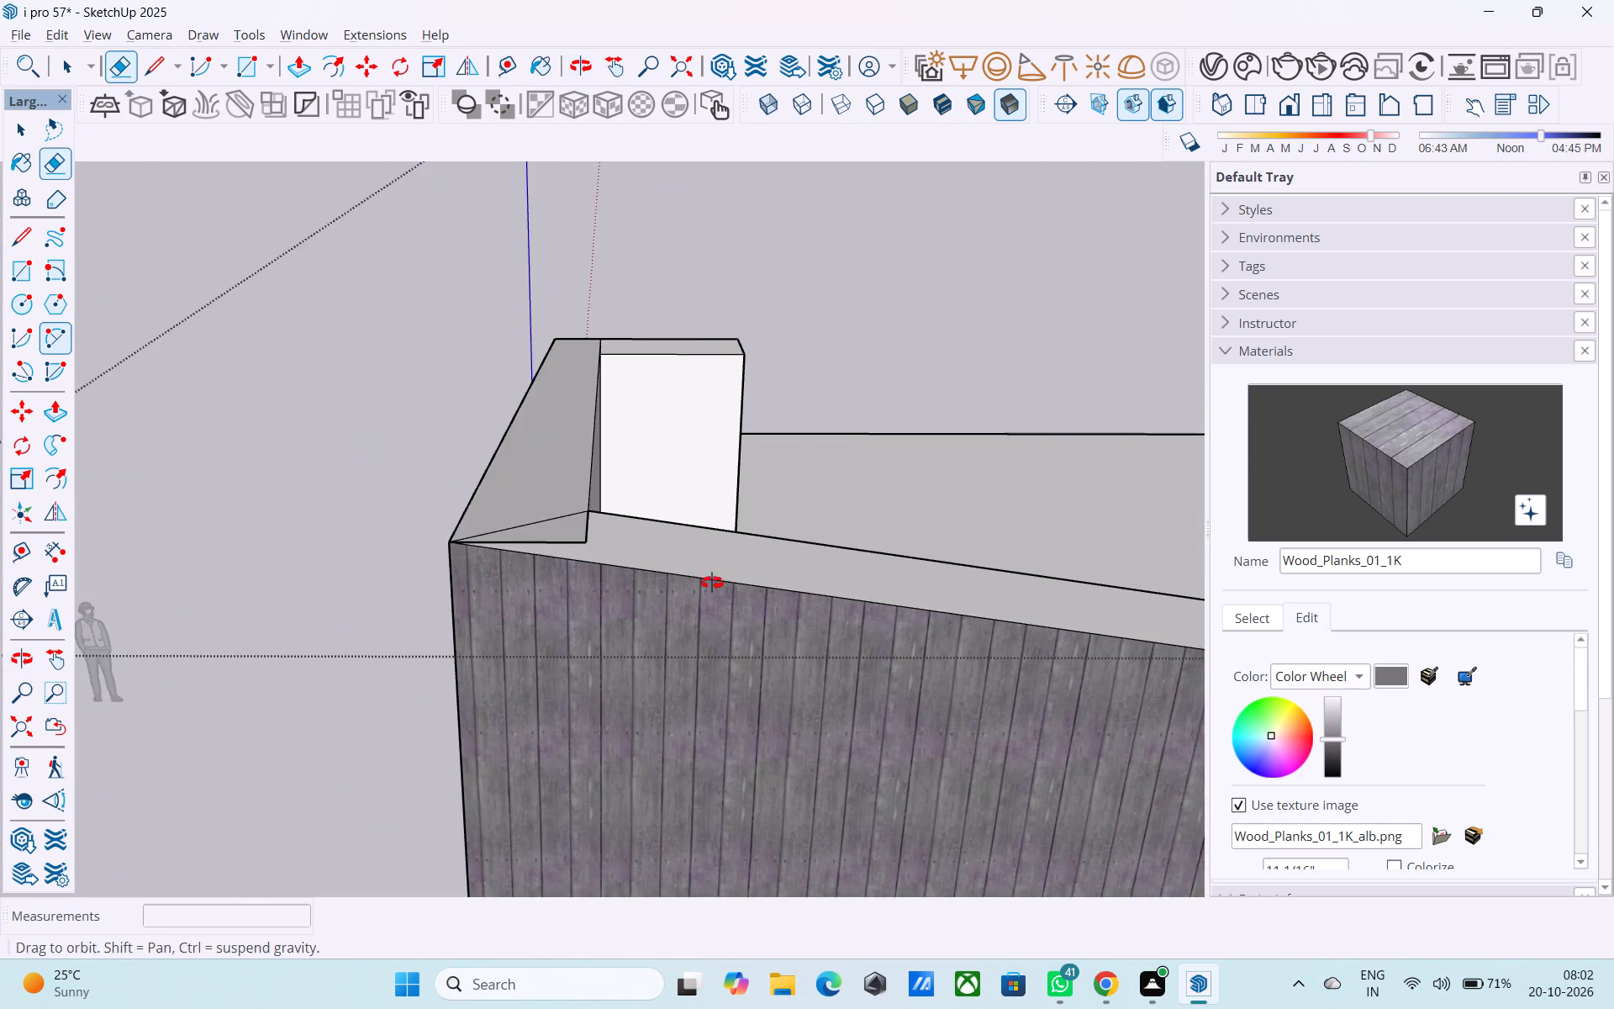
pyautogui.moveTo(712, 583); pyautogui.dragTo(690, 577, button='middle')
pyautogui.scroll(-1, 689, 577)
pyautogui.scroll(13, 642, 564)
pyautogui.click(549, 515)
# Paint the top faces of both parapet wings with the Wood_Planks_01_1K material.
pyautogui.moveTo(546, 510); pyautogui.dragTo(936, 489, button='middle')
pyautogui.scroll(-3, 942, 465)
pyautogui.moveTo(657, 493); pyautogui.dragTo(710, 540, button='middle')
pyautogui.scroll(-3, 673, 507)
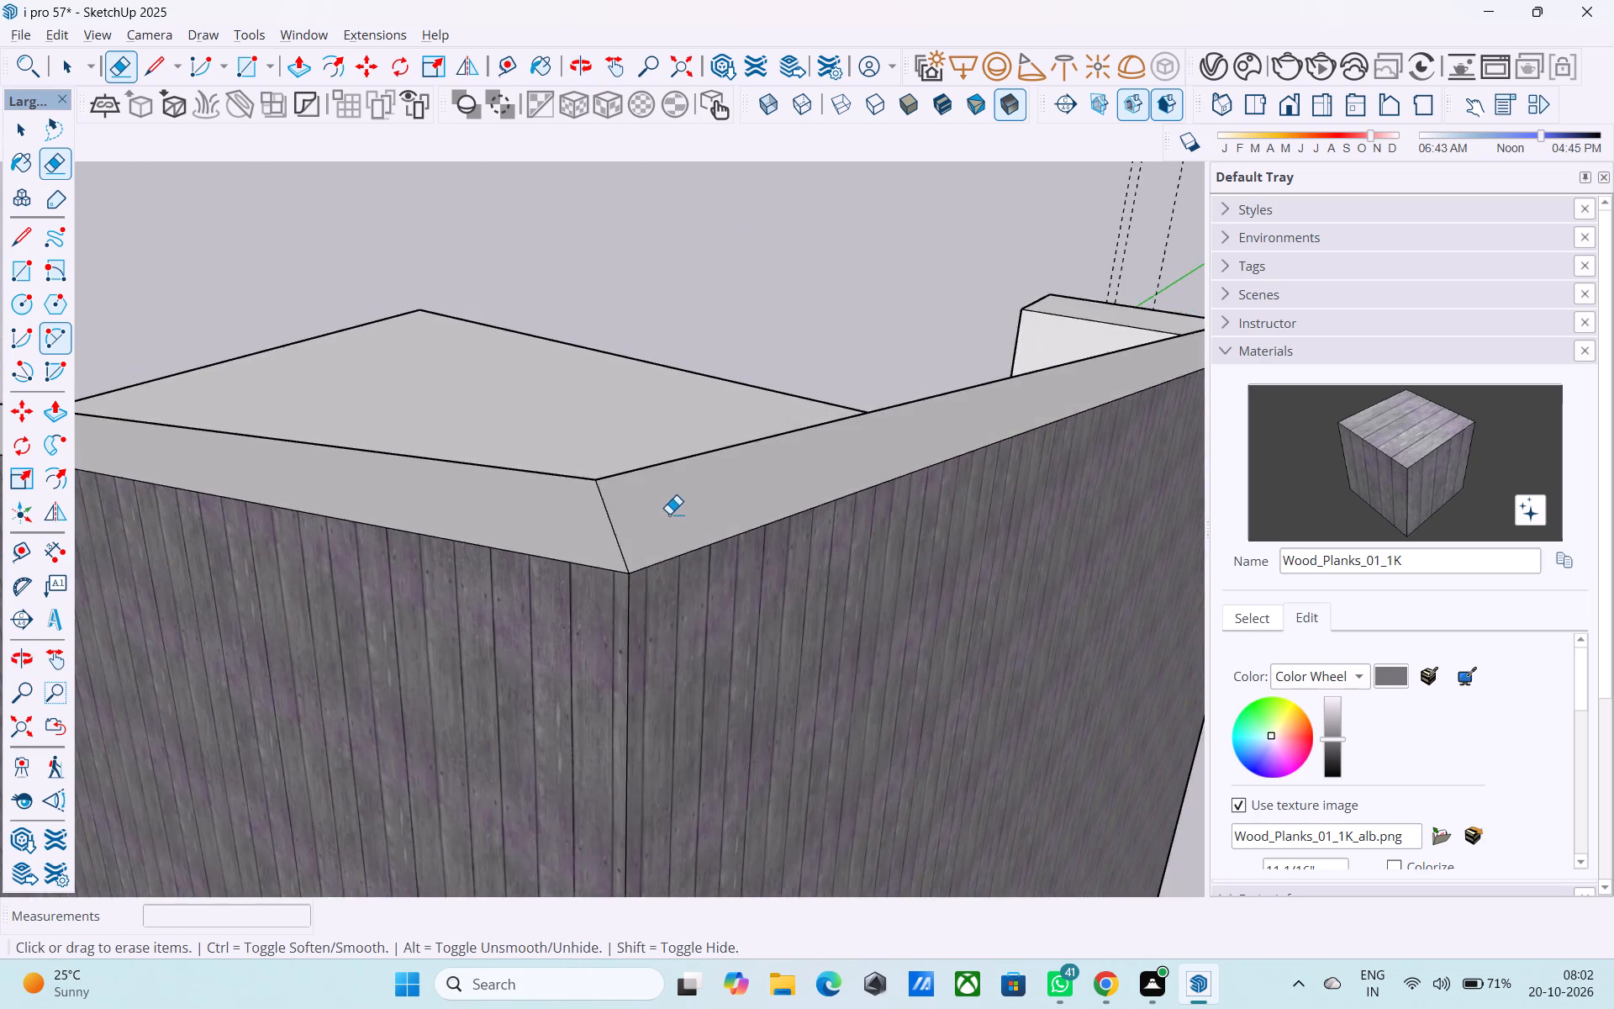
pyautogui.scroll(-14, 669, 514)
pyautogui.moveTo(569, 488); pyautogui.dragTo(541, 594, button='middle')
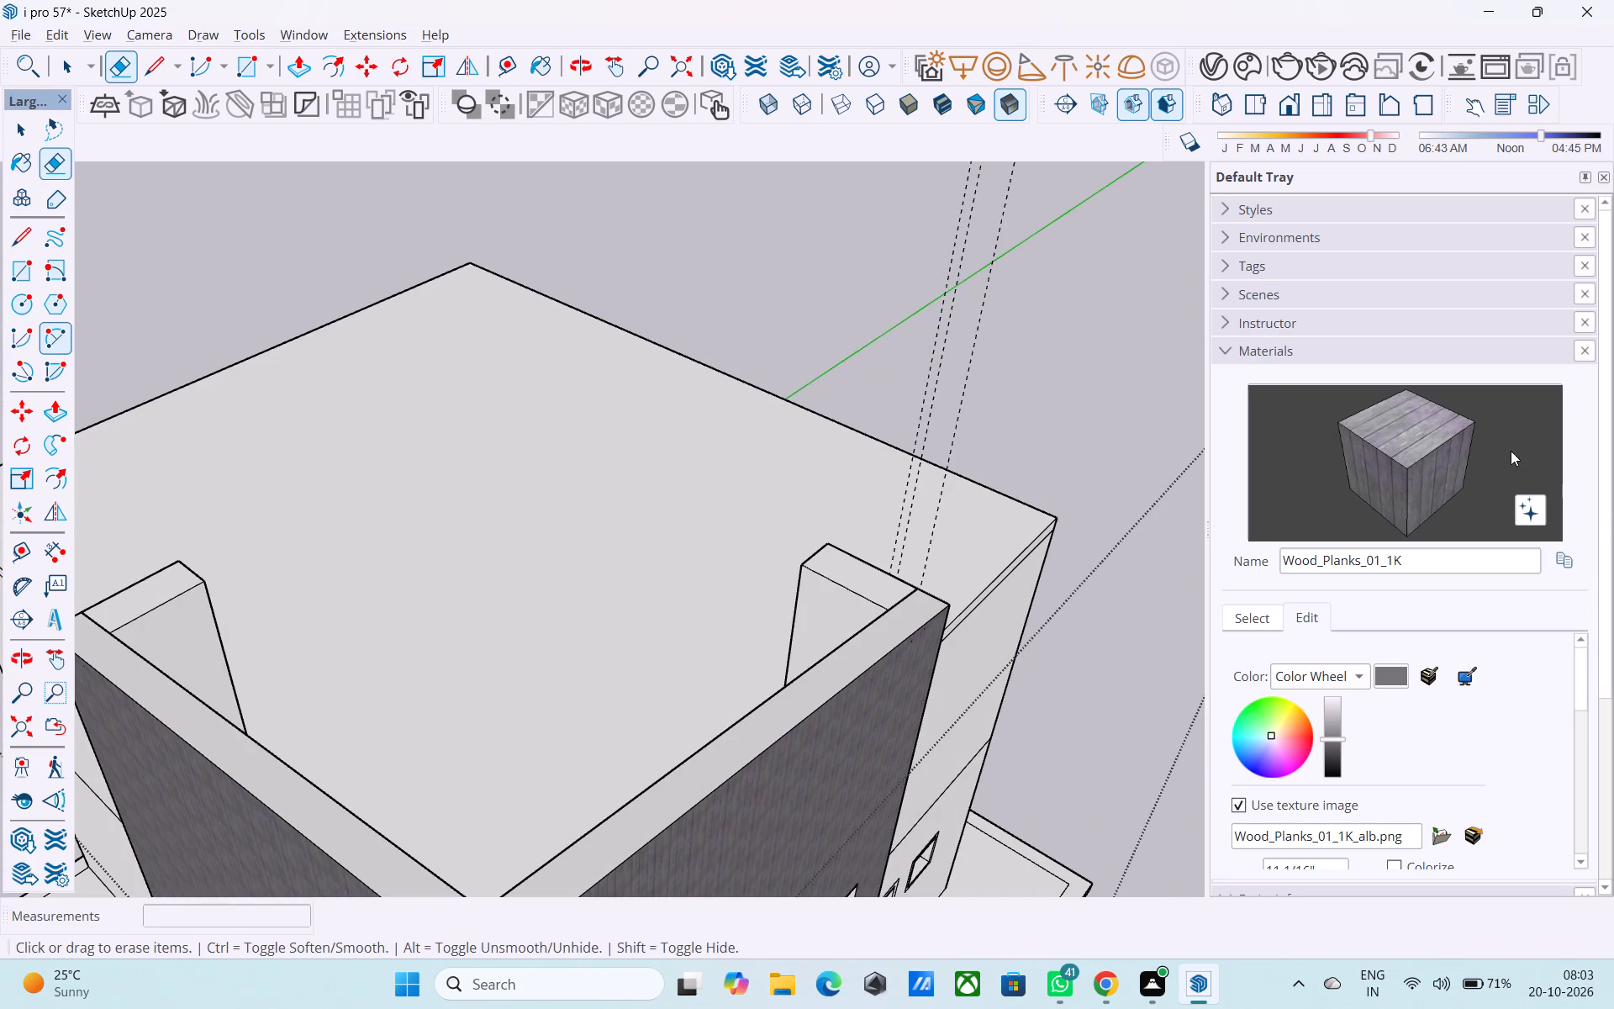
pyautogui.click(1432, 461)
pyautogui.click(706, 759)
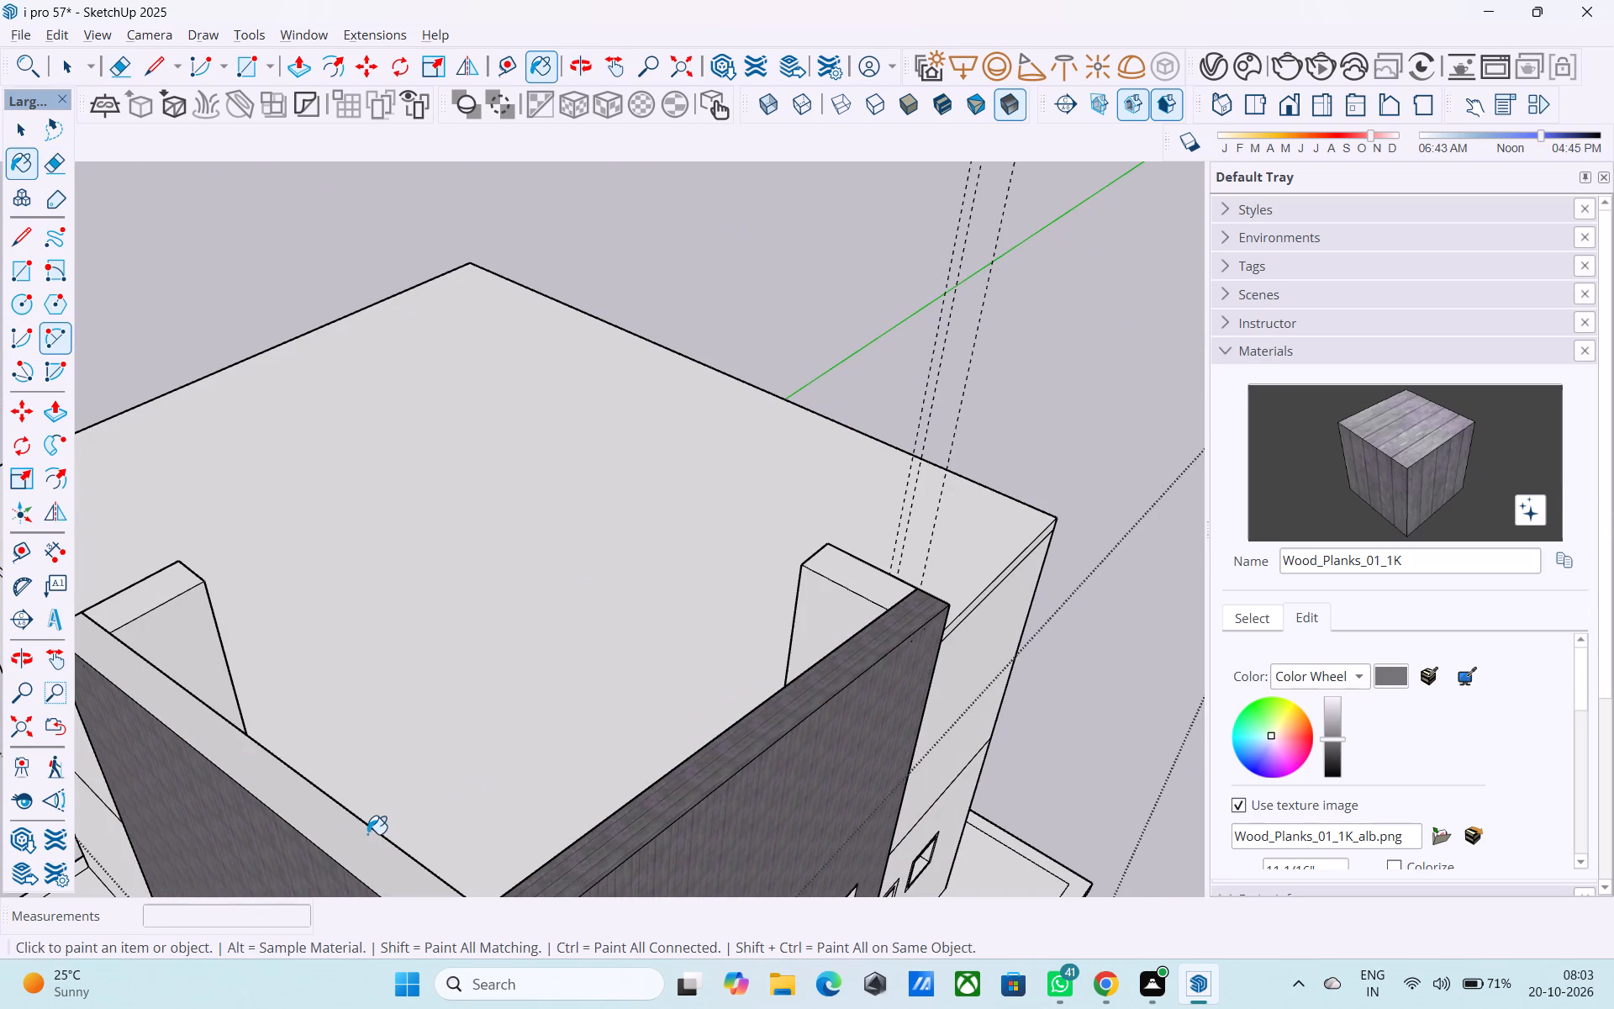
pyautogui.click(367, 834)
# Examine the outer walls, end faces and parapet returns of the wood-plank corner volume.
pyautogui.moveTo(376, 803); pyautogui.dragTo(694, 651, button='middle')
pyautogui.scroll(-7, 672, 650)
pyautogui.scroll(6, 788, 548)
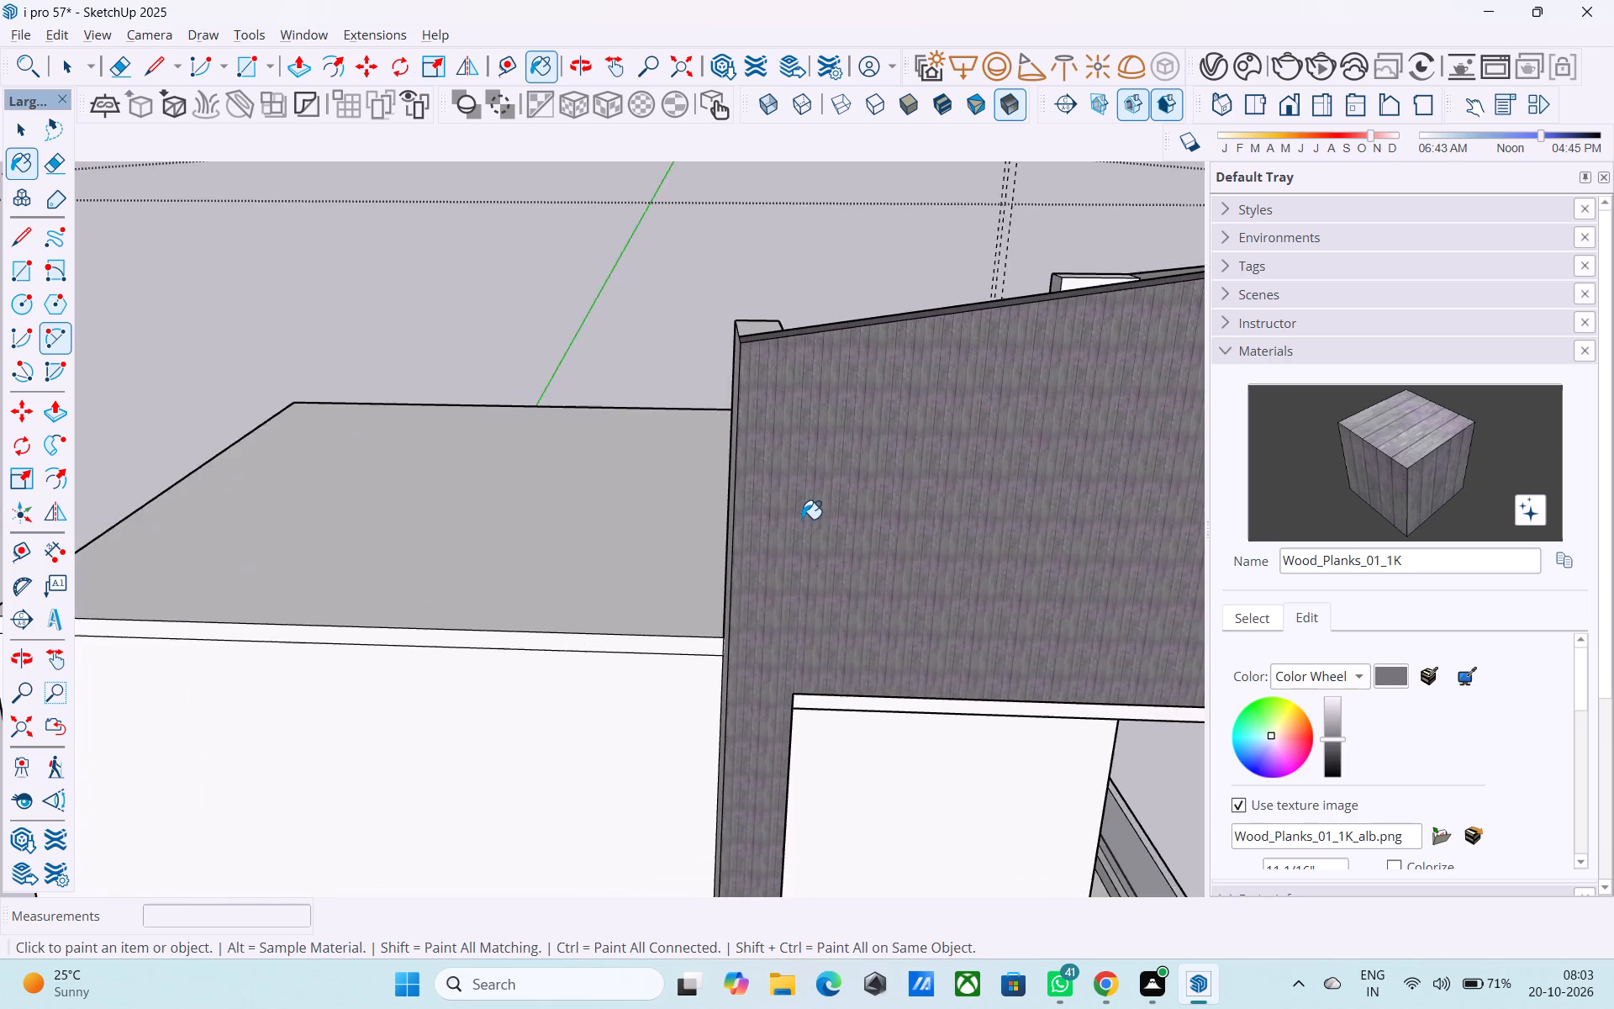
pyautogui.scroll(4, 802, 519)
pyautogui.moveTo(802, 519); pyautogui.dragTo(1174, 577, button='middle')
pyautogui.moveTo(1036, 564); pyautogui.dragTo(1068, 563, button='middle')
pyautogui.moveTo(1005, 570); pyautogui.dragTo(814, 577, button='middle')
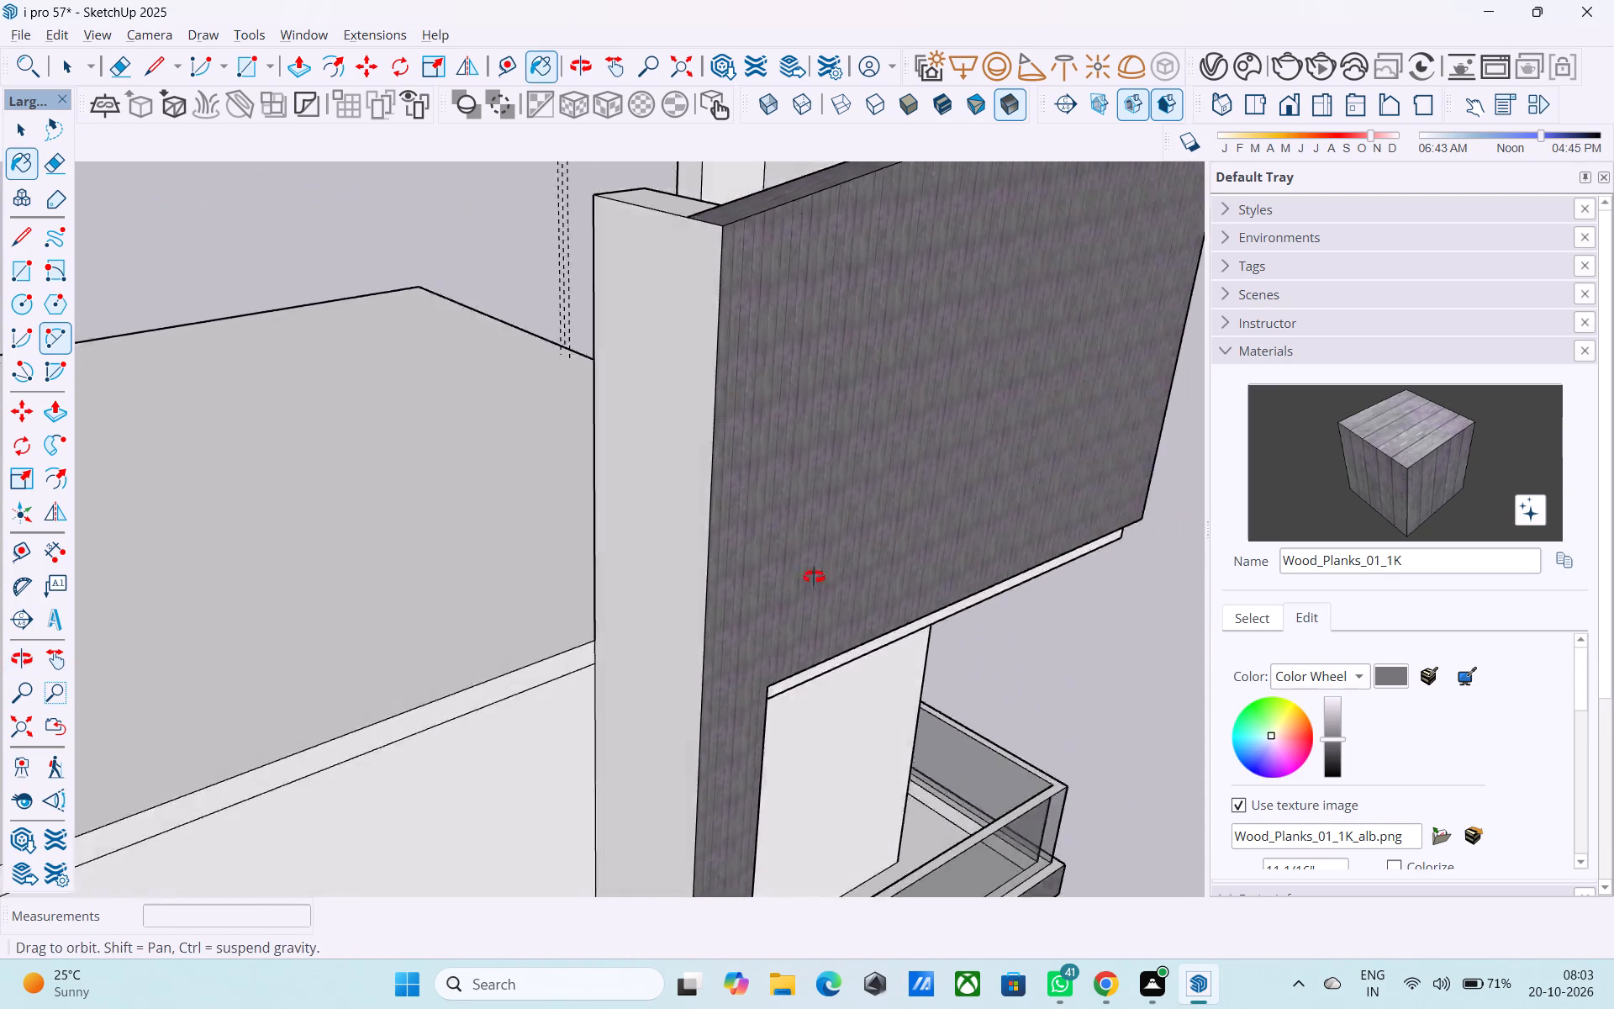
pyautogui.moveTo(814, 577); pyautogui.dragTo(736, 578, button='middle')
pyautogui.scroll(-2, 733, 556)
pyautogui.scroll(1, 733, 556)
pyautogui.scroll(-10, 733, 556)
pyautogui.moveTo(733, 539); pyautogui.dragTo(515, 606, button='middle')
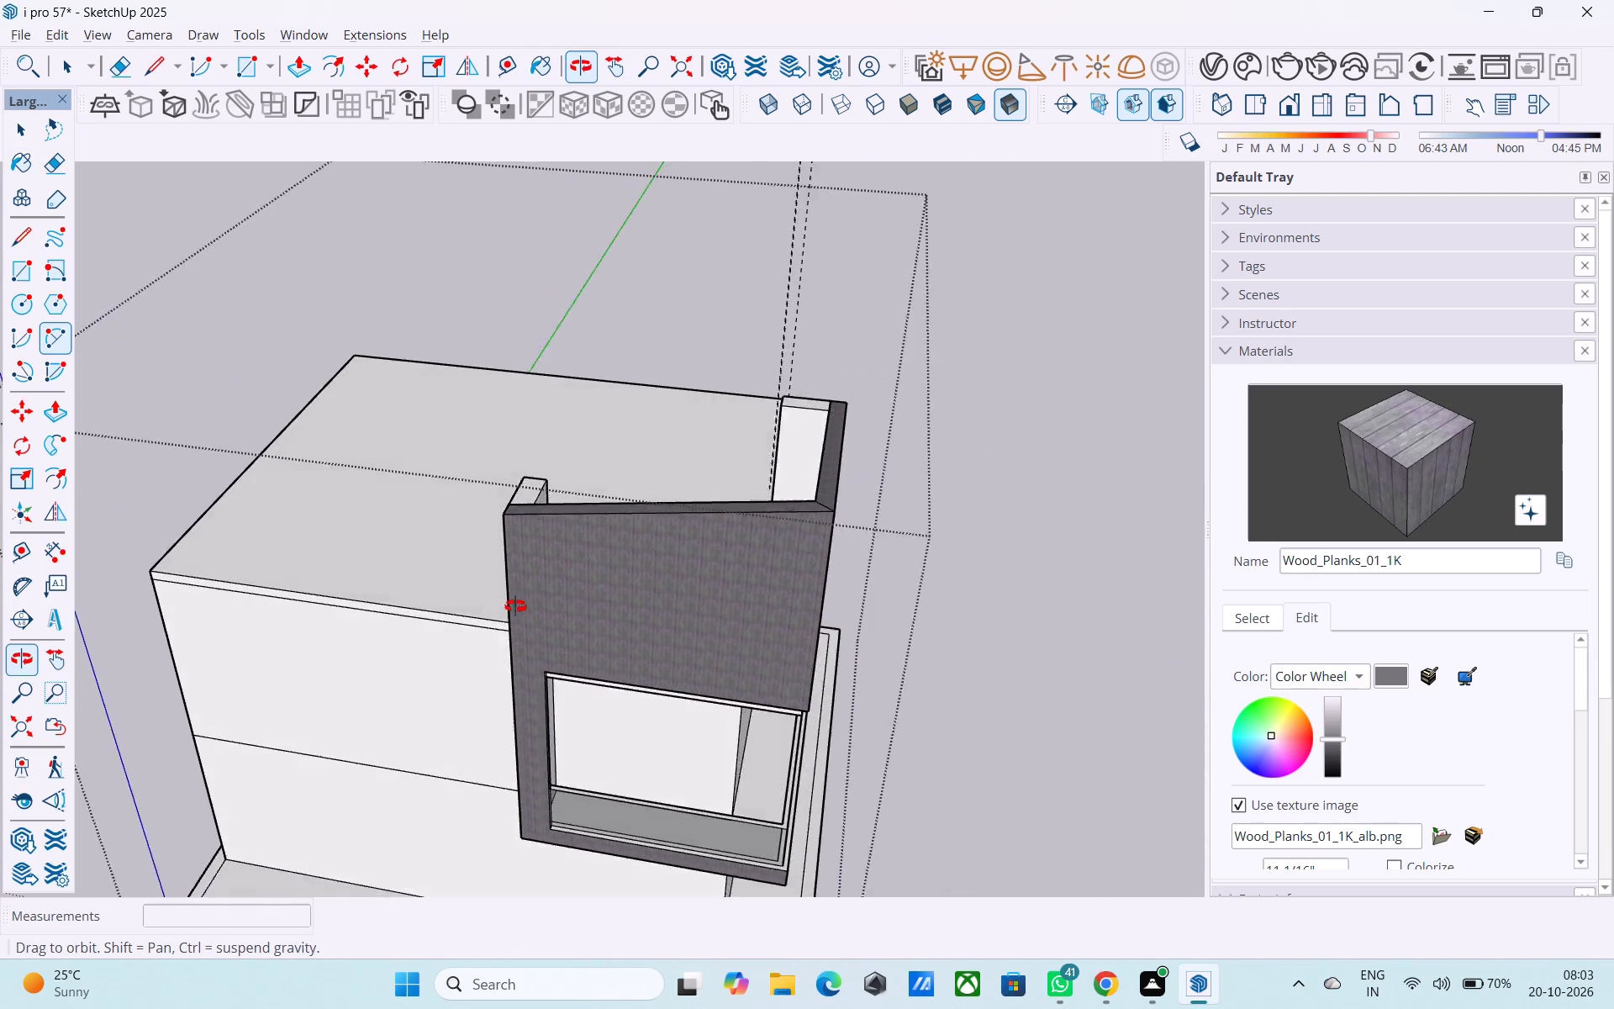
pyautogui.moveTo(515, 606); pyautogui.dragTo(394, 641, button='middle')
pyautogui.moveTo(611, 649); pyautogui.dragTo(222, 687, button='middle')
pyautogui.scroll(4, 578, 548)
pyautogui.moveTo(589, 534); pyautogui.dragTo(368, 521, button='middle')
pyautogui.keyDown('shift'); pyautogui.moveTo(483, 479); pyautogui.dragTo(365, 498, button='middle'); pyautogui.keyUp('shift')
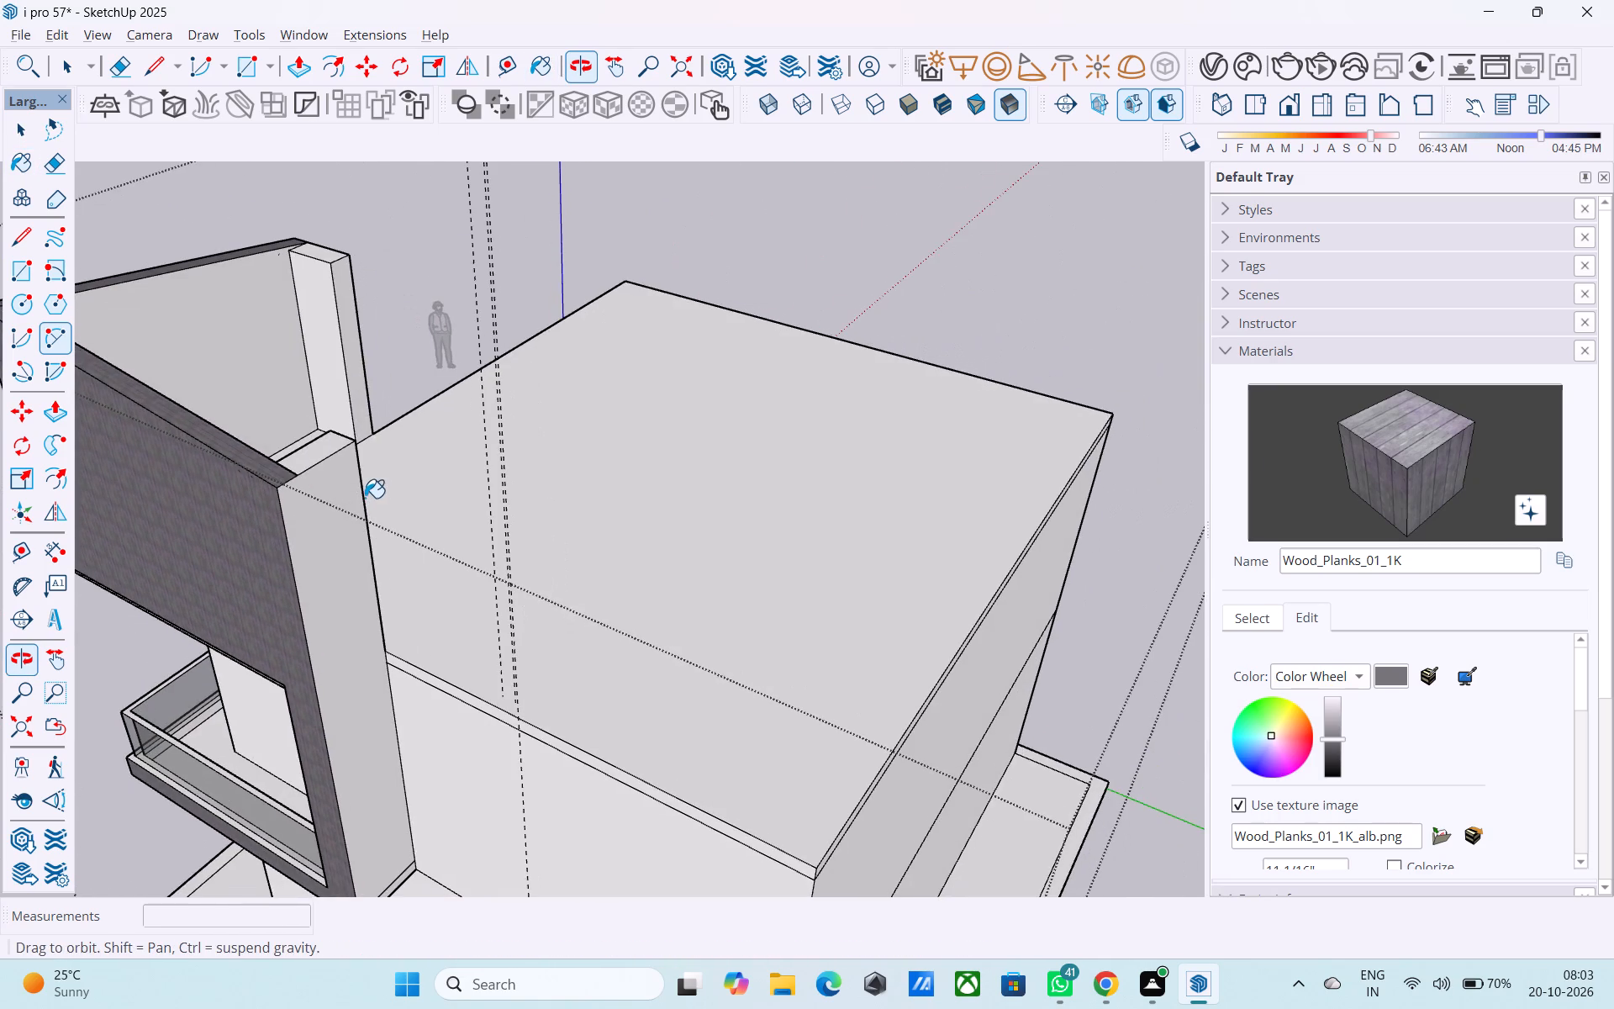
# Draw a vertical line down the corner volume's end face, from the parapet's inner top corner to the bottom edge.
pyautogui.keyDown('shift'); pyautogui.moveTo(367, 500); pyautogui.dragTo(472, 541, button='middle'); pyautogui.keyUp('shift')
pyautogui.press('l')
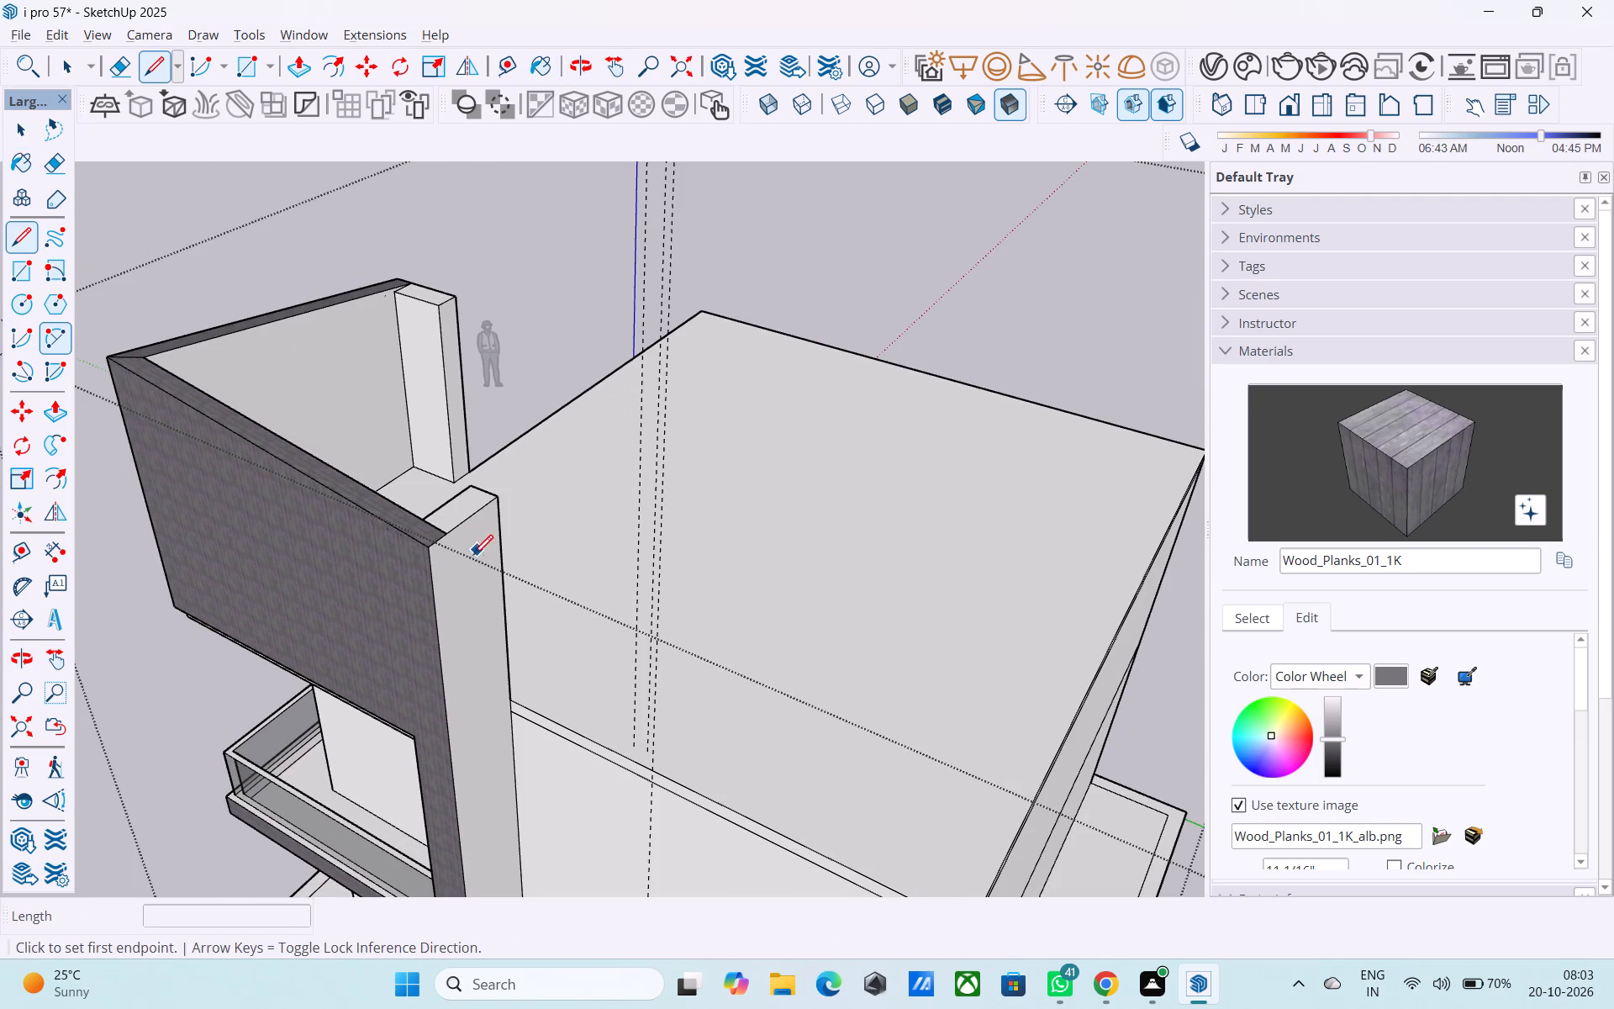
pyautogui.click(444, 531)
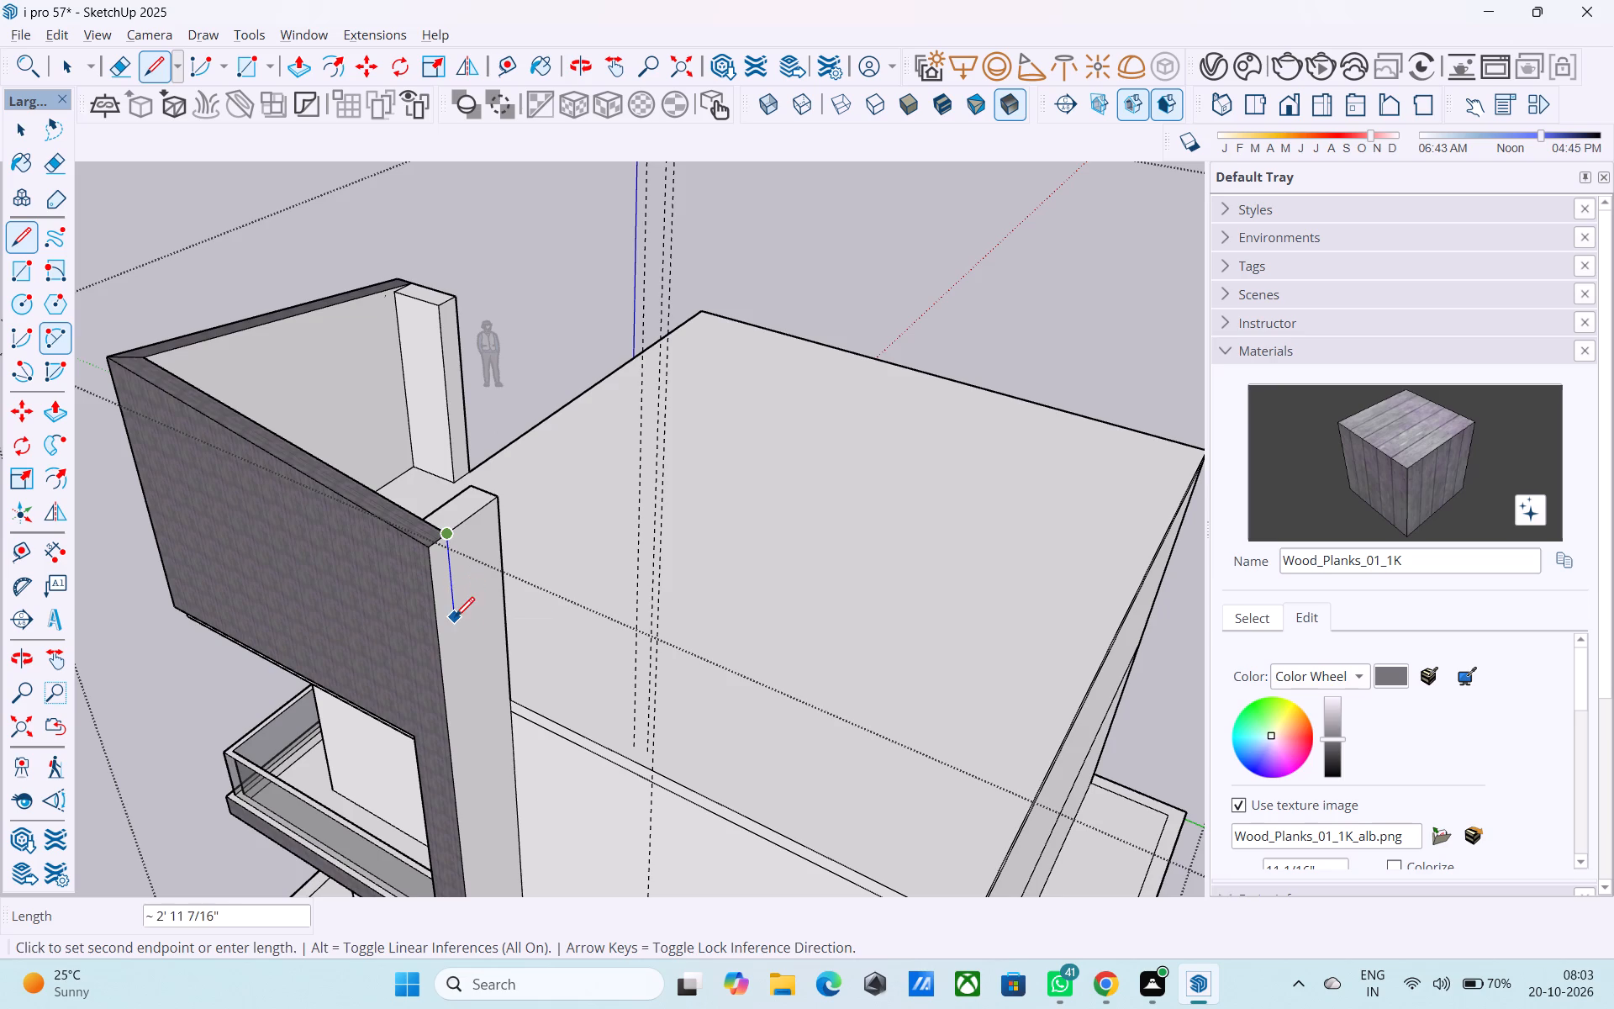
pyautogui.moveTo(456, 621); pyautogui.dragTo(452, 515, button='middle')
pyautogui.scroll(-5, 452, 515)
pyautogui.scroll(3, 454, 783)
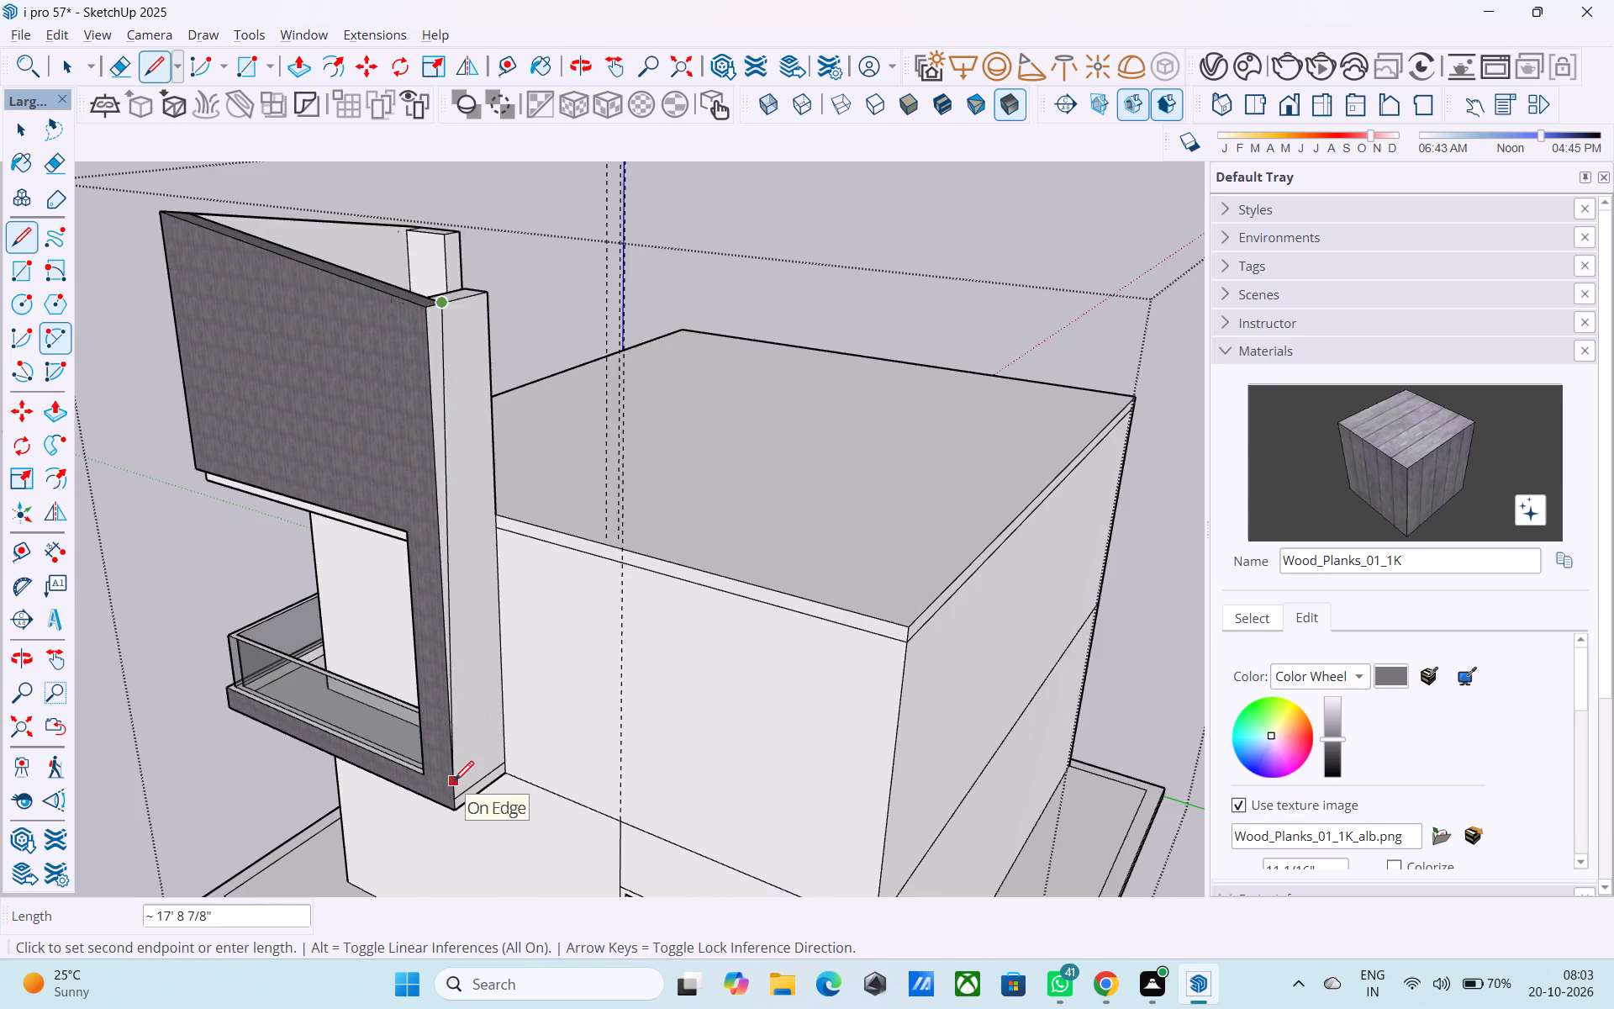
pyautogui.scroll(4, 454, 783)
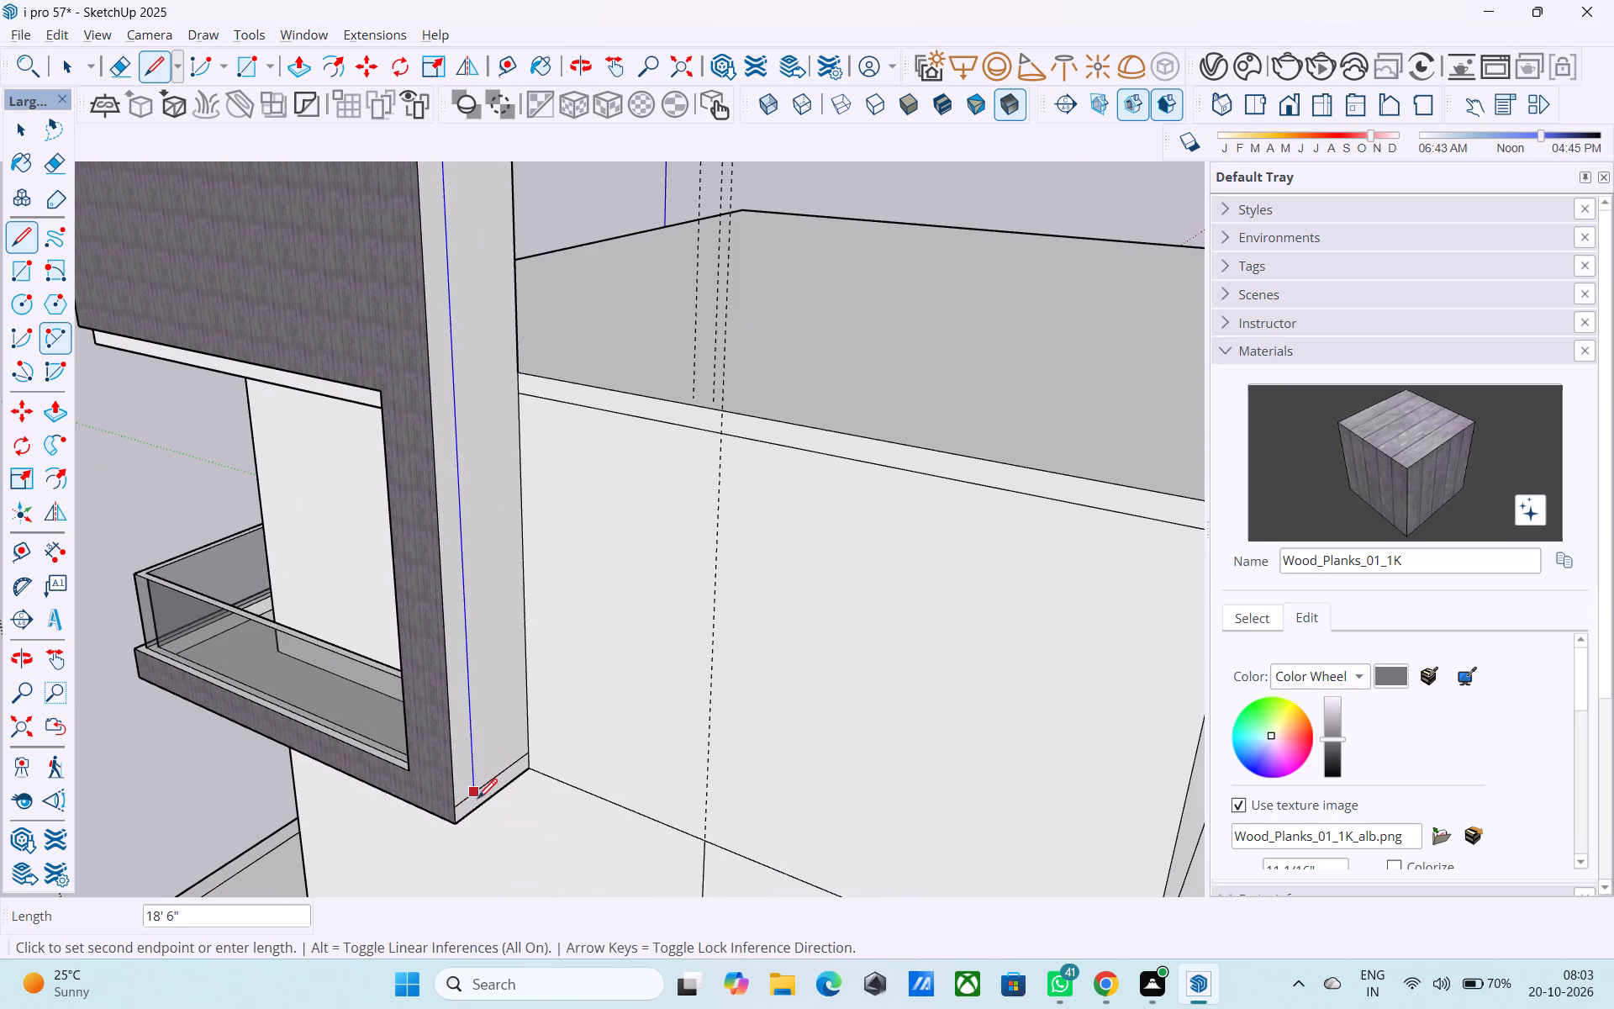
pyautogui.click(476, 808)
# Paint the outer strip of the corner volume's end face and its small bottom piece with Wood_Planks_01_1K.
pyautogui.click(1415, 476)
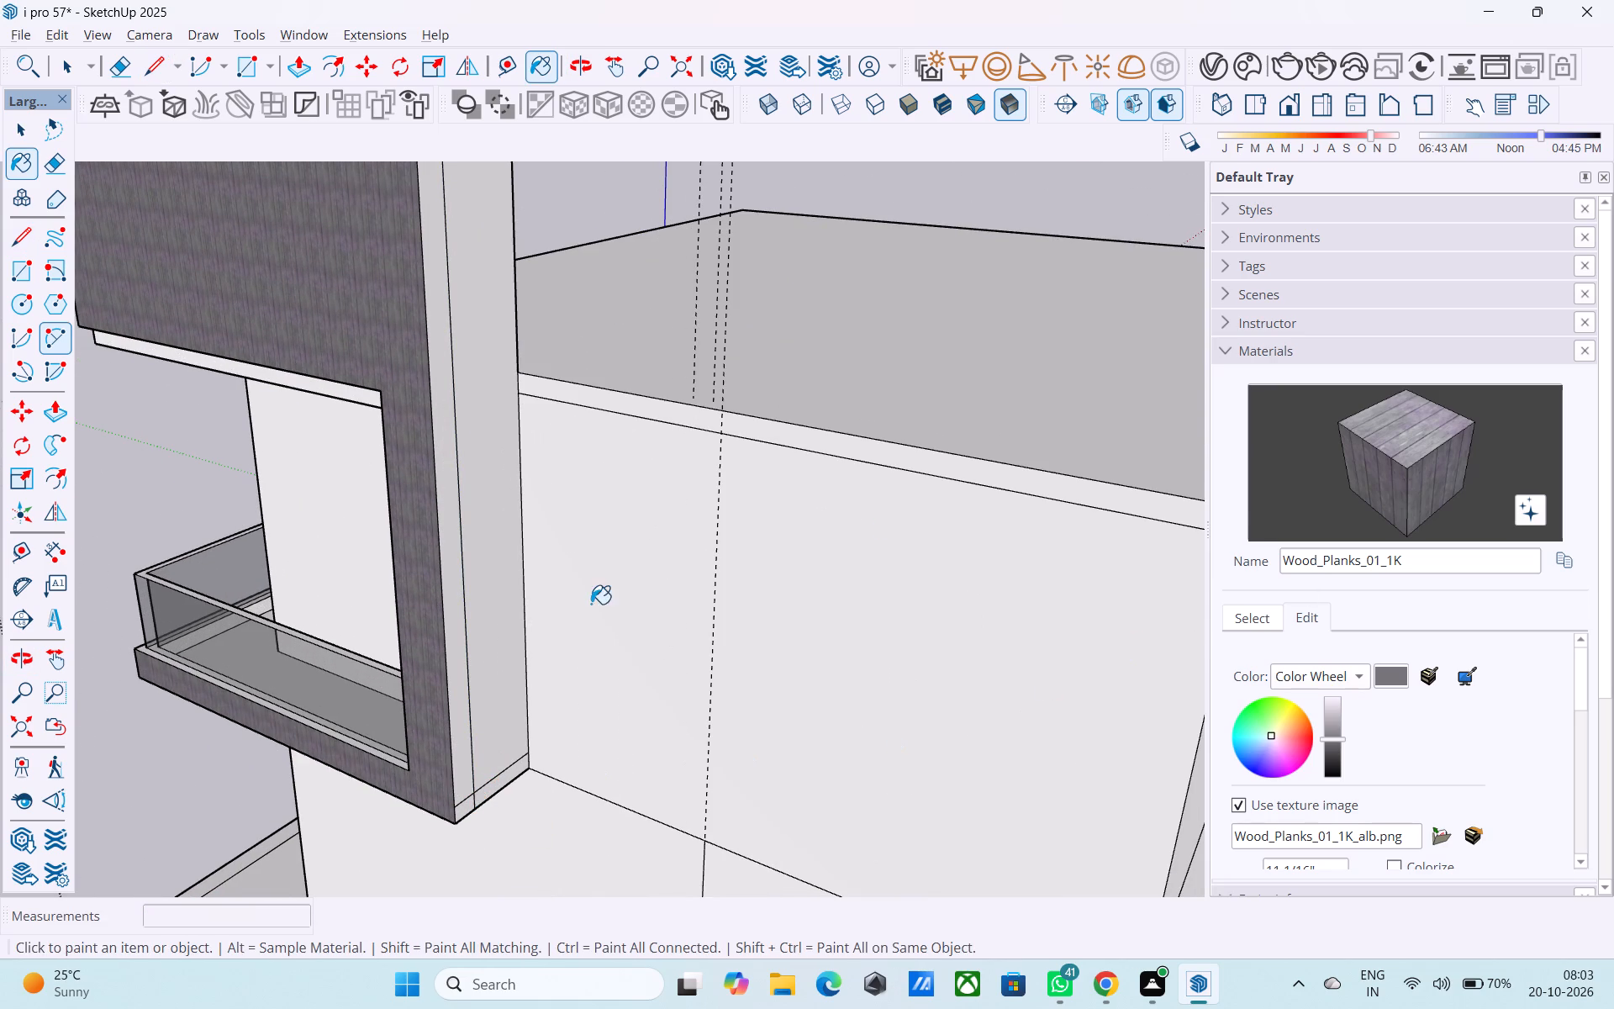
pyautogui.click(453, 603)
pyautogui.scroll(-5, 461, 685)
pyautogui.scroll(6, 467, 761)
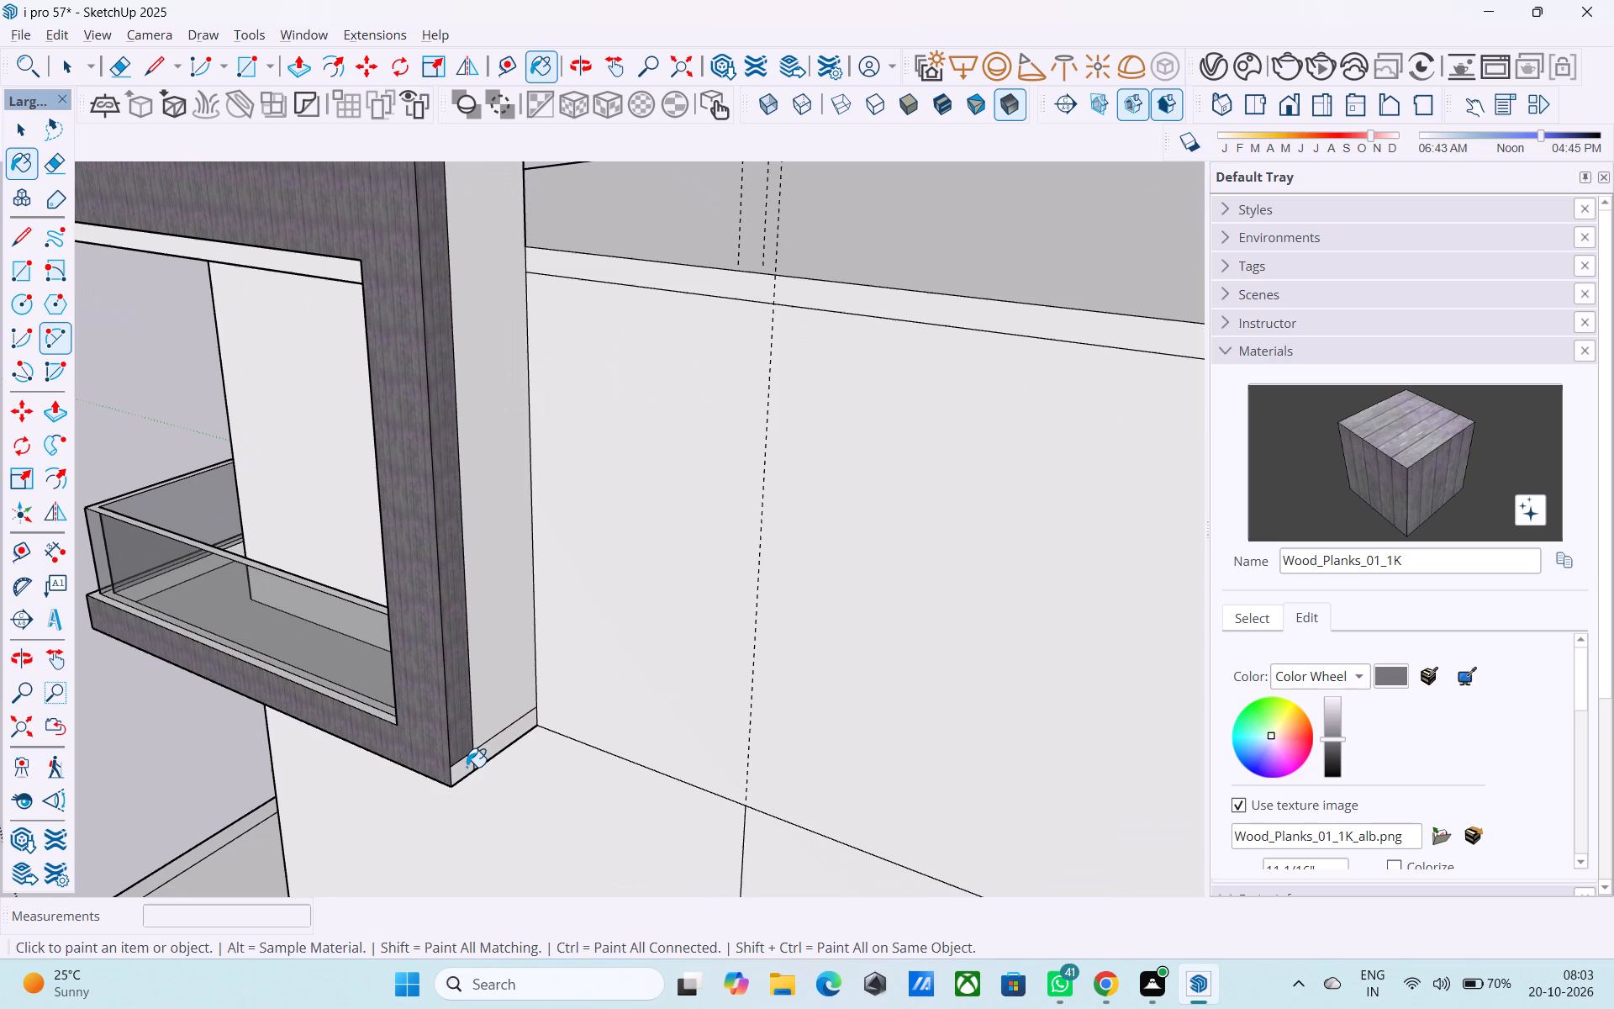
pyautogui.click(467, 767)
# Draw a 19' vertical line down the corner volume's other end face, from the parapet's inner top corner to the bottom edge.
pyautogui.scroll(-9, 461, 774)
pyautogui.moveTo(456, 774); pyautogui.dragTo(793, 849, button='middle')
pyautogui.scroll(-3, 746, 837)
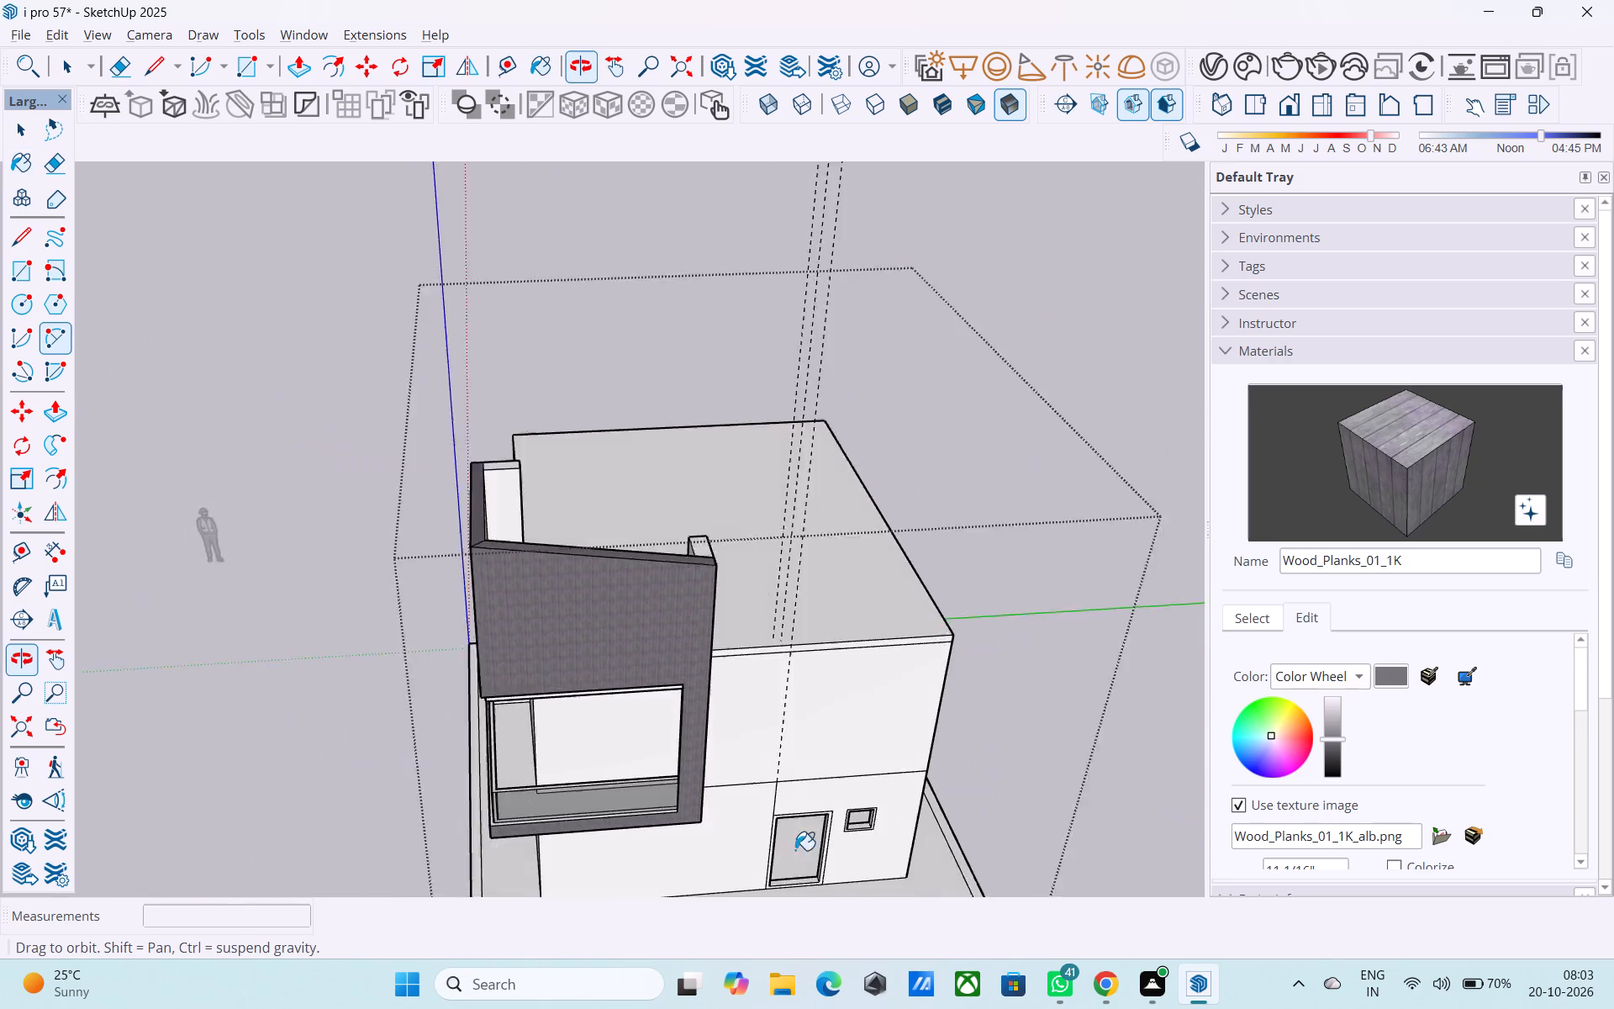
pyautogui.moveTo(526, 813); pyautogui.dragTo(1190, 785, button='middle')
pyautogui.scroll(11, 1105, 399)
pyautogui.moveTo(830, 441); pyautogui.dragTo(862, 462, button='middle')
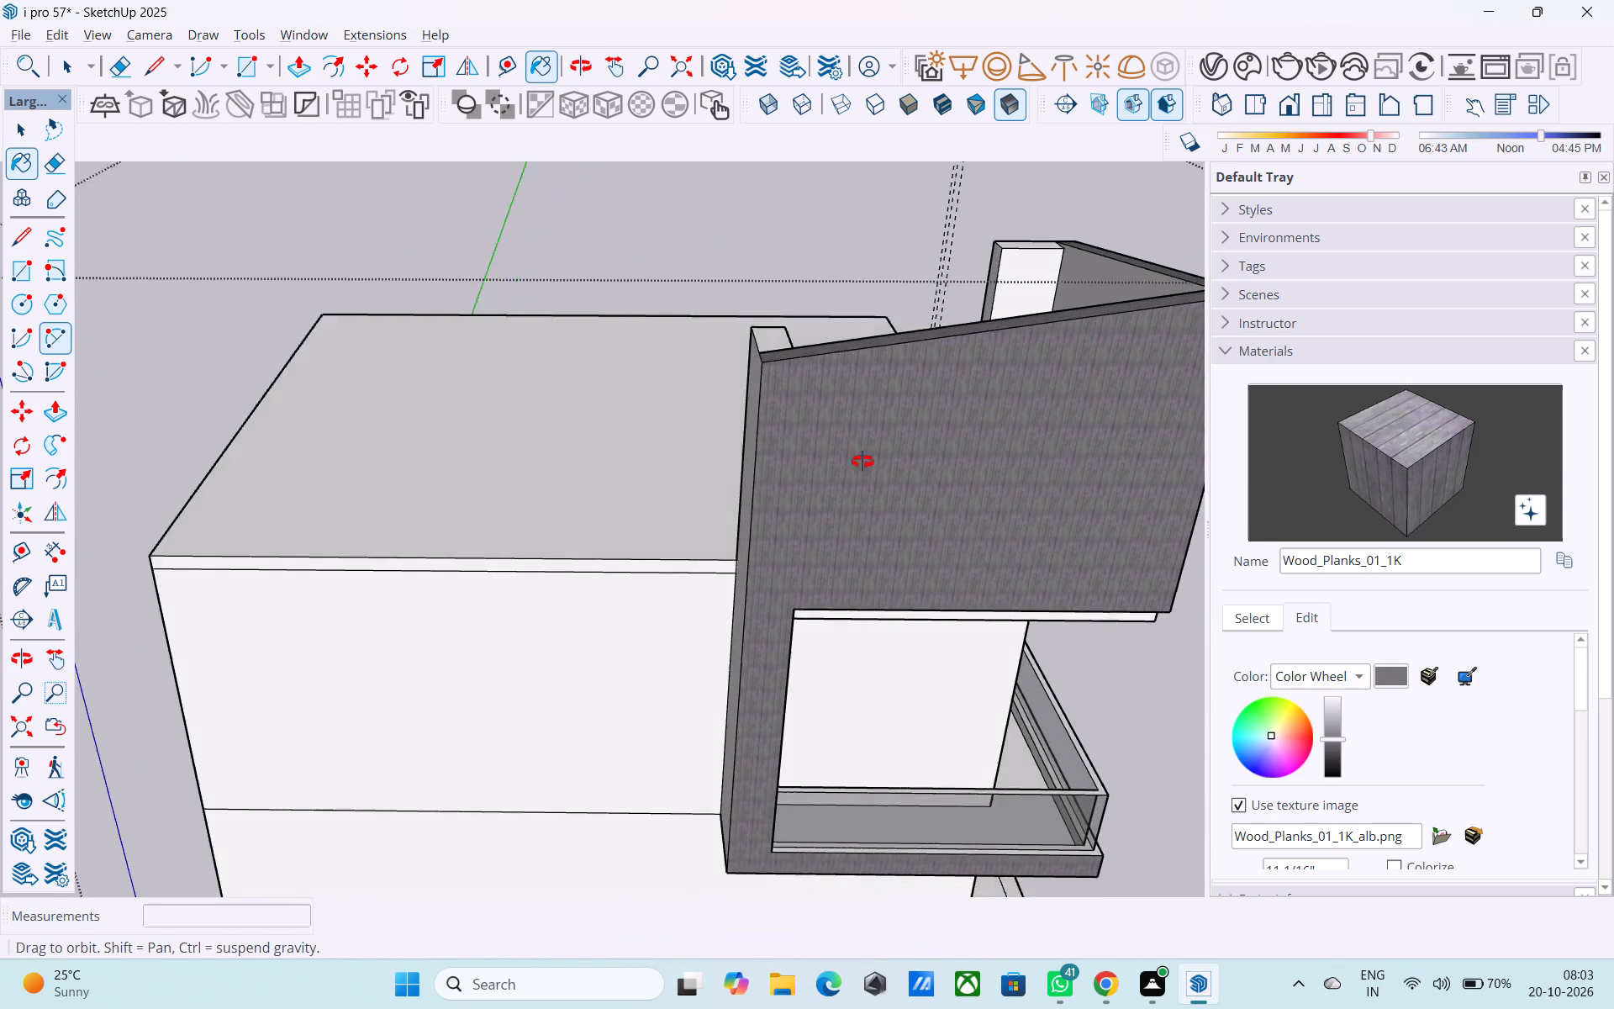
pyautogui.moveTo(862, 462); pyautogui.dragTo(1216, 423, button='middle')
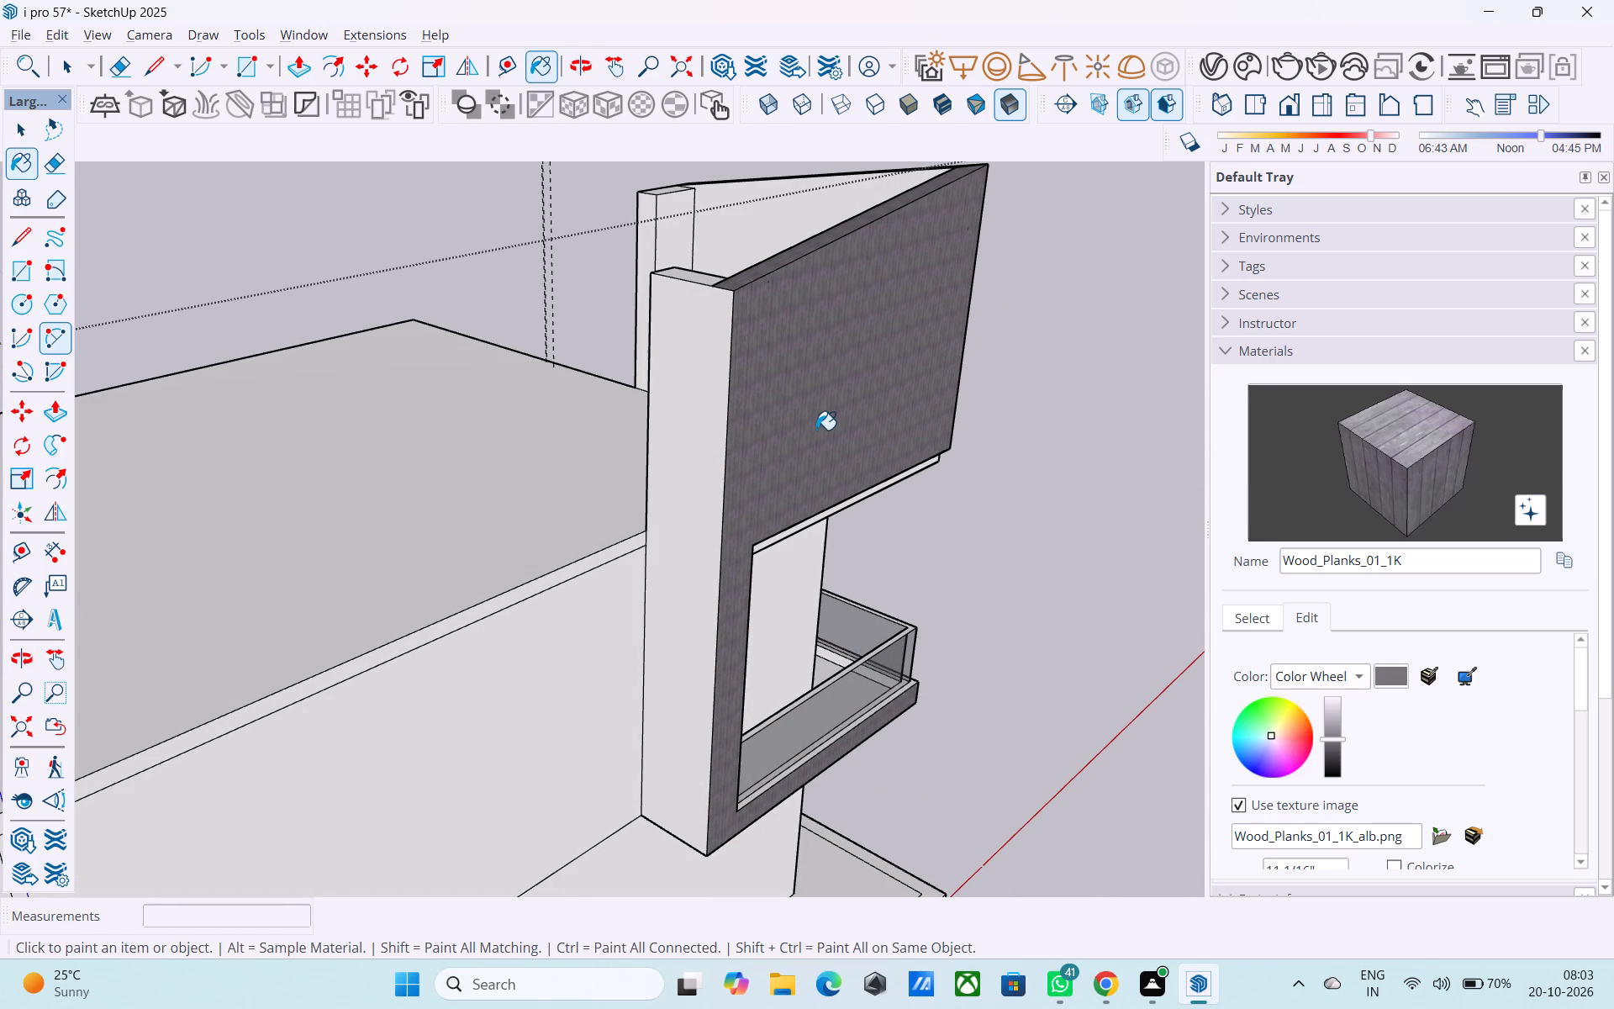
pyautogui.press('l')
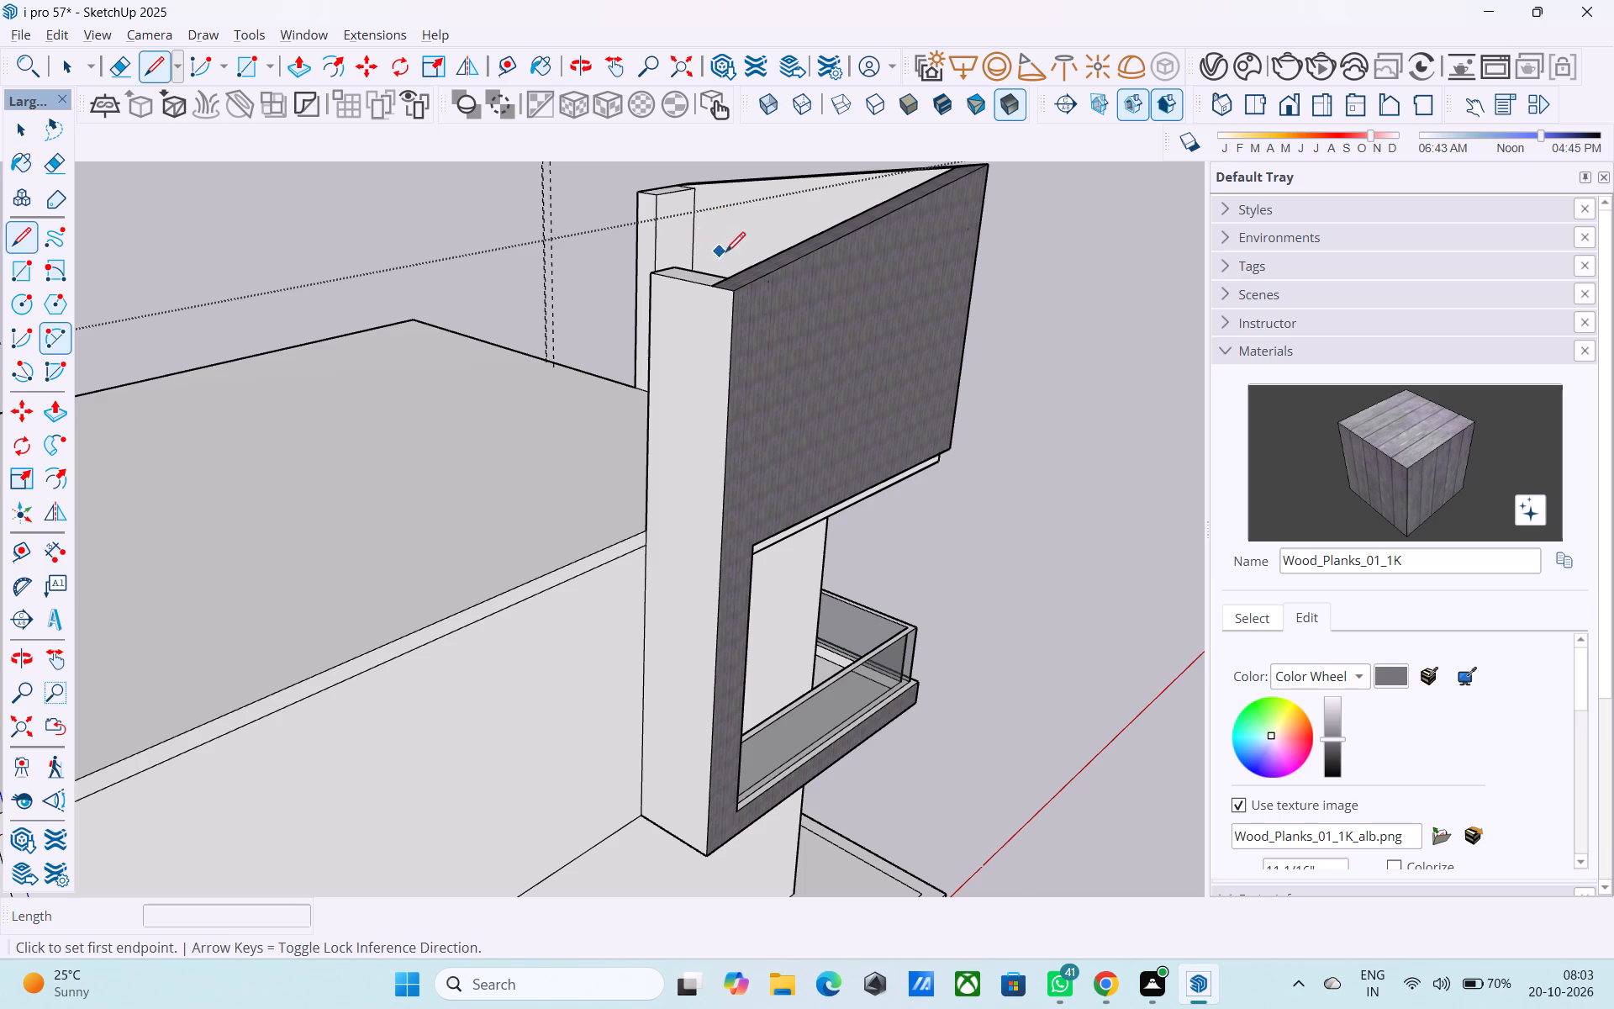
pyautogui.scroll(5, 726, 264)
pyautogui.click(688, 320)
pyautogui.scroll(-9, 685, 321)
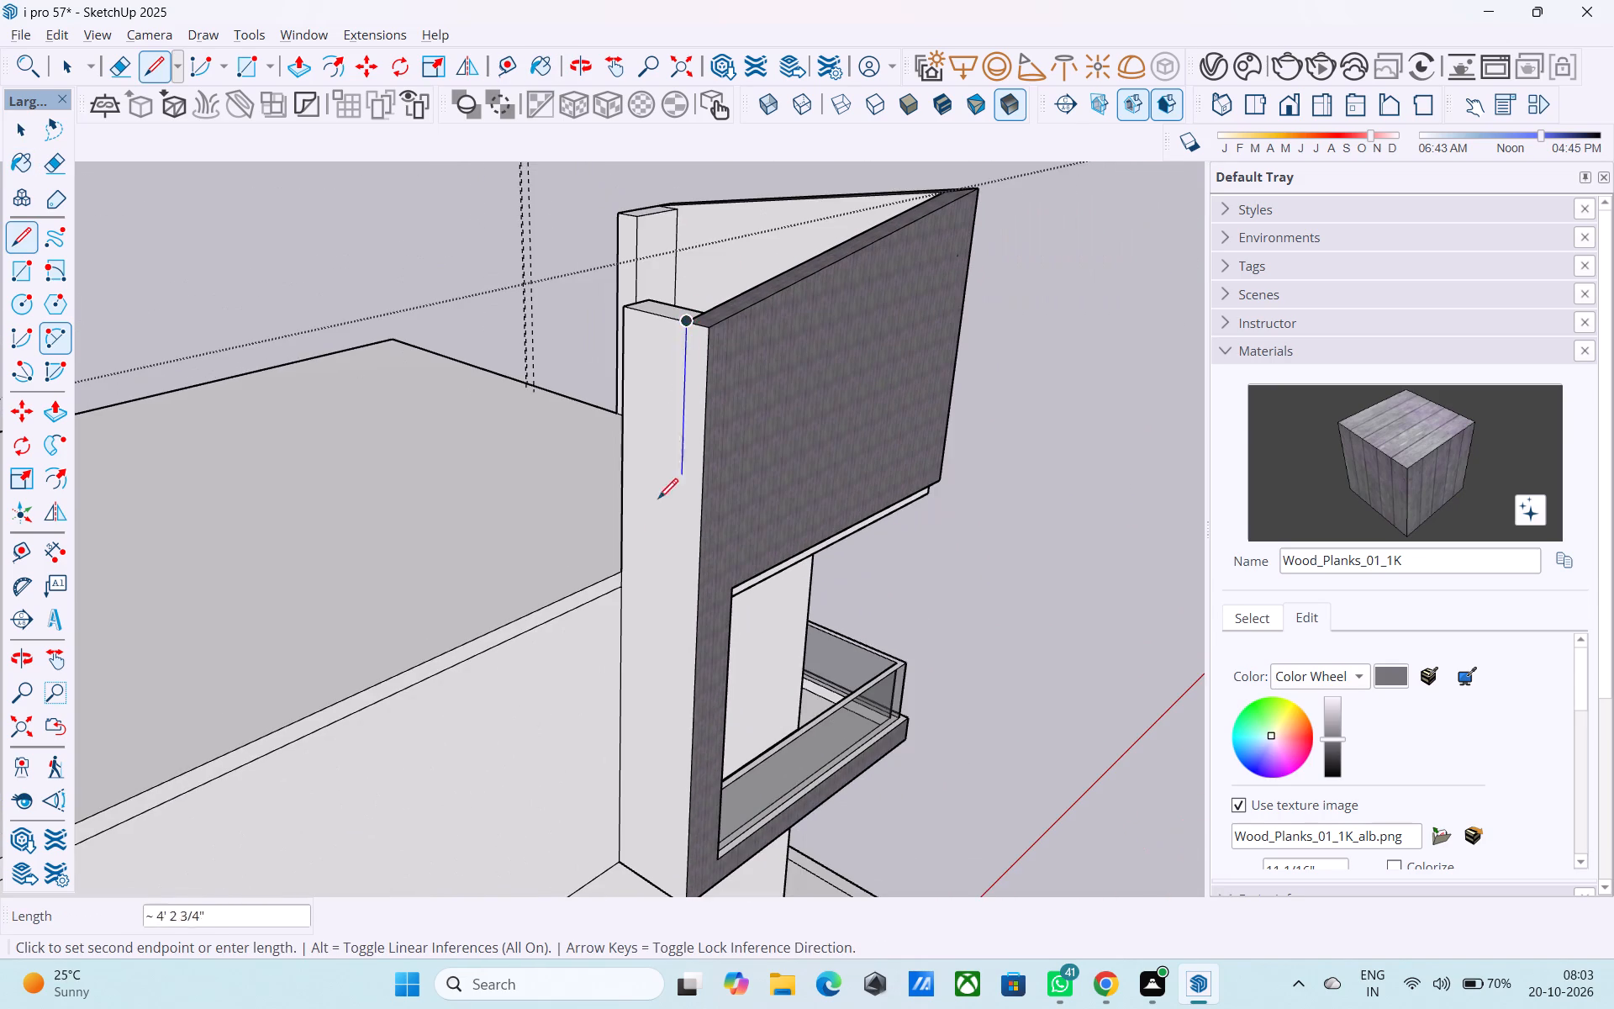
pyautogui.moveTo(618, 674); pyautogui.dragTo(639, 589, button='middle')
pyautogui.scroll(-1, 619, 663)
pyautogui.scroll(-6, 639, 563)
pyautogui.scroll(7, 697, 758)
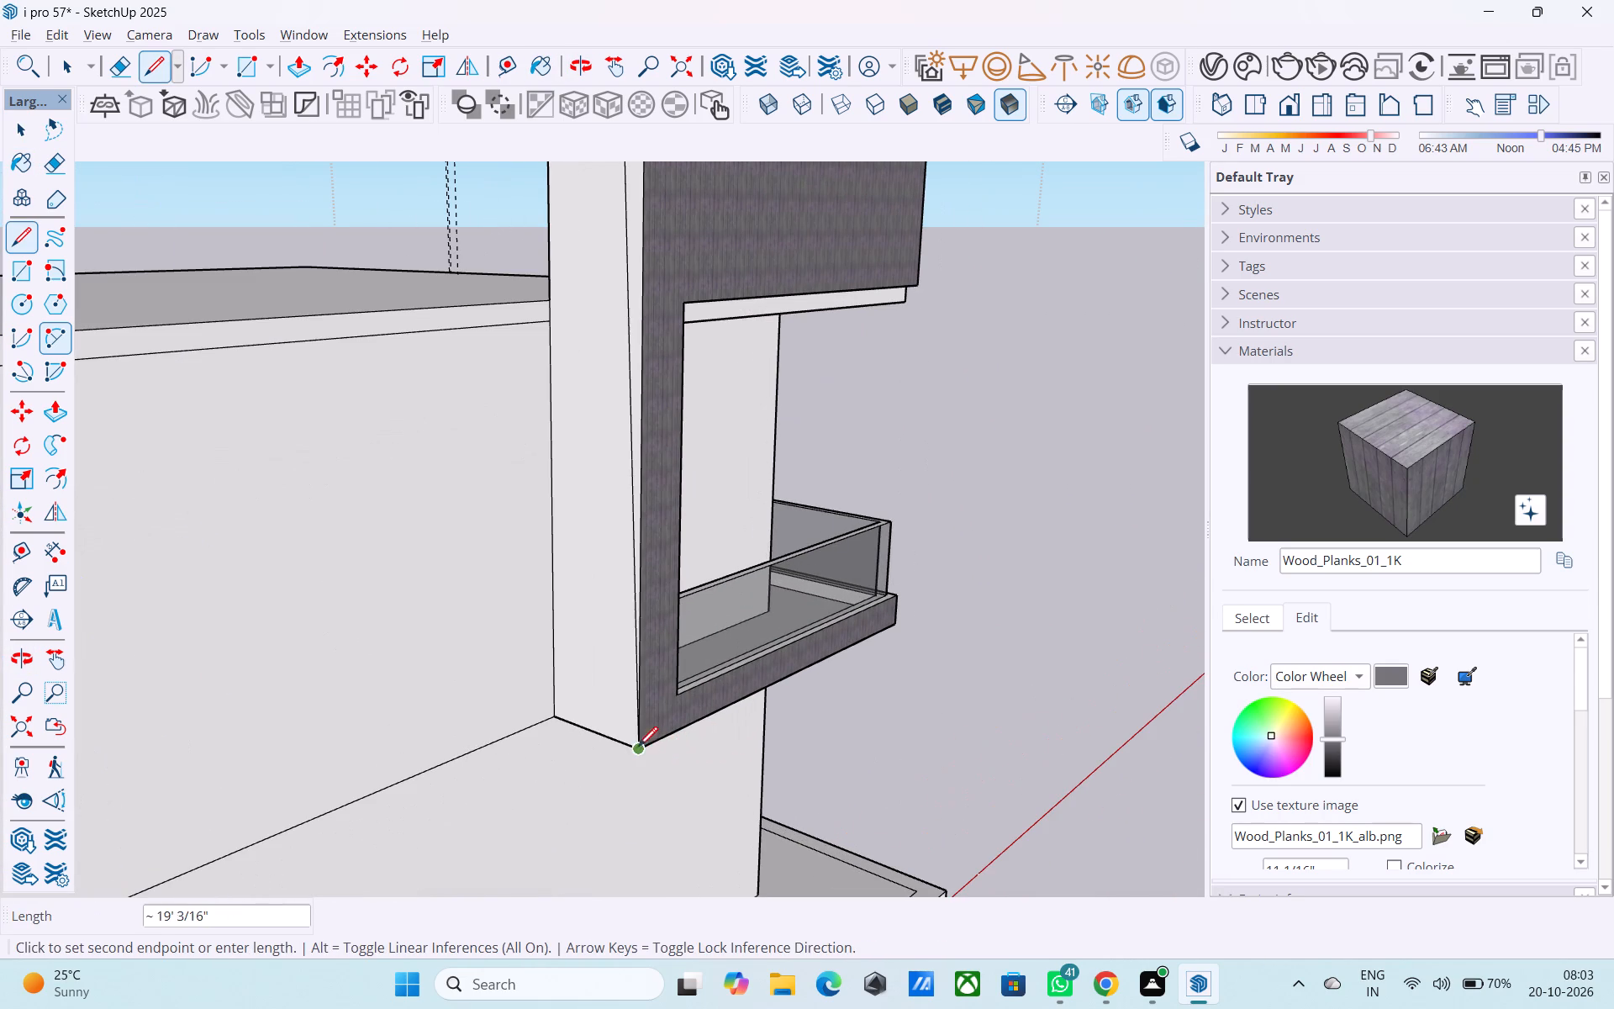
pyautogui.click(621, 740)
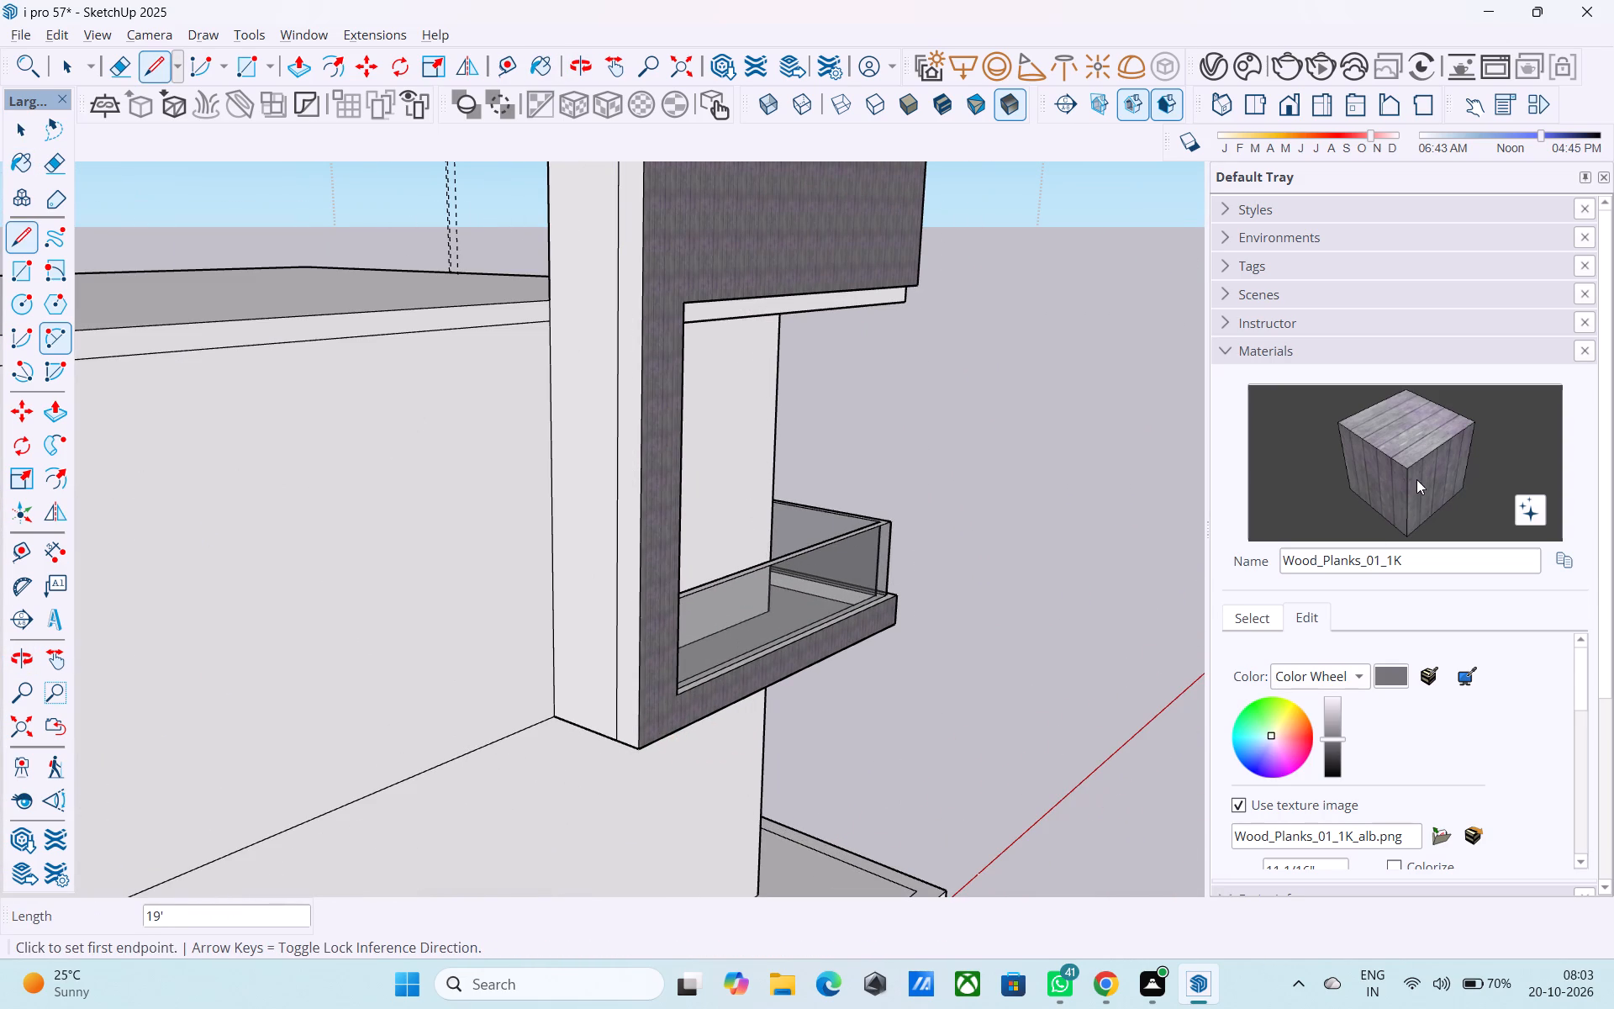
# Paint the narrow outer strip of that end face with the Wood_Planks_01_1K material.
pyautogui.click(1411, 464)
pyautogui.click(625, 474)
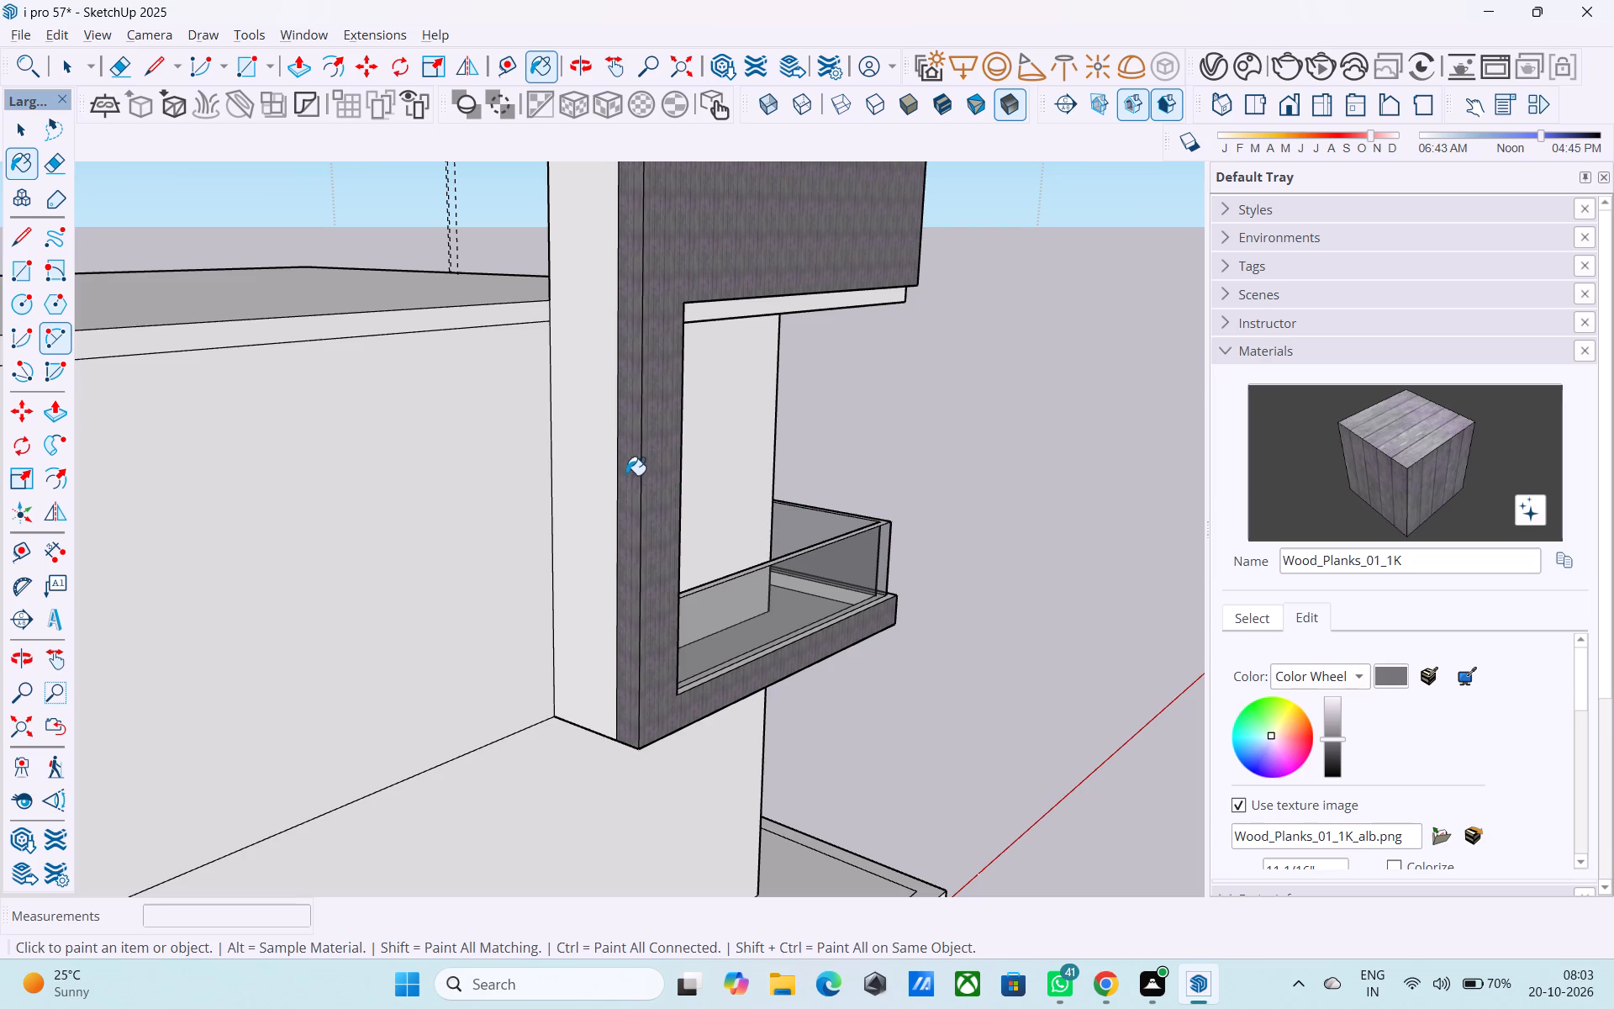
# Examine the plank-clad corner volume's parapet tops, mitred corner and outer walls.
pyautogui.scroll(-4, 702, 580)
pyautogui.moveTo(915, 632); pyautogui.dragTo(707, 795, button='middle')
pyautogui.scroll(-2, 842, 657)
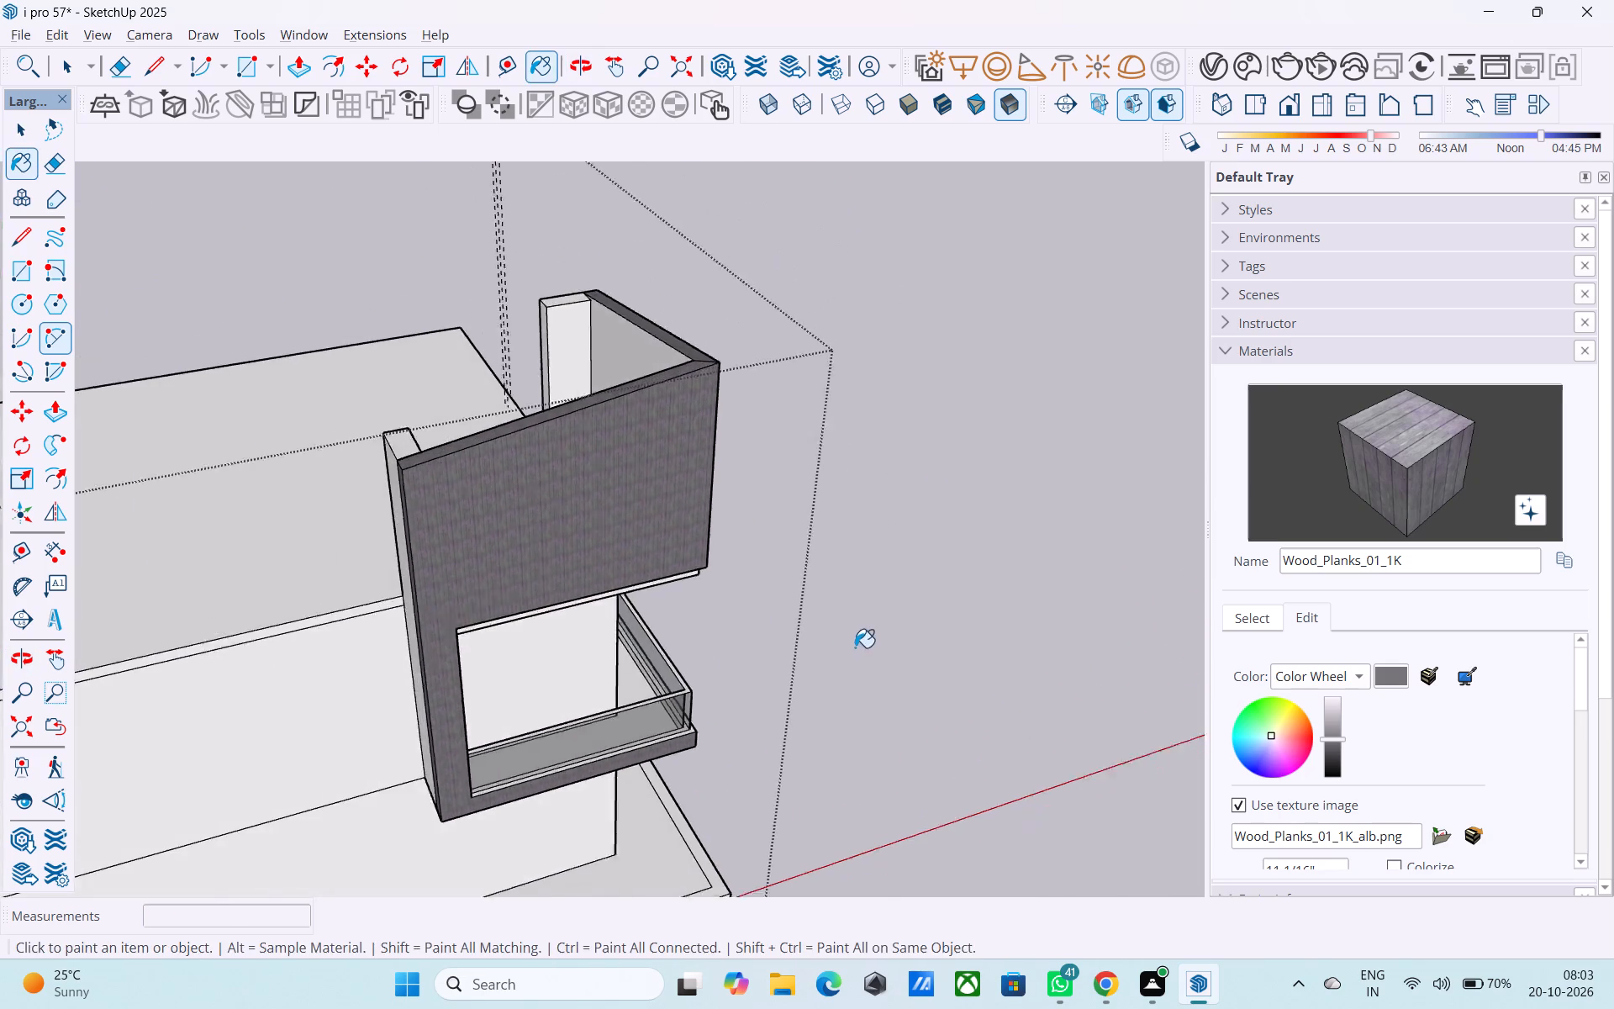
pyautogui.scroll(-3, 855, 647)
pyautogui.moveTo(857, 646); pyautogui.dragTo(565, 734, button='middle')
pyautogui.scroll(4, 559, 586)
pyautogui.moveTo(599, 502); pyautogui.dragTo(497, 462, button='middle')
pyautogui.scroll(8, 482, 465)
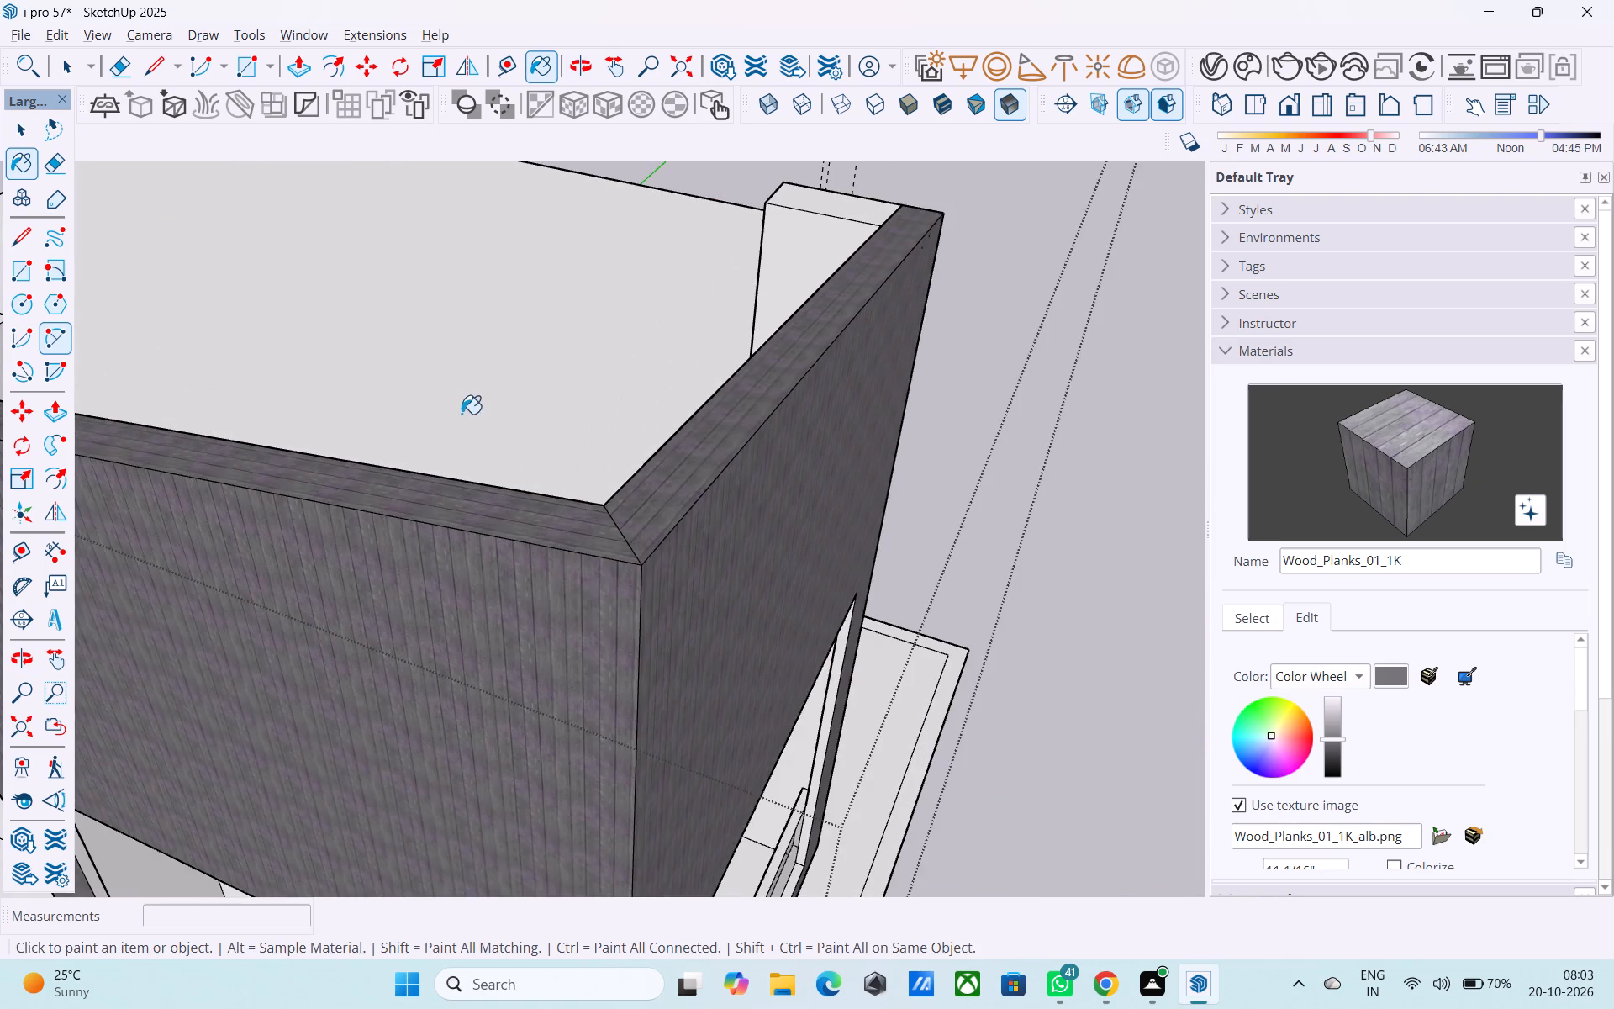
pyautogui.moveTo(488, 466); pyautogui.dragTo(452, 465, button='middle')
pyautogui.scroll(1, 452, 464)
pyautogui.scroll(-7, 463, 436)
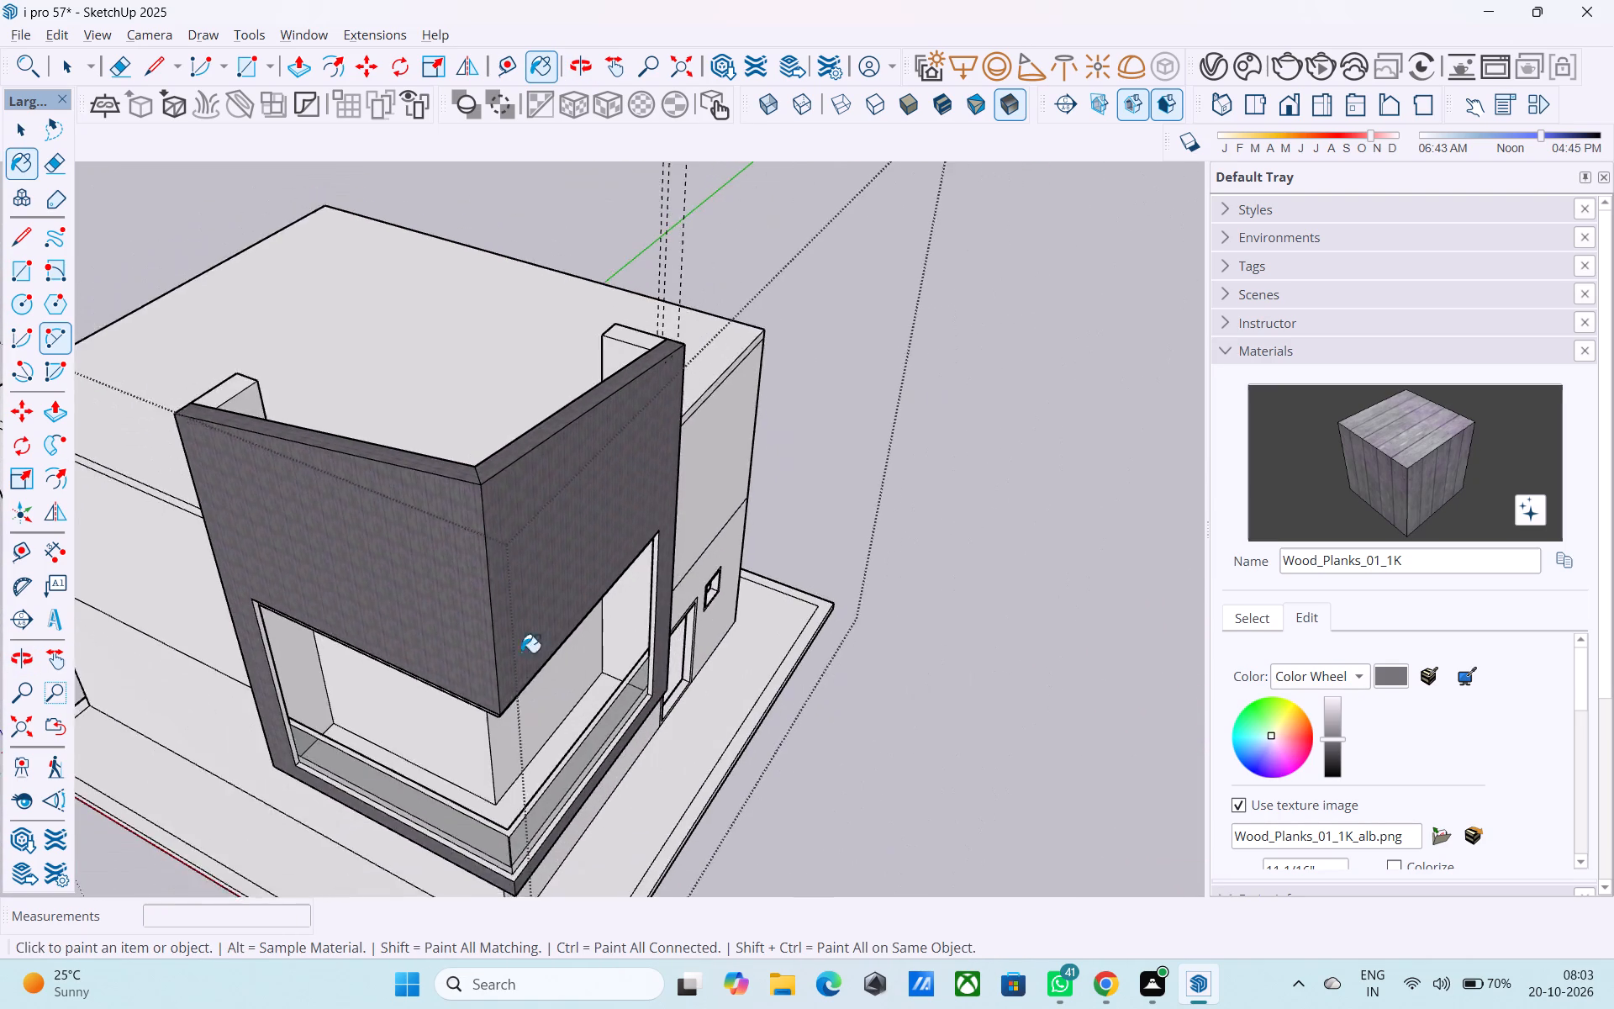
pyautogui.scroll(-7, 521, 652)
pyautogui.moveTo(534, 779); pyautogui.dragTo(493, 520, button='middle')
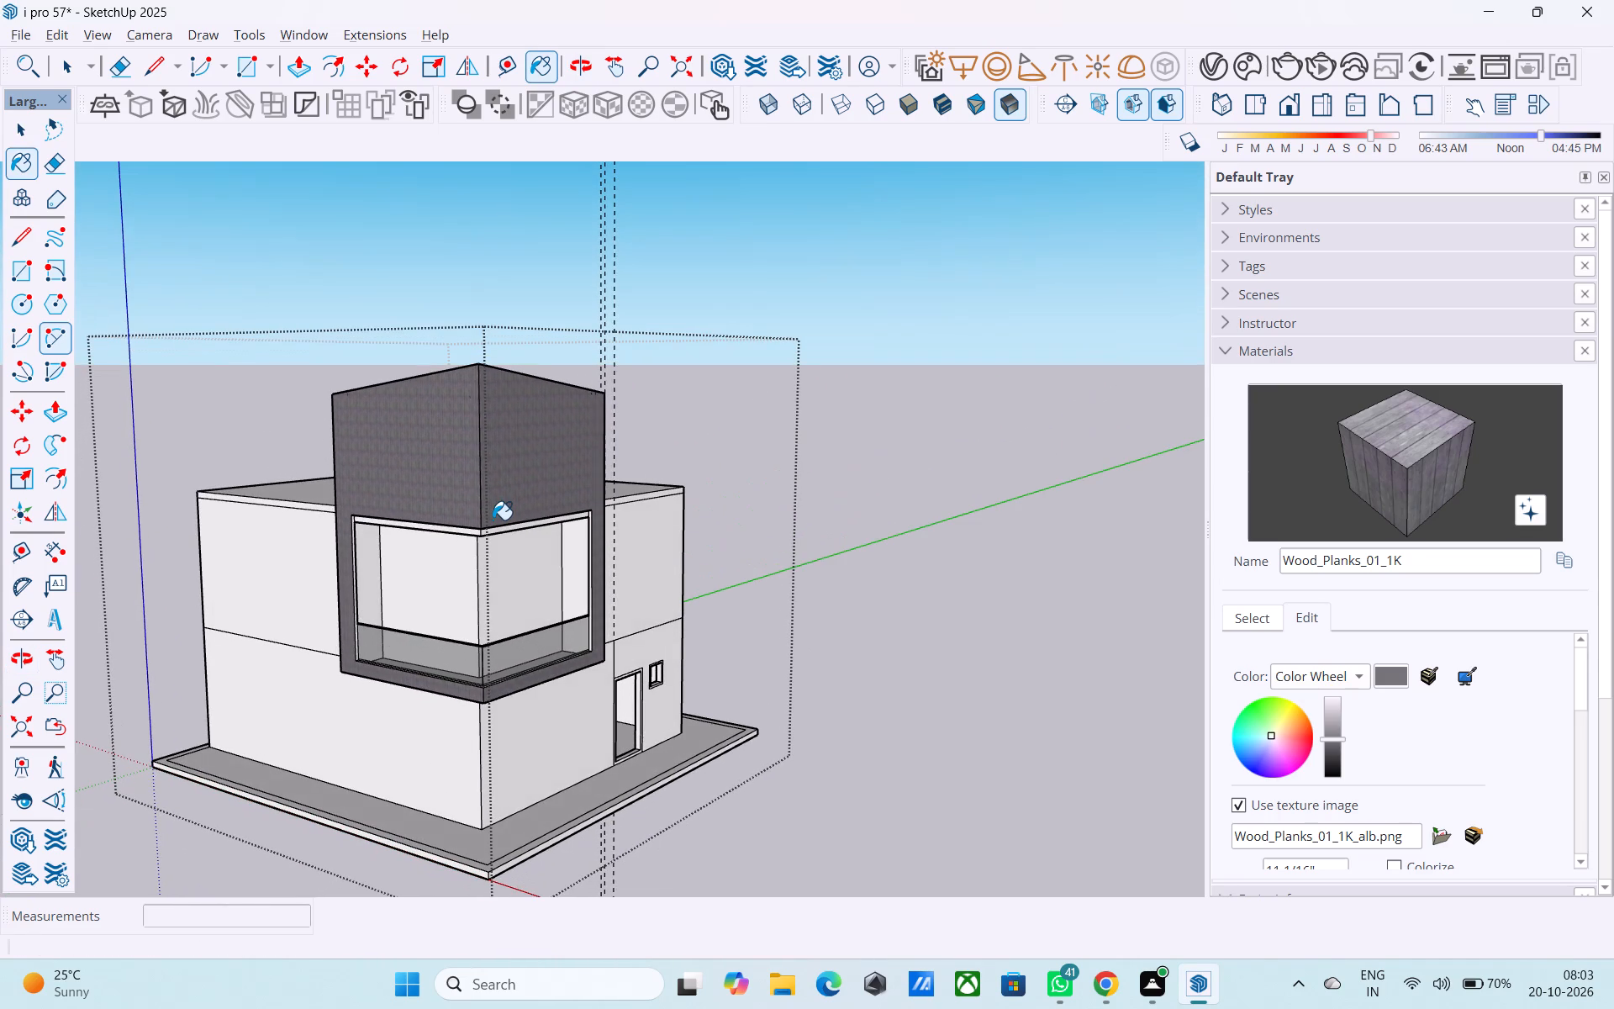
# Save the model.
pyautogui.hotkey('ctrl', 's')
pyautogui.press('space')
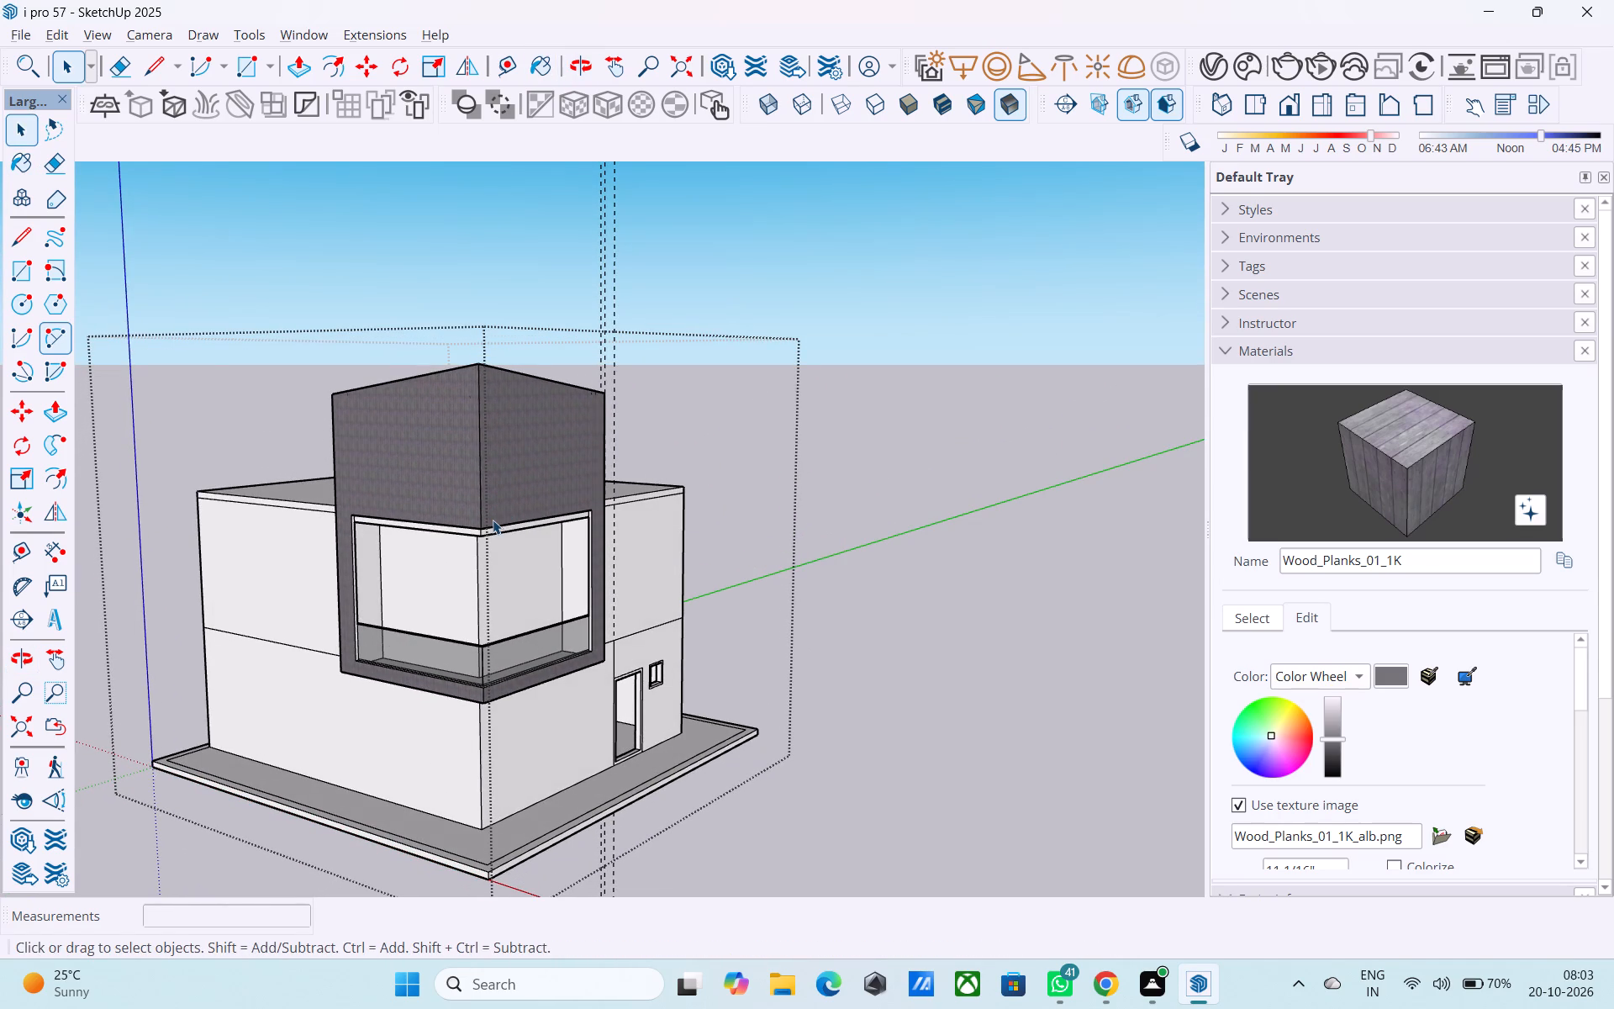
# Examine the underside, soffit edges and inner reveals of the corner window opening, with the Wood material collection open.
pyautogui.scroll(-1, 493, 520)
pyautogui.scroll(3, 408, 340)
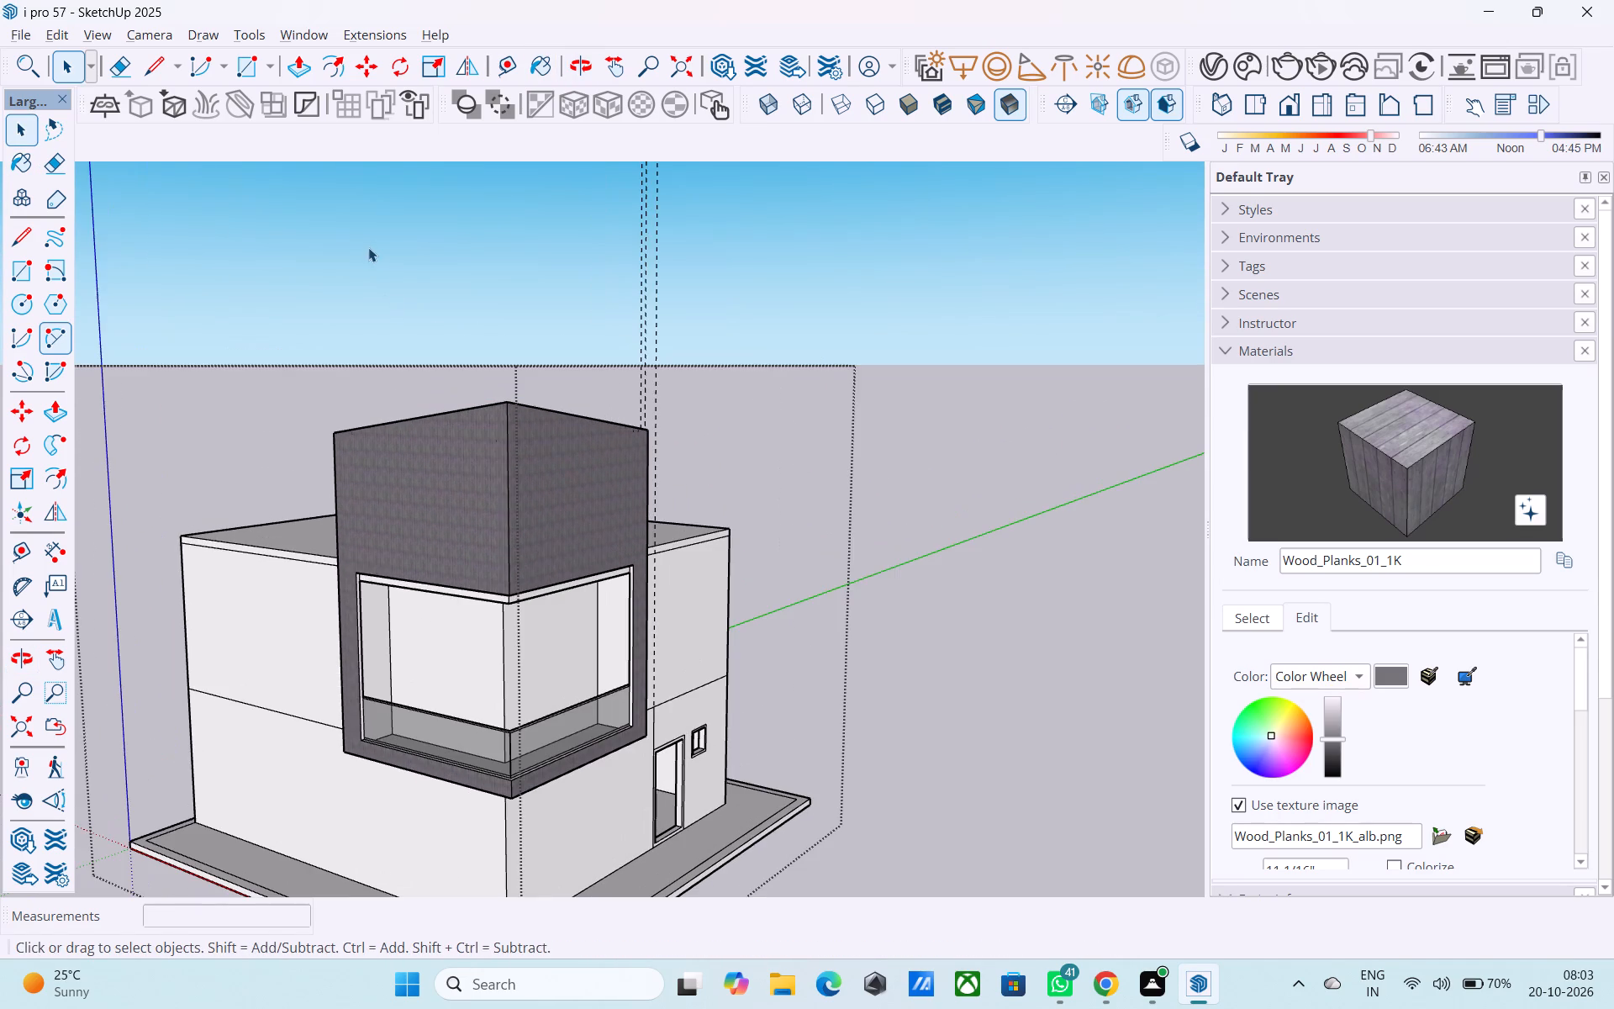
pyautogui.moveTo(376, 262); pyautogui.dragTo(334, 200, button='middle')
pyautogui.scroll(4, 386, 279)
pyautogui.moveTo(509, 405); pyautogui.dragTo(543, 293, button='middle')
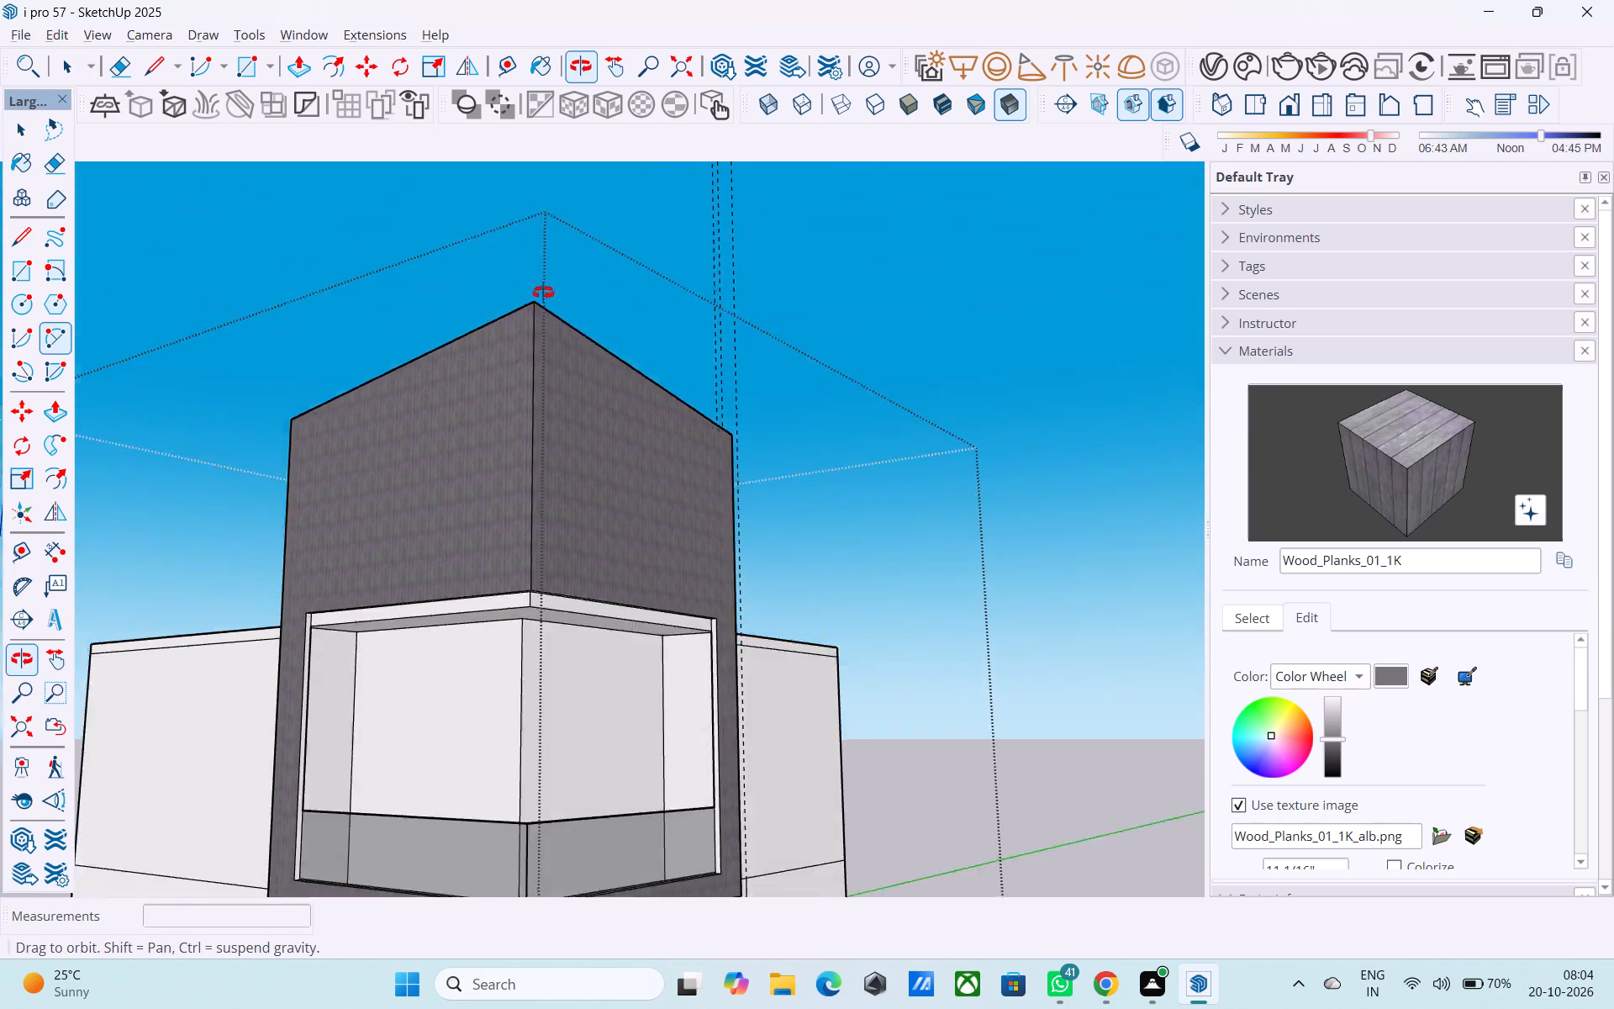
pyautogui.moveTo(543, 293); pyautogui.dragTo(545, 308, button='middle')
pyautogui.moveTo(543, 330); pyautogui.dragTo(459, 197, button='middle')
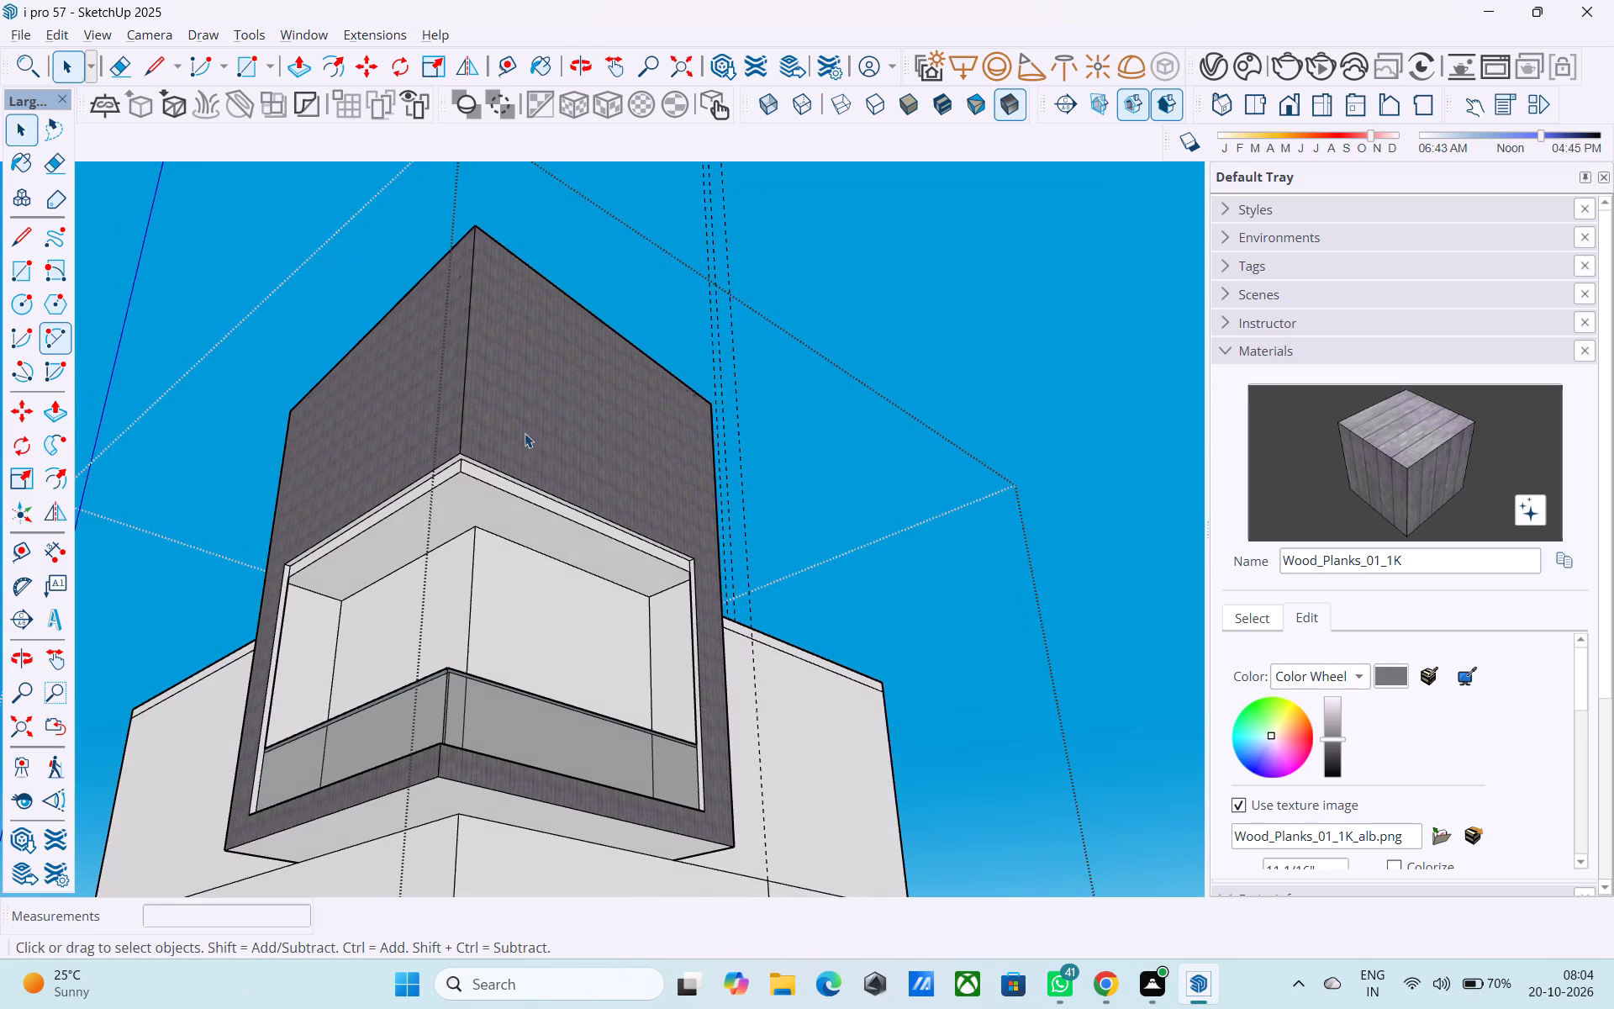
pyautogui.moveTo(532, 452); pyautogui.dragTo(529, 437, button='middle')
pyautogui.moveTo(529, 440); pyautogui.dragTo(753, 558, button='middle')
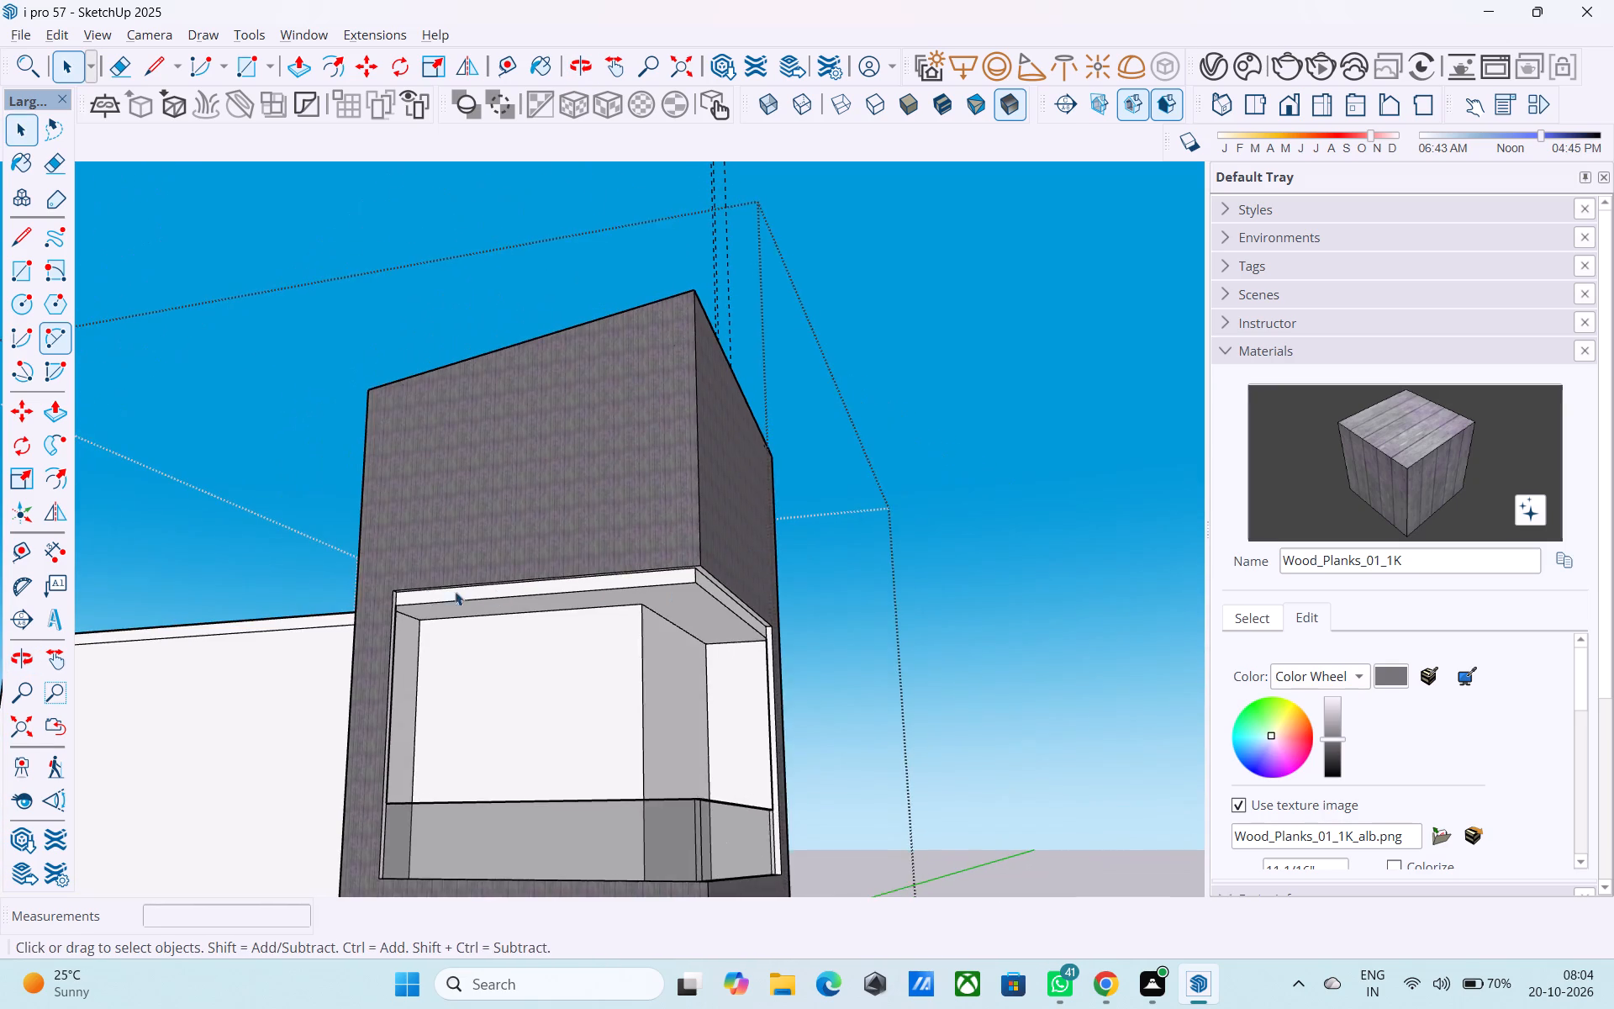
pyautogui.scroll(9, 425, 590)
pyautogui.moveTo(393, 592); pyautogui.dragTo(335, 594, button='middle')
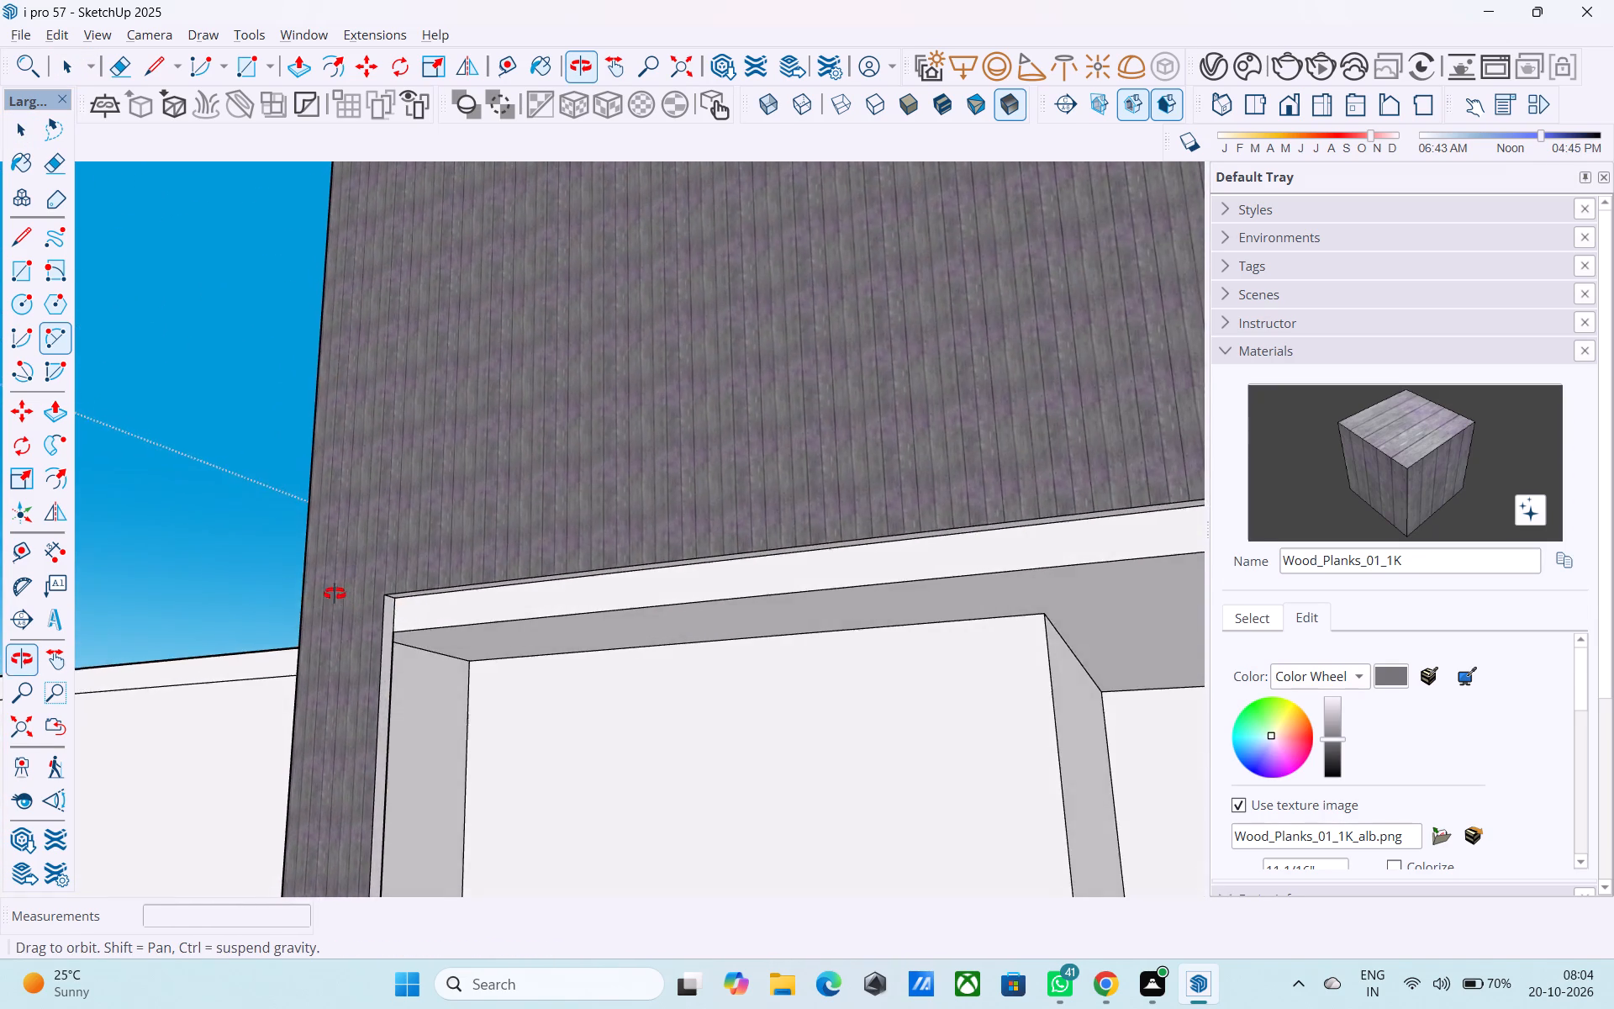
pyautogui.moveTo(335, 594); pyautogui.dragTo(105, 617, button='middle')
pyautogui.scroll(-6, 181, 557)
pyautogui.moveTo(736, 562); pyautogui.dragTo(749, 473, button='middle')
pyautogui.scroll(9, 828, 447)
pyautogui.moveTo(926, 482); pyautogui.dragTo(1186, 579, button='middle')
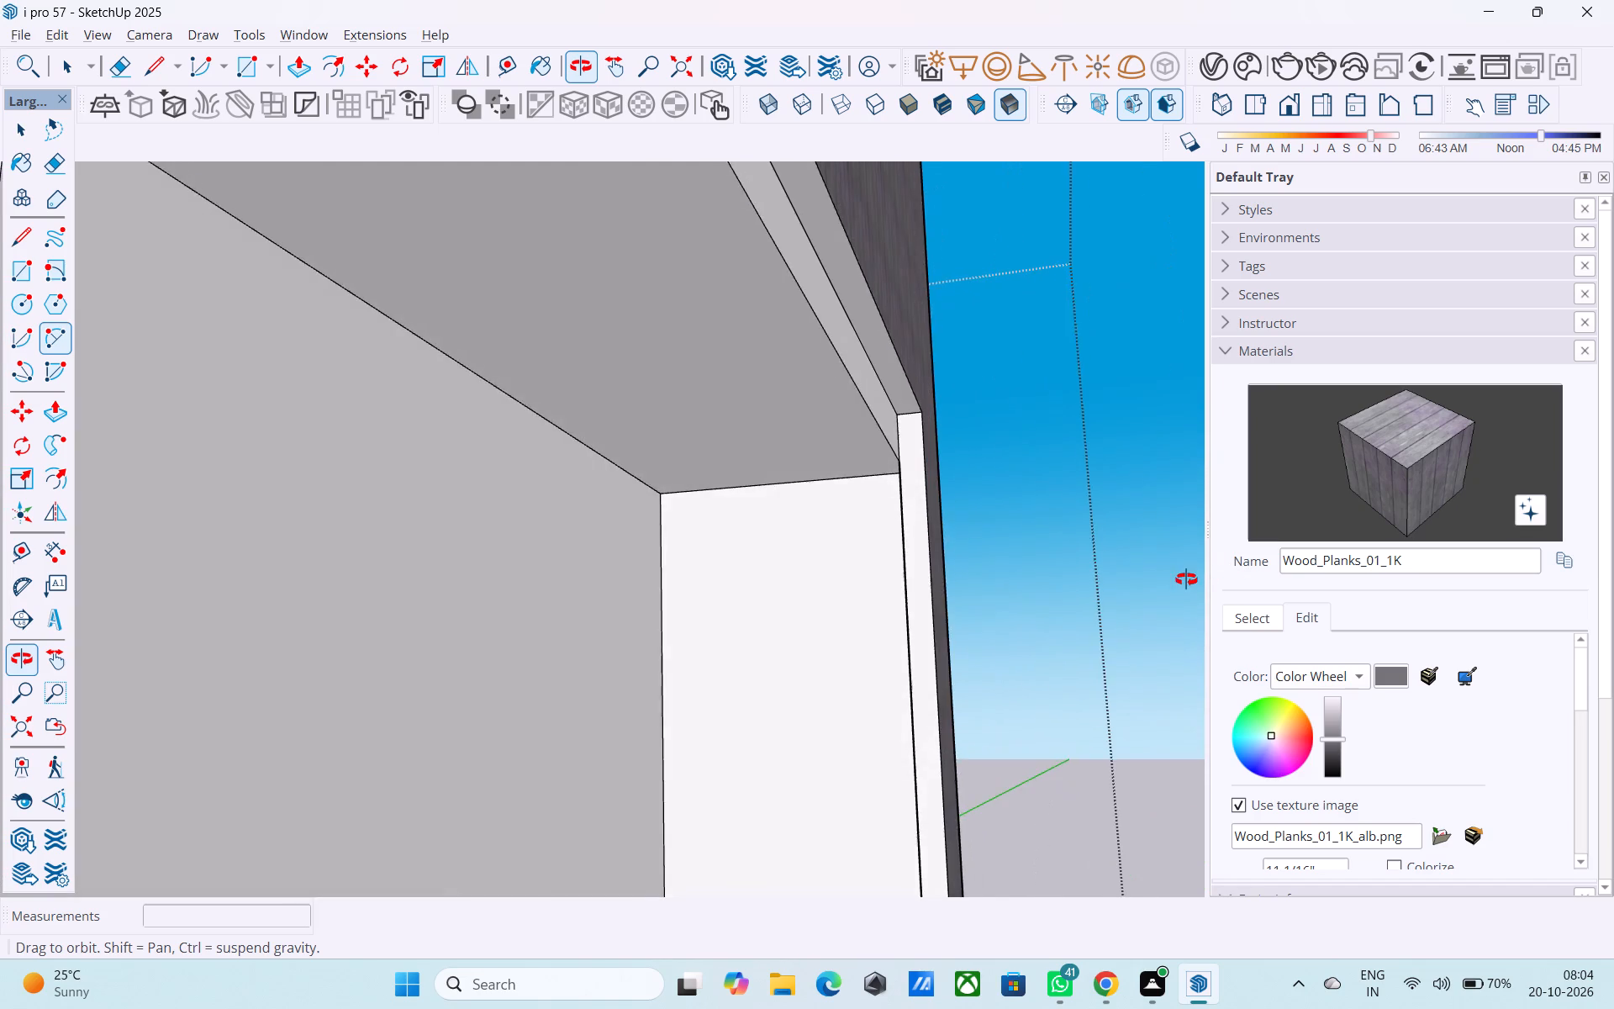
pyautogui.moveTo(1186, 579); pyautogui.dragTo(1126, 597, button='middle')
pyautogui.click(1259, 624)
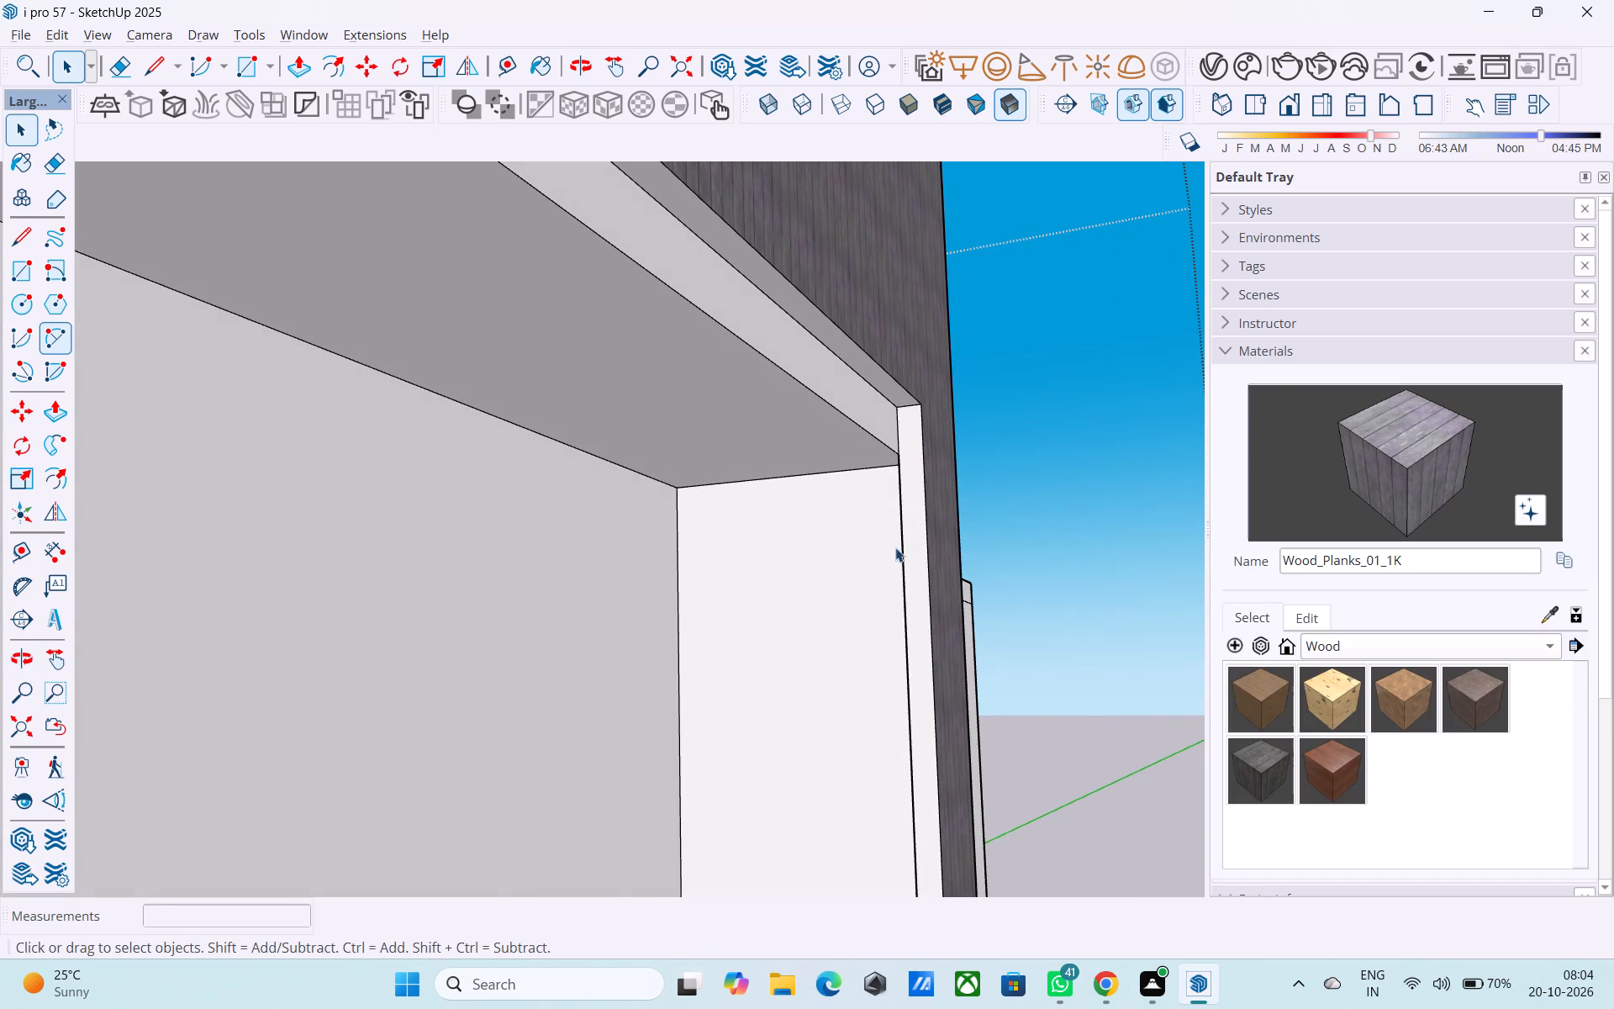
pyautogui.scroll(-6, 892, 545)
pyautogui.scroll(-10, 761, 531)
pyautogui.moveTo(691, 591); pyautogui.dragTo(642, 794, button='middle')
pyautogui.scroll(-4, 631, 520)
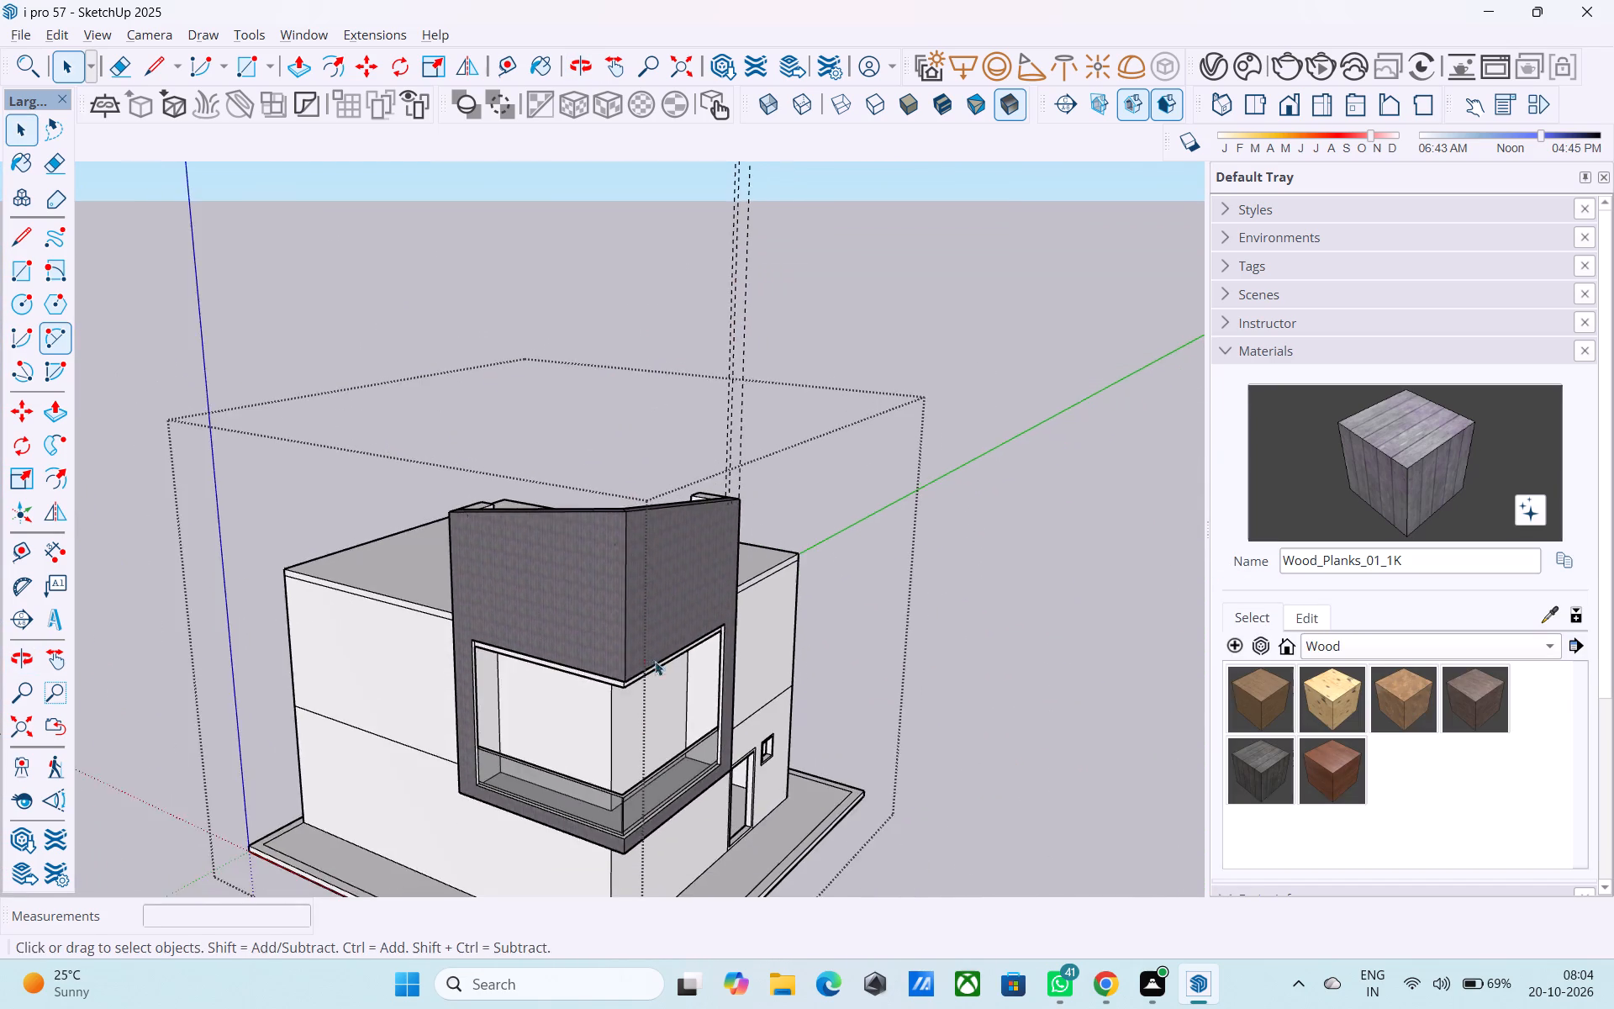
pyautogui.moveTo(655, 661); pyautogui.dragTo(593, 679, button='middle')
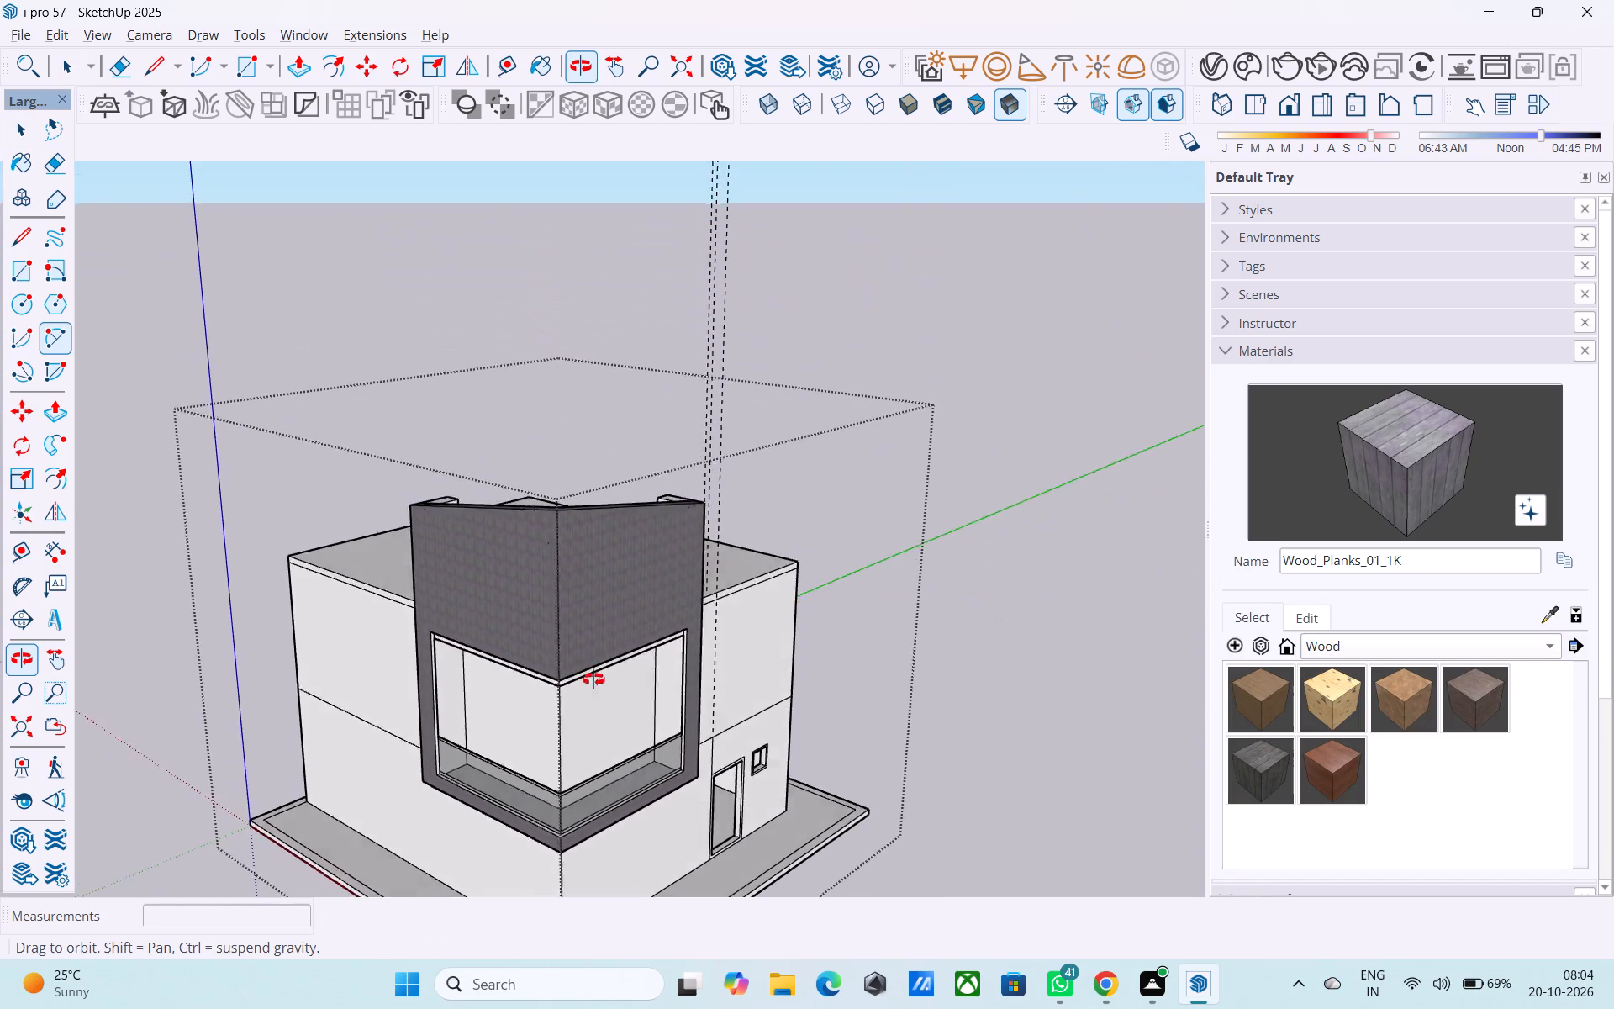
pyautogui.moveTo(593, 679); pyautogui.dragTo(640, 705, button='middle')
pyautogui.scroll(5, 651, 661)
pyautogui.scroll(-4, 651, 660)
pyautogui.moveTo(651, 659); pyautogui.dragTo(452, 932, button='middle')
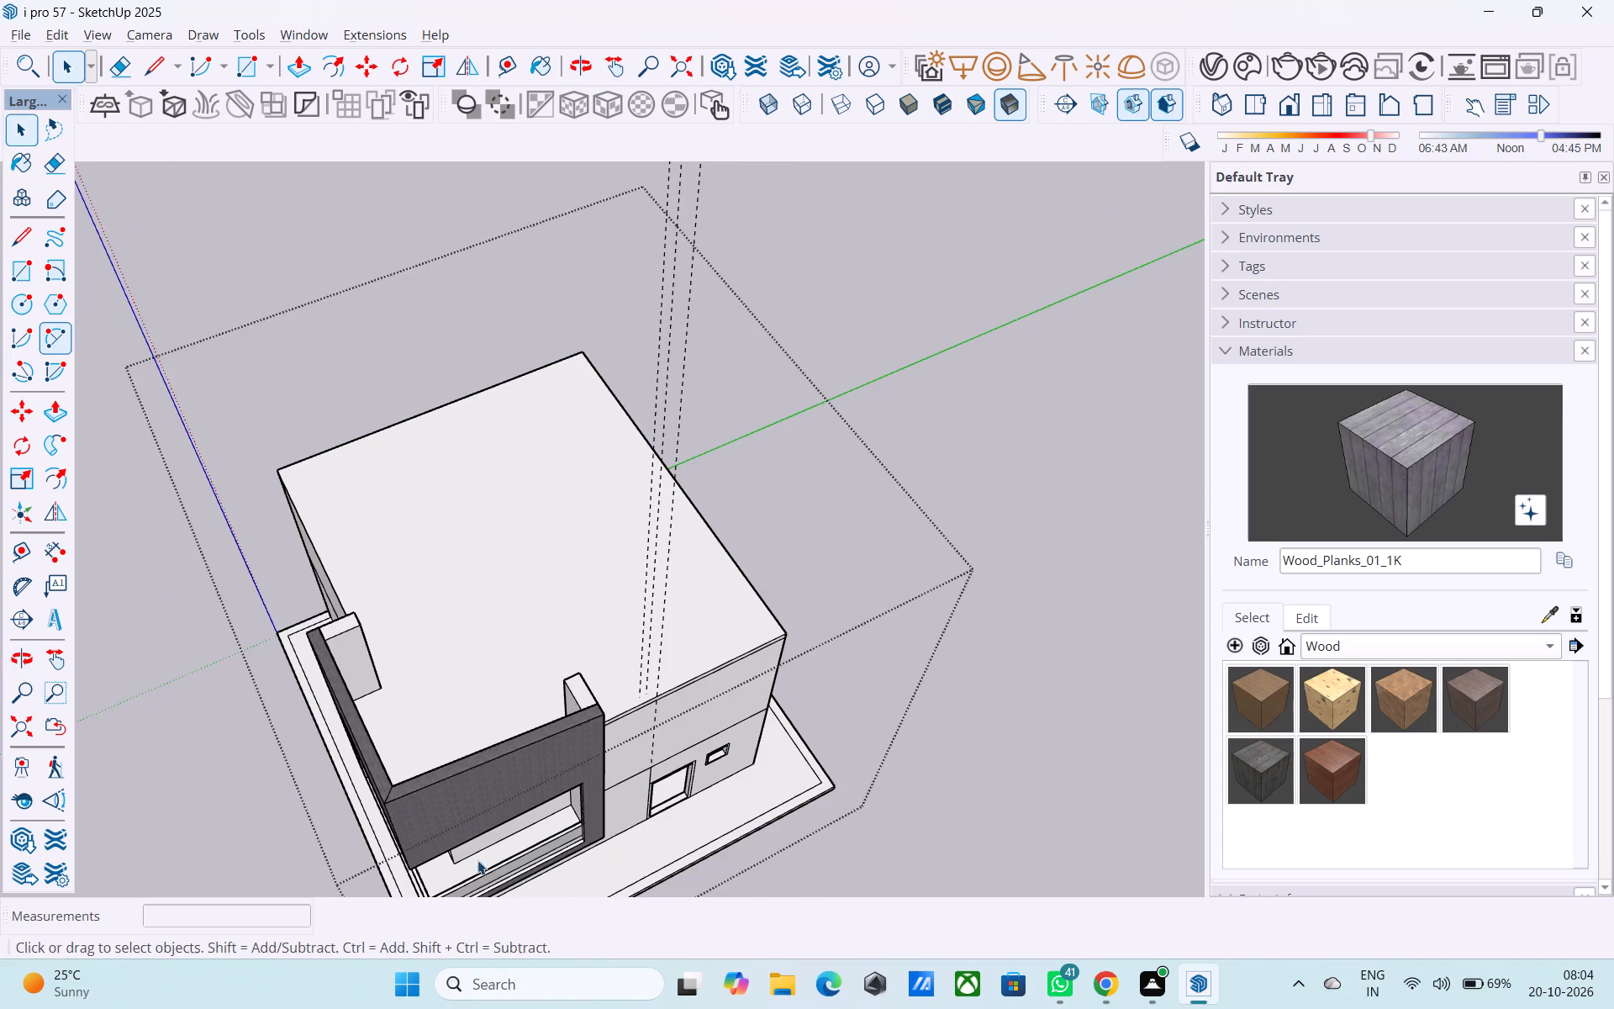
# Offset the flat main roof's outline 6" inward to form a border strip around its perimeter.
pyautogui.scroll(4, 504, 799)
pyautogui.moveTo(410, 628); pyautogui.dragTo(330, 840, button='middle')
pyautogui.moveTo(331, 830); pyautogui.dragTo(808, 570, button='middle')
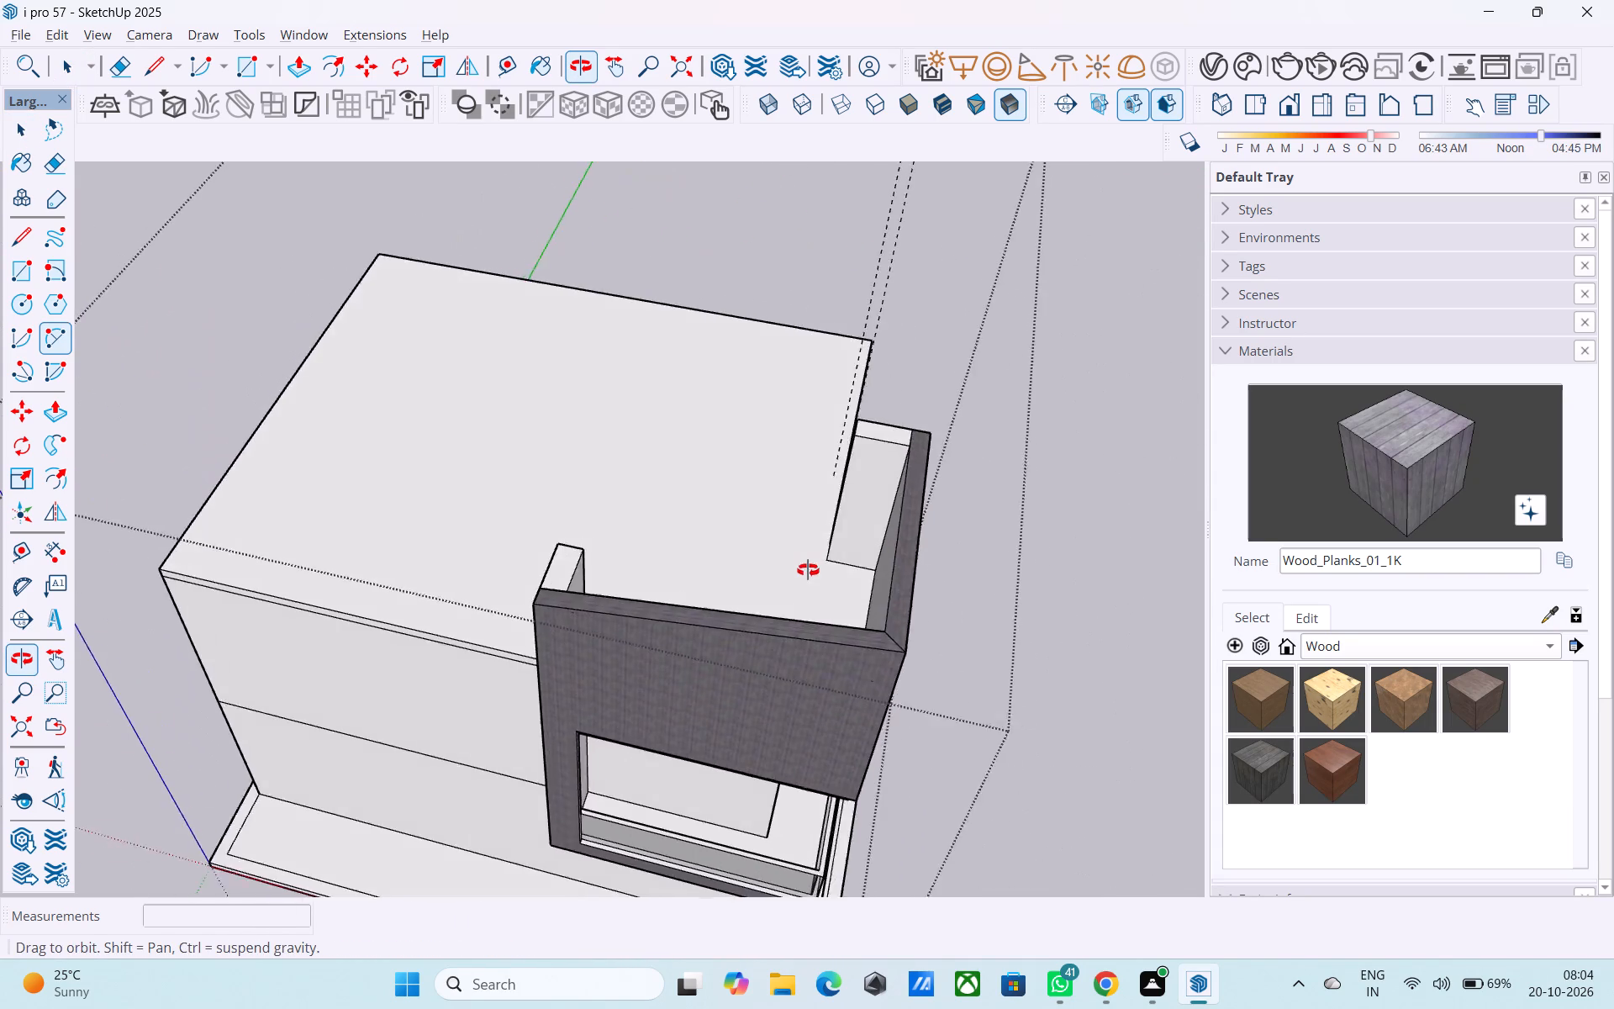
pyautogui.moveTo(808, 570); pyautogui.dragTo(1327, 537, button='middle')
pyautogui.scroll(3, 1054, 567)
pyautogui.moveTo(820, 548); pyautogui.dragTo(1025, 530, button='middle')
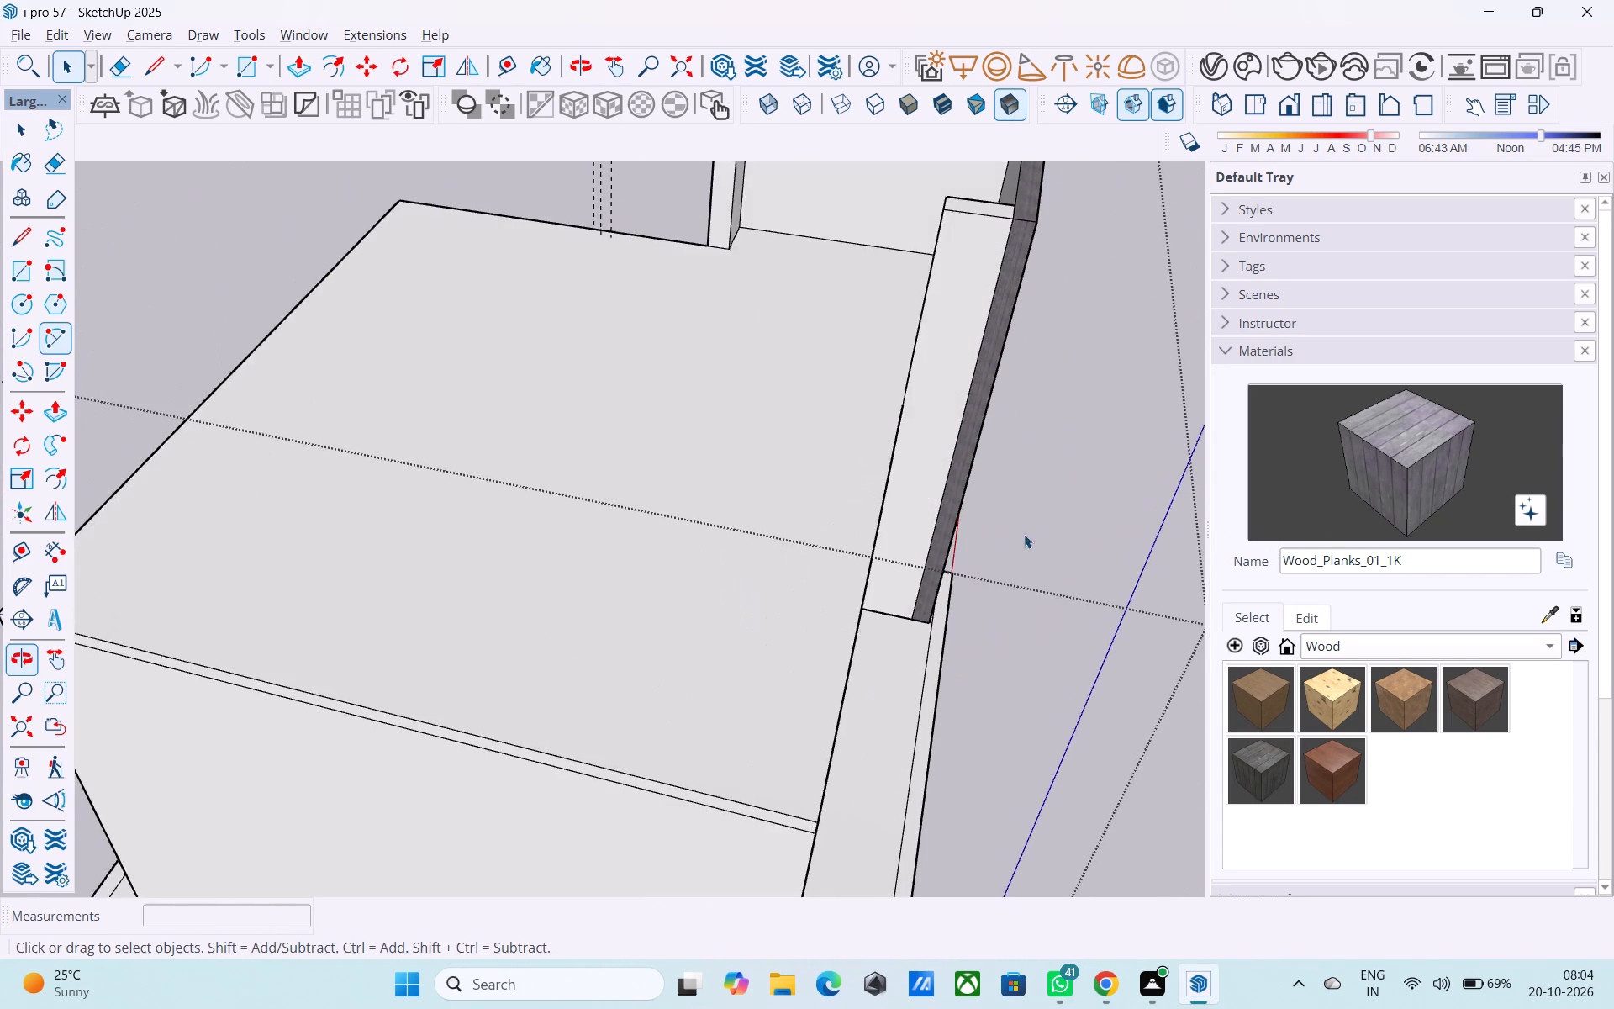
pyautogui.scroll(-5, 1011, 541)
pyautogui.moveTo(693, 558); pyautogui.dragTo(694, 659, button='middle')
pyautogui.click(687, 650)
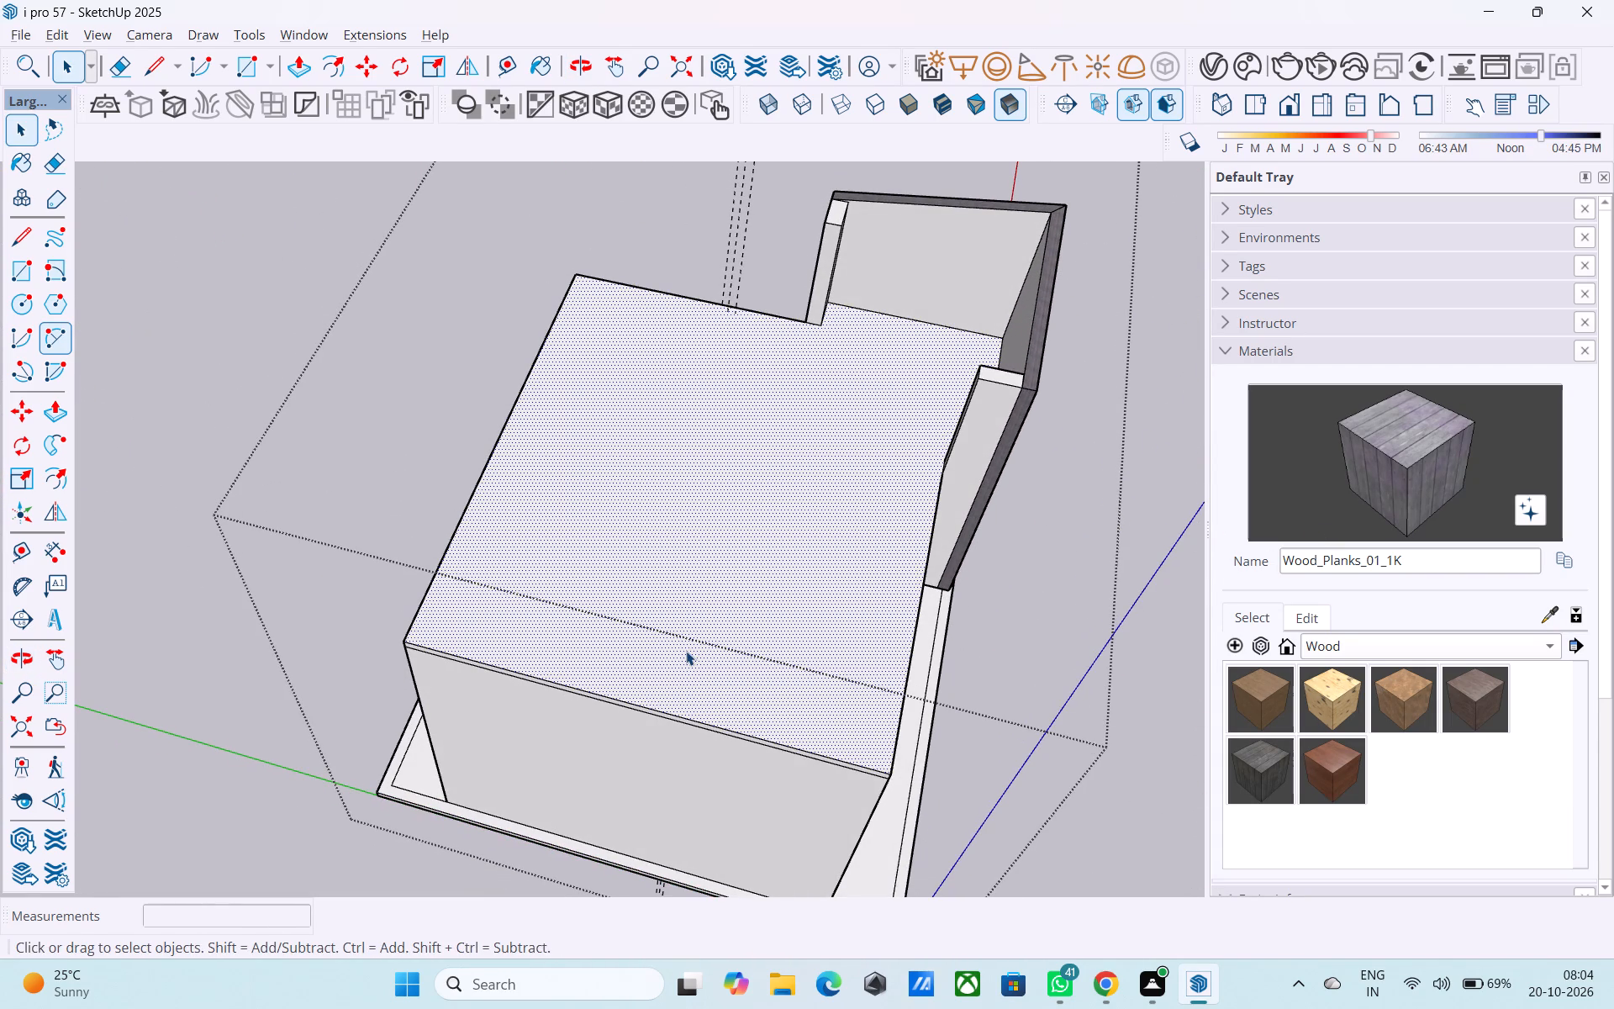
pyautogui.press('f')
pyautogui.click(712, 664)
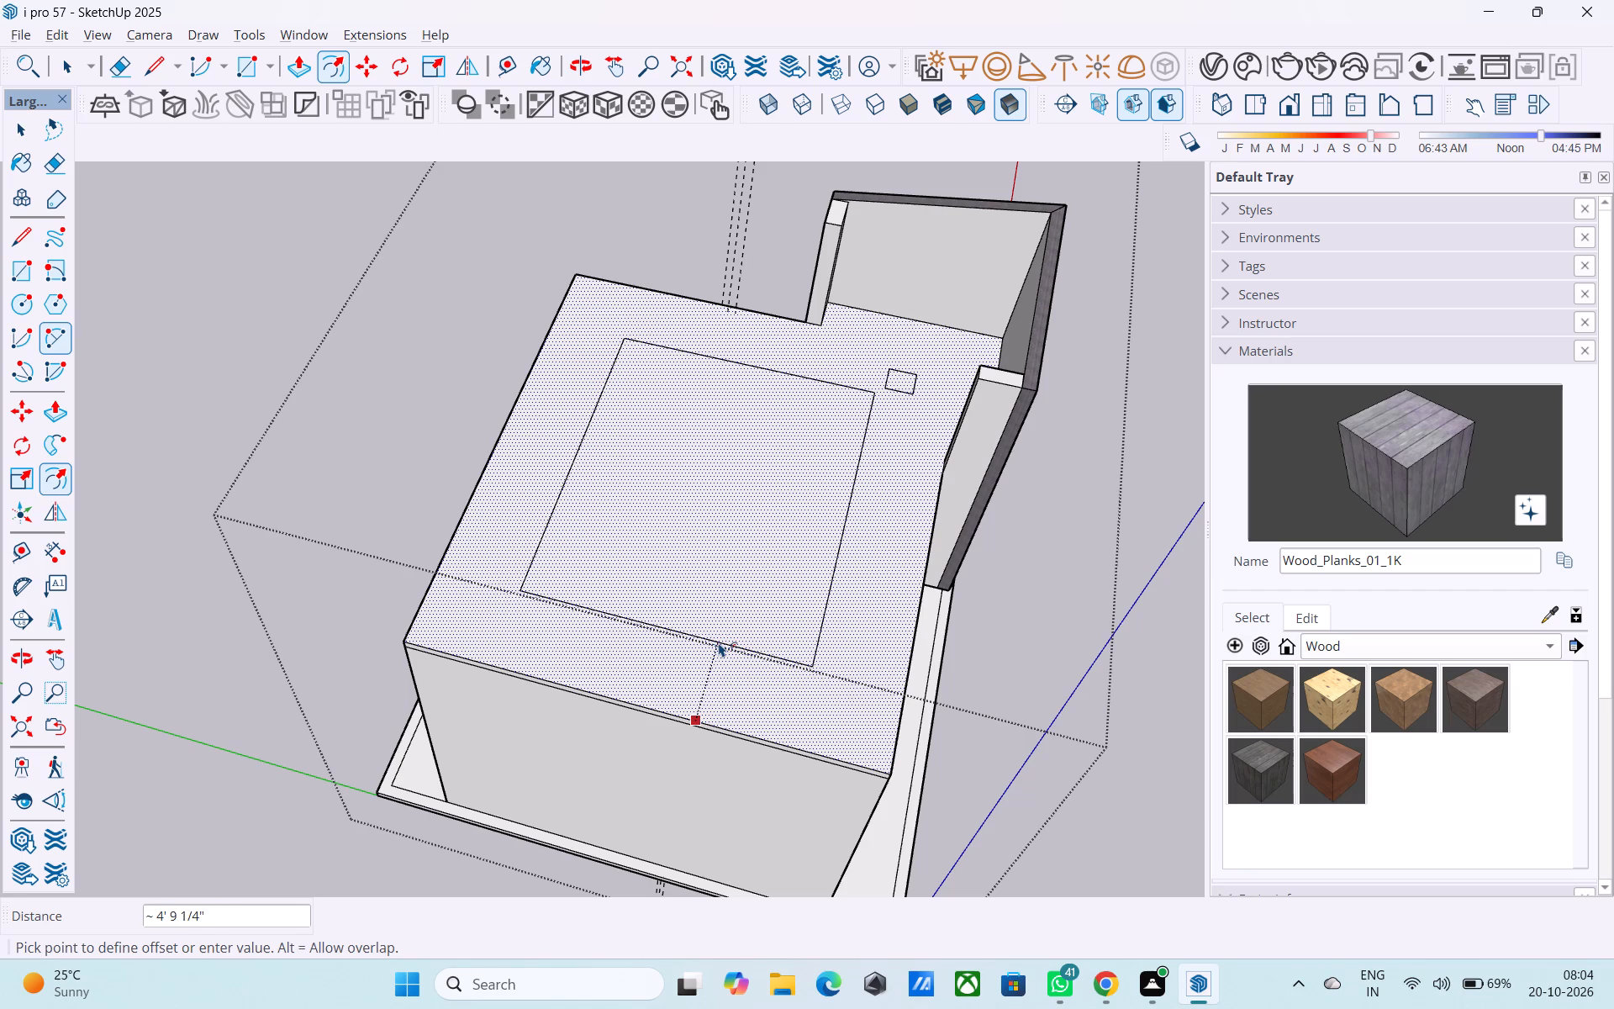
pyautogui.write('6"')
pyautogui.press('Return')
pyautogui.press('space')
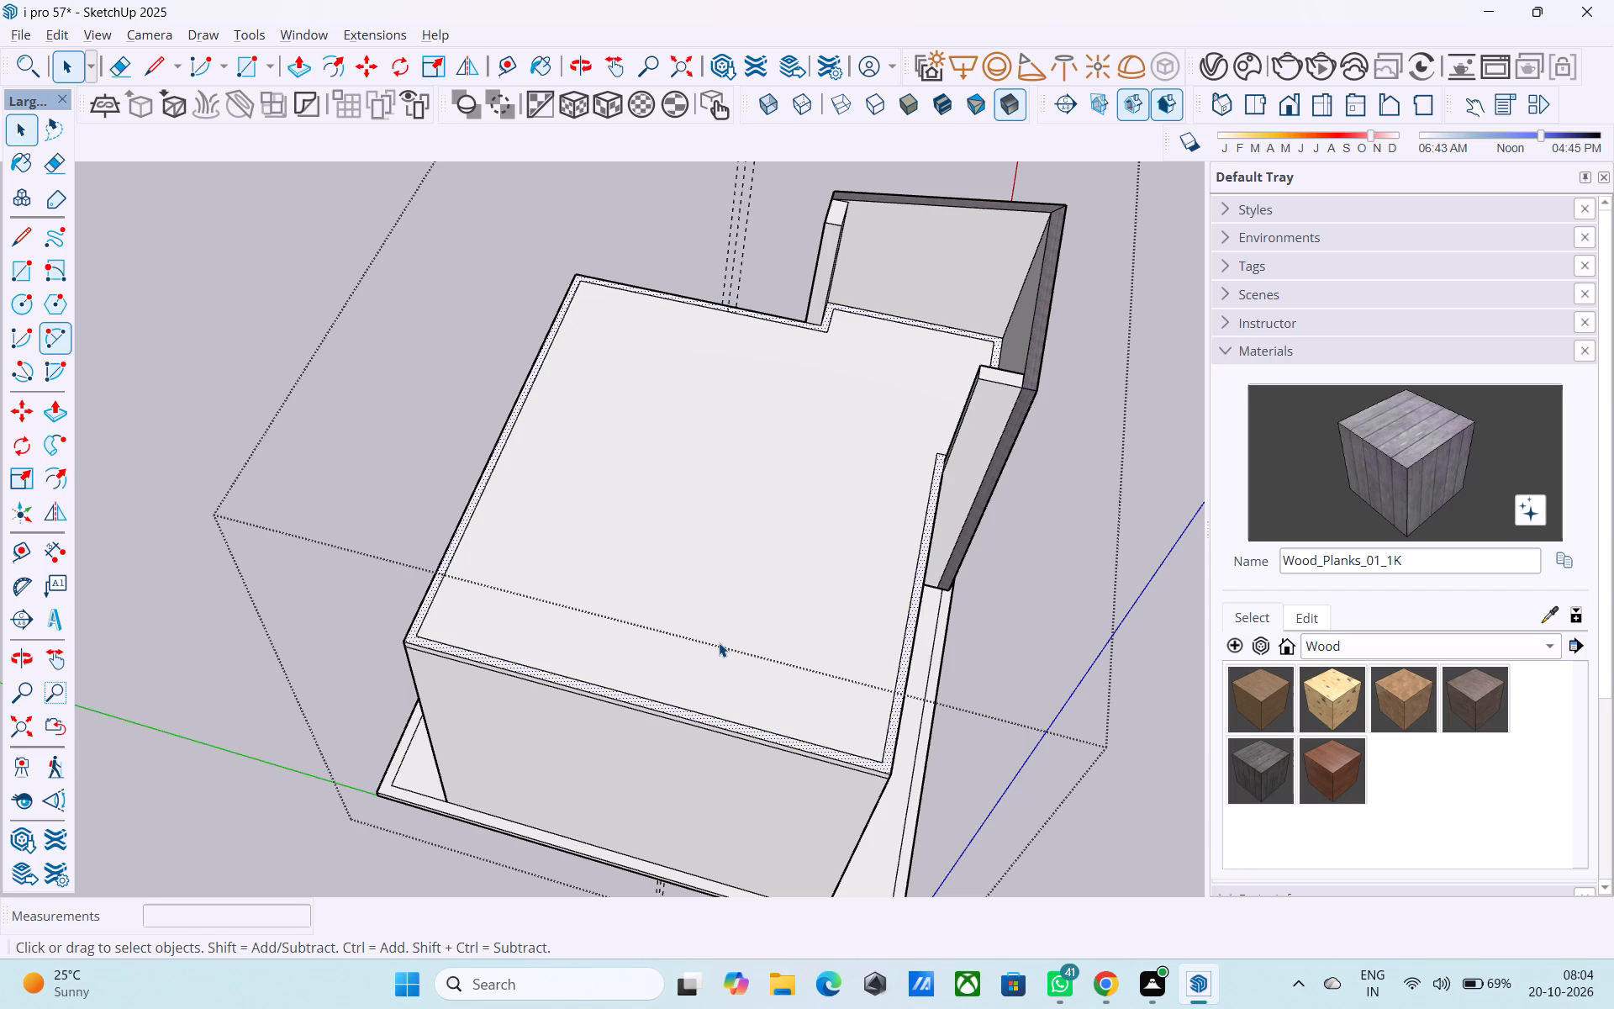
# Examine the new roof border strip and the building's outer sides.
pyautogui.moveTo(663, 705); pyautogui.dragTo(636, 689, button='middle')
pyautogui.scroll(1, 641, 693)
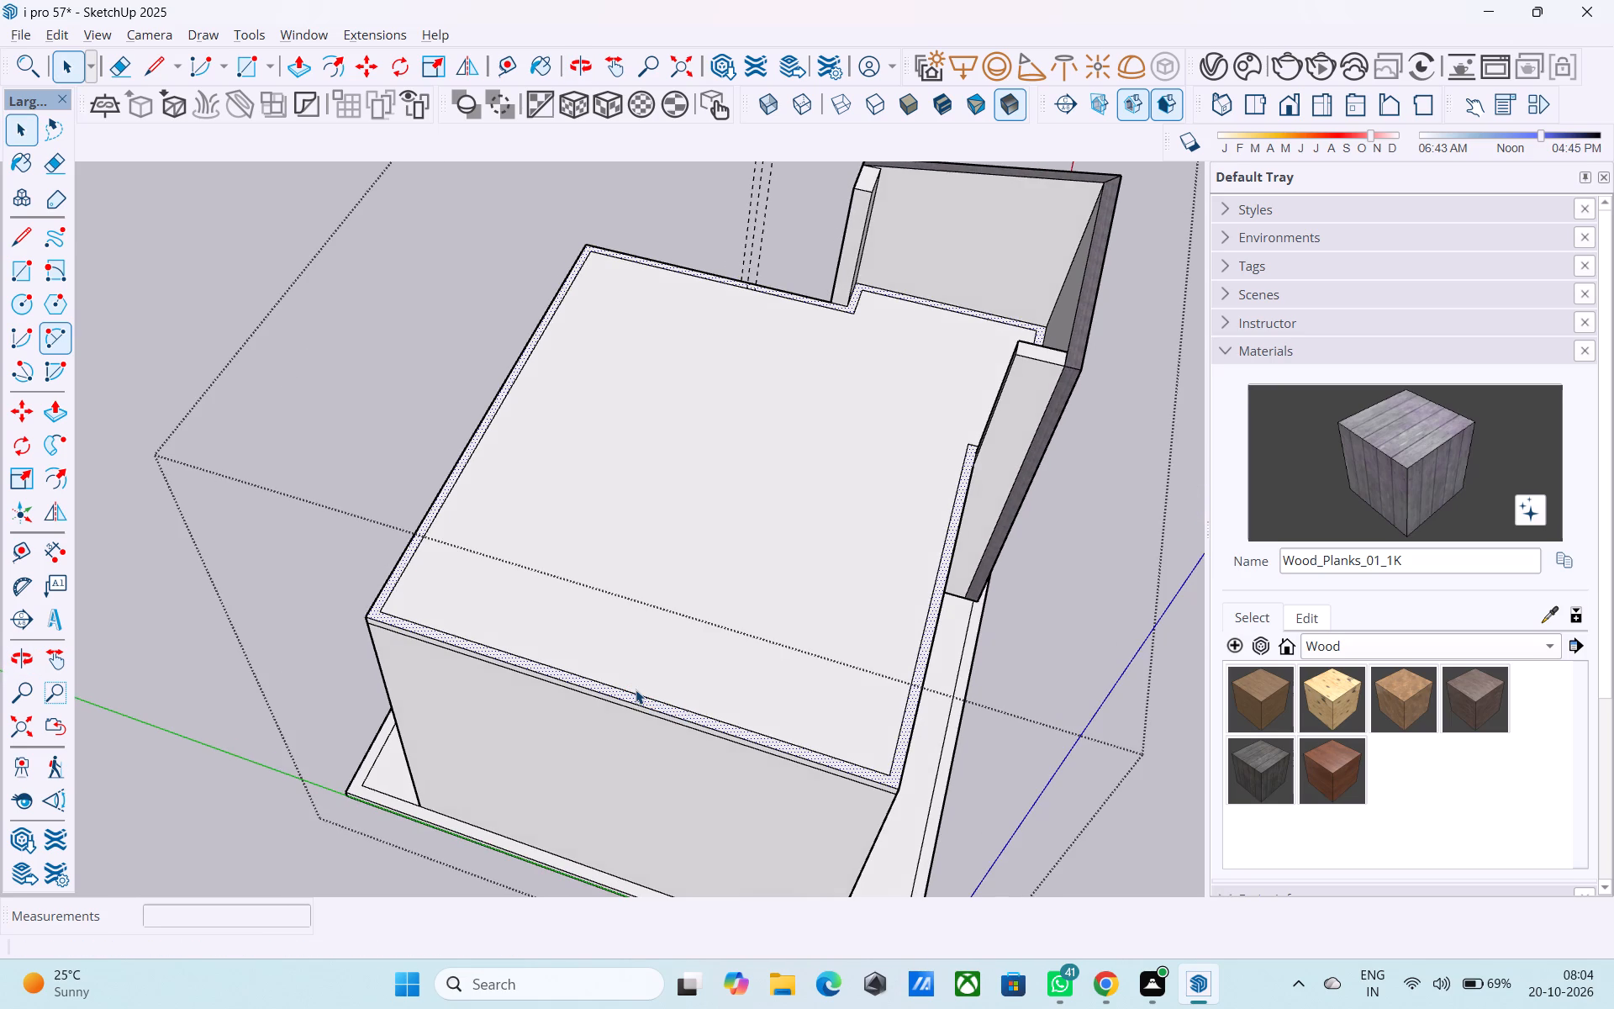
pyautogui.scroll(3, 636, 689)
pyautogui.moveTo(634, 701); pyautogui.dragTo(512, 652, button='middle')
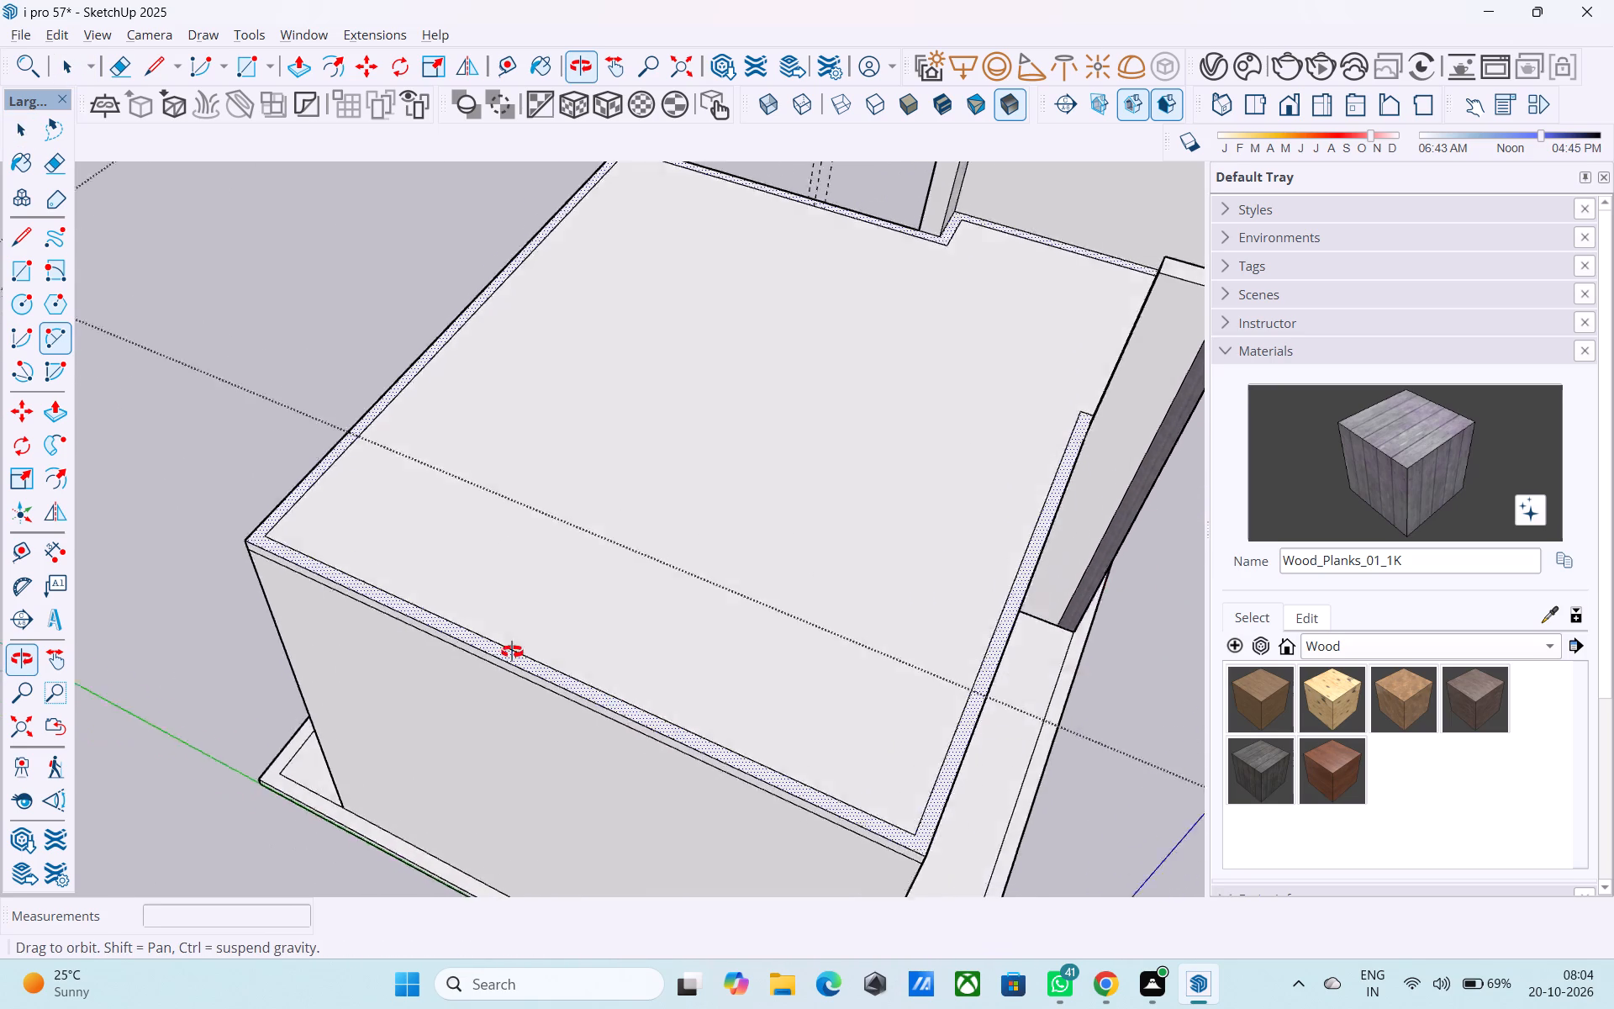
pyautogui.moveTo(512, 652); pyautogui.dragTo(279, 362, button='middle')
pyautogui.scroll(-6, 288, 342)
pyautogui.moveTo(590, 547); pyautogui.dragTo(235, 605, button='middle')
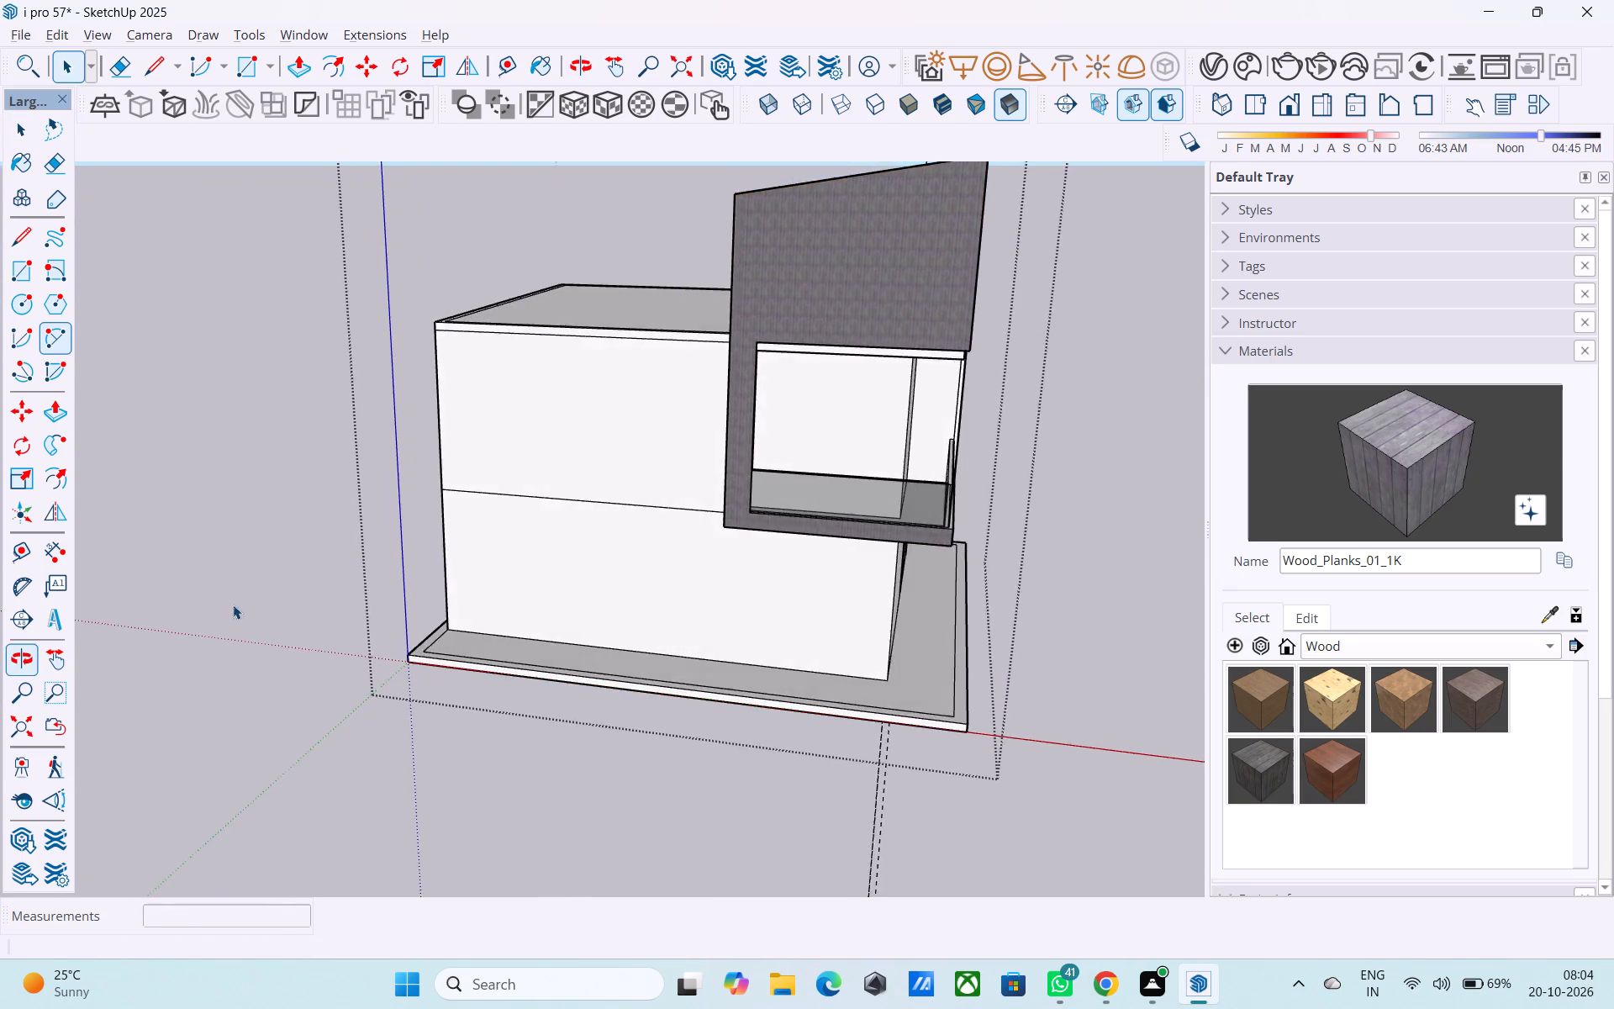
pyautogui.scroll(-6, 224, 602)
pyautogui.moveTo(1046, 604); pyautogui.dragTo(899, 559, button='middle')
pyautogui.scroll(1, 895, 557)
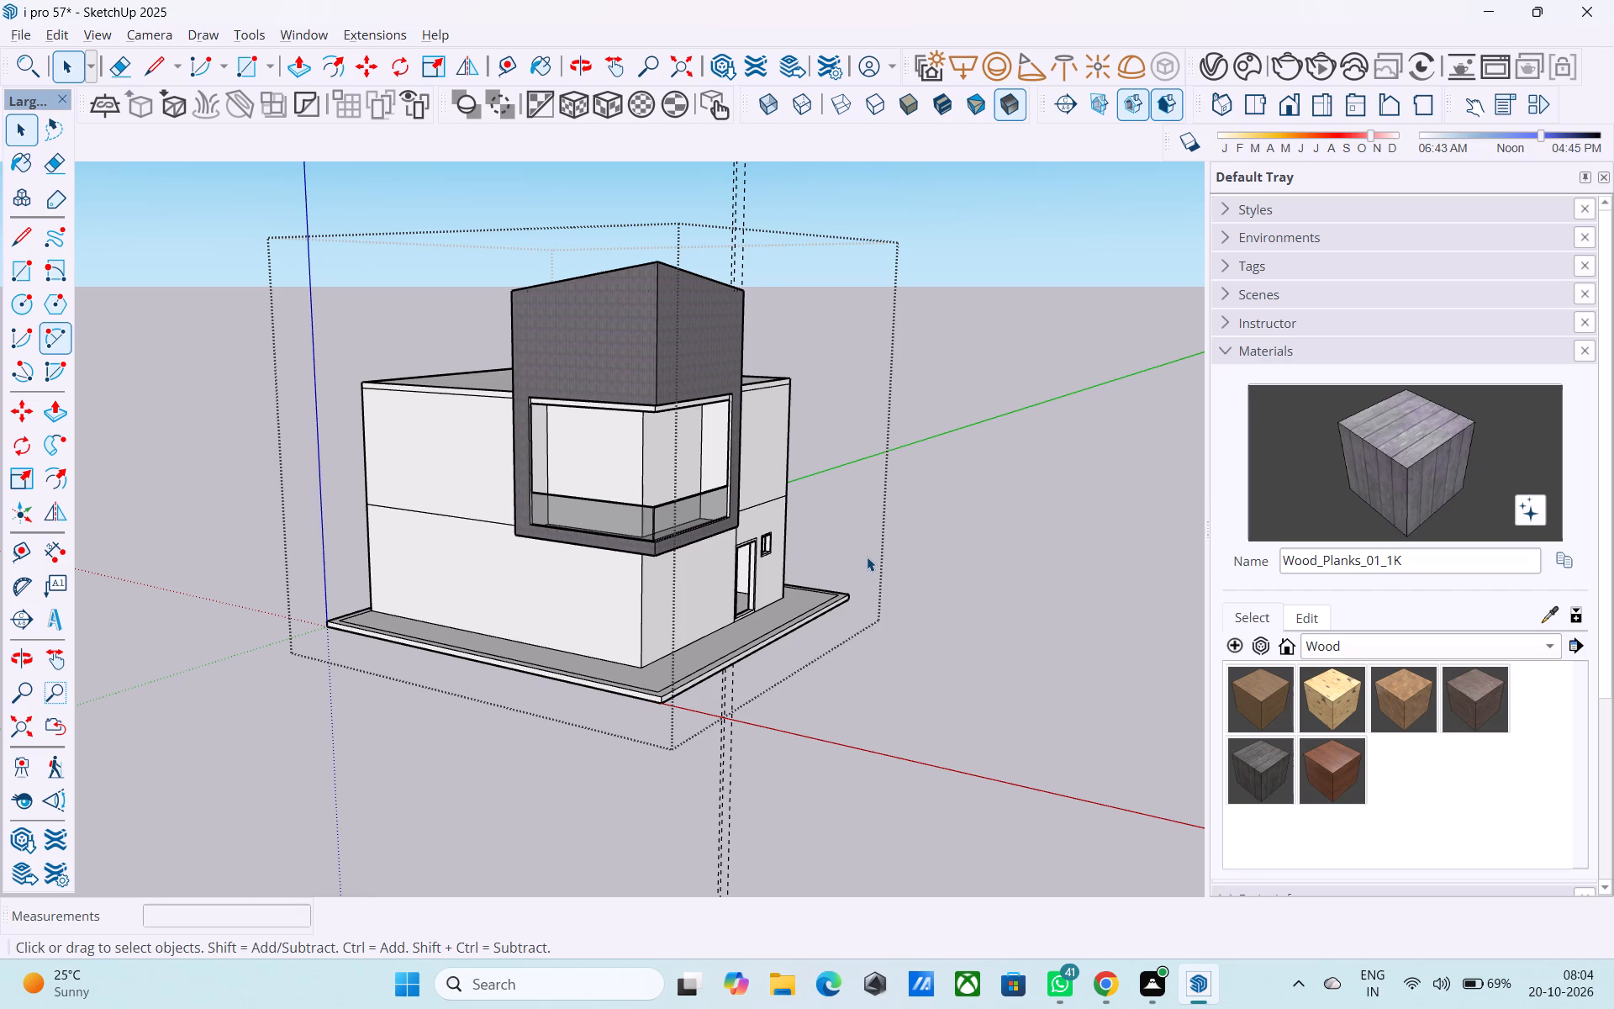
pyautogui.moveTo(843, 541); pyautogui.dragTo(552, 640, button='middle')
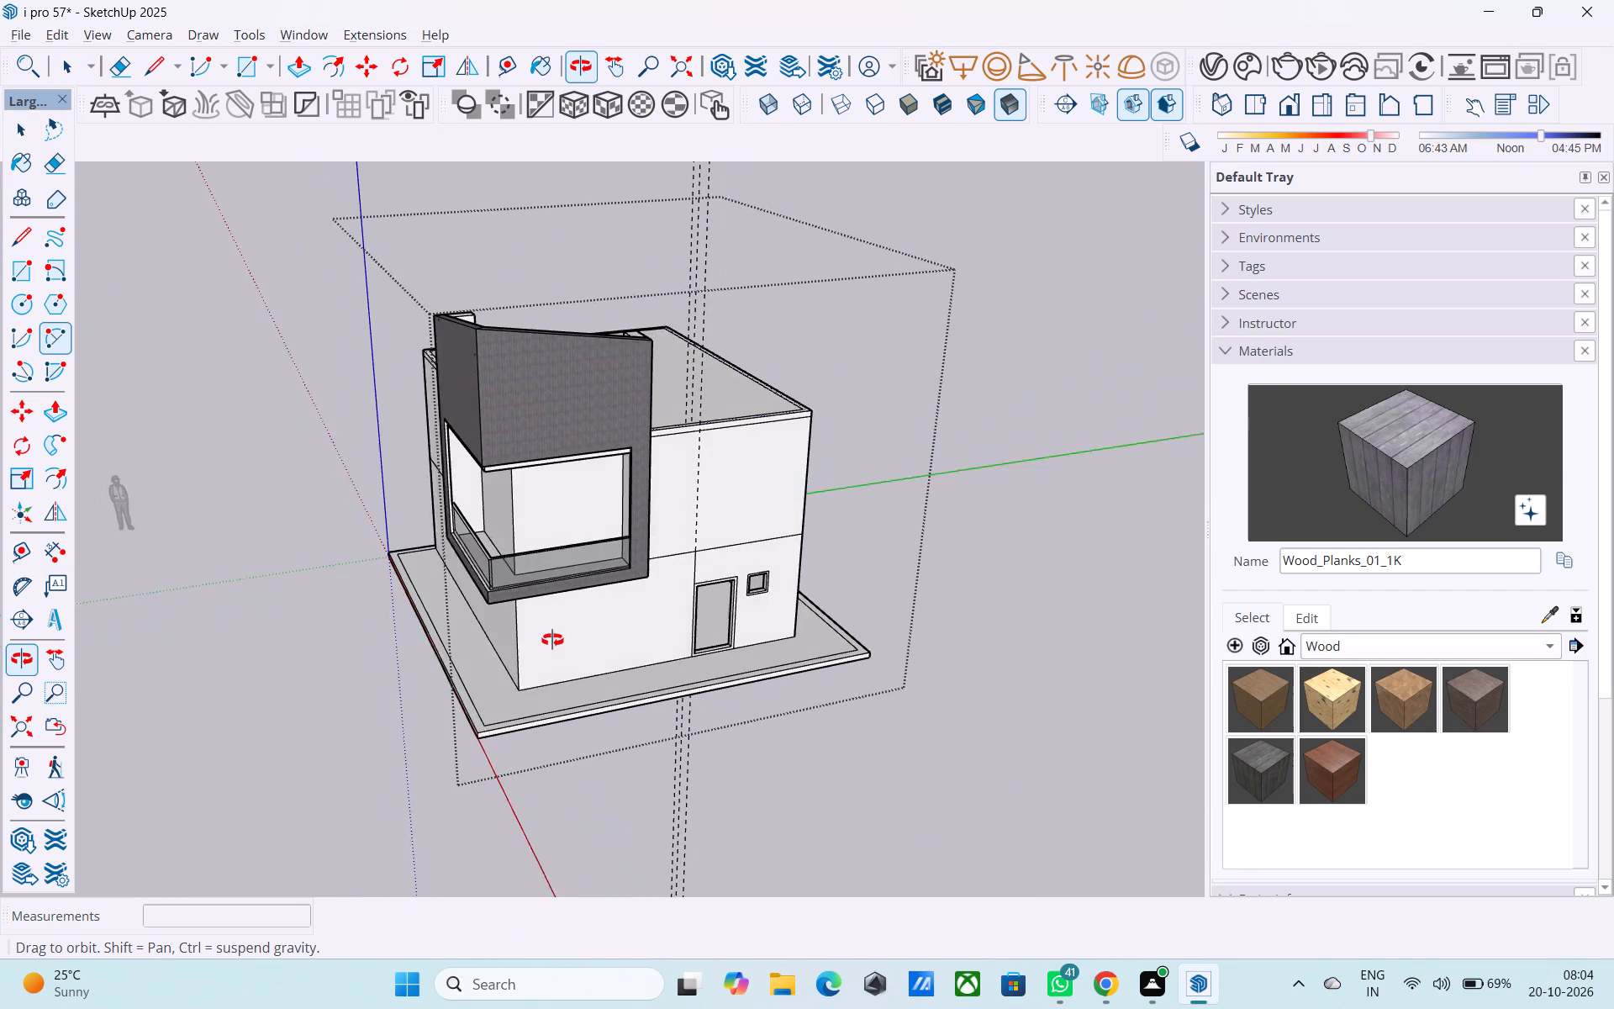
# Copy the short vertical edge at the main roof slab's outer corner 10' along the fascia above the door side.
pyautogui.moveTo(552, 640); pyautogui.dragTo(523, 633, button='middle')
pyautogui.moveTo(645, 514); pyautogui.dragTo(601, 492, button='middle')
pyautogui.scroll(6, 629, 447)
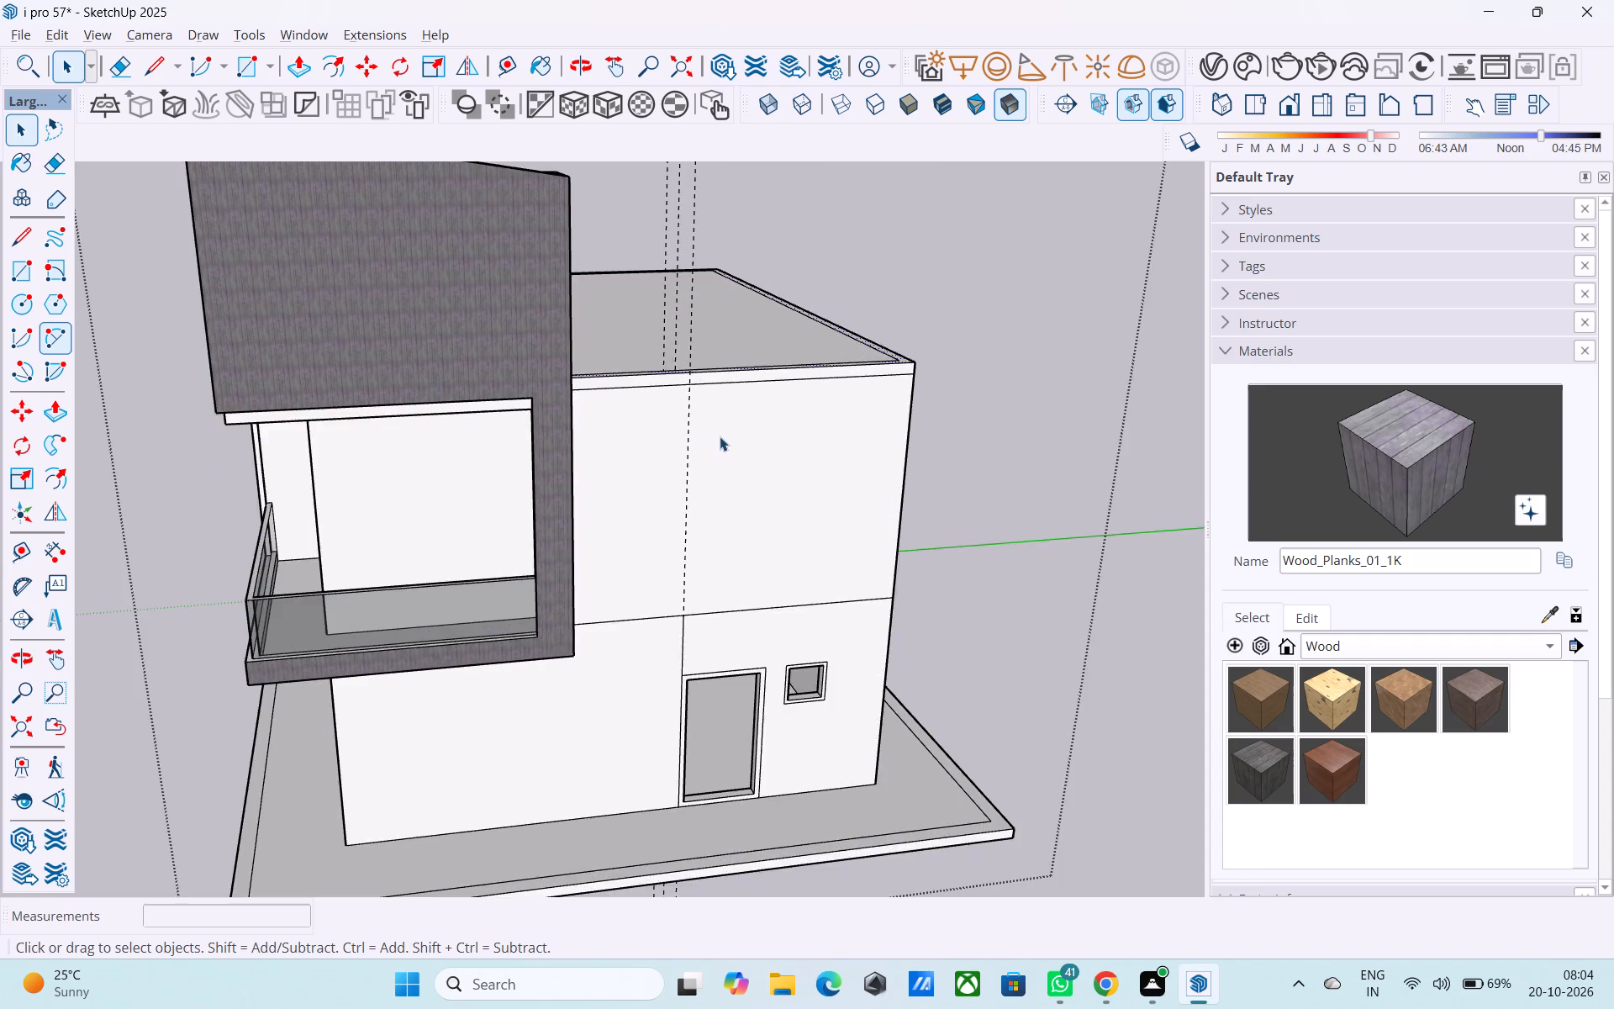
pyautogui.scroll(4, 730, 435)
pyautogui.moveTo(990, 345); pyautogui.dragTo(975, 346, button='middle')
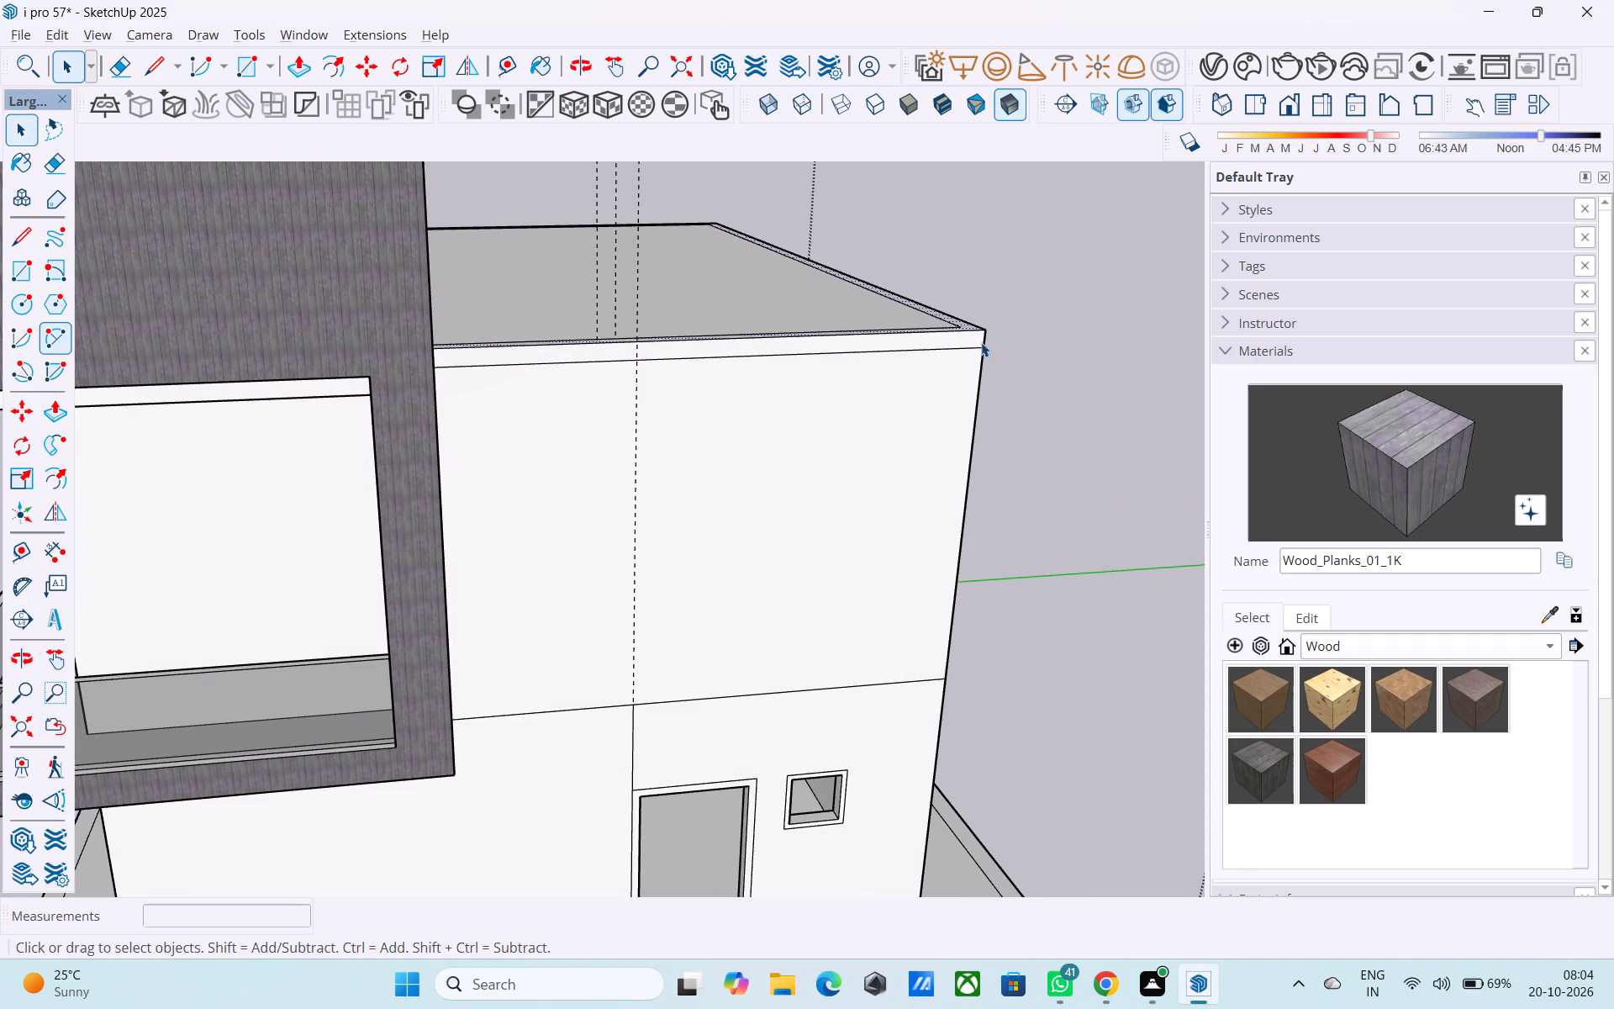
pyautogui.click(981, 342)
pyautogui.press('m')
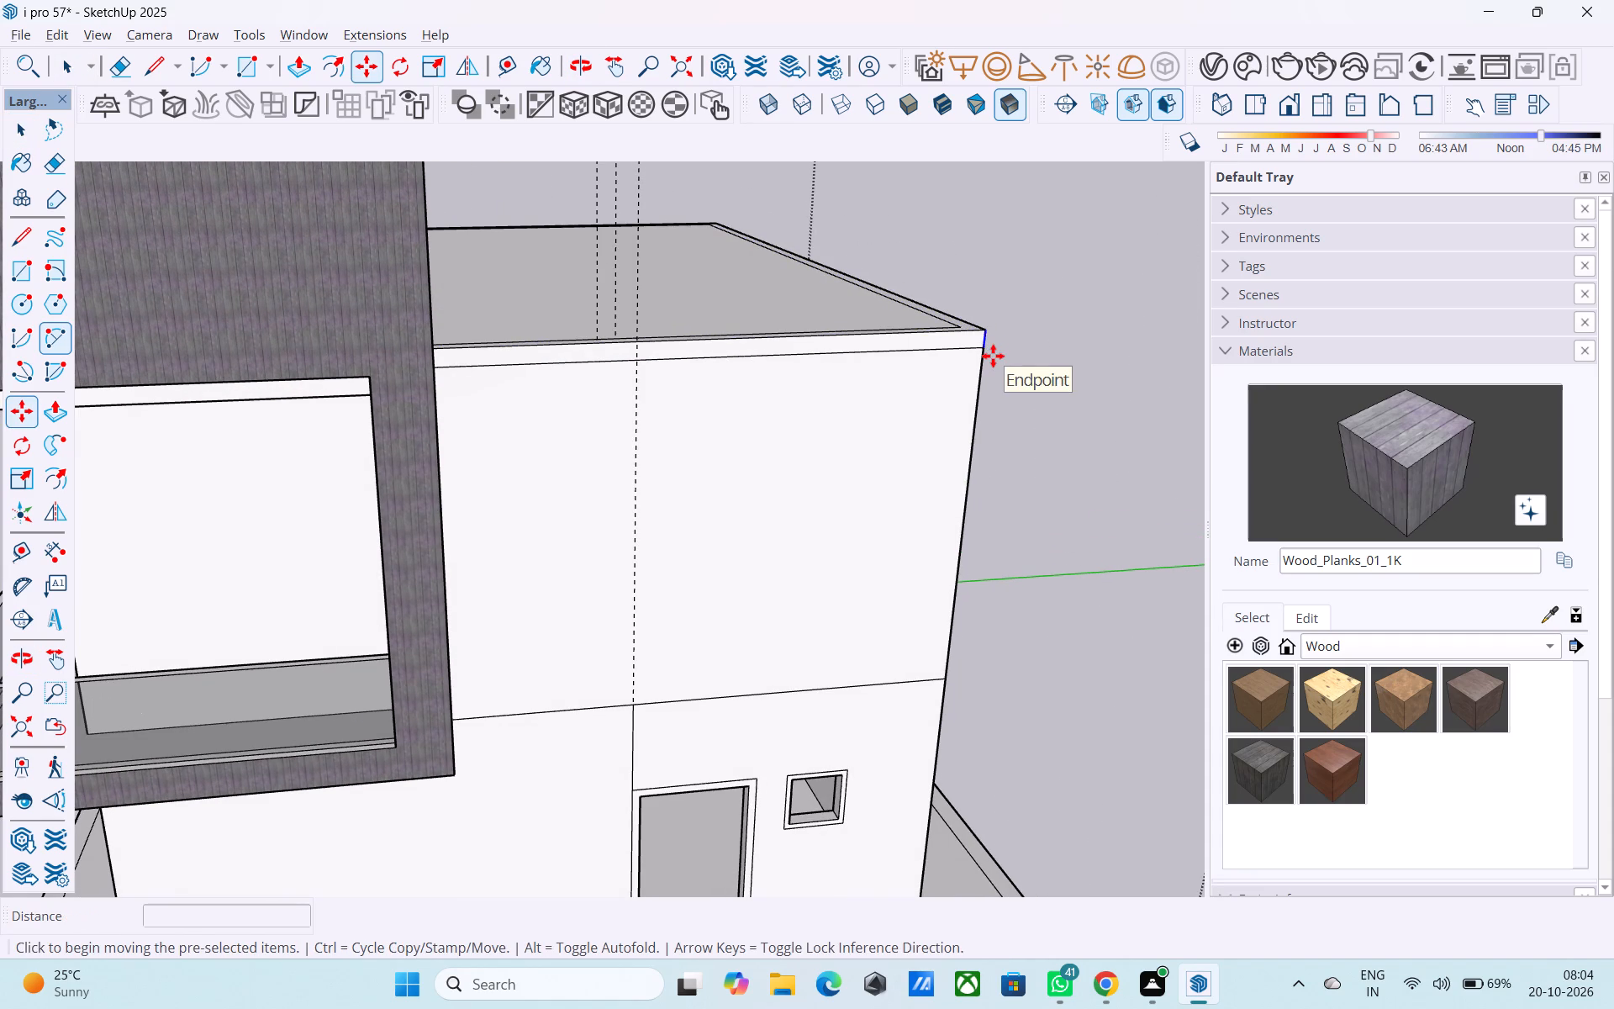
pyautogui.click(989, 330)
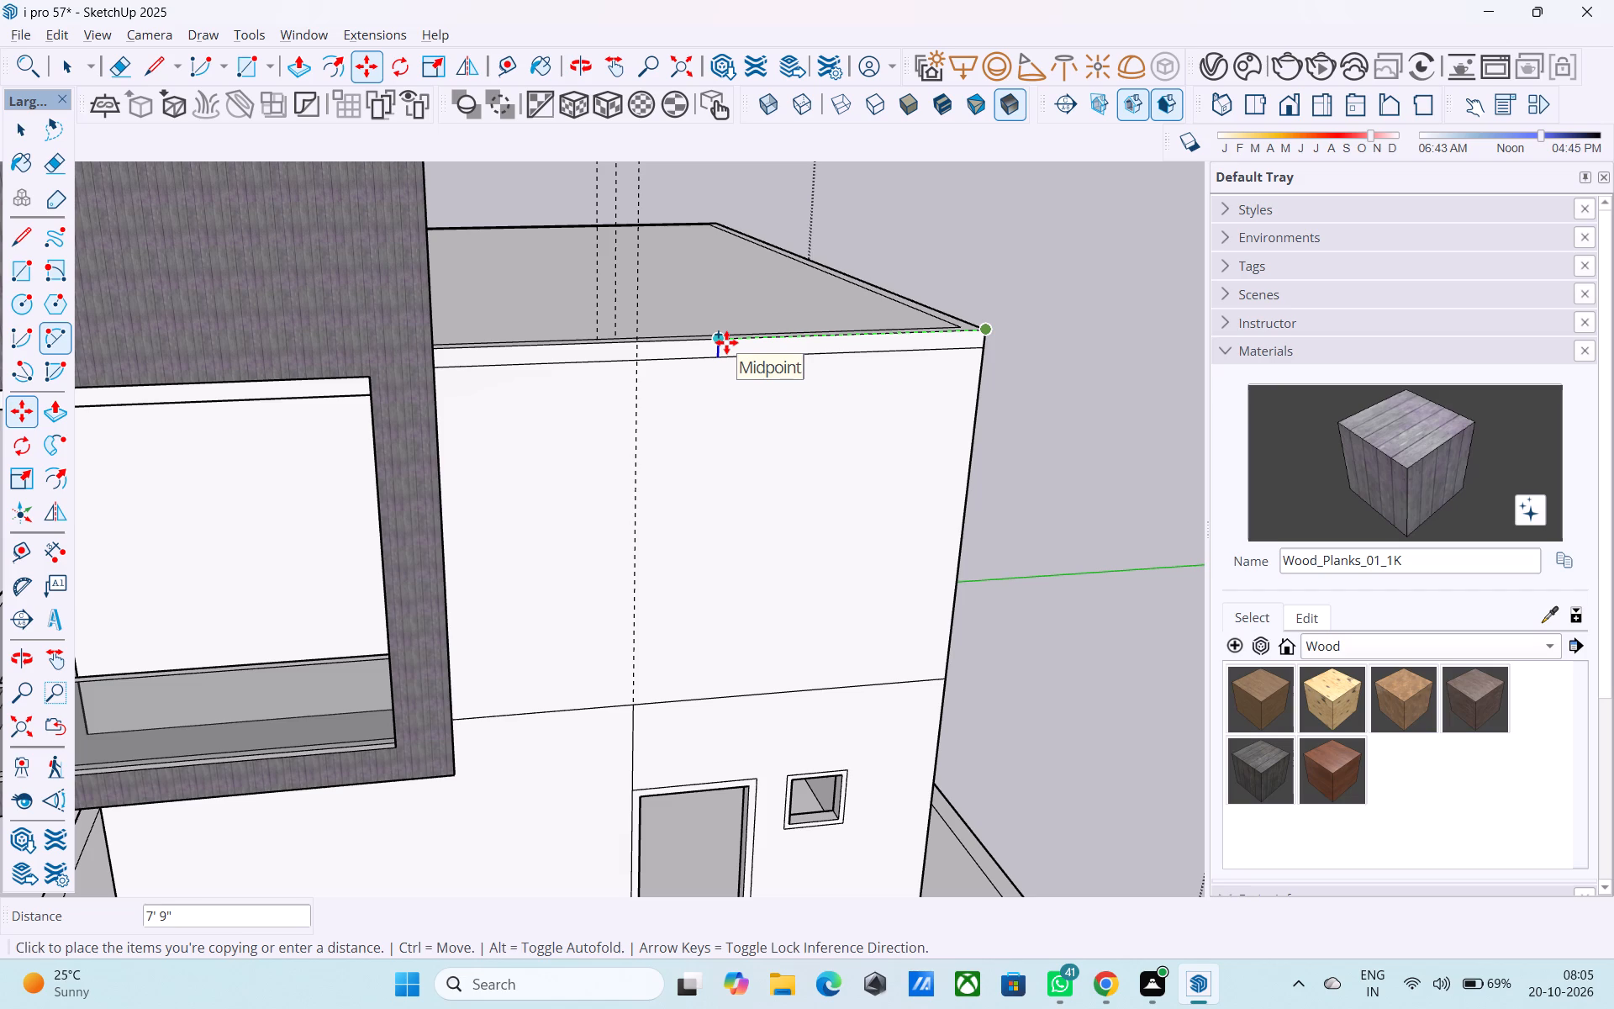
pyautogui.write("10'")
pyautogui.press('Return')
pyautogui.press('space')
# Push/Pull the roof fascia segment between the copied edge and the outer corner 3' outward as an overhang.
pyautogui.moveTo(725, 342); pyautogui.dragTo(646, 307, button='middle')
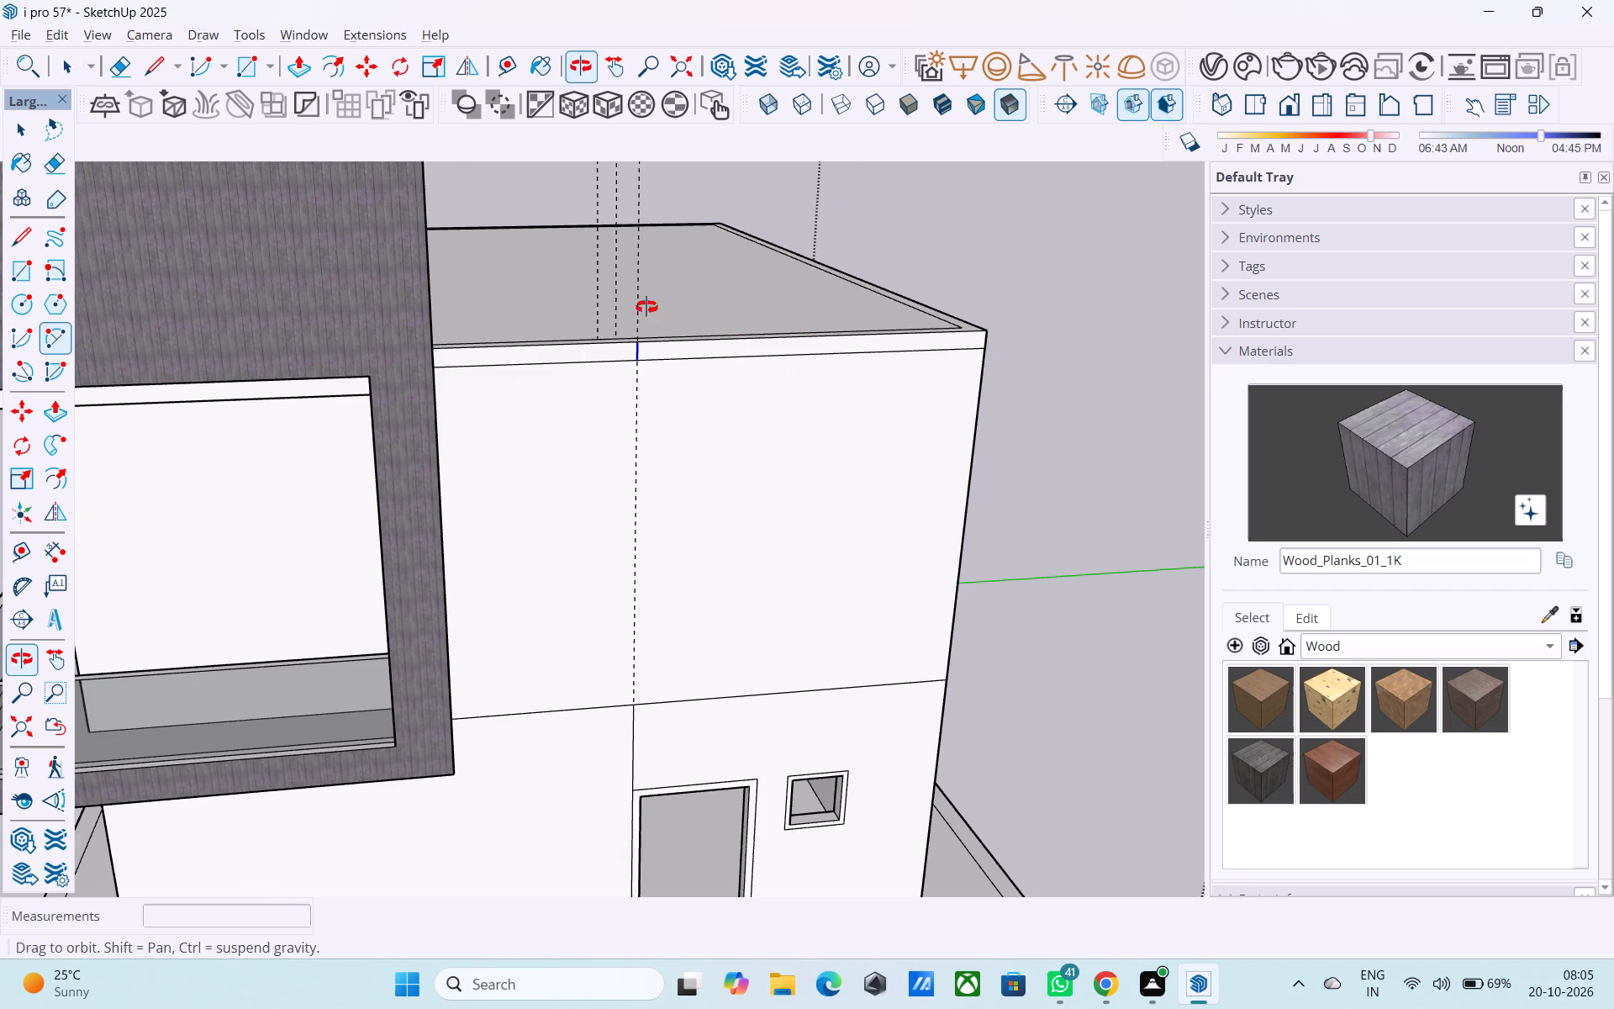
pyautogui.moveTo(646, 307); pyautogui.dragTo(583, 252, button='middle')
pyautogui.scroll(-4, 583, 252)
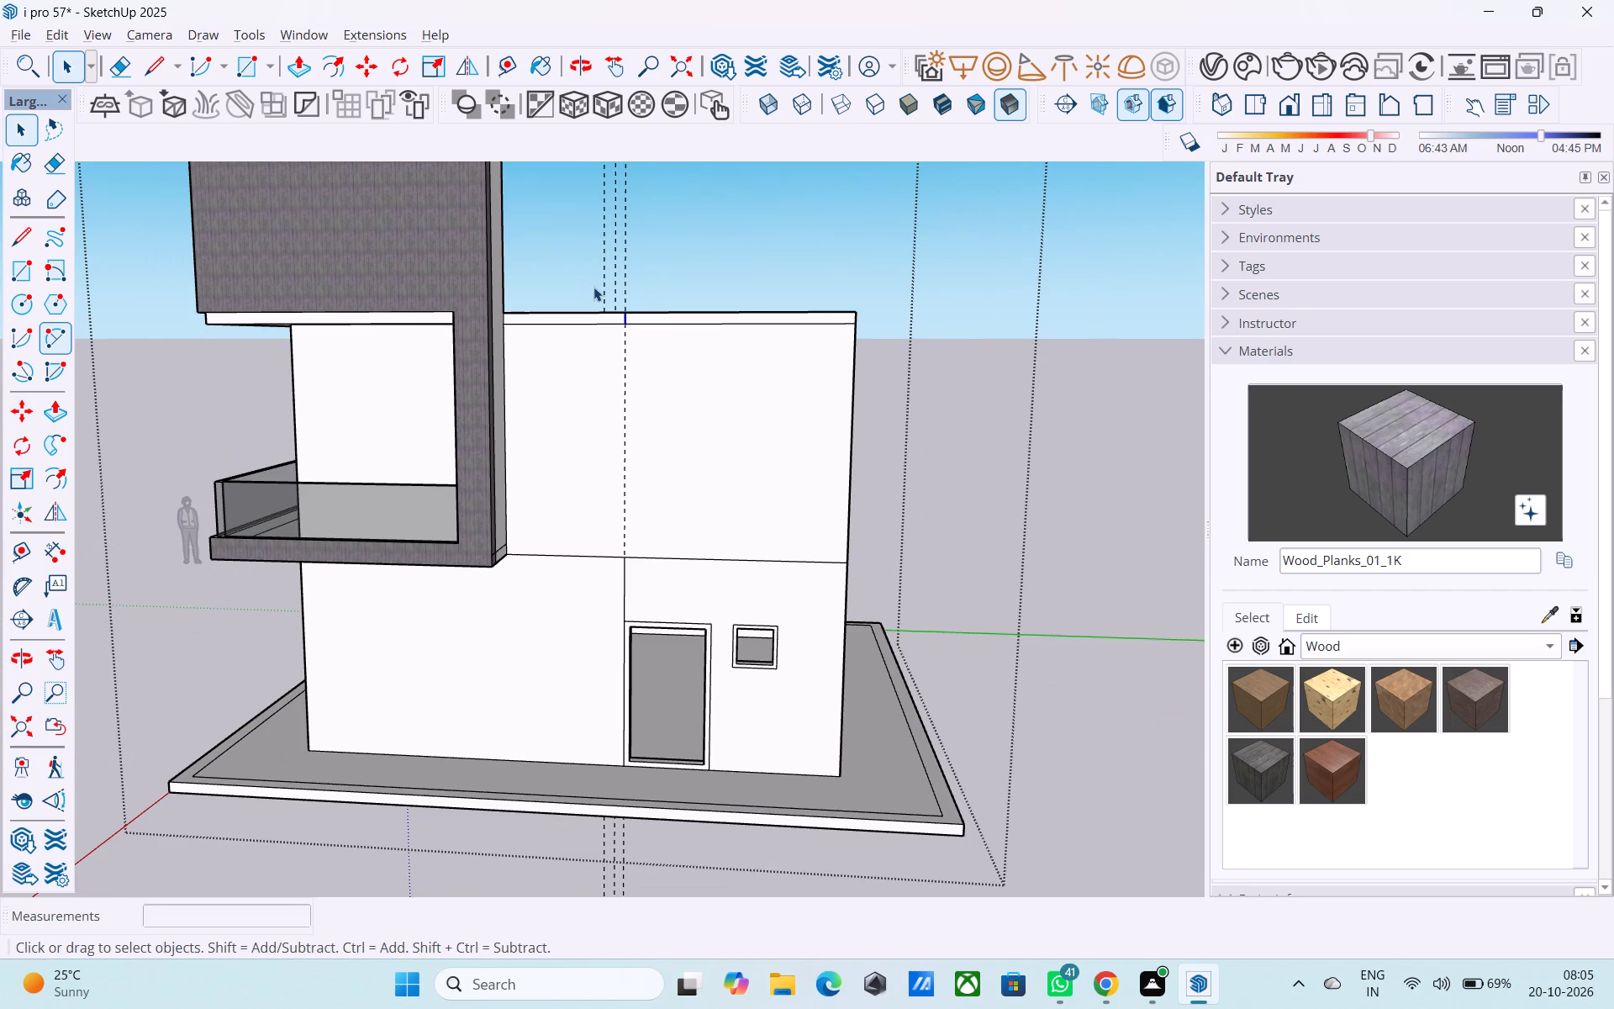
pyautogui.scroll(3, 593, 288)
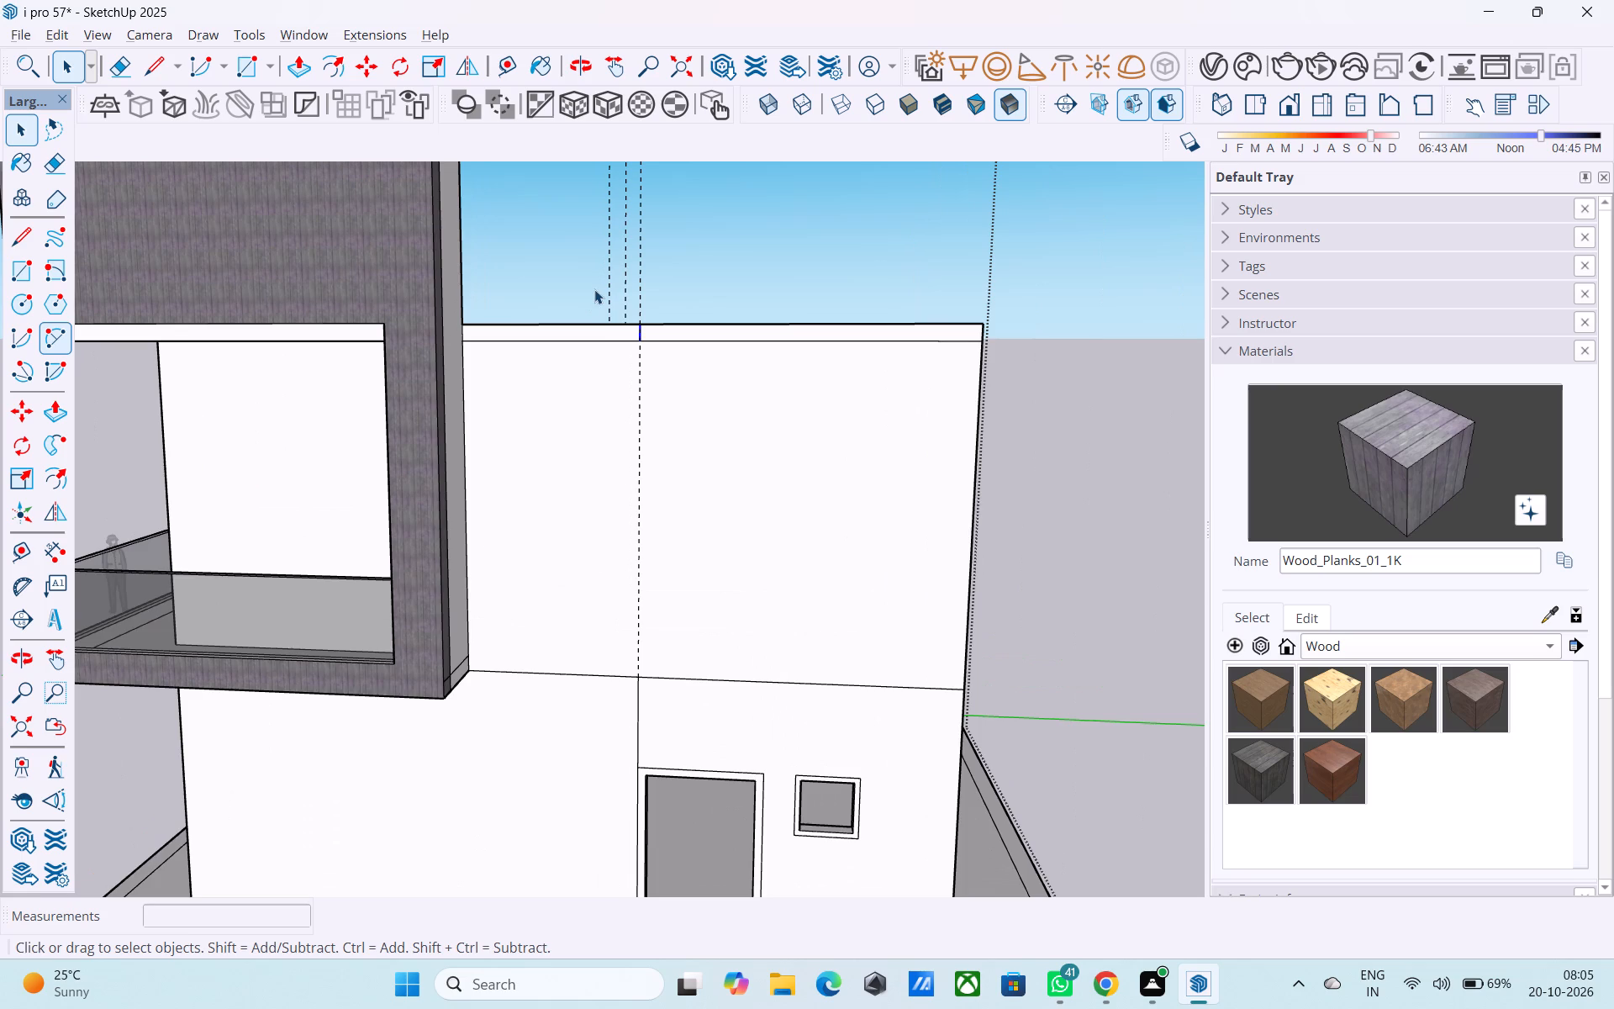
pyautogui.scroll(4, 625, 333)
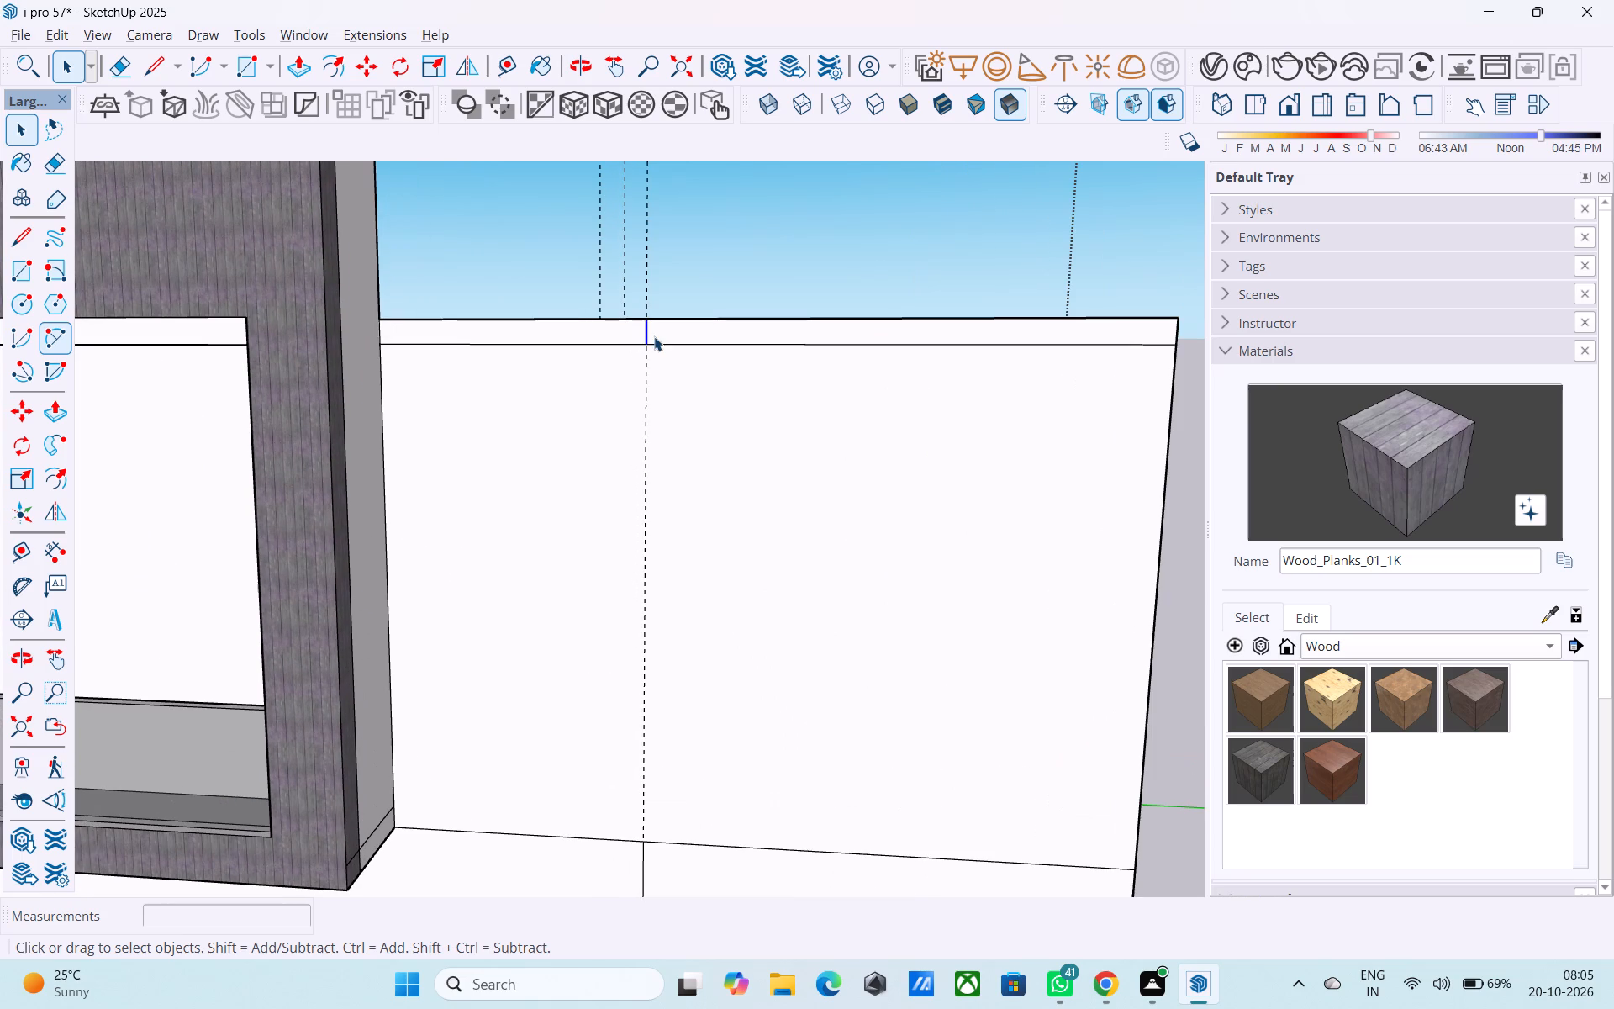
pyautogui.click(656, 336)
pyautogui.press('p')
pyautogui.click(656, 336)
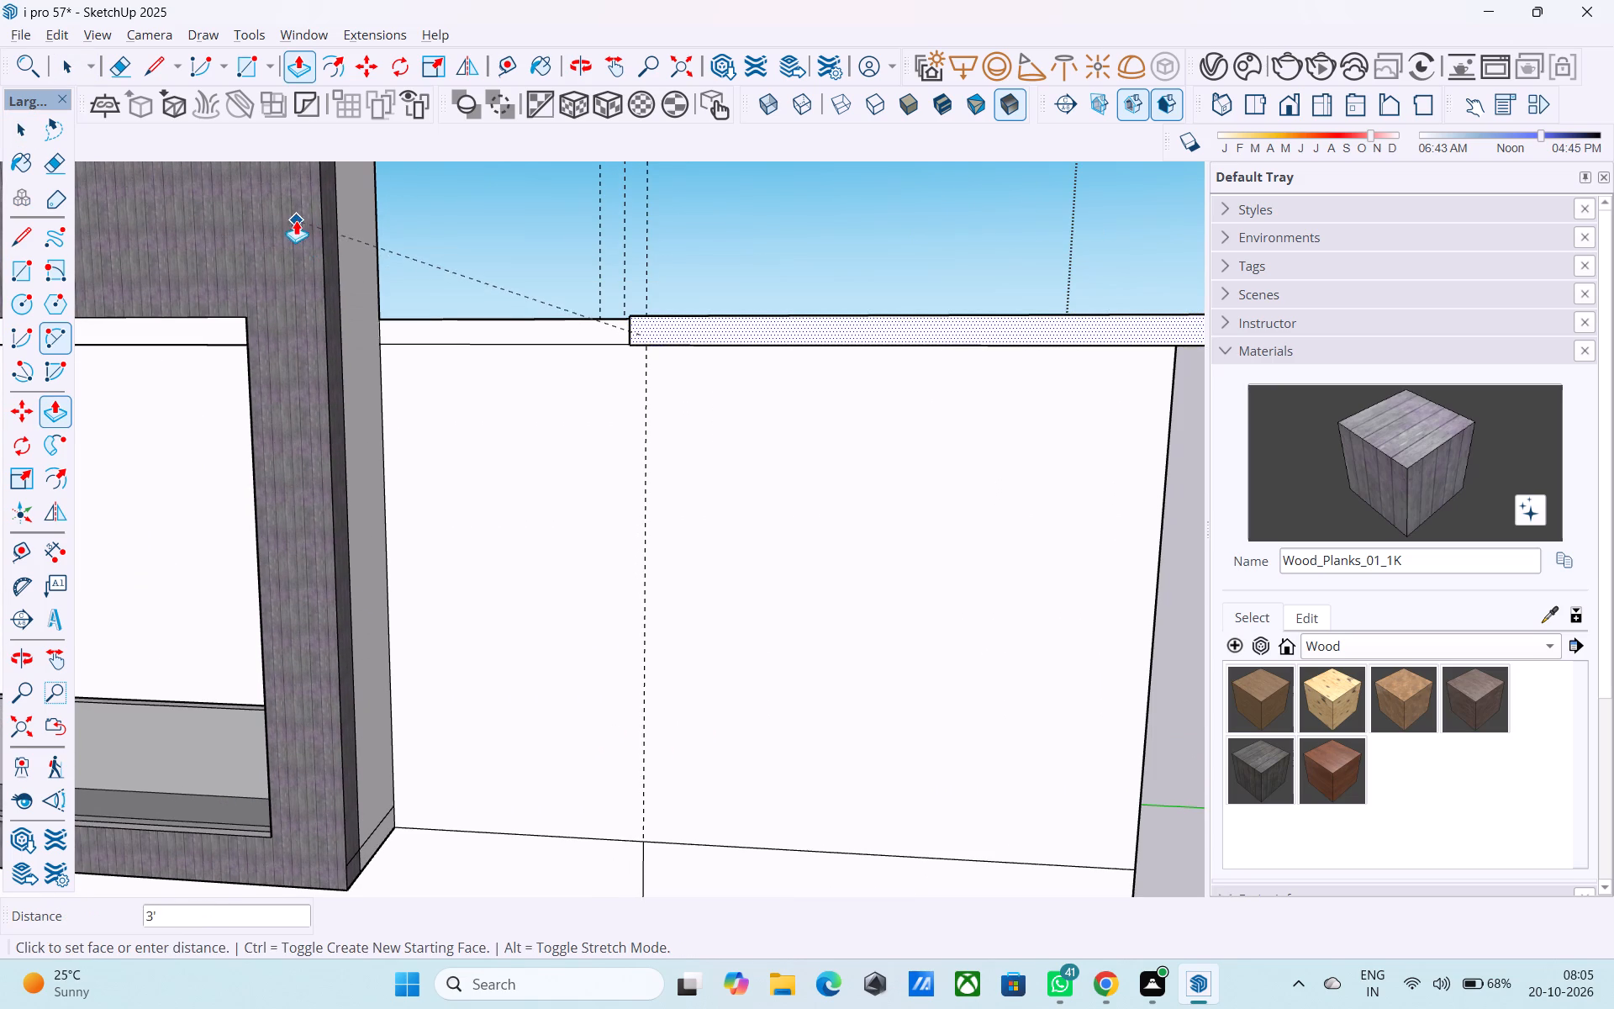
pyautogui.moveTo(287, 213); pyautogui.dragTo(360, 417, button='middle')
pyautogui.click(280, 272)
# Draw a 15' 6" line above the floor line from the wood frame to the outer corner, and divide the band at the vertical guide.
pyautogui.scroll(-4, 299, 293)
pyautogui.moveTo(627, 380); pyautogui.dragTo(615, 365, button='middle')
pyautogui.scroll(-4, 630, 388)
pyautogui.scroll(-6, 418, 454)
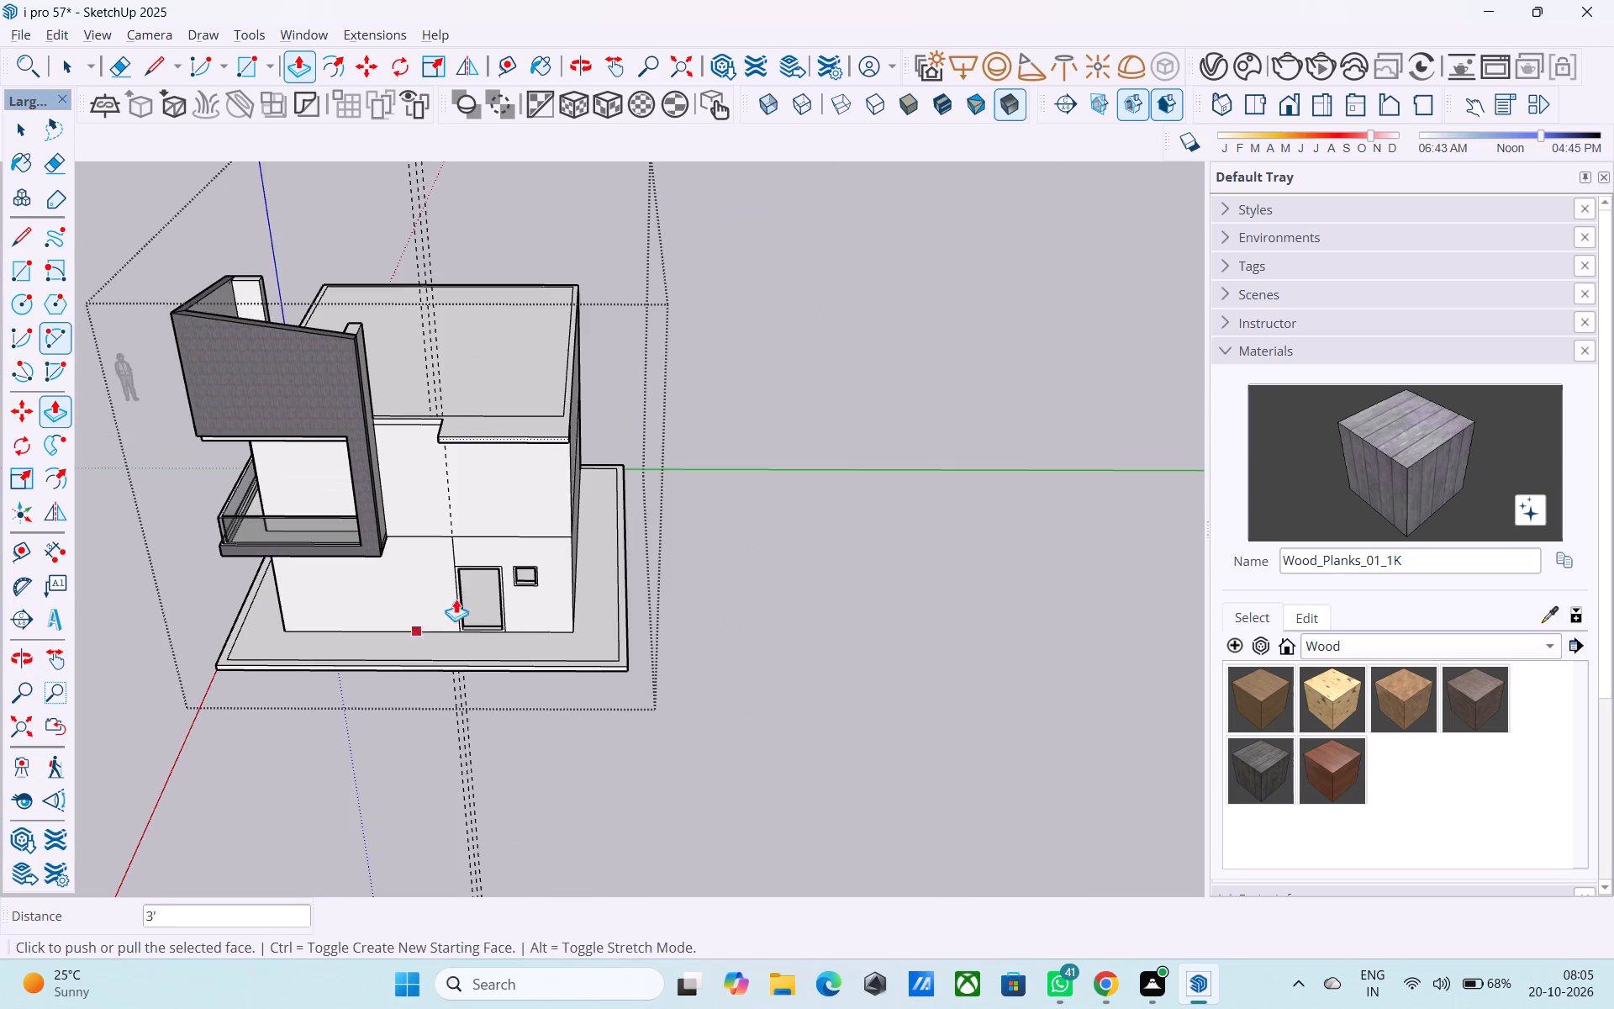
pyautogui.moveTo(467, 576); pyautogui.dragTo(531, 460, button='middle')
pyautogui.moveTo(518, 412); pyautogui.dragTo(504, 362, button='middle')
pyautogui.scroll(7, 532, 388)
pyautogui.moveTo(546, 412); pyautogui.dragTo(544, 410, button='middle')
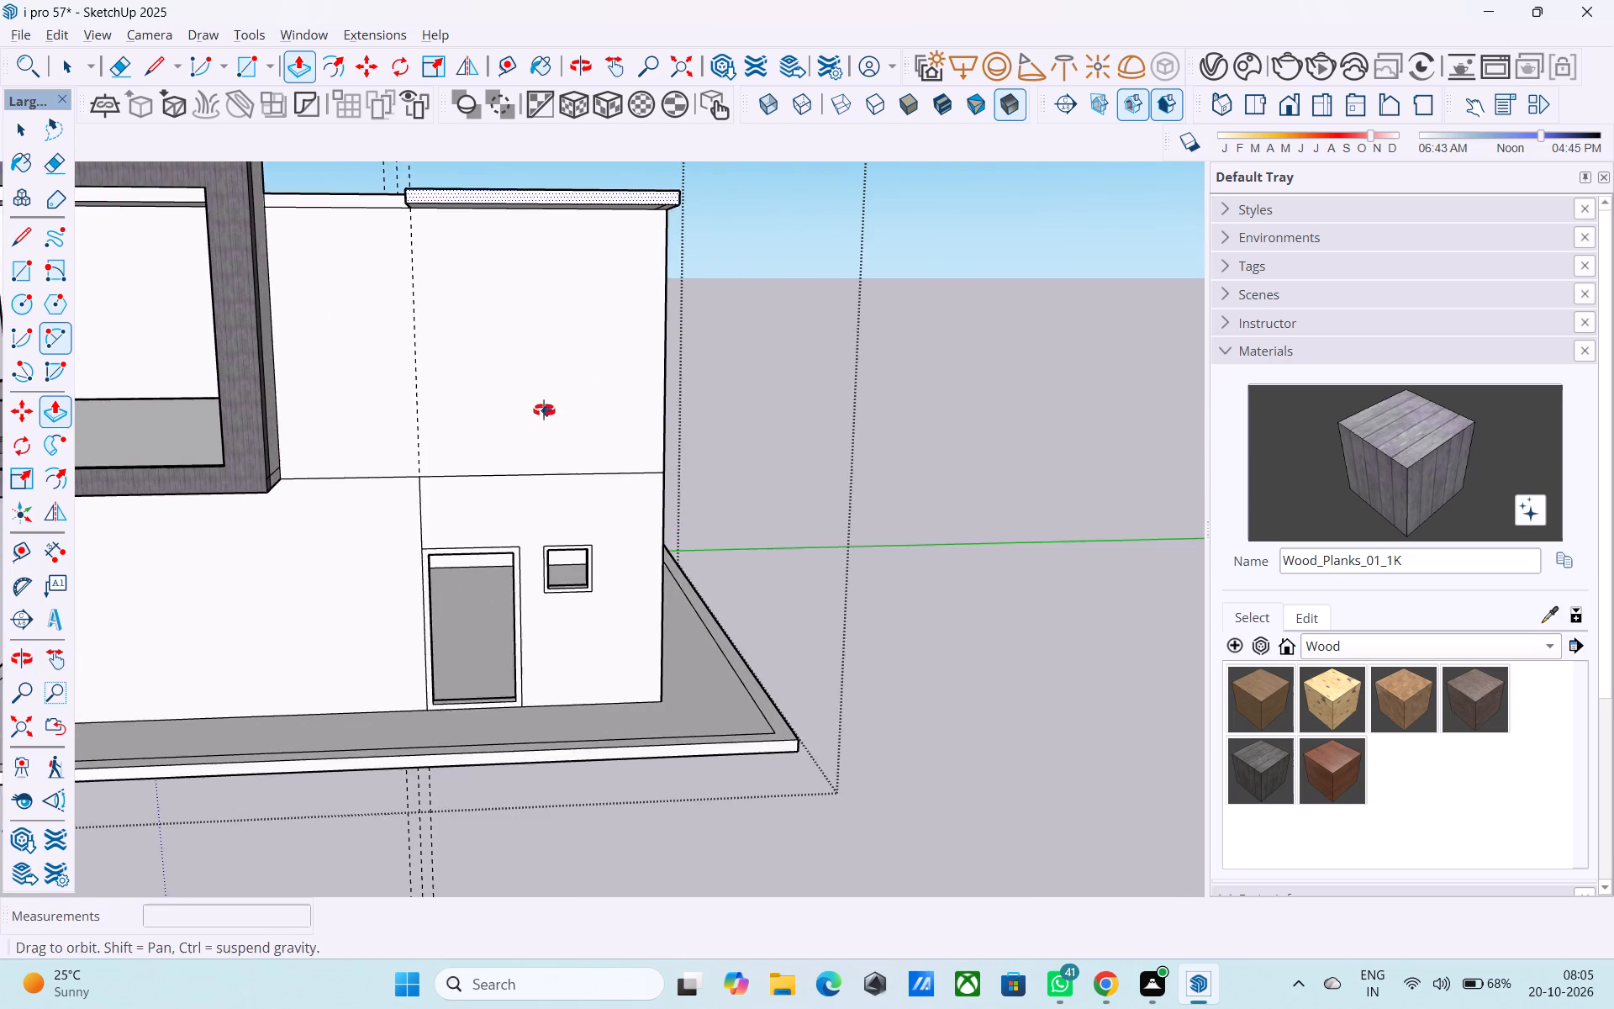
pyautogui.moveTo(544, 410); pyautogui.dragTo(530, 372, button='middle')
pyautogui.press('l')
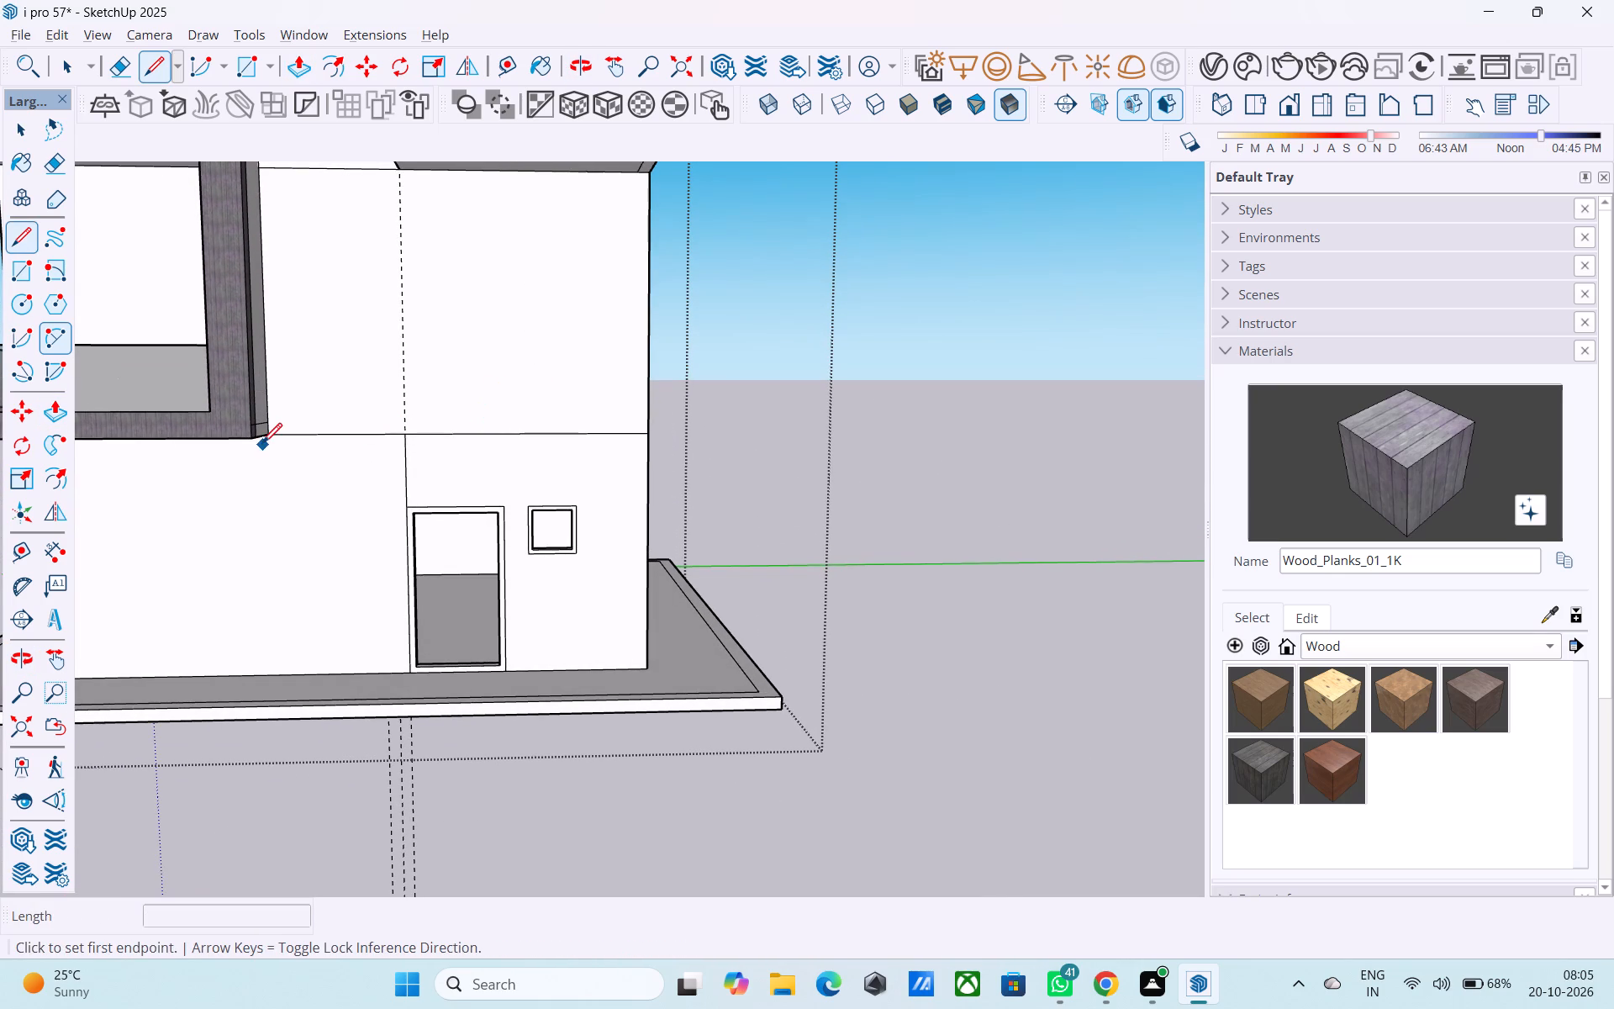
pyautogui.scroll(3, 257, 428)
pyautogui.click(269, 425)
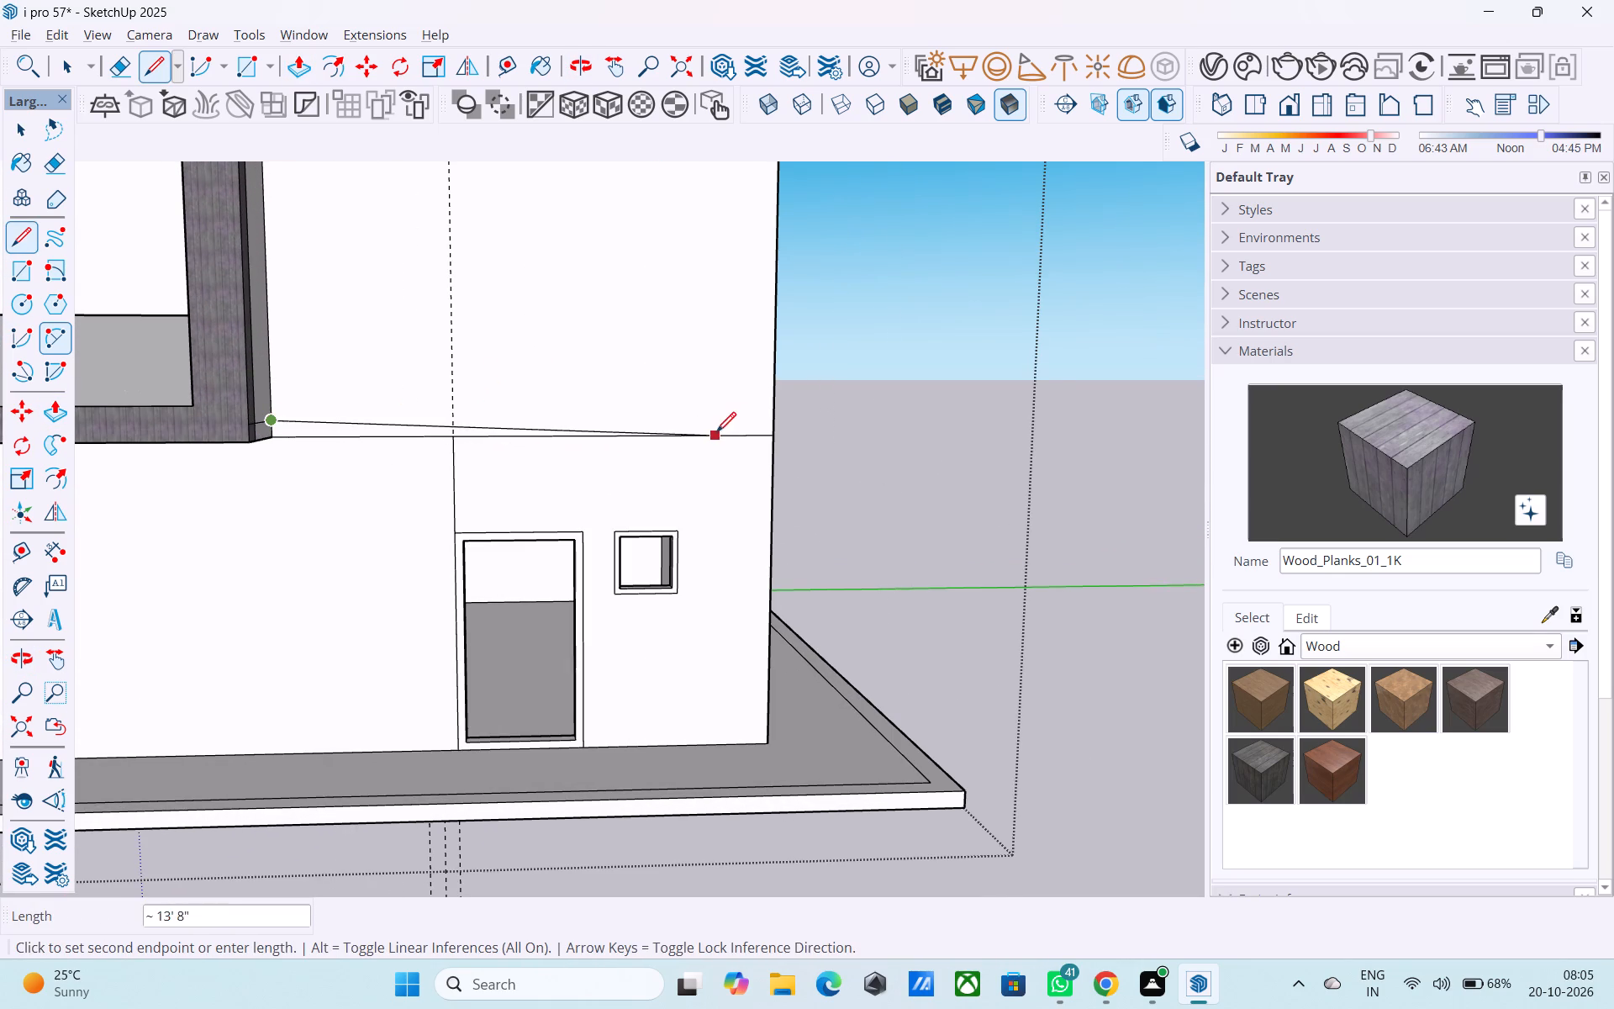
pyautogui.click(773, 421)
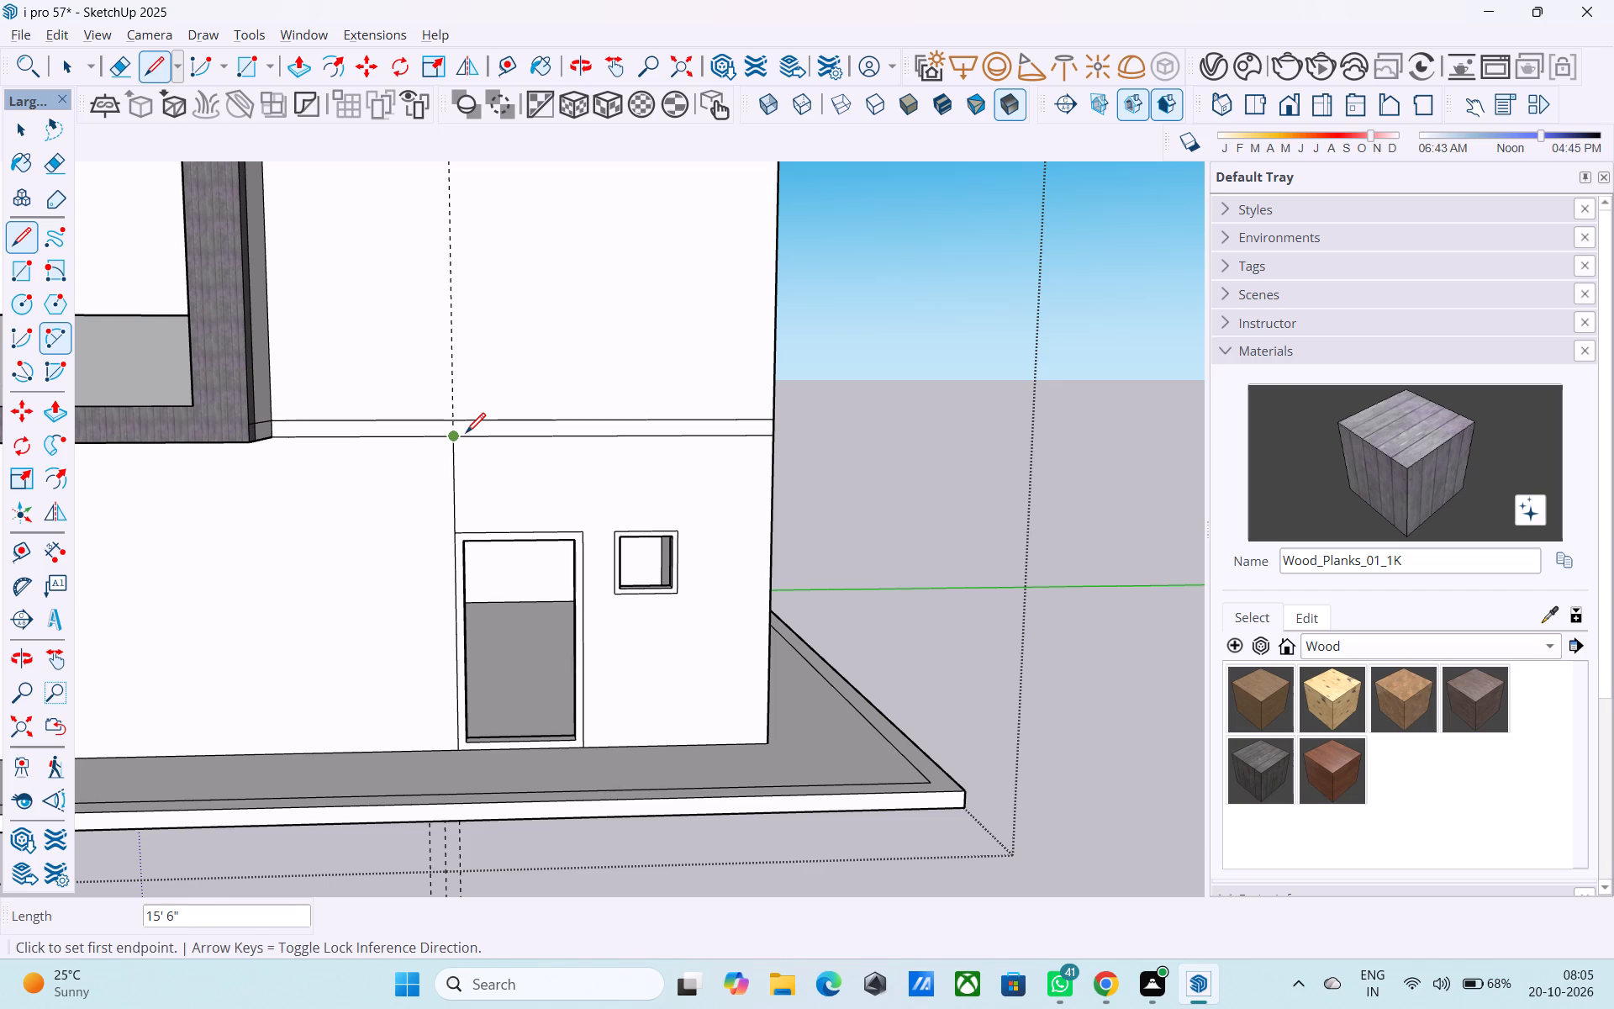
pyautogui.click(466, 435)
pyautogui.click(456, 420)
# Push/Pull the wall band above the door and small window 3' outward to form a canopy.
pyautogui.scroll(-8, 456, 423)
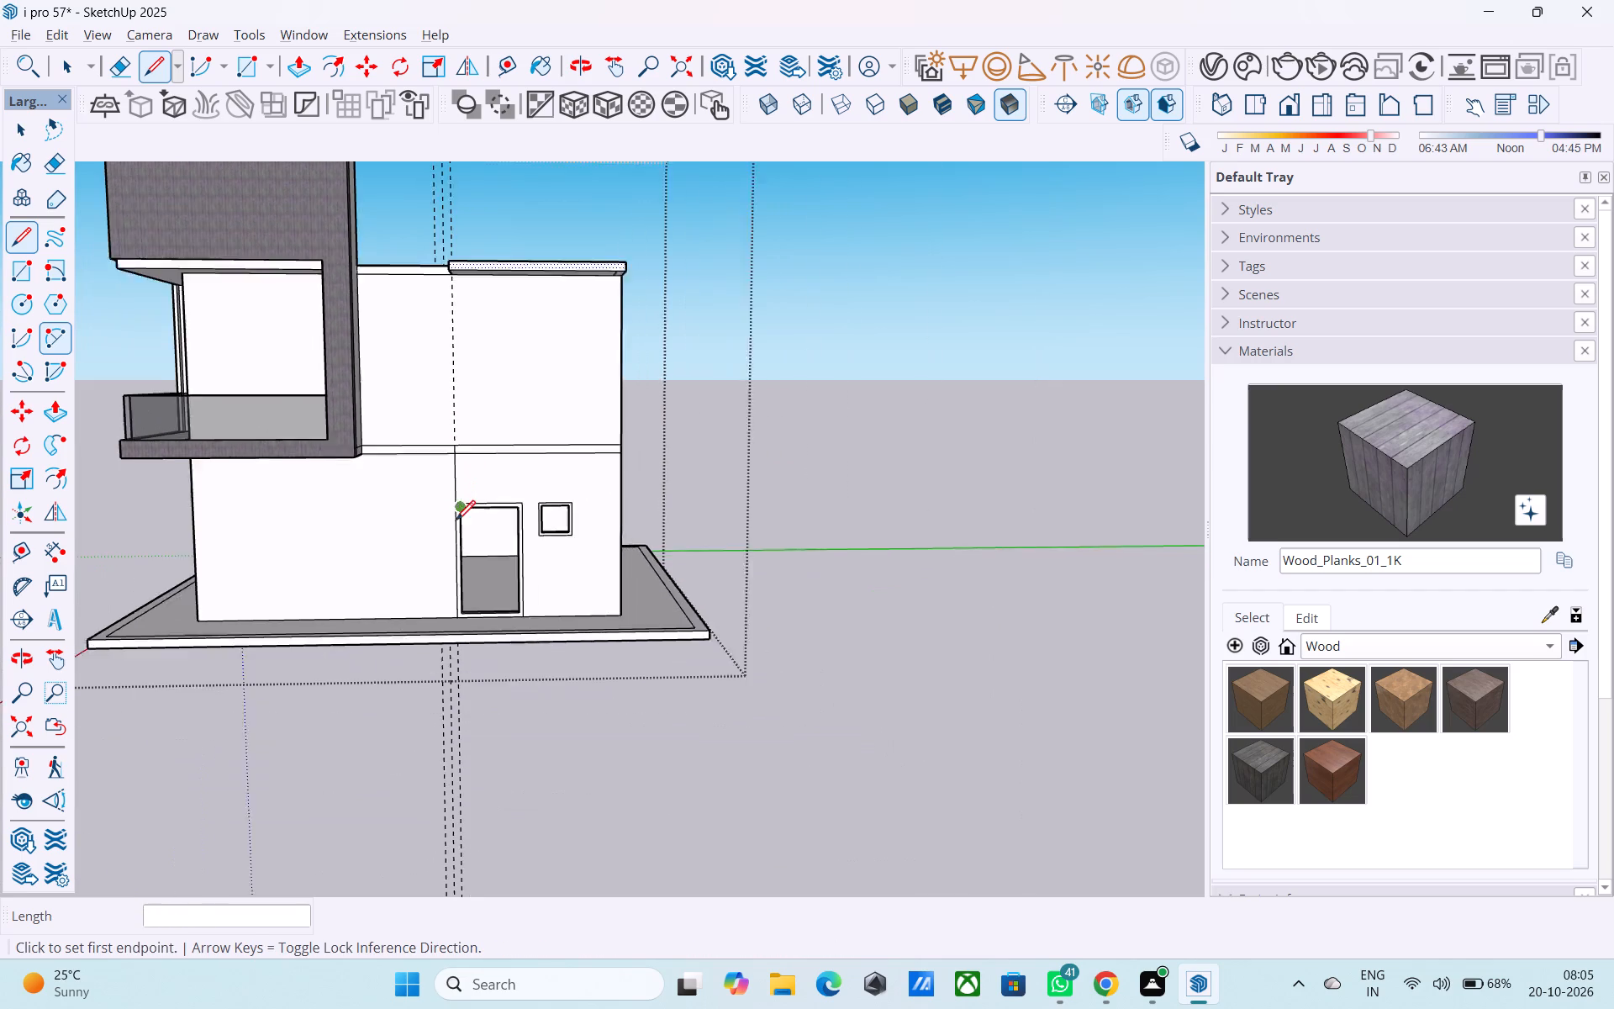
pyautogui.scroll(10, 467, 462)
pyautogui.press('space')
pyautogui.click(496, 448)
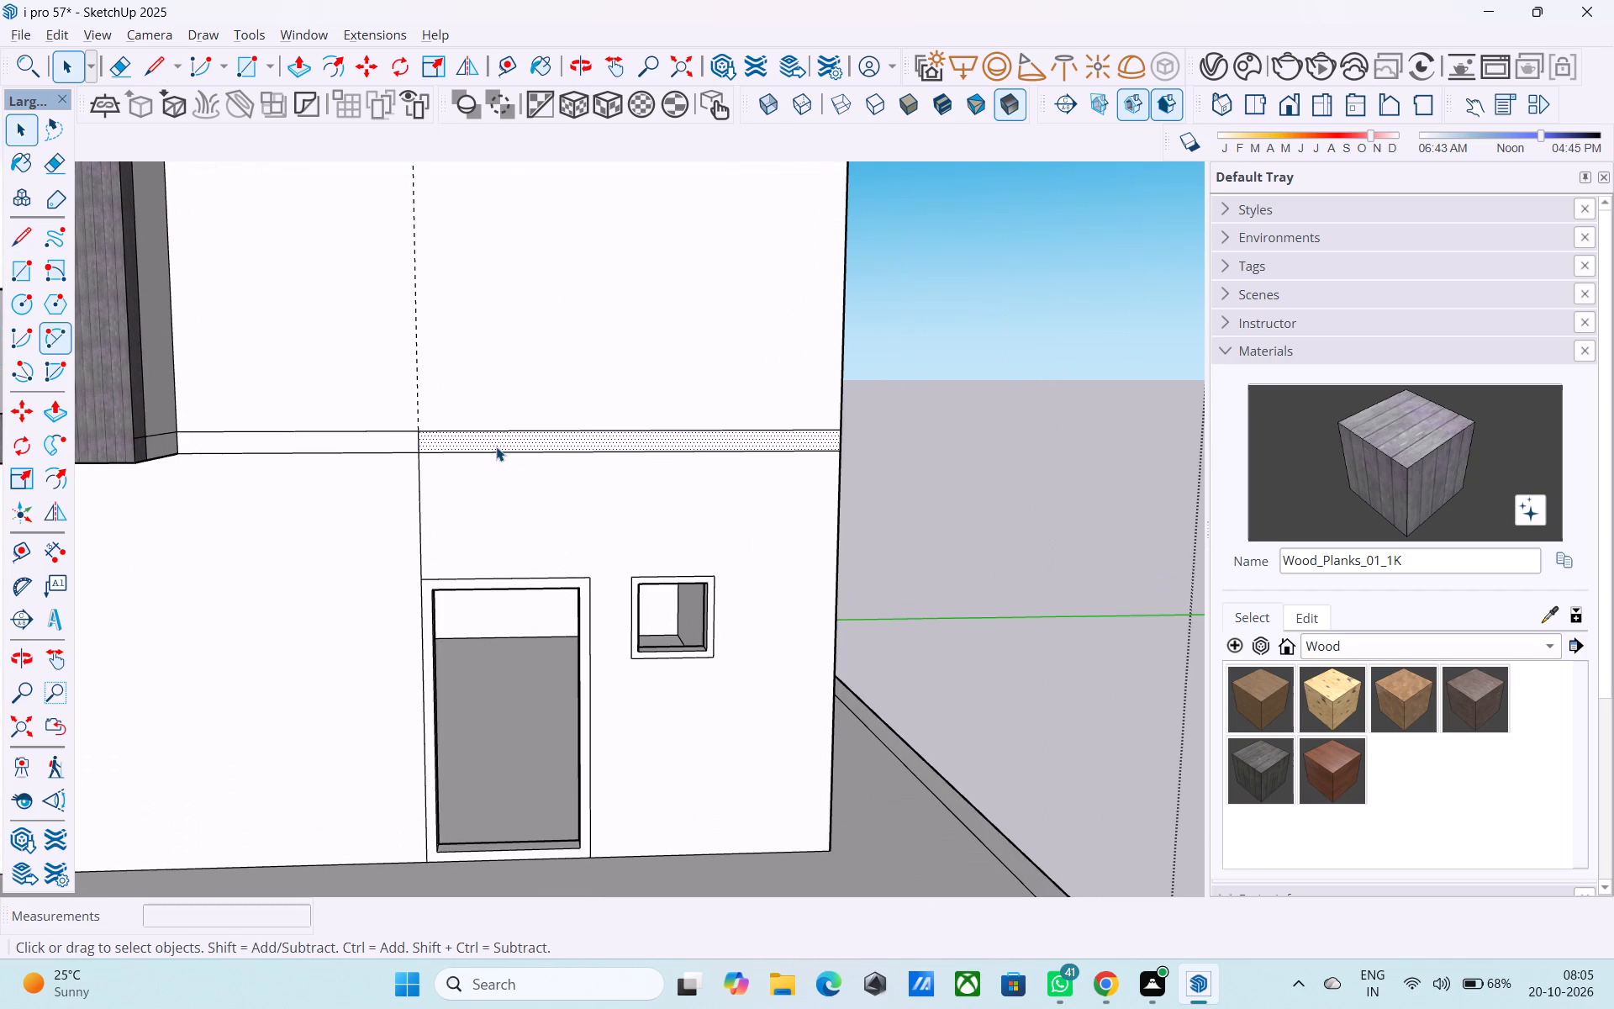
pyautogui.press('p')
pyautogui.click(496, 446)
pyautogui.scroll(-2, 481, 395)
pyautogui.moveTo(481, 395); pyautogui.dragTo(475, 517, button='middle')
pyautogui.click(449, 264)
# Examine the roof overhang and the canopy above the door from above, the side and the front.
pyautogui.scroll(-7, 453, 325)
pyautogui.moveTo(451, 494); pyautogui.dragTo(398, 719, button='middle')
pyautogui.moveTo(395, 700); pyautogui.dragTo(435, 628, button='middle')
pyautogui.scroll(-5, 547, 441)
pyautogui.scroll(-4, 447, 689)
pyautogui.moveTo(442, 711); pyautogui.dragTo(435, 604, button='middle')
pyautogui.scroll(3, 439, 375)
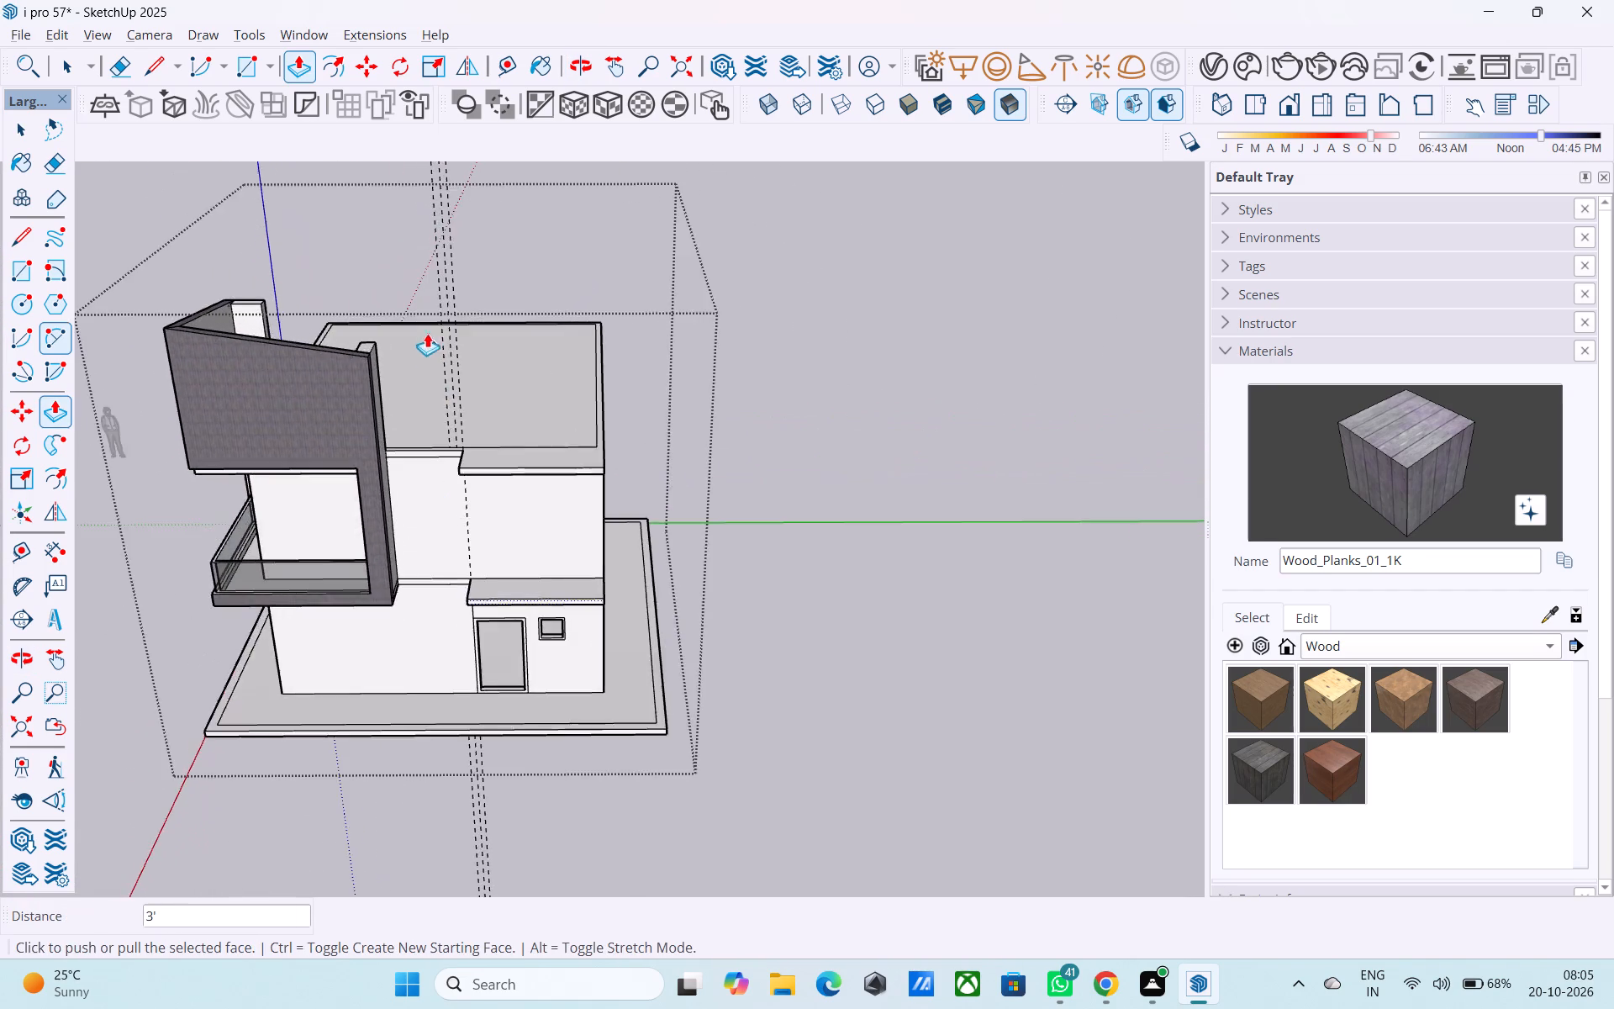
pyautogui.scroll(4, 427, 333)
pyautogui.moveTo(414, 387); pyautogui.dragTo(440, 300, button='middle')
pyautogui.scroll(6, 440, 300)
pyautogui.moveTo(442, 314); pyautogui.dragTo(438, 285, button='middle')
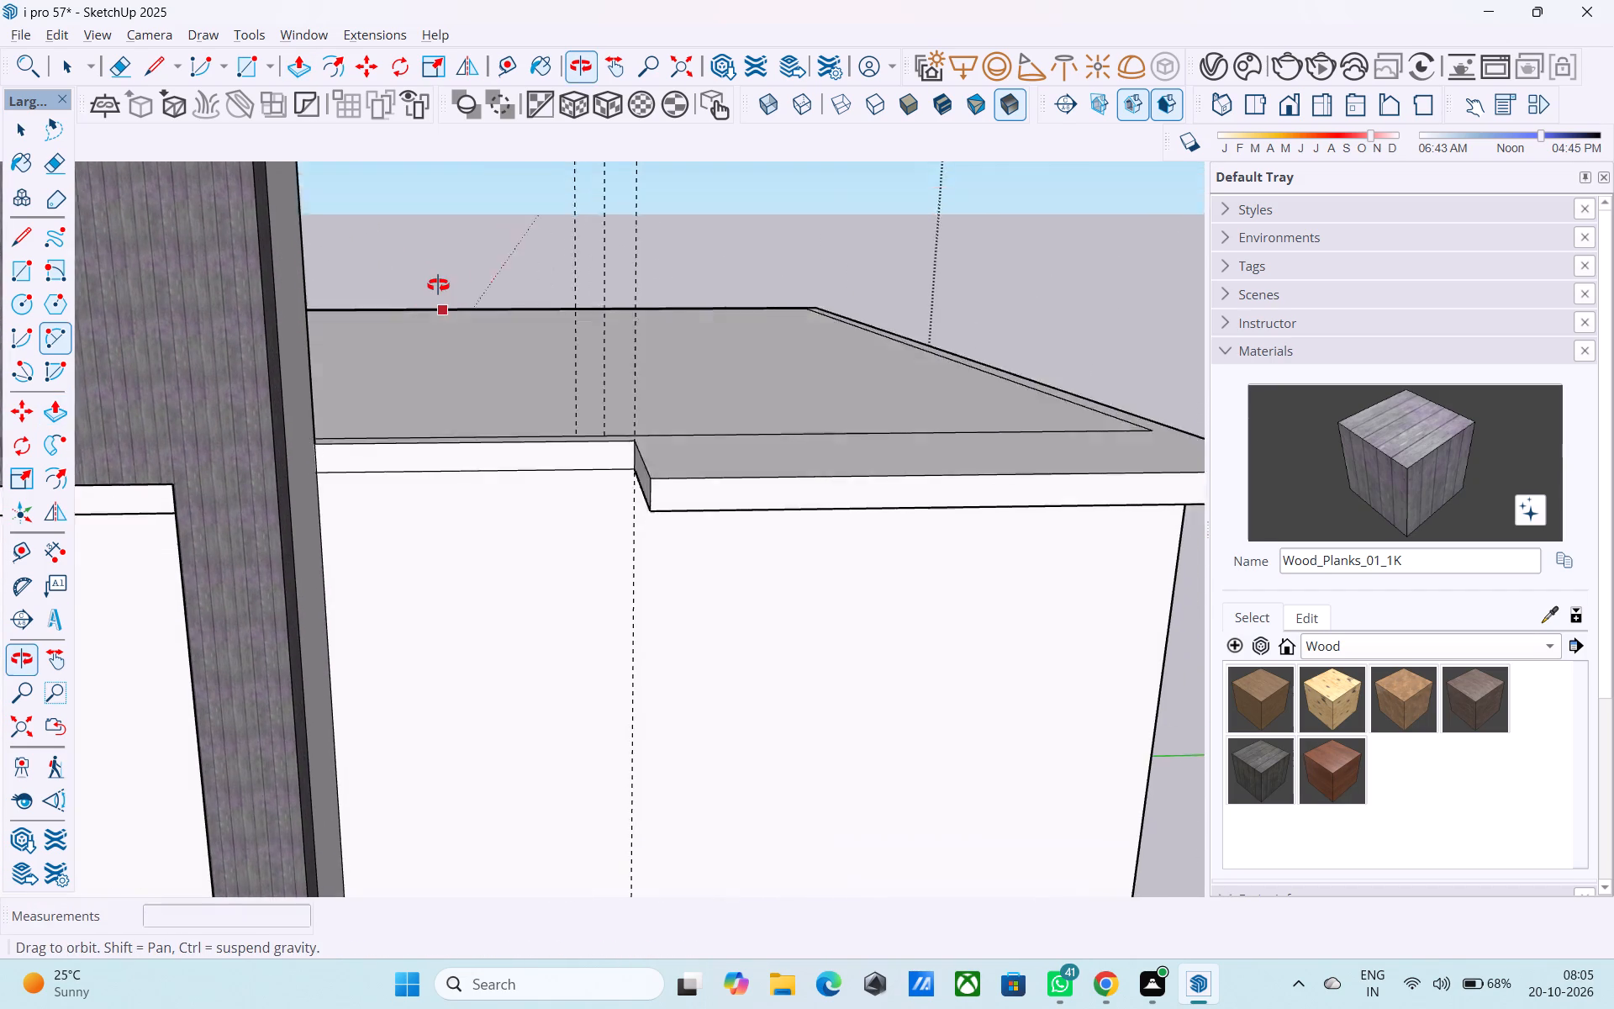
pyautogui.moveTo(438, 285); pyautogui.dragTo(438, 282, button='middle')
pyautogui.scroll(1, 439, 282)
pyautogui.scroll(-5, 440, 273)
pyautogui.moveTo(436, 292); pyautogui.dragTo(416, 251, button='middle')
pyautogui.scroll(-2, 418, 283)
pyautogui.moveTo(416, 324); pyautogui.dragTo(419, 425, button='middle')
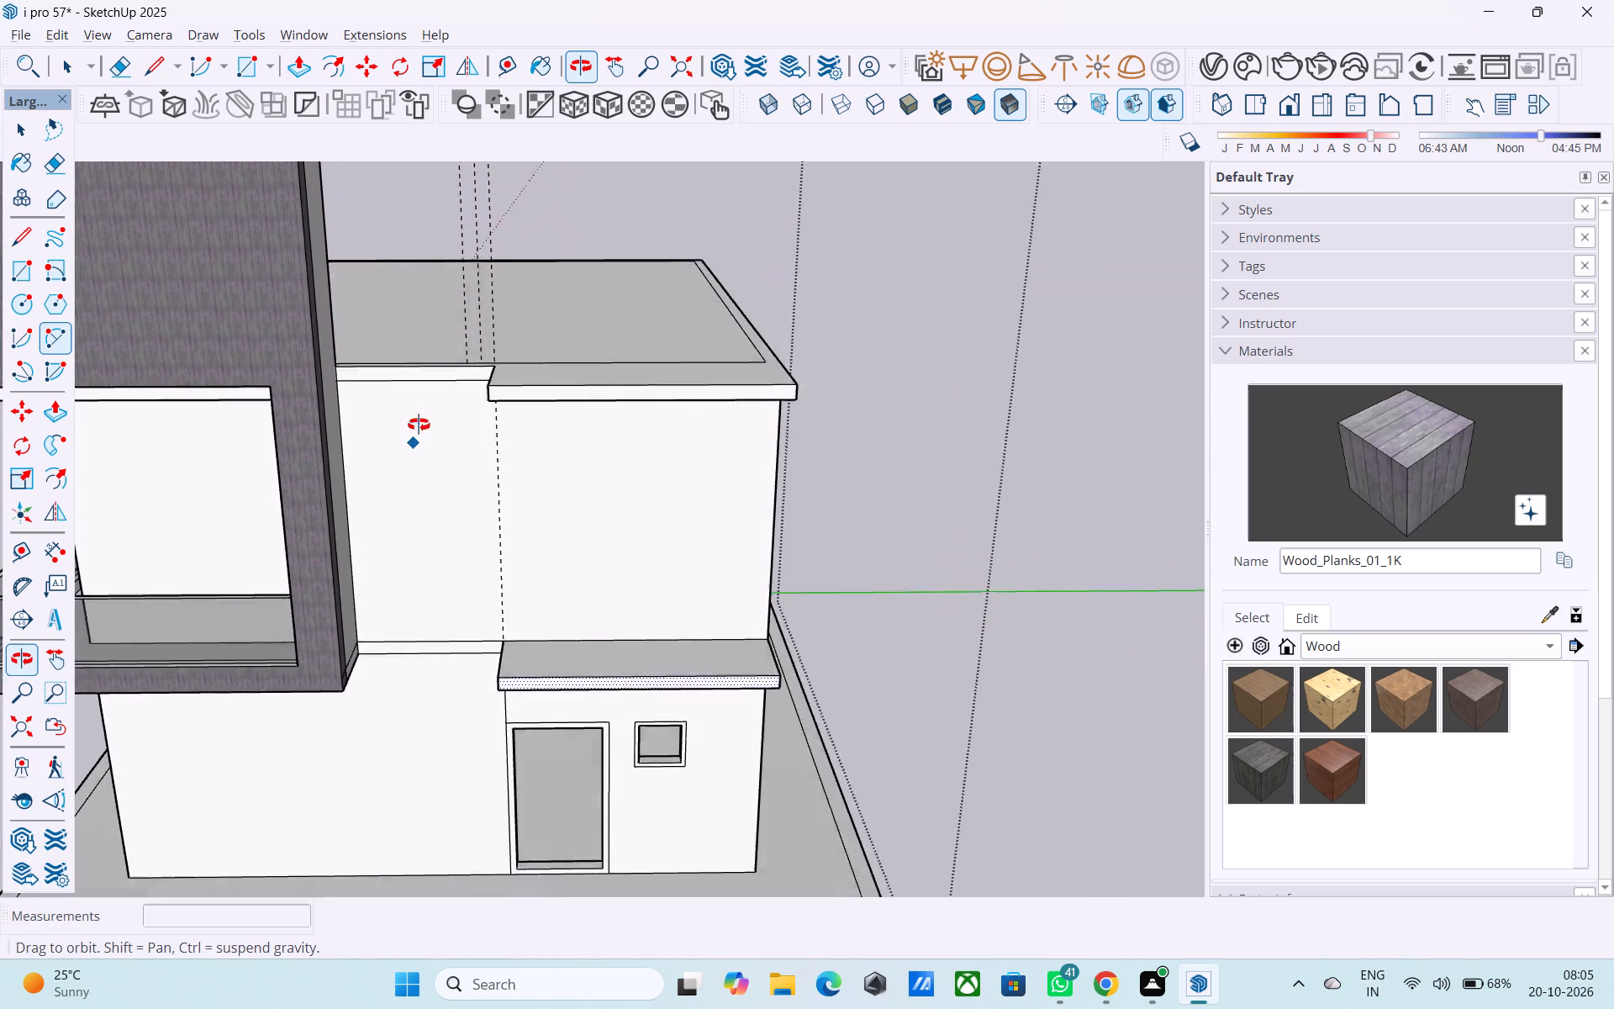
pyautogui.moveTo(419, 425); pyautogui.dragTo(686, 525, button='middle')
pyautogui.scroll(-4, 430, 483)
pyautogui.moveTo(452, 457); pyautogui.dragTo(601, 436, button='middle')
pyautogui.scroll(4, 892, 433)
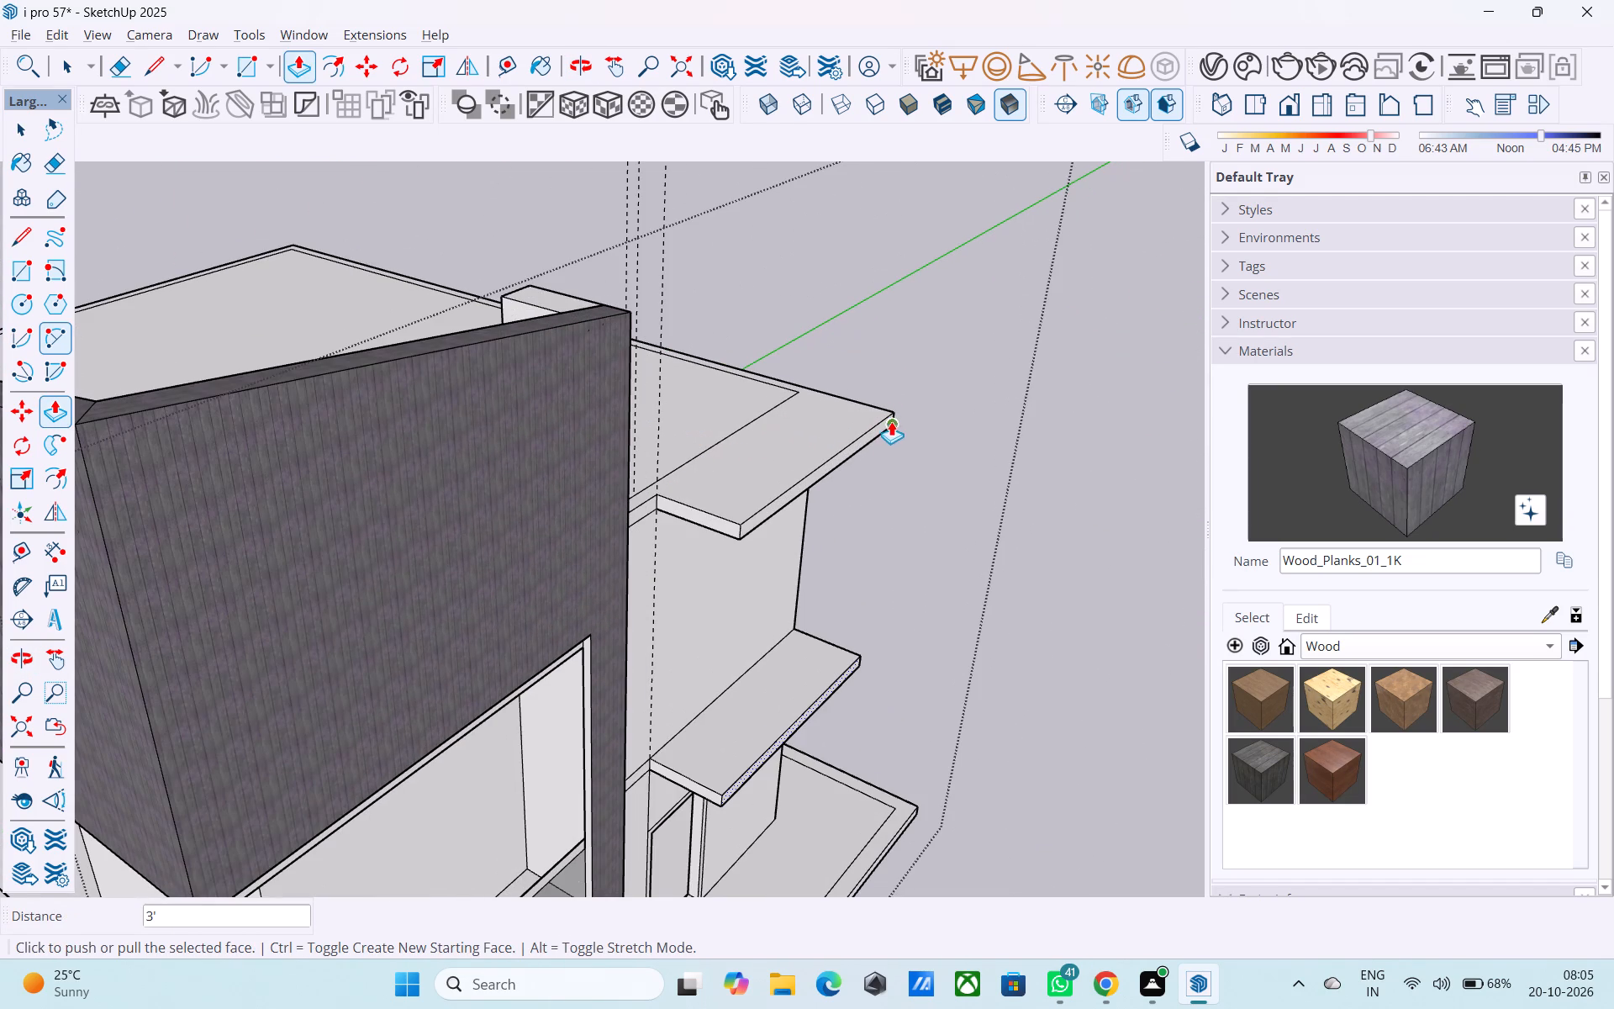
pyautogui.moveTo(885, 415); pyautogui.dragTo(601, 323, button='middle')
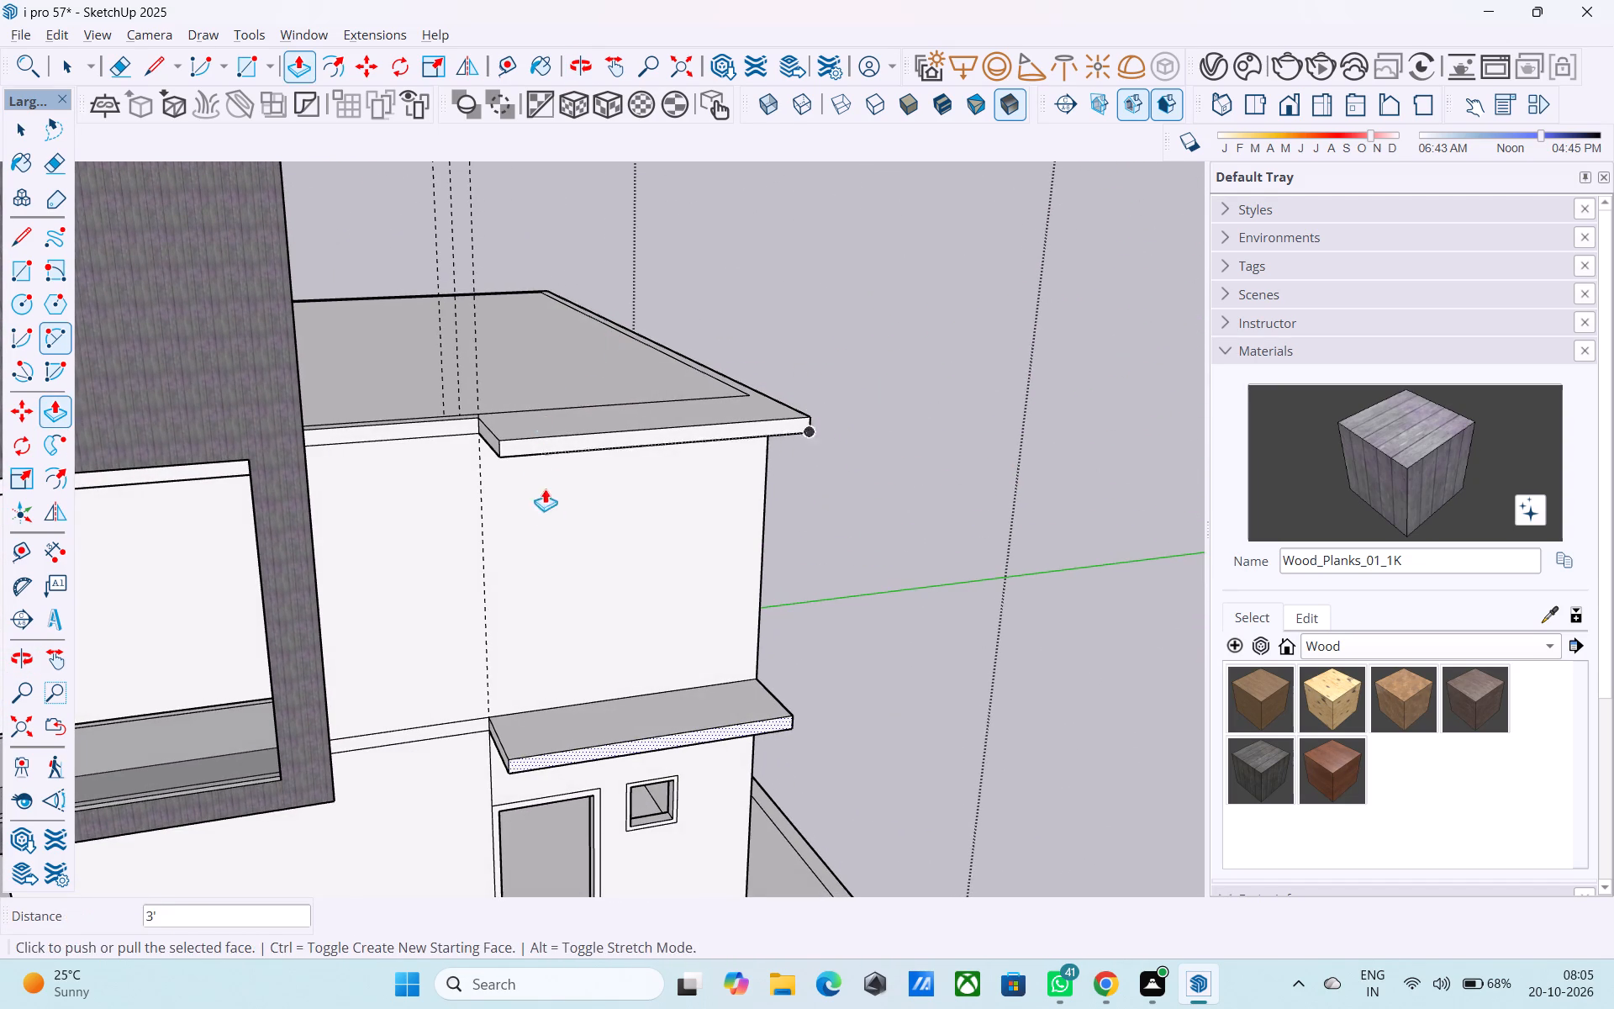
pyautogui.moveTo(546, 499); pyautogui.dragTo(571, 537, button='middle')
pyautogui.scroll(1, 551, 468)
pyautogui.scroll(-9, 545, 451)
pyautogui.moveTo(572, 659); pyautogui.dragTo(632, 833, button='middle')
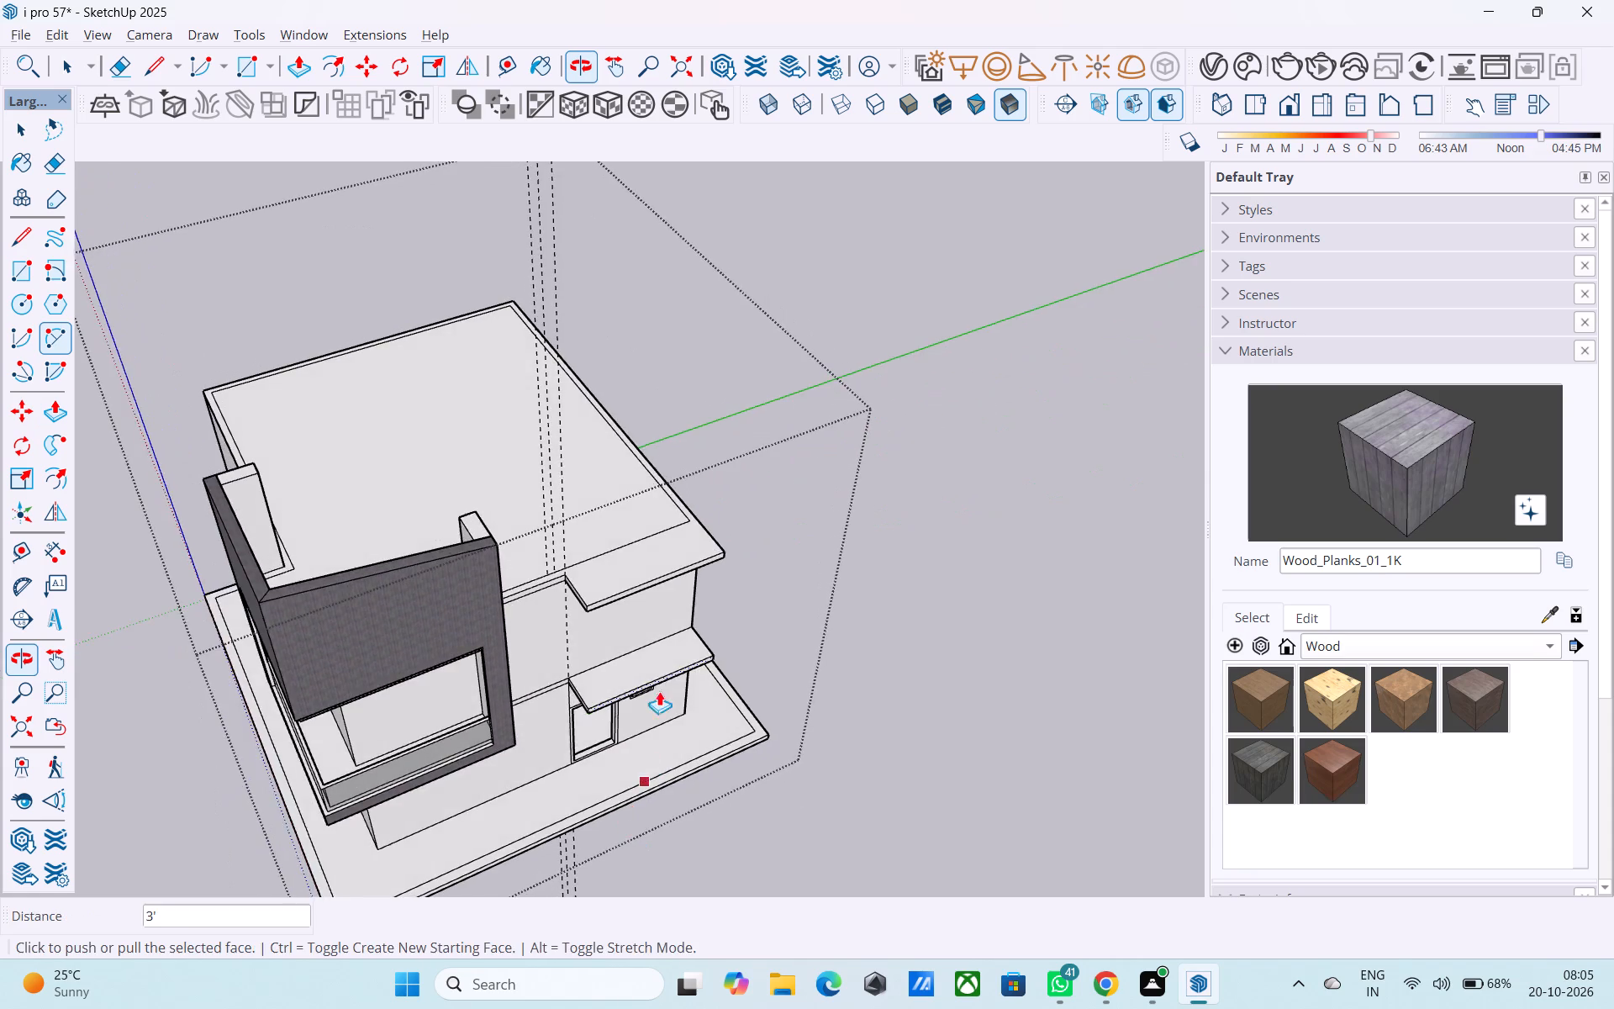
pyautogui.scroll(4, 668, 651)
pyautogui.moveTo(669, 641); pyautogui.dragTo(622, 612, button='middle')
pyautogui.scroll(4, 622, 613)
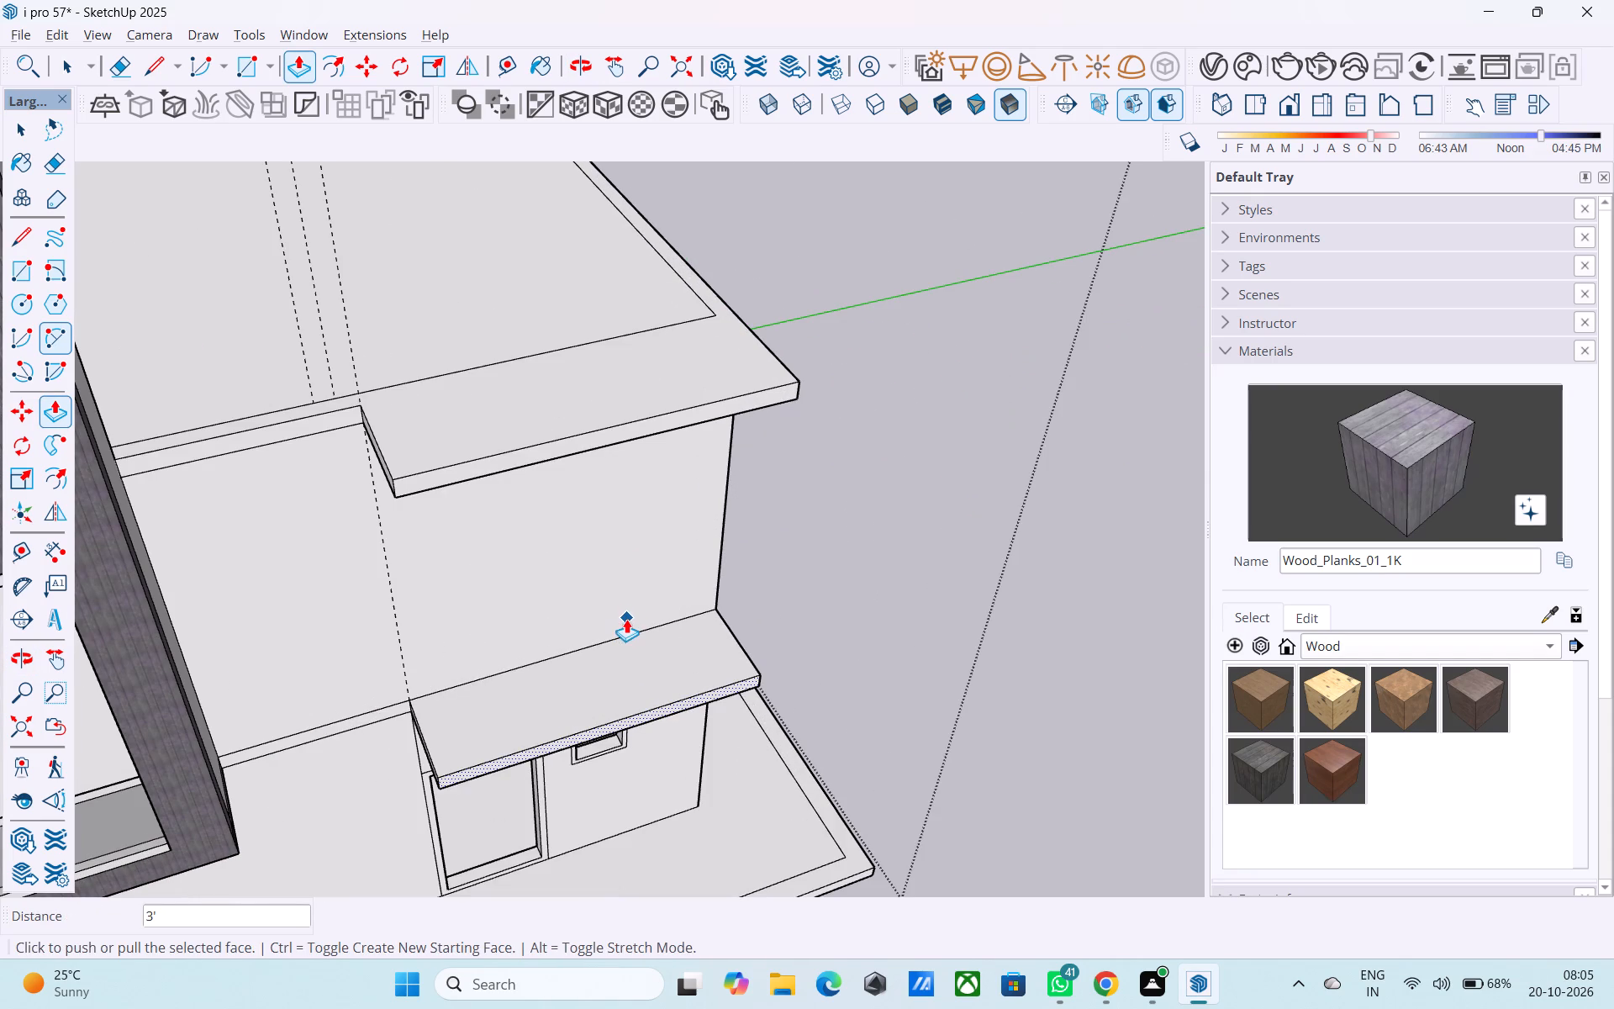
pyautogui.moveTo(607, 632); pyautogui.dragTo(588, 542, button='middle')
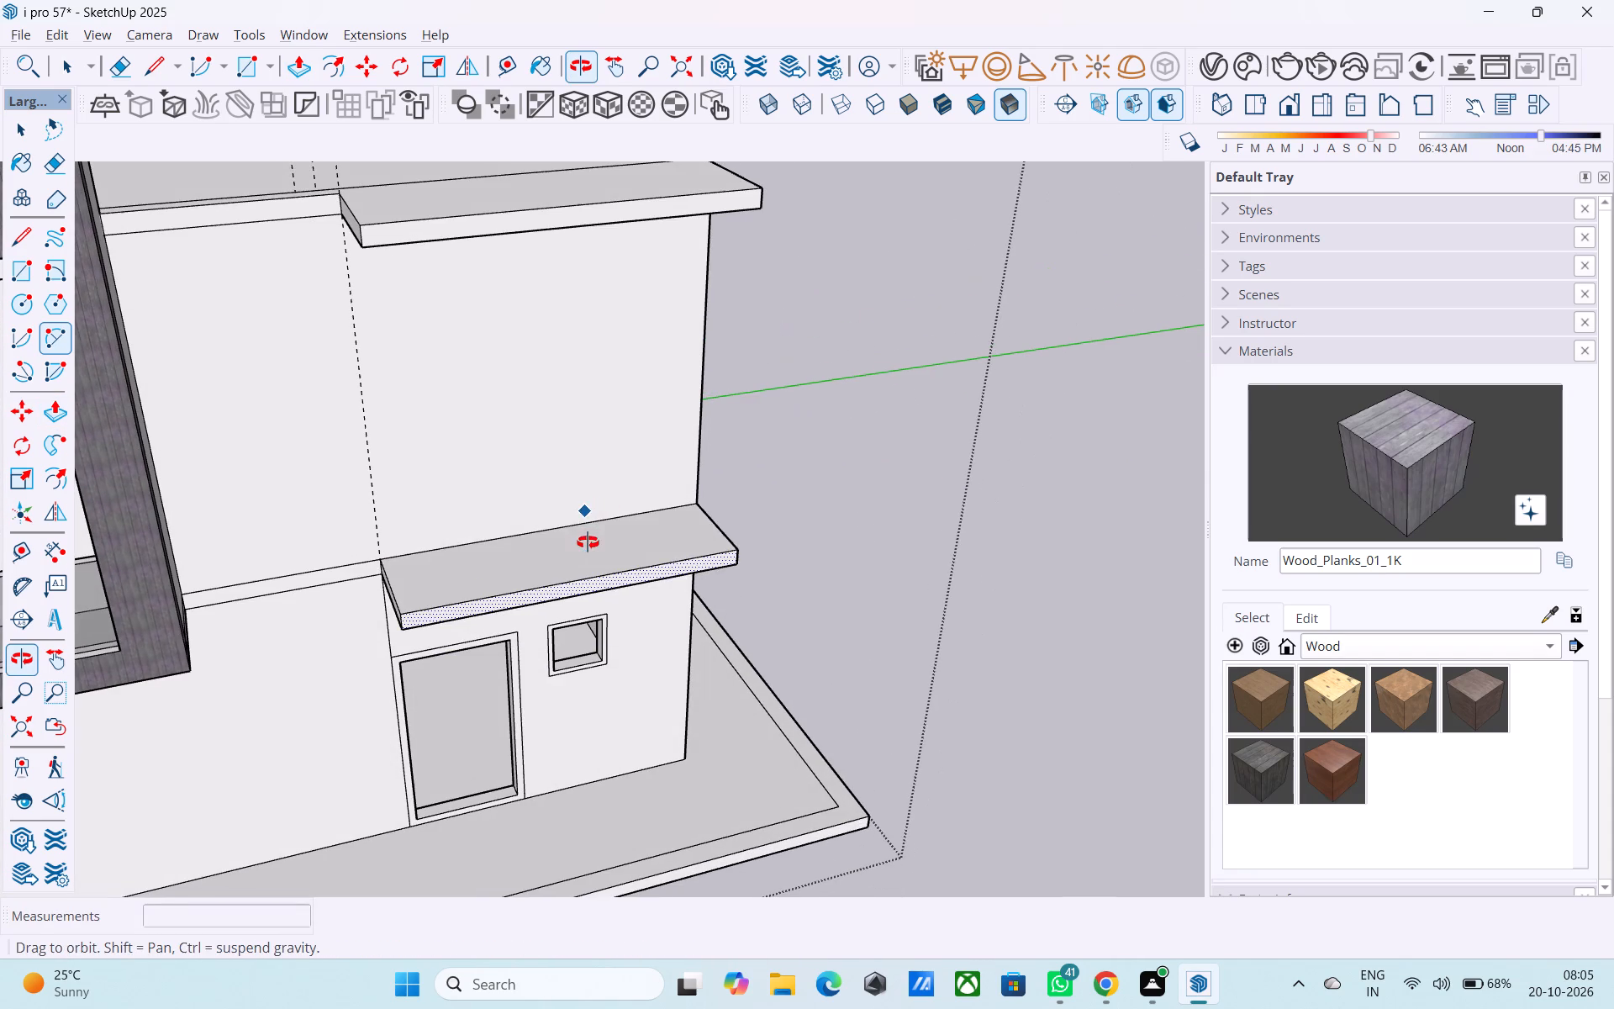
pyautogui.moveTo(588, 542); pyautogui.dragTo(588, 543, button='middle')
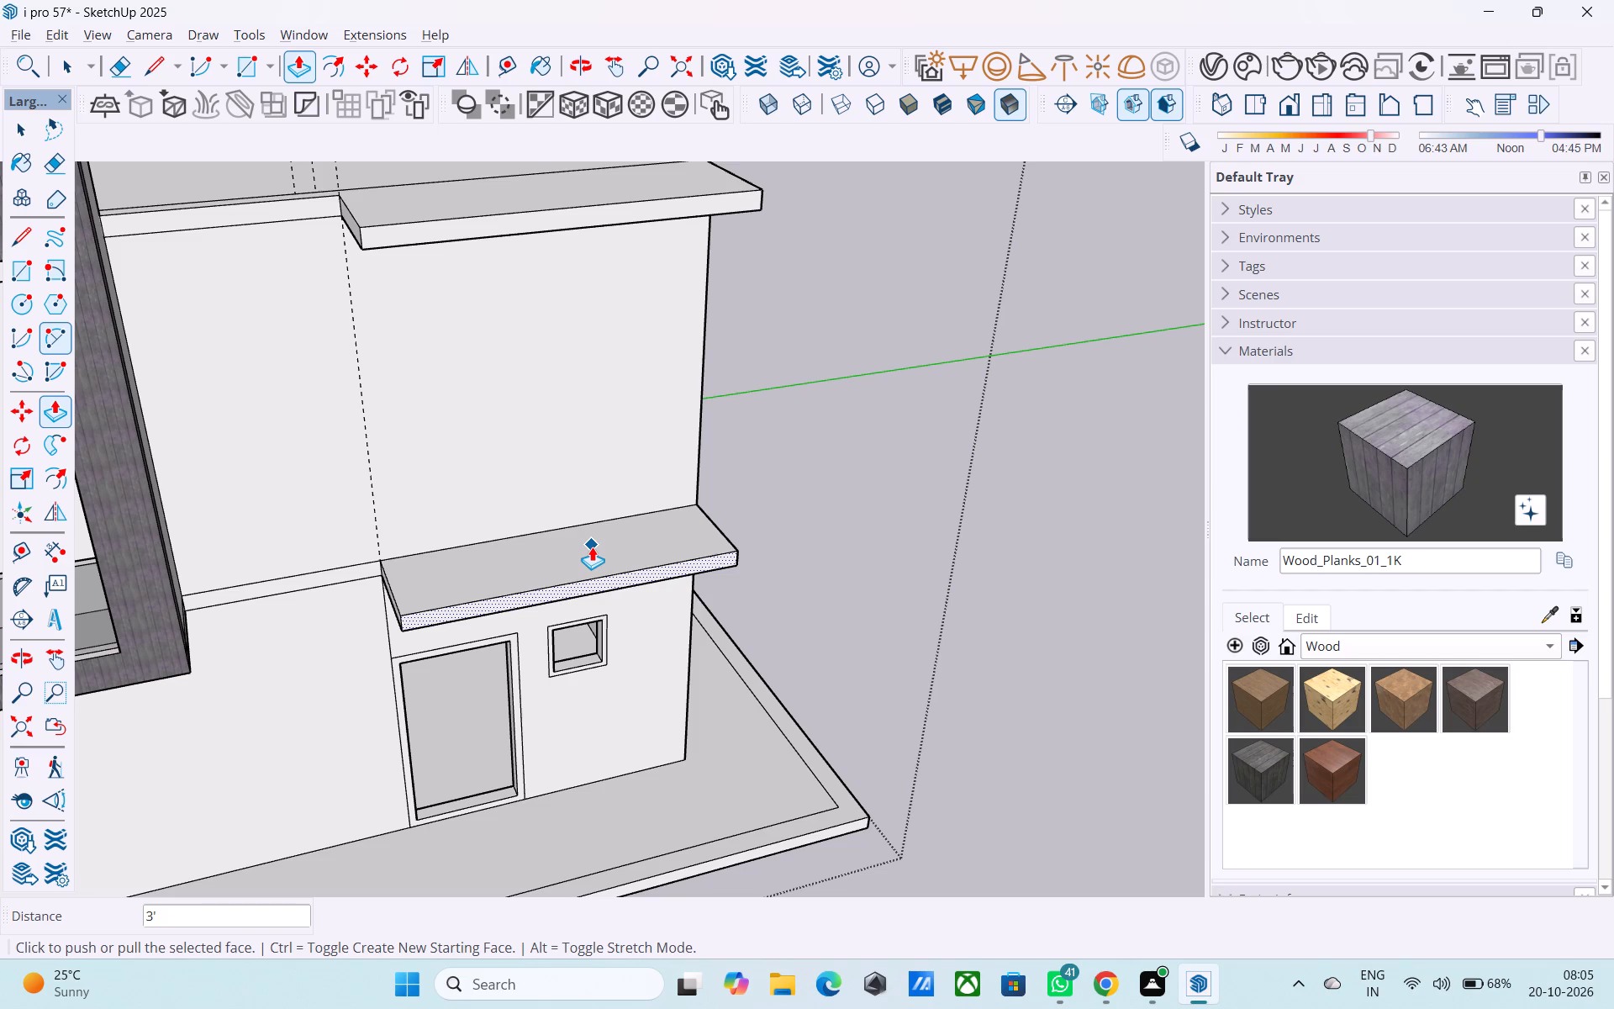
# Copy the side edge of the door canopy's top face 3" inward along the canopy.
pyautogui.moveTo(570, 638); pyautogui.dragTo(599, 614, button='middle')
pyautogui.scroll(3, 589, 594)
pyautogui.scroll(9, 410, 550)
pyautogui.scroll(-3, 282, 505)
pyautogui.moveTo(275, 504); pyautogui.dragTo(270, 499, button='middle')
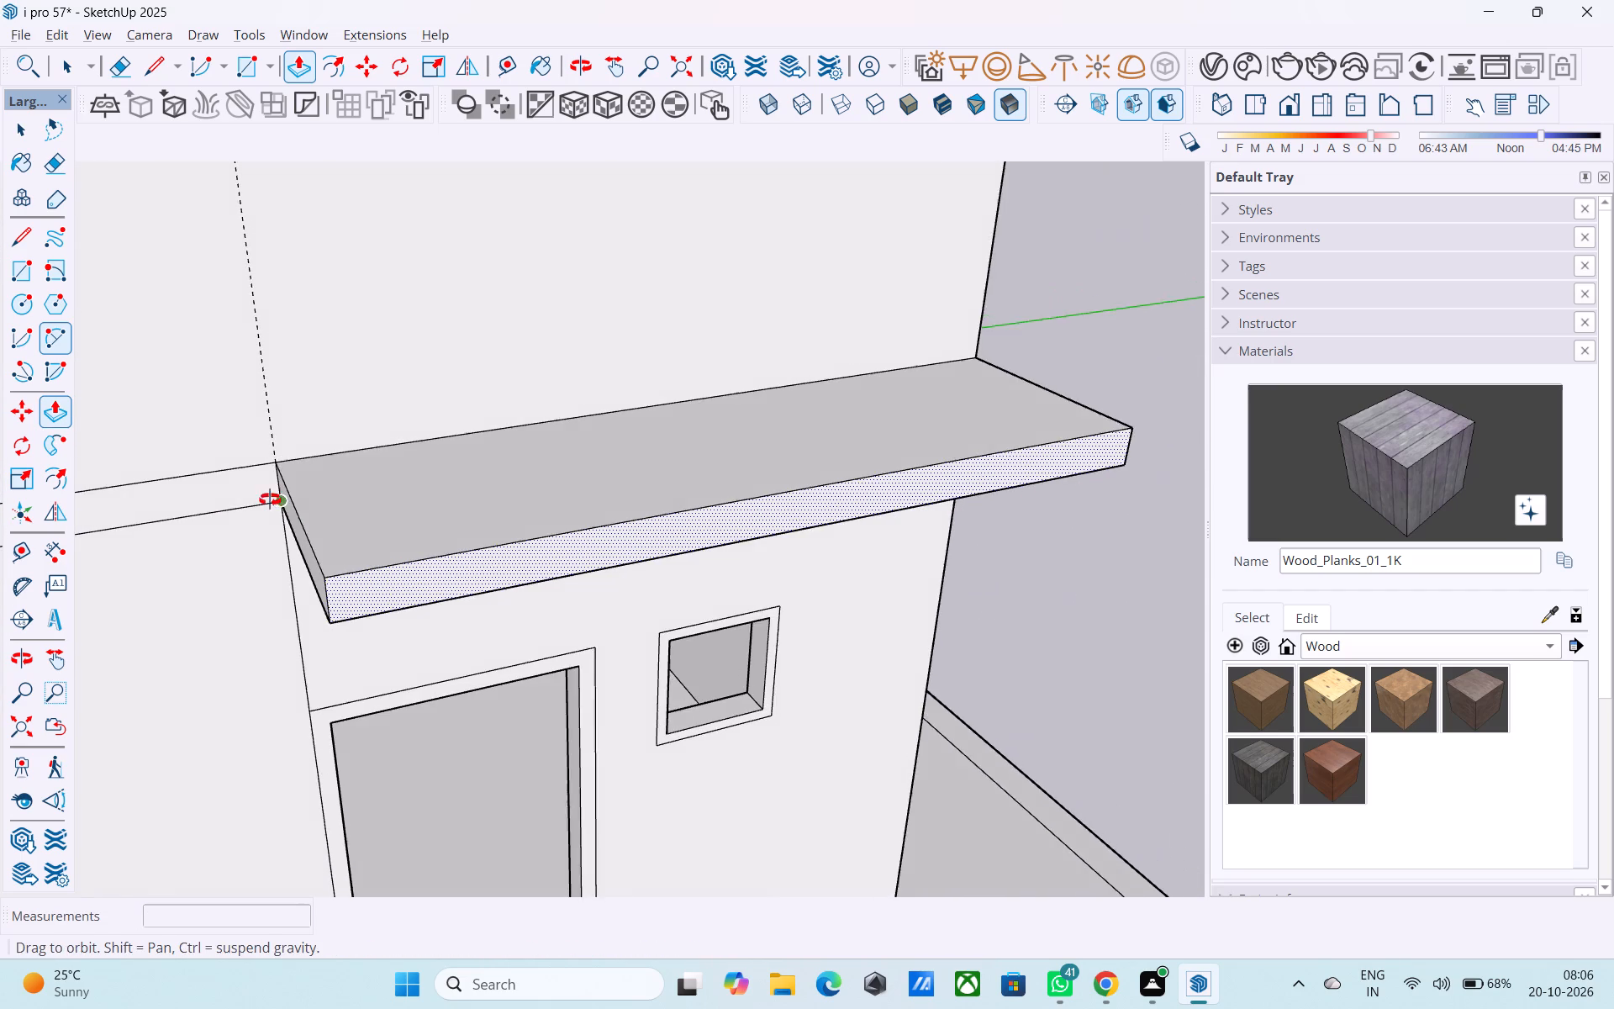
pyautogui.moveTo(270, 499); pyautogui.dragTo(286, 475, button='middle')
pyautogui.scroll(9, 287, 468)
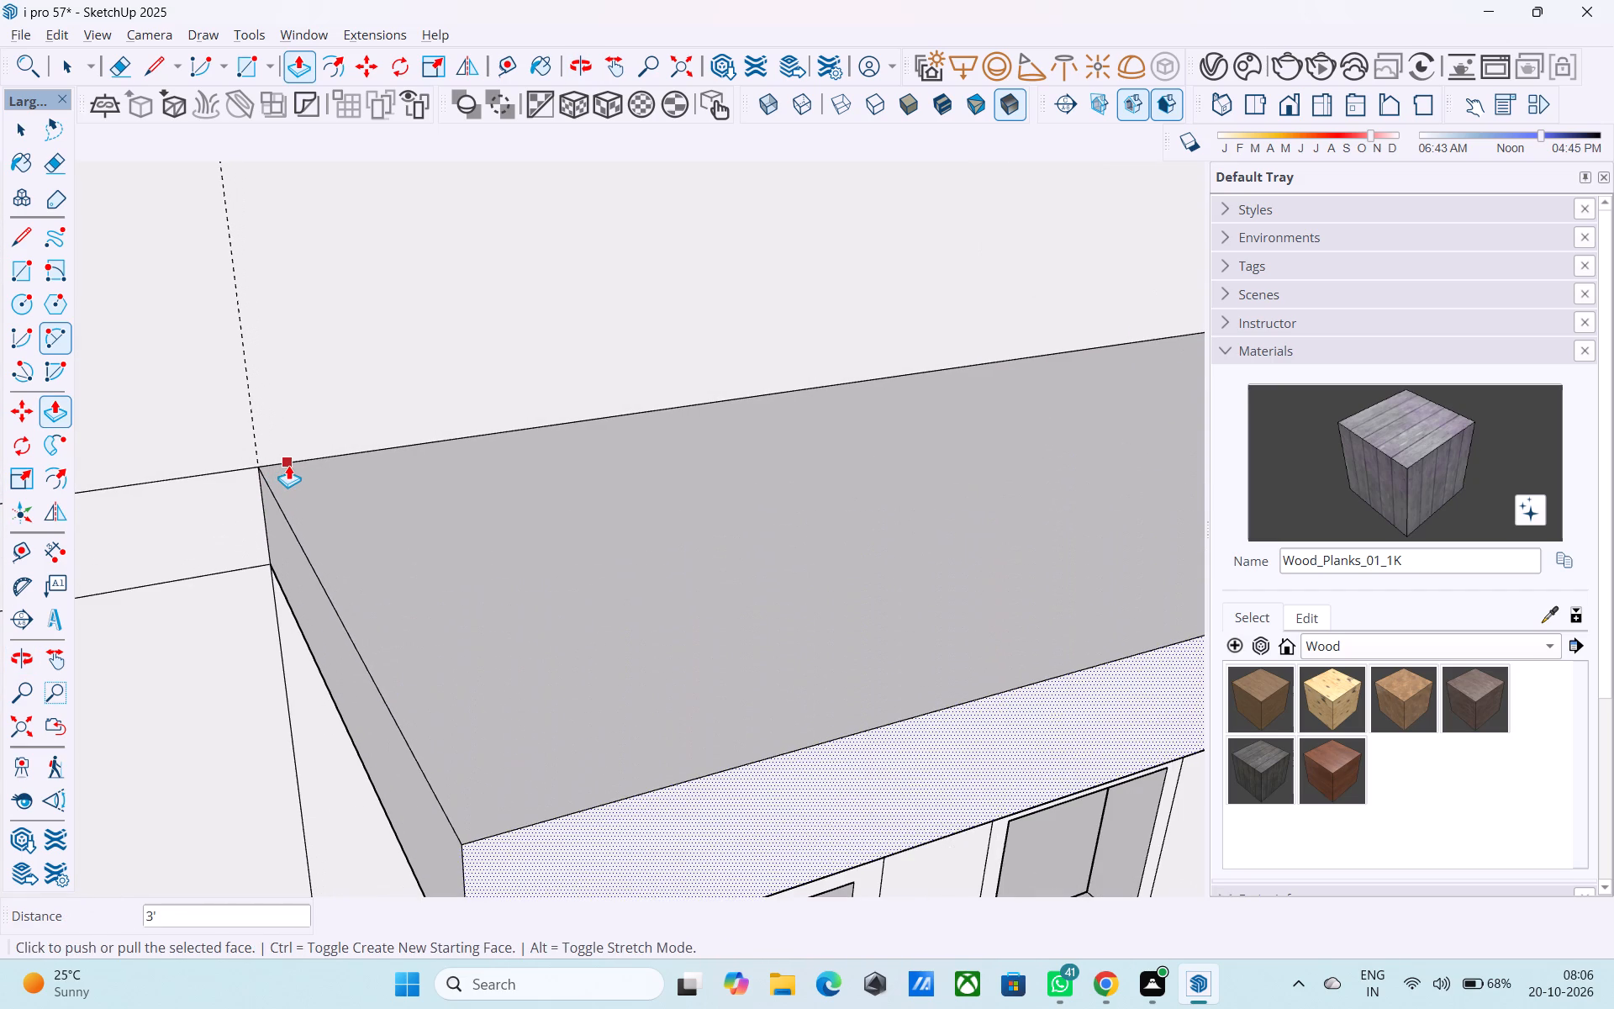
pyautogui.press('space')
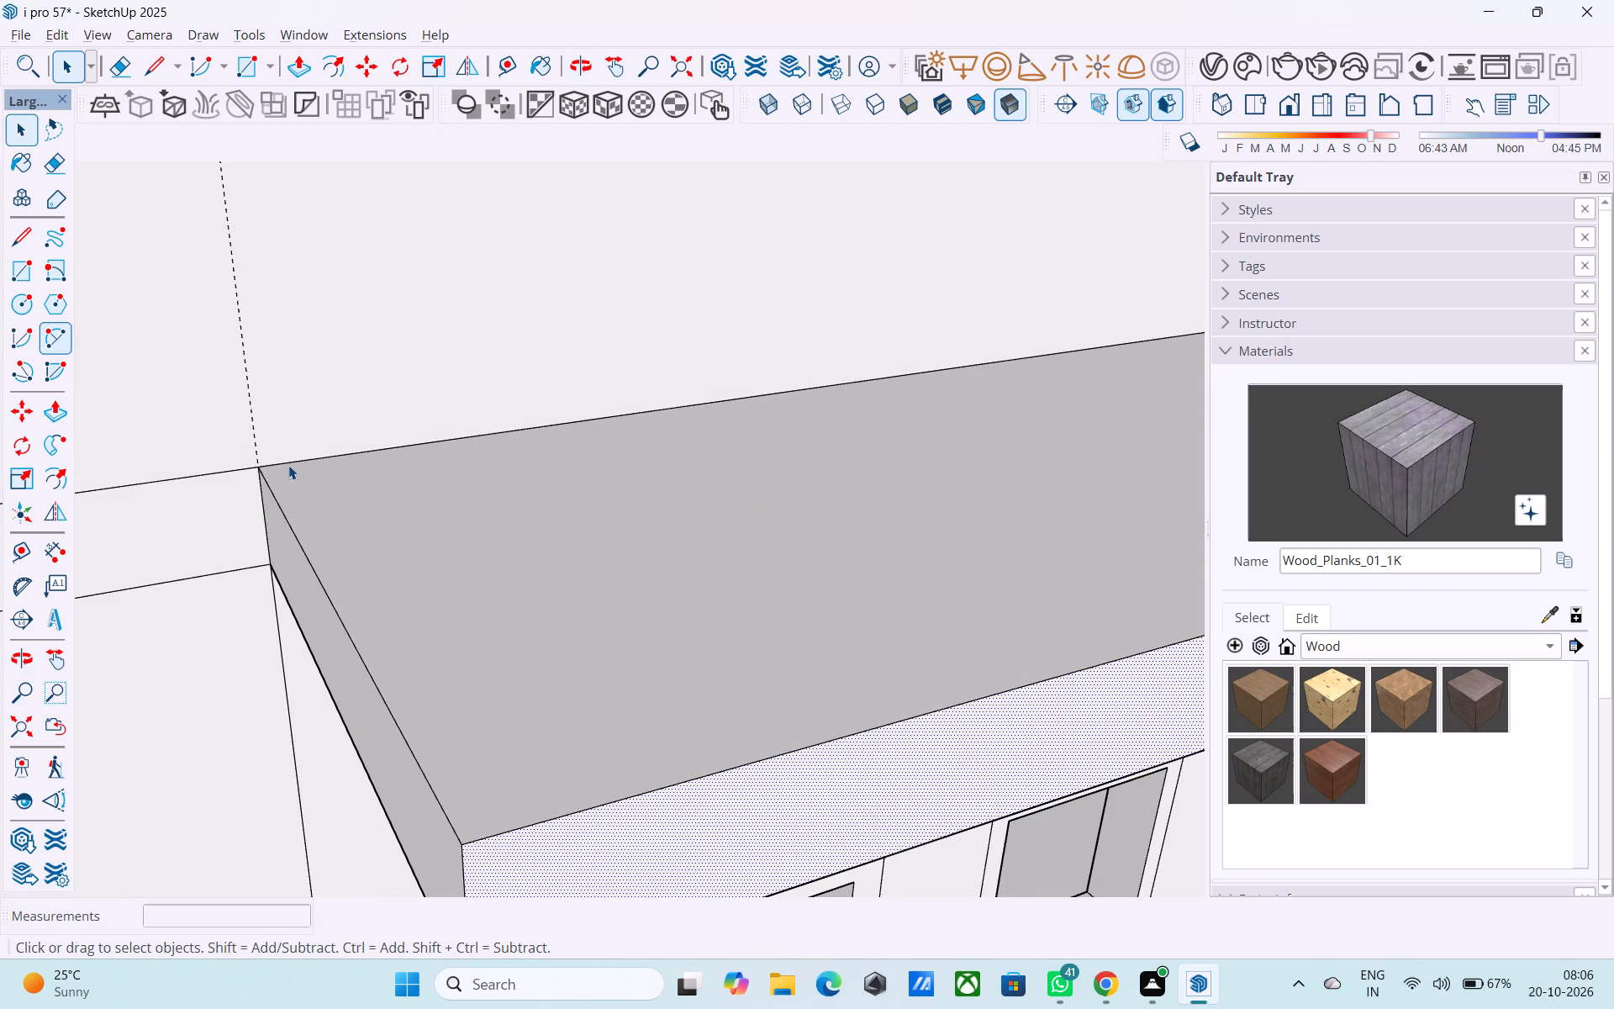
pyautogui.click(292, 532)
pyautogui.press('m')
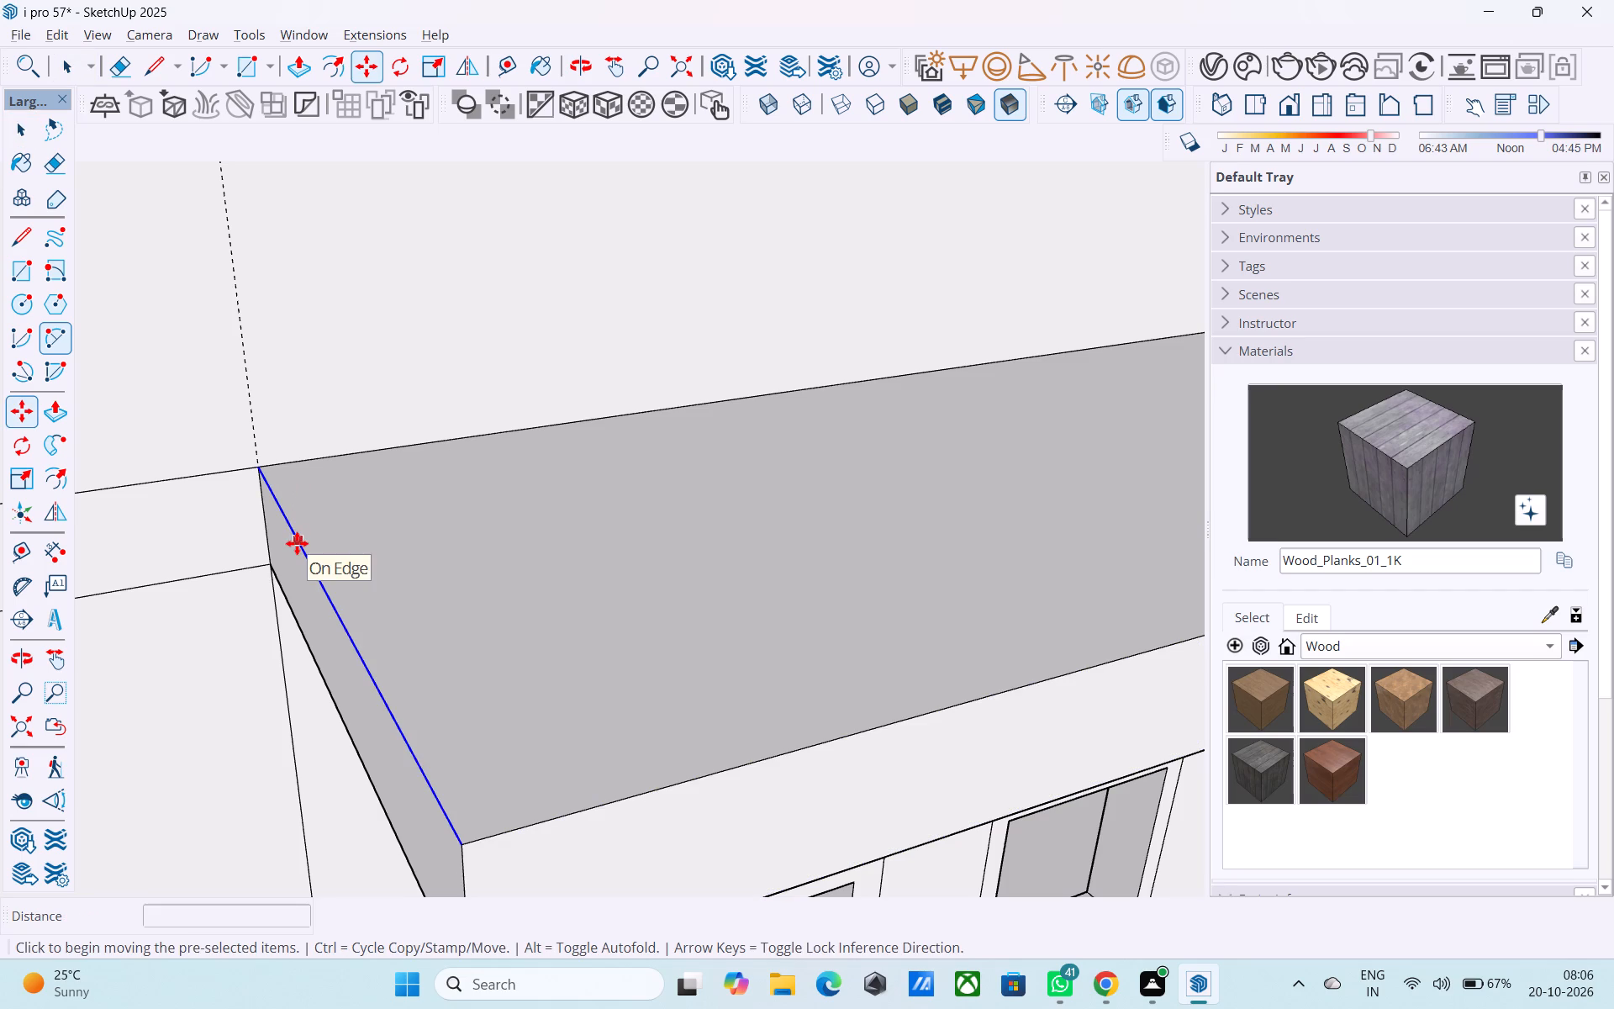
pyautogui.click(462, 839)
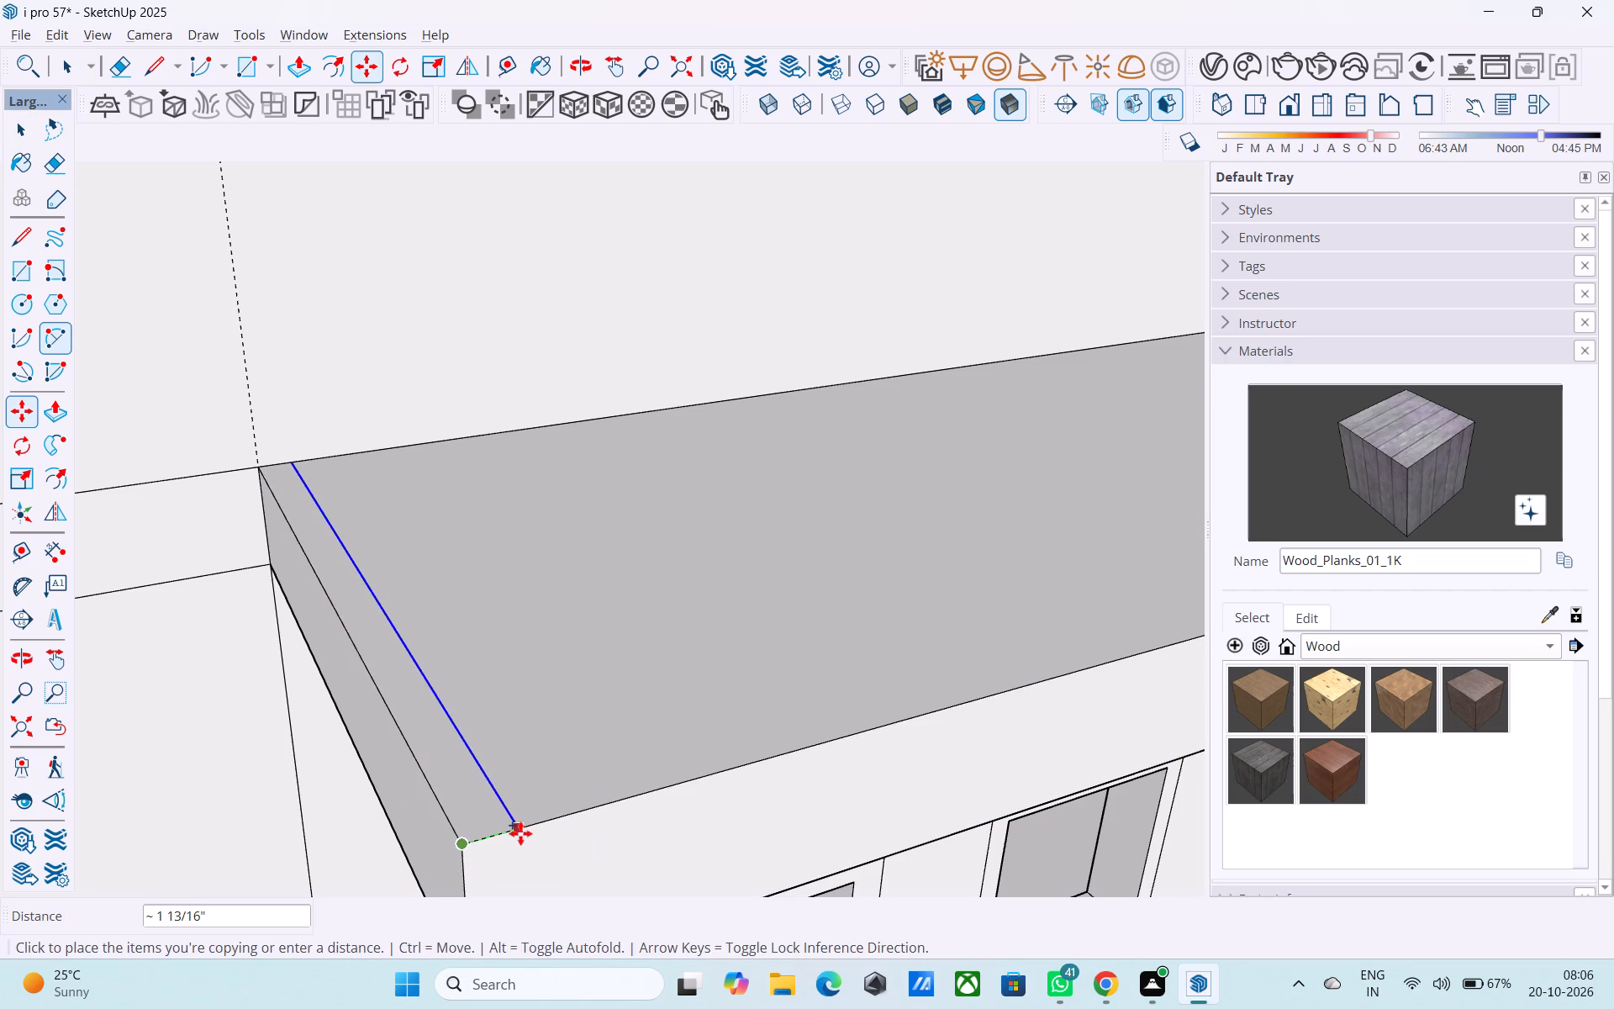
pyautogui.press('3')
pyautogui.hotkey('shift', '"')
pyautogui.press('Return')
pyautogui.press('space')
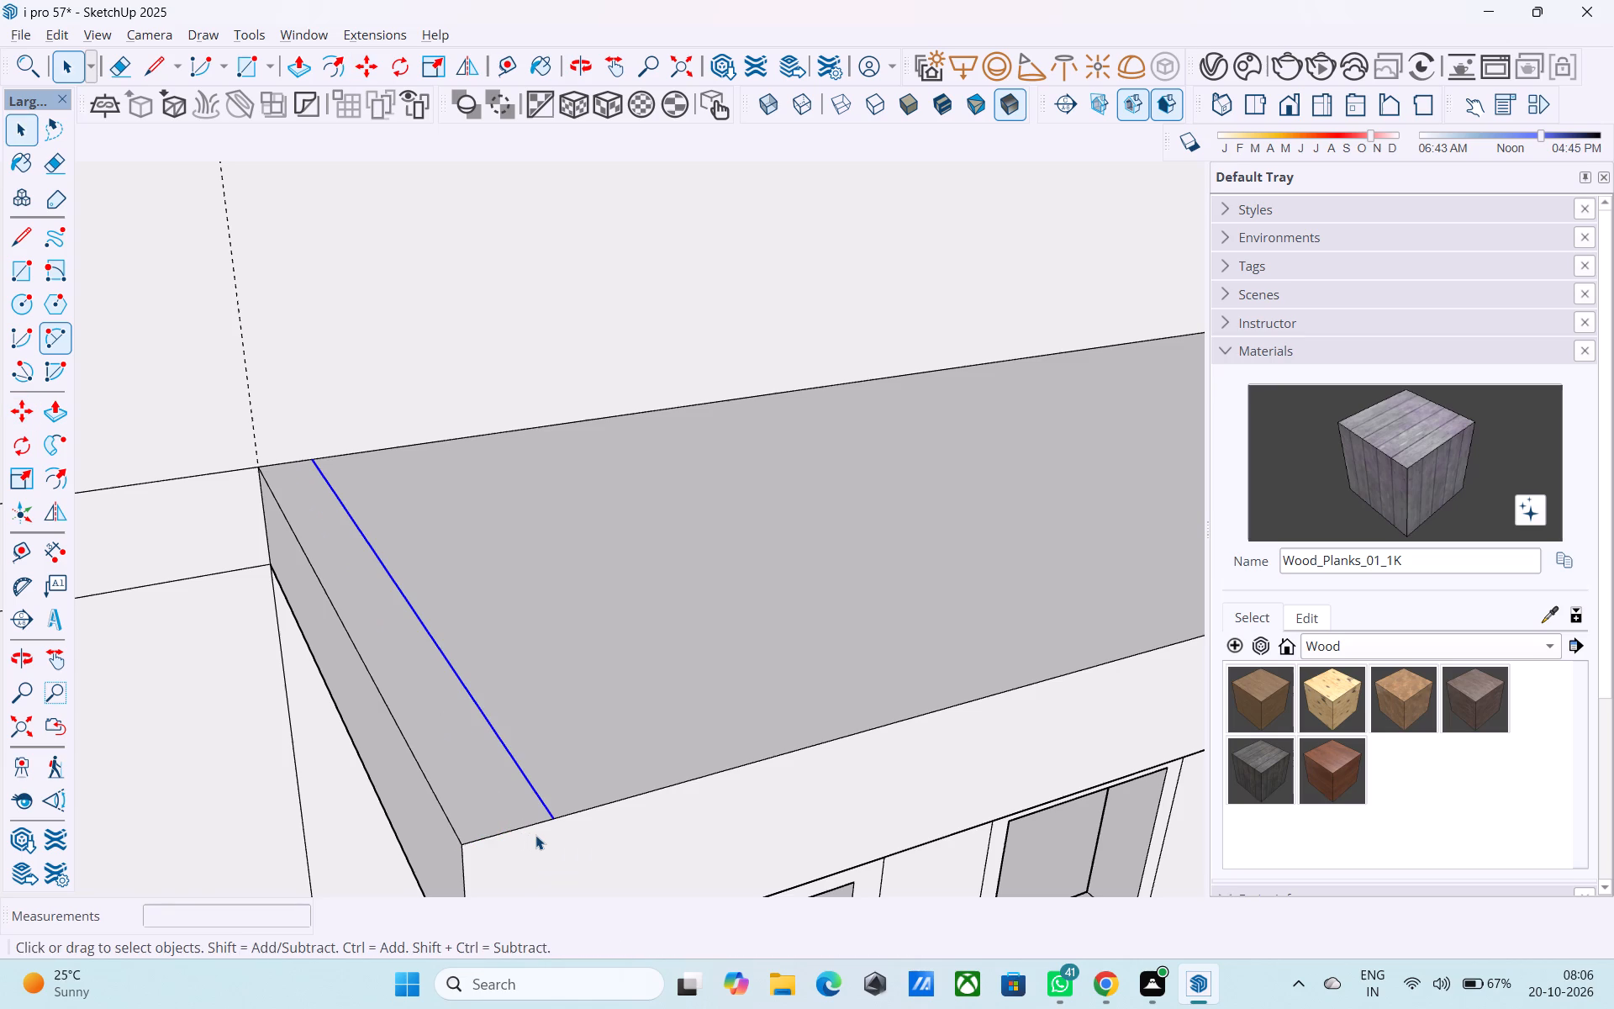
# Copy the front edge of the door canopy's top face 3" inward and erase the line stub at the corner.
pyautogui.click(567, 812)
pyautogui.click(567, 812)
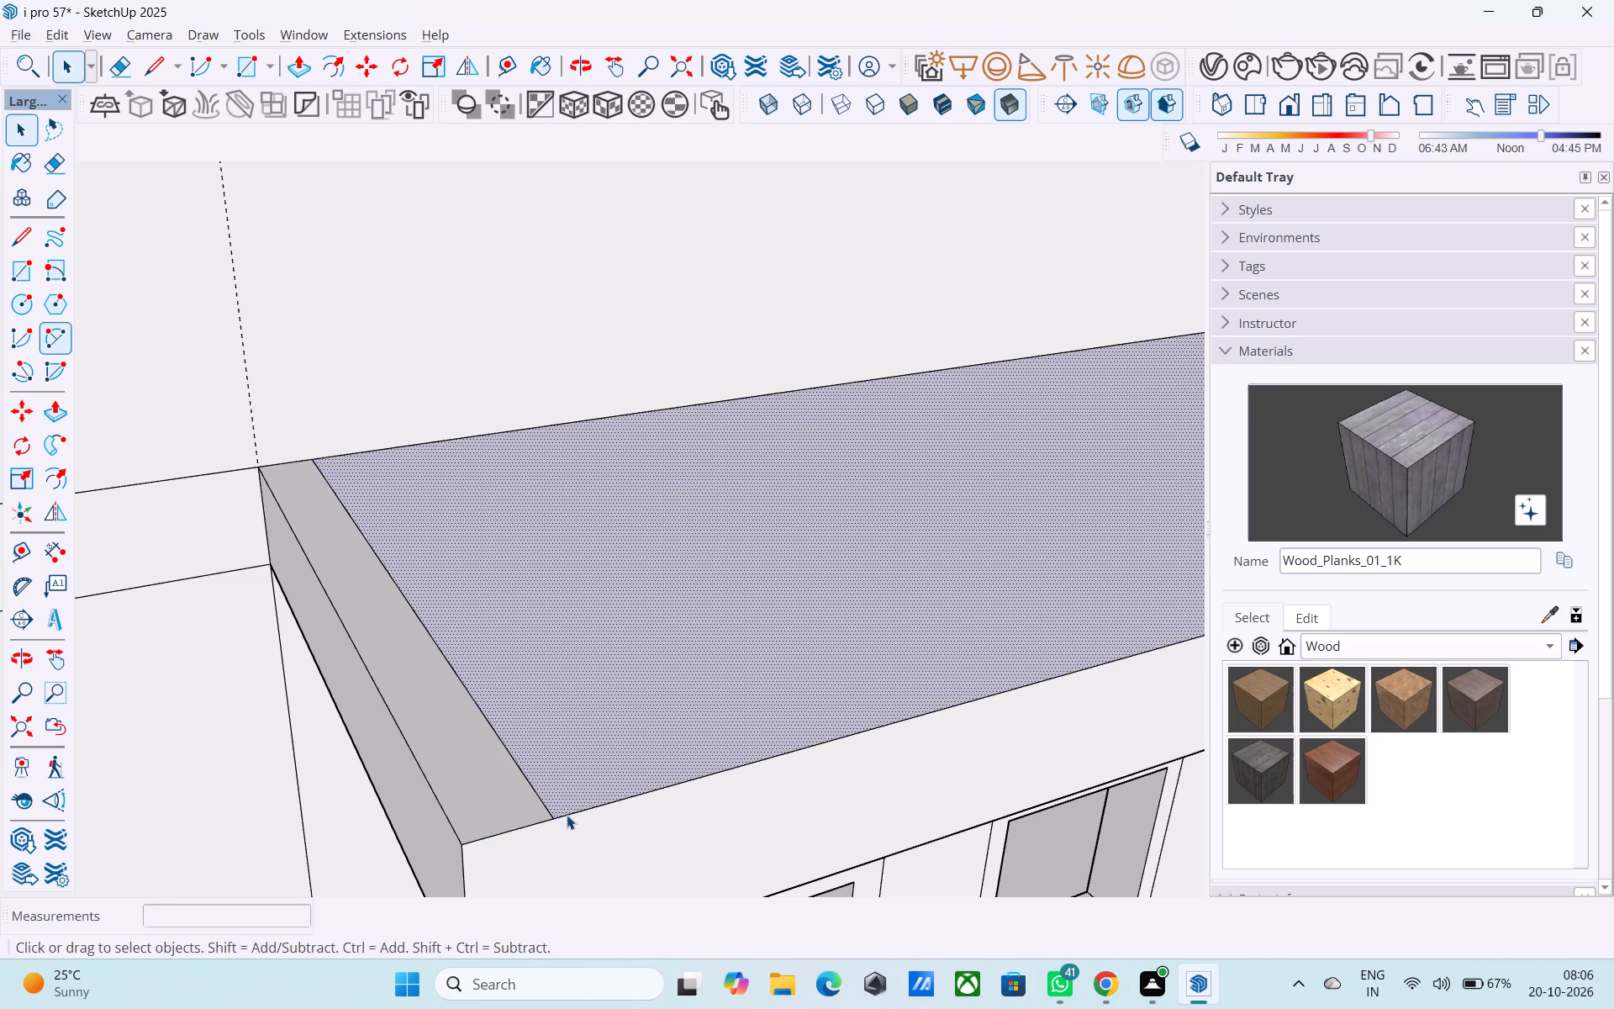
pyautogui.click(550, 806)
pyautogui.click(567, 818)
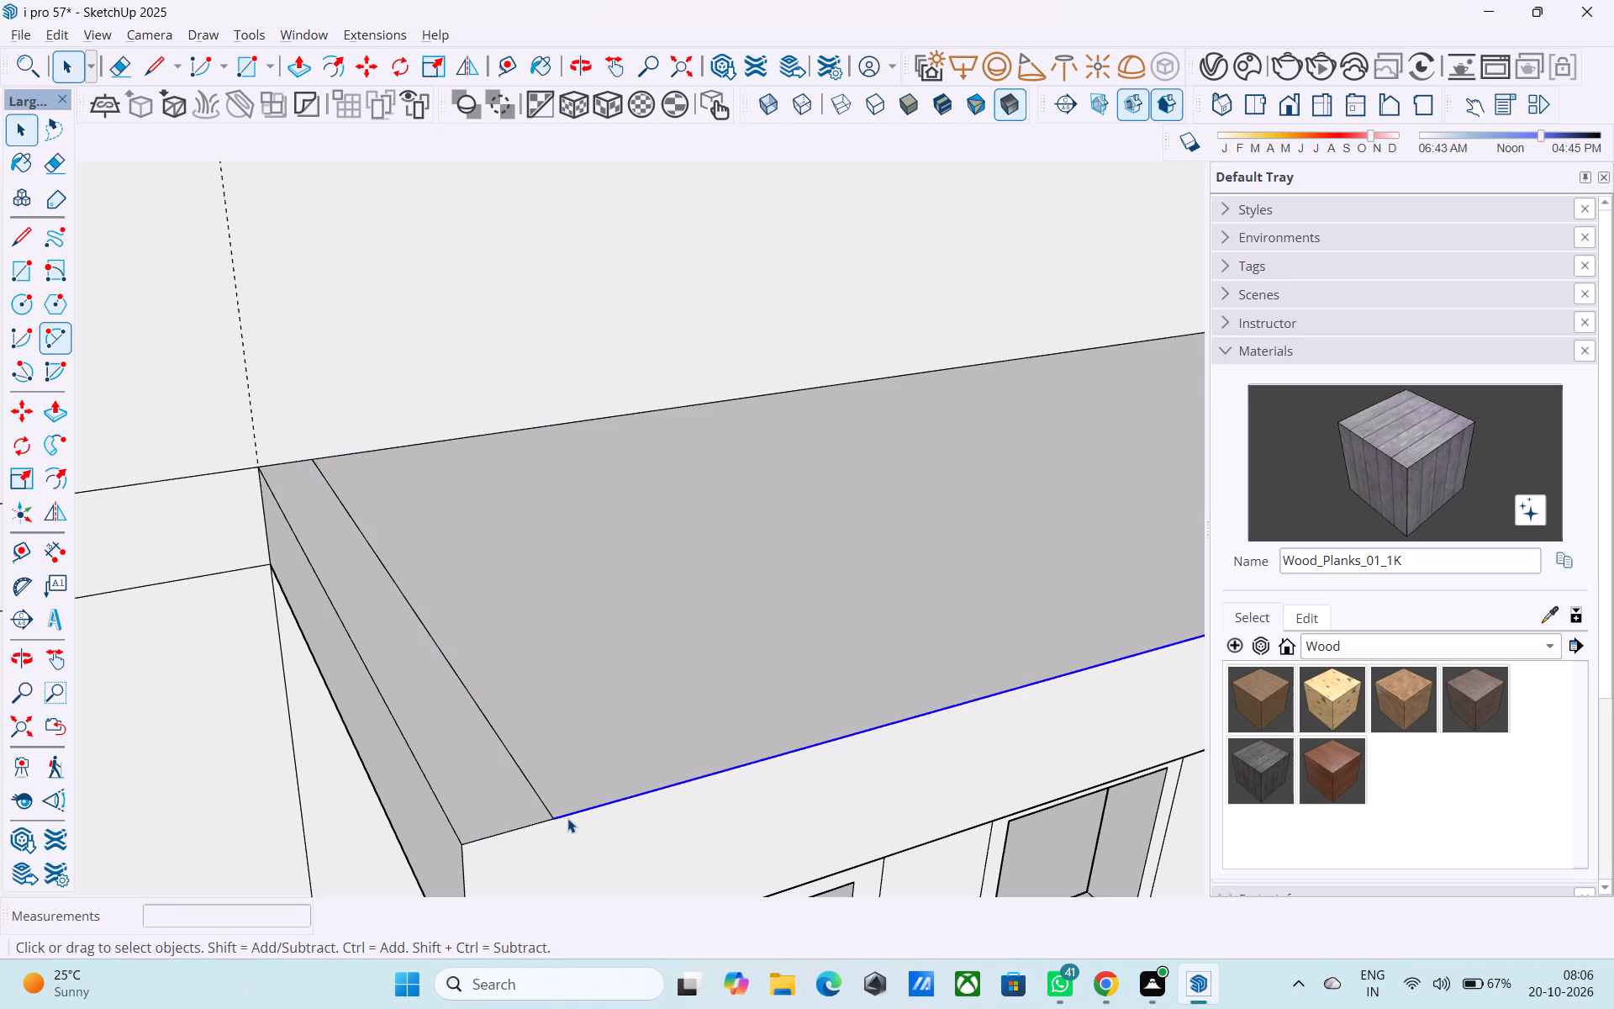
pyautogui.press('m')
pyautogui.click(562, 819)
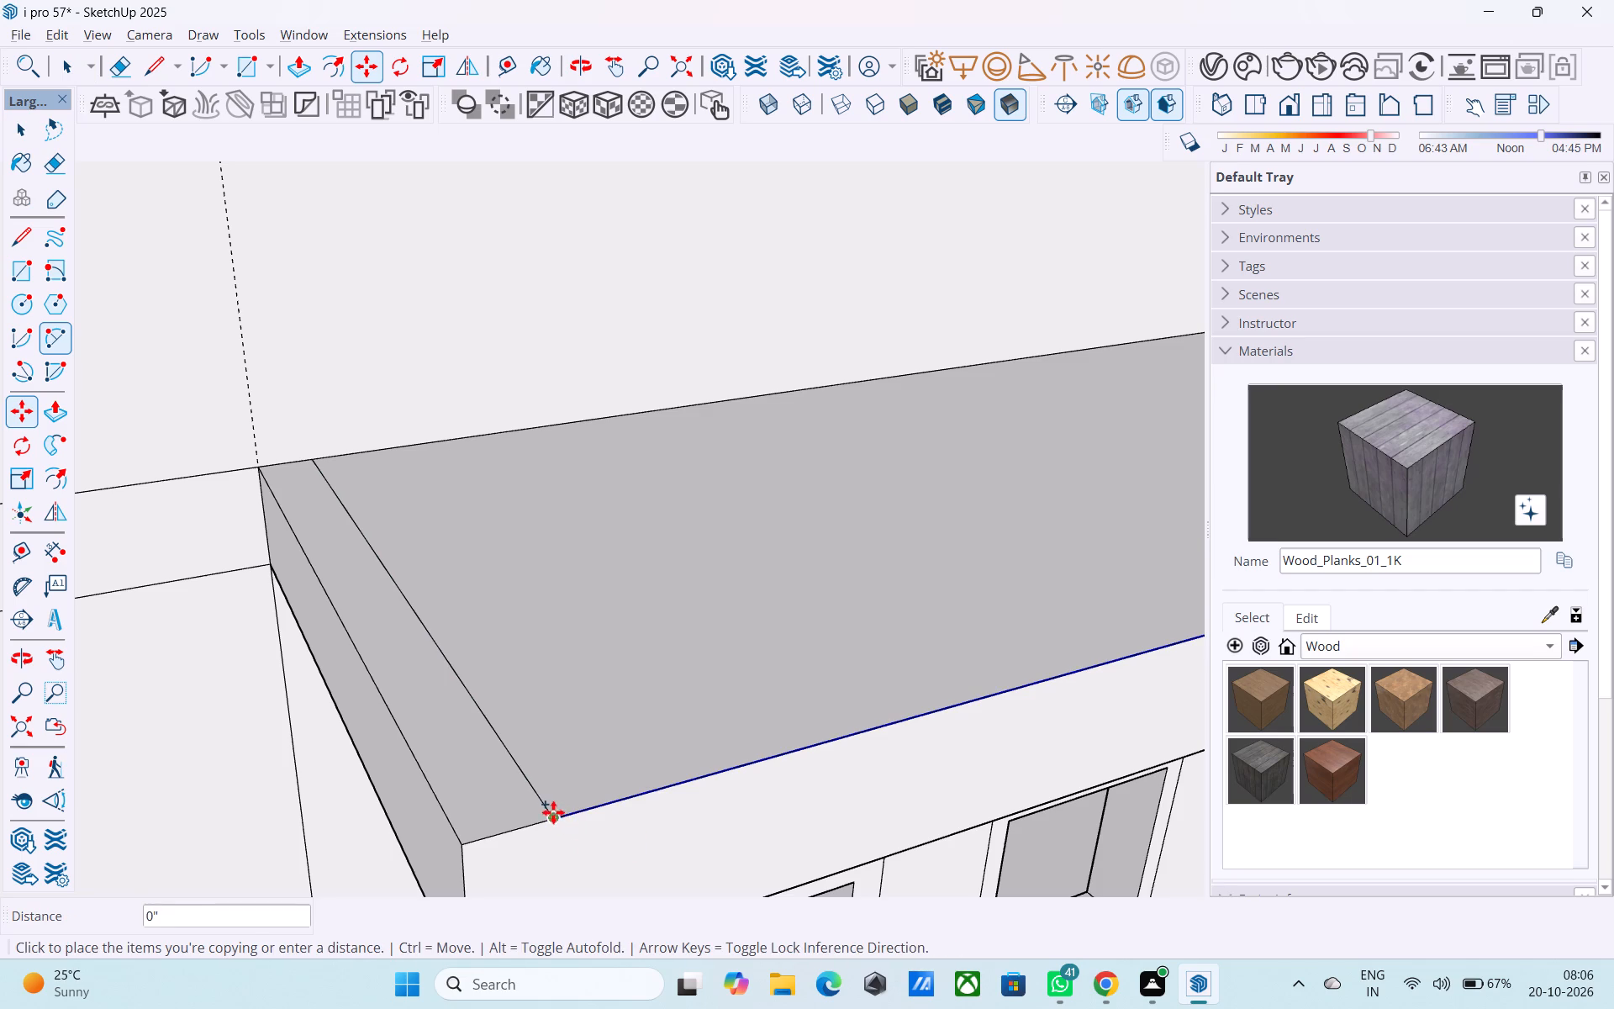
pyautogui.click(525, 764)
pyautogui.press('e')
pyautogui.moveTo(539, 793); pyautogui.dragTo(532, 795)
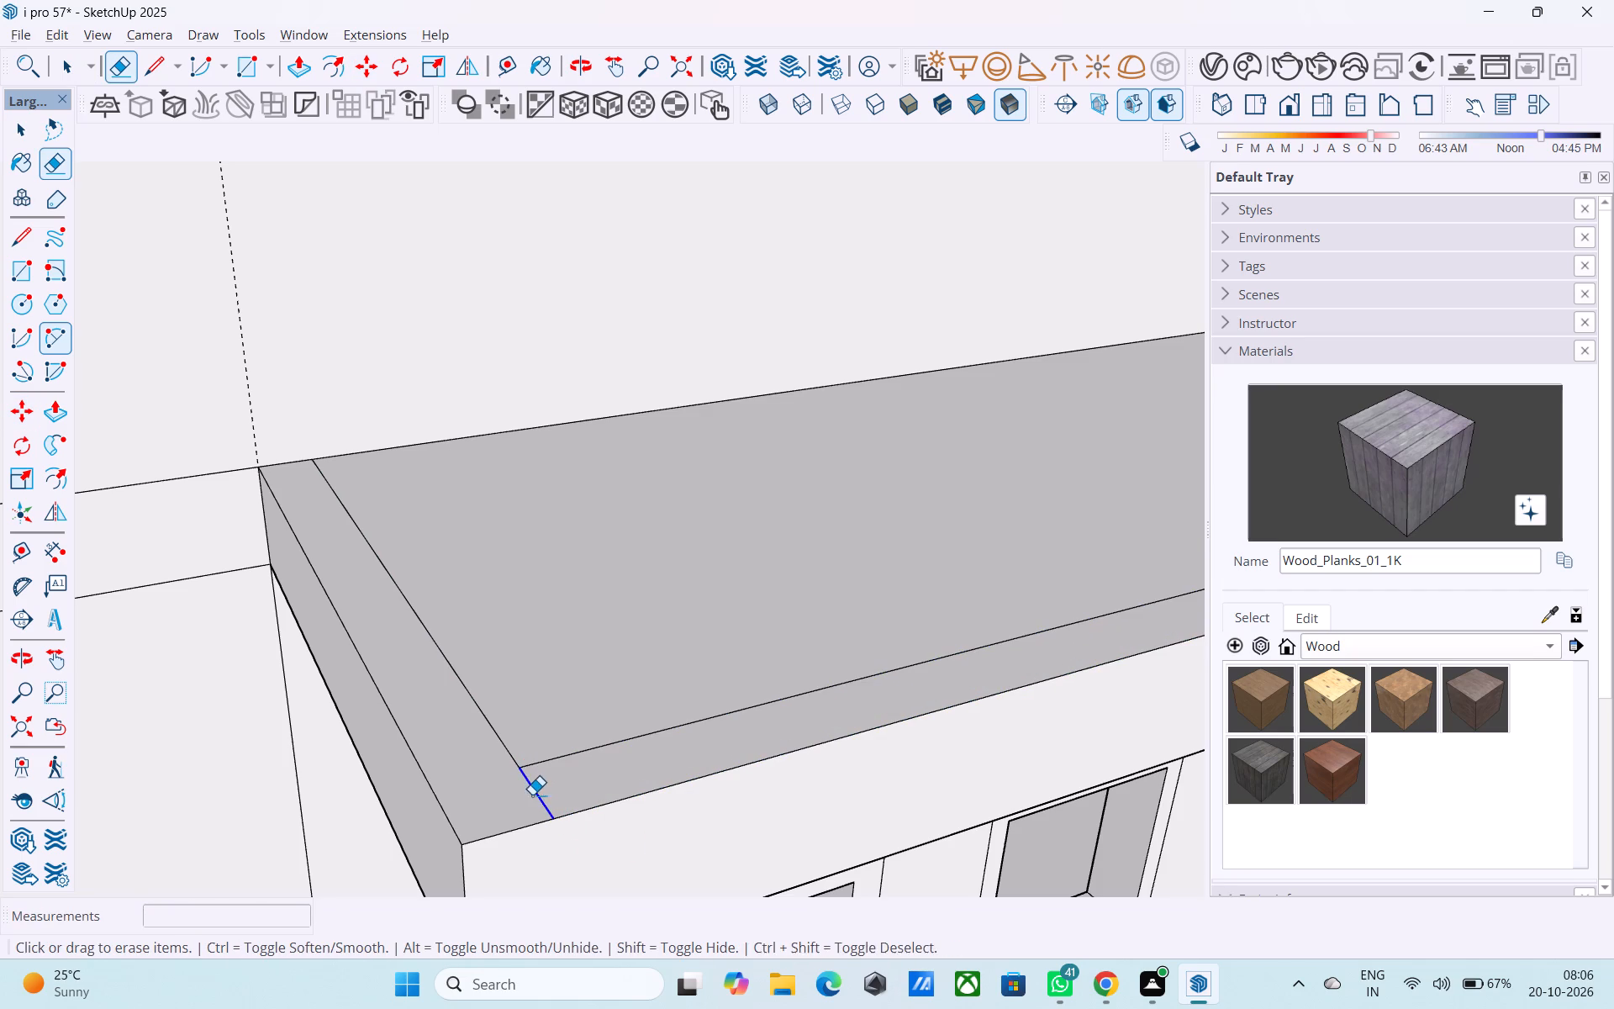
pyautogui.moveTo(532, 795); pyautogui.dragTo(530, 795)
# Push/Pull the border strip on the door canopy's top face 6" upward.
pyautogui.press('space')
pyautogui.click(530, 797)
pyautogui.press('p')
pyautogui.click(529, 796)
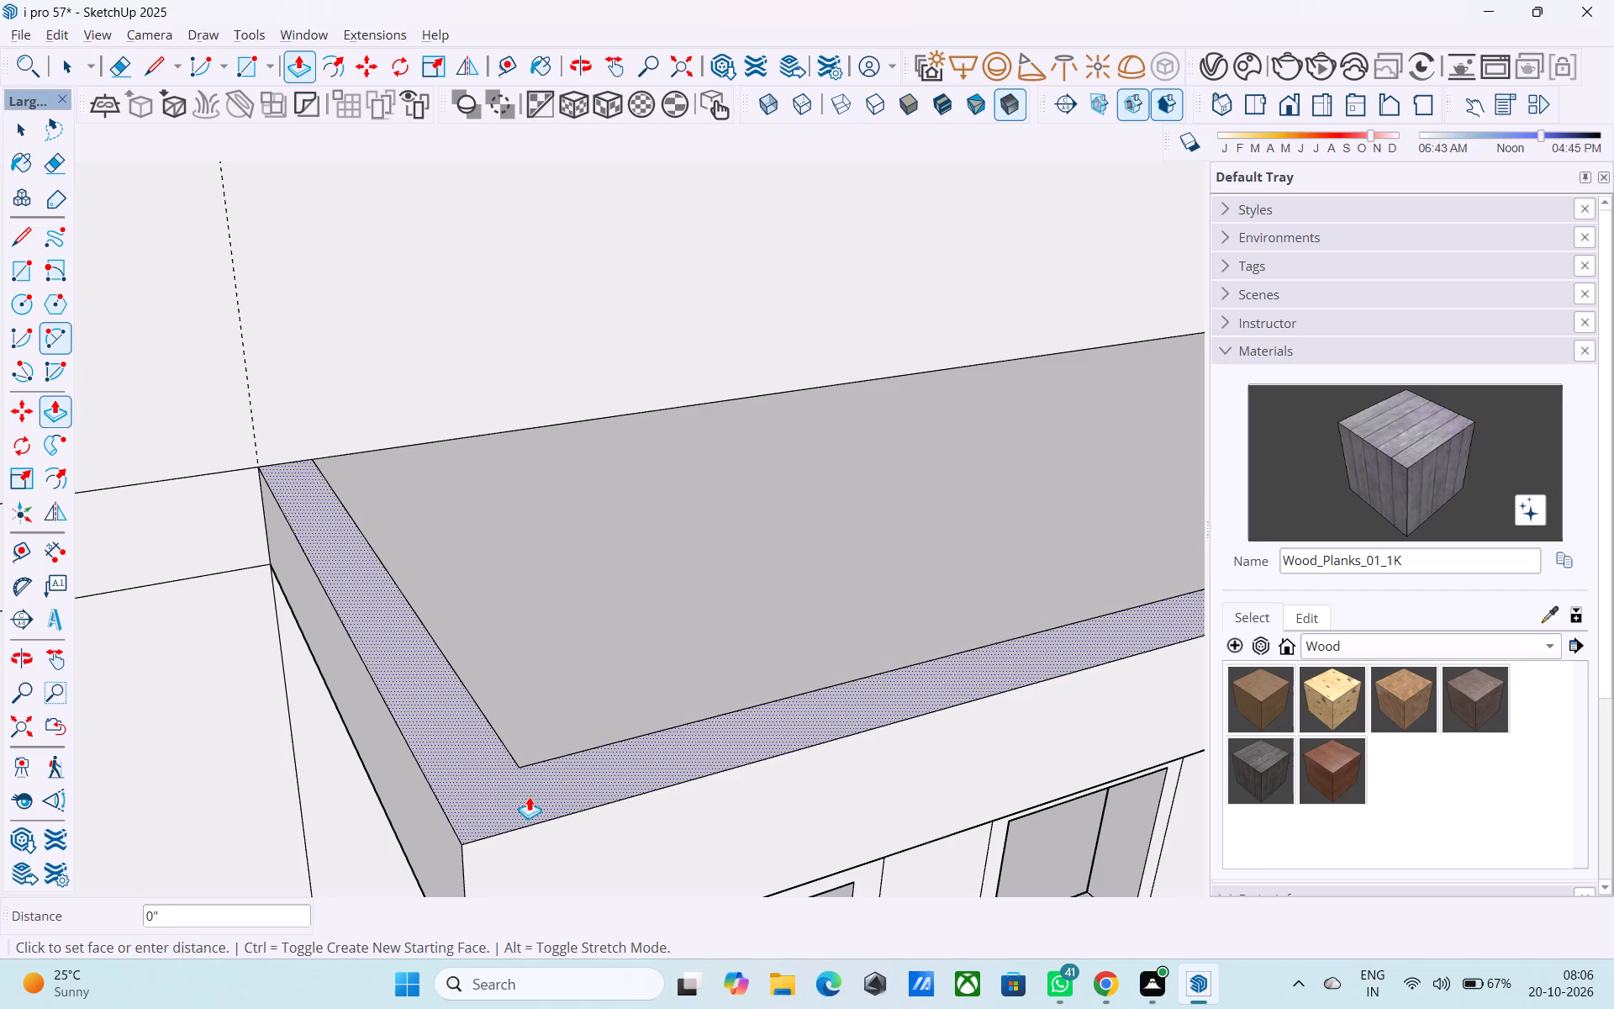
pyautogui.press('6')
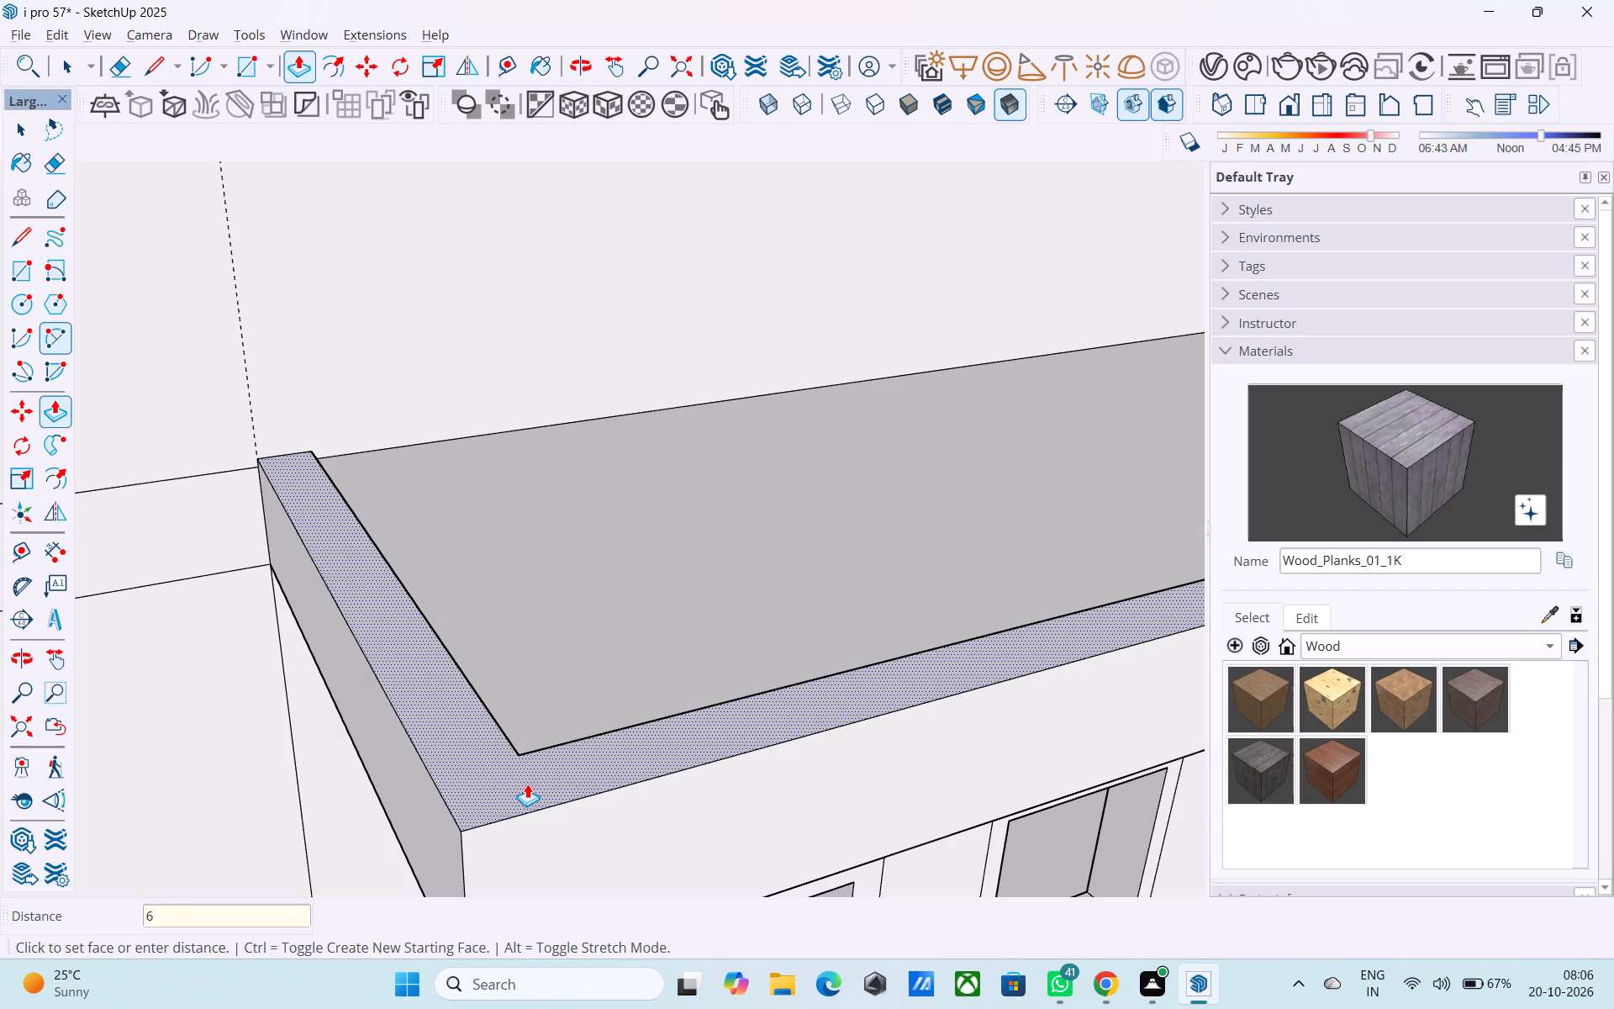
pyautogui.hotkey('shift', '"')
pyautogui.press('Return')
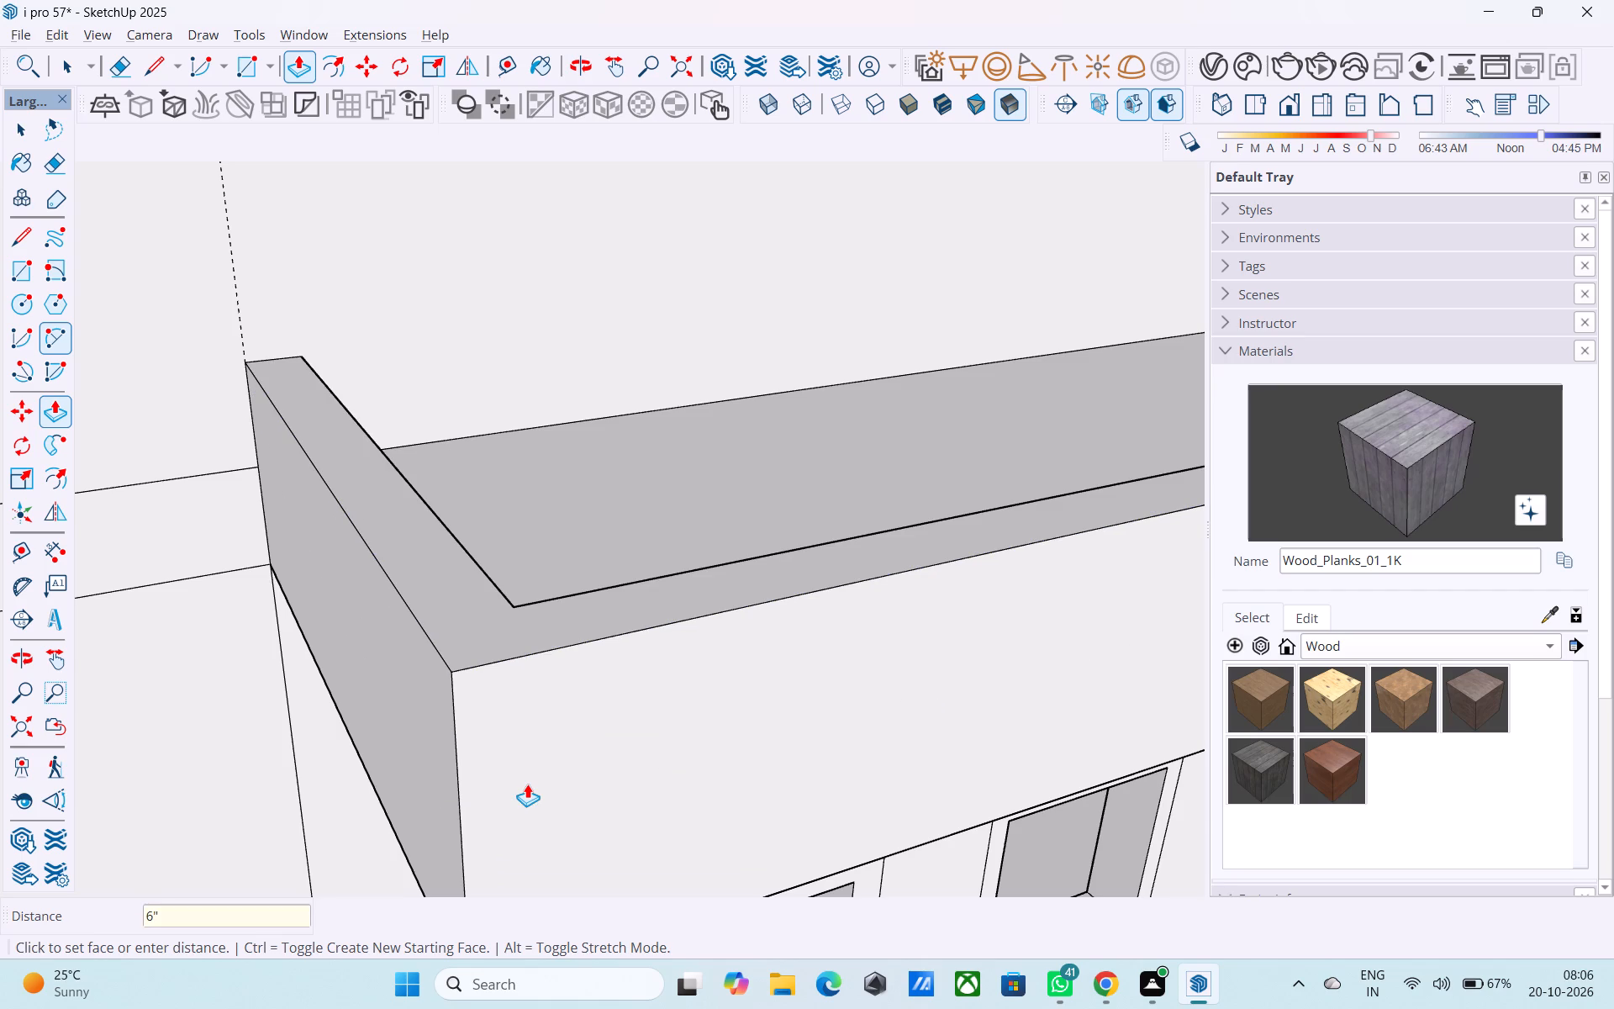
pyautogui.press('space')
# Copy the roof overhang's side edge beside the vertical guide 3" inward along its top face.
pyautogui.scroll(-6, 456, 793)
pyautogui.moveTo(328, 514); pyautogui.dragTo(328, 520, button='middle')
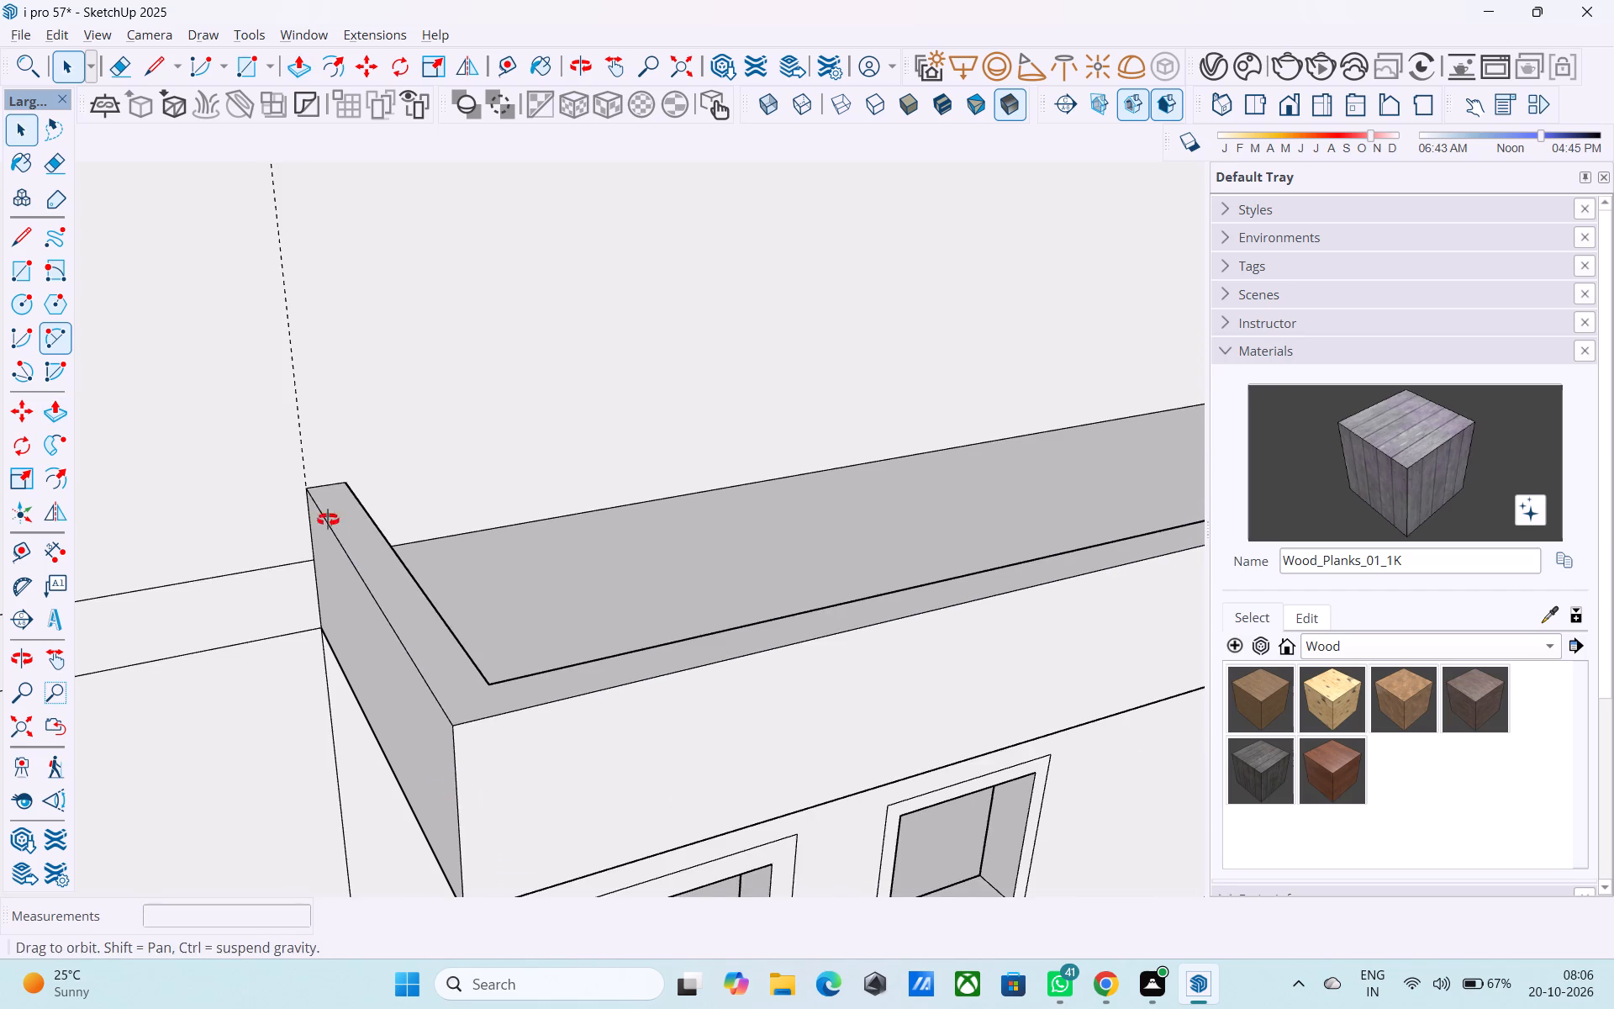
pyautogui.moveTo(328, 520); pyautogui.dragTo(332, 571, button='middle')
pyautogui.scroll(1, 373, 504)
pyautogui.scroll(-5, 370, 504)
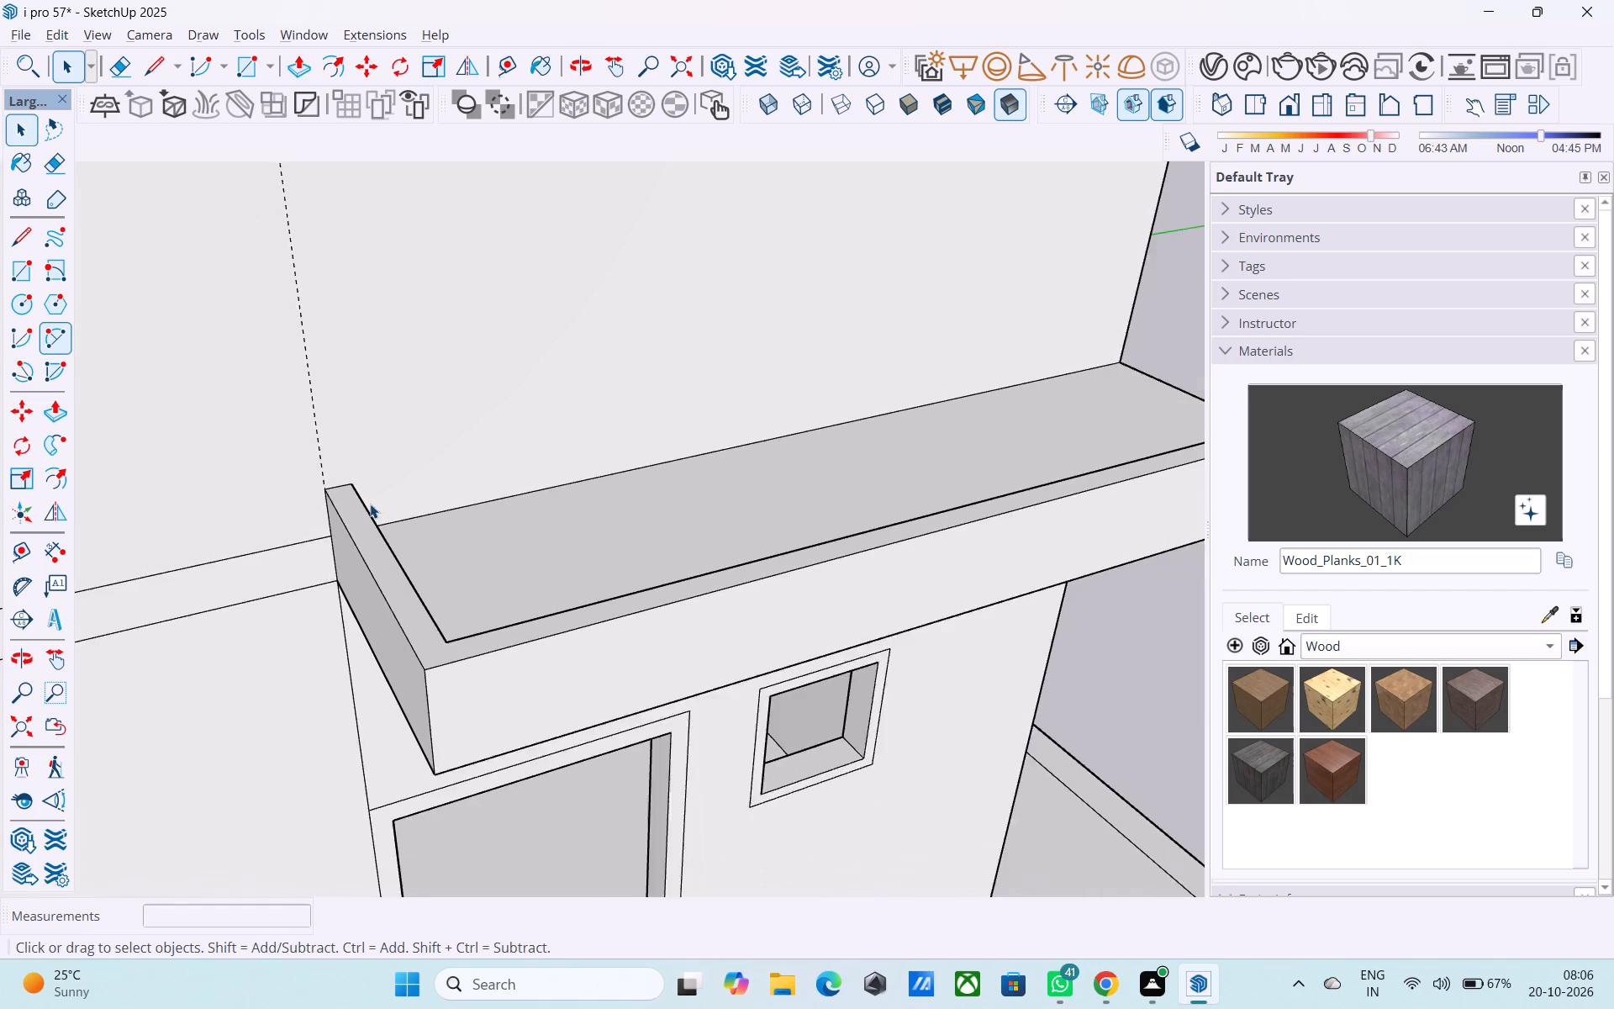
pyautogui.scroll(-2, 363, 501)
pyautogui.scroll(1, 367, 429)
pyautogui.scroll(-18, 372, 406)
pyautogui.scroll(1, 388, 342)
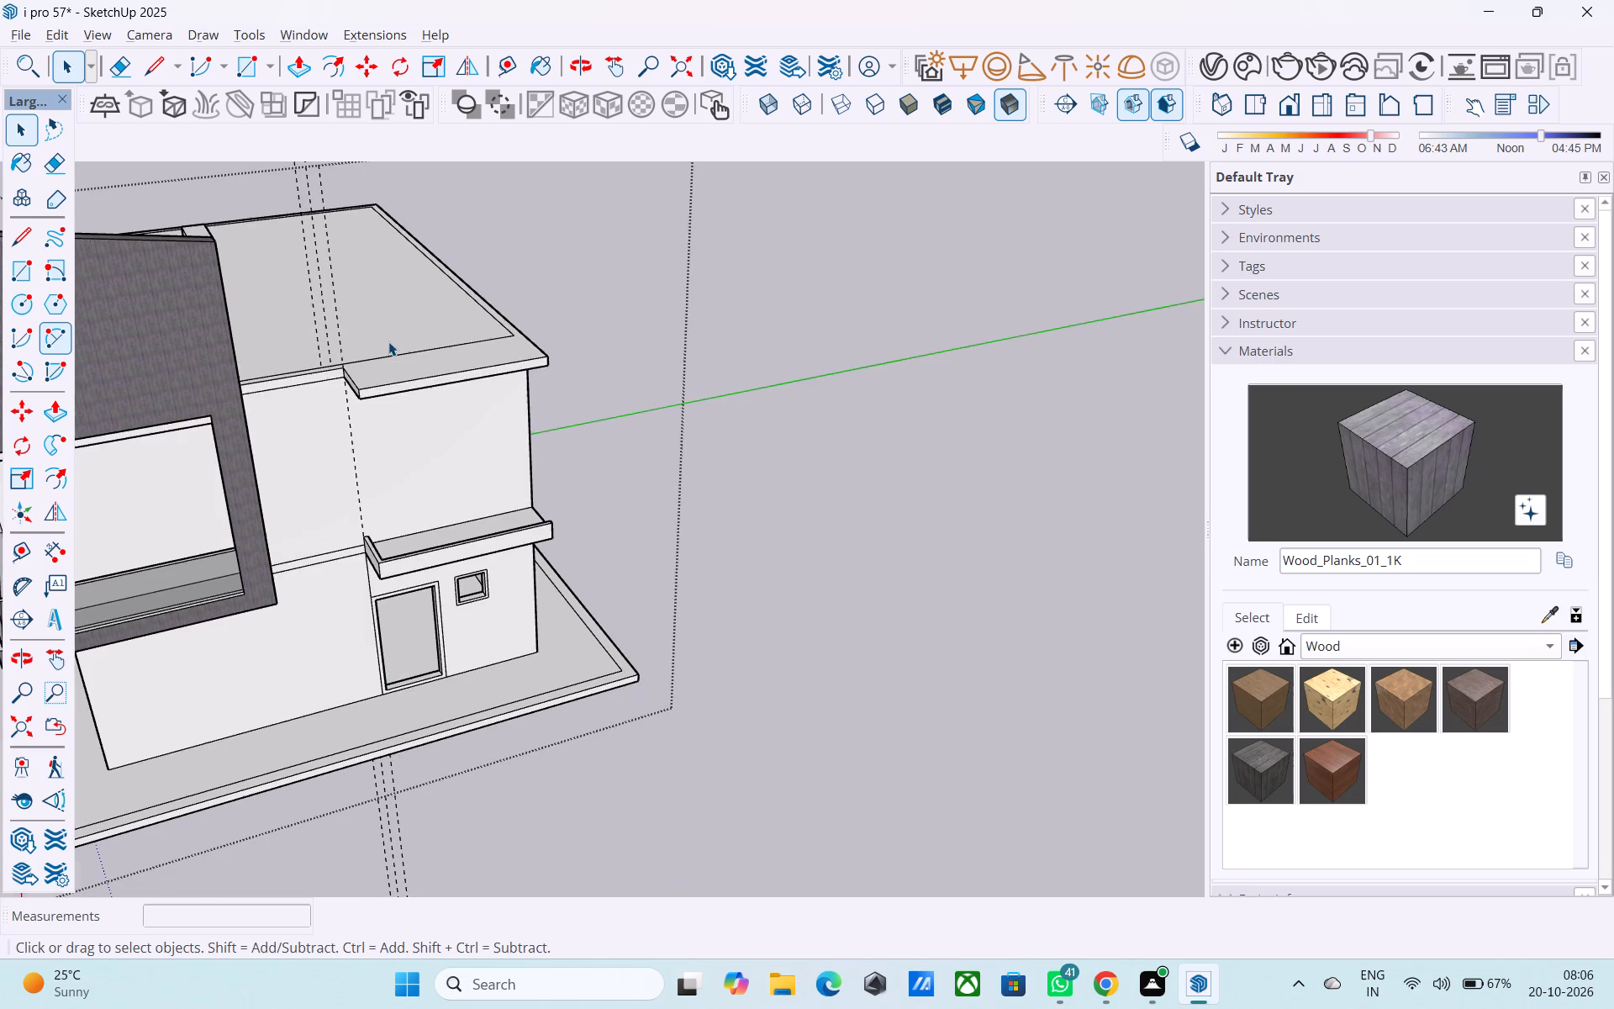
pyautogui.scroll(15, 388, 341)
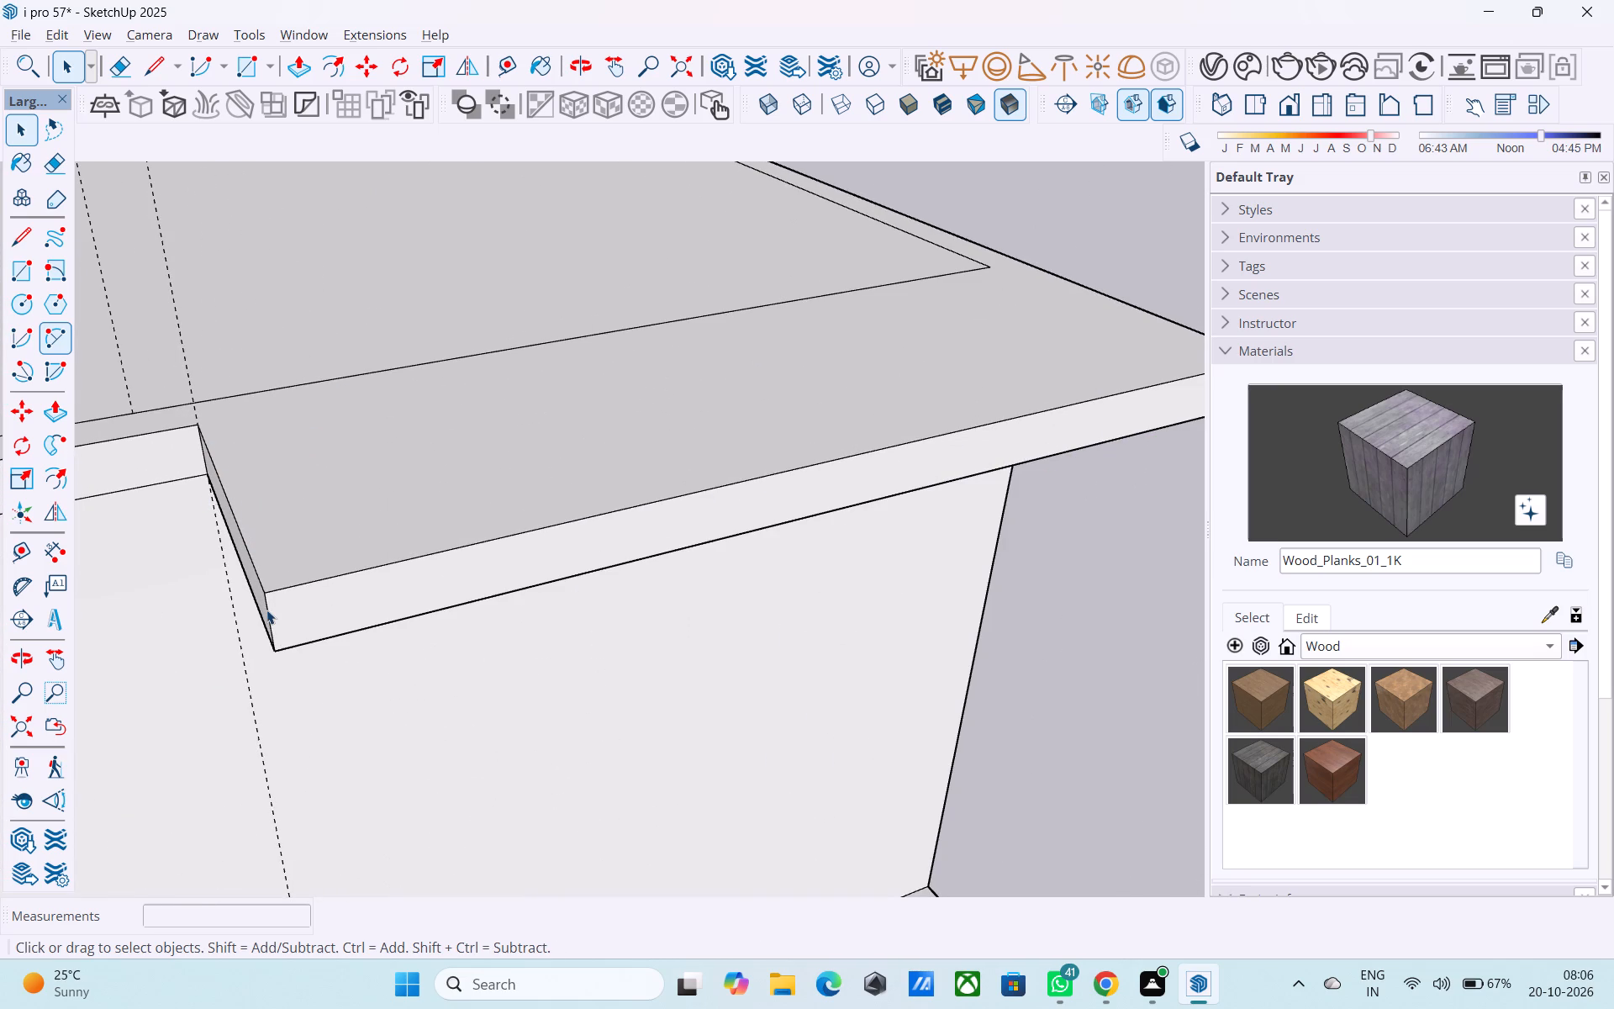
pyautogui.click(259, 580)
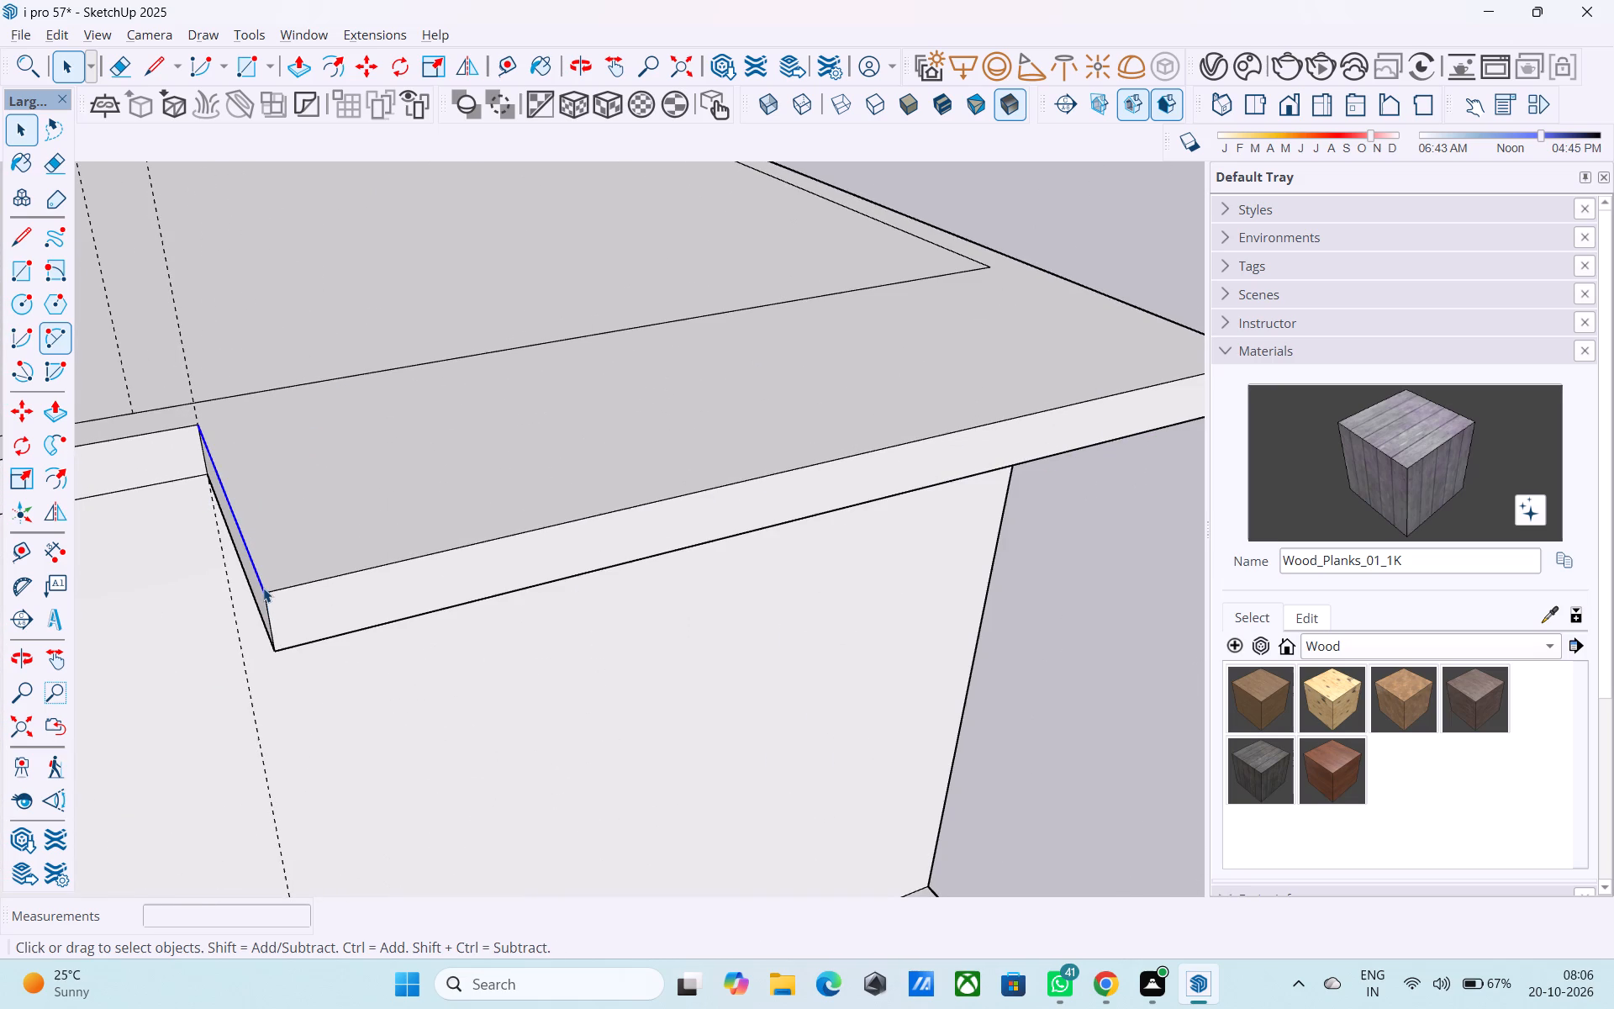
pyautogui.press('m')
pyautogui.click(263, 594)
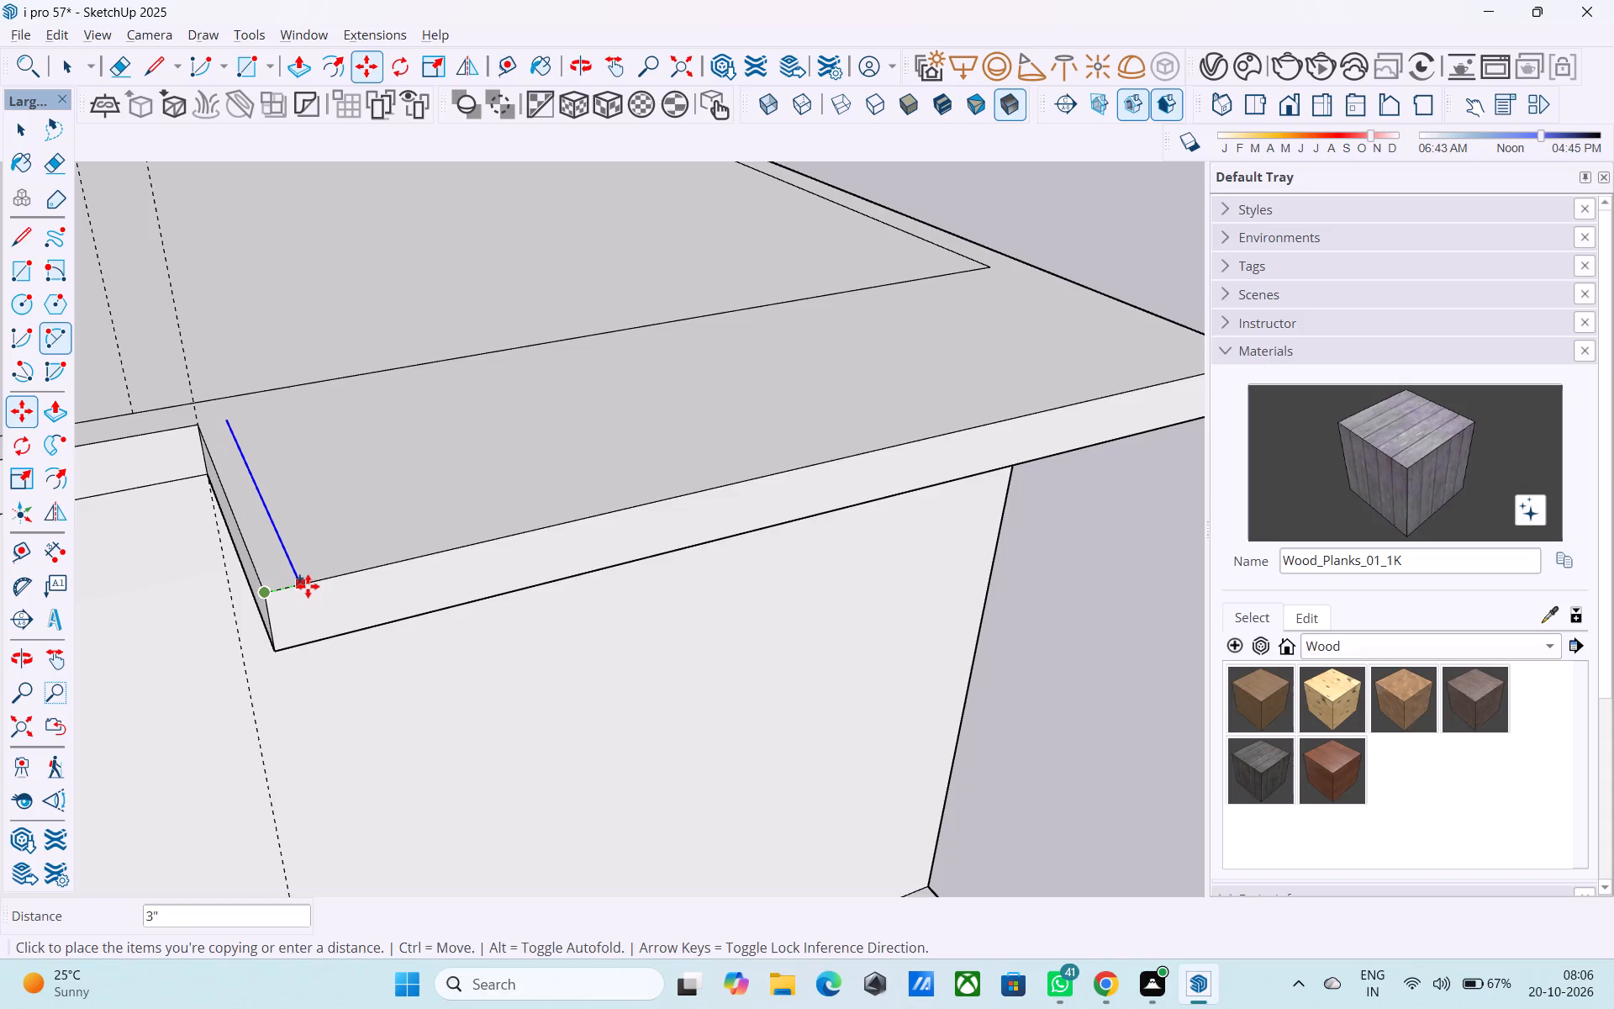
pyautogui.click(308, 586)
pyautogui.press('space')
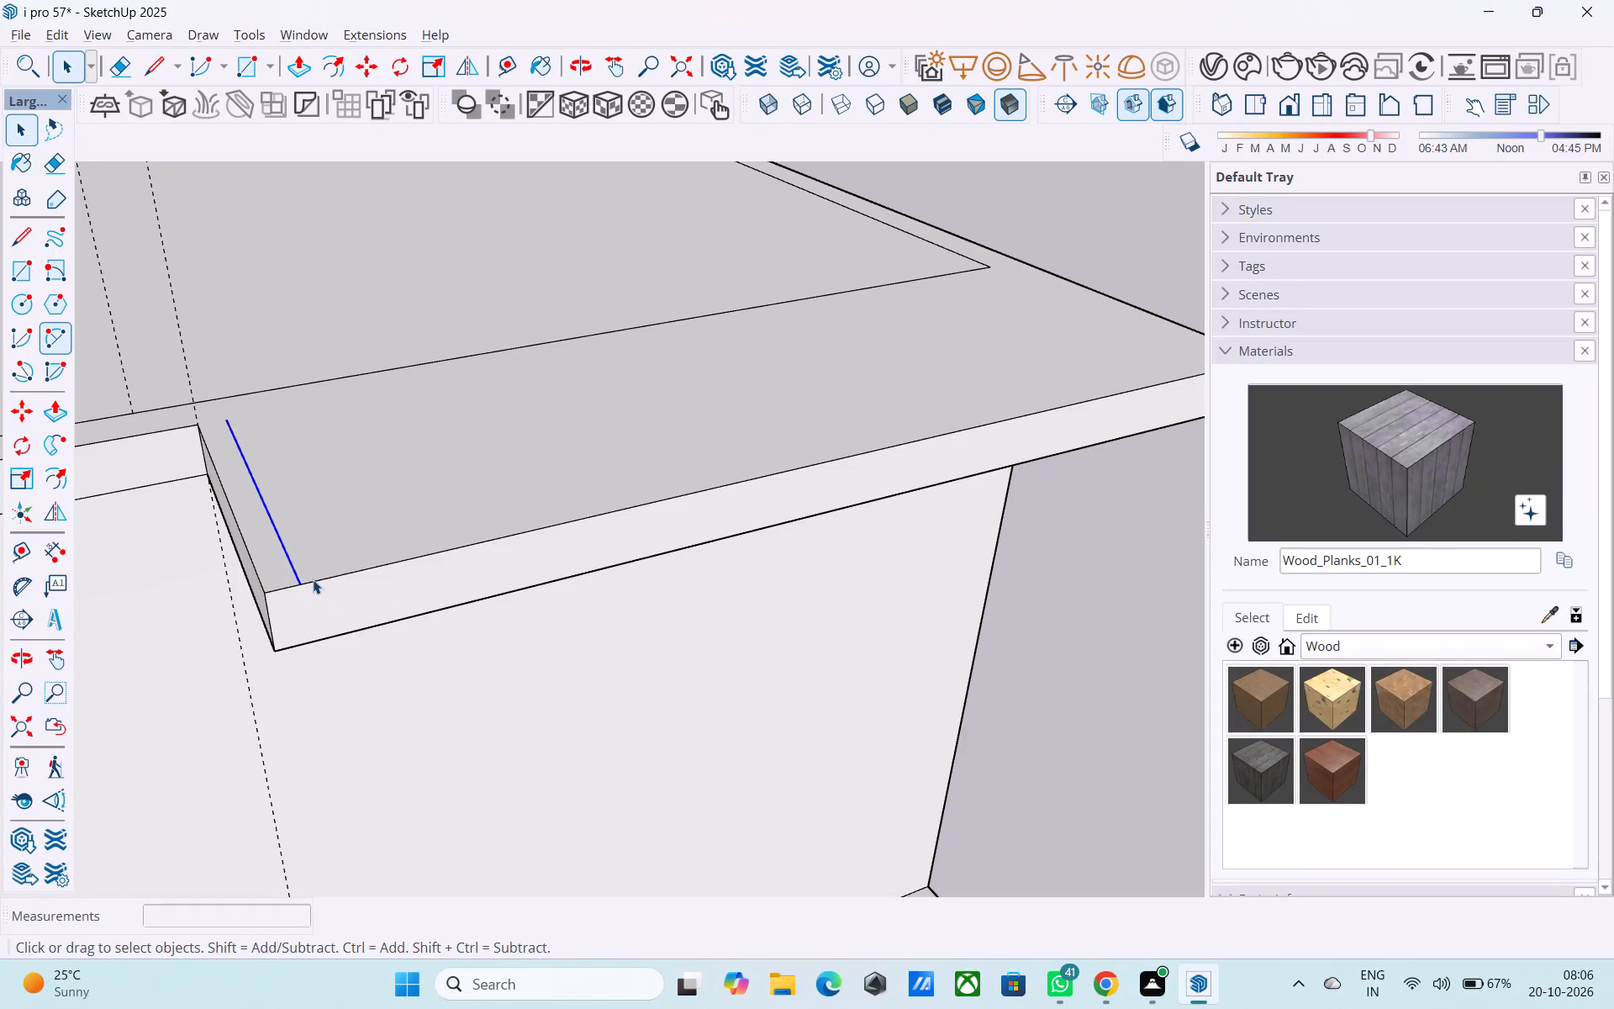
# Copy the roof overhang's front edge inward to make a border strip, and erase the line stub at the corner.
pyautogui.click(313, 579)
pyautogui.press('m')
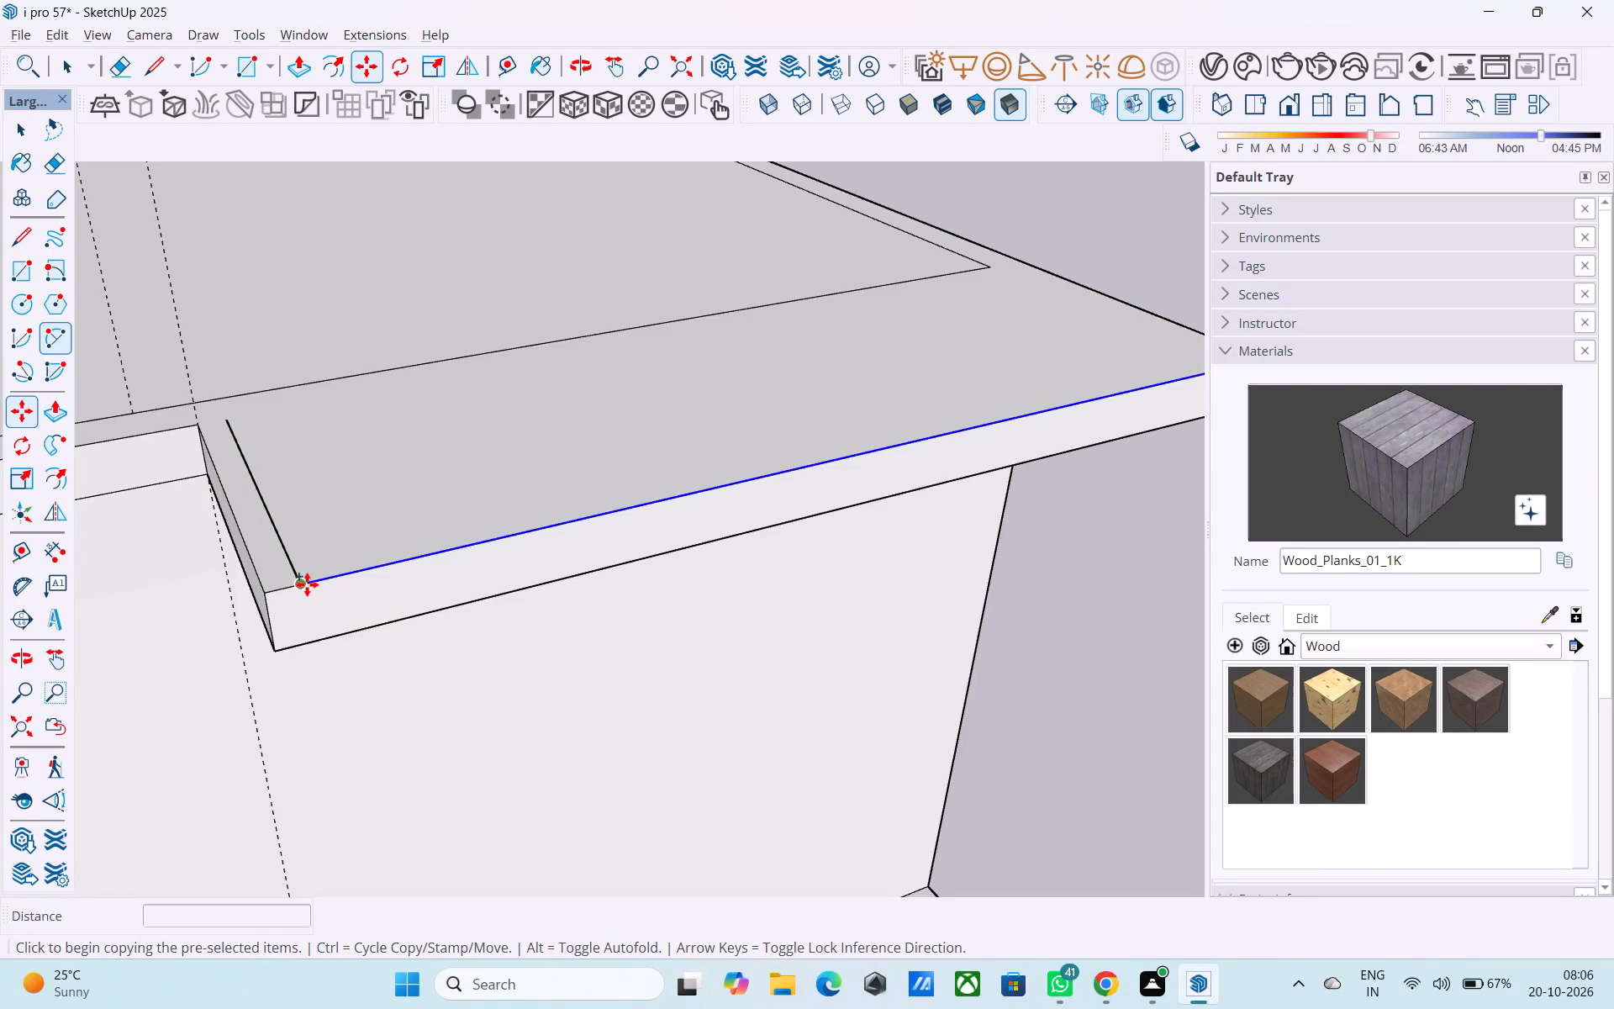
pyautogui.click(307, 584)
pyautogui.click(297, 564)
pyautogui.scroll(2, 298, 578)
pyautogui.press('e')
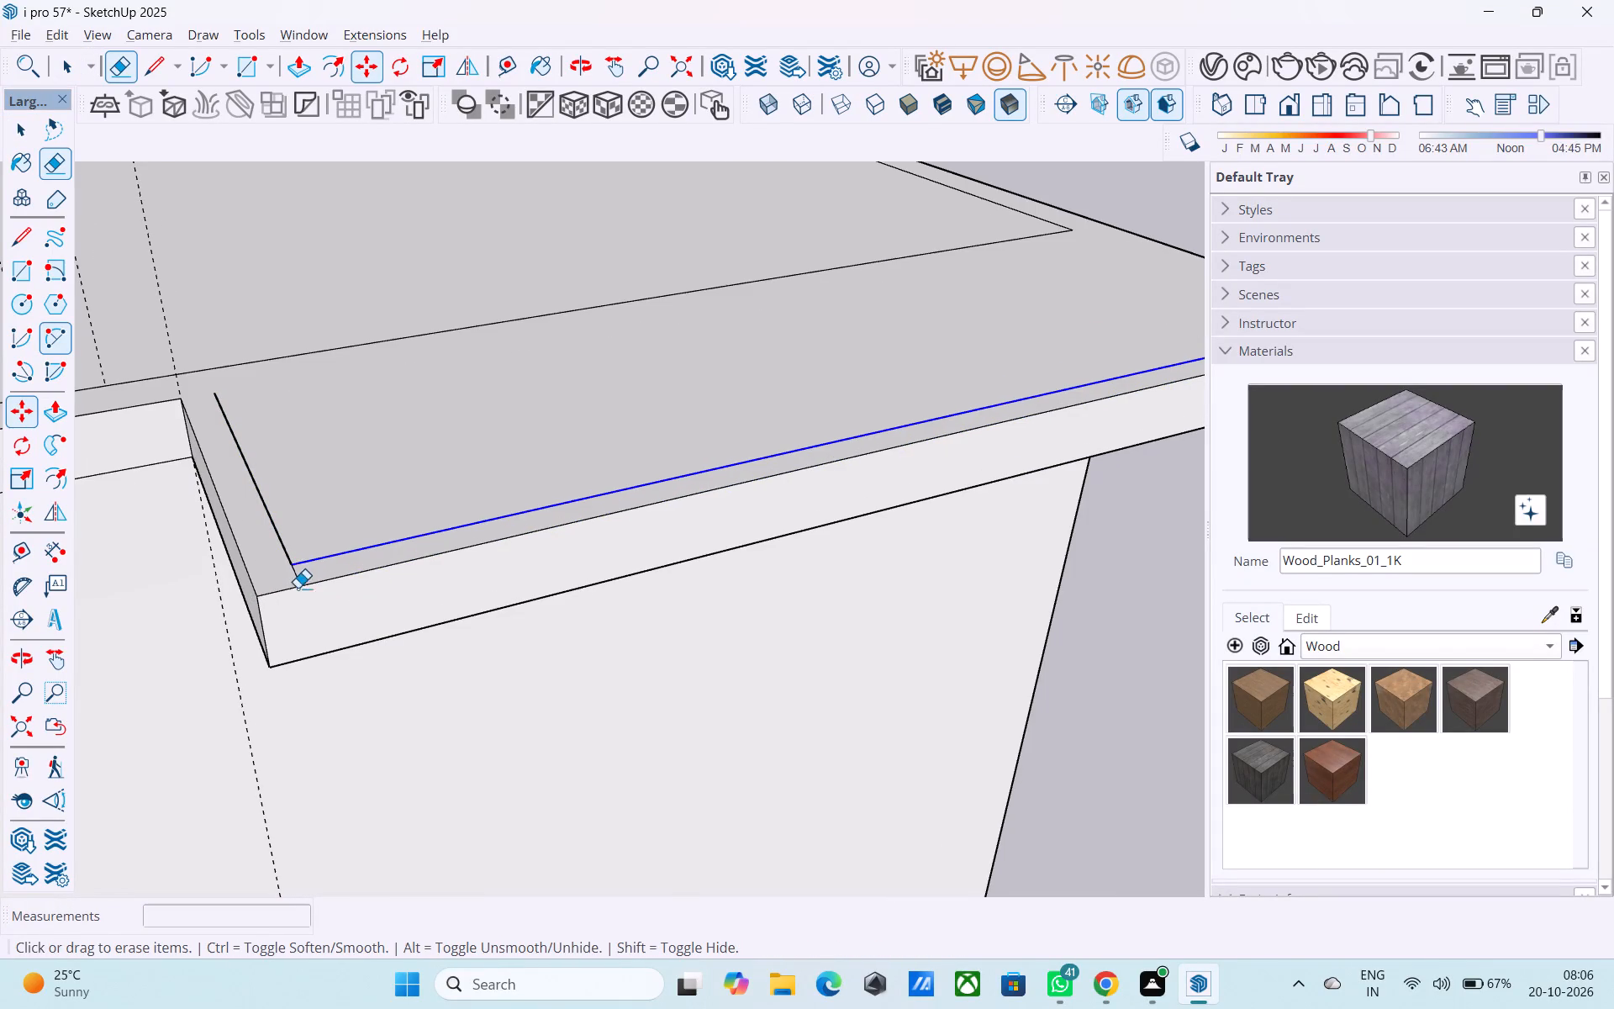
pyautogui.click(297, 578)
# Draw a 6" line from the inner corner of the roof outline to the outer side edge, dividing that edge at the overhang.
pyautogui.scroll(-1, 293, 586)
pyautogui.moveTo(291, 595); pyautogui.dragTo(278, 633, button='middle')
pyautogui.scroll(2, 289, 603)
pyautogui.scroll(-11, 286, 610)
pyautogui.moveTo(642, 514); pyautogui.dragTo(214, 485, button='middle')
pyautogui.scroll(-3, 207, 471)
pyautogui.moveTo(569, 521); pyautogui.dragTo(586, 592, button='middle')
pyautogui.scroll(3, 662, 469)
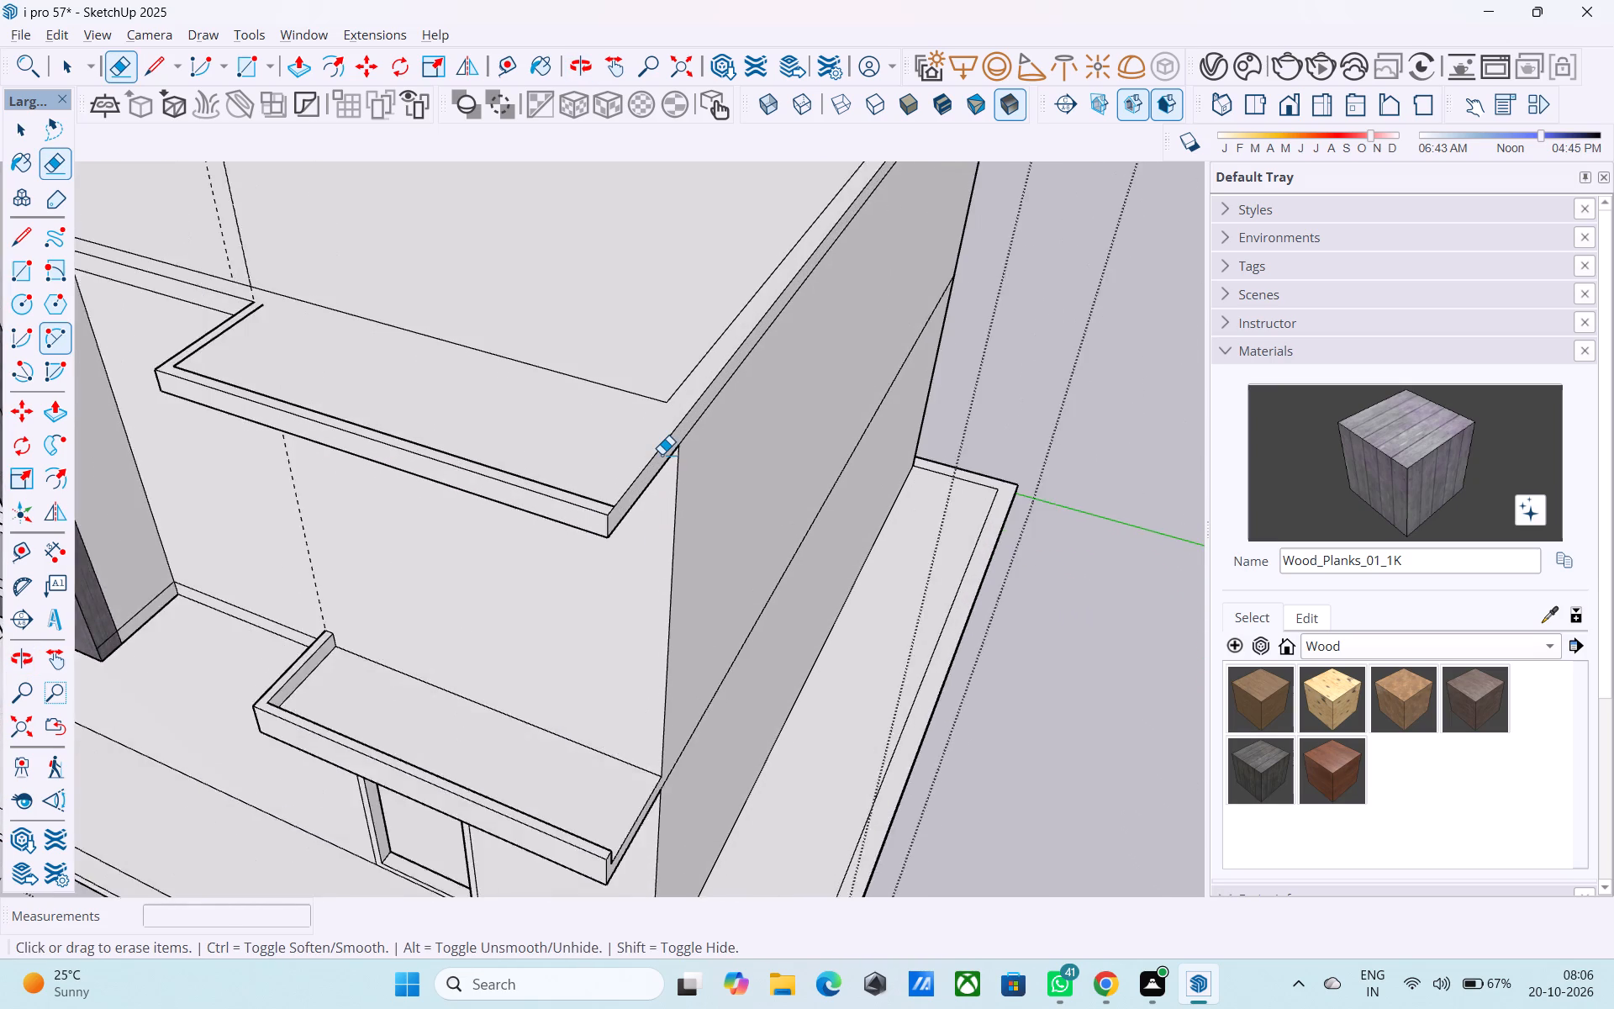
pyautogui.scroll(3, 662, 454)
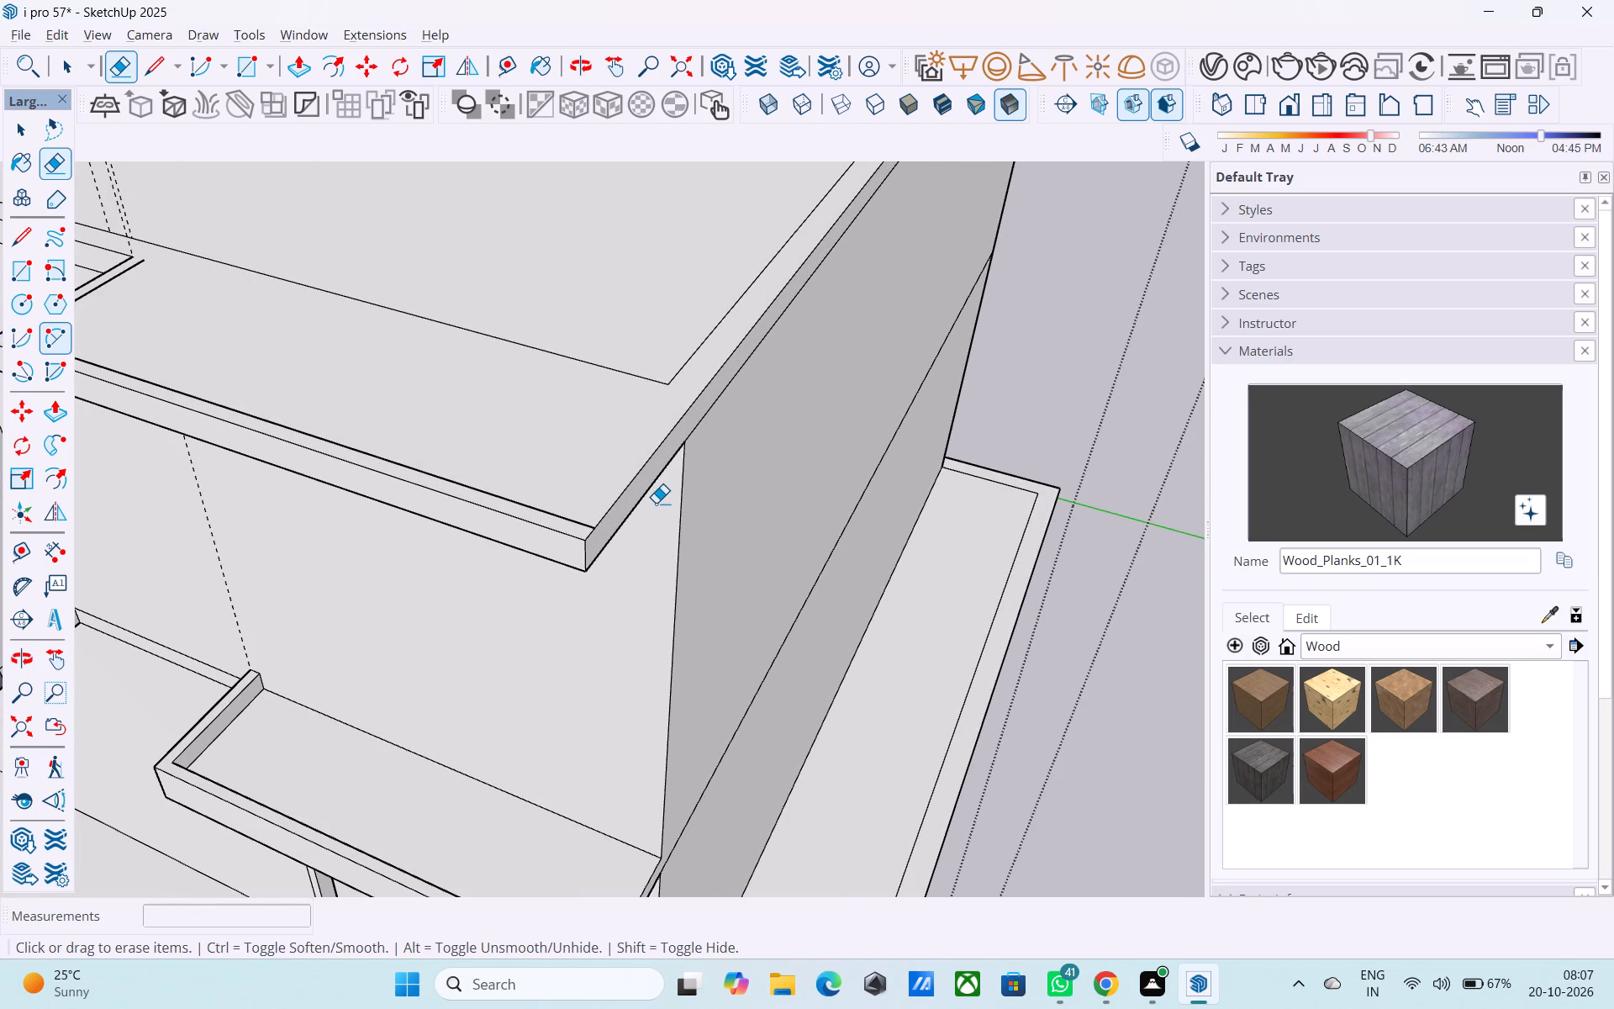
pyautogui.press('space')
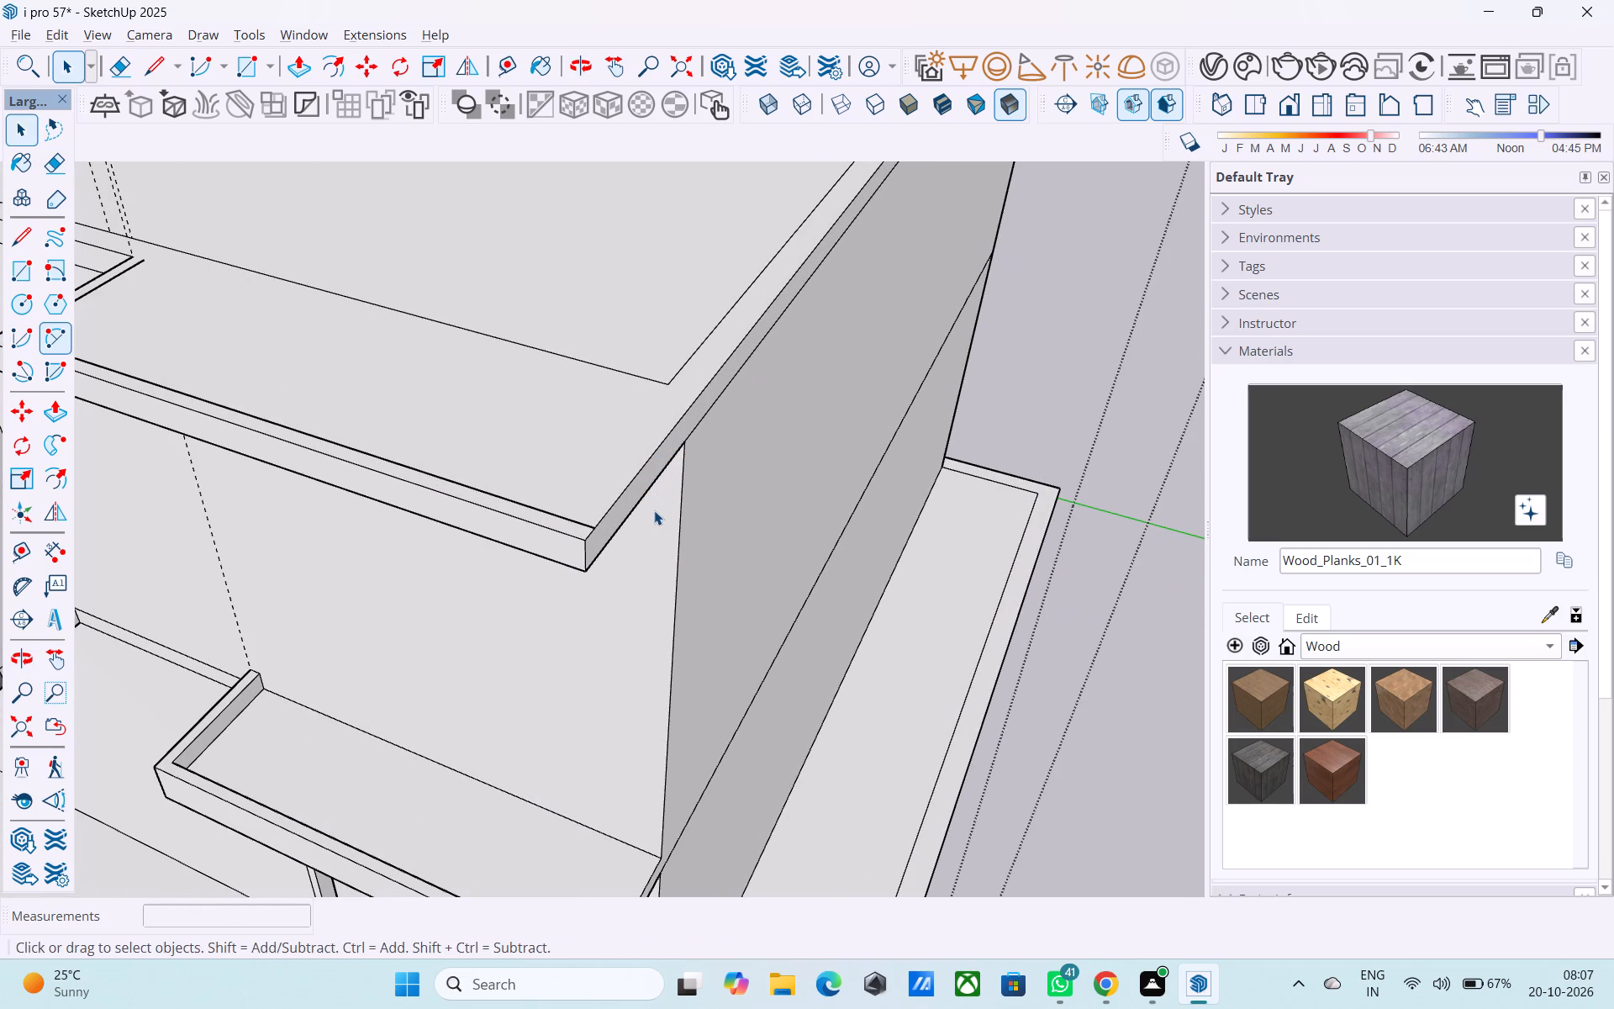
pyautogui.scroll(2, 614, 511)
pyautogui.click(610, 505)
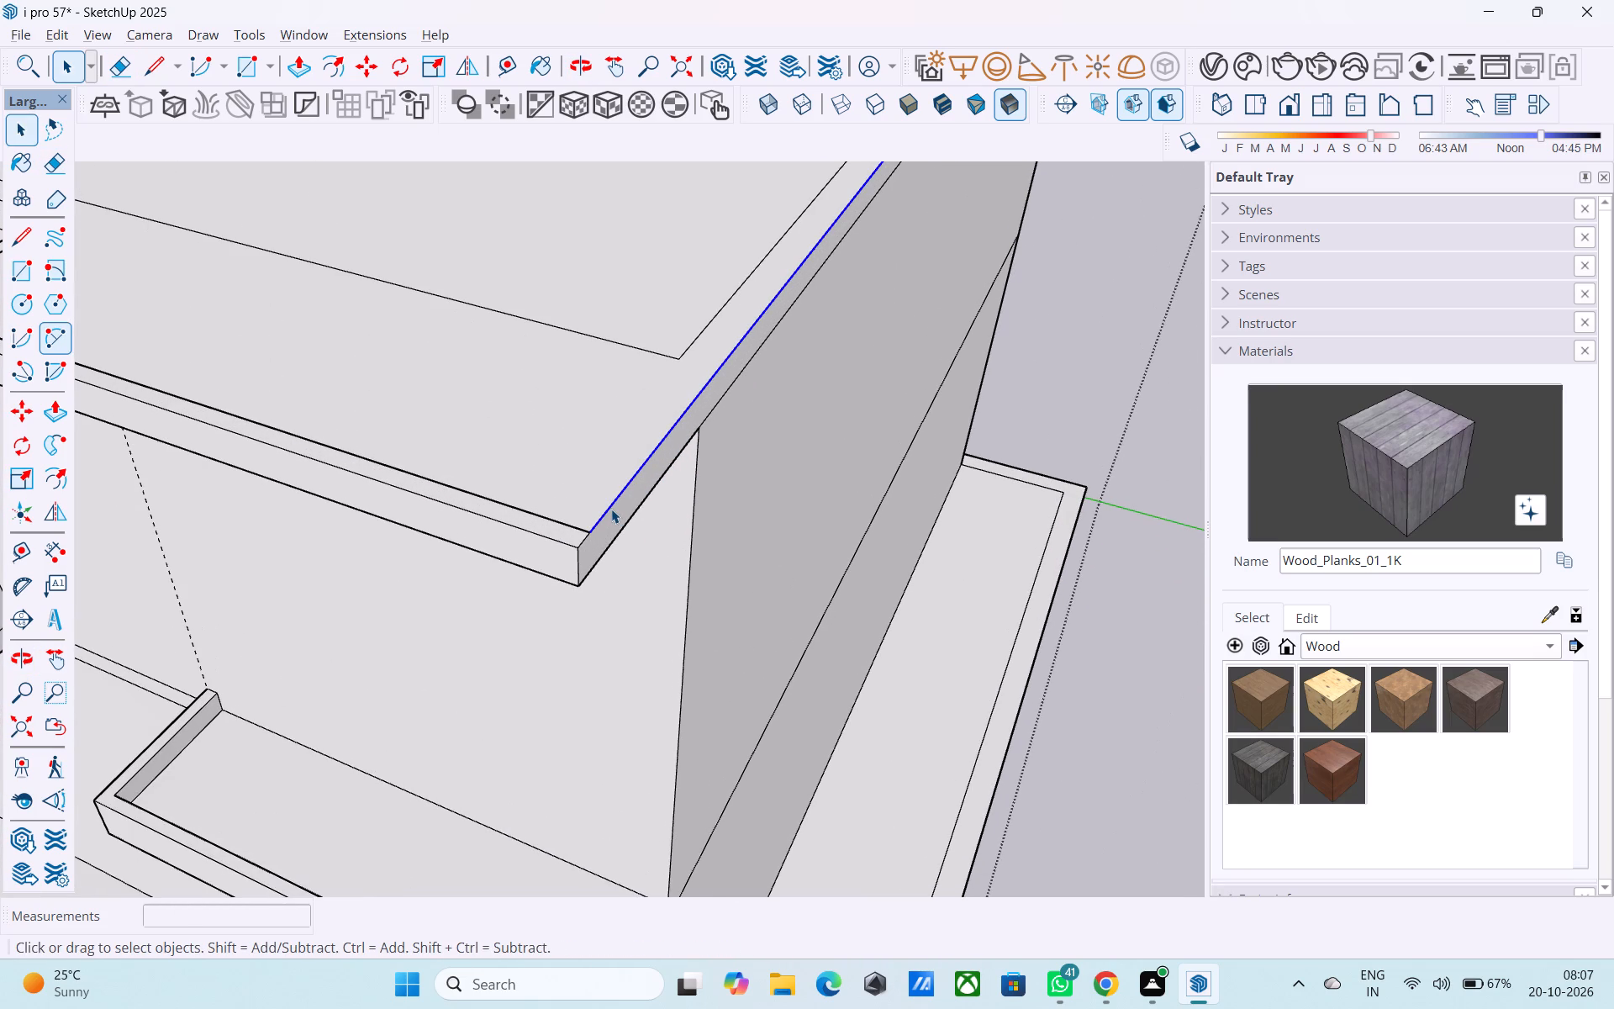
pyautogui.press('l')
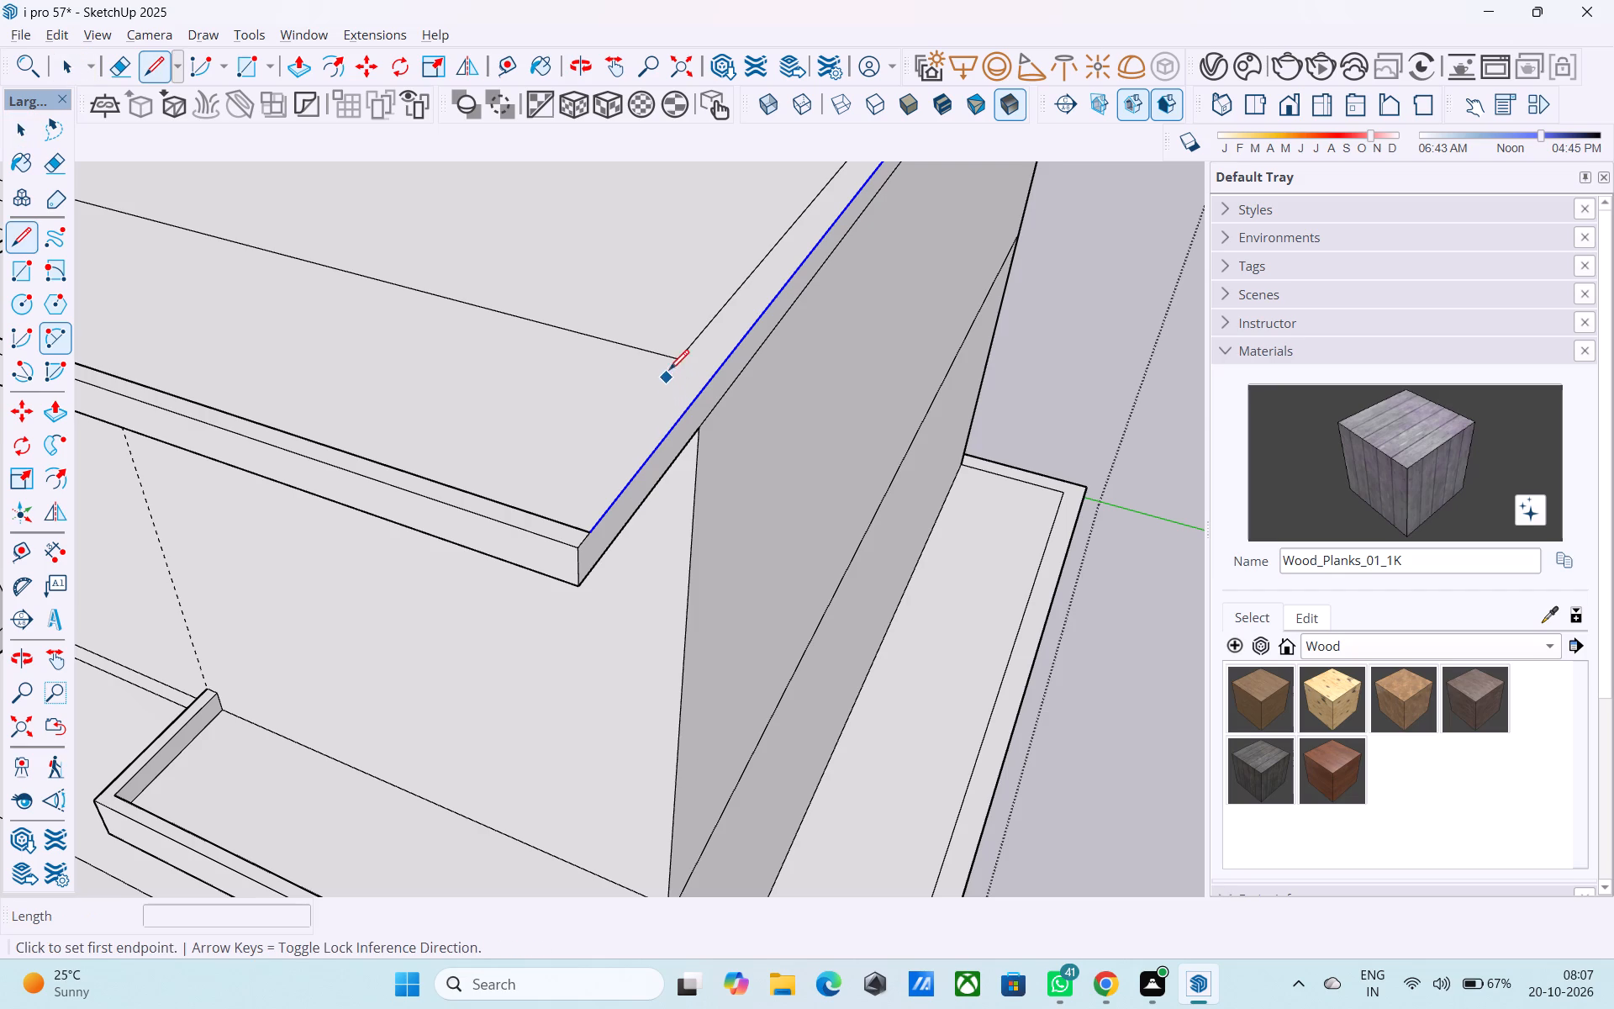
pyautogui.click(675, 352)
pyautogui.click(713, 377)
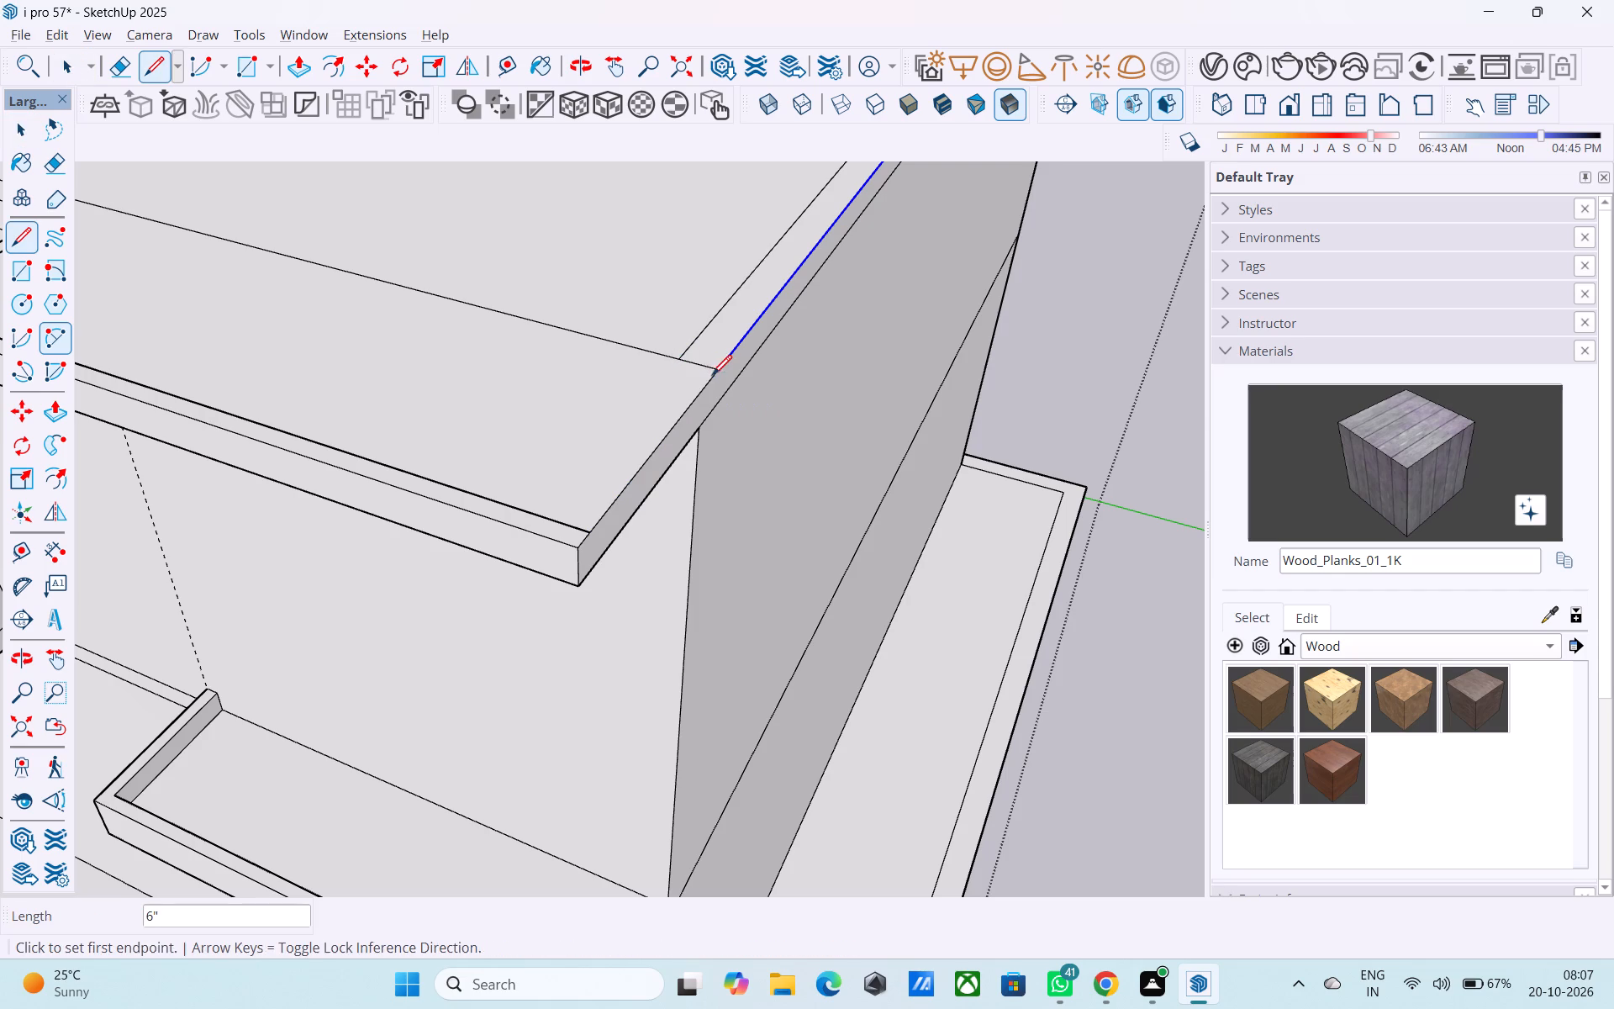
pyautogui.press('space')
# Copy the overhang's outer side edge 3" inward on its top face and erase the leftover front line segment at the corner.
pyautogui.click(700, 387)
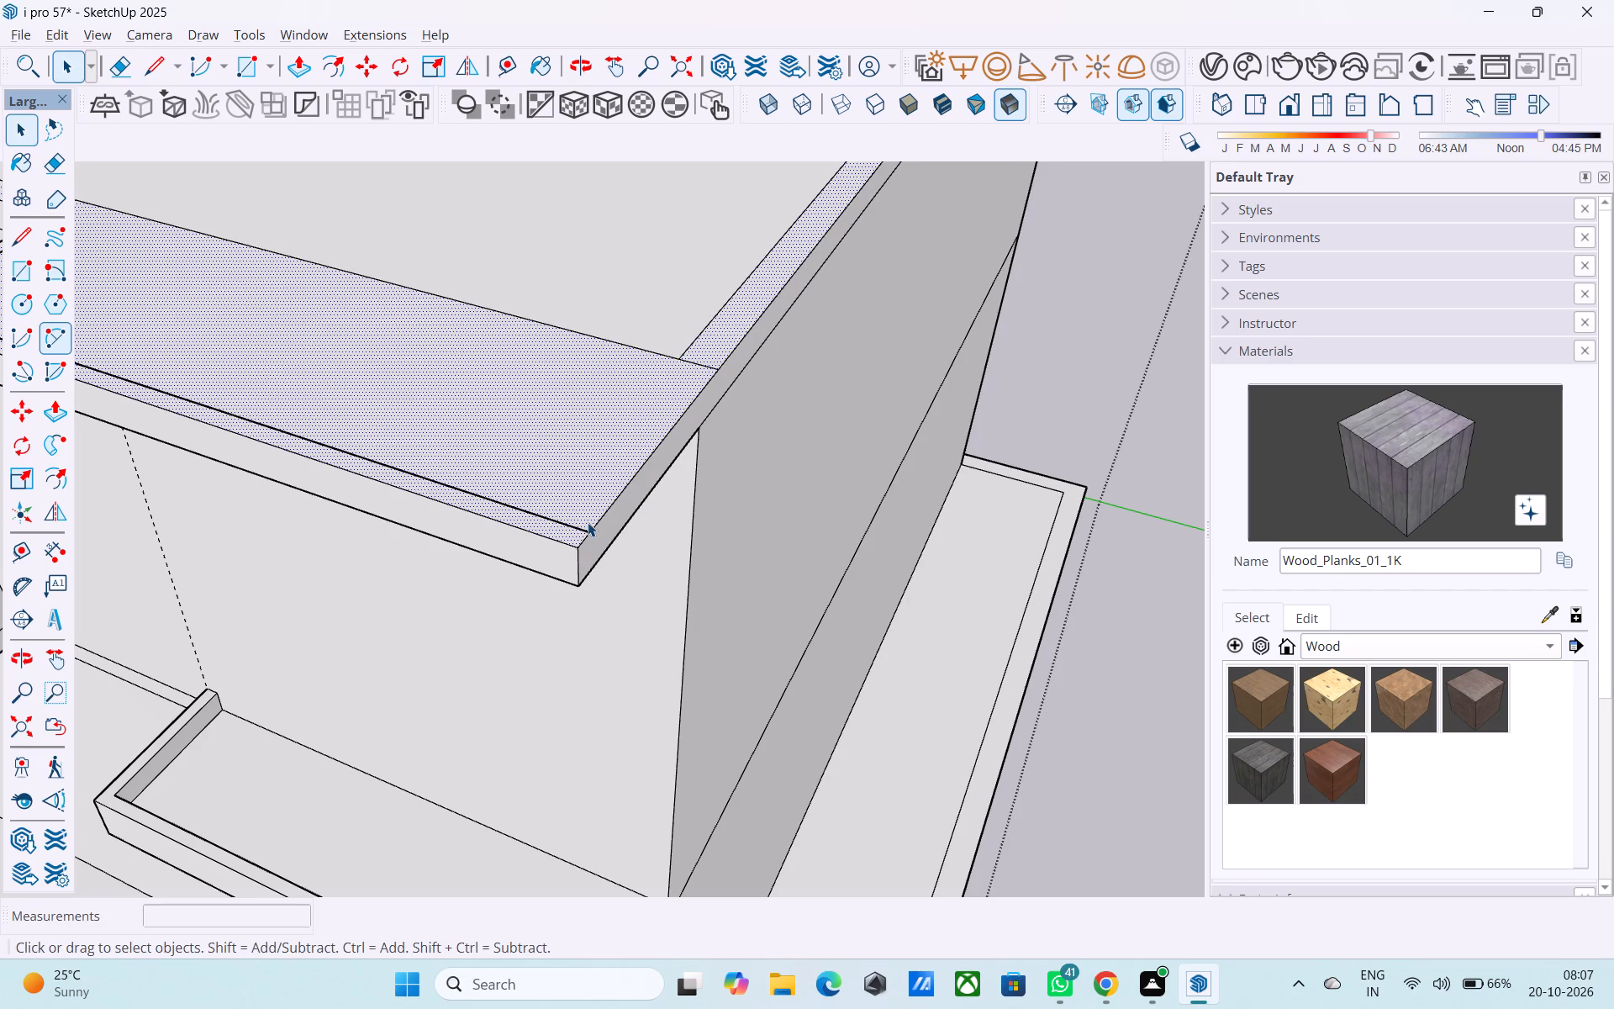
pyautogui.click(593, 526)
pyautogui.press('m')
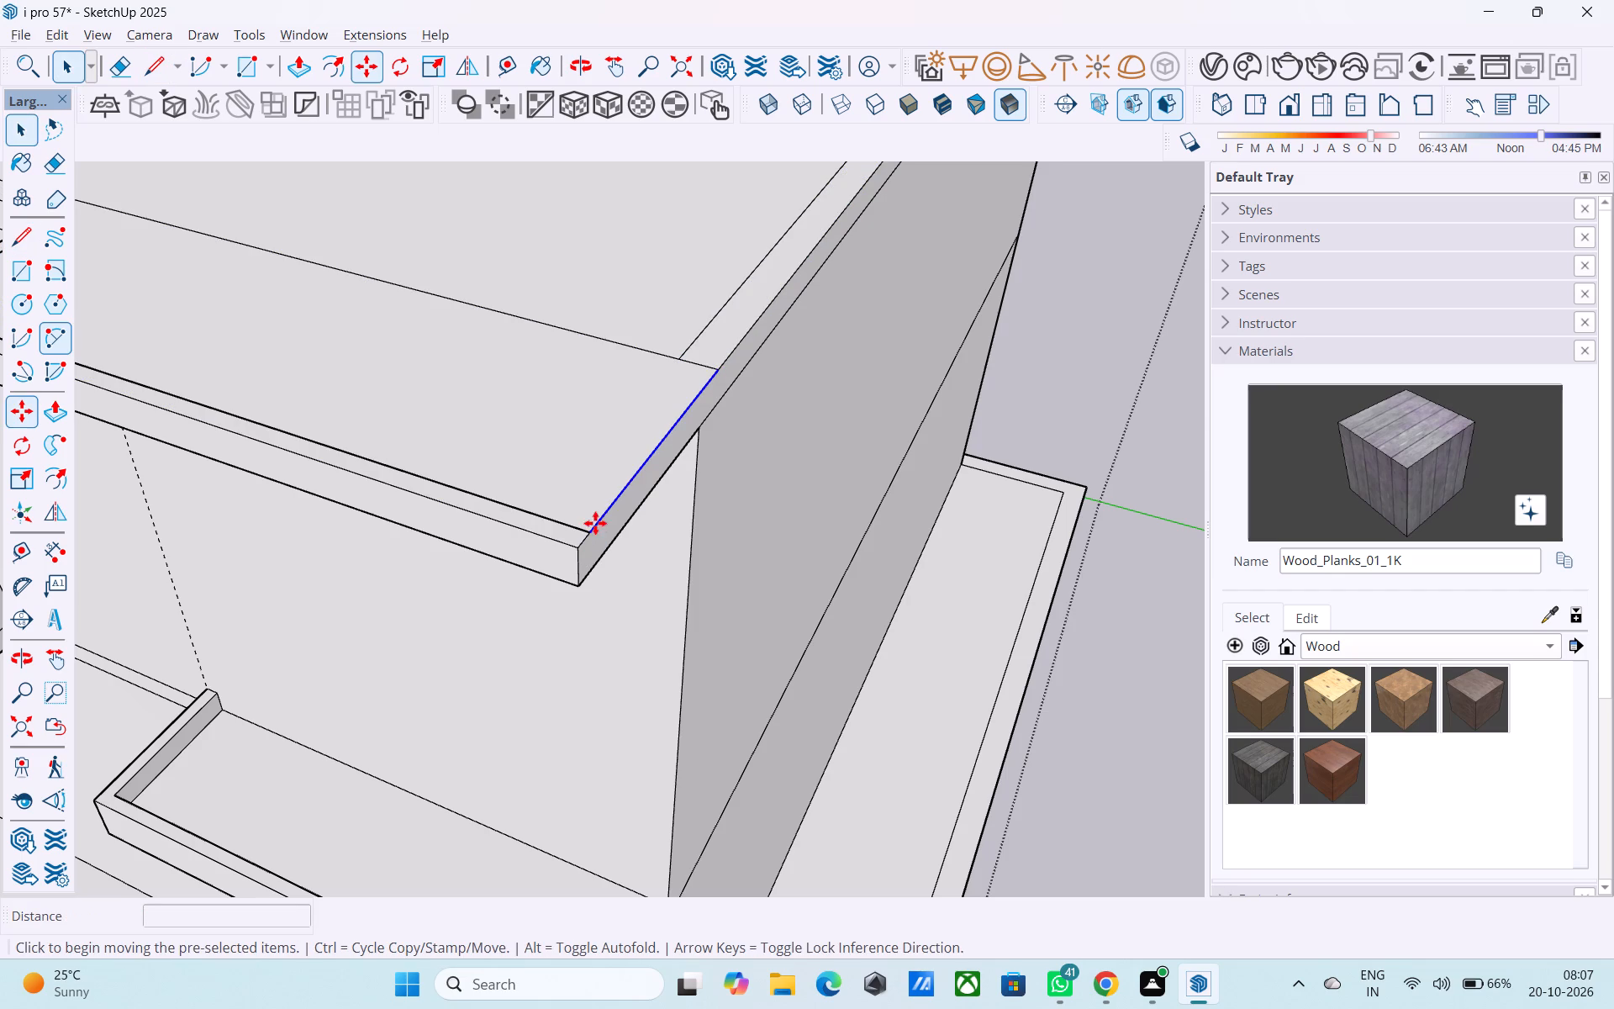
pyautogui.click(585, 536)
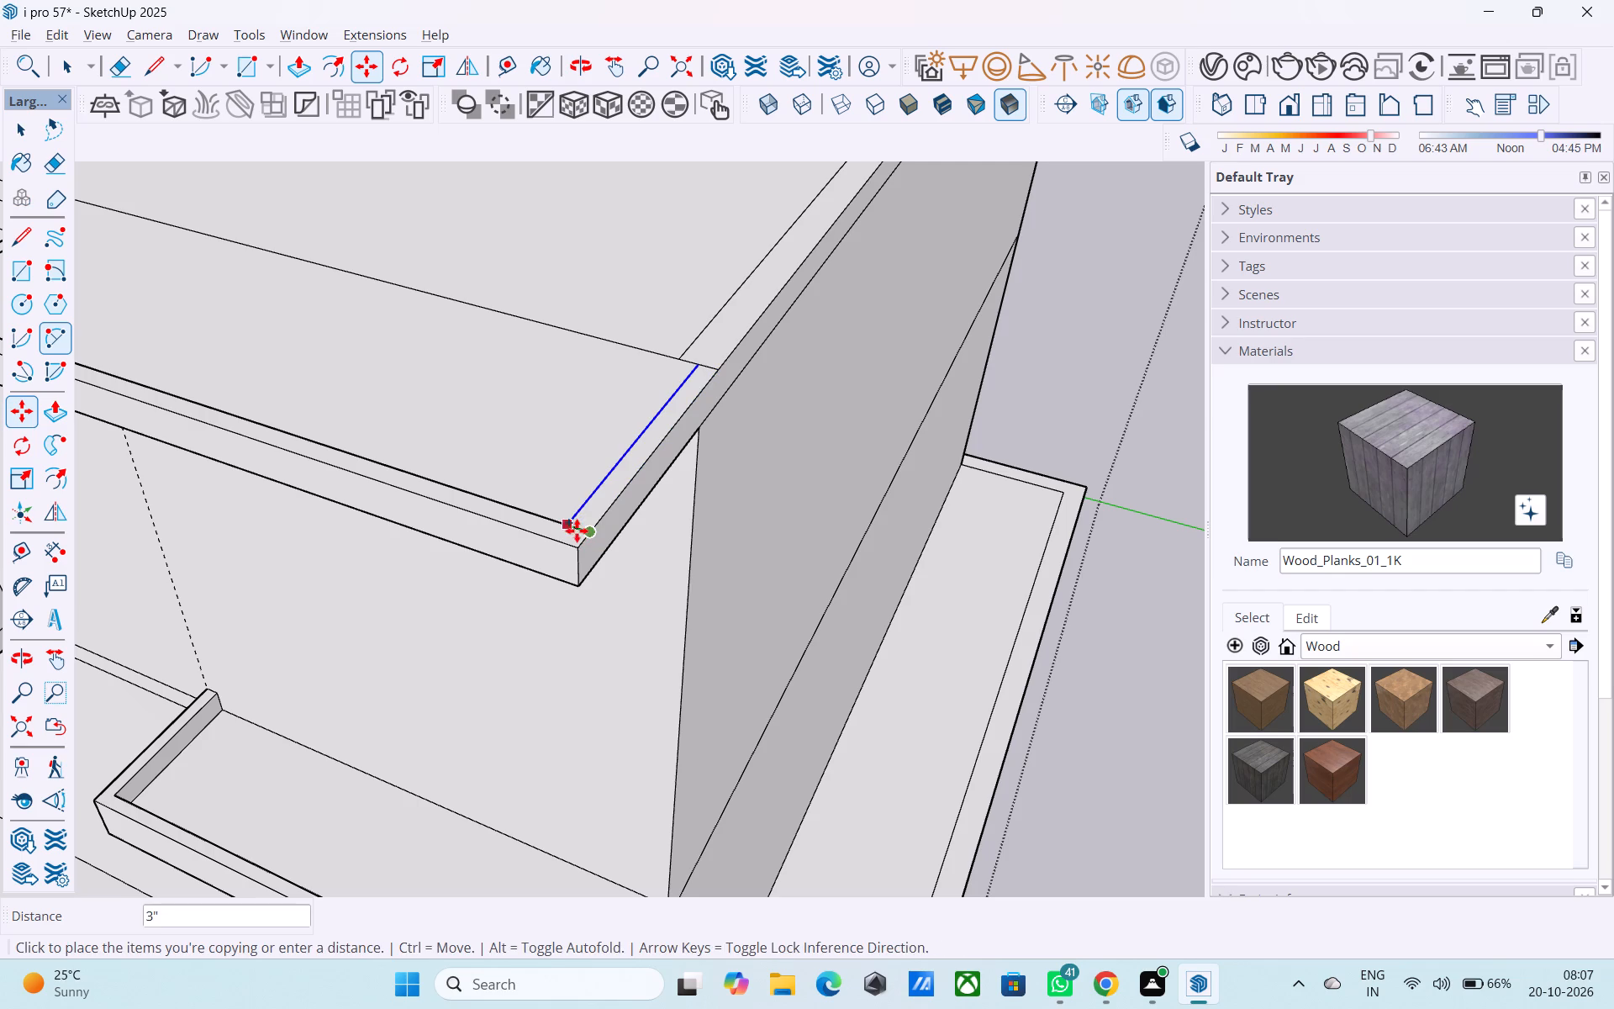
pyautogui.click(569, 526)
pyautogui.press('e')
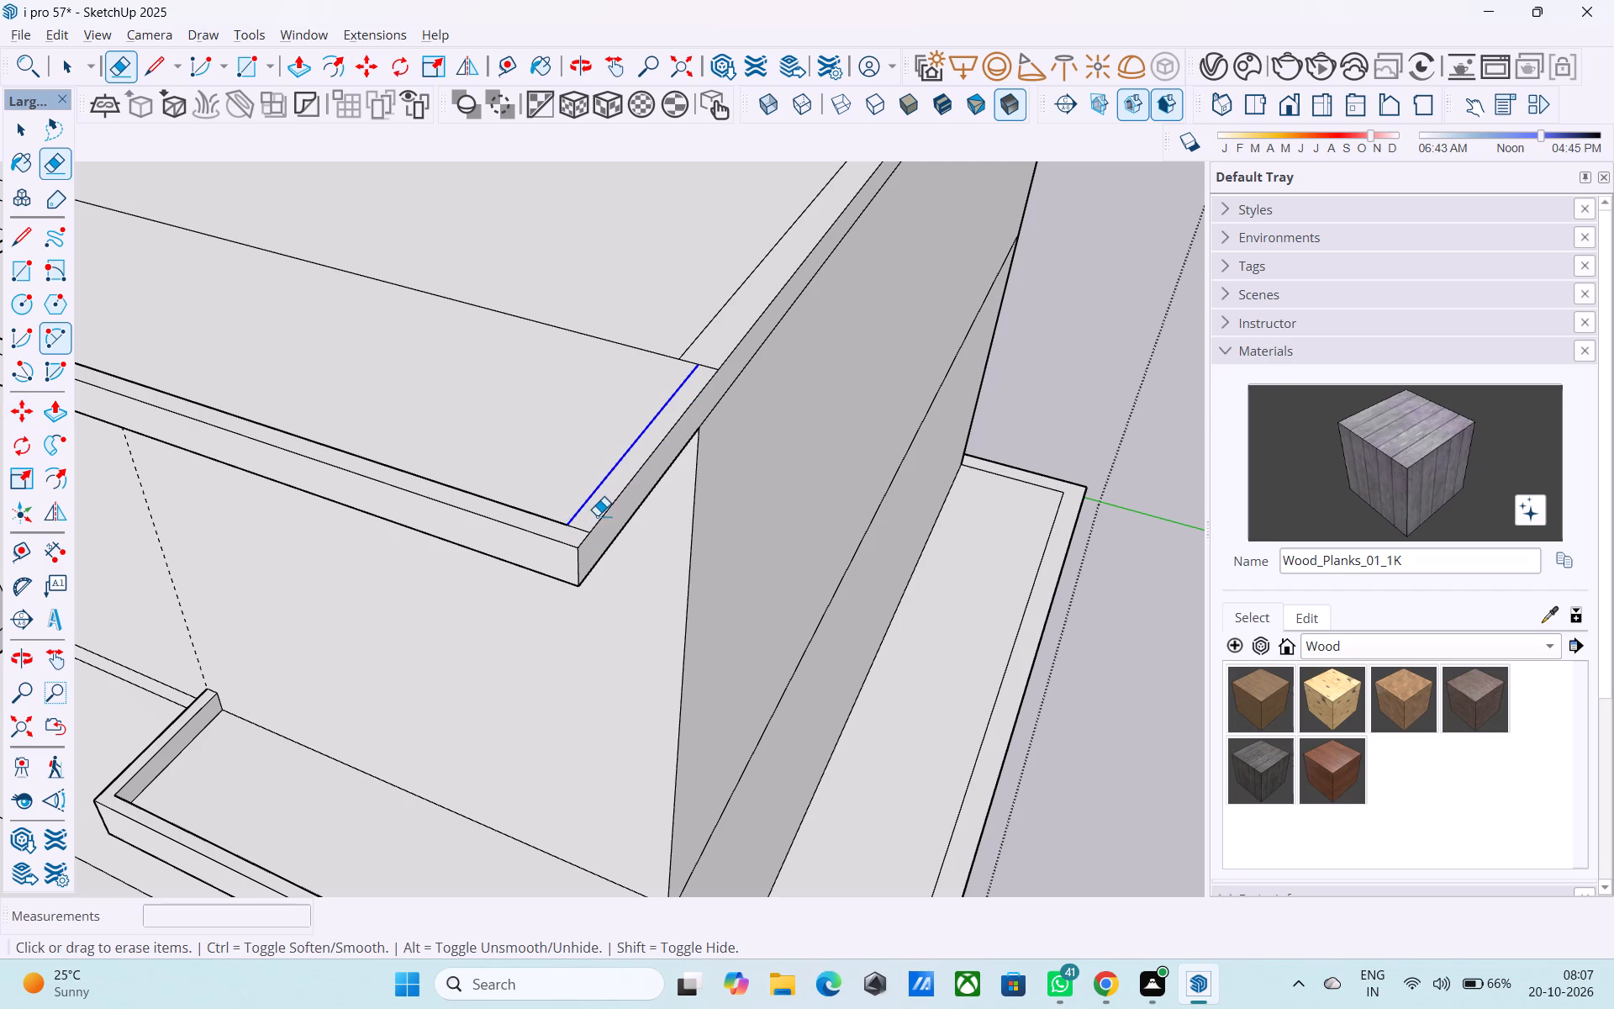
pyautogui.scroll(3, 590, 523)
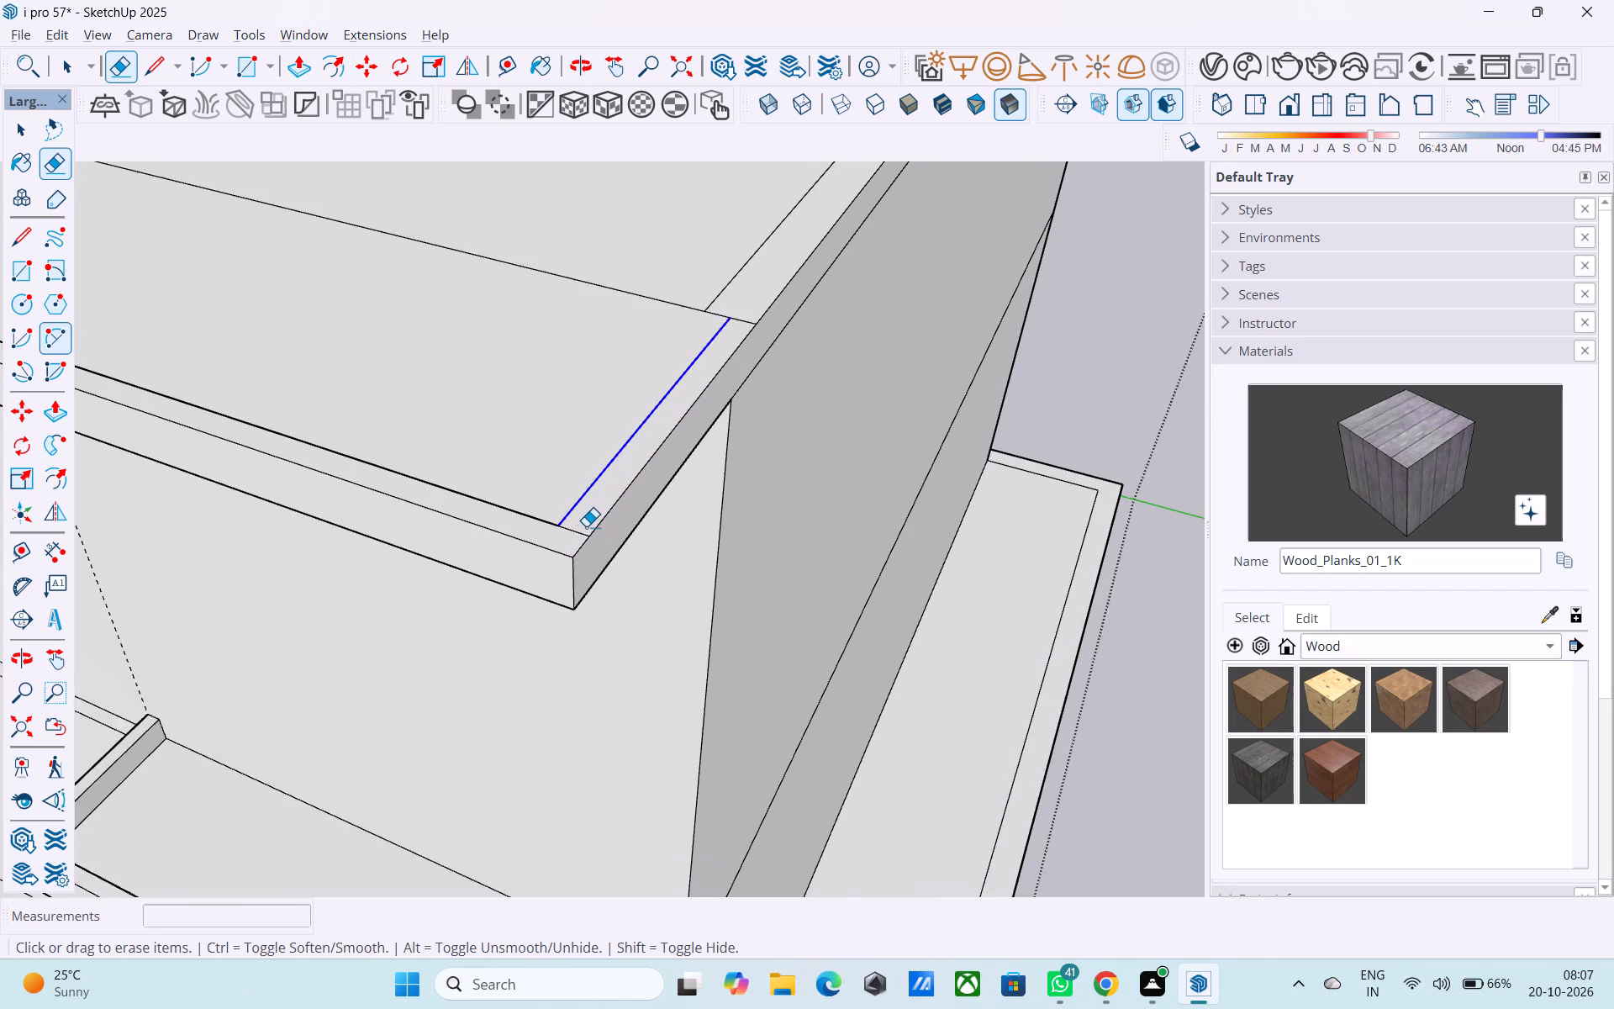
pyautogui.scroll(3, 586, 526)
pyautogui.click(581, 531)
pyautogui.click(580, 539)
# Draw a short line extending the inner side line beside the vertical guide to the roof's inner outline.
pyautogui.scroll(-9, 593, 515)
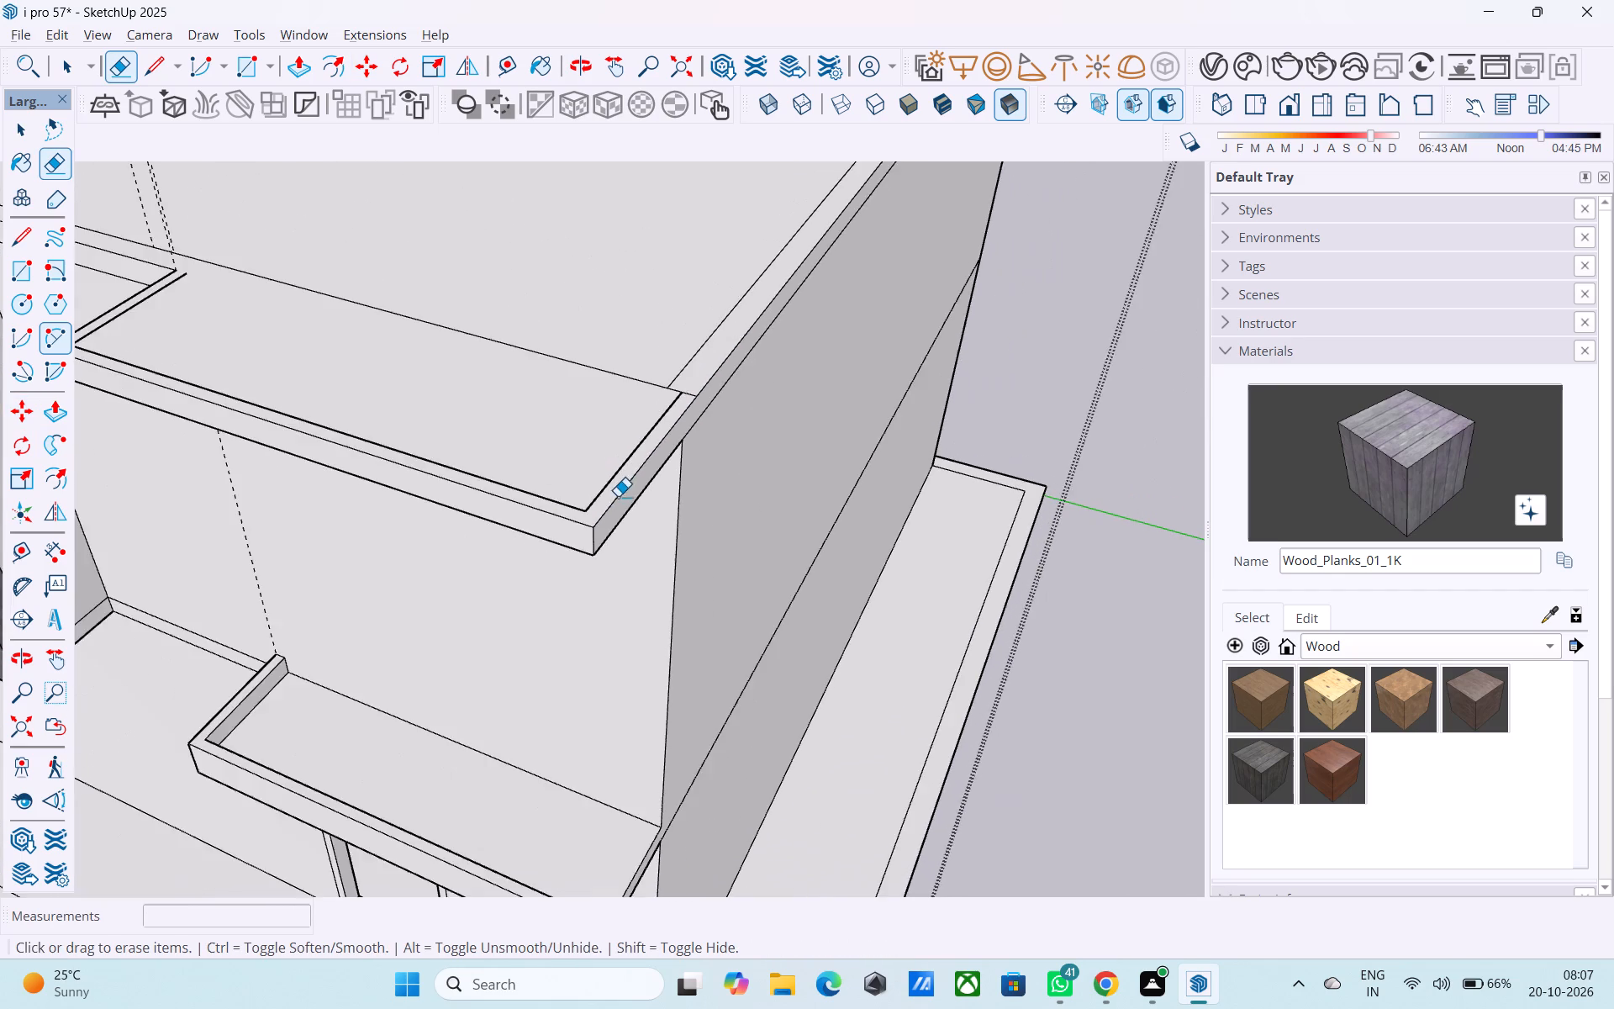
pyautogui.scroll(-6, 618, 496)
pyautogui.scroll(7, 335, 290)
pyautogui.scroll(-2, 525, 344)
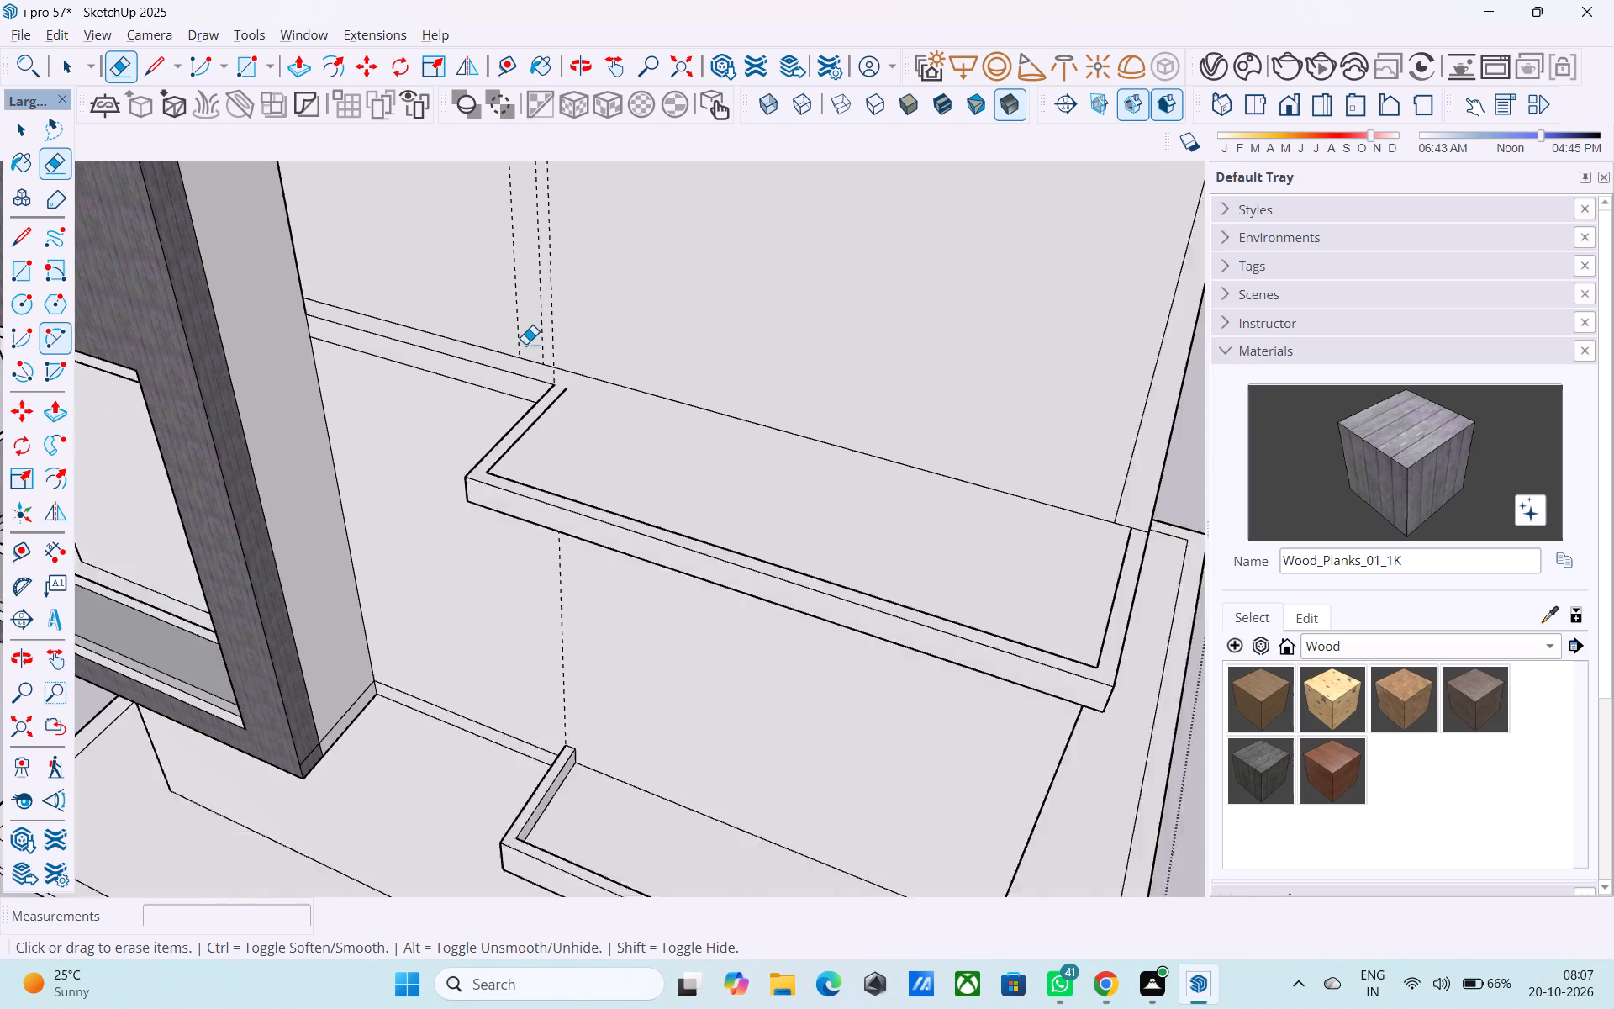
pyautogui.scroll(-2, 525, 344)
pyautogui.press('l')
pyautogui.scroll(2, 579, 385)
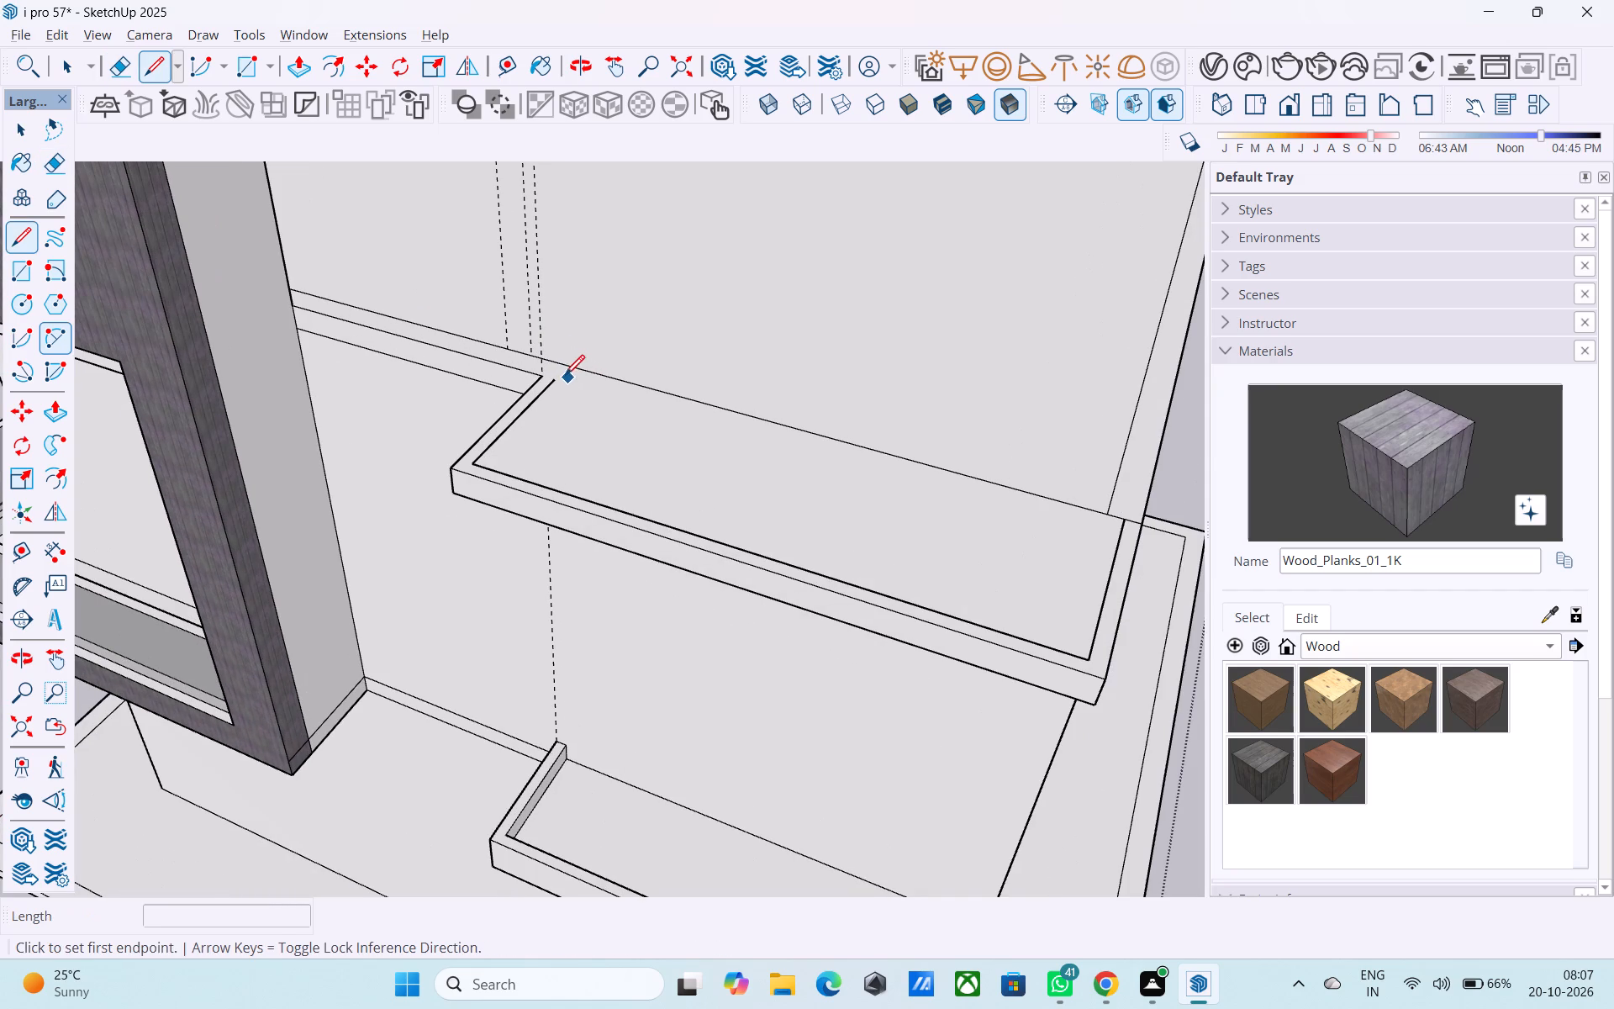
pyautogui.click(553, 383)
pyautogui.click(565, 370)
# Draw a 3" line across the roof overhang's border strip at the inner corner beside the guides, separating it from the roof strip.
pyautogui.scroll(-3, 537, 319)
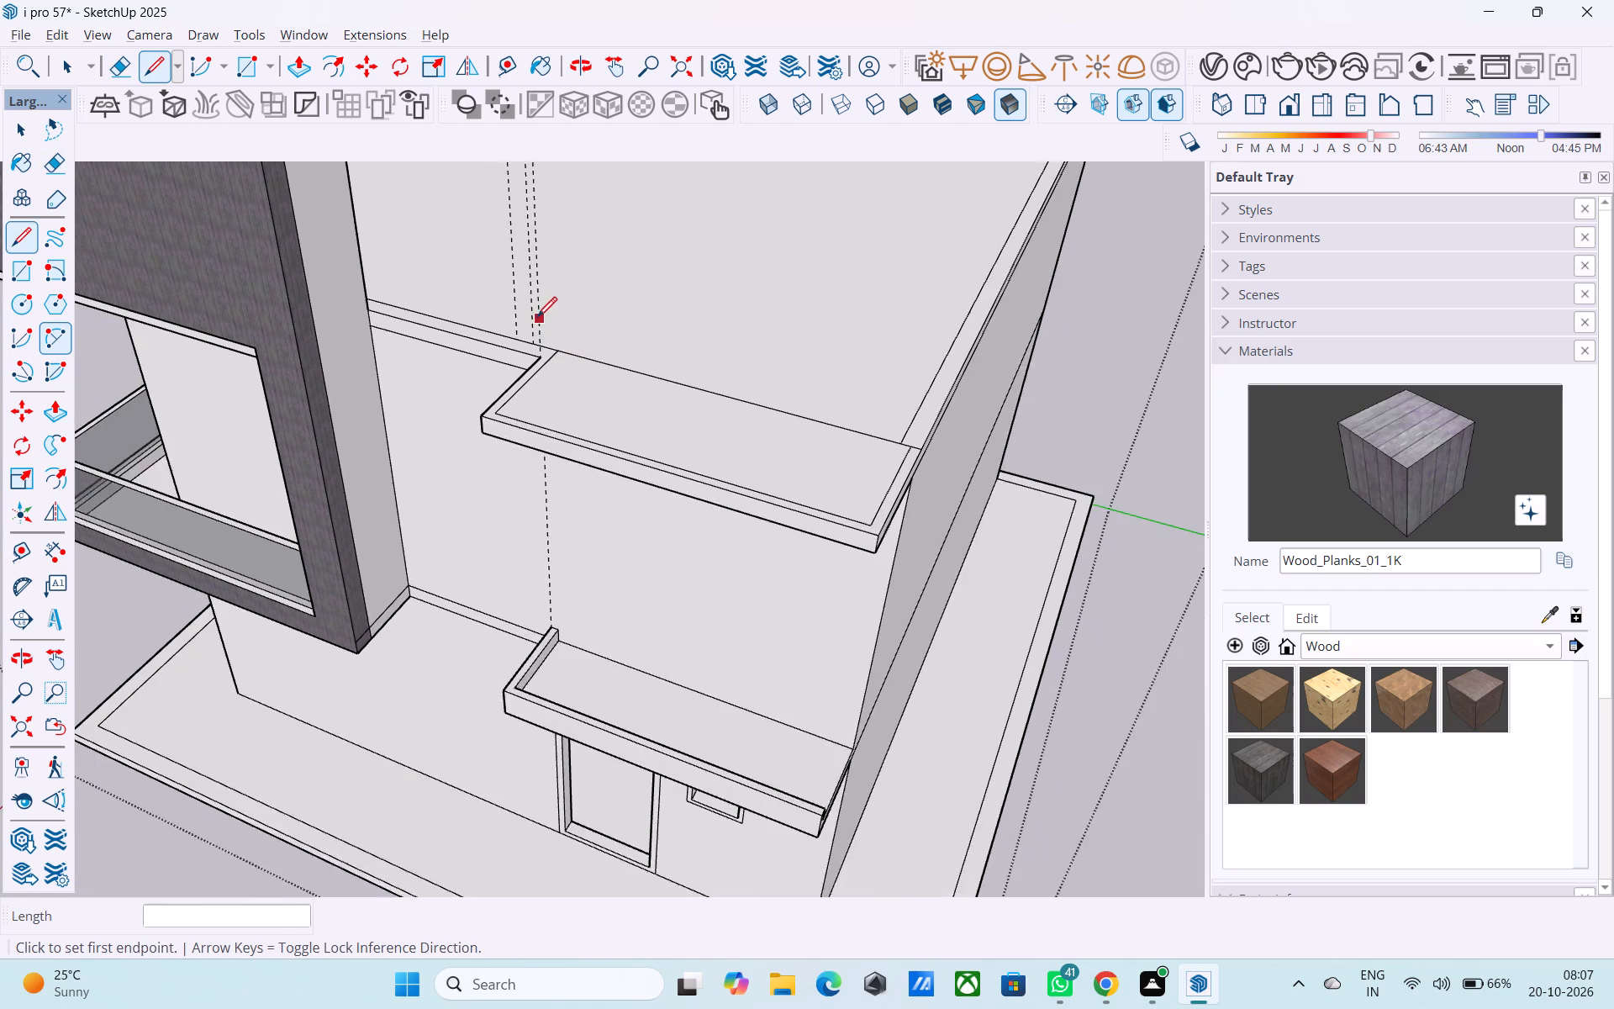
pyautogui.scroll(-2, 537, 319)
pyautogui.moveTo(881, 420); pyautogui.dragTo(877, 397, button='middle')
pyautogui.scroll(-6, 852, 382)
pyautogui.moveTo(834, 405); pyautogui.dragTo(817, 411, button='middle')
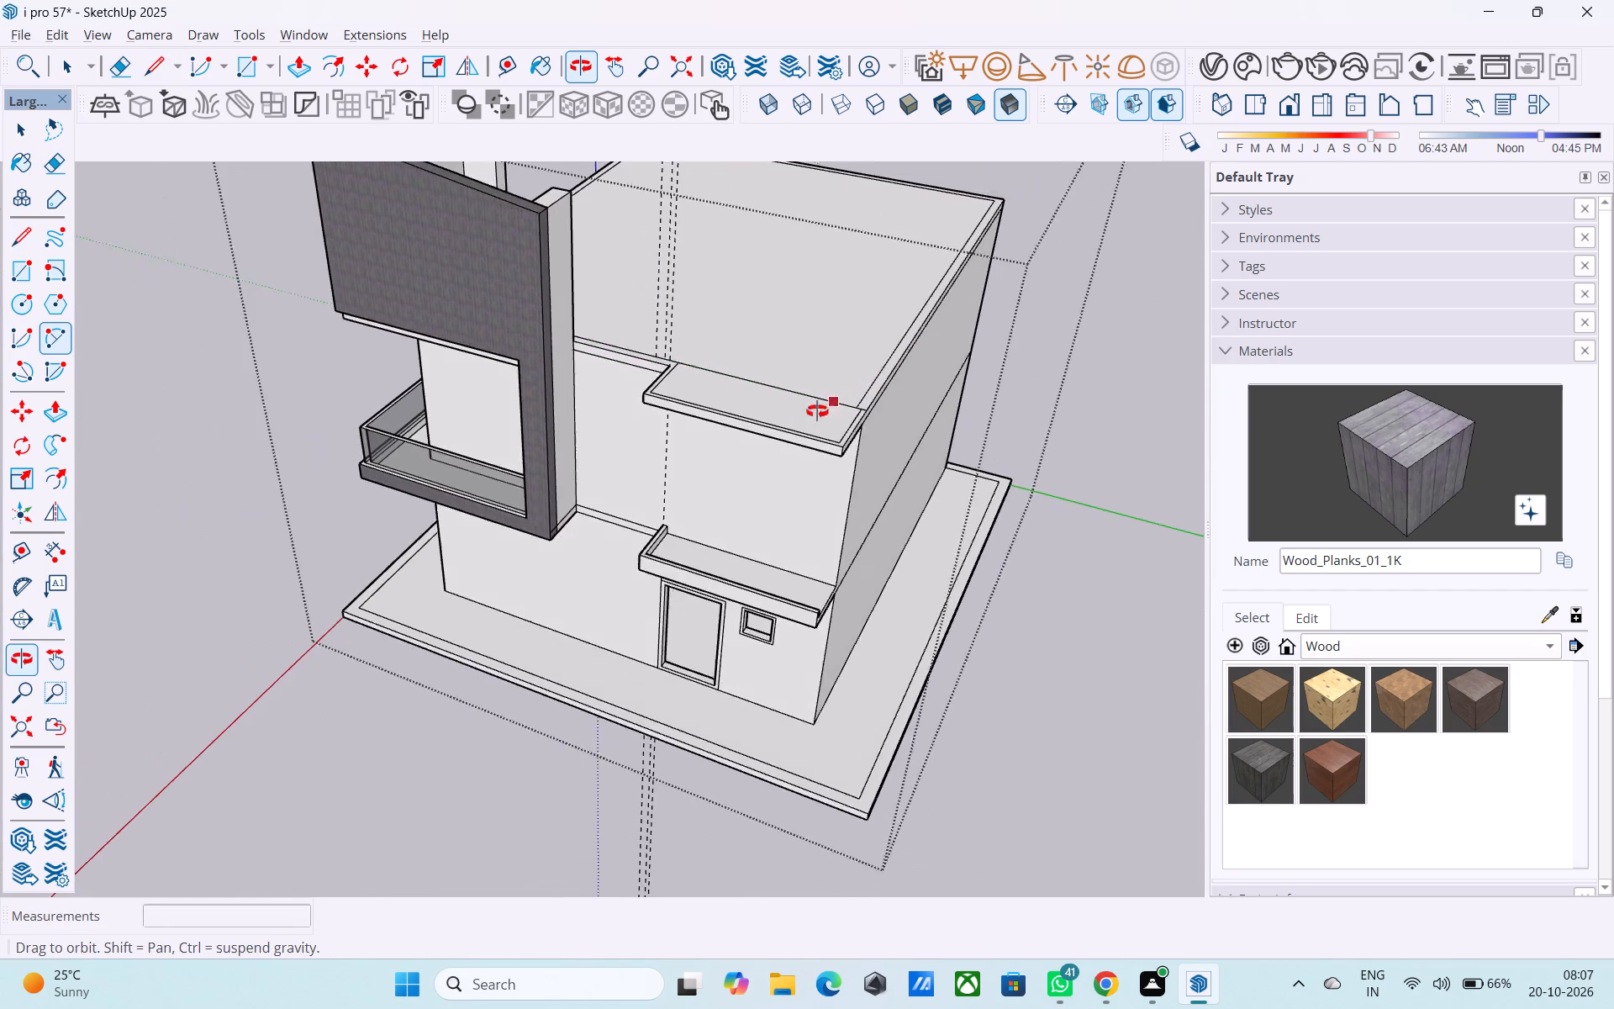
pyautogui.moveTo(817, 411); pyautogui.dragTo(551, 431, button='middle')
pyautogui.scroll(16, 551, 432)
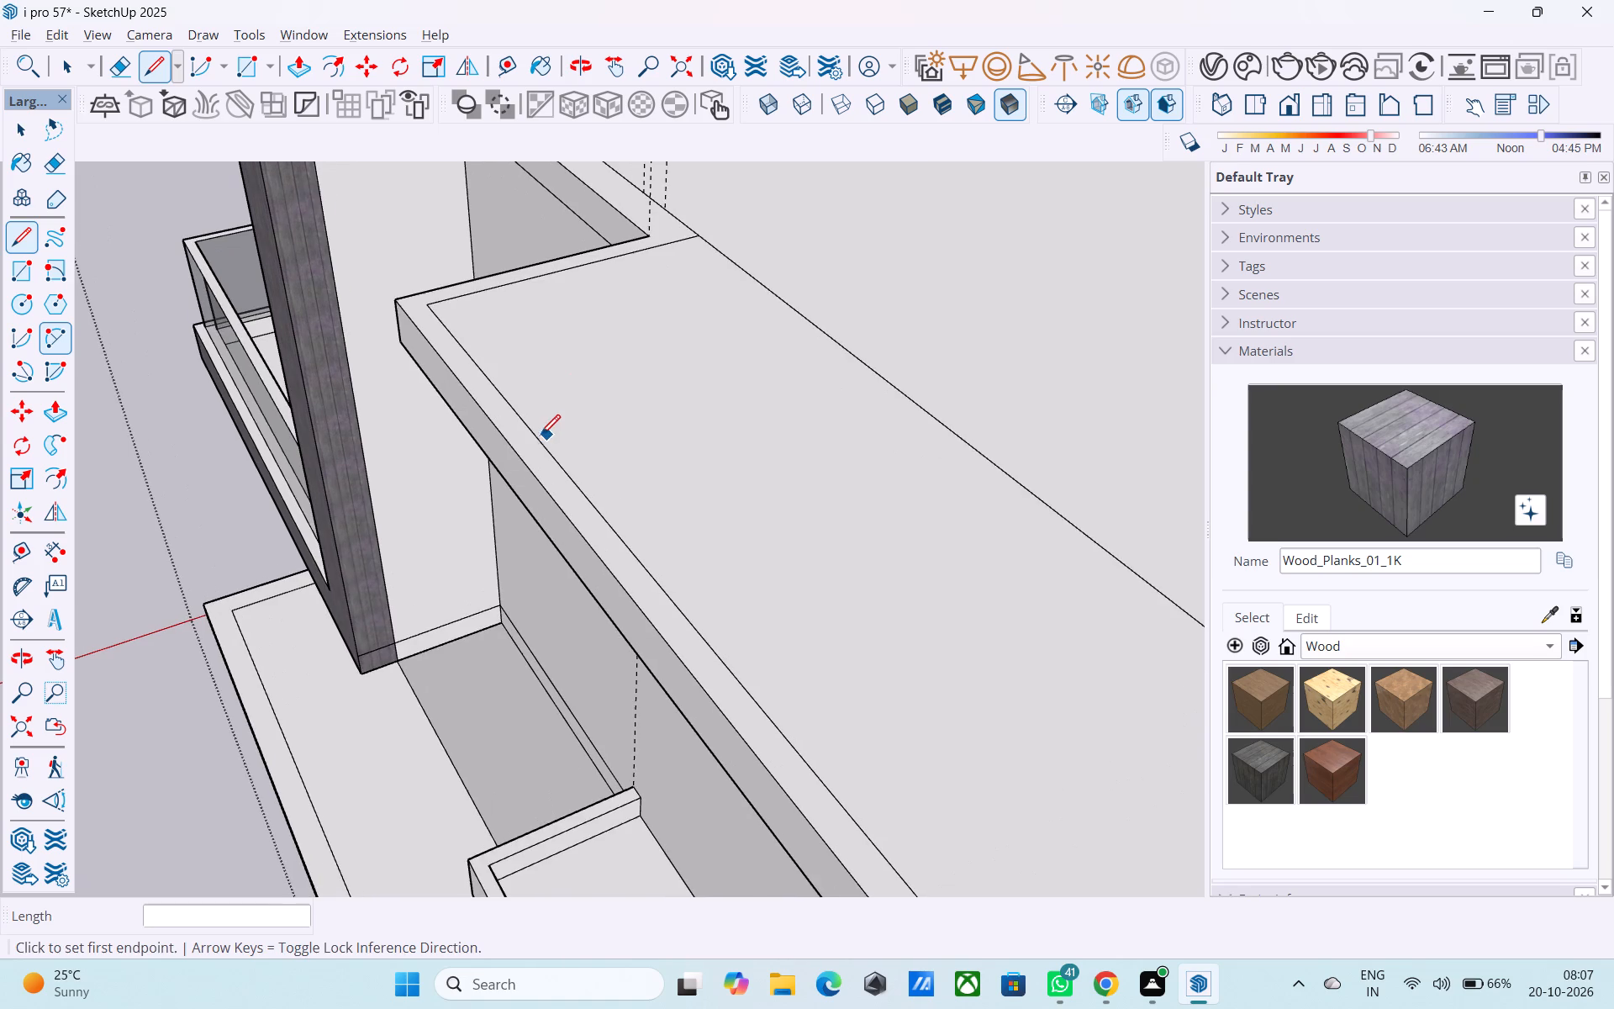
pyautogui.moveTo(524, 443); pyautogui.dragTo(474, 426, button='middle')
pyautogui.scroll(-6, 470, 405)
pyautogui.moveTo(498, 441); pyautogui.dragTo(494, 418, button='middle')
pyautogui.scroll(1, 515, 443)
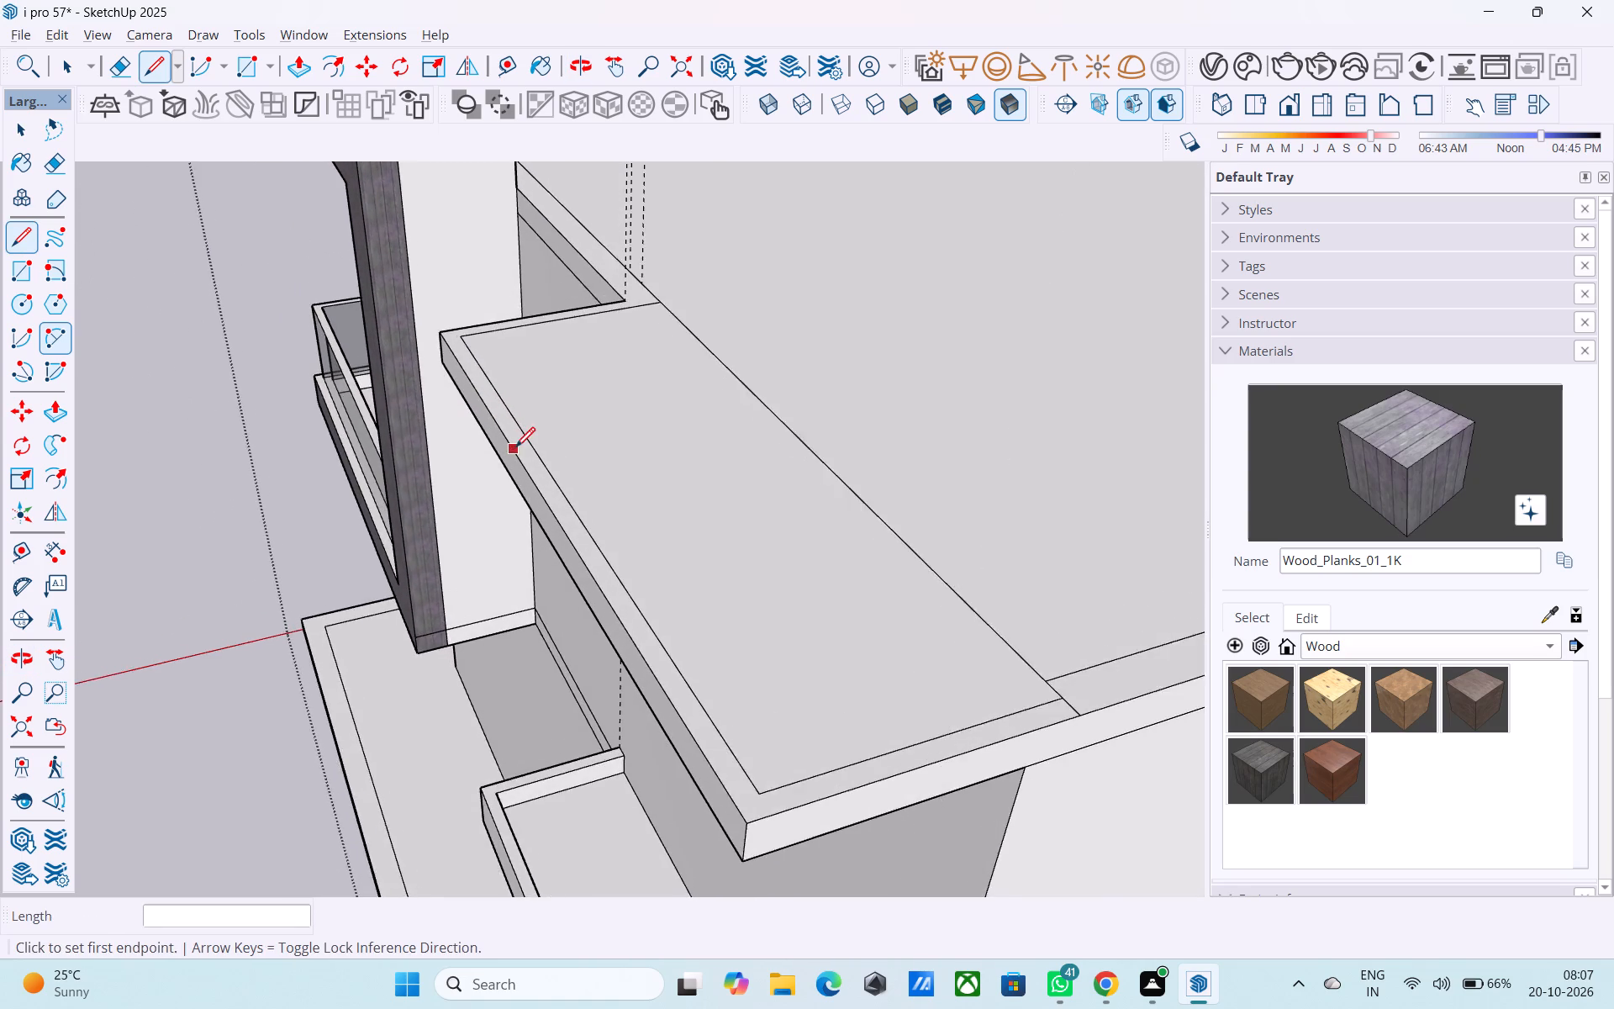
pyautogui.scroll(-3, 515, 448)
pyautogui.scroll(4, 523, 451)
pyautogui.press('space')
pyautogui.click(524, 453)
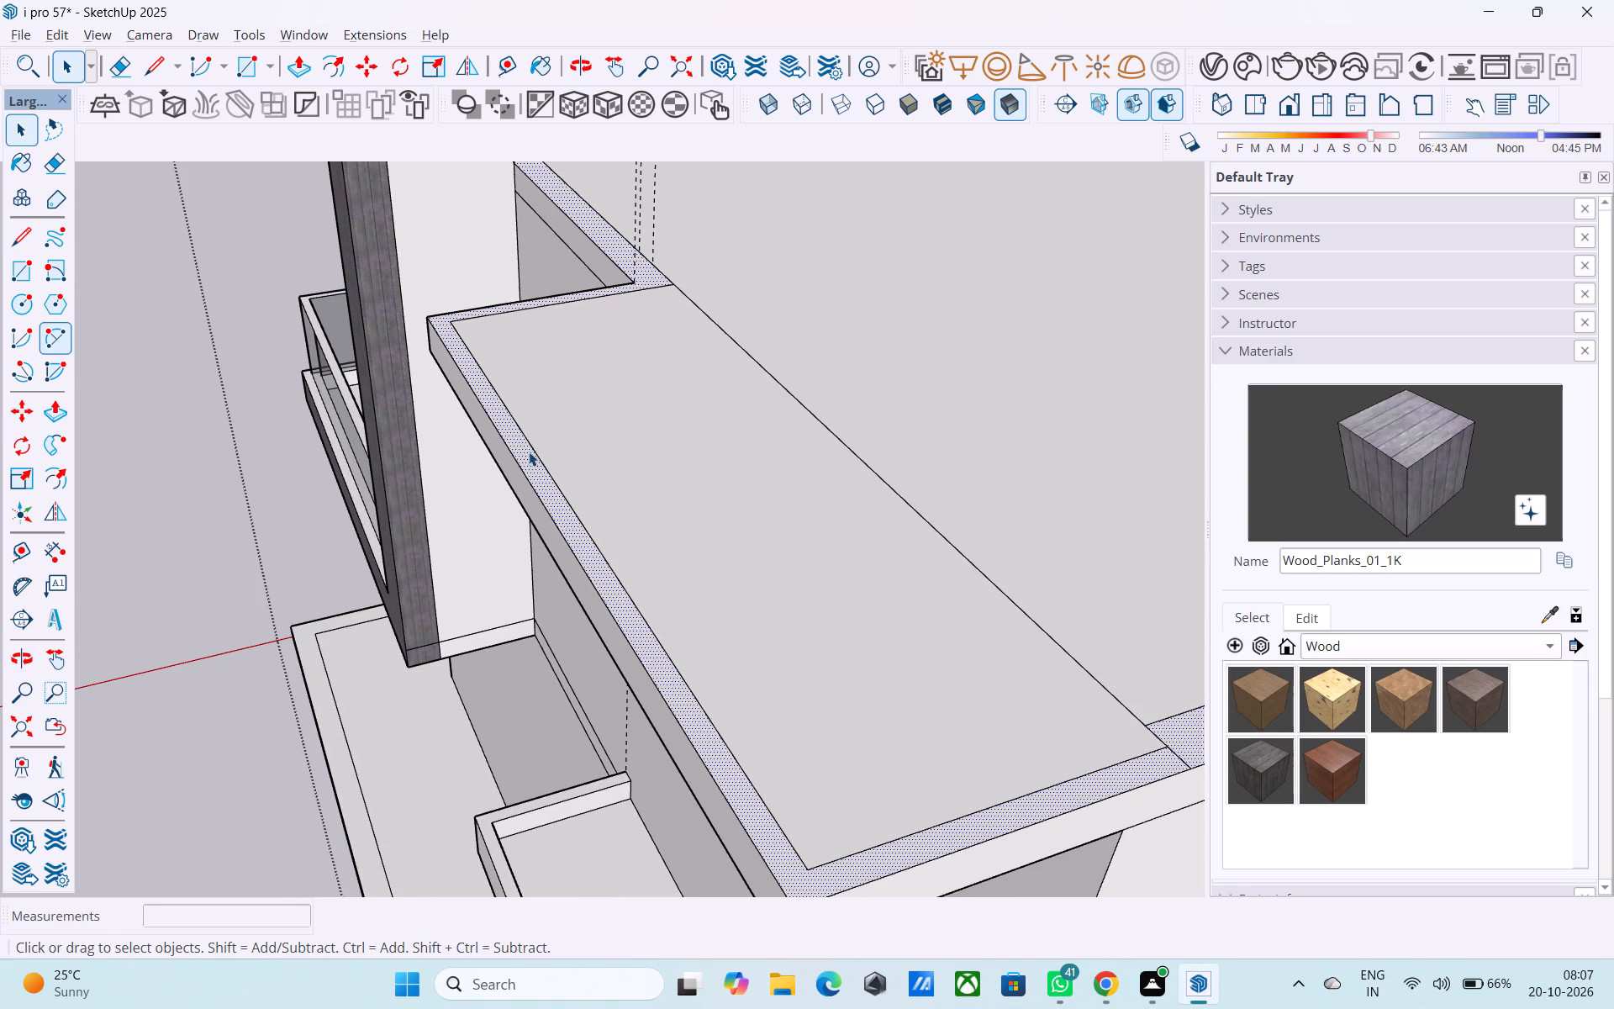
pyautogui.press('l')
pyautogui.scroll(3, 617, 277)
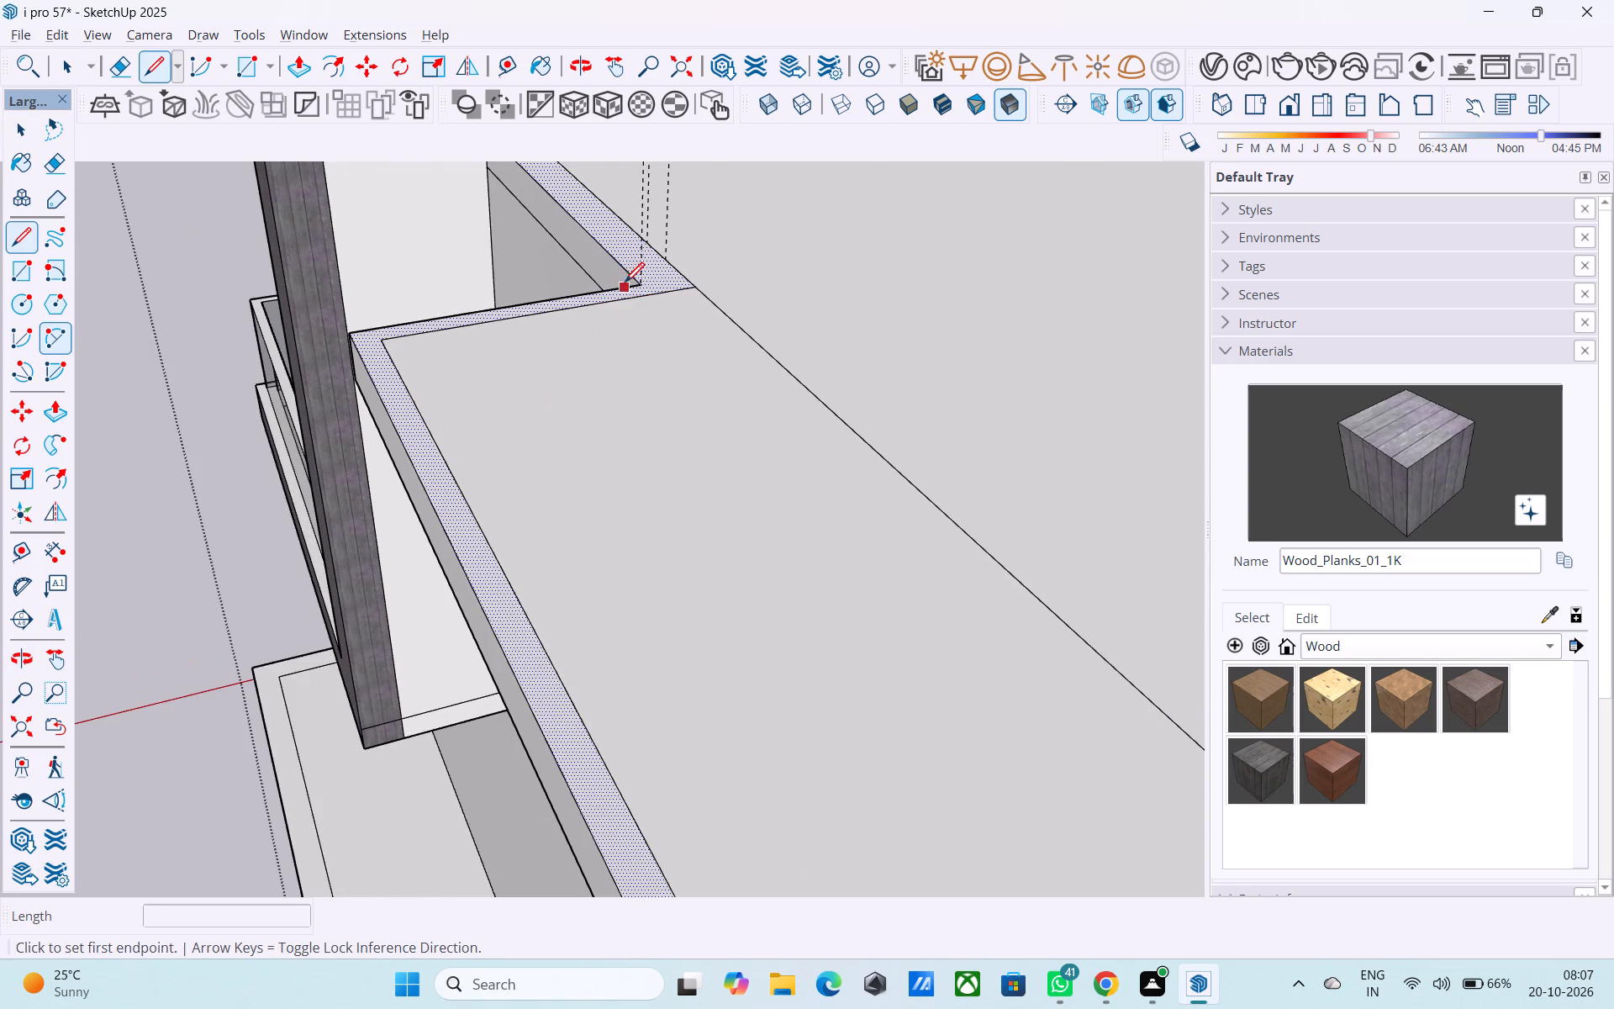
pyautogui.scroll(3, 625, 283)
pyautogui.click(639, 284)
pyautogui.click(658, 301)
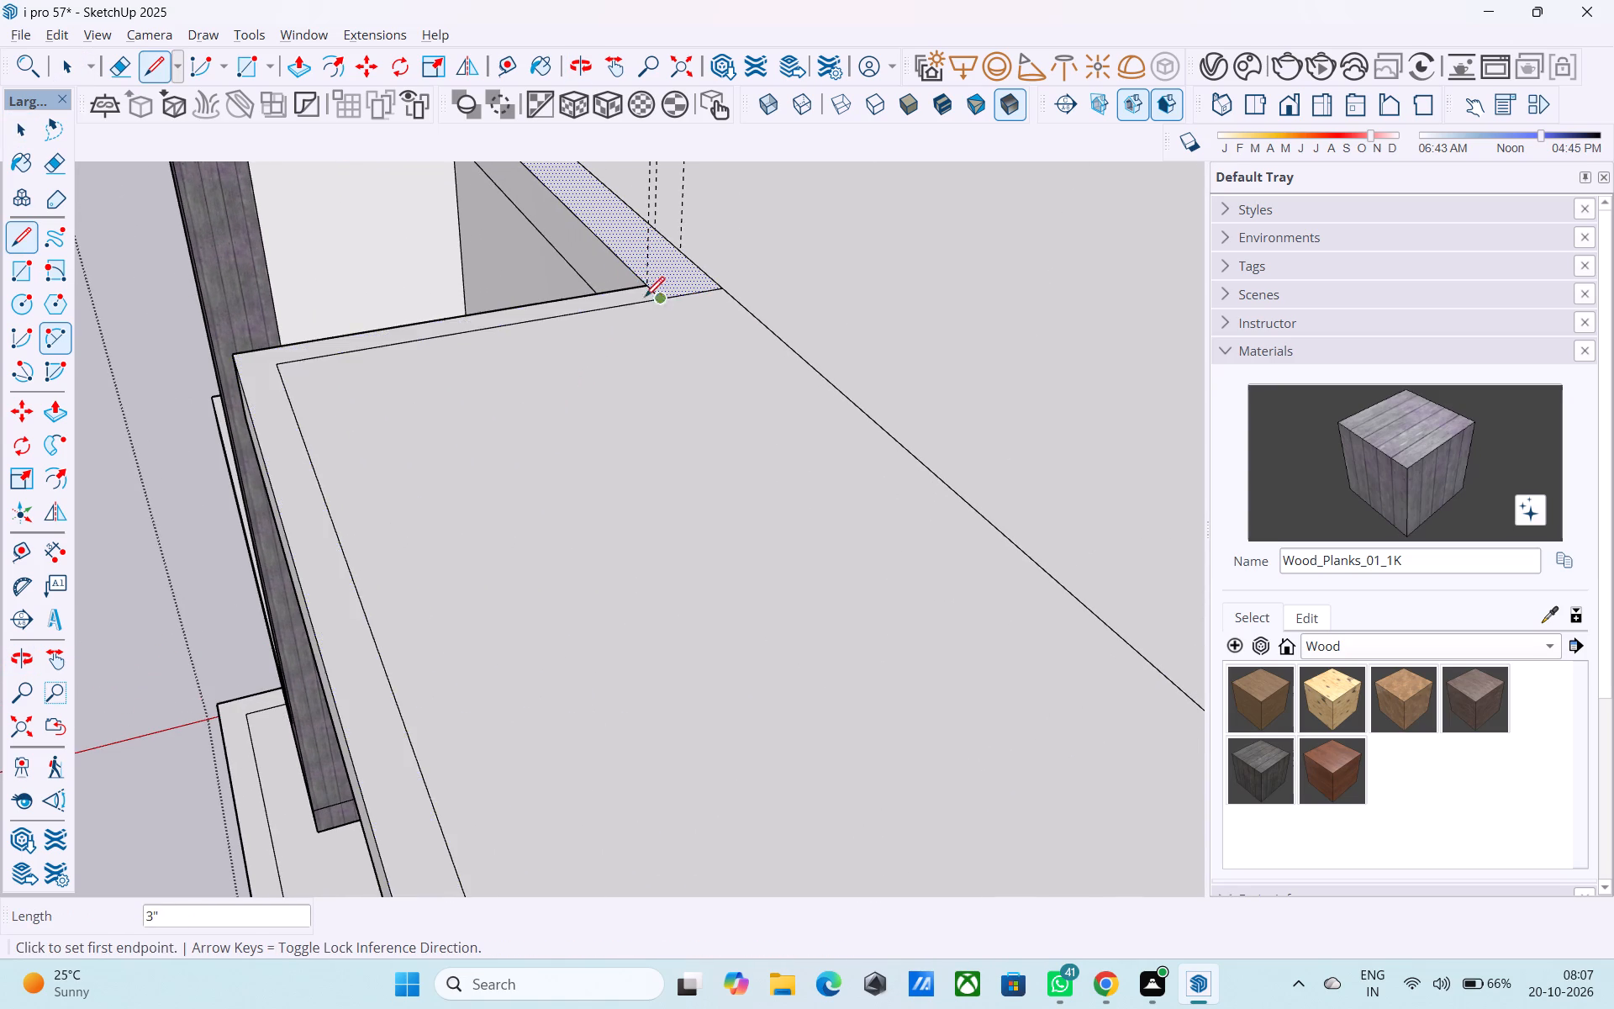
# Draw a 9' 9" line from the overhang's inner corner by the guides, parallel to the roof edge, to the outer side edge.
pyautogui.scroll(-8, 562, 249)
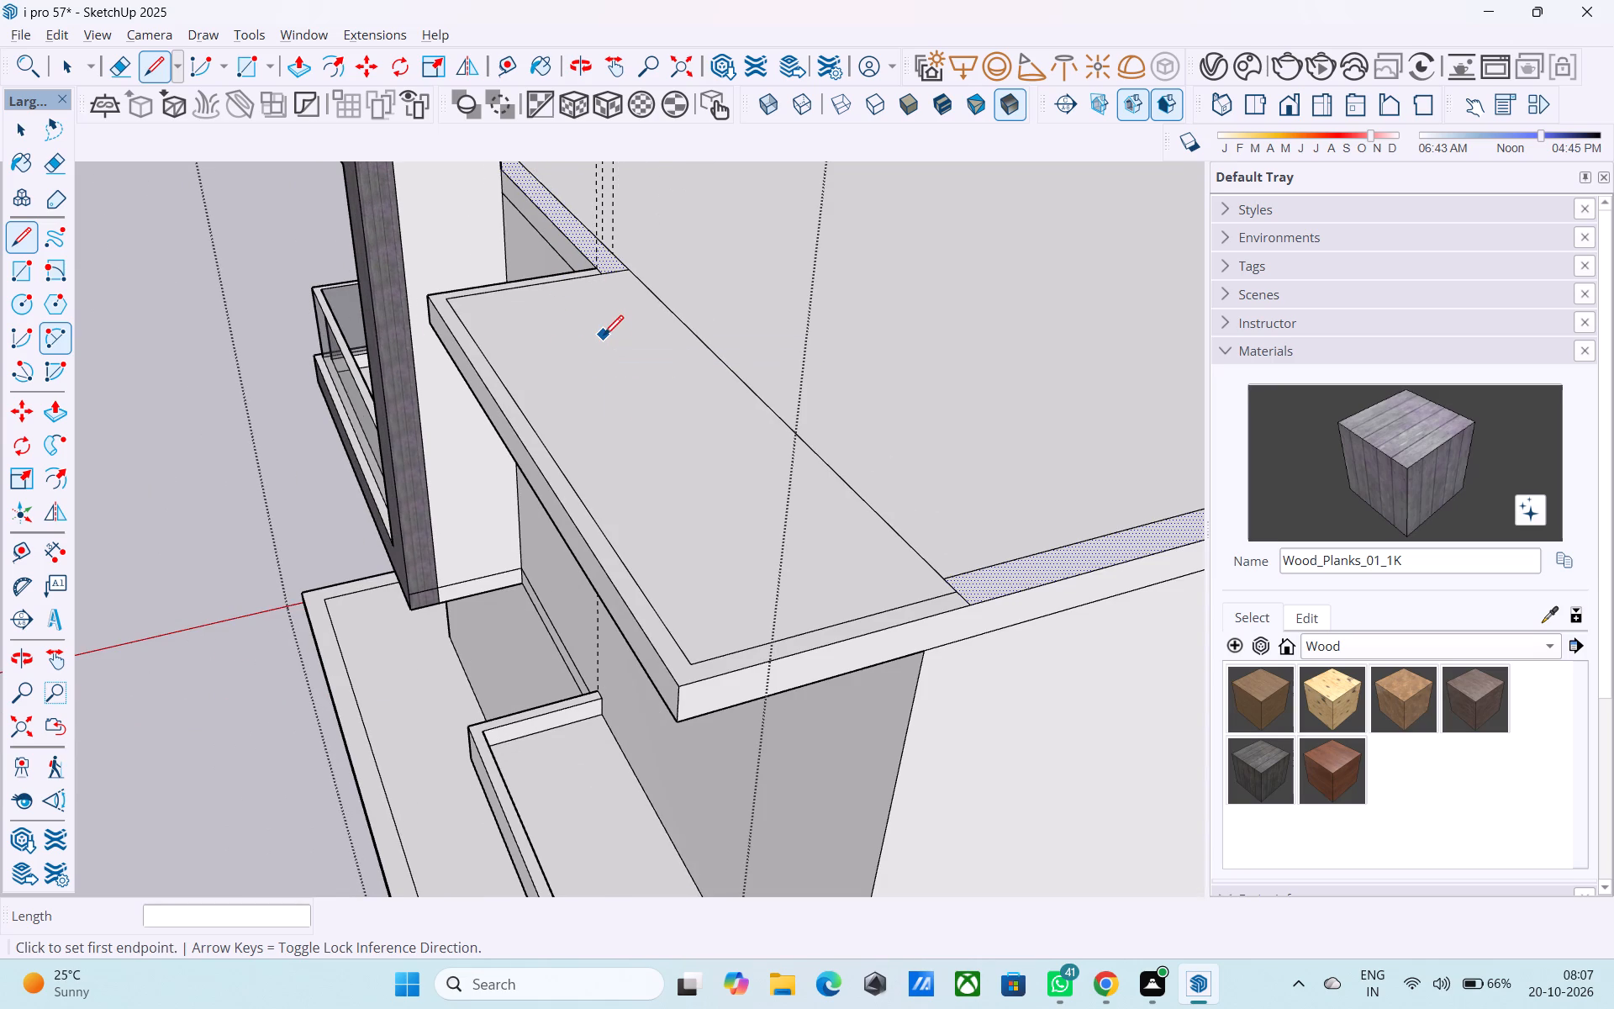
pyautogui.press('space')
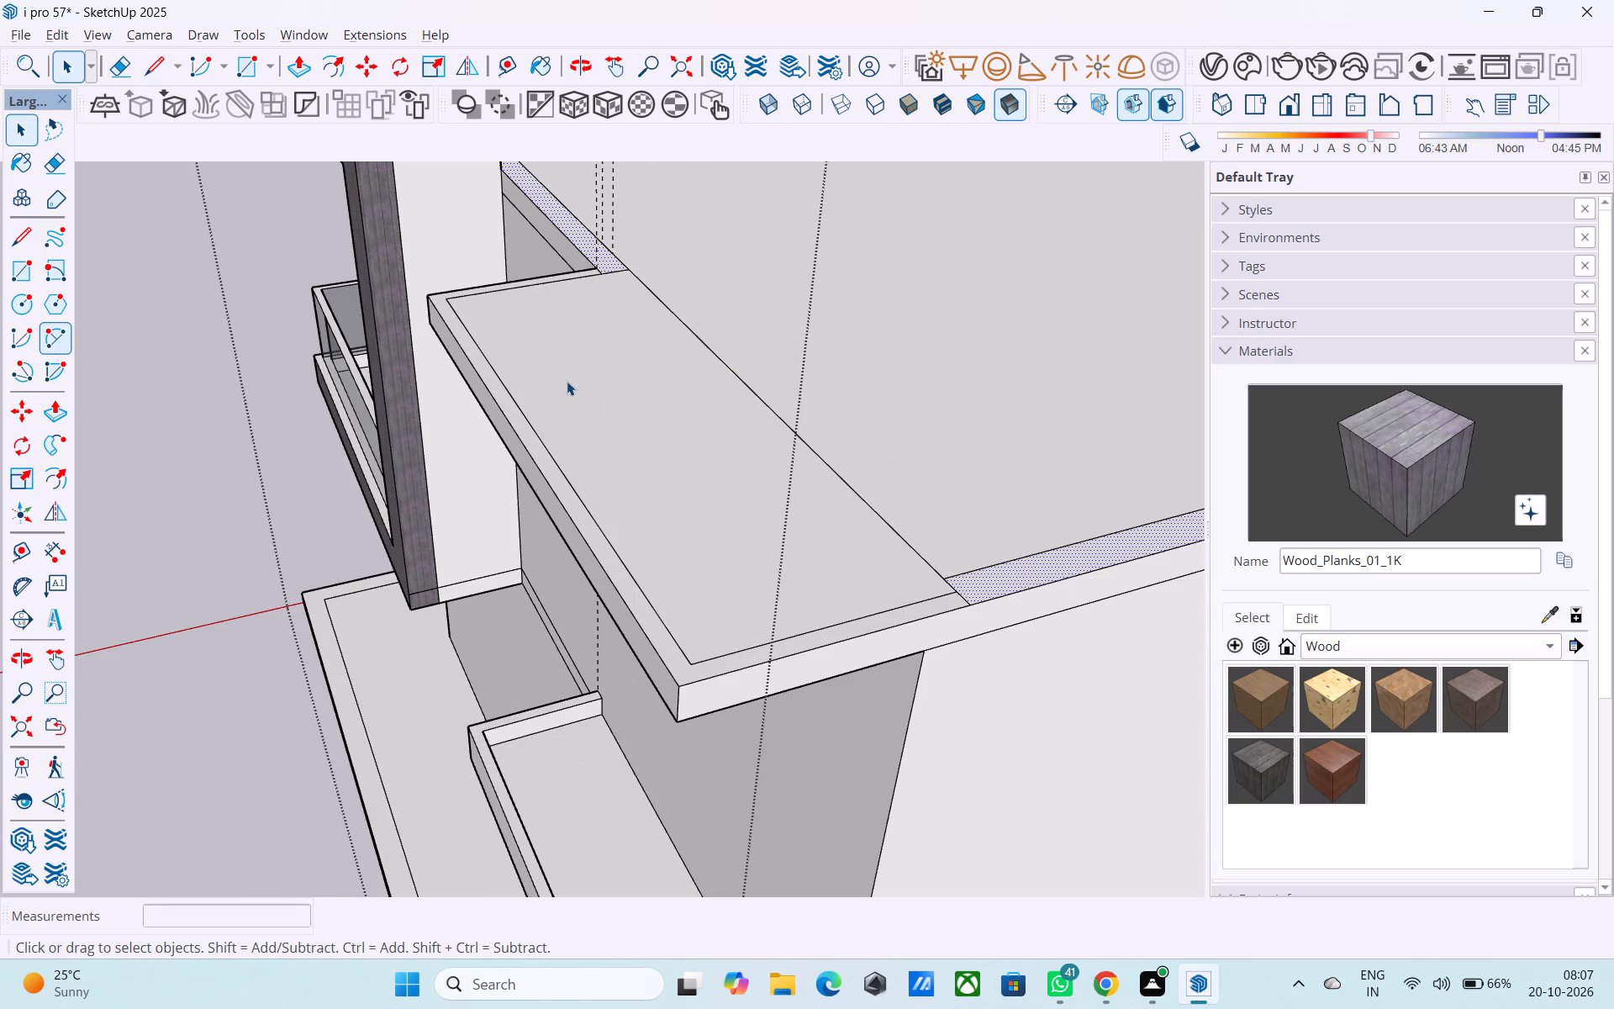
pyautogui.press('l')
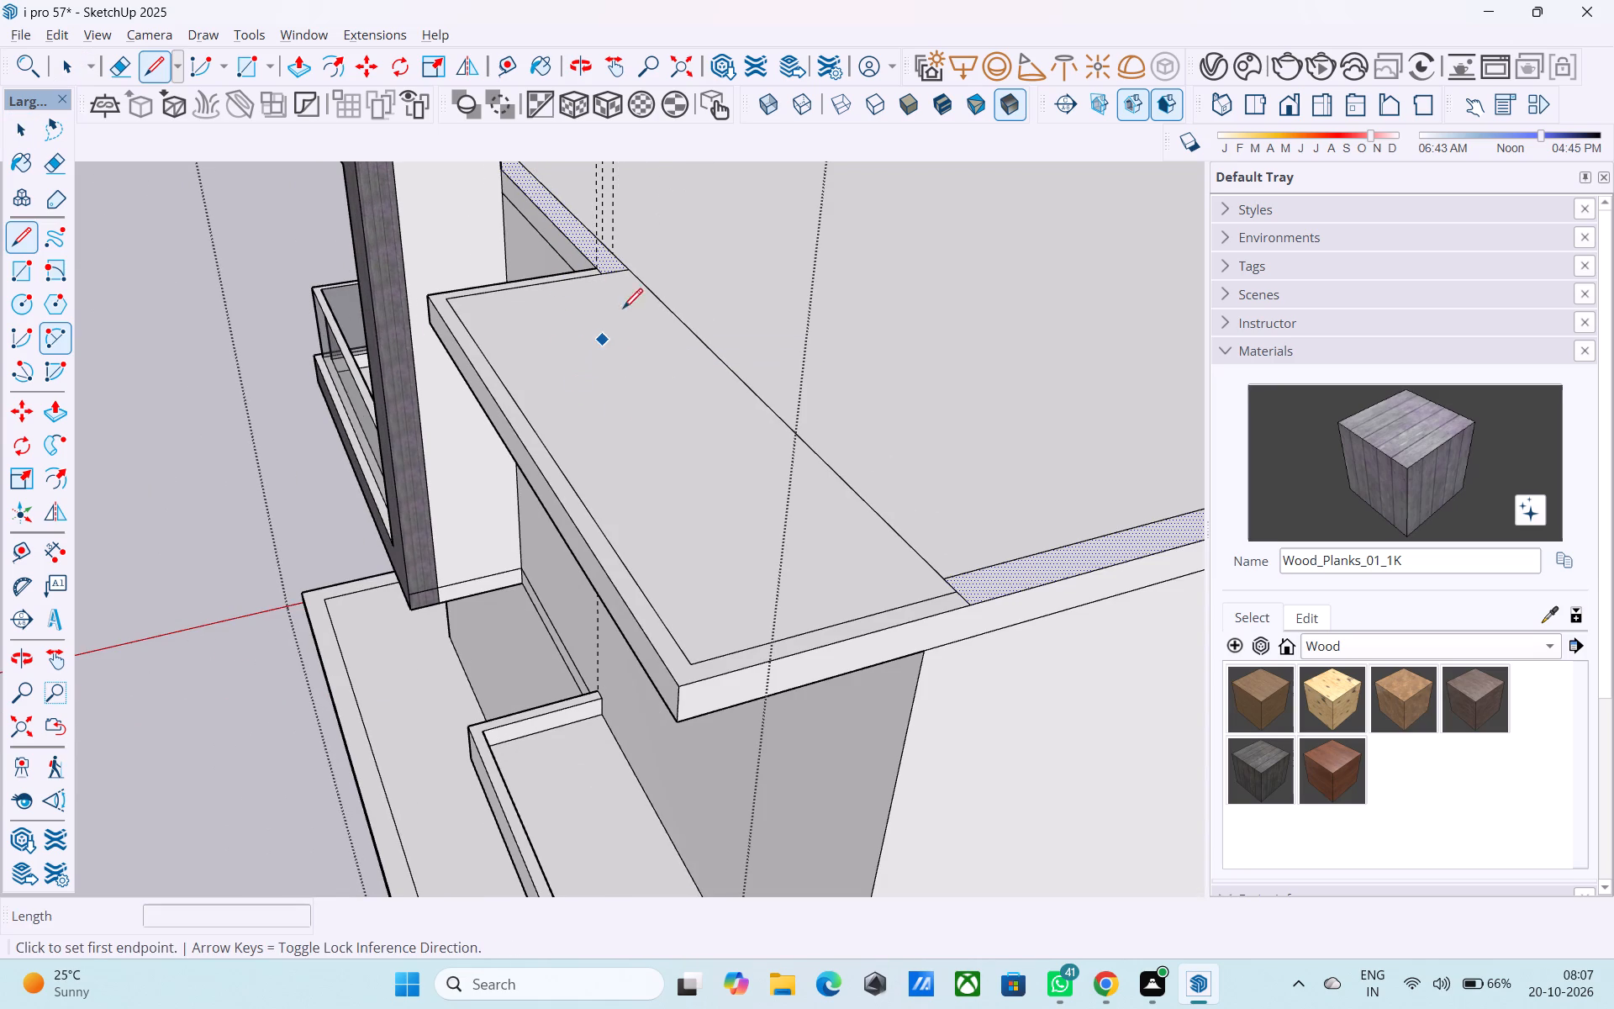
pyautogui.click(602, 272)
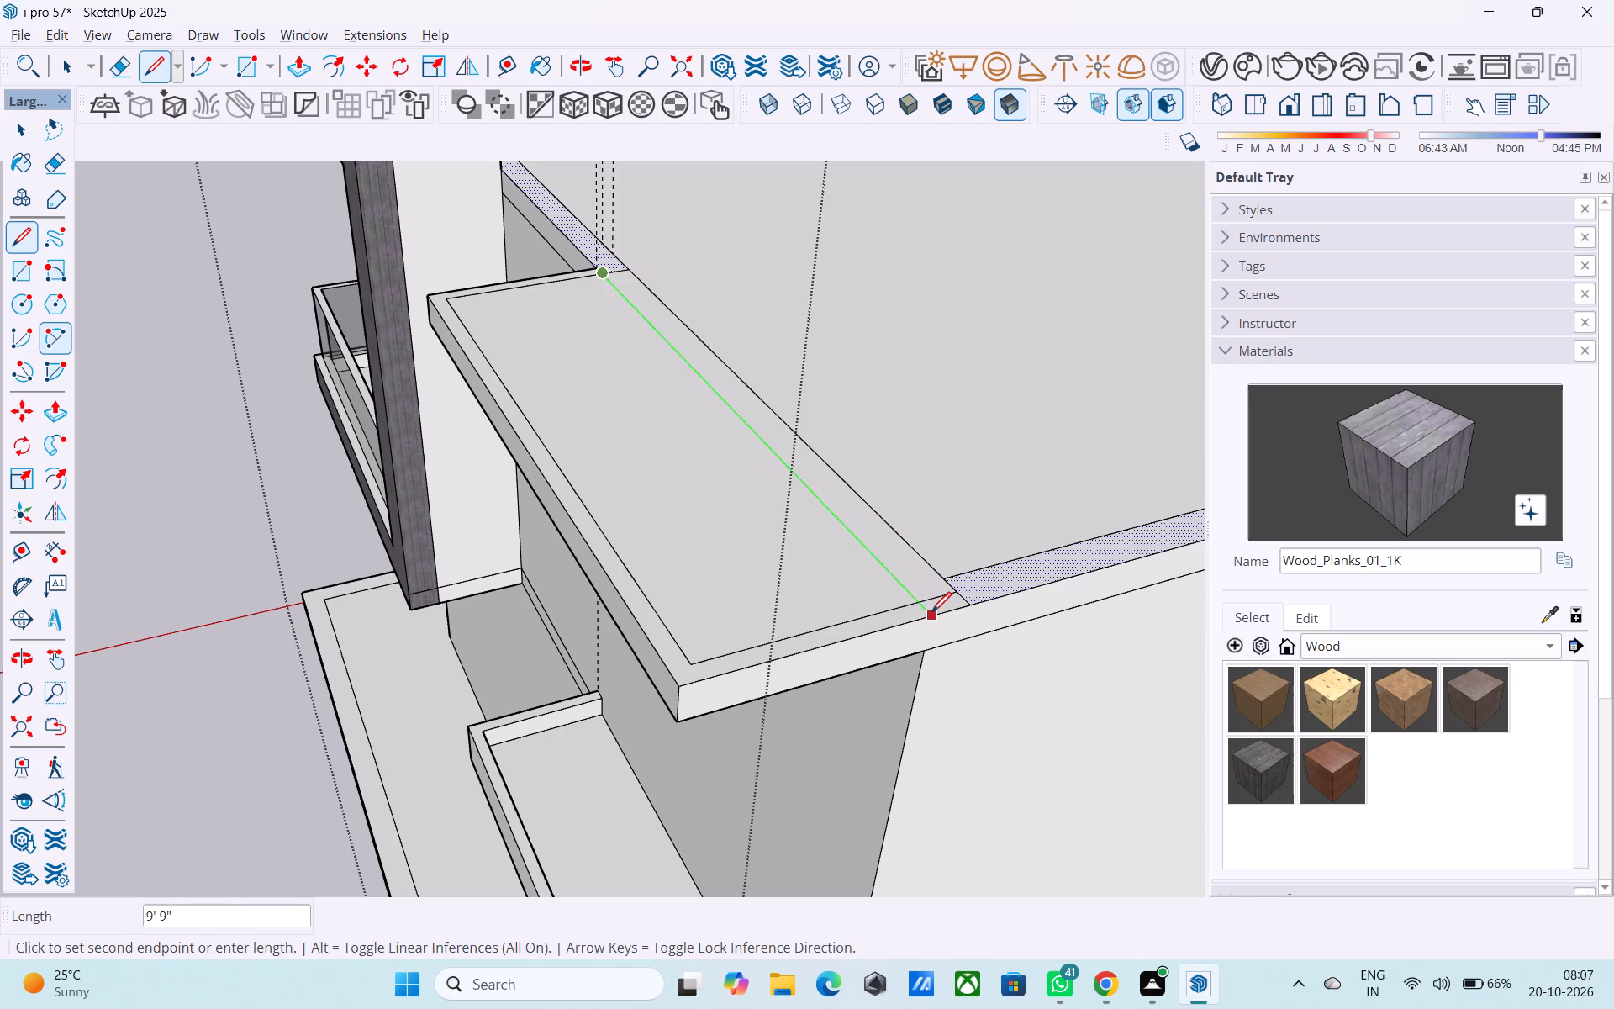
pyautogui.click(931, 614)
pyautogui.press('space')
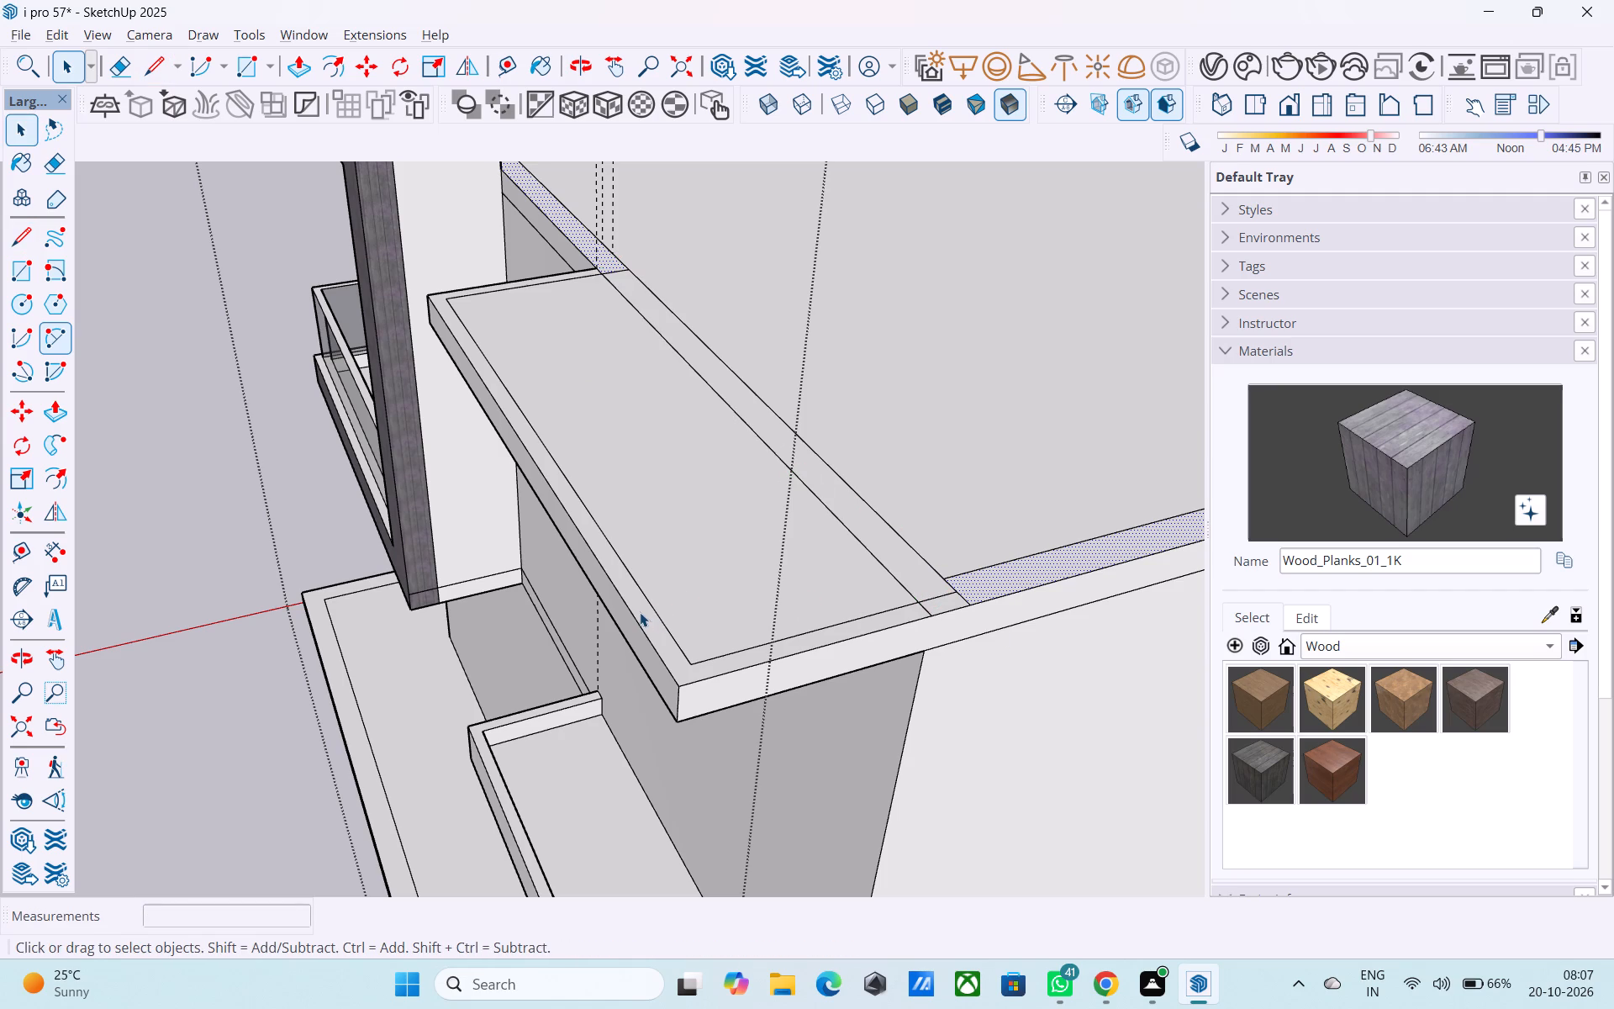
# Push/Pull the overhang's three-sided border strip up 3".
pyautogui.click(640, 612)
pyautogui.press('p')
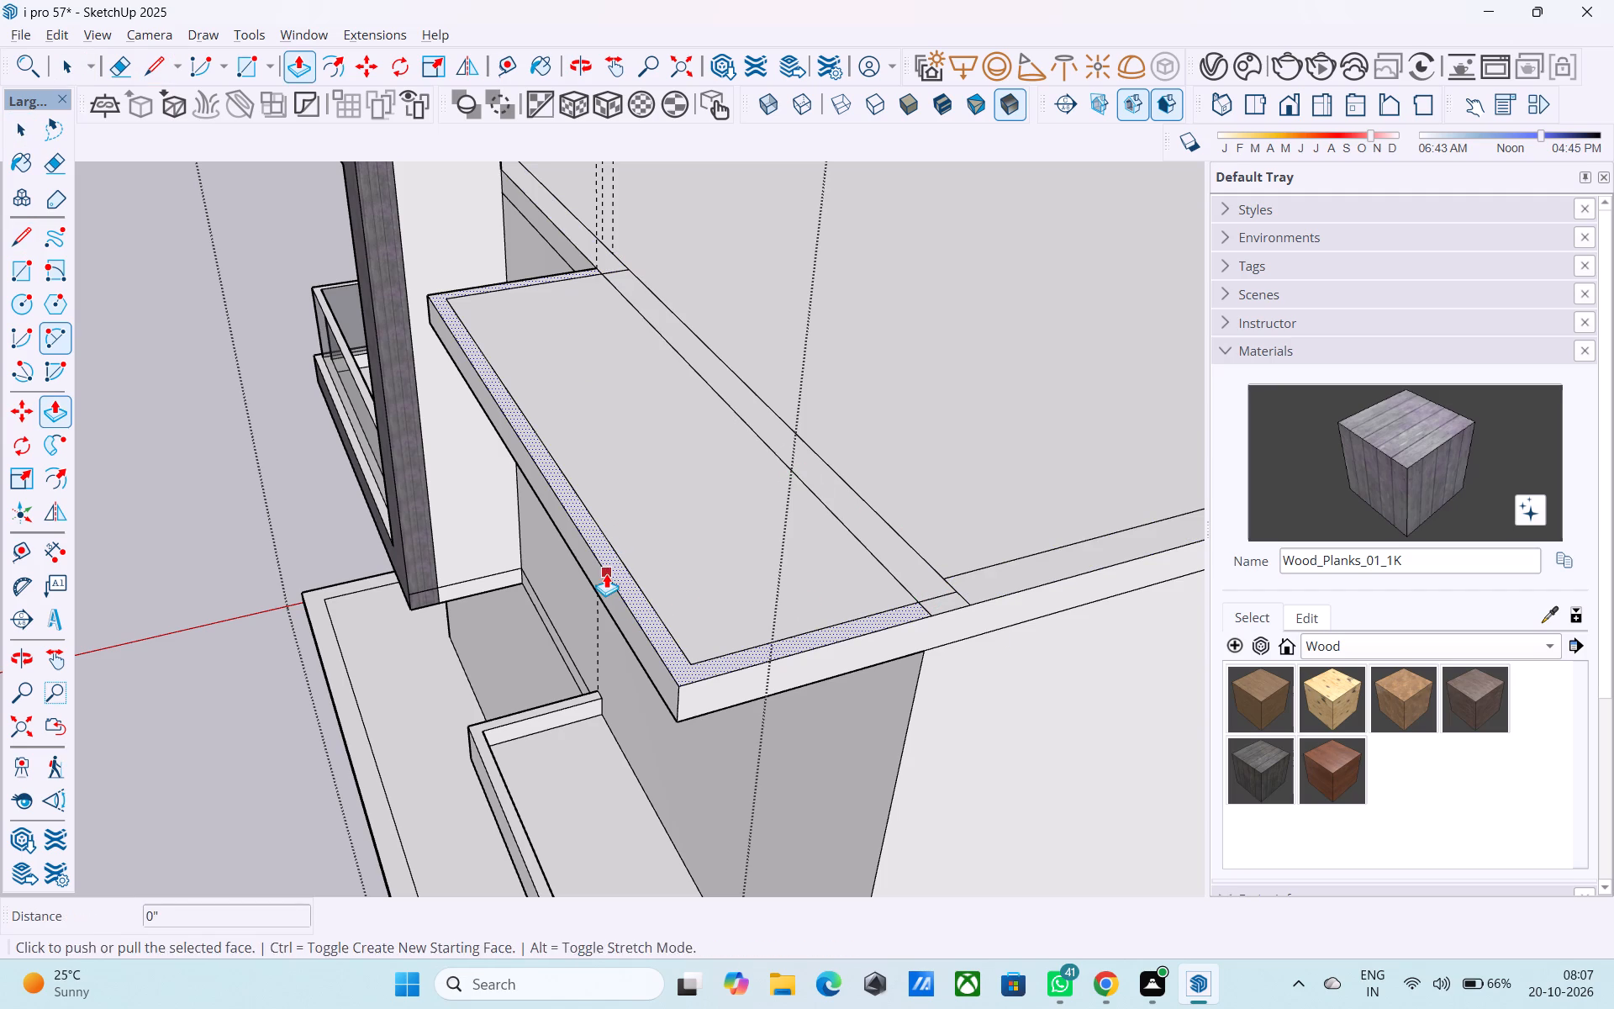
pyautogui.click(607, 571)
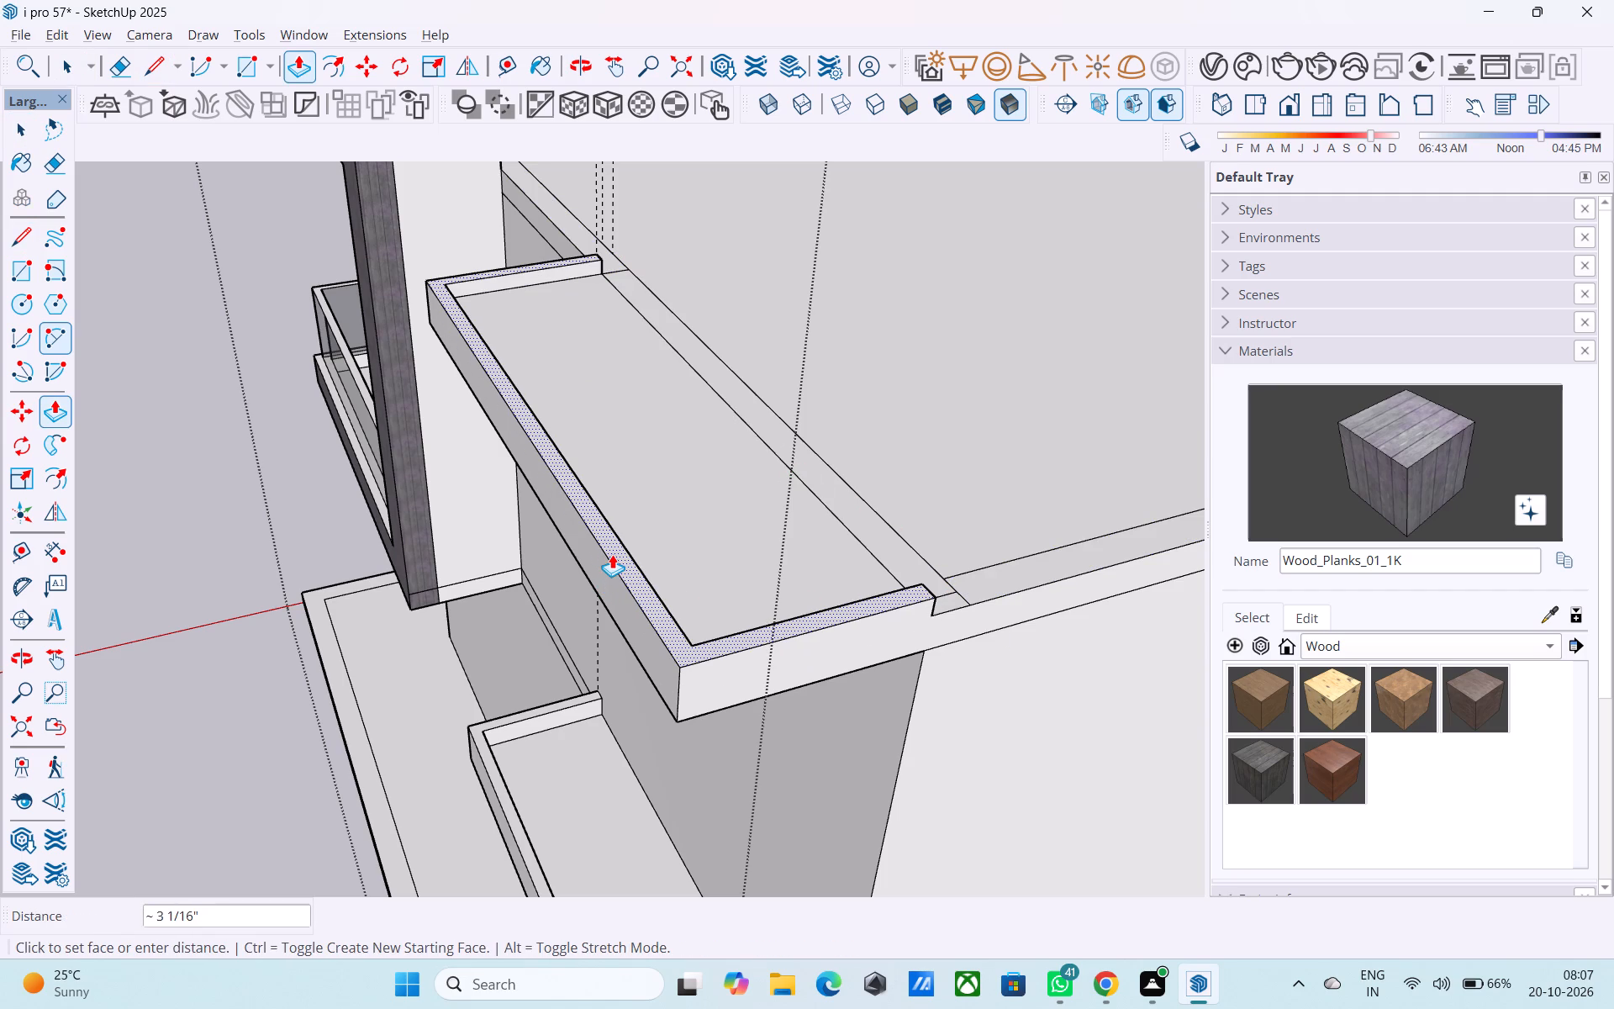
pyautogui.press('3')
pyautogui.hotkey('shift', '"')
pyautogui.press('Return')
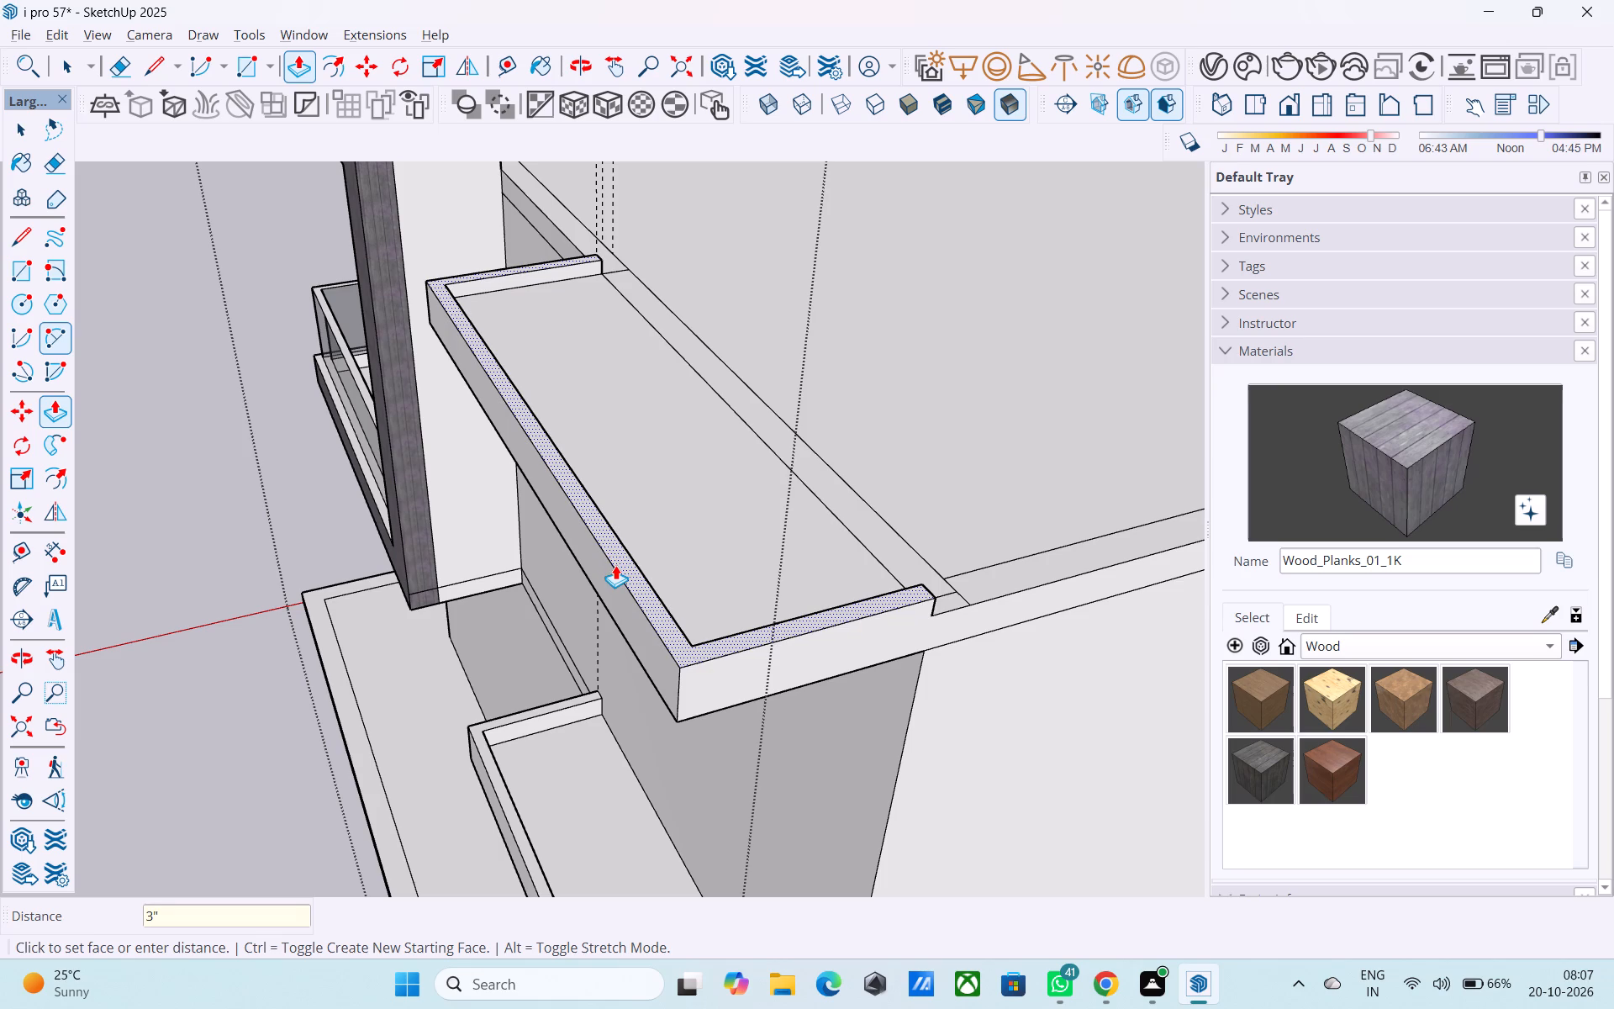
pyautogui.press('space')
# Examine the raised borders of the roof overhang and the door canopy from several angles.
pyautogui.moveTo(615, 563); pyautogui.dragTo(757, 528, button='middle')
pyautogui.scroll(-9, 757, 502)
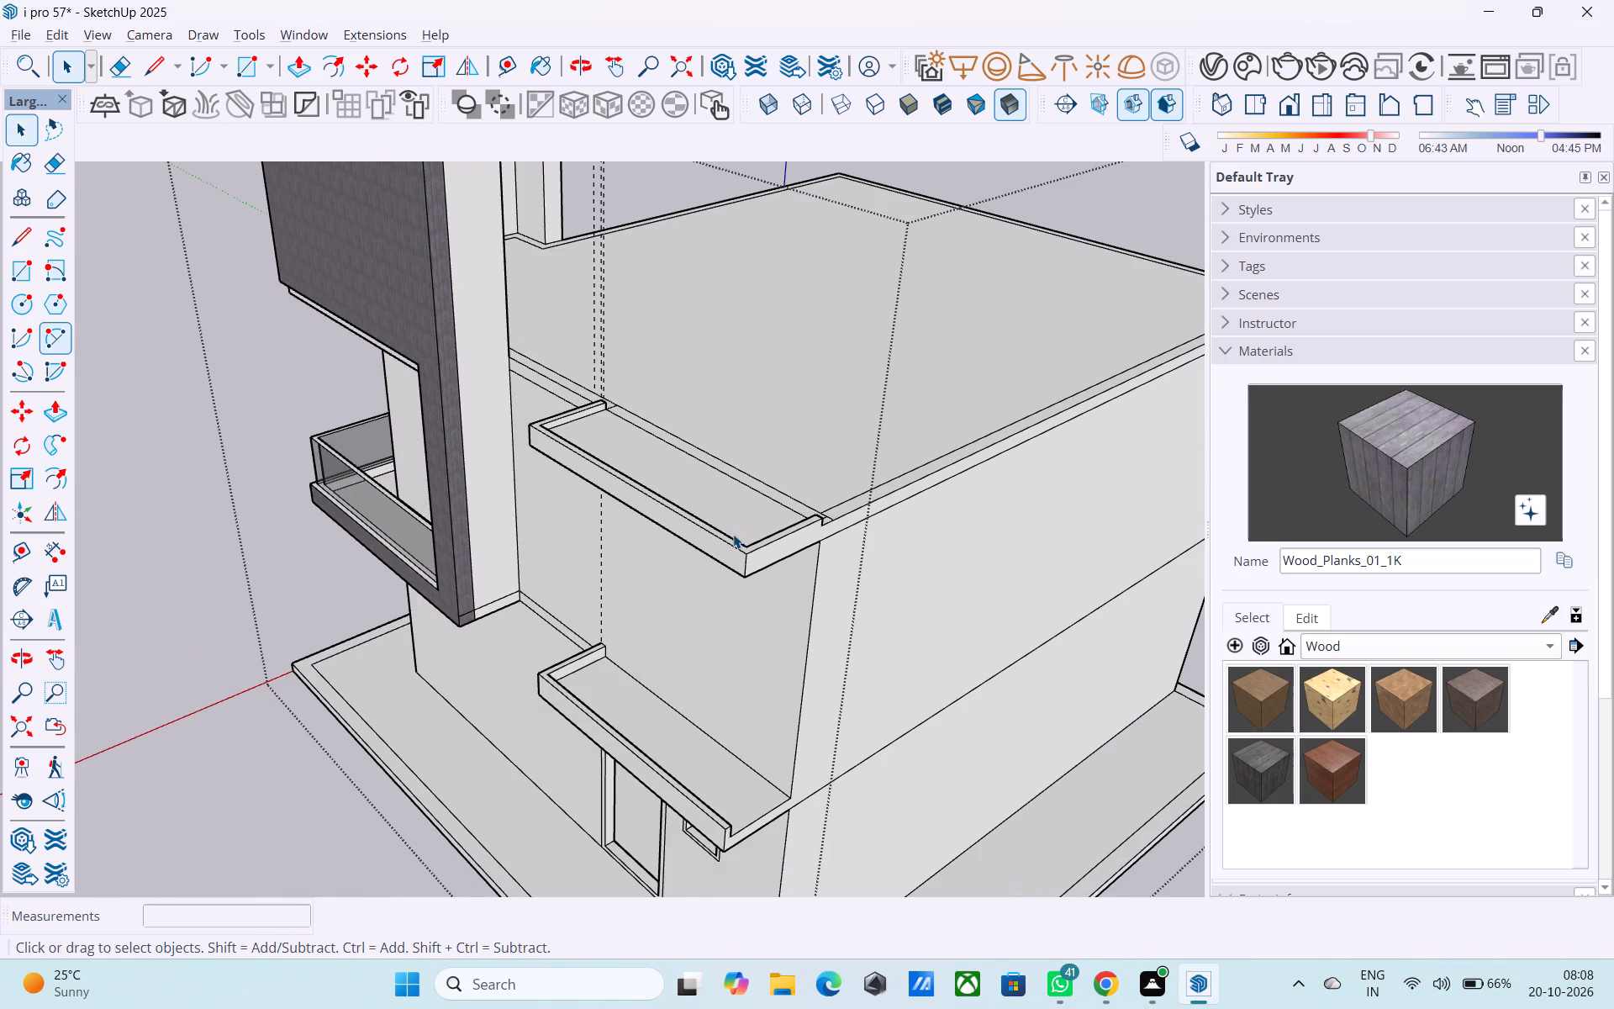
pyautogui.scroll(-1, 733, 534)
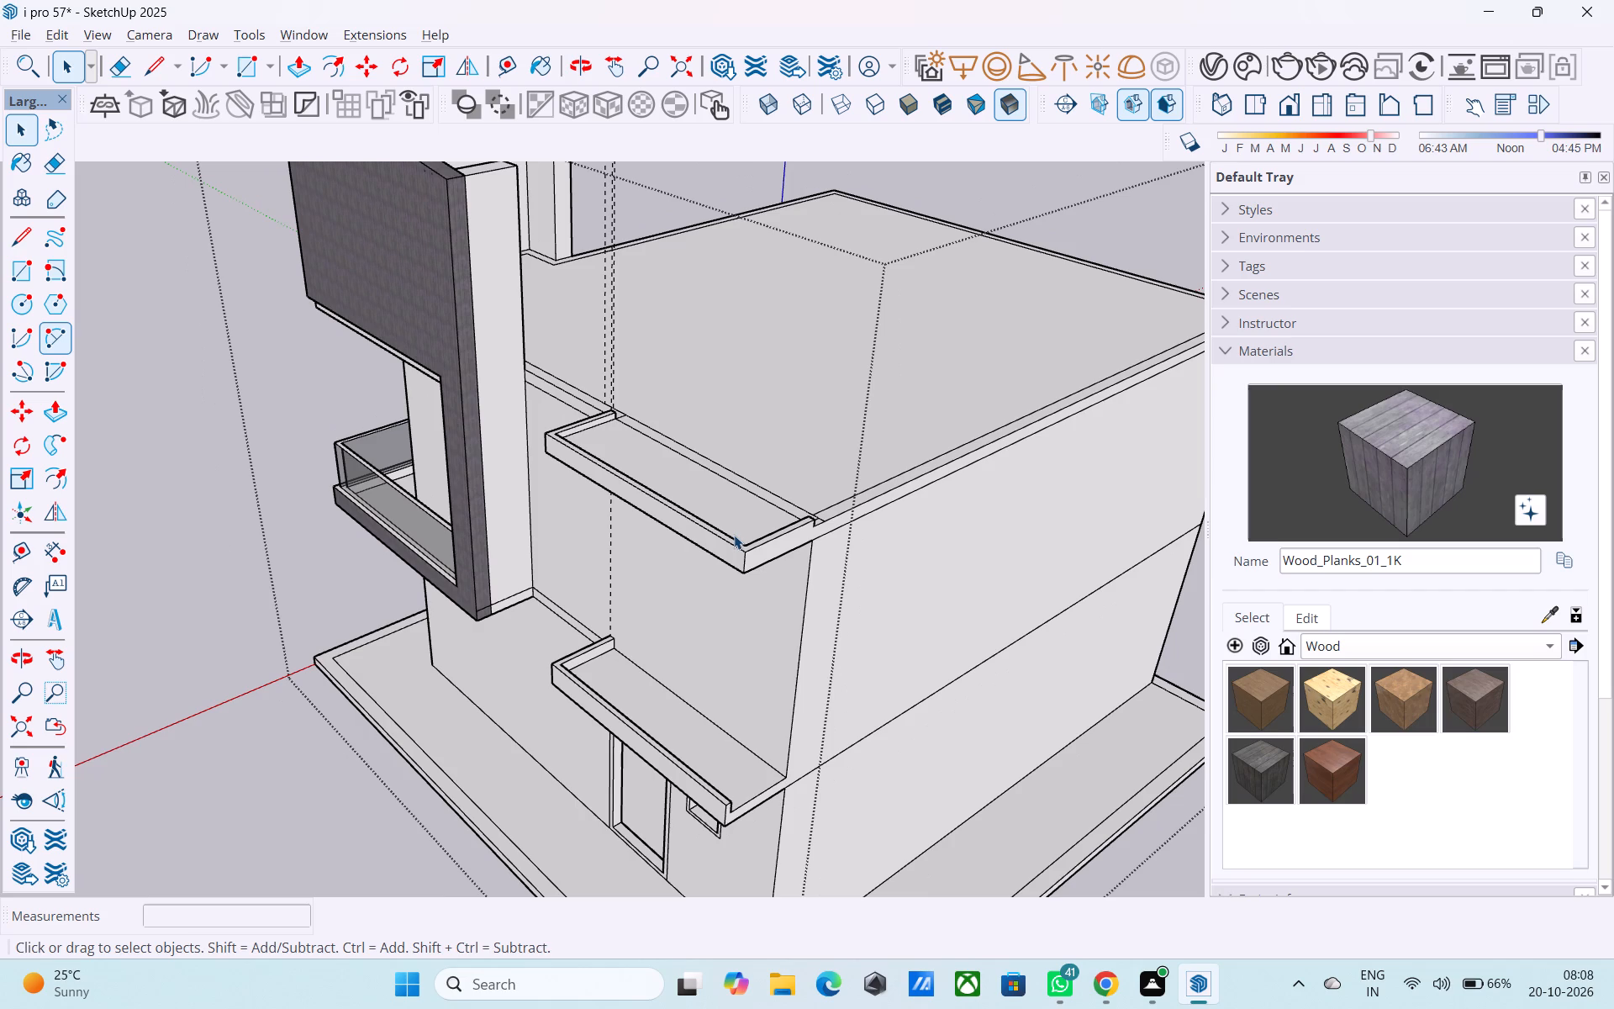
pyautogui.scroll(10, 644, 658)
pyautogui.scroll(-2, 636, 691)
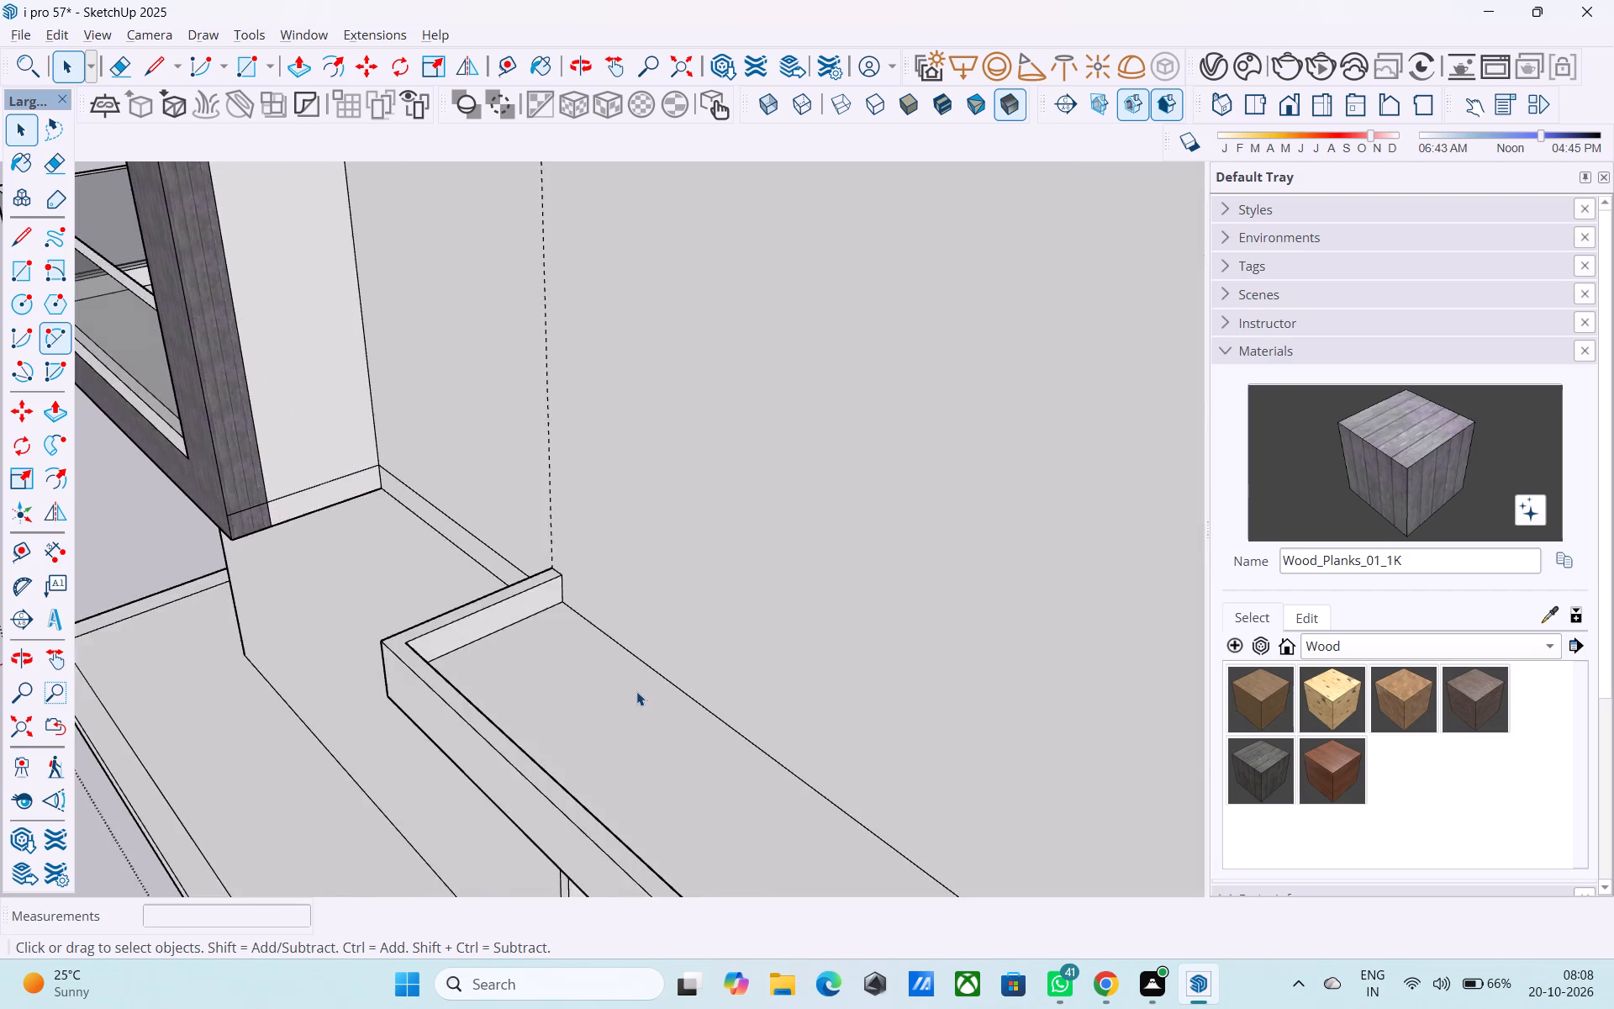
pyautogui.scroll(-3, 636, 691)
pyautogui.moveTo(636, 691); pyautogui.dragTo(600, 572, button='middle')
pyautogui.scroll(-4, 600, 572)
pyautogui.scroll(8, 600, 572)
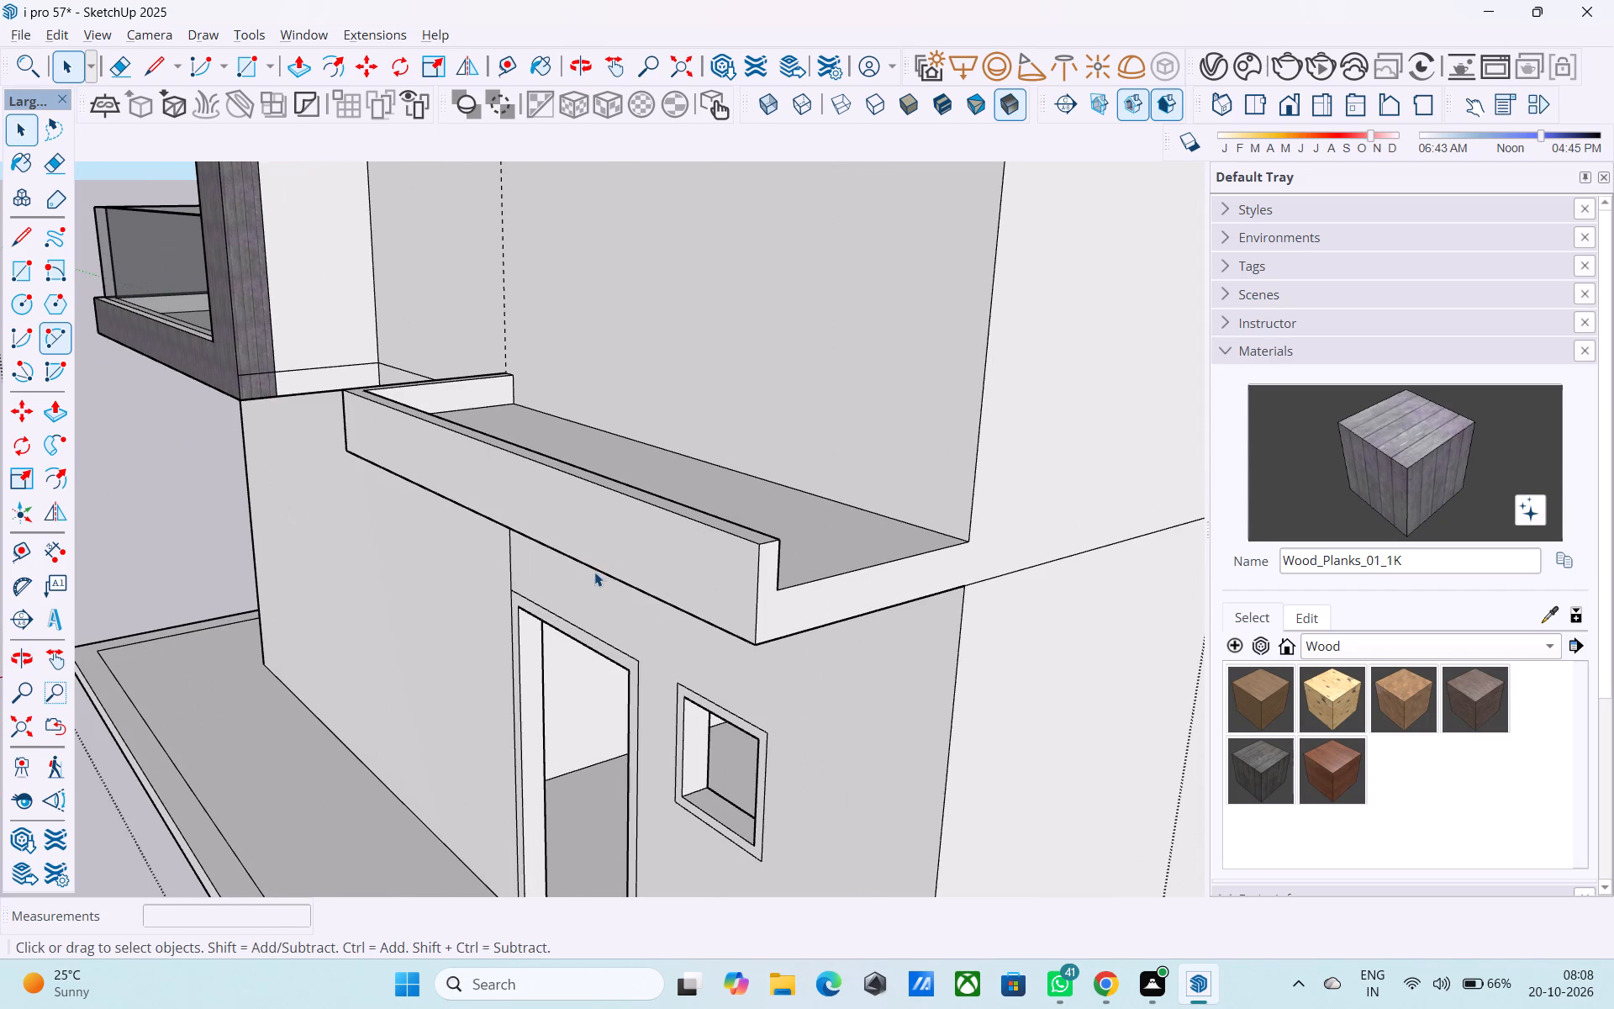
pyautogui.click(800, 565)
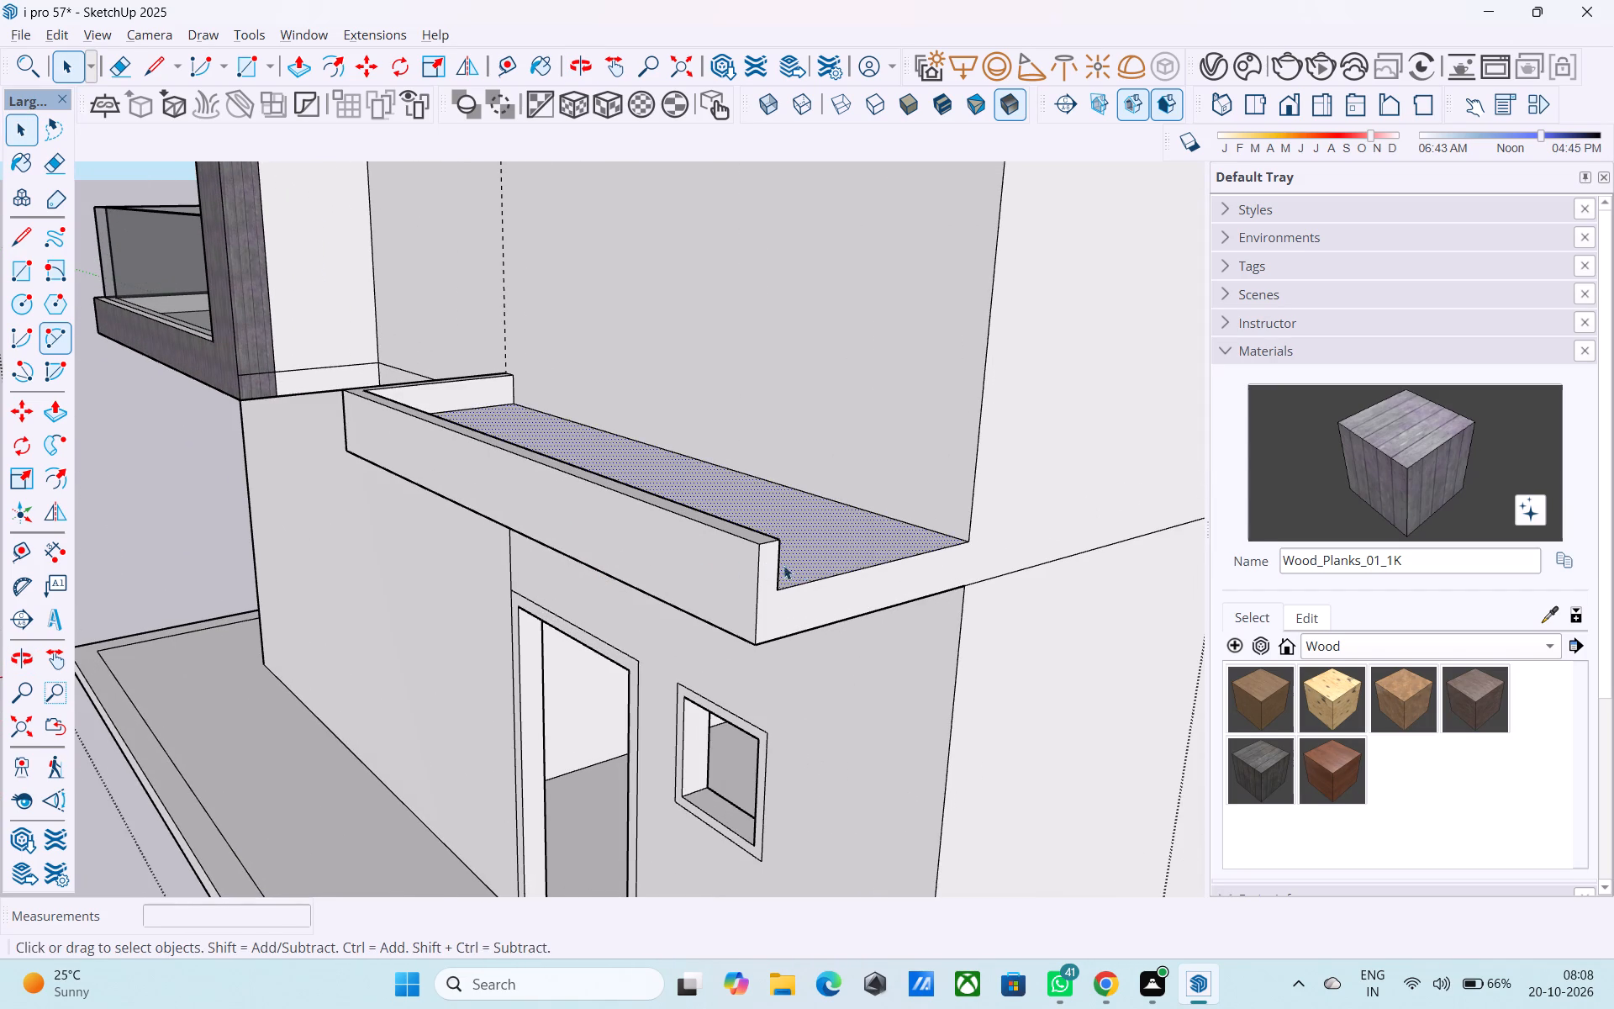
pyautogui.scroll(-4, 604, 608)
pyautogui.moveTo(586, 616); pyautogui.dragTo(784, 619, button='middle')
pyautogui.scroll(-5, 607, 603)
pyautogui.moveTo(558, 622); pyautogui.dragTo(756, 622, button='middle')
pyautogui.scroll(-8, 451, 565)
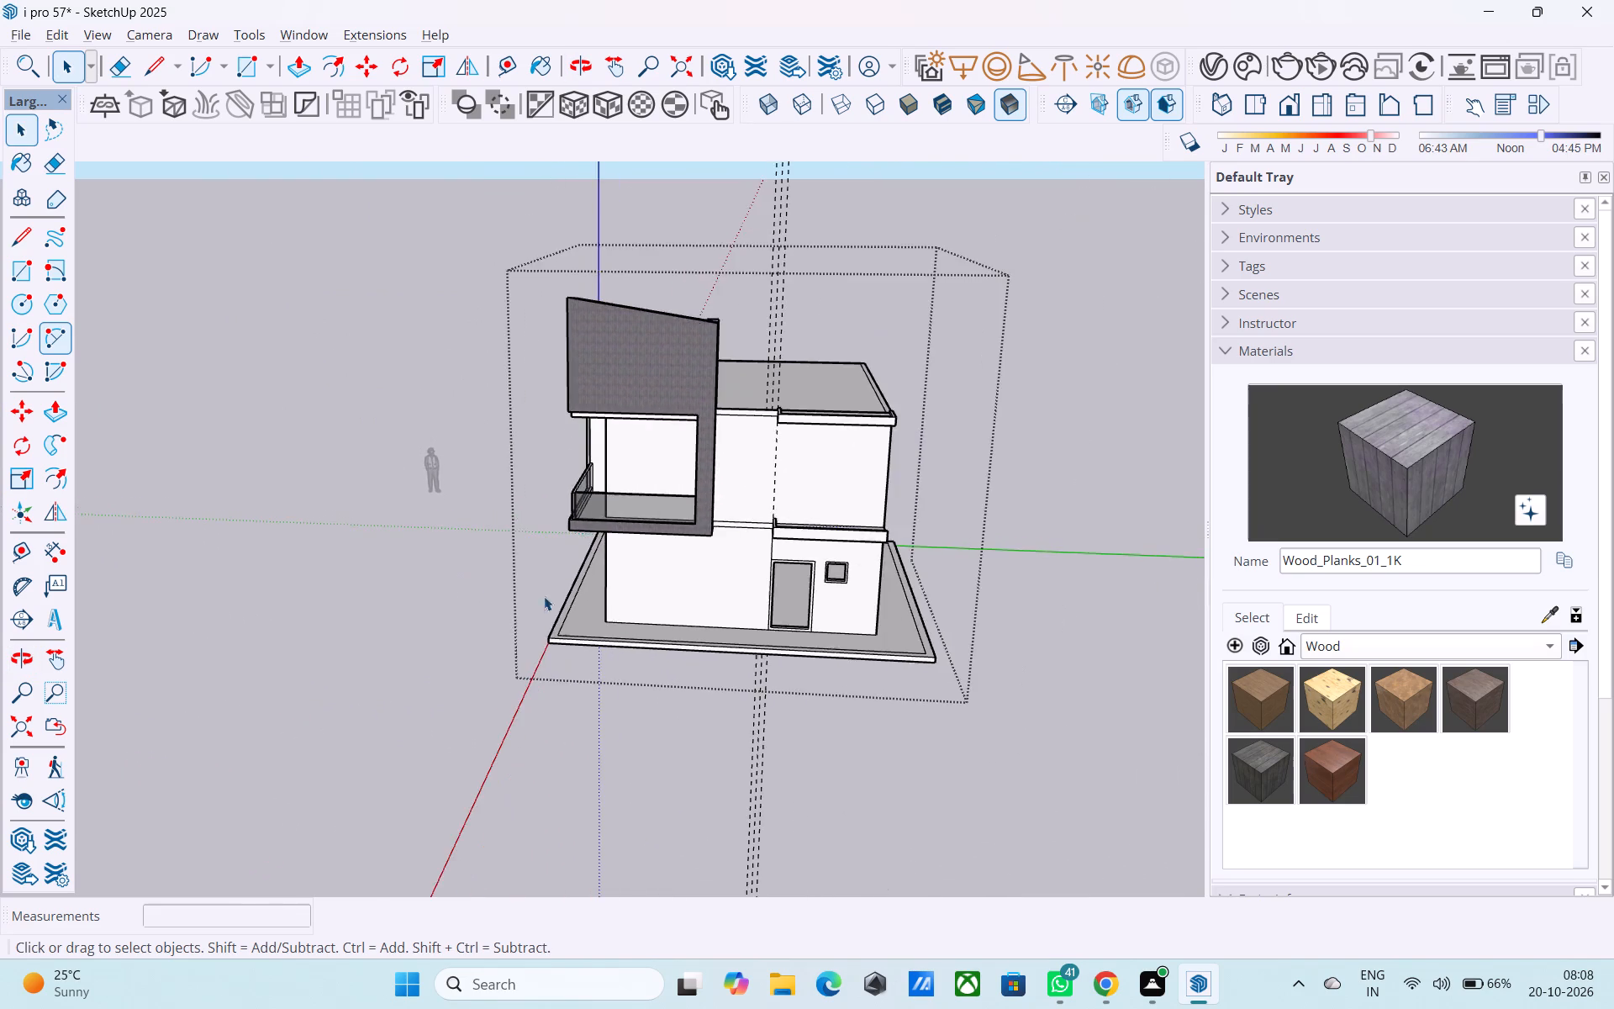
pyautogui.scroll(5, 1042, 596)
pyautogui.scroll(2, 806, 543)
pyautogui.scroll(-1, 805, 542)
pyautogui.scroll(5, 803, 540)
pyautogui.scroll(1, 697, 528)
pyautogui.moveTo(697, 528); pyautogui.dragTo(595, 578, button='middle')
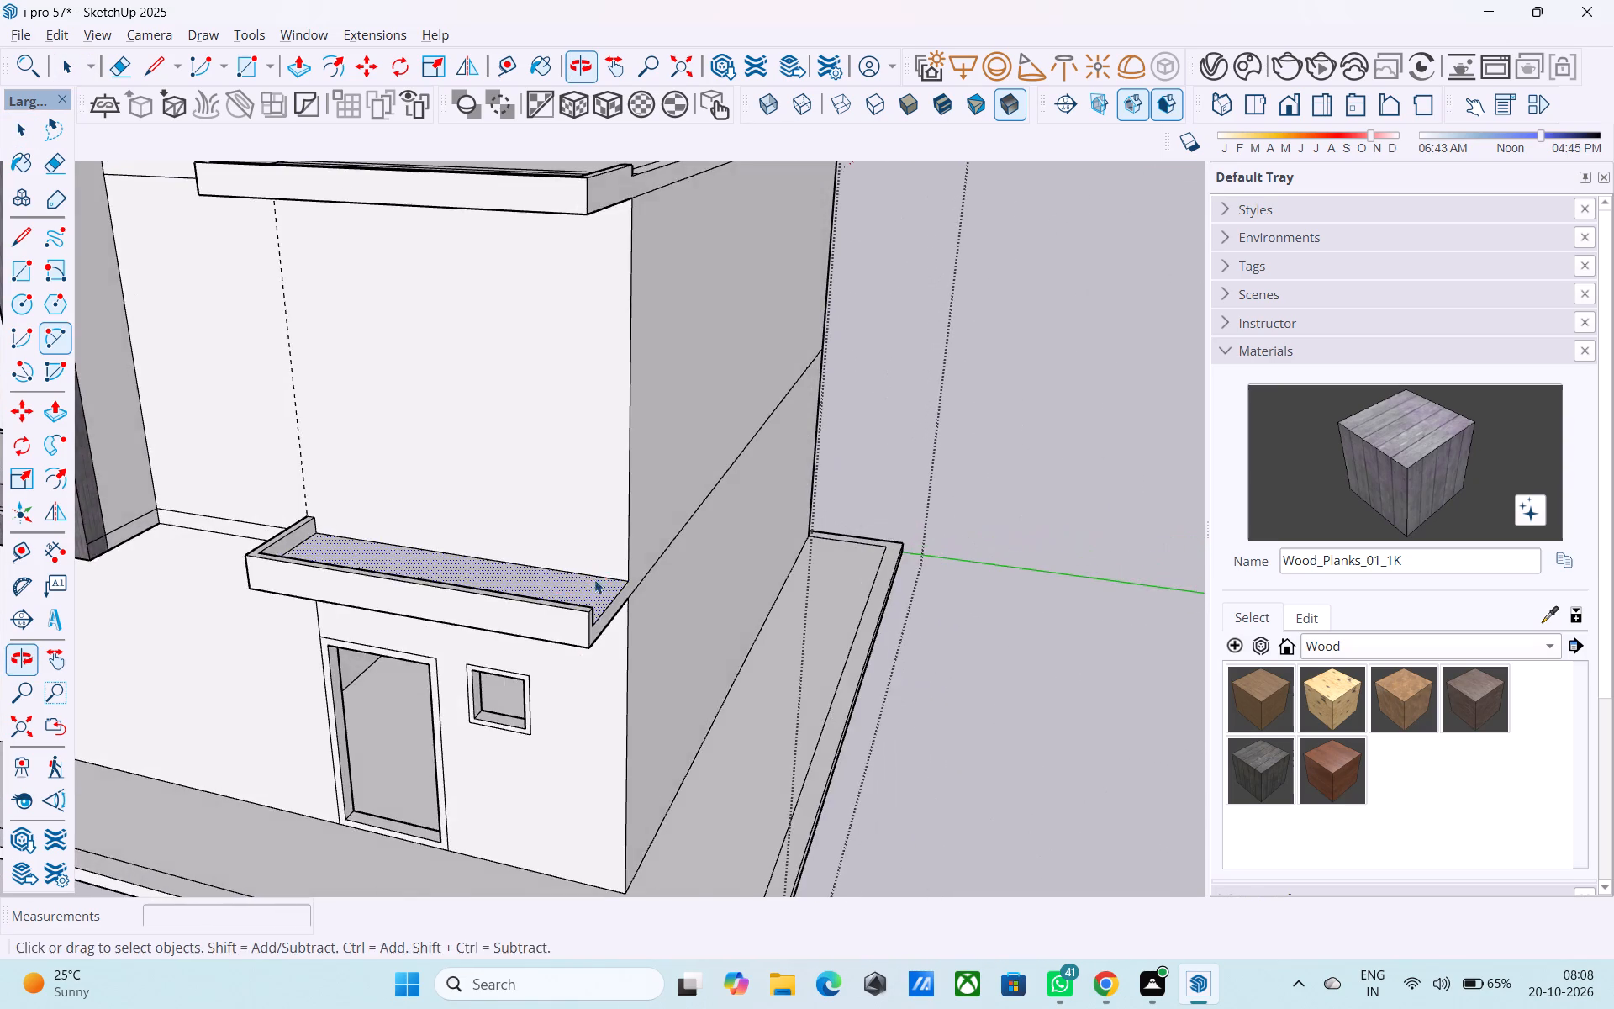
pyautogui.scroll(-5, 684, 544)
pyautogui.moveTo(736, 549); pyautogui.dragTo(782, 641, button='middle')
pyautogui.scroll(5, 546, 515)
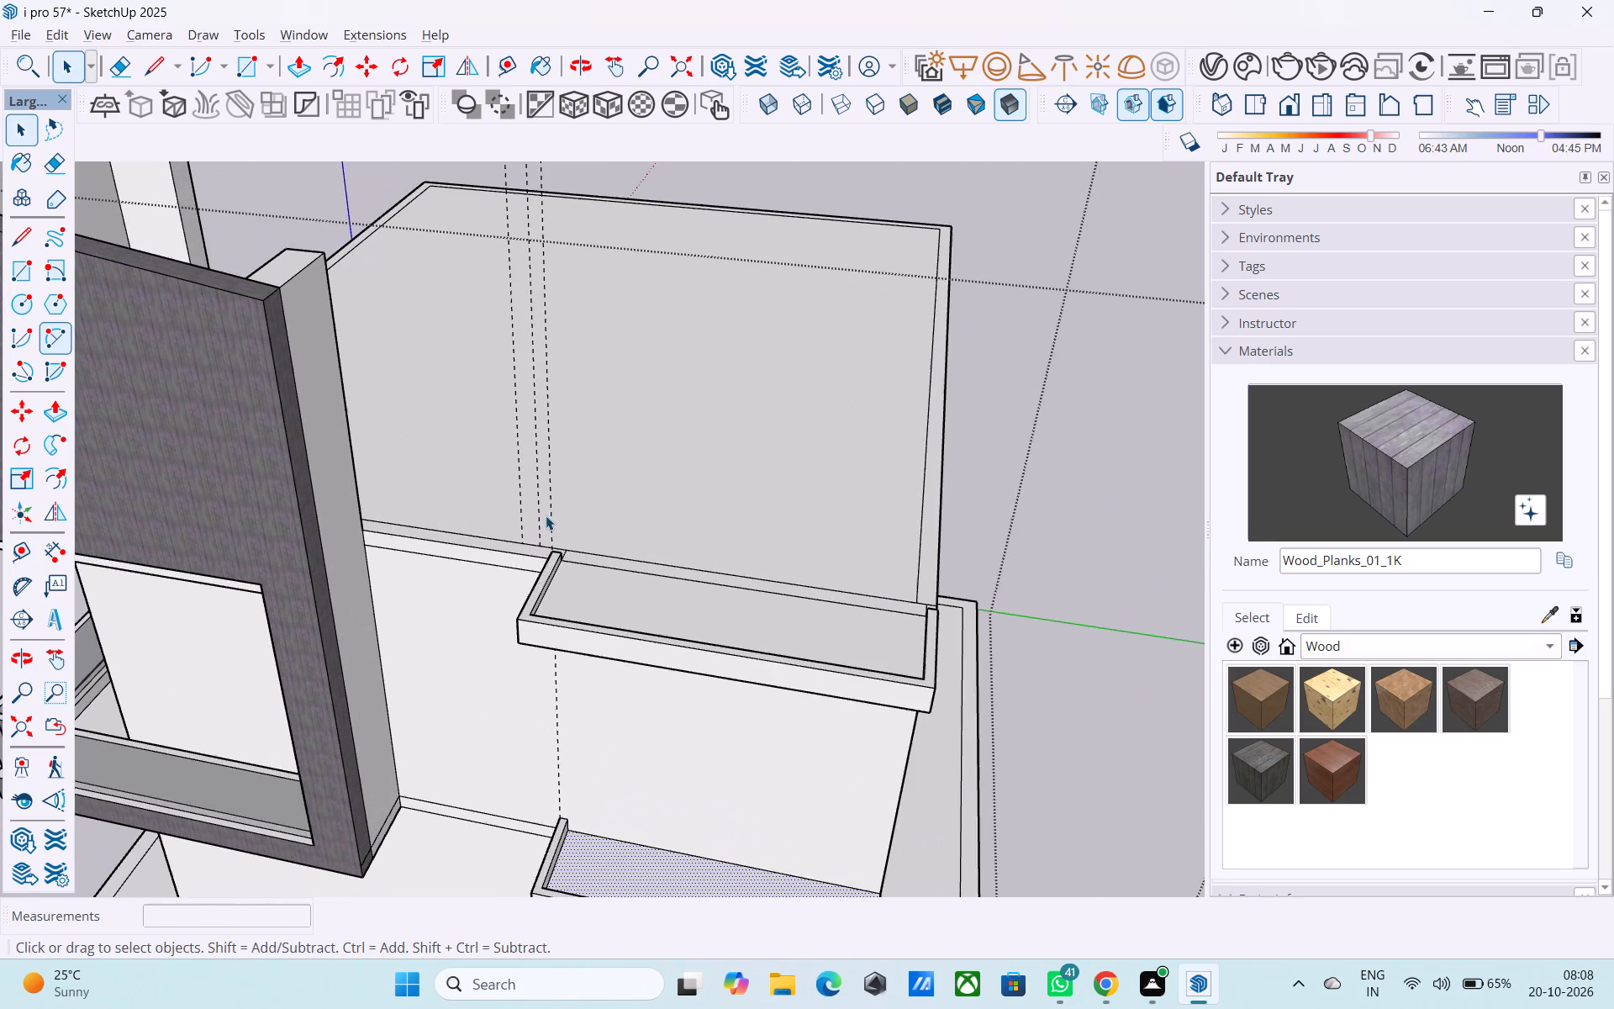
pyautogui.moveTo(541, 663); pyautogui.dragTo(530, 549, button='middle')
pyautogui.scroll(2, 557, 610)
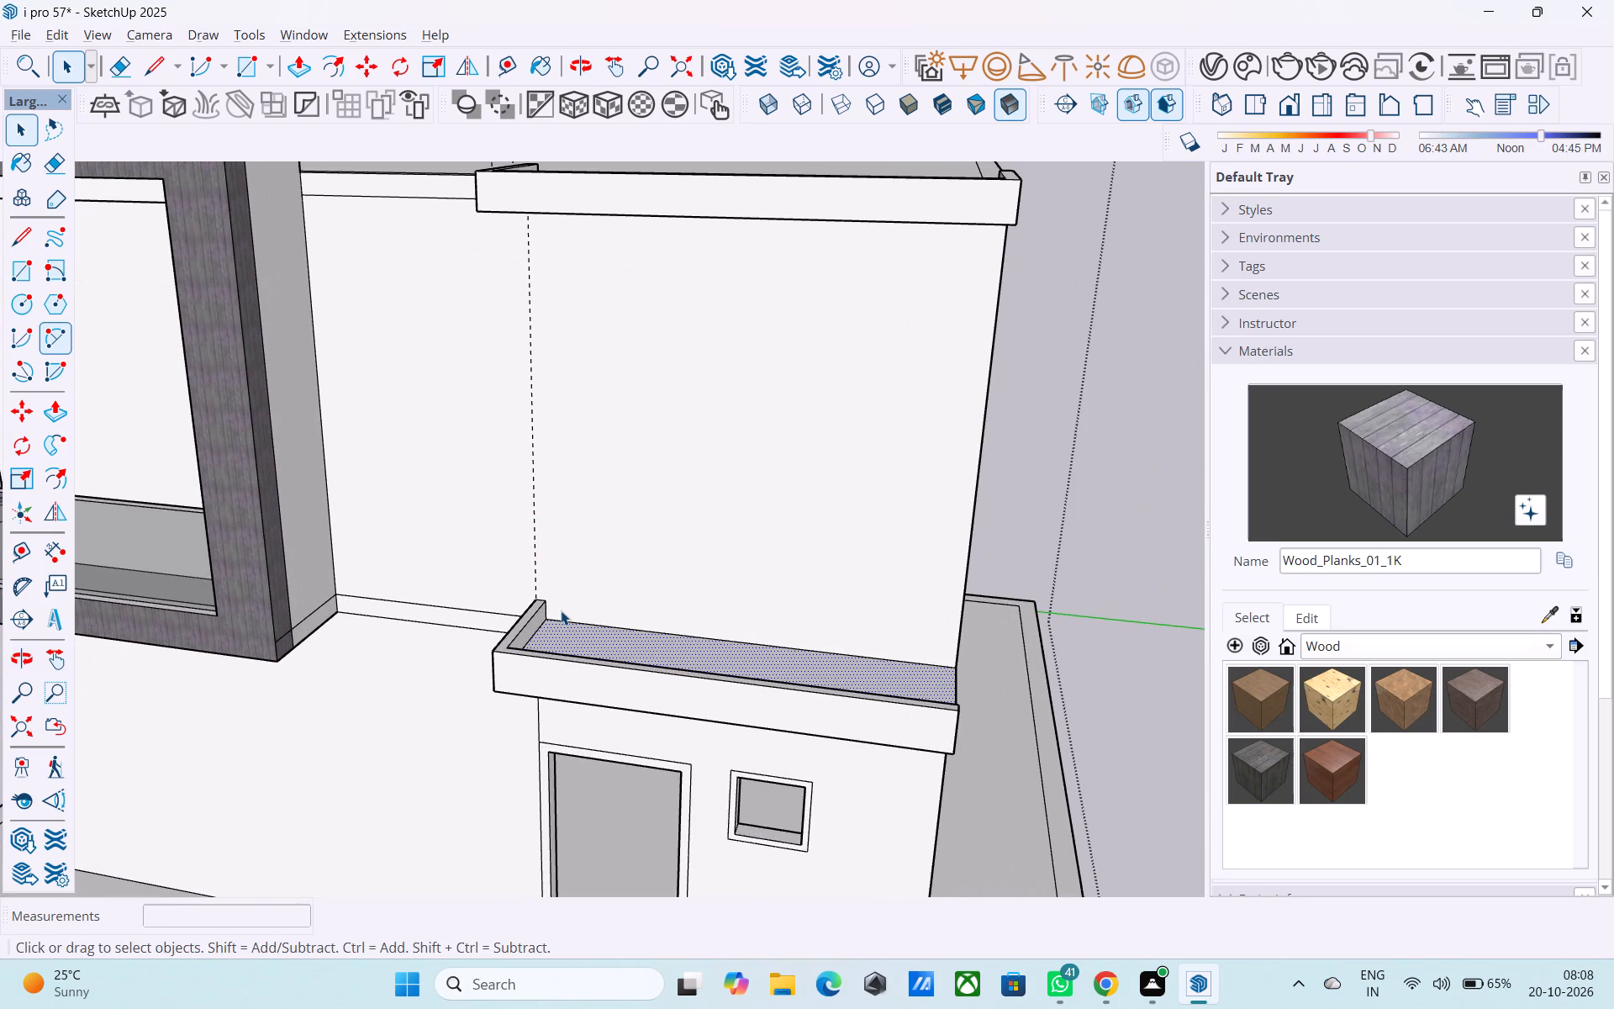
pyautogui.scroll(4, 481, 647)
pyautogui.moveTo(611, 652); pyautogui.dragTo(347, 637, button='middle')
pyautogui.scroll(-5, 343, 555)
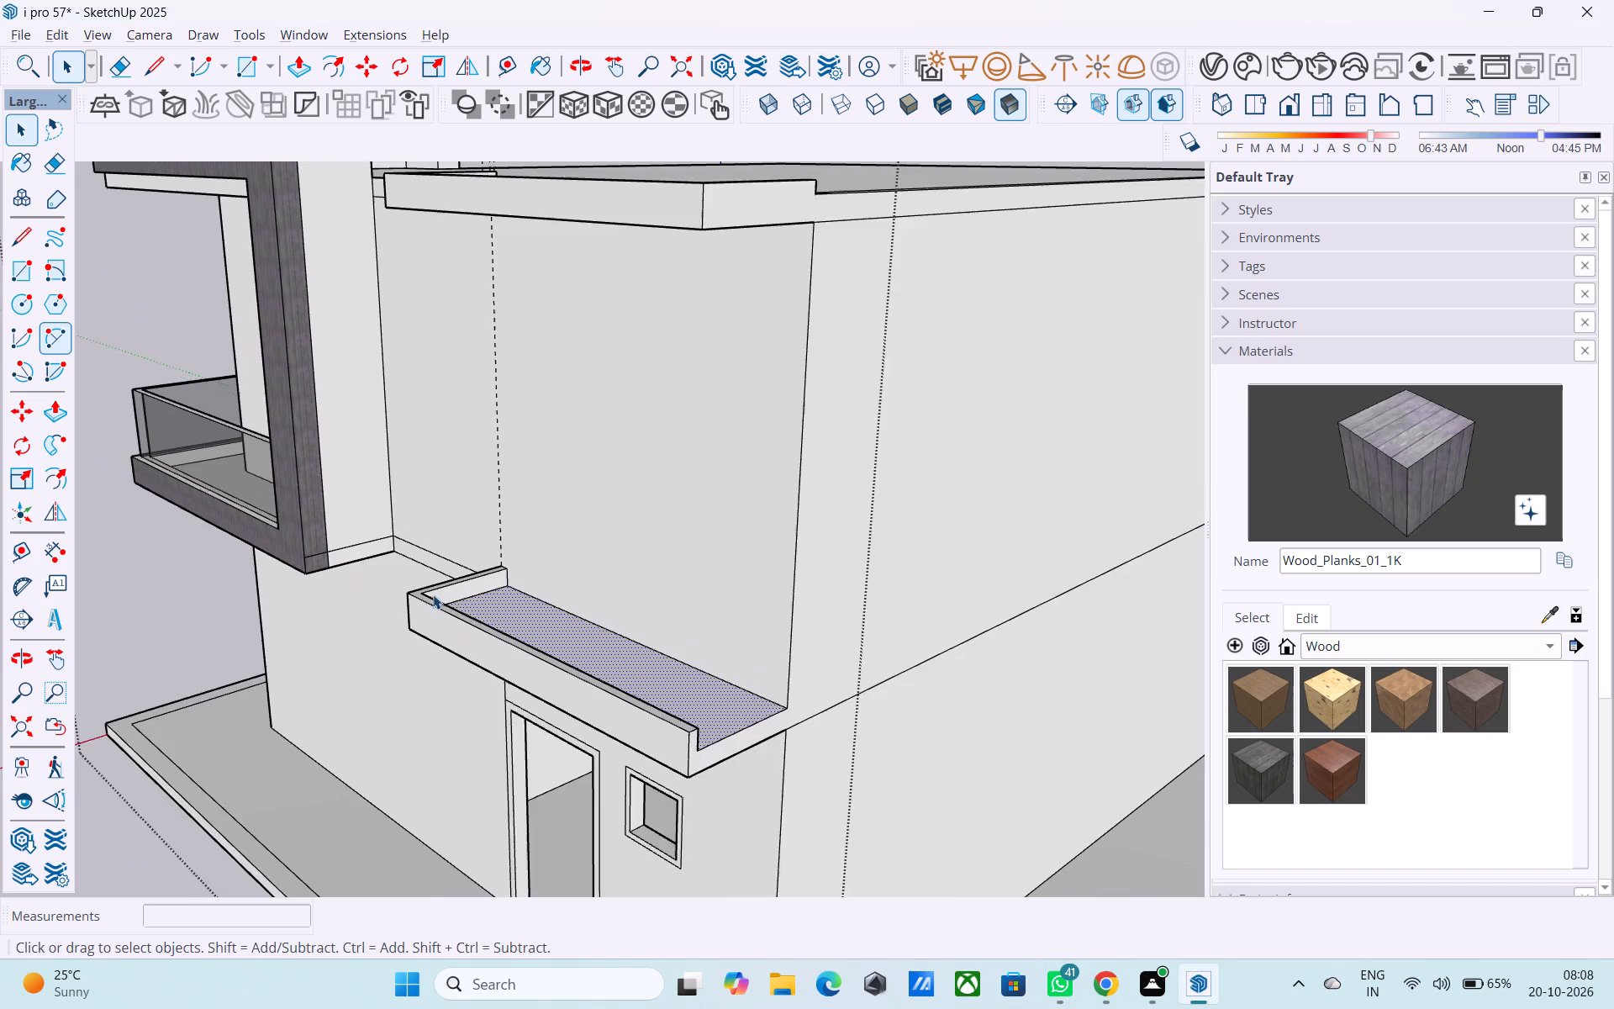
# Push/Pull the door canopy's recessed top face up until it is flush with the top of its border.
pyautogui.moveTo(467, 623); pyautogui.dragTo(406, 633, button='middle')
pyautogui.click(483, 673)
pyautogui.press('p')
pyautogui.click(483, 672)
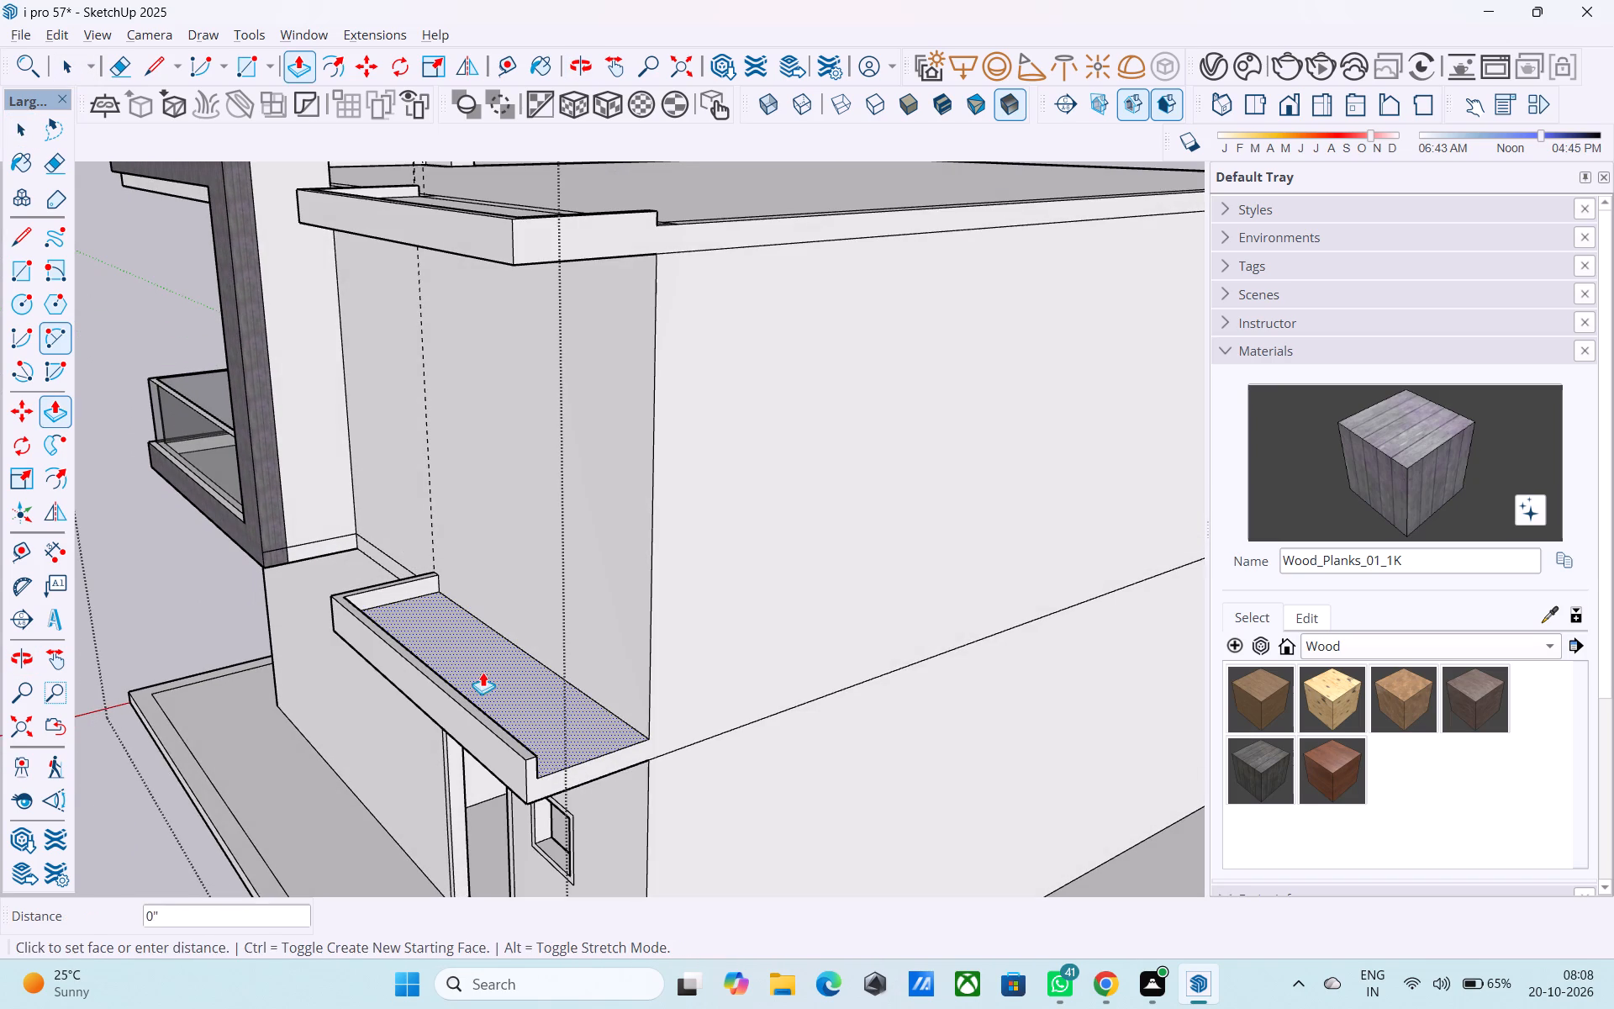
pyautogui.click(465, 709)
# Push/Pull the roof overhang's recessed top face up 3", flush with the top of its border.
pyautogui.scroll(-4, 412, 764)
pyautogui.moveTo(403, 777); pyautogui.dragTo(380, 903, button='middle')
pyautogui.scroll(6, 419, 705)
pyautogui.press('space')
pyautogui.click(422, 698)
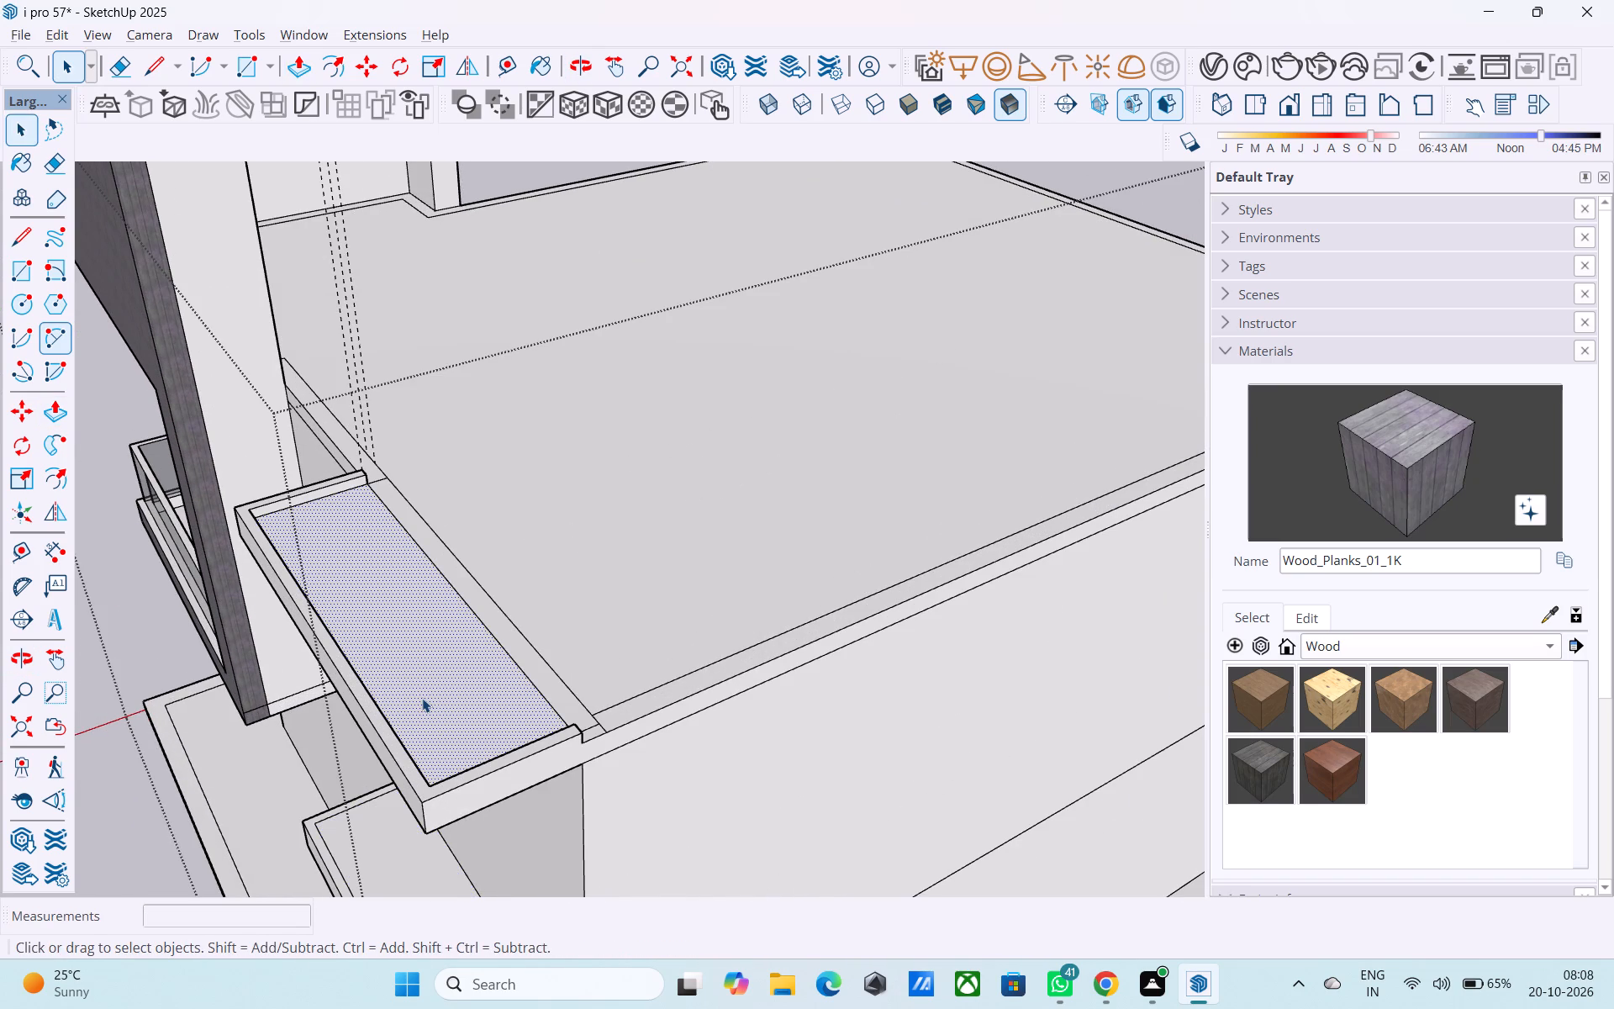
pyautogui.press('p')
pyautogui.click(422, 698)
pyautogui.click(388, 734)
# Offset the roof overhang's raised inner top face 2" inward.
pyautogui.moveTo(382, 743); pyautogui.dragTo(437, 665, button='middle')
pyautogui.scroll(-3, 434, 649)
pyautogui.moveTo(405, 711); pyautogui.dragTo(446, 648, button='middle')
pyautogui.scroll(10, 430, 698)
pyautogui.moveTo(539, 723); pyautogui.dragTo(542, 660, button='middle')
pyautogui.scroll(-6, 542, 616)
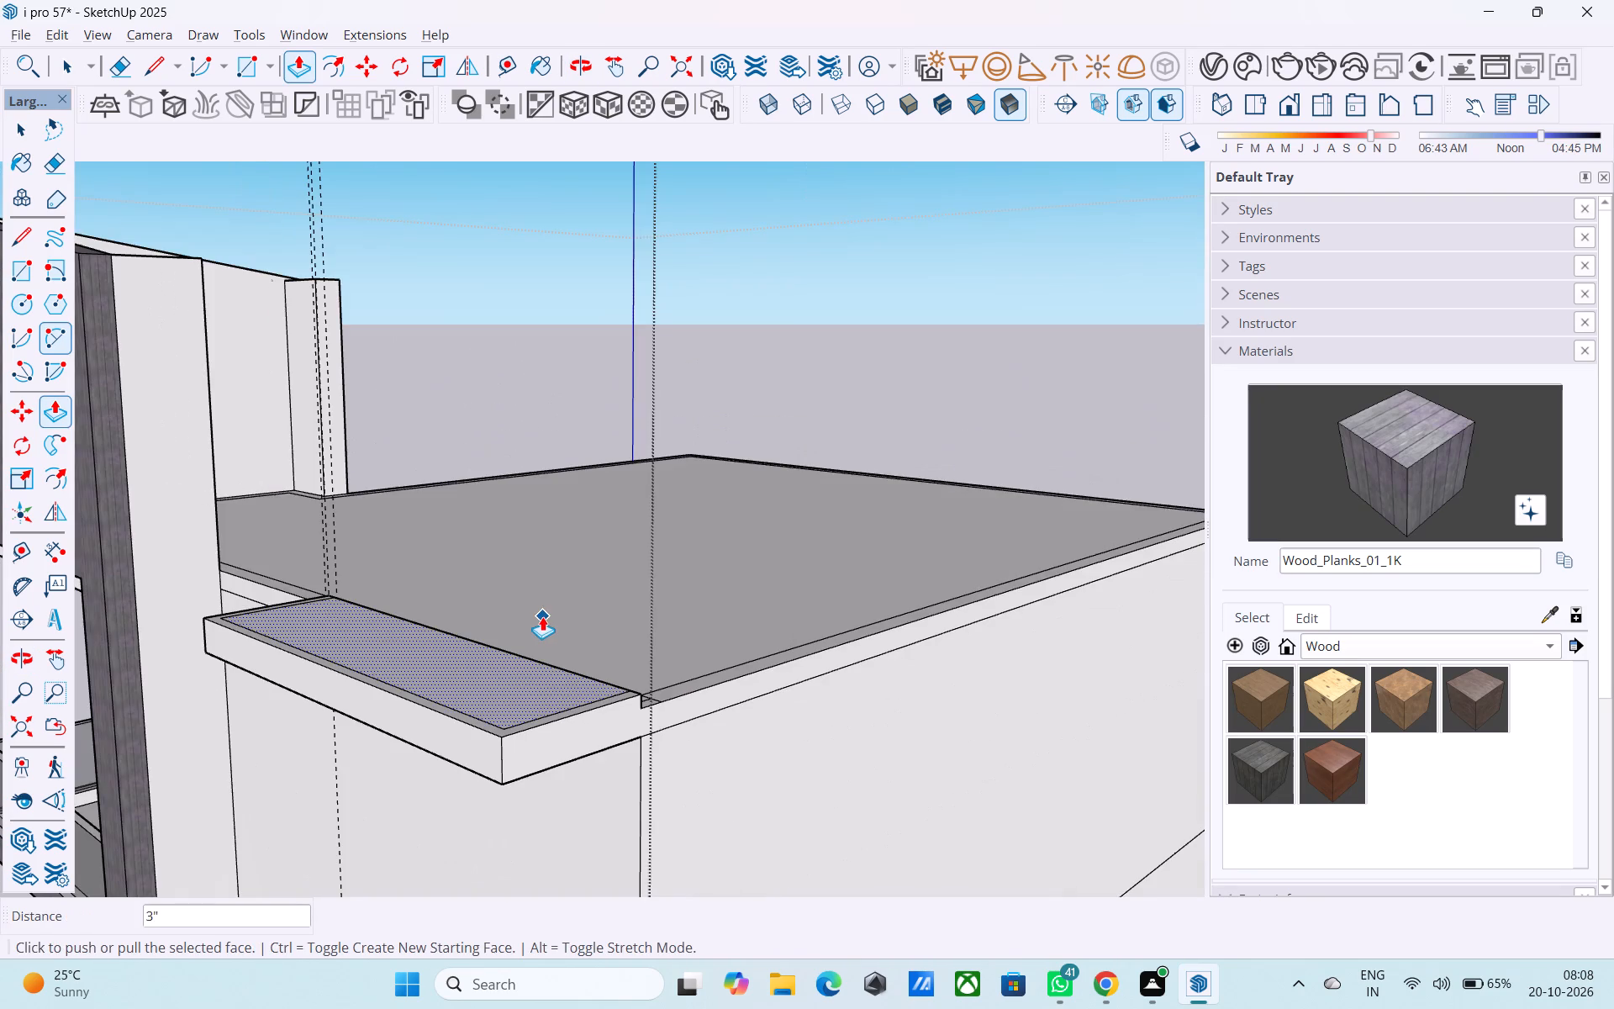
pyautogui.moveTo(505, 689); pyautogui.dragTo(524, 658, button='middle')
pyautogui.scroll(-12, 525, 633)
pyautogui.moveTo(548, 701); pyautogui.dragTo(528, 789, button='middle')
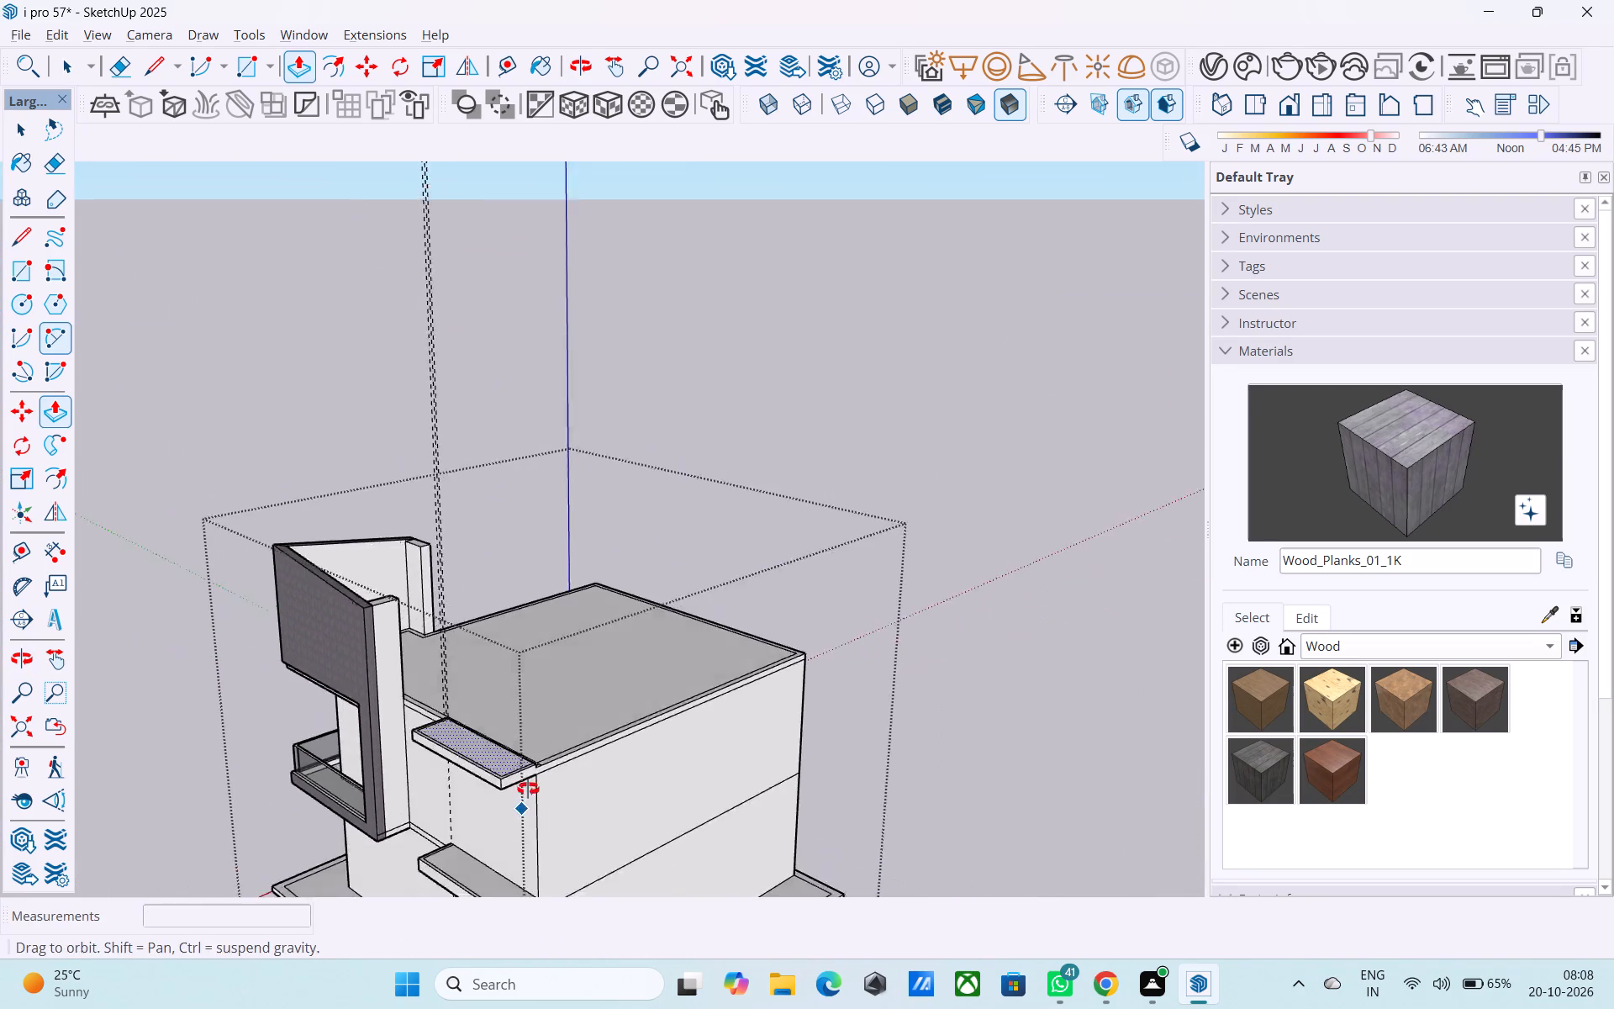
pyautogui.moveTo(528, 789); pyautogui.dragTo(525, 802, button='middle')
pyautogui.scroll(-4, 503, 683)
pyautogui.scroll(20, 523, 730)
pyautogui.press('space')
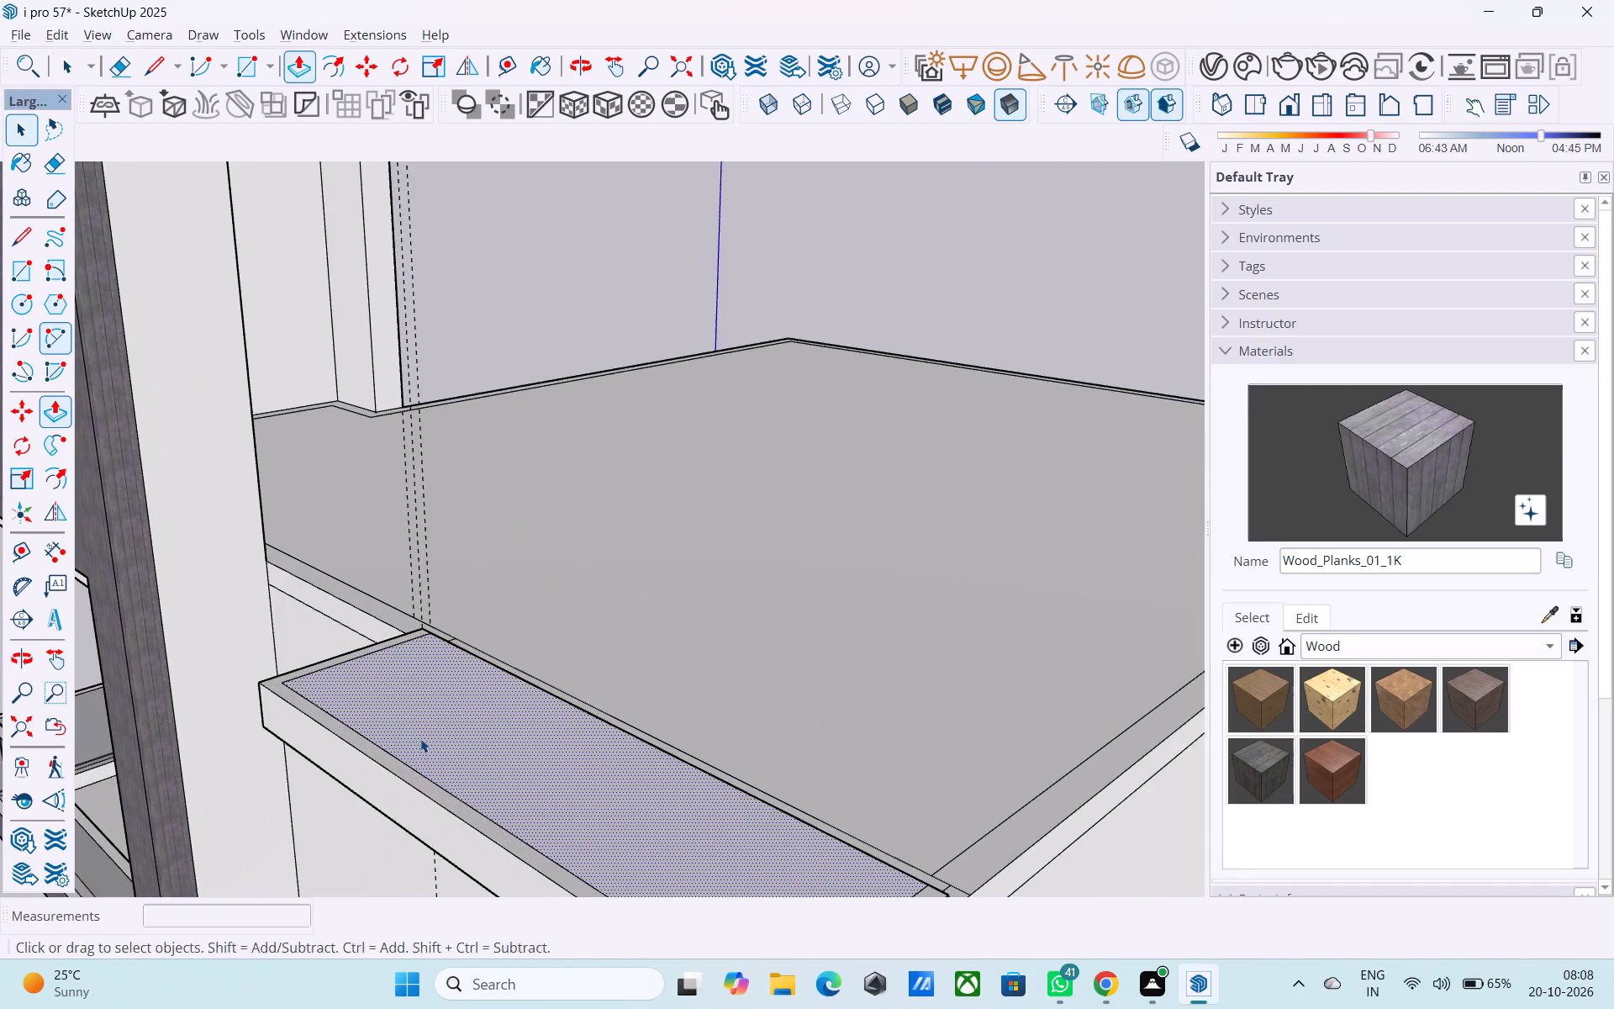
pyautogui.moveTo(419, 737); pyautogui.dragTo(304, 659, button='middle')
pyautogui.scroll(-5, 276, 638)
pyautogui.scroll(8, 307, 668)
pyautogui.click(410, 716)
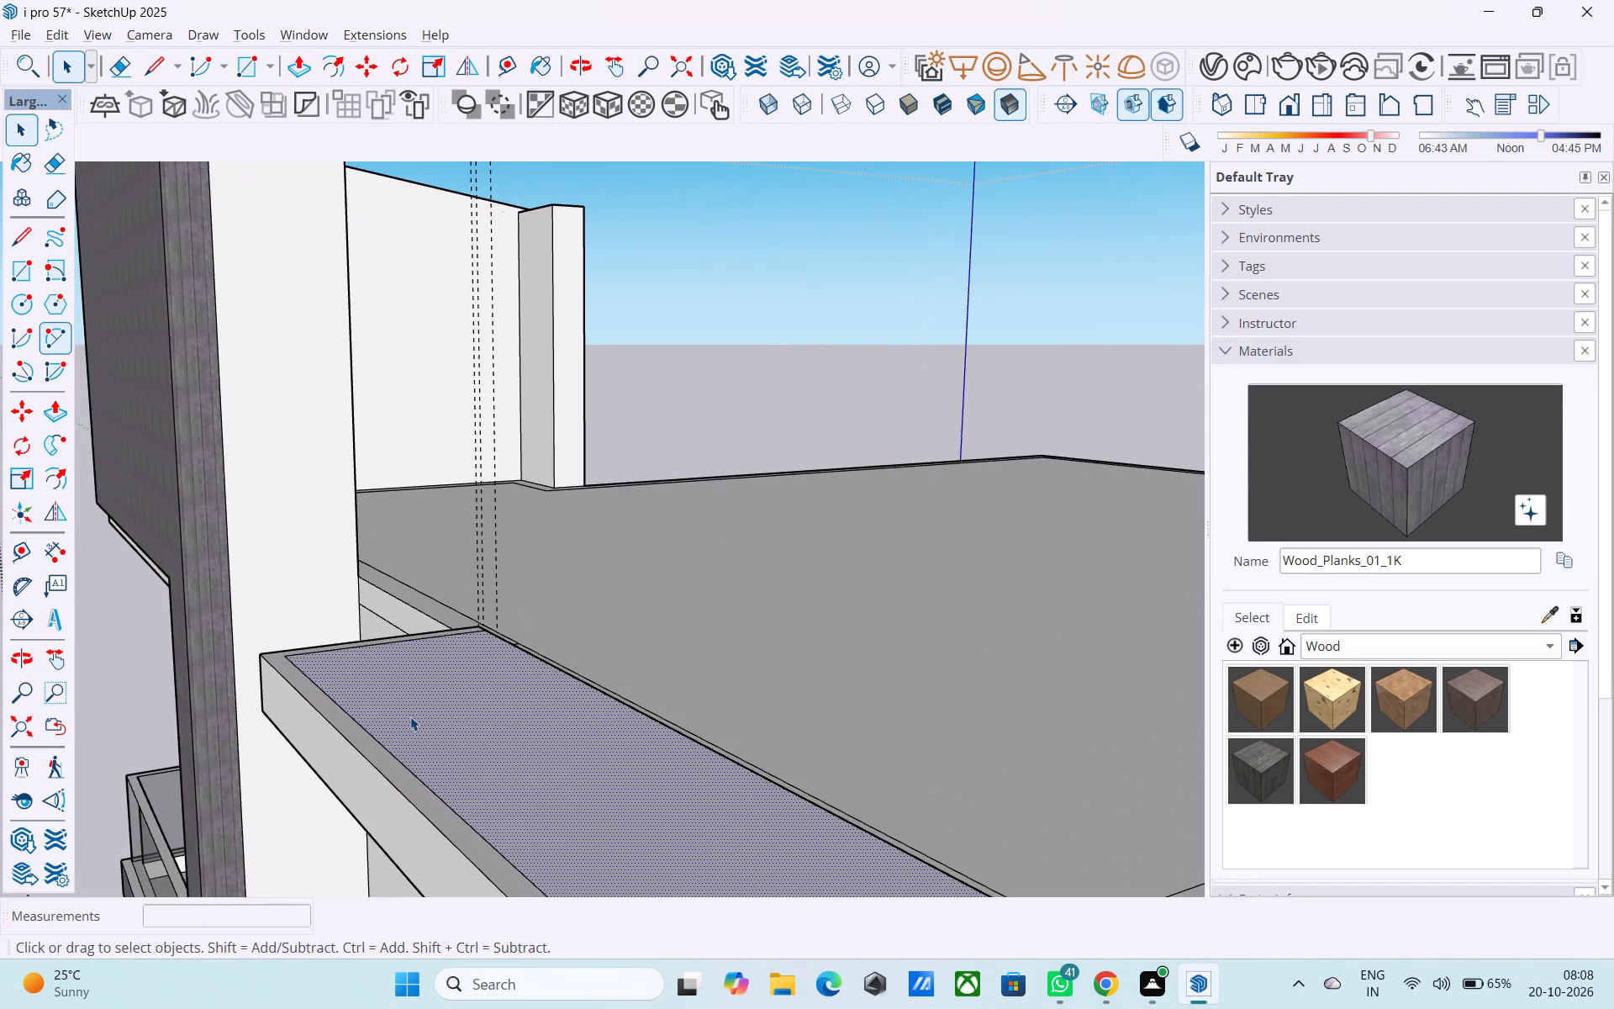
pyautogui.press('f')
pyautogui.click(410, 716)
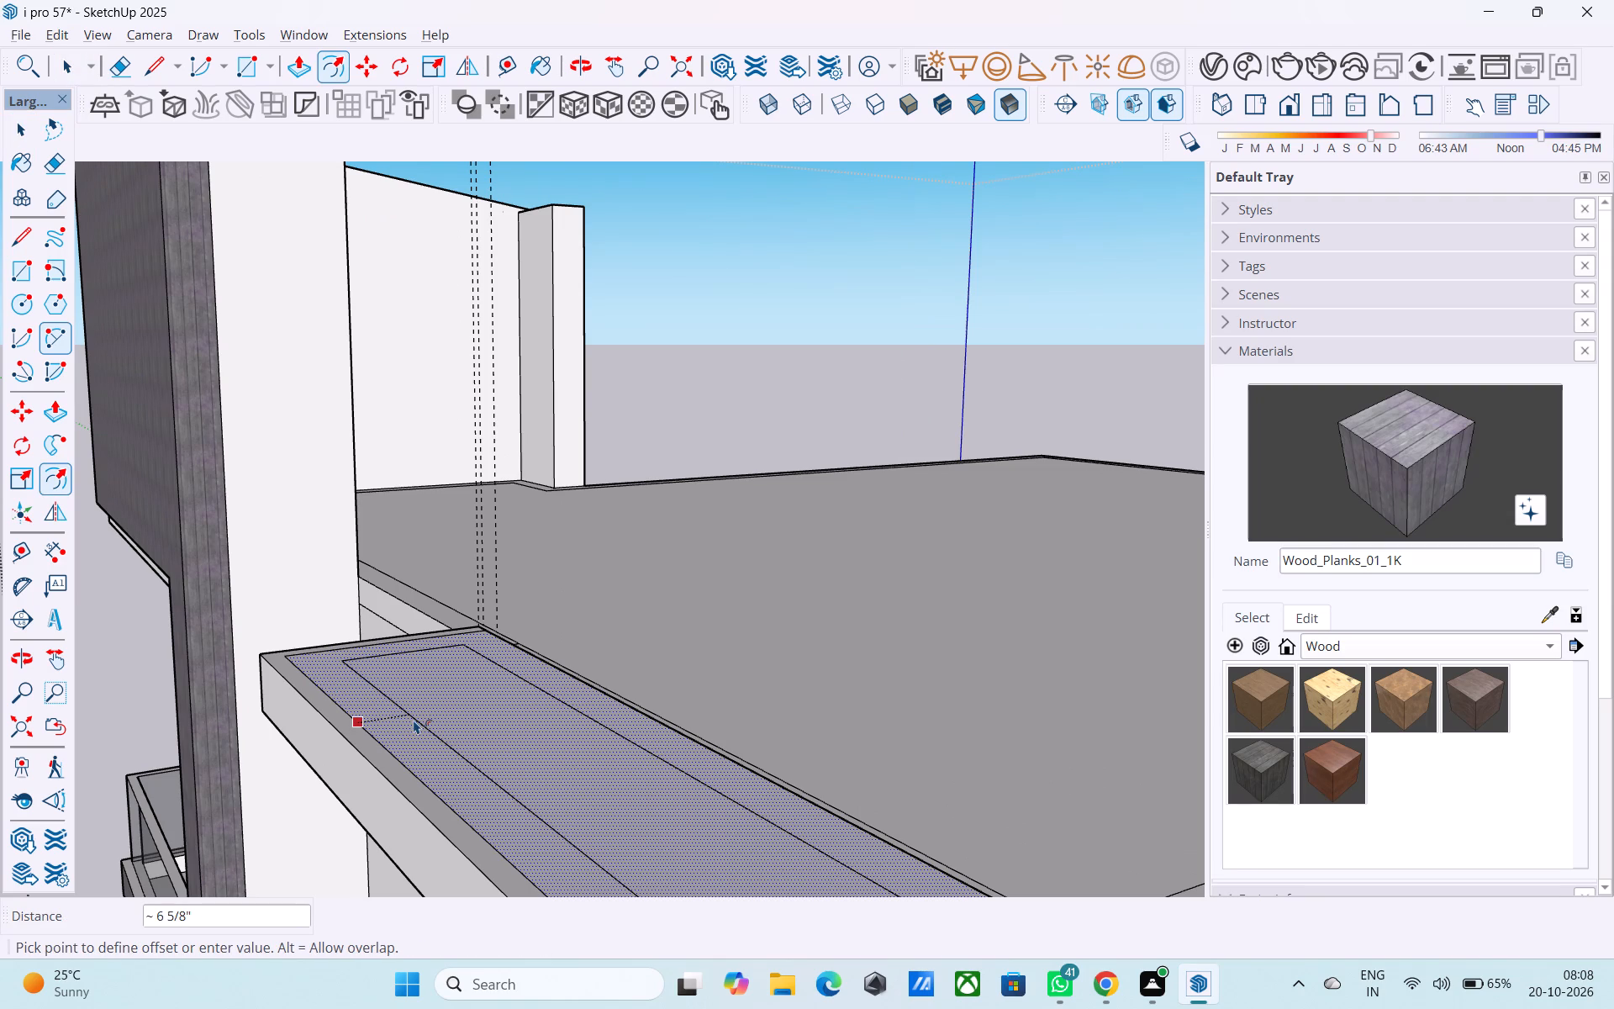
pyautogui.press('2')
pyautogui.hotkey('shift', '"')
pyautogui.press('Return')
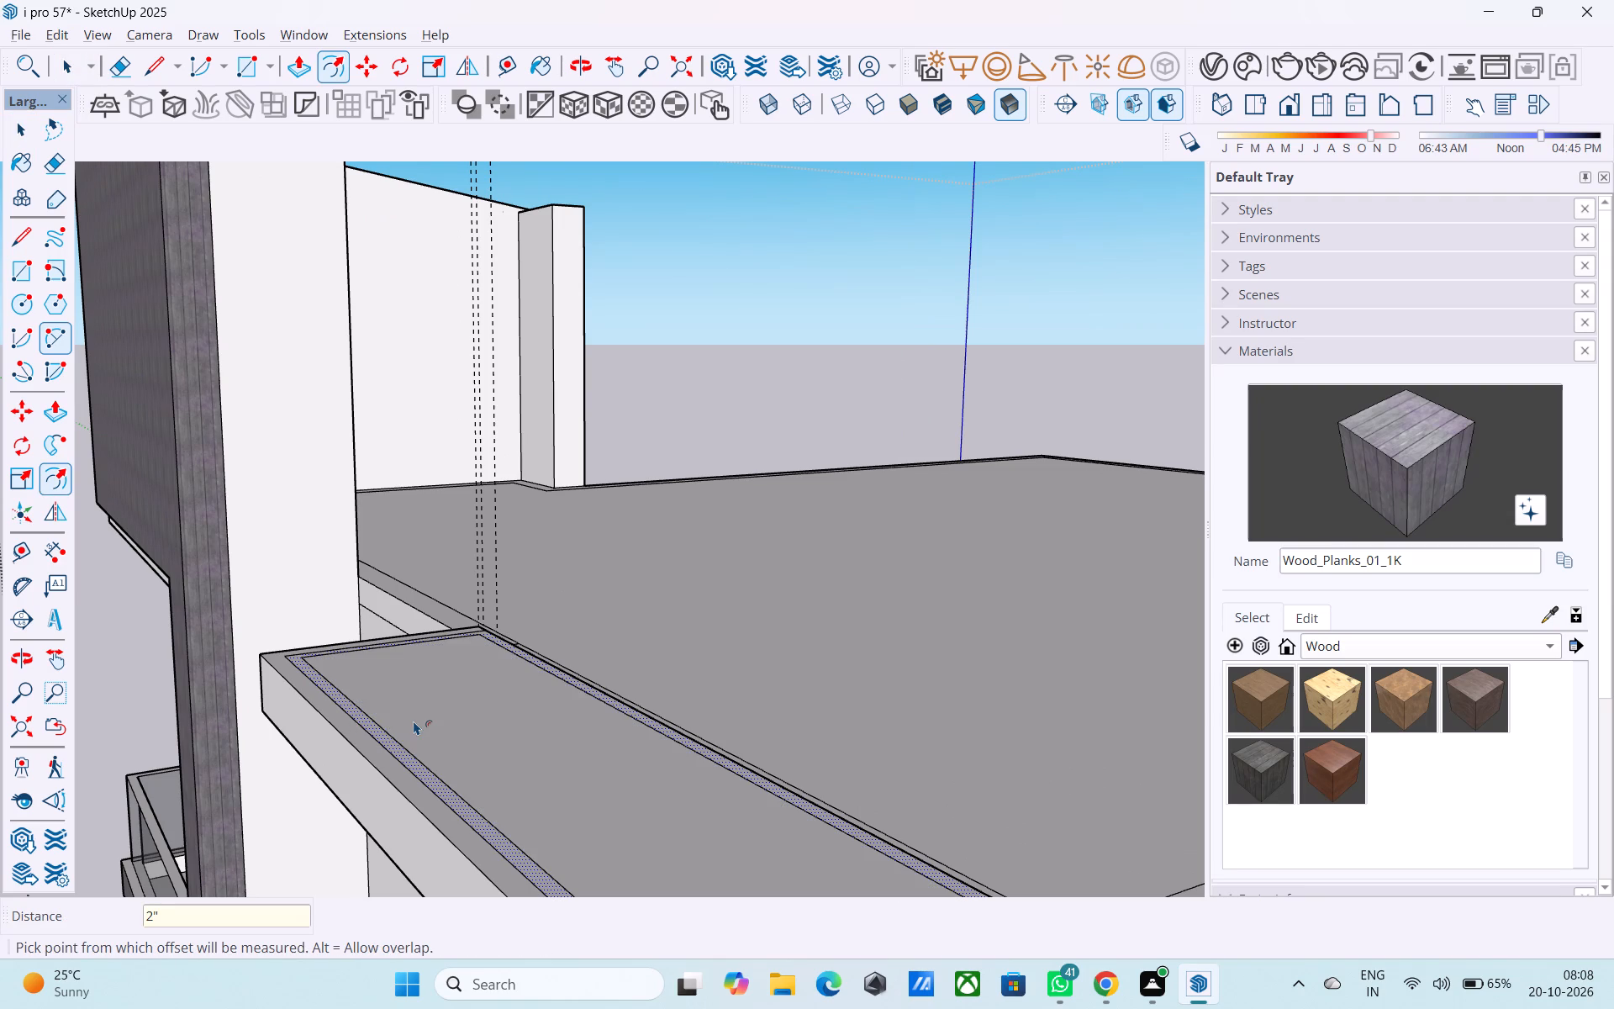
# Offset the door canopy's inner top face 2" inward.
pyautogui.scroll(-11, 423, 658)
pyautogui.scroll(-5, 332, 453)
pyautogui.scroll(4, 384, 637)
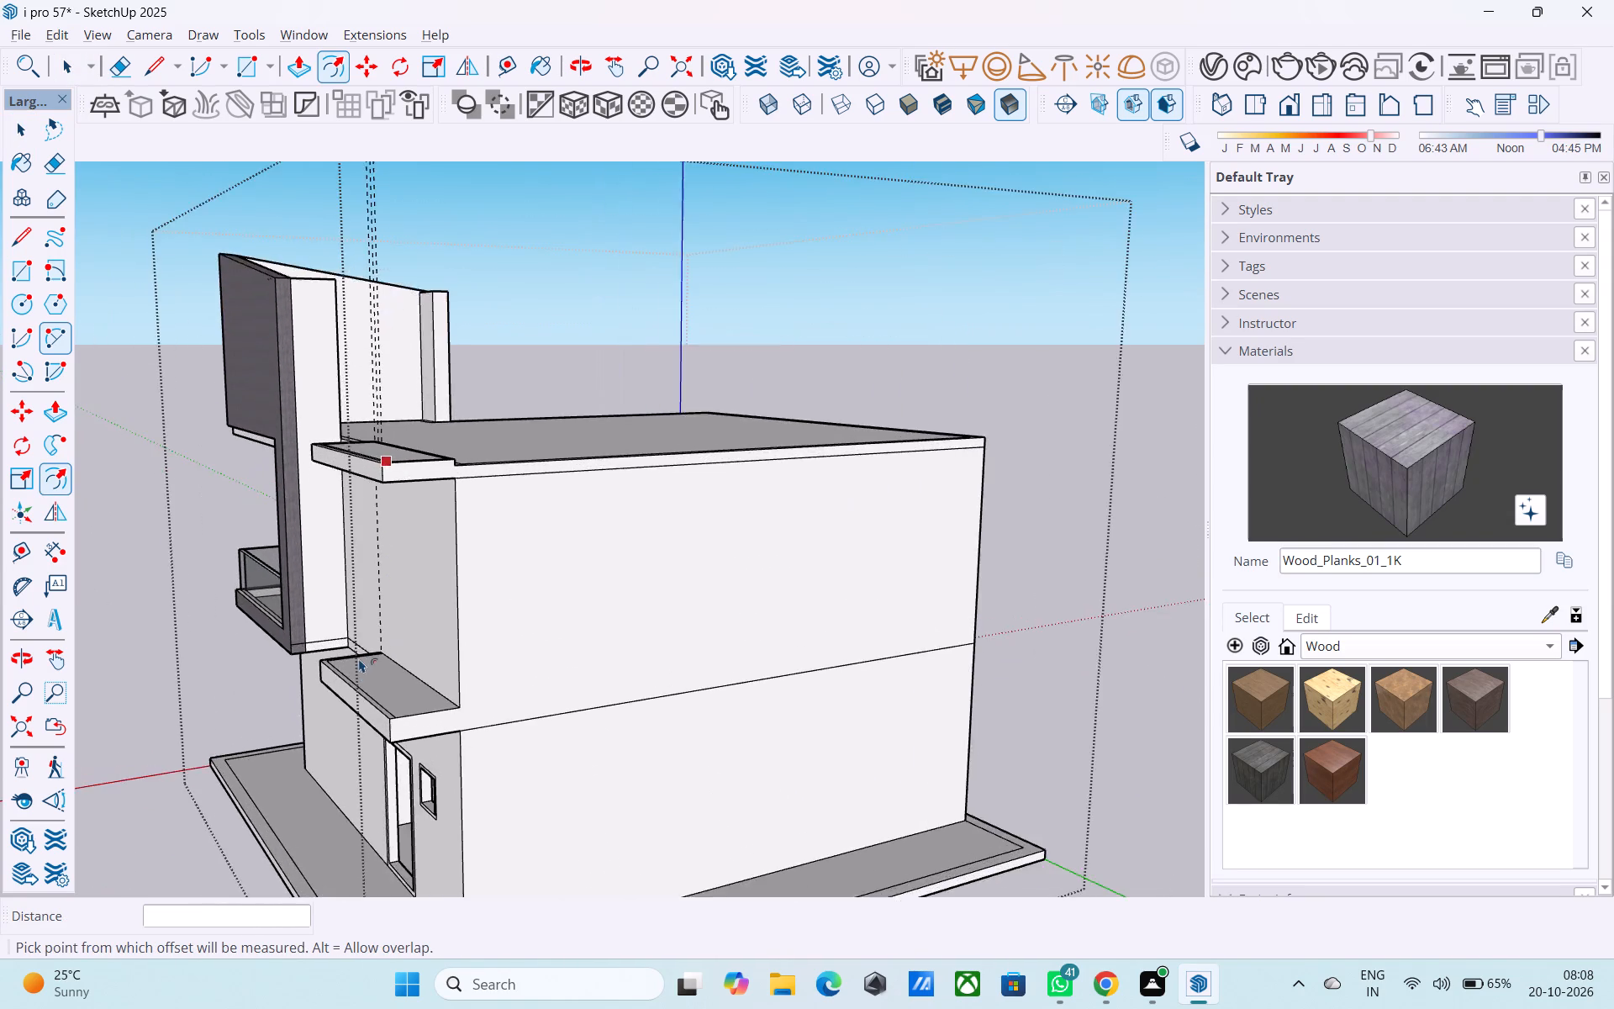
pyautogui.scroll(8, 359, 658)
pyautogui.press('space')
pyautogui.click(416, 702)
pyautogui.press('f')
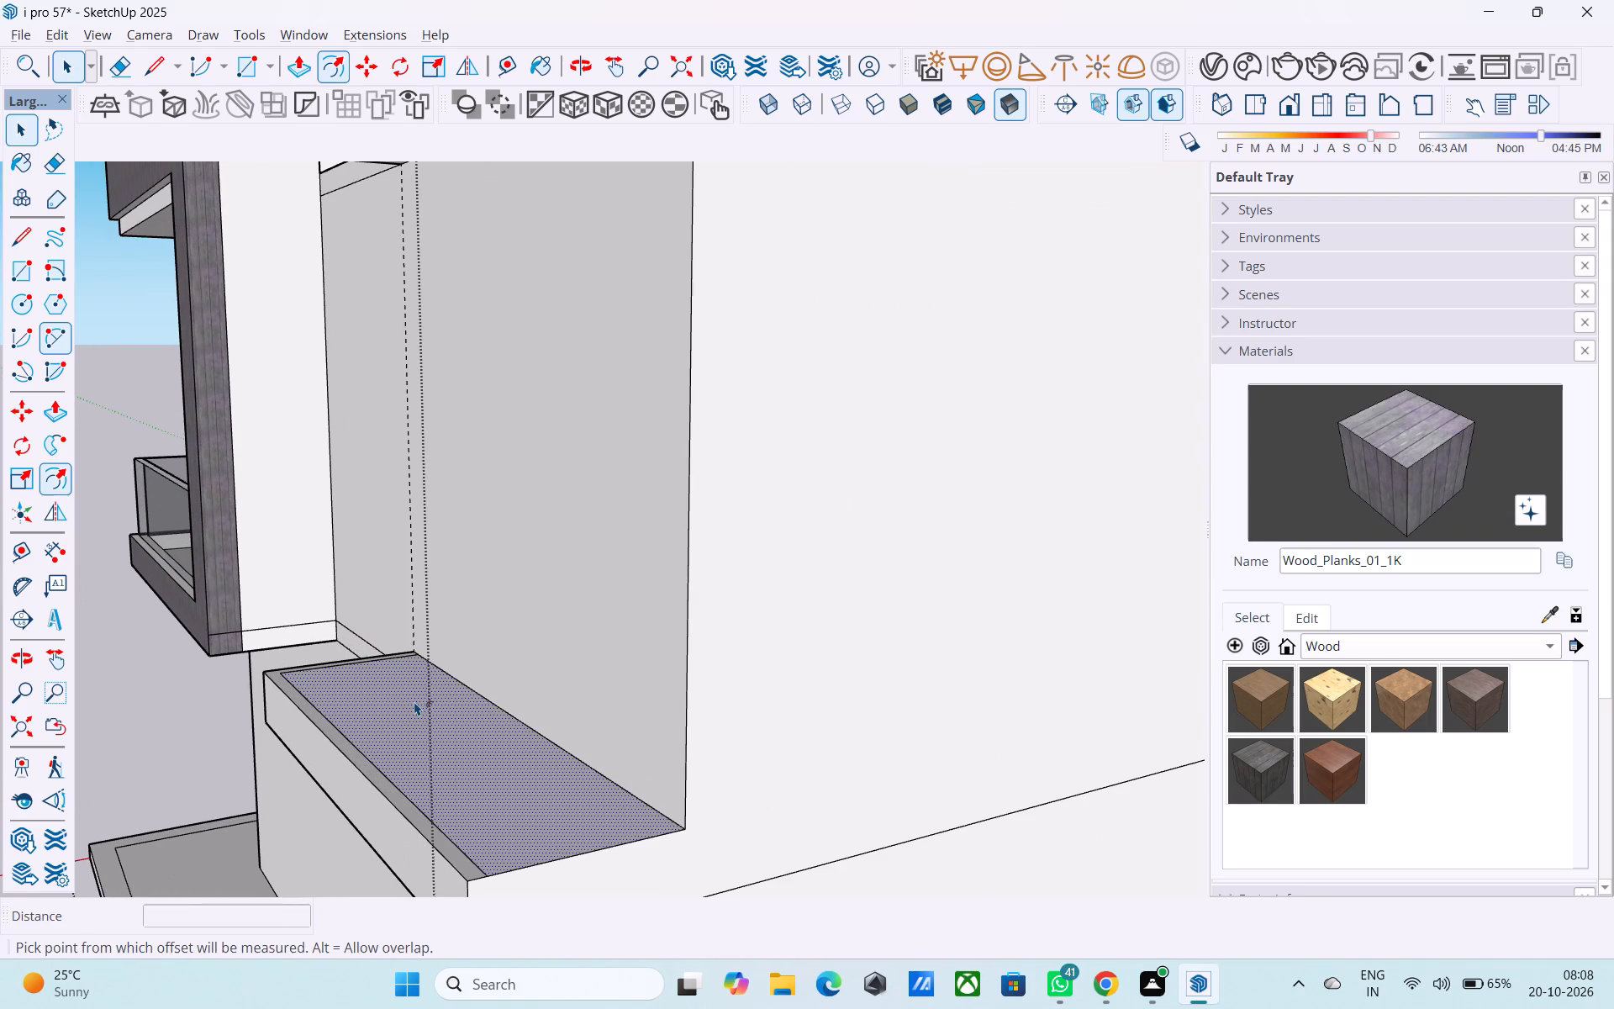
pyautogui.click(414, 701)
pyautogui.press('2')
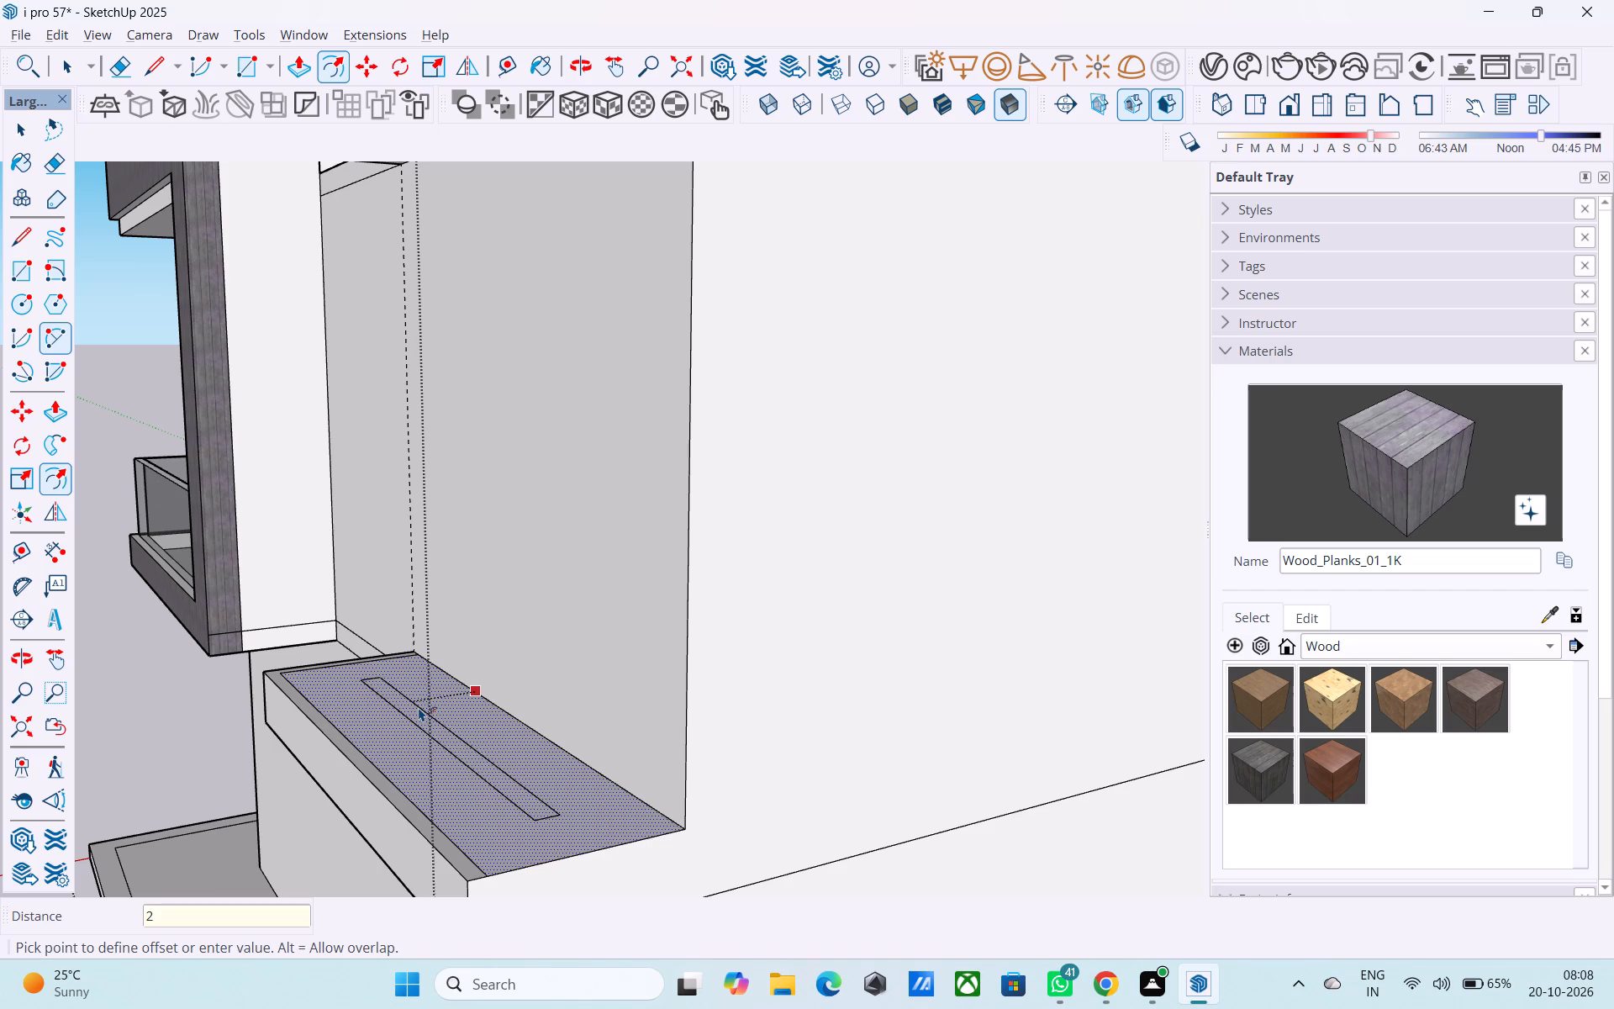
pyautogui.hotkey('shift', '"')
pyautogui.press('Return')
pyautogui.press('space')
# Draw a 2" line from each wall-side corner of the door canopy's new inset outline to the edge along the wall.
pyautogui.scroll(-4, 338, 610)
pyautogui.moveTo(336, 610); pyautogui.dragTo(369, 634, button='middle')
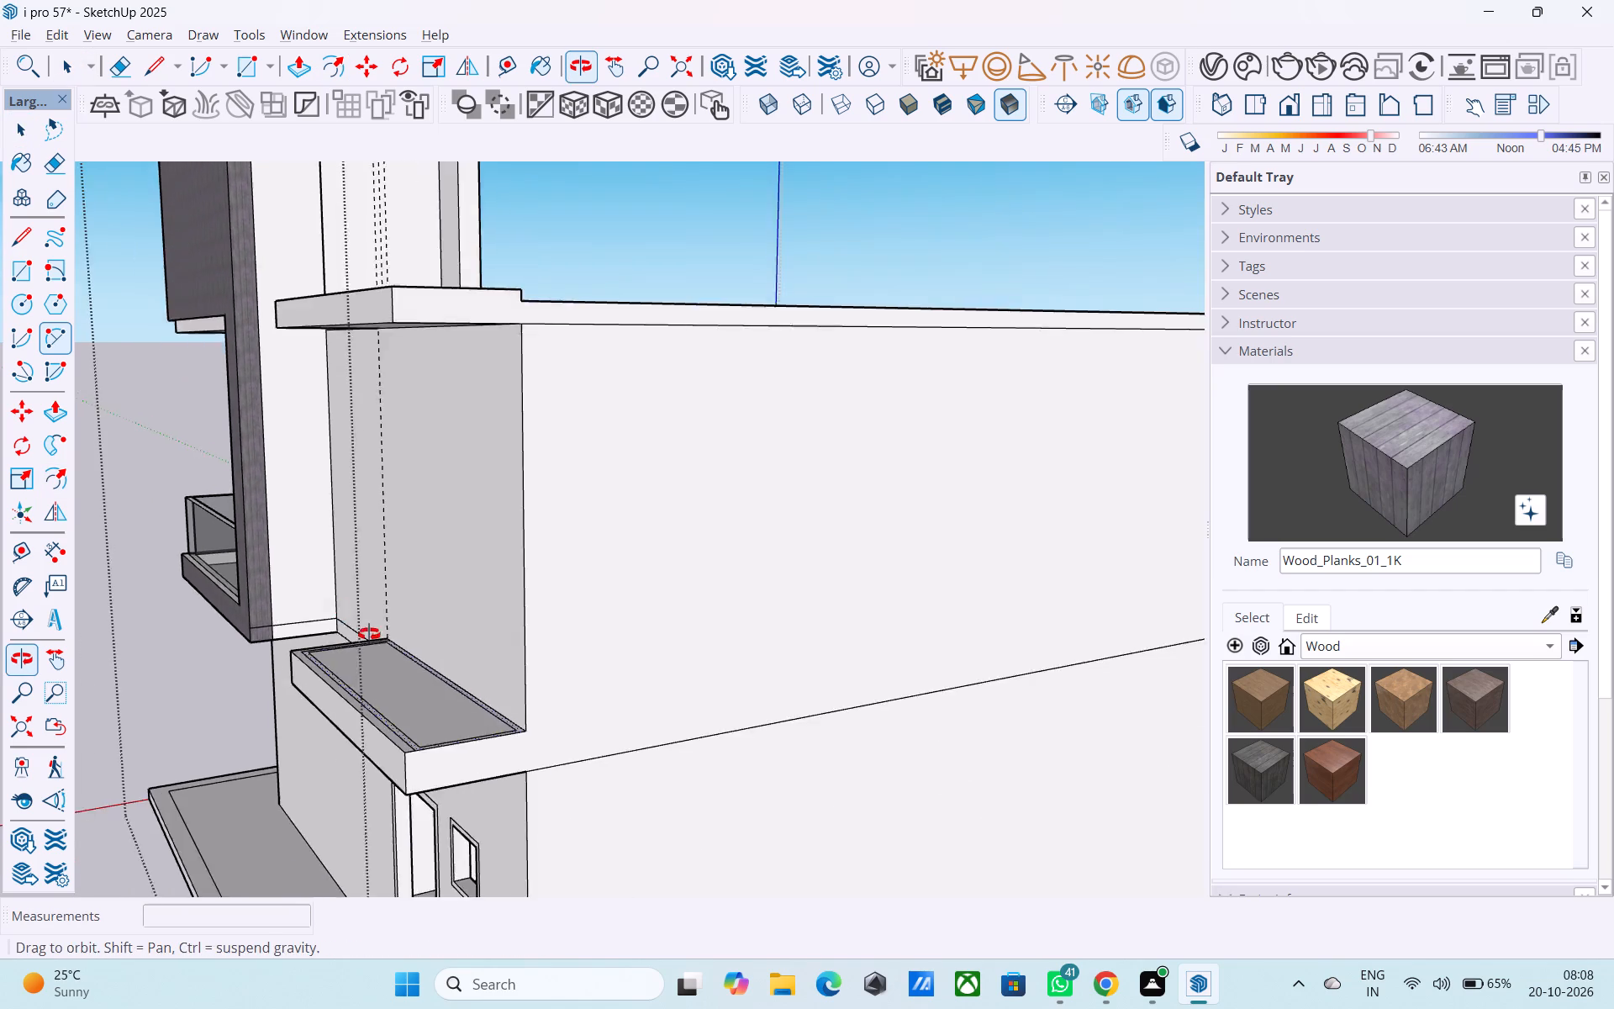
pyautogui.moveTo(369, 634); pyautogui.dragTo(485, 635, button='middle')
pyautogui.scroll(-7, 395, 562)
pyautogui.scroll(11, 683, 679)
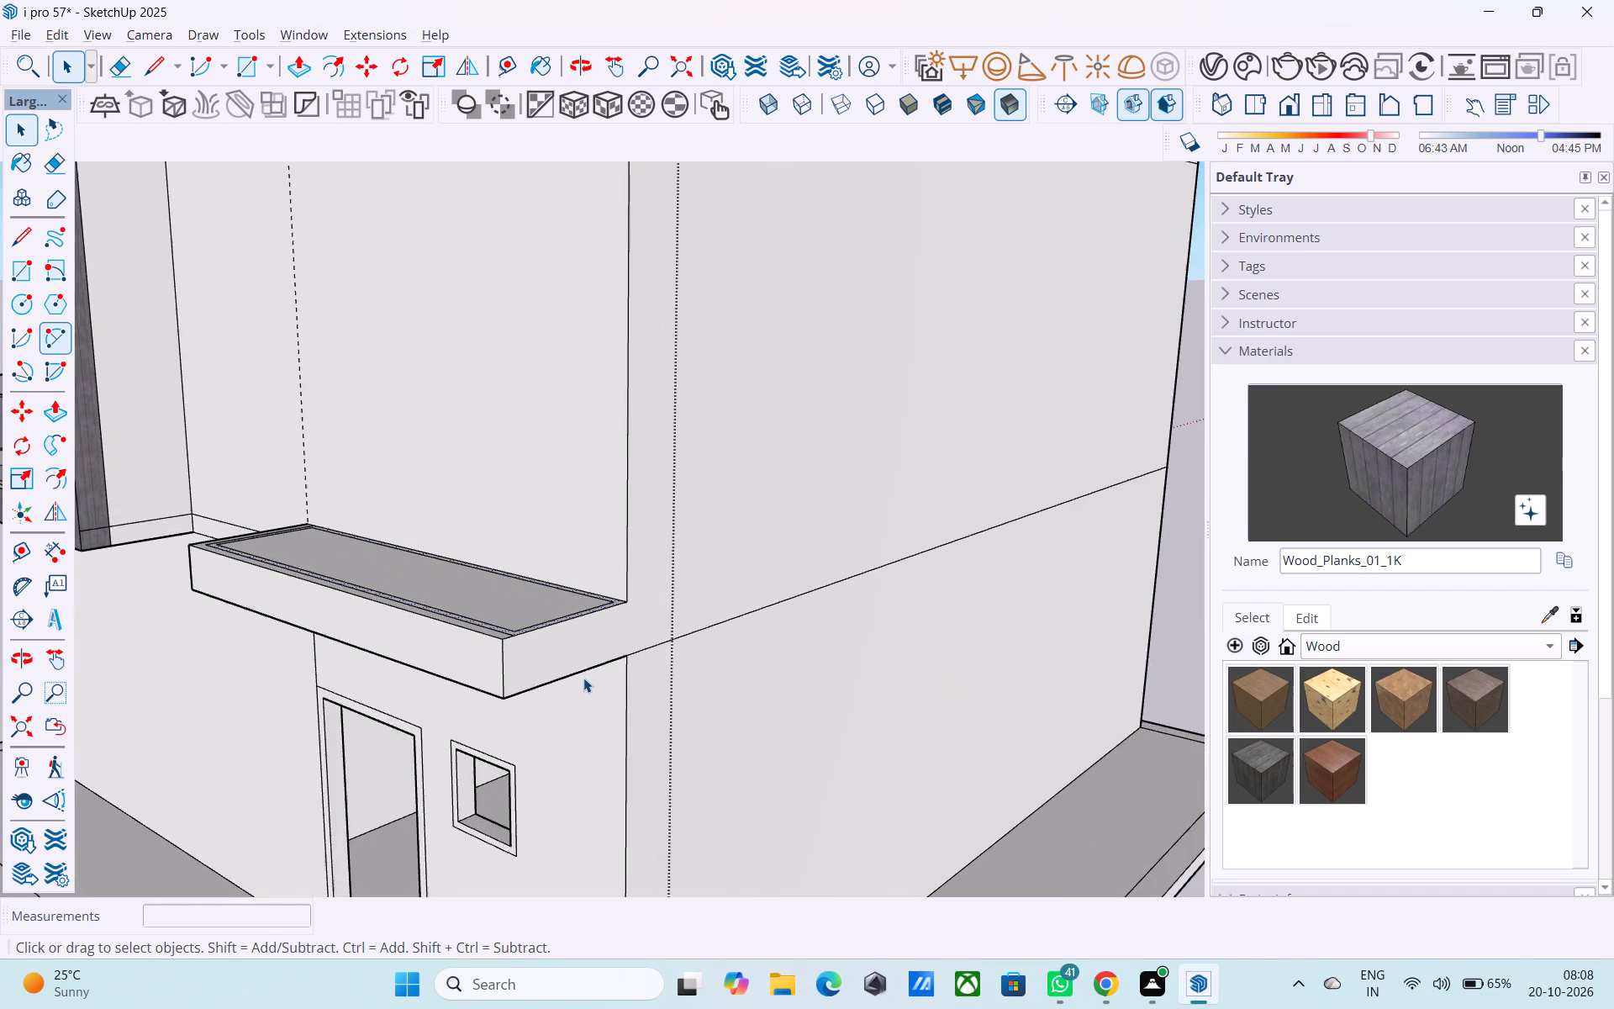
pyautogui.moveTo(585, 666); pyautogui.dragTo(641, 899, button='middle')
pyautogui.scroll(1, 589, 637)
pyautogui.press('l')
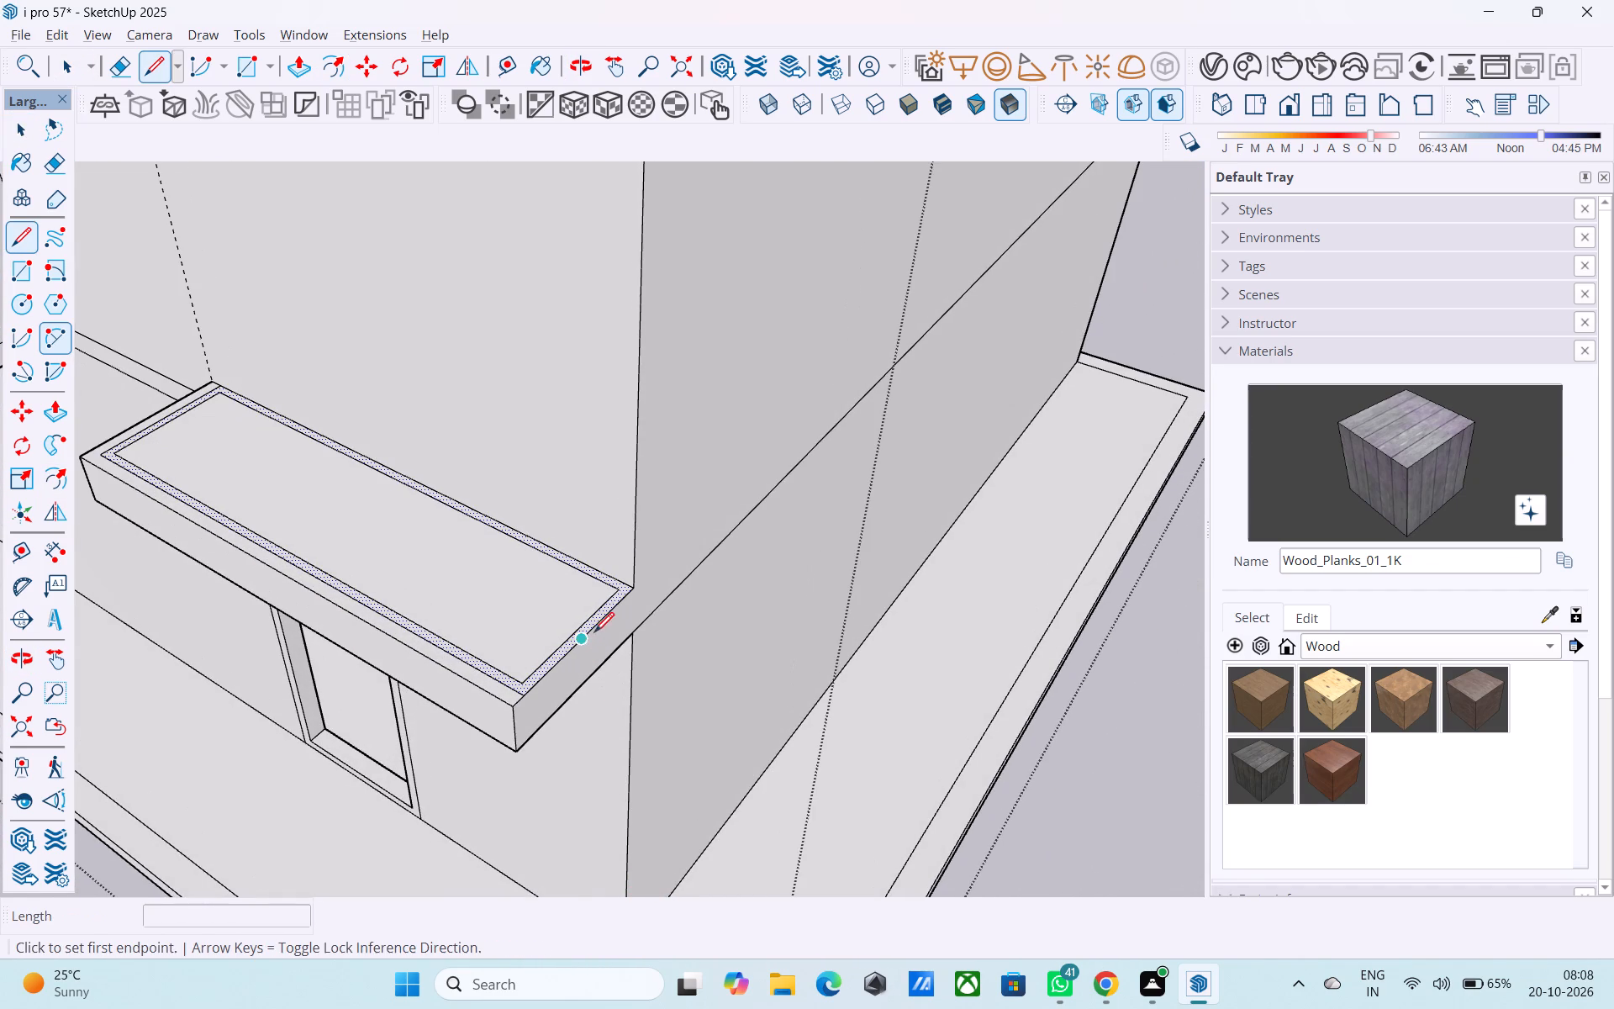
pyautogui.scroll(6, 594, 630)
pyautogui.click(631, 561)
pyautogui.click(641, 551)
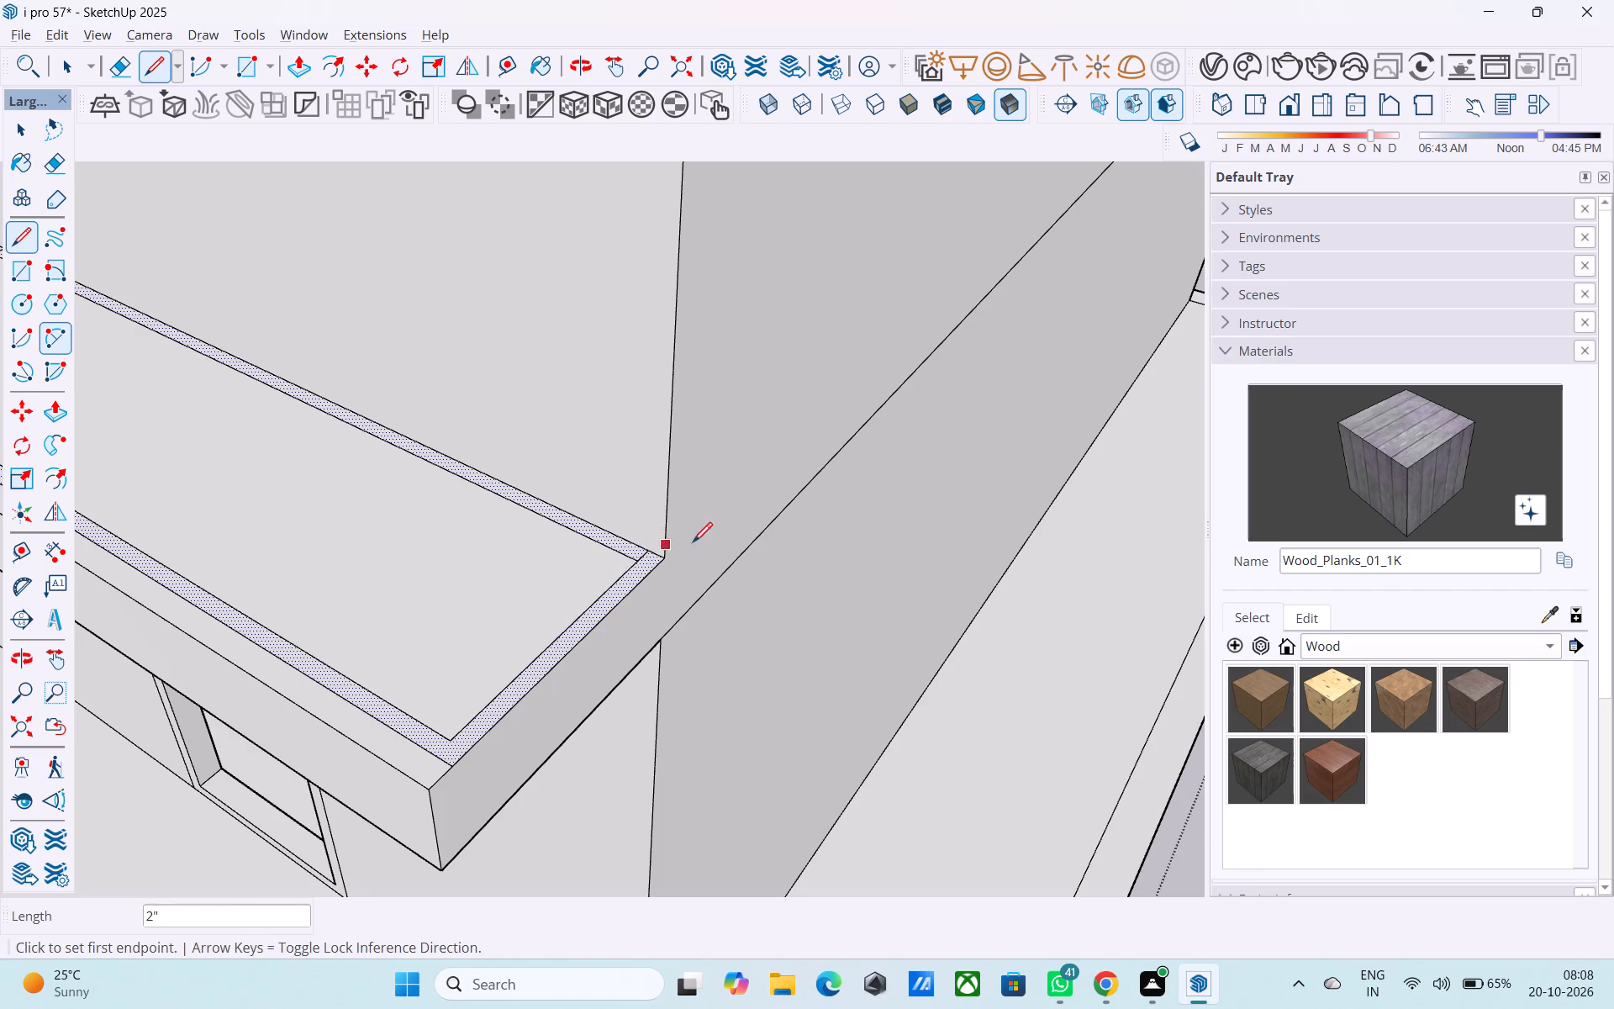
pyautogui.scroll(-10, 752, 549)
pyautogui.scroll(13, 370, 457)
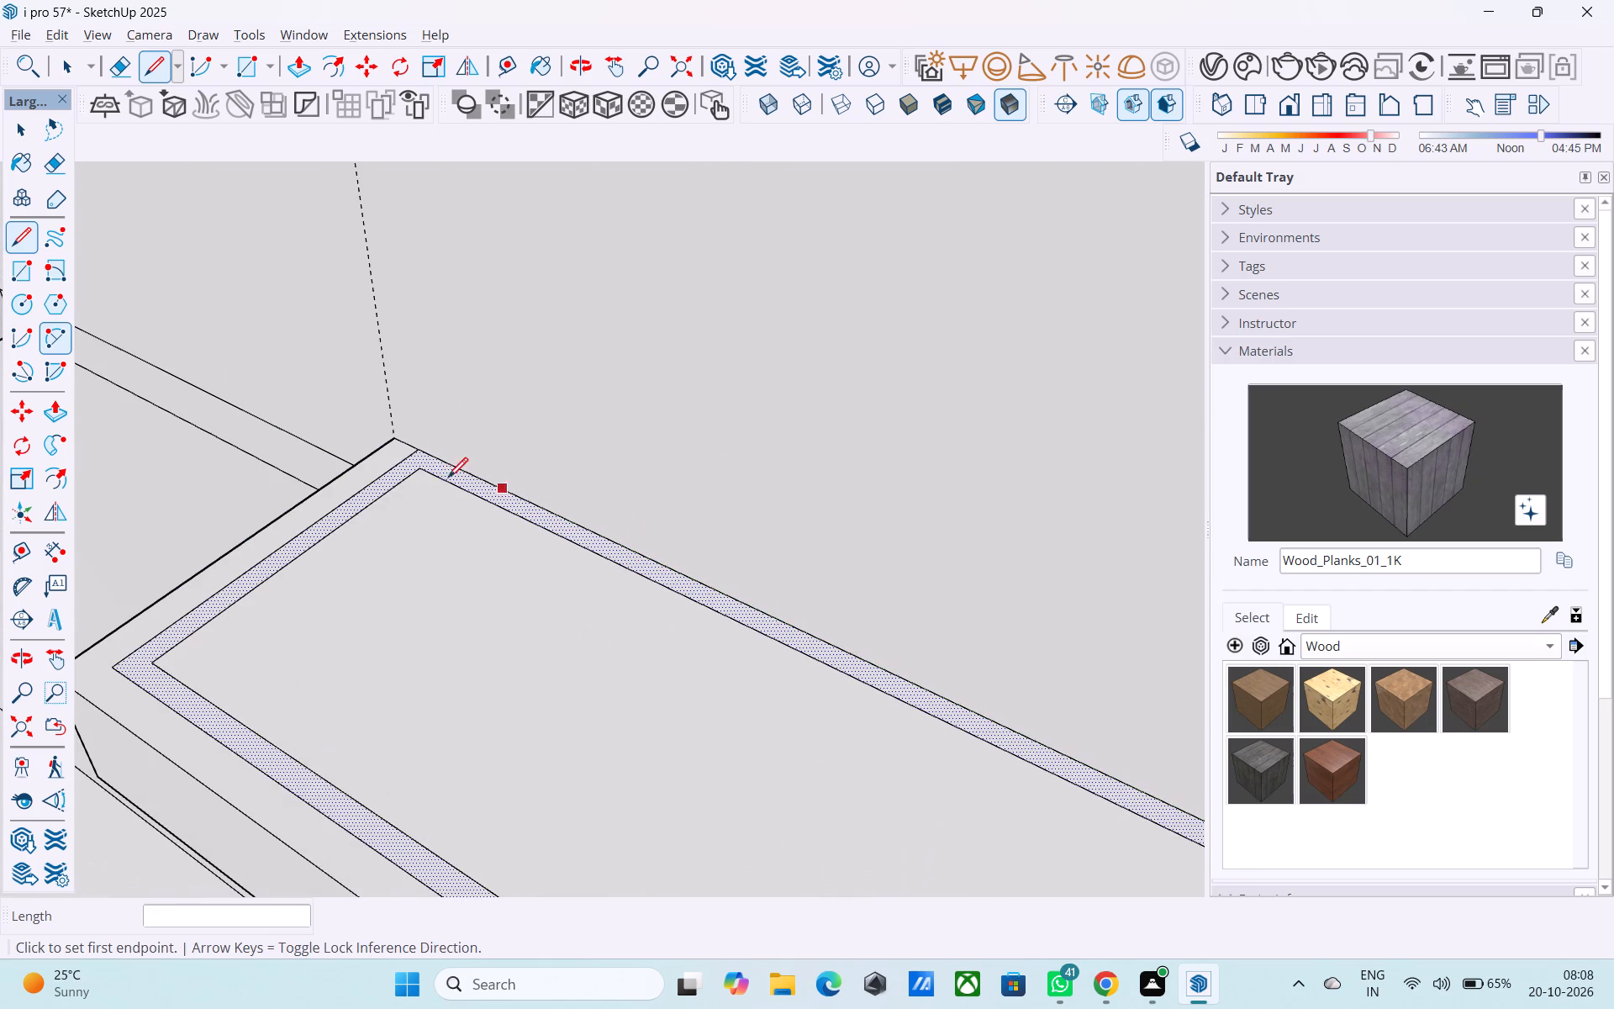
pyautogui.click(429, 469)
pyautogui.click(432, 455)
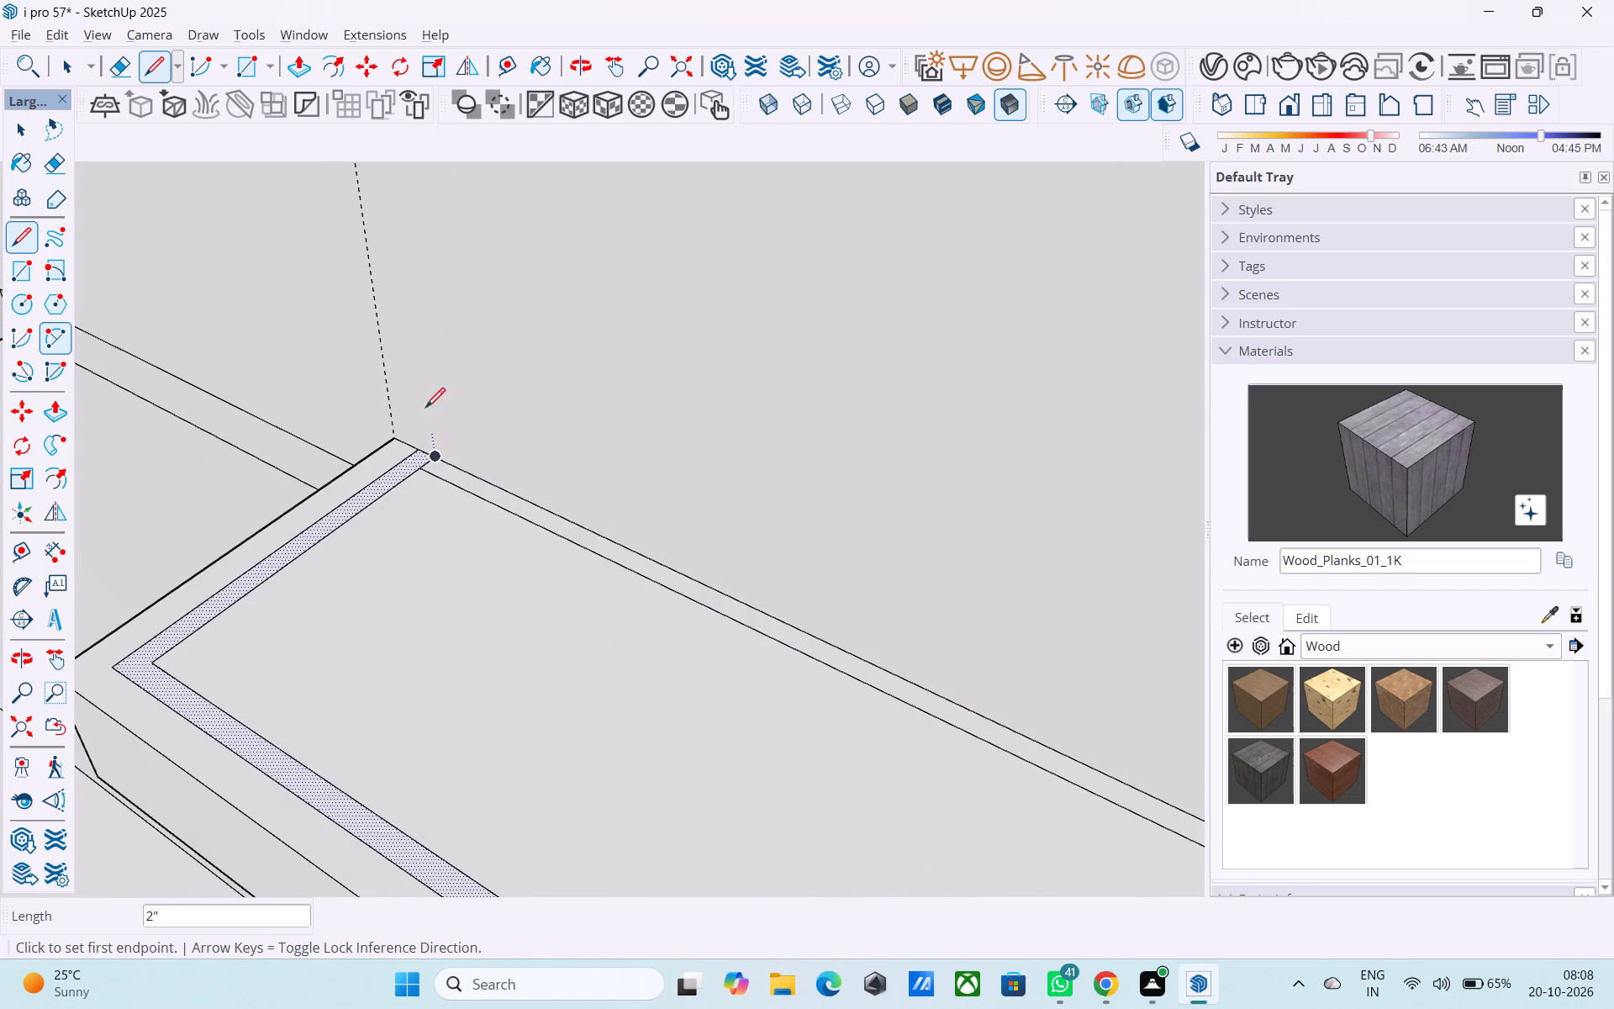
# Draw a 2" line from each building-side corner of the roof overhang's inset outline to its edge along the main roof.
pyautogui.scroll(-16, 423, 339)
pyautogui.scroll(-4, 356, 584)
pyautogui.scroll(7, 522, 417)
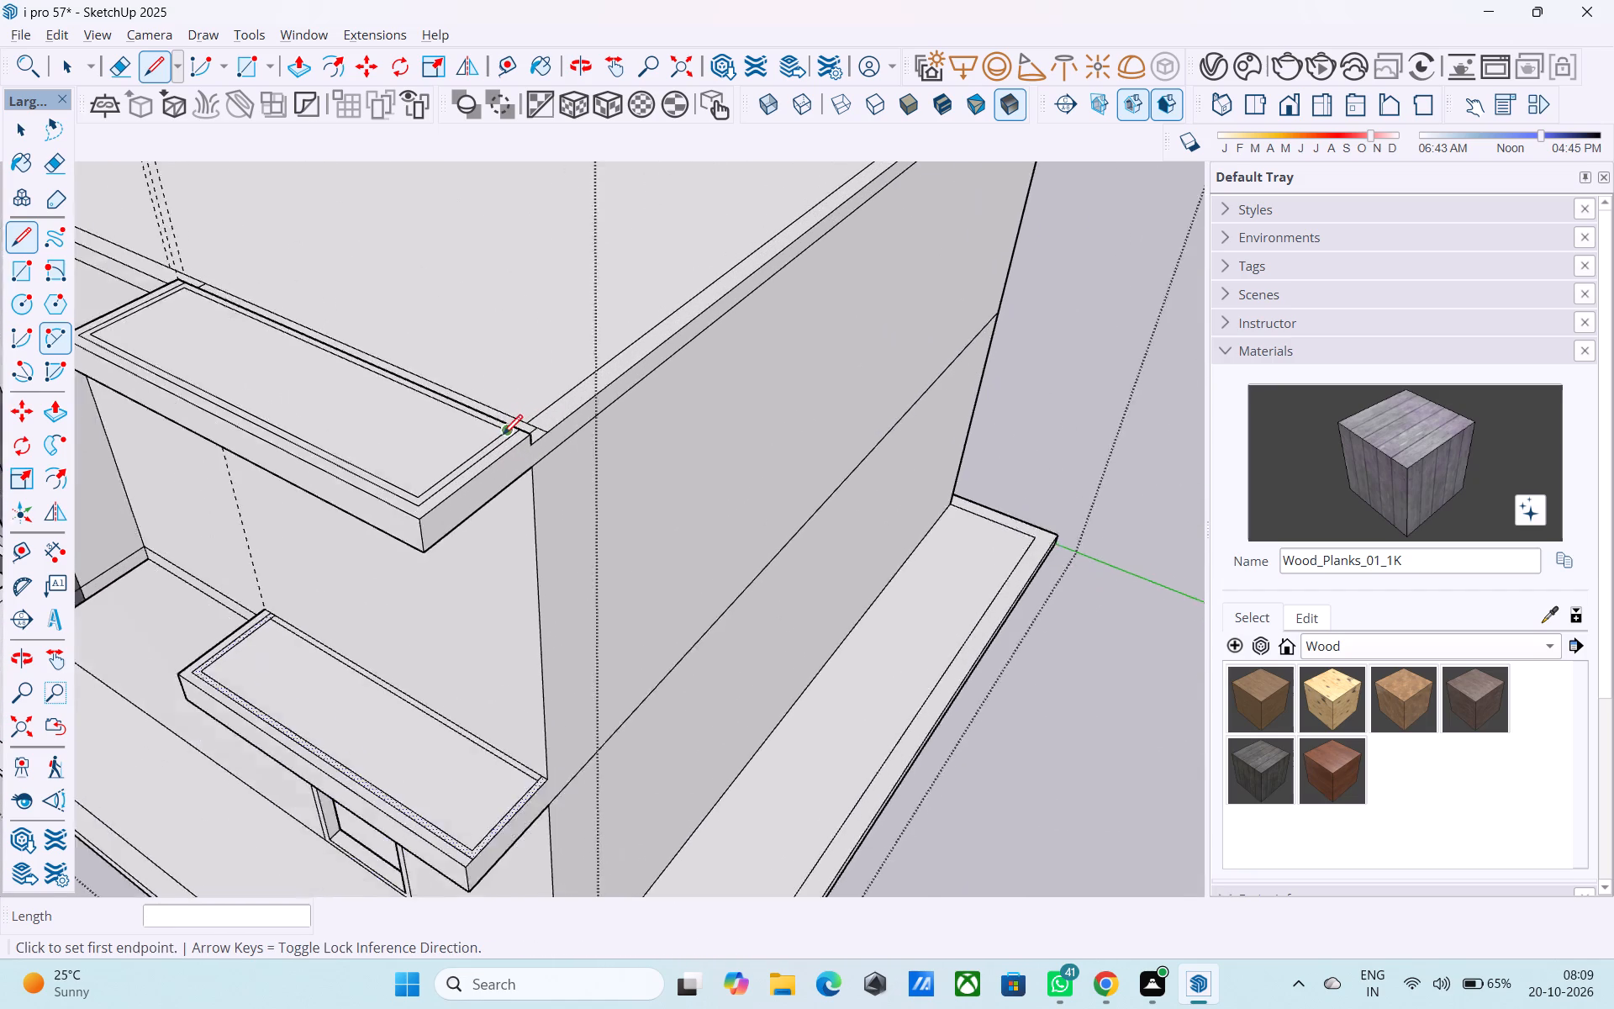
pyautogui.scroll(12, 503, 436)
pyautogui.click(514, 421)
pyautogui.click(535, 406)
pyautogui.scroll(-2, 565, 417)
pyautogui.moveTo(599, 517); pyautogui.dragTo(601, 565, button='middle')
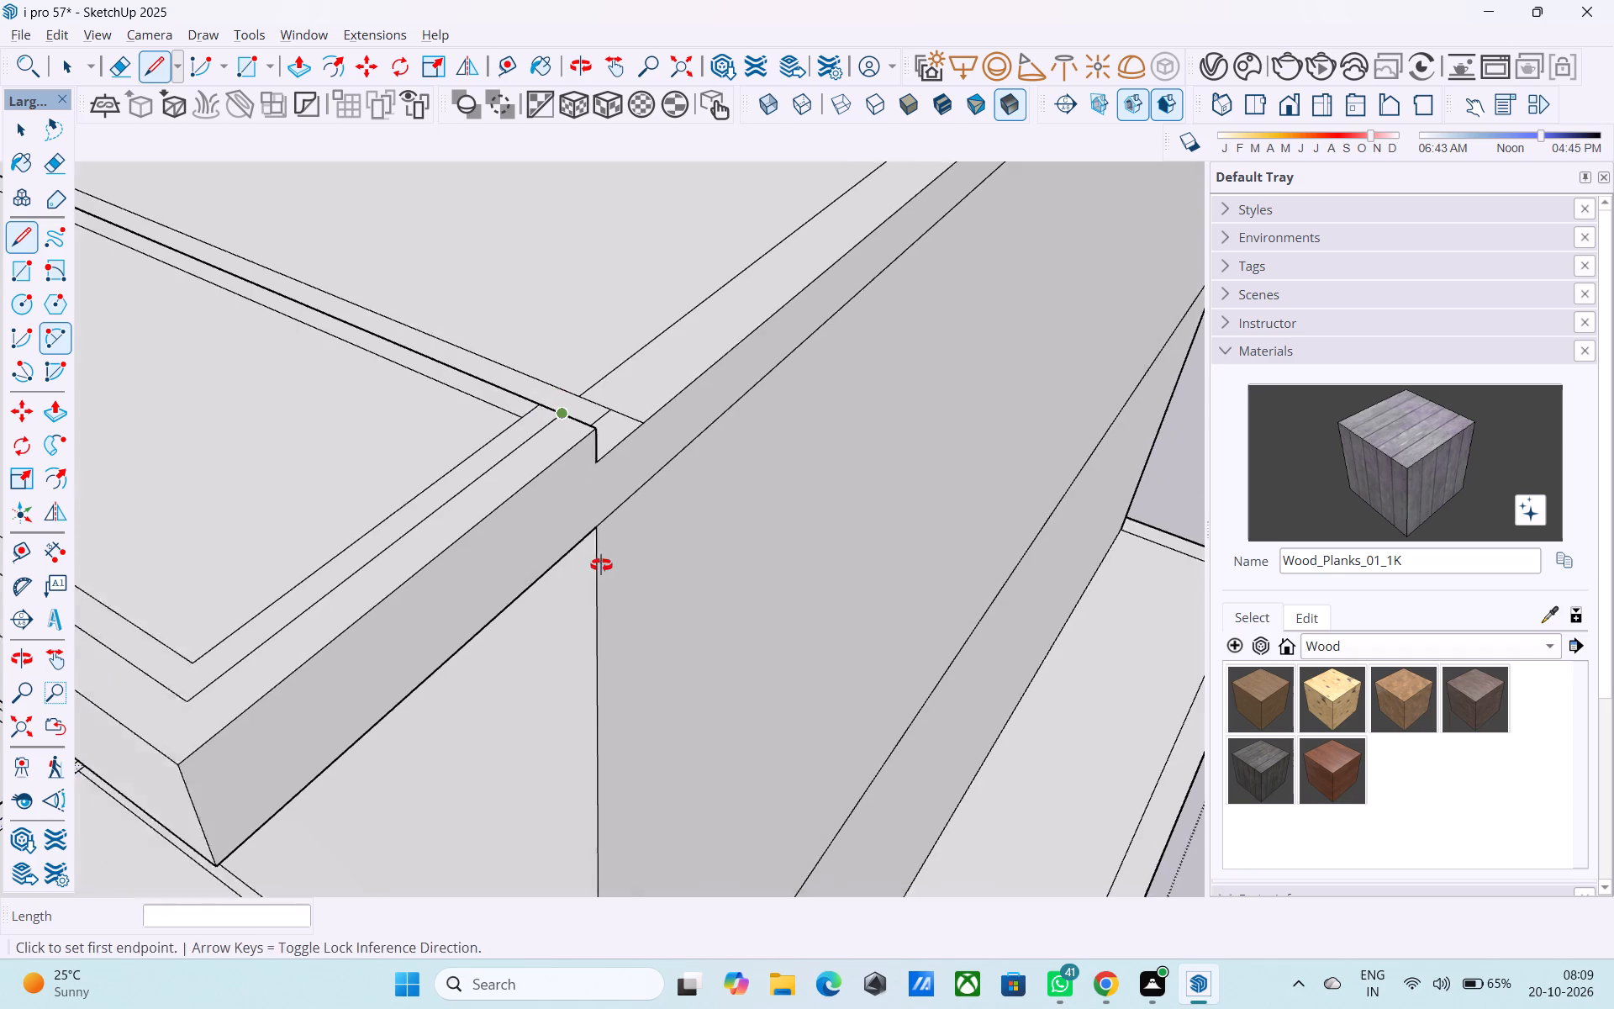
pyautogui.moveTo(601, 565); pyautogui.dragTo(583, 658, button='middle')
pyautogui.scroll(-13, 601, 565)
pyautogui.scroll(2, 427, 400)
pyautogui.scroll(10, 287, 359)
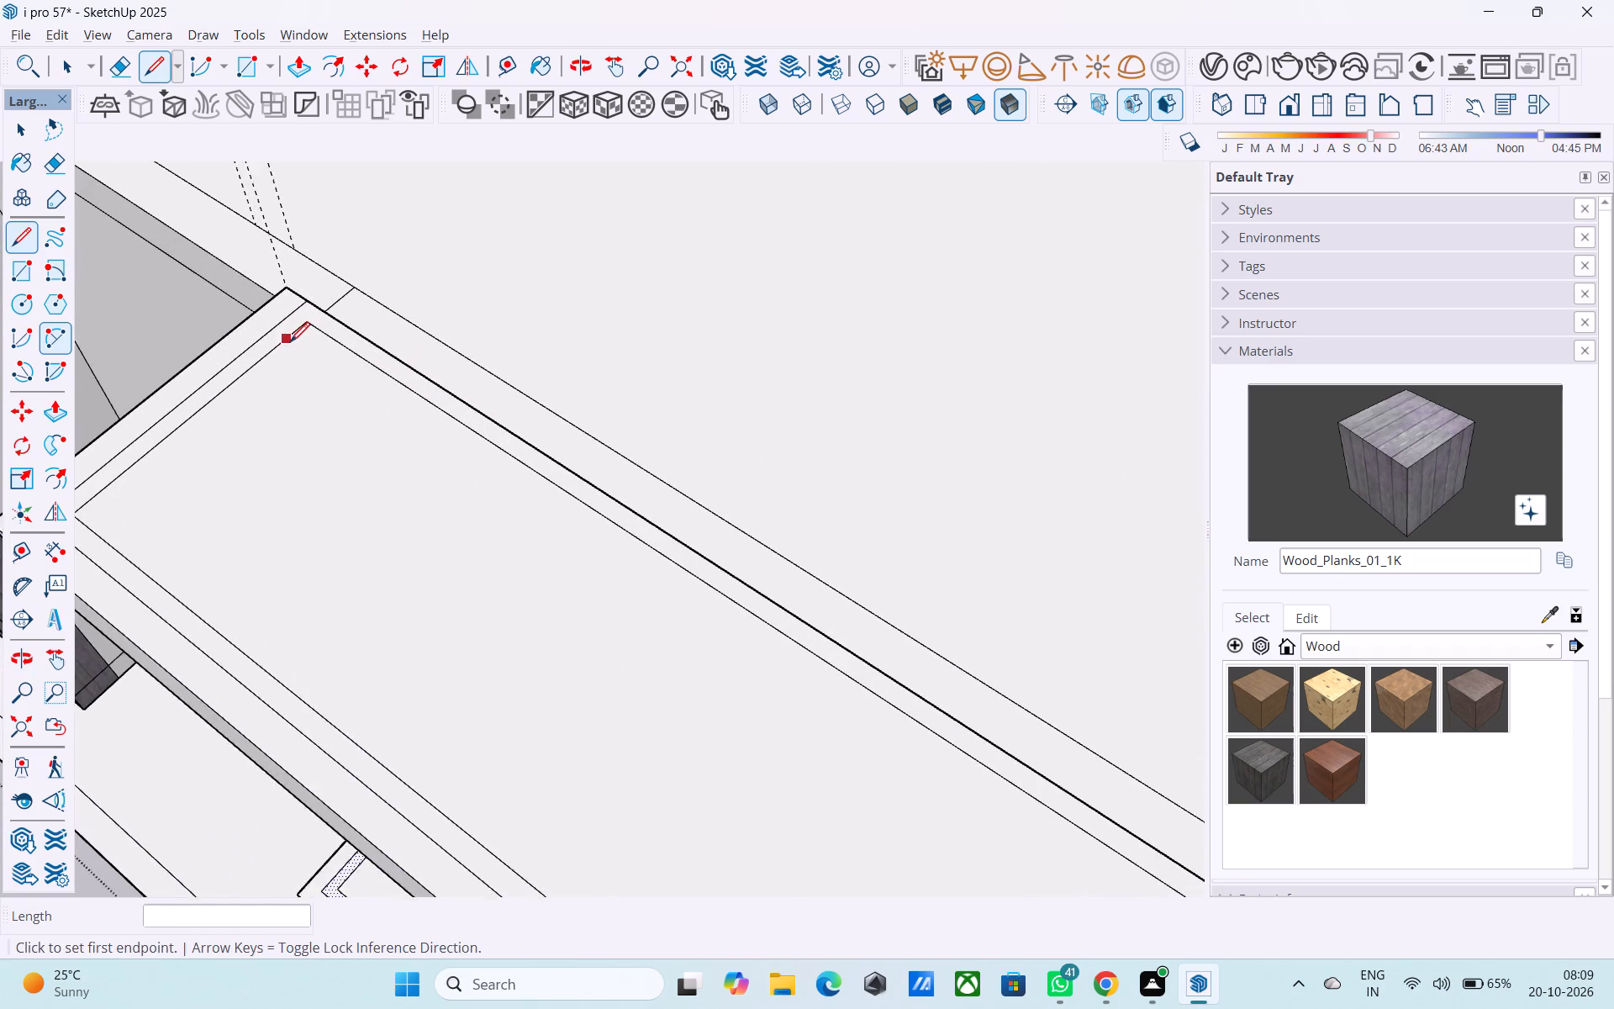
pyautogui.click(303, 325)
pyautogui.click(324, 307)
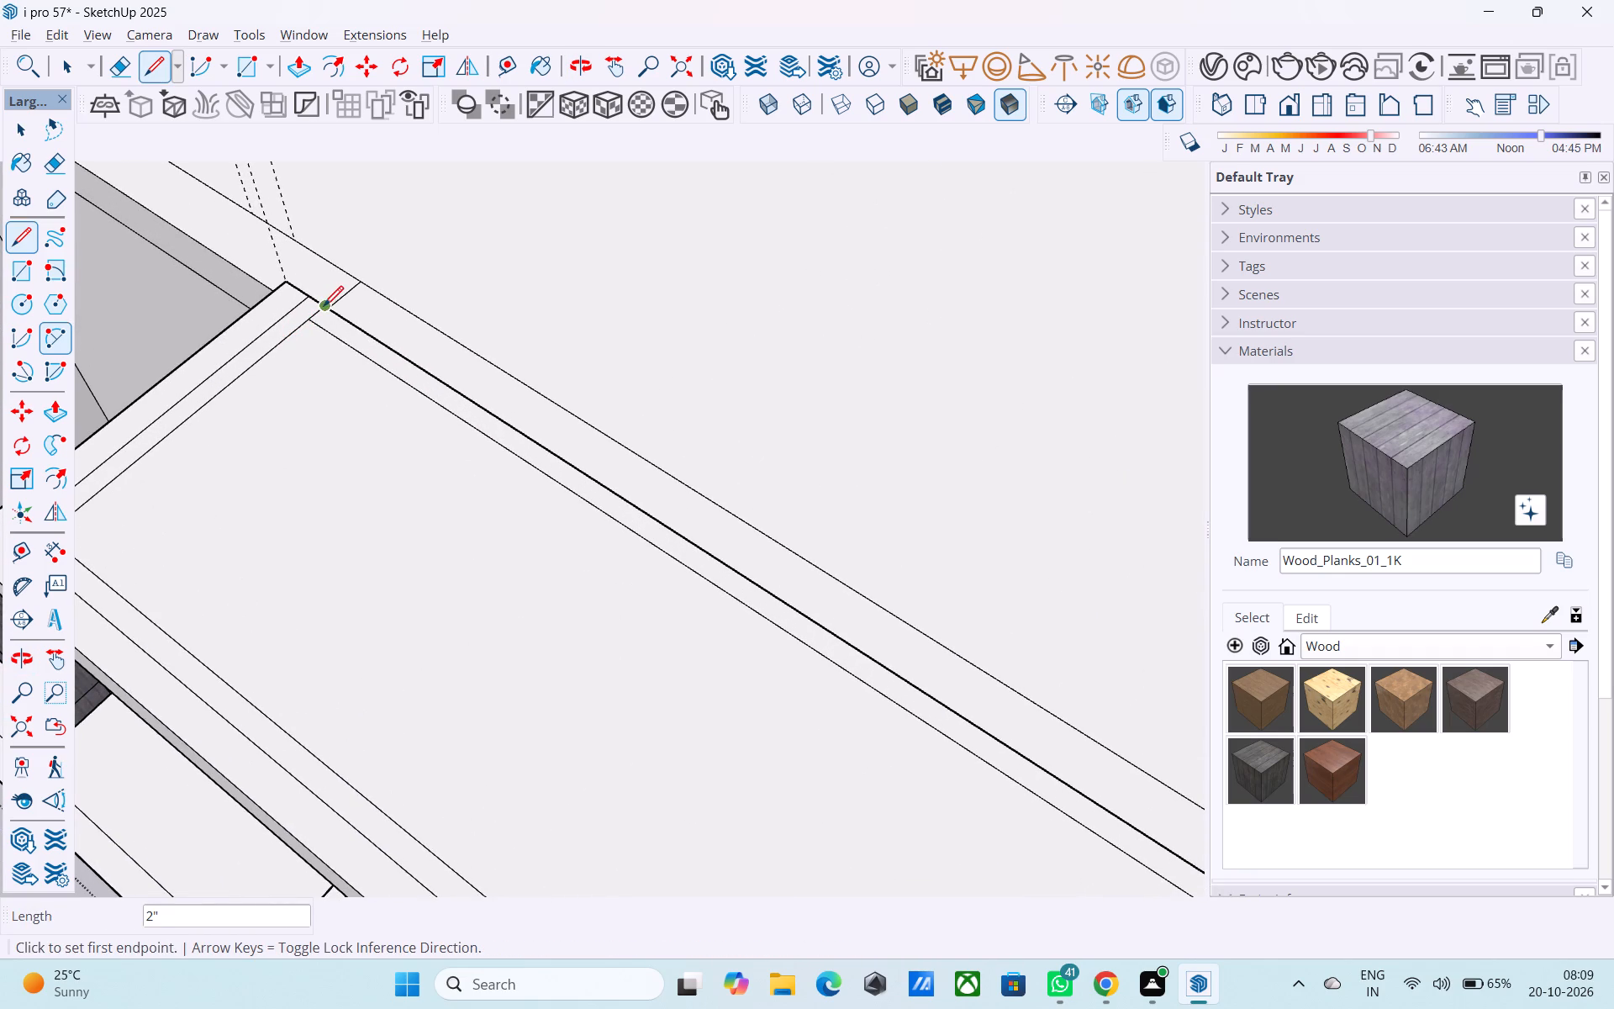
# Save the model.
pyautogui.hotkey('ctrl', 's')
pyautogui.press('space')
# Draw a 2' vertical line at the roof overhang's front border corner and extend it into a 2' high upright rectangle along the long front side.
pyautogui.scroll(-6, 323, 328)
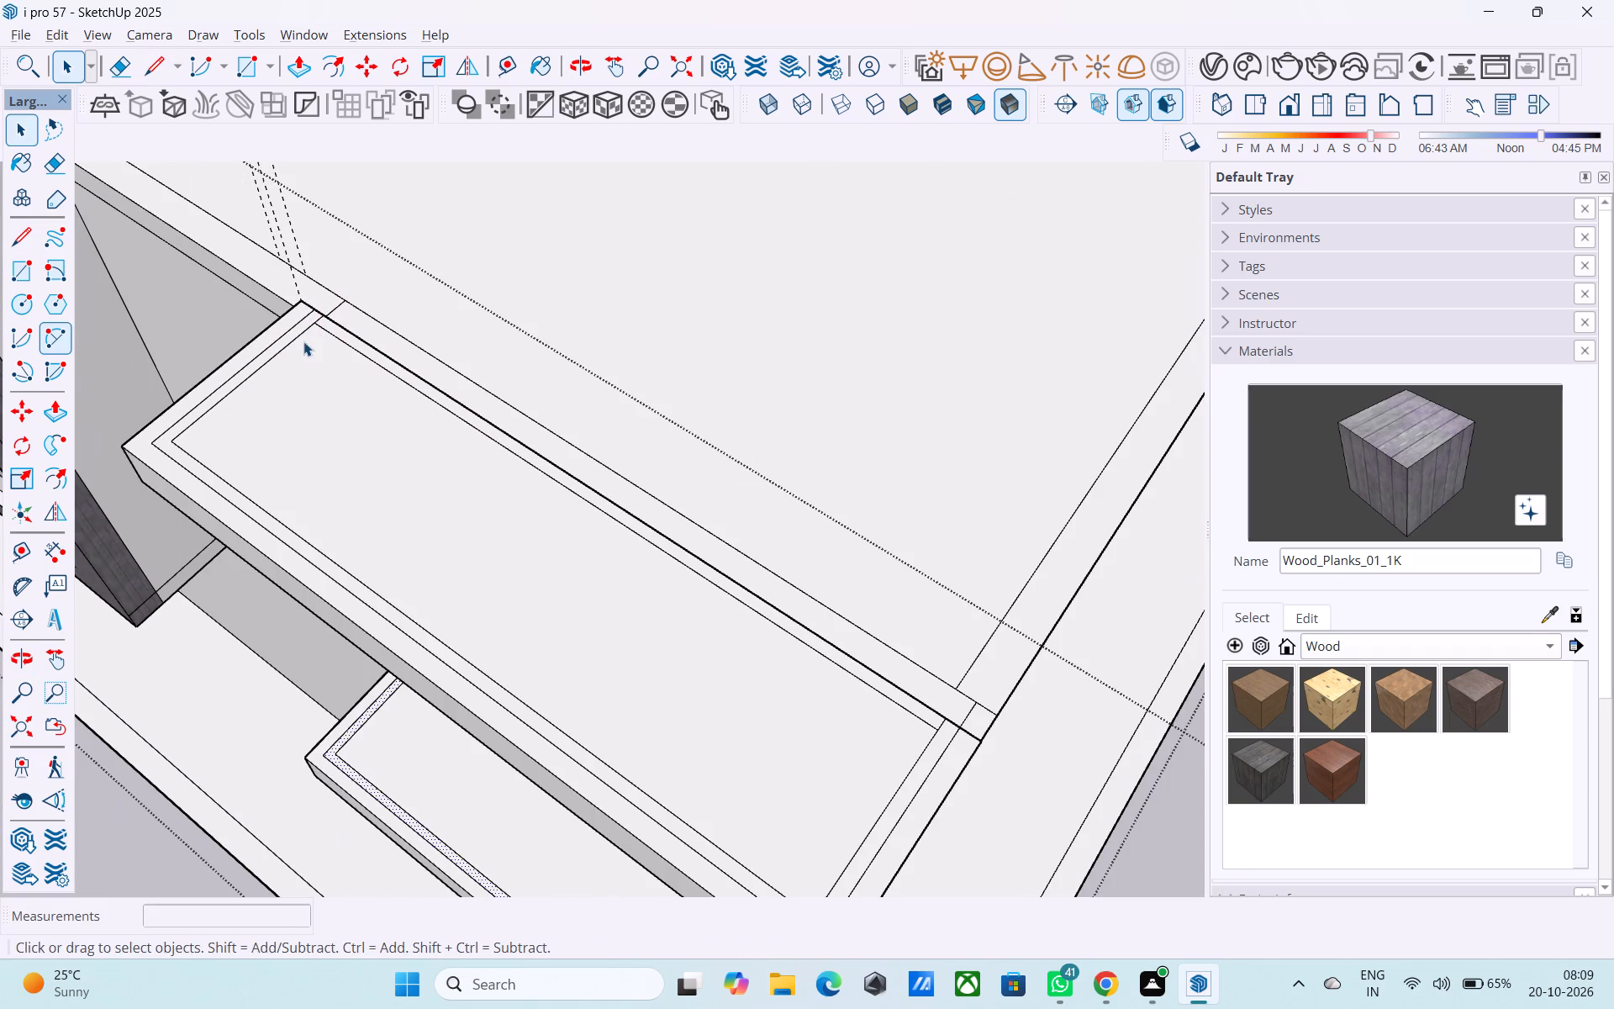
pyautogui.moveTo(298, 348); pyautogui.dragTo(263, 295, button='middle')
pyautogui.scroll(-3, 263, 298)
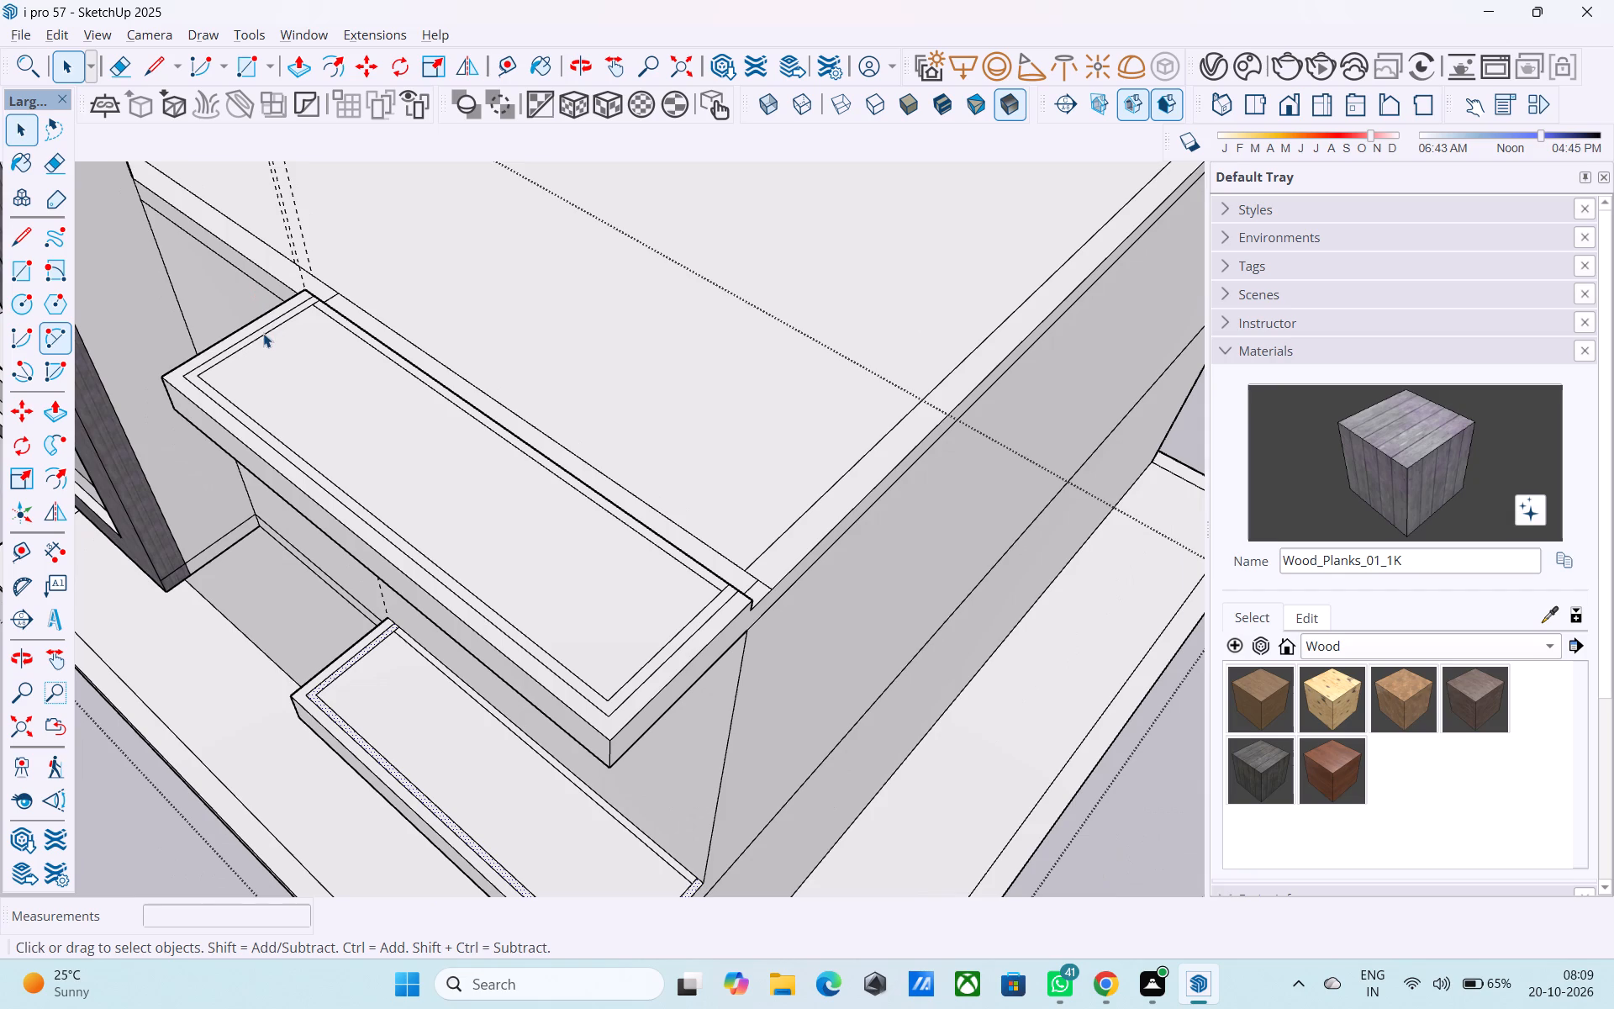
pyautogui.press('l')
pyautogui.scroll(3, 181, 371)
pyautogui.click(181, 371)
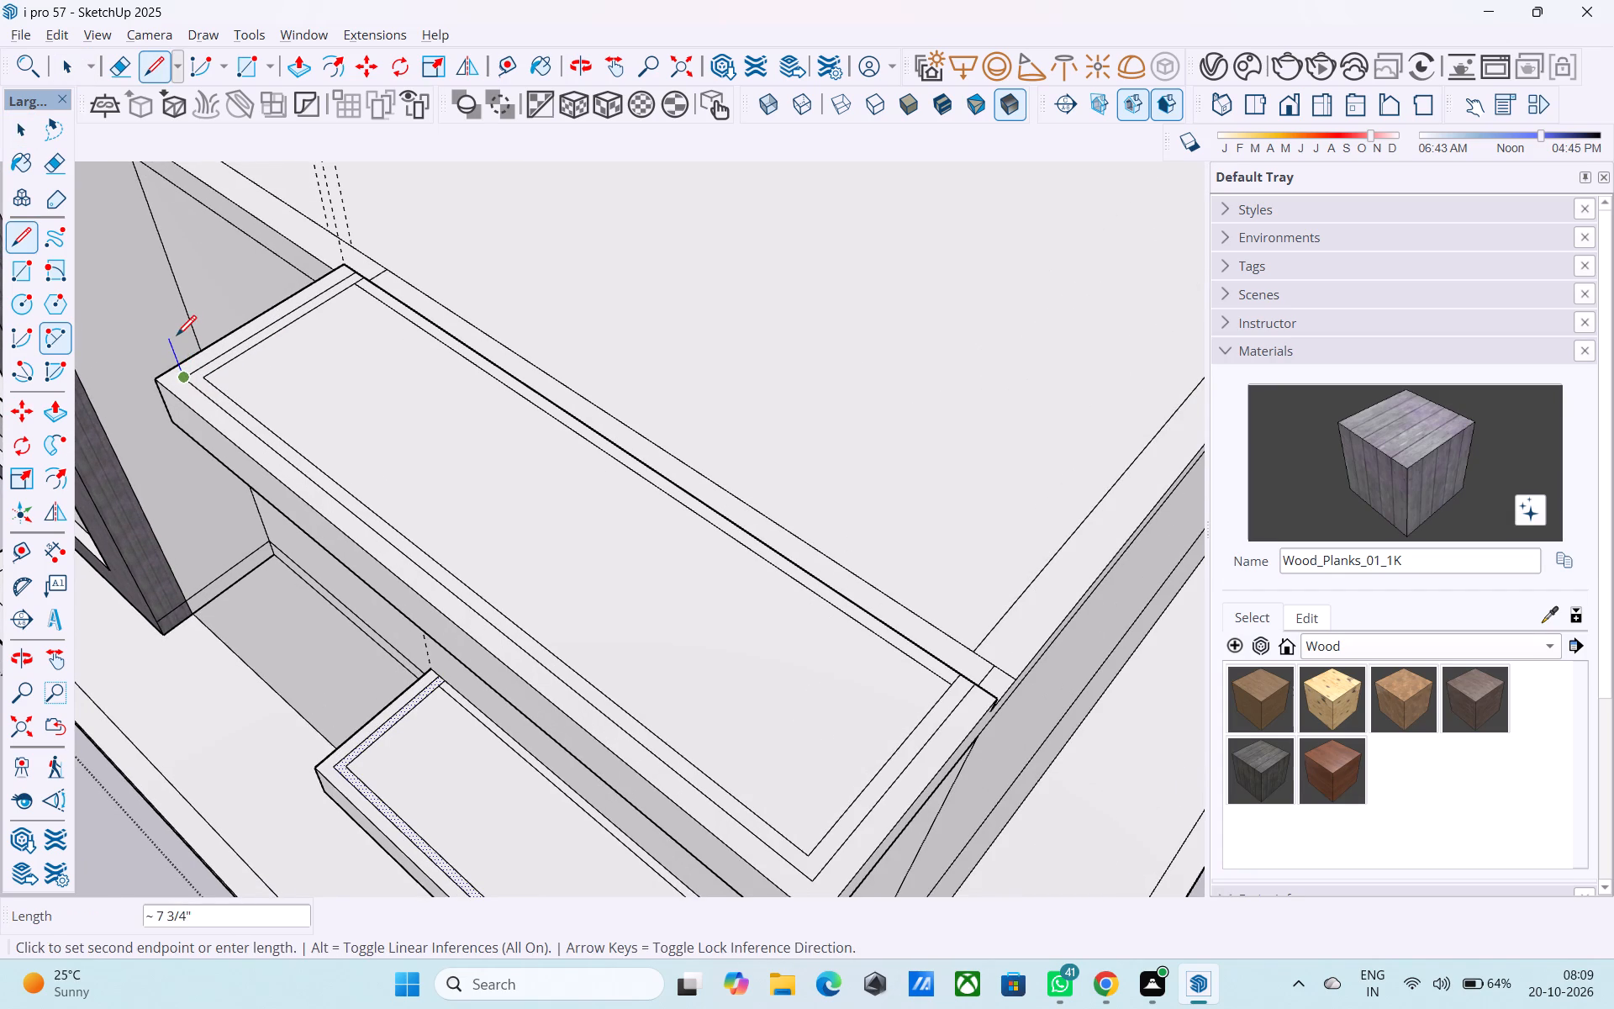
pyautogui.moveTo(177, 321); pyautogui.dragTo(245, 242, button='middle')
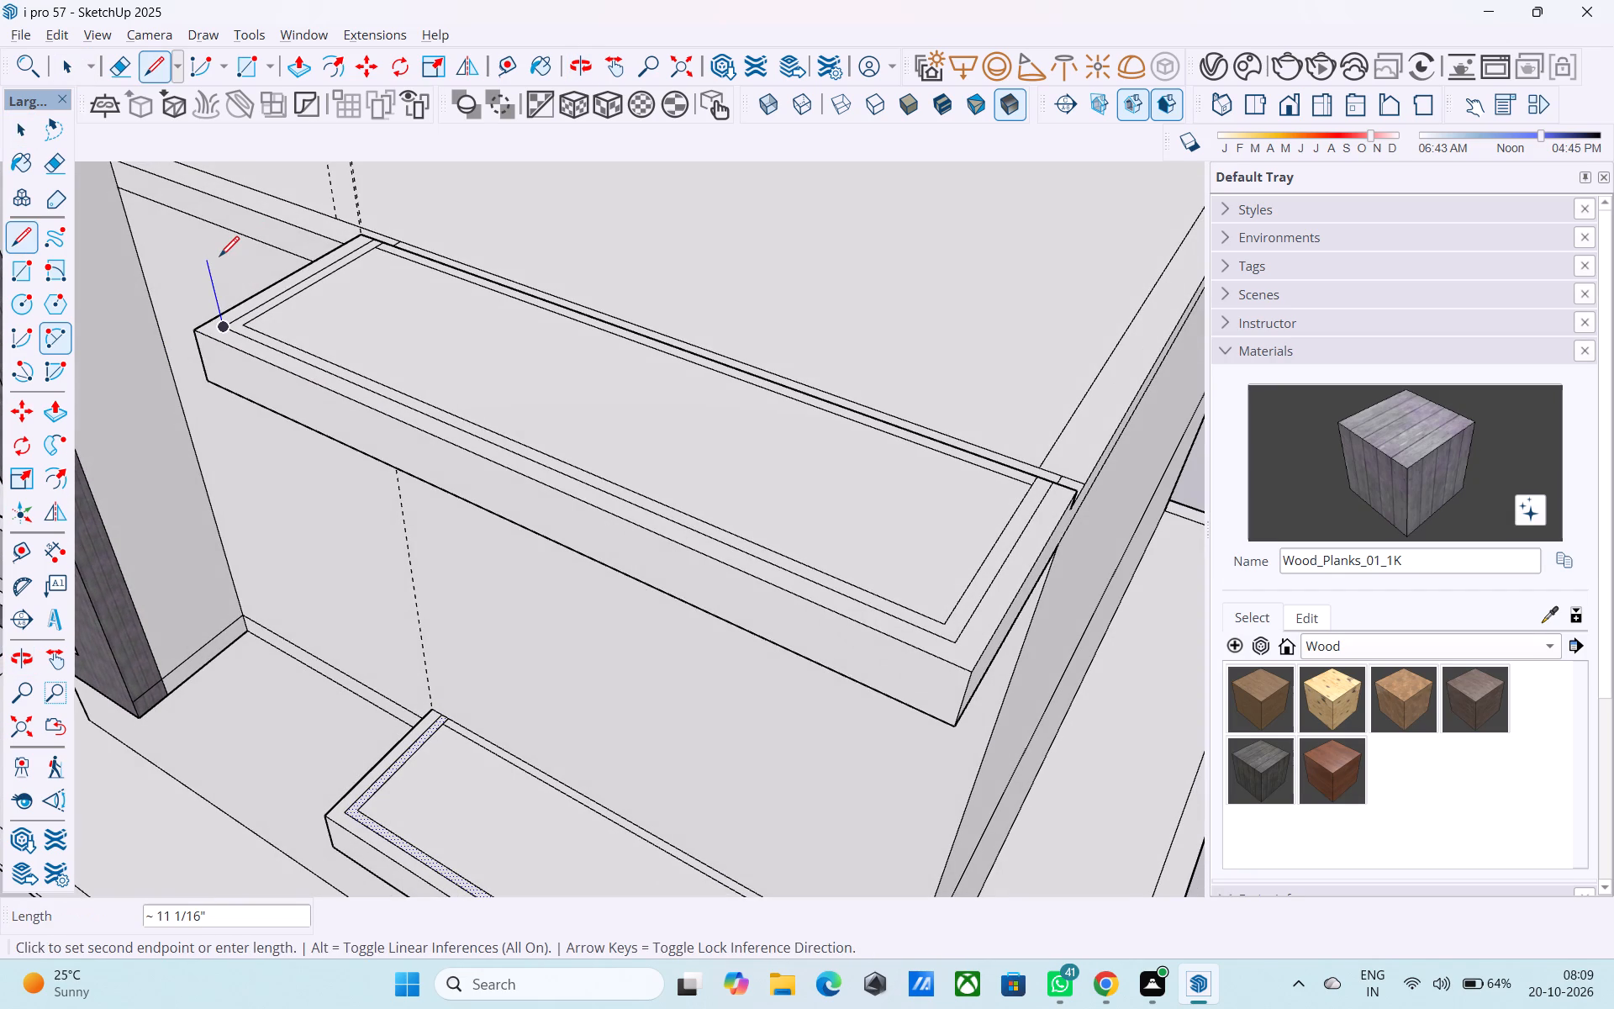
pyautogui.write("2'")
pyautogui.press('Return')
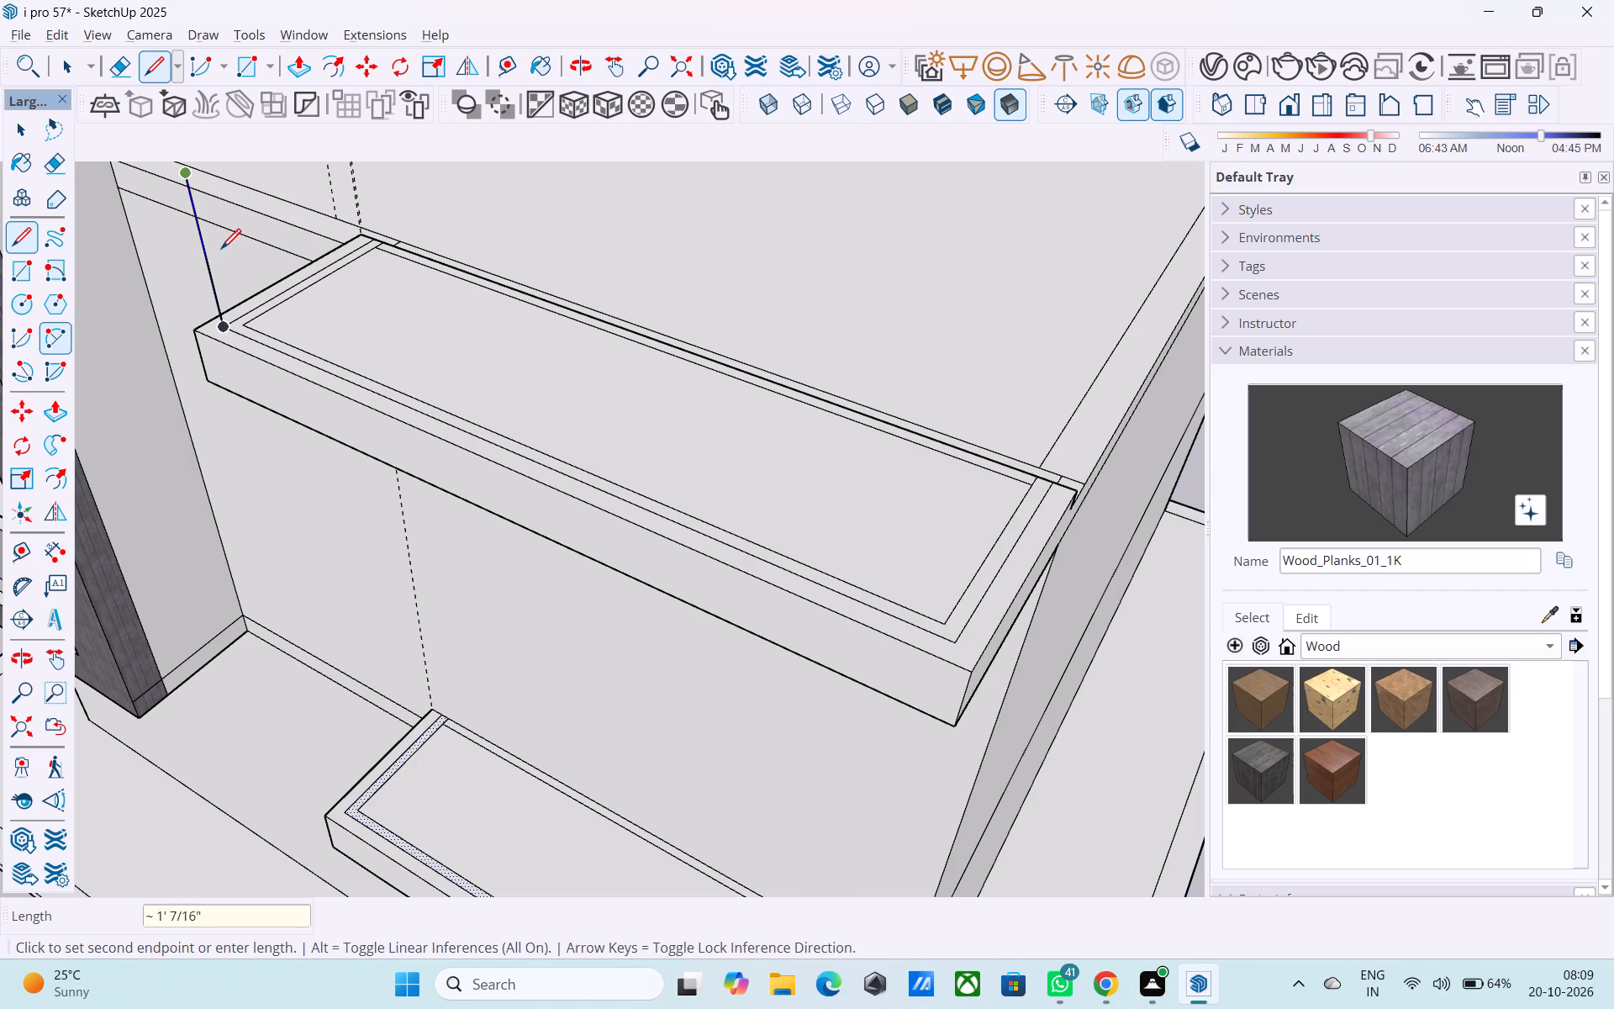
pyautogui.press('r')
pyautogui.scroll(-2, 197, 235)
pyautogui.click(194, 185)
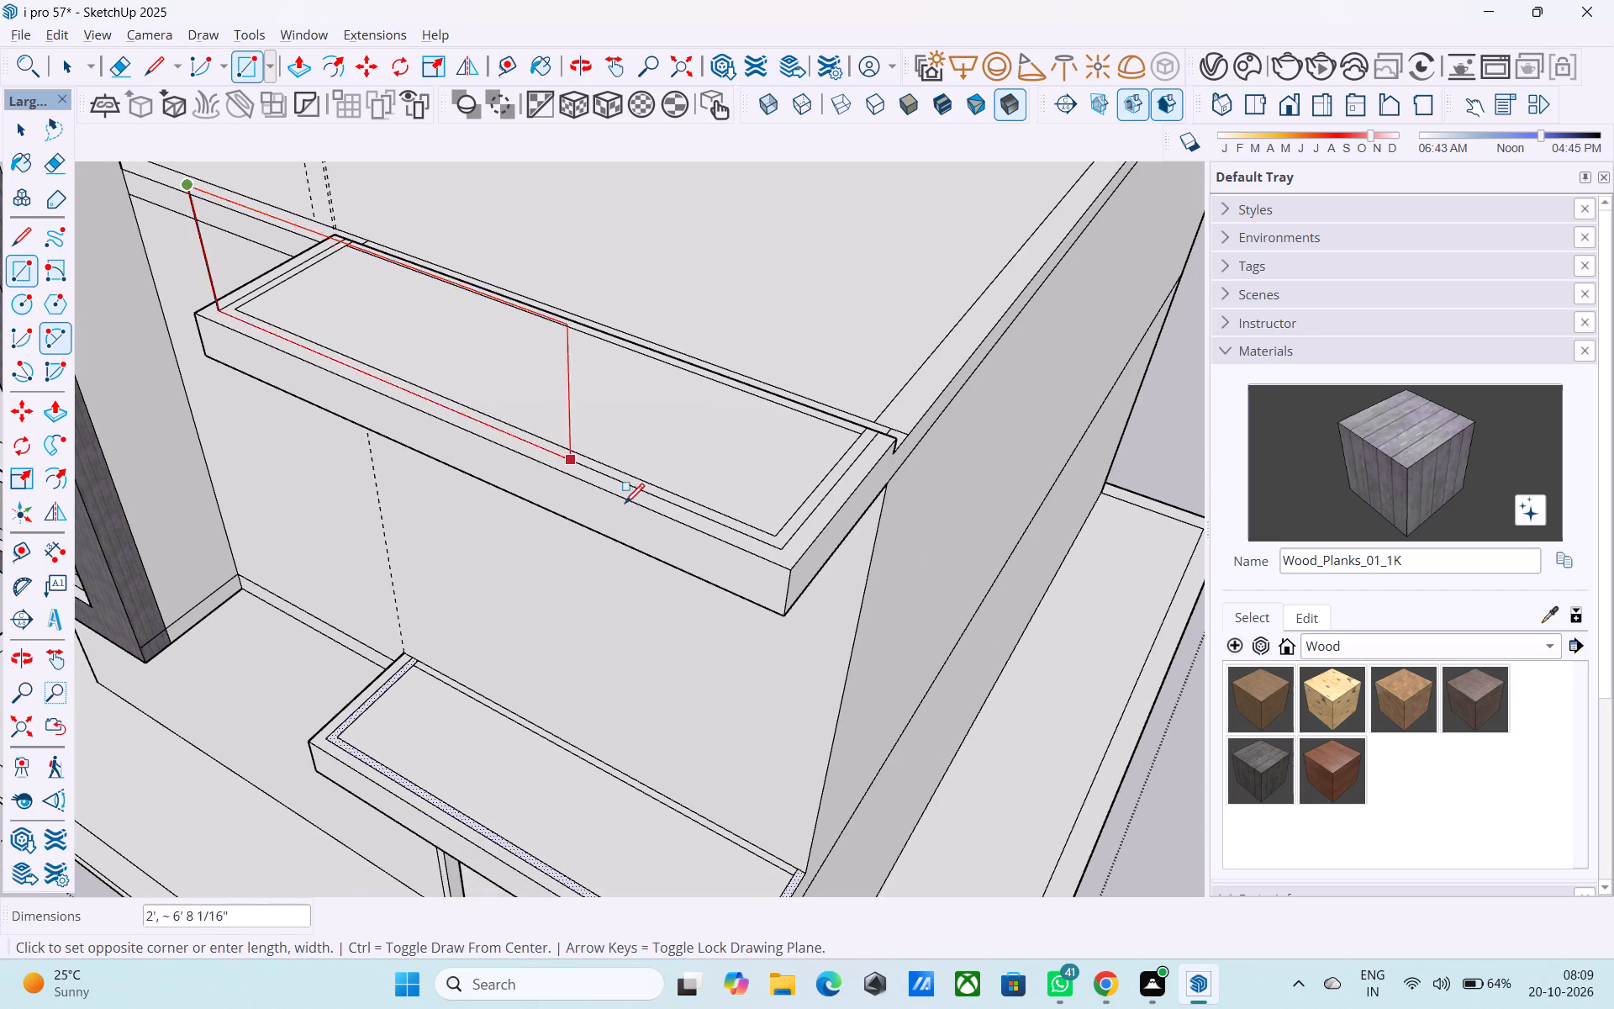
pyautogui.click(781, 547)
# Draw a 2' vertical line at the inset corner of the overhang's short end, with an upright 2' 7" by 2' rectangle along that inset edge.
pyautogui.moveTo(777, 546); pyautogui.dragTo(452, 479, button='middle')
pyautogui.scroll(-5, 353, 460)
pyautogui.moveTo(562, 516); pyautogui.dragTo(441, 490, button='middle')
pyautogui.scroll(-3, 367, 487)
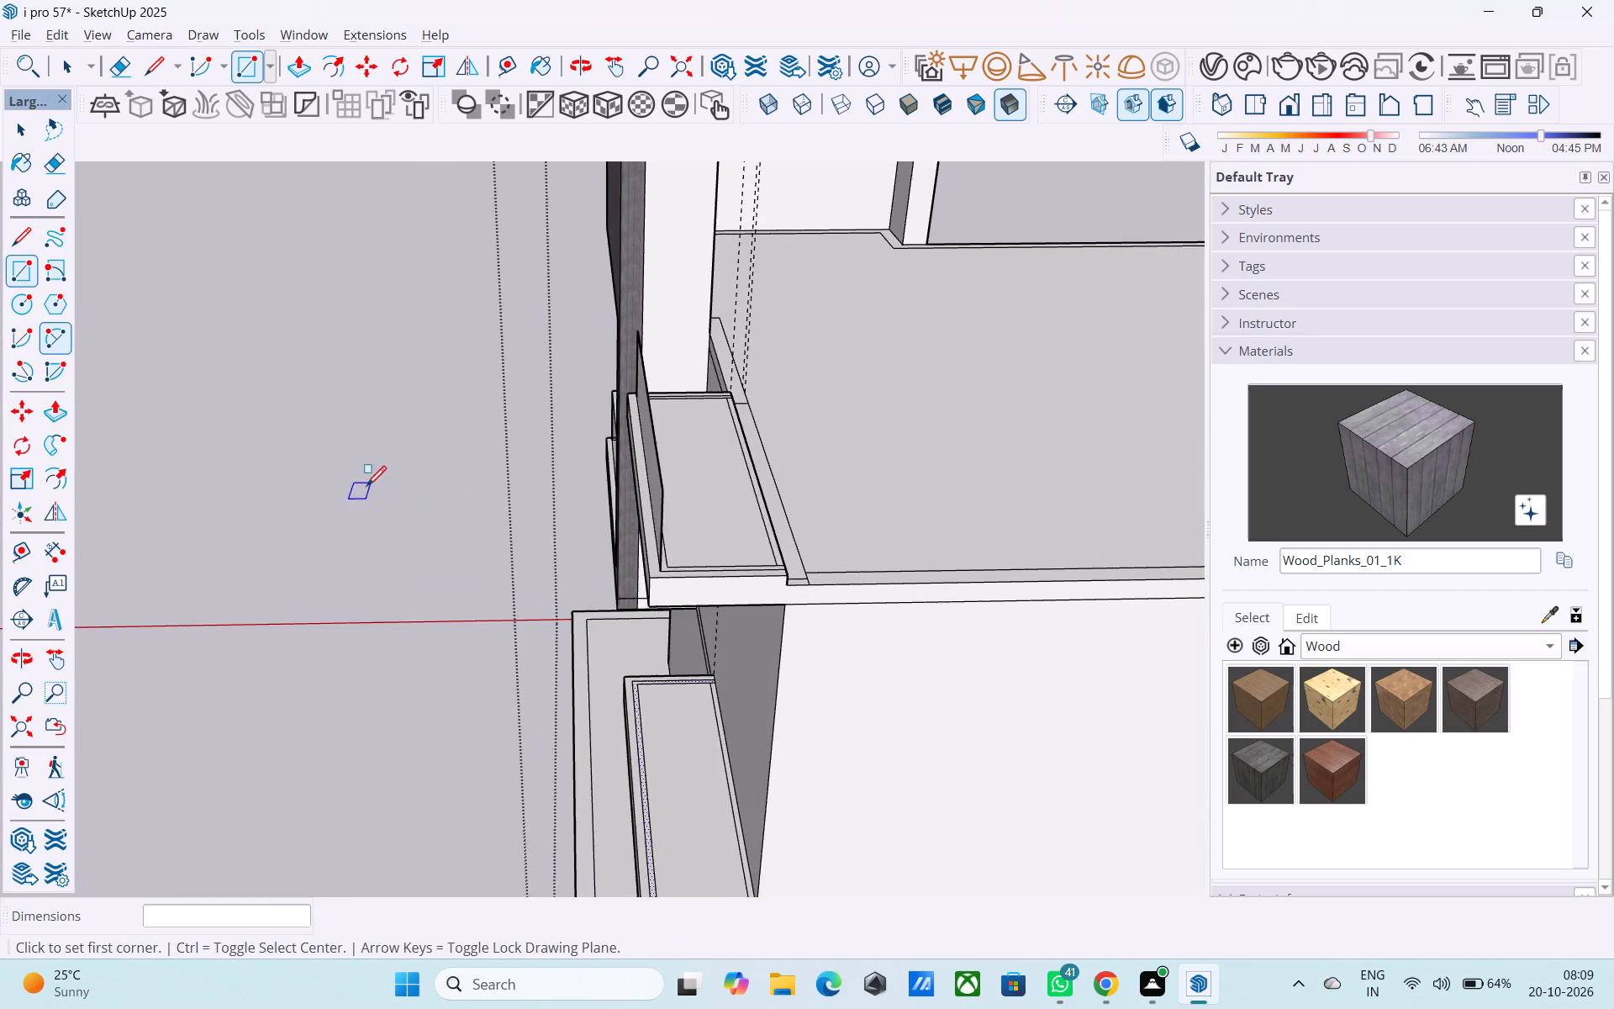
pyautogui.scroll(-1, 367, 488)
pyautogui.scroll(15, 621, 523)
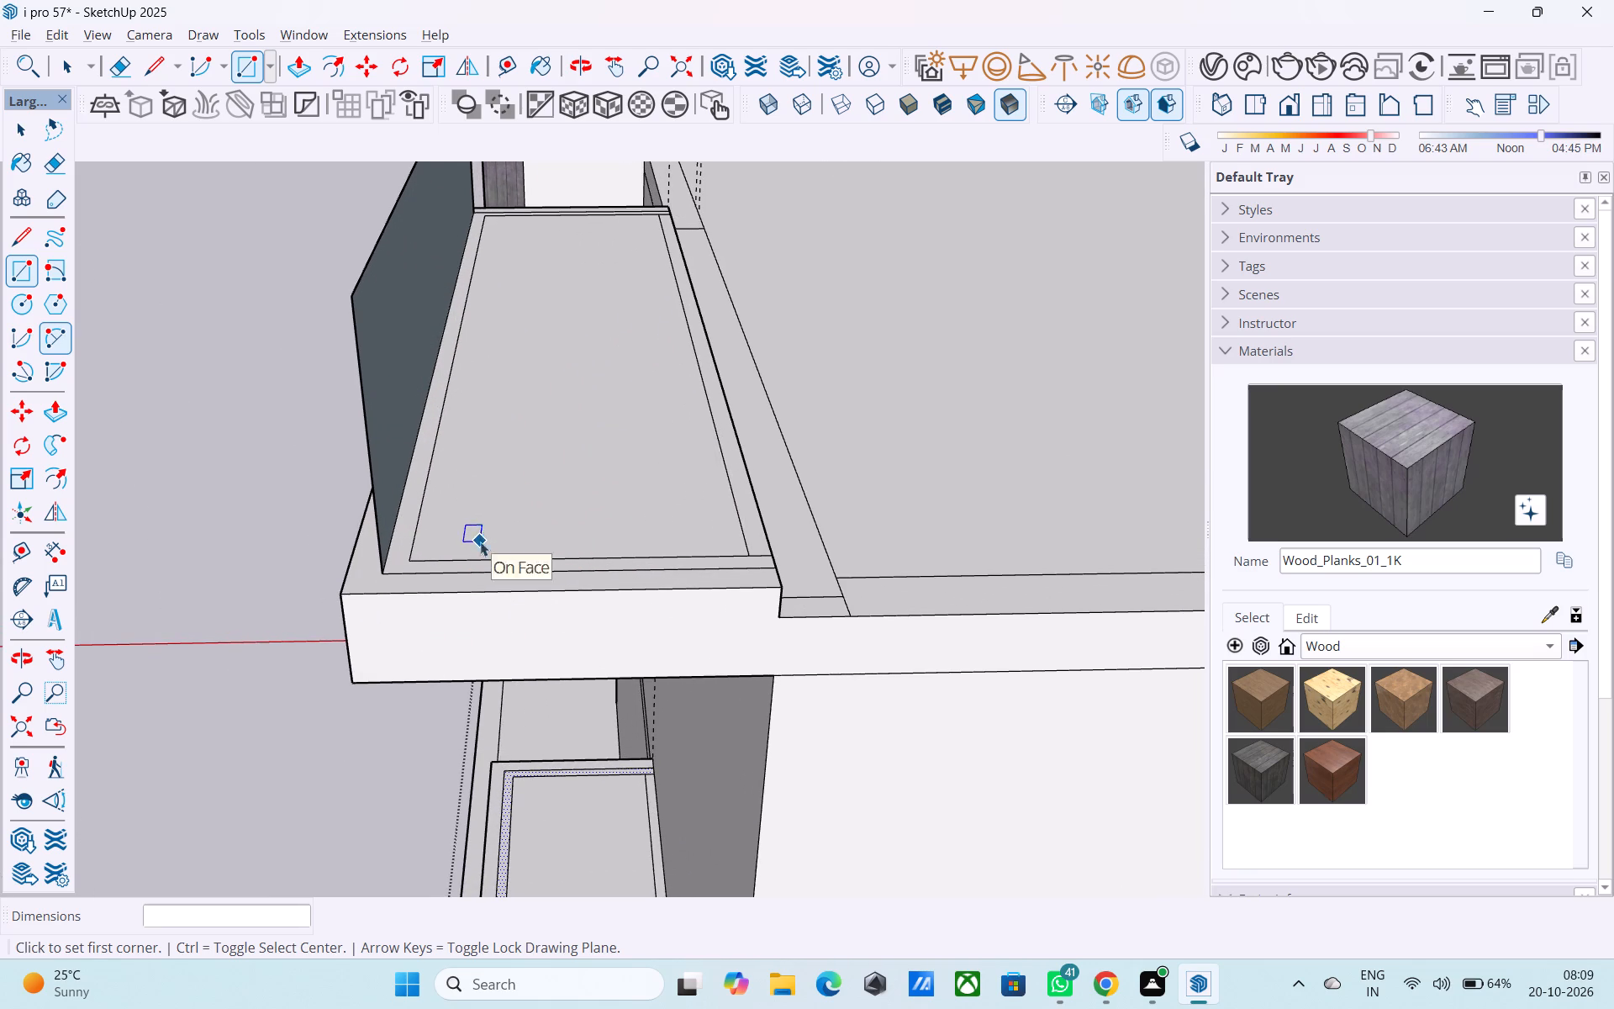
pyautogui.press('space')
pyautogui.press('l')
pyautogui.click(416, 557)
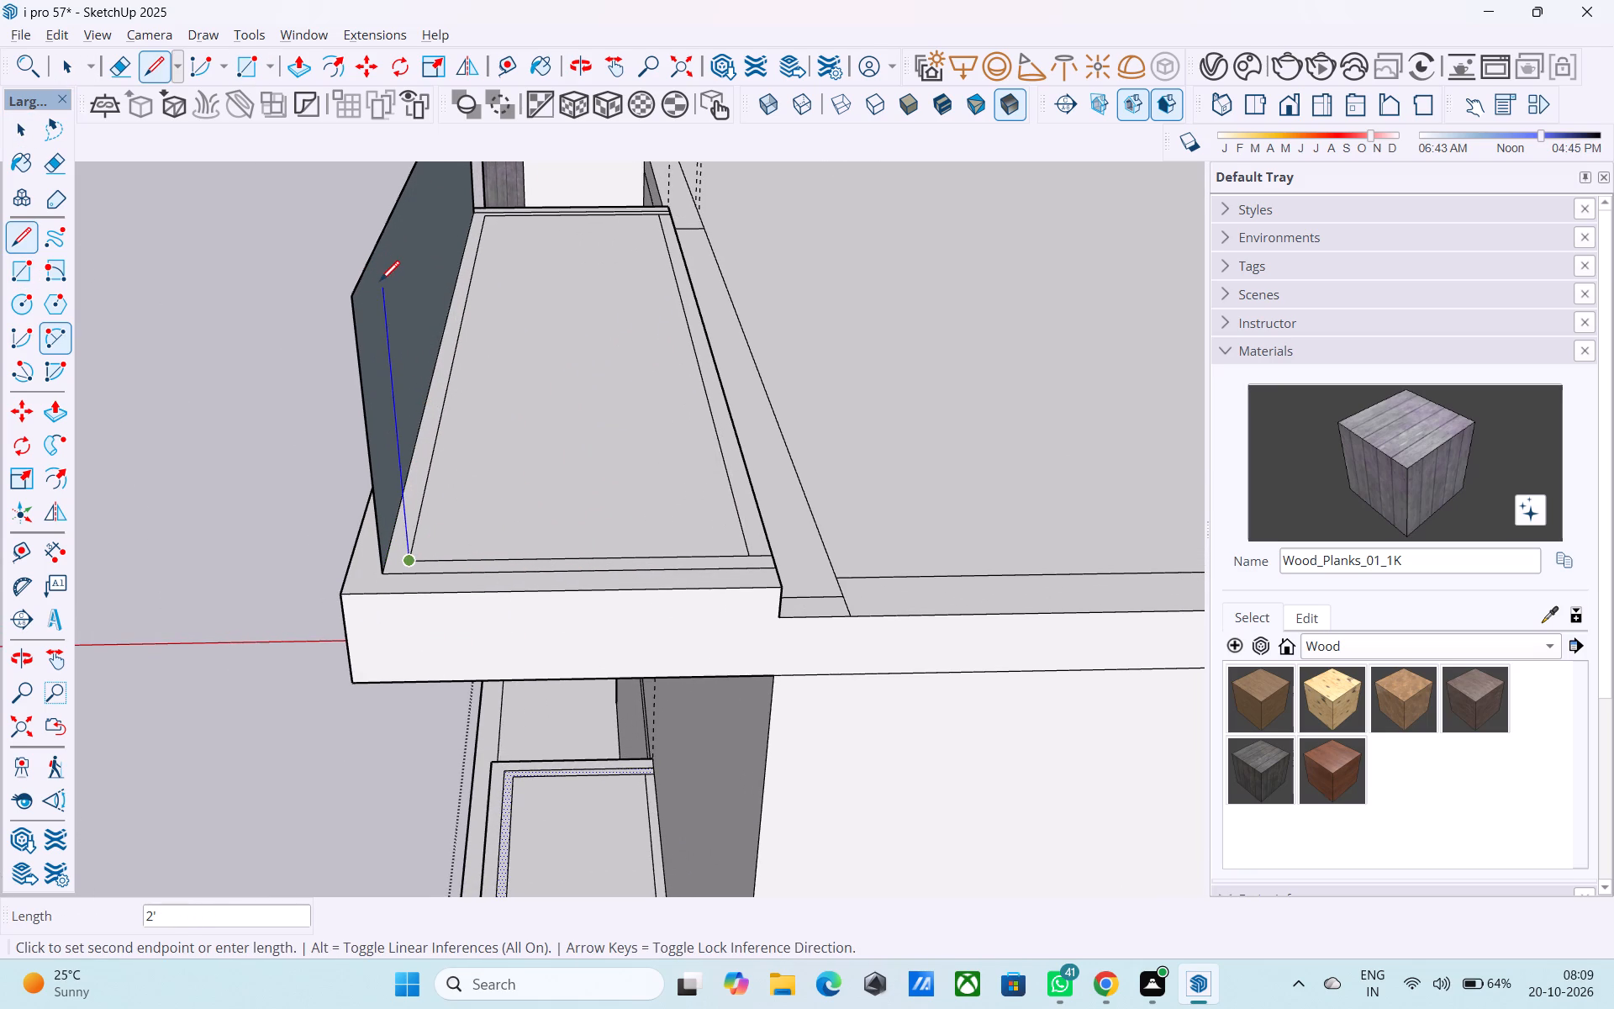
pyautogui.write("2'")
pyautogui.press('Return')
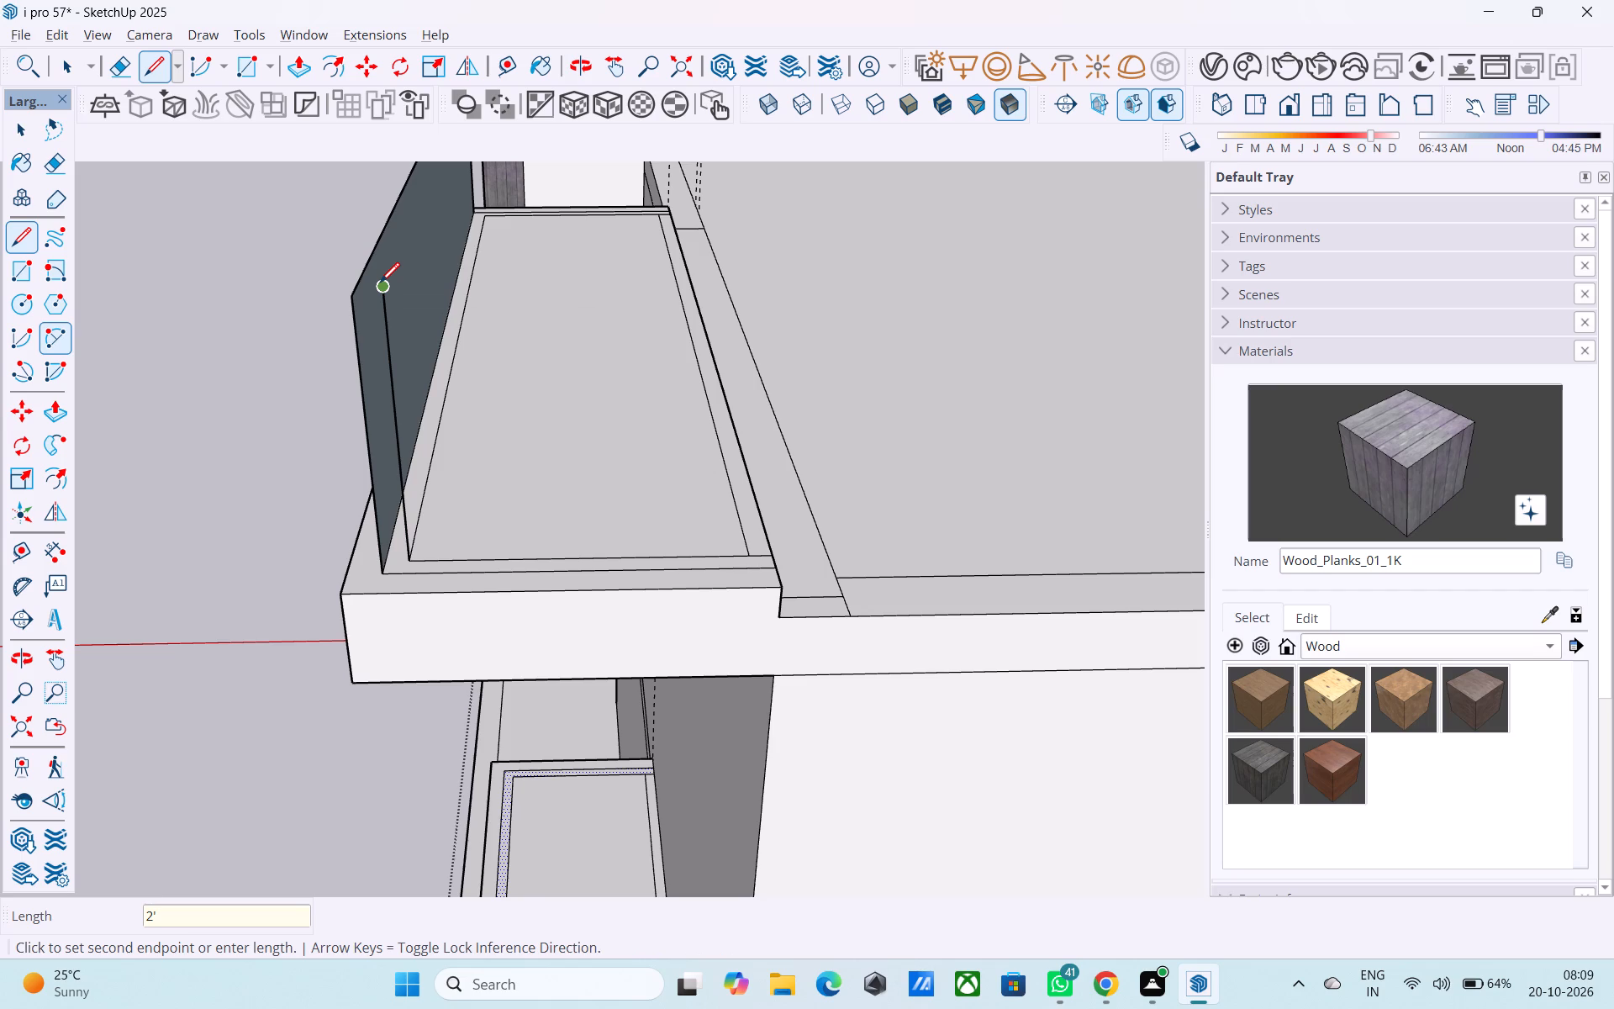
pyautogui.press('r')
pyautogui.click(378, 289)
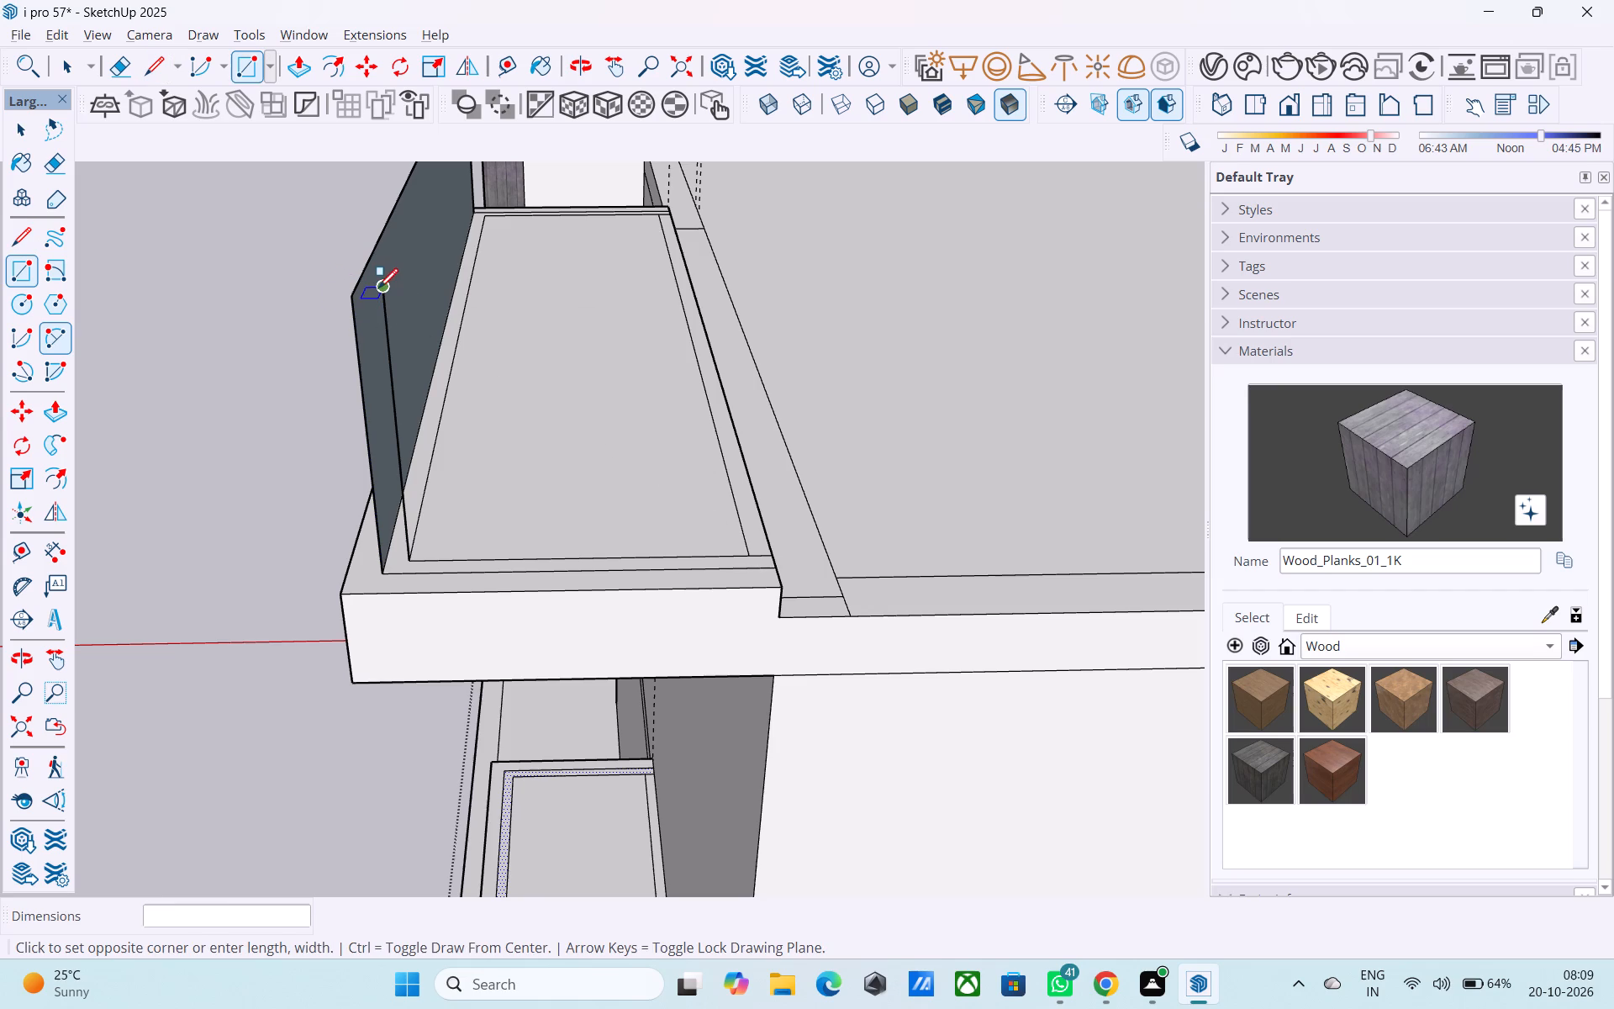
pyautogui.scroll(7, 752, 555)
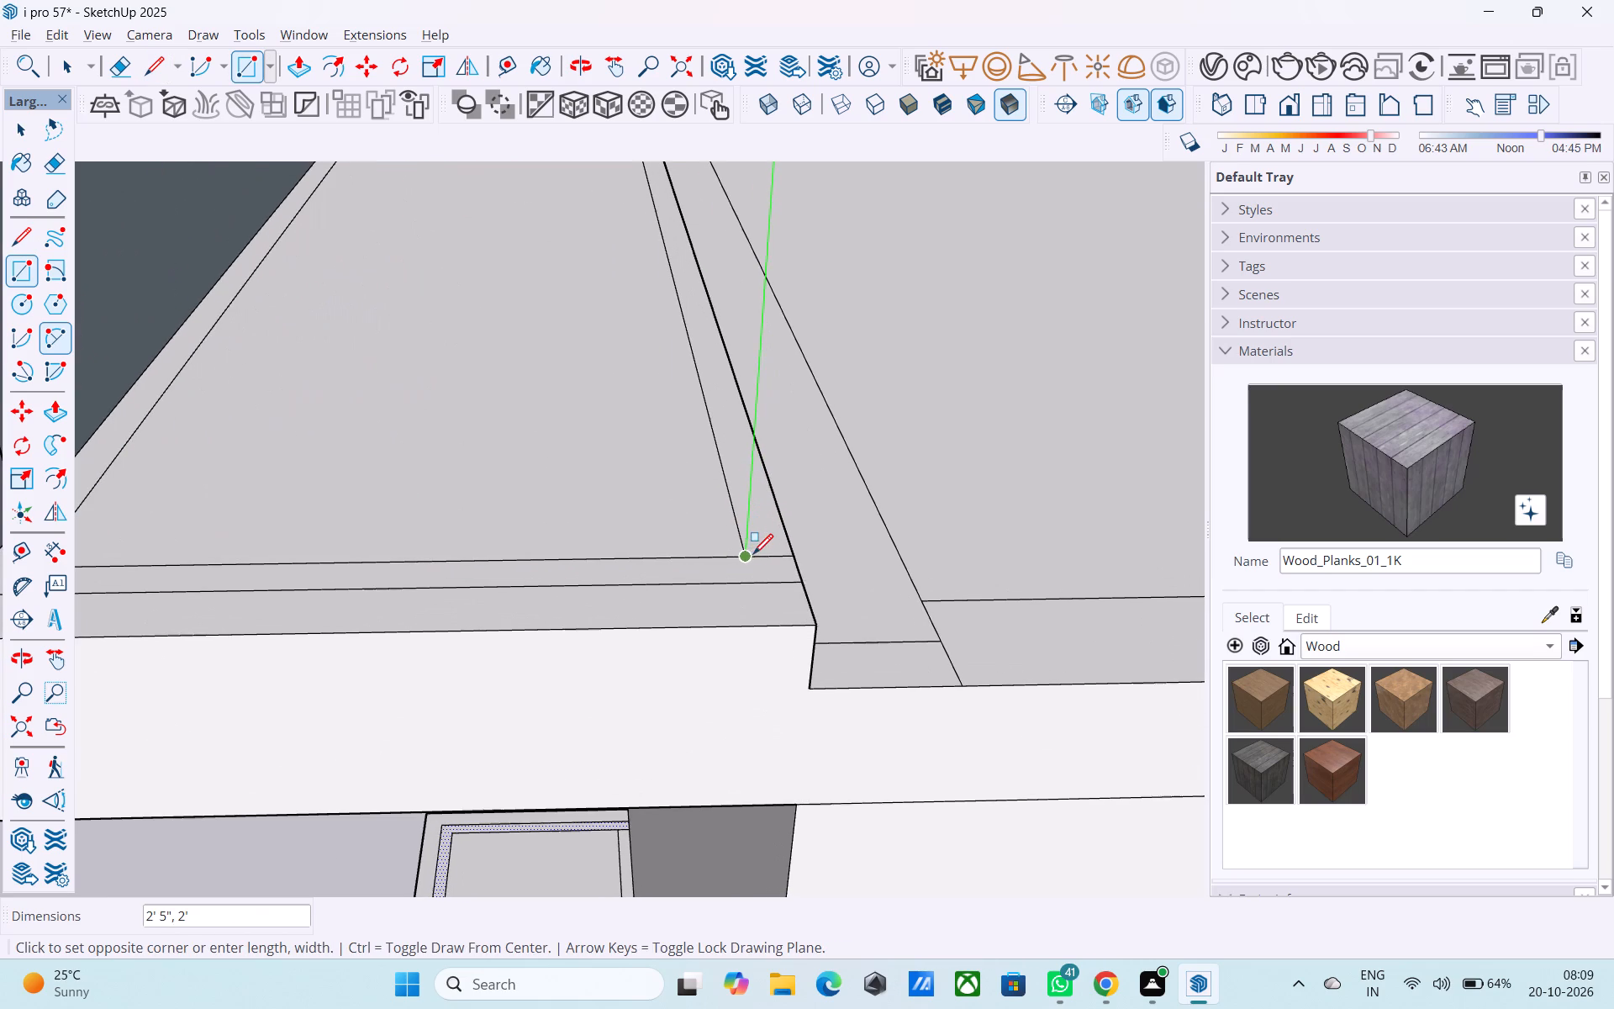
pyautogui.click(795, 553)
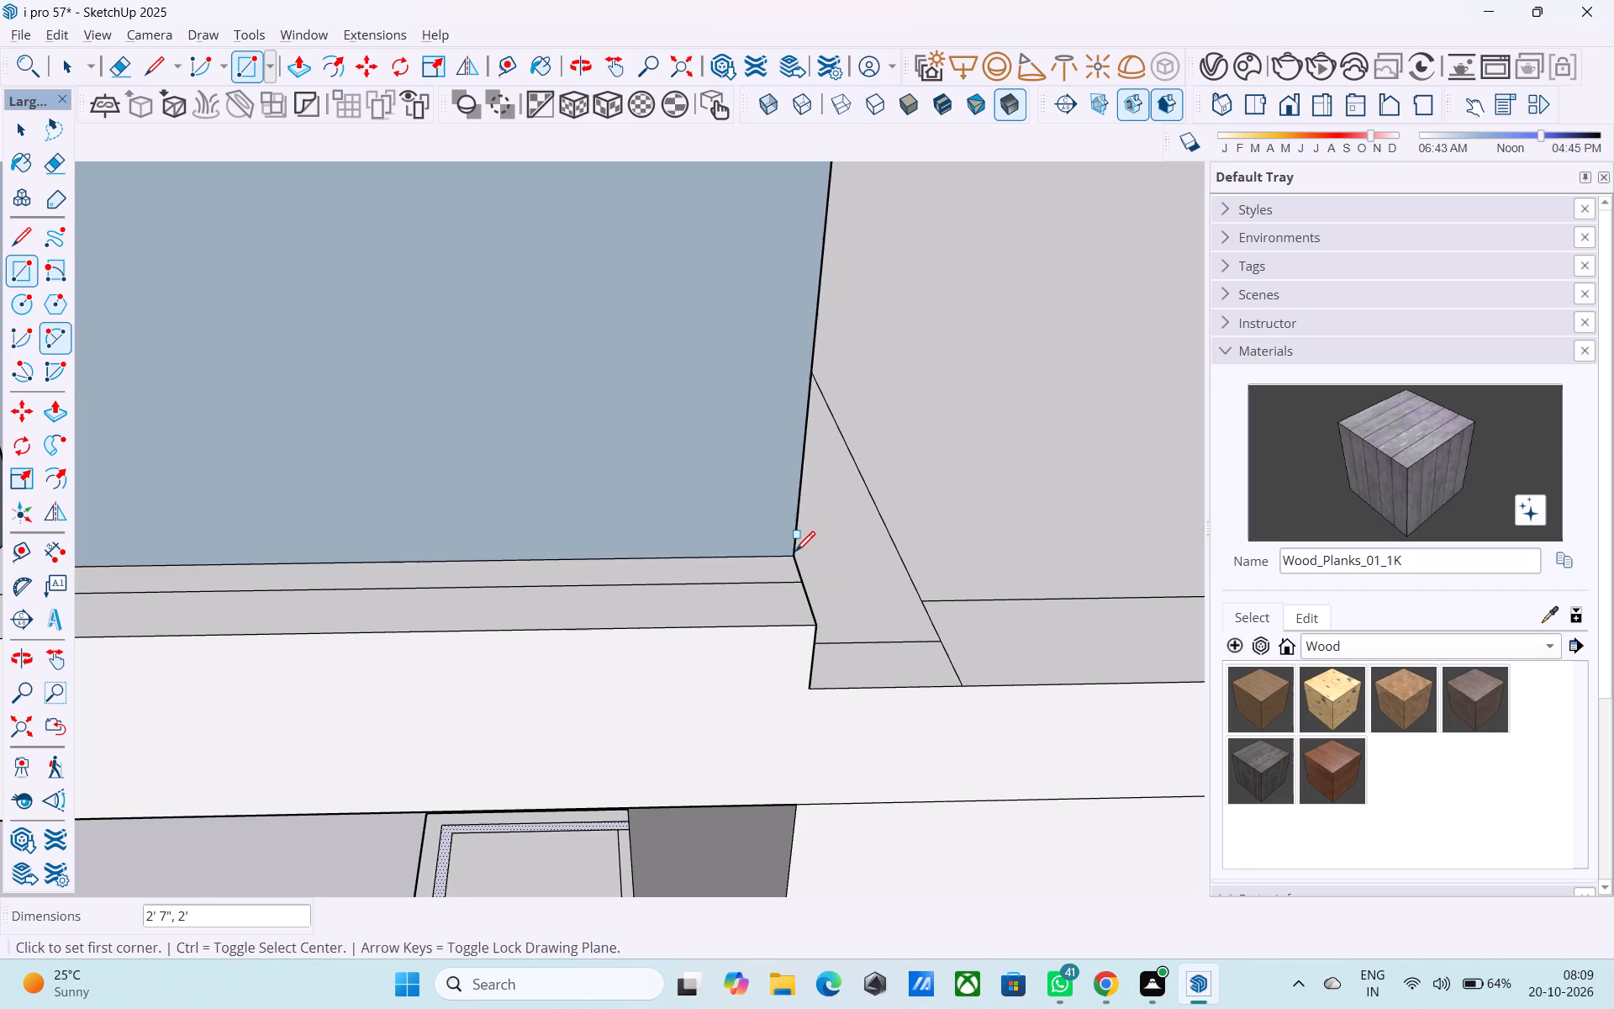
# Draw an upright 2' 9" by 2' rectangle along the outer line of the overhang's short-end strip.
pyautogui.scroll(-8, 791, 547)
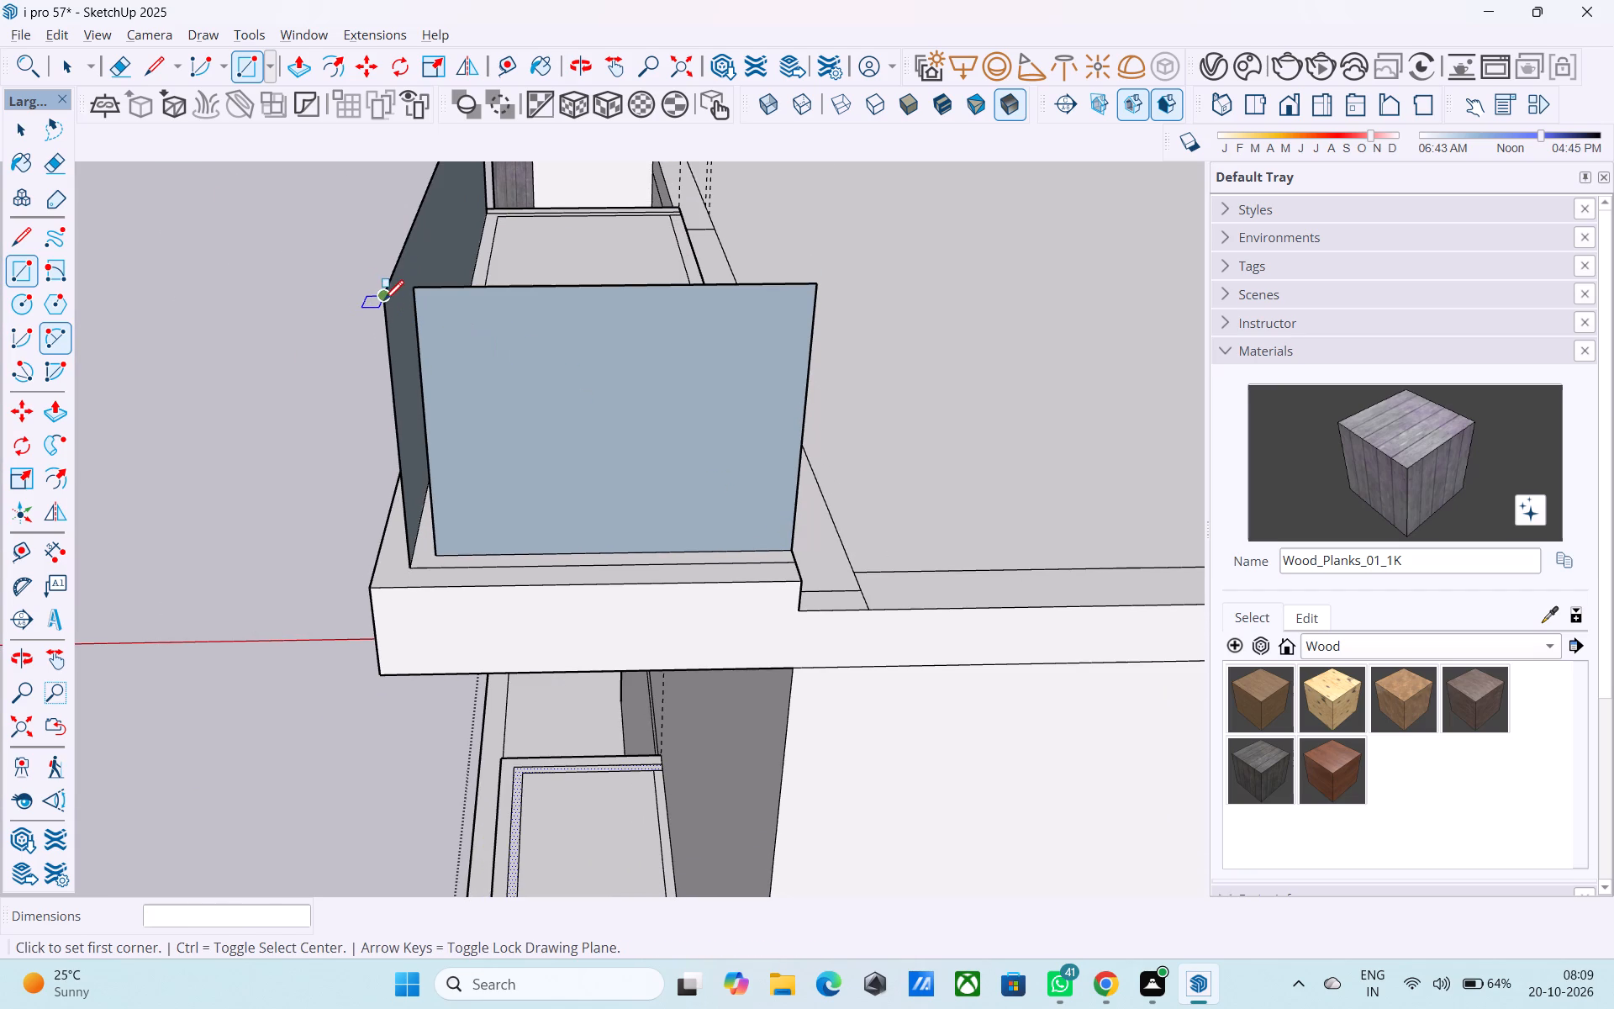
pyautogui.click(384, 302)
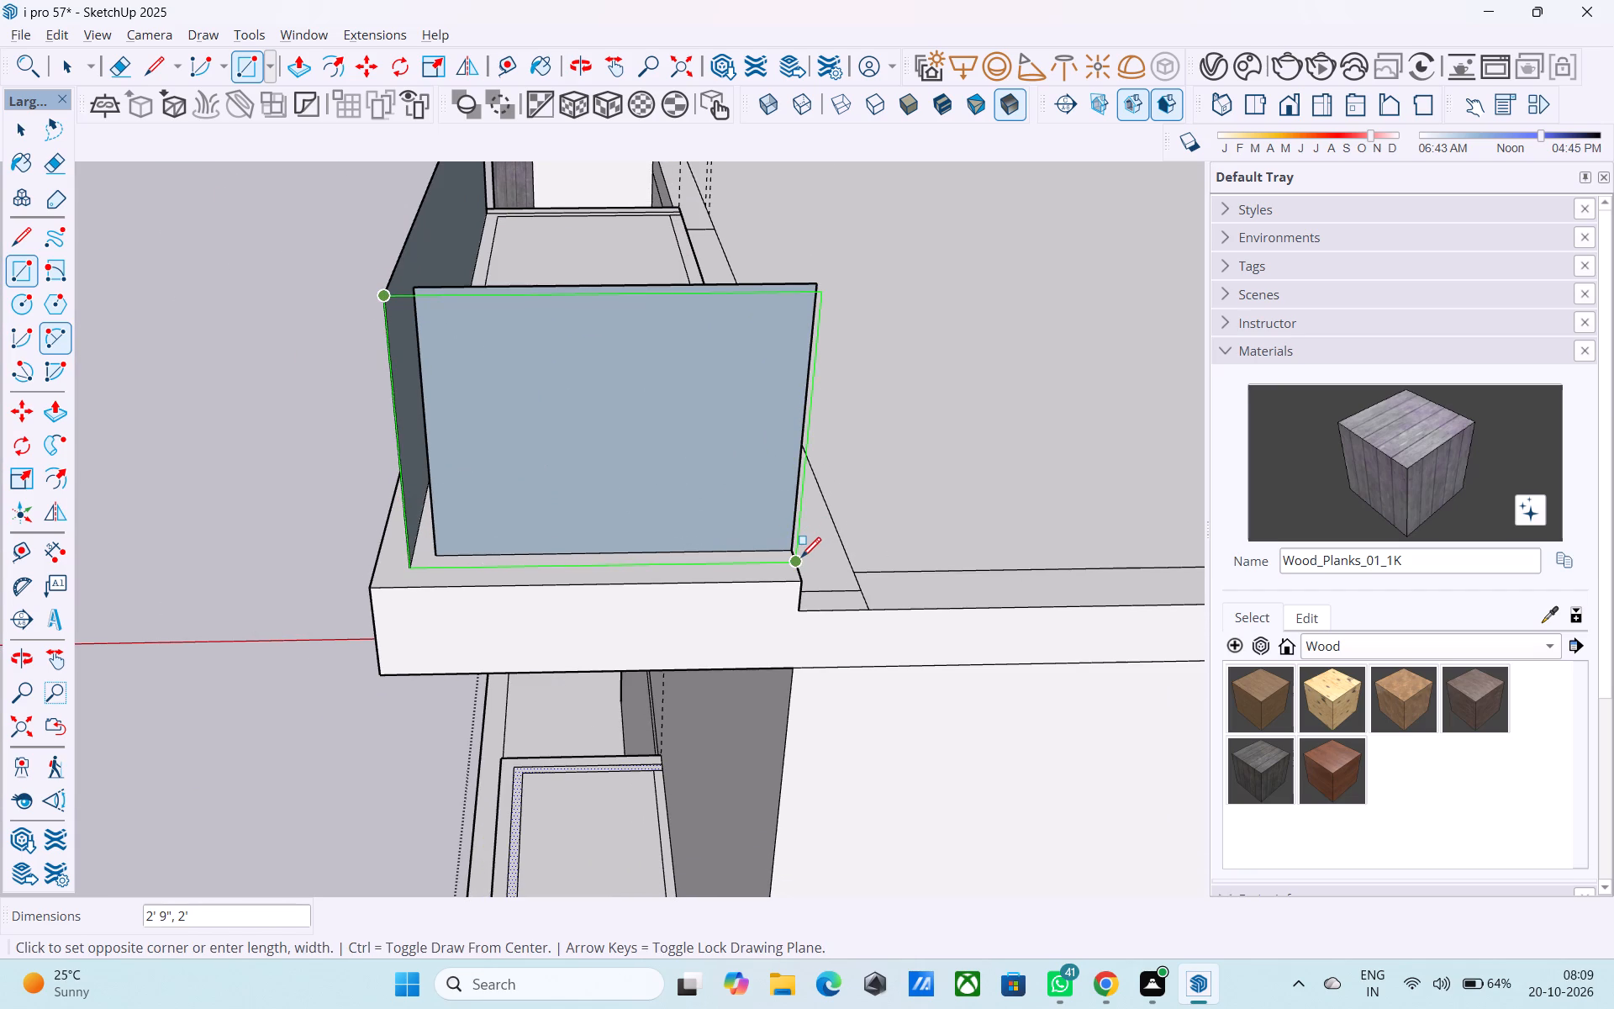
pyautogui.click(801, 559)
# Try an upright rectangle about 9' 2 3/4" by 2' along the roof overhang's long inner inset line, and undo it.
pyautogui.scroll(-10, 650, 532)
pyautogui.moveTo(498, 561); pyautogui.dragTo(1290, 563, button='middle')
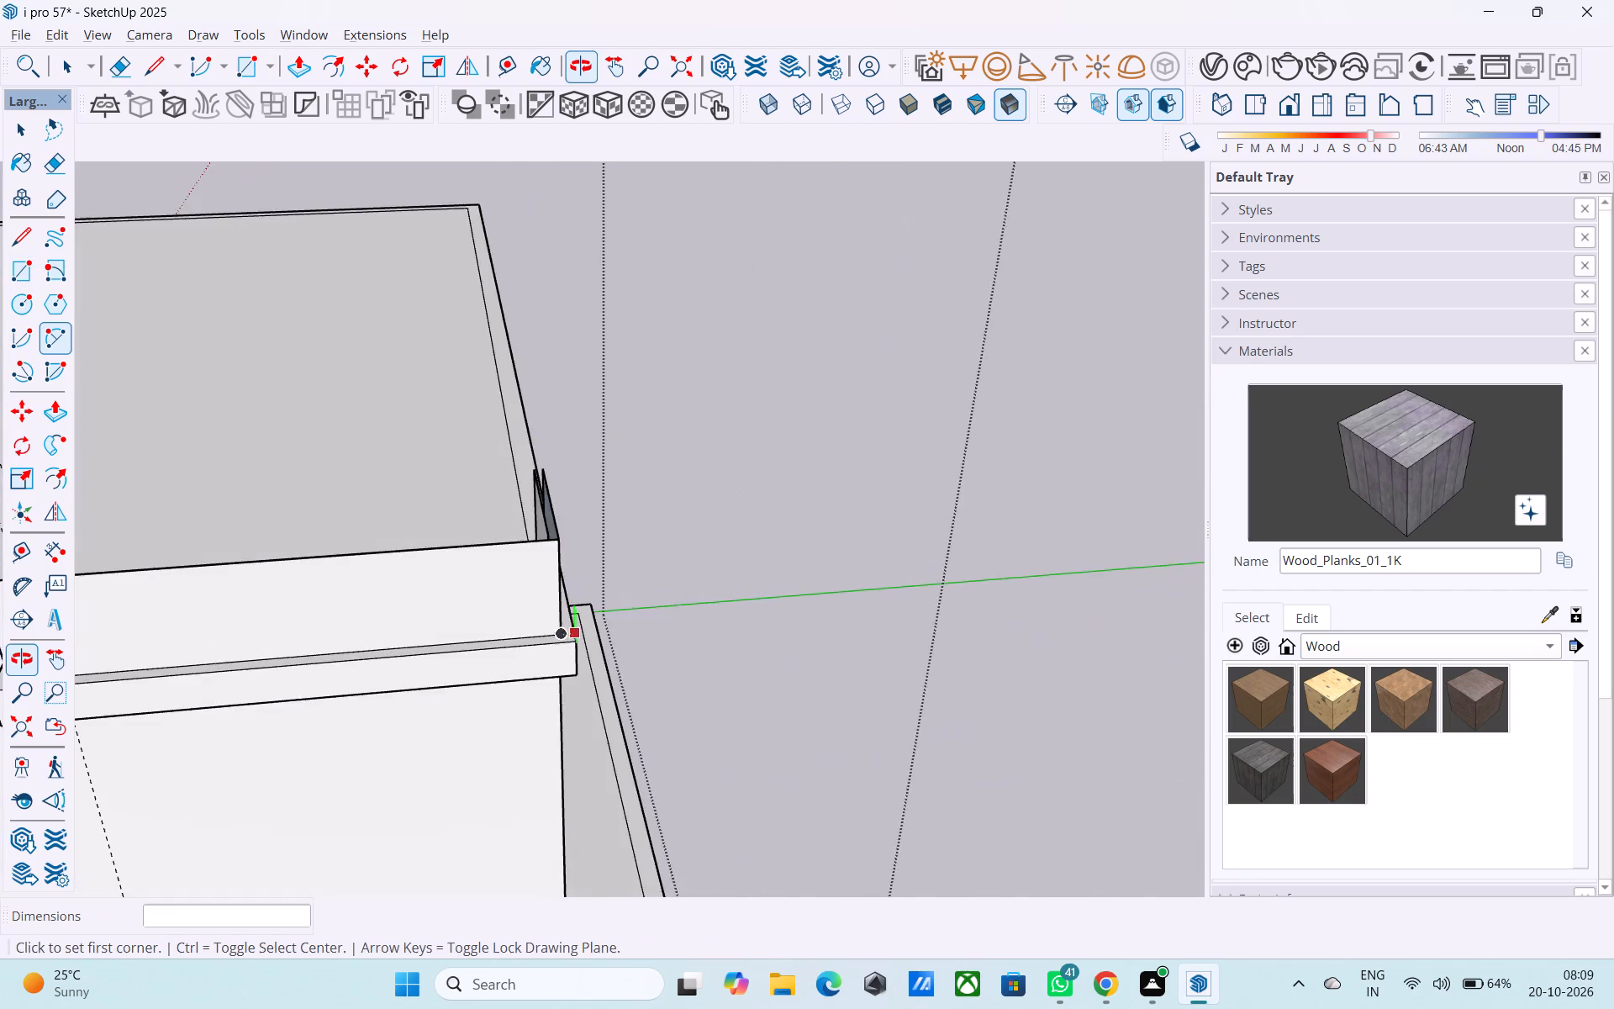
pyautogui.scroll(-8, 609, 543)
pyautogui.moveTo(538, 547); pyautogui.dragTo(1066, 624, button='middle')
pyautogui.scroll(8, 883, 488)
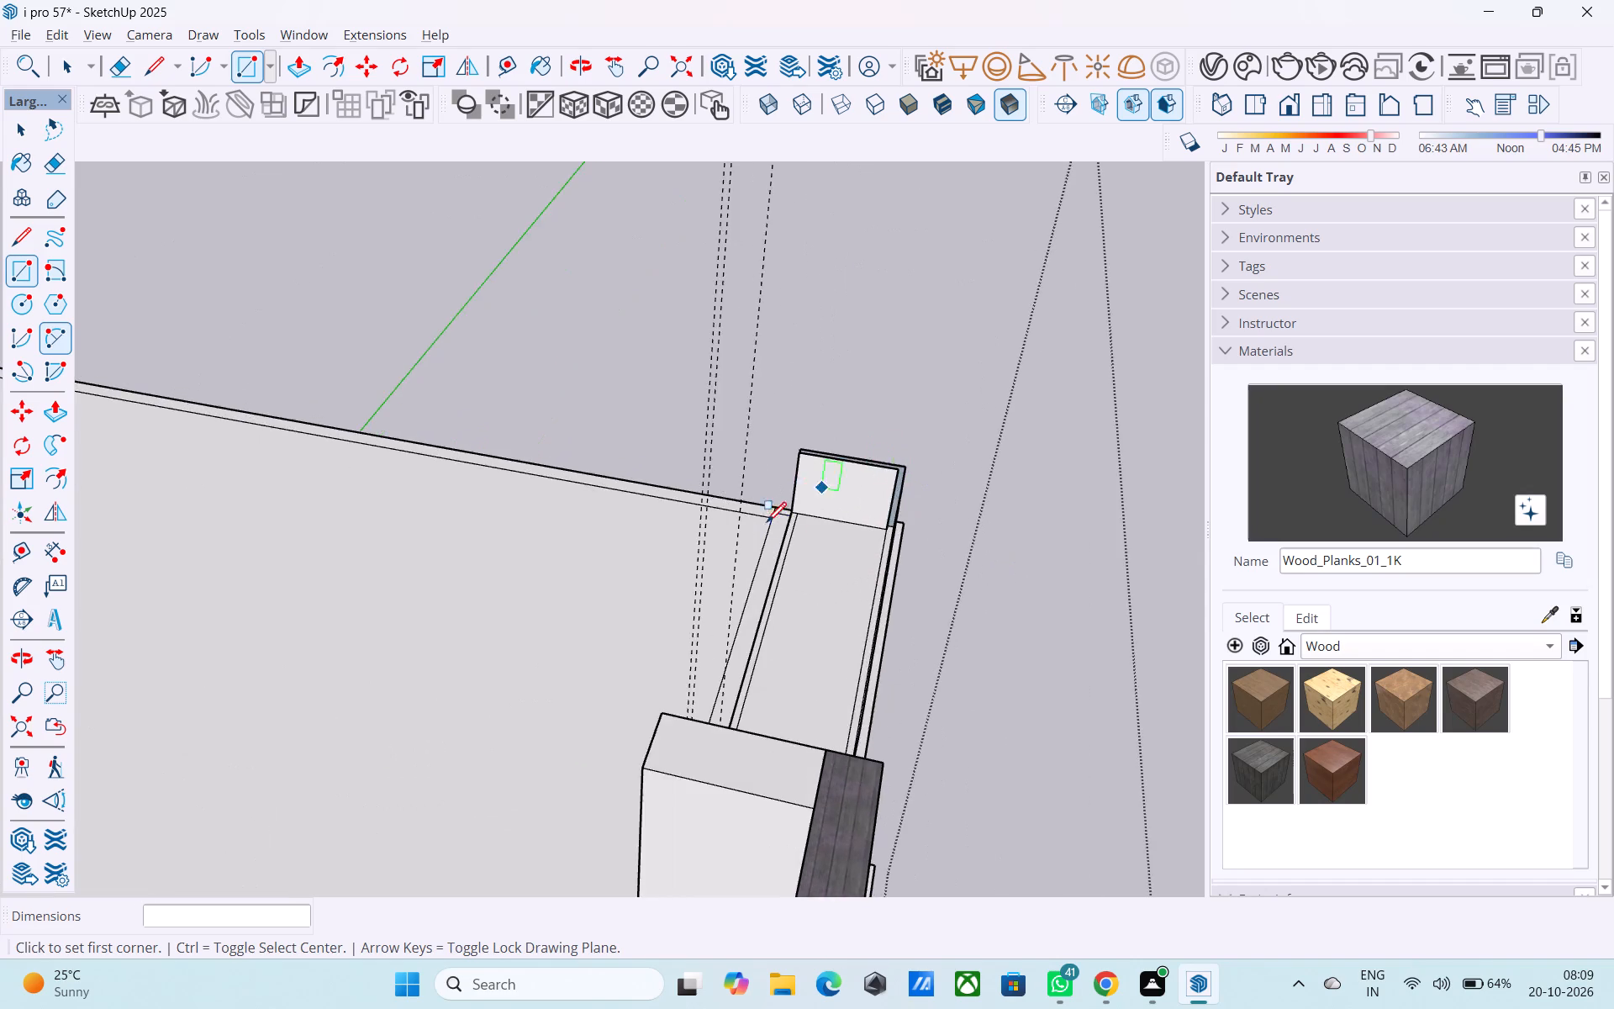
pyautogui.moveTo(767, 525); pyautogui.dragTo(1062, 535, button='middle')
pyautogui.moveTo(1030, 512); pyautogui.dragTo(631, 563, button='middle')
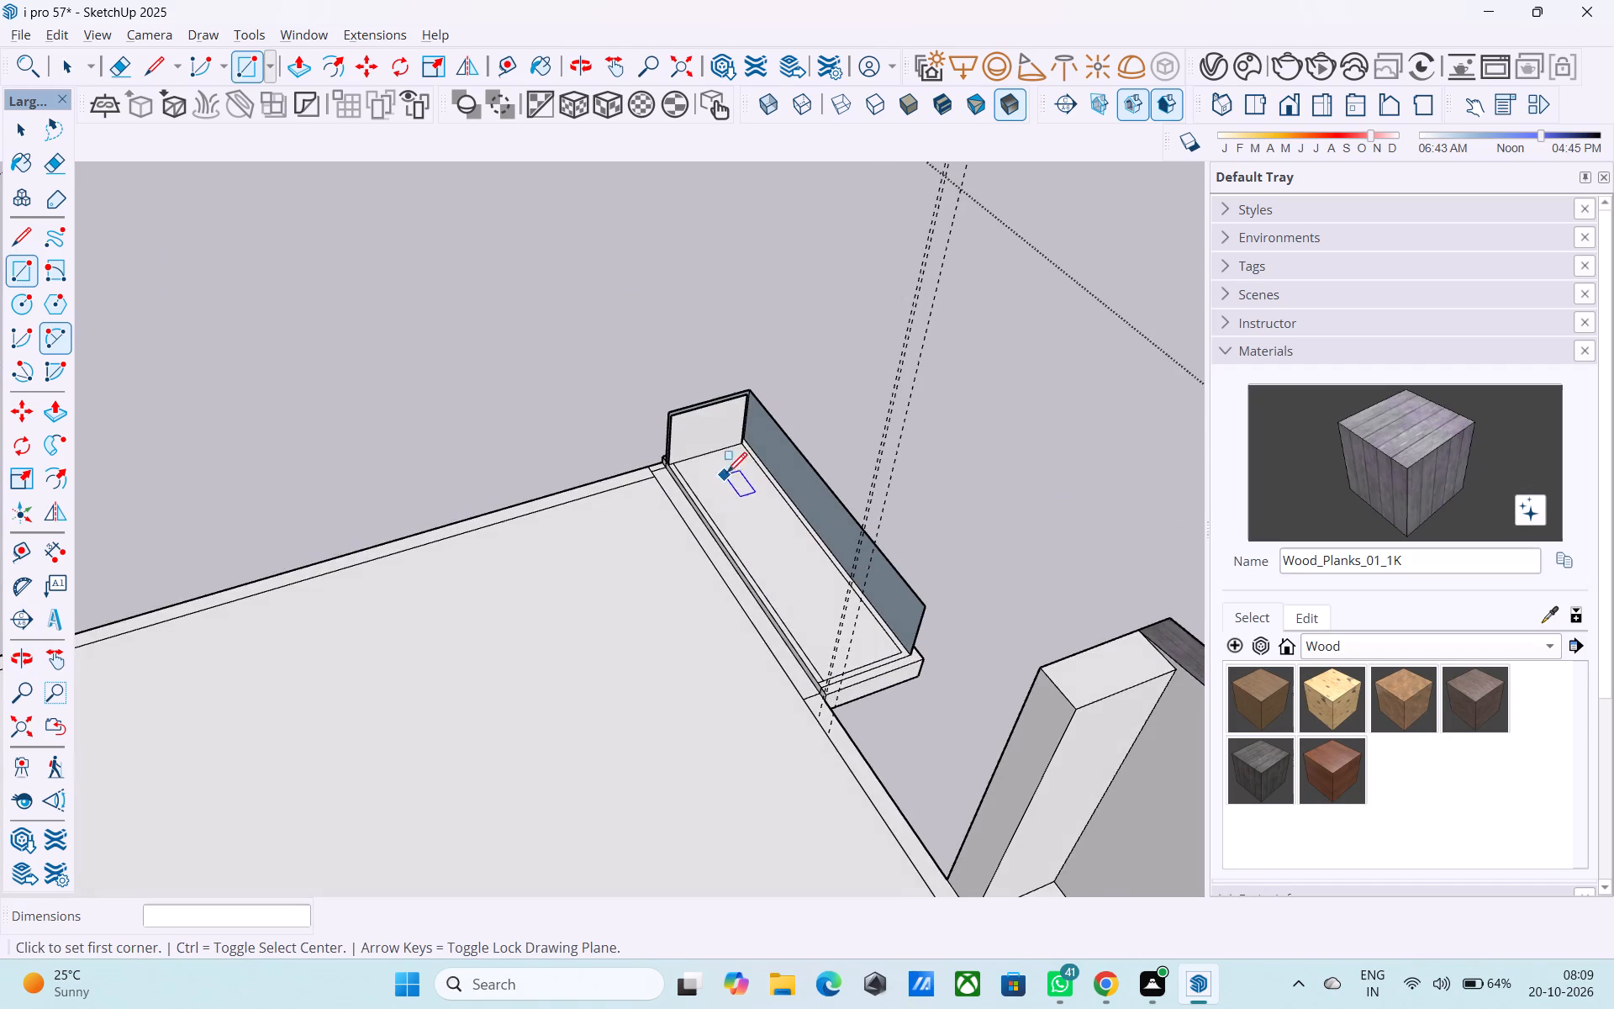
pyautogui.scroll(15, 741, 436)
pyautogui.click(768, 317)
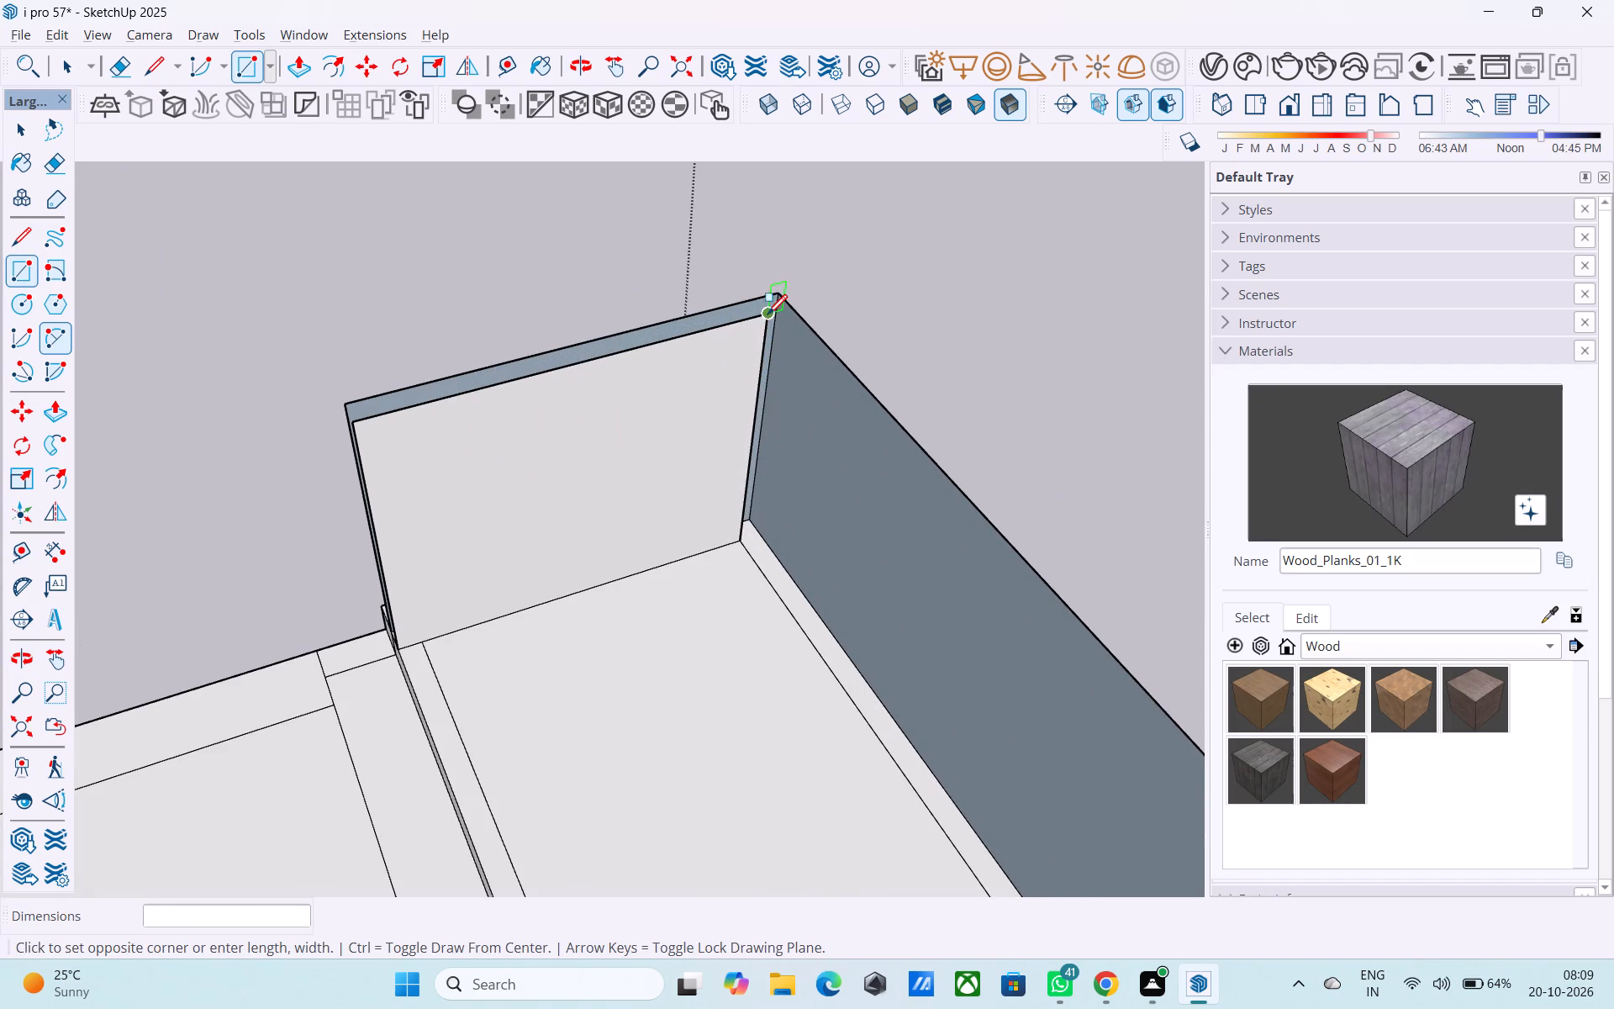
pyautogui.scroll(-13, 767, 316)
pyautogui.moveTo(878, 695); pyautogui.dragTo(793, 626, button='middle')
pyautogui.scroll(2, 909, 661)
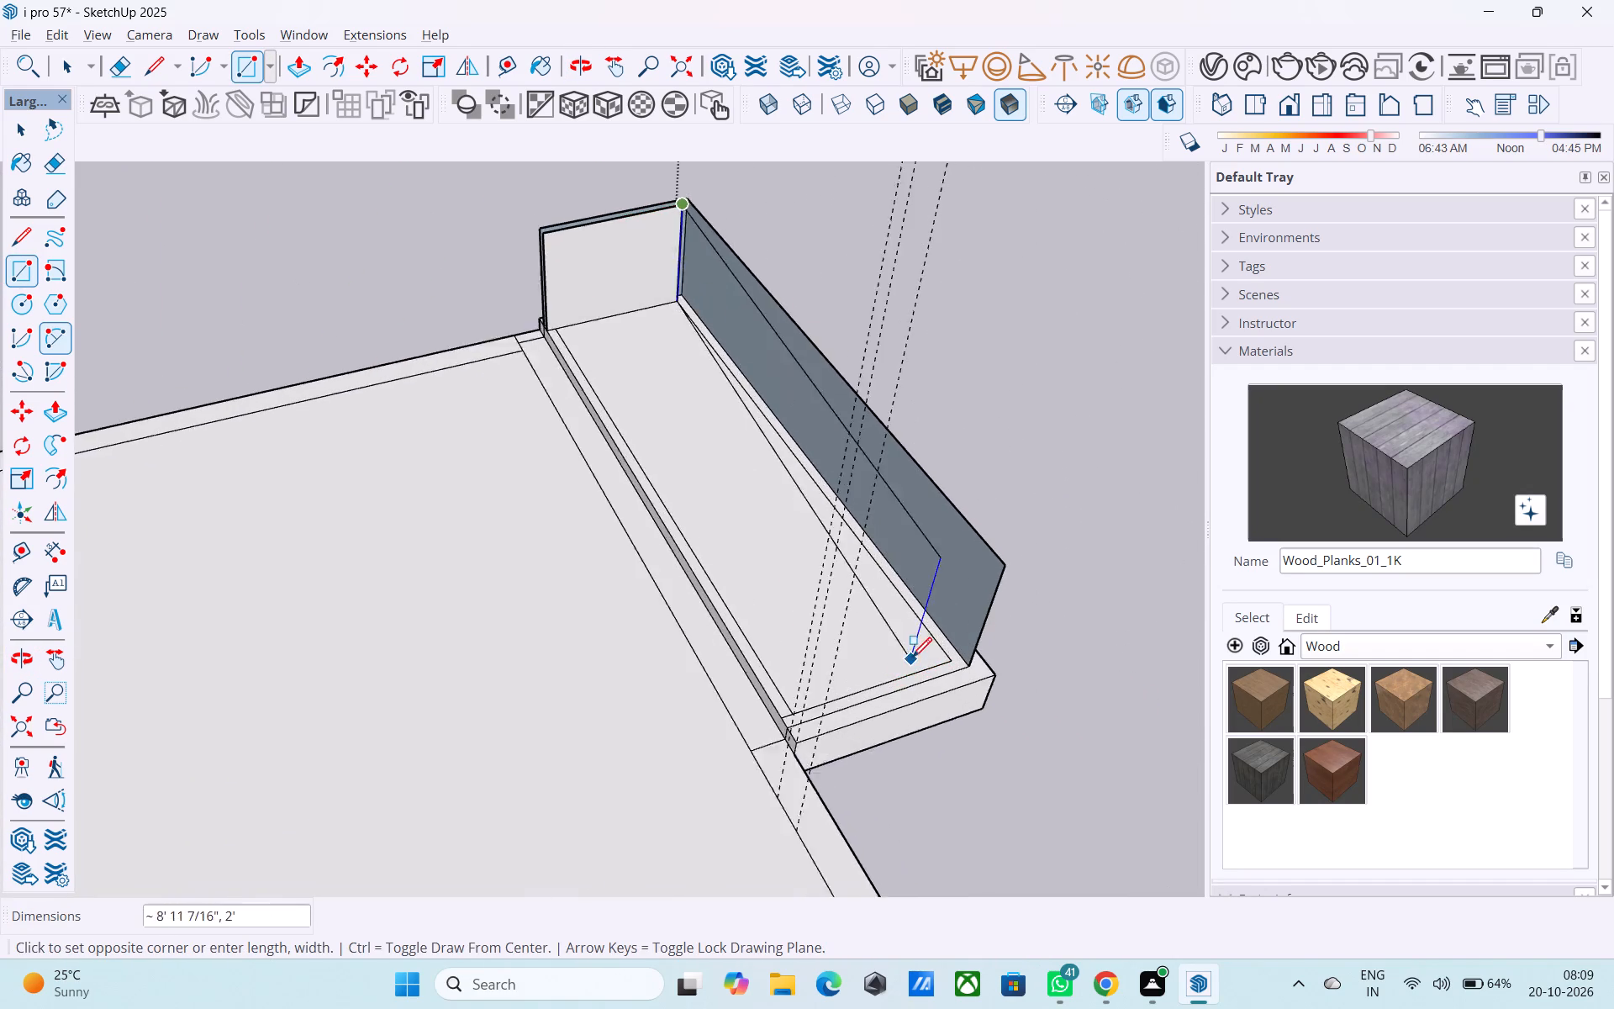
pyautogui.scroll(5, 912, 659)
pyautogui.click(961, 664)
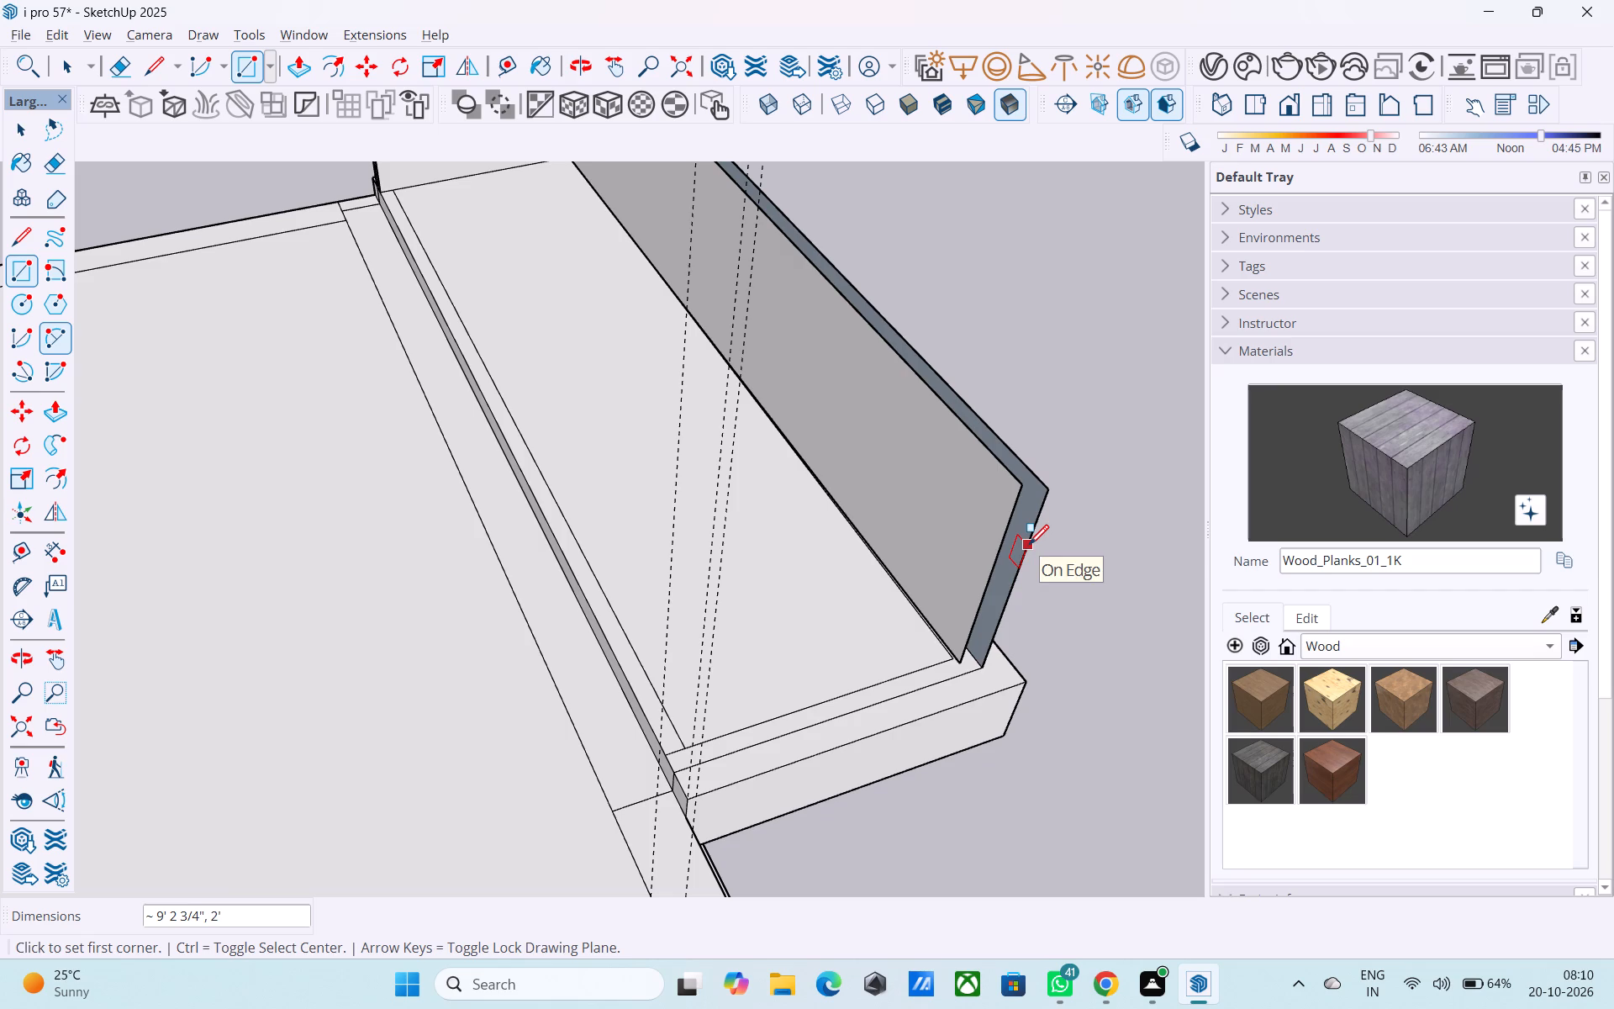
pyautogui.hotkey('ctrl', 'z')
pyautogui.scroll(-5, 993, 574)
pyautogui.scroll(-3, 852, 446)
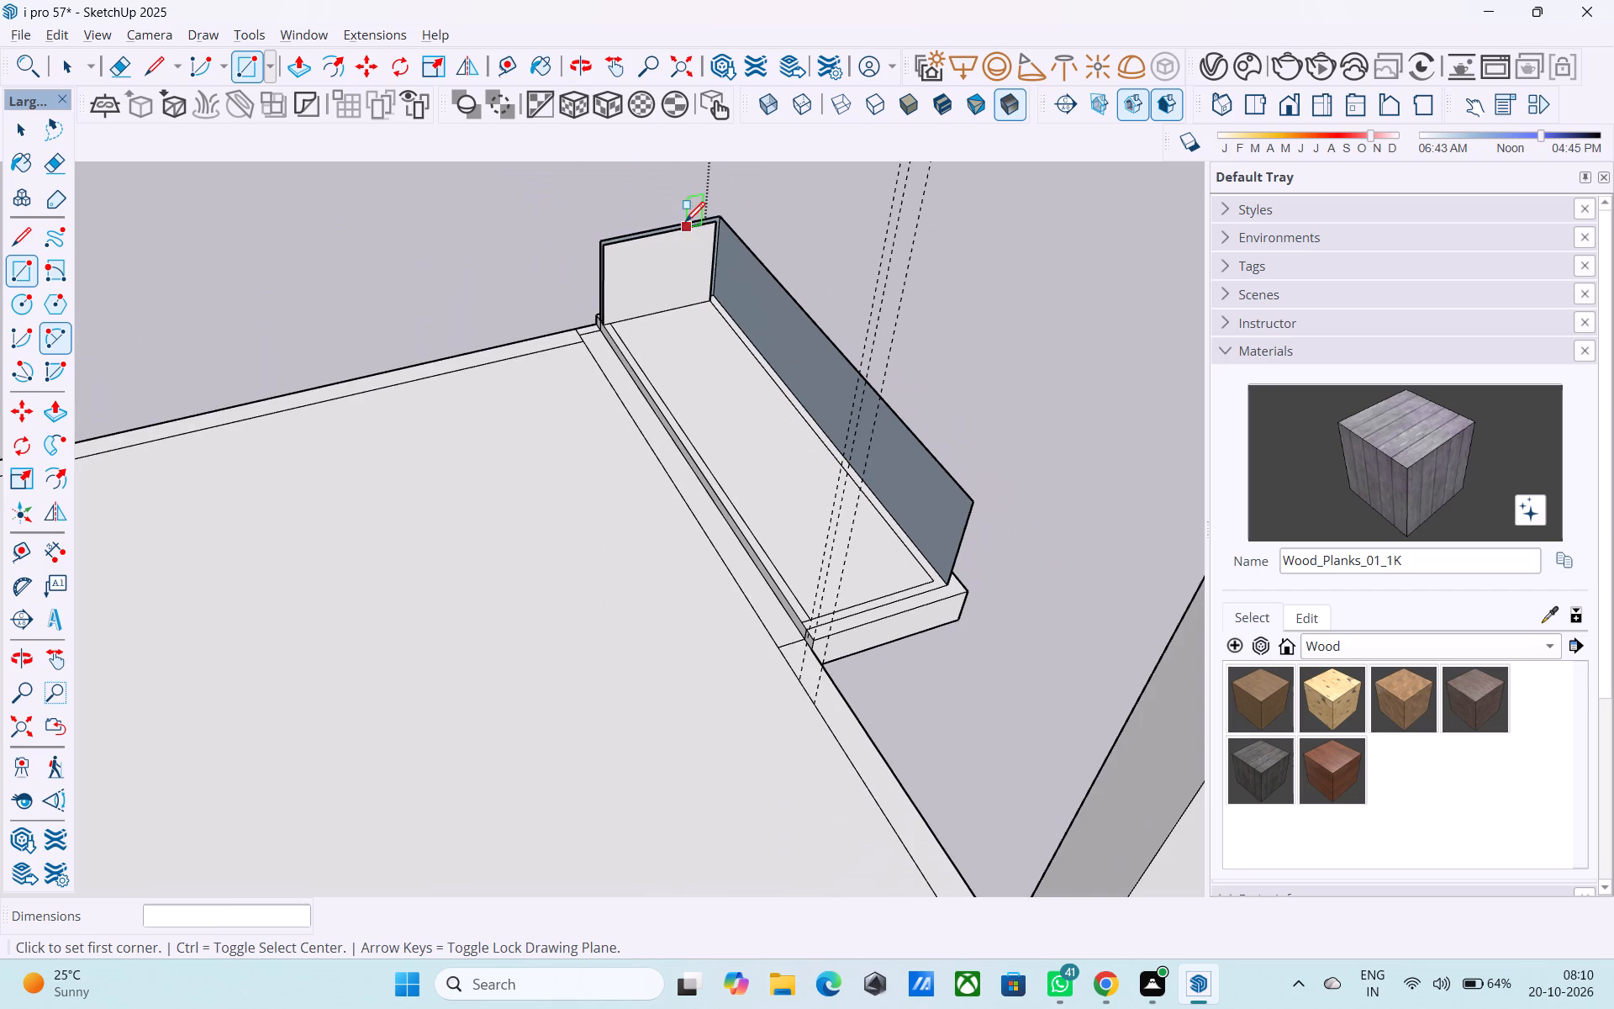
# Draw an upright 9' 2" by 2' rectangle along the roof overhang's long inner inset line.
pyautogui.click(709, 227)
pyautogui.scroll(6, 923, 568)
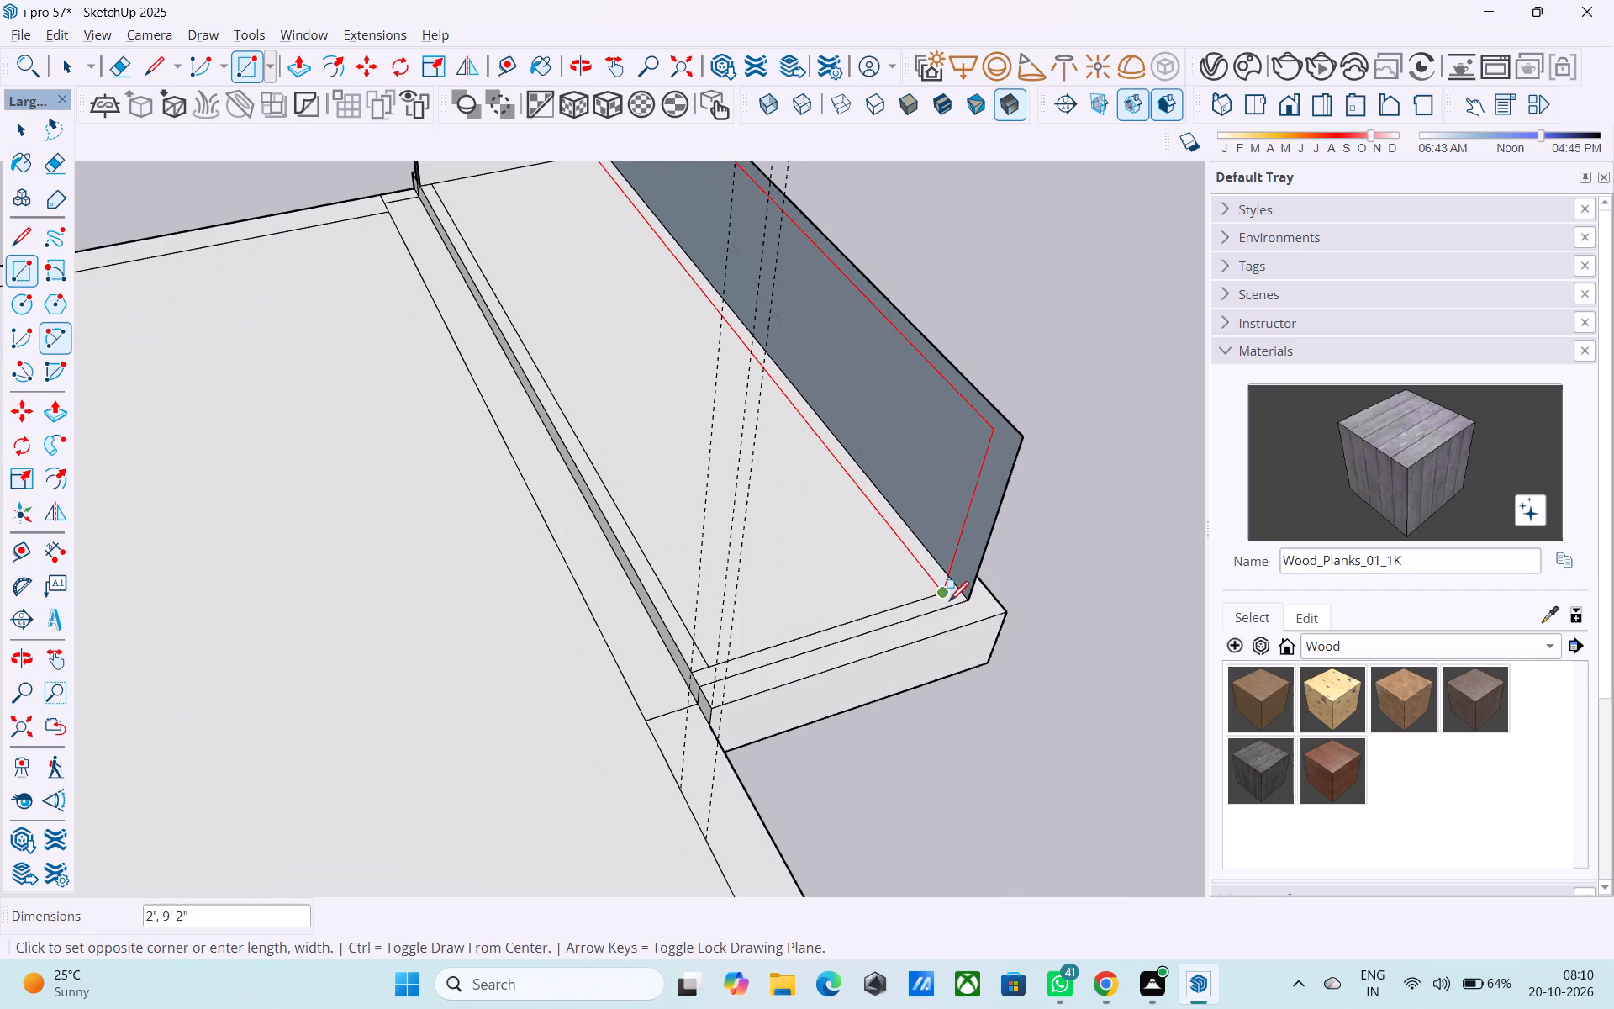
pyautogui.click(946, 592)
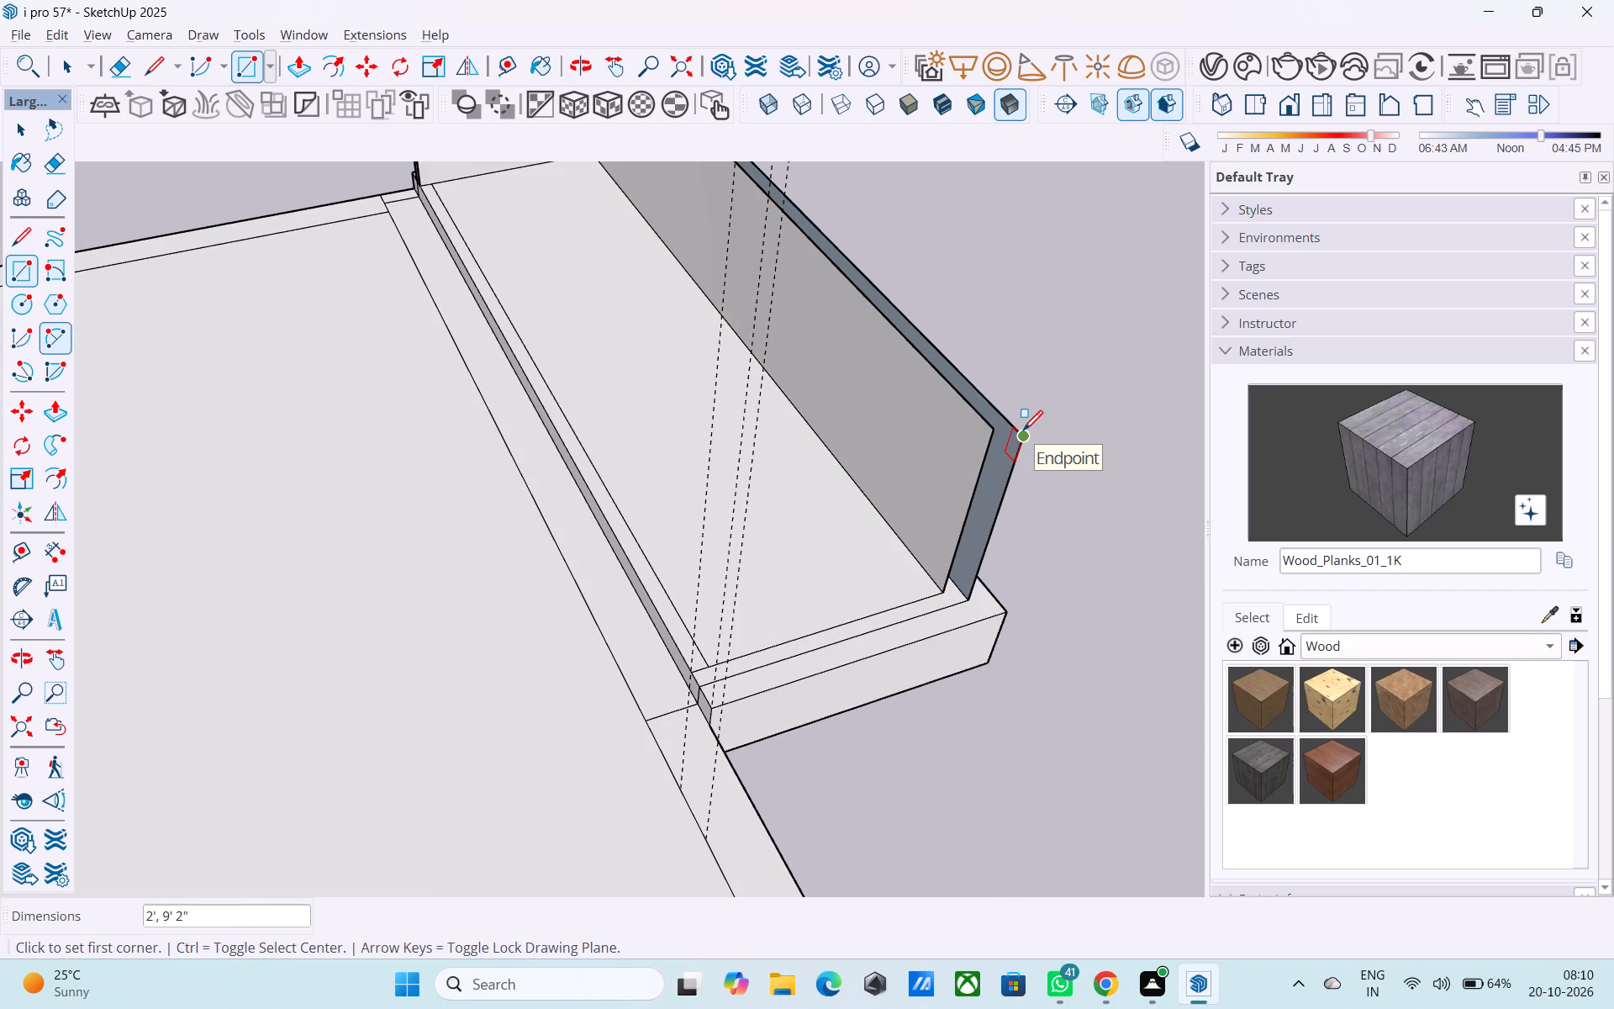
# Draw upright 2' 7" by 2' and 2' 9" by 2' rectangles along the inner and outer lines of the roof overhang's other short end.
pyautogui.click(1023, 432)
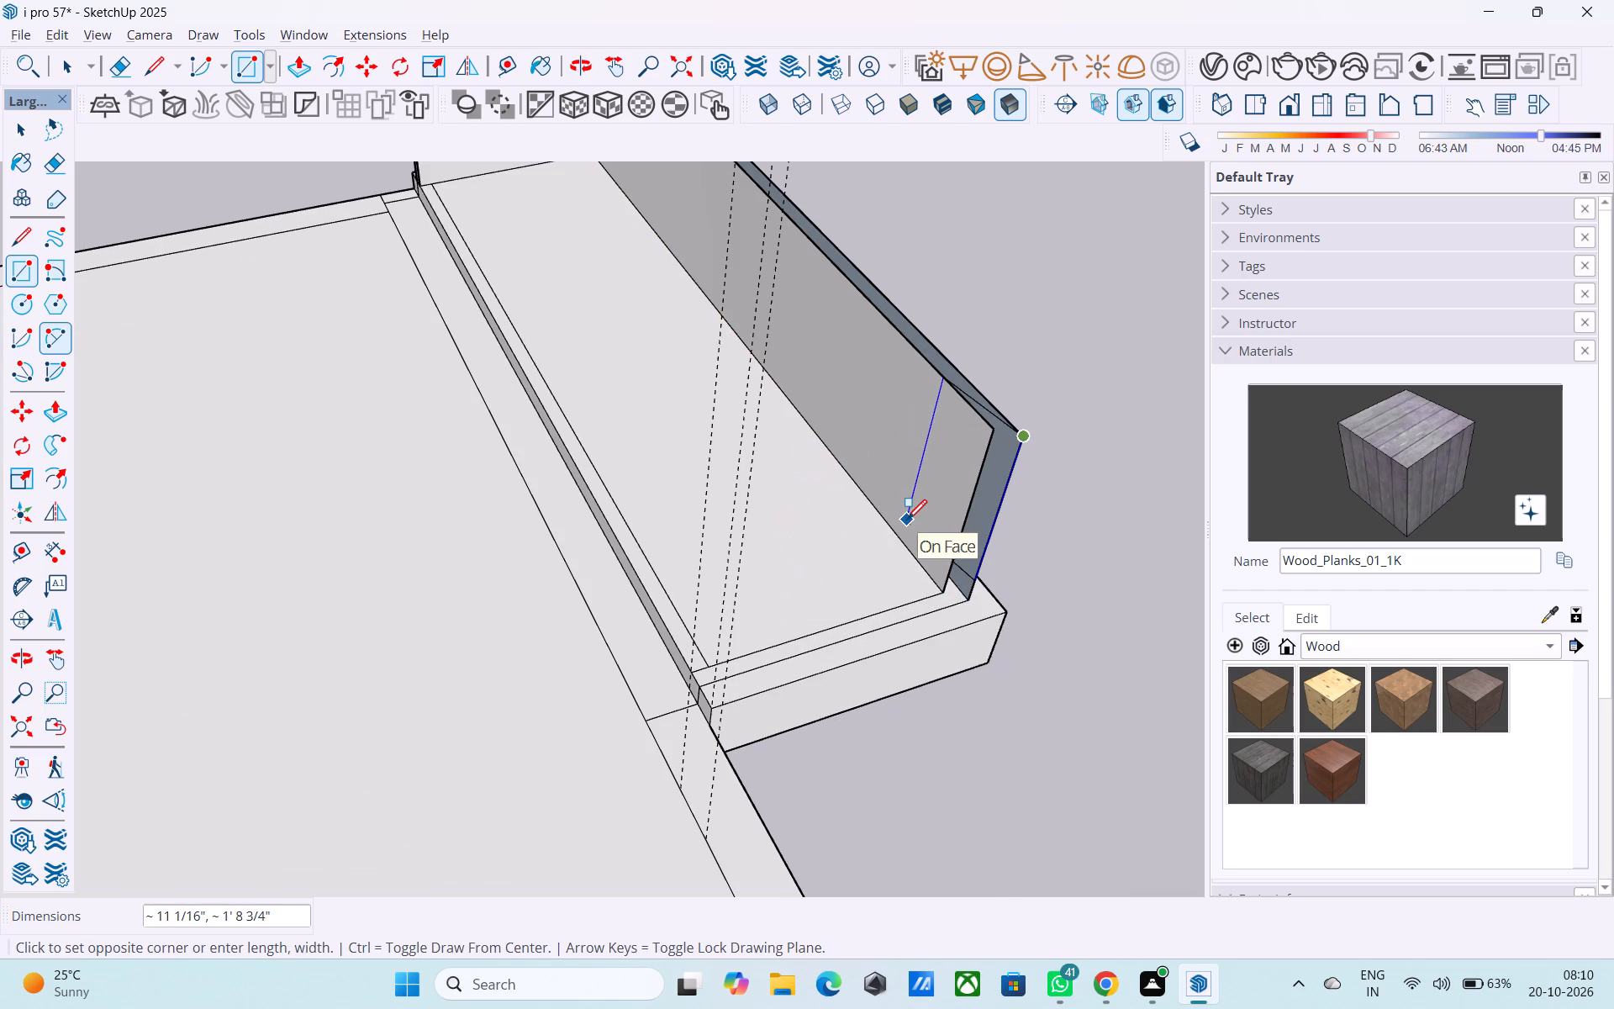
pyautogui.press('r')
pyautogui.click(995, 434)
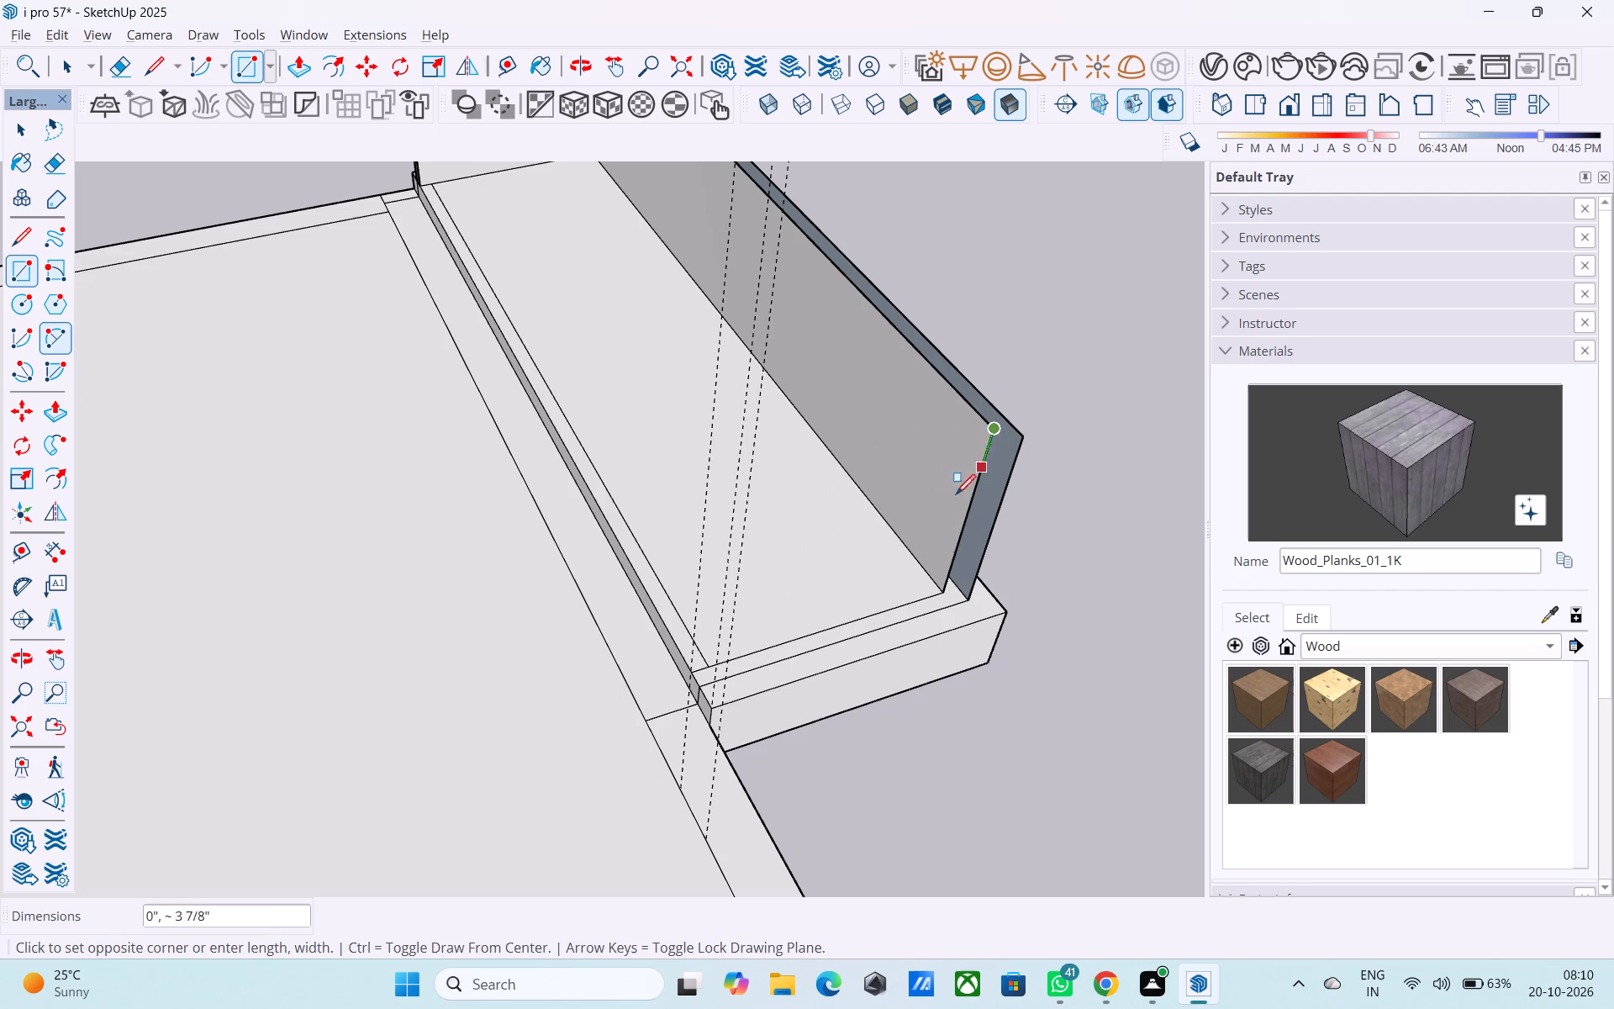
pyautogui.click(691, 666)
pyautogui.click(1028, 440)
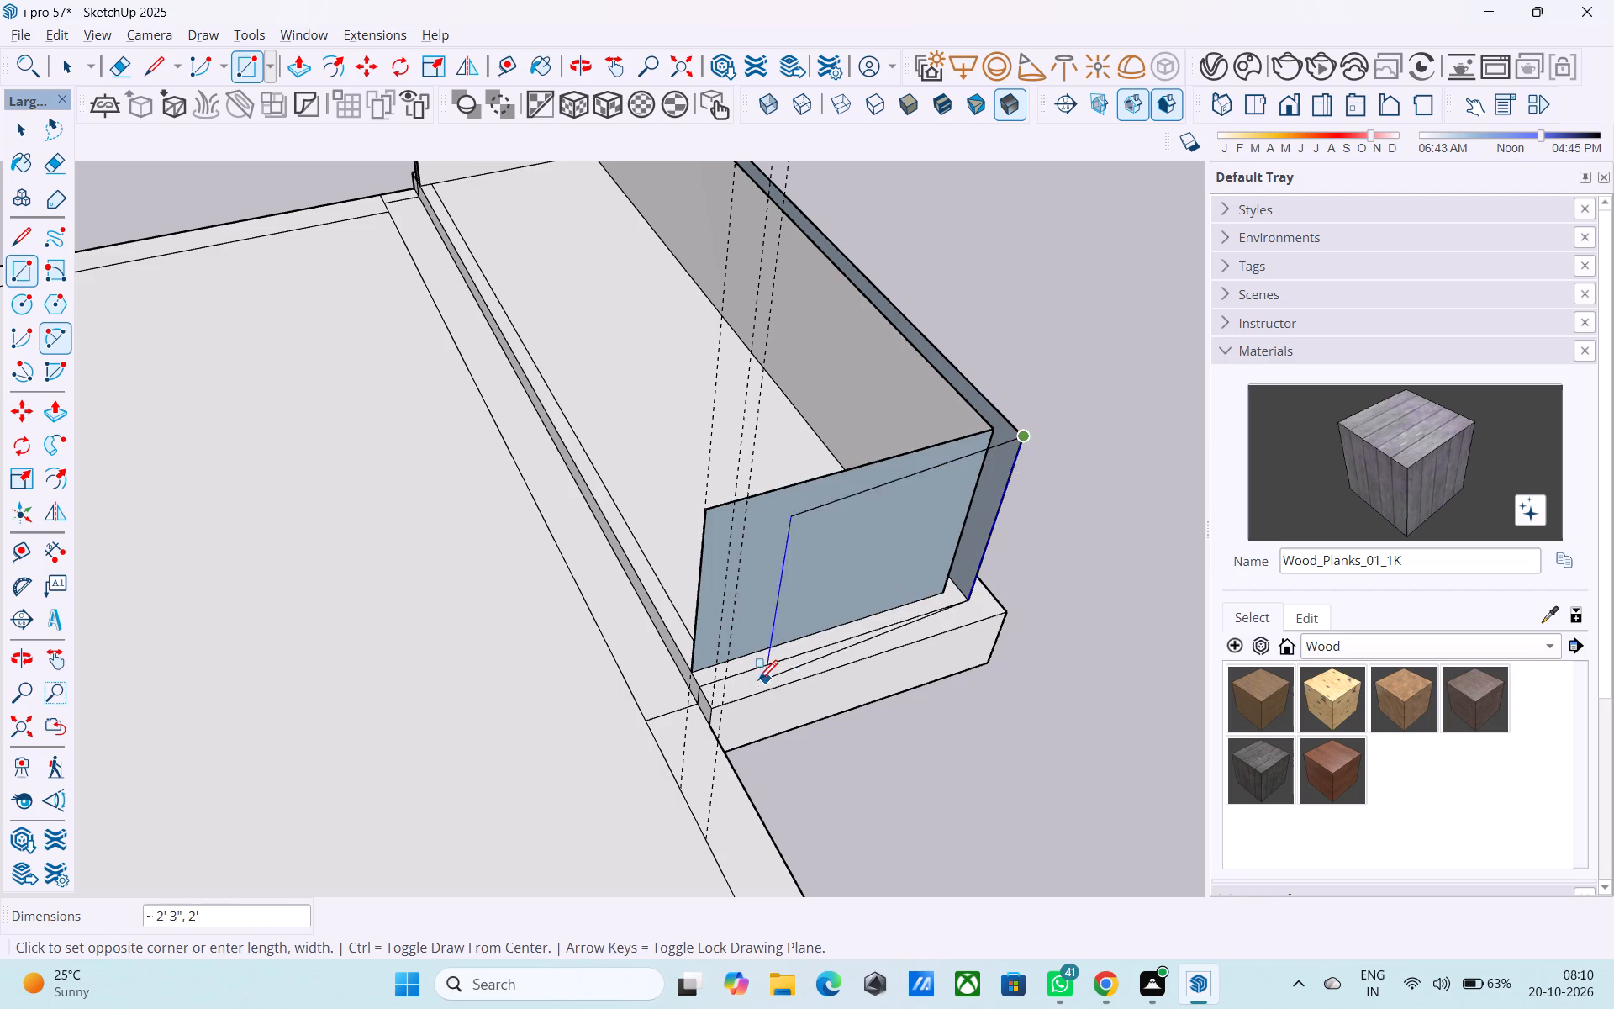
pyautogui.click(699, 684)
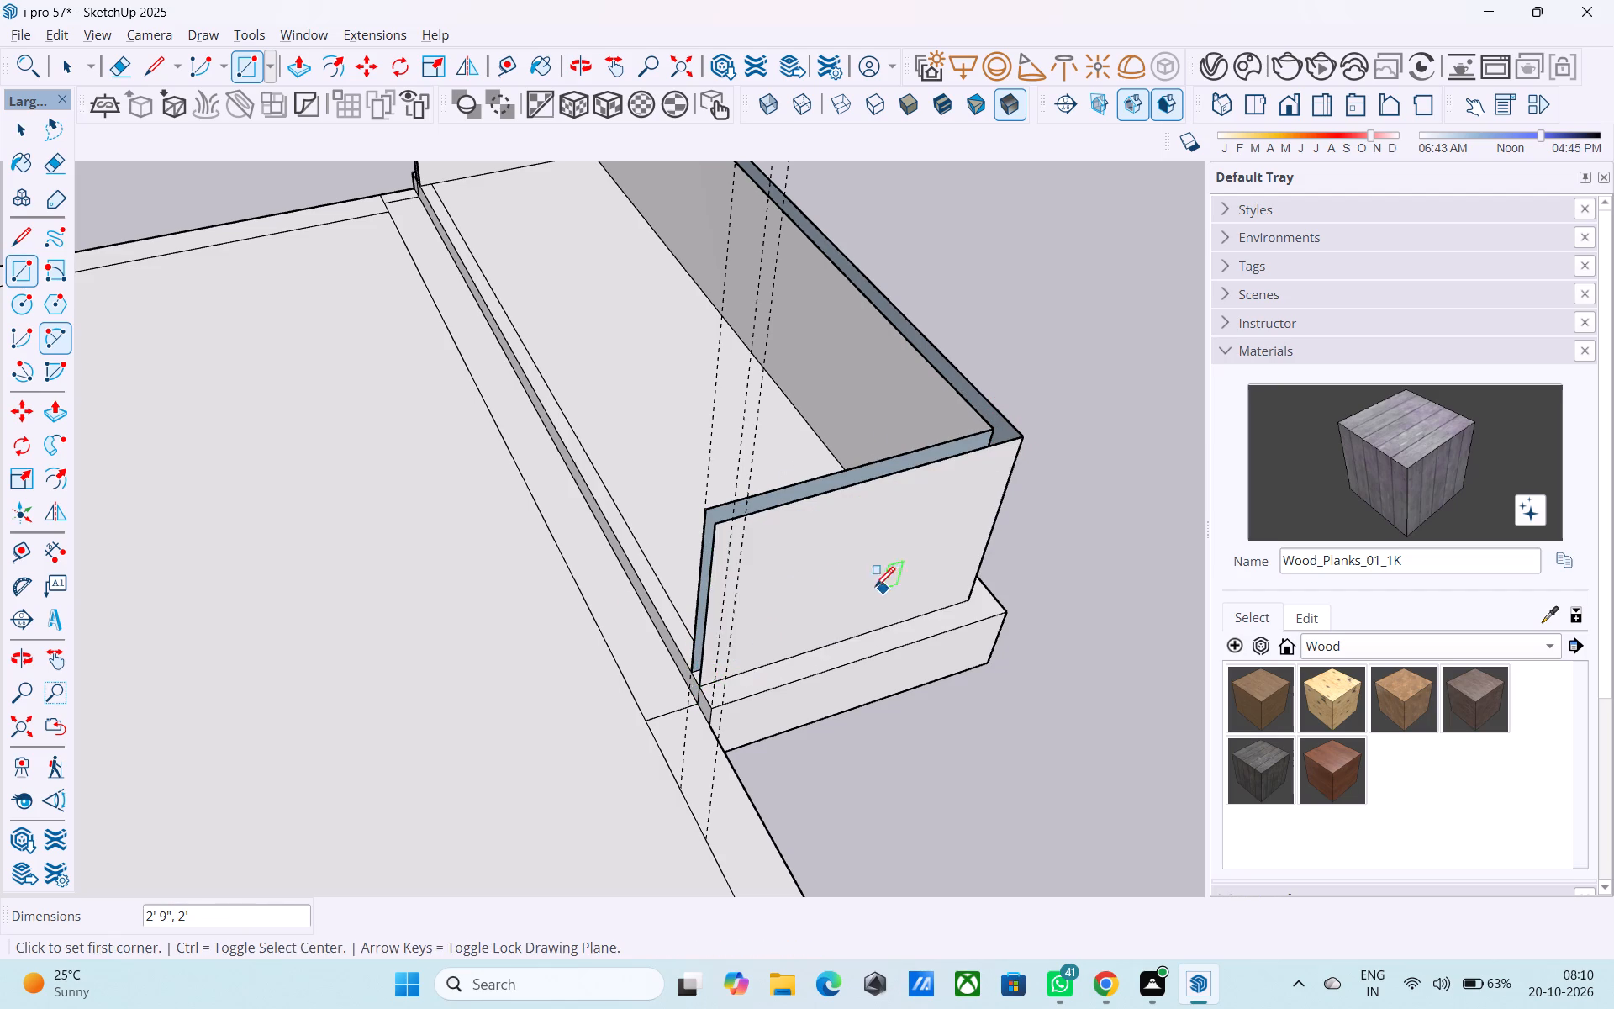
# Draw 2" lines joining the tops of the paired upright panels at both open ends of the roof overhang.
pyautogui.moveTo(830, 593); pyautogui.dragTo(309, 576, button='middle')
pyautogui.scroll(-8, 337, 507)
pyautogui.moveTo(539, 498); pyautogui.dragTo(525, 531, button='middle')
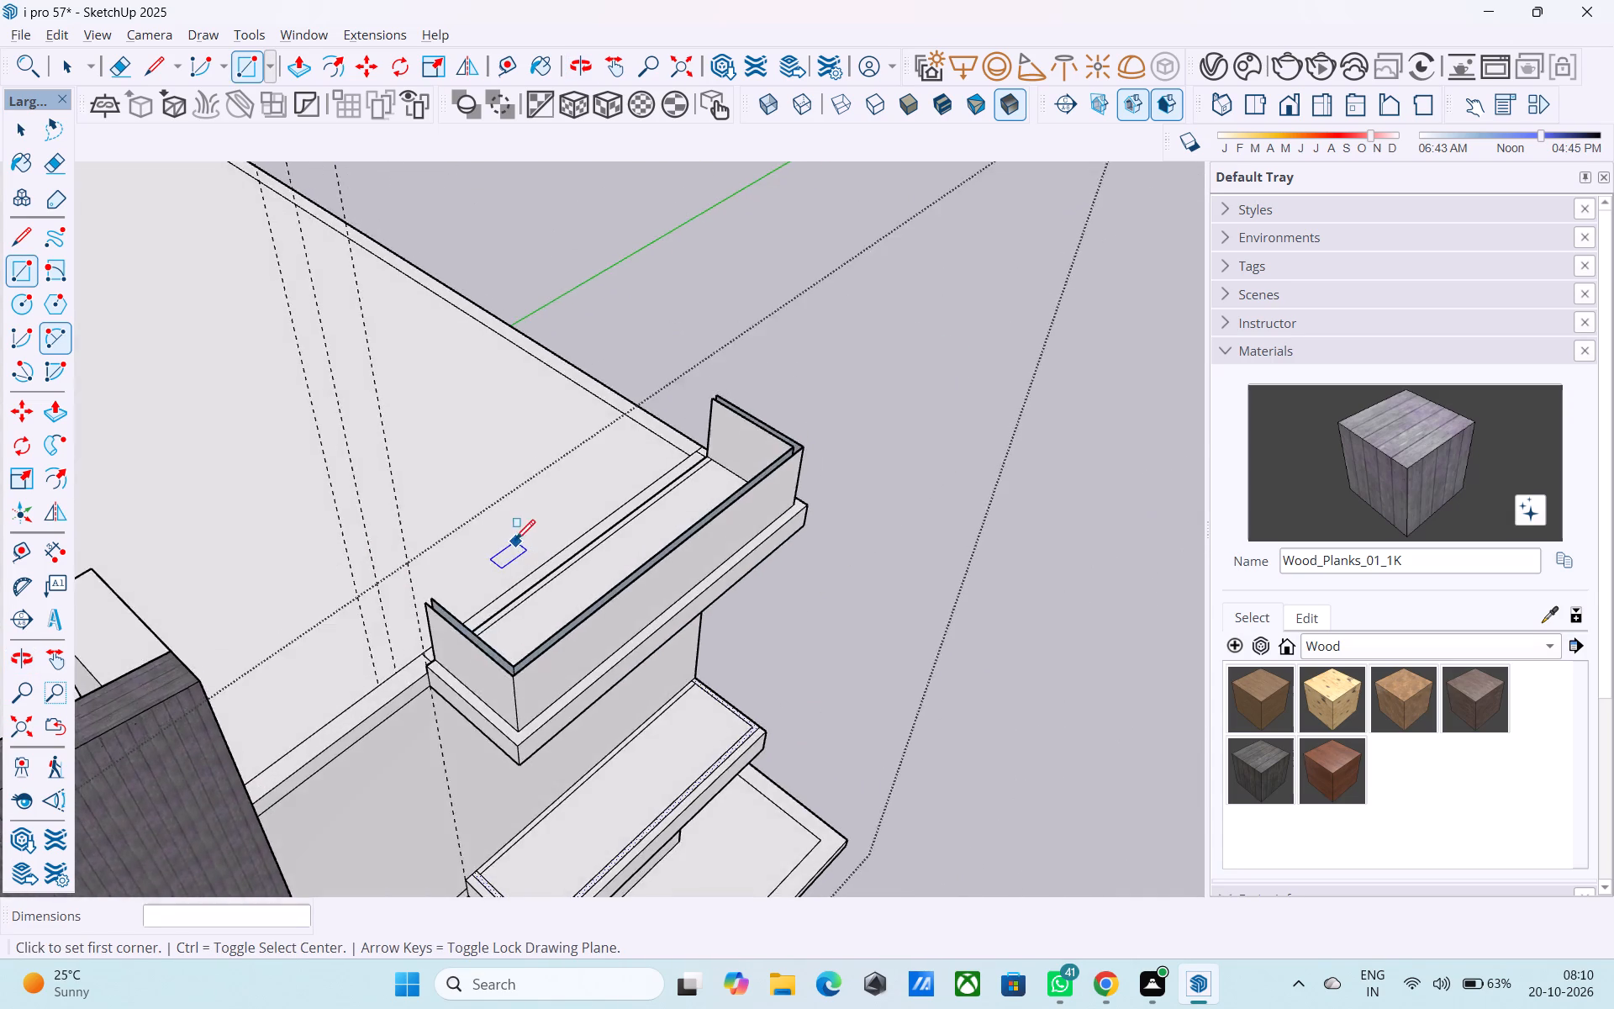
pyautogui.scroll(4, 515, 541)
pyautogui.scroll(-1, 538, 584)
pyautogui.press('l')
pyautogui.scroll(5, 388, 637)
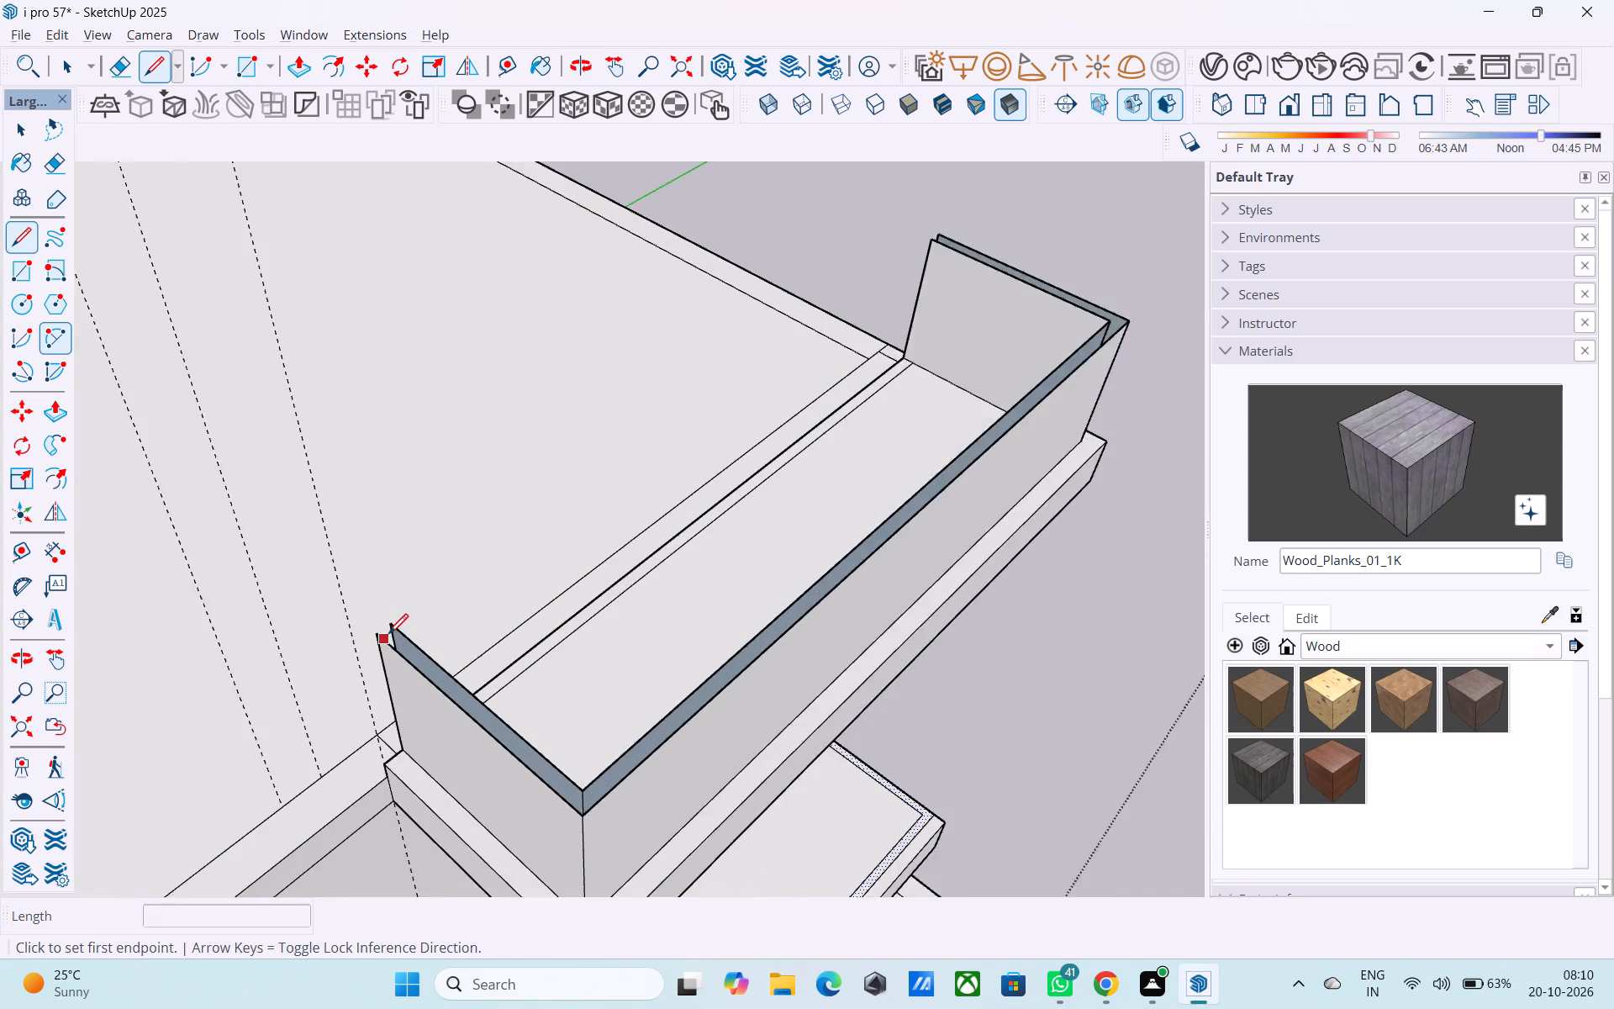
pyautogui.click(383, 637)
pyautogui.click(391, 625)
pyautogui.moveTo(547, 572); pyautogui.dragTo(334, 589, button='middle')
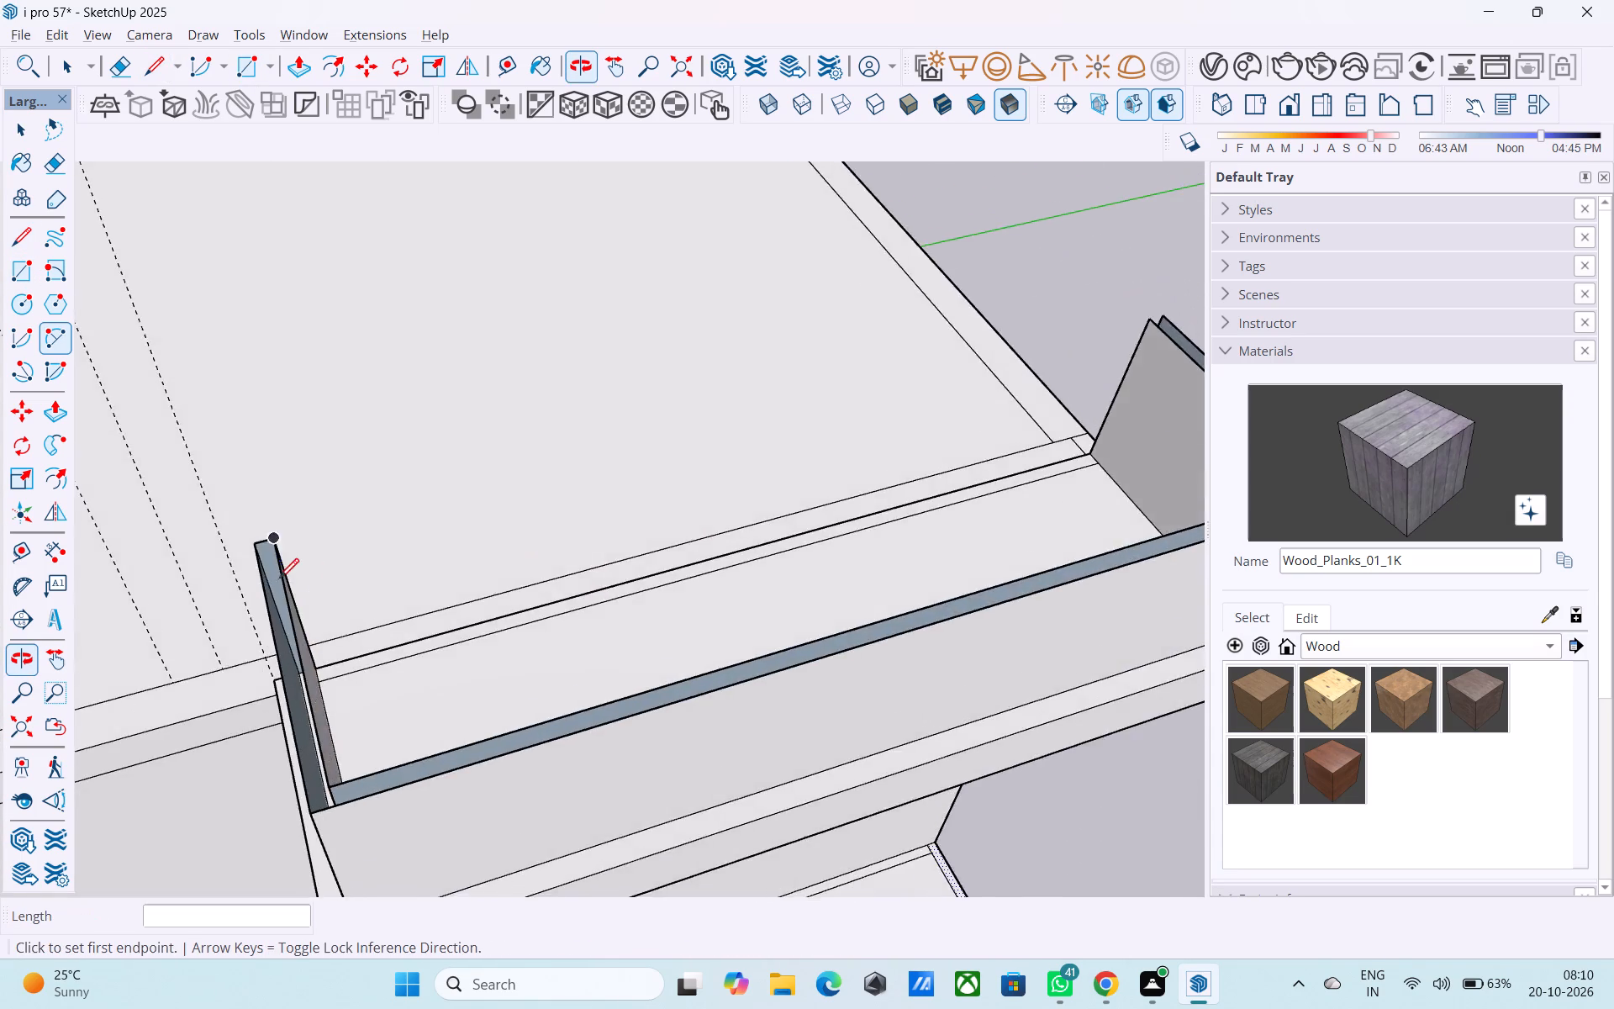
pyautogui.scroll(-8, 273, 580)
pyautogui.scroll(3, 918, 545)
pyautogui.scroll(4, 625, 398)
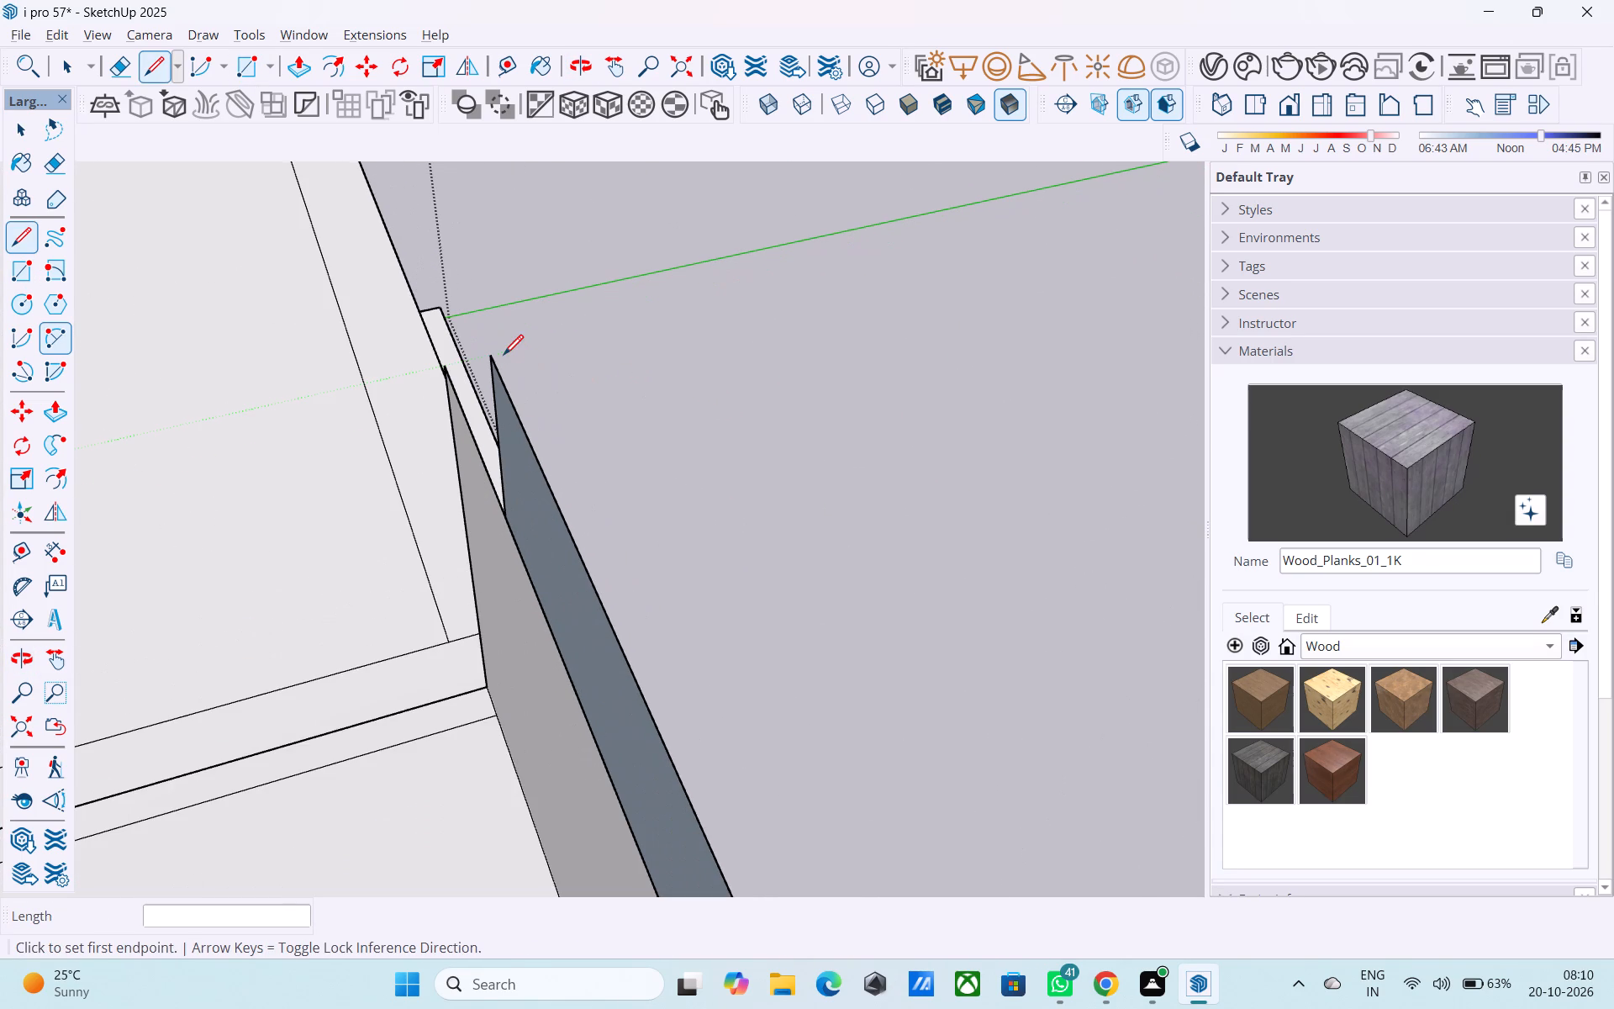
pyautogui.click(494, 352)
pyautogui.click(450, 367)
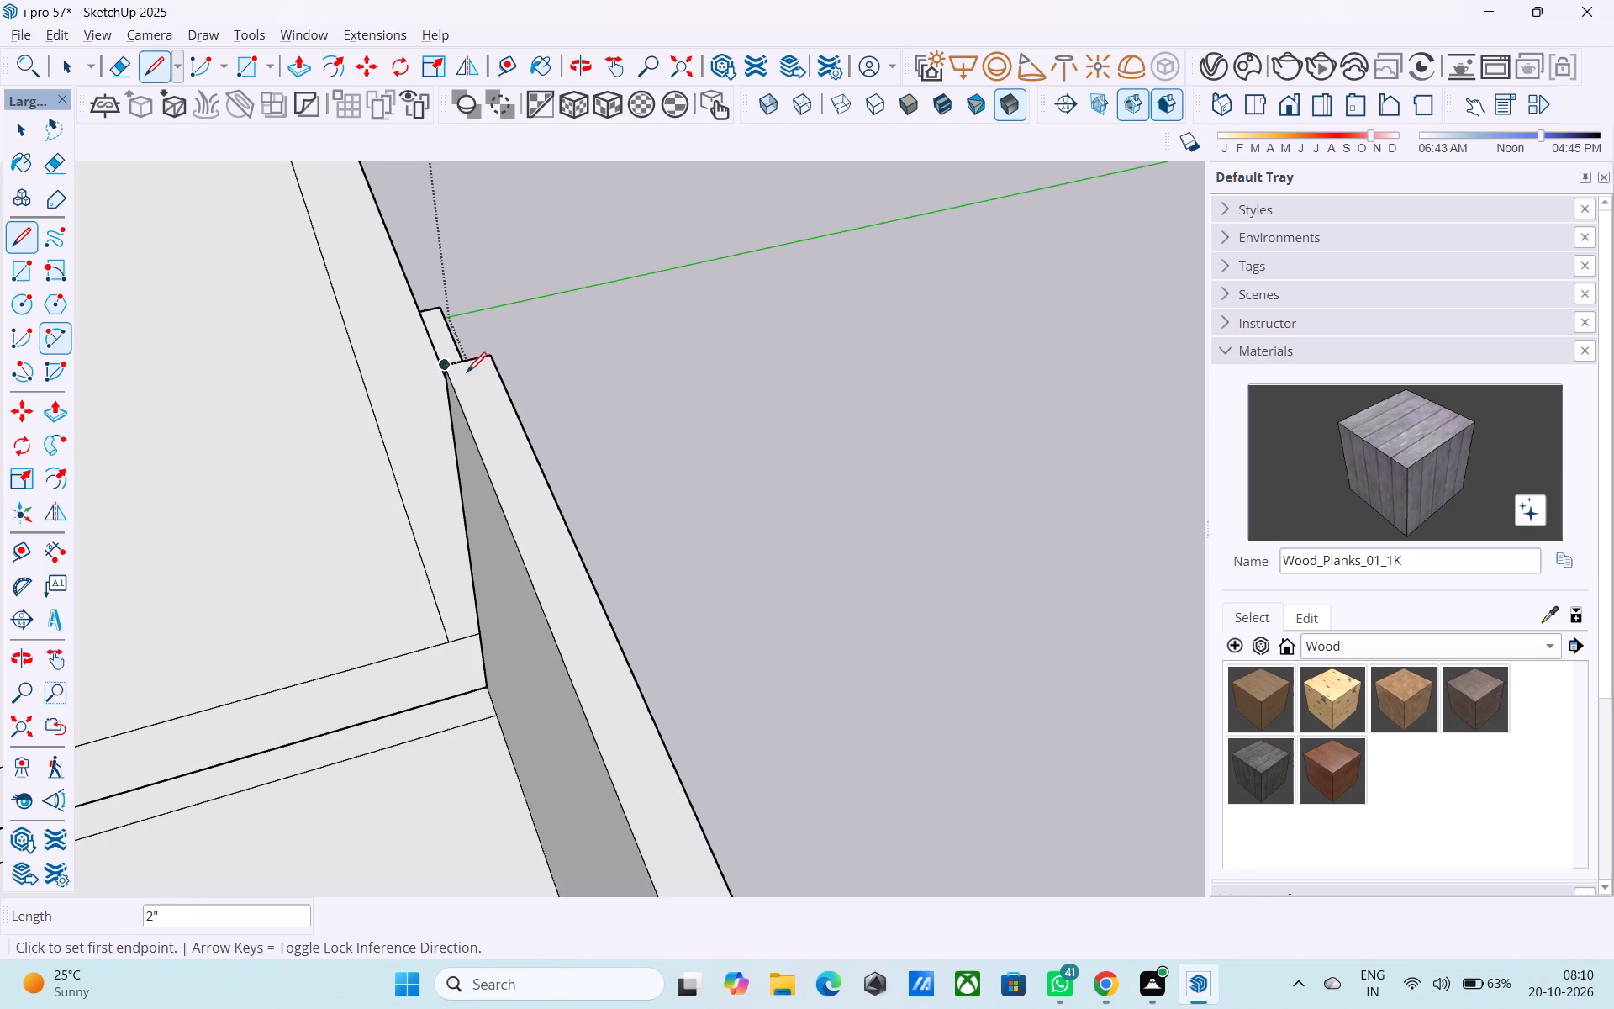
# Draw a 2' vertical line at the inner inset corner of the lower overhang above the door and window.
pyautogui.scroll(-20, 469, 367)
pyautogui.scroll(-1, 562, 568)
pyautogui.moveTo(554, 570); pyautogui.dragTo(556, 388, button='middle')
pyautogui.scroll(-3, 551, 415)
pyautogui.moveTo(514, 640); pyautogui.dragTo(461, 598, button='middle')
pyautogui.scroll(7, 443, 626)
pyautogui.moveTo(336, 663); pyautogui.dragTo(329, 821, button='middle')
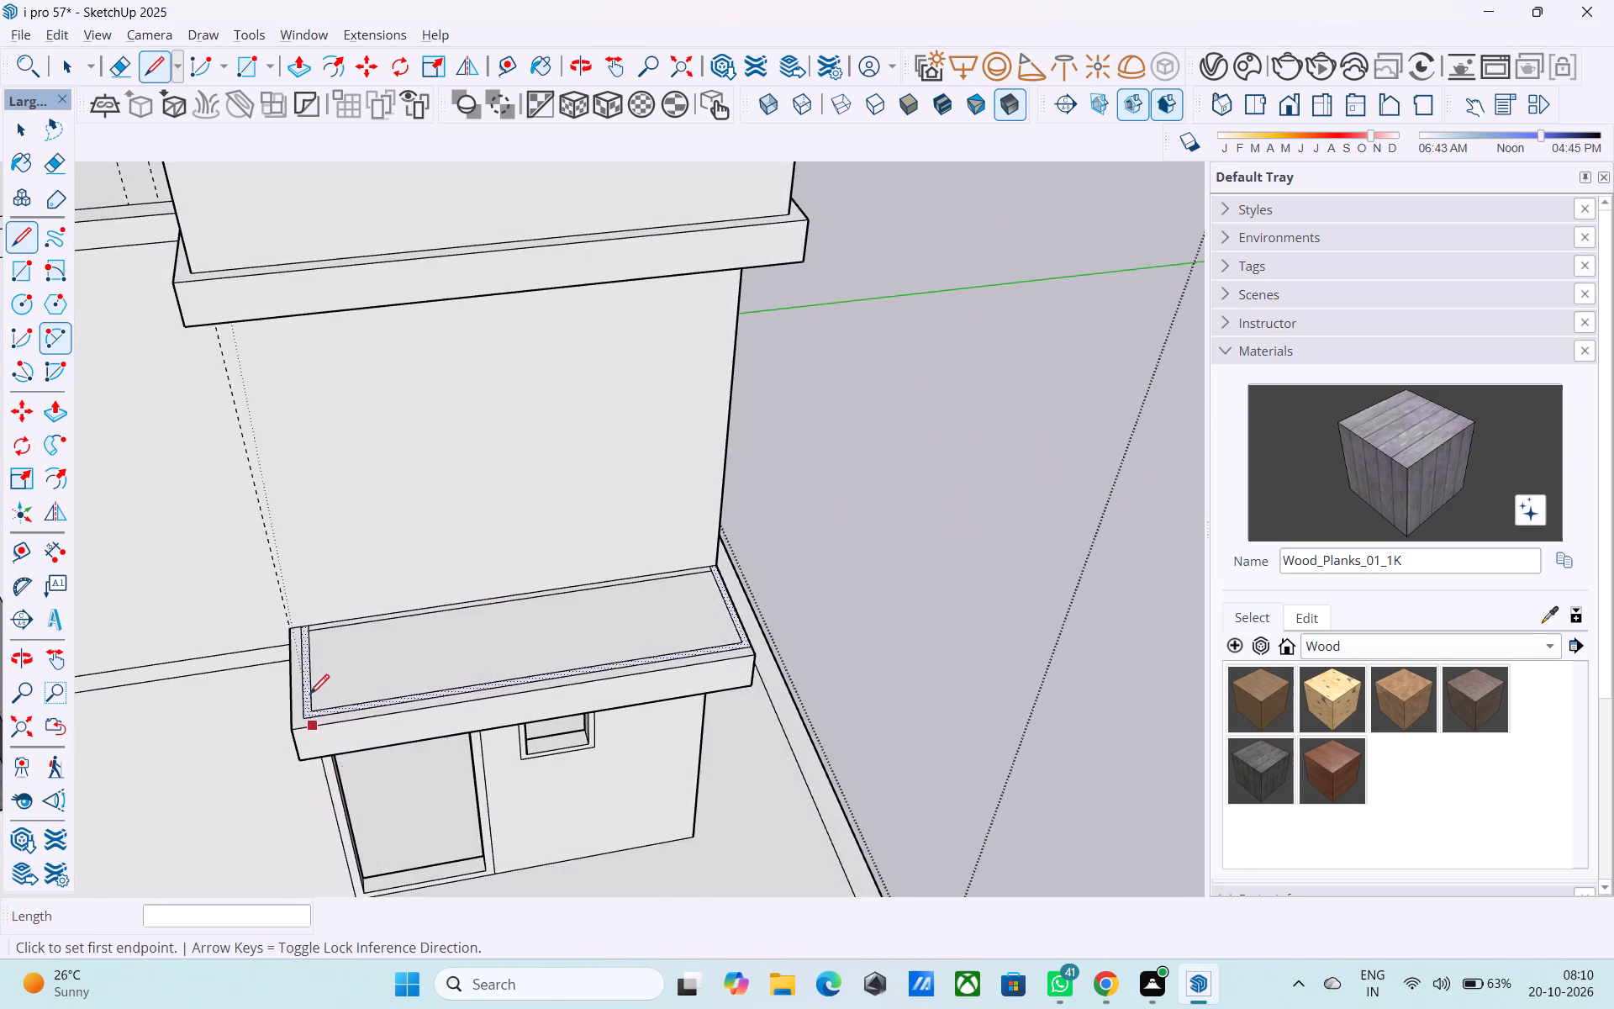
pyautogui.scroll(7, 309, 689)
pyautogui.press('space')
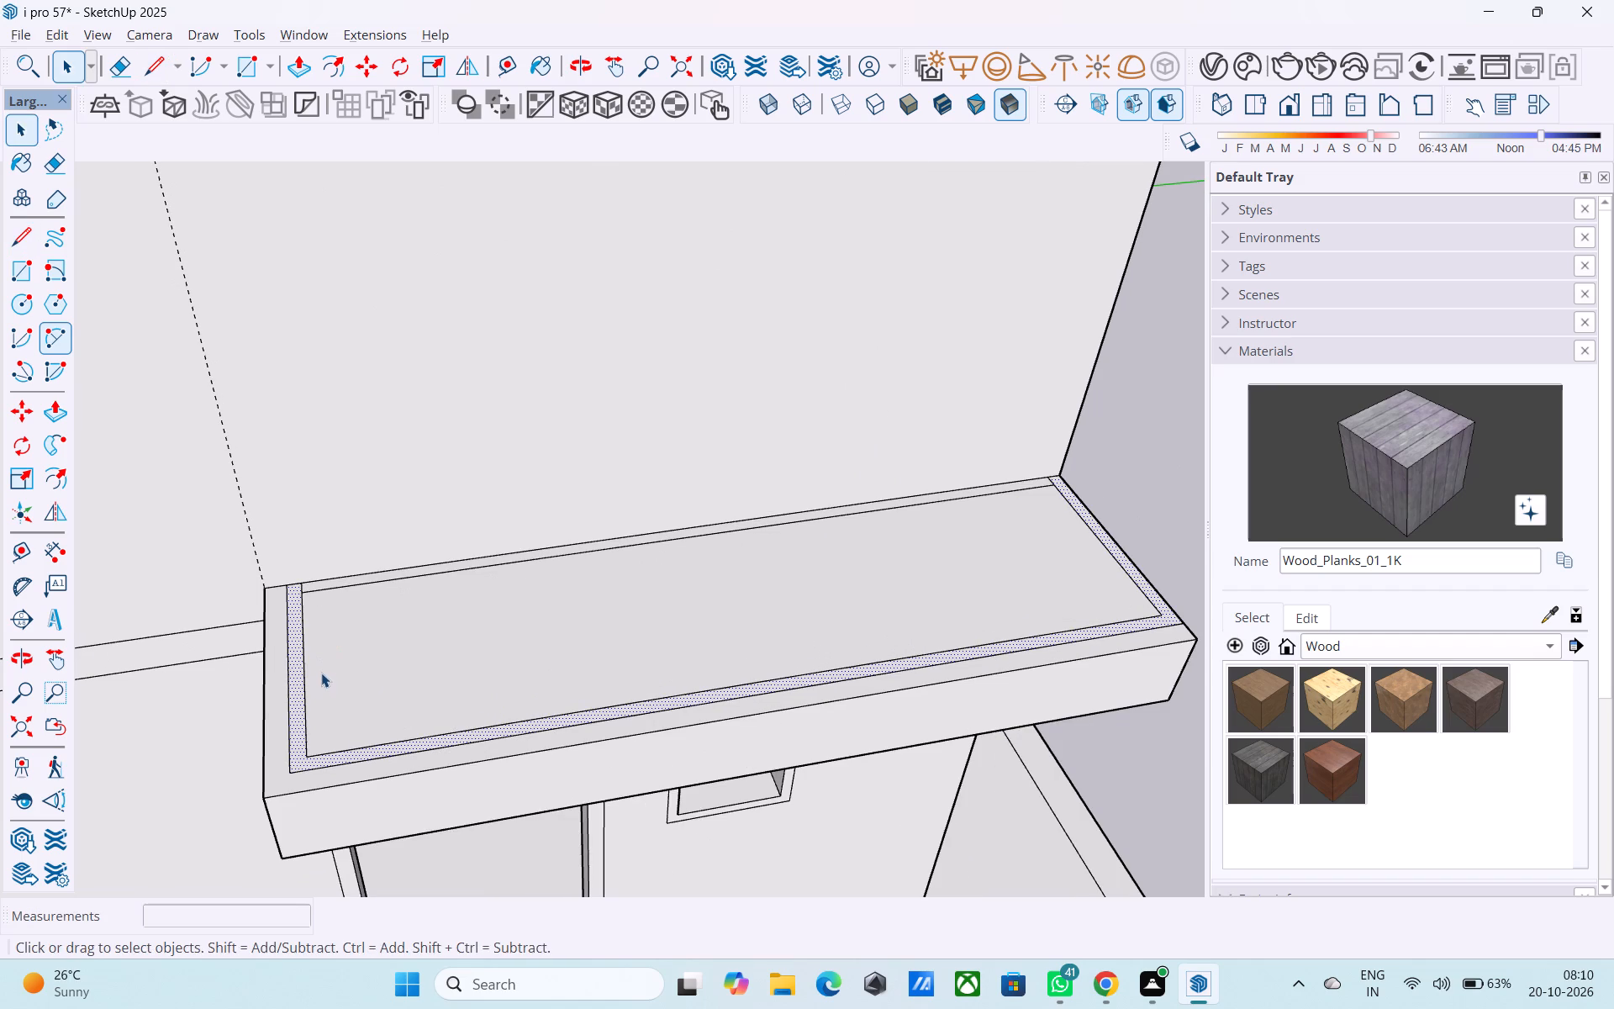
pyautogui.press('l')
pyautogui.click(309, 750)
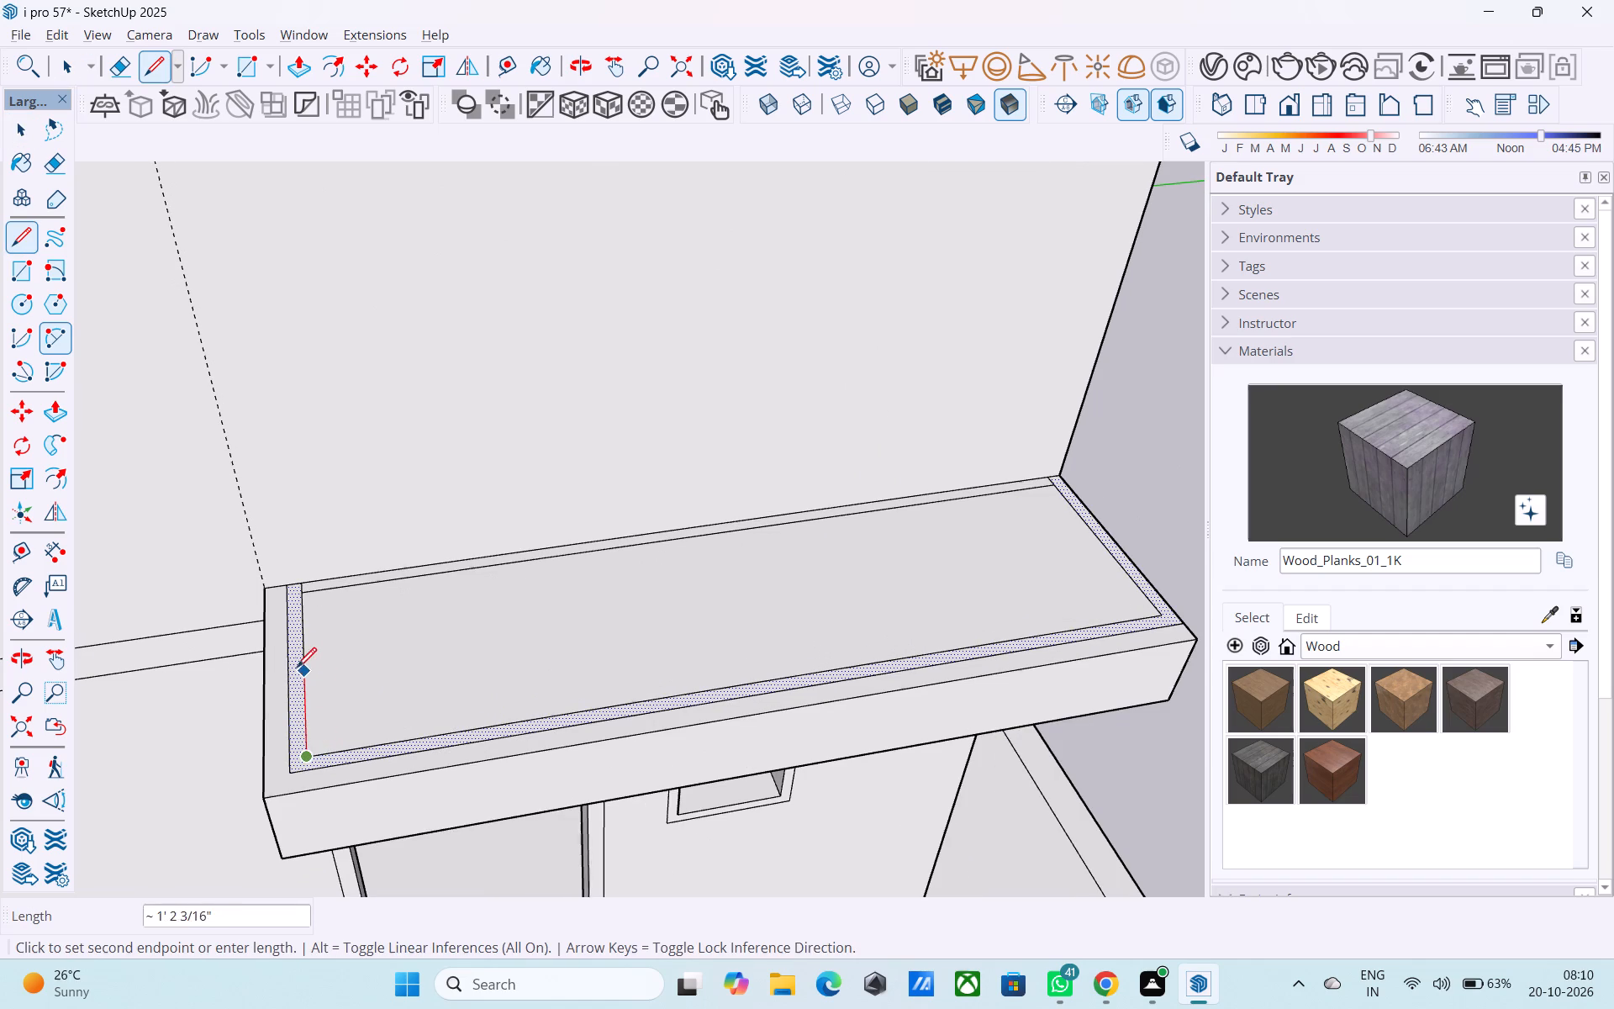
pyautogui.moveTo(298, 617); pyautogui.dragTo(456, 427, button='middle')
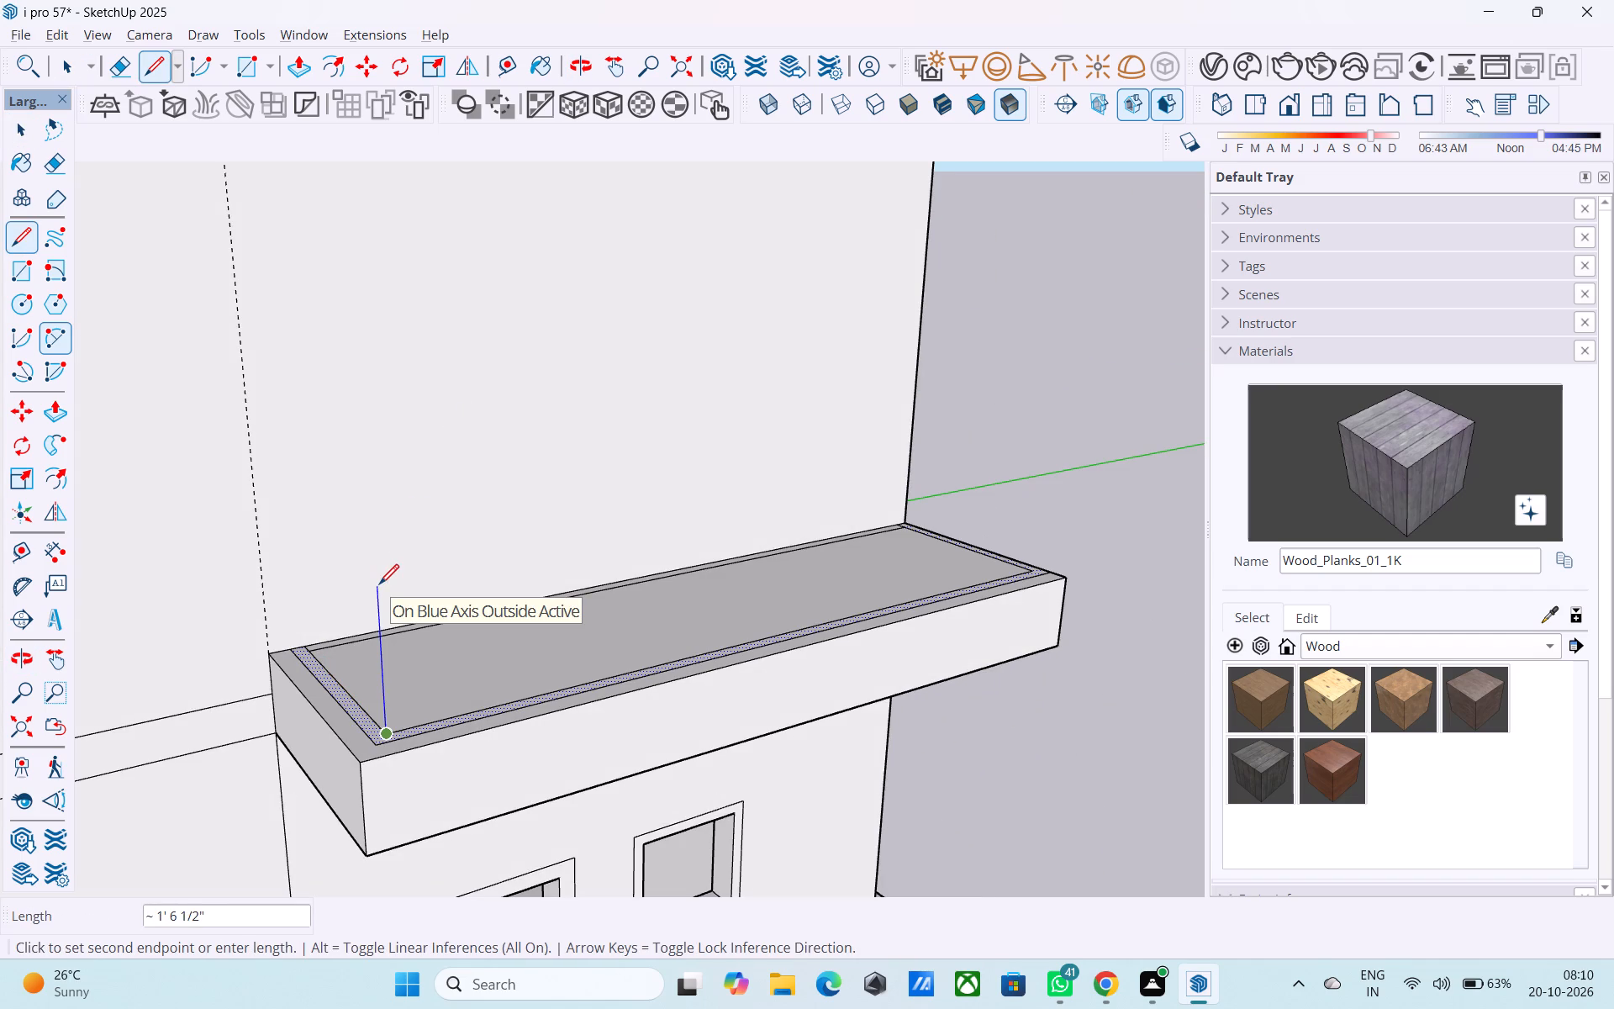
pyautogui.write("2'")
pyautogui.press('Return')
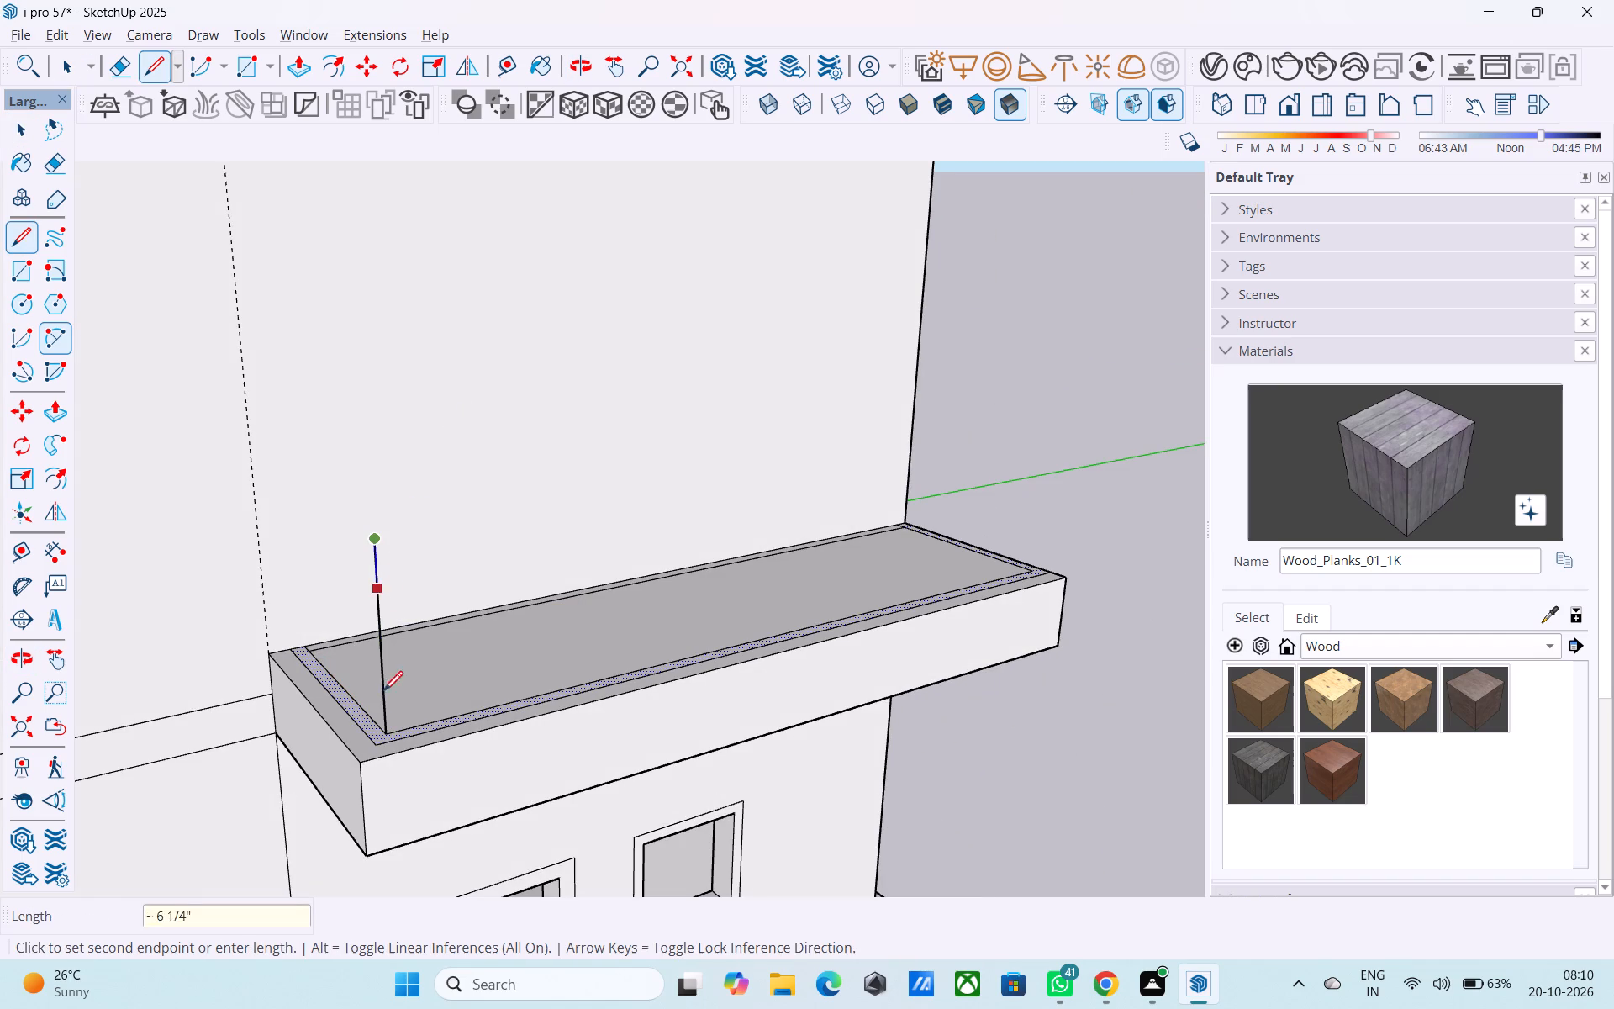
# Draw a second 2' vertical line at the outer corner of the lower overhang's inset strip.
pyautogui.moveTo(380, 750); pyautogui.dragTo(314, 706, button='middle')
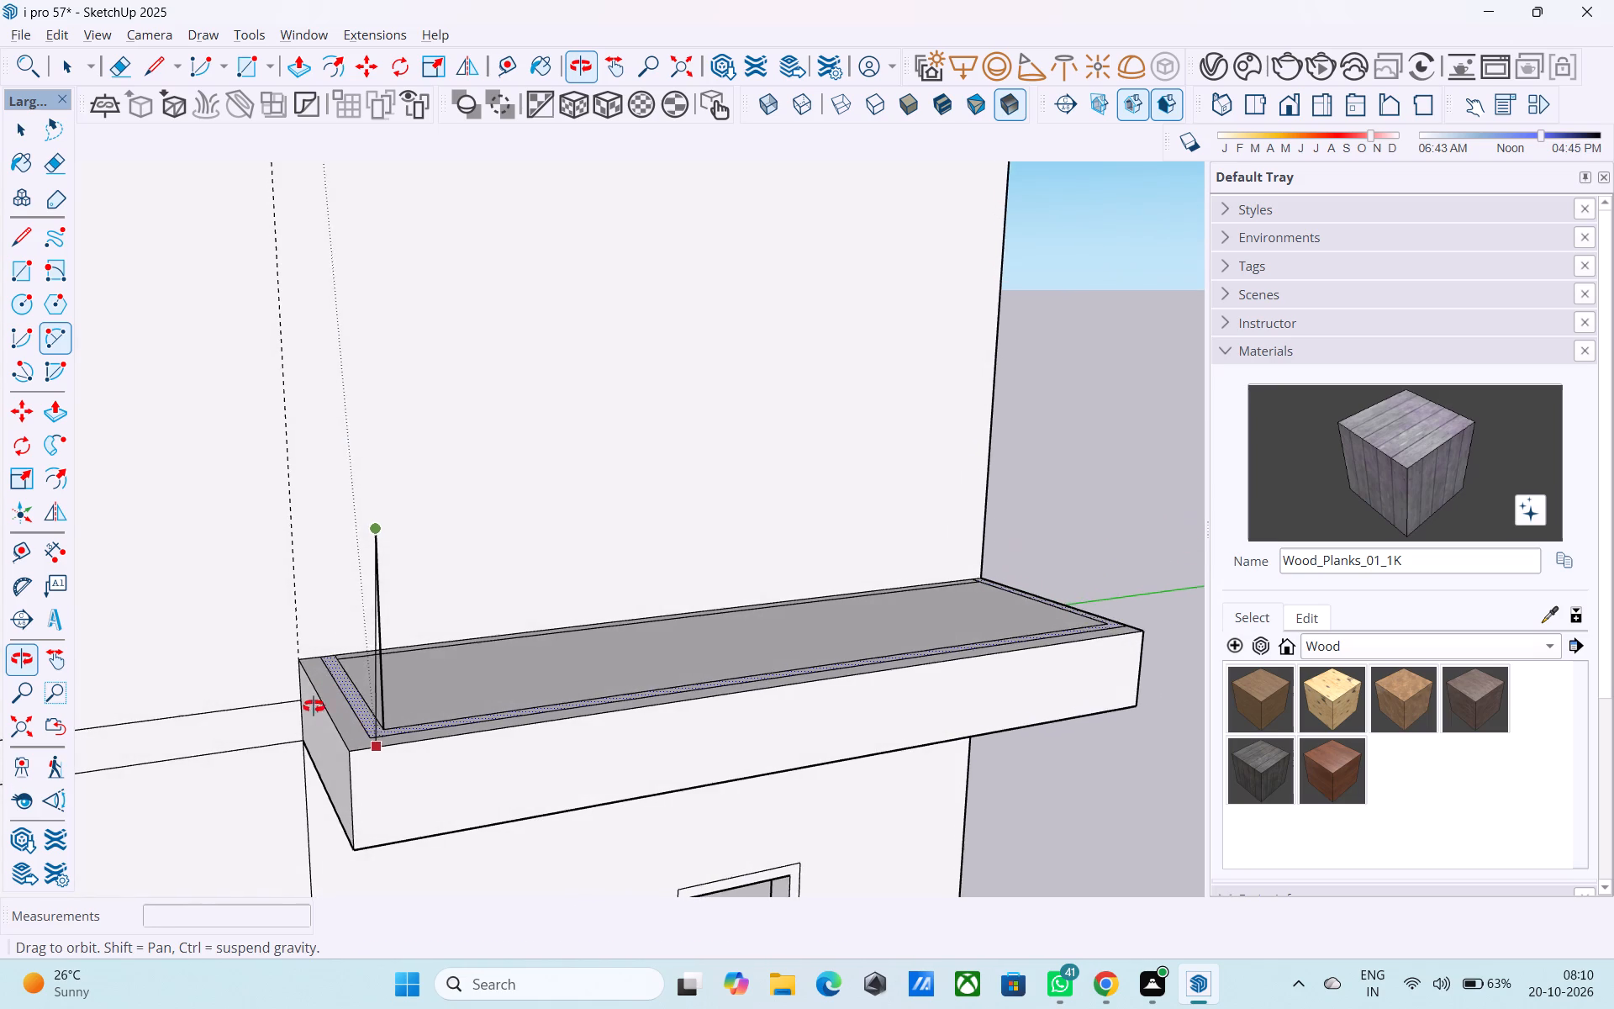
pyautogui.moveTo(314, 706); pyautogui.dragTo(312, 706, button='middle')
pyautogui.press('l')
pyautogui.scroll(3, 364, 729)
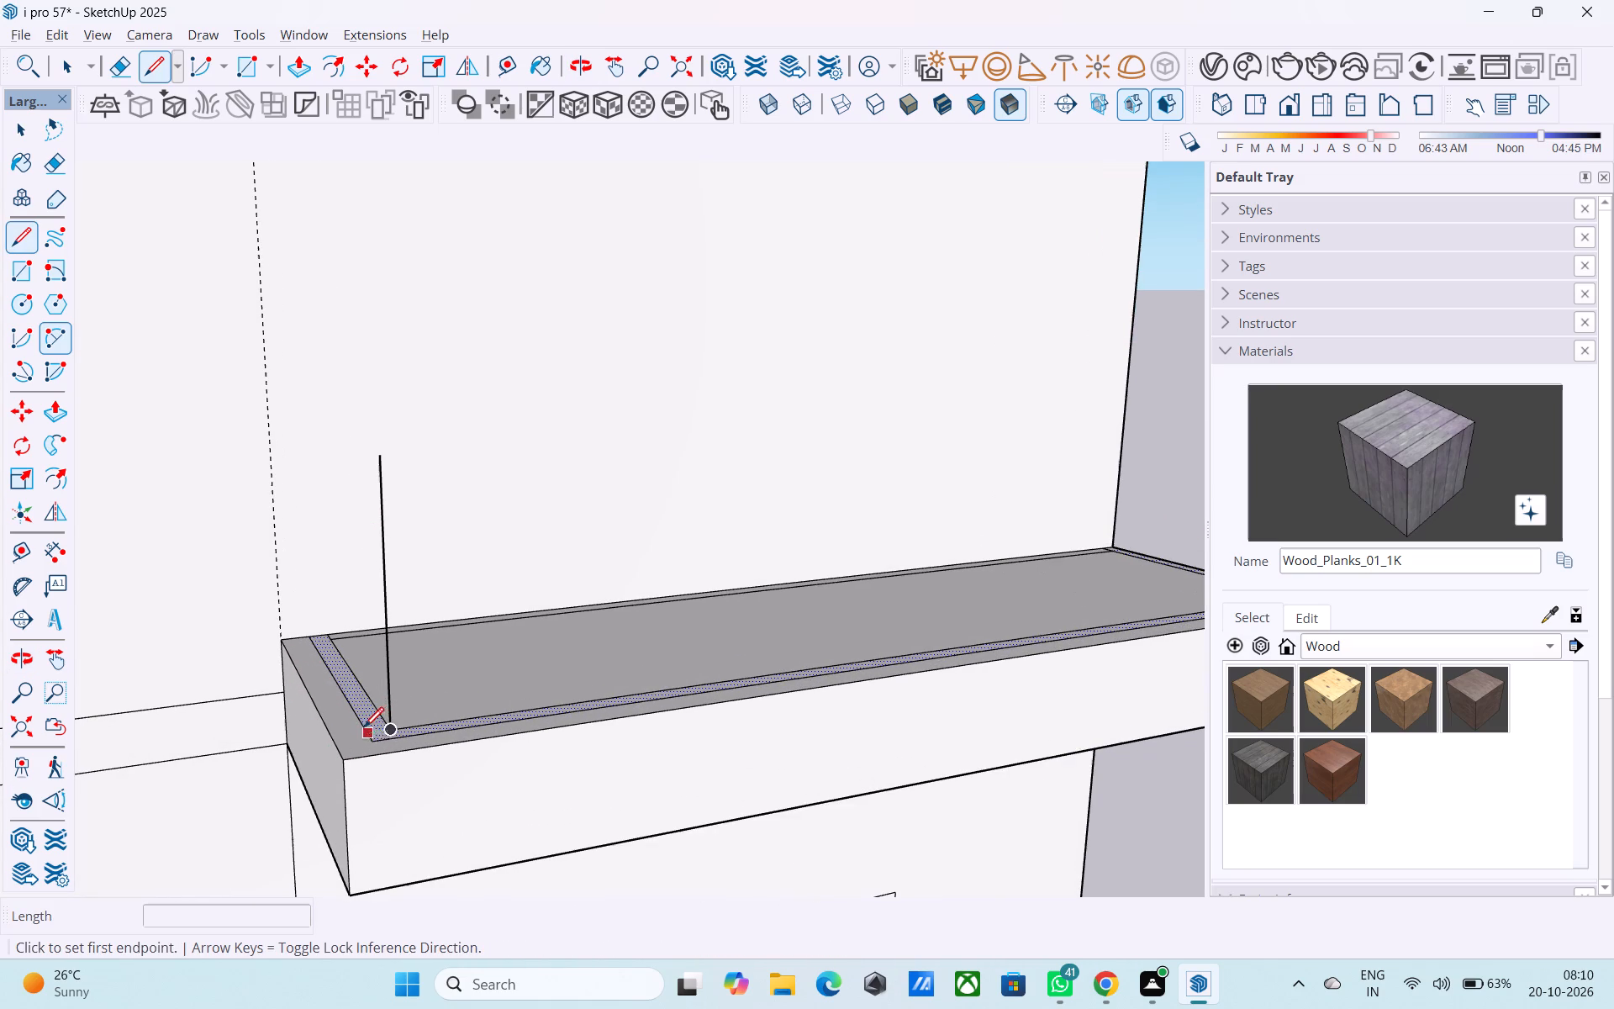
pyautogui.click(367, 743)
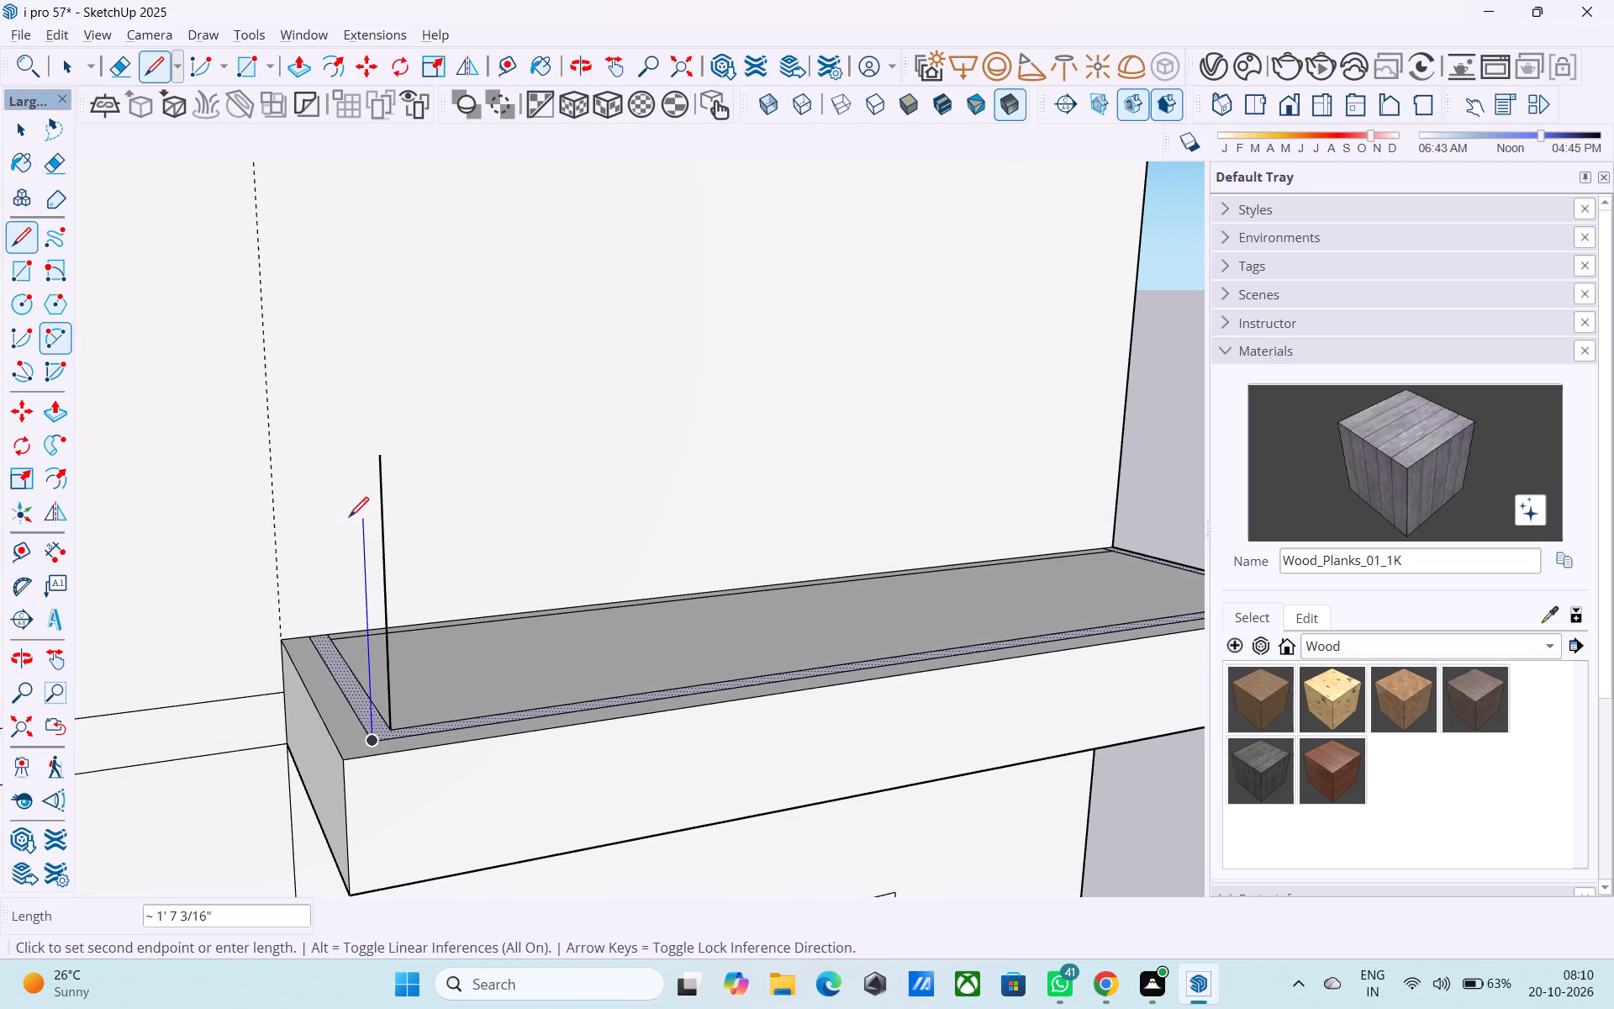
pyautogui.write("2'")
pyautogui.press('Return')
# Draw 2' high upright rectangles along the 2' 7" inner line and the outer line of the lower overhang's short-end strip.
pyautogui.scroll(-3, 350, 515)
pyautogui.moveTo(350, 513); pyautogui.dragTo(385, 499, button='middle')
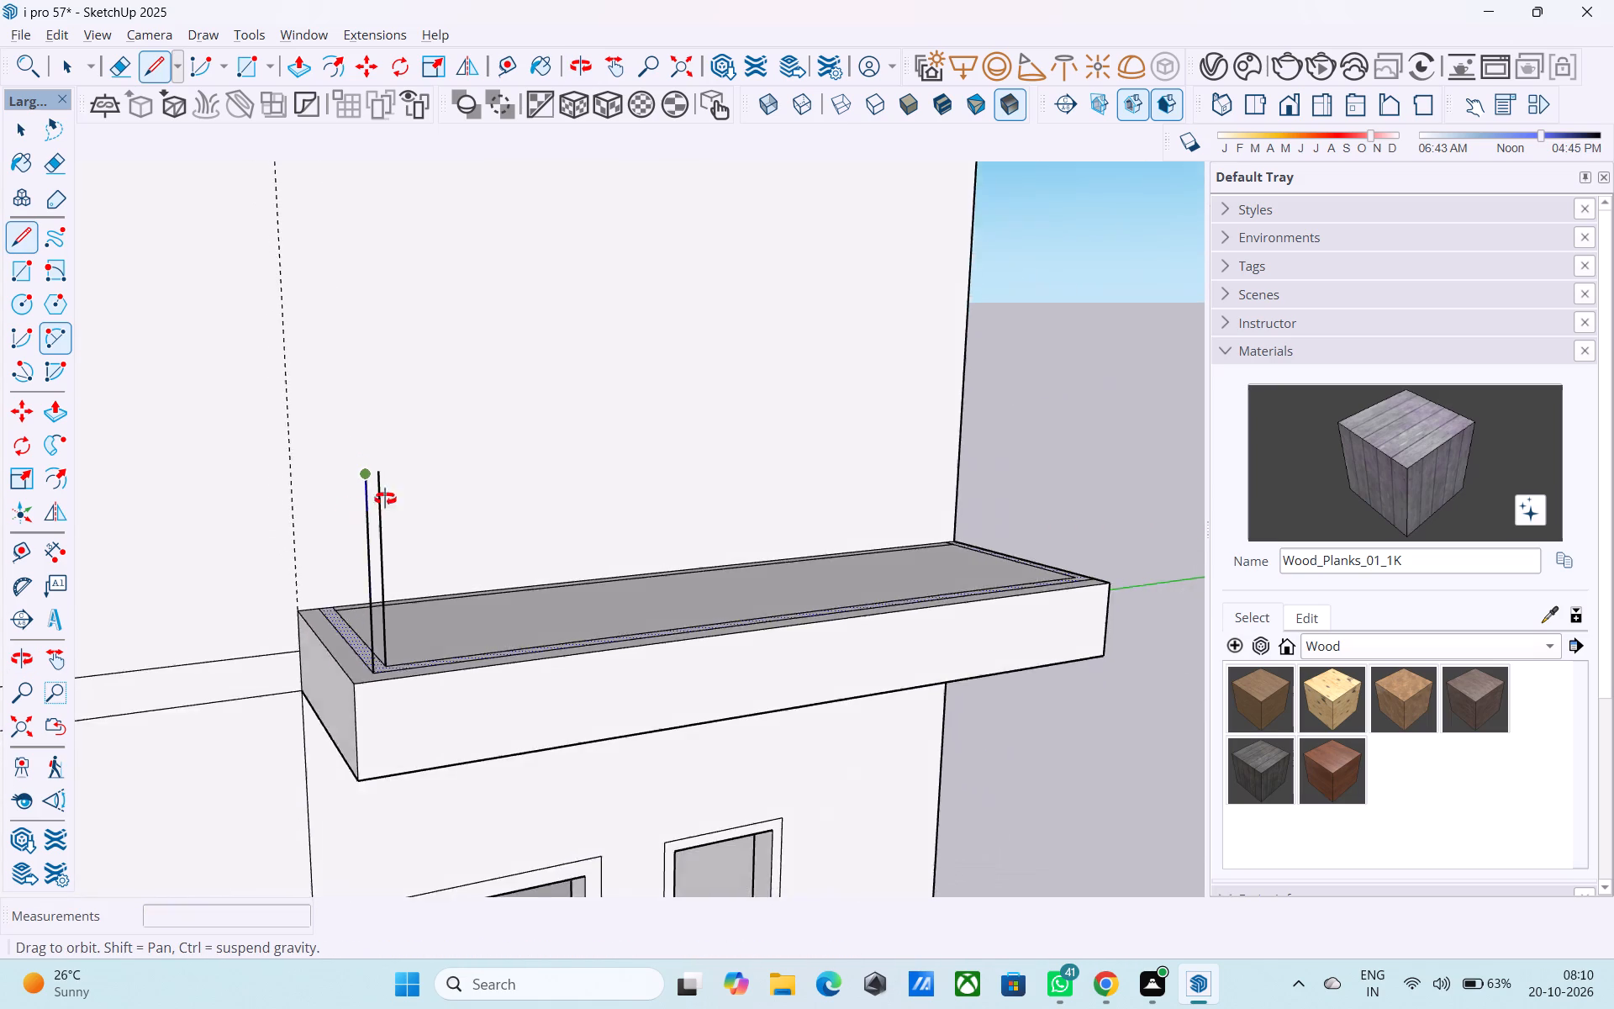
pyautogui.moveTo(385, 499); pyautogui.dragTo(200, 648, button='middle')
pyautogui.moveTo(333, 505); pyautogui.dragTo(273, 590, button='middle')
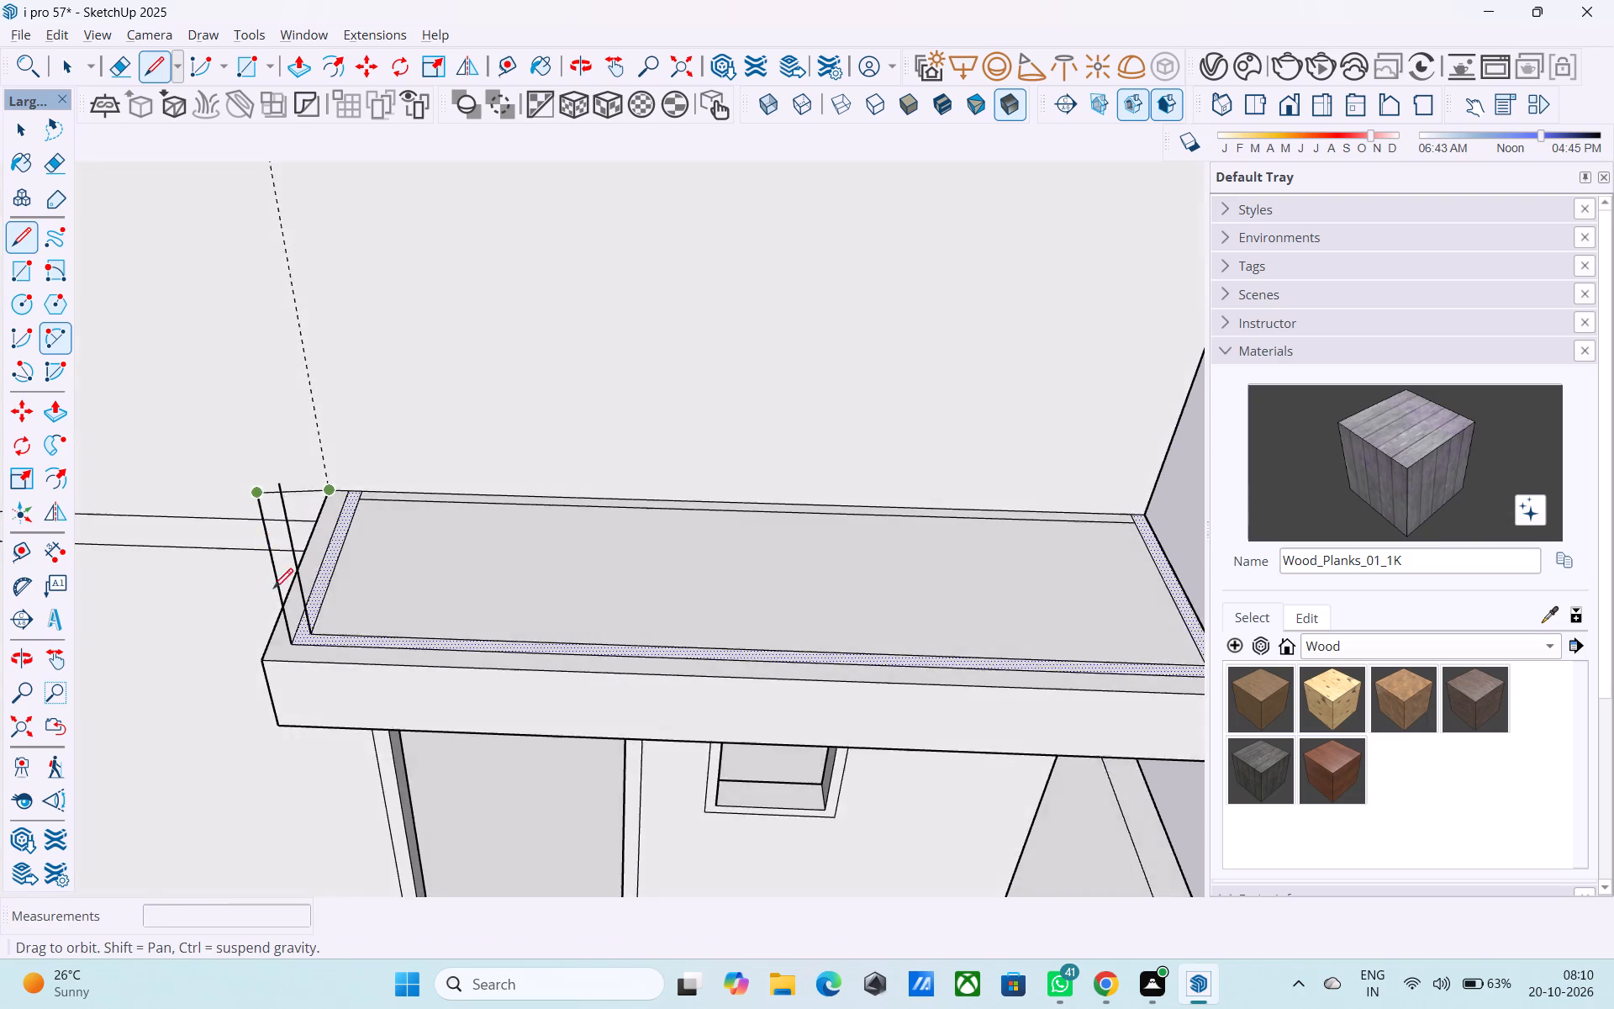
pyautogui.moveTo(273, 590); pyautogui.dragTo(273, 594, button='middle')
pyautogui.scroll(5, 255, 526)
pyautogui.press('r')
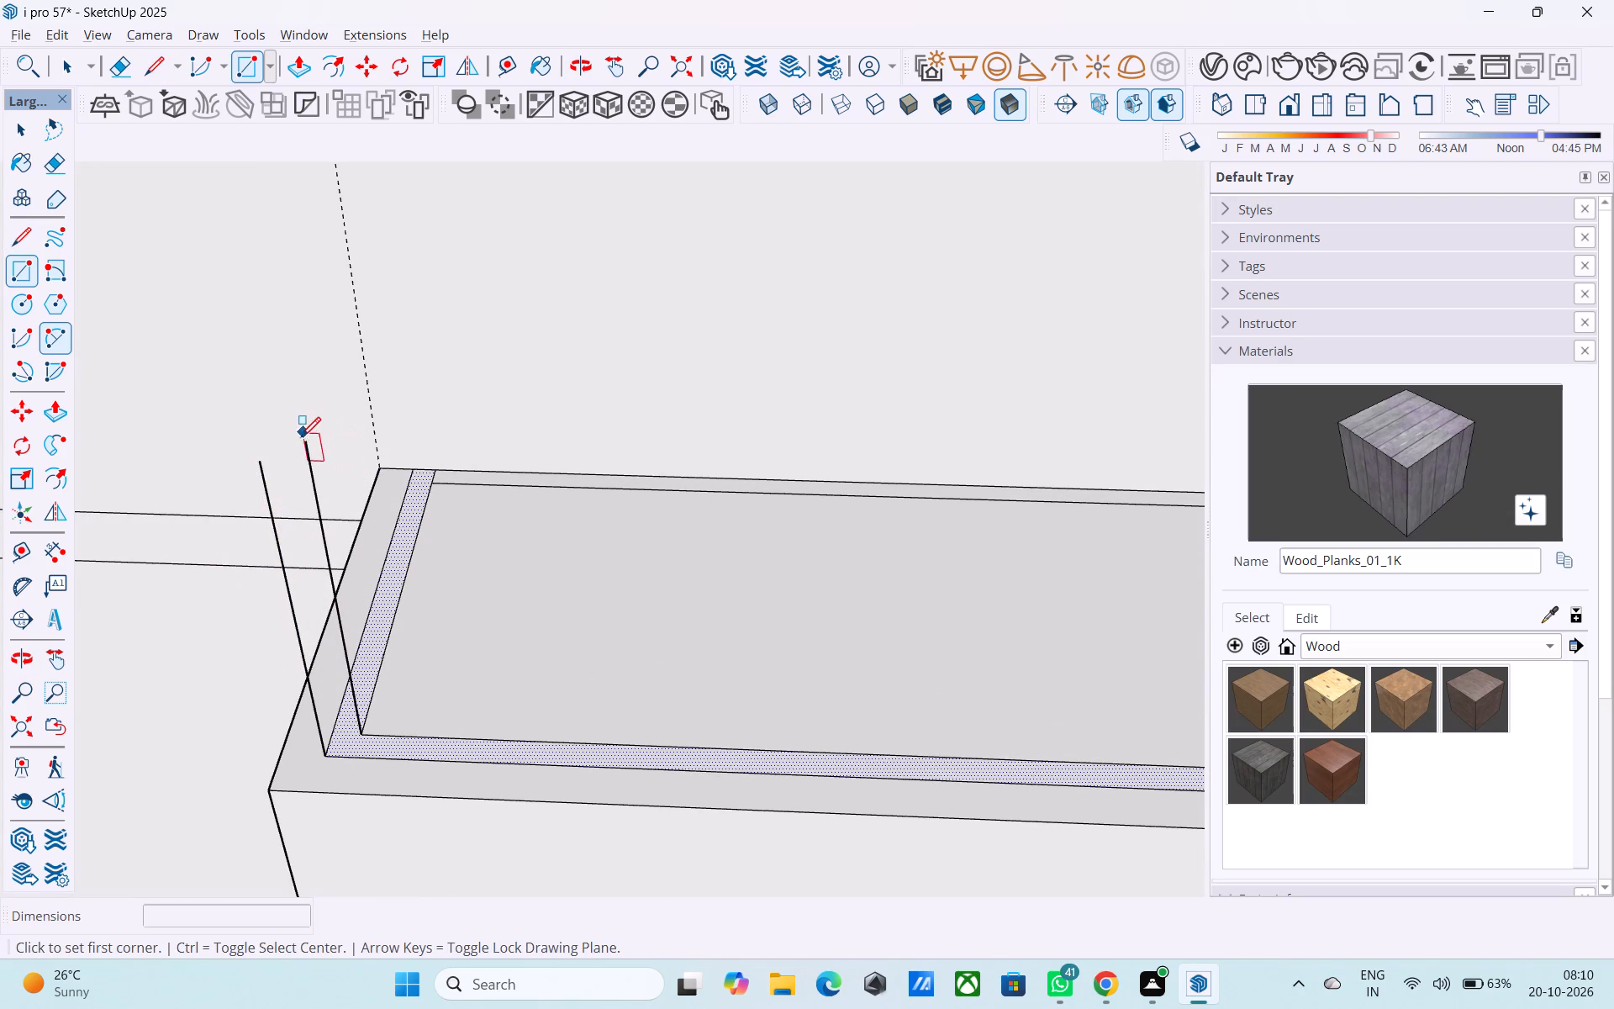
pyautogui.click(303, 450)
pyautogui.click(438, 475)
pyautogui.moveTo(409, 481); pyautogui.dragTo(457, 468, button='middle')
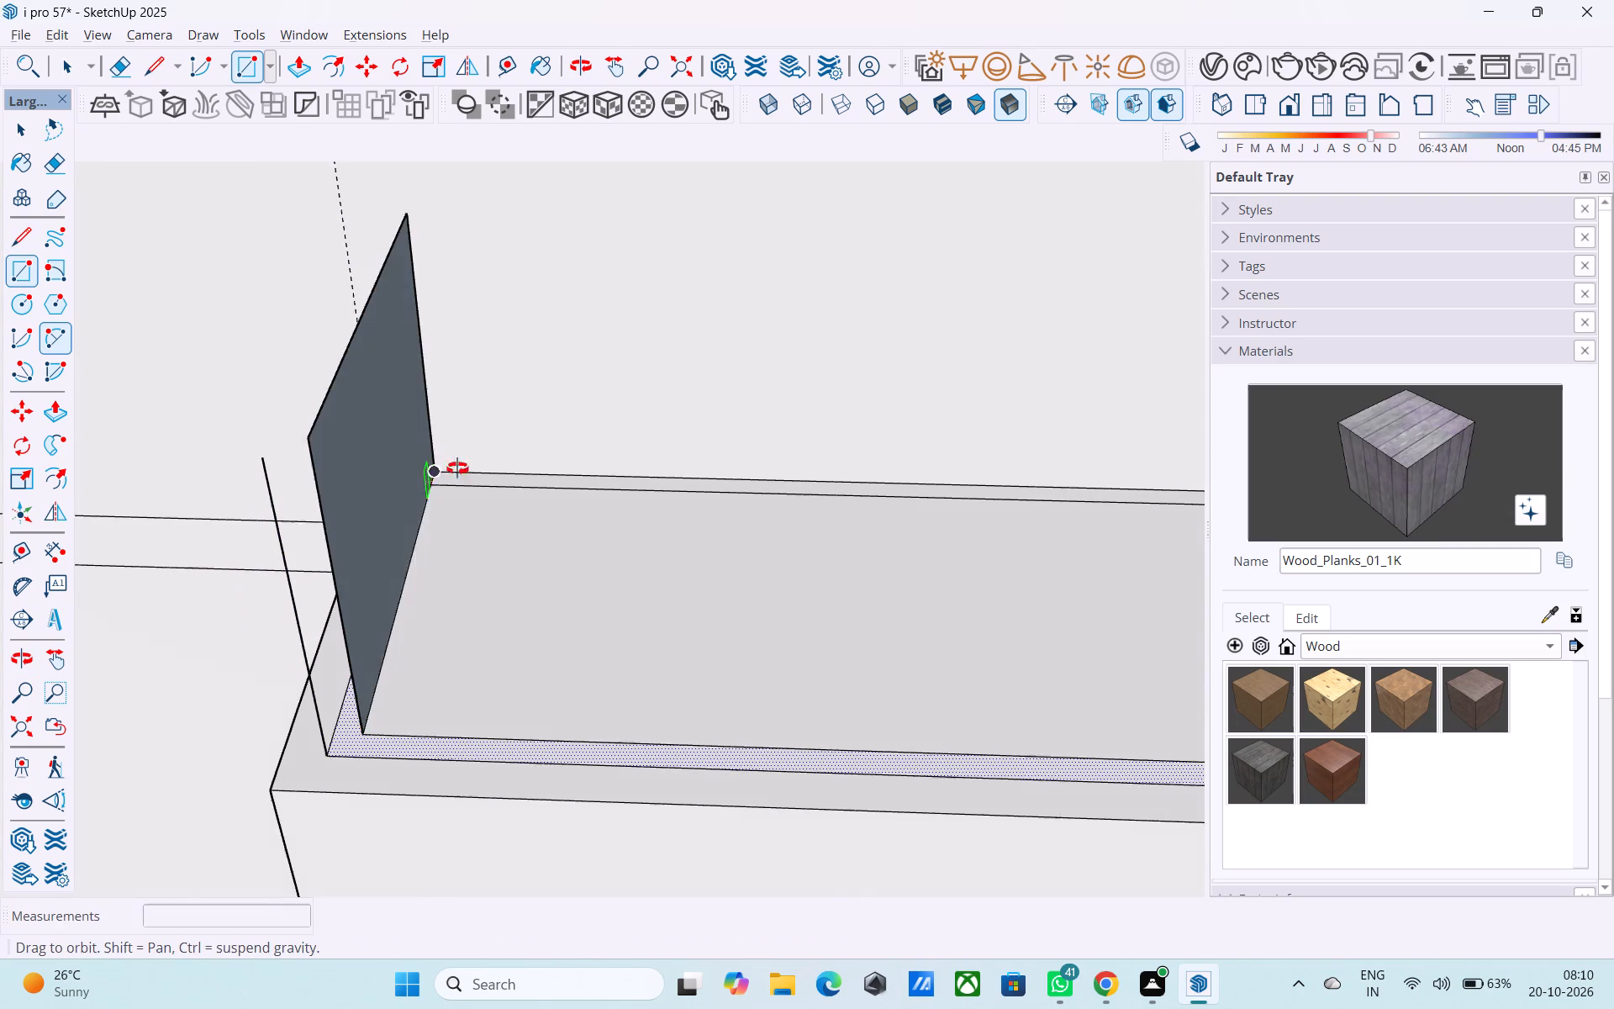
pyautogui.moveTo(457, 468); pyautogui.dragTo(715, 433, button='middle')
pyautogui.click(534, 489)
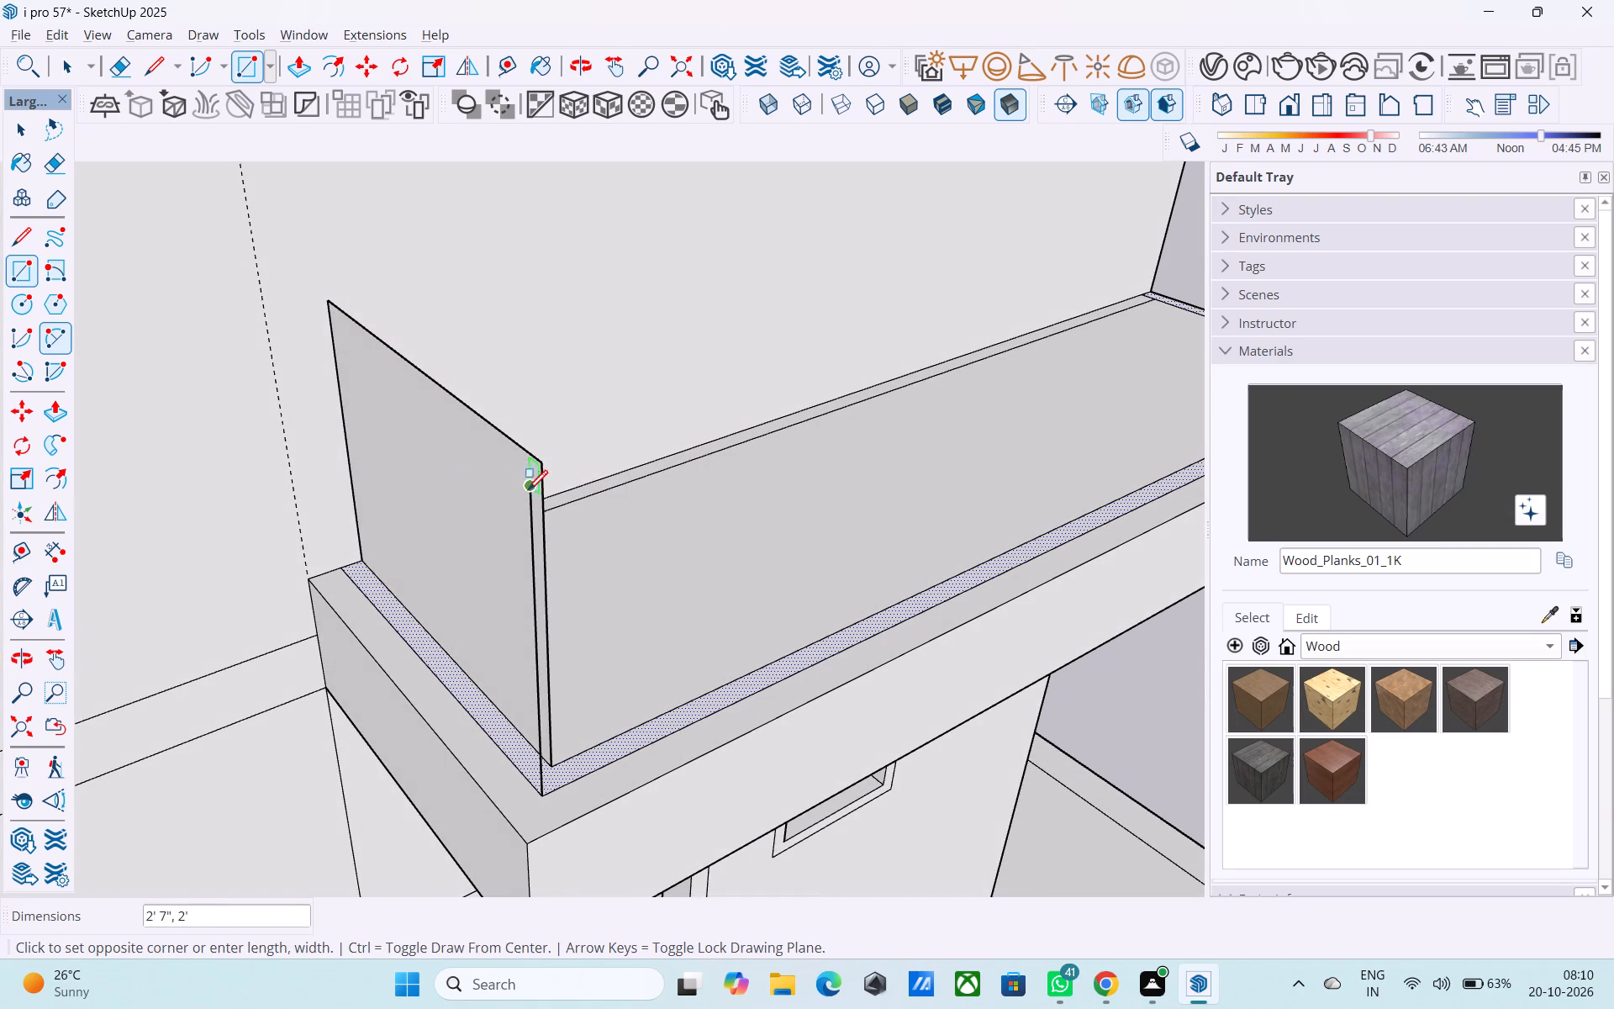
pyautogui.click(342, 565)
# Draw a 2' high upright rectangle along the inner line of the lower overhang's long front strip.
pyautogui.moveTo(399, 498); pyautogui.dragTo(261, 471, button='middle')
pyautogui.scroll(-10, 187, 454)
pyautogui.moveTo(186, 441); pyautogui.dragTo(110, 405, button='middle')
pyautogui.moveTo(340, 405); pyautogui.dragTo(272, 480, button='middle')
pyautogui.scroll(3, 253, 452)
pyautogui.click(241, 394)
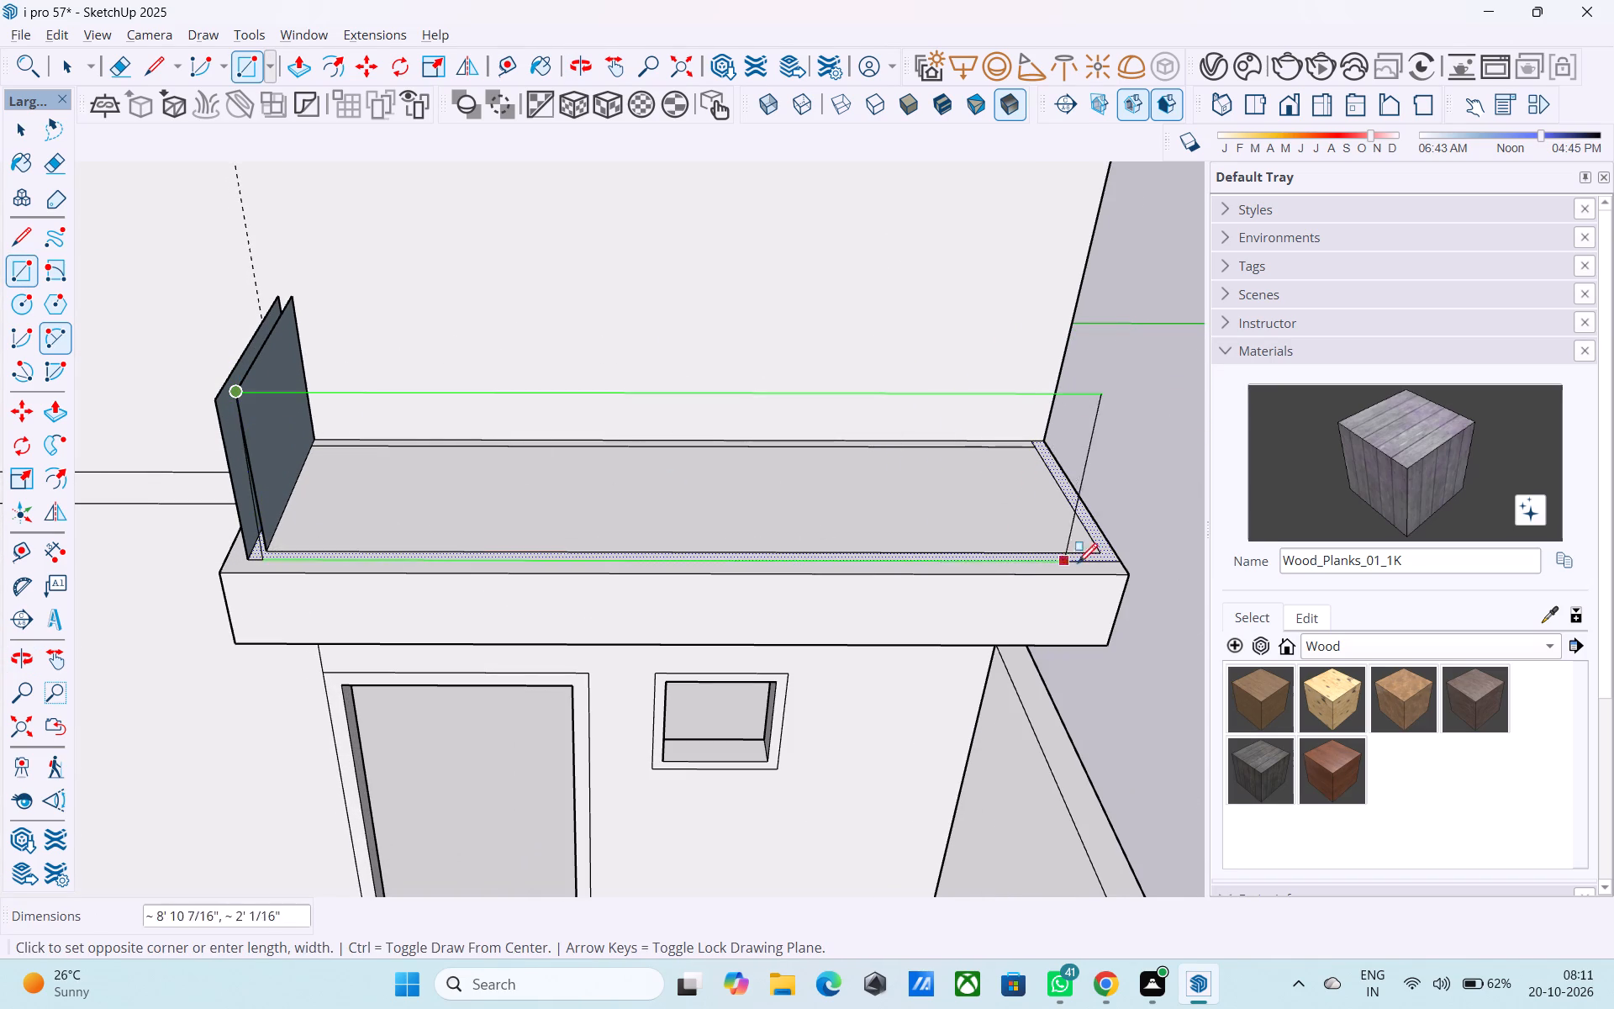
pyautogui.scroll(5, 1094, 560)
pyautogui.click(1100, 541)
# Draw a 2' high upright rectangle along the outer line of the lower overhang's long front strip.
pyautogui.scroll(-5, 1085, 499)
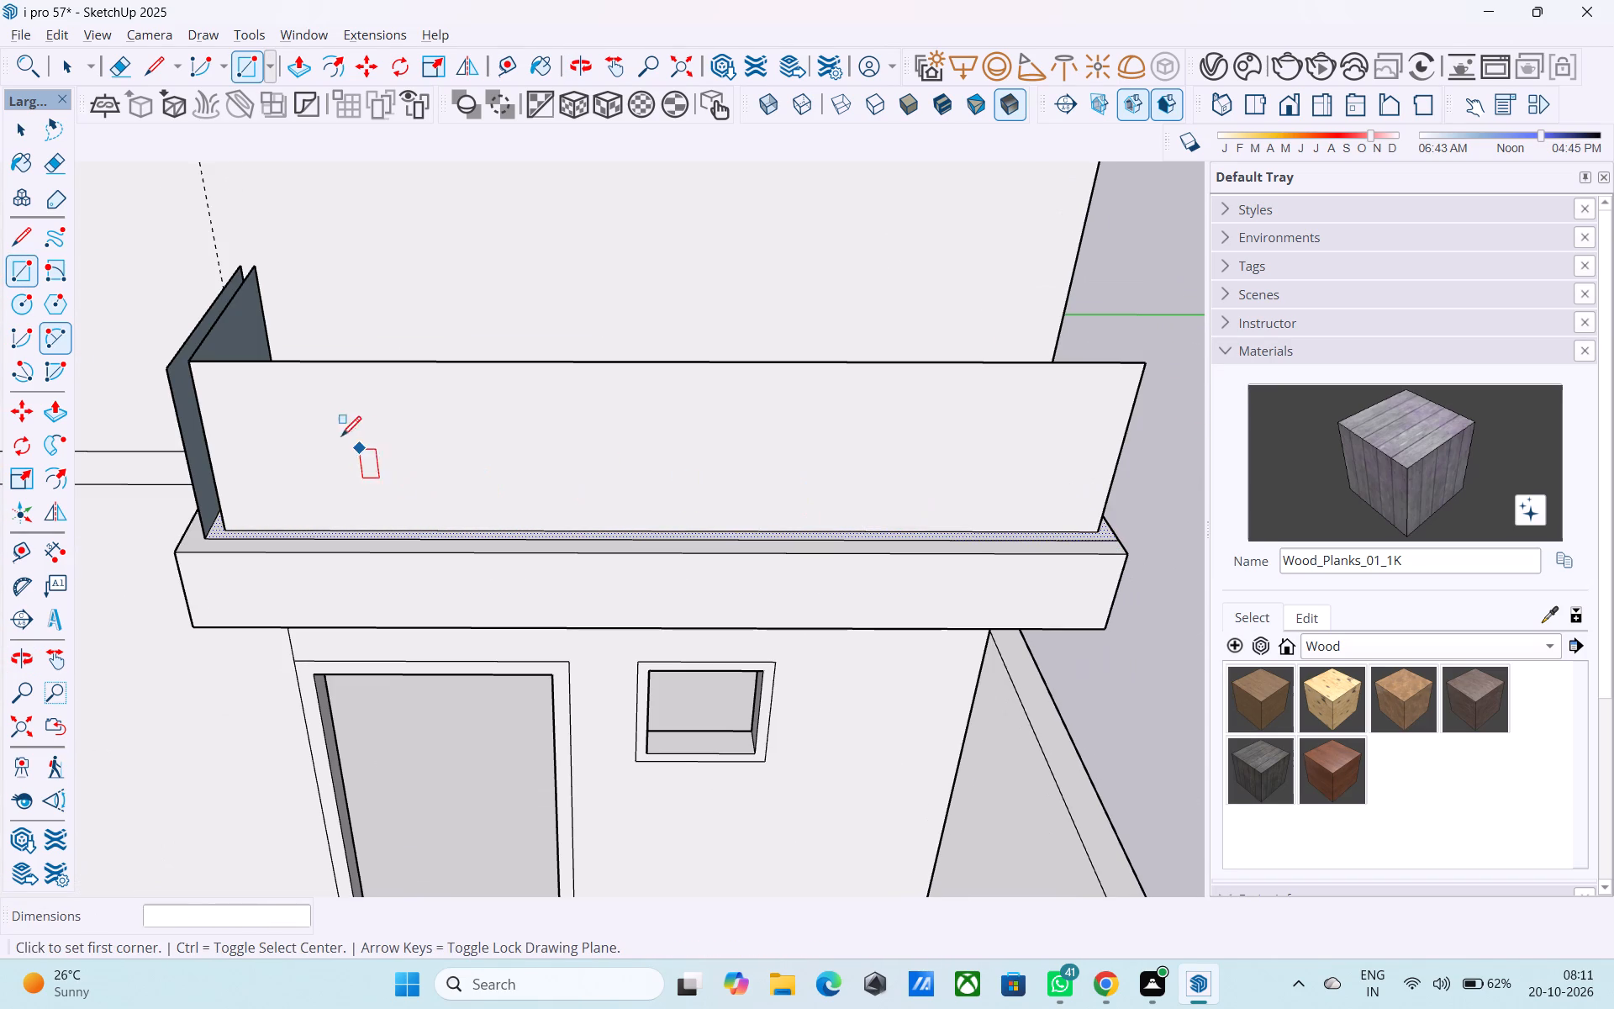
pyautogui.click(167, 358)
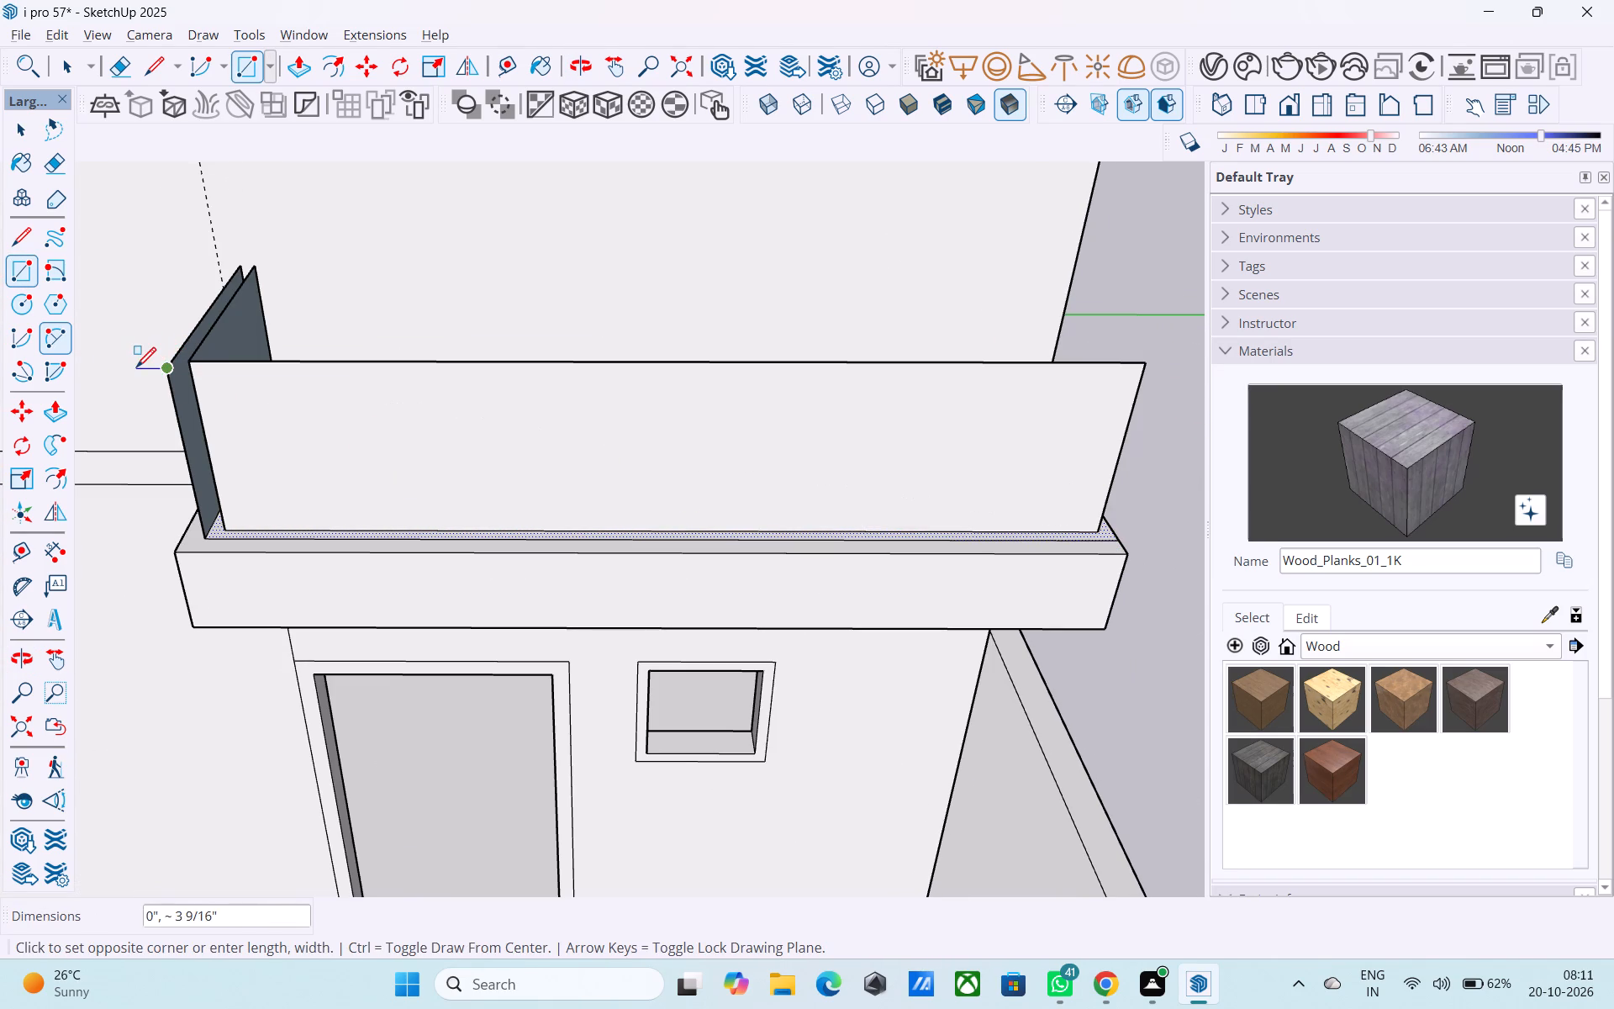
pyautogui.scroll(-3, 143, 372)
pyautogui.scroll(9, 857, 485)
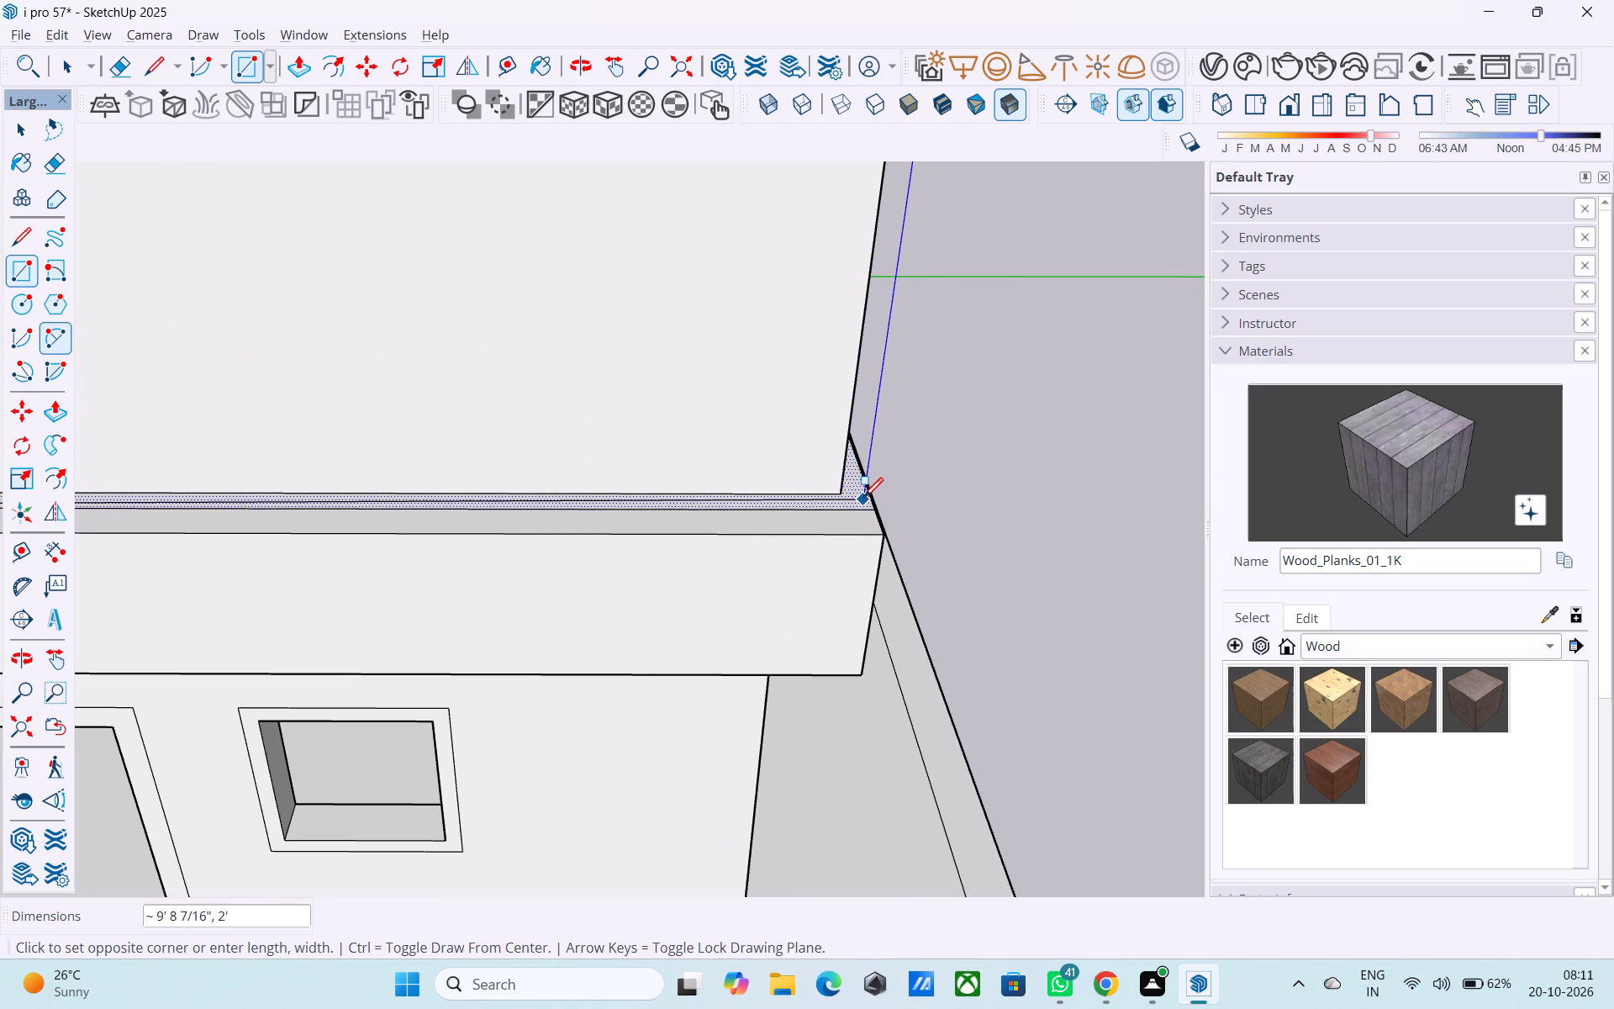
pyautogui.click(872, 510)
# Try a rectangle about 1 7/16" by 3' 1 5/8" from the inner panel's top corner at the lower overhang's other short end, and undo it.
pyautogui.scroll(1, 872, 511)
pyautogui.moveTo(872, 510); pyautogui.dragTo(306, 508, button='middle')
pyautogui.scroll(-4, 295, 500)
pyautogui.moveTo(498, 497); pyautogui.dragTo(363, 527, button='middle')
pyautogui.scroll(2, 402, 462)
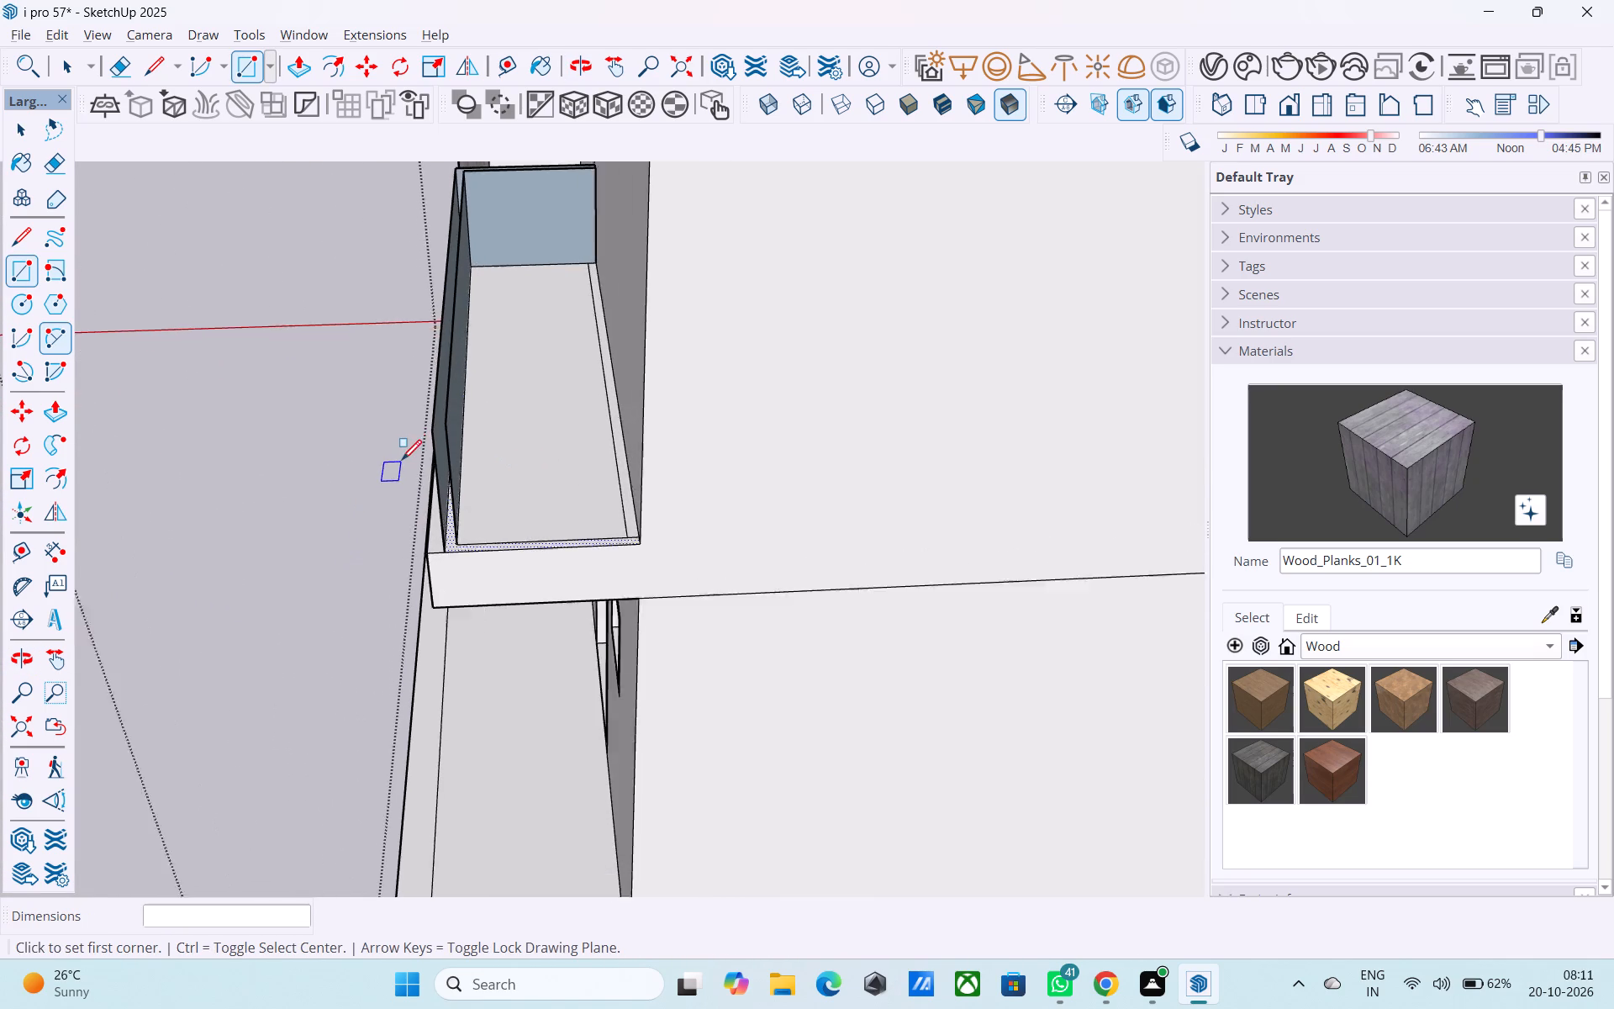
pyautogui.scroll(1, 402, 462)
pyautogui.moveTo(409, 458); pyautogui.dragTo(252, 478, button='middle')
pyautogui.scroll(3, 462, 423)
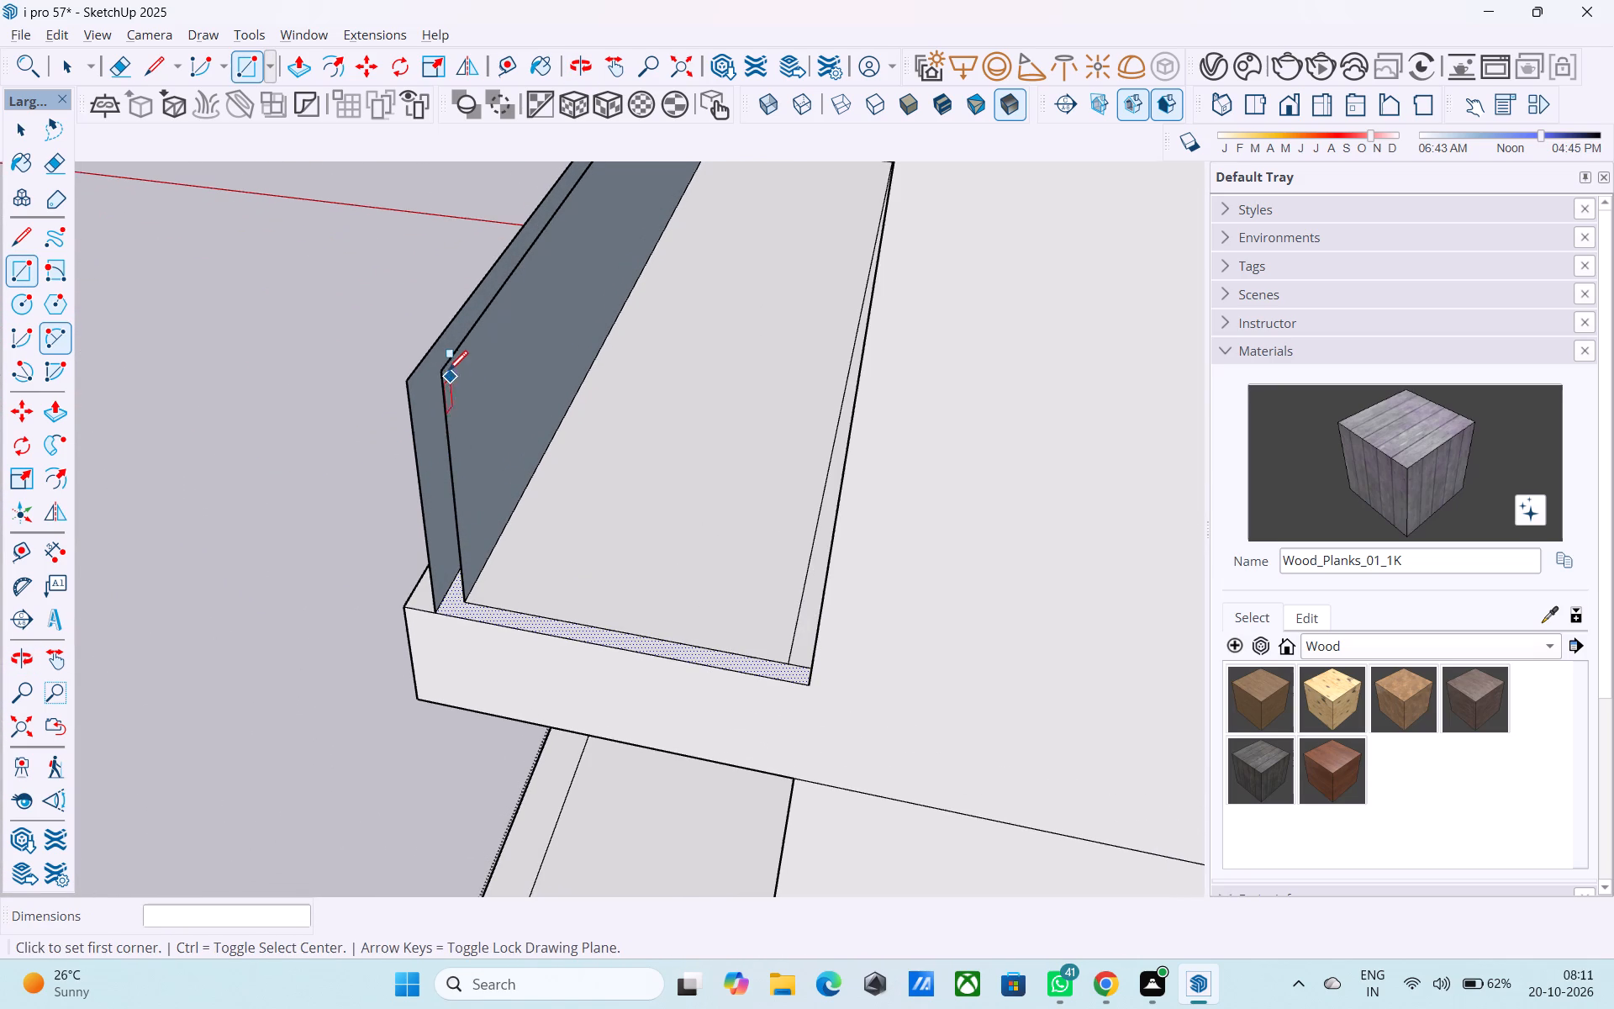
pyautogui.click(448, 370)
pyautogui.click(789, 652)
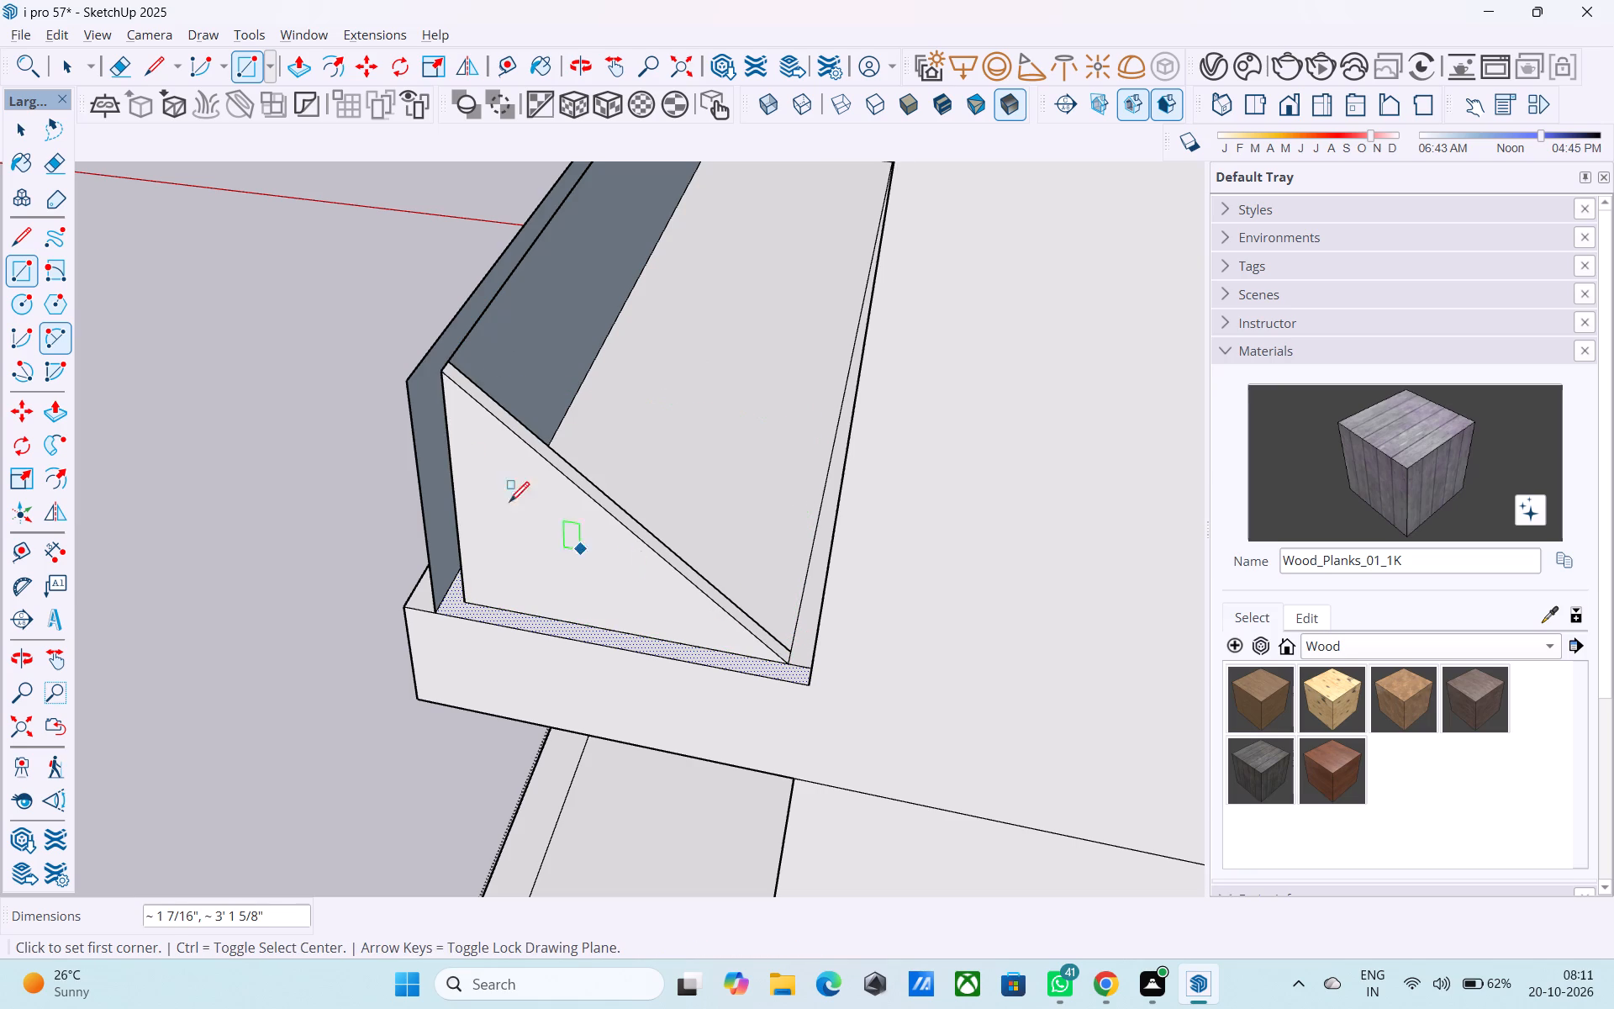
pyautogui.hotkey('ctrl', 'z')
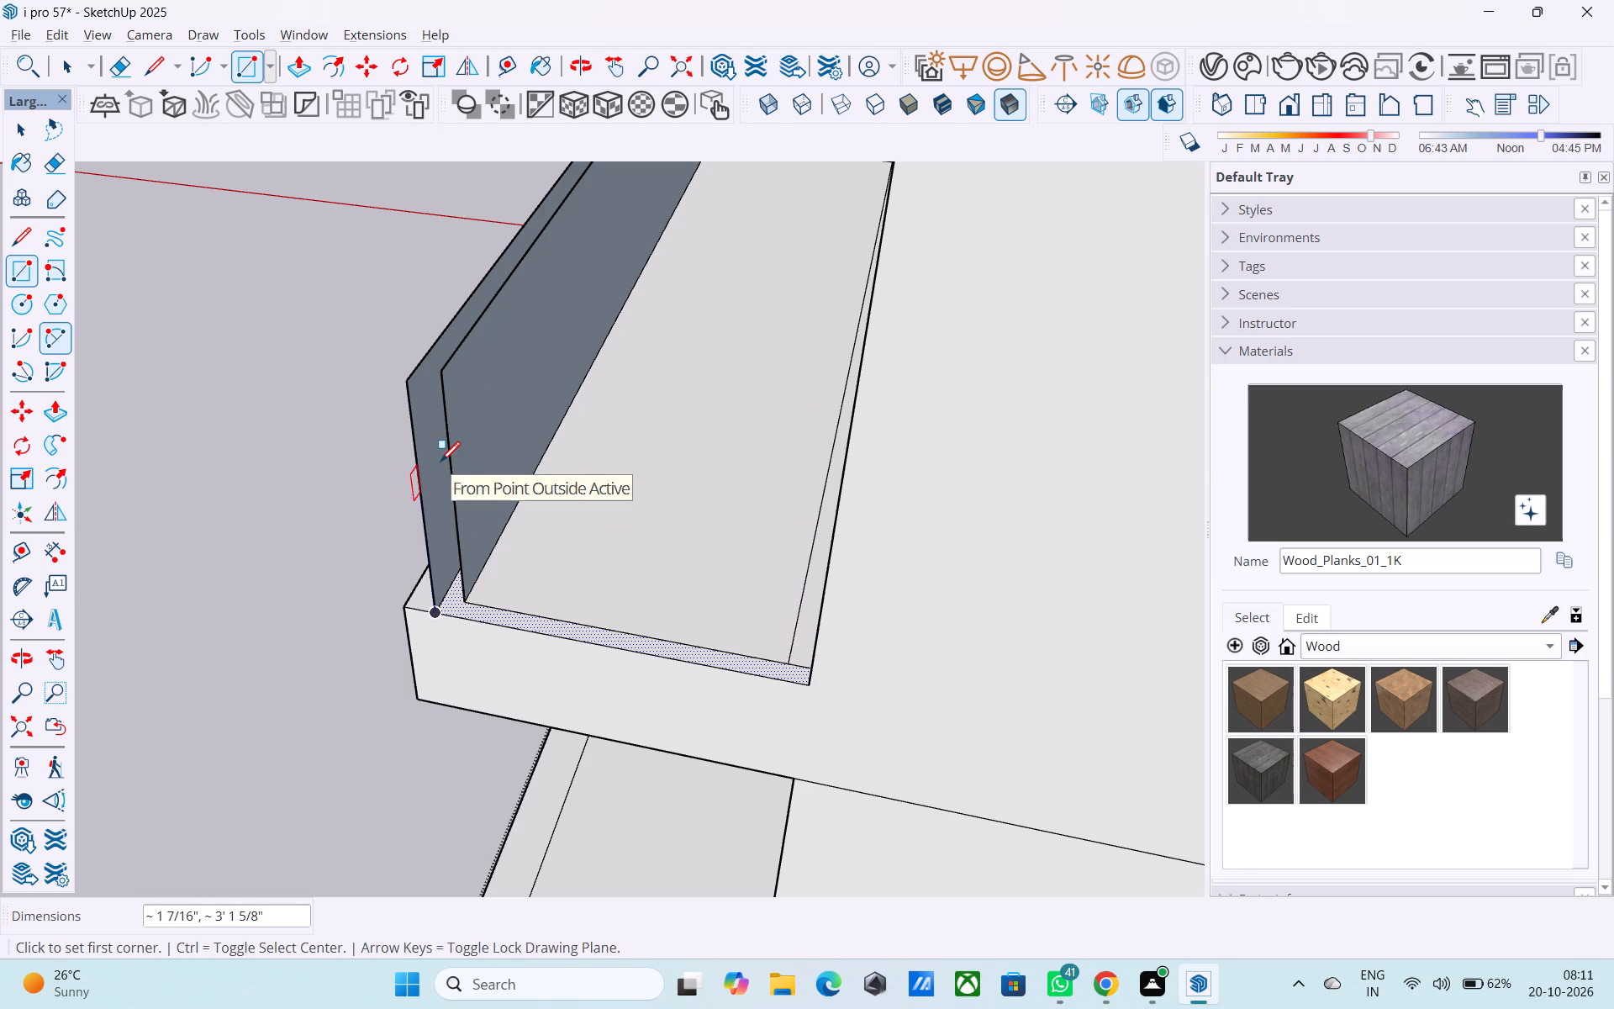
# Draw an upright 2' 5" by 2' rectangle along the inner line of the lower overhang's other short end.
pyautogui.moveTo(407, 439); pyautogui.dragTo(411, 409, button='middle')
pyautogui.scroll(2, 413, 409)
pyautogui.click(446, 342)
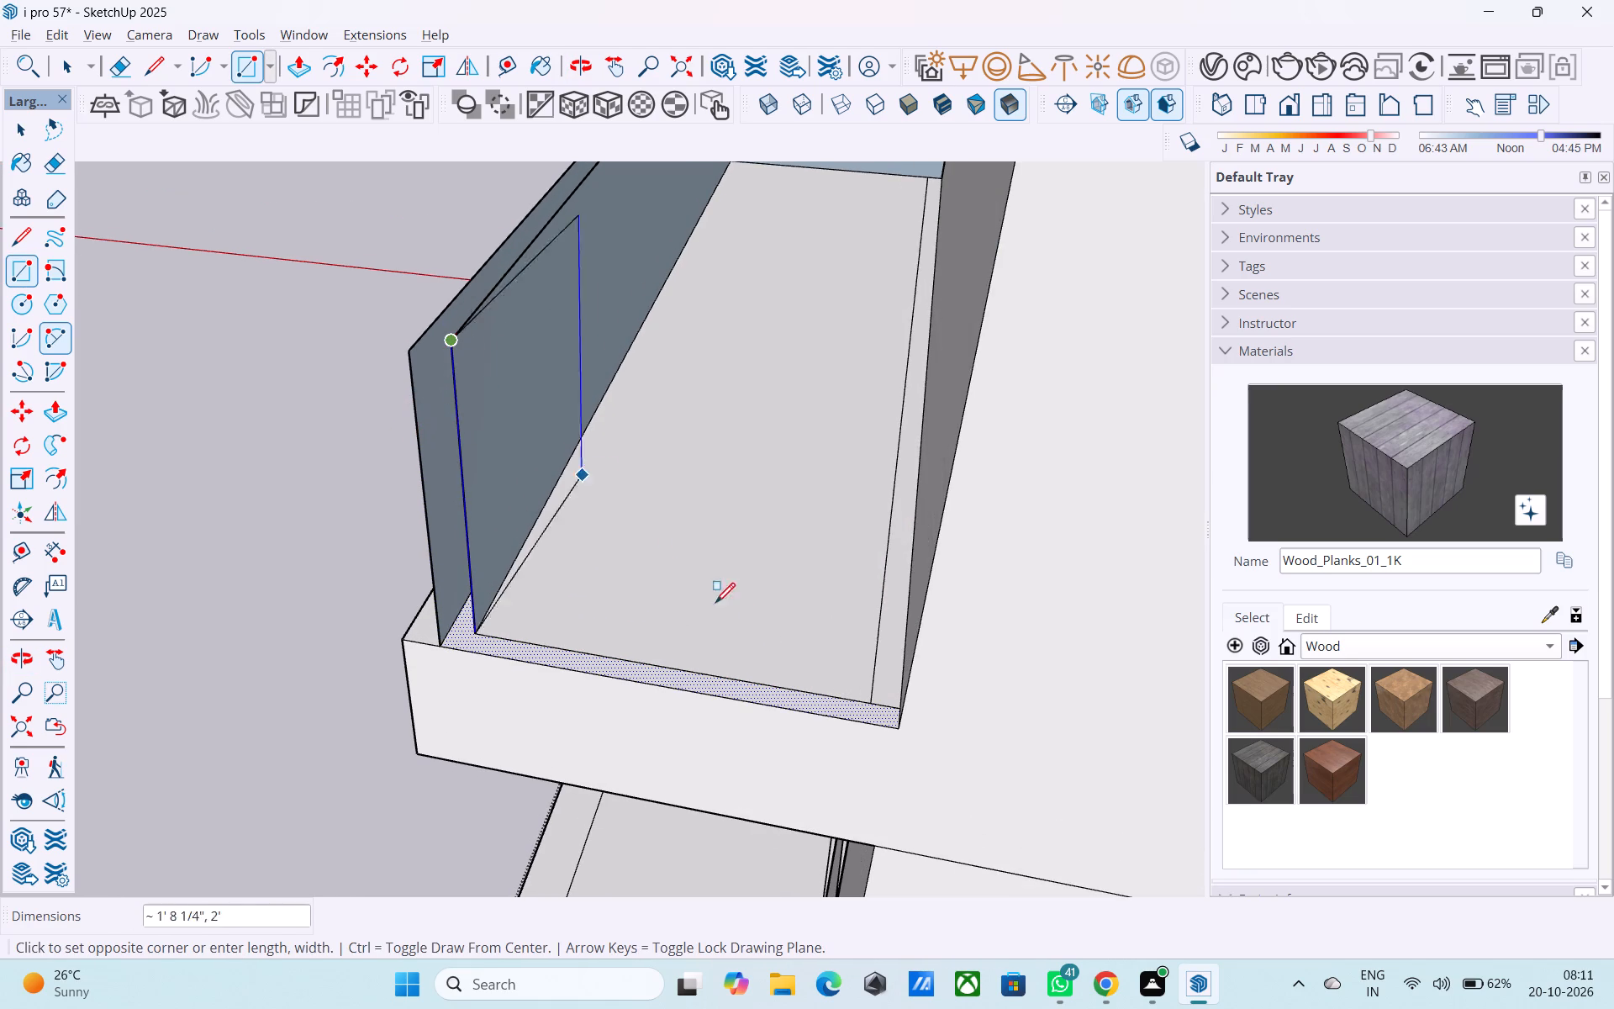
pyautogui.click(875, 699)
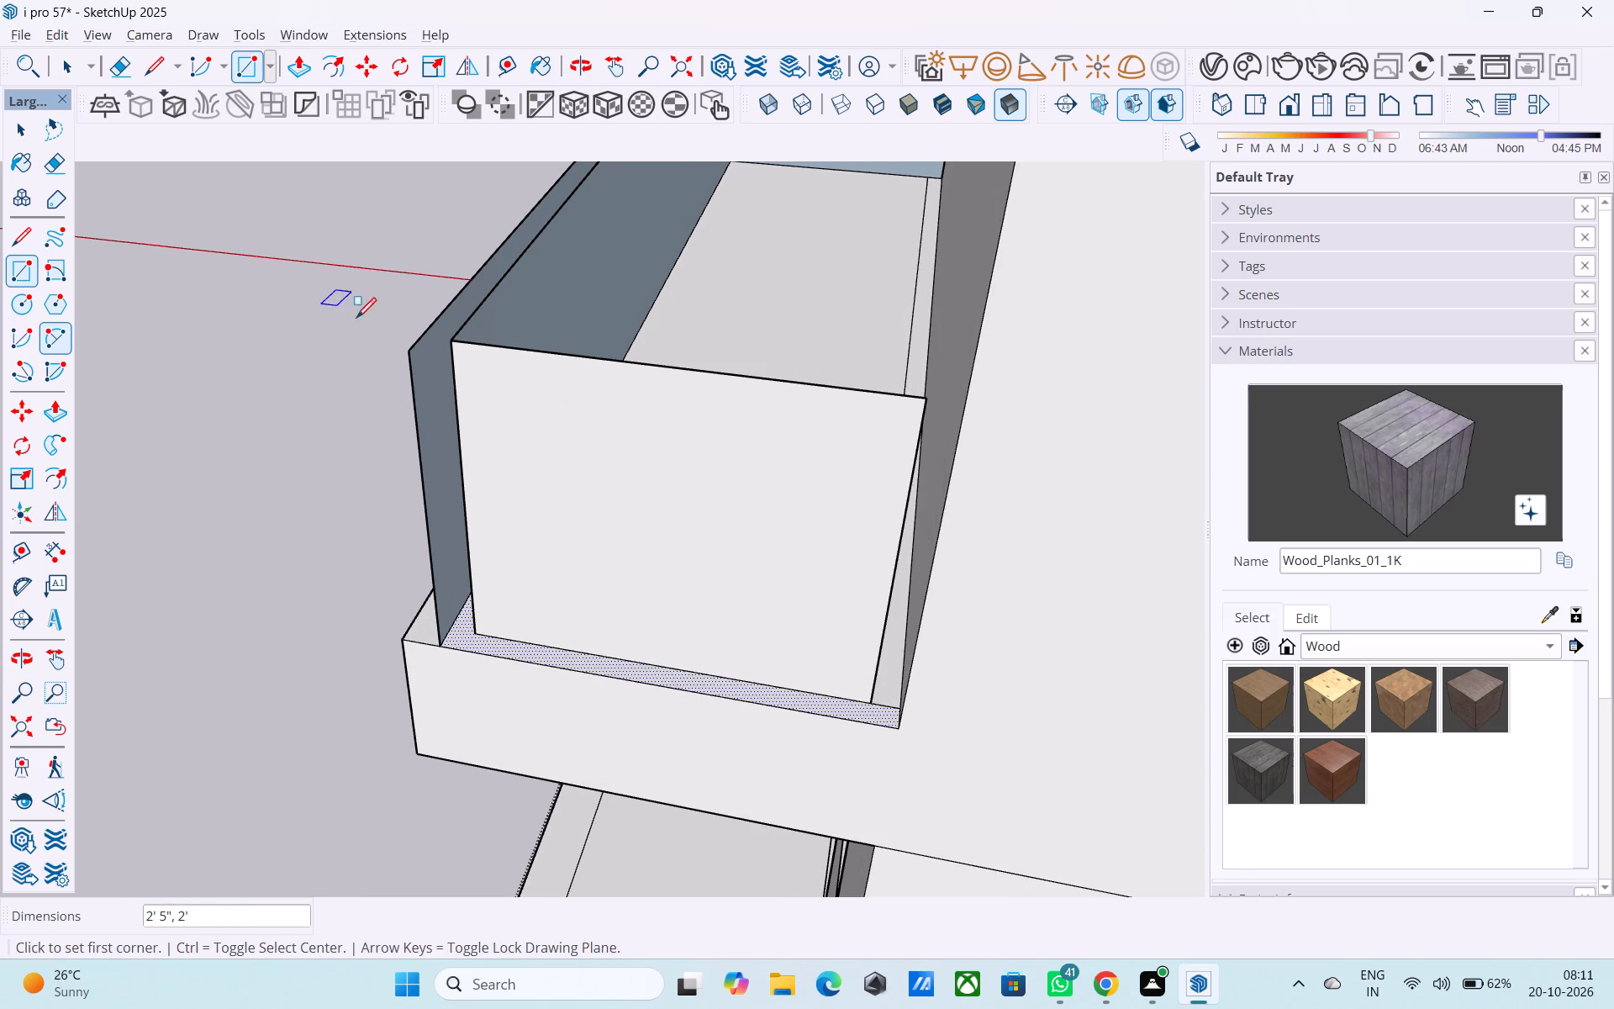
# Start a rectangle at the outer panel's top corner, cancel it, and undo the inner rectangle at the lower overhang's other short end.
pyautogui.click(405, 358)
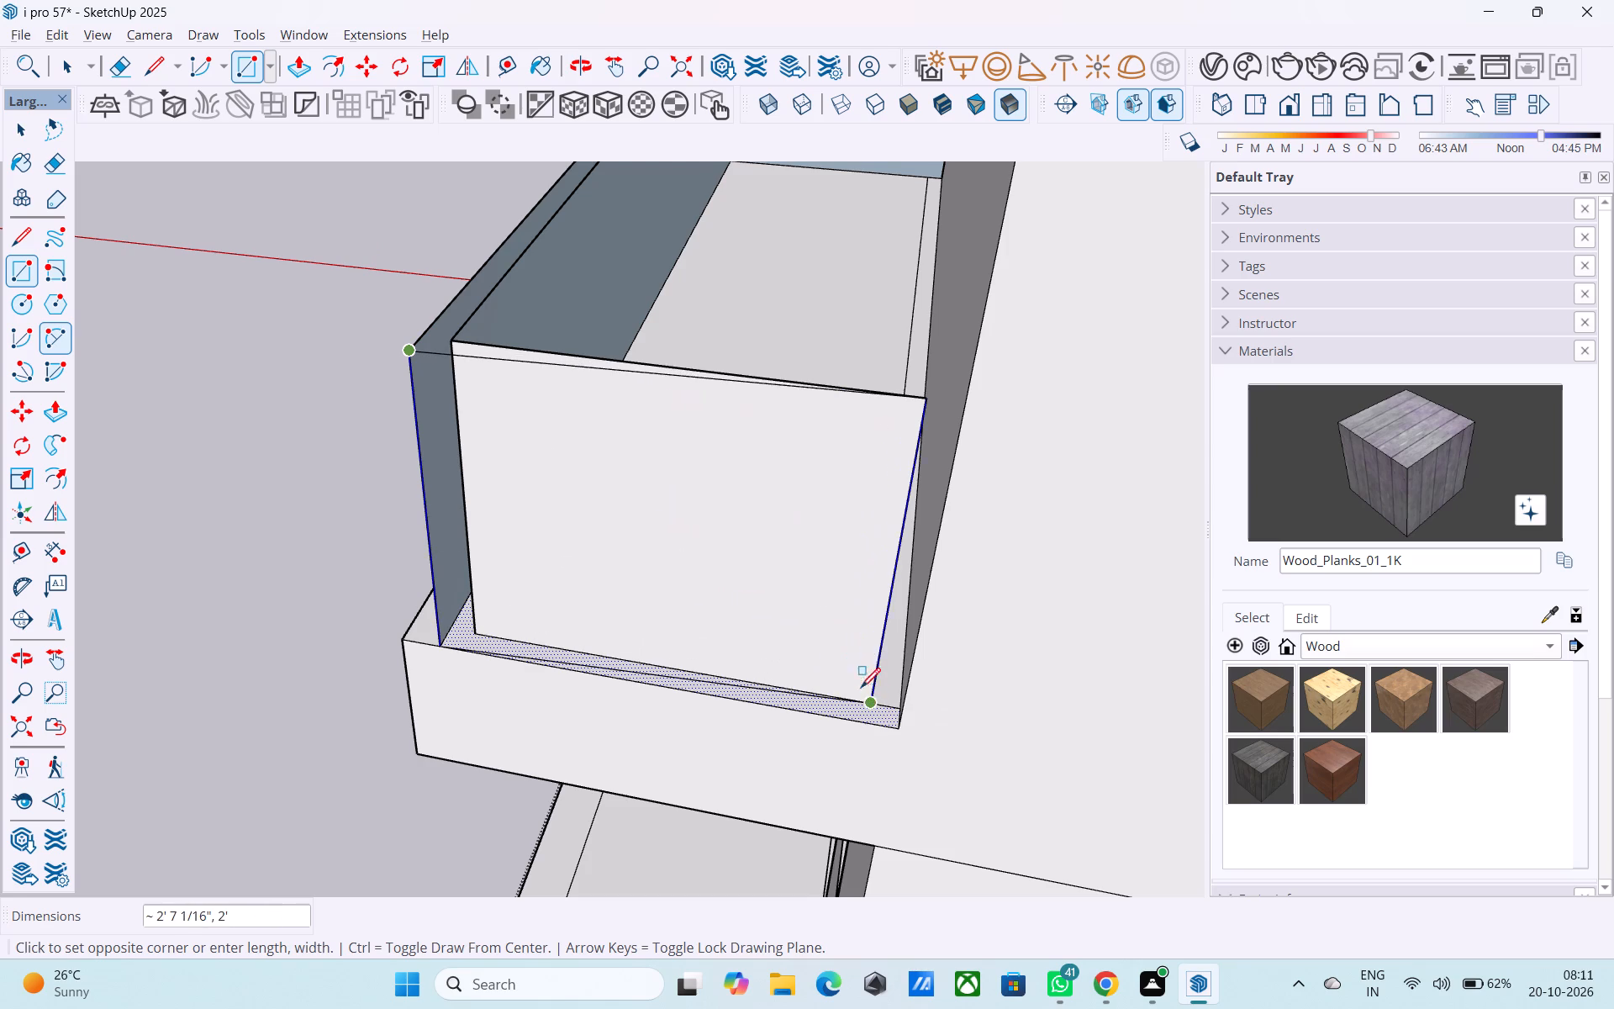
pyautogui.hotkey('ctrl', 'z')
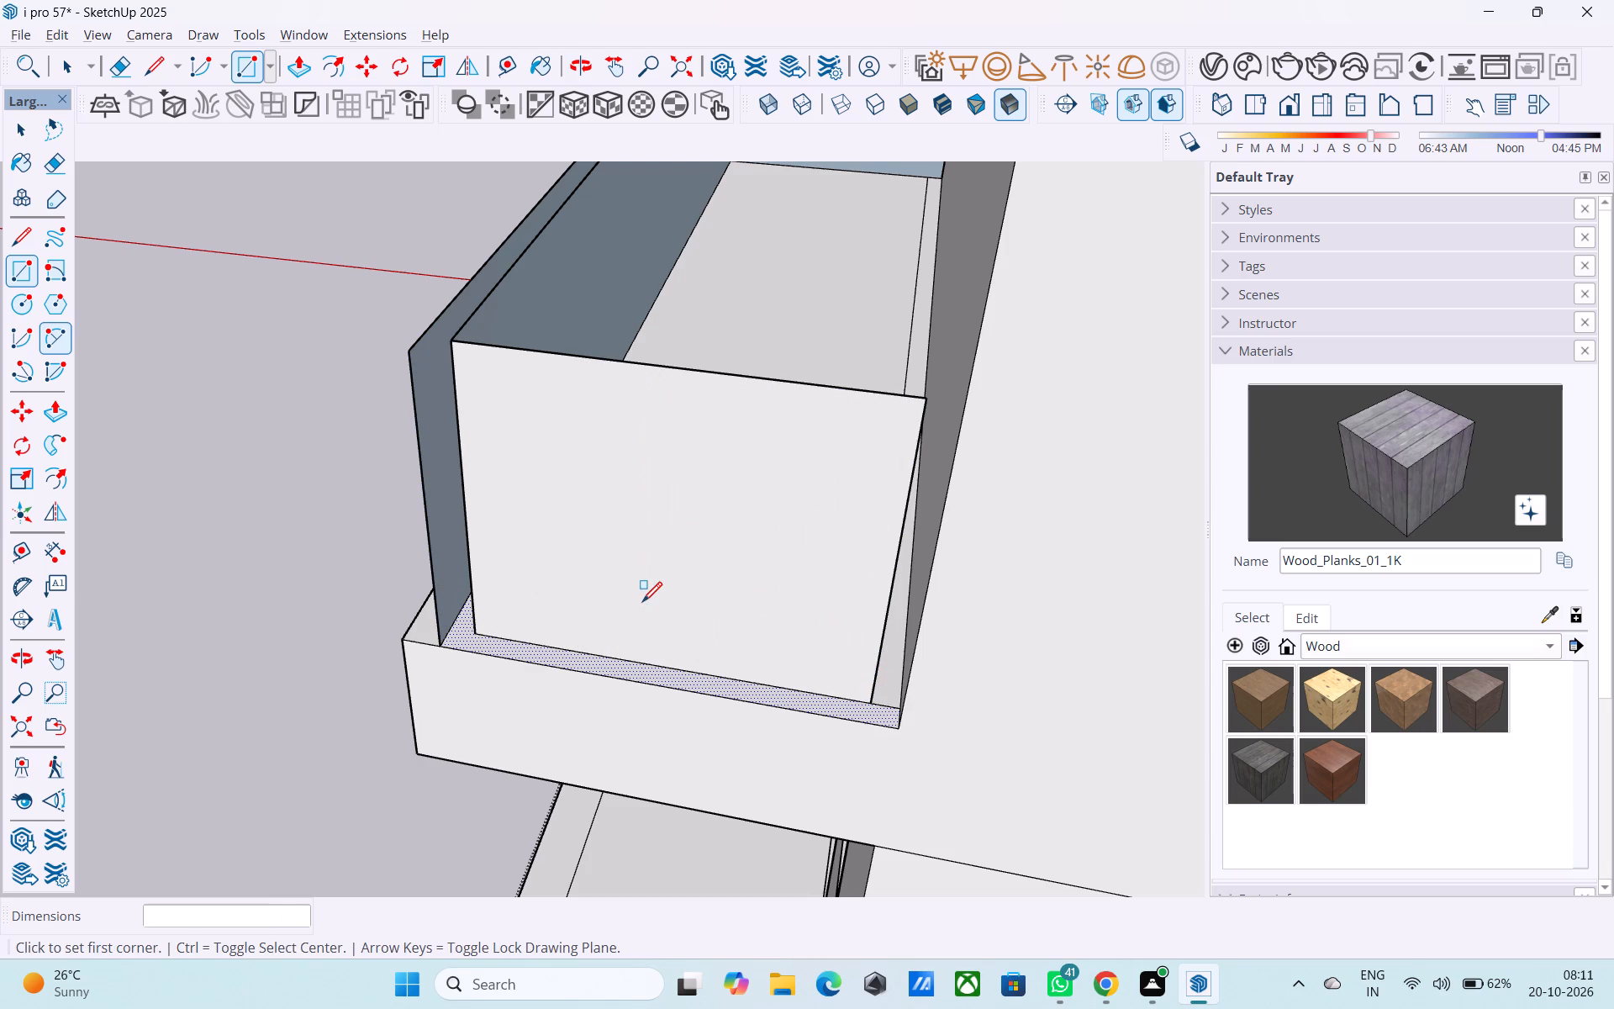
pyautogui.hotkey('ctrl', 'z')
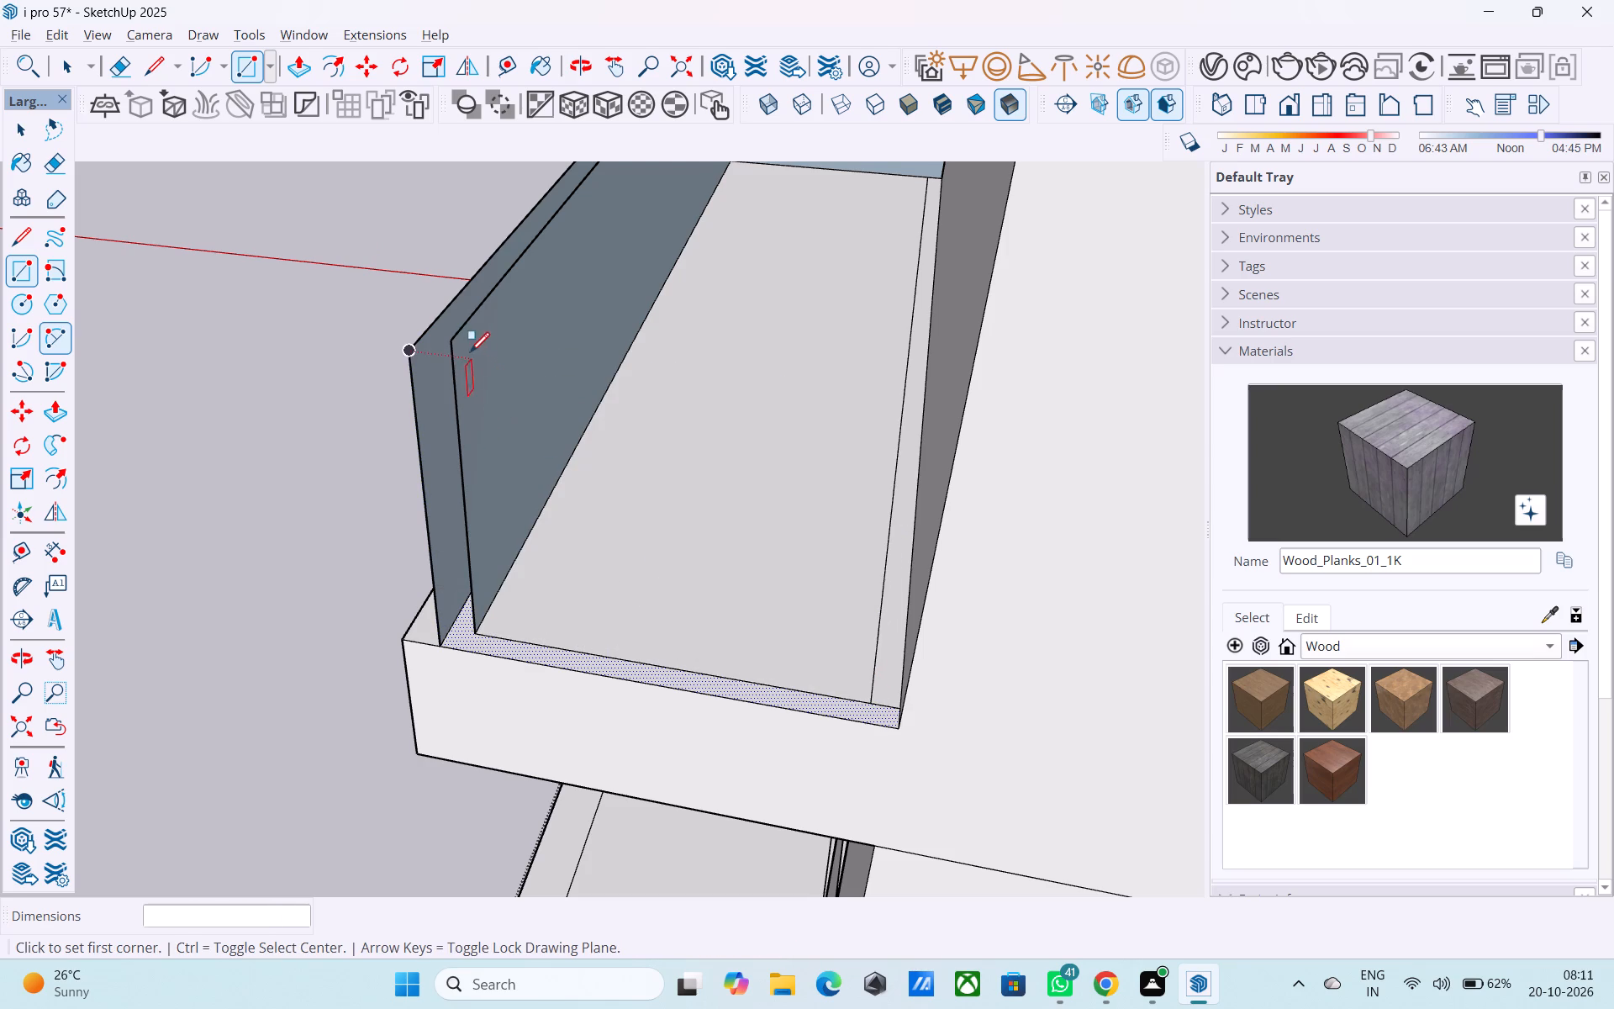
# Redraw the 2' high upright rectangle along the inner line of the short end farthest from the wood-plank volume.
pyautogui.click(455, 341)
pyautogui.moveTo(926, 700); pyautogui.dragTo(1194, 709, button='middle')
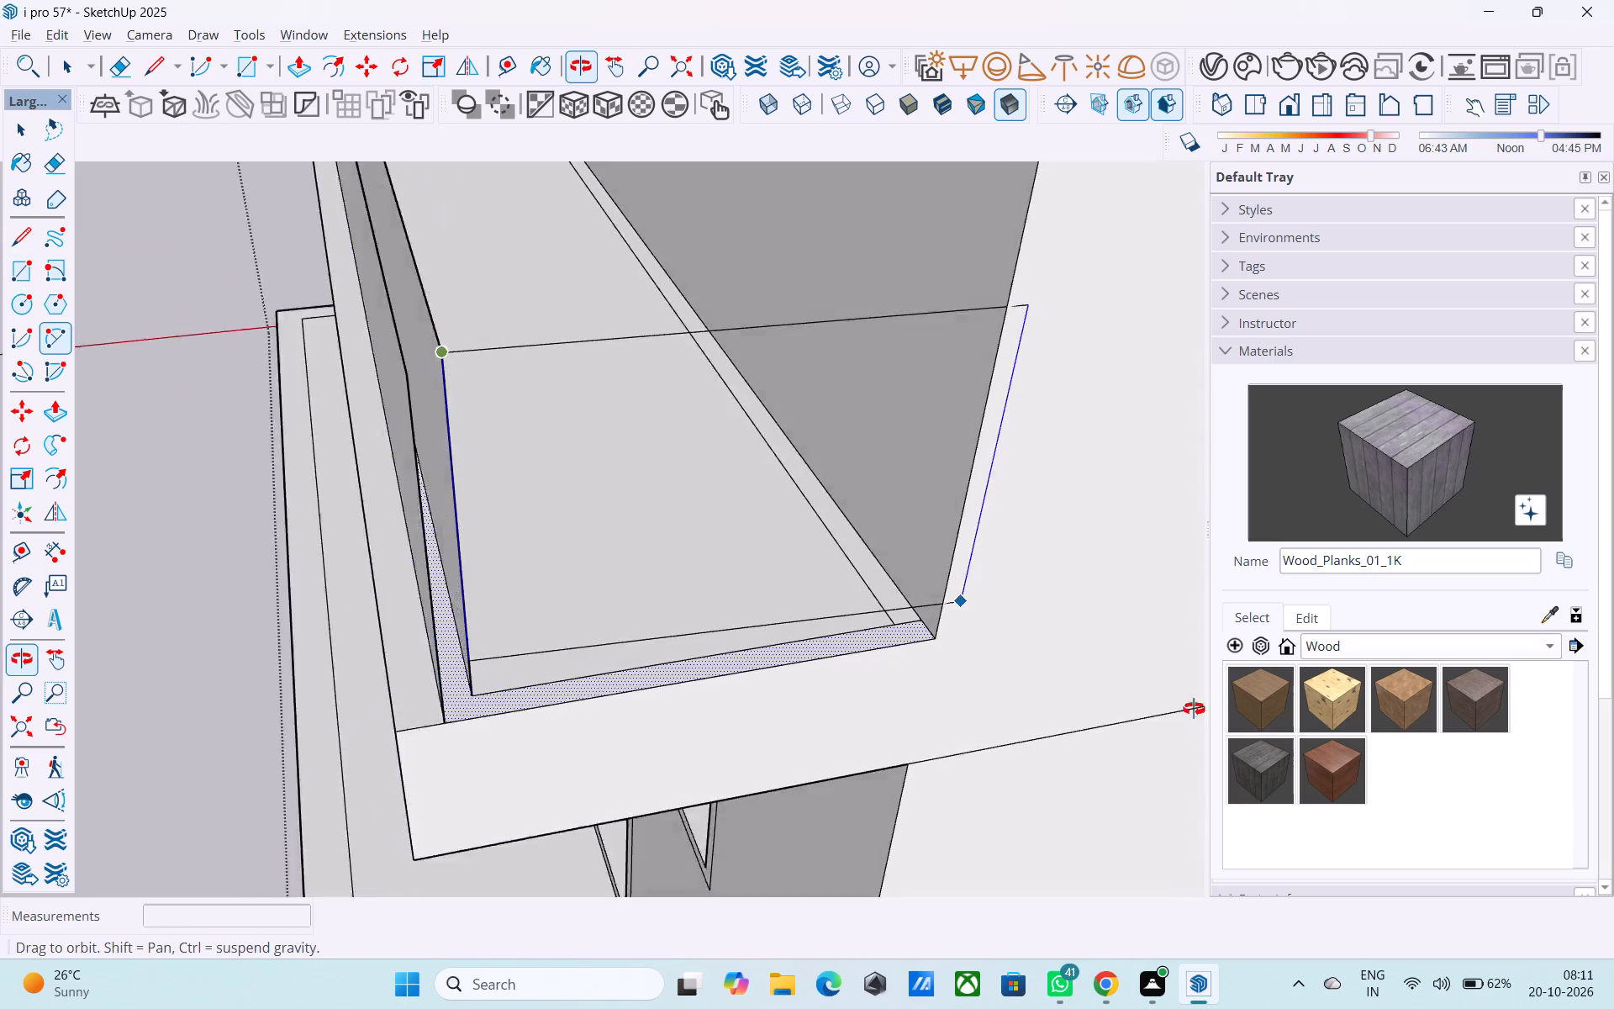
pyautogui.moveTo(1194, 709); pyautogui.dragTo(1208, 713, button='middle')
pyautogui.scroll(7, 953, 688)
pyautogui.click(920, 538)
# Draw a 2' high upright rectangle along the outer line of that same short end of the lower overhang.
pyautogui.scroll(-4, 918, 542)
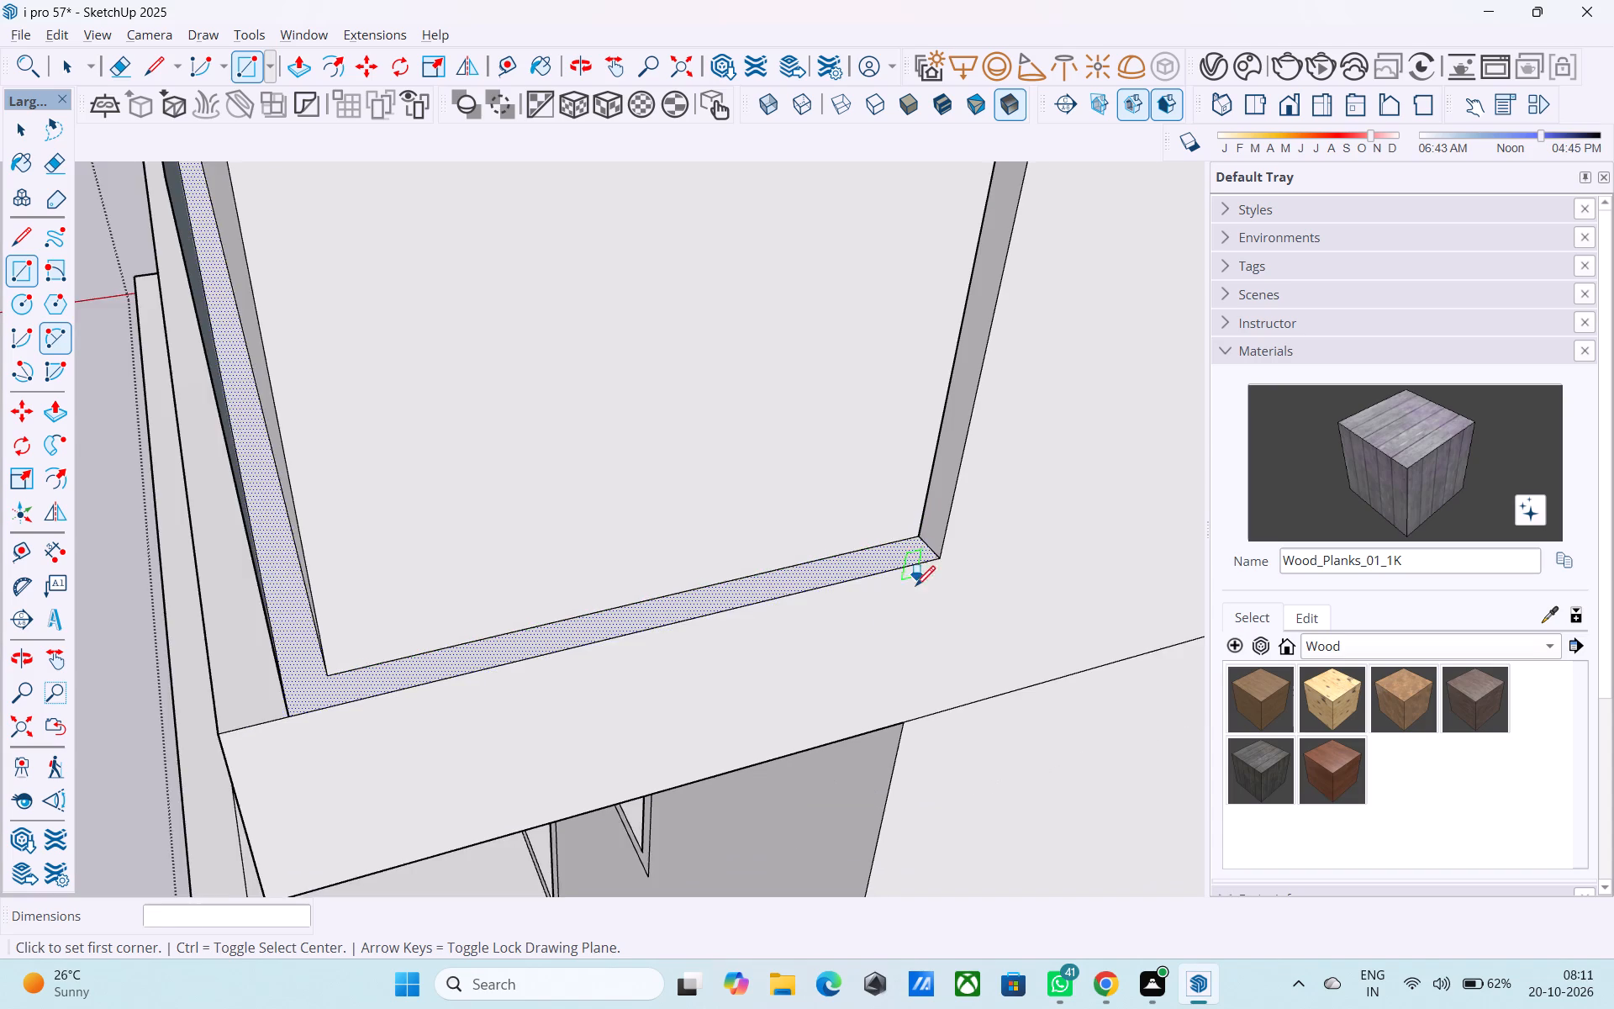
pyautogui.scroll(-5, 915, 588)
pyautogui.click(407, 350)
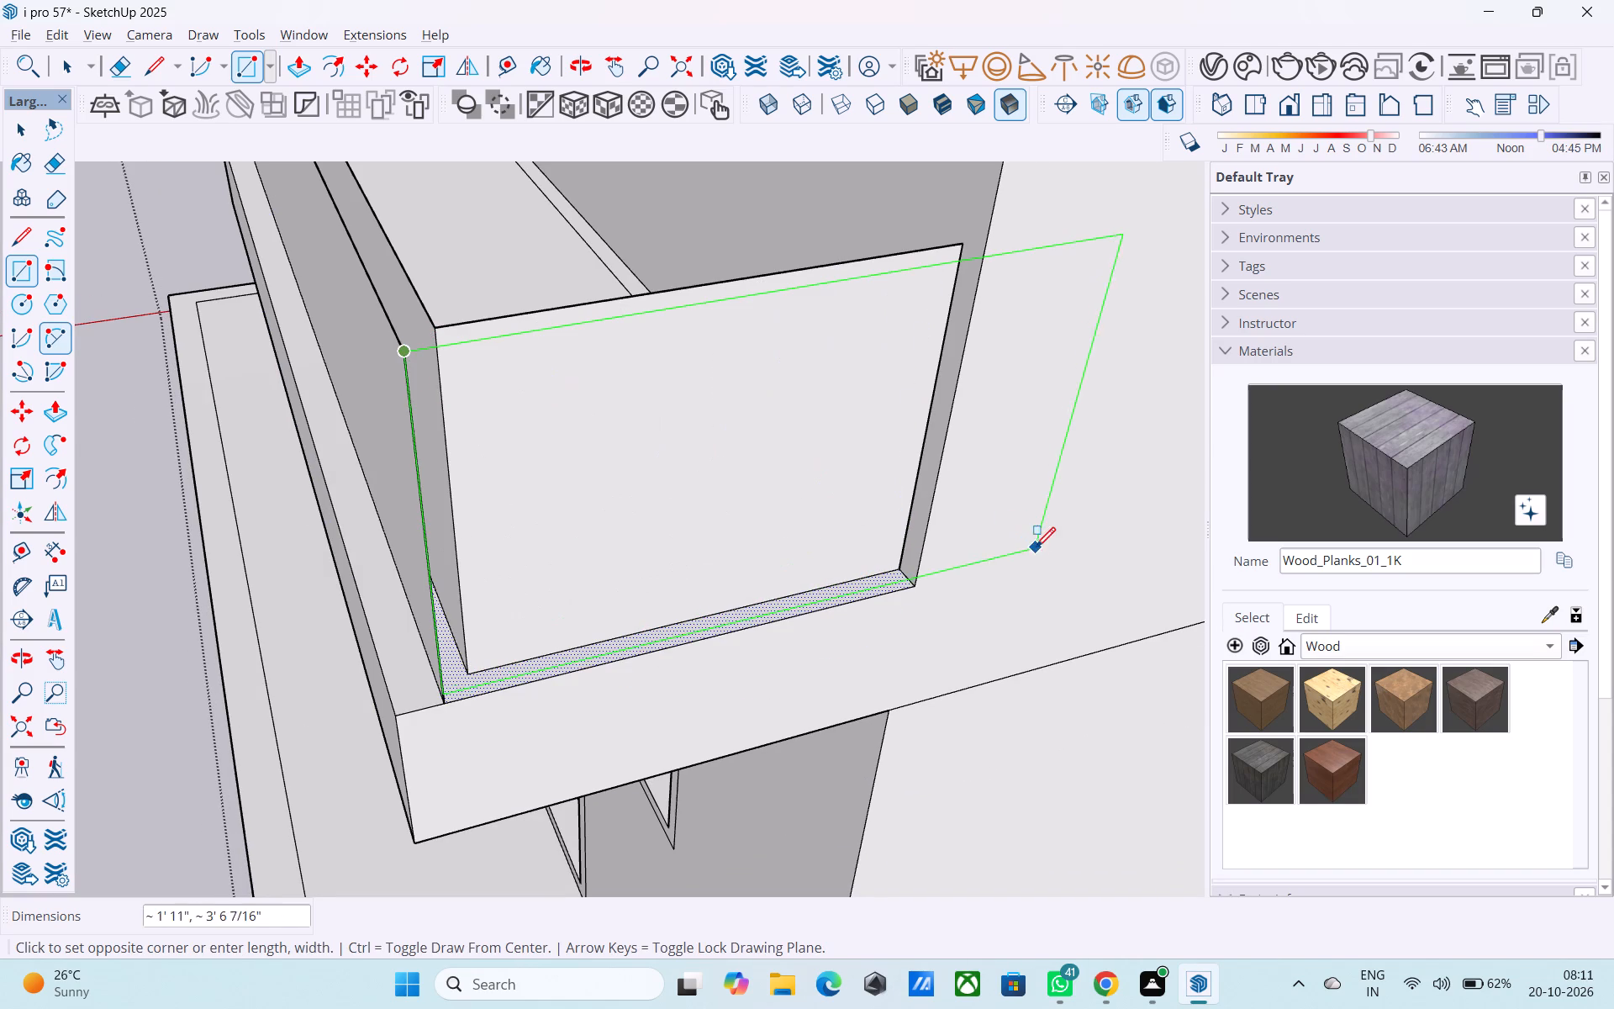
pyautogui.click(920, 591)
# Reverse the inner panel face at the lower overhang's short end farthest from the wood-plank volume.
pyautogui.scroll(-2, 339, 362)
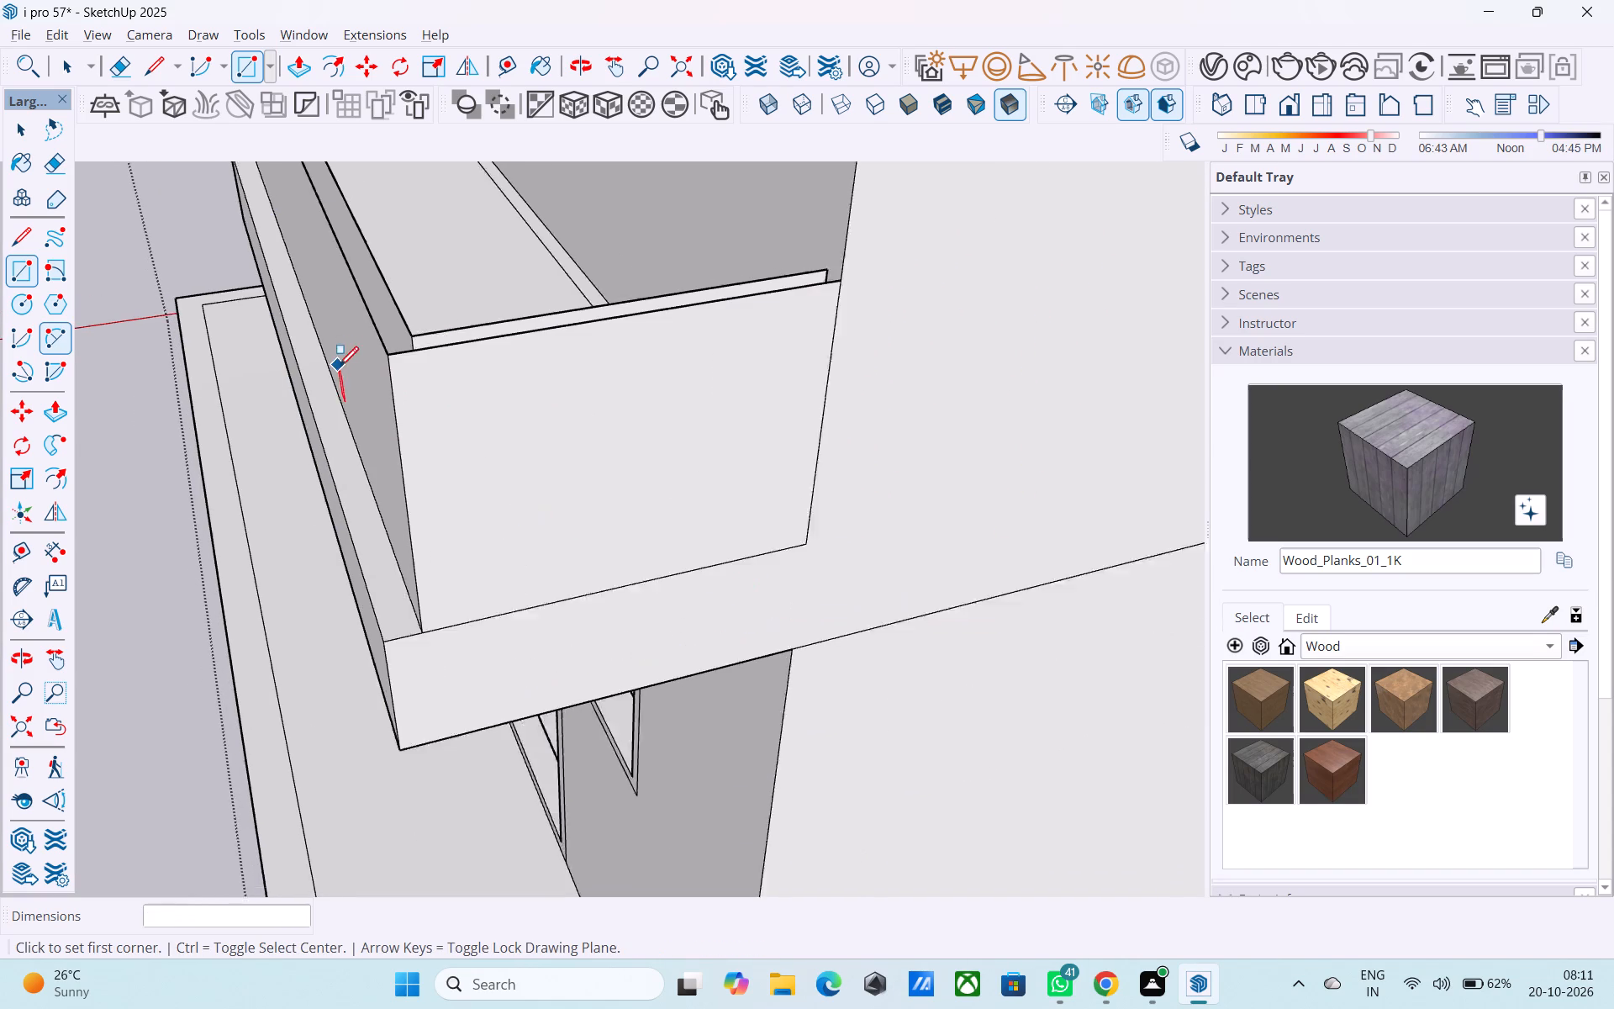
pyautogui.scroll(-4, 339, 368)
pyautogui.moveTo(357, 423); pyautogui.dragTo(446, 624, button='middle')
pyautogui.scroll(-9, 465, 652)
pyautogui.moveTo(476, 666); pyautogui.dragTo(983, 510, button='middle')
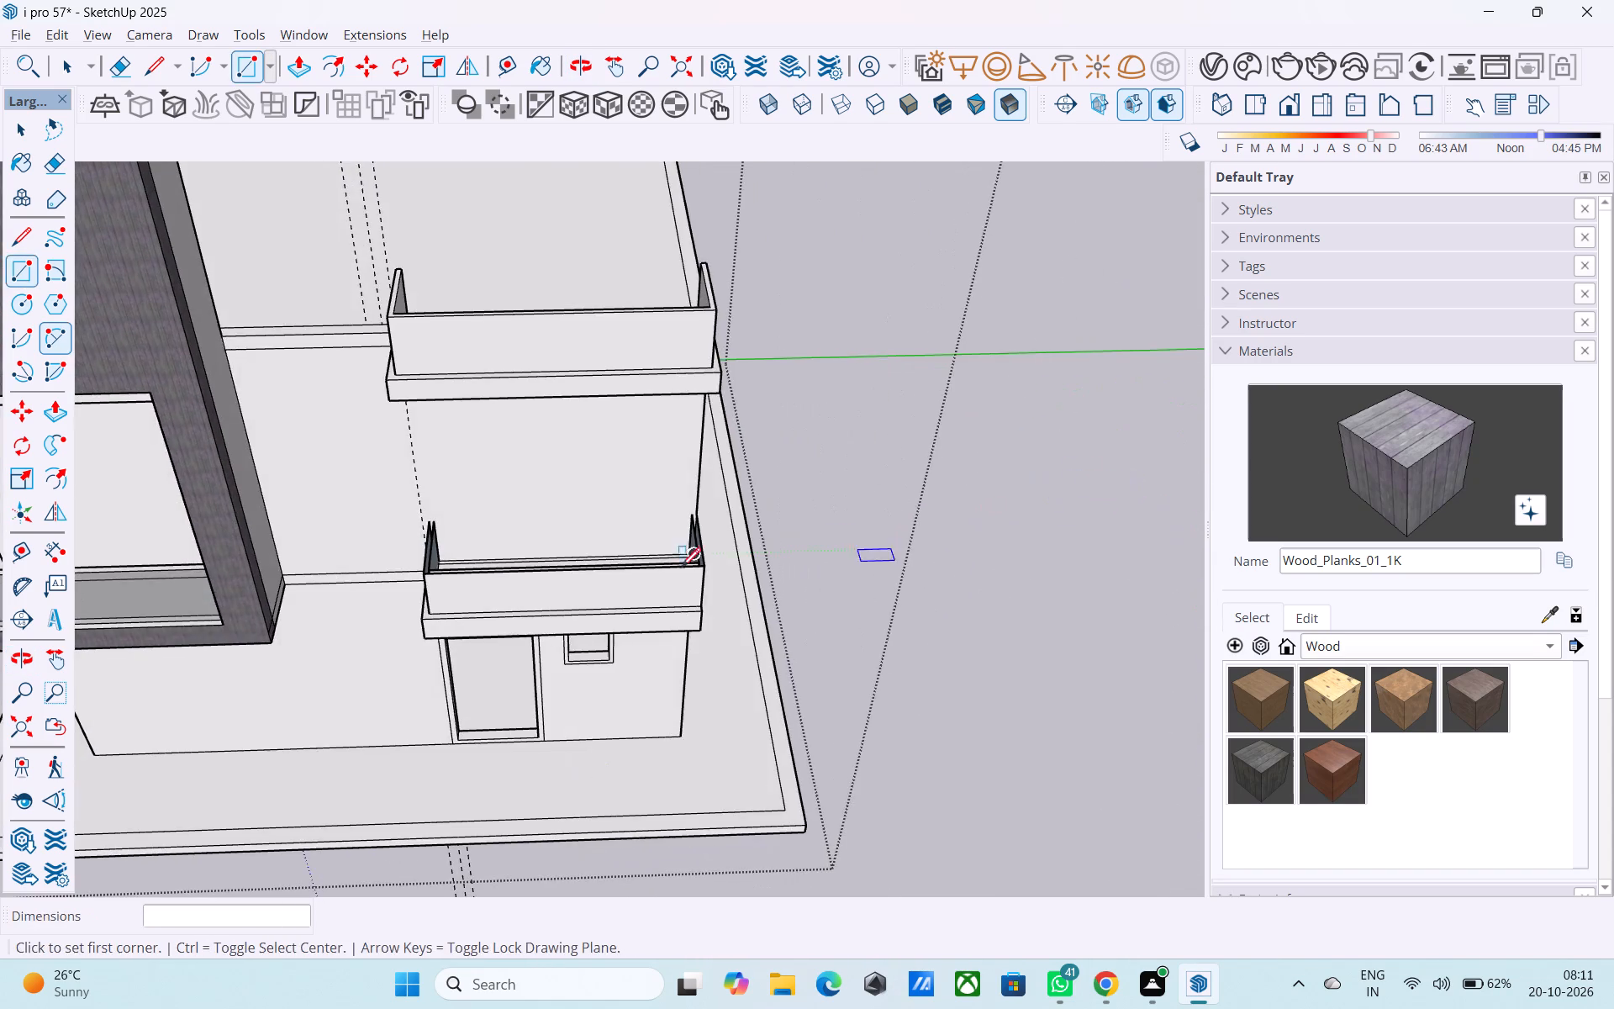
pyautogui.moveTo(644, 581); pyautogui.dragTo(815, 591, button='middle')
pyautogui.scroll(8, 814, 591)
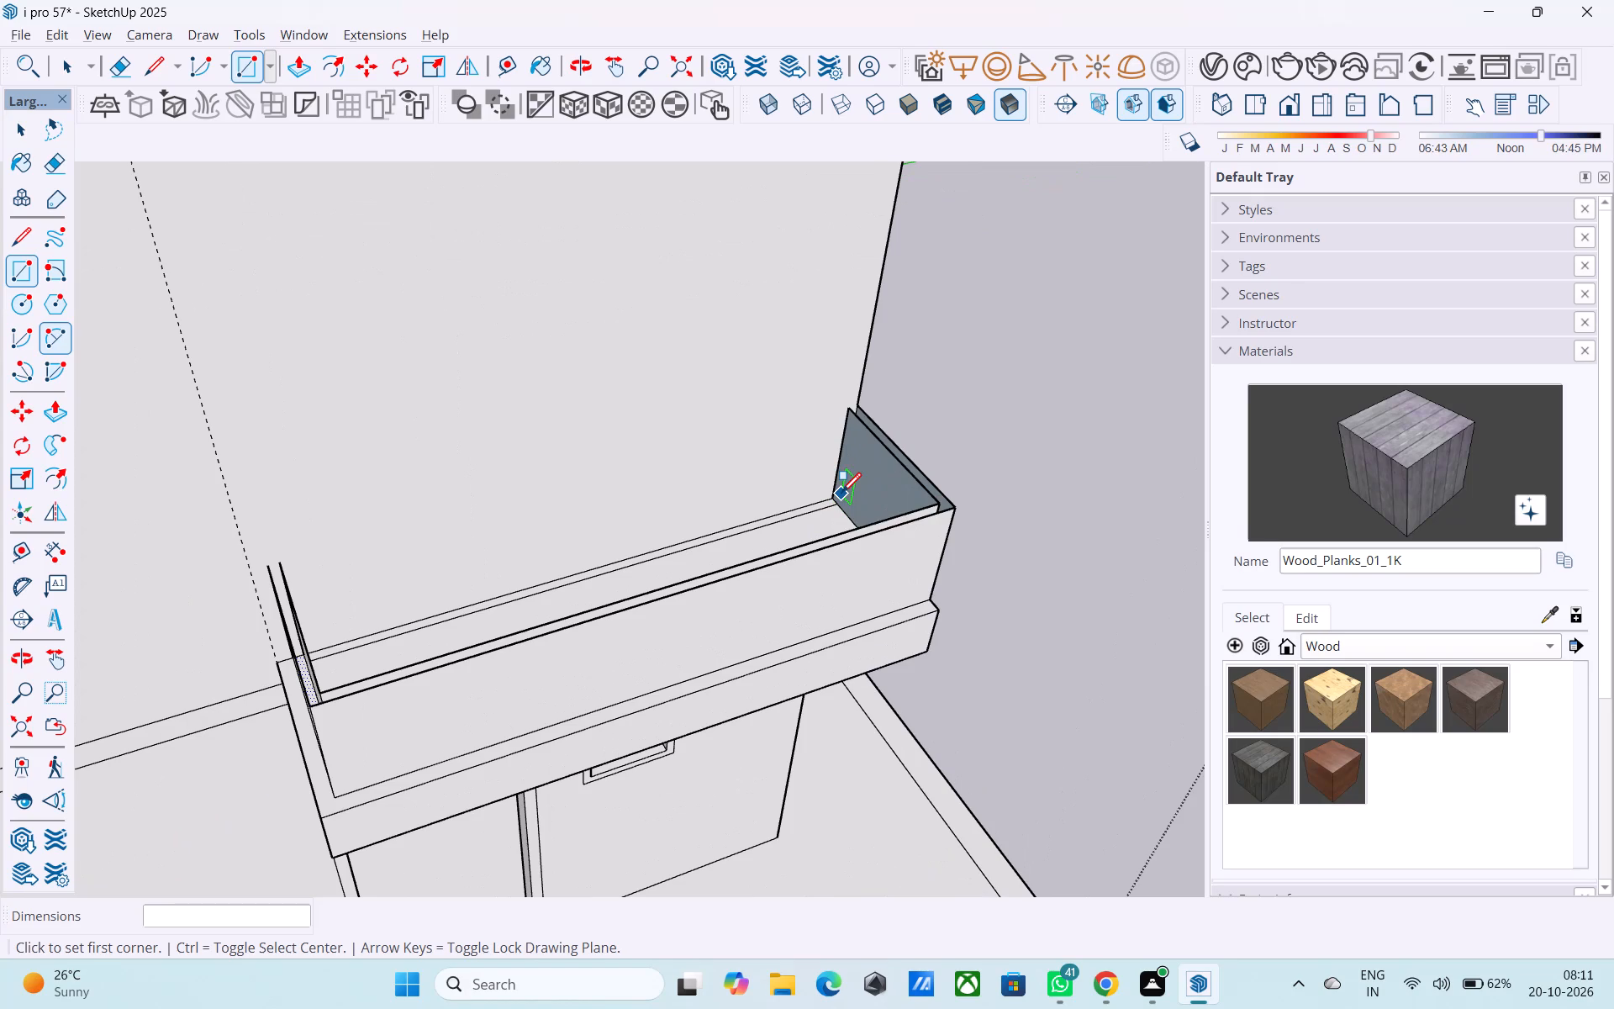
pyautogui.press('space')
pyautogui.click(852, 494)
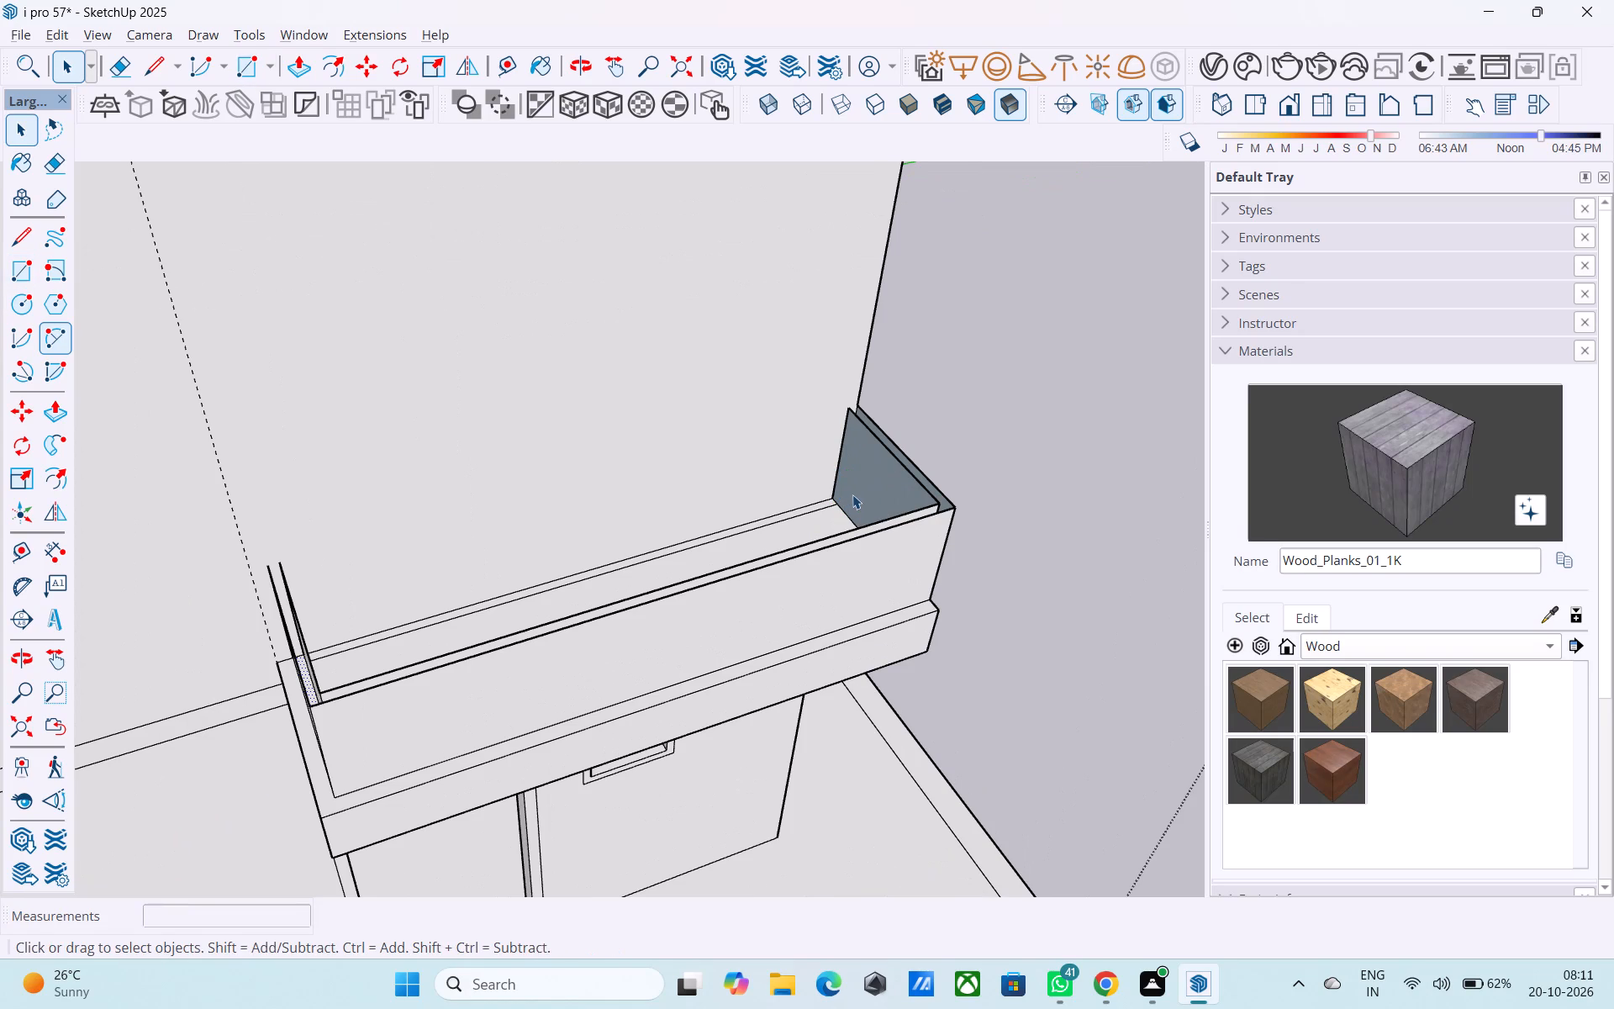
pyautogui.rightClick(871, 489)
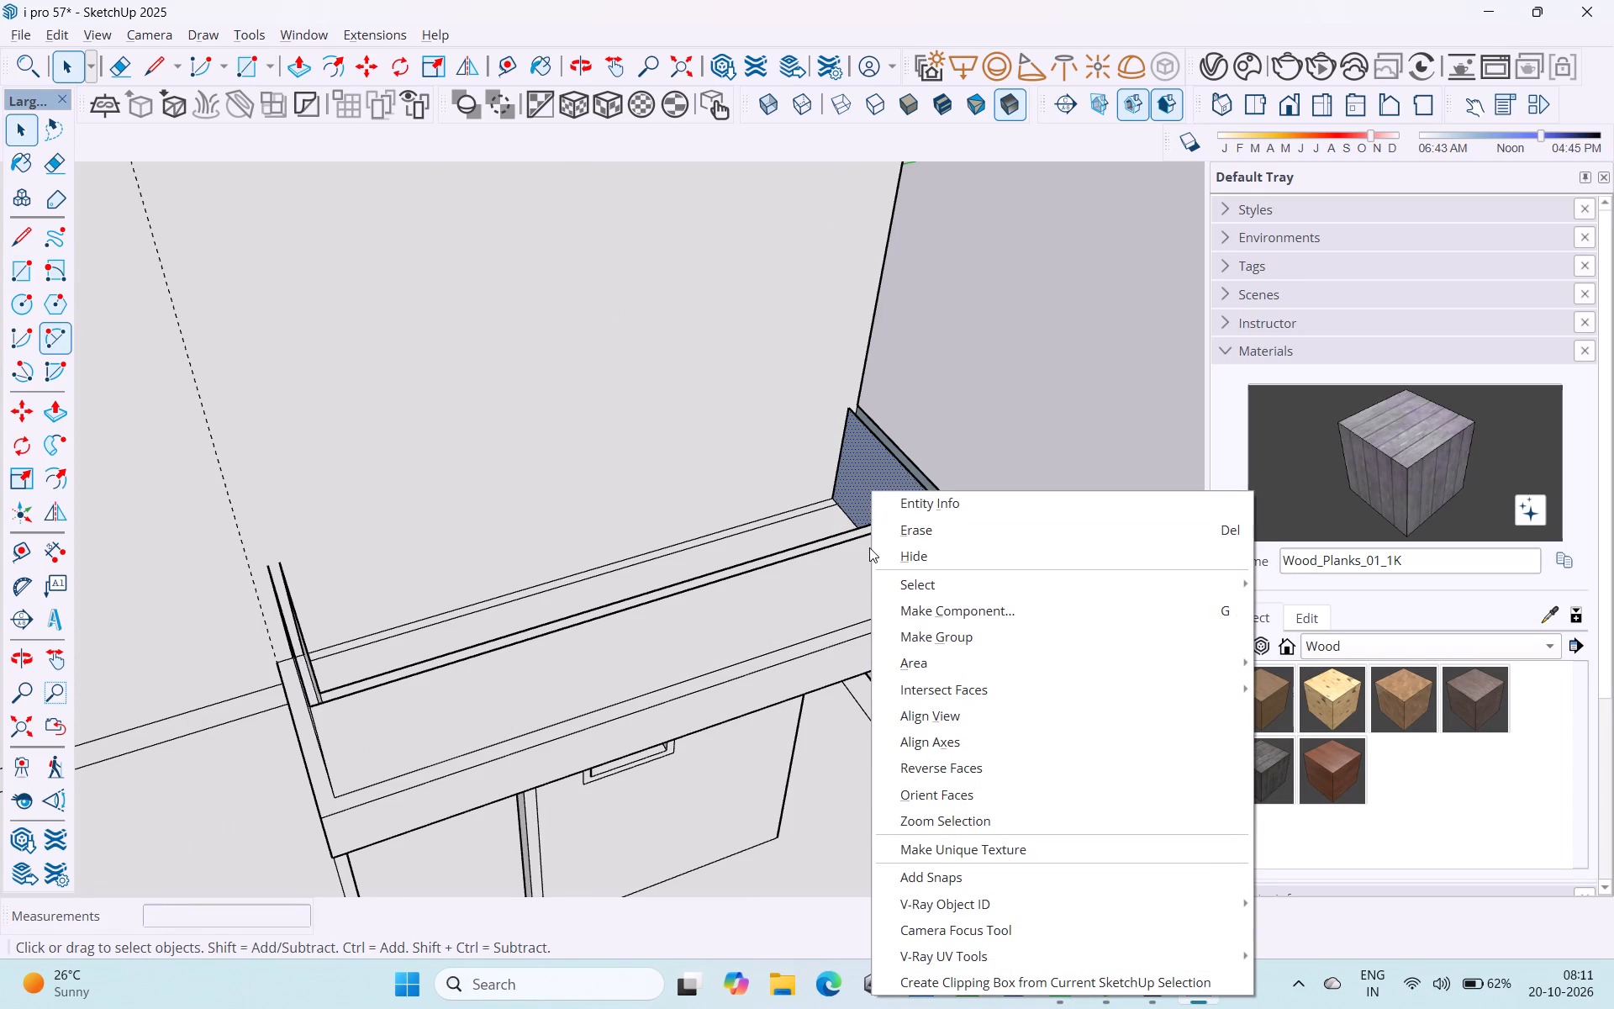
pyautogui.click(1033, 774)
# Reverse the inner panel face at the lower overhang's short end nearest the wood-plank volume.
pyautogui.scroll(-3, 1040, 688)
pyautogui.moveTo(1040, 688); pyautogui.dragTo(567, 626, button='middle')
pyautogui.scroll(1, 269, 381)
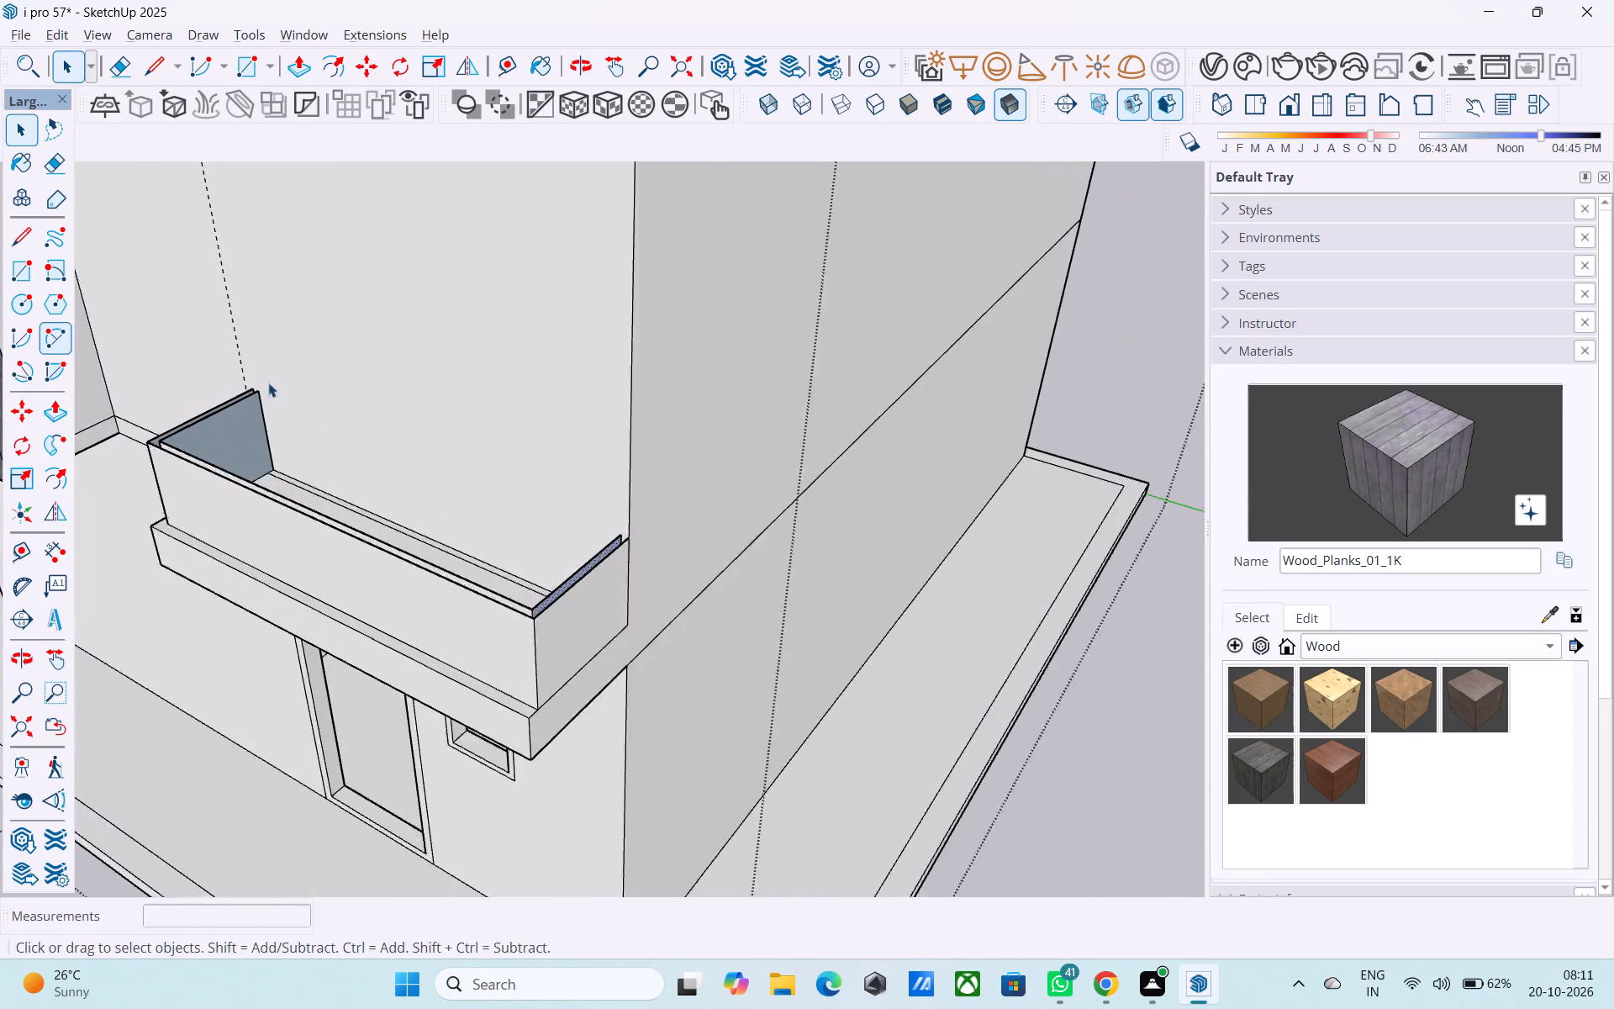
pyautogui.scroll(3, 268, 383)
pyautogui.click(212, 454)
pyautogui.rightClick(208, 448)
pyautogui.click(351, 354)
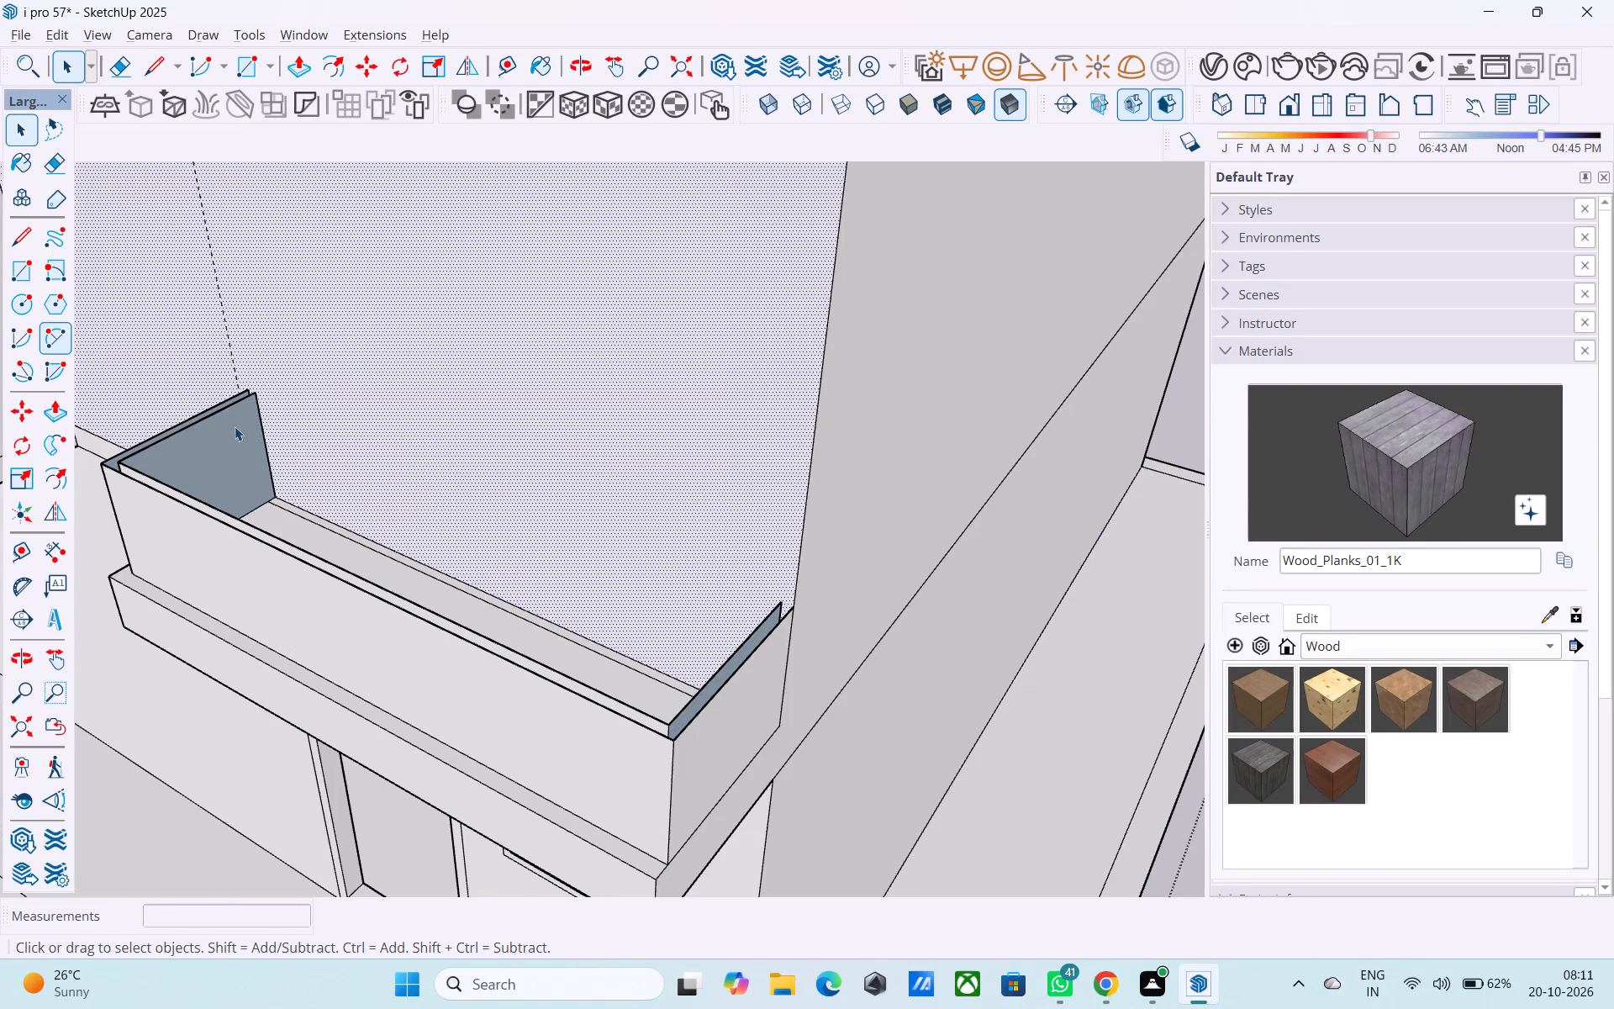
pyautogui.click(235, 426)
pyautogui.rightClick(203, 446)
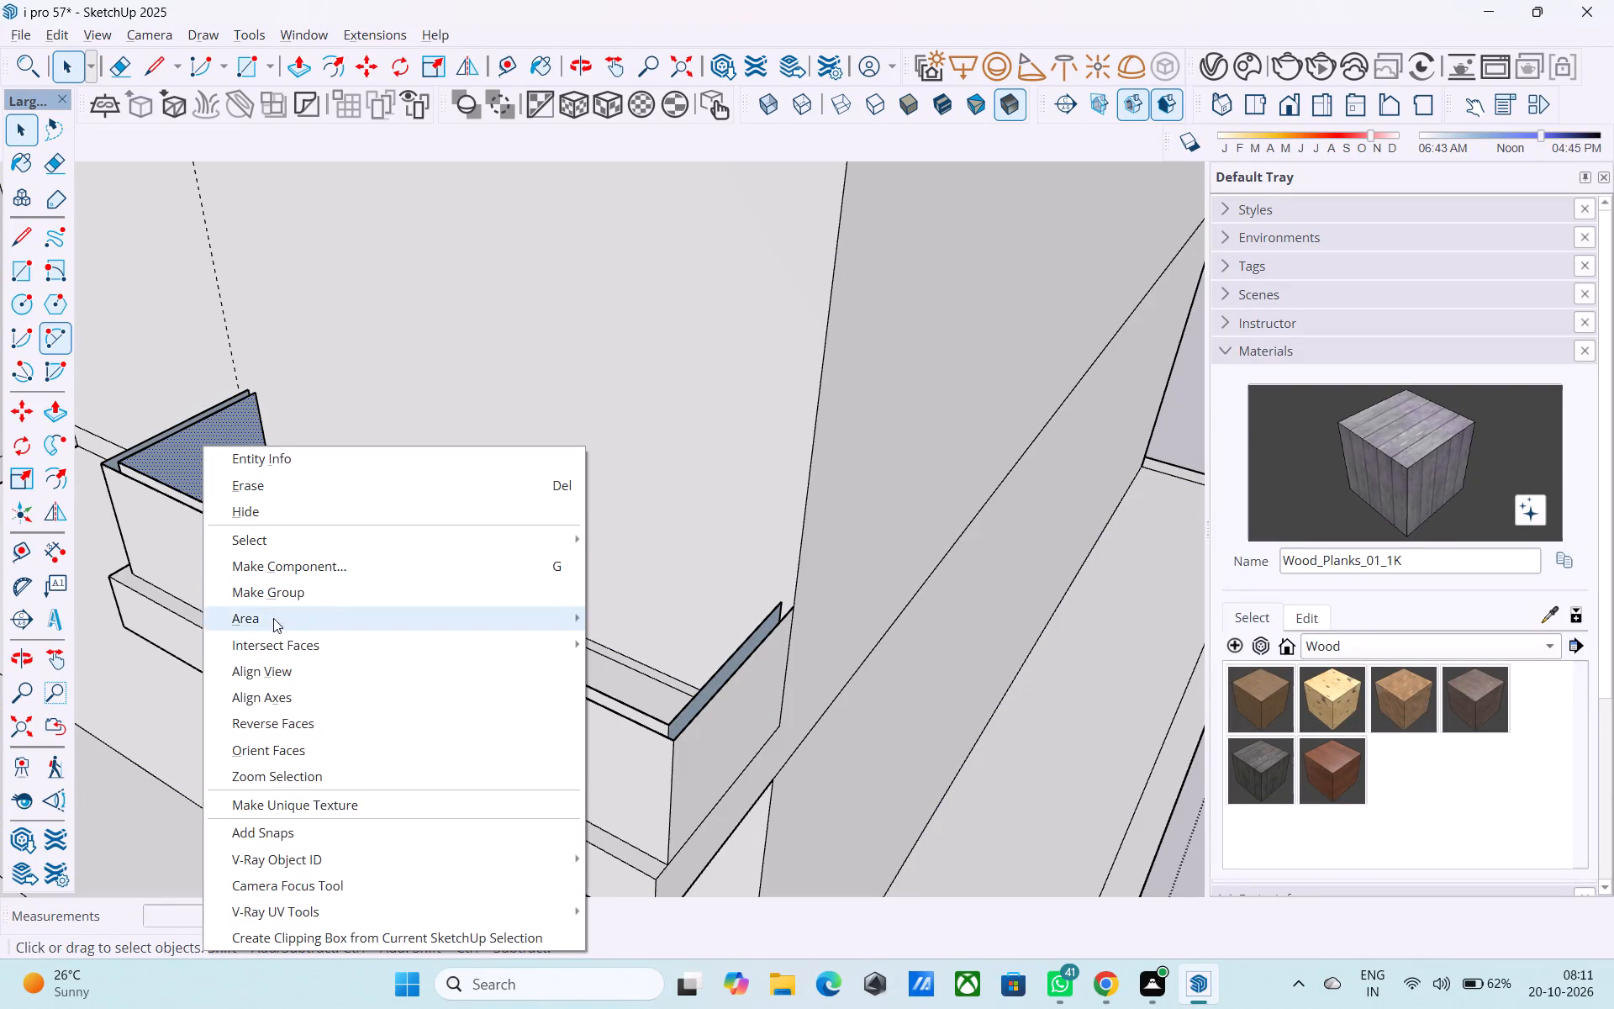
pyautogui.click(312, 720)
# Reverse the inner panel face along the lower overhang's long front strip.
pyautogui.scroll(-6, 758, 533)
pyautogui.moveTo(781, 534); pyautogui.dragTo(625, 543, button='middle')
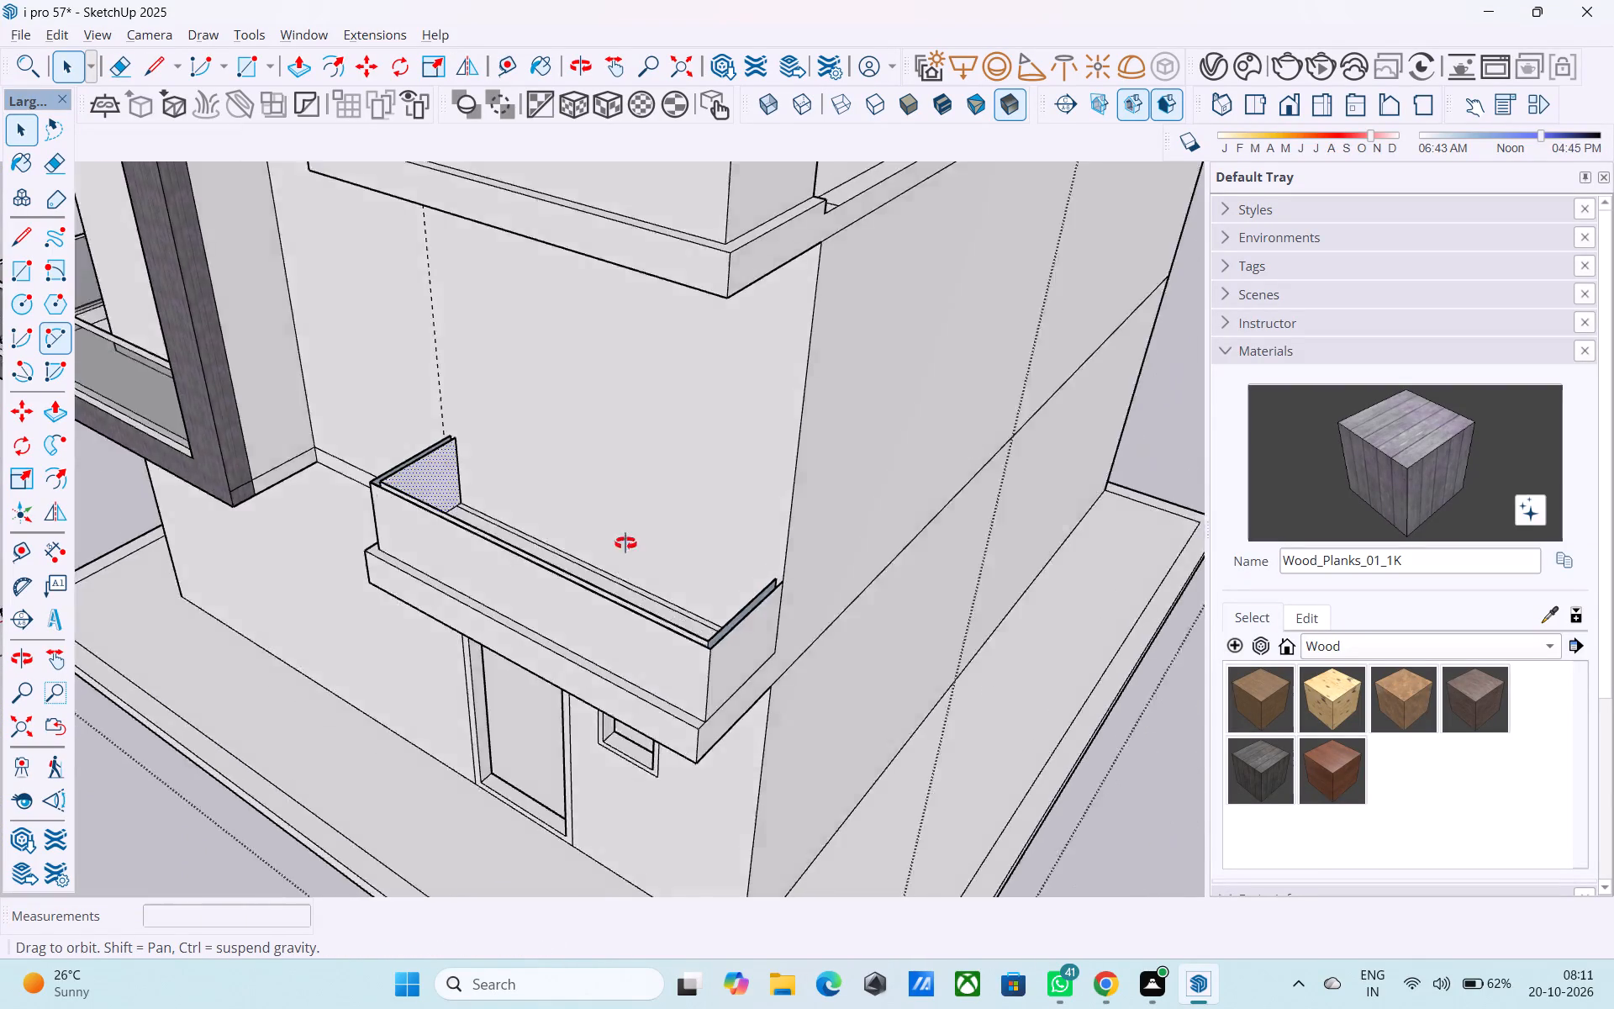
pyautogui.moveTo(625, 543); pyautogui.dragTo(108, 455, button='middle')
pyautogui.scroll(6, 621, 697)
pyautogui.scroll(4, 658, 623)
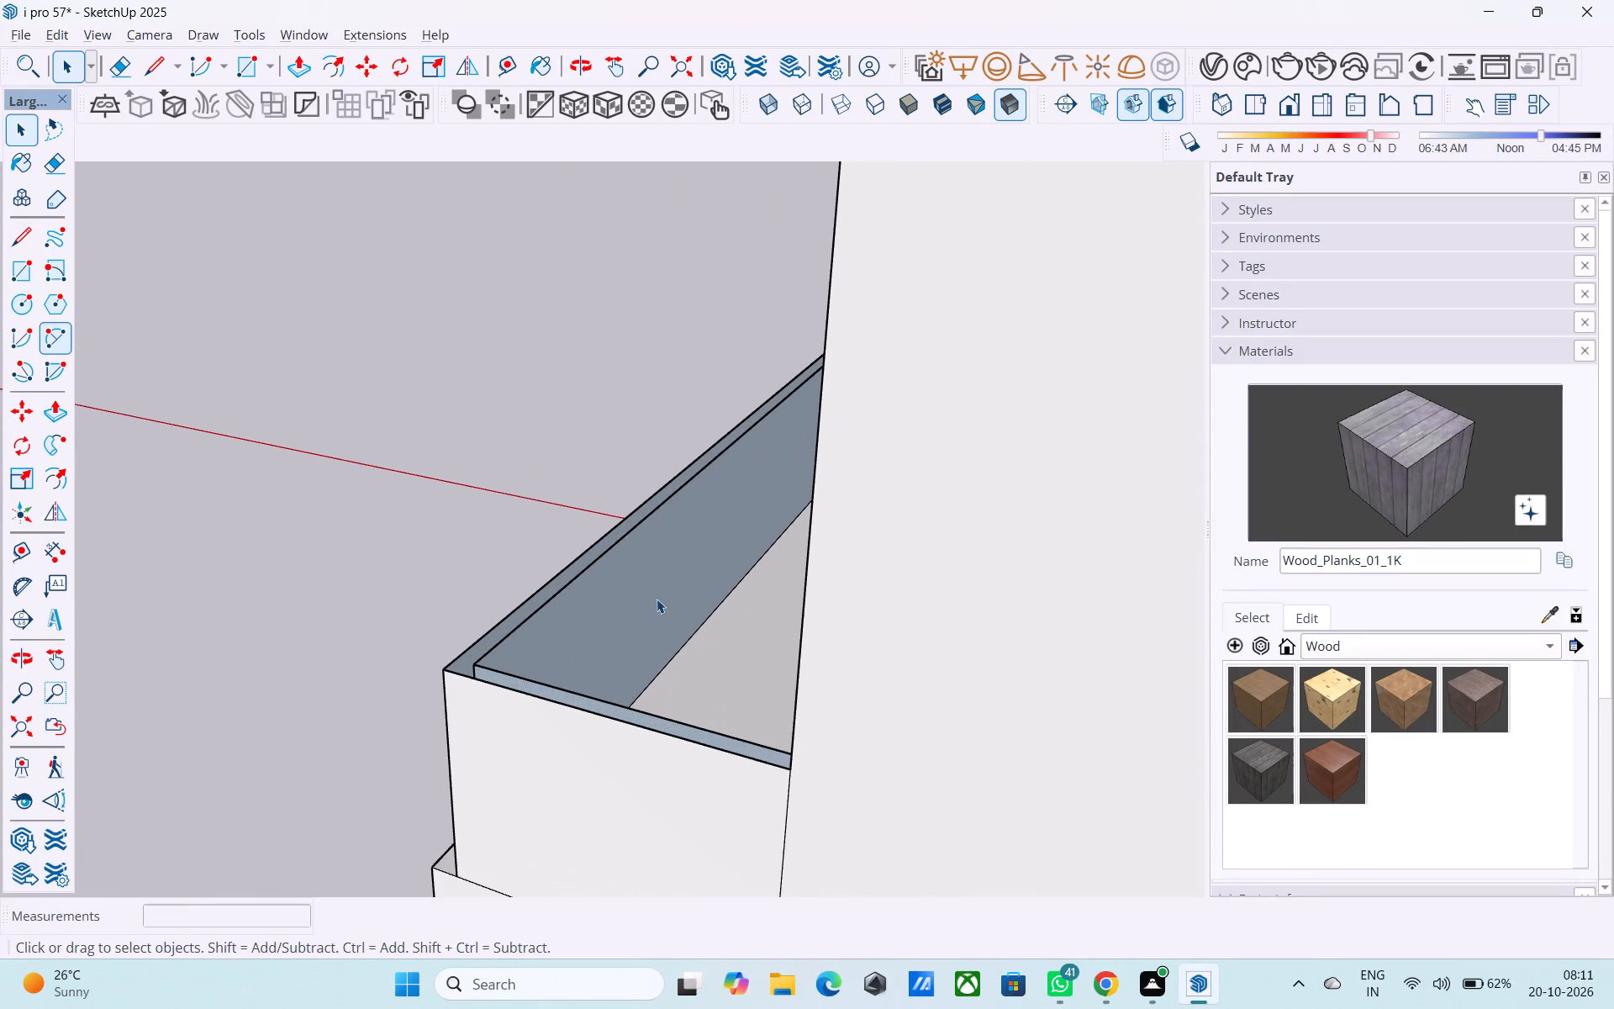
pyautogui.scroll(1, 655, 598)
pyautogui.moveTo(734, 544); pyautogui.dragTo(803, 494, button='middle')
pyautogui.scroll(3, 777, 502)
pyautogui.click(676, 514)
pyautogui.rightClick(676, 514)
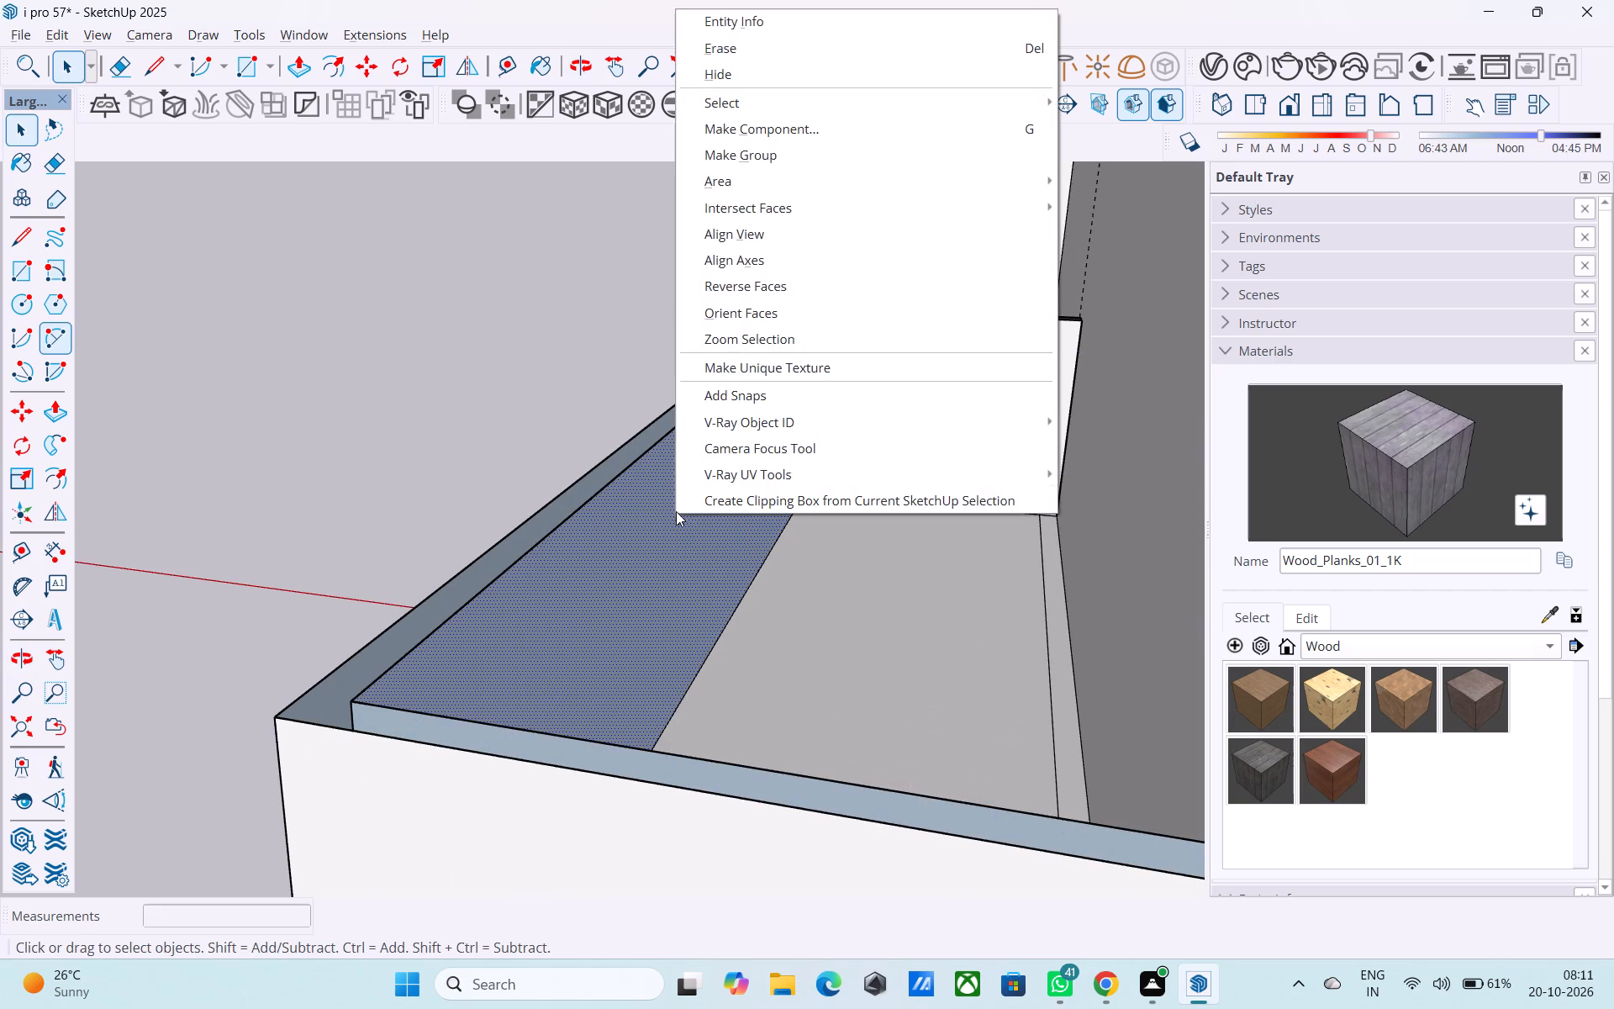
pyautogui.click(748, 290)
# Close the top of the long front parapet with a short line from each inner corner to the front outer edge.
pyautogui.scroll(-5, 726, 426)
pyautogui.moveTo(712, 441); pyautogui.dragTo(809, 523, button='middle')
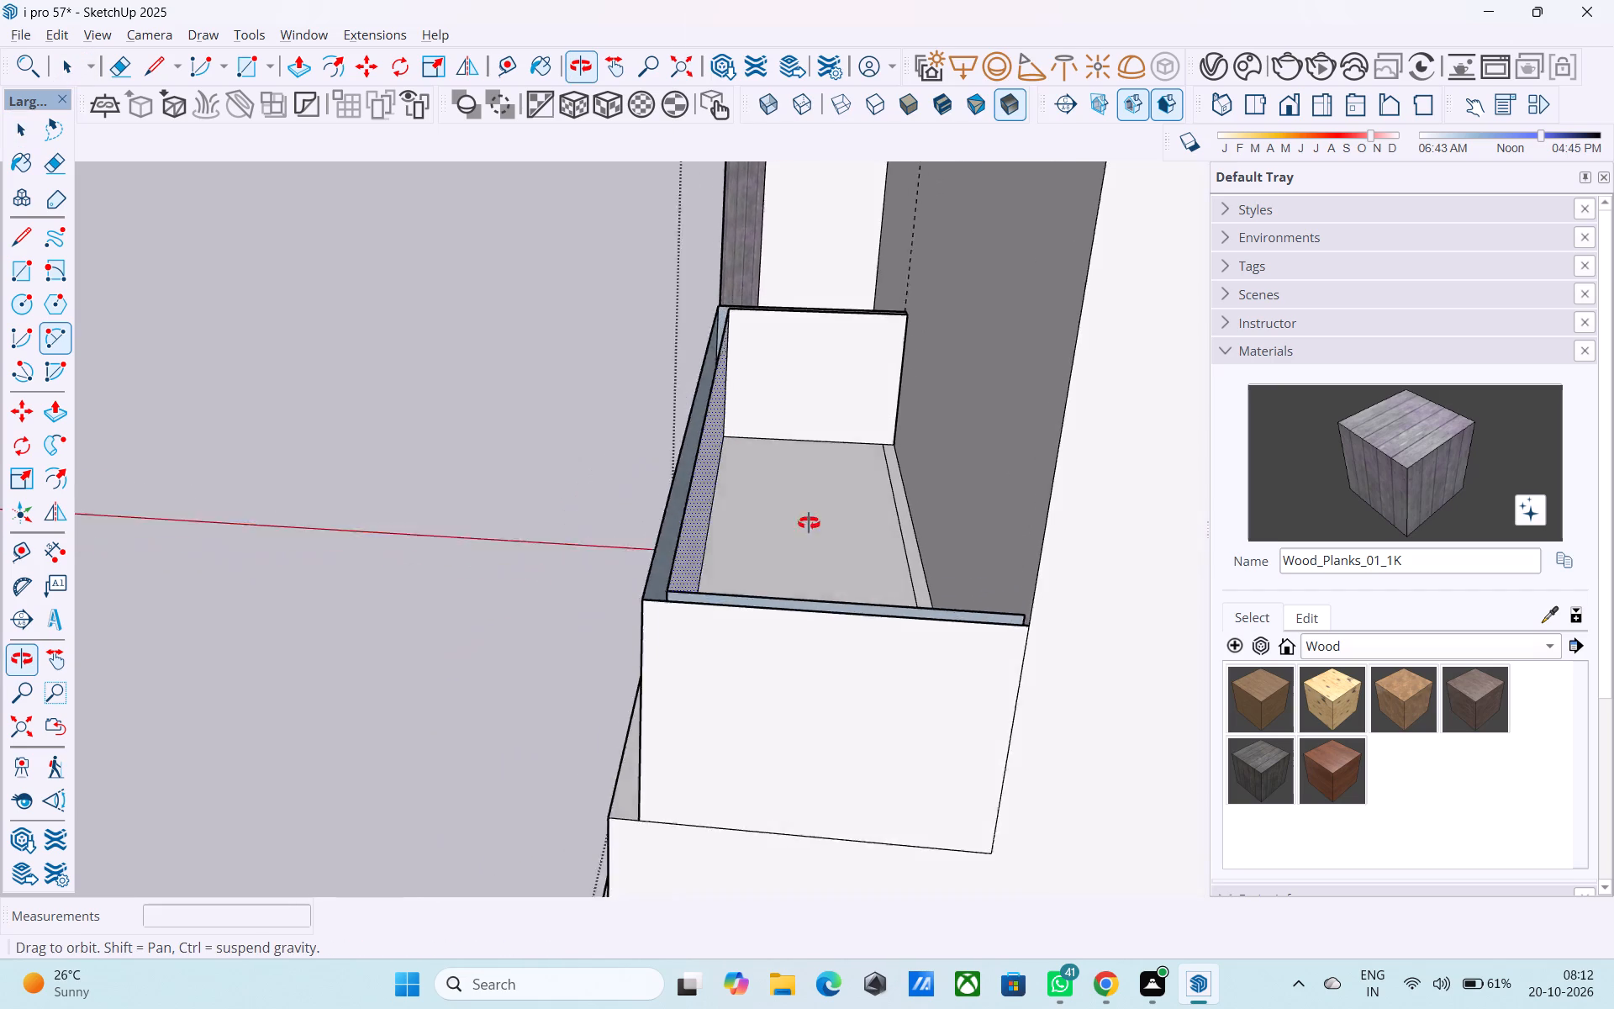
pyautogui.moveTo(809, 523); pyautogui.dragTo(829, 602, button='middle')
pyautogui.scroll(-3, 673, 547)
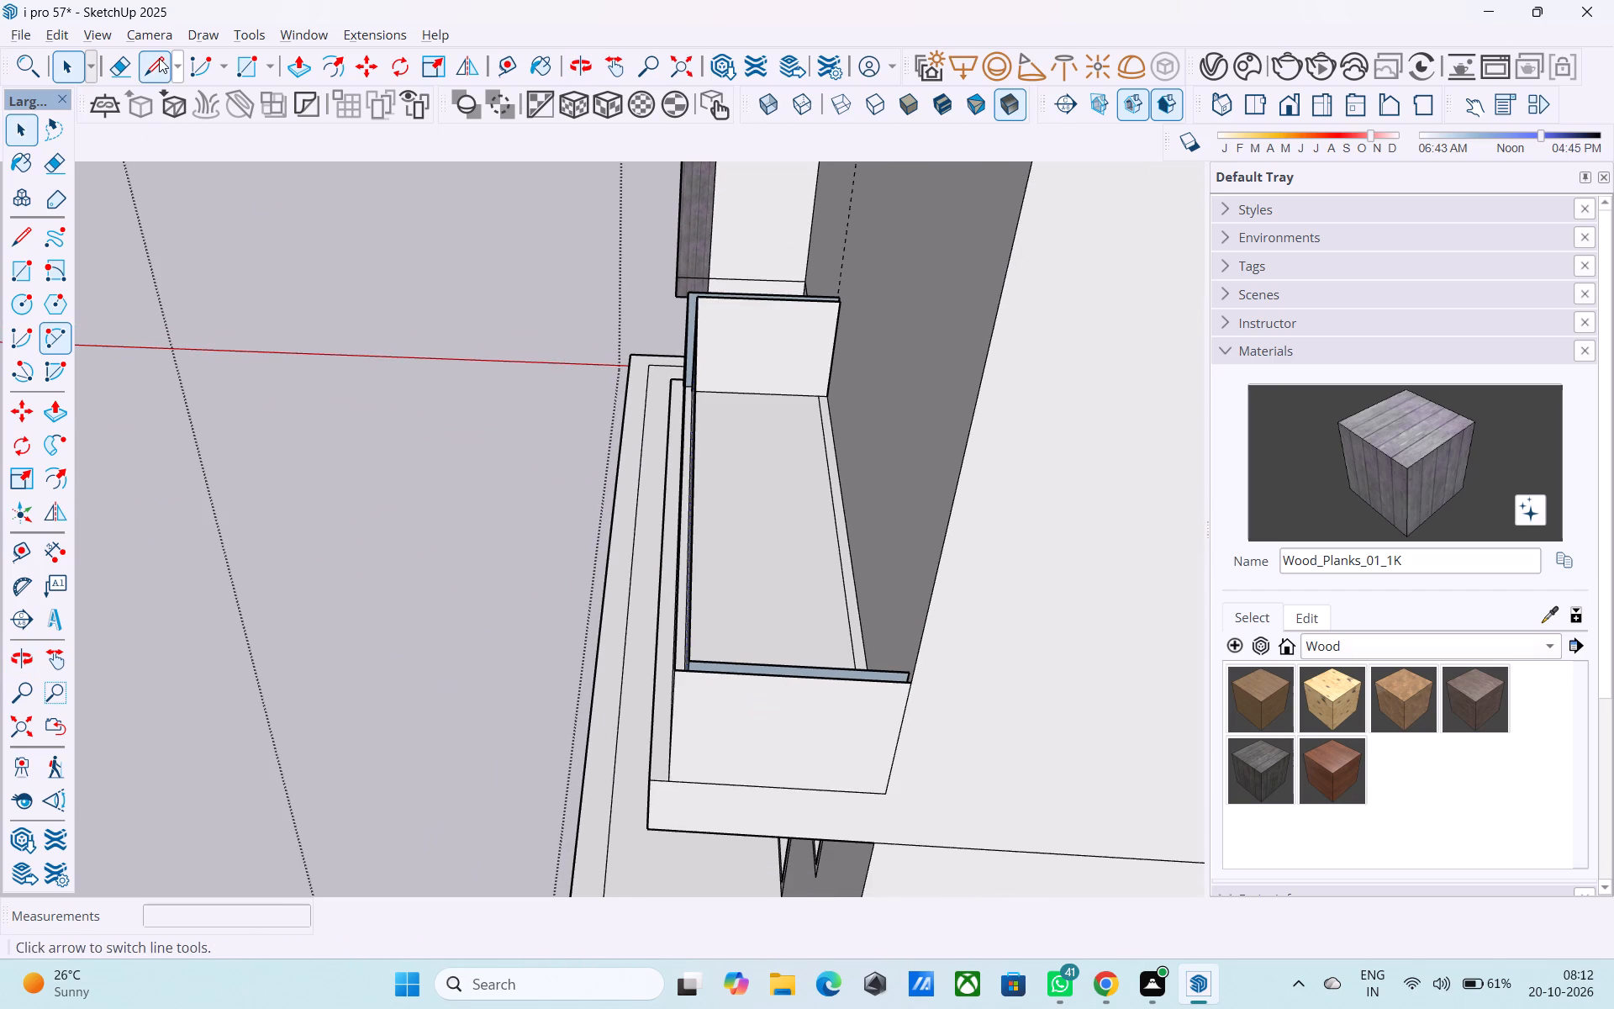
pyautogui.click(159, 58)
pyautogui.scroll(14, 751, 719)
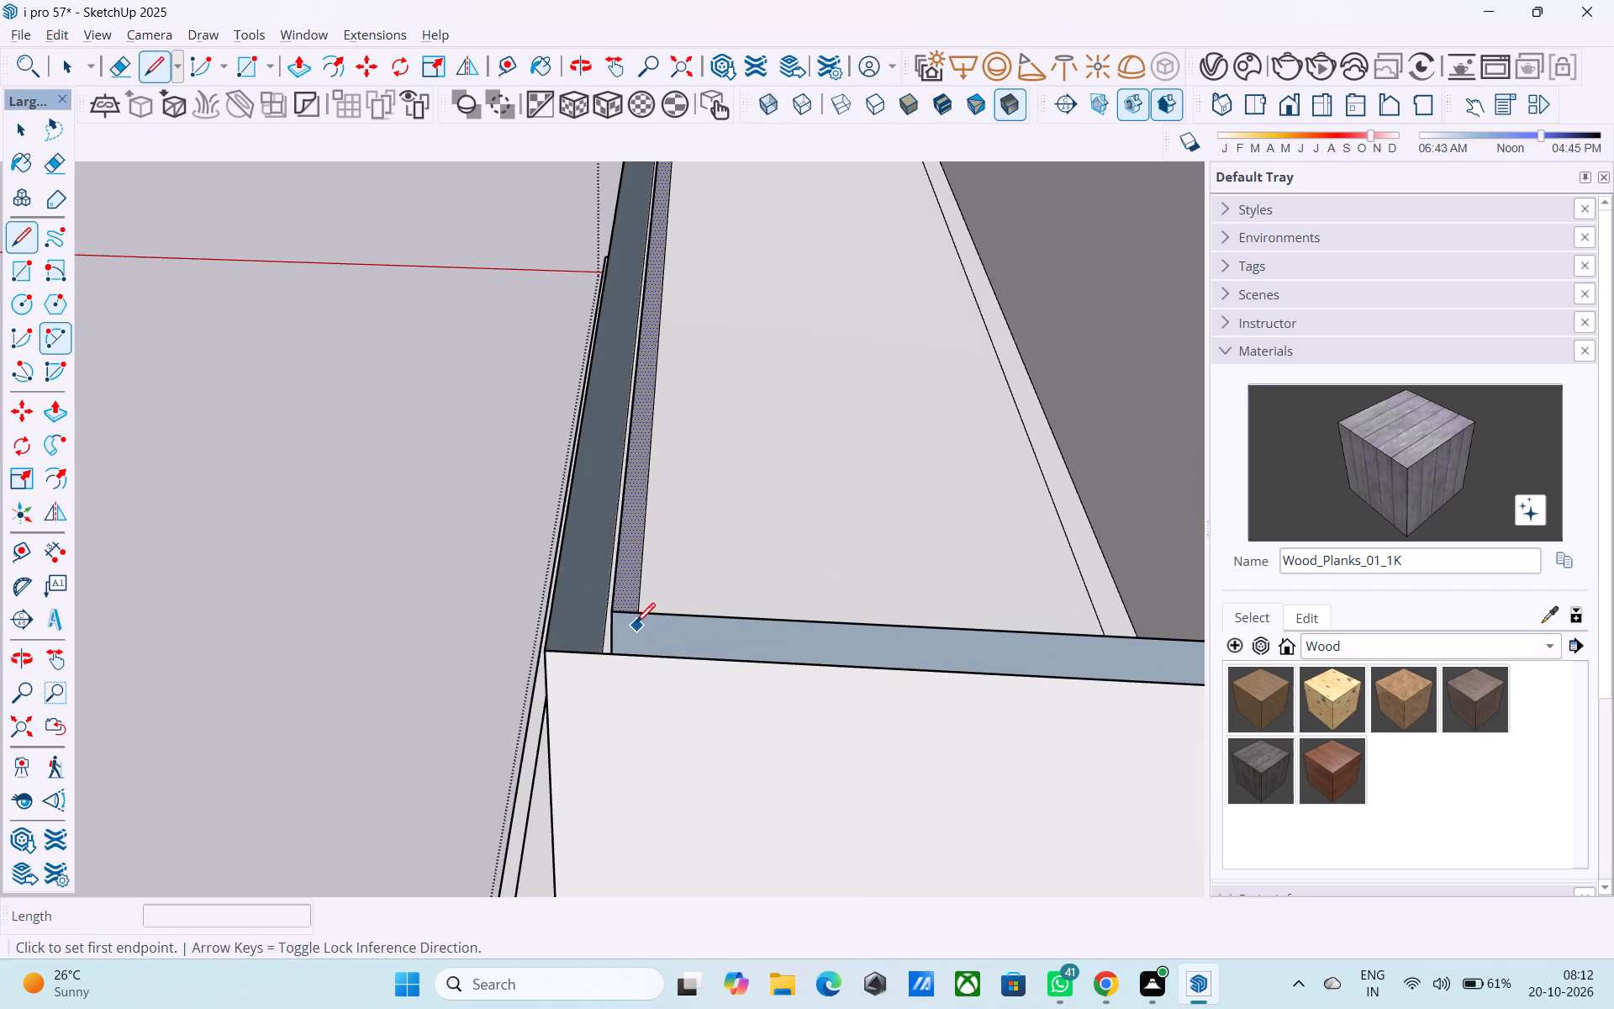
pyautogui.click(618, 615)
pyautogui.click(548, 613)
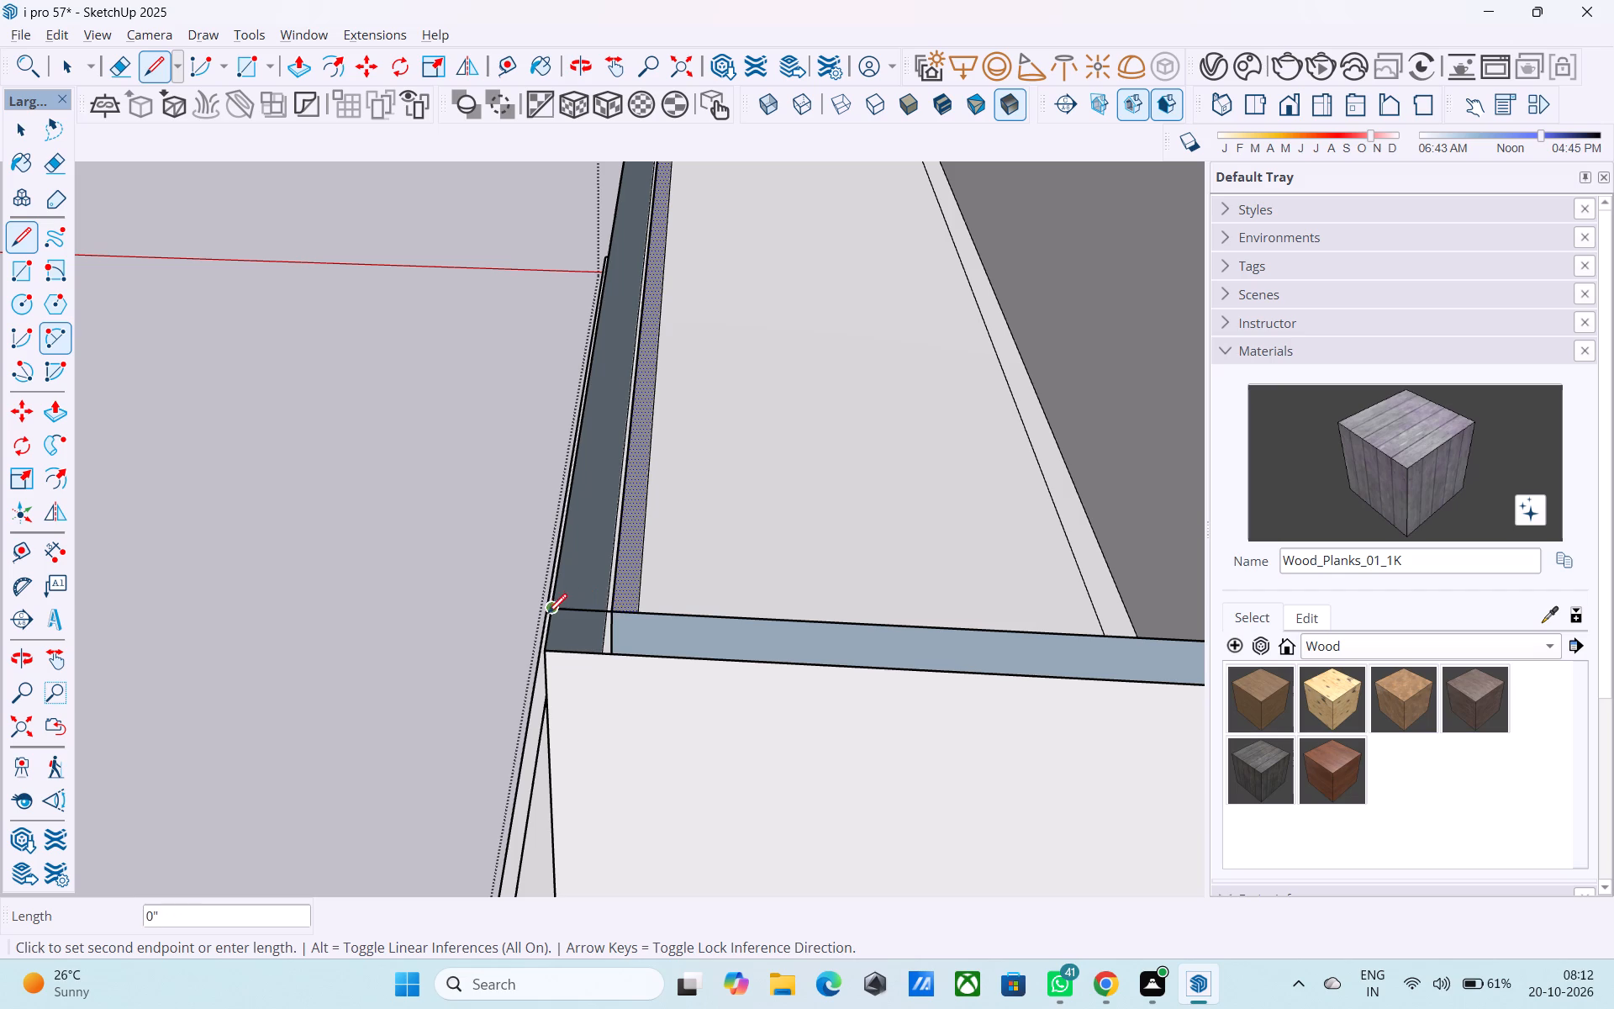
pyautogui.click(148, 69)
pyautogui.scroll(-8, 151, 606)
pyautogui.moveTo(268, 665); pyautogui.dragTo(503, 610, button='middle')
pyautogui.scroll(4, 162, 389)
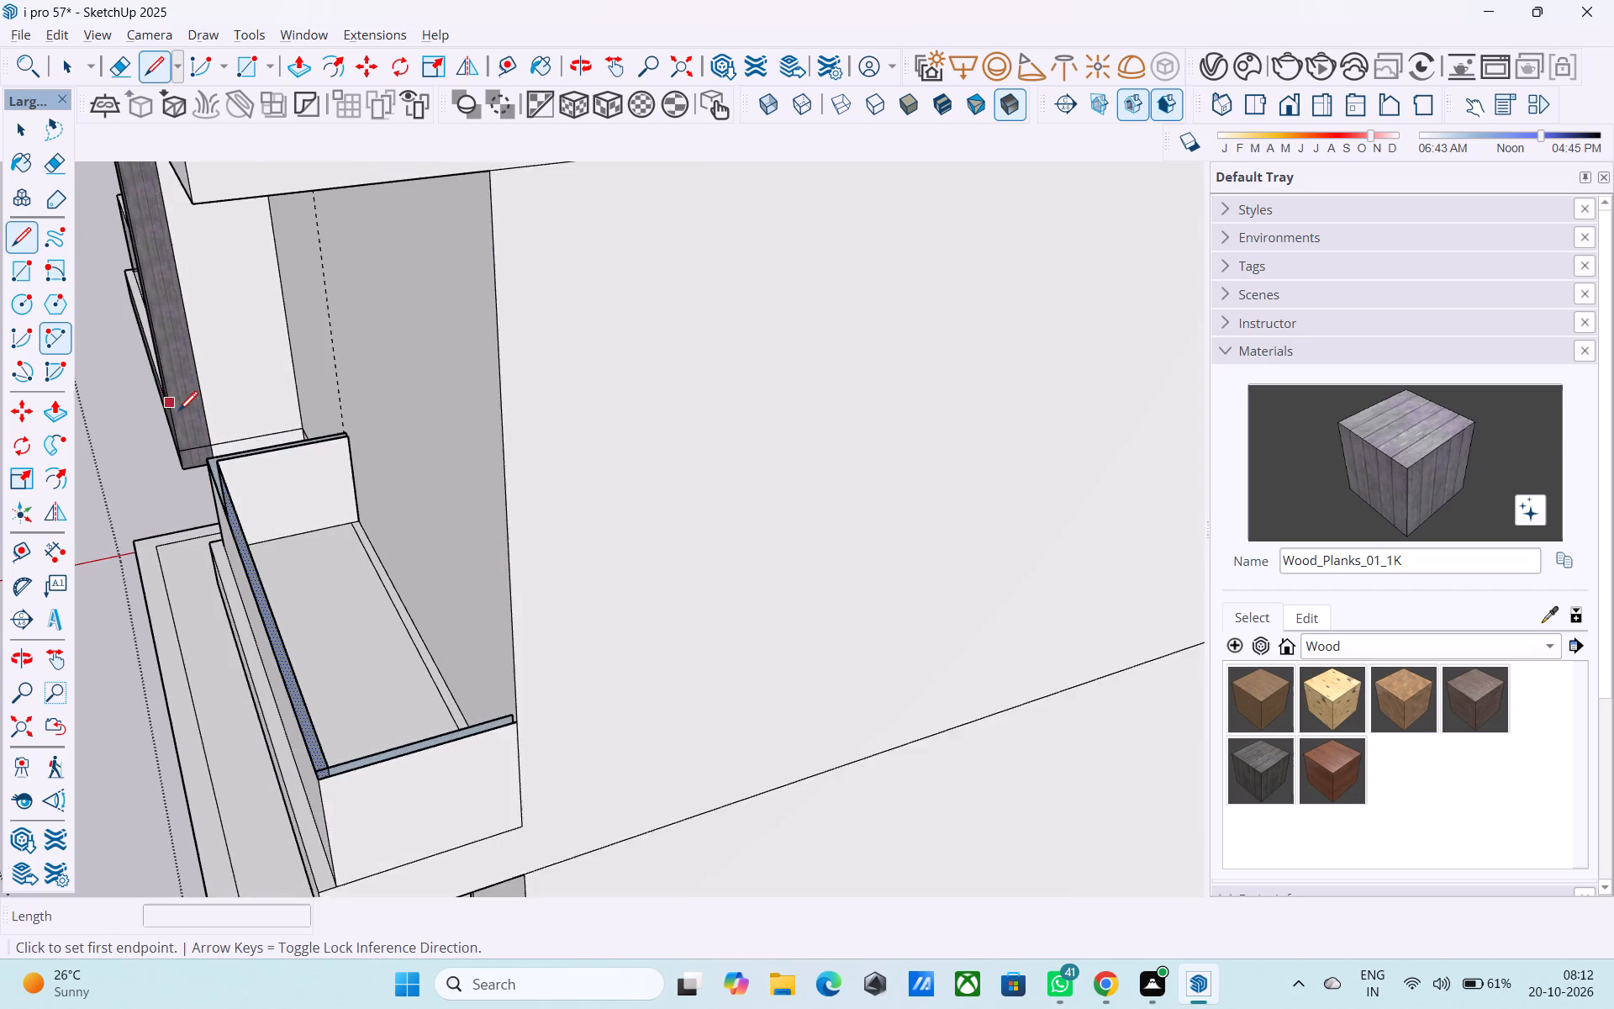
pyautogui.scroll(10, 178, 413)
pyautogui.click(276, 651)
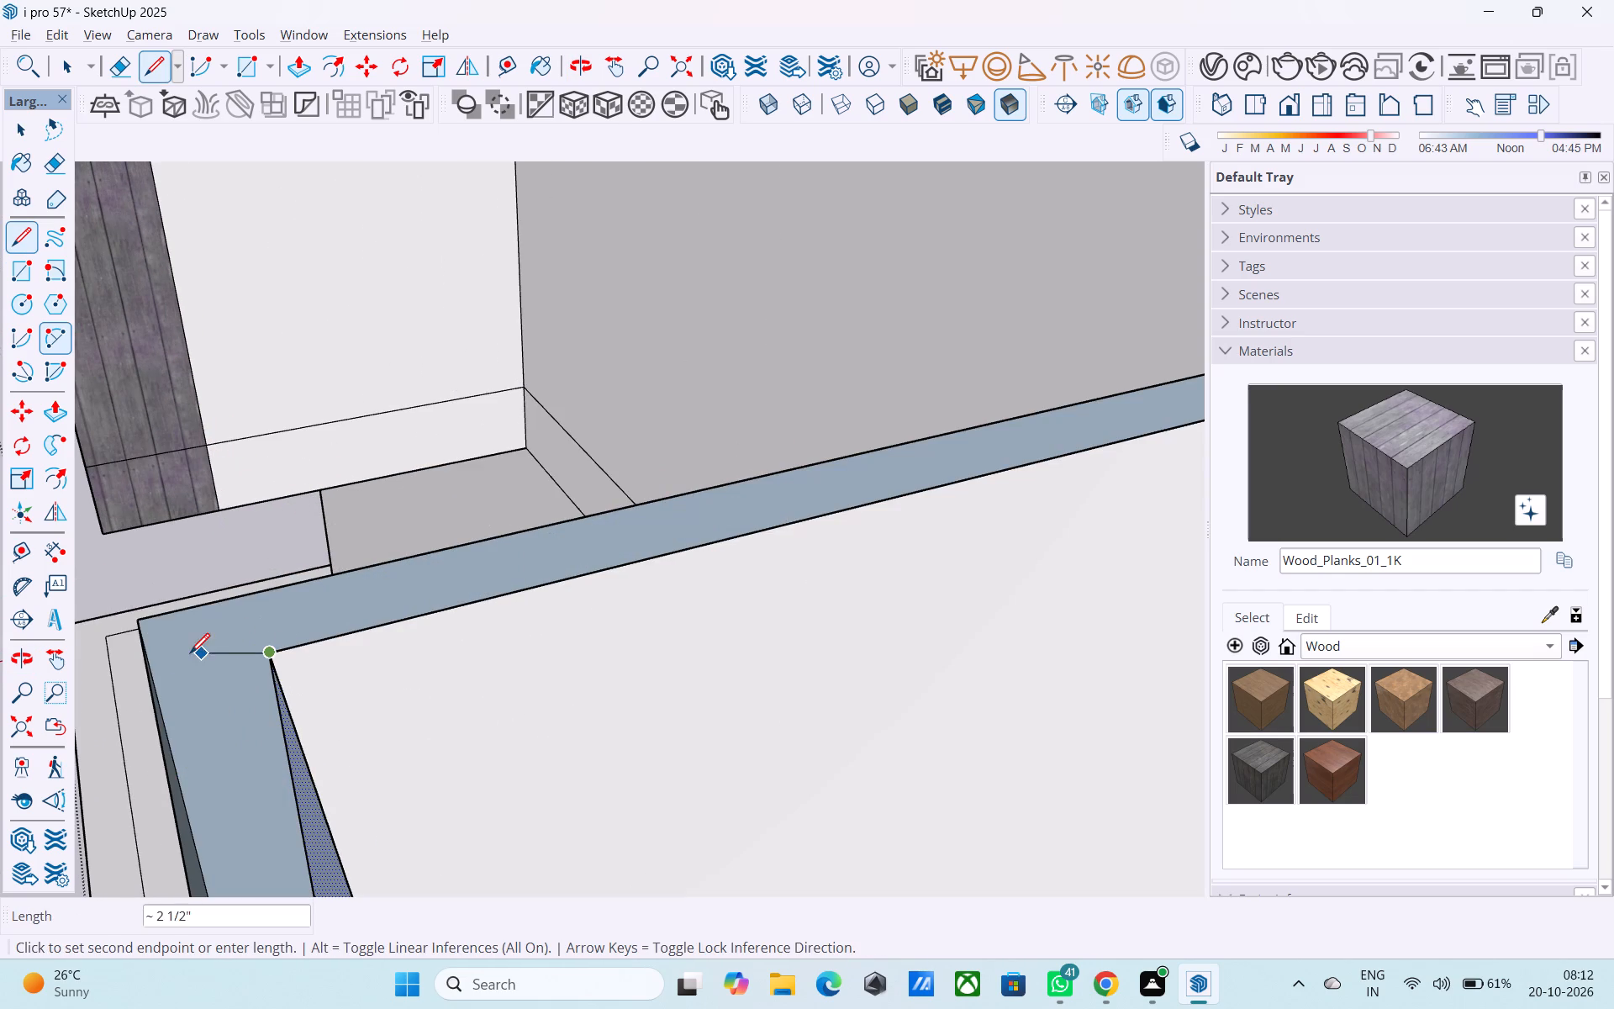
pyautogui.click(151, 685)
# Close the parapet top at the short end nearest the wood-plank volume with lines across its corner and its wall end.
pyautogui.scroll(-5, 218, 557)
pyautogui.moveTo(263, 543); pyautogui.dragTo(614, 499, button='middle')
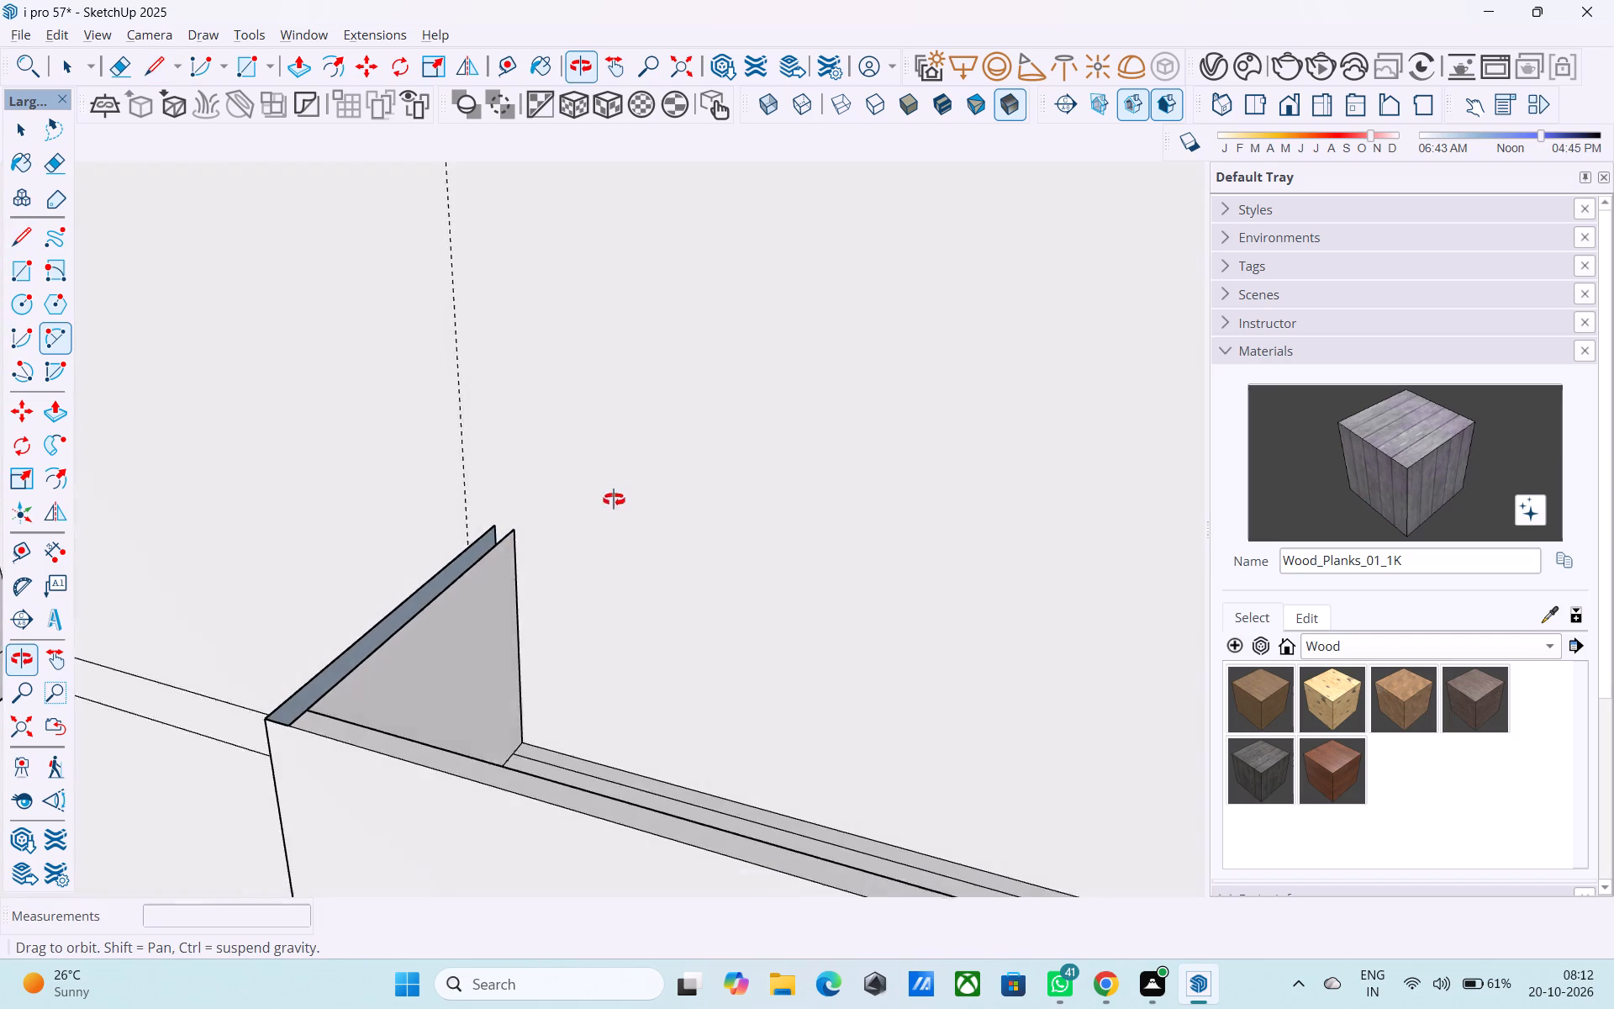
pyautogui.moveTo(614, 499); pyautogui.dragTo(625, 494, button='middle')
pyautogui.scroll(4, 451, 696)
pyautogui.moveTo(326, 700); pyautogui.dragTo(620, 581, button='middle')
pyautogui.scroll(2, 408, 740)
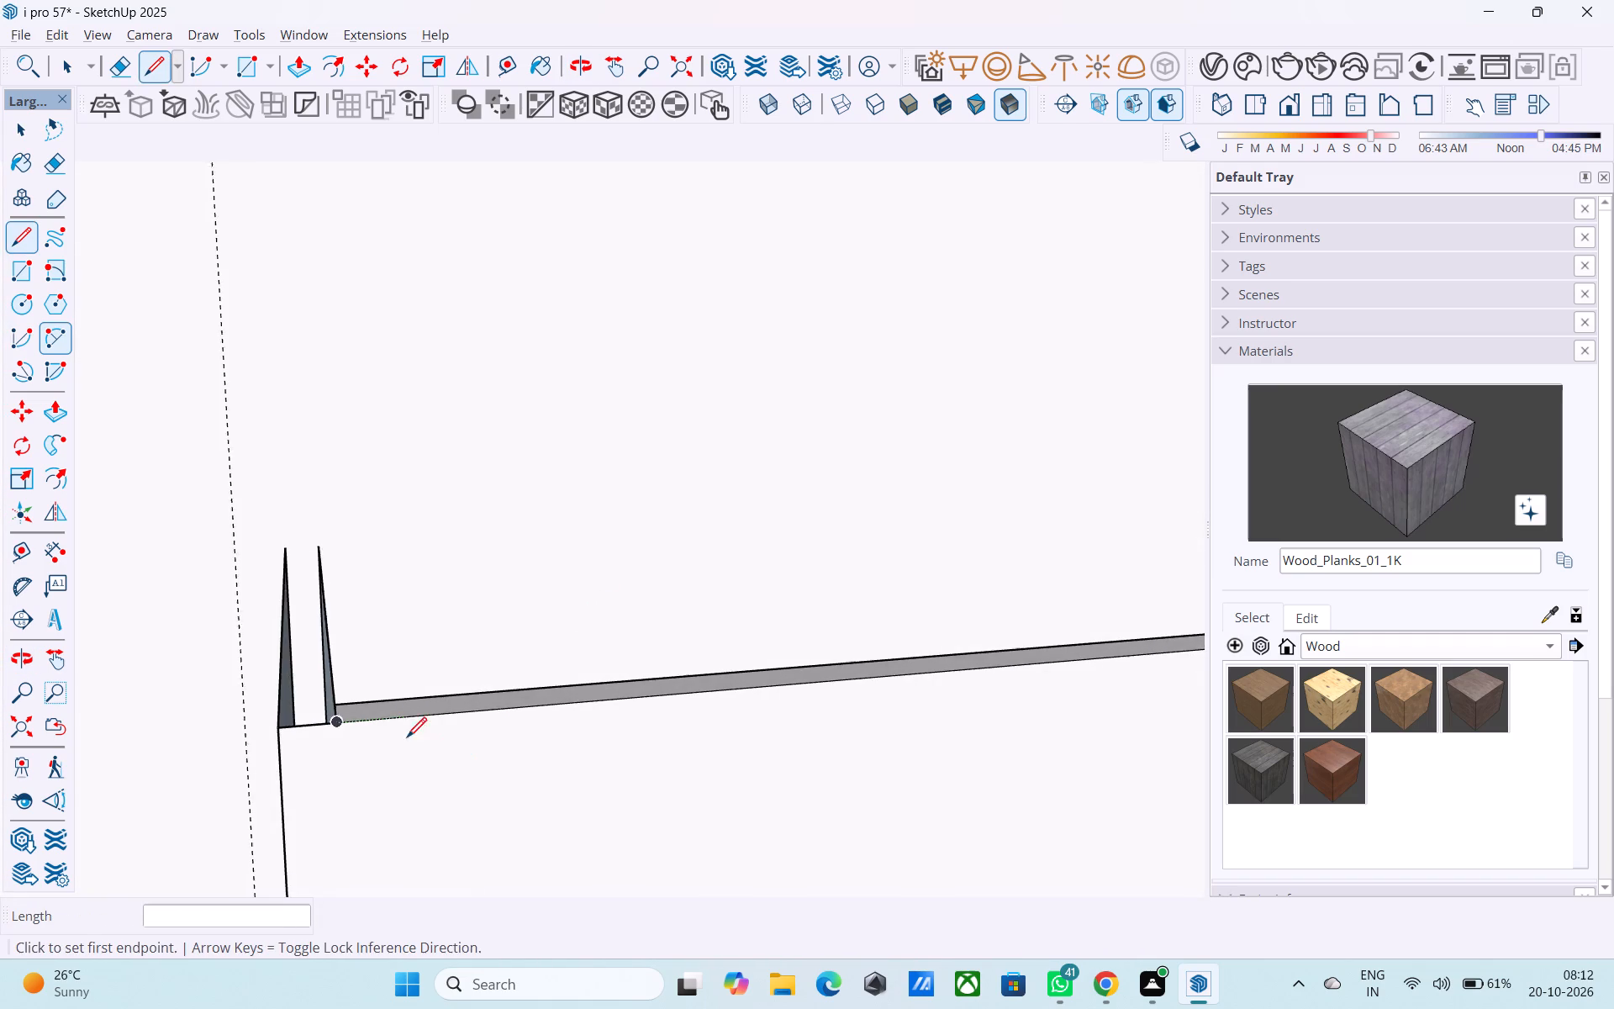
pyautogui.scroll(2, 407, 739)
pyautogui.moveTo(340, 711); pyautogui.dragTo(277, 963, button='middle')
pyautogui.scroll(2, 356, 695)
pyautogui.click(292, 655)
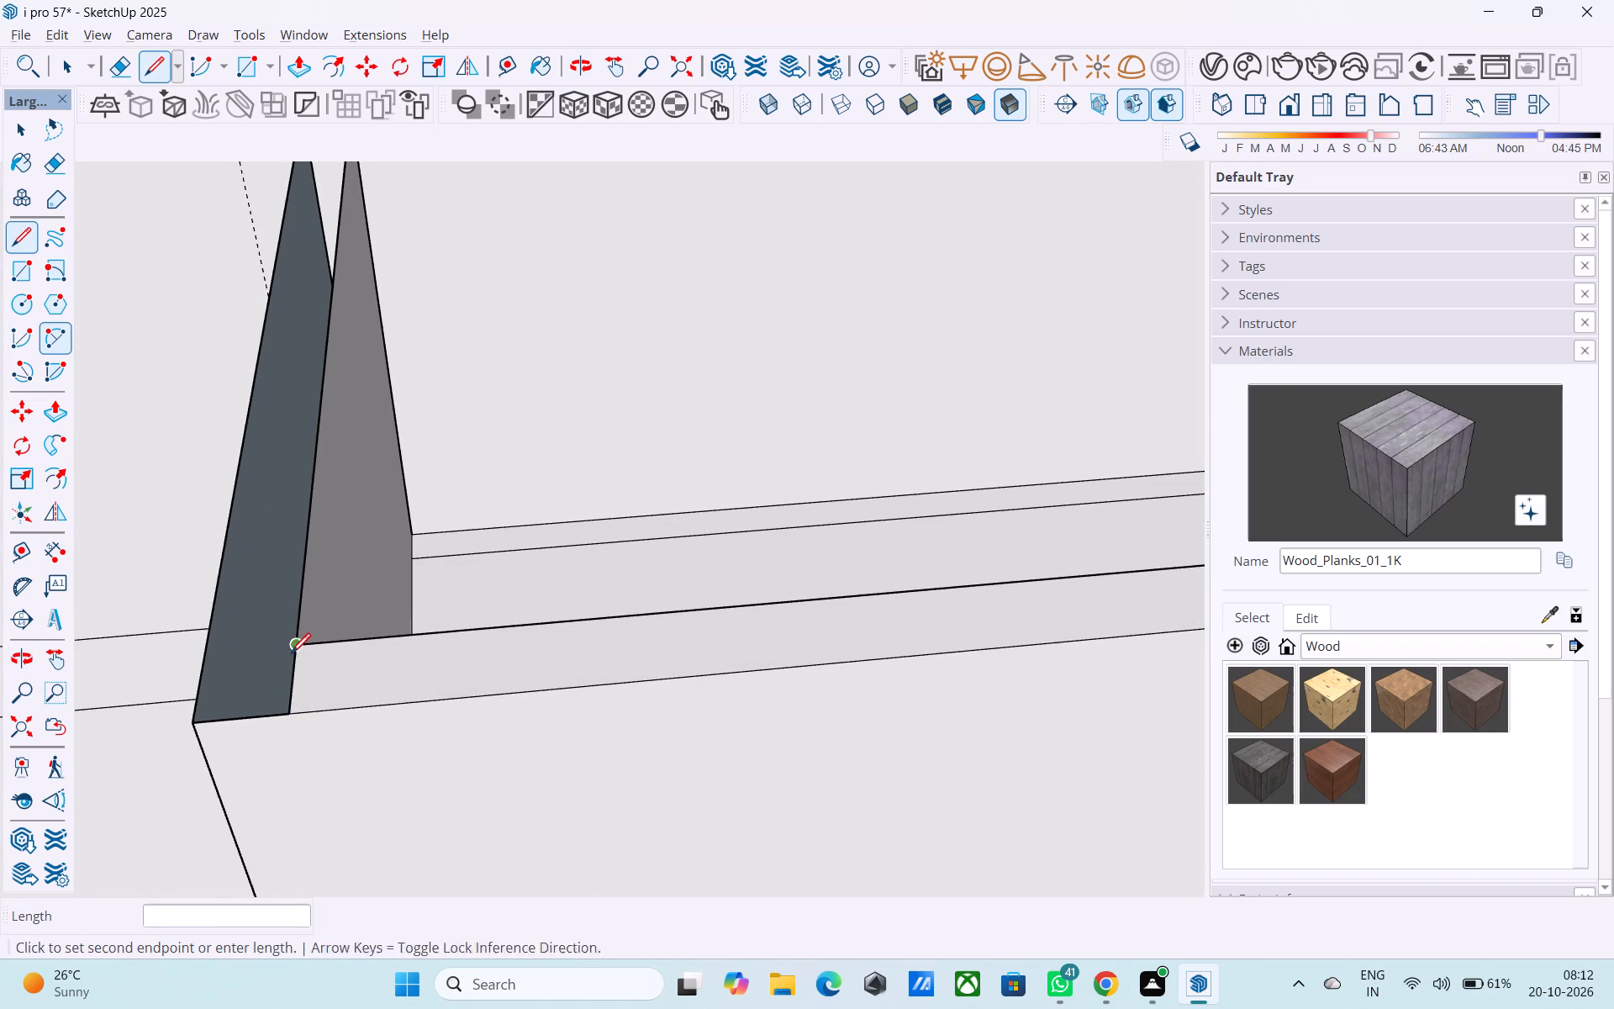
pyautogui.click(203, 651)
pyautogui.scroll(-4, 235, 594)
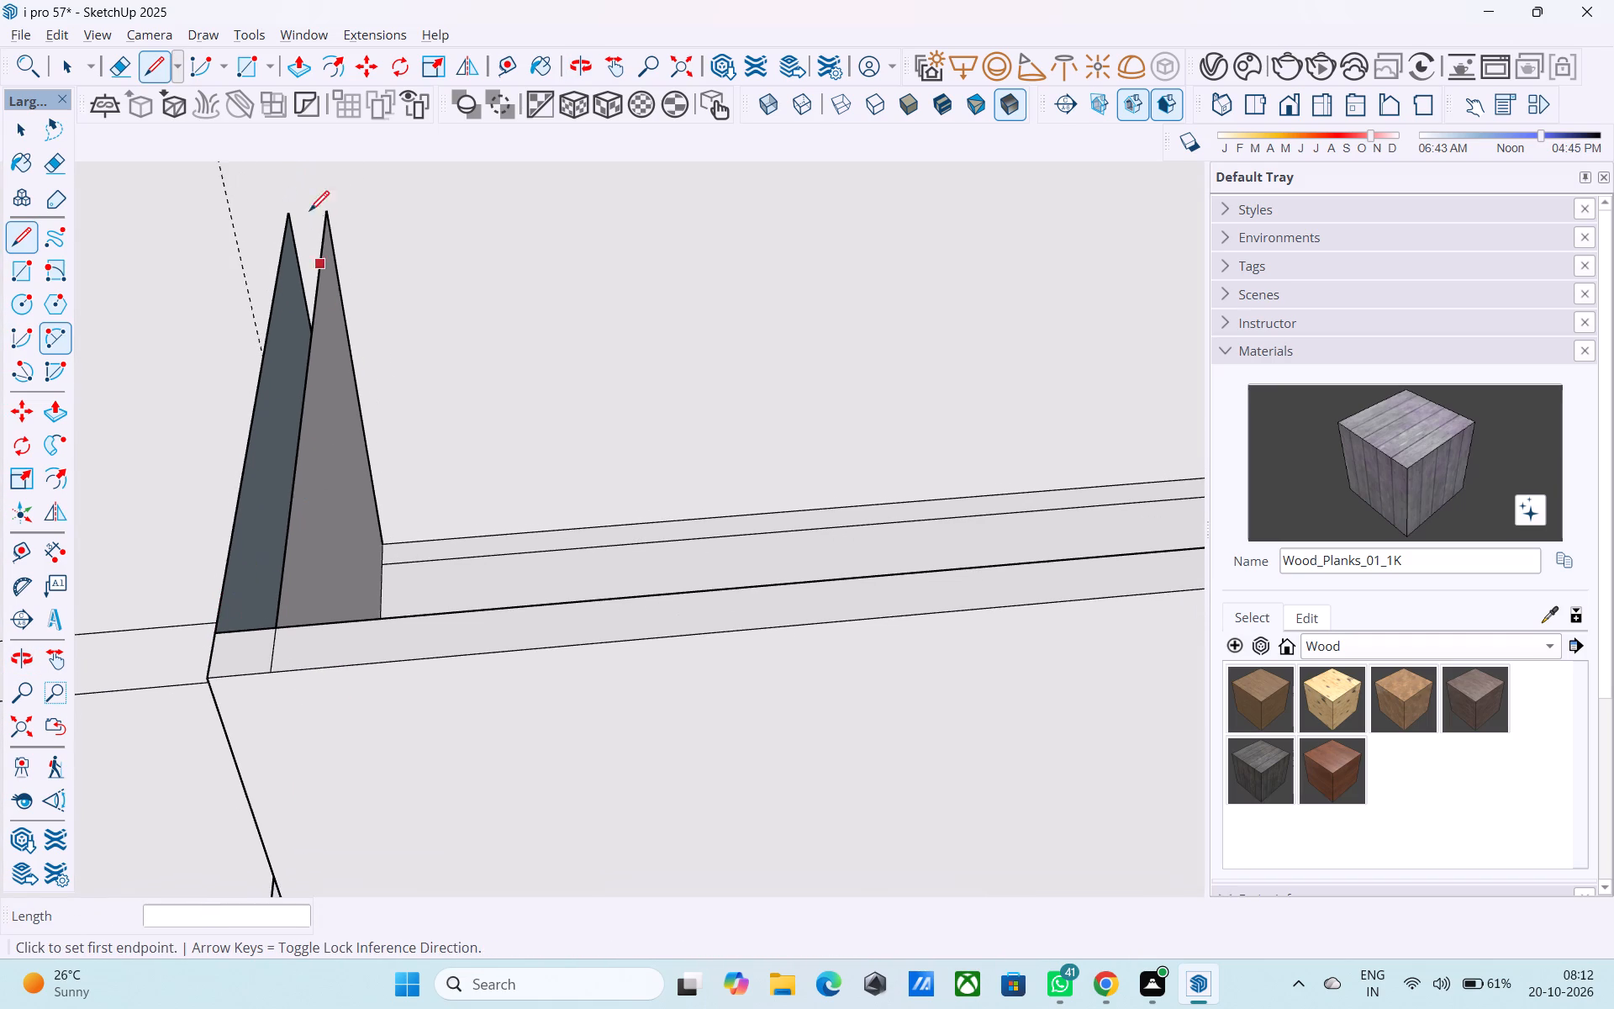
pyautogui.click(324, 205)
pyautogui.click(291, 218)
# Erase the extra corner lines on the parapet top nearest the wood-plank volume.
pyautogui.scroll(-5, 281, 328)
pyautogui.click(124, 79)
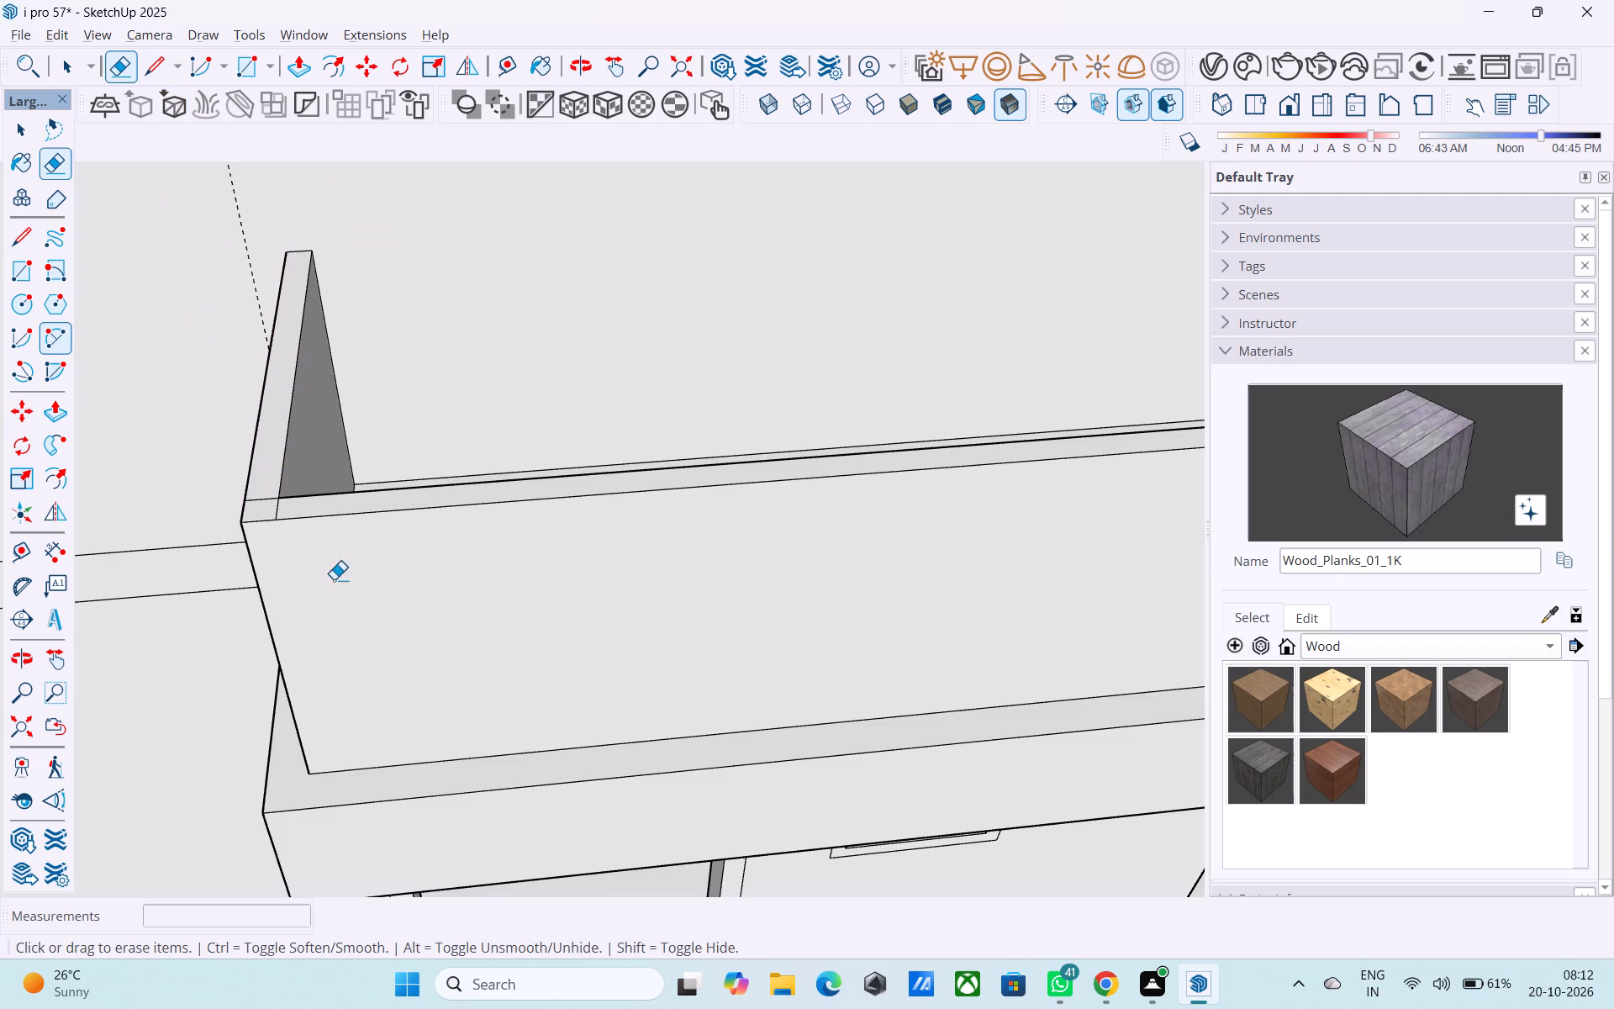
pyautogui.scroll(9, 282, 500)
pyautogui.moveTo(281, 516); pyautogui.dragTo(249, 503)
pyautogui.moveTo(245, 499); pyautogui.dragTo(230, 468)
pyautogui.scroll(-2, 238, 474)
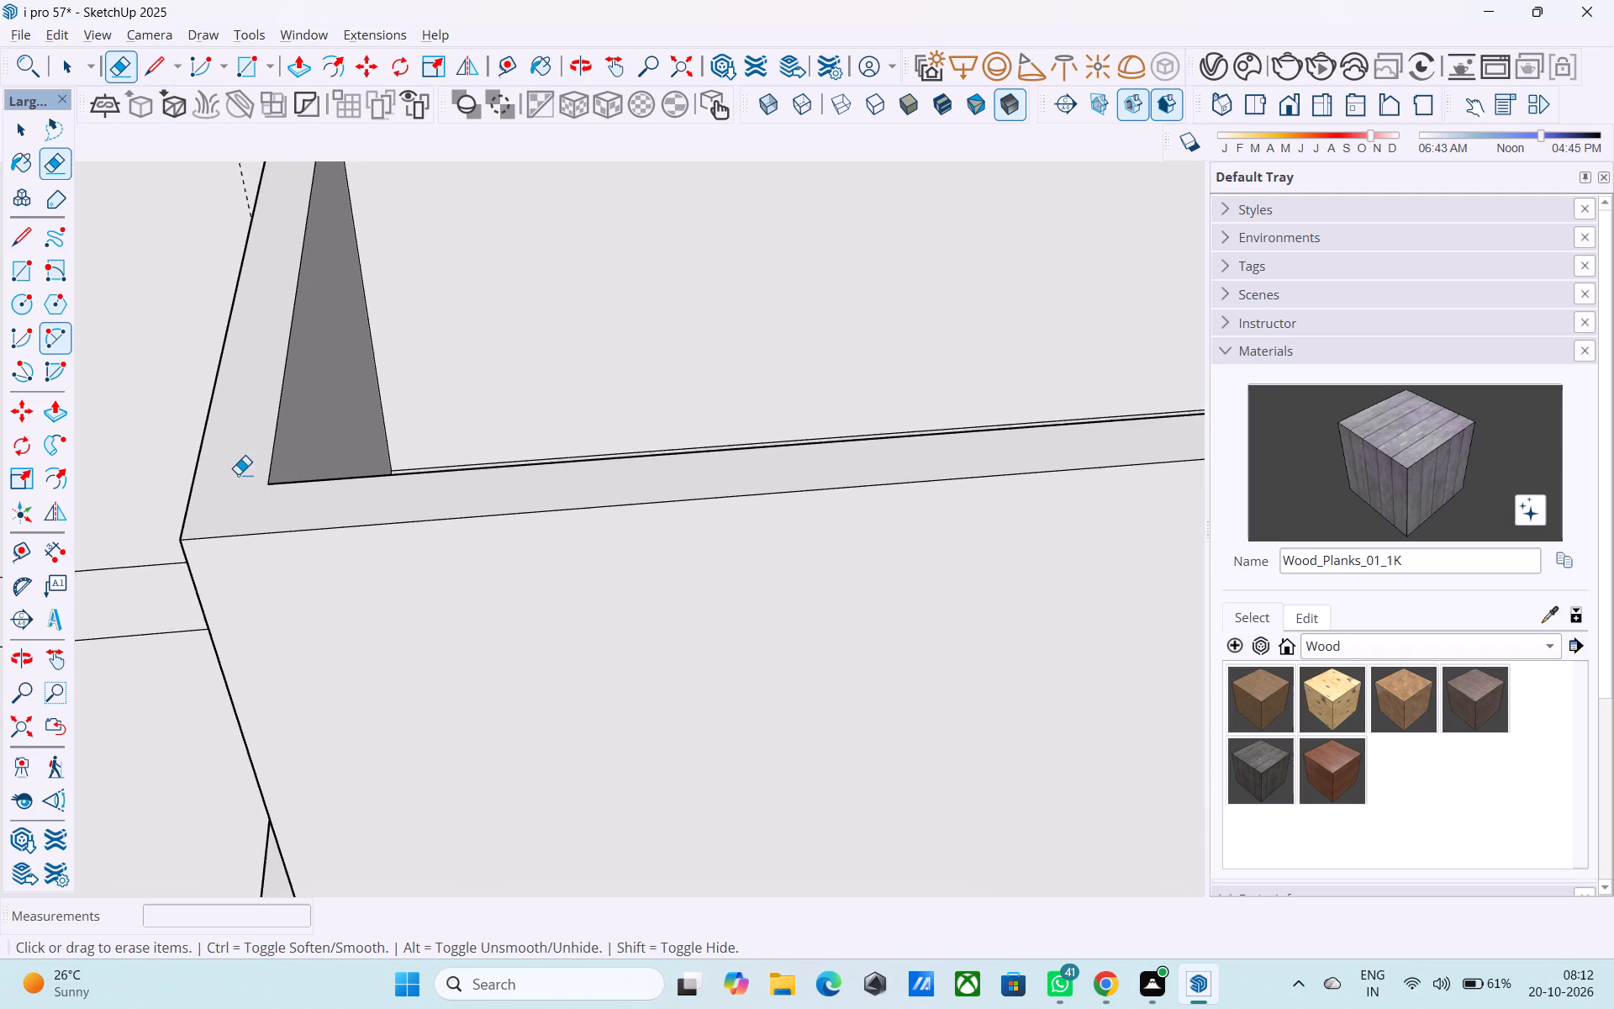
# Close the parapet top at the opposite short end with a line joining the inner and outer panels at the wall.
pyautogui.scroll(-17, 238, 474)
pyautogui.moveTo(639, 524); pyautogui.dragTo(583, 494, button='middle')
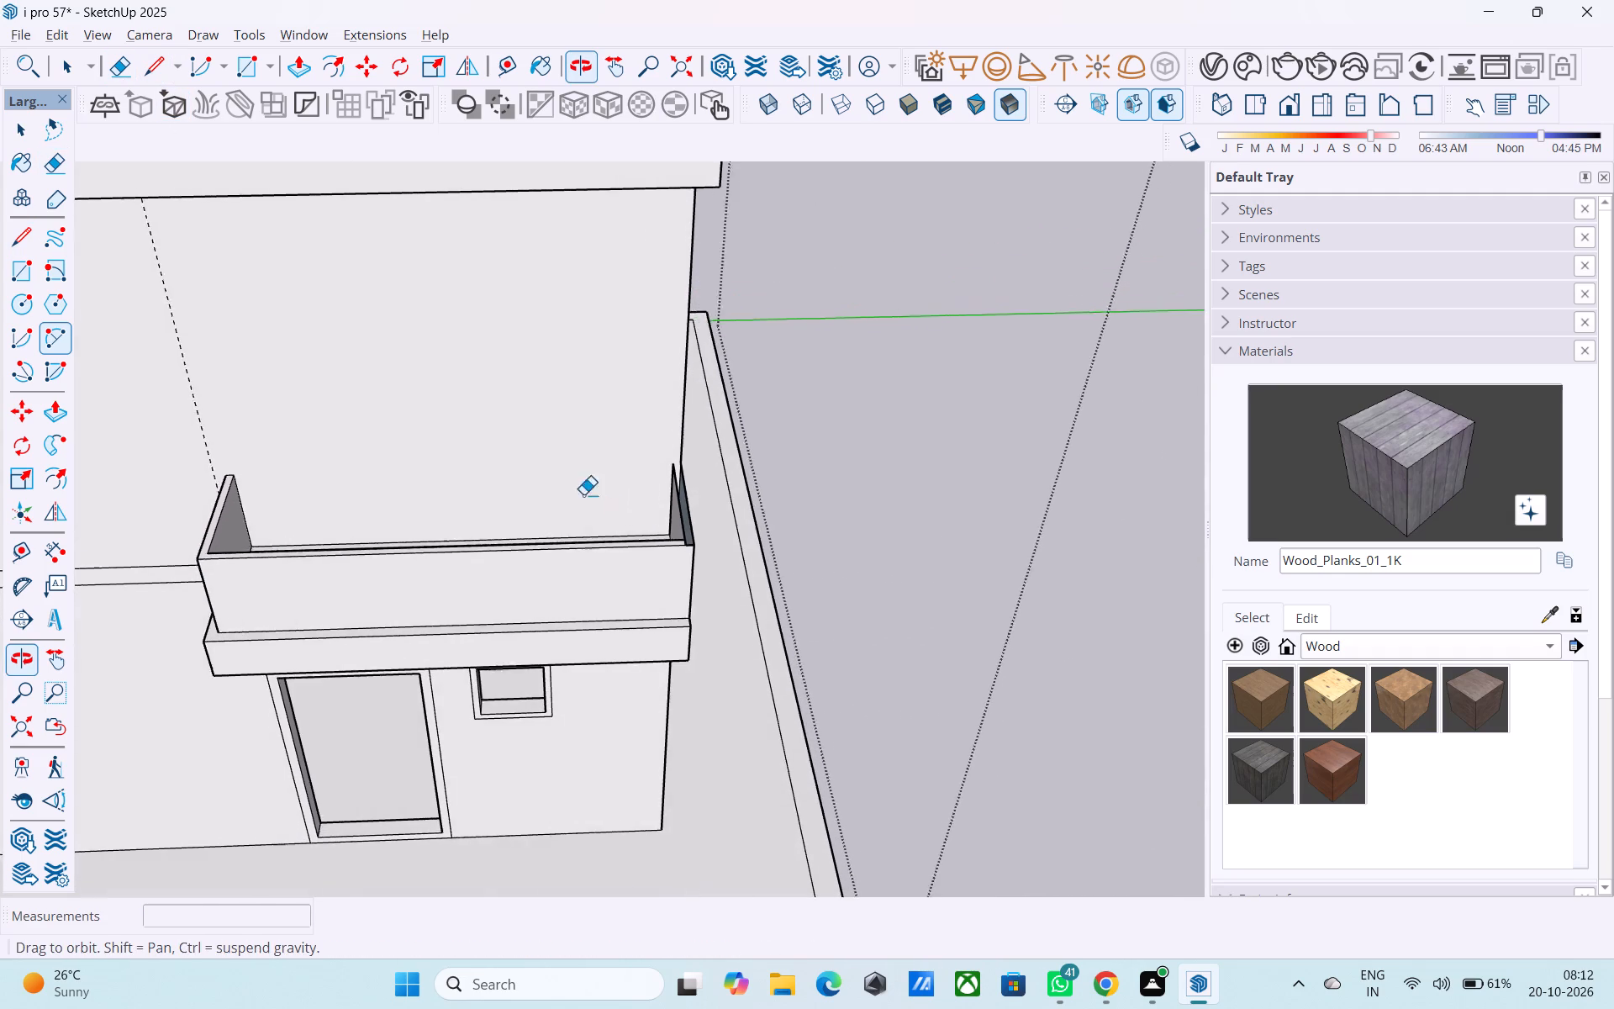
pyautogui.moveTo(583, 494); pyautogui.dragTo(591, 501, button='middle')
pyautogui.click(164, 60)
pyautogui.moveTo(686, 338); pyautogui.dragTo(508, 294, button='middle')
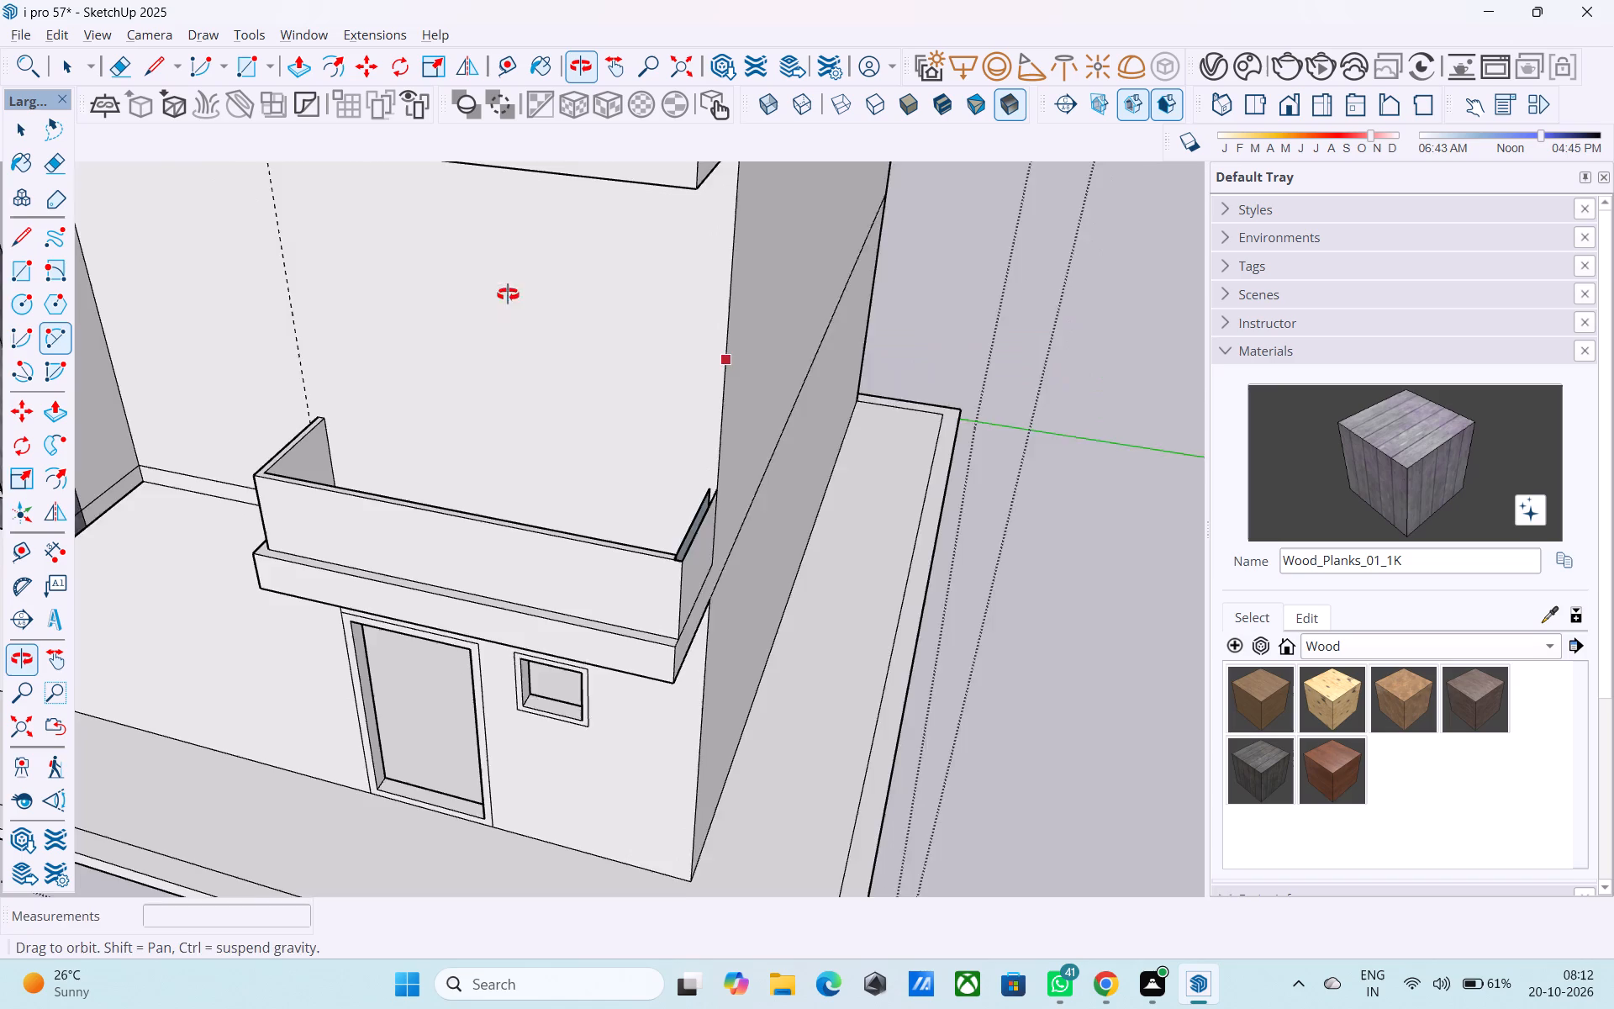
pyautogui.moveTo(508, 294); pyautogui.dragTo(507, 294, button='middle')
pyautogui.scroll(-4, 470, 303)
pyautogui.scroll(6, 688, 483)
pyautogui.moveTo(584, 381); pyautogui.dragTo(637, 377, button='middle')
pyautogui.scroll(10, 637, 377)
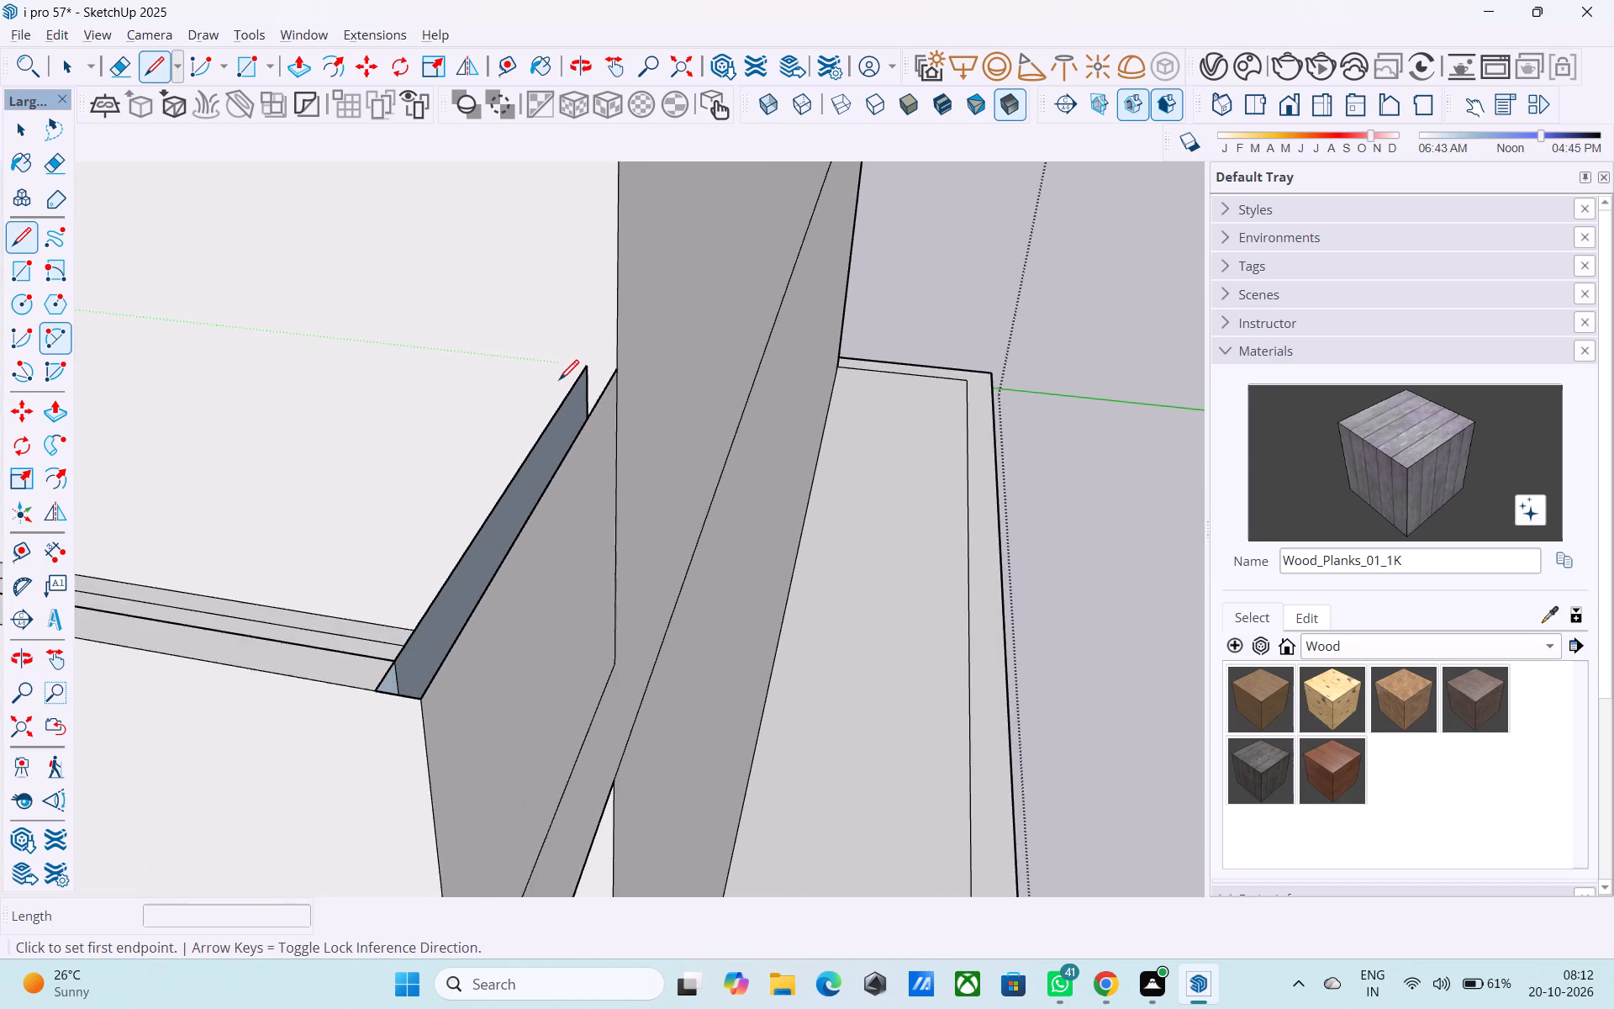
pyautogui.scroll(2, 559, 382)
pyautogui.click(593, 363)
pyautogui.click(630, 368)
# Erase the extra line across the parapet top at the corner farthest from the wood-plank volume.
pyautogui.scroll(-4, 637, 341)
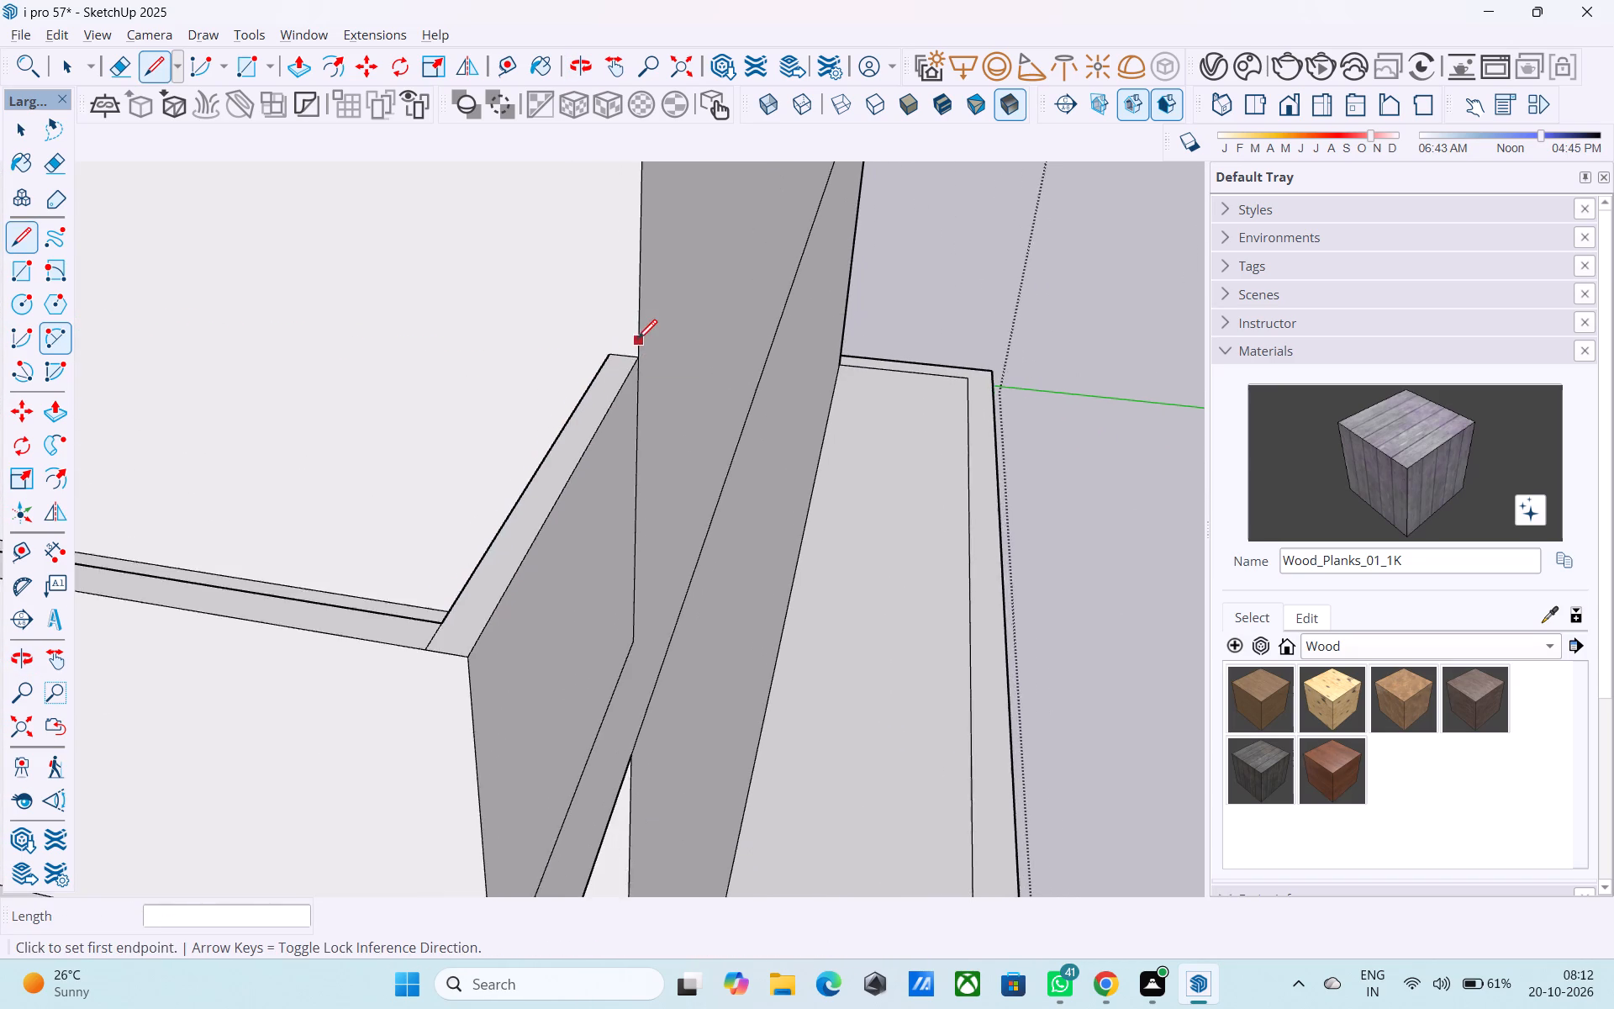
pyautogui.scroll(-4, 637, 341)
pyautogui.click(124, 57)
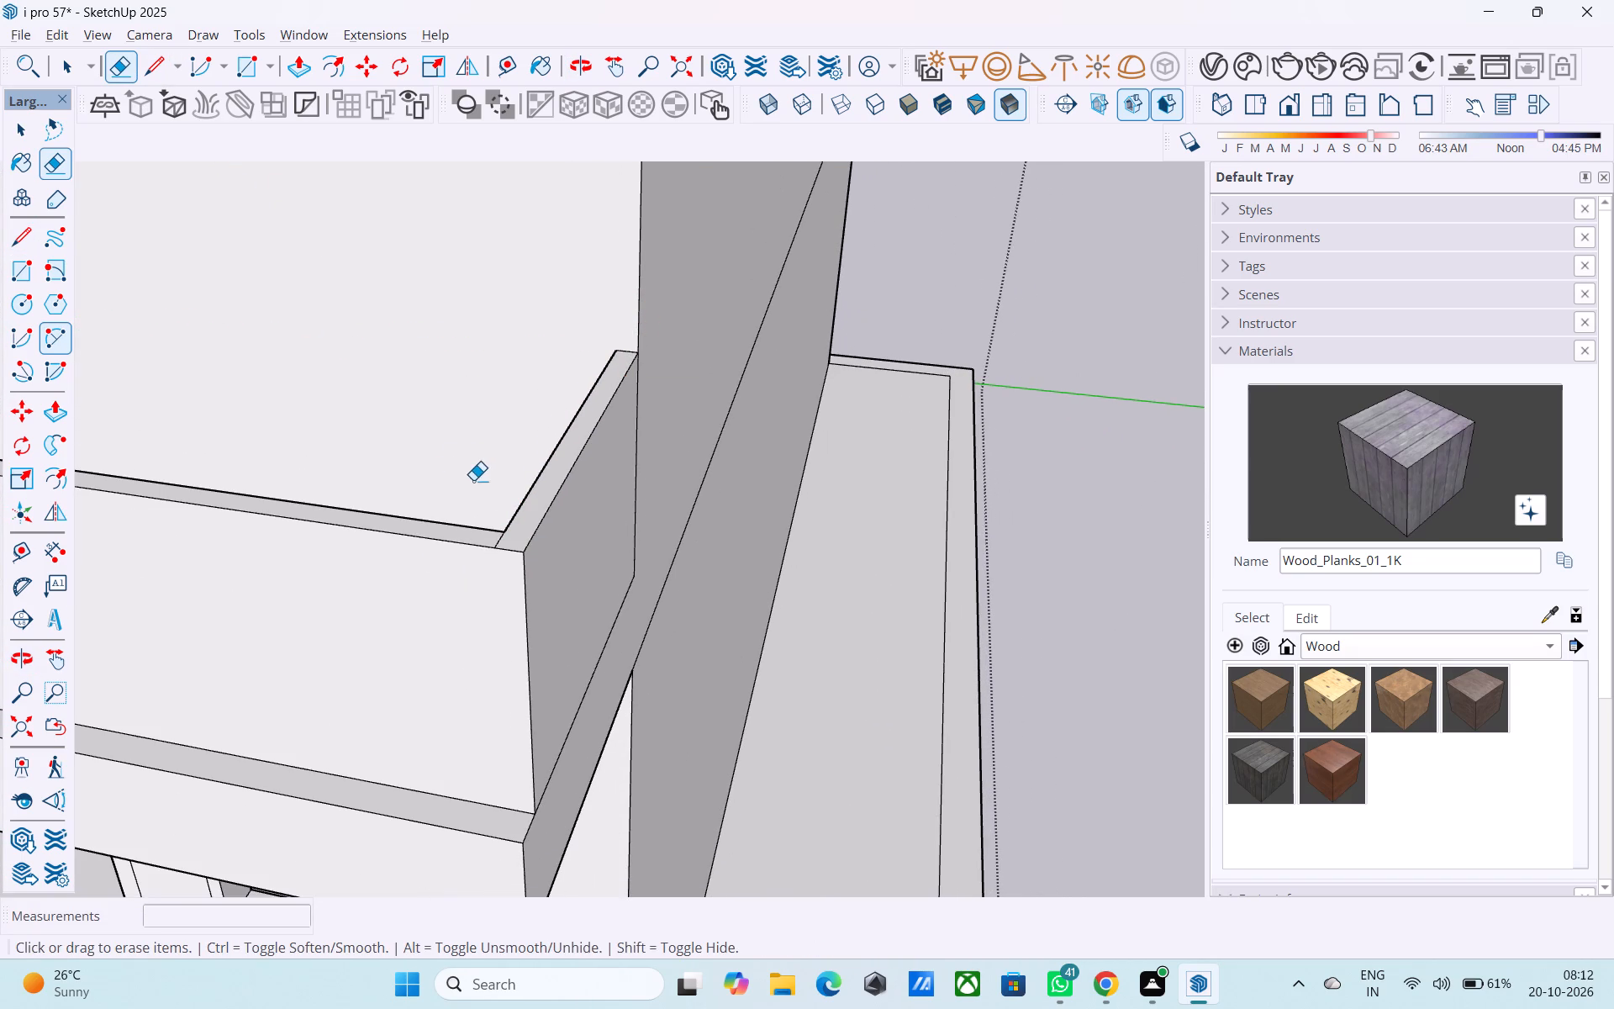
pyautogui.scroll(8, 477, 481)
pyautogui.moveTo(519, 610); pyautogui.dragTo(509, 610)
pyautogui.scroll(-4, 569, 586)
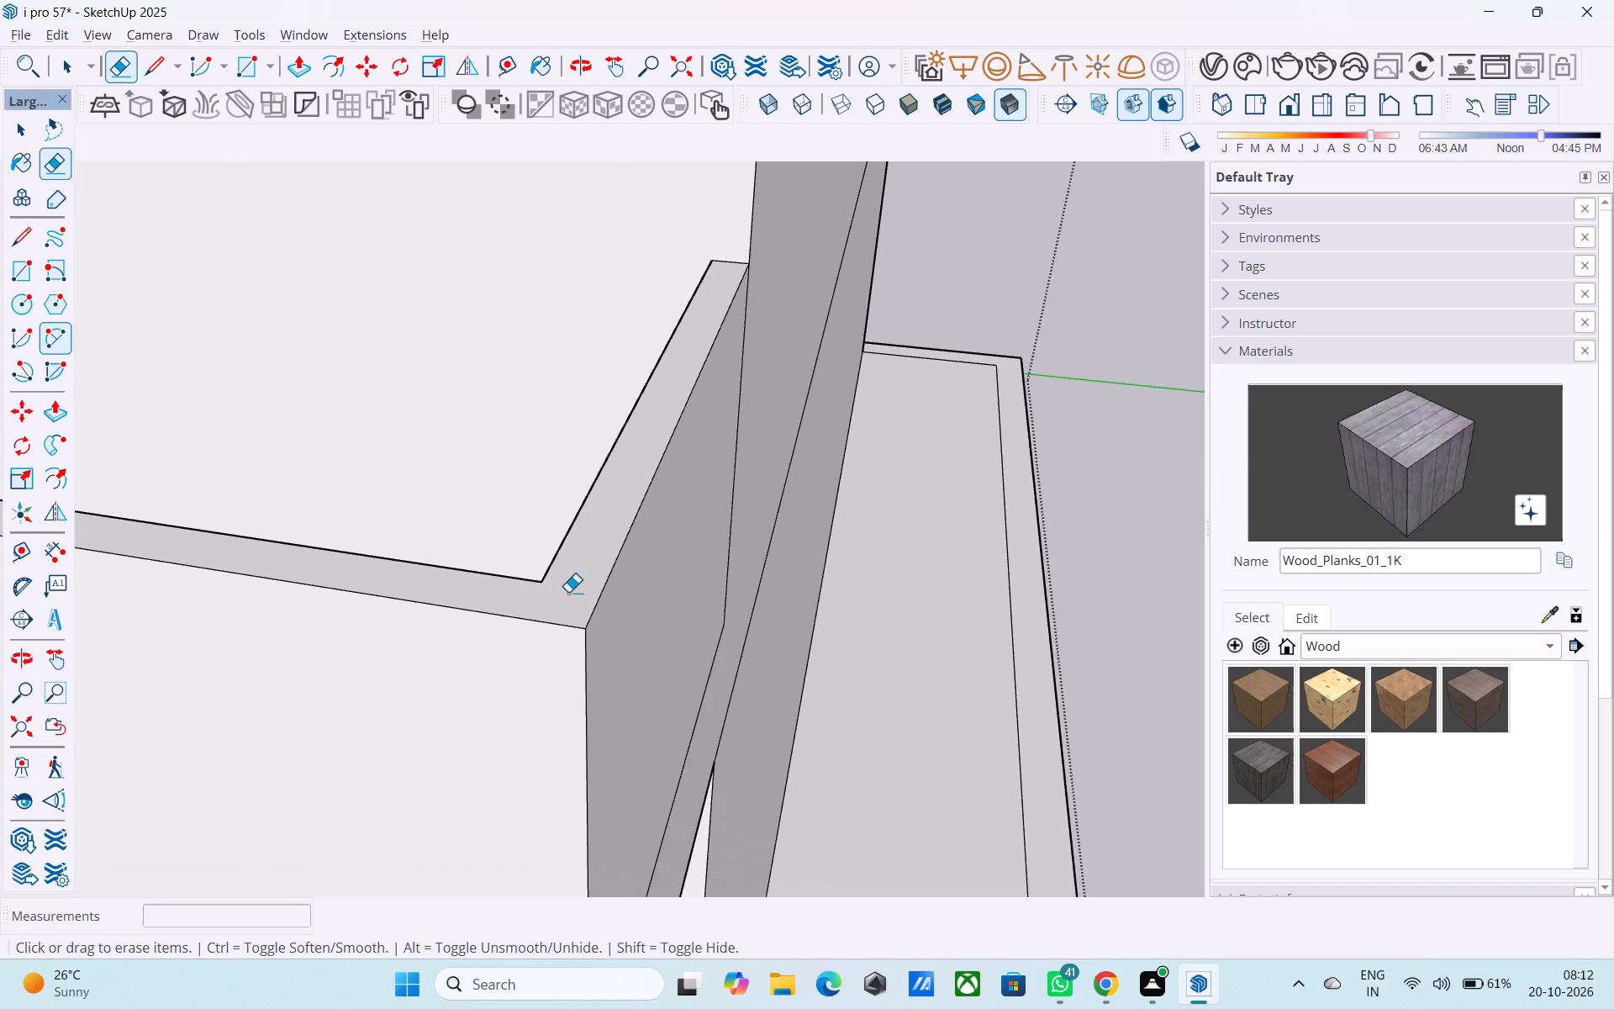
# Copy the inner face of the short parapet end farthest from the wood-plank volume, above the door, 3" inward.
pyautogui.scroll(-6, 568, 592)
pyautogui.scroll(1, 567, 608)
pyautogui.scroll(-1, 567, 608)
pyautogui.moveTo(569, 594); pyautogui.dragTo(578, 547, button='middle')
pyautogui.scroll(-6, 604, 506)
pyautogui.moveTo(614, 517); pyautogui.dragTo(644, 514, button='middle')
pyautogui.scroll(-9, 651, 499)
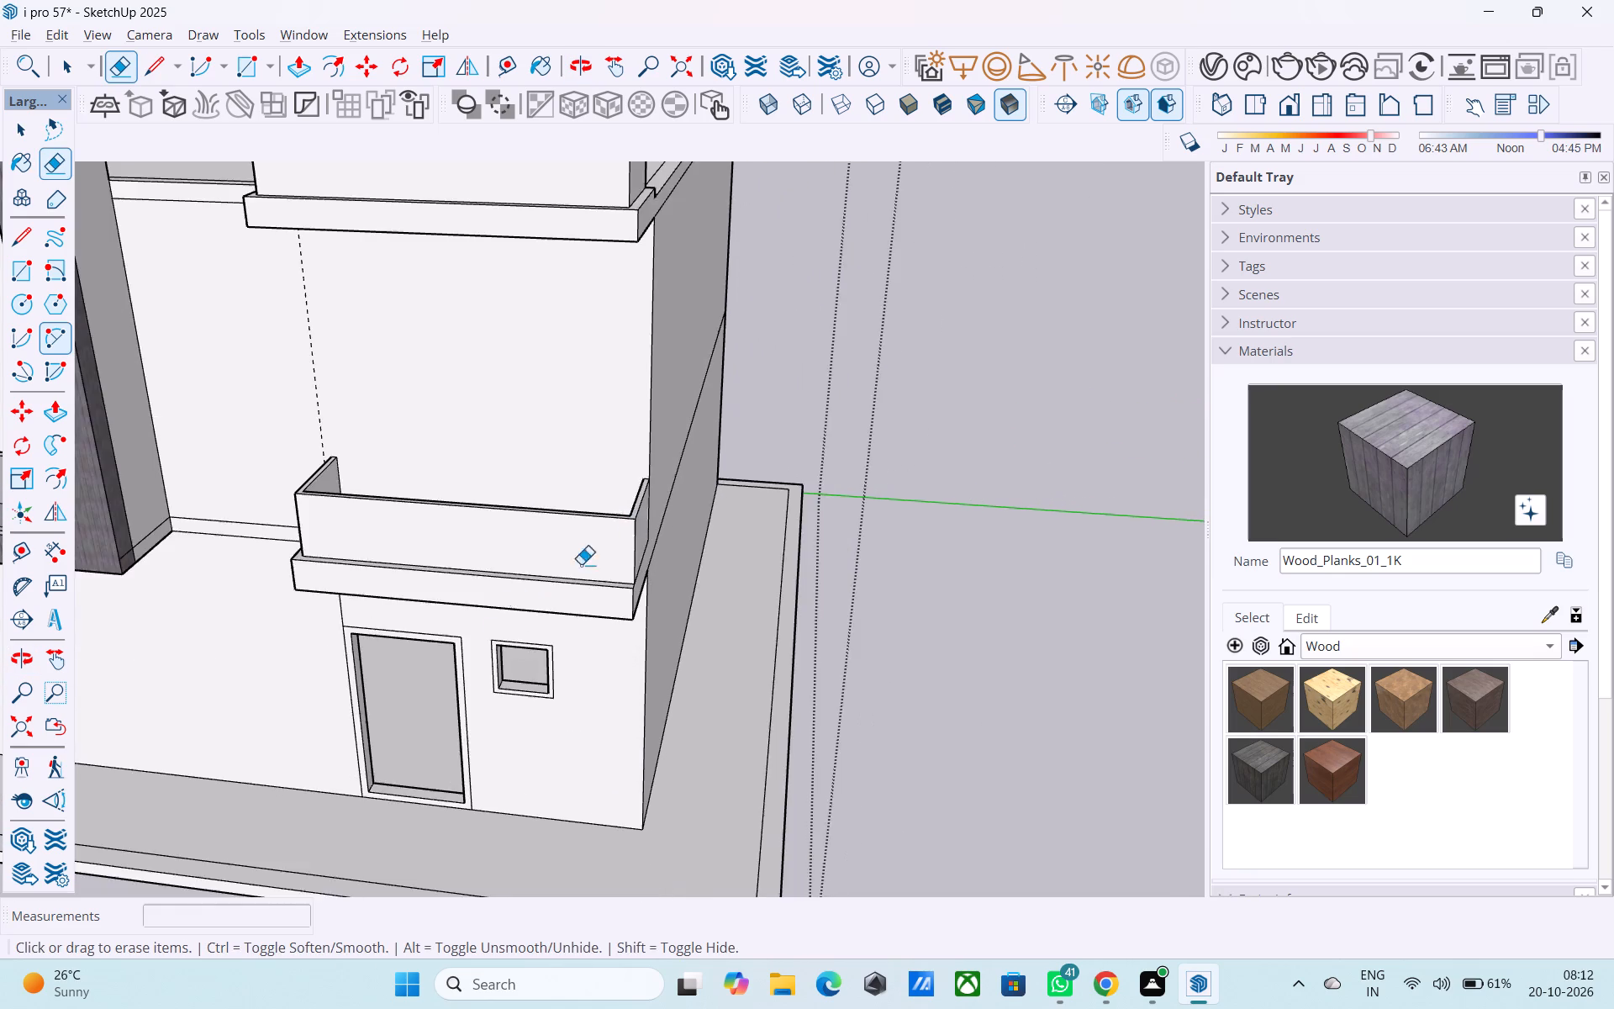
pyautogui.scroll(-5, 581, 564)
pyautogui.scroll(4, 612, 382)
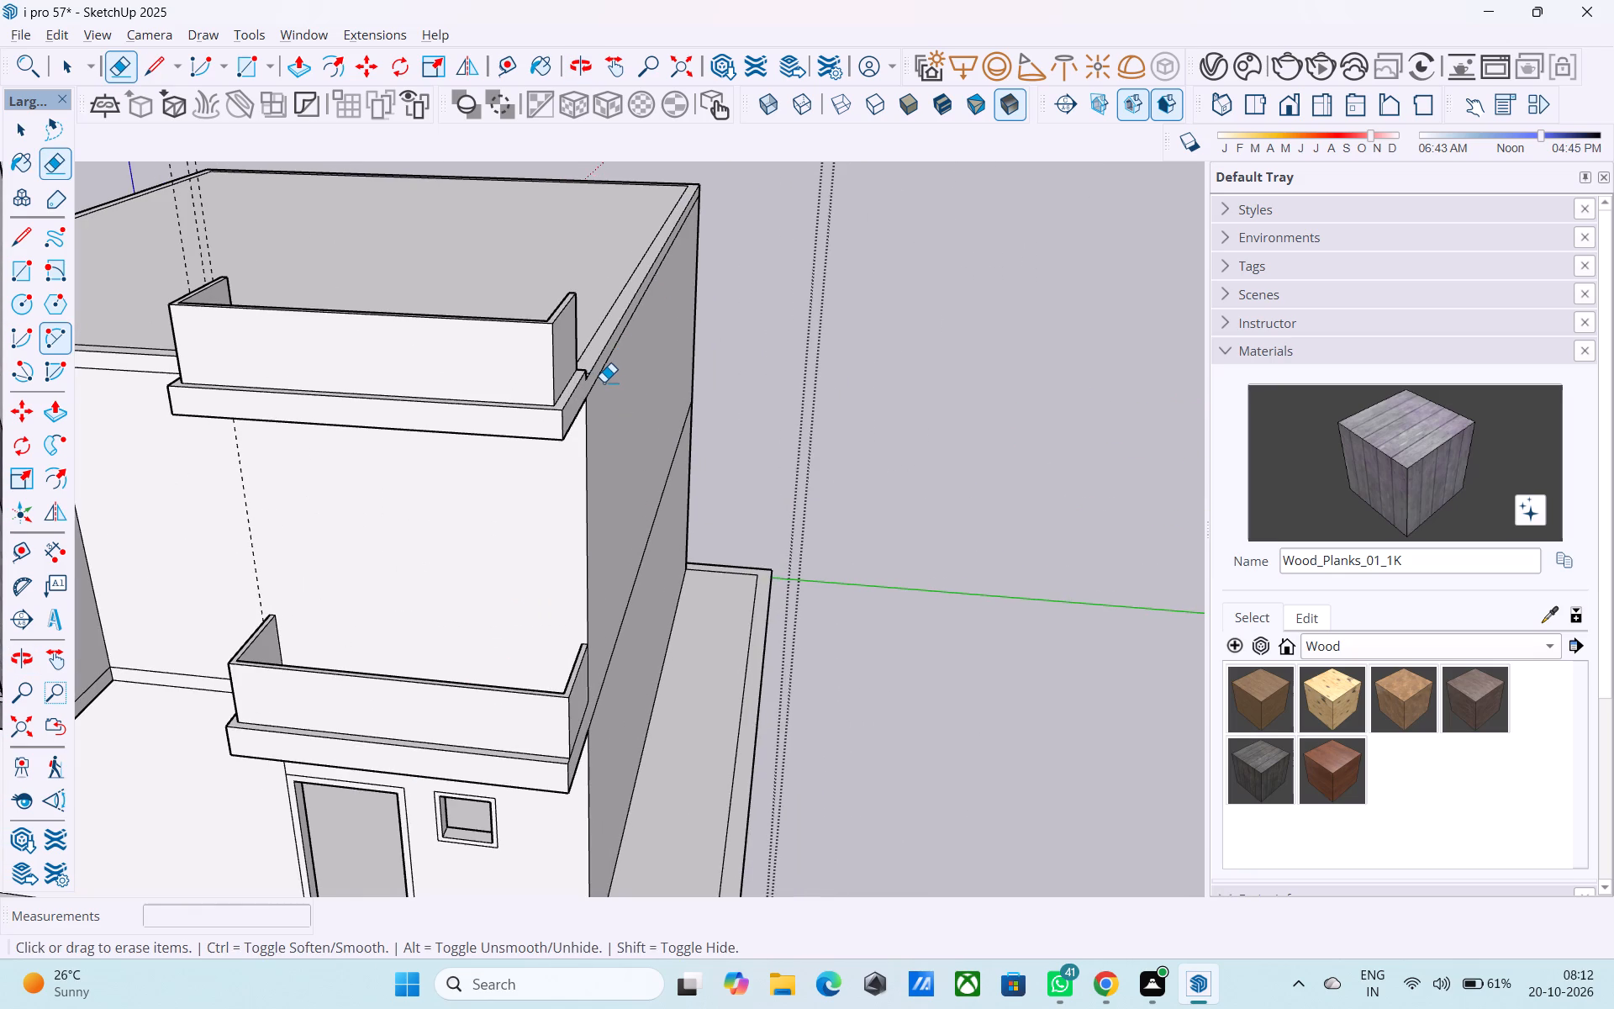
pyautogui.moveTo(595, 393); pyautogui.dragTo(561, 520, button='middle')
pyautogui.scroll(2, 547, 586)
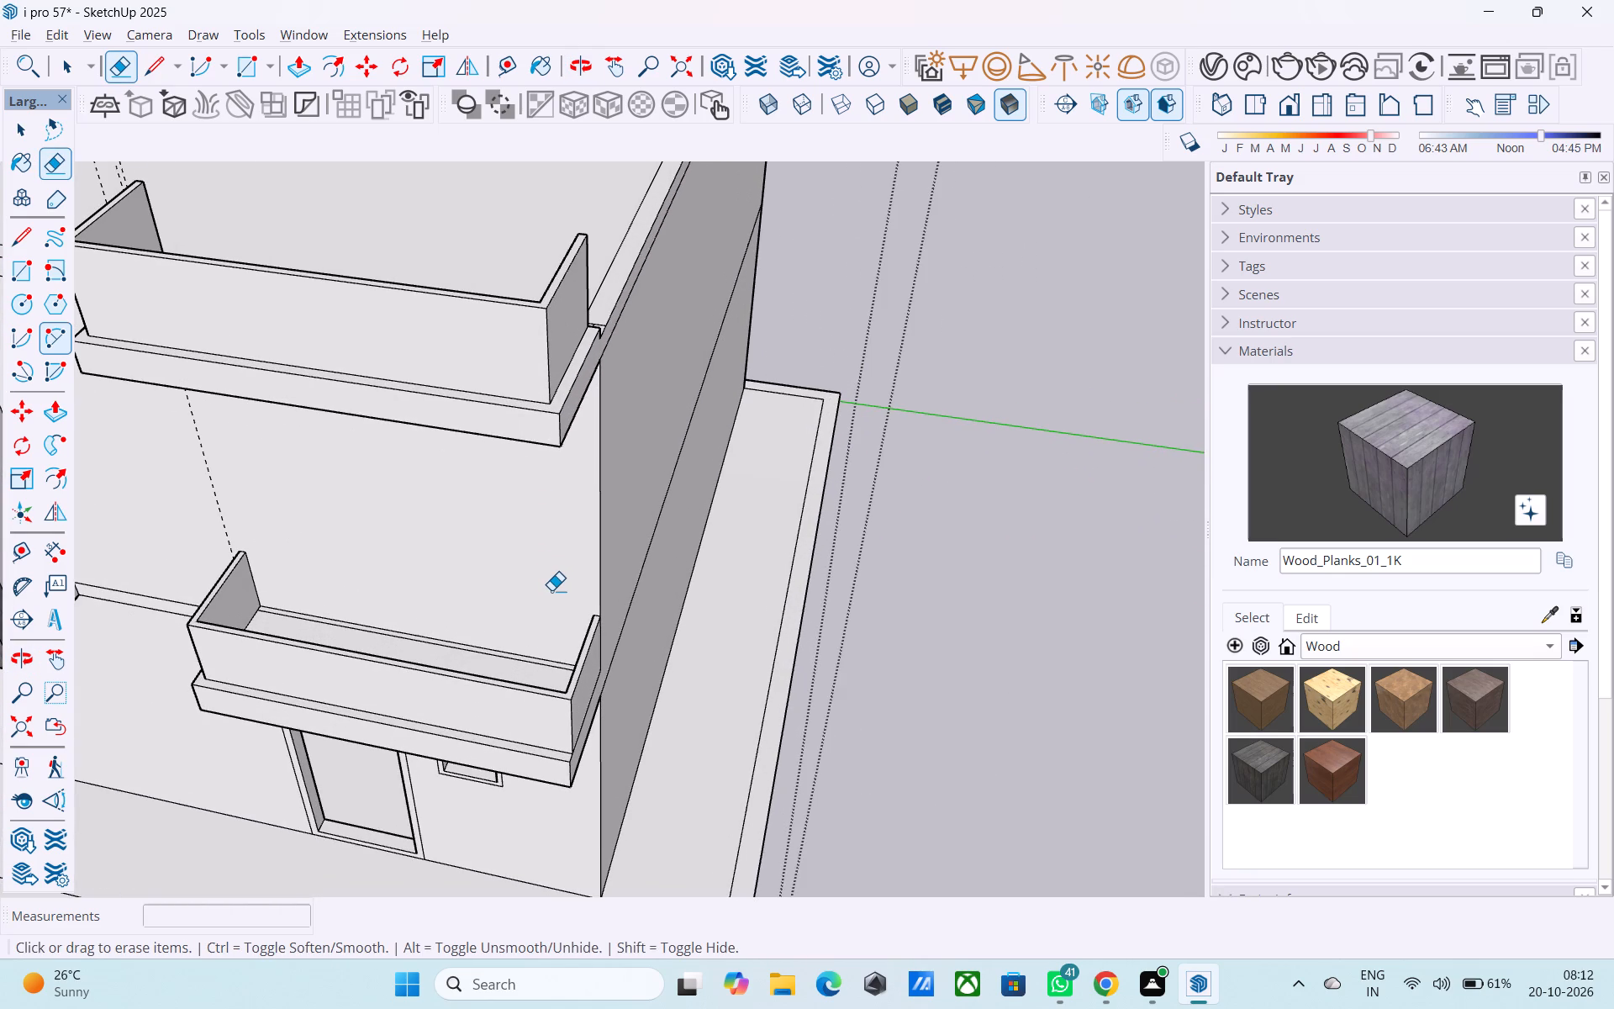
pyautogui.middleClick(578, 610)
pyautogui.press('space')
pyautogui.moveTo(569, 644); pyautogui.dragTo(698, 683, button='middle')
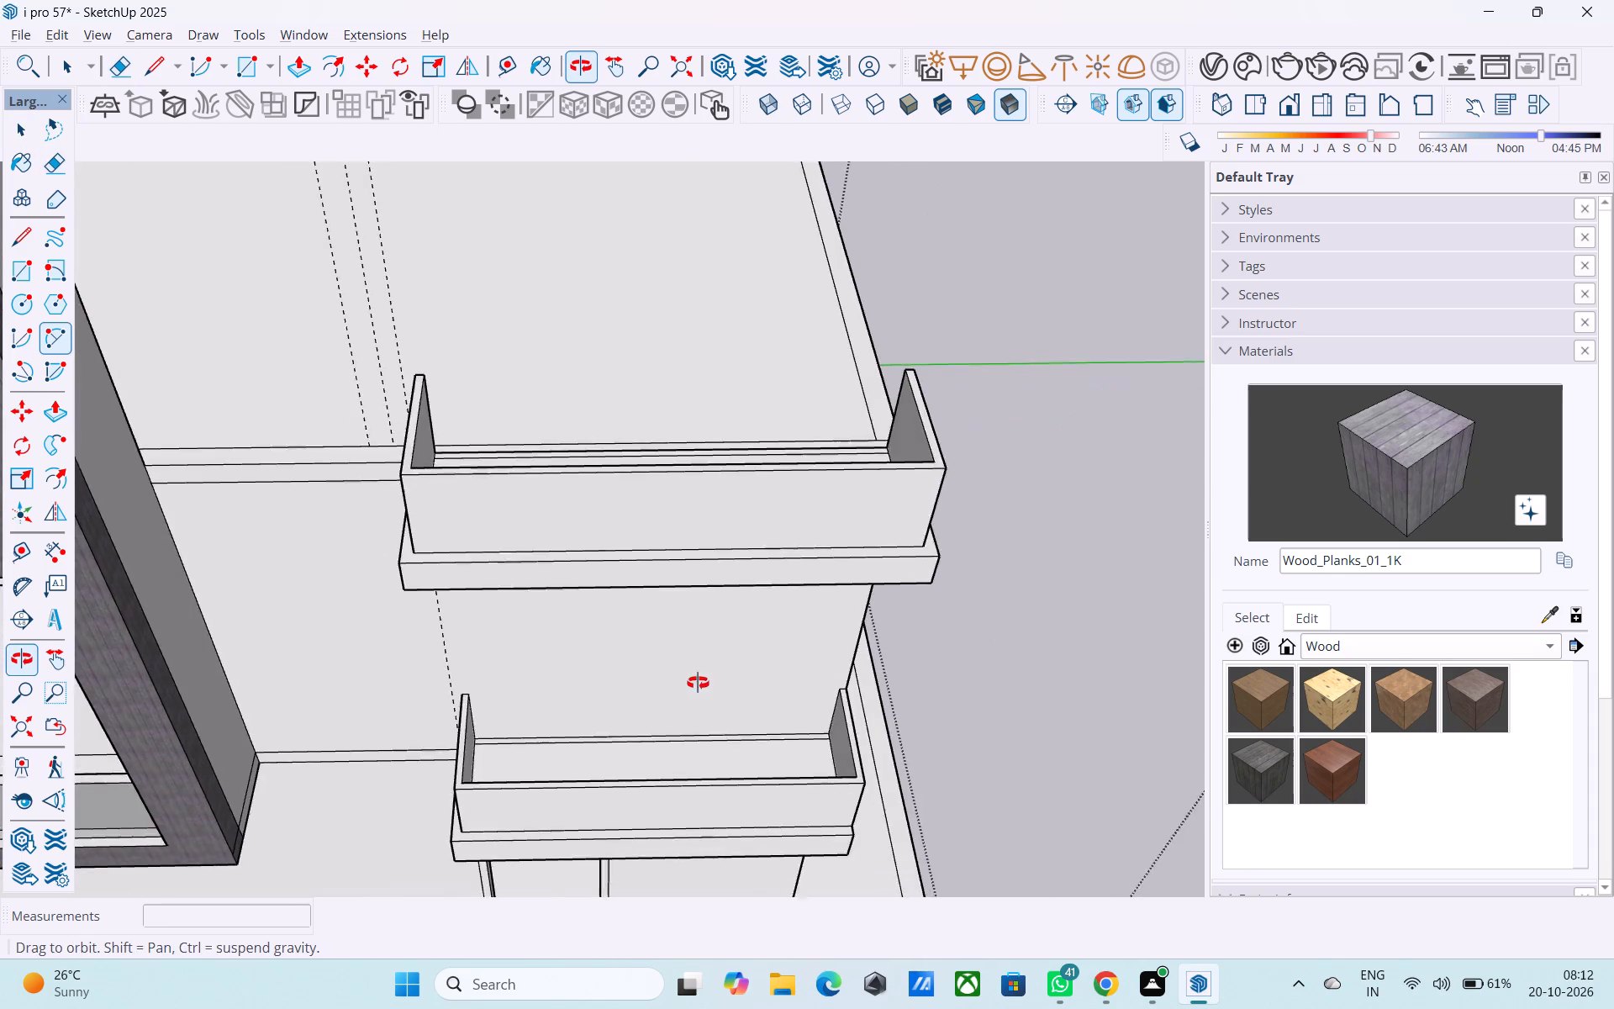
pyautogui.moveTo(698, 683); pyautogui.dragTo(691, 676, button='middle')
pyautogui.scroll(-5, 593, 574)
pyautogui.scroll(13, 894, 701)
pyautogui.moveTo(699, 647); pyautogui.dragTo(715, 639, button='middle')
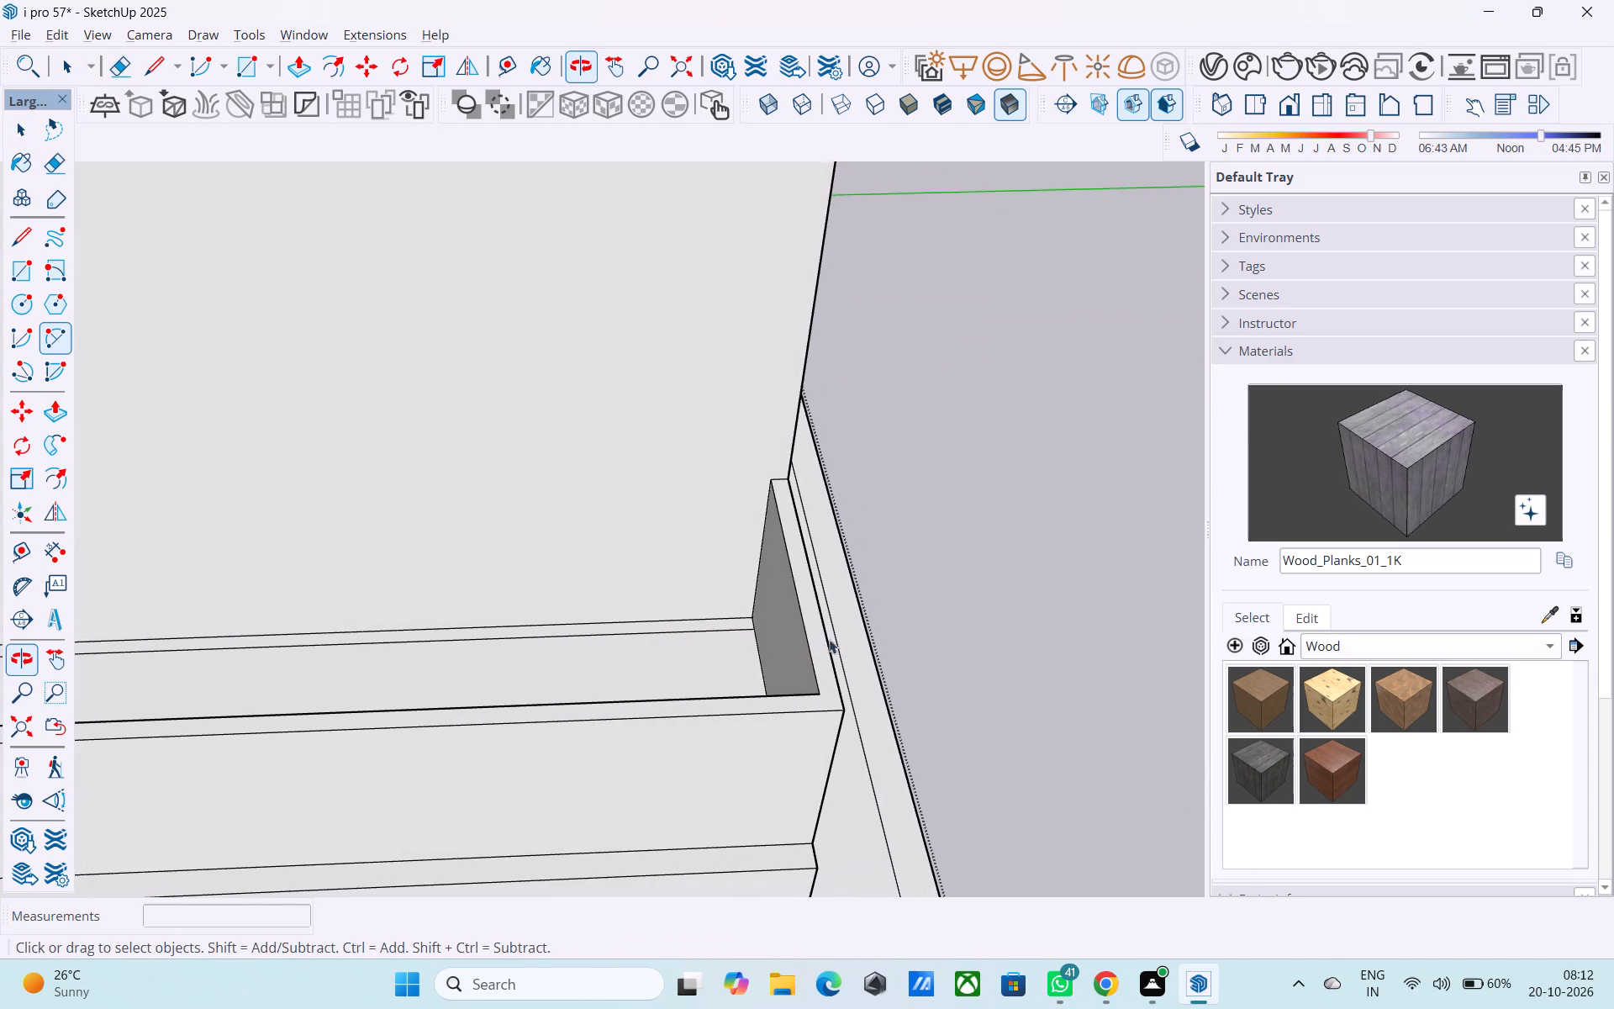
pyautogui.click(754, 615)
pyautogui.click(767, 621)
pyautogui.press('m')
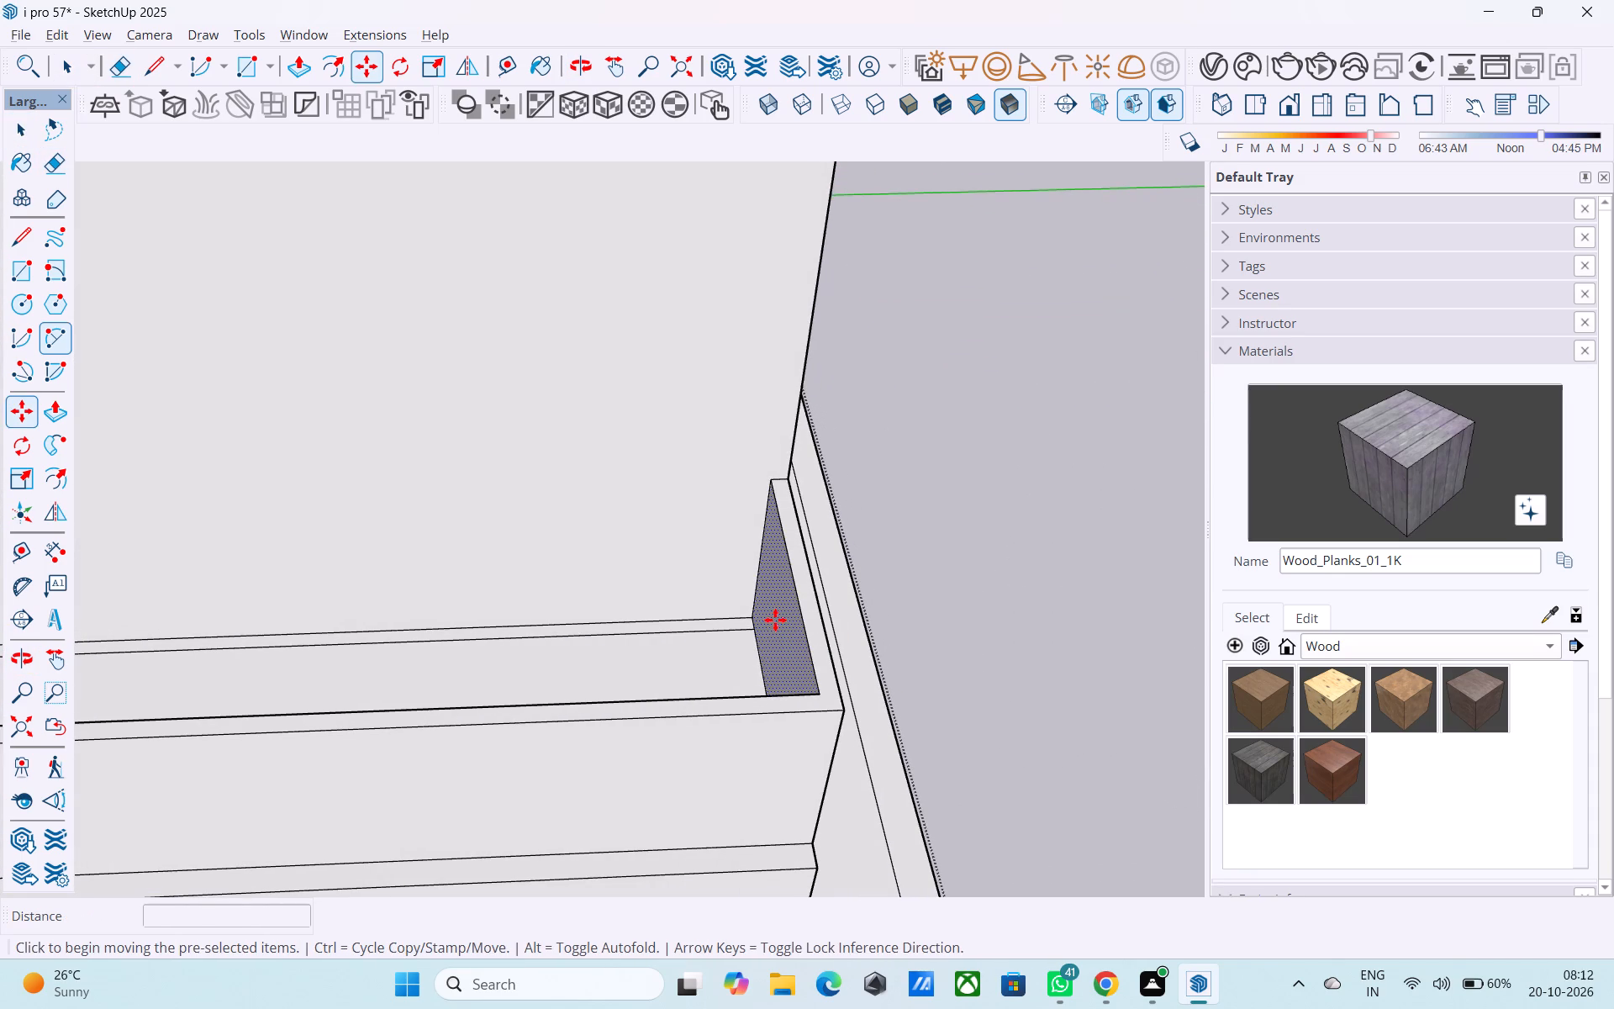
pyautogui.click(770, 478)
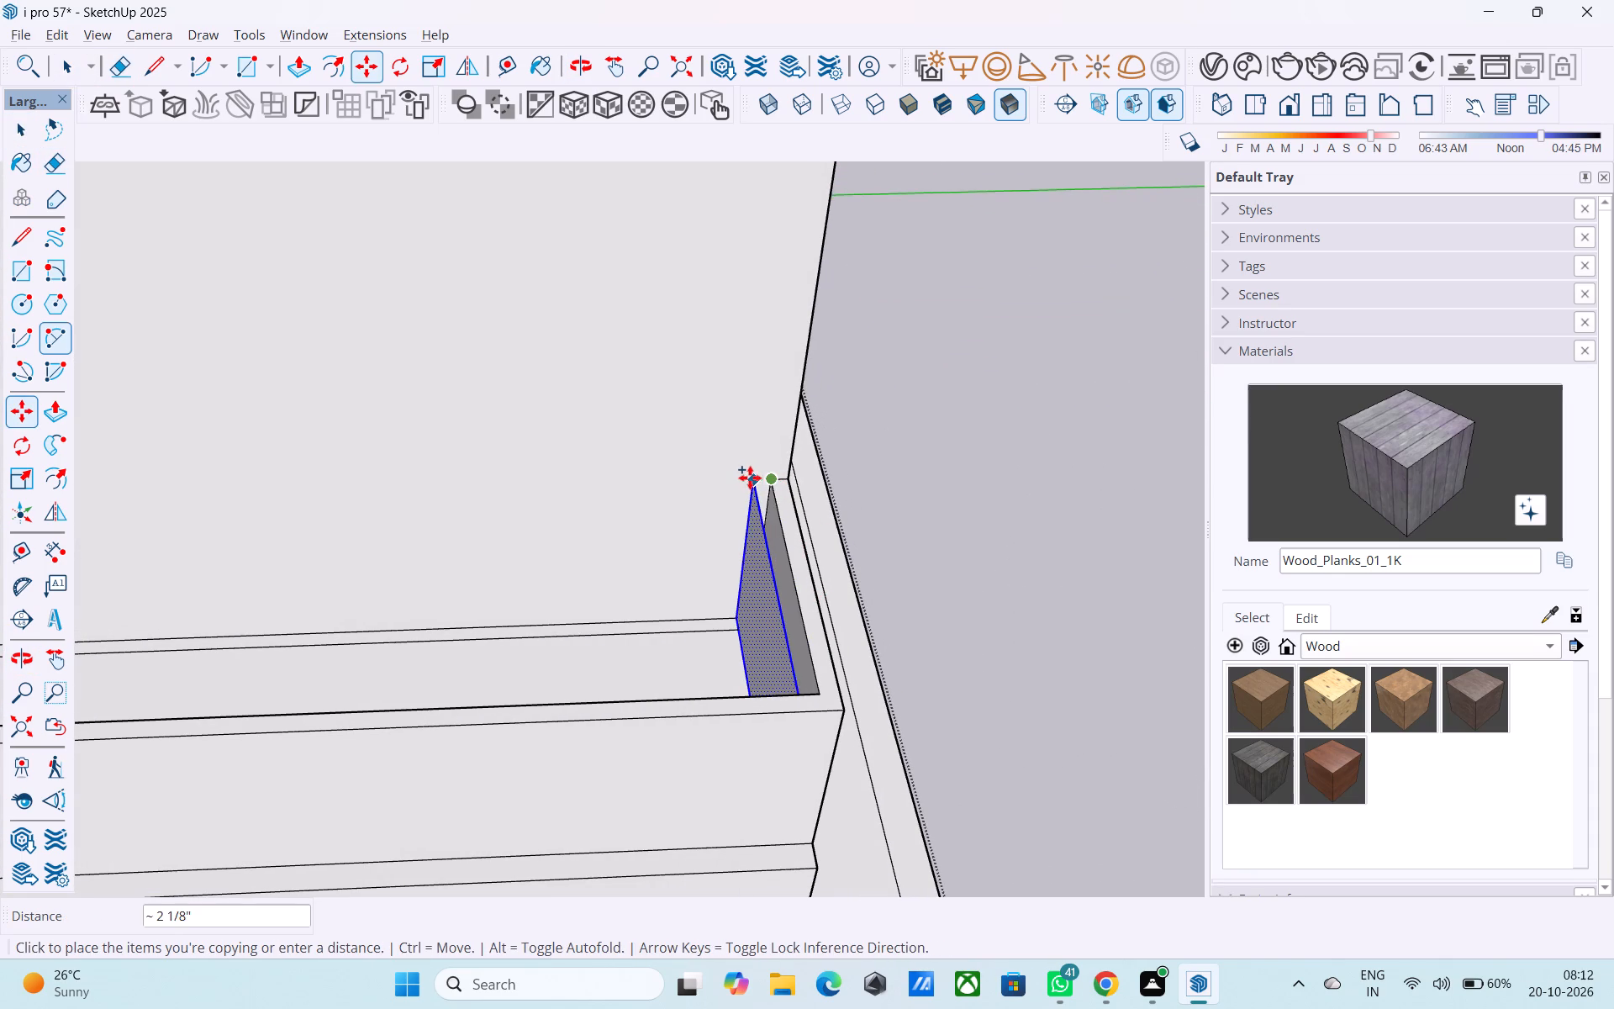
pyautogui.write('3"')
pyautogui.press('Return')
# Close the top of the inset parapet end above the door with lines across its front corner and its wall end.
pyautogui.moveTo(747, 479); pyautogui.dragTo(699, 453, button='middle')
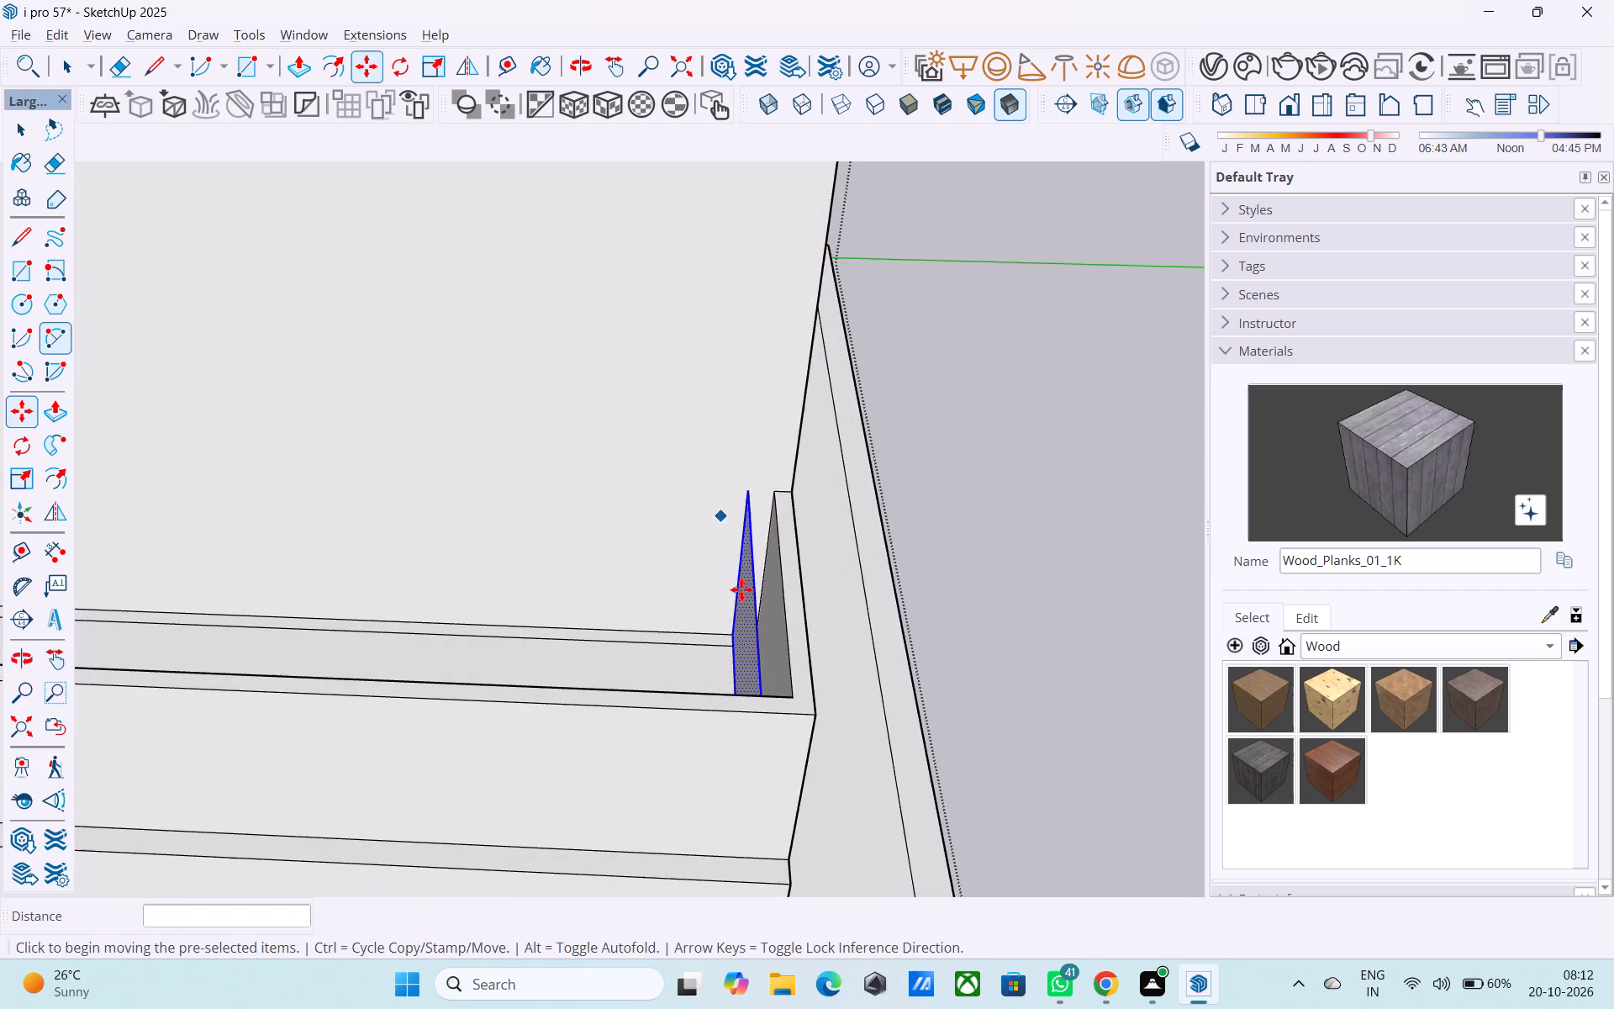
pyautogui.scroll(6, 790, 743)
pyautogui.press('l')
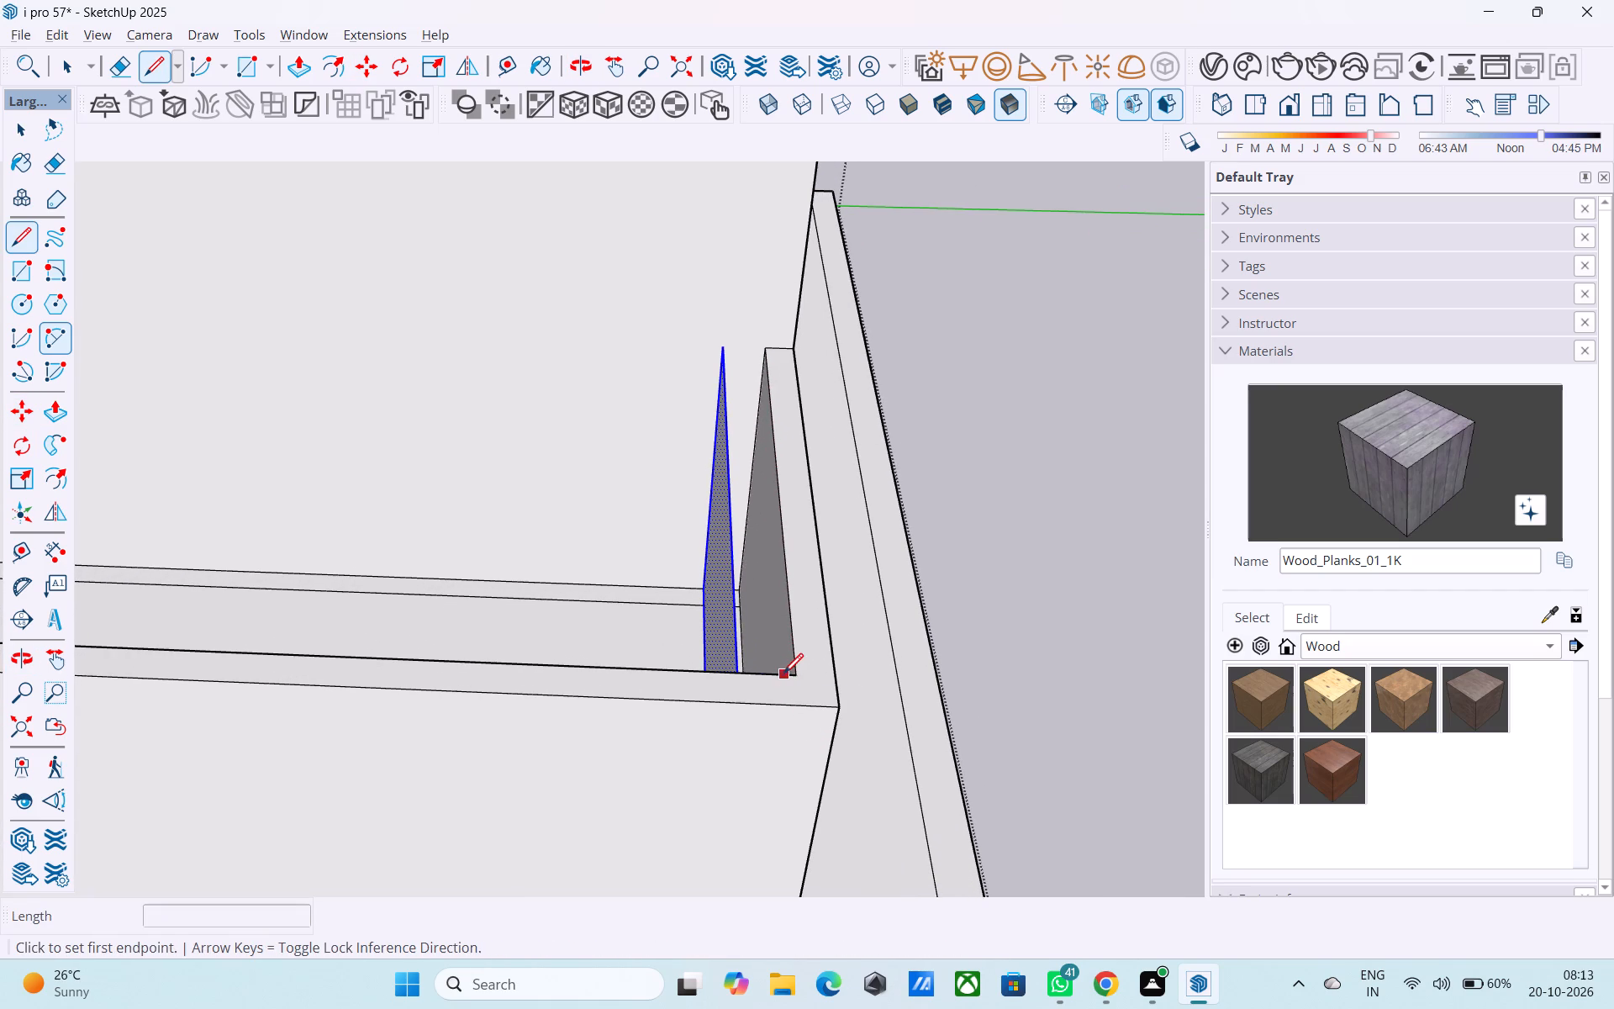
pyautogui.click(787, 670)
pyautogui.click(798, 709)
pyautogui.moveTo(699, 604); pyautogui.dragTo(528, 585, button='middle')
pyautogui.scroll(6, 465, 637)
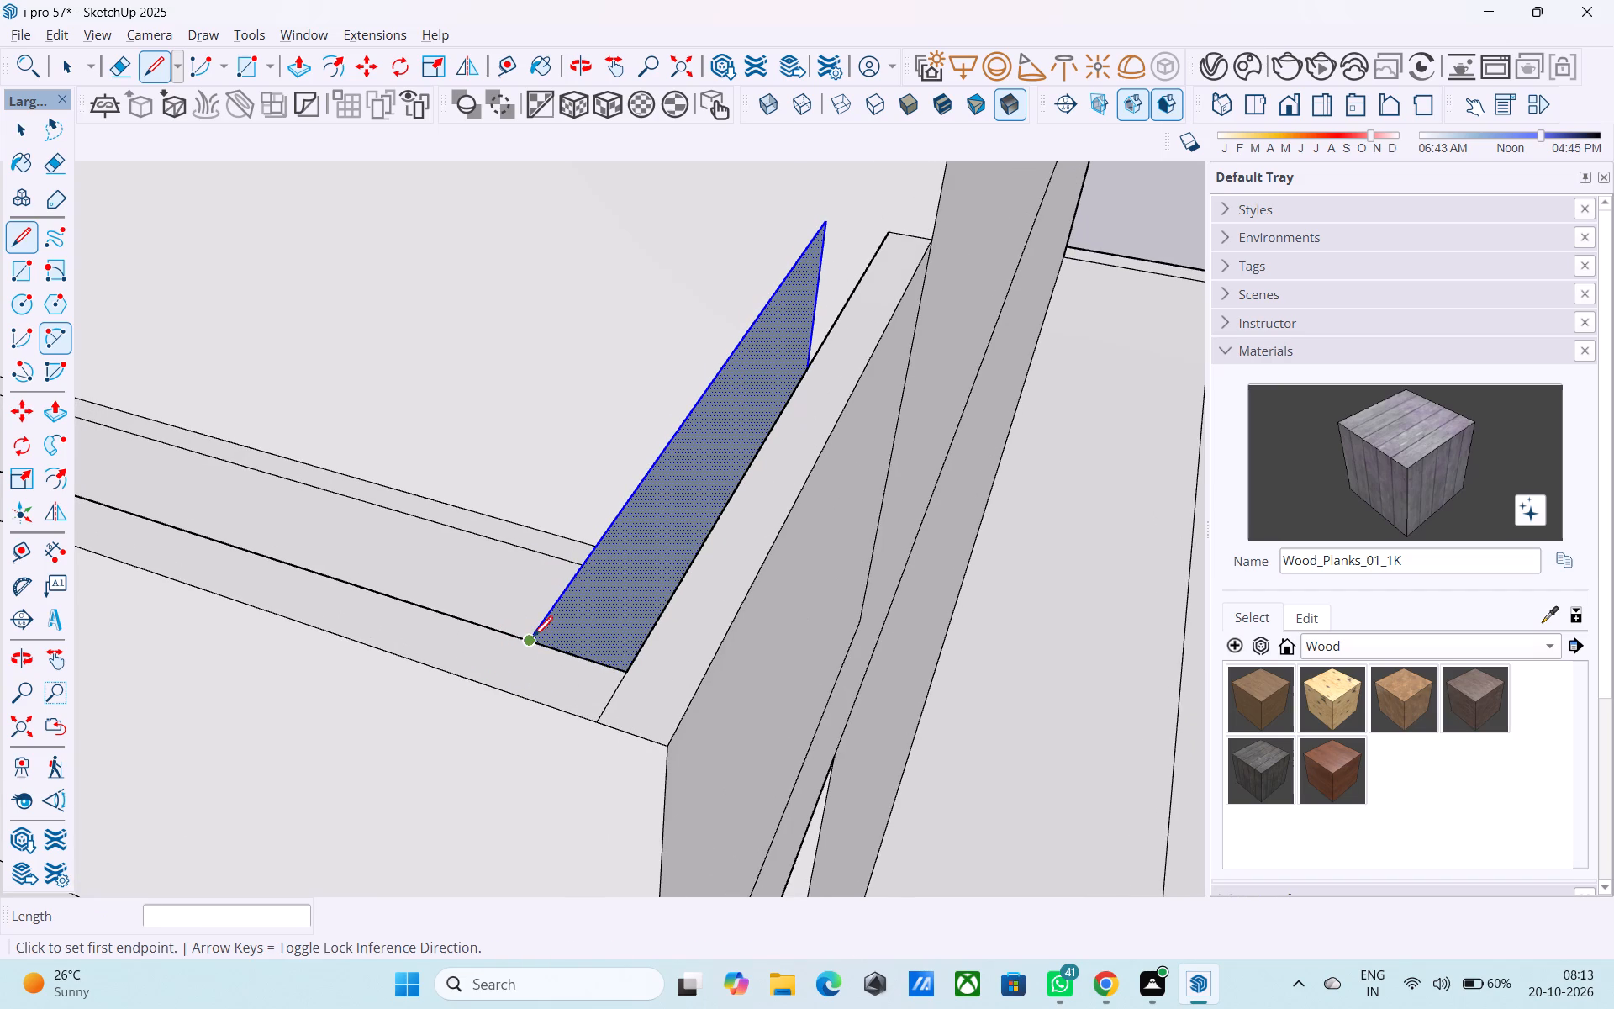
pyautogui.click(533, 637)
pyautogui.click(500, 684)
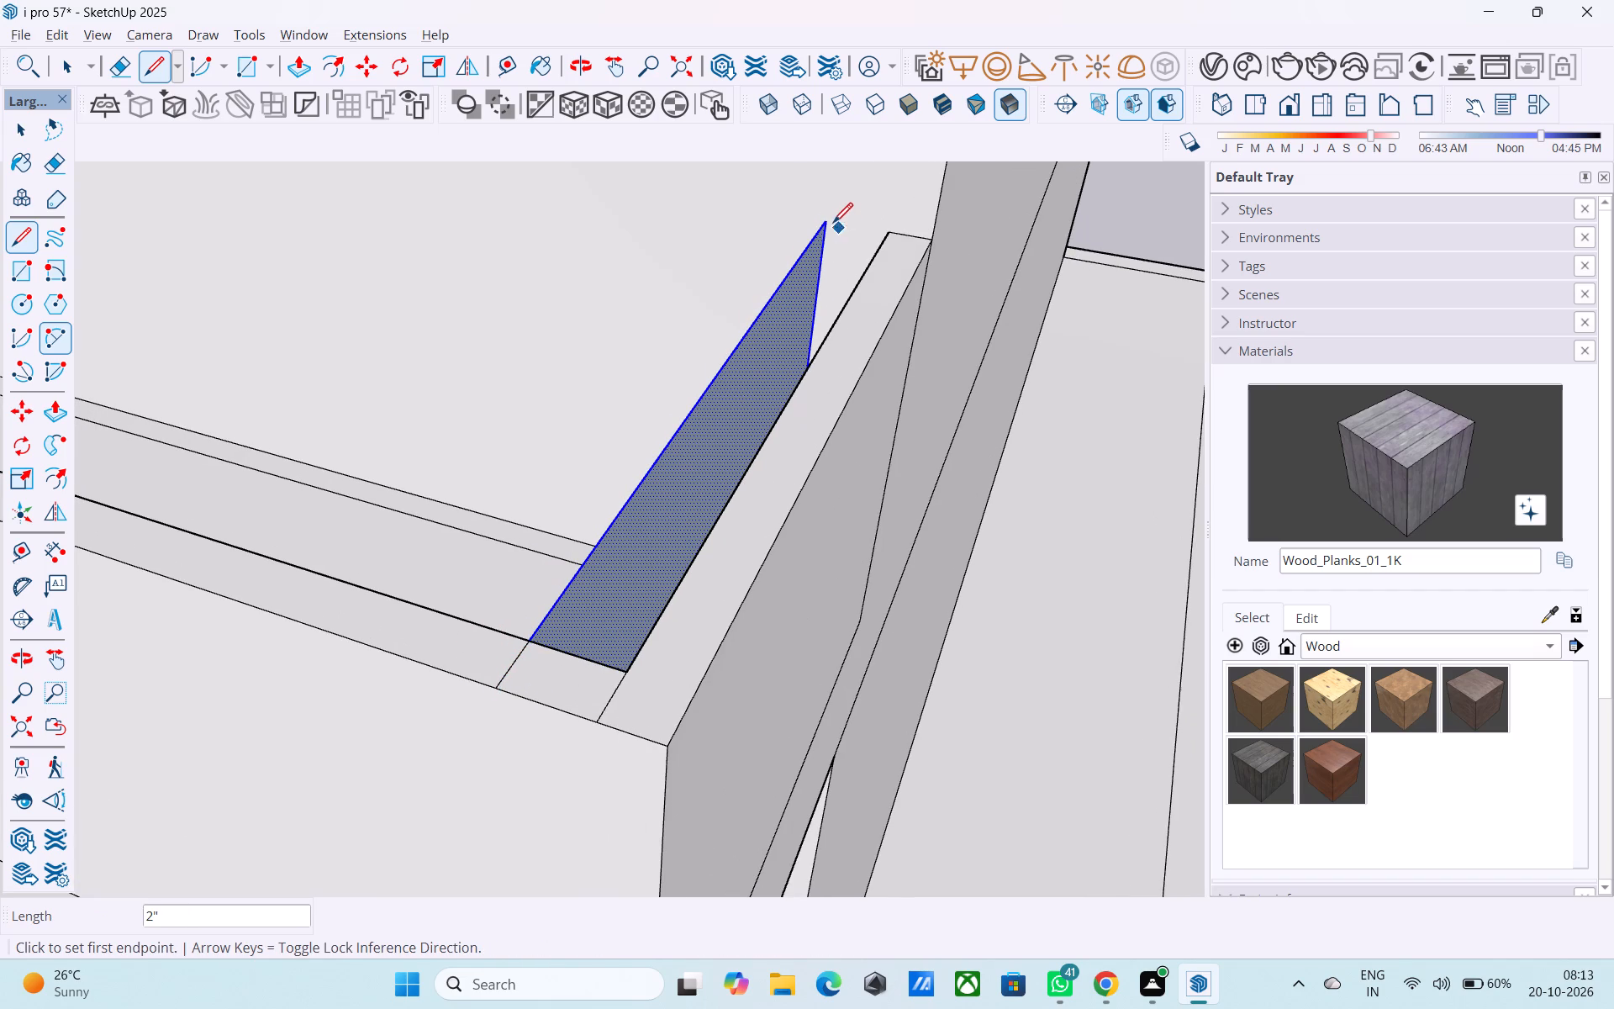
pyautogui.click(830, 220)
pyautogui.click(894, 231)
# Erase the original outer panel of that short parapet end and its leftover edge at the wall.
pyautogui.moveTo(881, 281); pyautogui.dragTo(847, 256, button='middle')
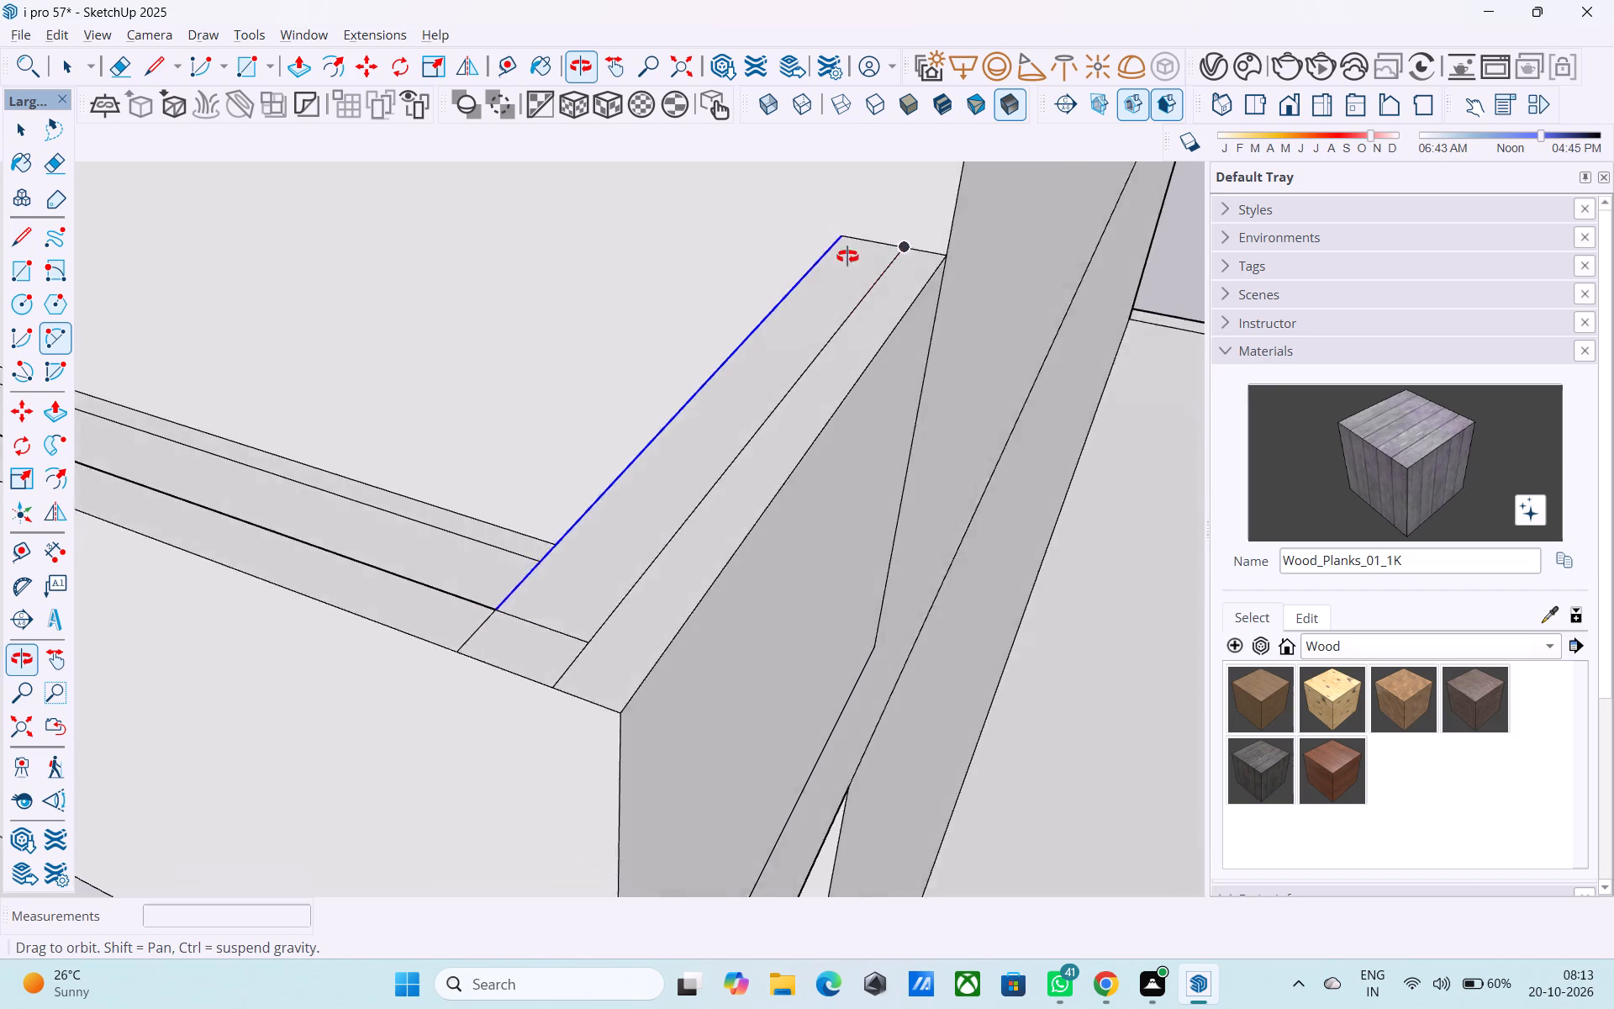
pyautogui.moveTo(847, 256); pyautogui.dragTo(844, 227, button='middle')
pyautogui.scroll(-1, 722, 513)
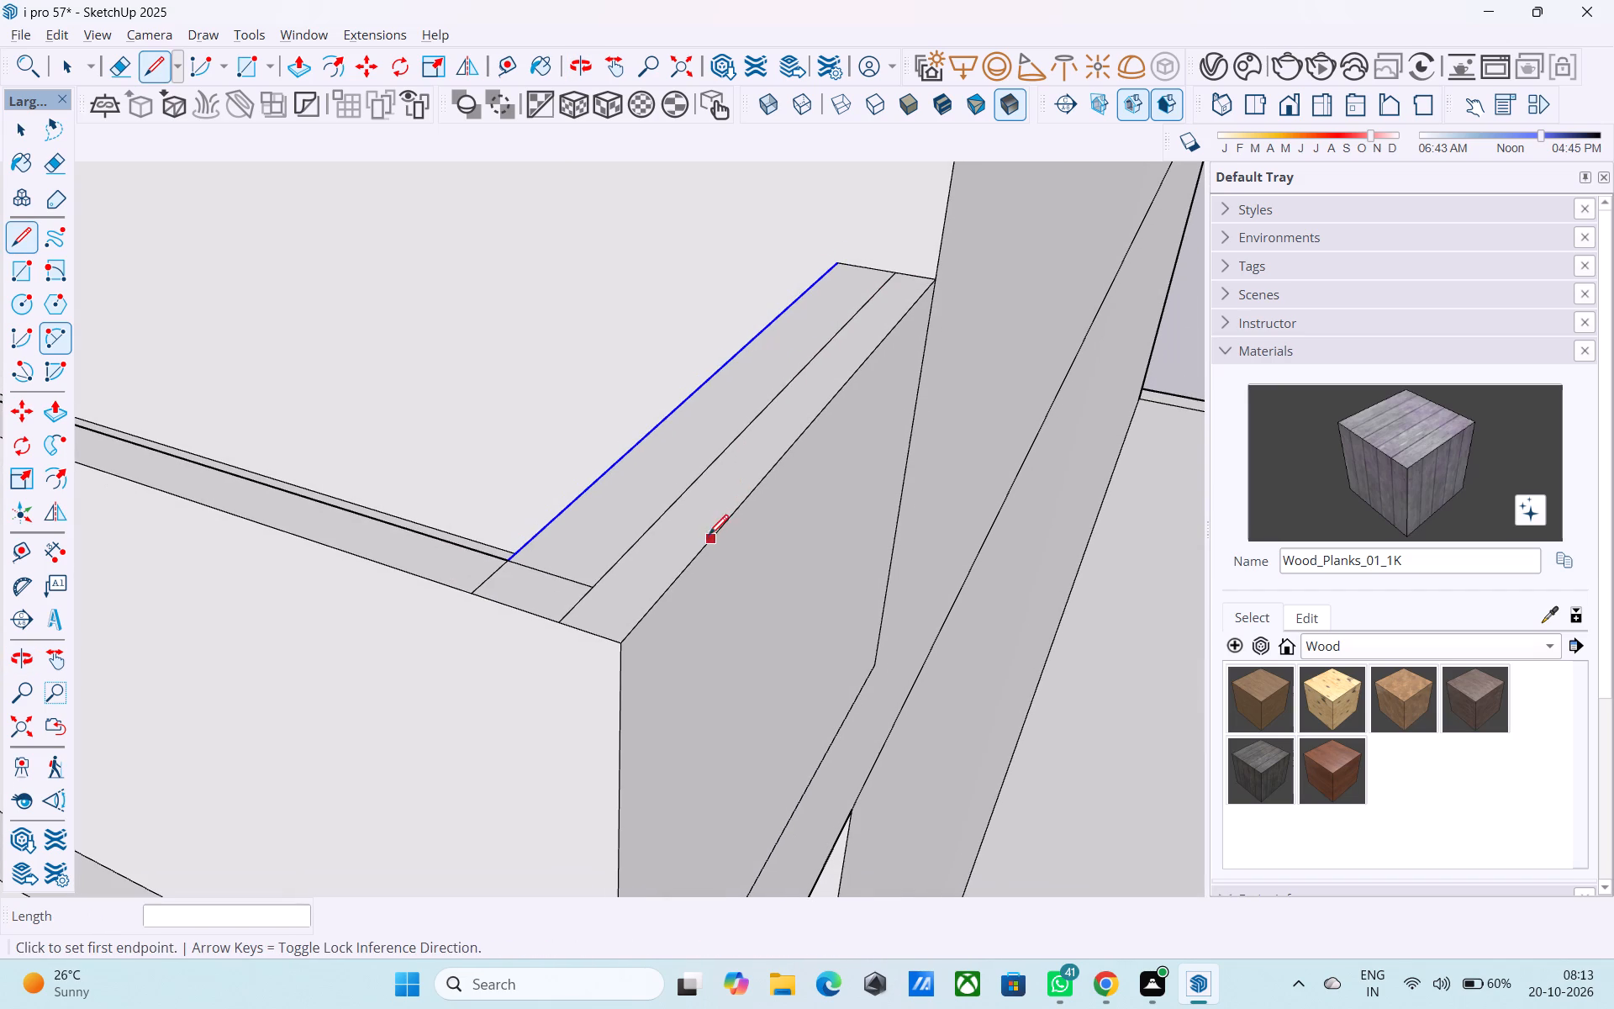
pyautogui.press('e')
pyautogui.click(699, 544)
pyautogui.click(704, 547)
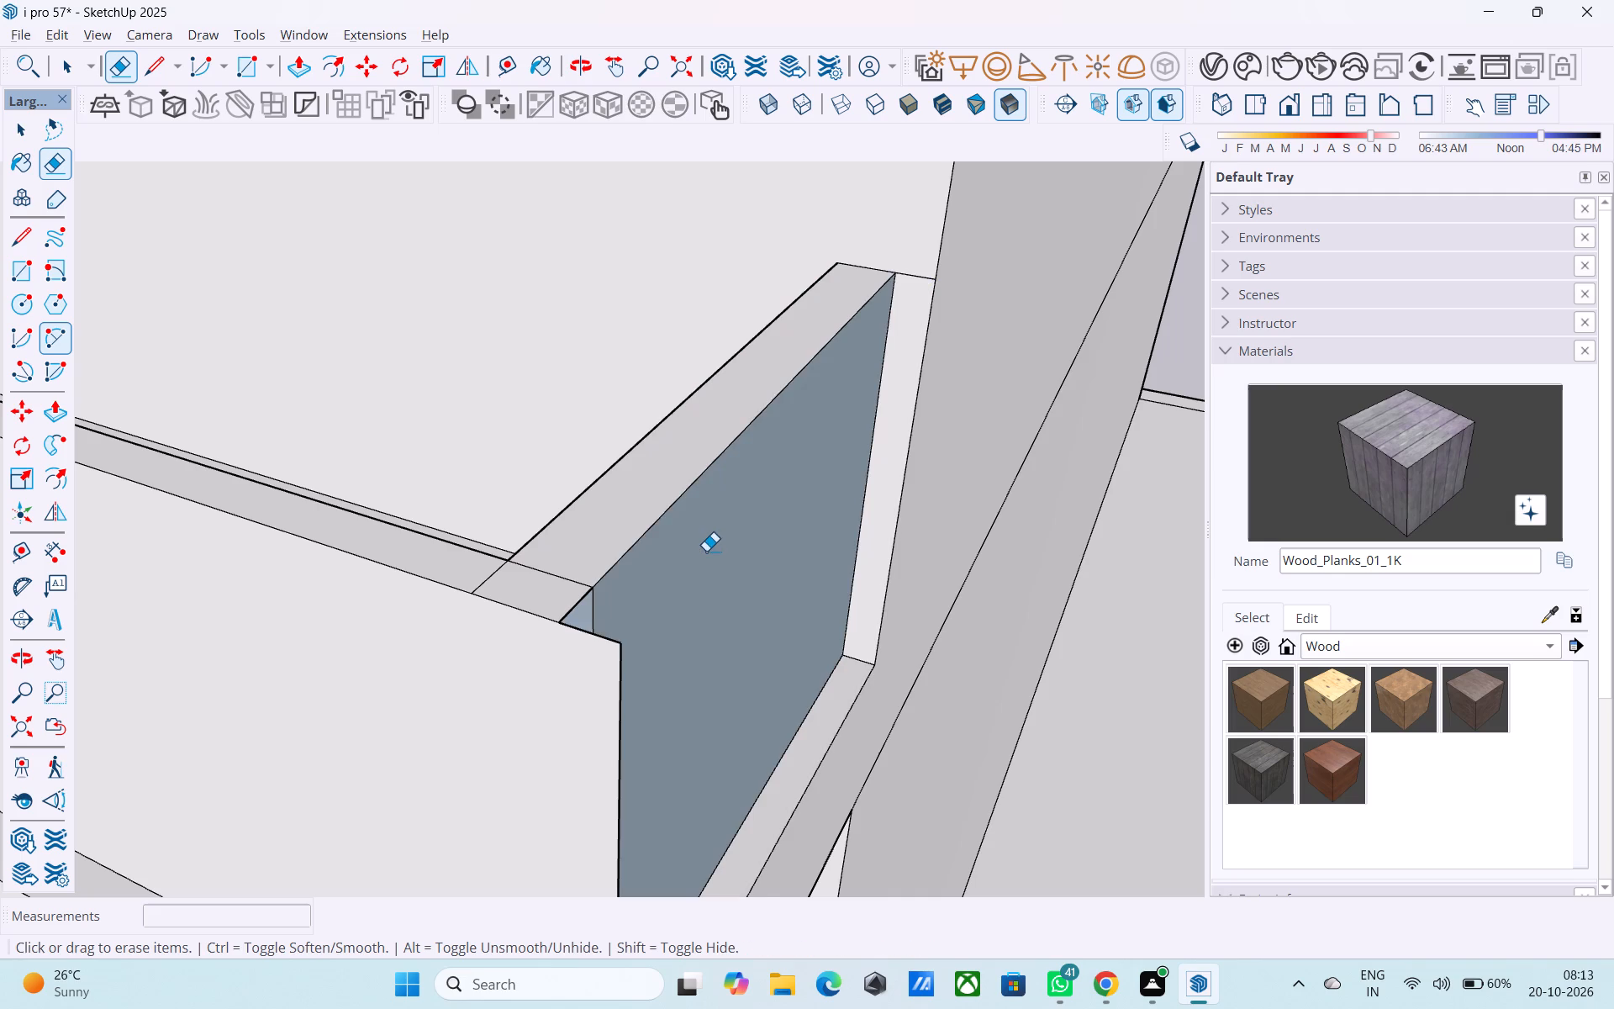
pyautogui.moveTo(706, 549); pyautogui.dragTo(683, 469, button='middle')
pyautogui.scroll(3, 937, 366)
pyautogui.moveTo(926, 345); pyautogui.dragTo(920, 325)
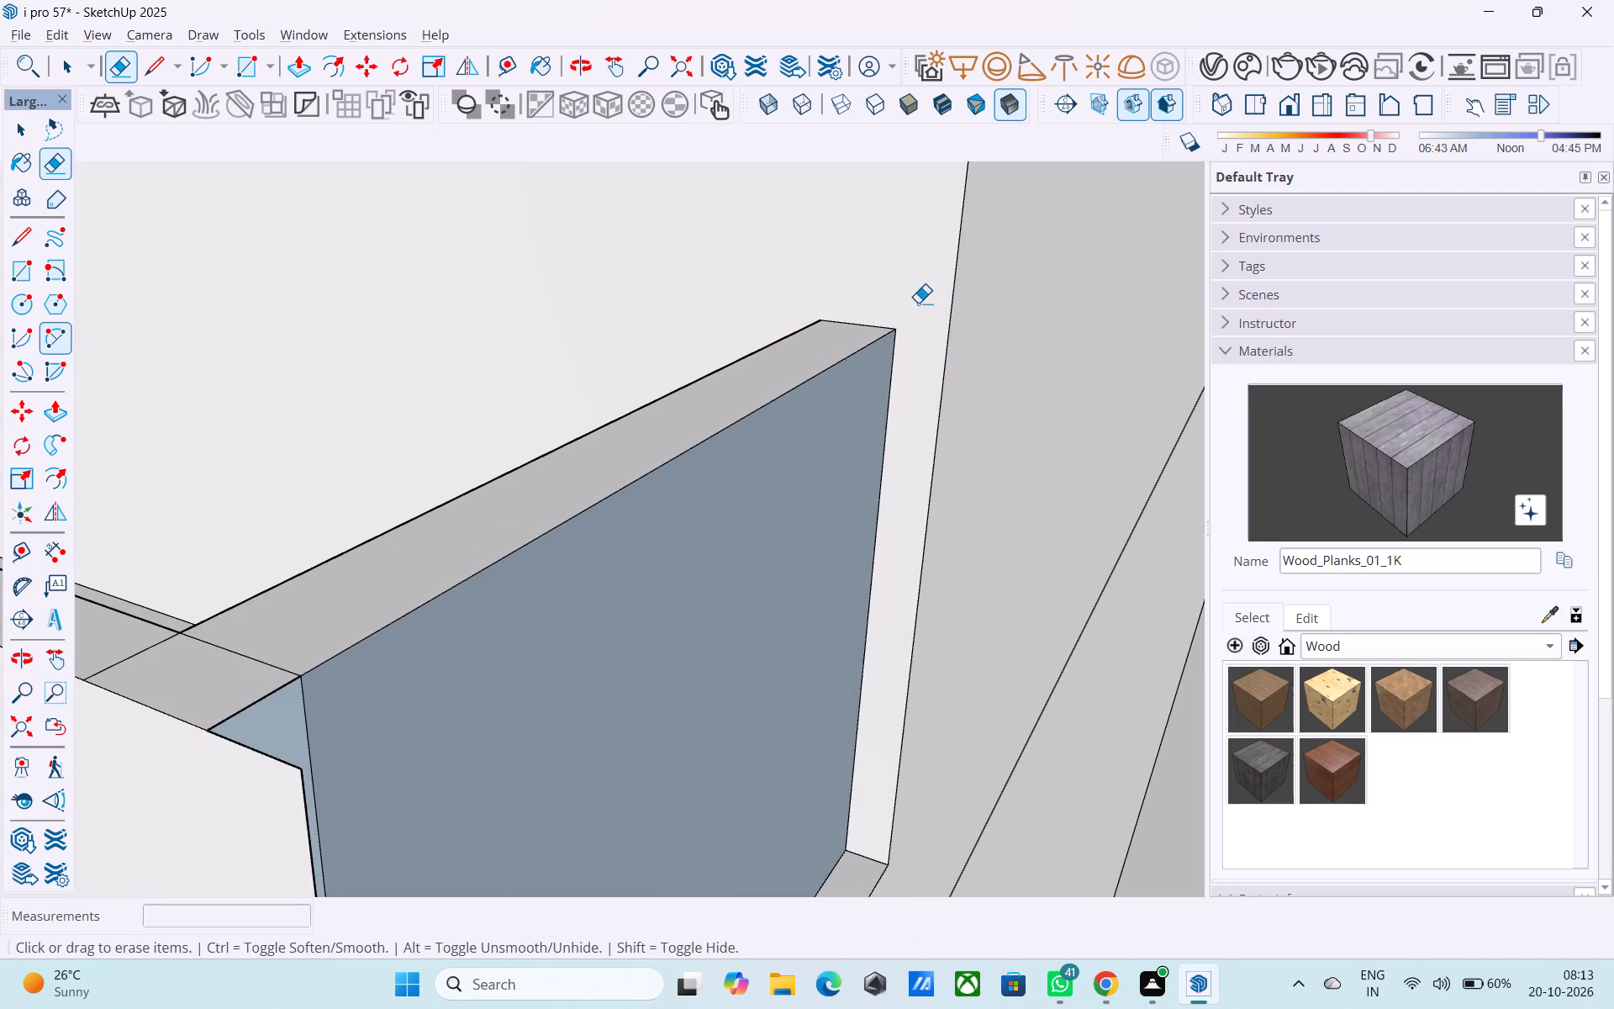
# Close the open corner of the parapet end with a 2" line at its base and a 2' vertical line.
pyautogui.scroll(-5, 926, 317)
pyautogui.moveTo(672, 502); pyautogui.dragTo(63, 506, button='middle')
pyautogui.moveTo(472, 576); pyautogui.dragTo(316, 520, button='middle')
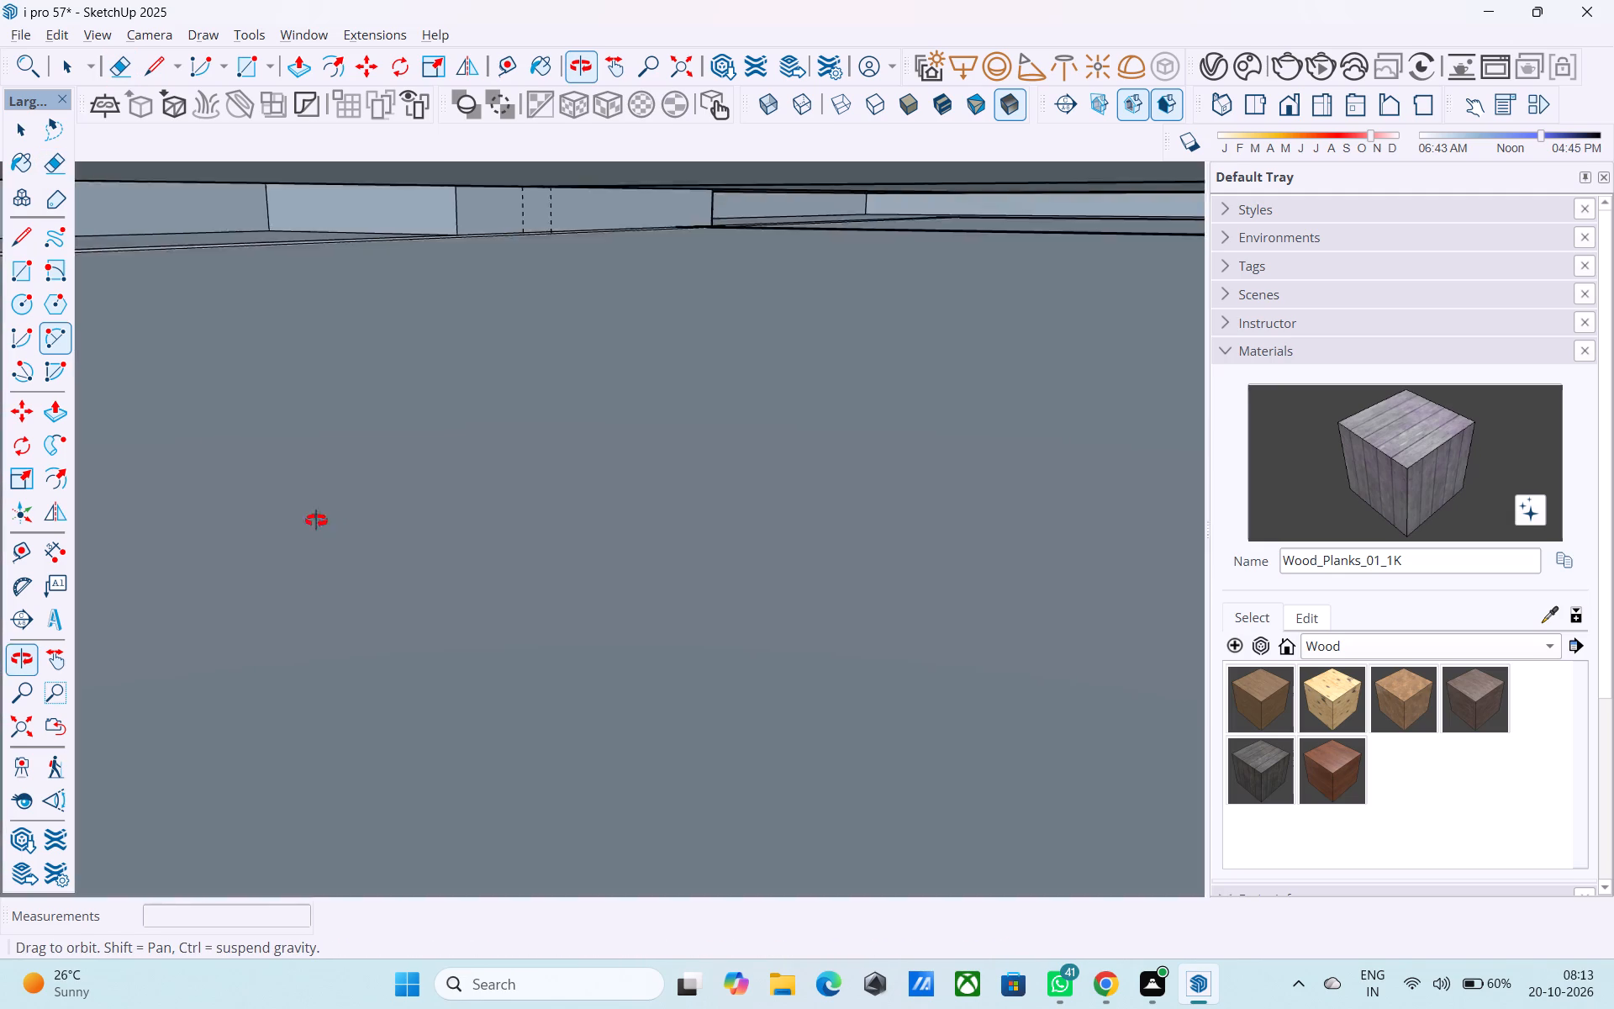
pyautogui.moveTo(316, 520); pyautogui.dragTo(620, 536, button='middle')
pyautogui.scroll(-14, 609, 515)
pyautogui.scroll(4, 682, 497)
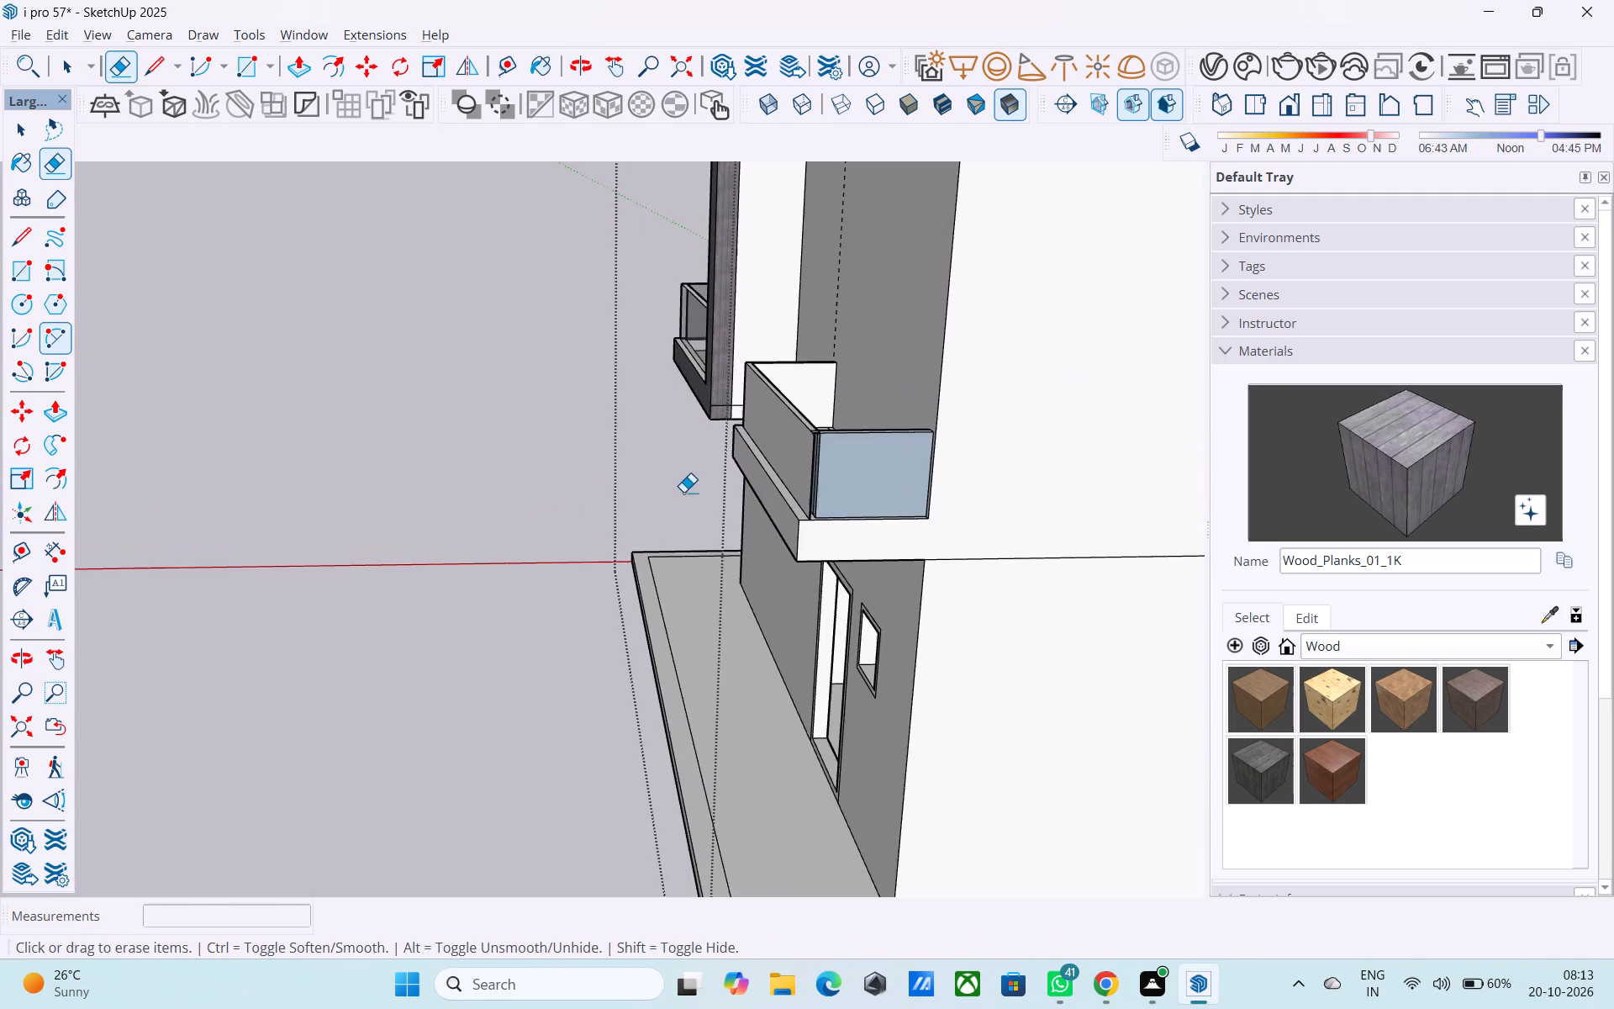
pyautogui.moveTo(834, 520); pyautogui.dragTo(655, 679, button='middle')
pyautogui.scroll(7, 905, 514)
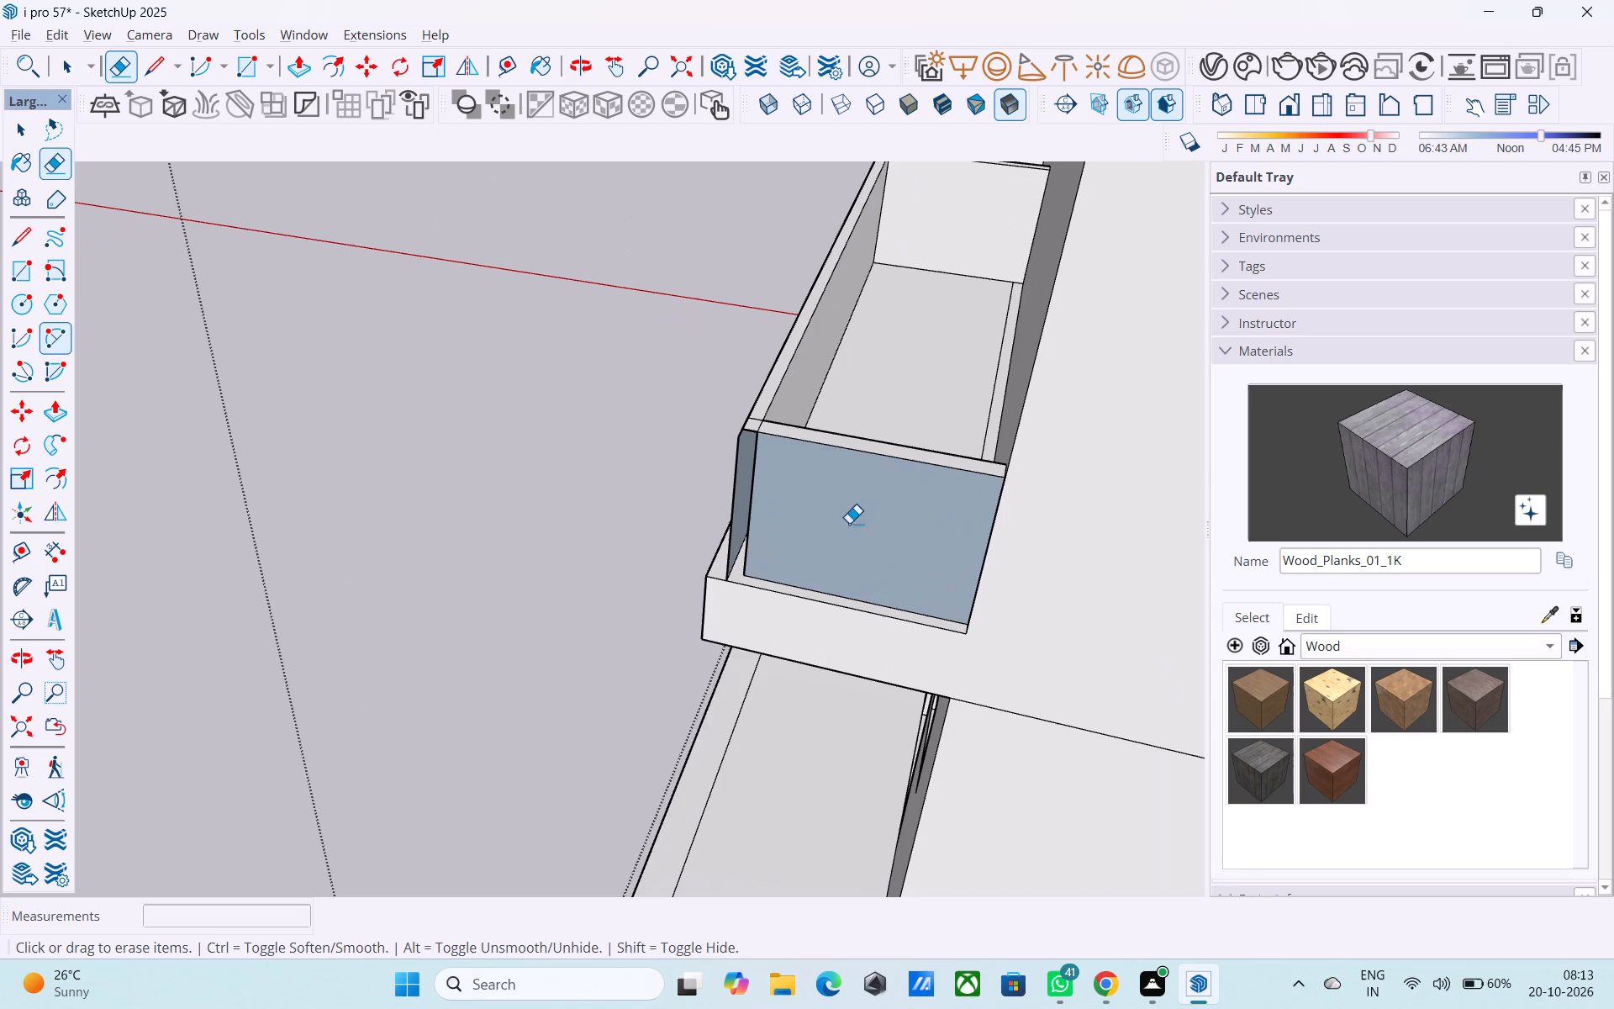
pyautogui.scroll(3, 797, 568)
pyautogui.press('l')
pyautogui.scroll(6, 783, 572)
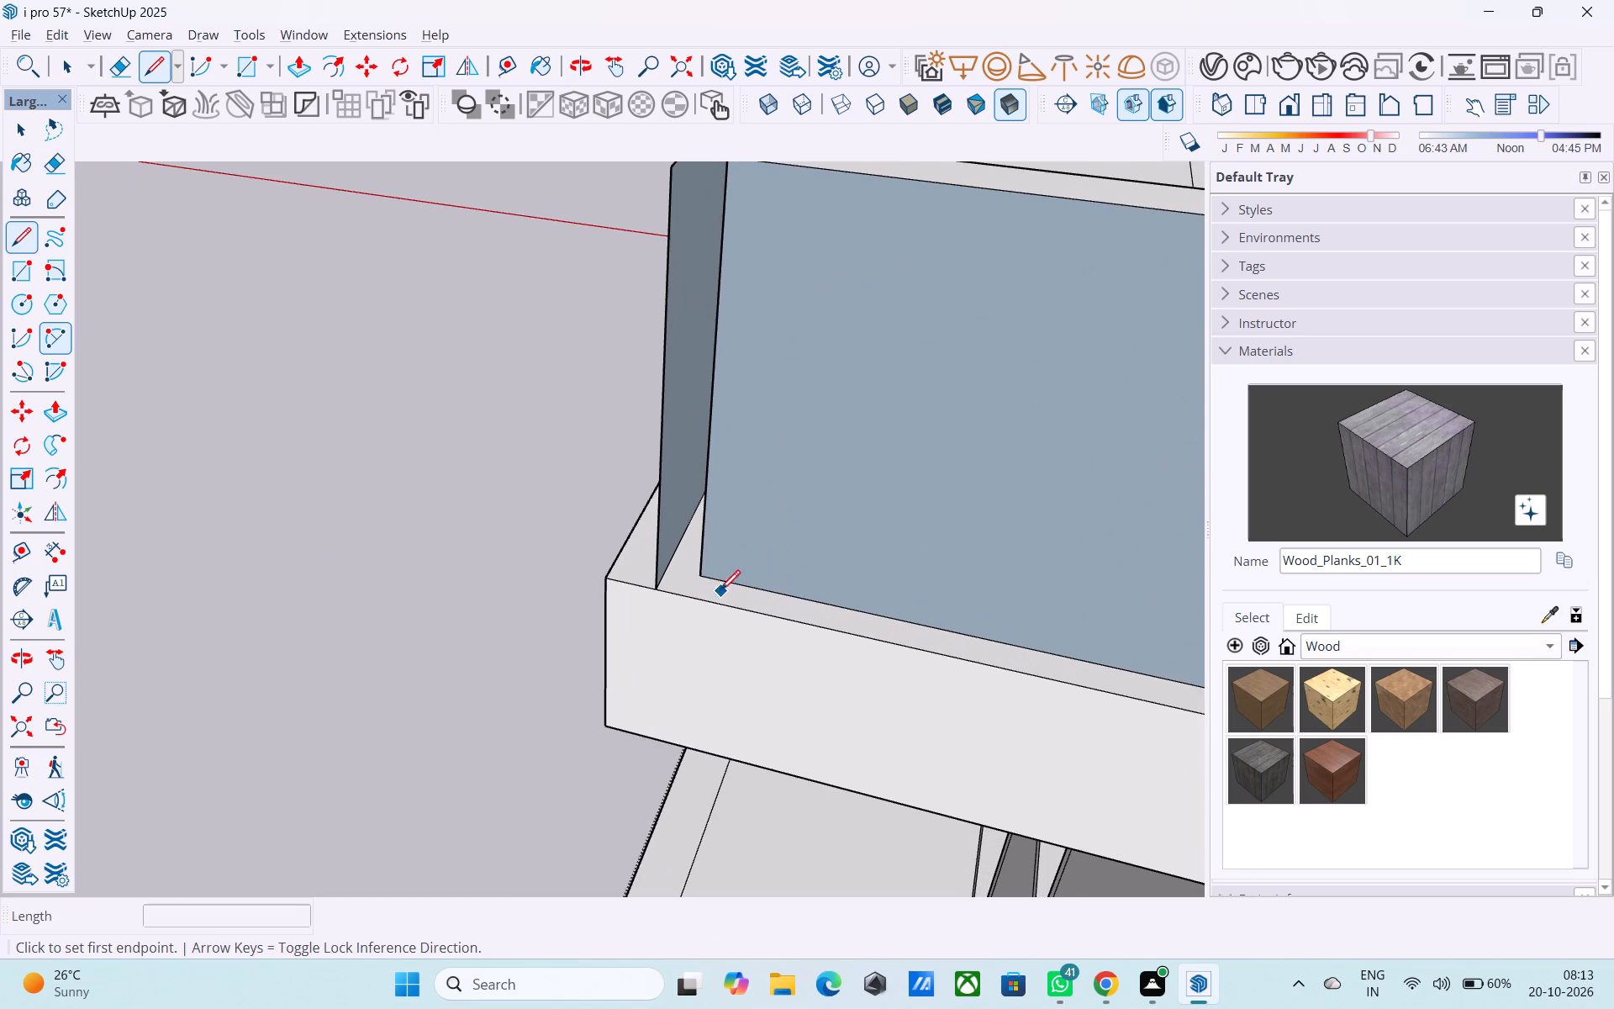
pyautogui.click(705, 581)
pyautogui.click(678, 563)
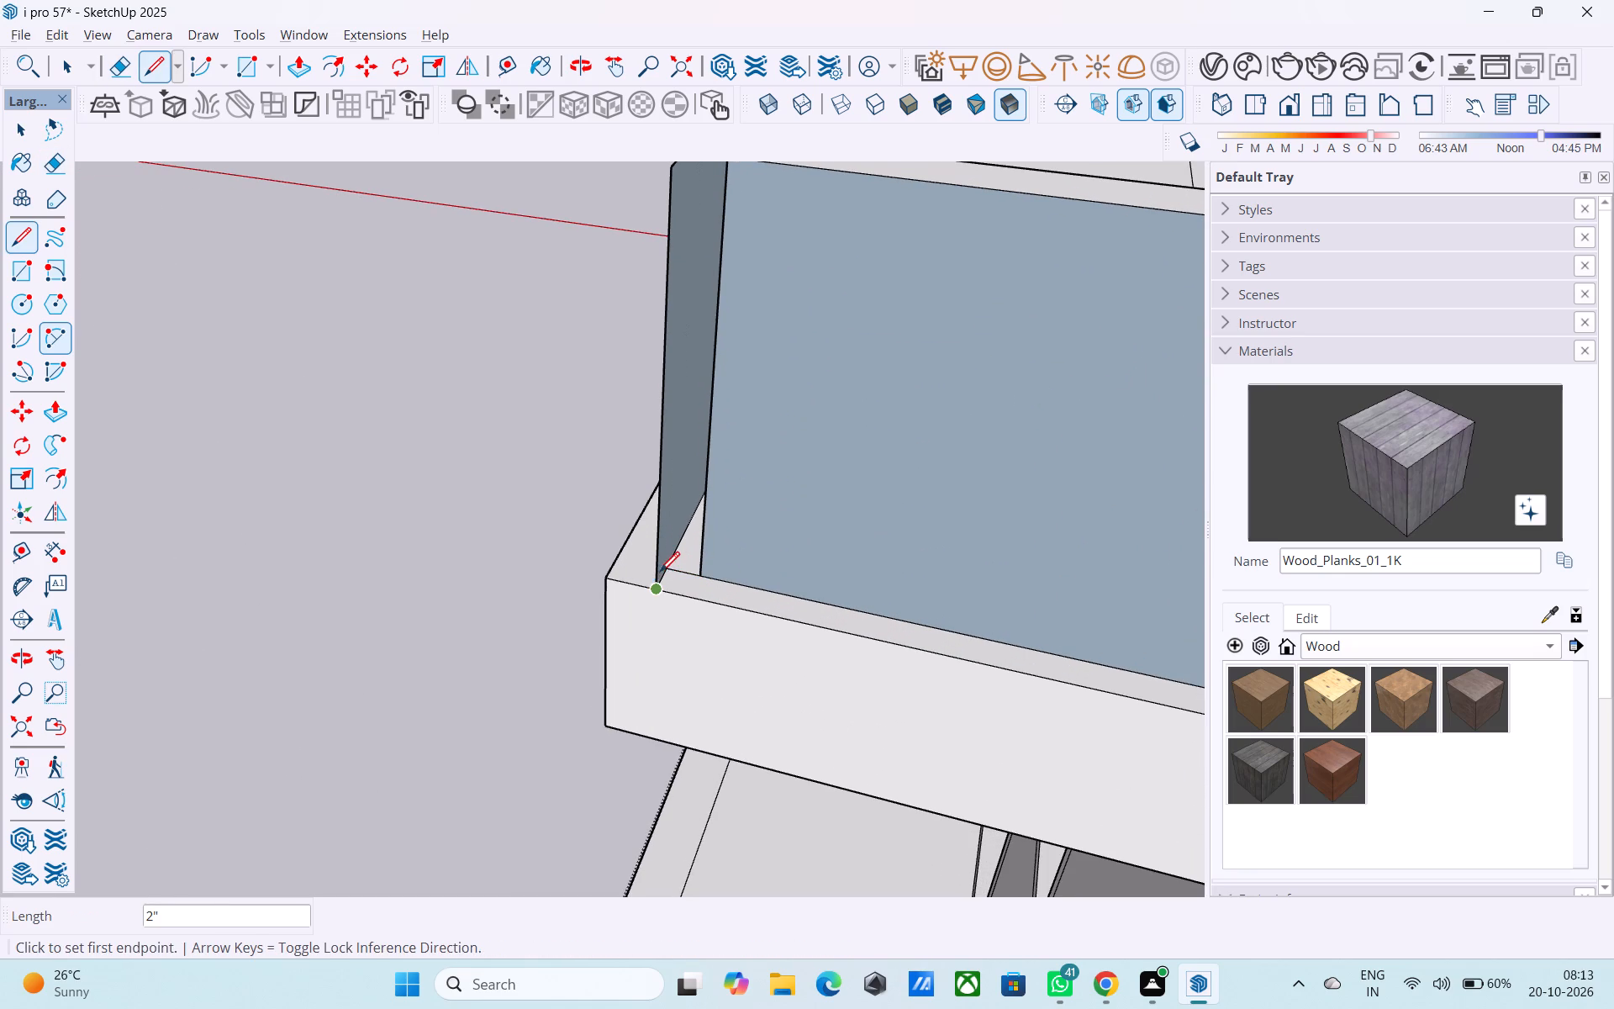
pyautogui.click(663, 568)
pyautogui.scroll(-4, 661, 571)
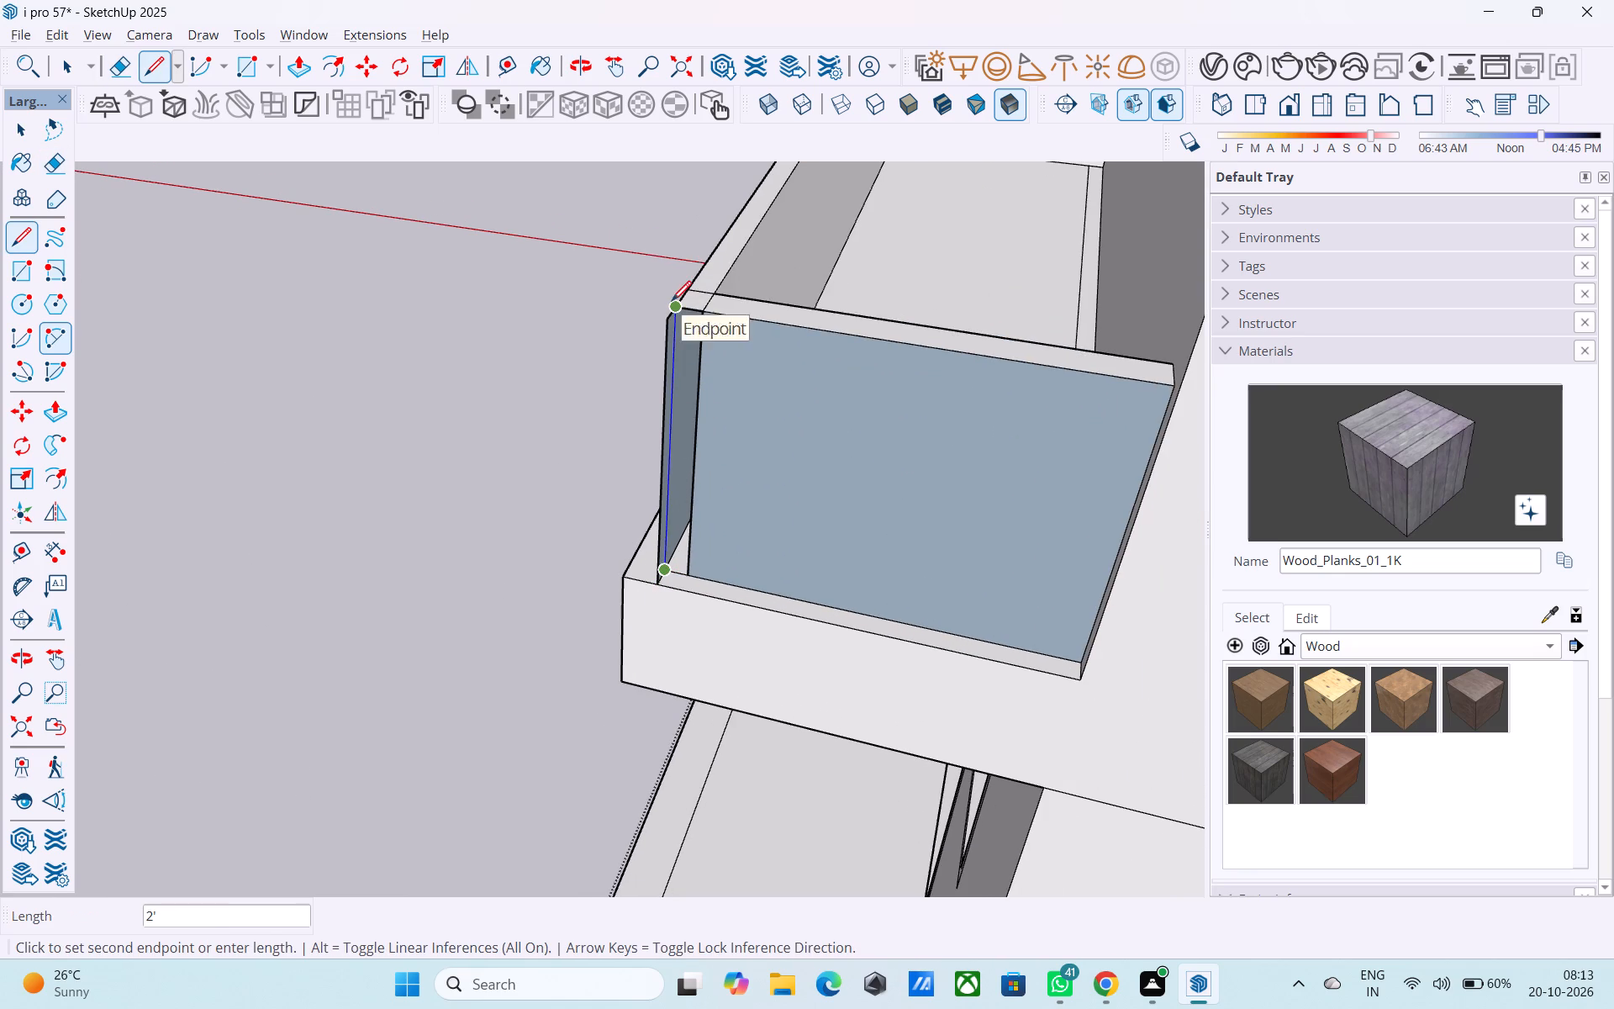
pyautogui.click(672, 302)
# Erase the extra lines on the parapet's end face, at its base and across its top corner.
pyautogui.moveTo(683, 334); pyautogui.dragTo(610, 306, button='middle')
pyautogui.scroll(4, 657, 310)
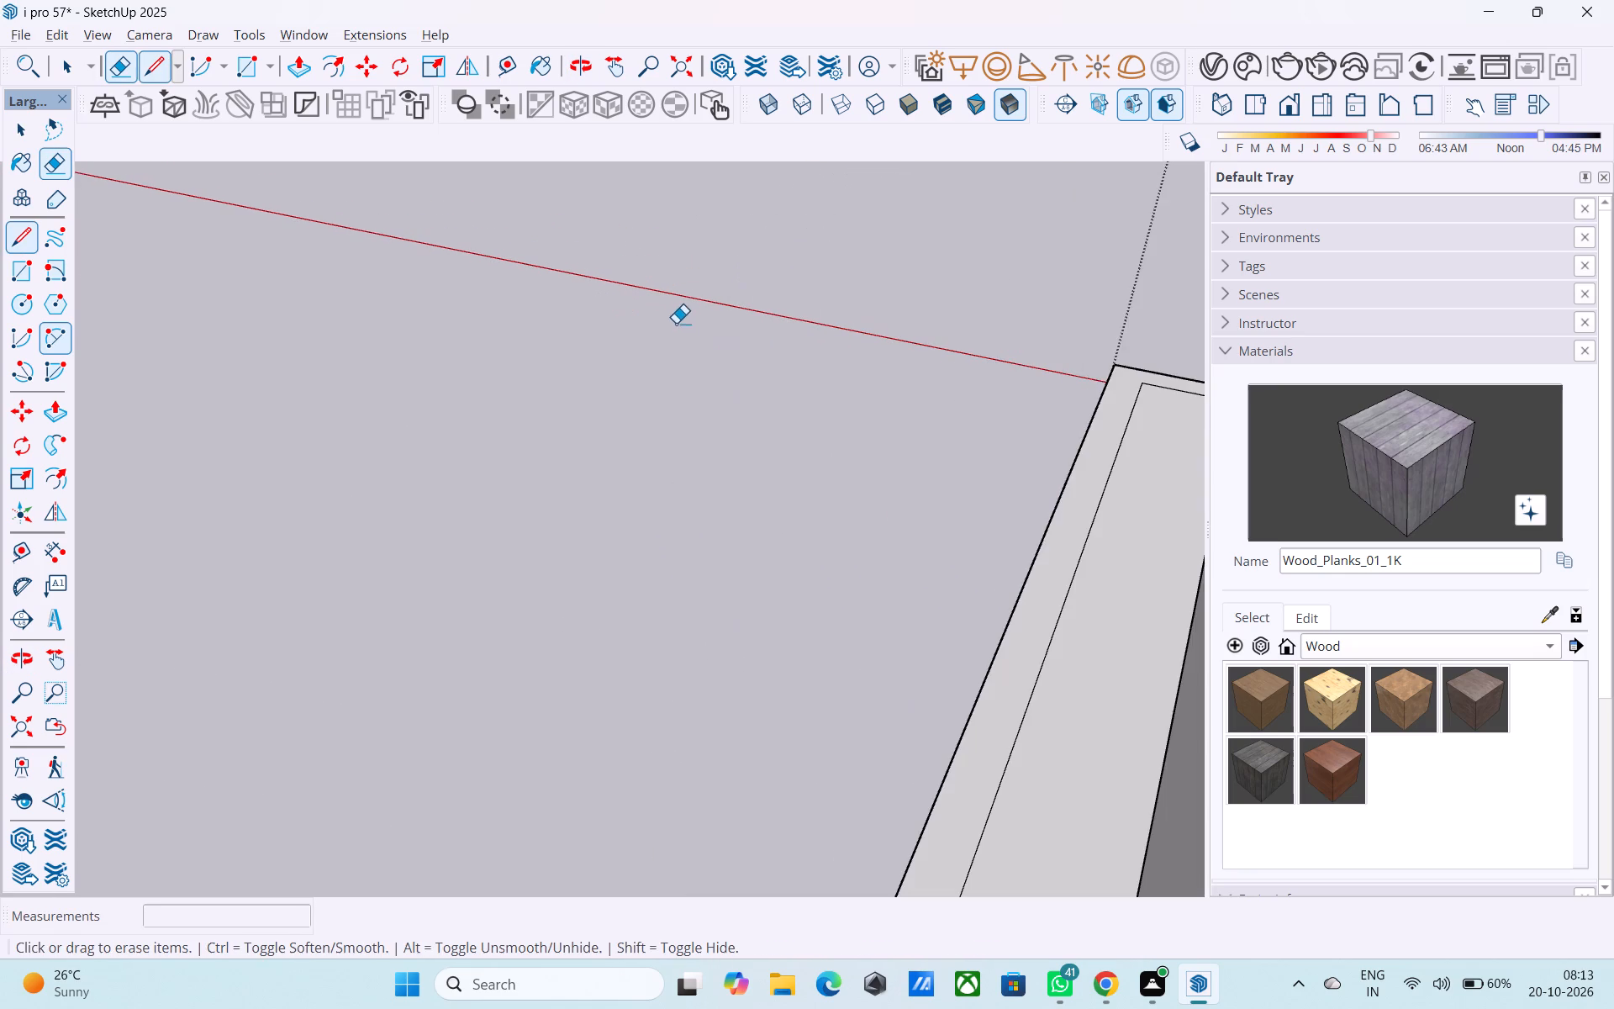
pyautogui.press('e')
pyautogui.scroll(-2, 683, 332)
pyautogui.moveTo(758, 396); pyautogui.dragTo(726, 367)
pyautogui.click(757, 372)
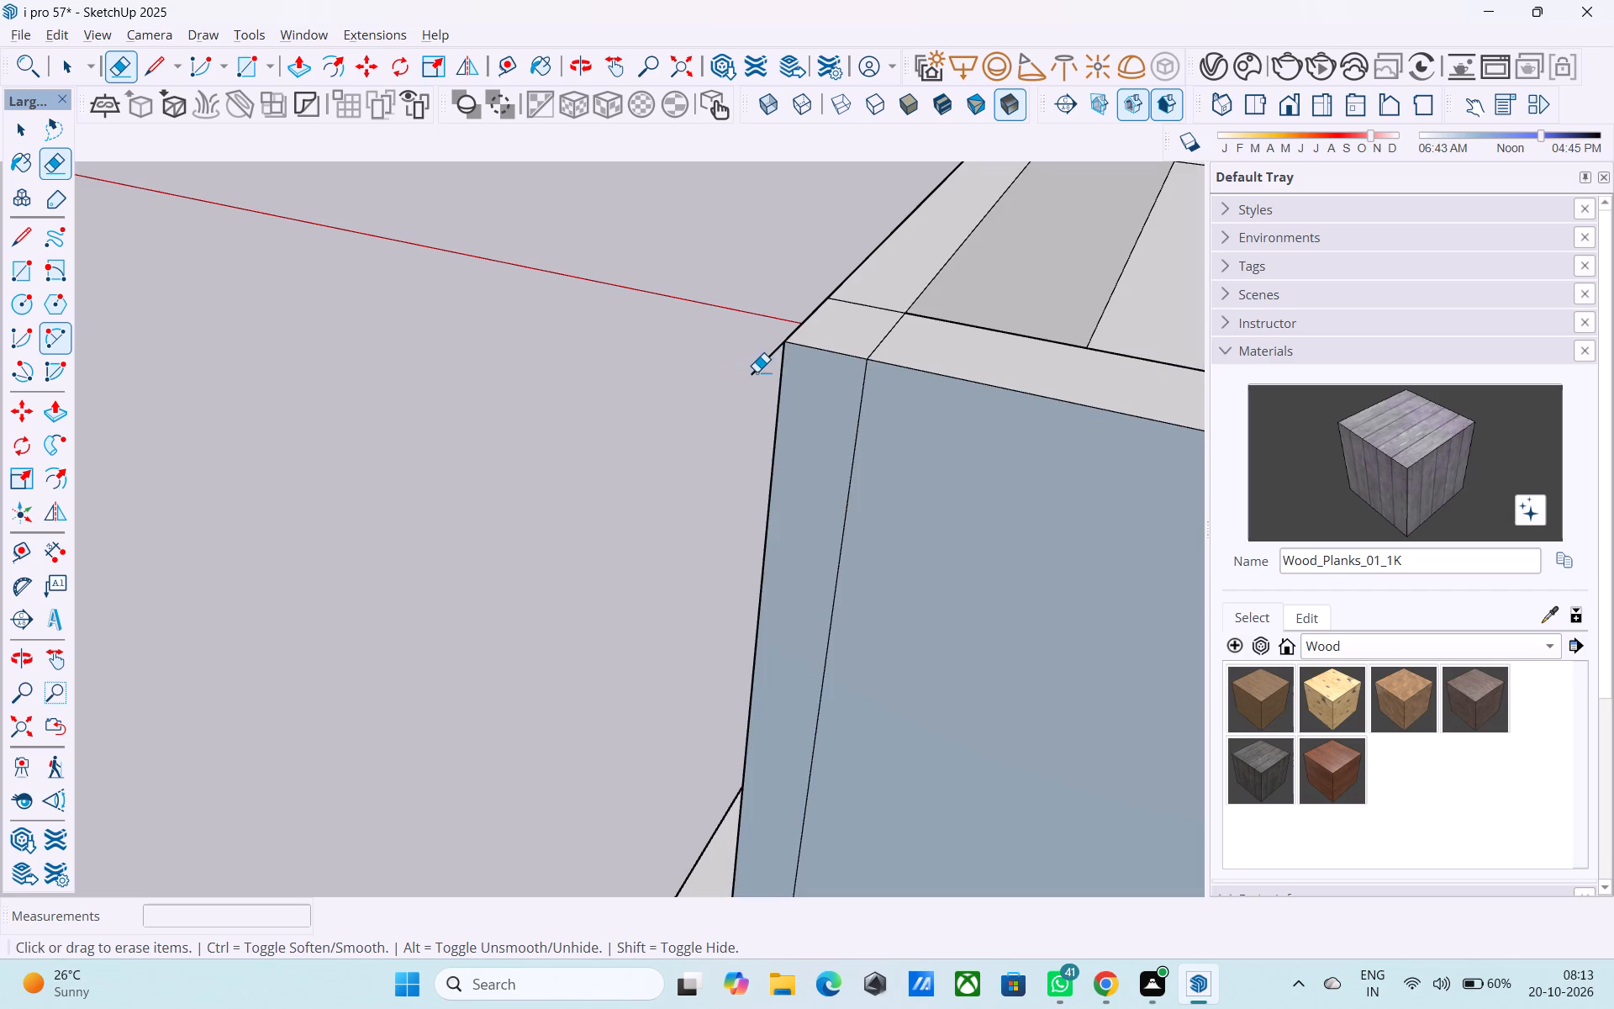
pyautogui.scroll(-5, 720, 363)
pyautogui.scroll(8, 788, 439)
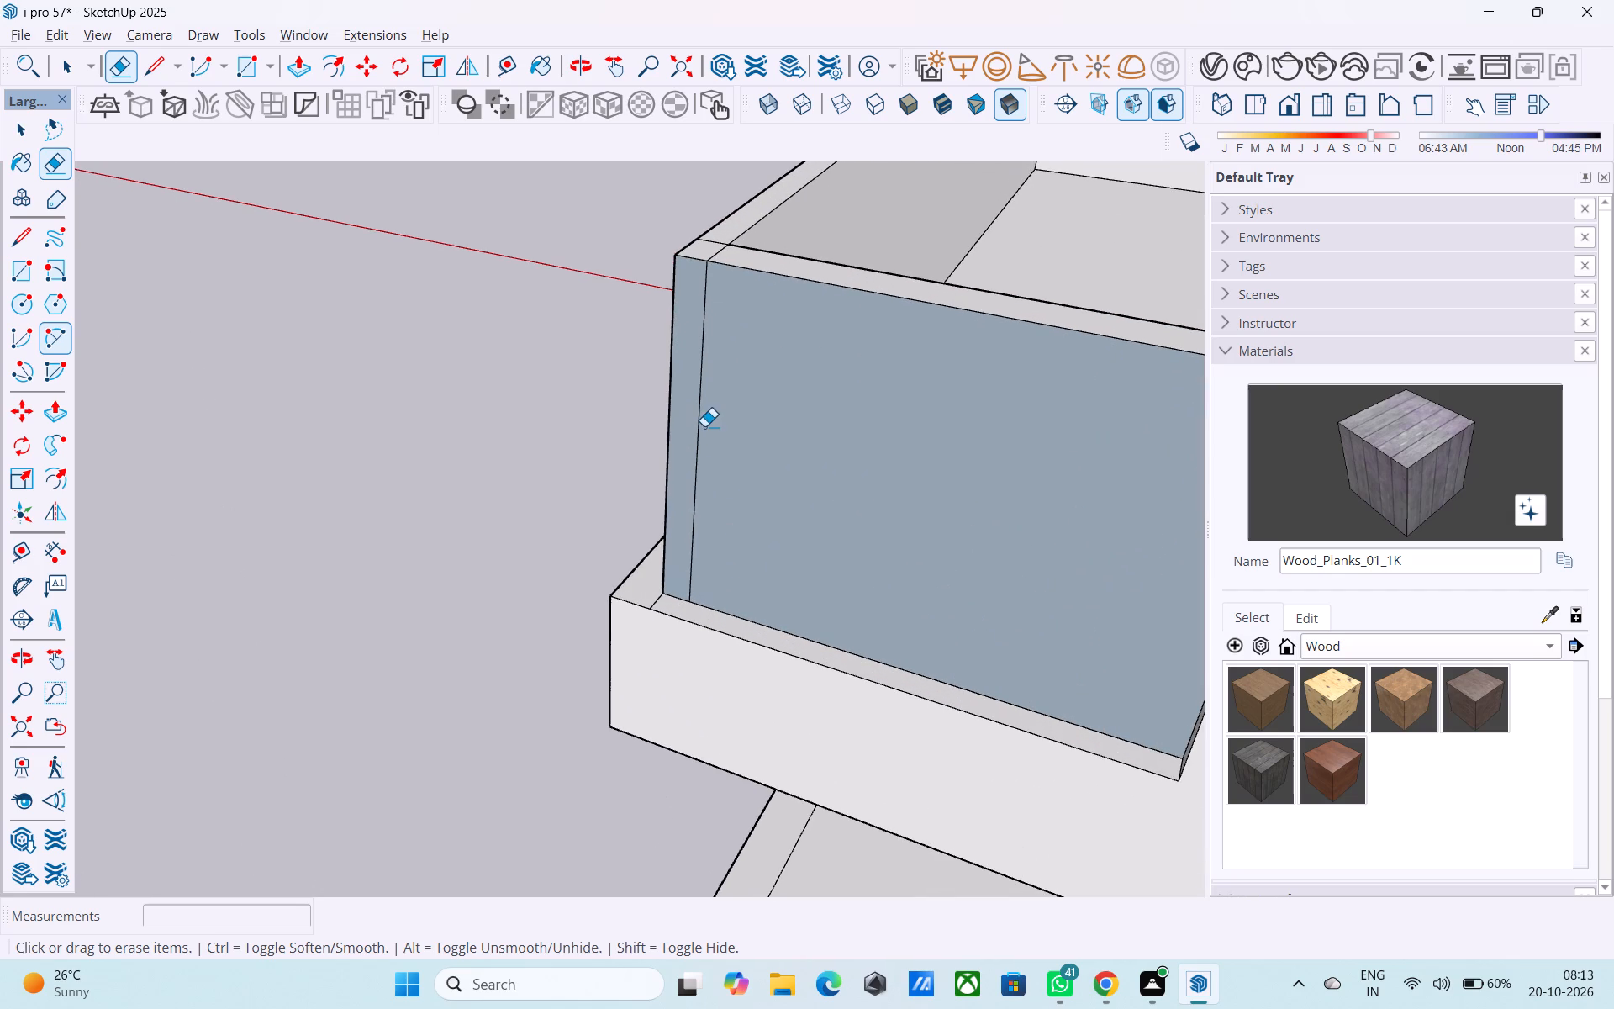
pyautogui.click(704, 426)
pyautogui.click(697, 421)
pyautogui.click(660, 602)
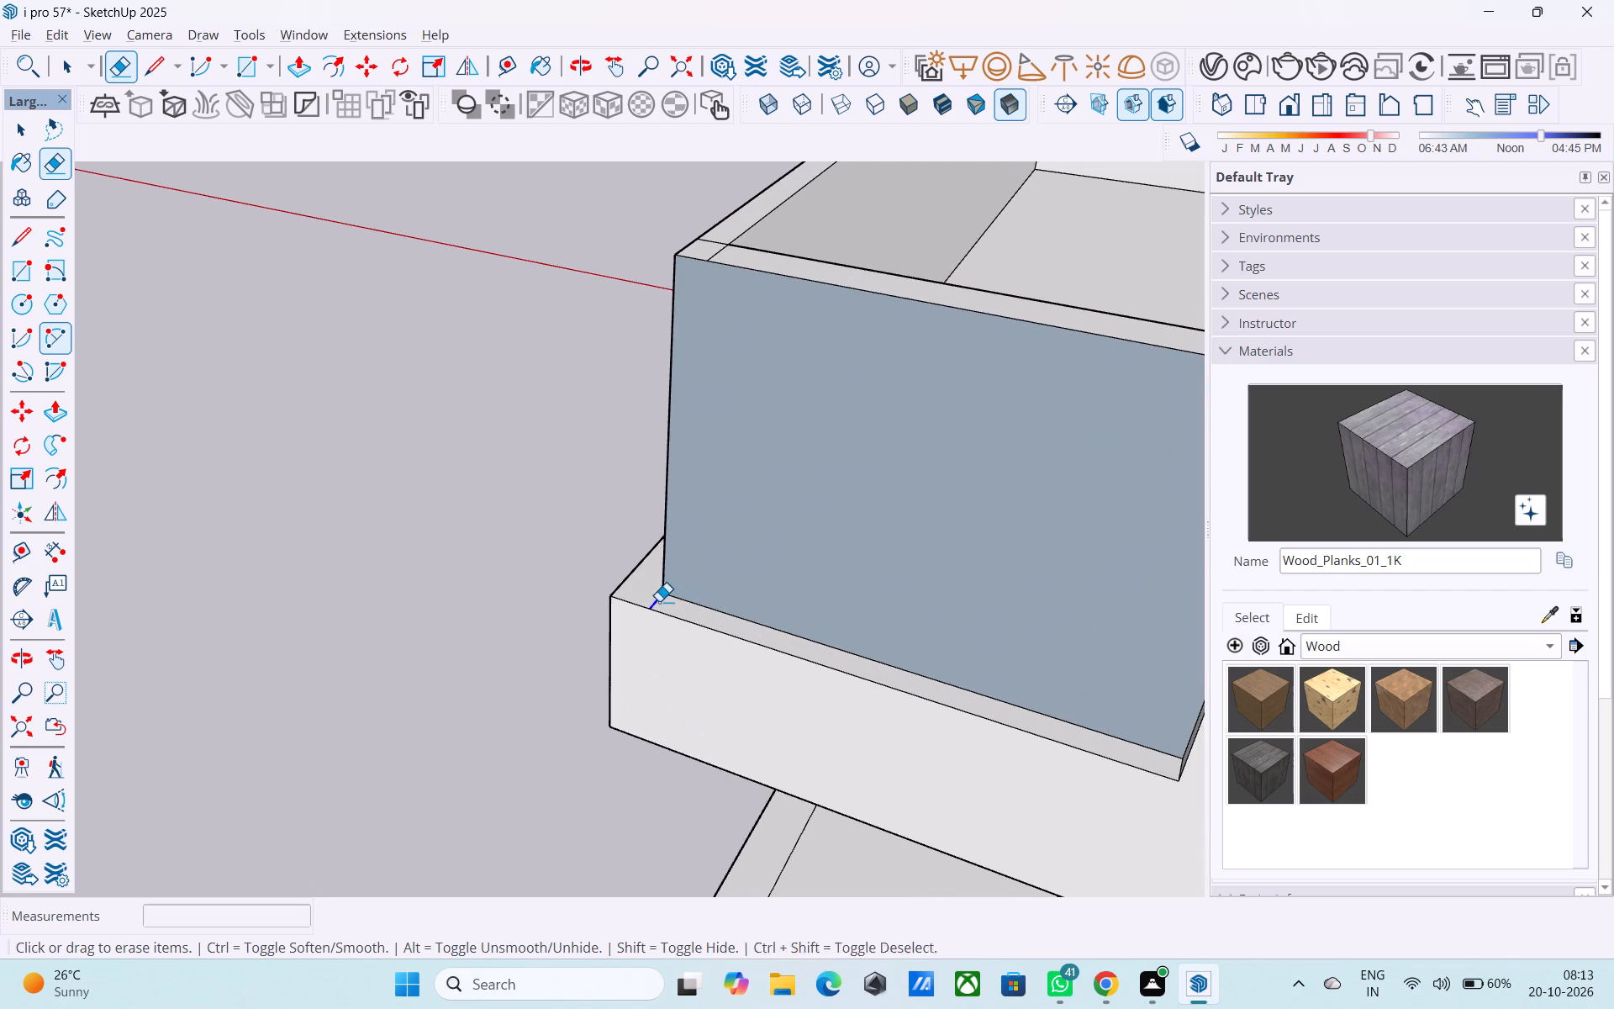
pyautogui.click(722, 252)
pyautogui.click(717, 242)
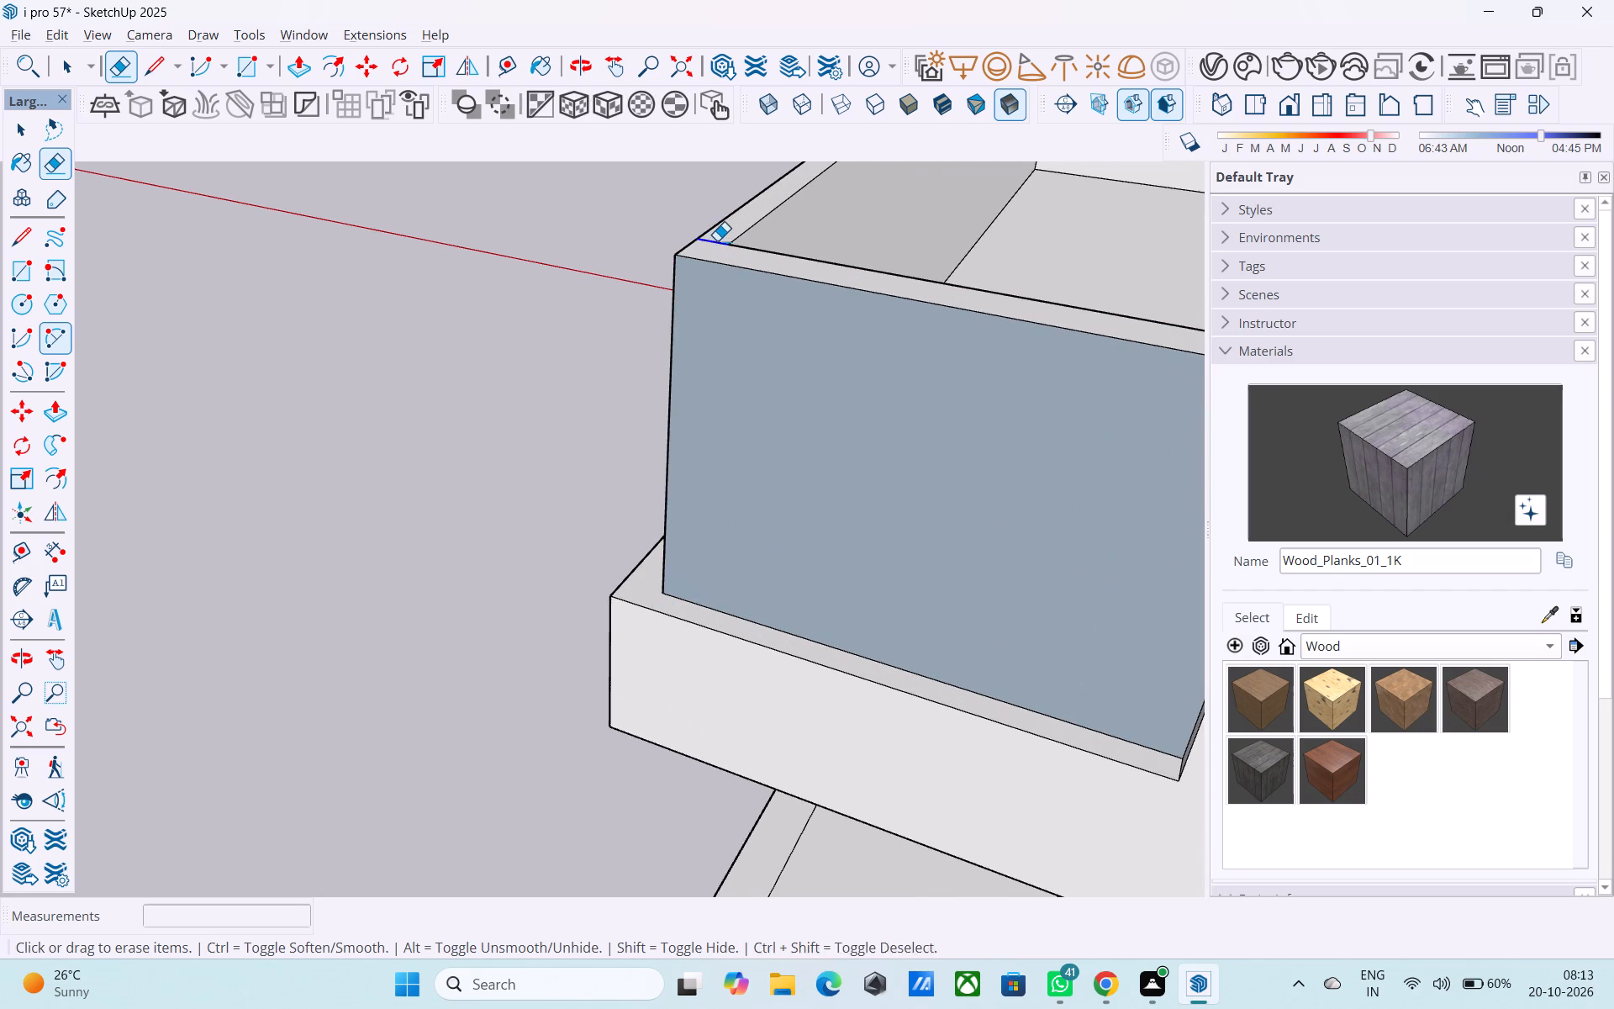
# Reverse the outer end face of the parapet above the door.
pyautogui.scroll(-5, 466, 445)
pyautogui.moveTo(519, 434); pyautogui.dragTo(1130, 348, button='middle')
pyautogui.scroll(2, 556, 452)
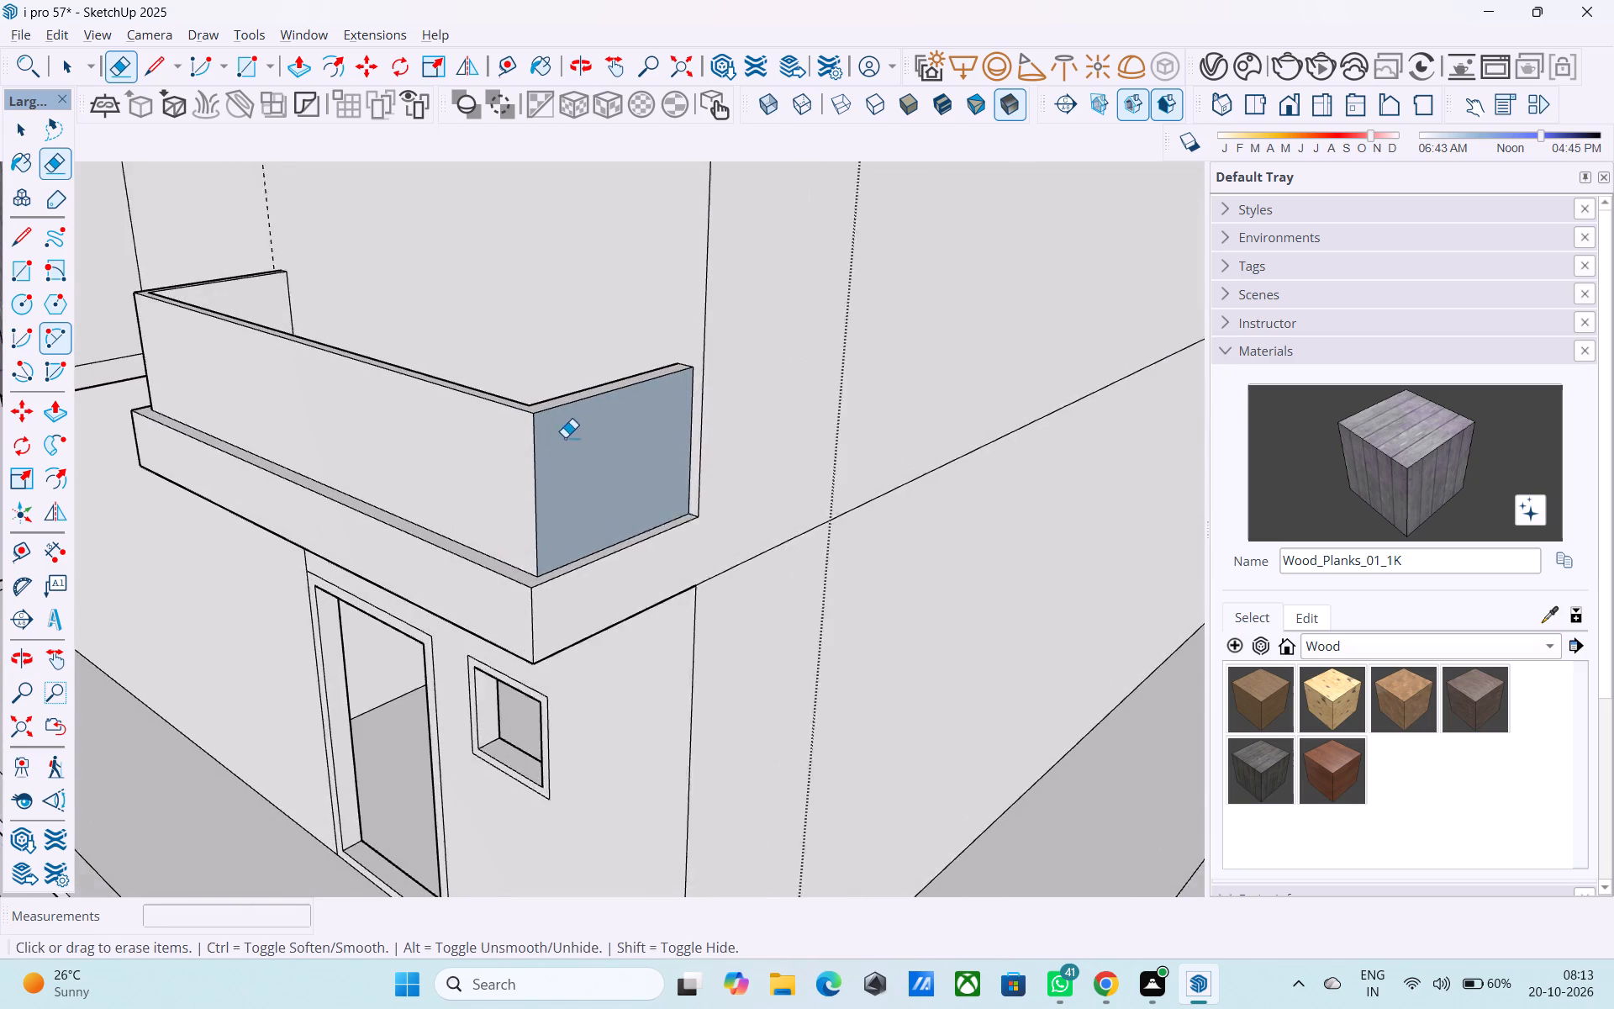
pyautogui.scroll(6, 565, 437)
pyautogui.press('space')
pyautogui.click(592, 426)
pyautogui.rightClick(592, 426)
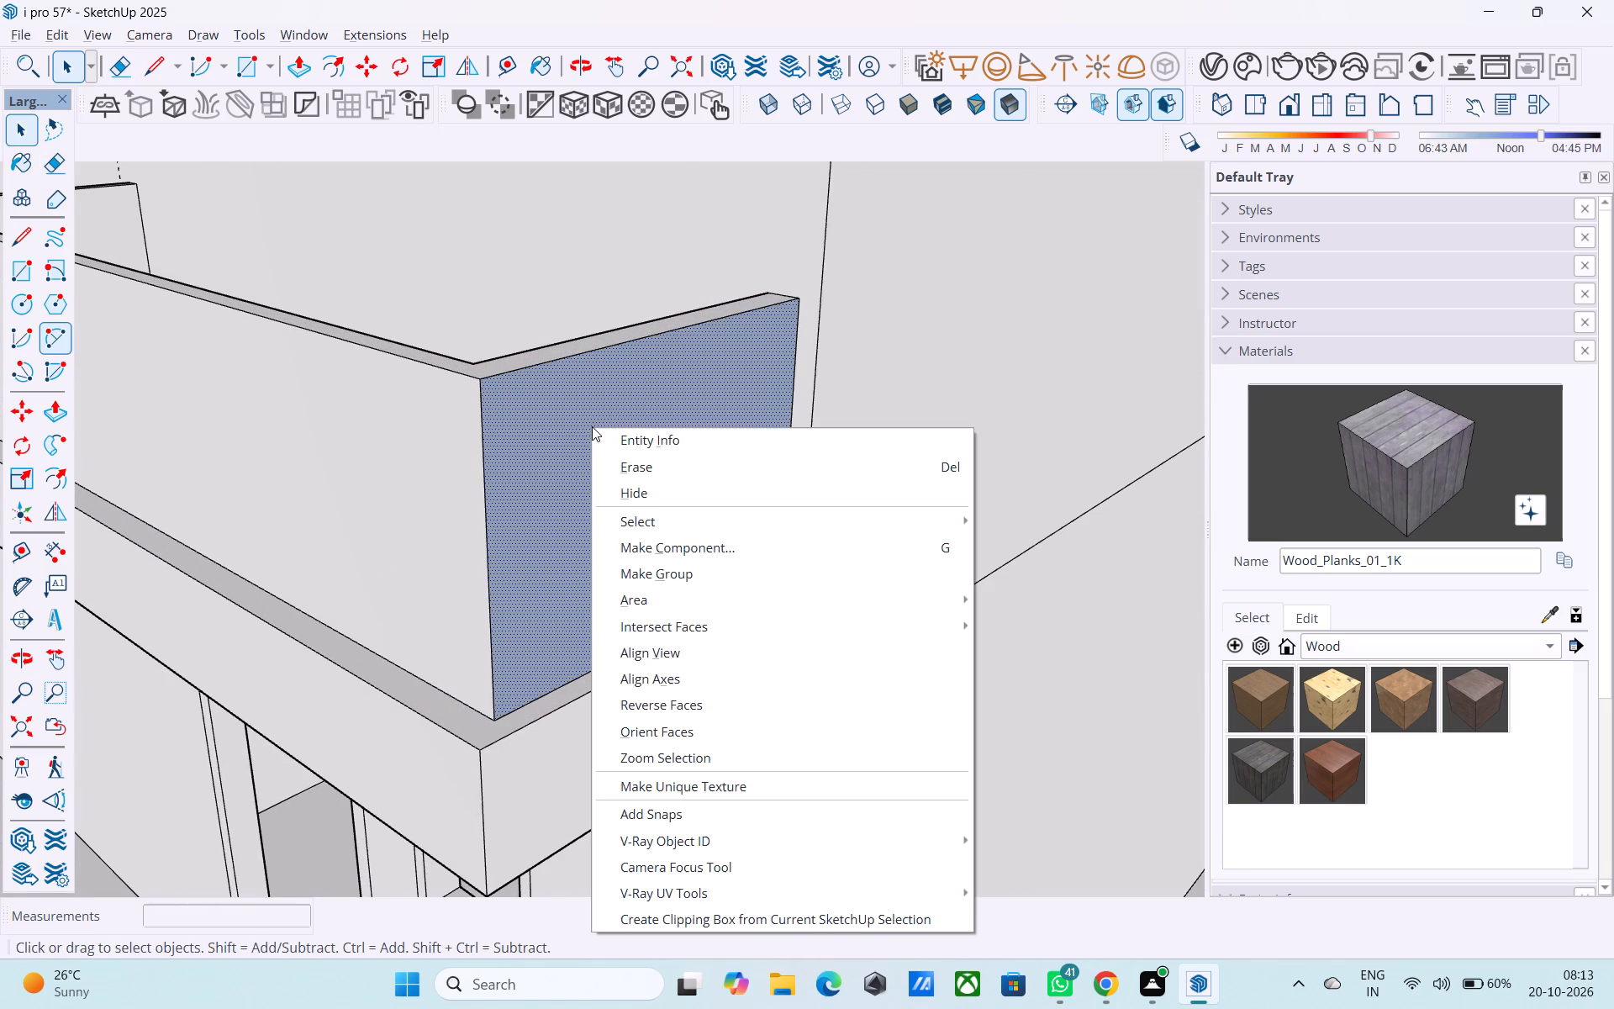
pyautogui.click(689, 707)
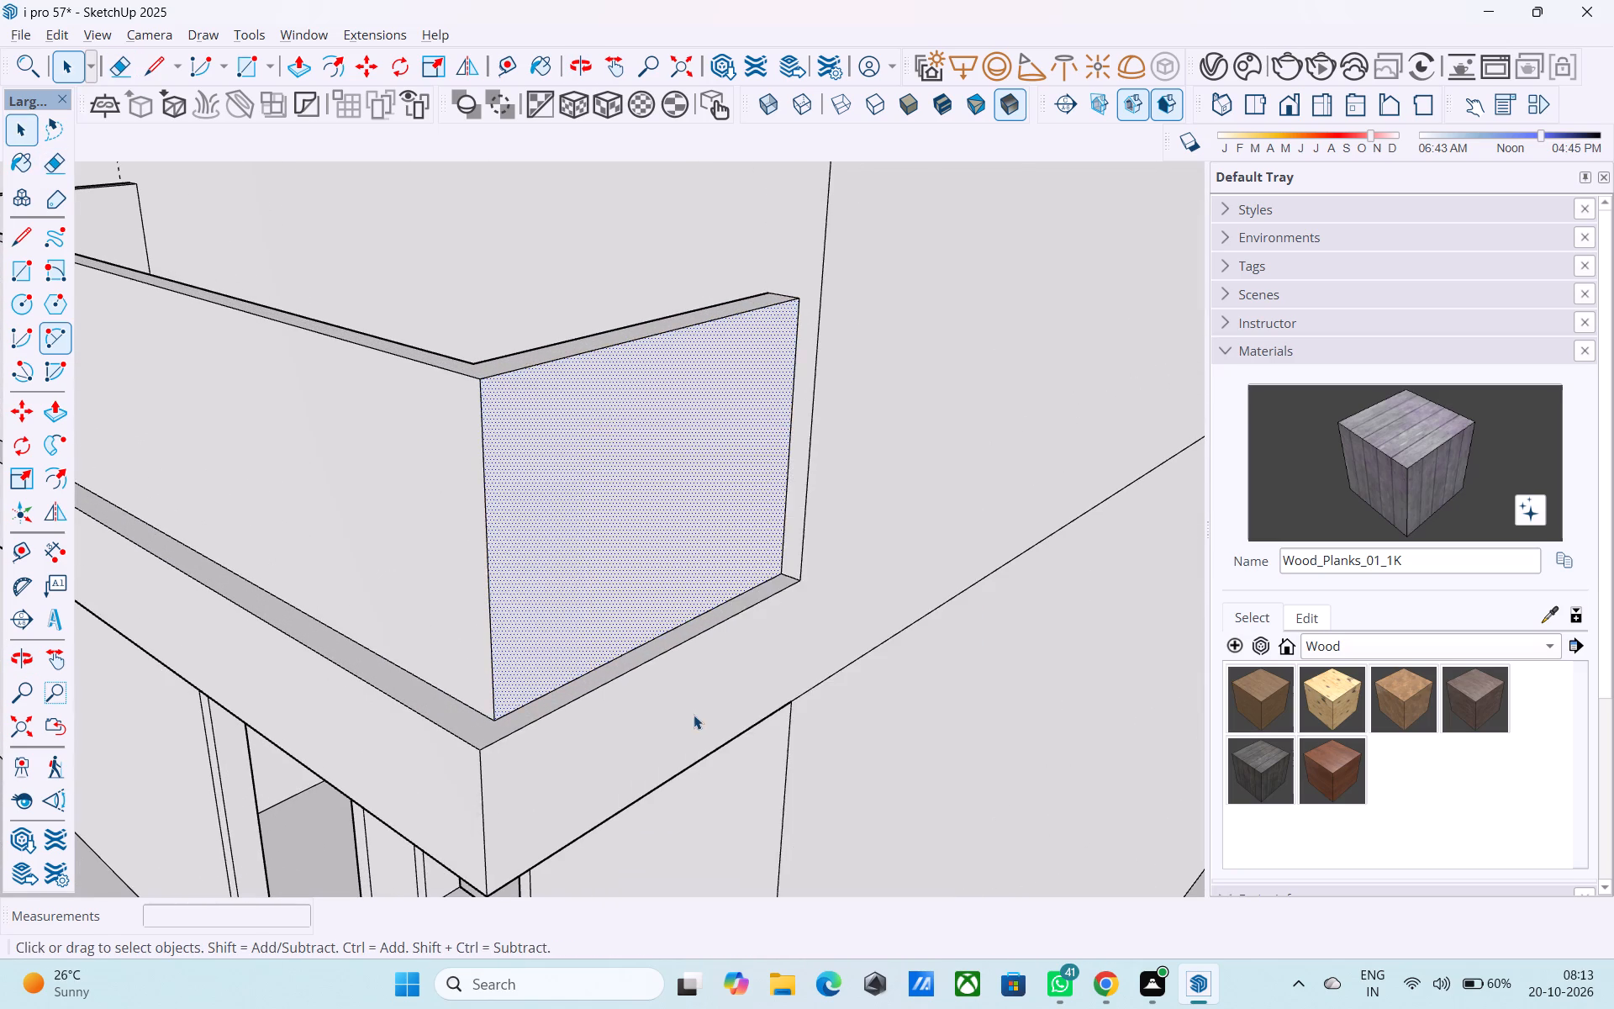
# Apply the Glass_Basic_1 material to the outer front and end faces of the roof-level overhang's parapet.
pyautogui.scroll(-2, 694, 705)
pyautogui.moveTo(693, 700); pyautogui.dragTo(1138, 819, button='middle')
pyautogui.scroll(-11, 1089, 693)
pyautogui.moveTo(1024, 676); pyautogui.dragTo(187, 753, button='middle')
pyautogui.moveTo(590, 609); pyautogui.dragTo(1111, 474, button='middle')
pyautogui.scroll(-2, 639, 349)
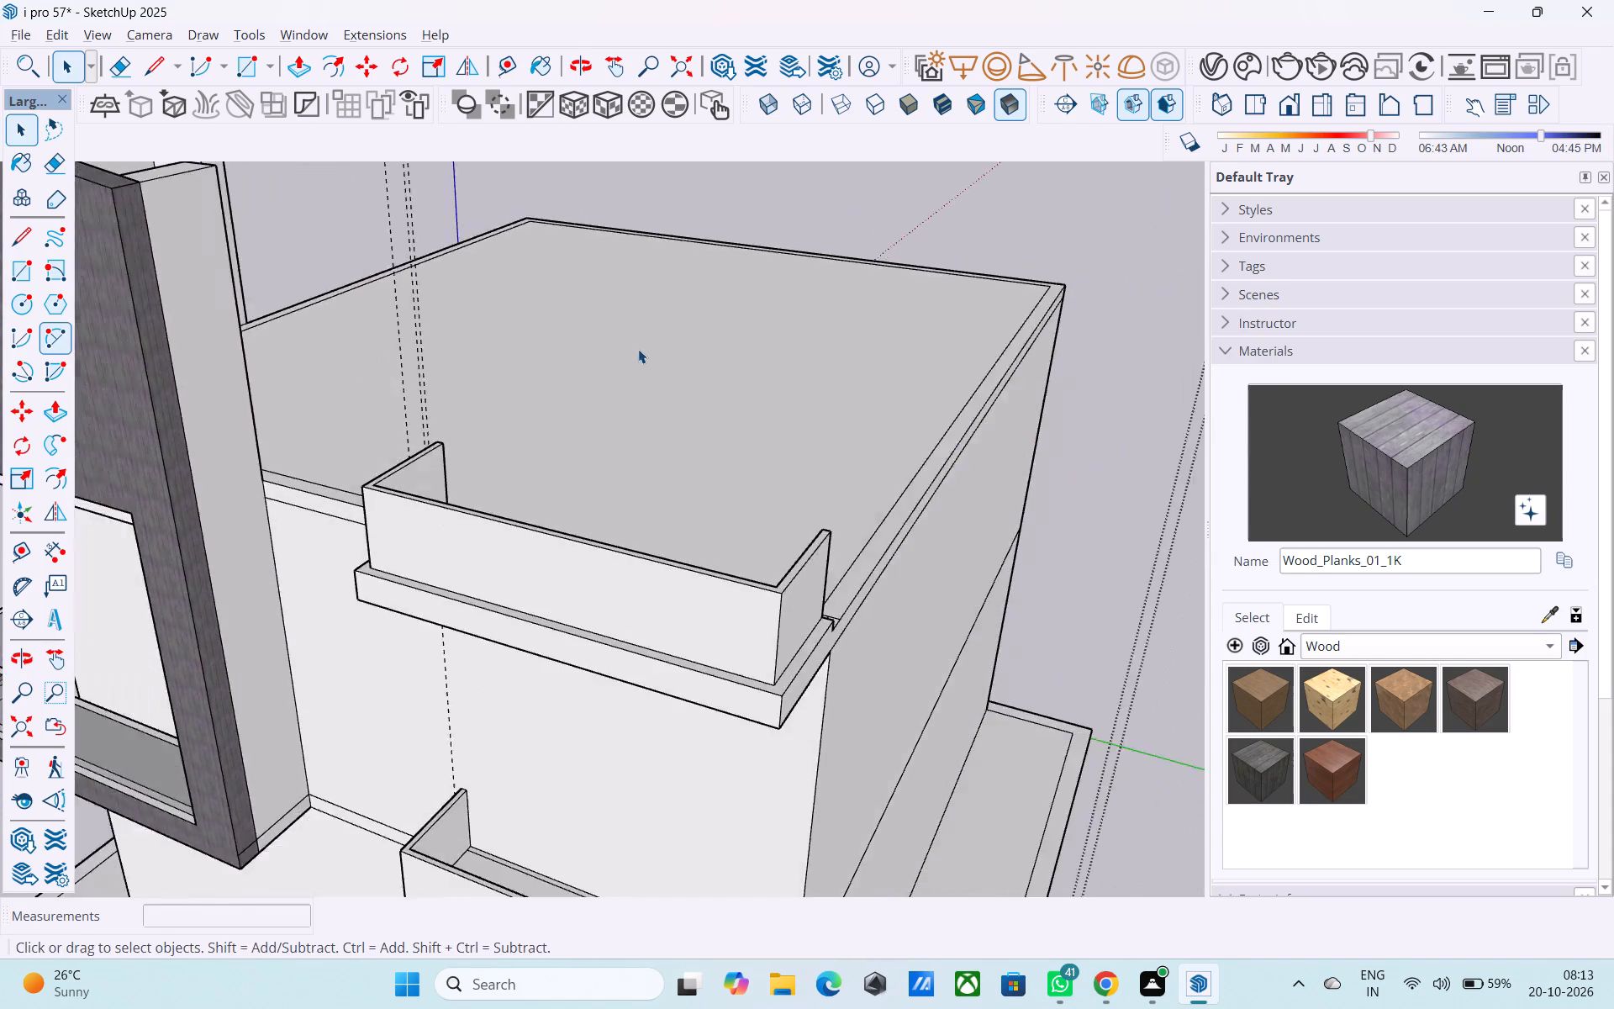
pyautogui.scroll(-3, 638, 349)
pyautogui.moveTo(614, 383); pyautogui.dragTo(1143, 284, button='middle')
pyautogui.scroll(-1, 805, 402)
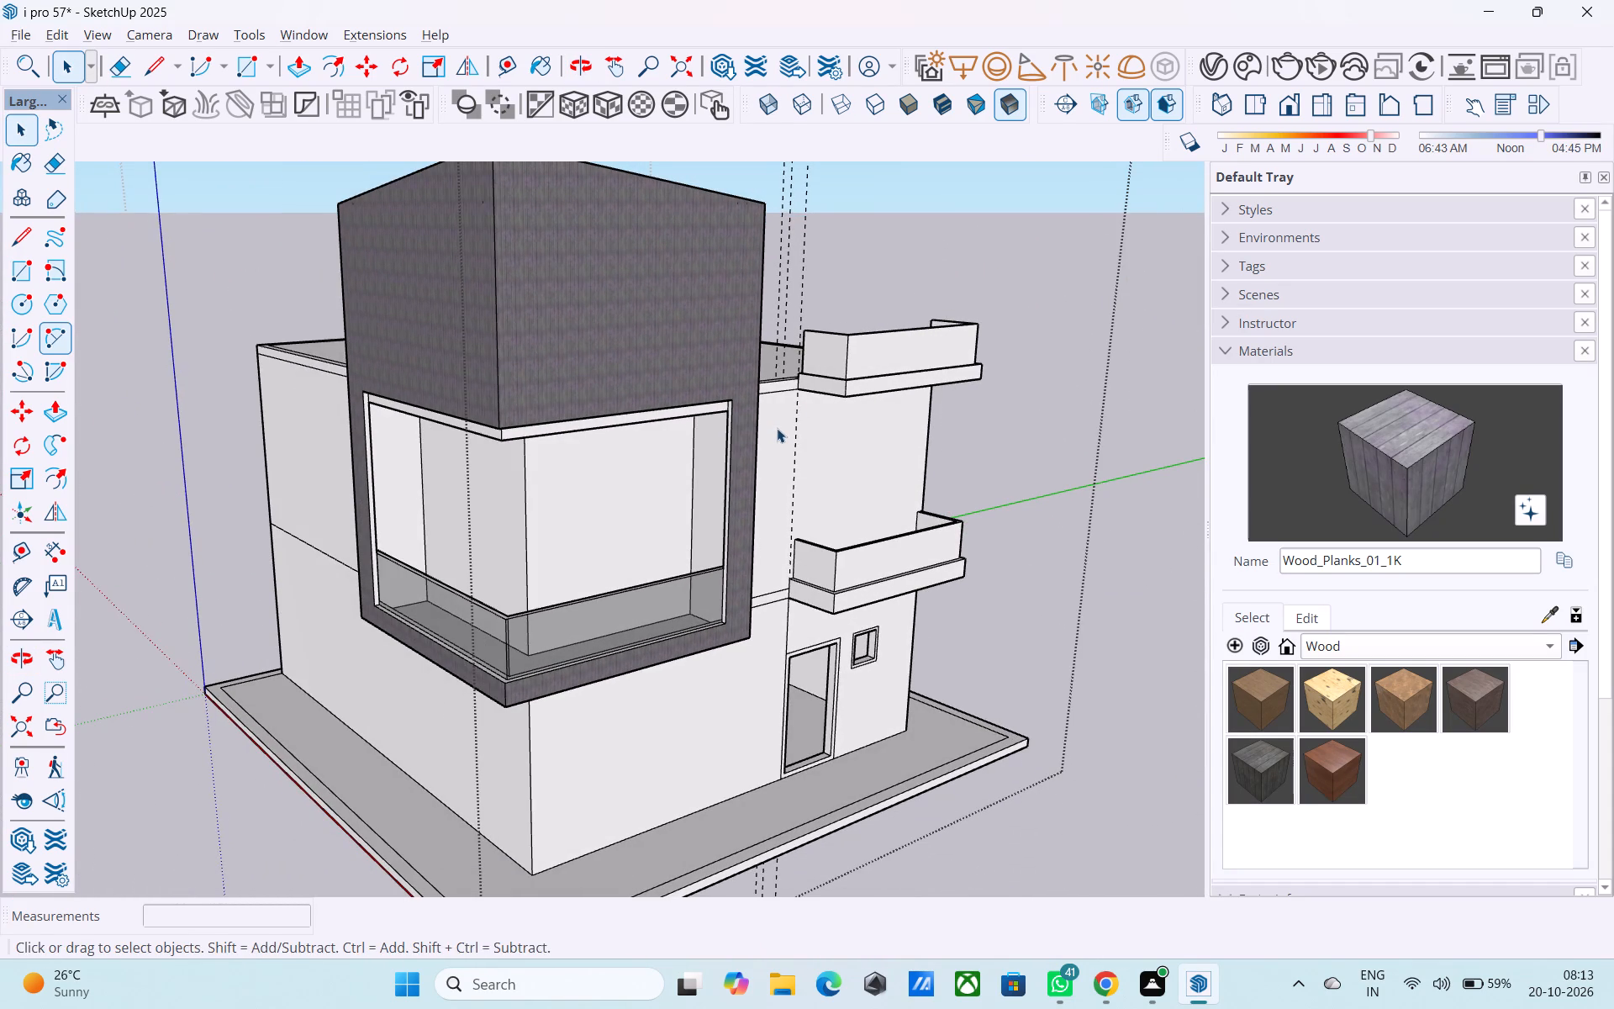
pyautogui.middleClick(816, 445)
pyautogui.moveTo(921, 362); pyautogui.dragTo(698, 407, button='middle')
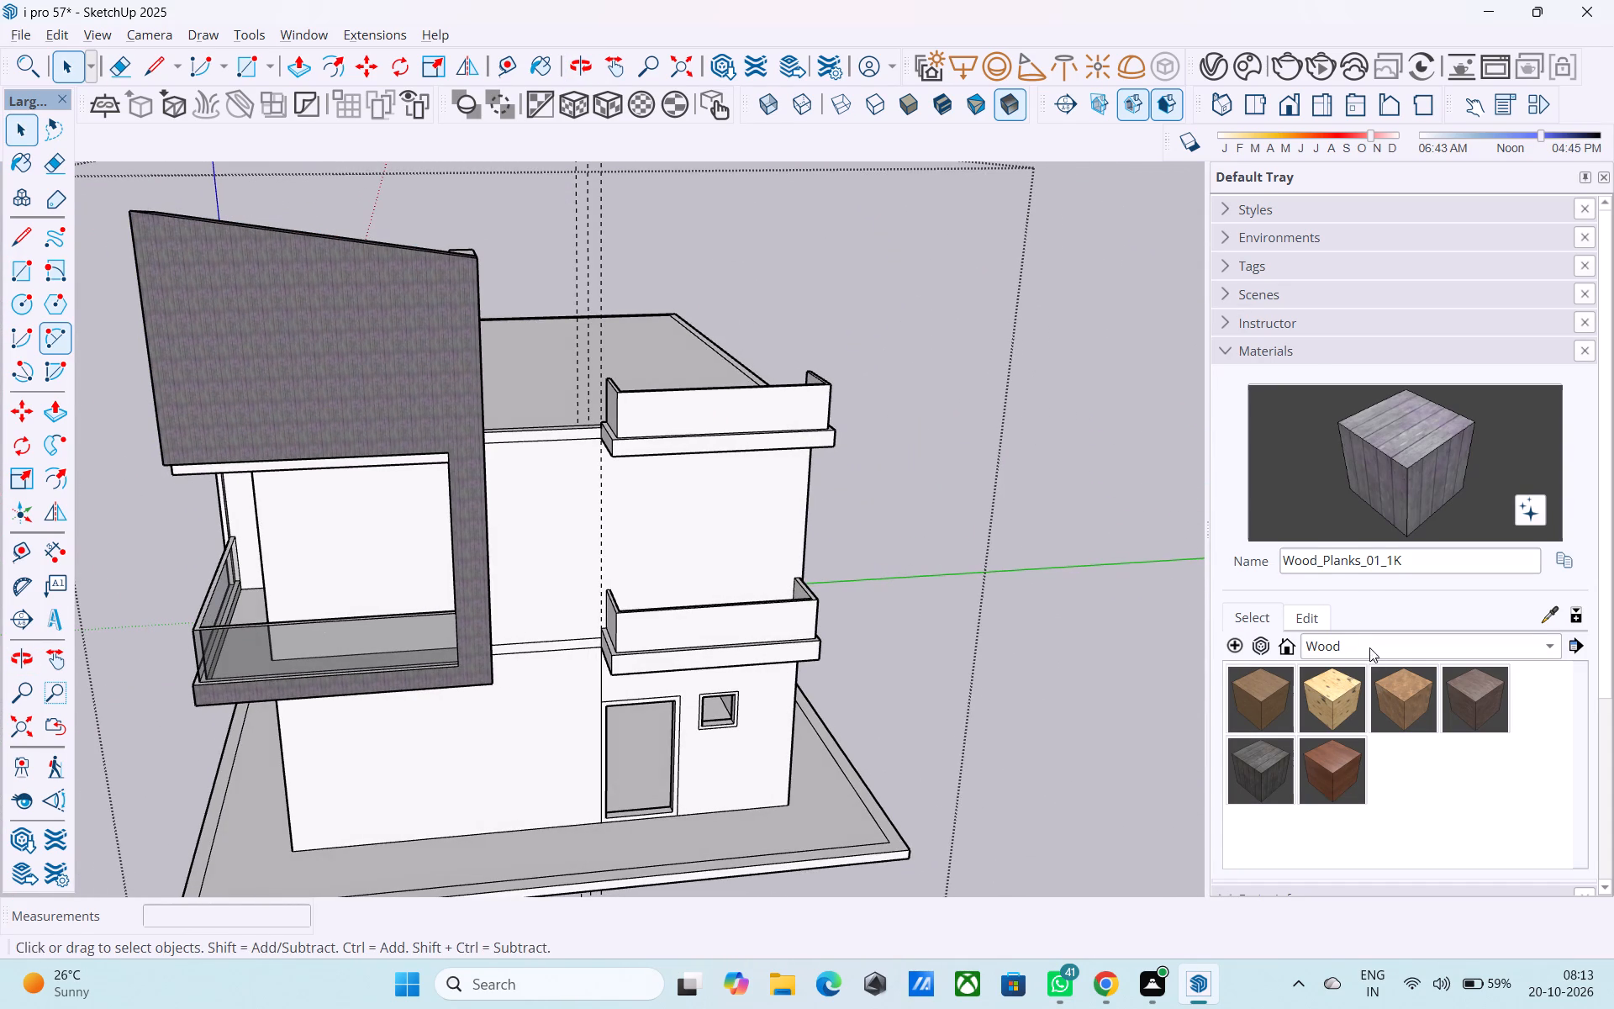
pyautogui.click(1369, 647)
pyautogui.click(1364, 472)
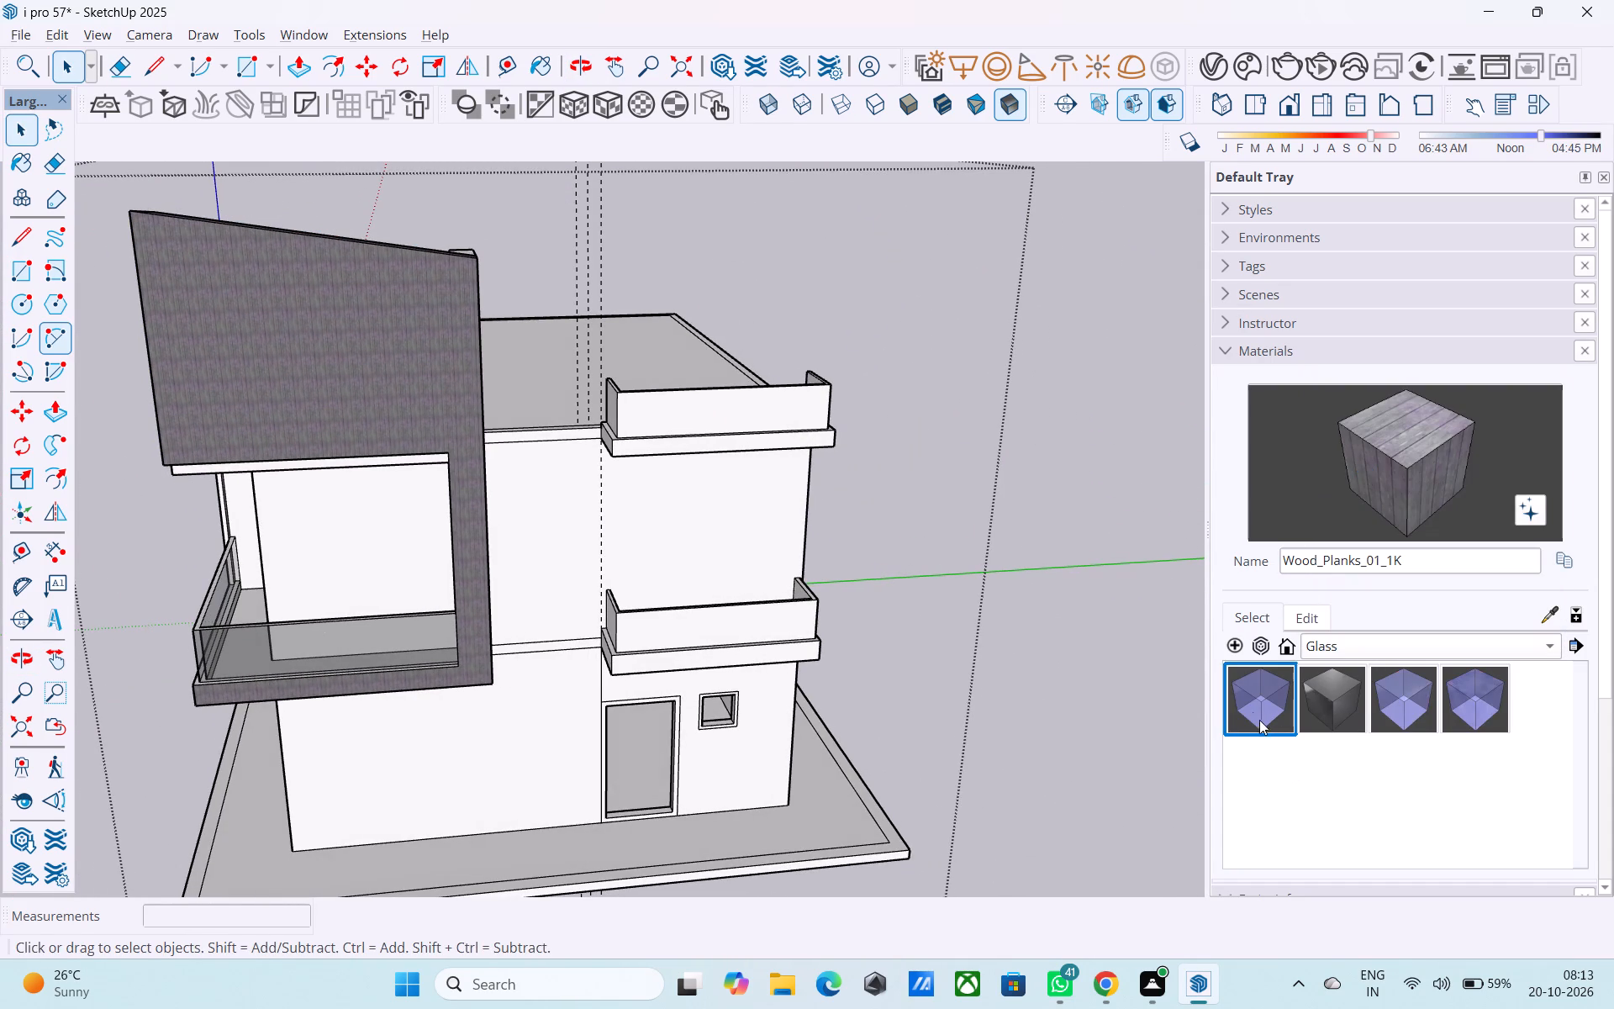
pyautogui.click(1251, 711)
pyautogui.click(720, 399)
pyautogui.moveTo(648, 421); pyautogui.dragTo(657, 426, button='middle')
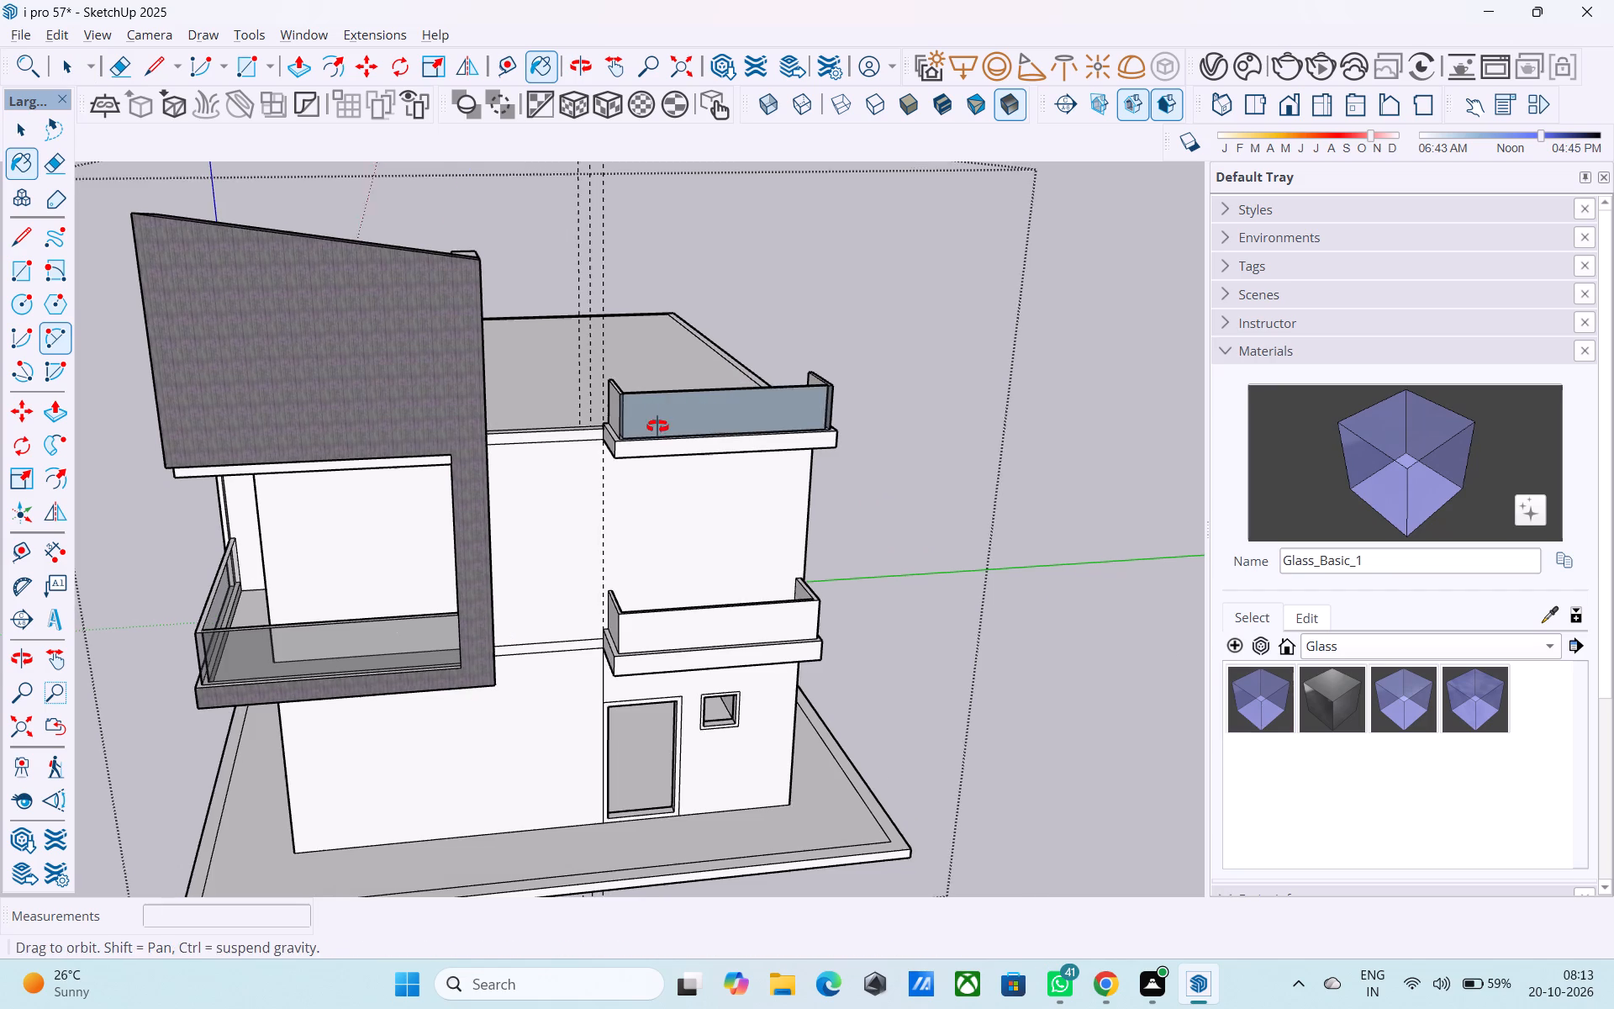
pyautogui.moveTo(657, 426); pyautogui.dragTo(660, 428, button='middle')
pyautogui.scroll(6, 659, 428)
pyautogui.click(605, 399)
pyautogui.moveTo(724, 433); pyautogui.dragTo(285, 453, button='middle')
pyautogui.scroll(1, 409, 452)
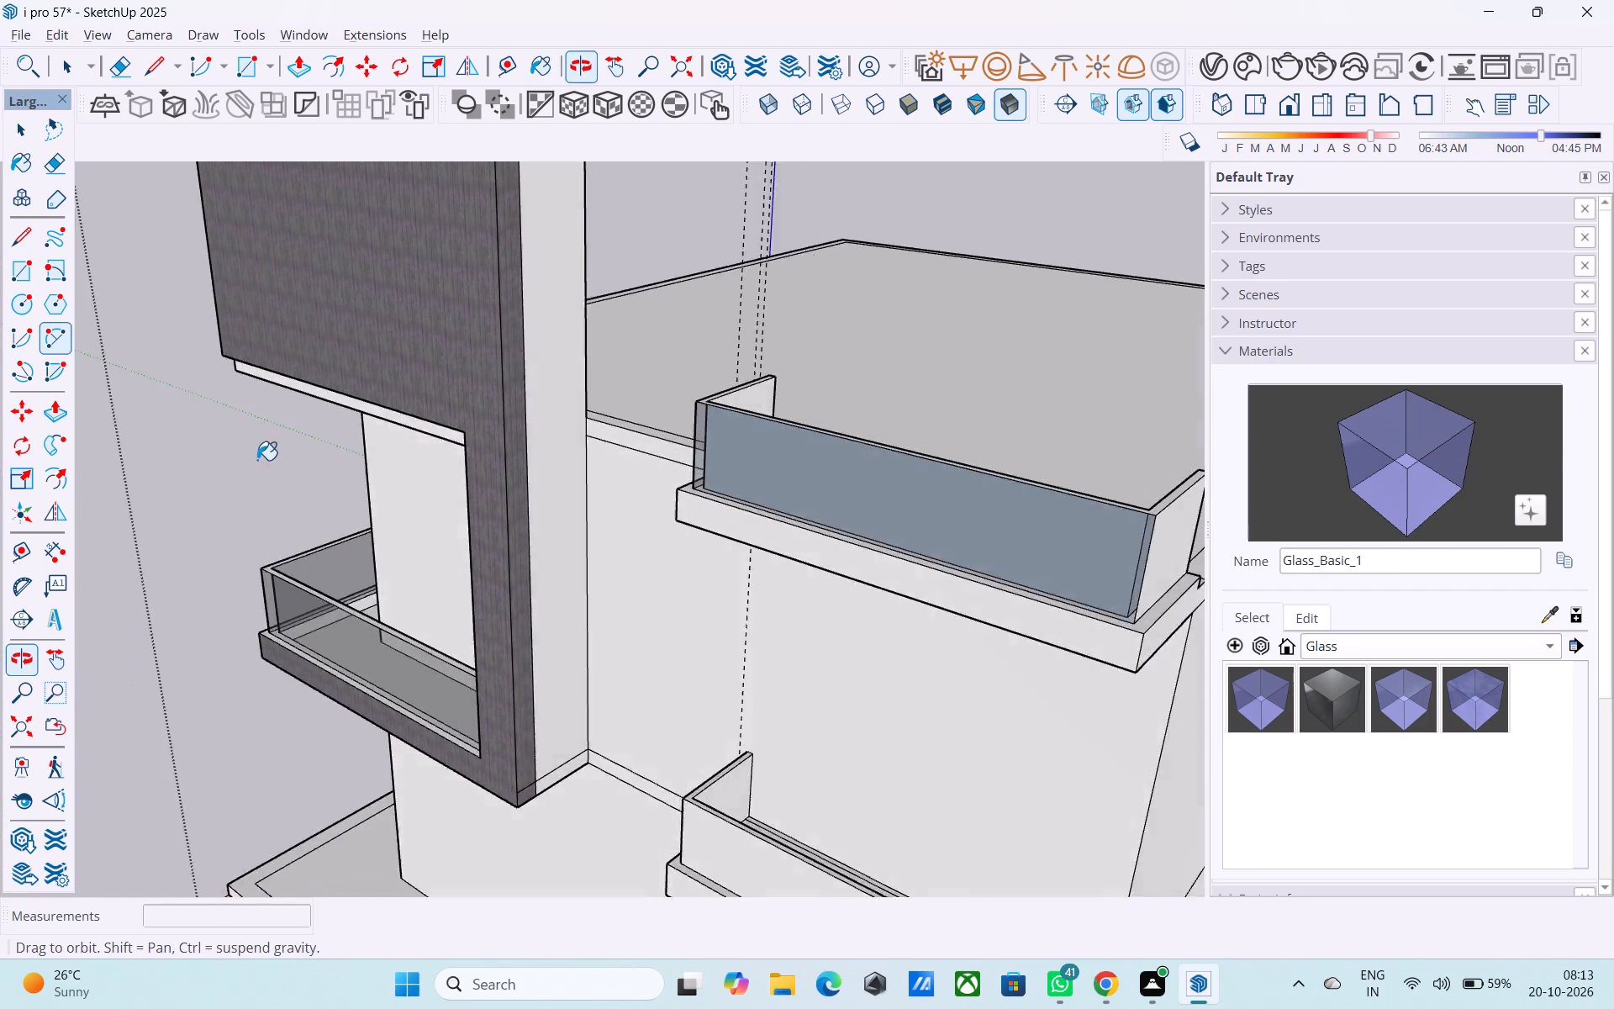
pyautogui.scroll(-4, 260, 459)
pyautogui.moveTo(767, 526); pyautogui.dragTo(741, 510, button='middle')
pyautogui.scroll(4, 743, 511)
pyautogui.click(752, 514)
# Paint the inner long face and both inner end faces of the roof-level parapet with Glass_Basic_1.
pyautogui.moveTo(753, 505); pyautogui.dragTo(382, 583, button='middle')
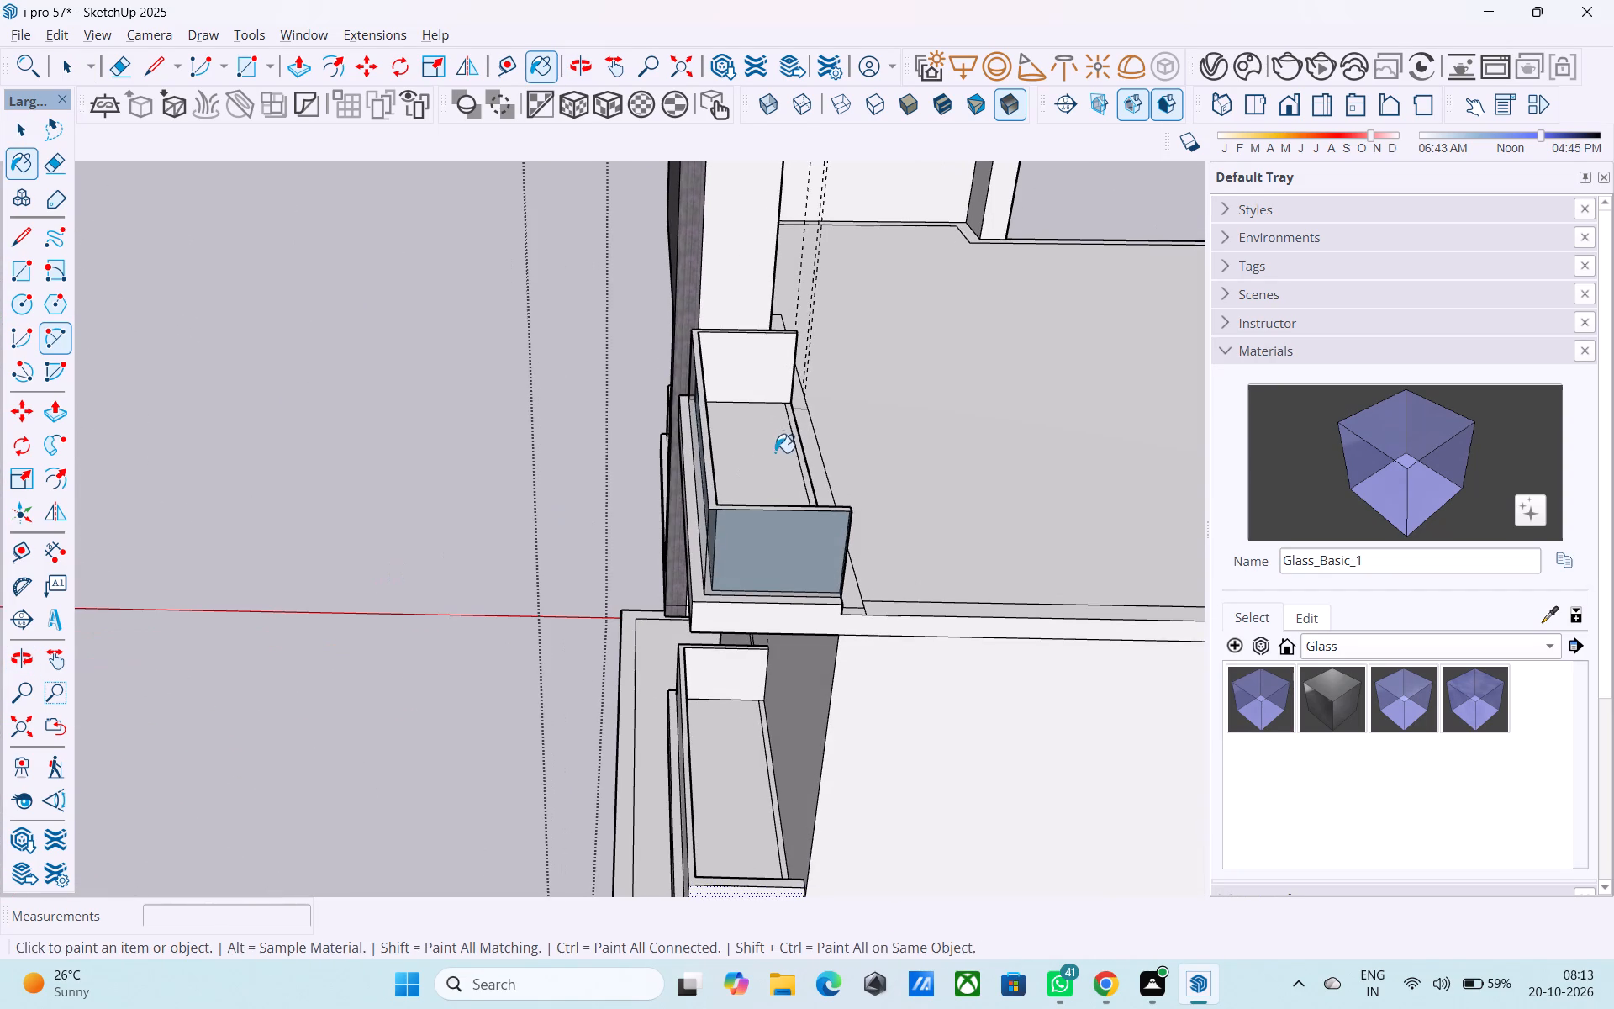
pyautogui.click(767, 389)
pyautogui.moveTo(782, 443); pyautogui.dragTo(410, 442, button='middle')
pyautogui.scroll(-4, 415, 437)
pyautogui.scroll(4, 903, 574)
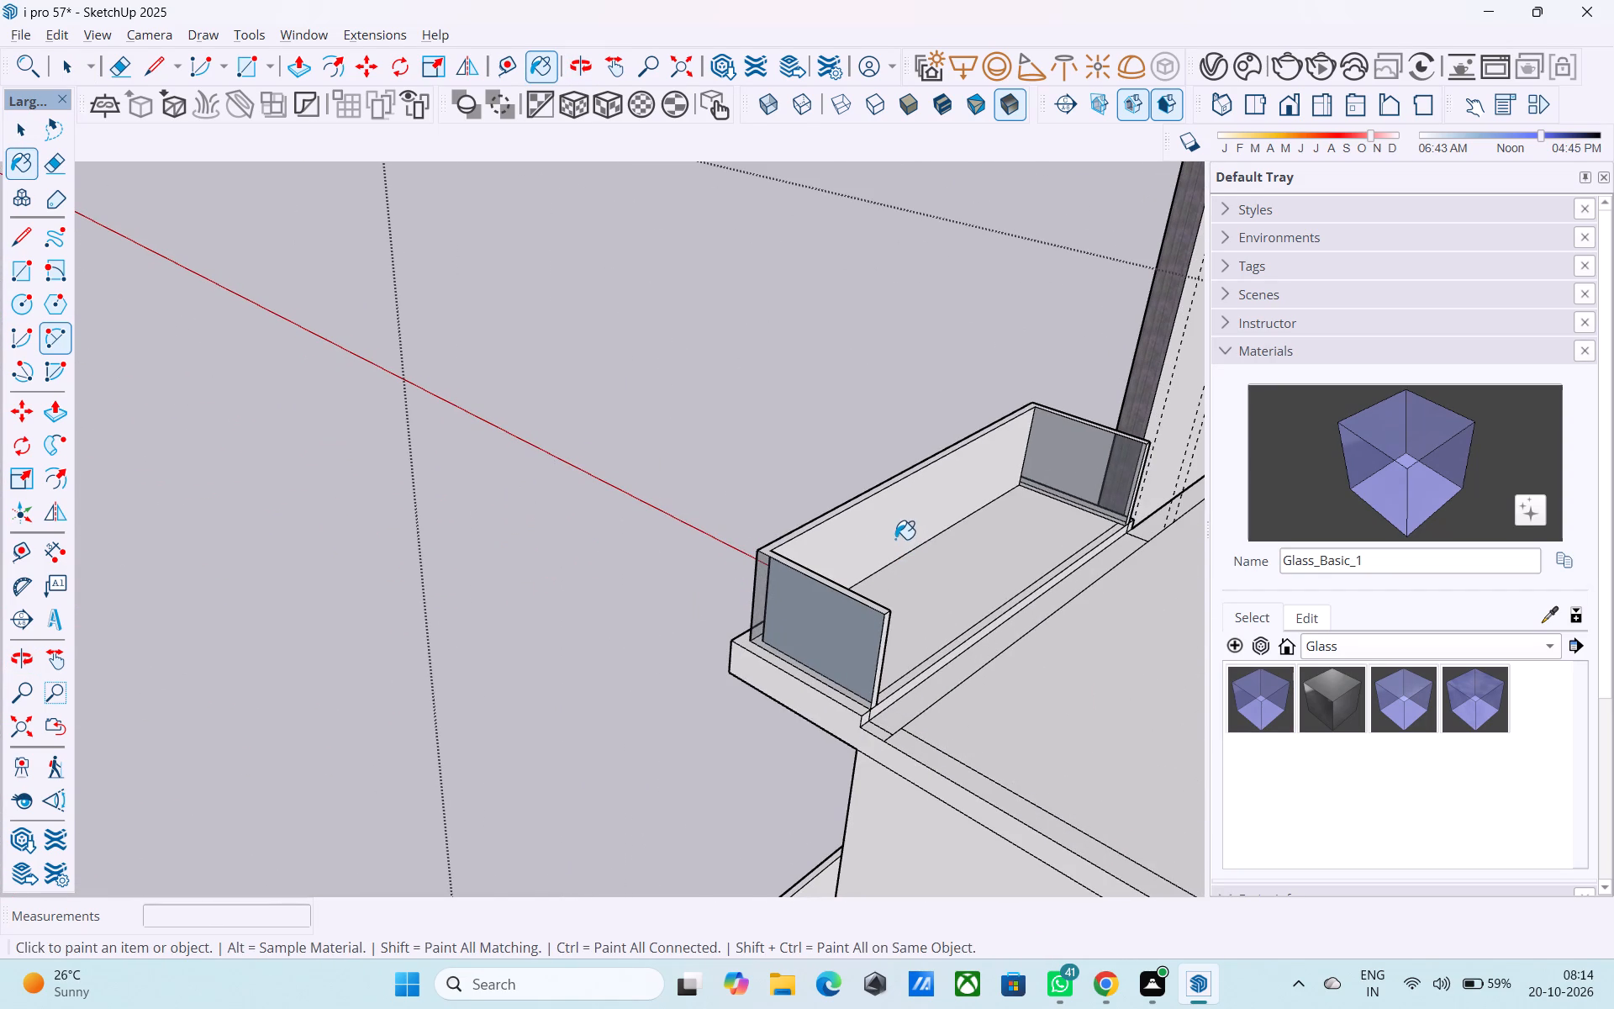
pyautogui.click(895, 538)
pyautogui.click(1075, 468)
pyautogui.moveTo(1086, 512); pyautogui.dragTo(774, 477, button='middle')
pyautogui.scroll(-7, 1026, 484)
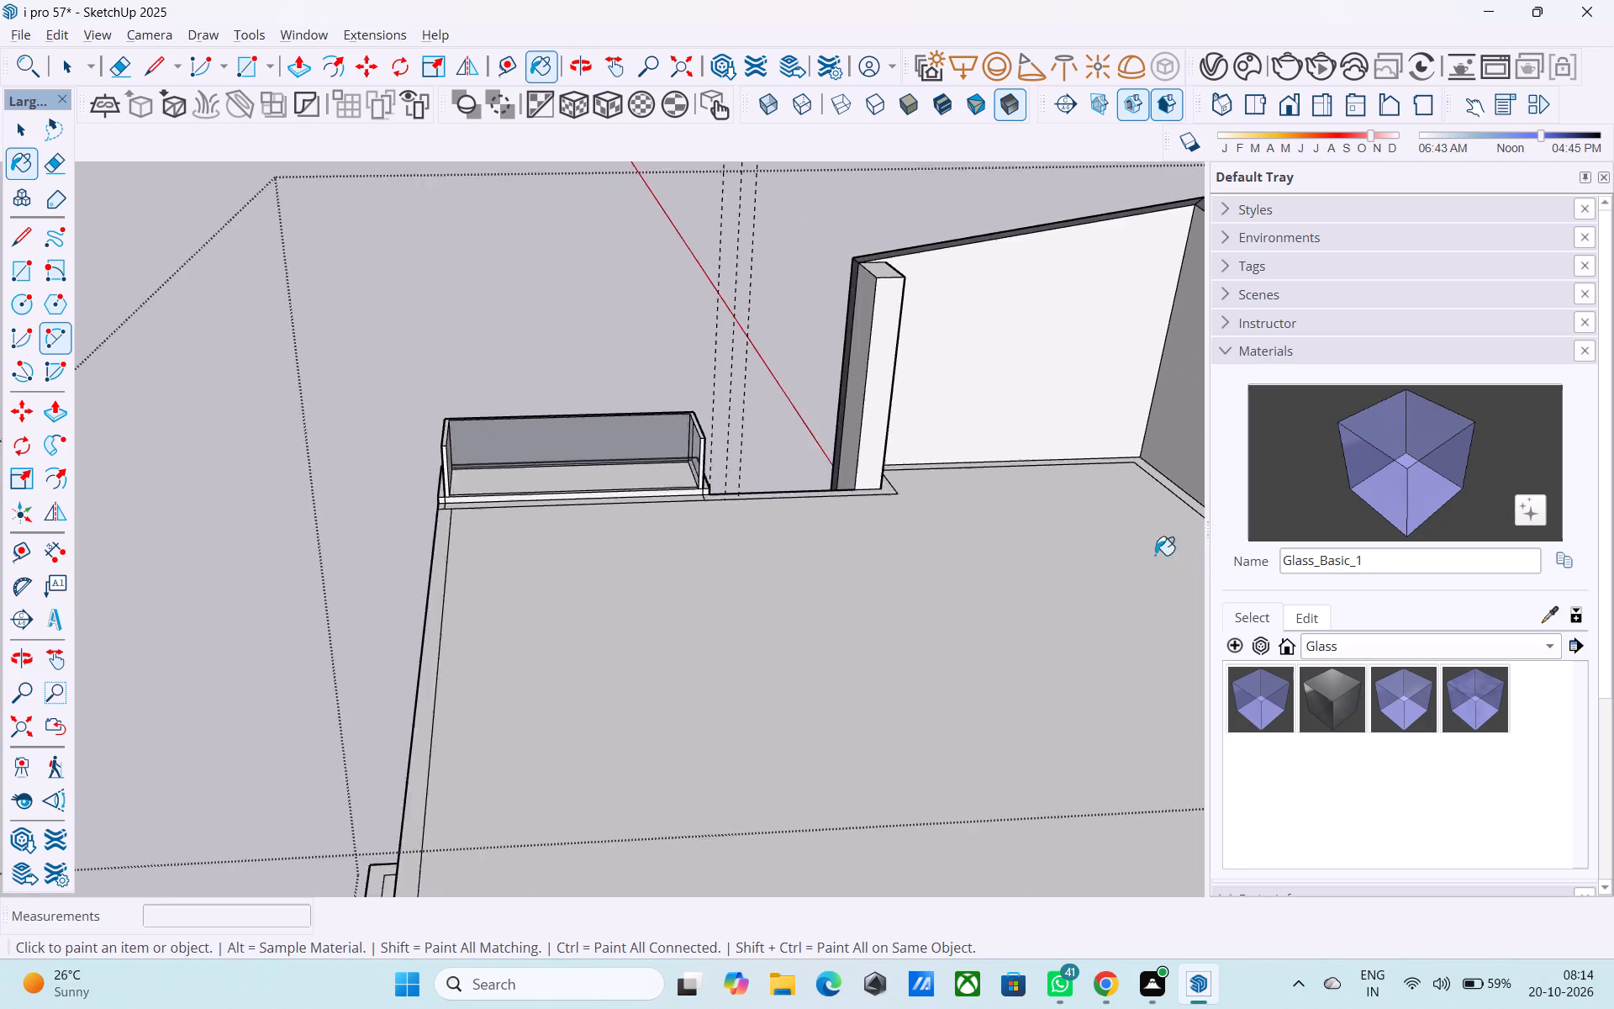
pyautogui.scroll(-1, 1155, 555)
pyautogui.scroll(3, 730, 482)
pyautogui.scroll(8, 492, 434)
pyautogui.moveTo(356, 466); pyautogui.dragTo(280, 451, button='middle')
pyautogui.click(363, 452)
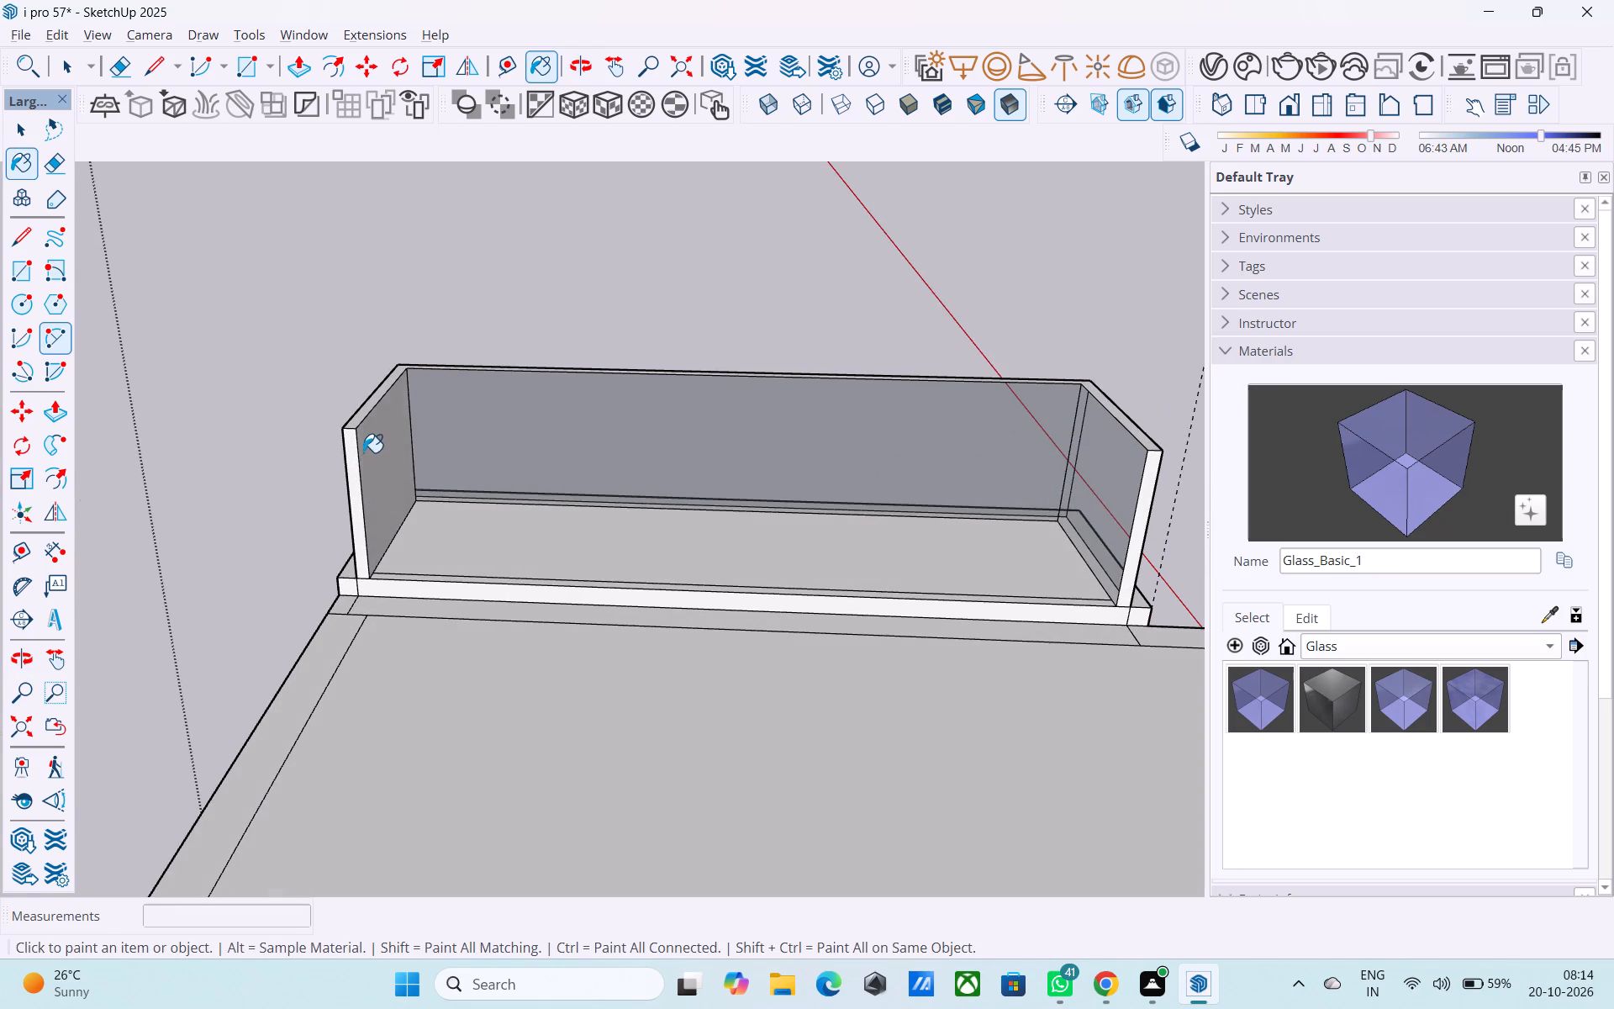
# Paint the outer front and end faces of the parapet above the door with Glass_Basic_1.
pyautogui.moveTo(363, 453); pyautogui.dragTo(973, 504, button='middle')
pyautogui.scroll(-4, 851, 478)
pyautogui.moveTo(636, 533); pyautogui.dragTo(1137, 548, button='middle')
pyautogui.scroll(-8, 922, 446)
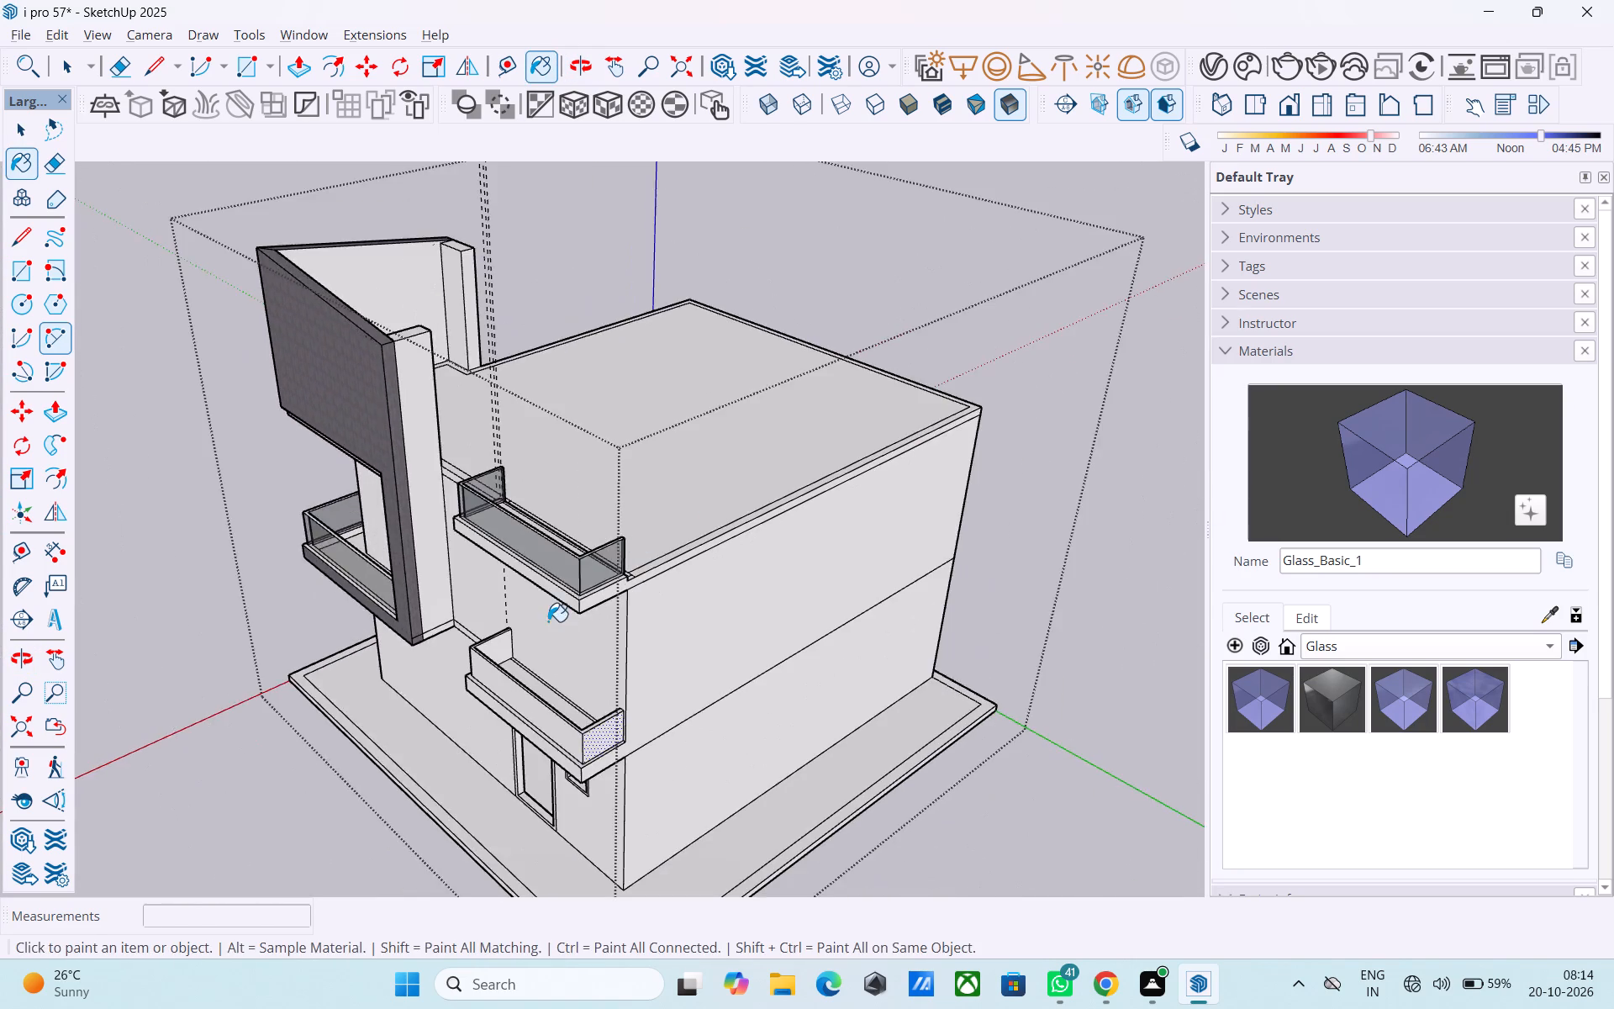
pyautogui.moveTo(548, 609); pyautogui.dragTo(632, 540, button='middle')
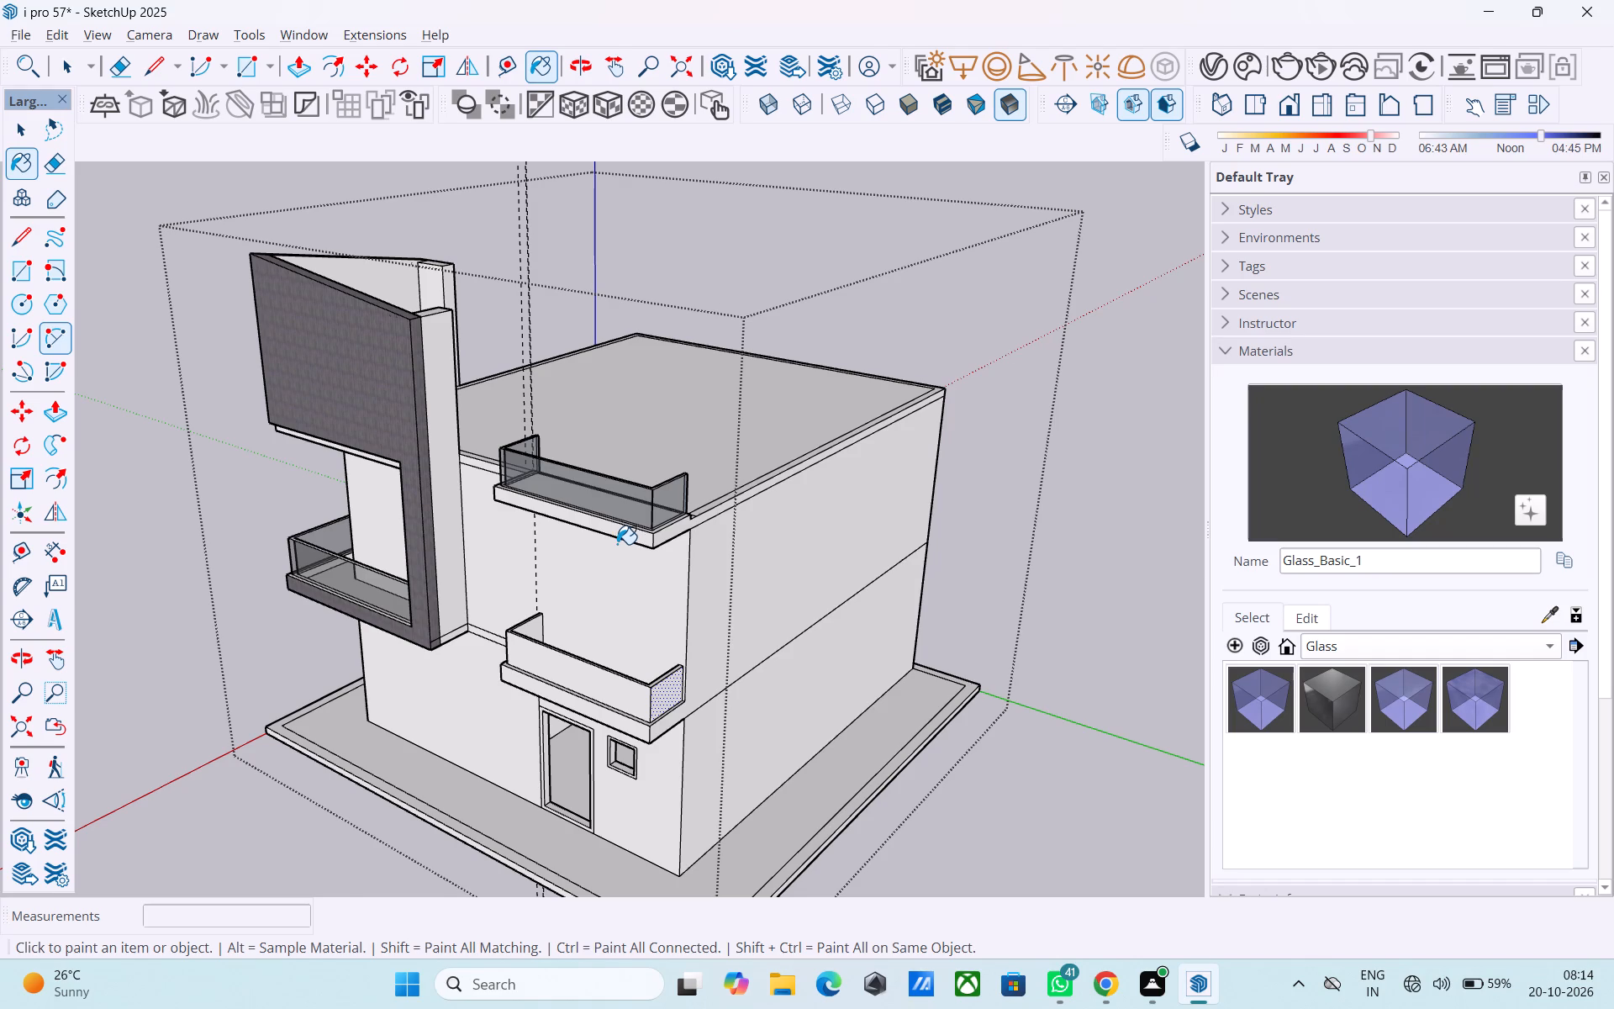
pyautogui.scroll(10, 662, 749)
pyautogui.click(646, 635)
pyautogui.click(608, 622)
pyautogui.scroll(1, 588, 610)
pyautogui.moveTo(588, 610); pyautogui.dragTo(961, 609, button='middle')
pyautogui.scroll(-5, 961, 609)
pyautogui.moveTo(542, 596); pyautogui.dragTo(779, 589, button='middle')
pyautogui.click(1012, 591)
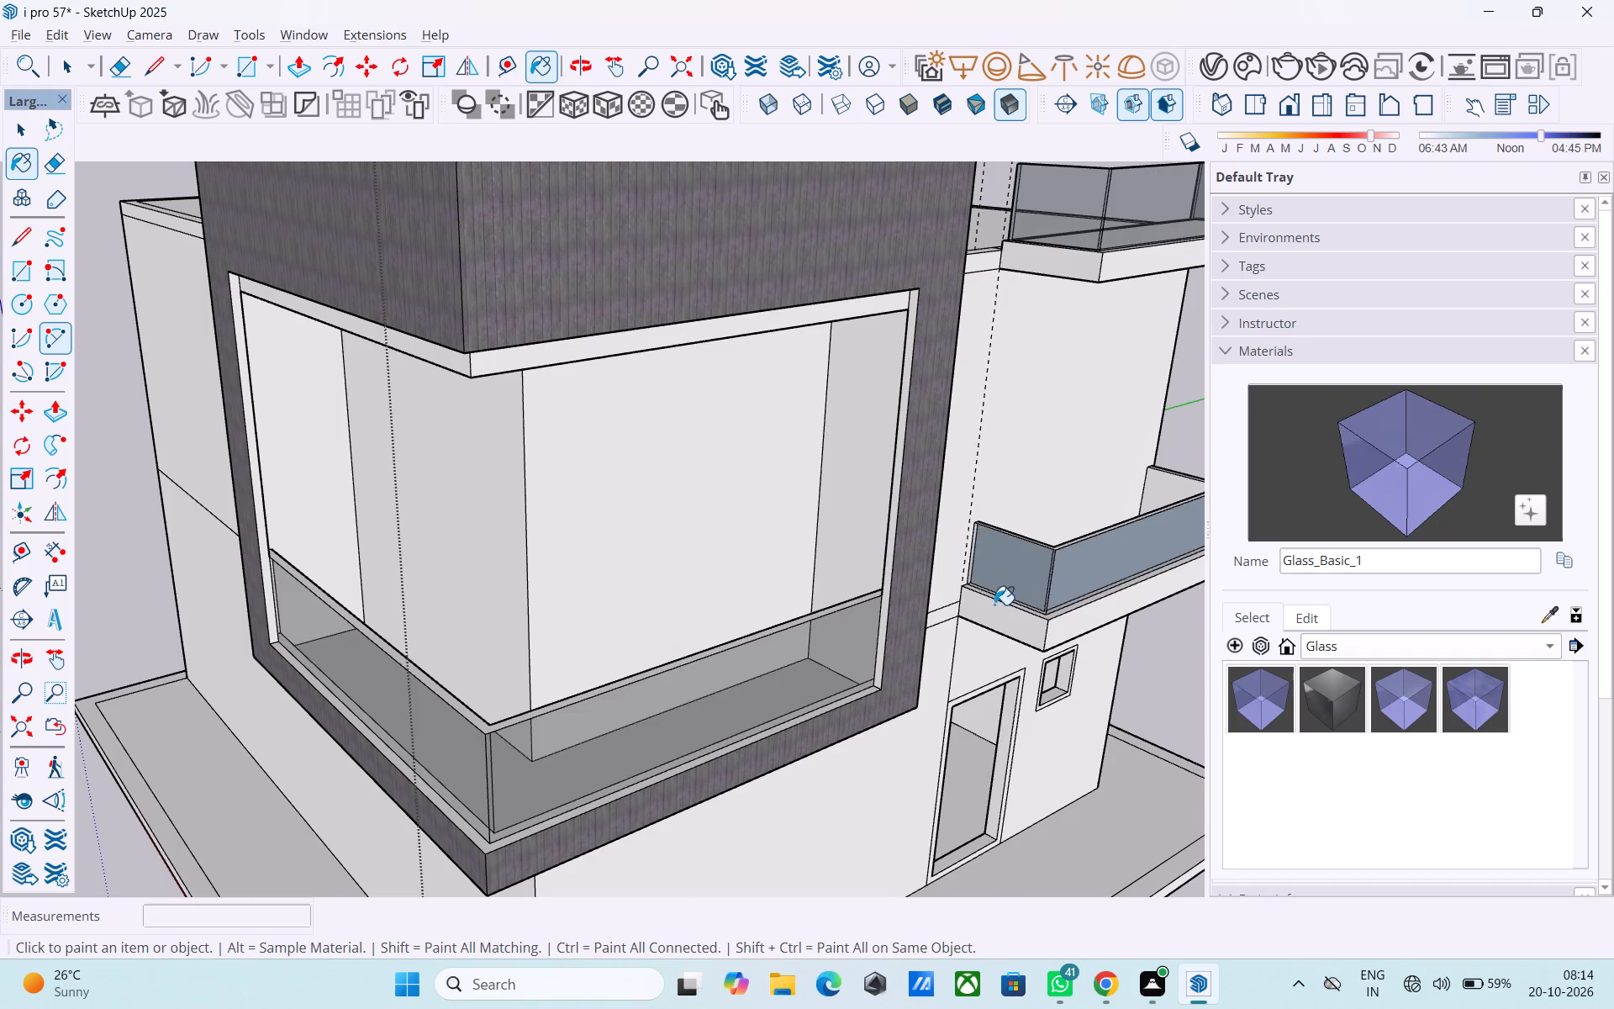
# Paint the inner long face and both inner end faces of the parapet above the door with Glass_Basic_1.
pyautogui.scroll(-4, 605, 665)
pyautogui.moveTo(911, 590); pyautogui.dragTo(406, 653, button='middle')
pyautogui.scroll(7, 353, 653)
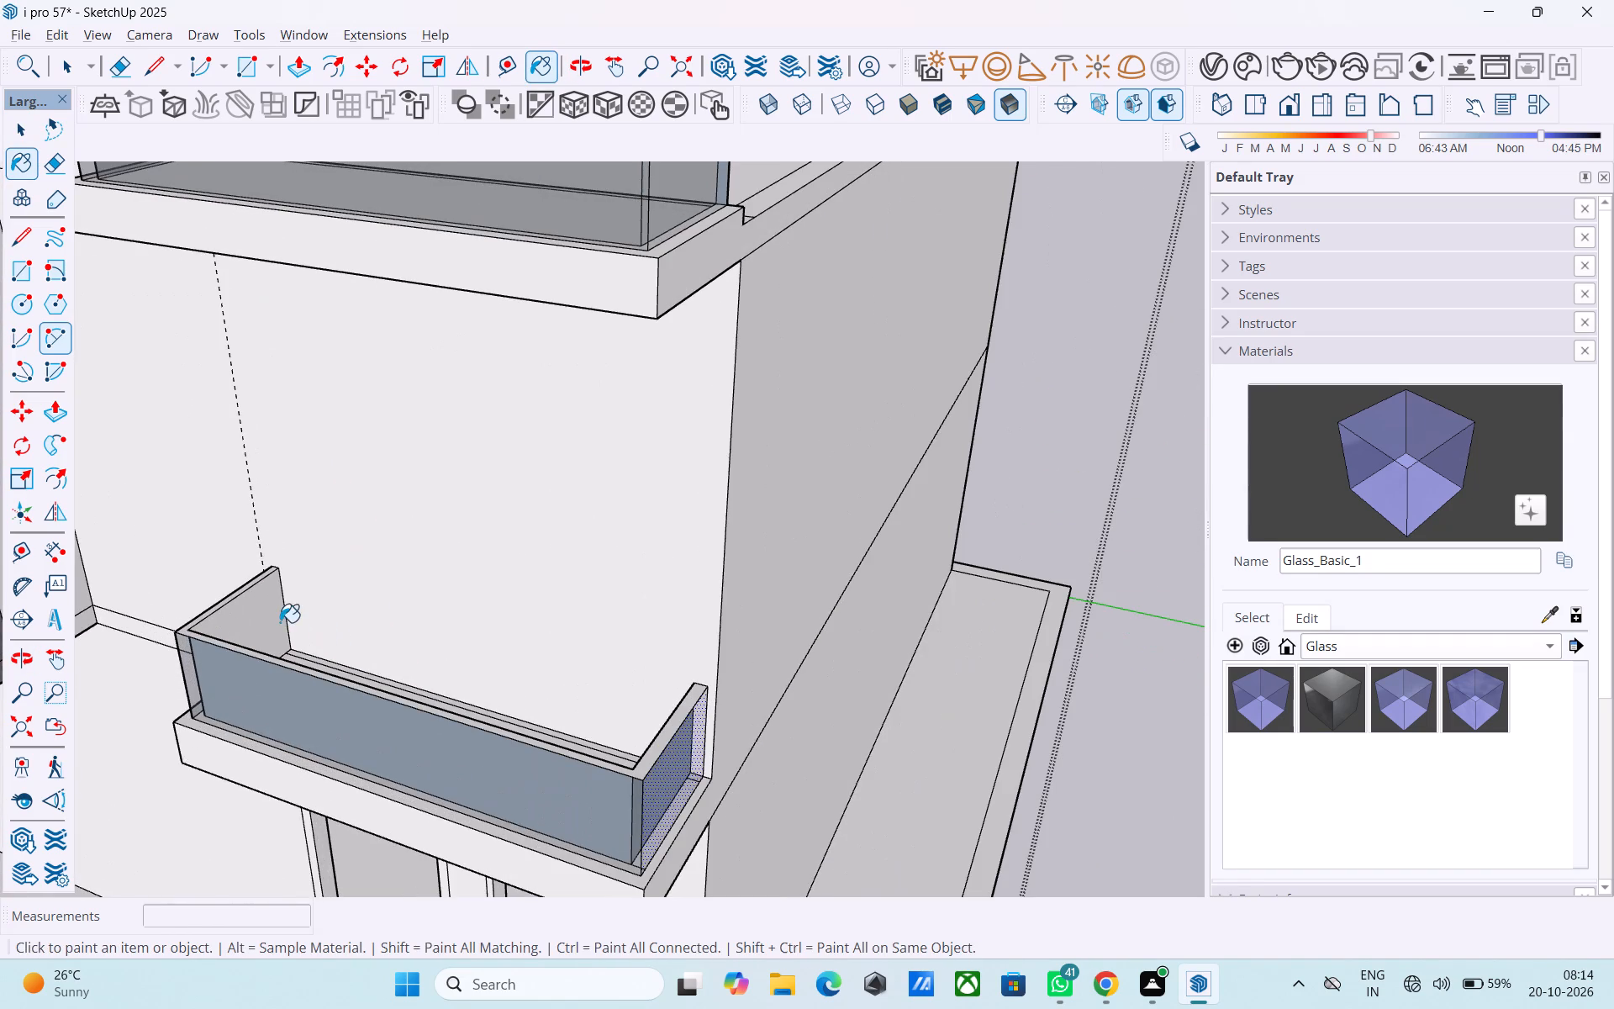
pyautogui.click(278, 620)
pyautogui.moveTo(480, 618); pyautogui.dragTo(993, 634, button='middle')
pyautogui.scroll(1, 984, 633)
pyautogui.click(727, 640)
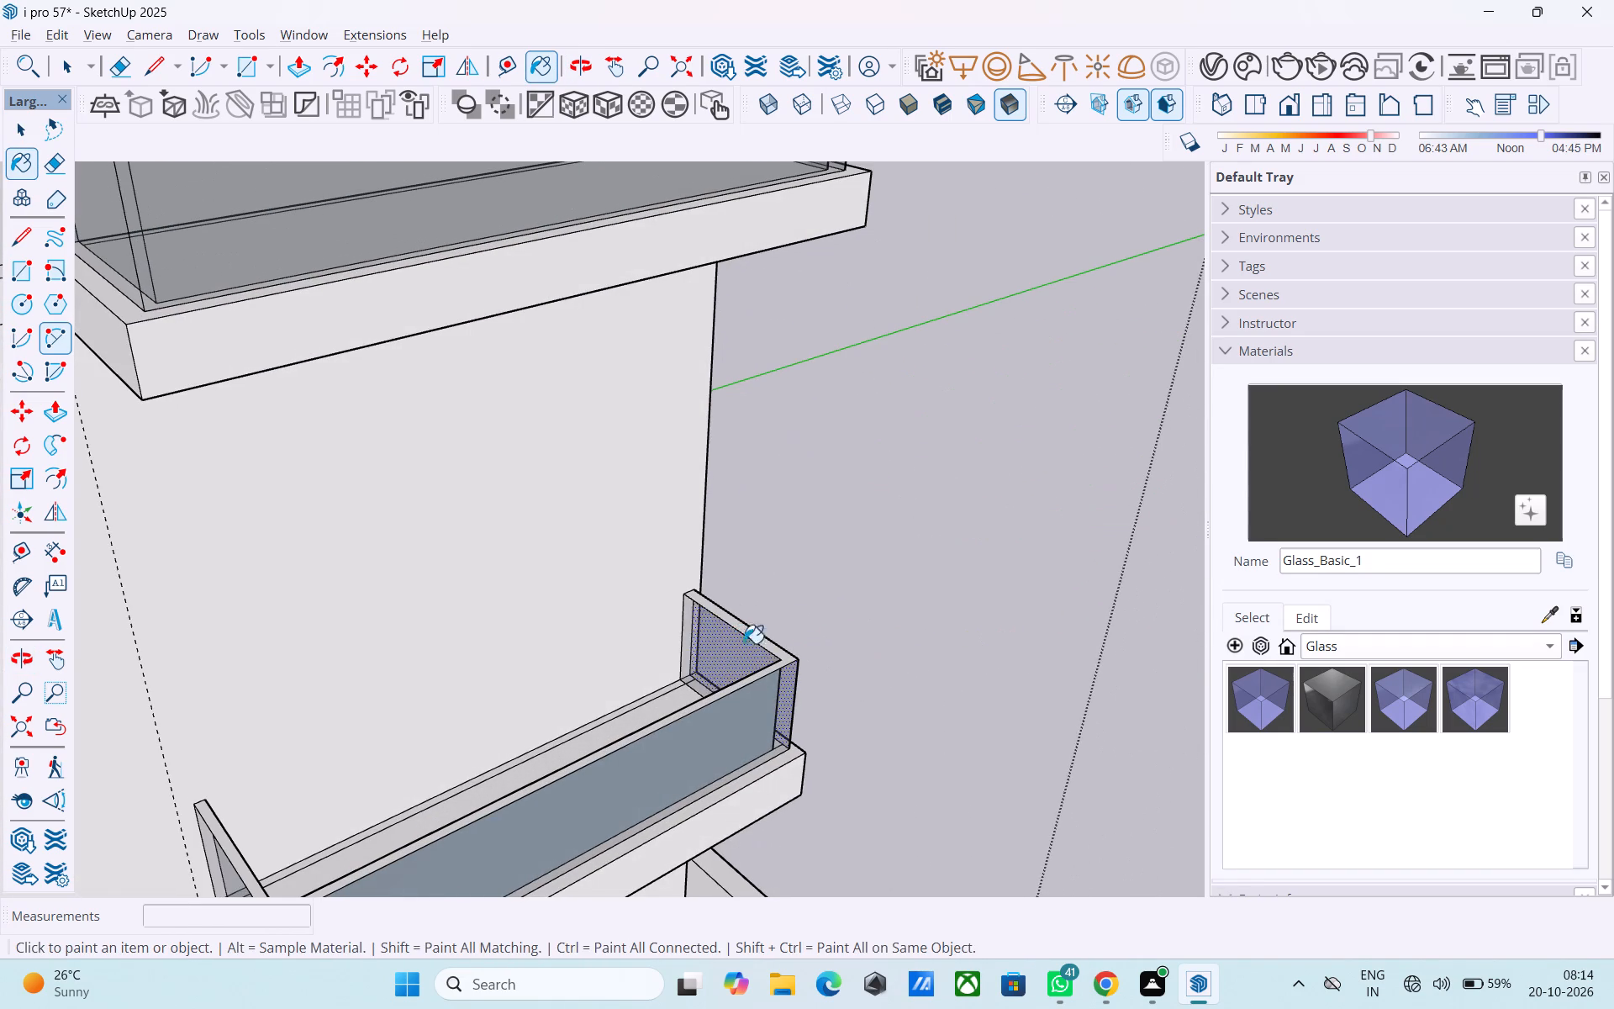
pyautogui.scroll(-4, 795, 628)
pyautogui.moveTo(797, 637); pyautogui.dragTo(108, 712, button='middle')
pyautogui.moveTo(487, 674); pyautogui.dragTo(271, 630, button='middle')
pyautogui.scroll(10, 286, 615)
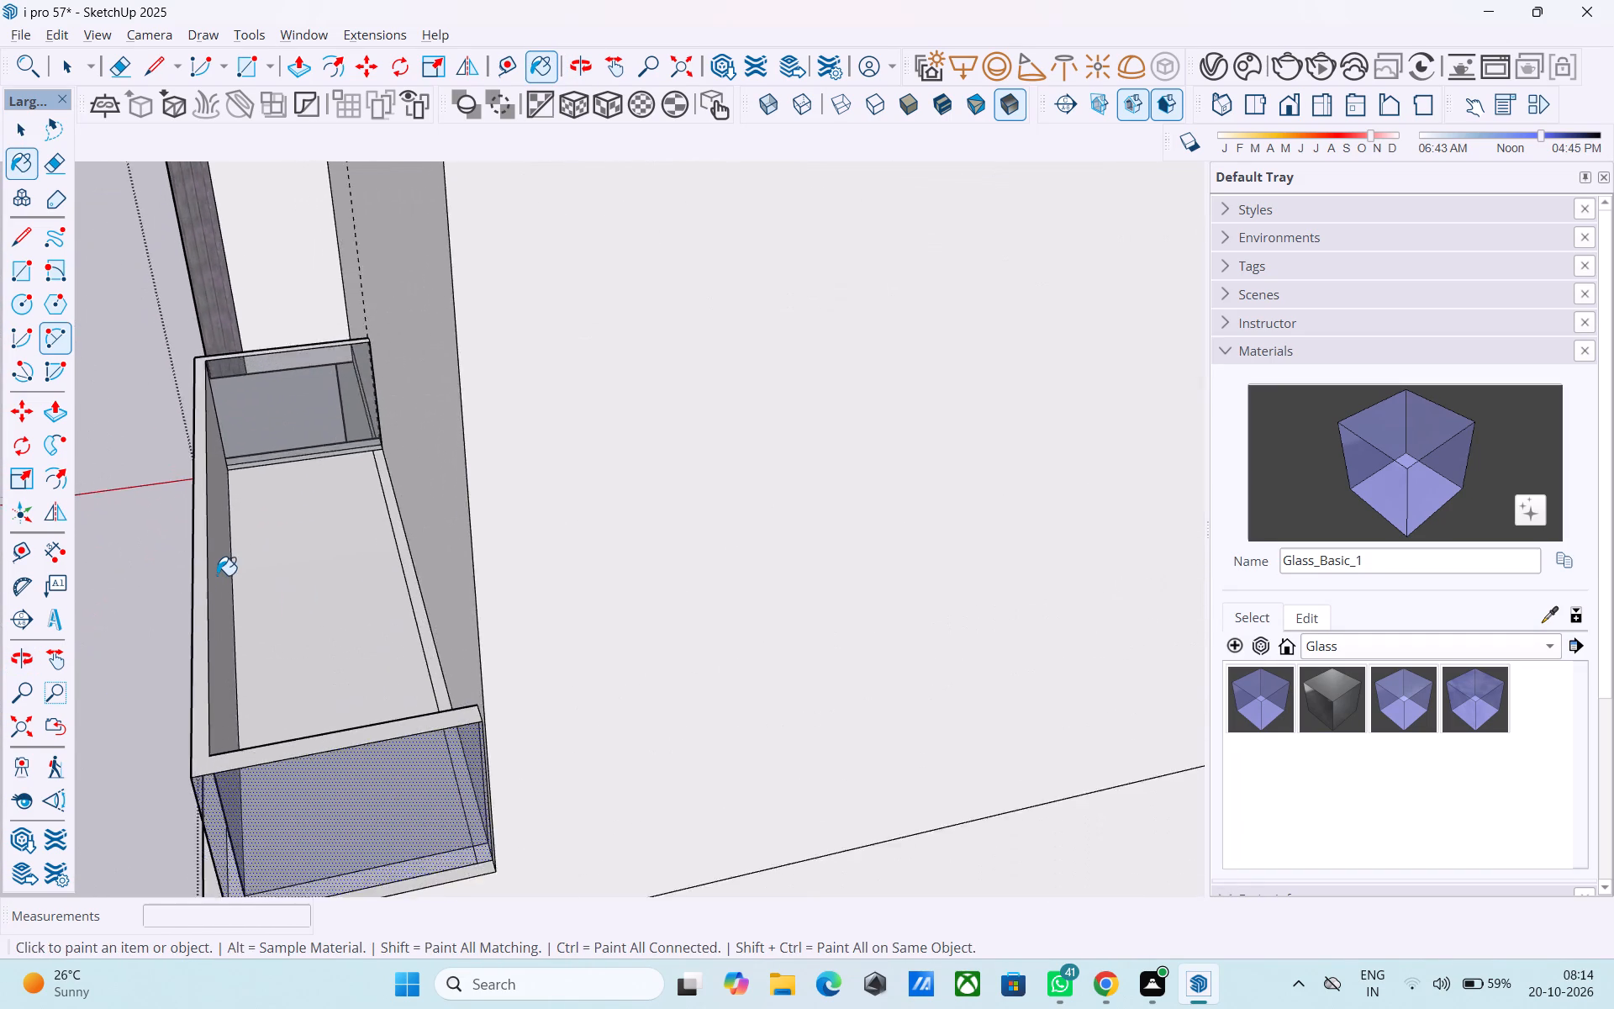
pyautogui.scroll(3, 217, 575)
pyautogui.click(217, 575)
# Examine the glass parapet above the door from inside, outside and above, including its corner joint.
pyautogui.moveTo(216, 573); pyautogui.dragTo(340, 408, button='middle')
pyautogui.scroll(1, 340, 408)
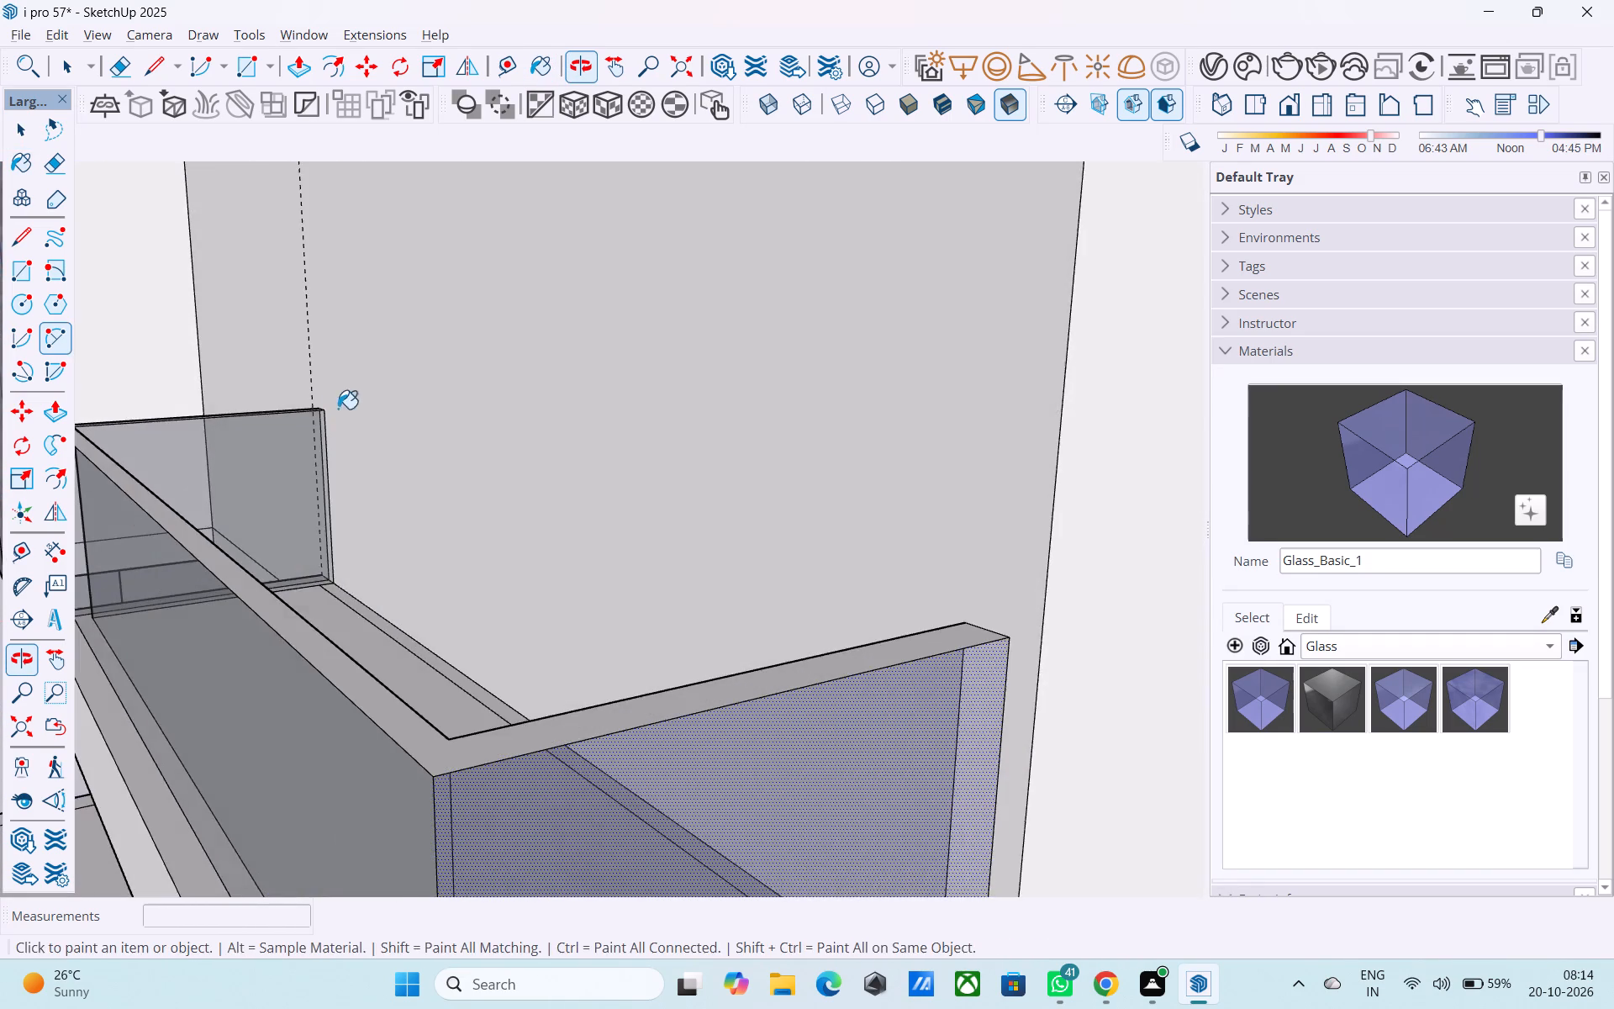
pyautogui.scroll(-7, 296, 409)
pyautogui.moveTo(293, 445); pyautogui.dragTo(570, 479, button='middle')
pyautogui.scroll(-4, 330, 462)
pyautogui.scroll(3, 741, 580)
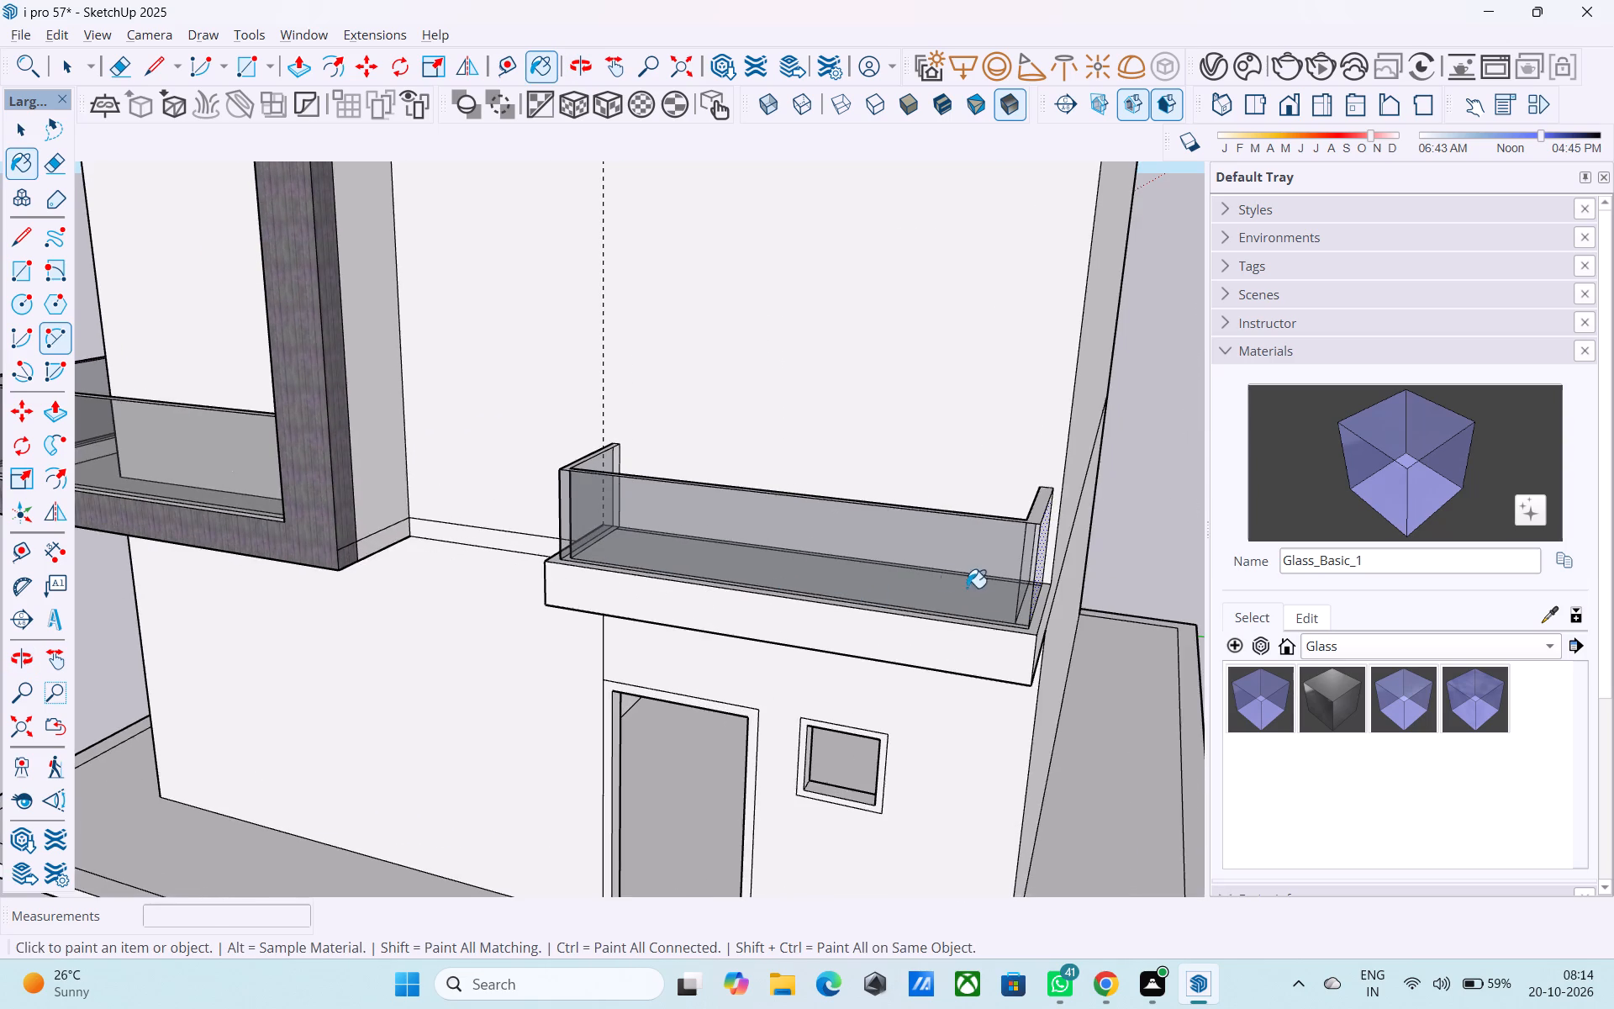
pyautogui.scroll(5, 969, 584)
pyautogui.scroll(-4, 504, 545)
pyautogui.moveTo(677, 577); pyautogui.dragTo(1237, 564, button='middle')
pyautogui.moveTo(798, 604); pyautogui.dragTo(469, 880, button='middle')
pyautogui.moveTo(375, 394); pyautogui.dragTo(361, 815, button='middle')
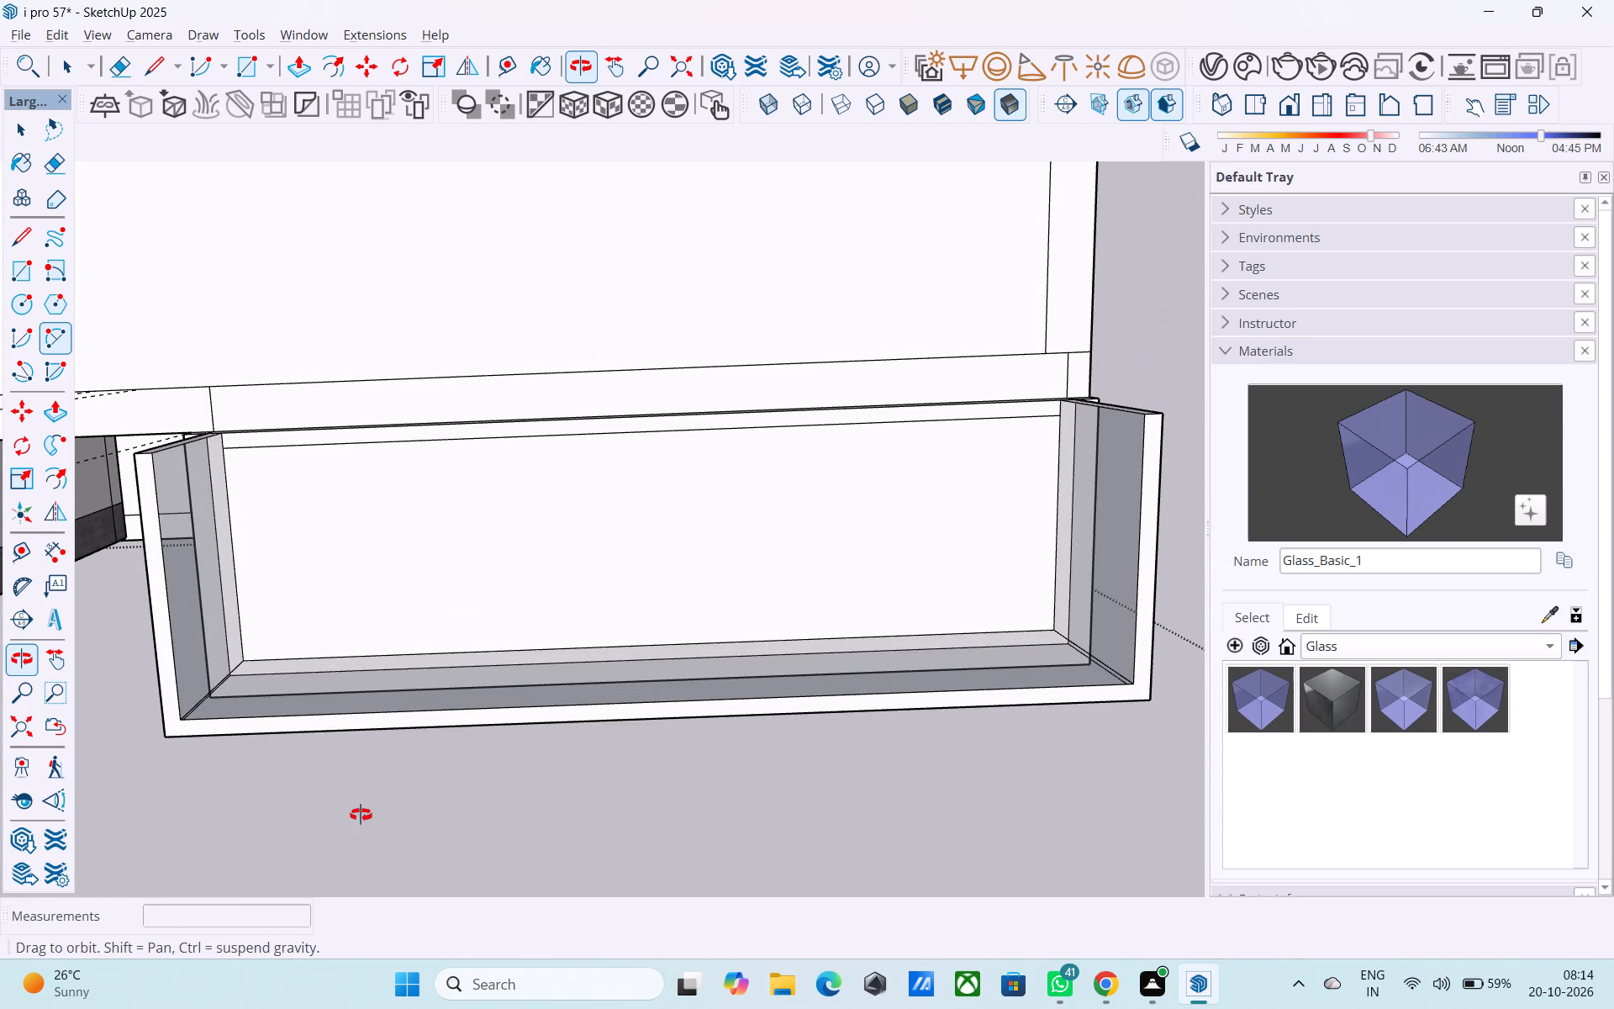
pyautogui.moveTo(361, 815); pyautogui.dragTo(477, 387, button='middle')
pyautogui.scroll(4, 467, 366)
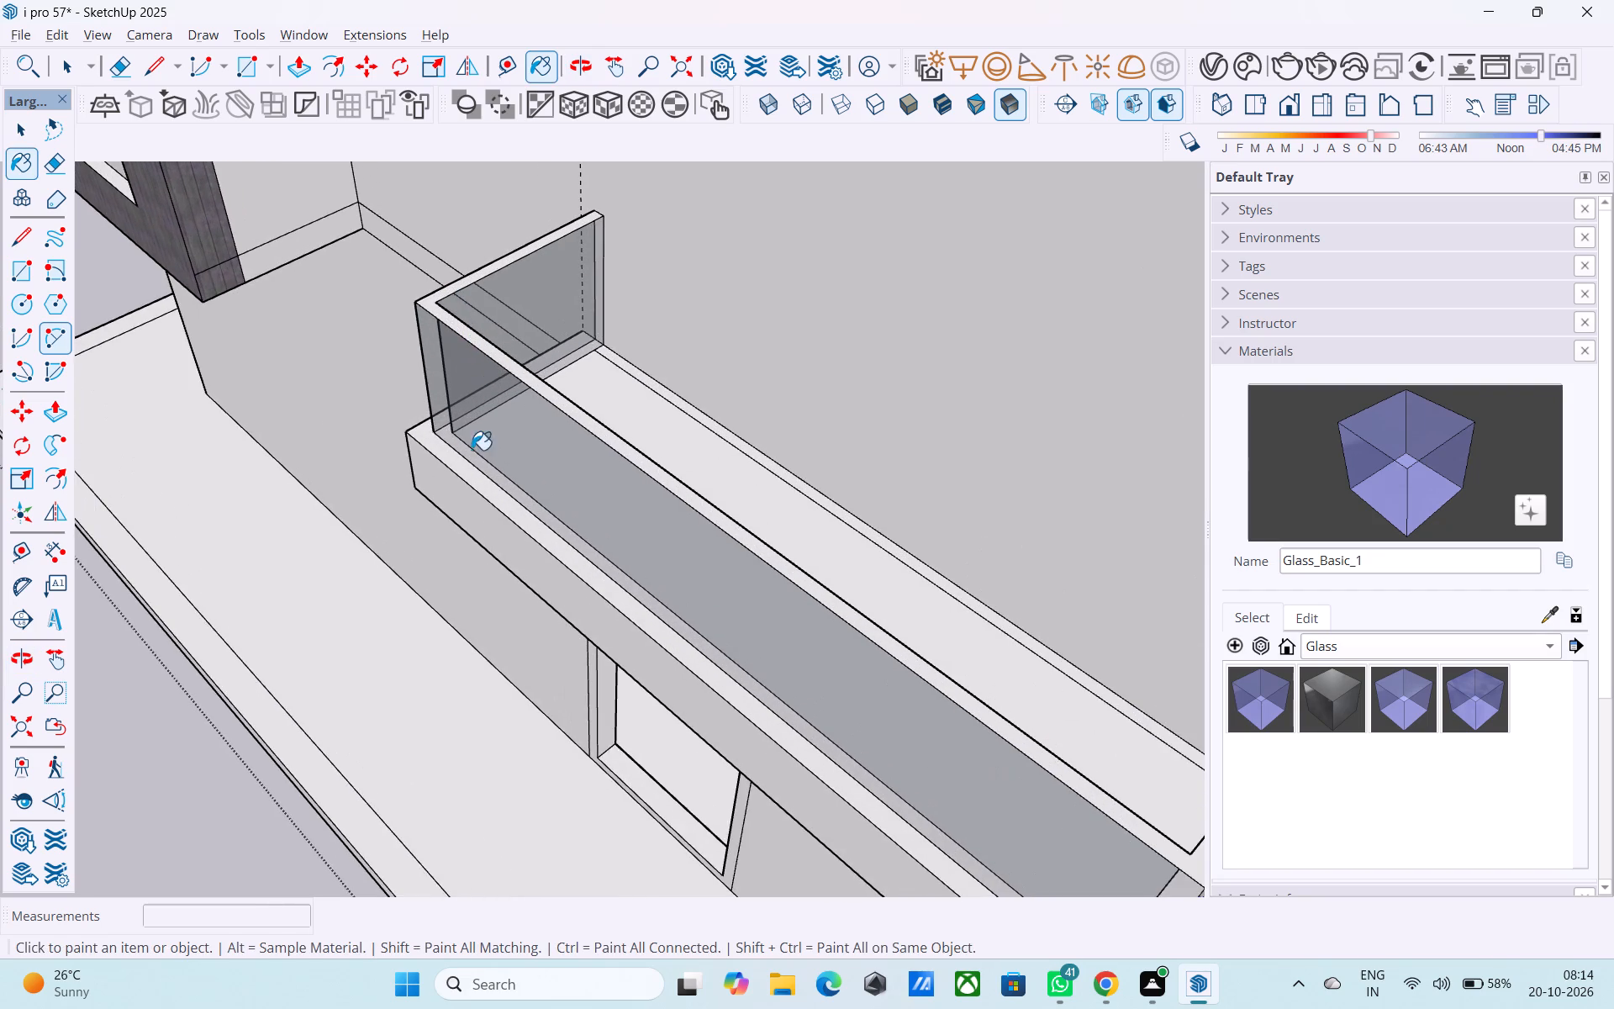
pyautogui.moveTo(462, 431); pyautogui.dragTo(1215, 215, button='middle')
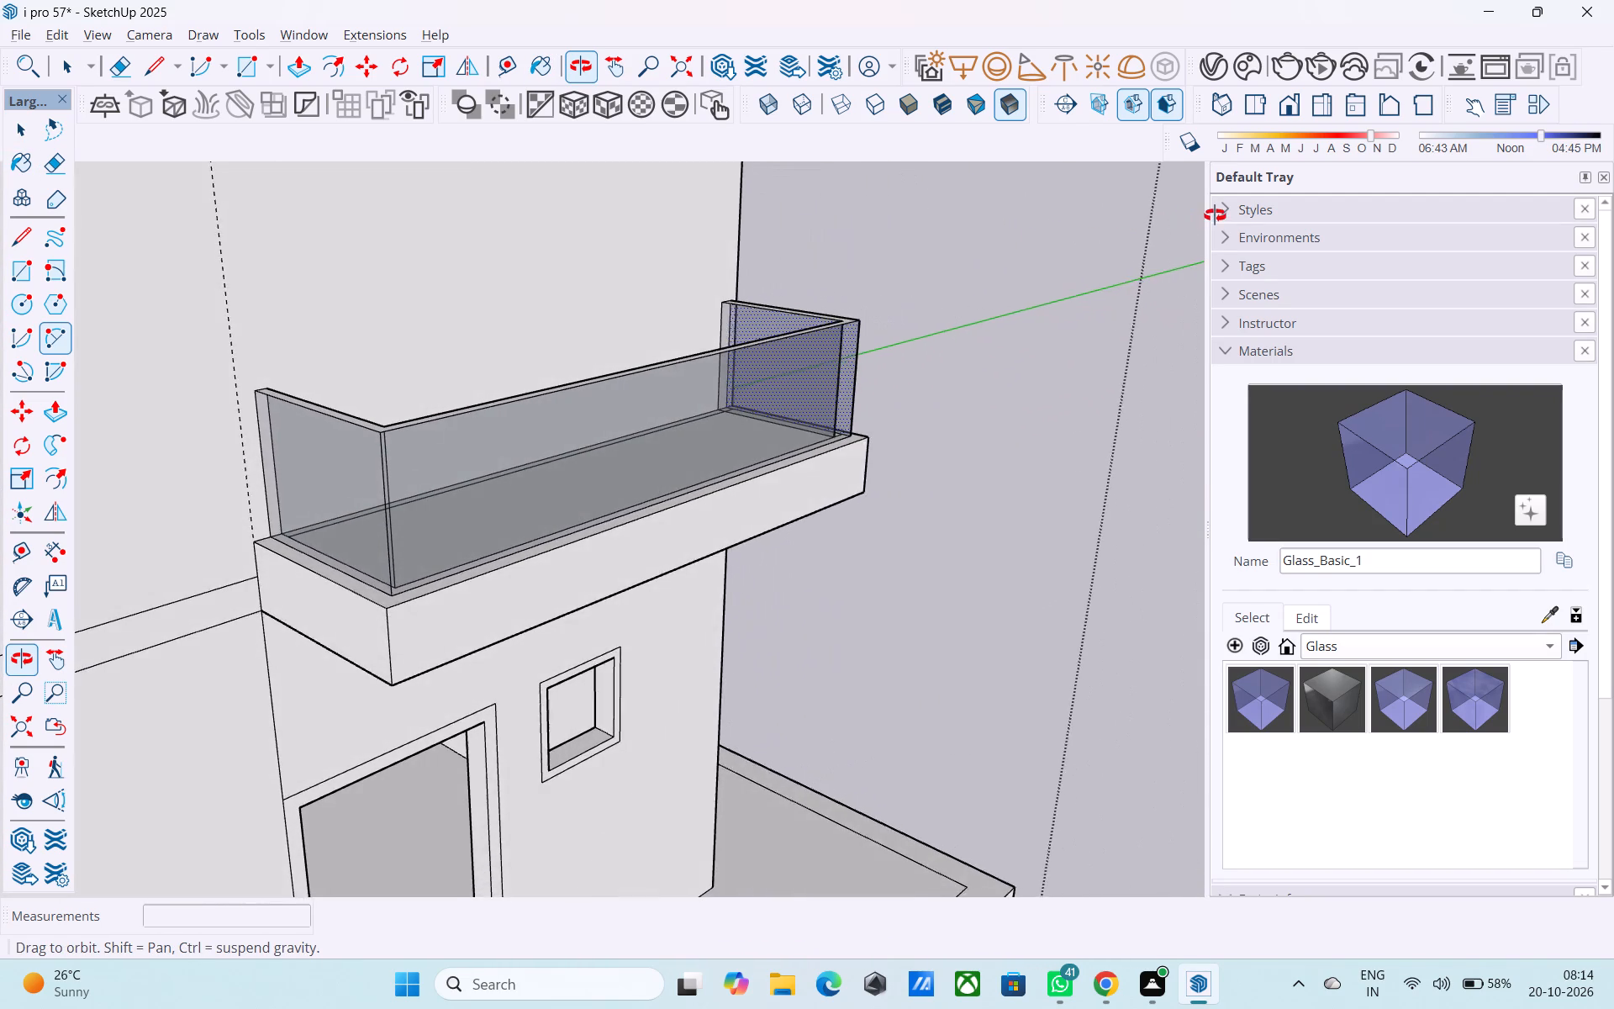
pyautogui.moveTo(1215, 215); pyautogui.dragTo(1232, 214, button='middle')
pyautogui.moveTo(571, 509); pyautogui.dragTo(578, 492, button='middle')
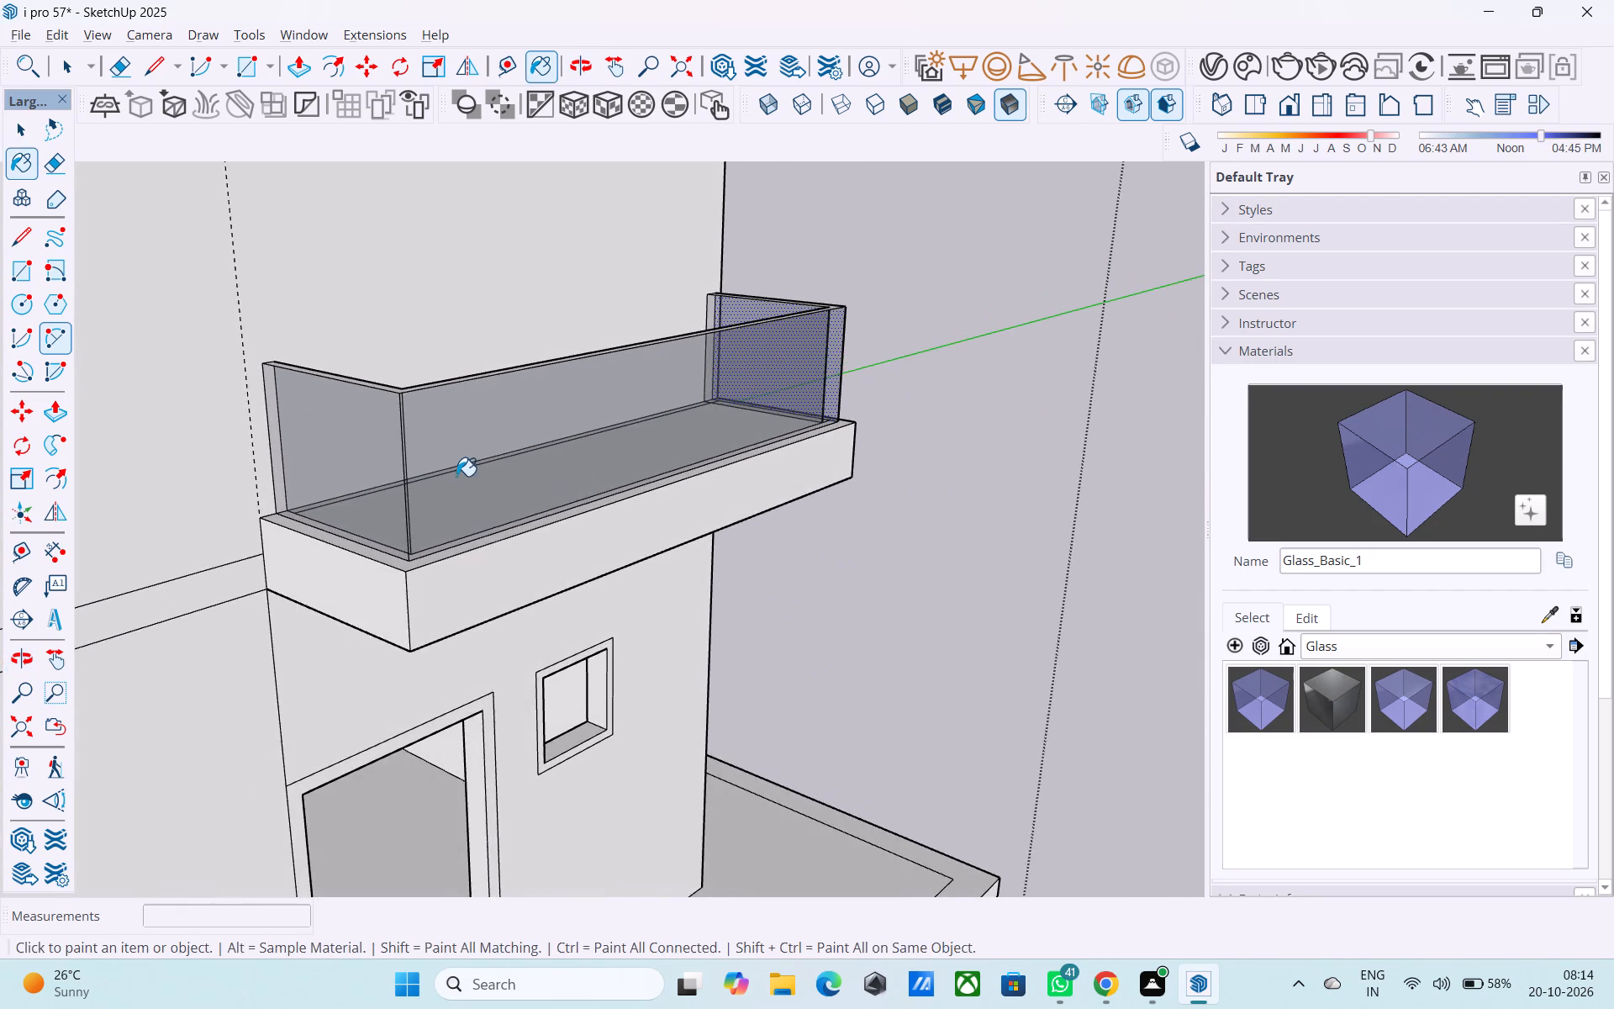
pyautogui.scroll(3, 456, 476)
pyautogui.moveTo(440, 465); pyautogui.dragTo(472, 446, button='middle')
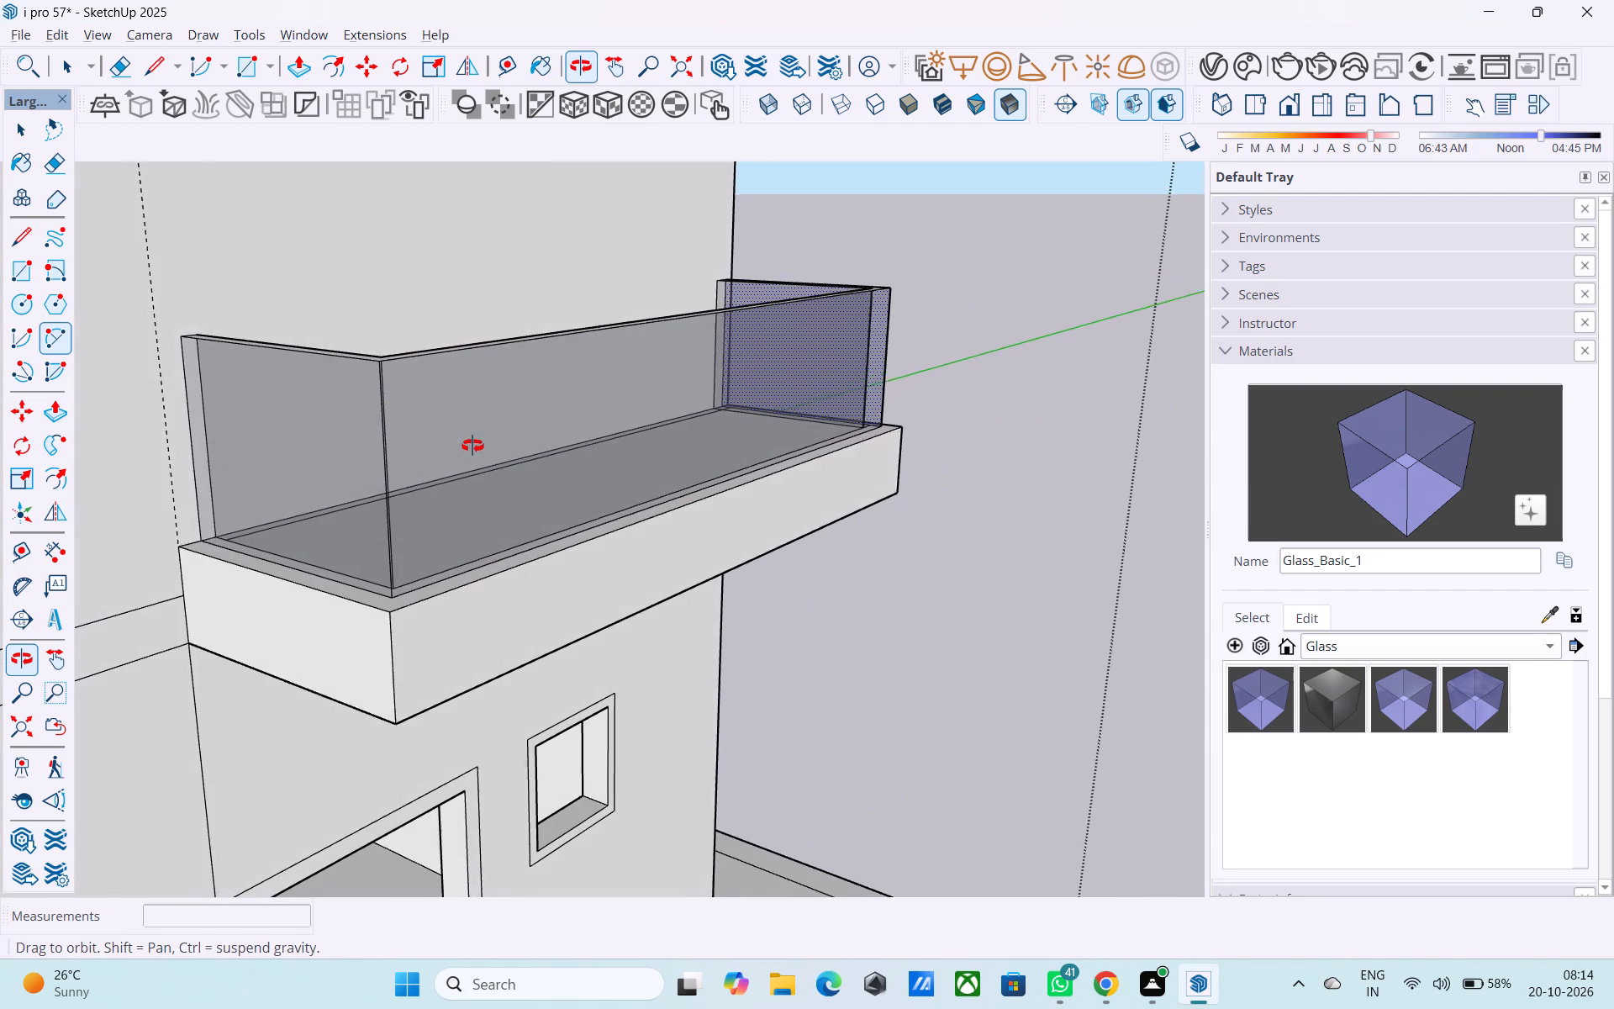
pyautogui.moveTo(472, 446); pyautogui.dragTo(474, 439, button='middle')
pyautogui.scroll(6, 451, 445)
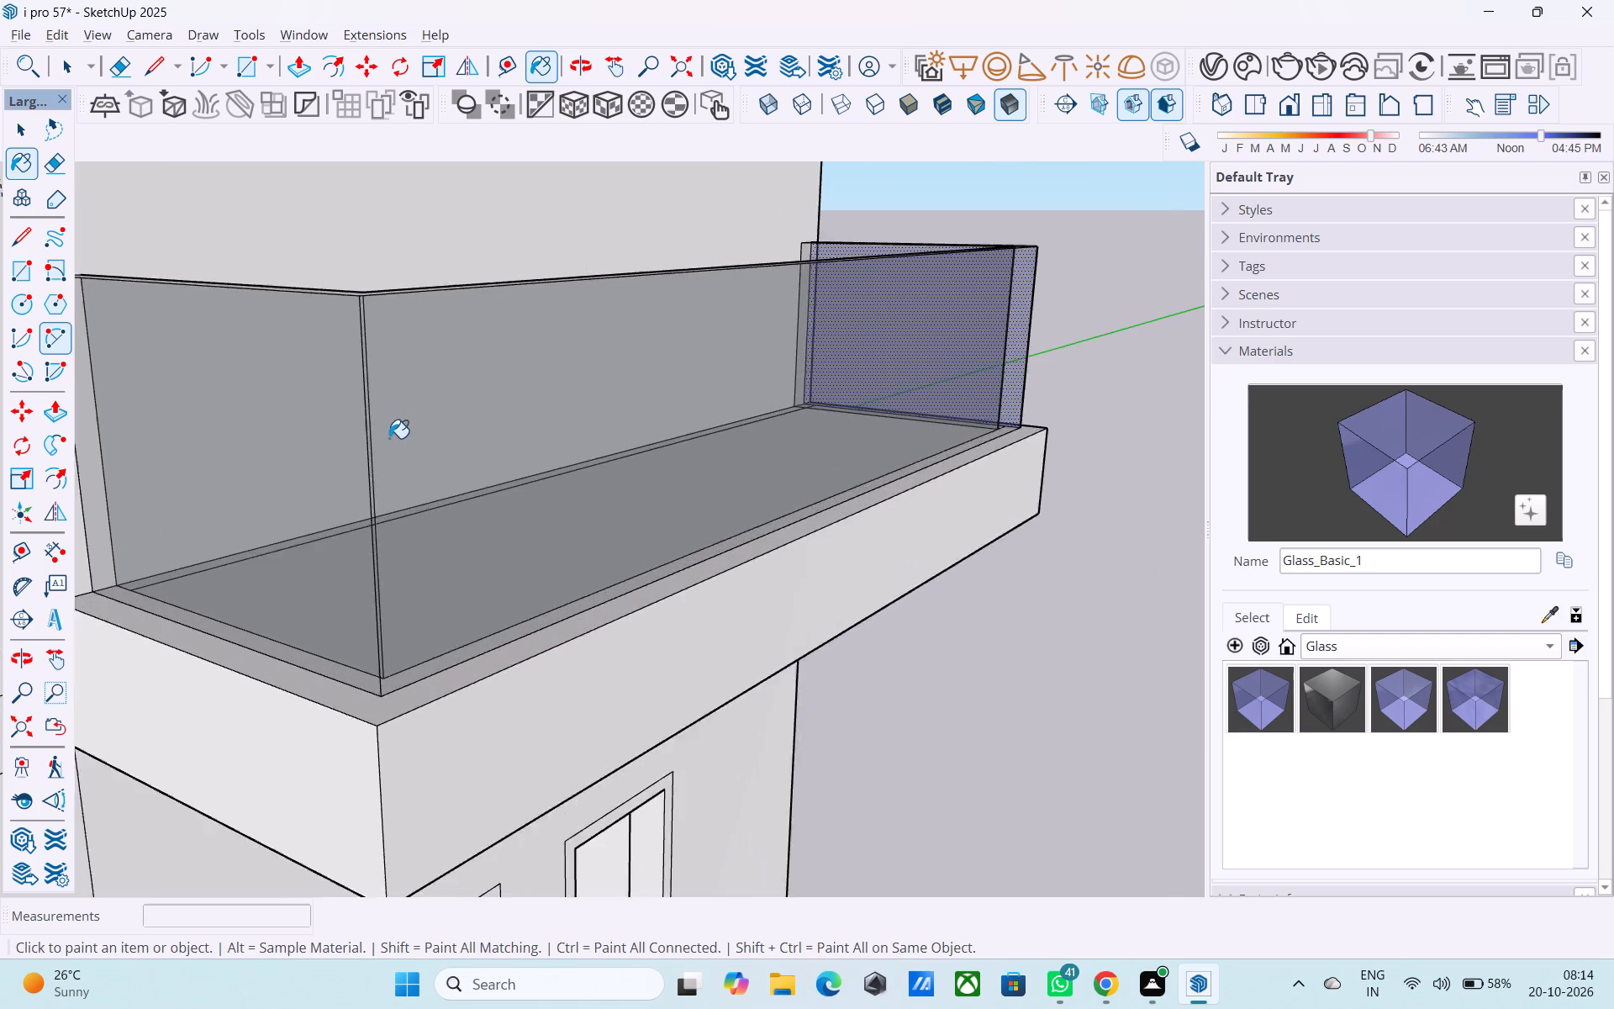
pyautogui.scroll(5, 389, 438)
pyautogui.moveTo(345, 480); pyautogui.dragTo(318, 792, button='middle')
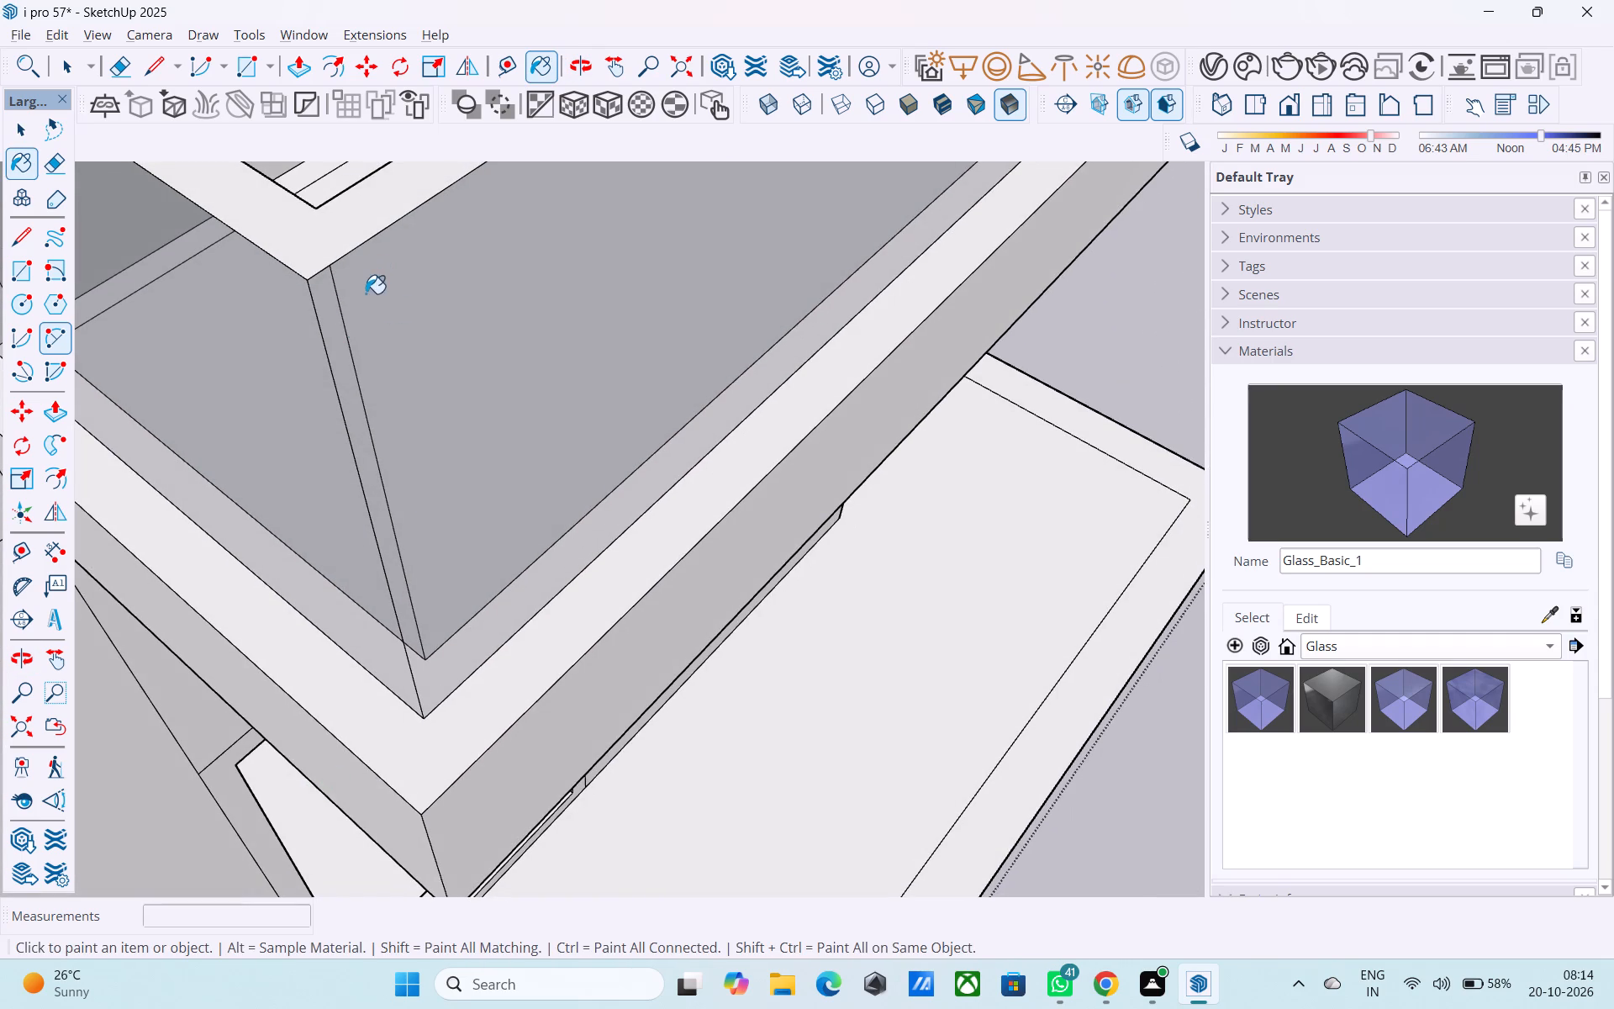
pyautogui.scroll(-10, 1014, 600)
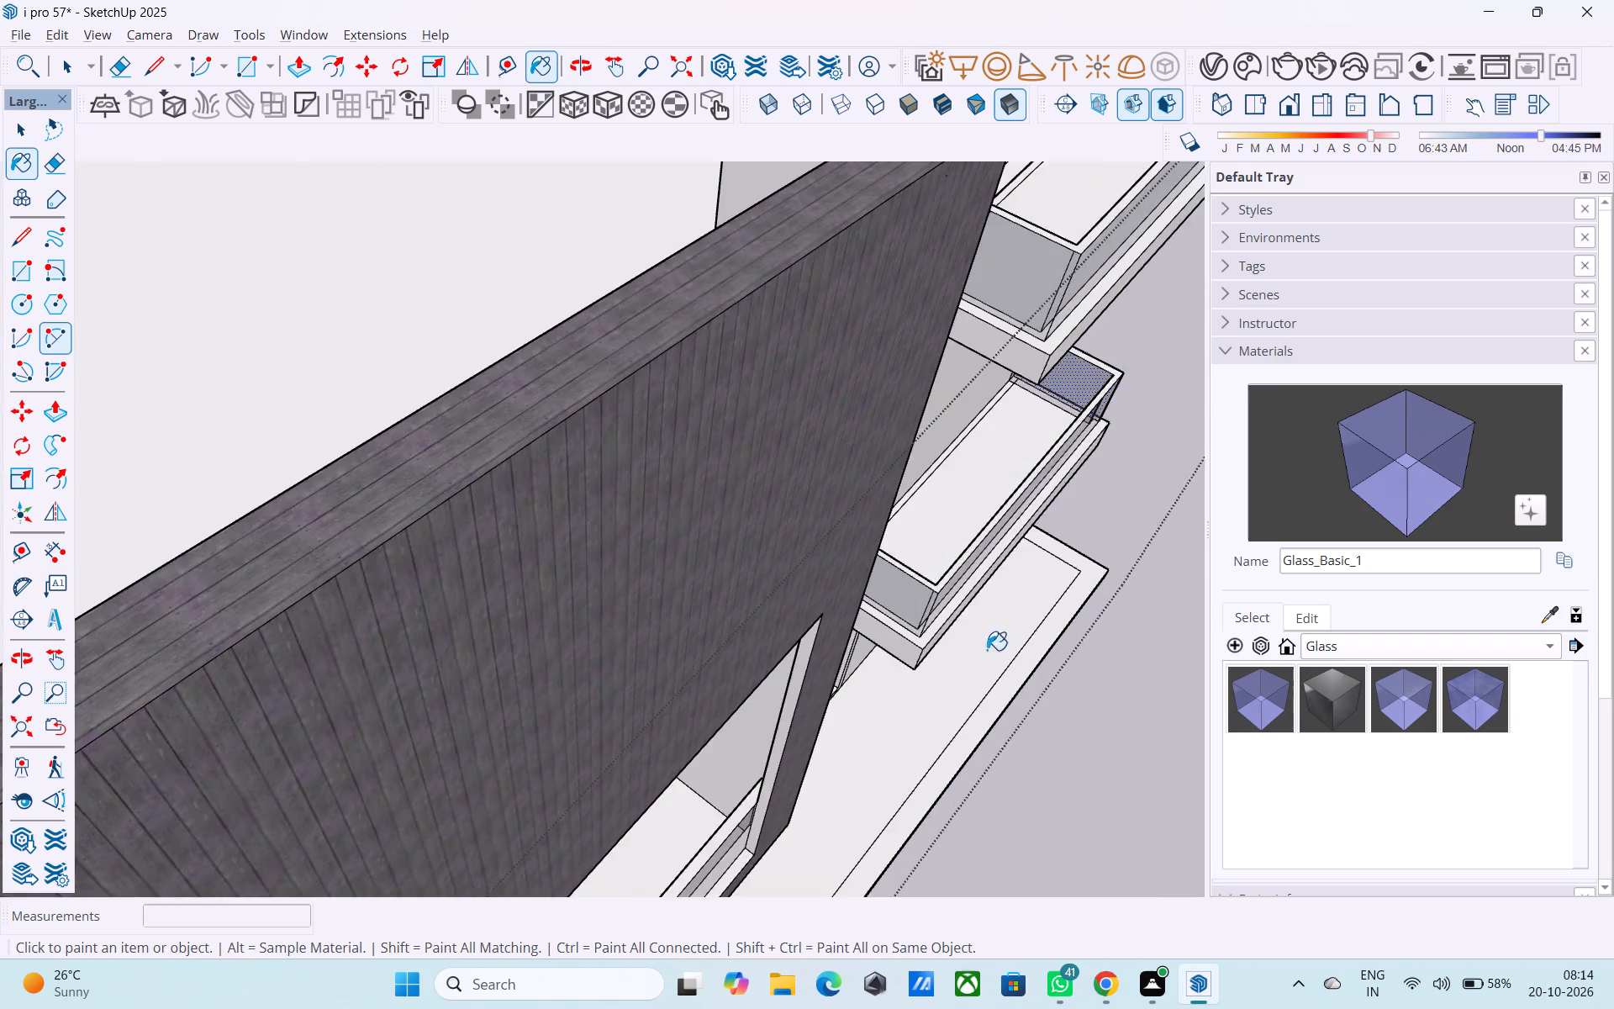
# Examine the whole building from the front, rear and sides, including the roof and wood-plank corner volume.
pyautogui.moveTo(979, 654); pyautogui.dragTo(797, 567, button='middle')
pyautogui.scroll(-7, 794, 565)
pyautogui.moveTo(754, 673); pyautogui.dragTo(711, 650, button='middle')
pyautogui.scroll(-6, 639, 641)
pyautogui.moveTo(654, 695); pyautogui.dragTo(636, 657, button='middle')
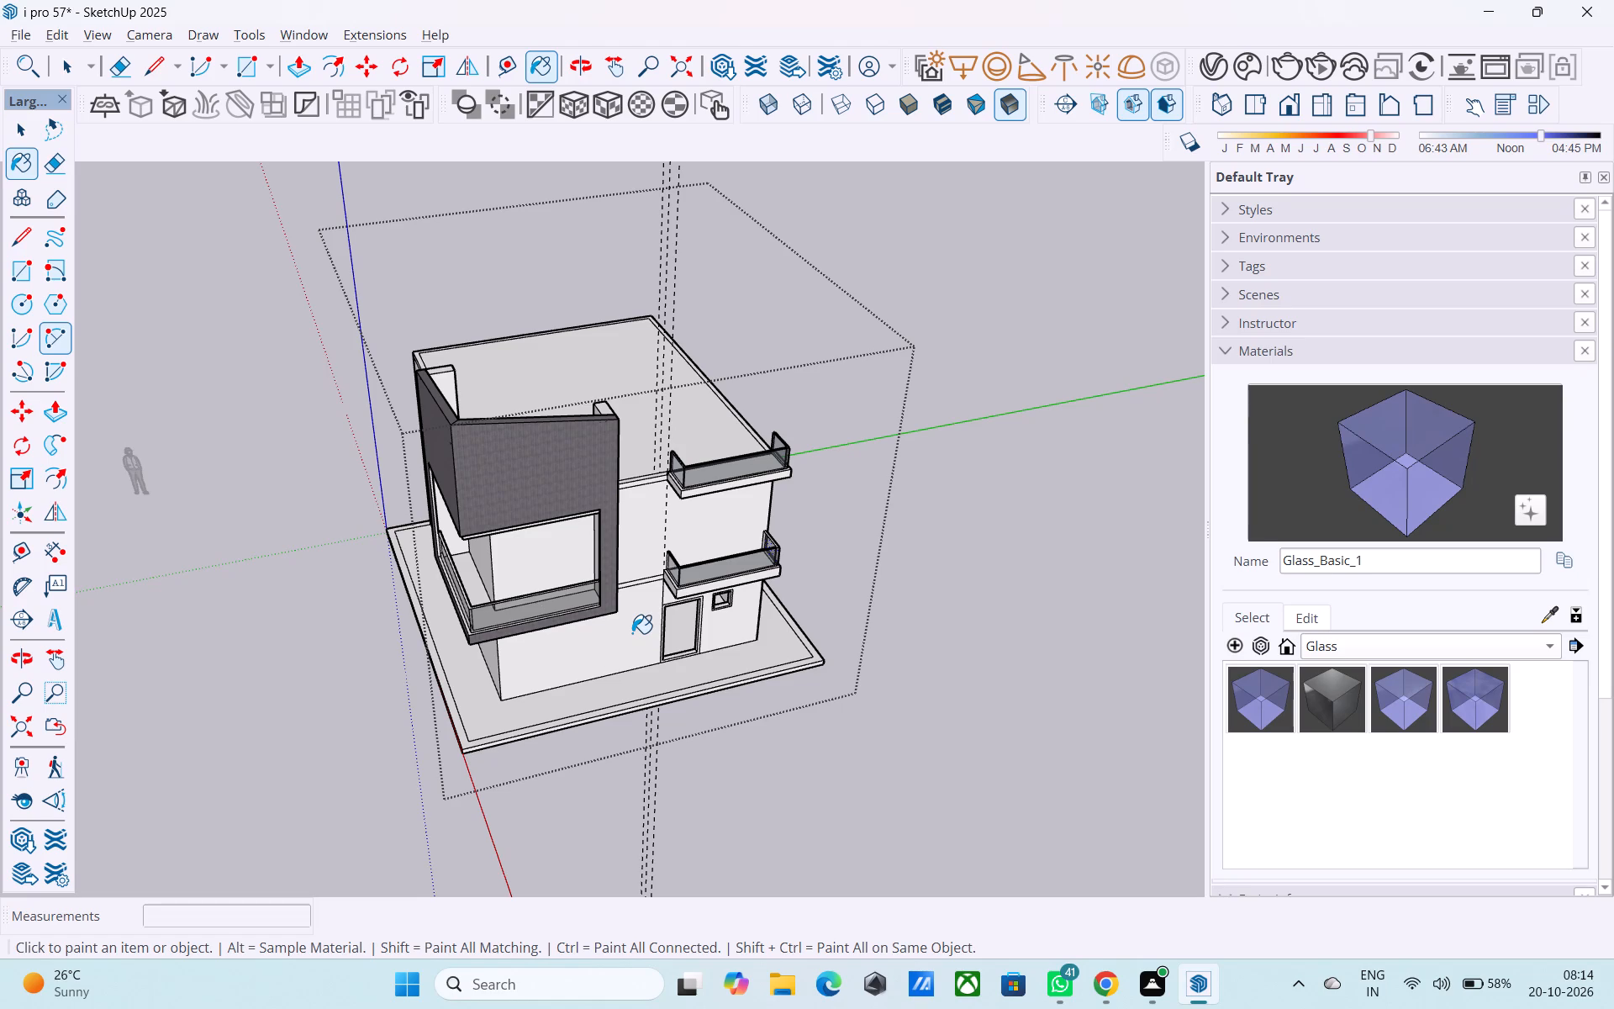
pyautogui.scroll(-3, 634, 631)
pyautogui.moveTo(634, 630); pyautogui.dragTo(685, 541, button='middle')
pyautogui.scroll(3, 641, 325)
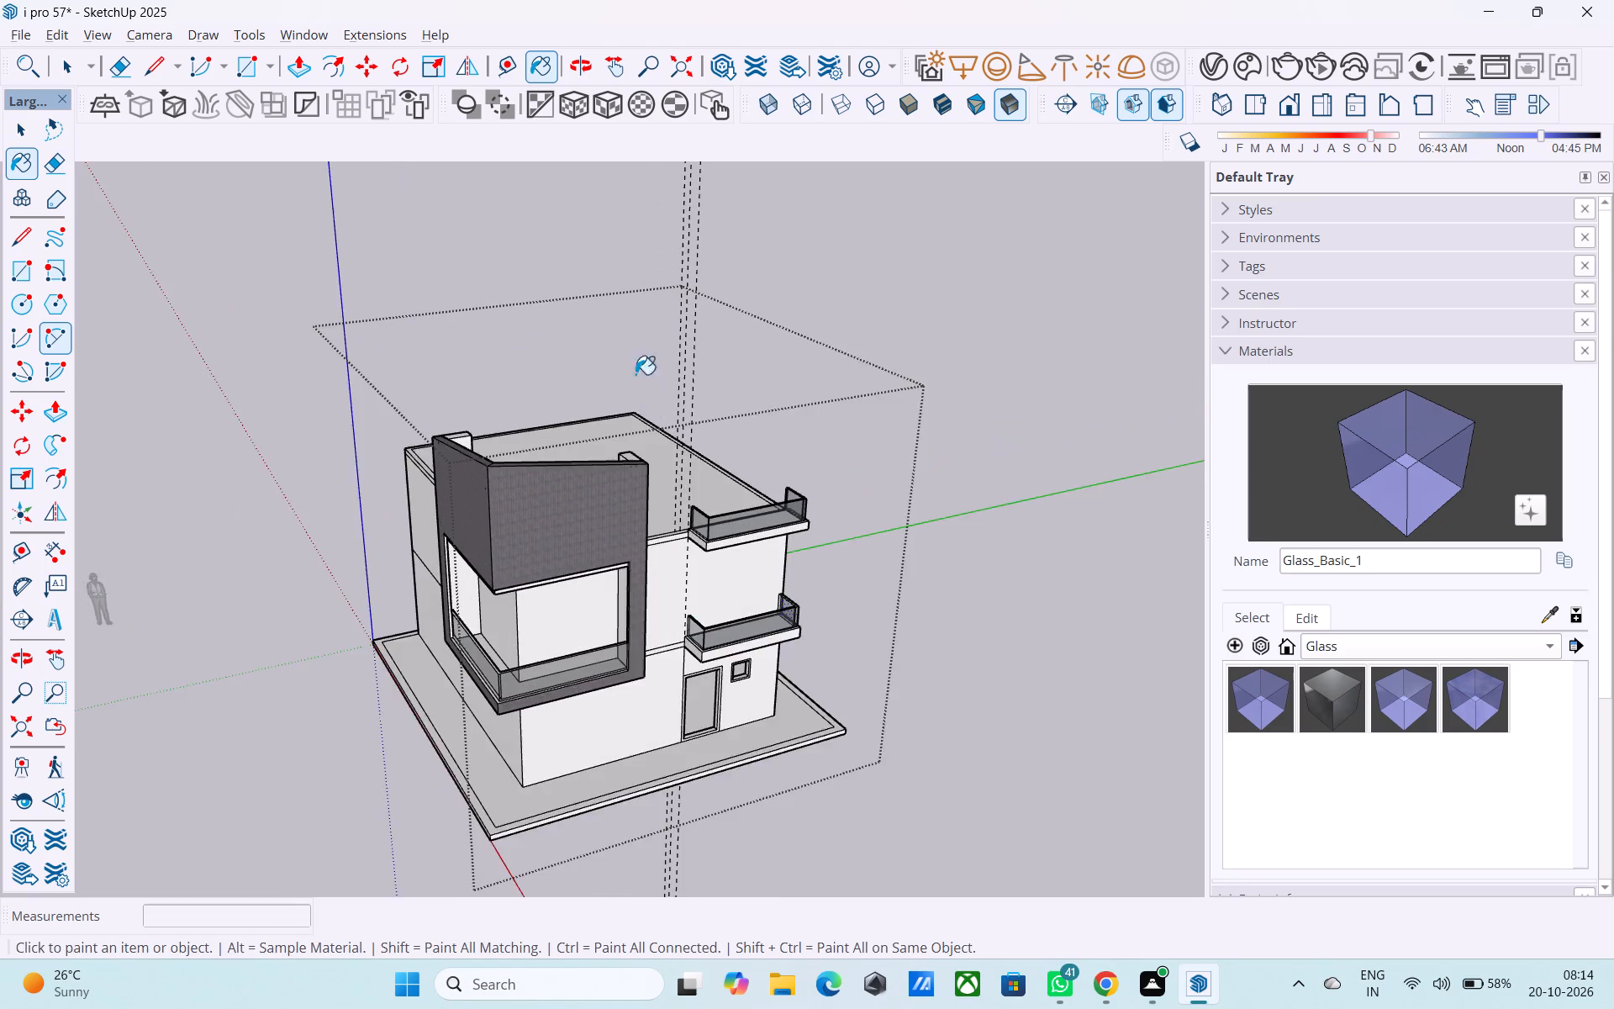
pyautogui.scroll(2, 636, 374)
pyautogui.moveTo(627, 410); pyautogui.dragTo(586, 313, button='middle')
pyautogui.scroll(3, 598, 317)
pyautogui.moveTo(600, 330); pyautogui.dragTo(705, 395, button='middle')
pyautogui.scroll(4, 679, 445)
pyautogui.scroll(-2, 675, 452)
pyautogui.moveTo(686, 457); pyautogui.dragTo(1380, 494, button='middle')
pyautogui.moveTo(894, 531); pyautogui.dragTo(1217, 454, button='middle')
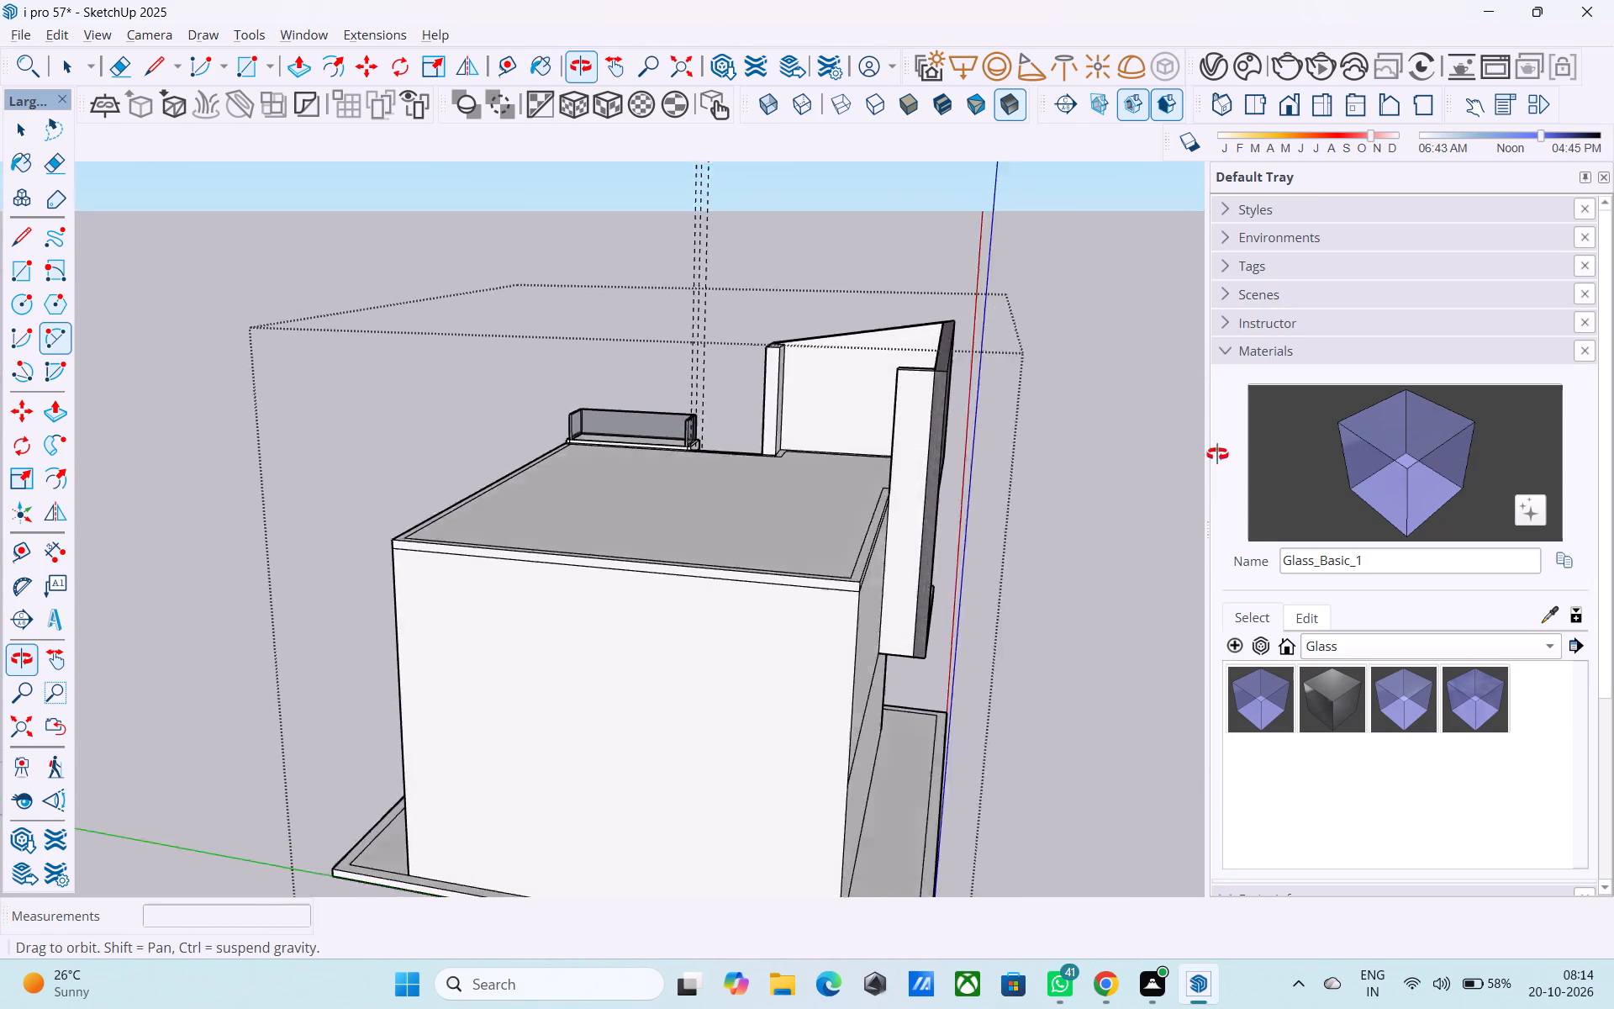
pyautogui.moveTo(1217, 454); pyautogui.dragTo(688, 455, button='middle')
pyautogui.scroll(3, 688, 455)
pyautogui.moveTo(682, 452); pyautogui.dragTo(657, 432, button='middle')
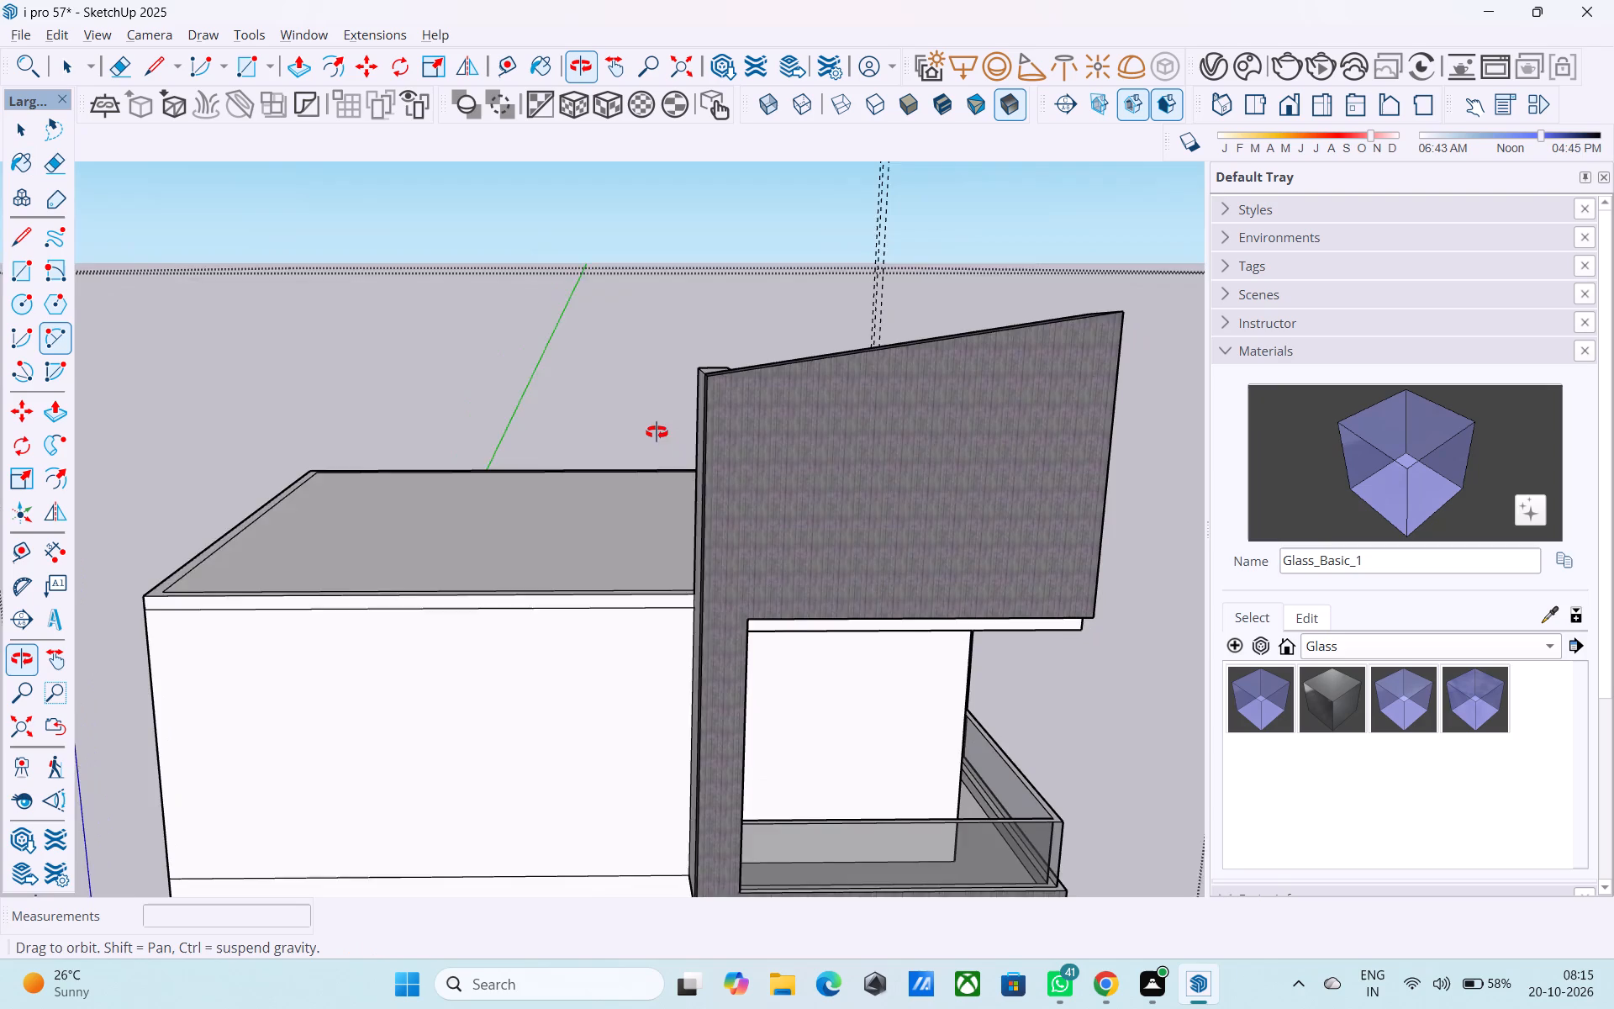
pyautogui.moveTo(657, 432); pyautogui.dragTo(636, 419, button='middle')
pyautogui.moveTo(636, 419); pyautogui.dragTo(745, 425, button='middle')
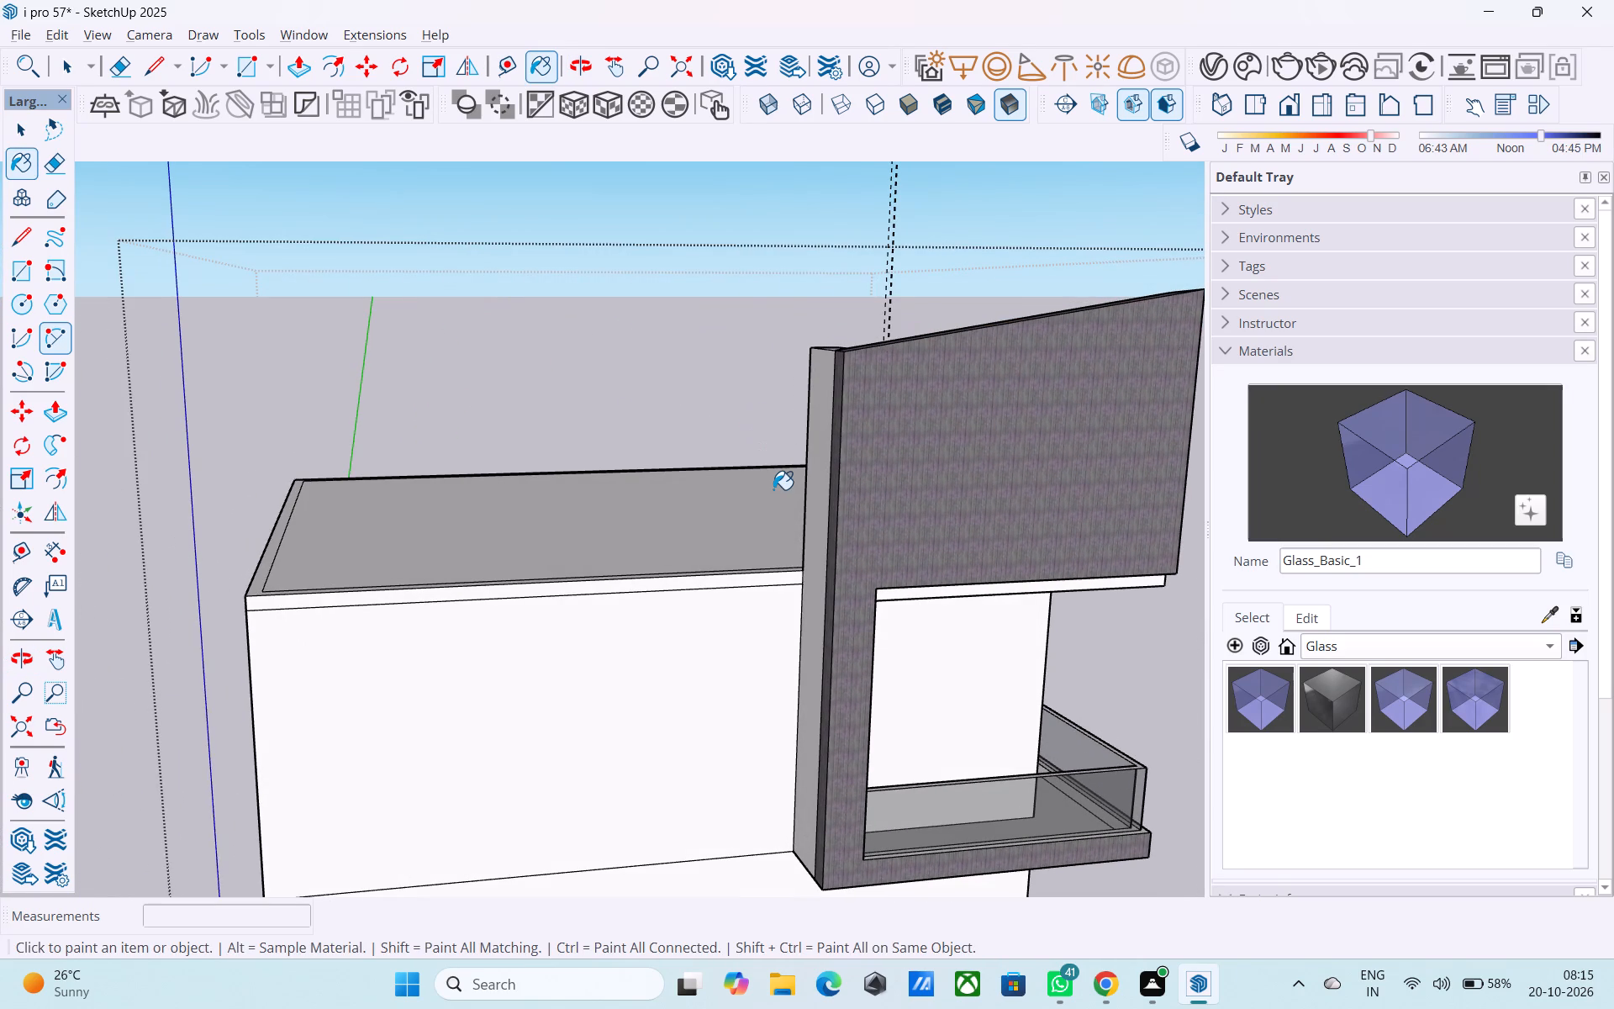
pyautogui.scroll(-5, 380, 431)
pyautogui.moveTo(534, 539); pyautogui.dragTo(360, 538, button='middle')
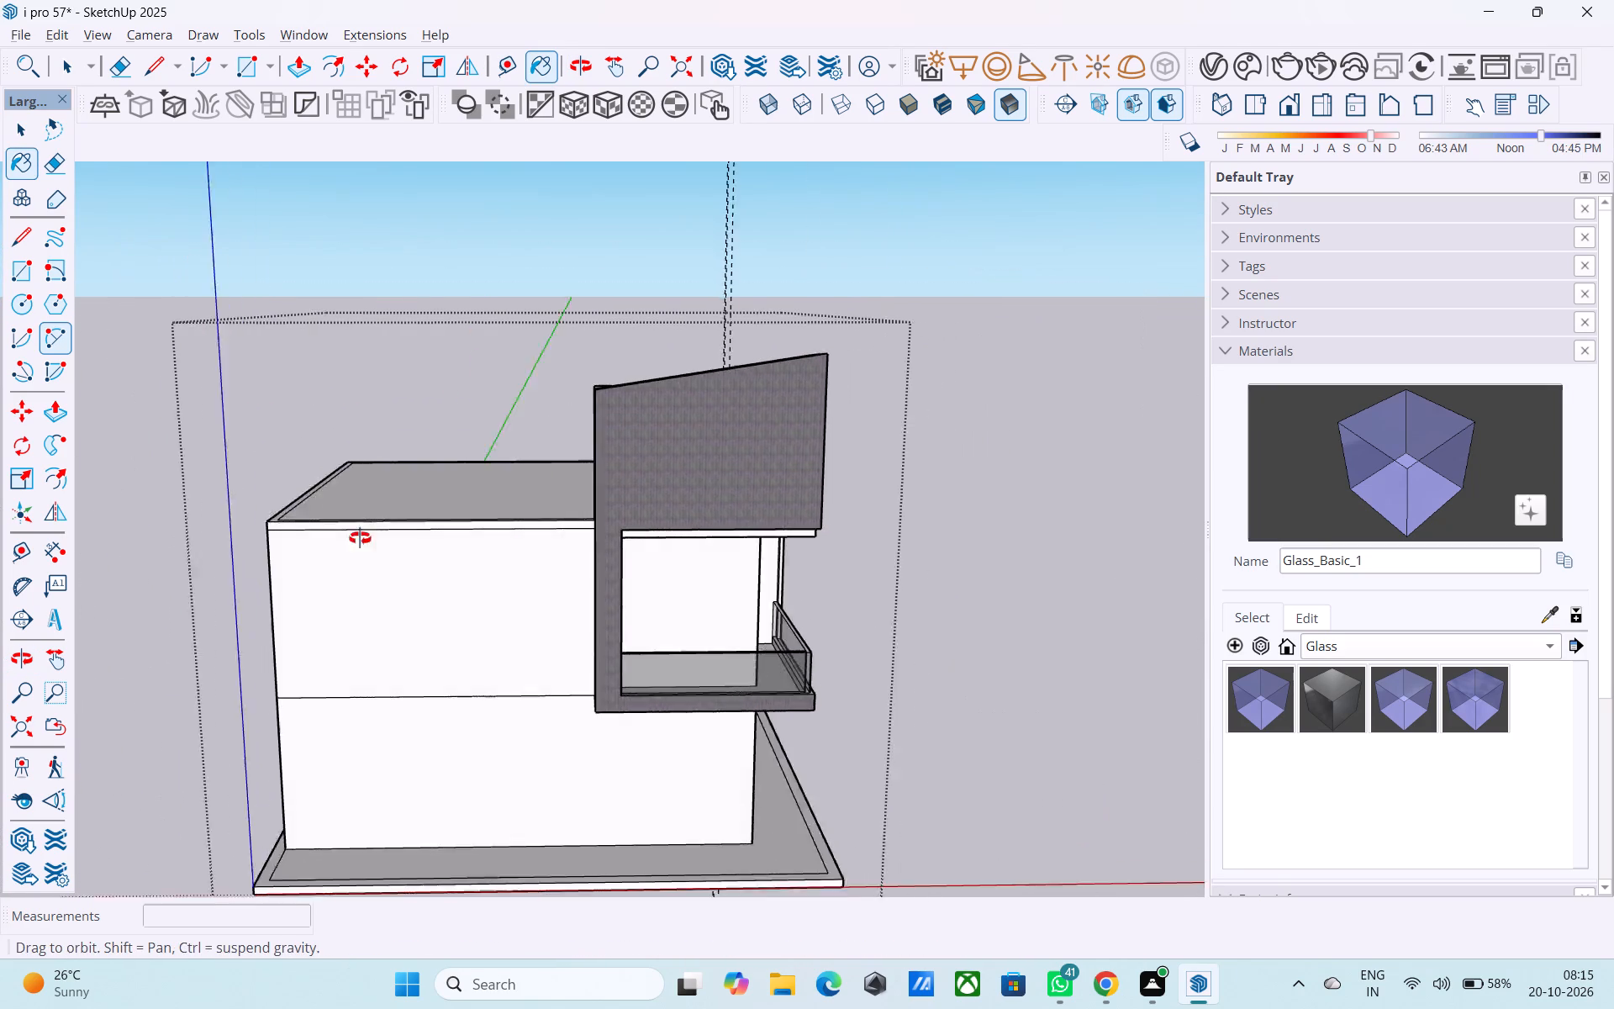
pyautogui.moveTo(360, 538); pyautogui.dragTo(149, 480, button='middle')
pyautogui.moveTo(551, 568); pyautogui.dragTo(456, 612, button='middle')
pyautogui.moveTo(456, 590); pyautogui.dragTo(751, 906, button='middle')
# Push/Pull the main roof's narrow edge border upward by 3".
pyautogui.scroll(1, 467, 729)
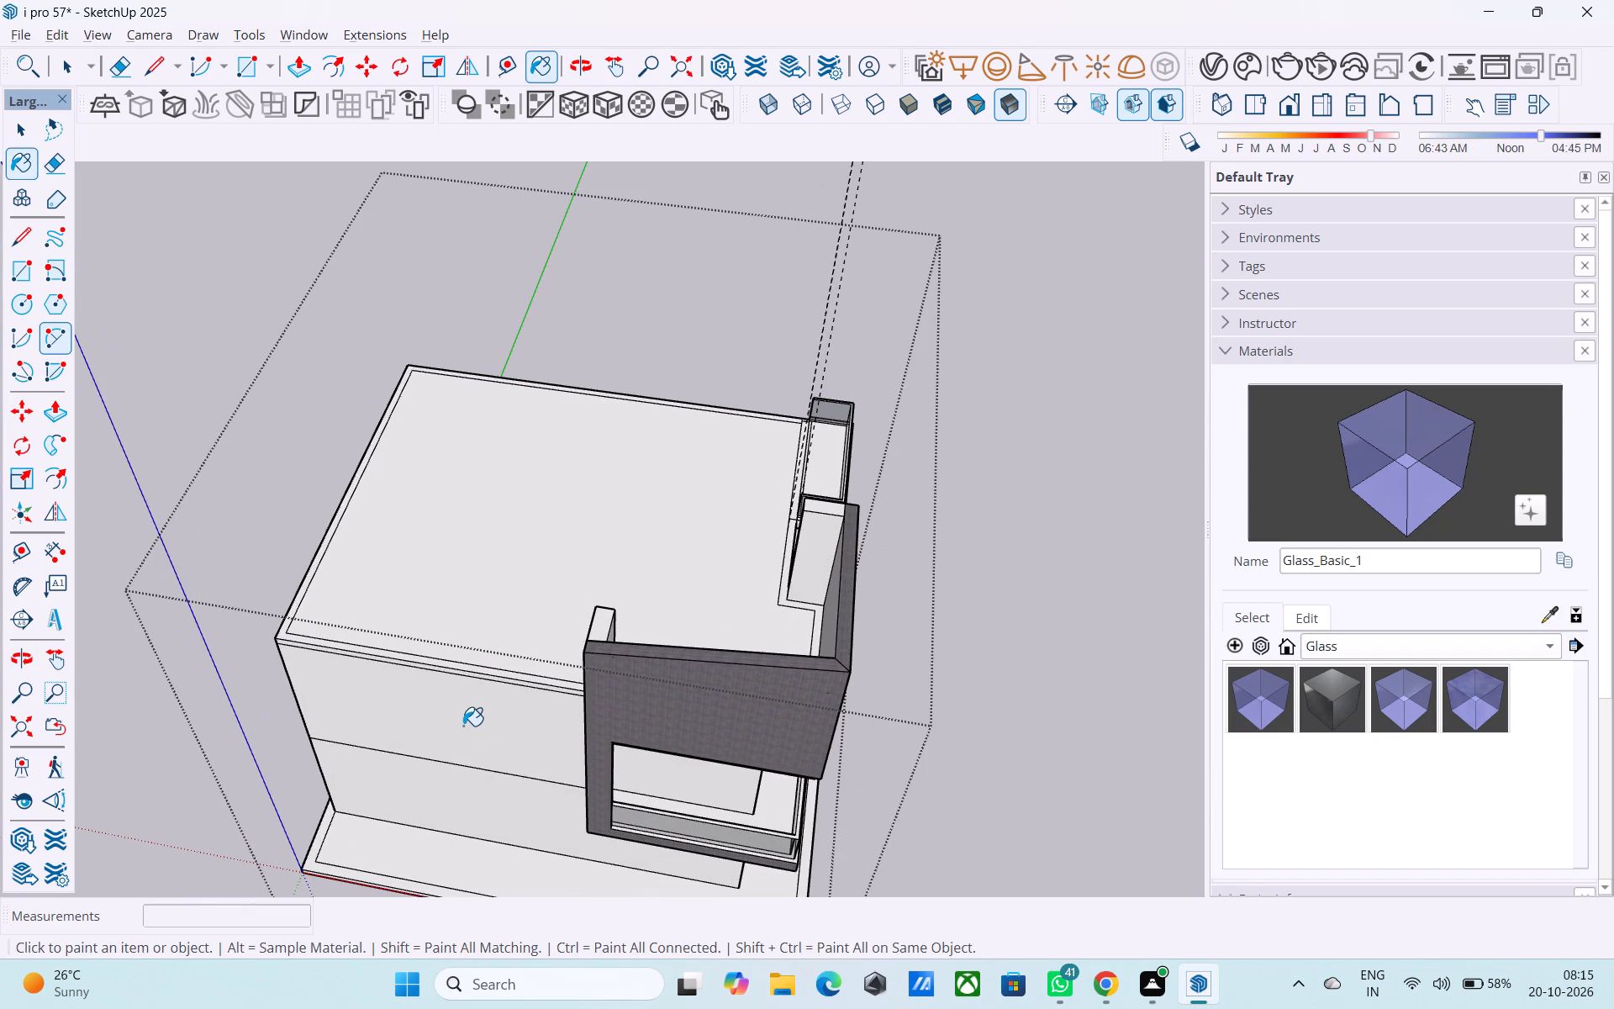
pyautogui.press('space')
pyautogui.scroll(9, 377, 638)
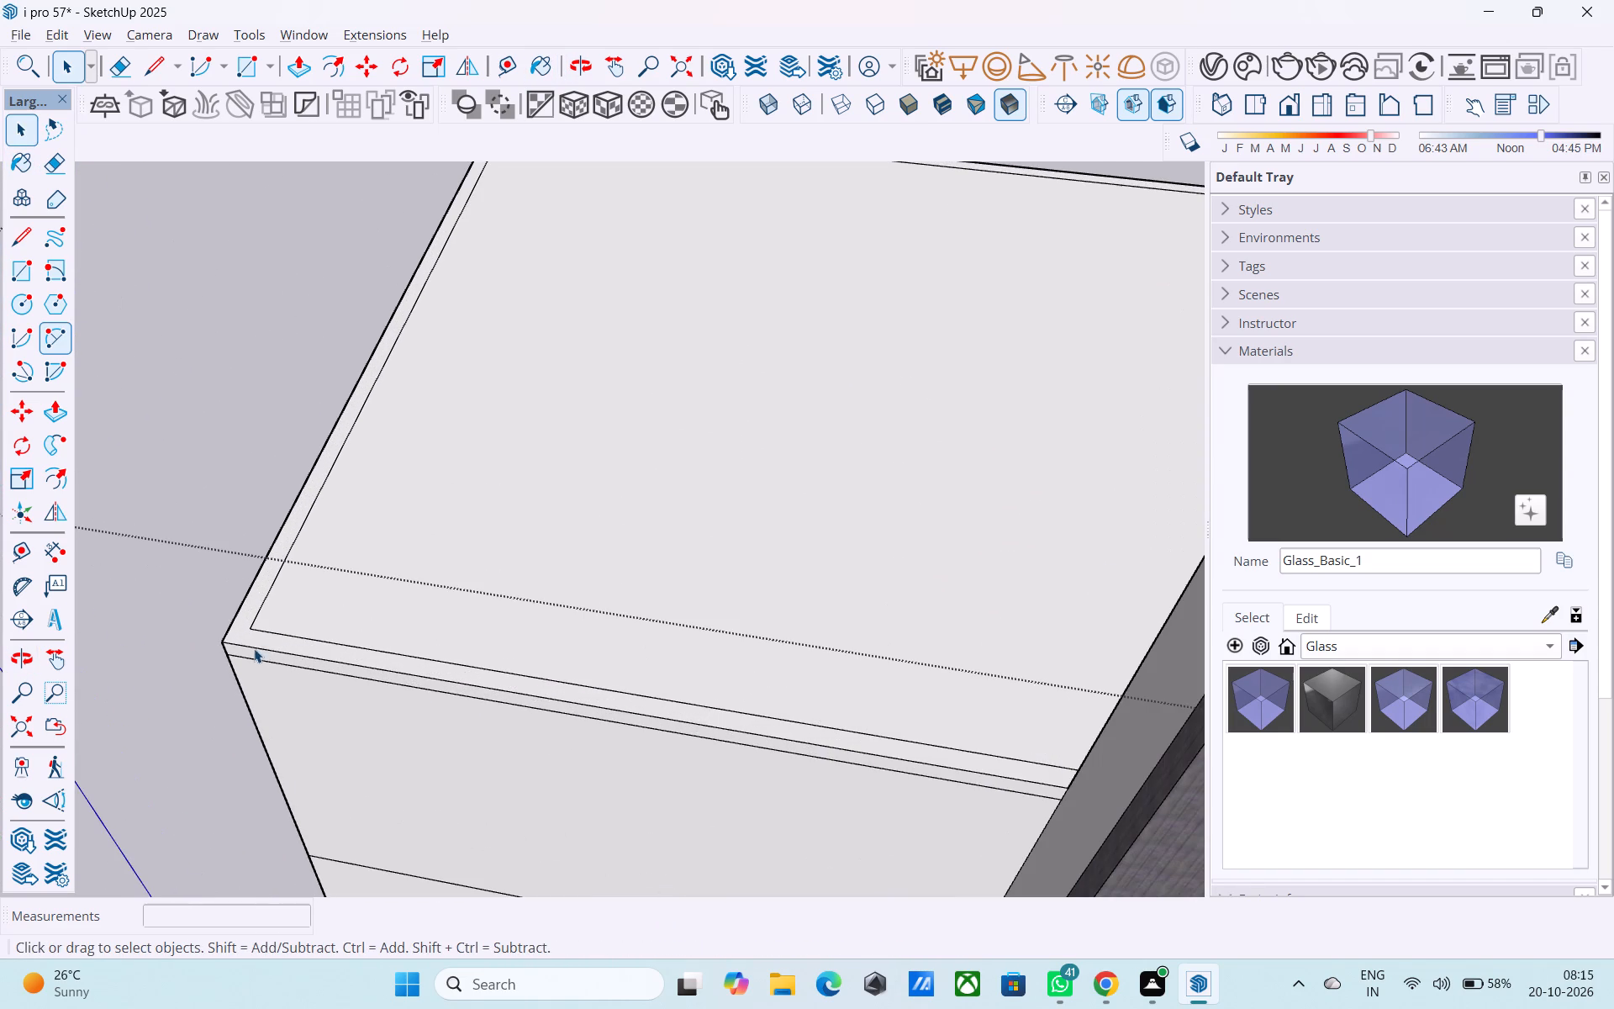
pyautogui.click(254, 637)
pyautogui.press('p')
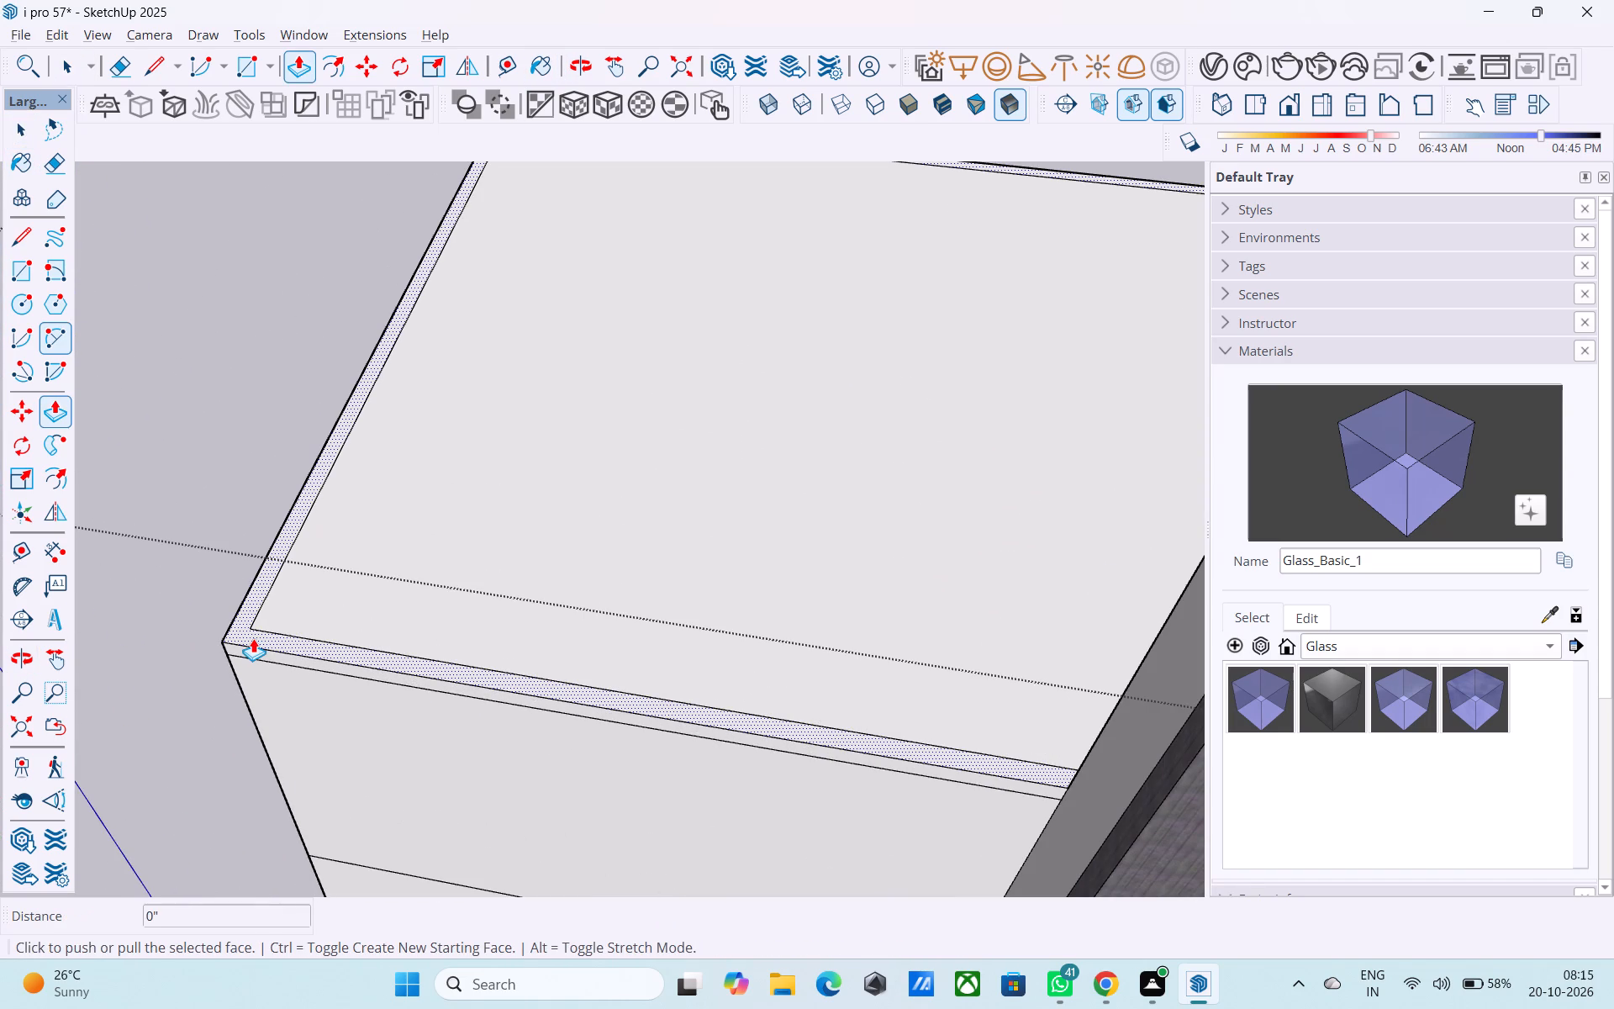
pyautogui.click(253, 637)
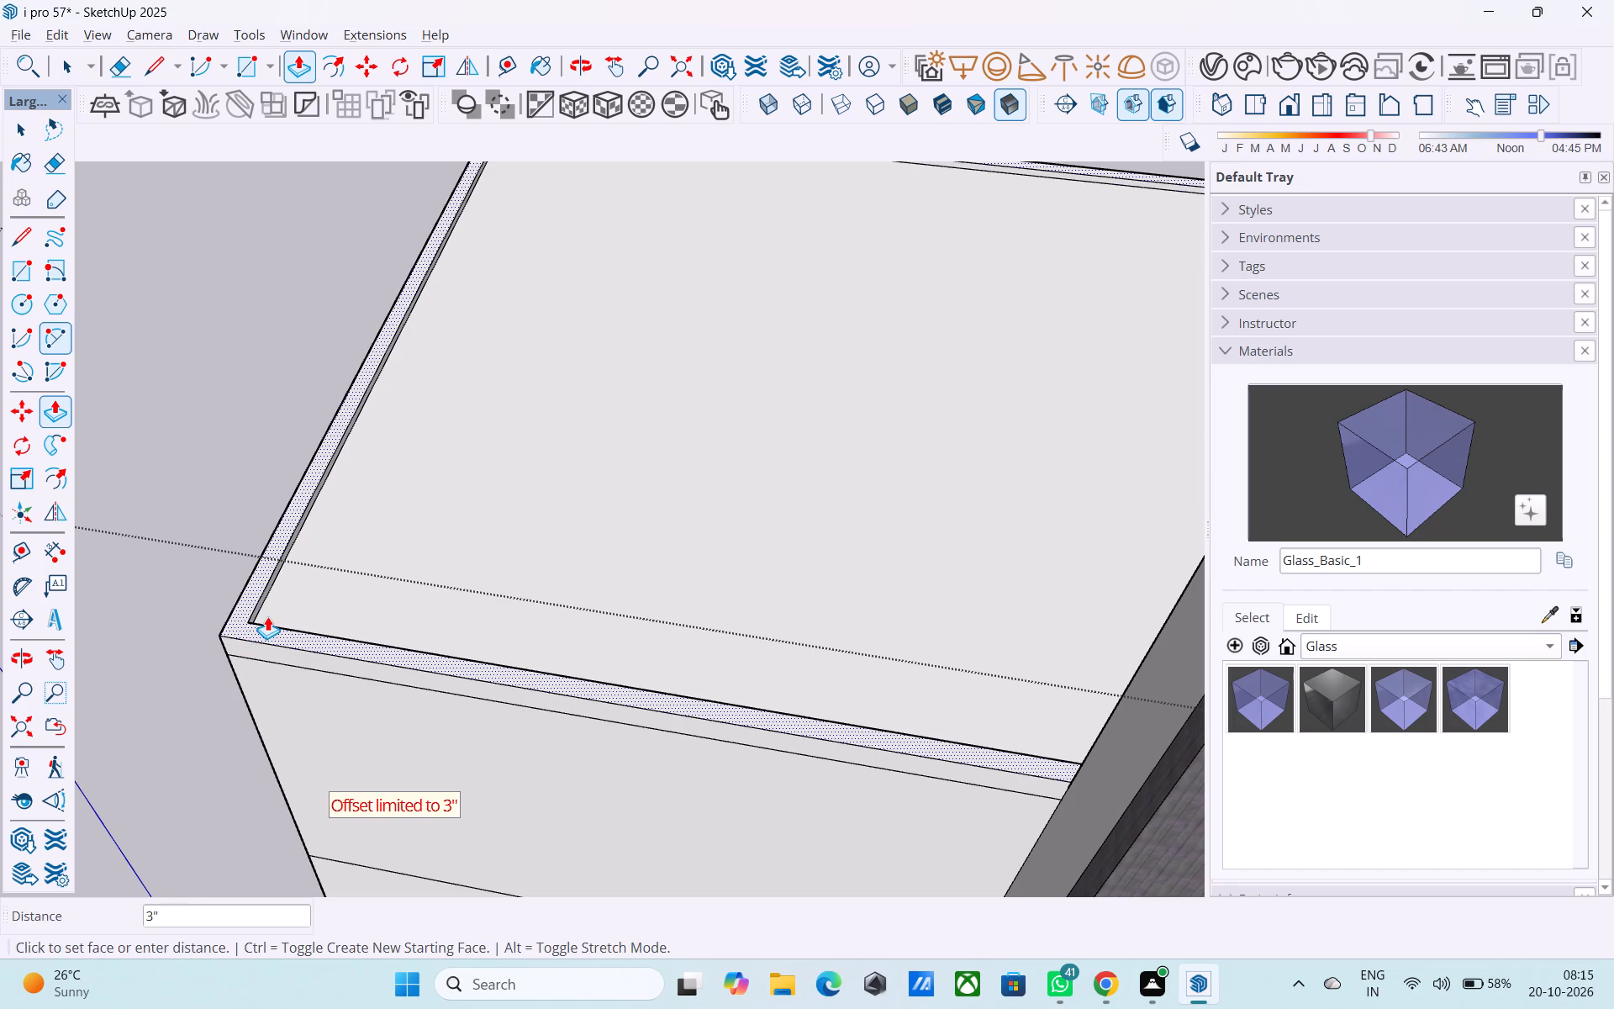
pyautogui.click(267, 615)
pyautogui.moveTo(290, 606); pyautogui.dragTo(789, 427, button='middle')
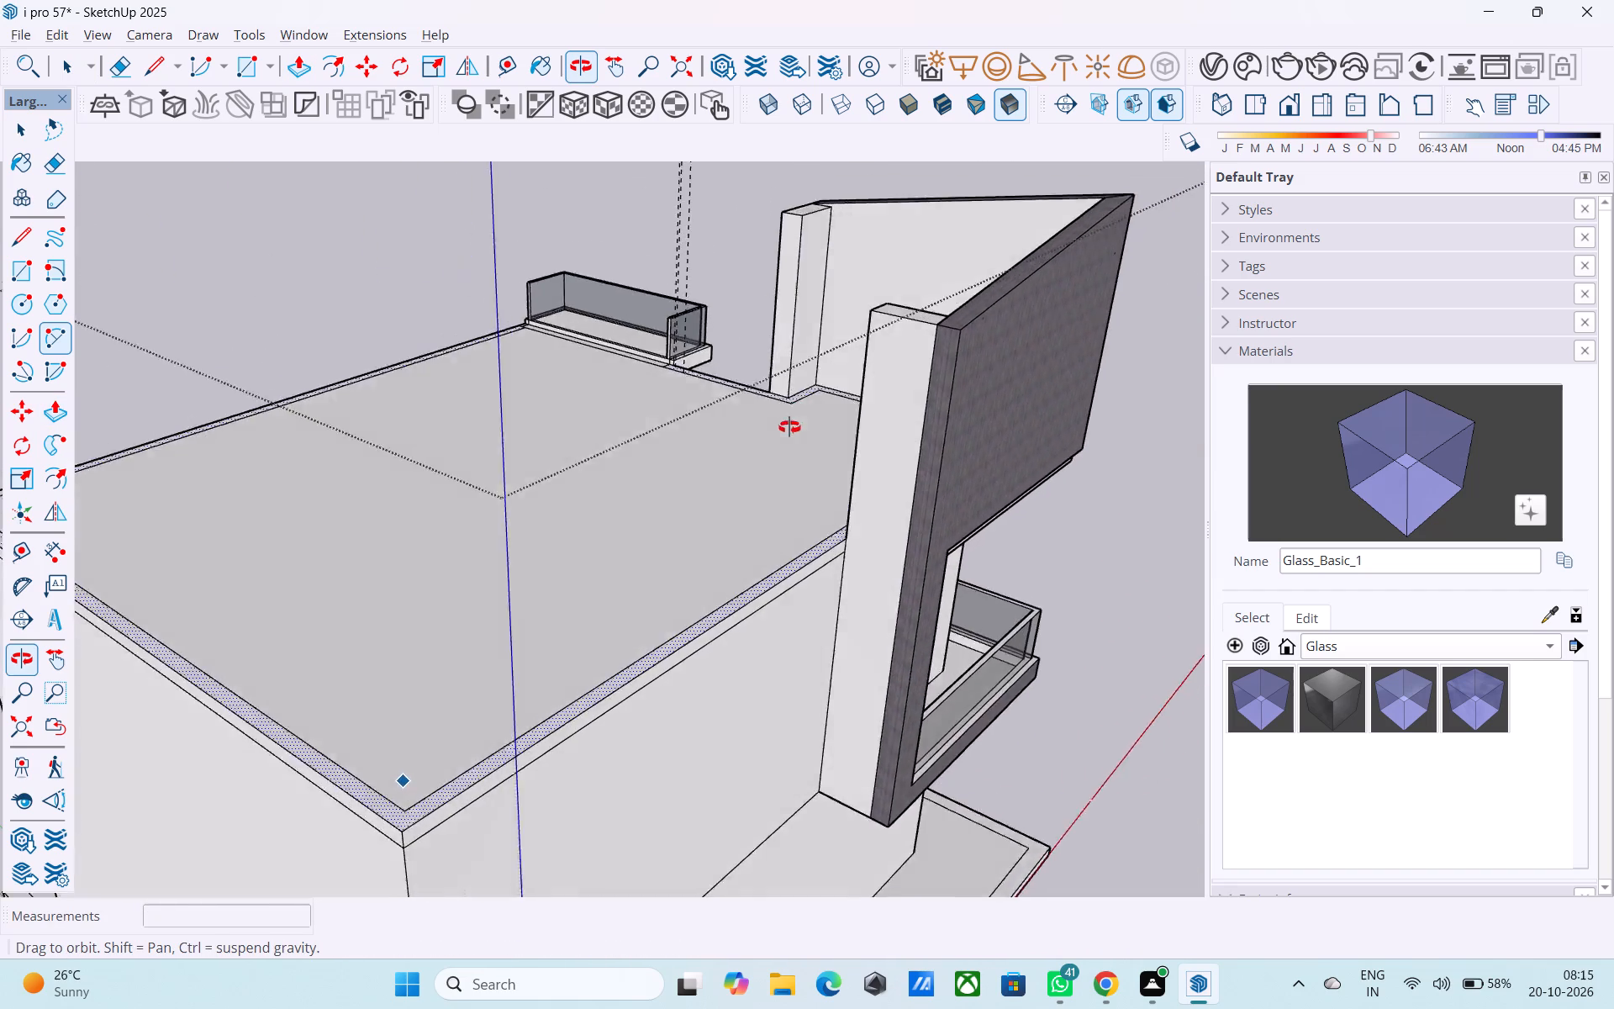
pyautogui.moveTo(789, 427); pyautogui.dragTo(757, 420, button='middle')
pyautogui.scroll(7, 723, 406)
pyautogui.scroll(-7, 720, 403)
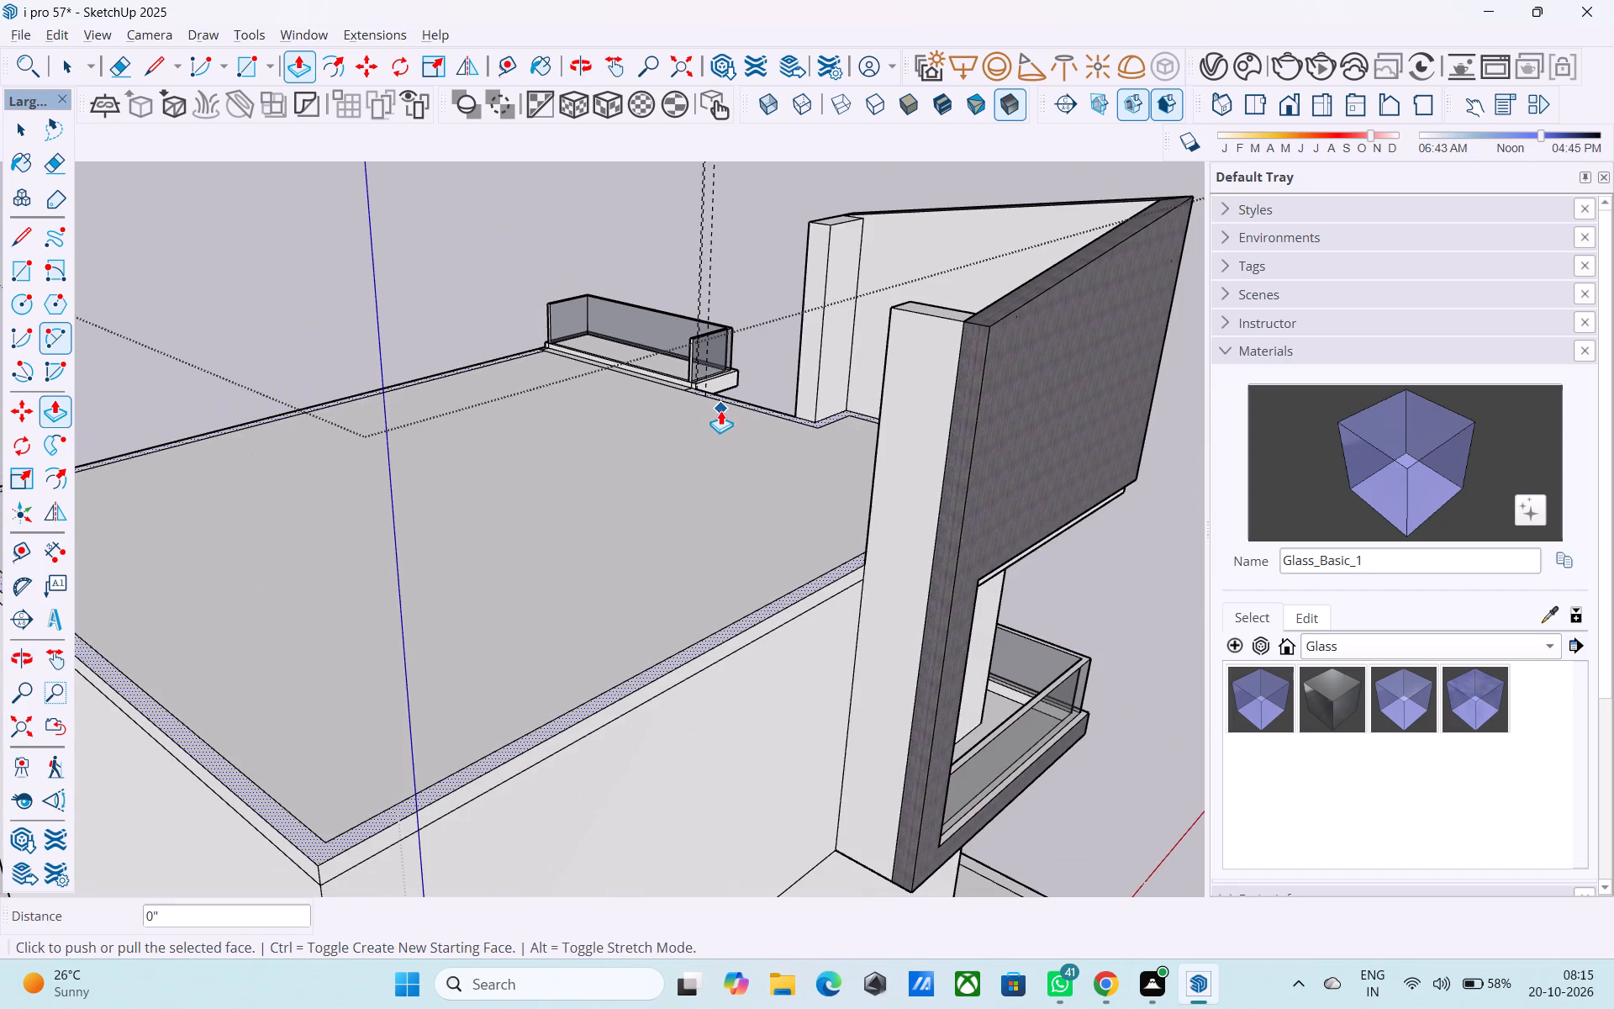
pyautogui.moveTo(776, 415); pyautogui.dragTo(877, 385, button='middle')
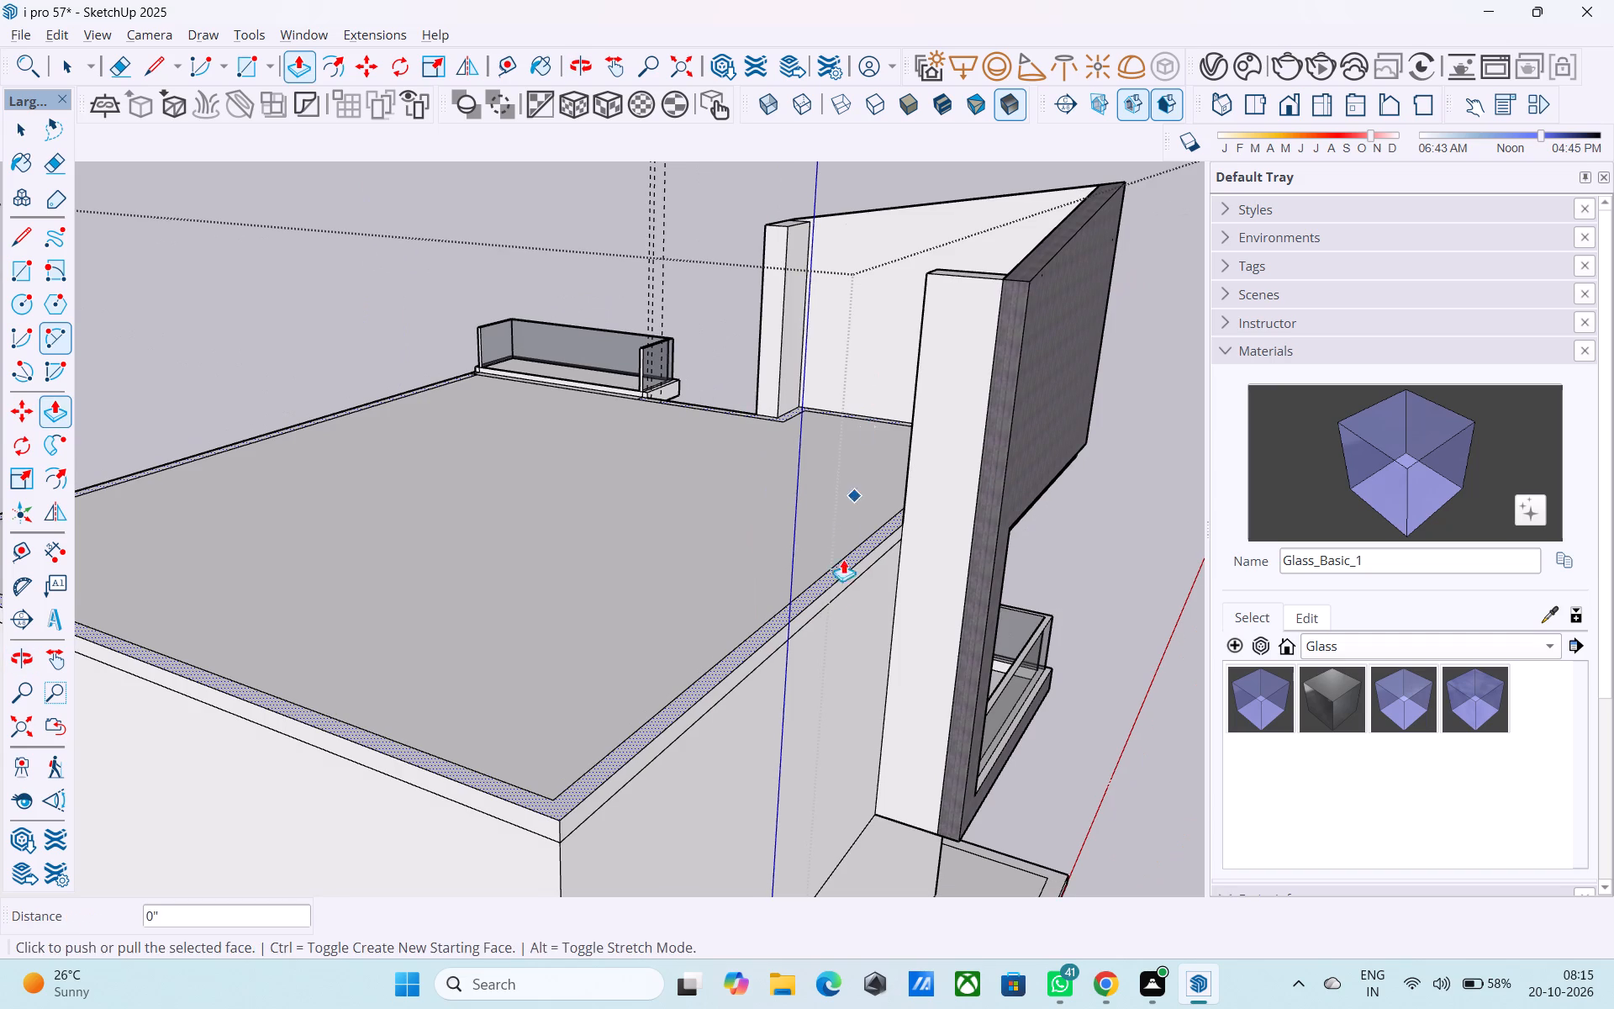
pyautogui.moveTo(835, 589); pyautogui.dragTo(891, 536, button='middle')
pyautogui.scroll(6, 857, 594)
pyautogui.moveTo(821, 627); pyautogui.dragTo(1021, 630, button='middle')
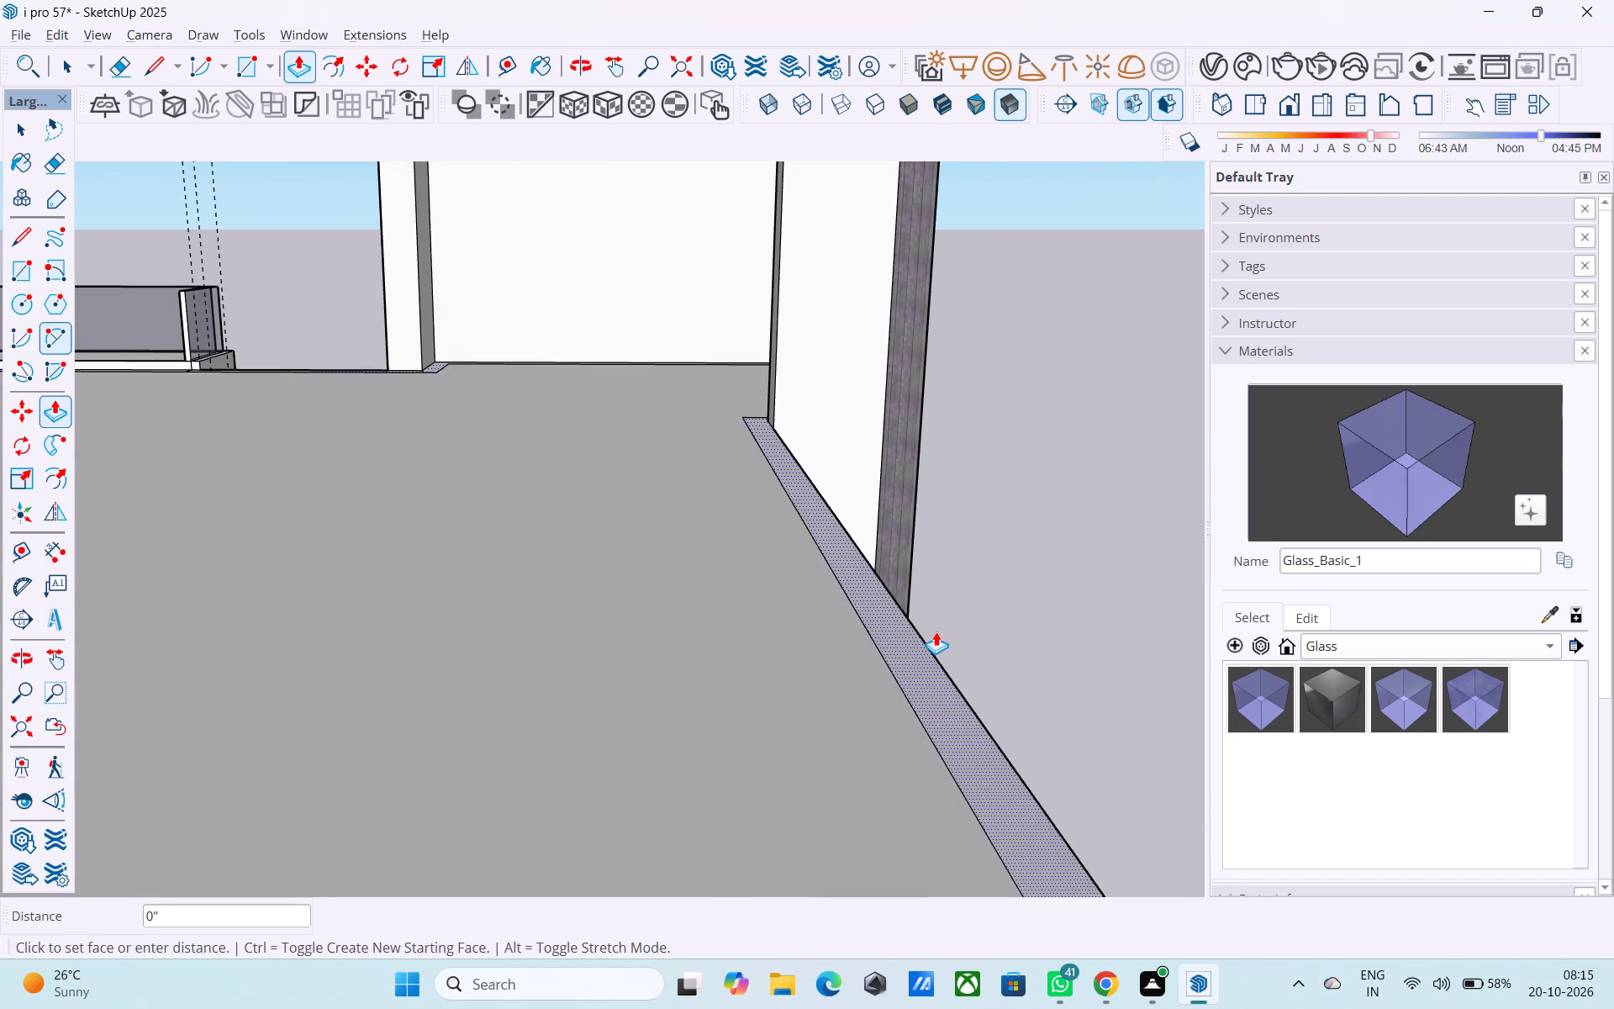
pyautogui.click(936, 632)
pyautogui.click(929, 478)
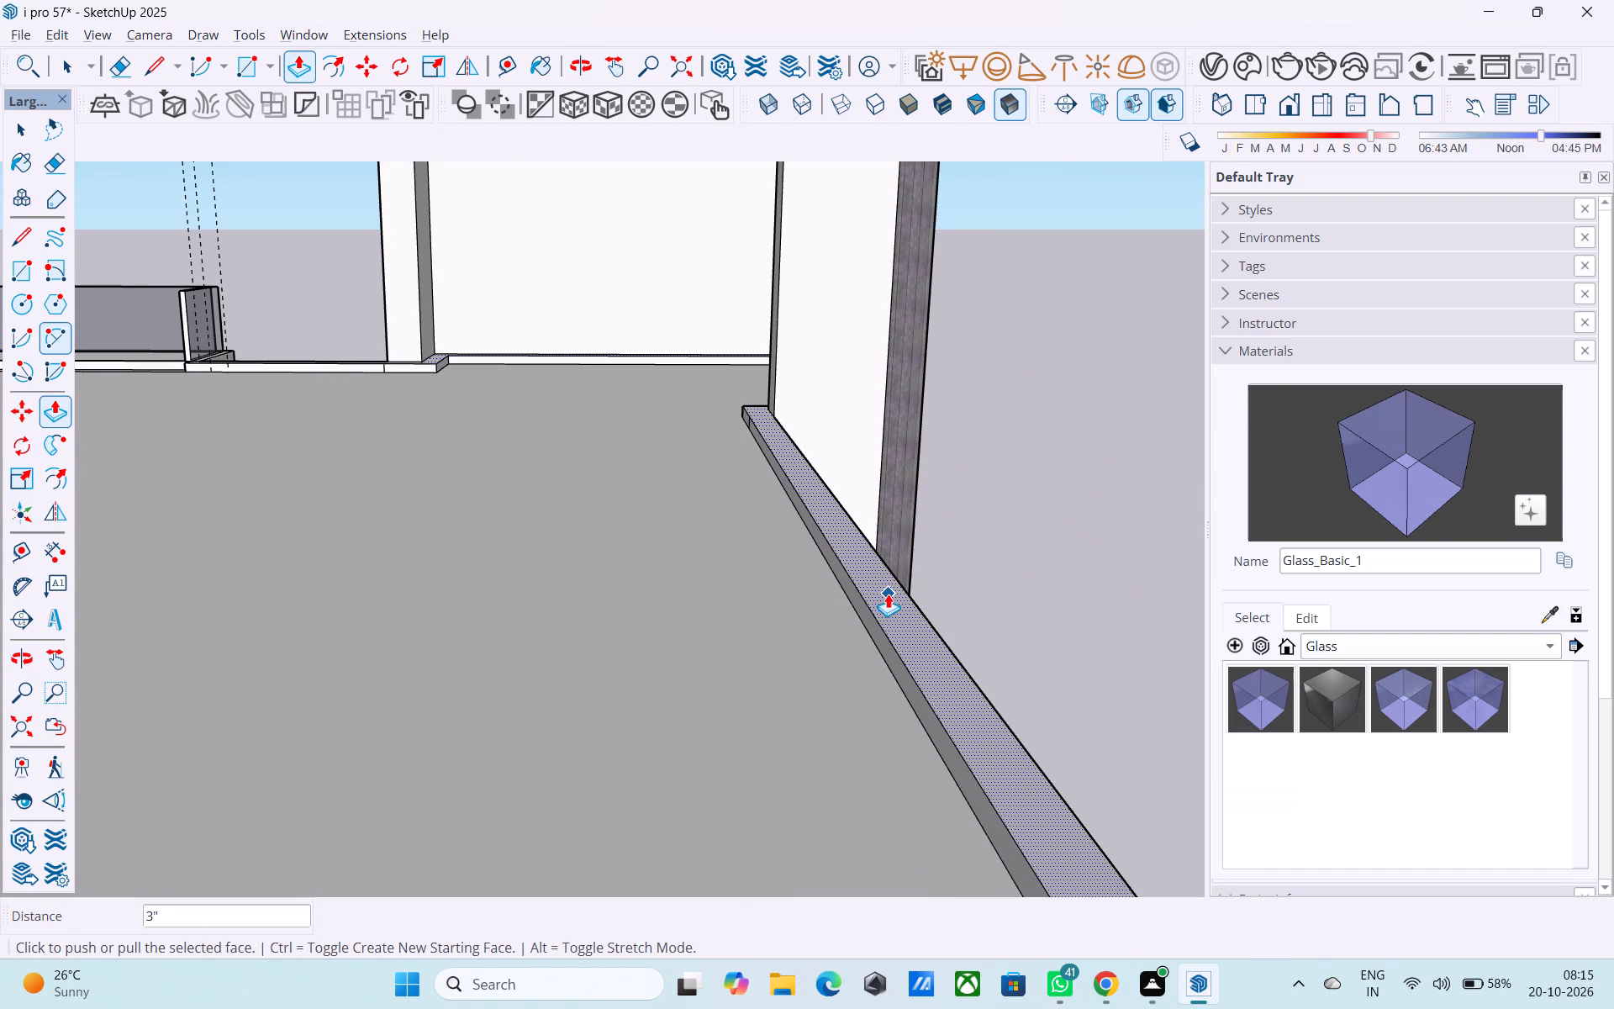
# Raise the main roof's edge border a further 3' to form a parapet wall around the roof.
pyautogui.click(888, 594)
pyautogui.scroll(-11, 897, 499)
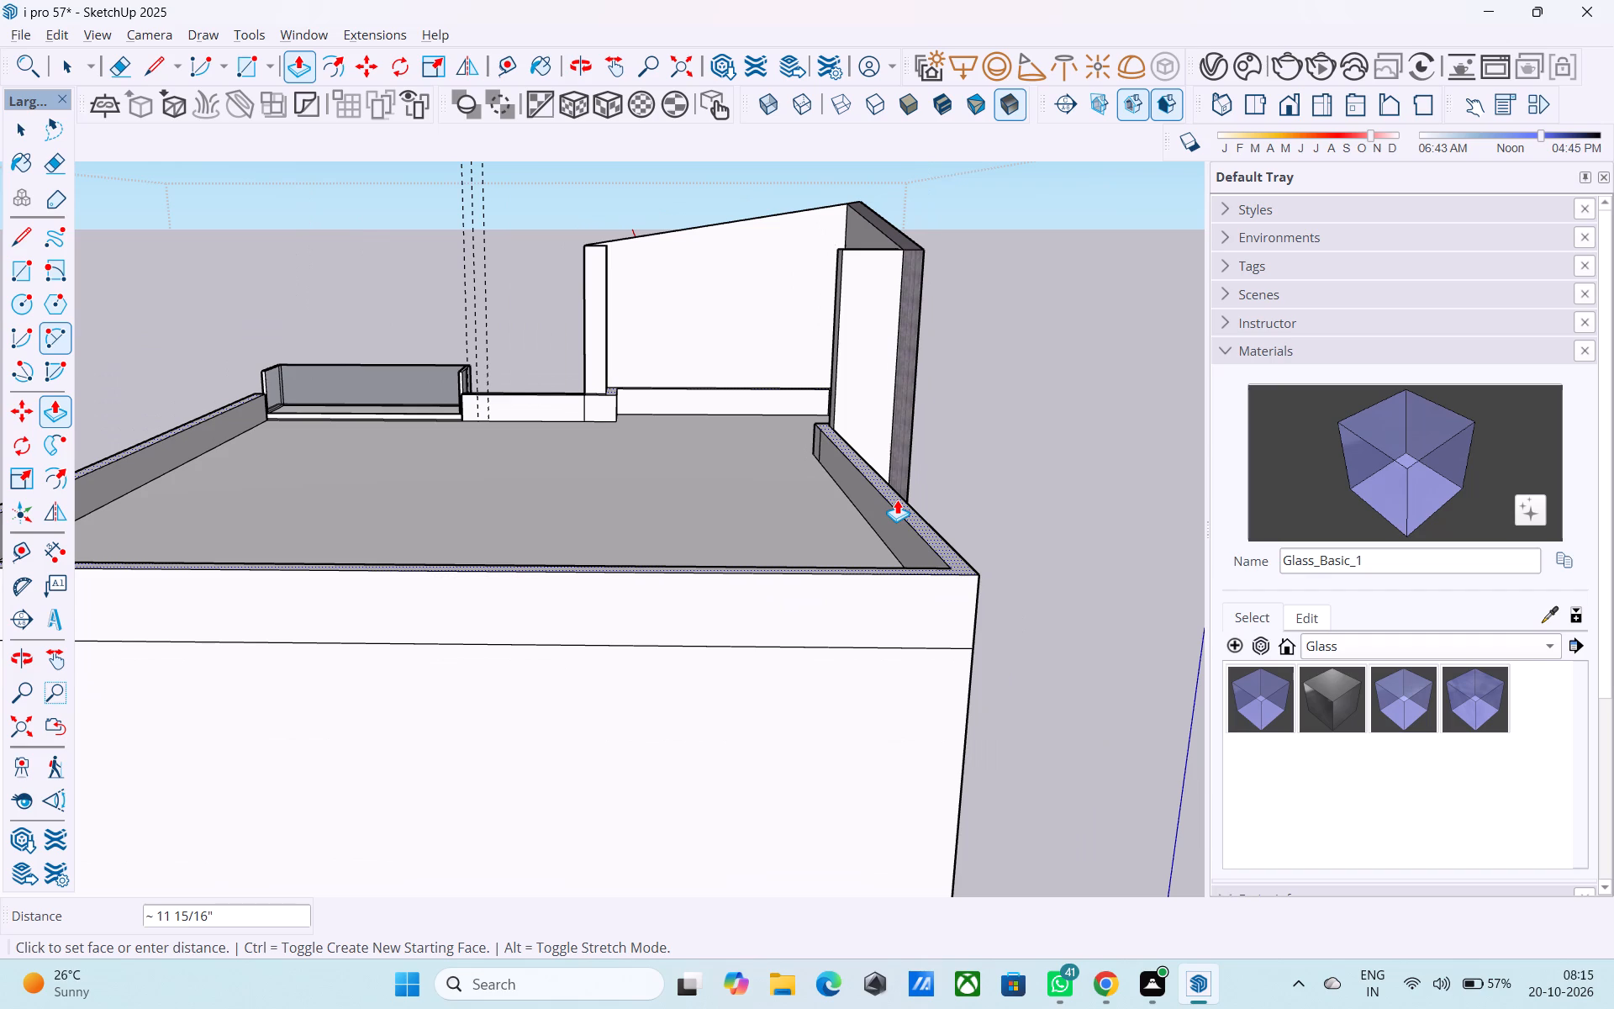
pyautogui.press('3')
pyautogui.press("'")
pyautogui.press('Return')
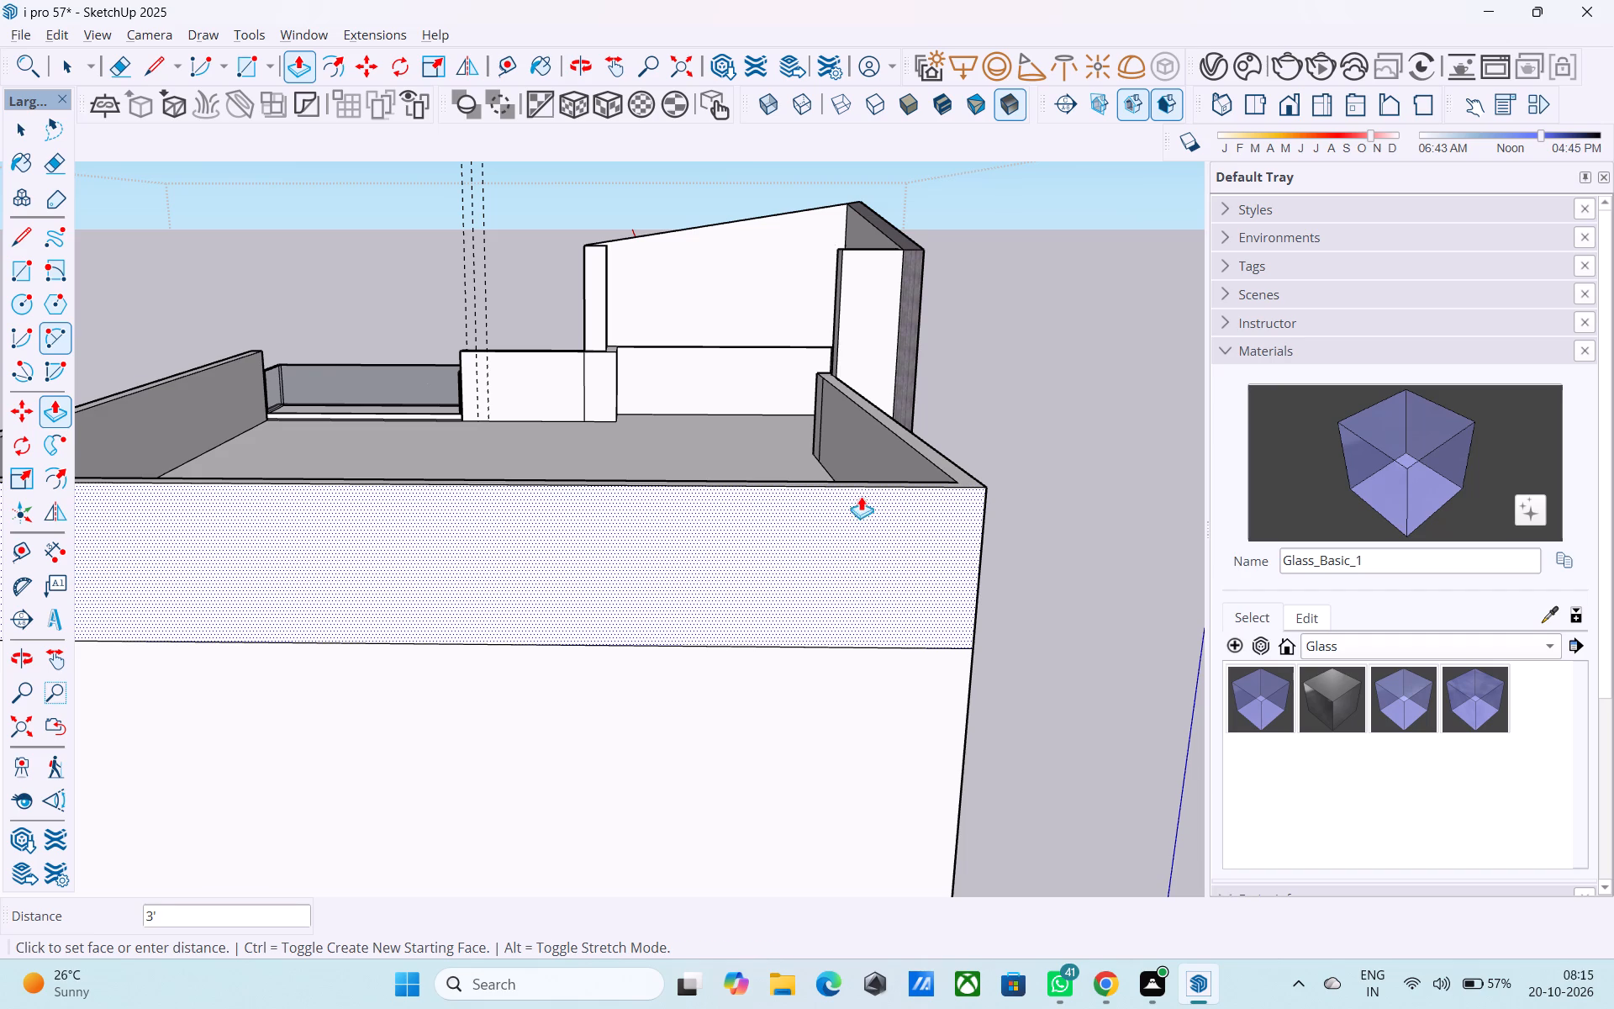
# Examine the raised roof parapet from the rear, side and front, including how it meets the wood-plank volume and glass parapets.
pyautogui.scroll(-7, 857, 505)
pyautogui.moveTo(783, 560); pyautogui.dragTo(1071, 582, button='middle')
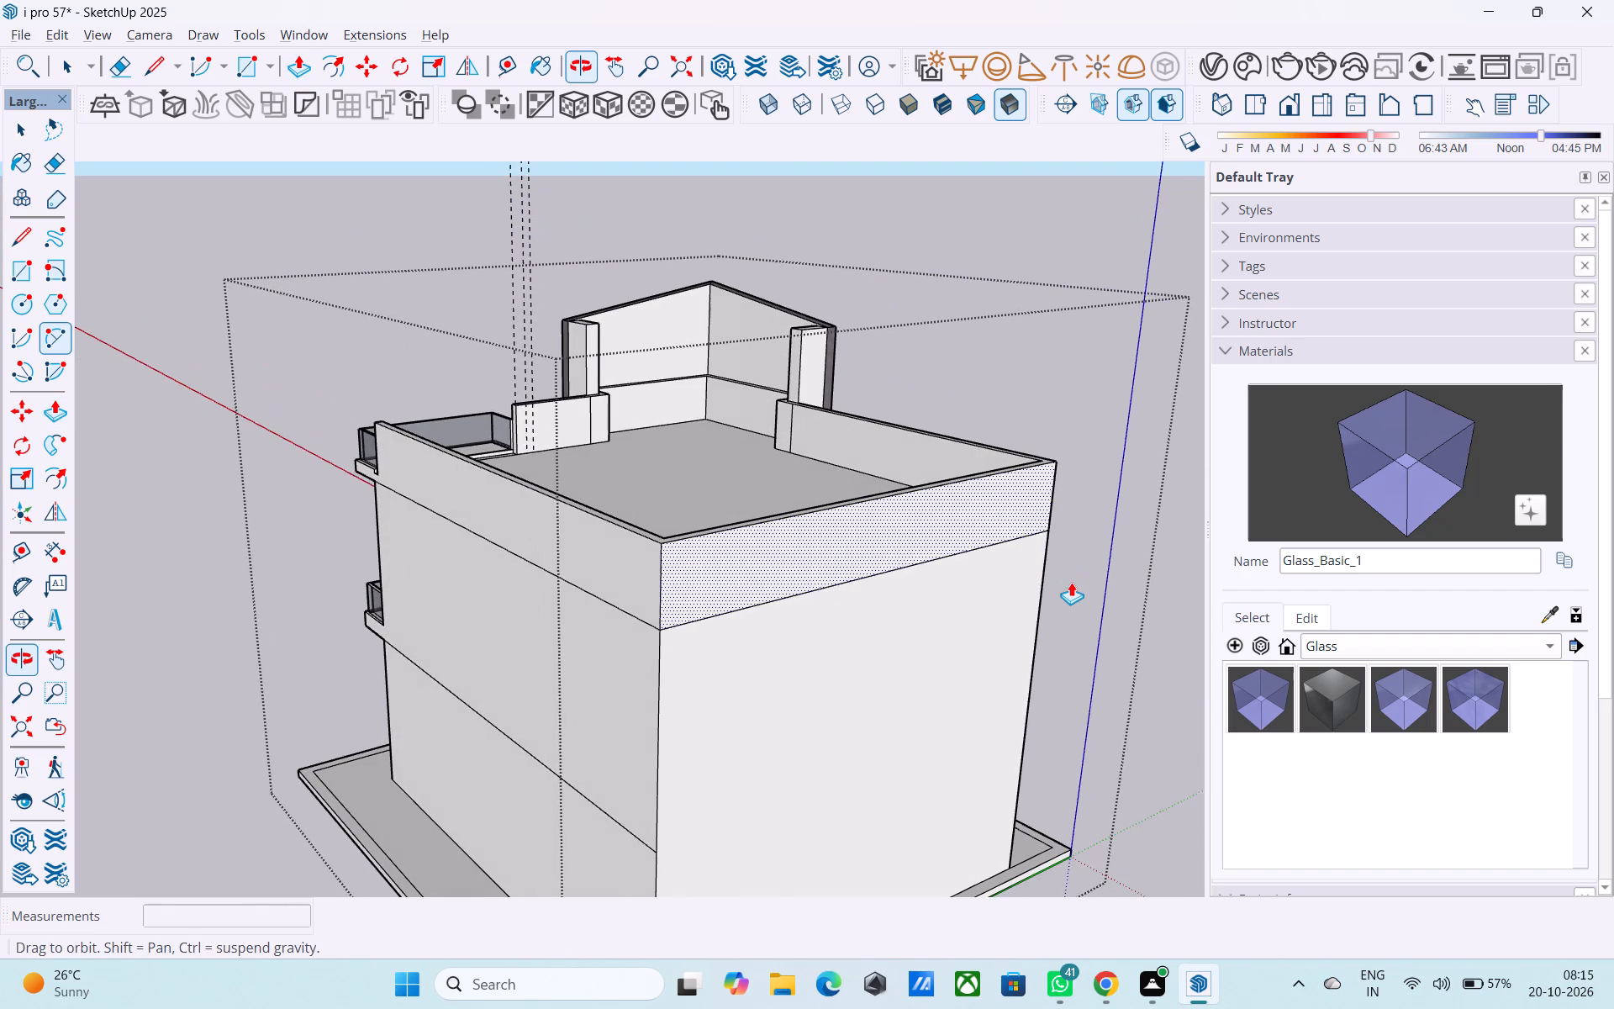
pyautogui.scroll(-5, 752, 698)
pyautogui.moveTo(680, 699); pyautogui.dragTo(1243, 544, button='middle')
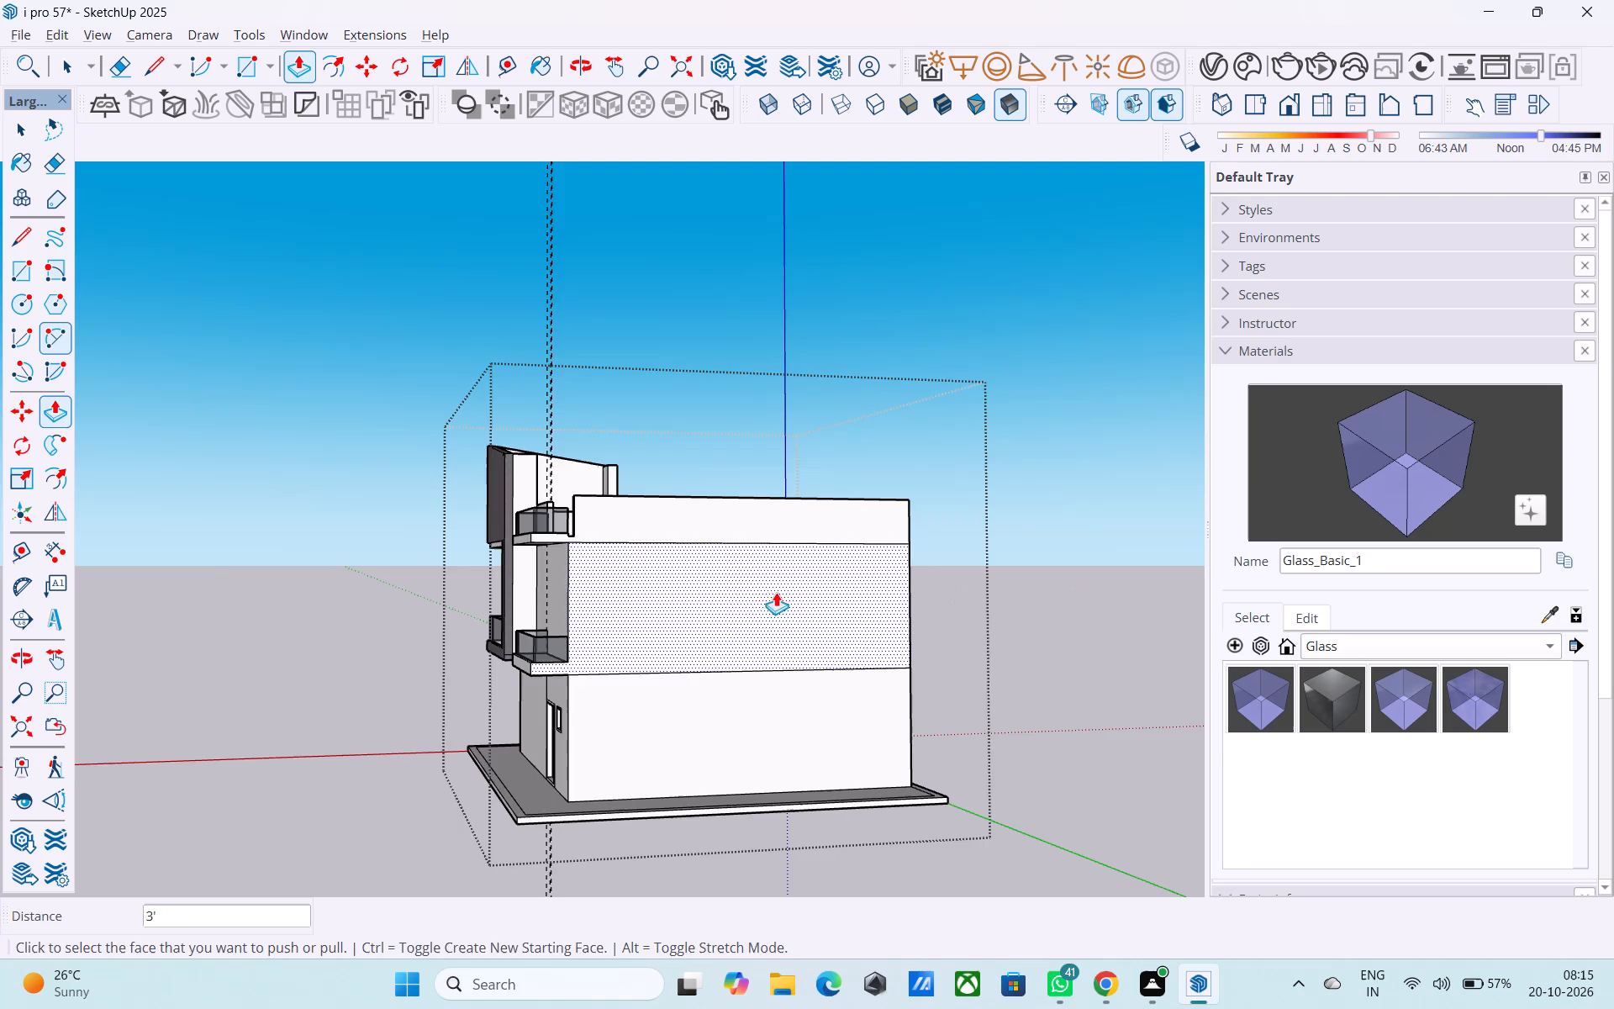
pyautogui.moveTo(741, 599); pyautogui.dragTo(1131, 631, button='middle')
pyautogui.scroll(5, 1042, 537)
pyautogui.moveTo(863, 554); pyautogui.dragTo(1091, 514, button='middle')
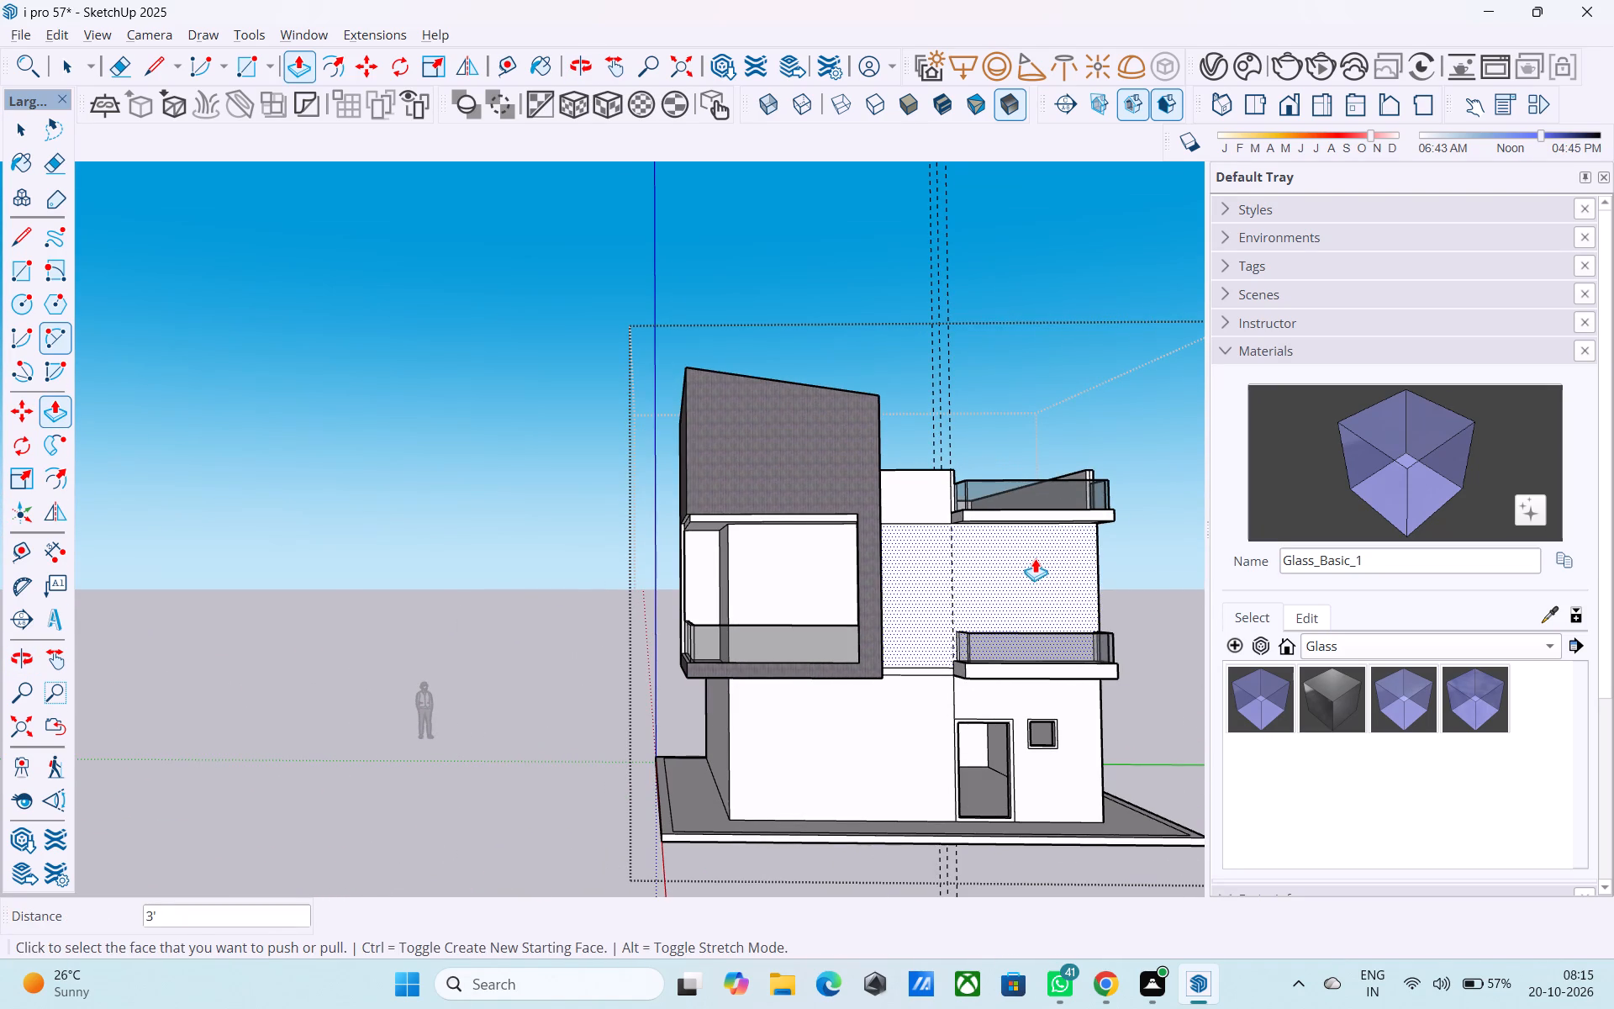
pyautogui.moveTo(921, 597); pyautogui.dragTo(1019, 659, button='middle')
pyautogui.scroll(4, 1033, 589)
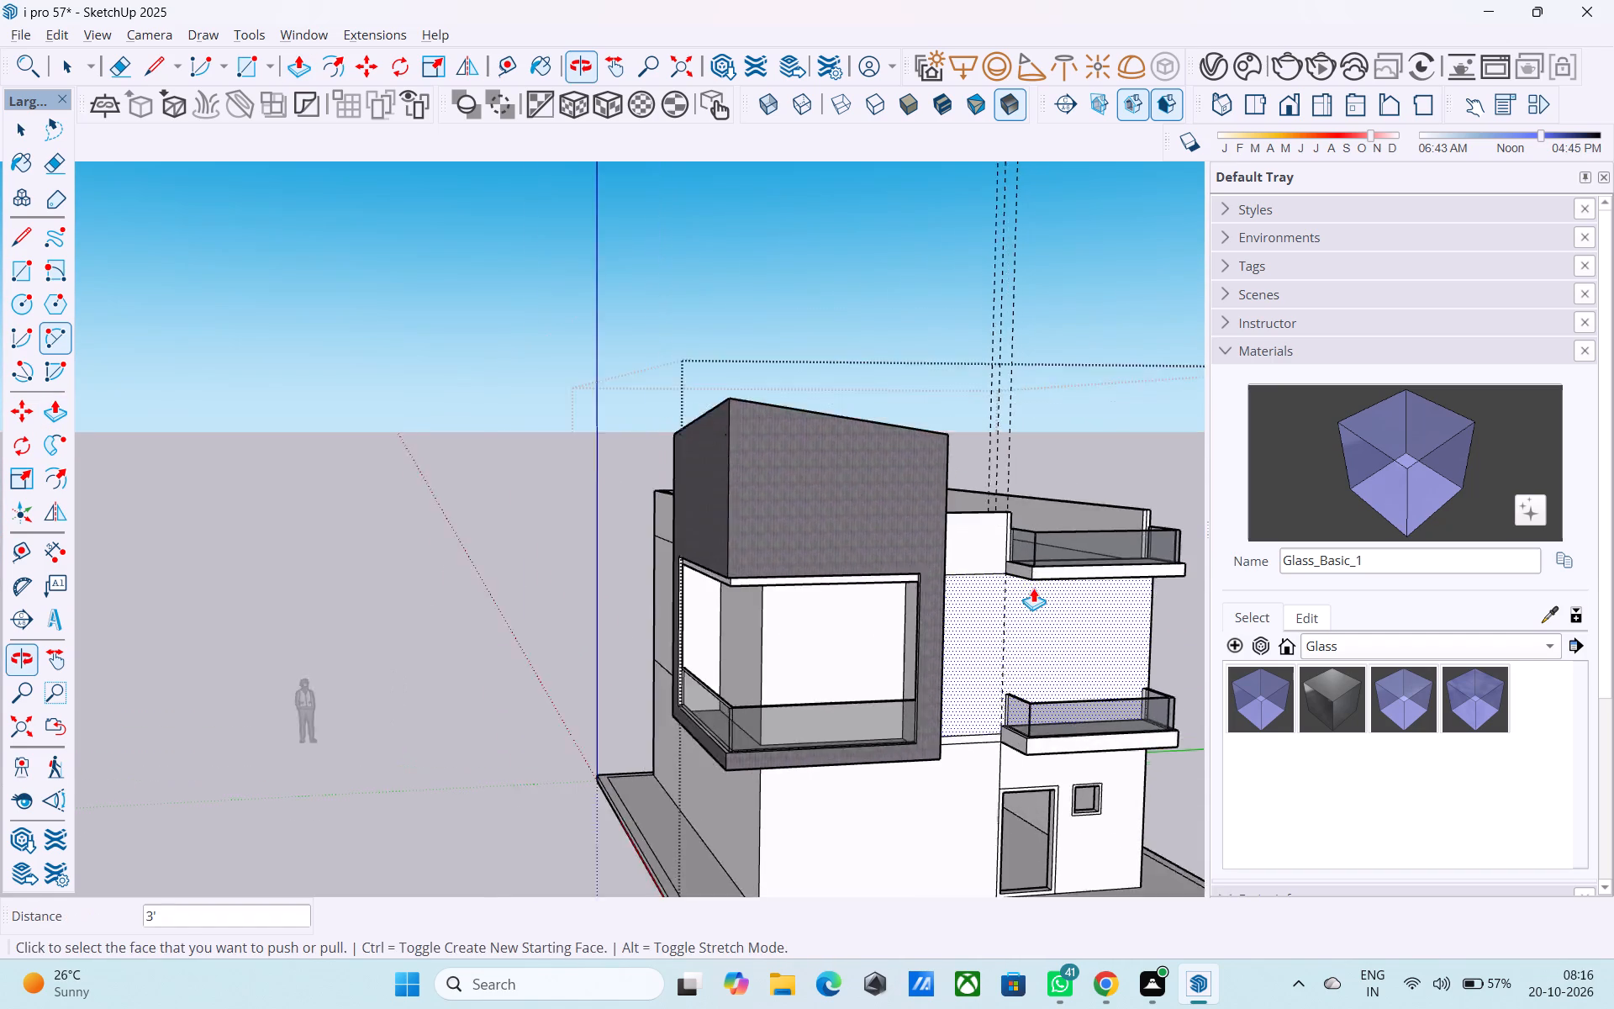
pyautogui.scroll(1, 1033, 588)
pyautogui.moveTo(1015, 578); pyautogui.dragTo(837, 511, button='middle')
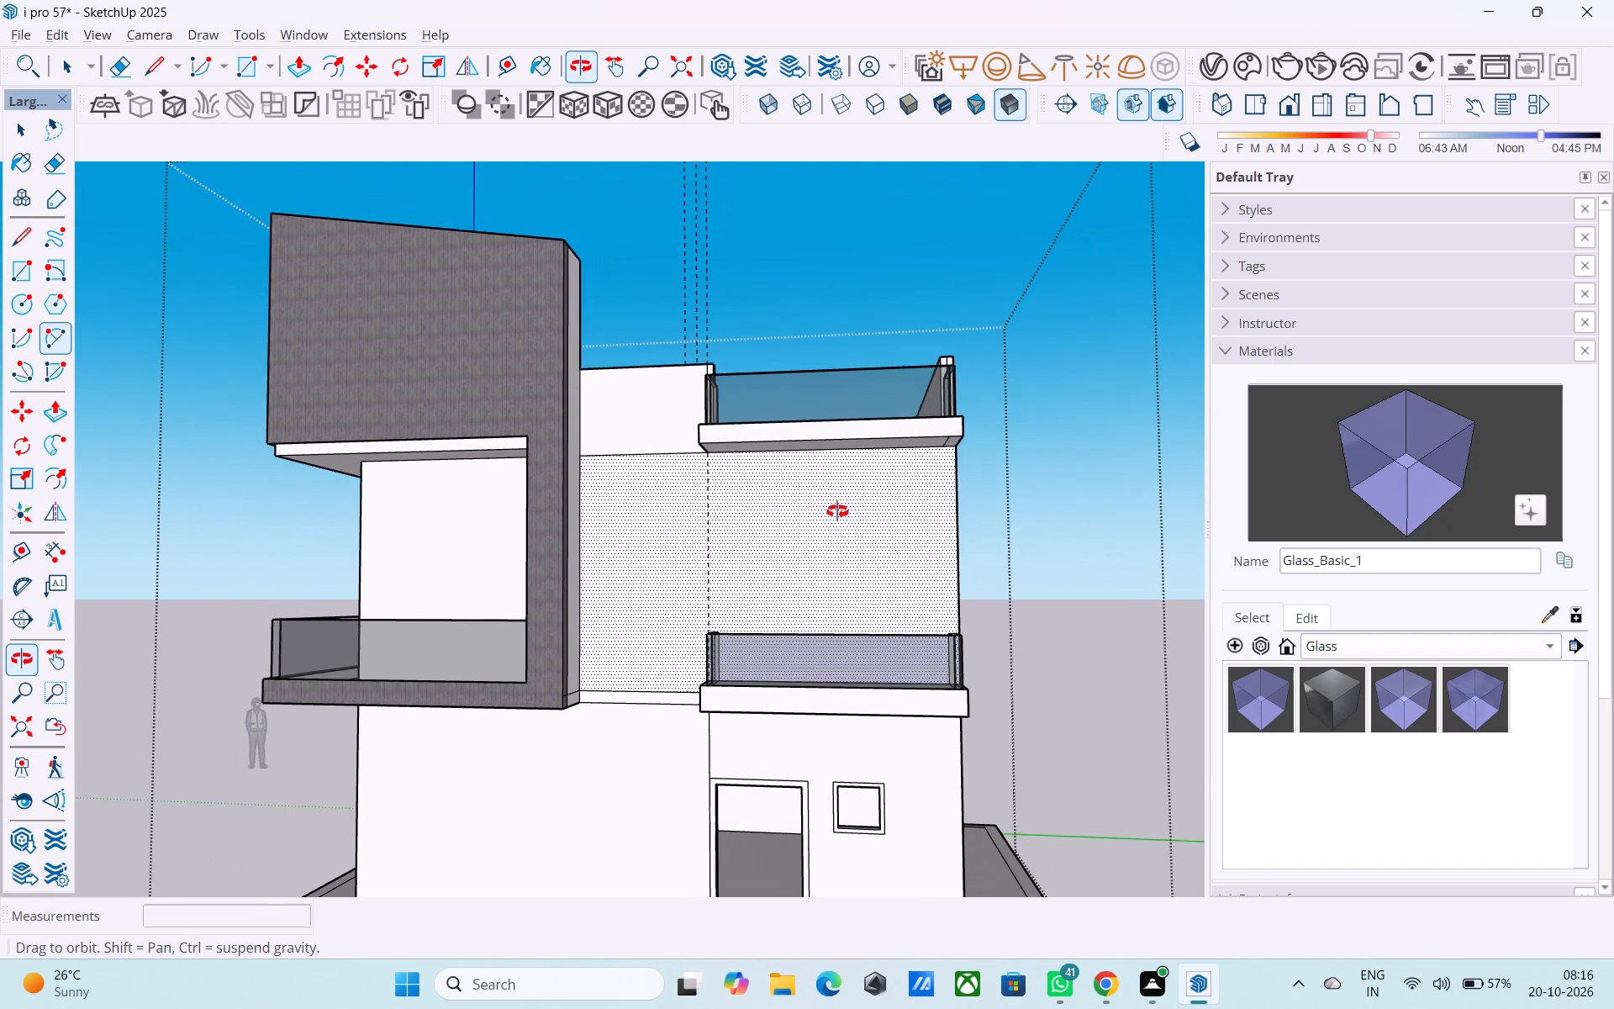
pyautogui.moveTo(837, 511); pyautogui.dragTo(834, 519, button='middle')
pyautogui.scroll(-3, 745, 545)
pyautogui.moveTo(744, 544); pyautogui.dragTo(933, 482, button='middle')
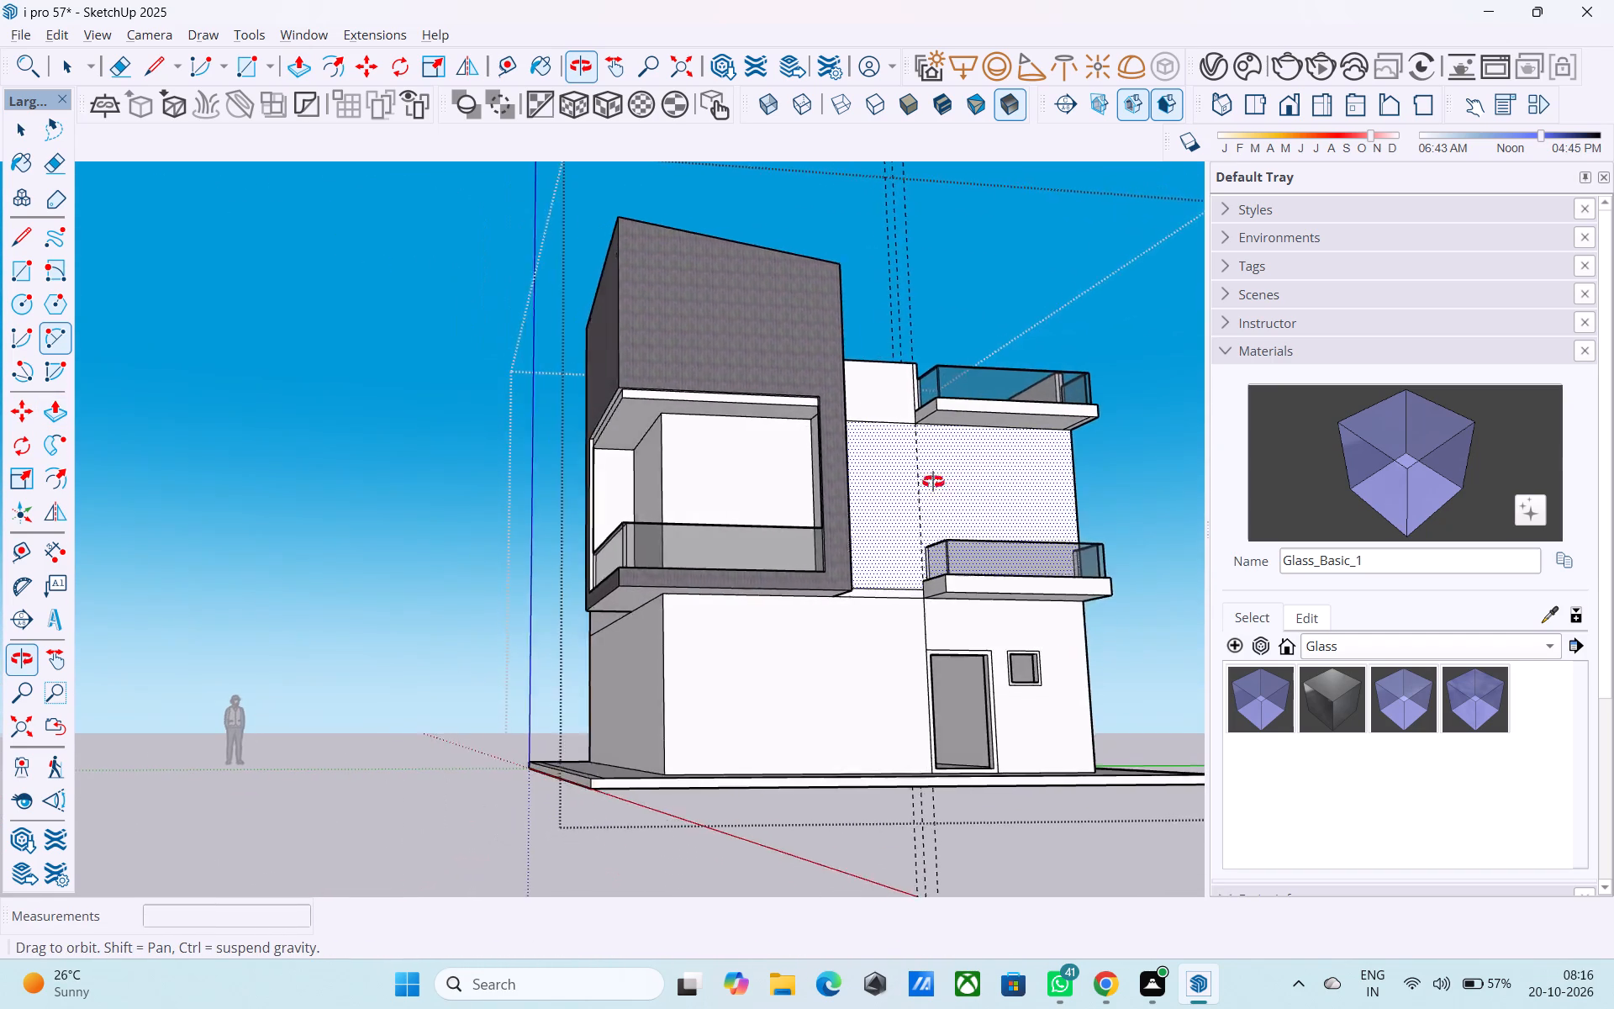
pyautogui.moveTo(933, 482); pyautogui.dragTo(971, 481, button='middle')
pyautogui.scroll(-3, 524, 602)
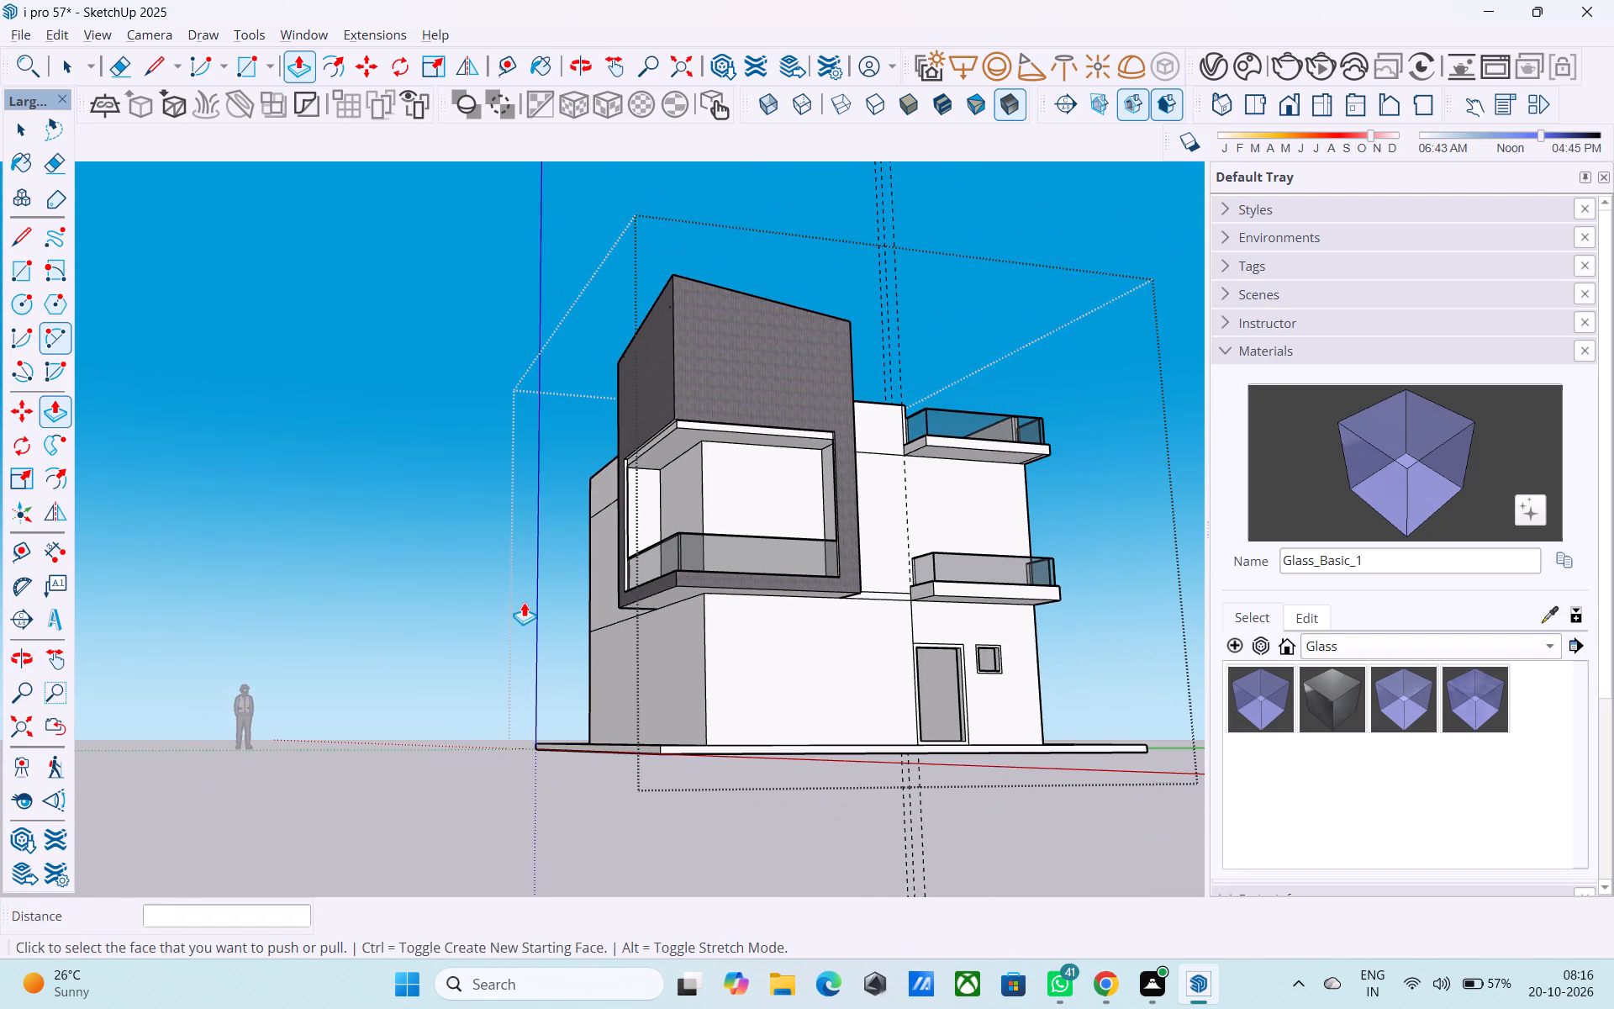
pyautogui.scroll(-1, 524, 602)
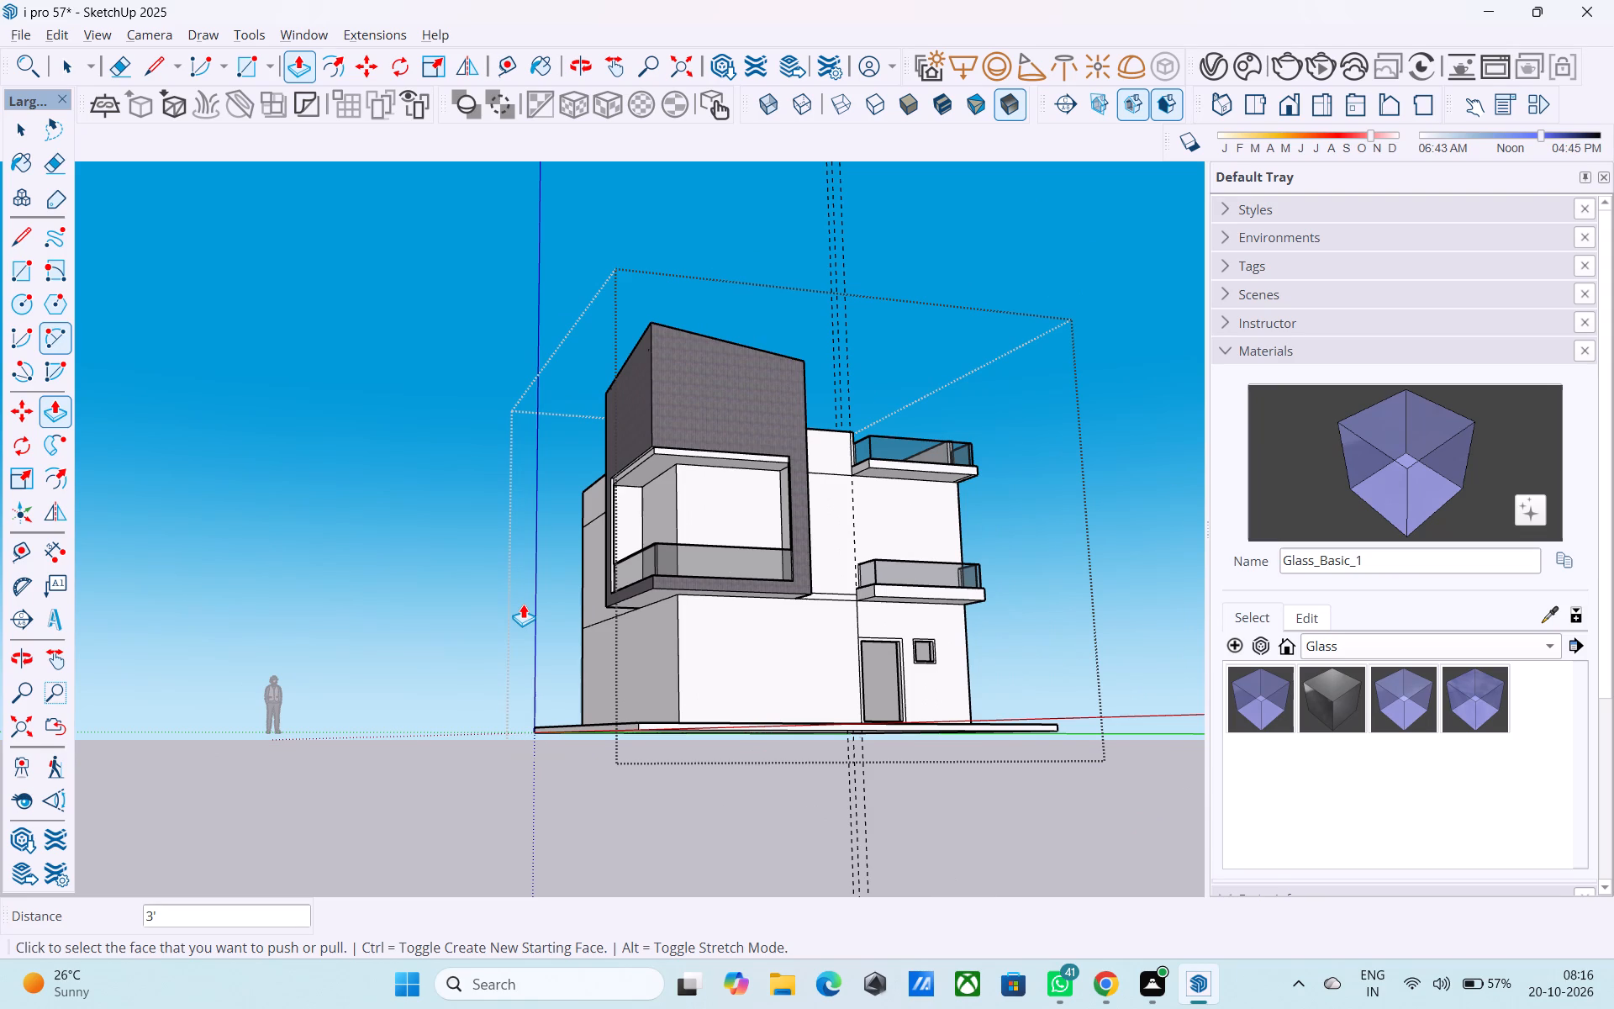
pyautogui.moveTo(994, 672); pyautogui.dragTo(719, 727, button='middle')
# Fill the notch between the upper overhang slab and the roof parapet's end, pulling its inner face 6" and closing it flush.
pyautogui.scroll(4, 884, 489)
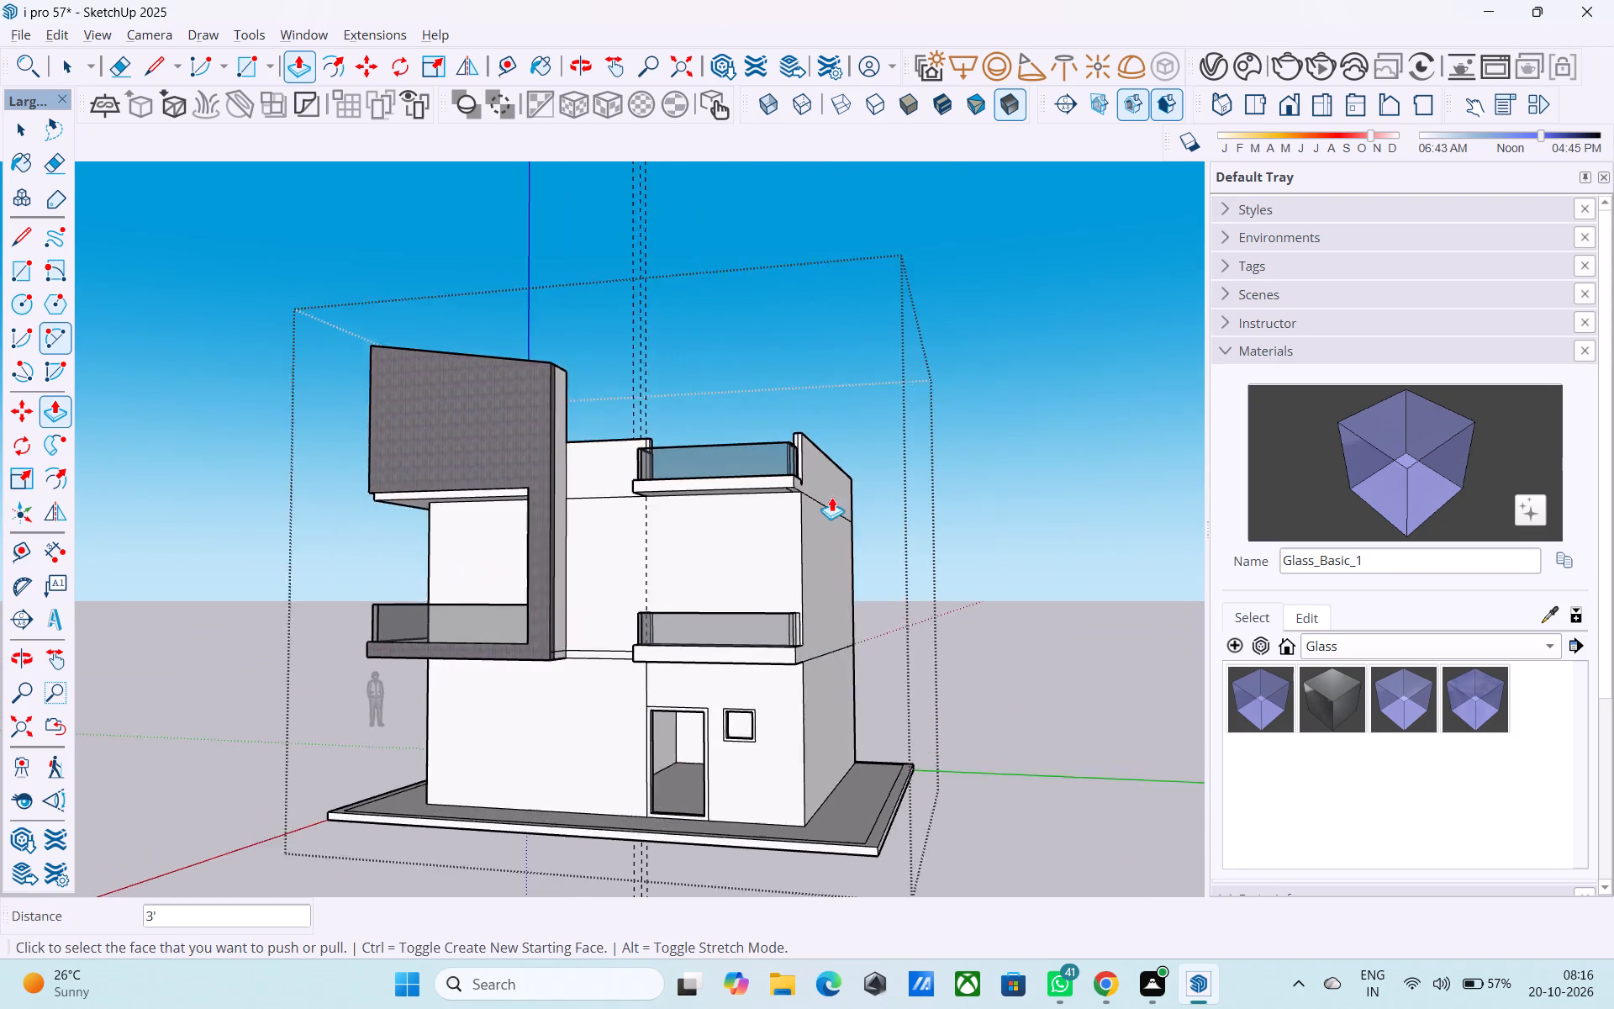
pyautogui.scroll(9, 831, 497)
pyautogui.moveTo(793, 473); pyautogui.dragTo(837, 605, button='middle')
pyautogui.scroll(4, 799, 498)
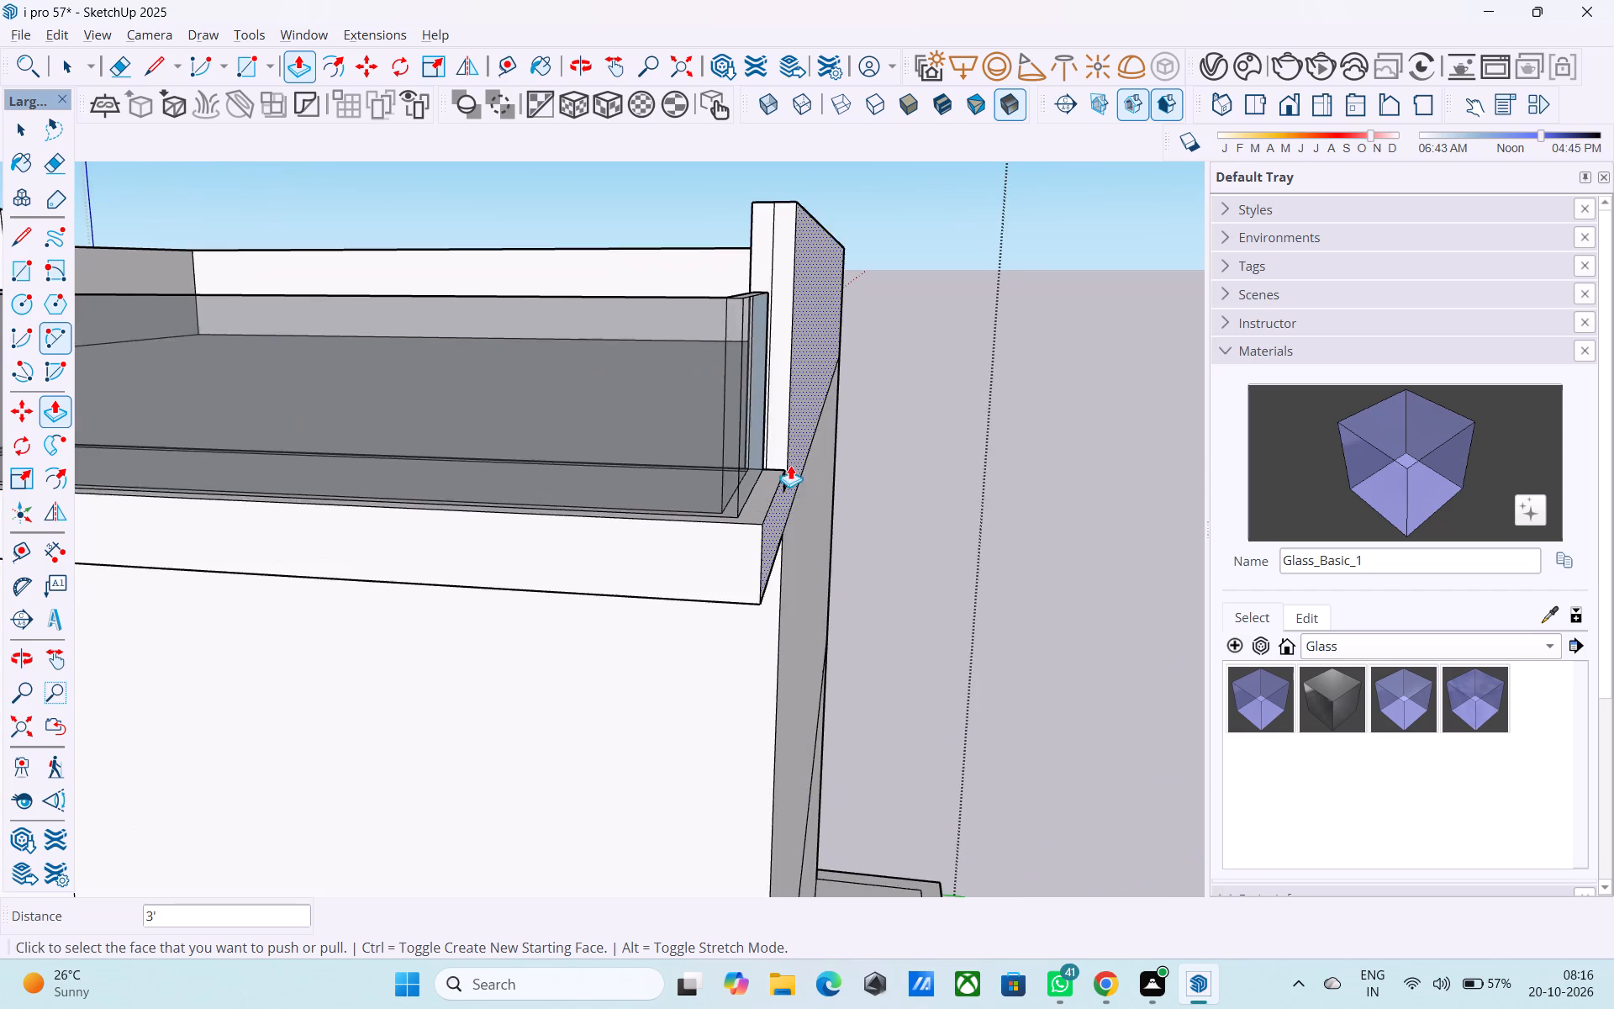
pyautogui.scroll(3, 790, 465)
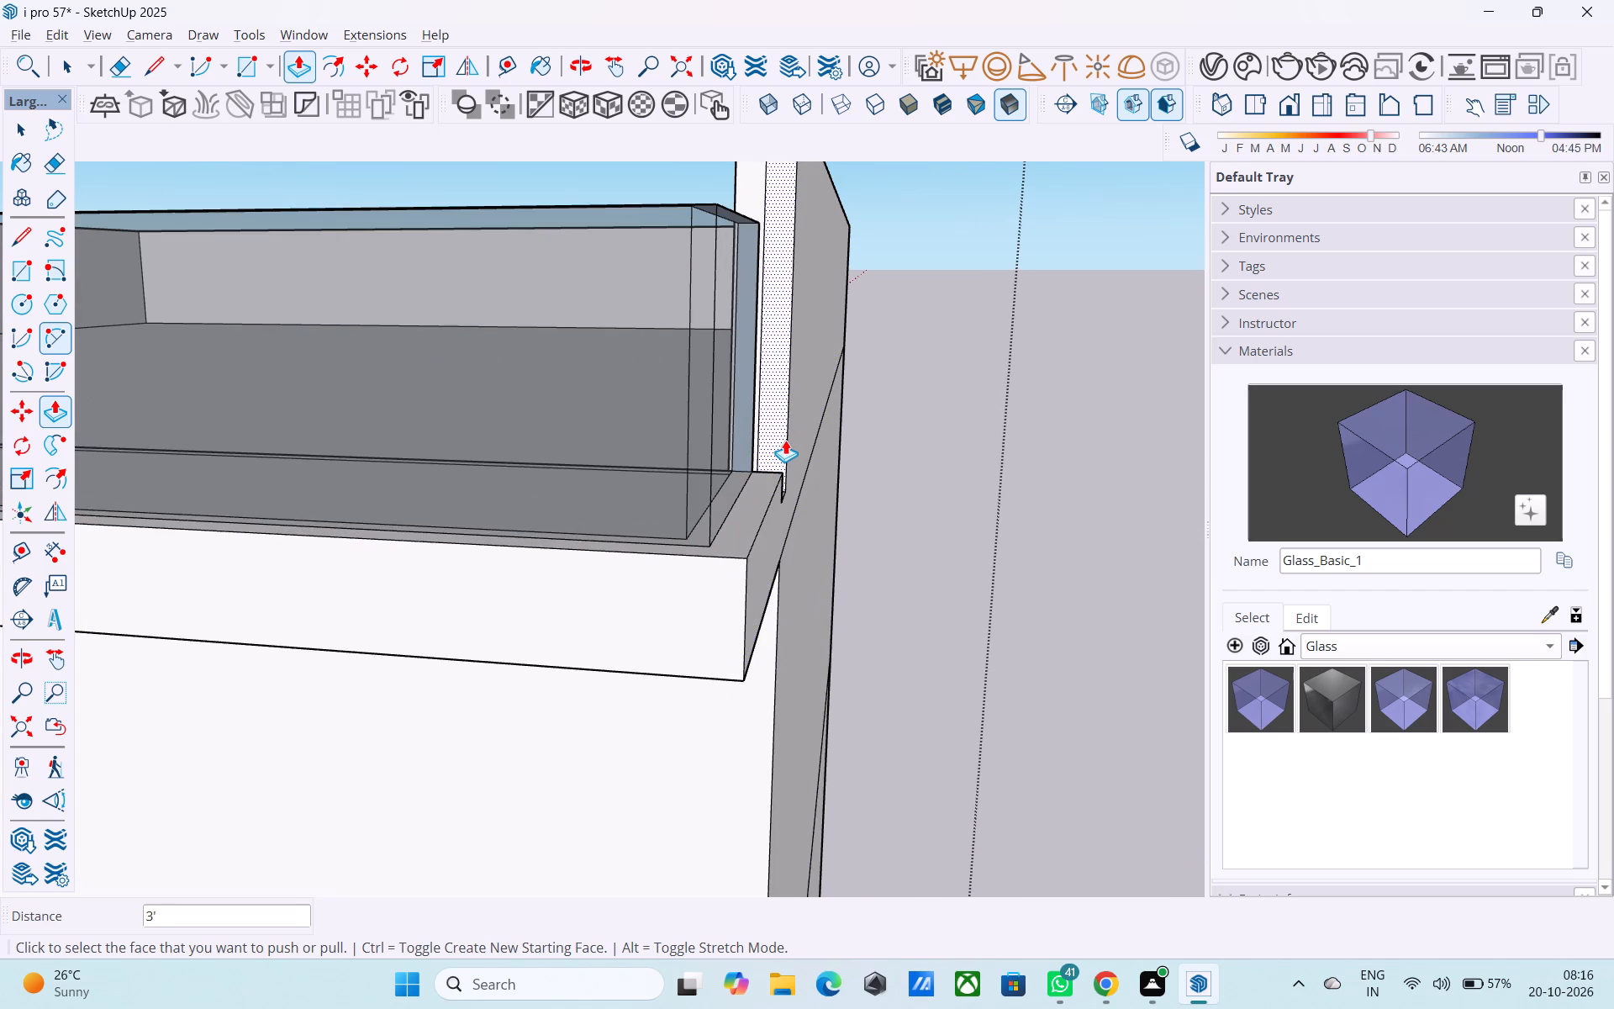
pyautogui.scroll(3, 785, 440)
pyautogui.scroll(-1, 780, 441)
pyautogui.moveTo(748, 429); pyautogui.dragTo(597, 481, button='middle')
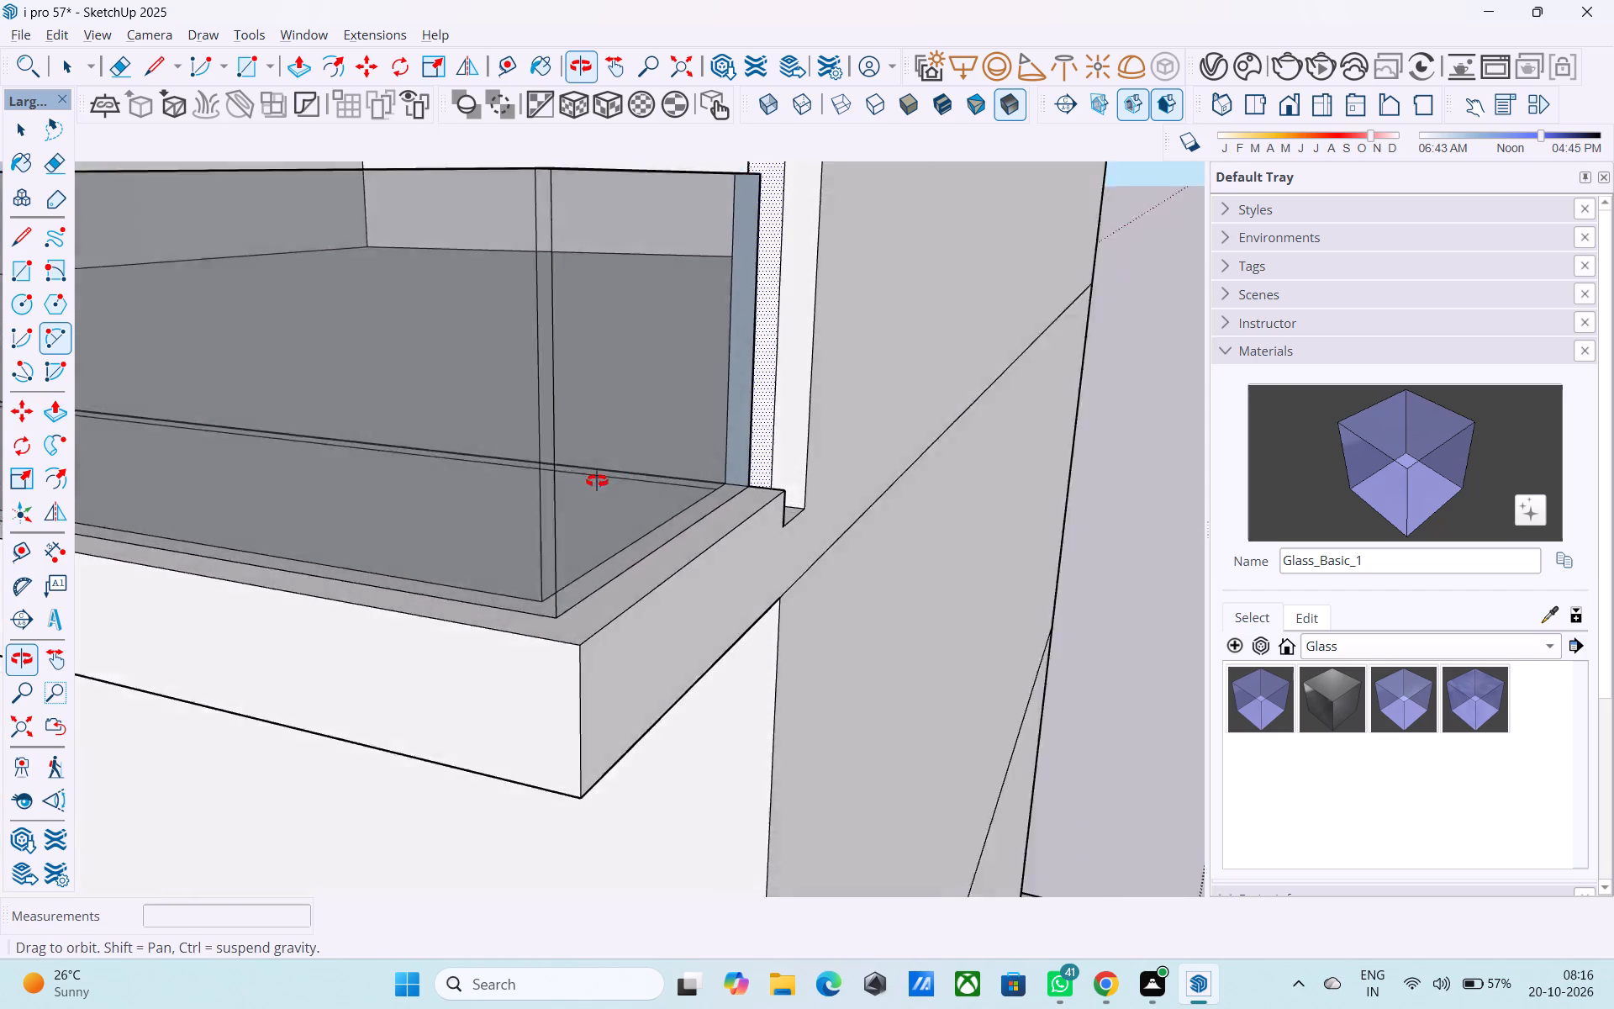
pyautogui.moveTo(597, 481); pyautogui.dragTo(423, 518, button='middle')
pyautogui.moveTo(738, 523); pyautogui.dragTo(527, 504, button='middle')
pyautogui.scroll(2, 842, 531)
pyautogui.moveTo(794, 520); pyautogui.dragTo(624, 496, button='middle')
pyautogui.scroll(4, 683, 536)
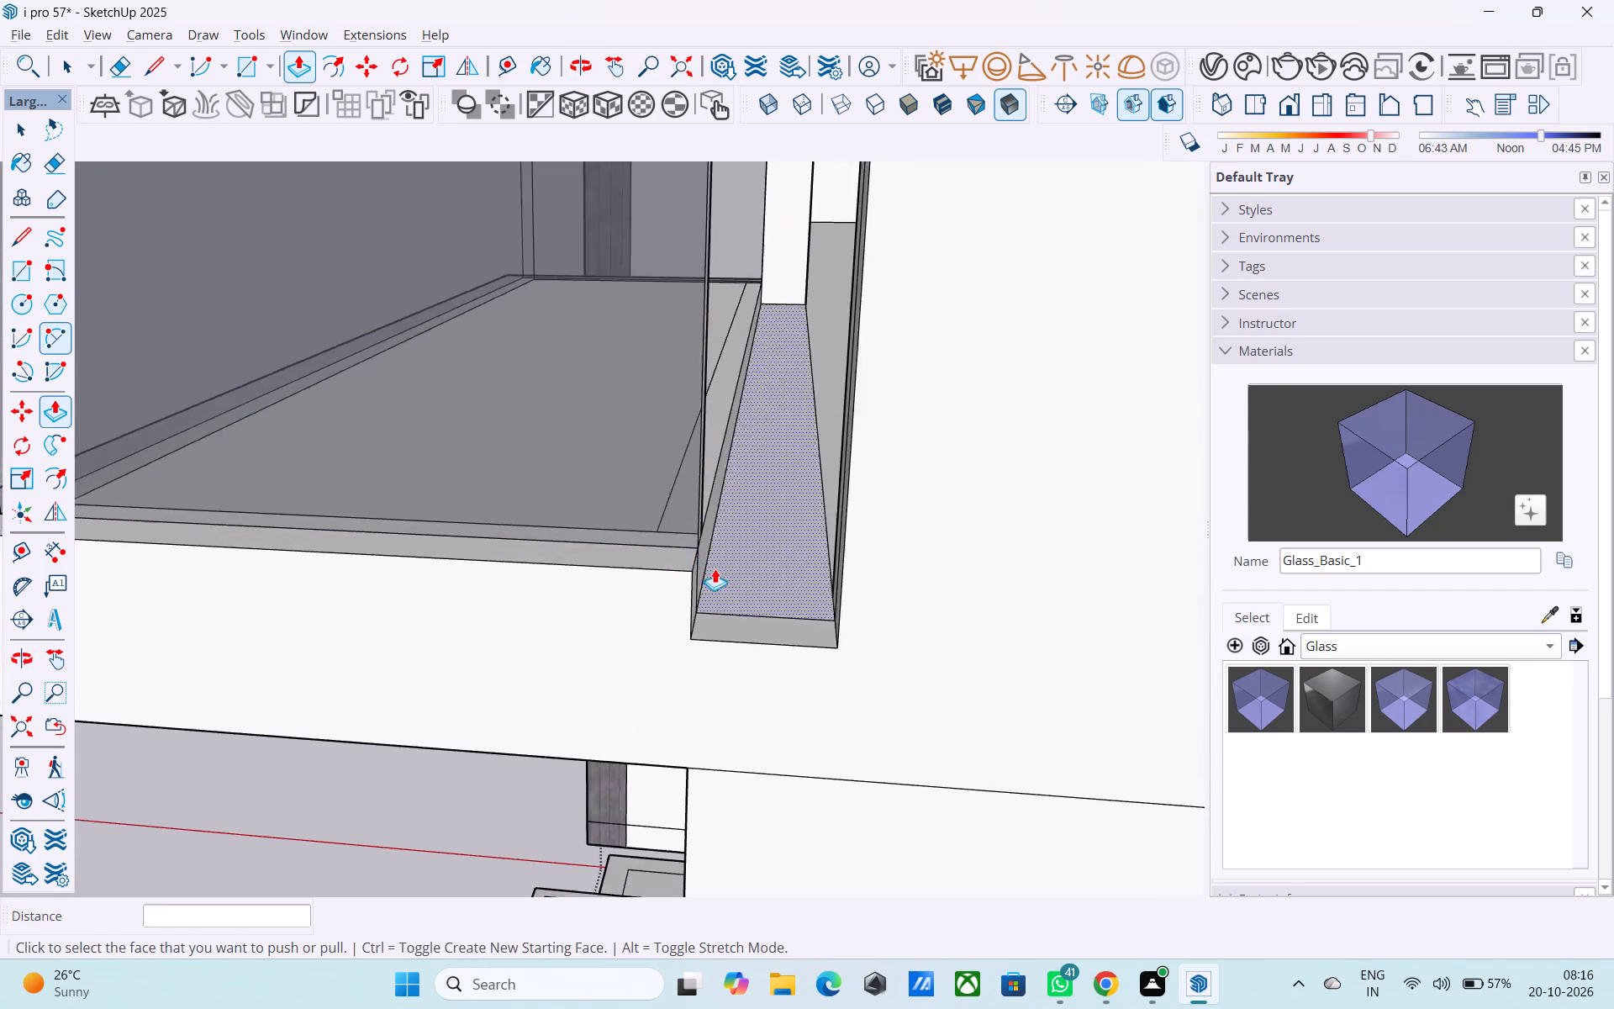
pyautogui.moveTo(713, 568); pyautogui.dragTo(599, 540, button='middle')
pyautogui.scroll(3, 648, 585)
pyautogui.moveTo(693, 533); pyautogui.dragTo(750, 510, button='middle')
pyautogui.scroll(1, 750, 510)
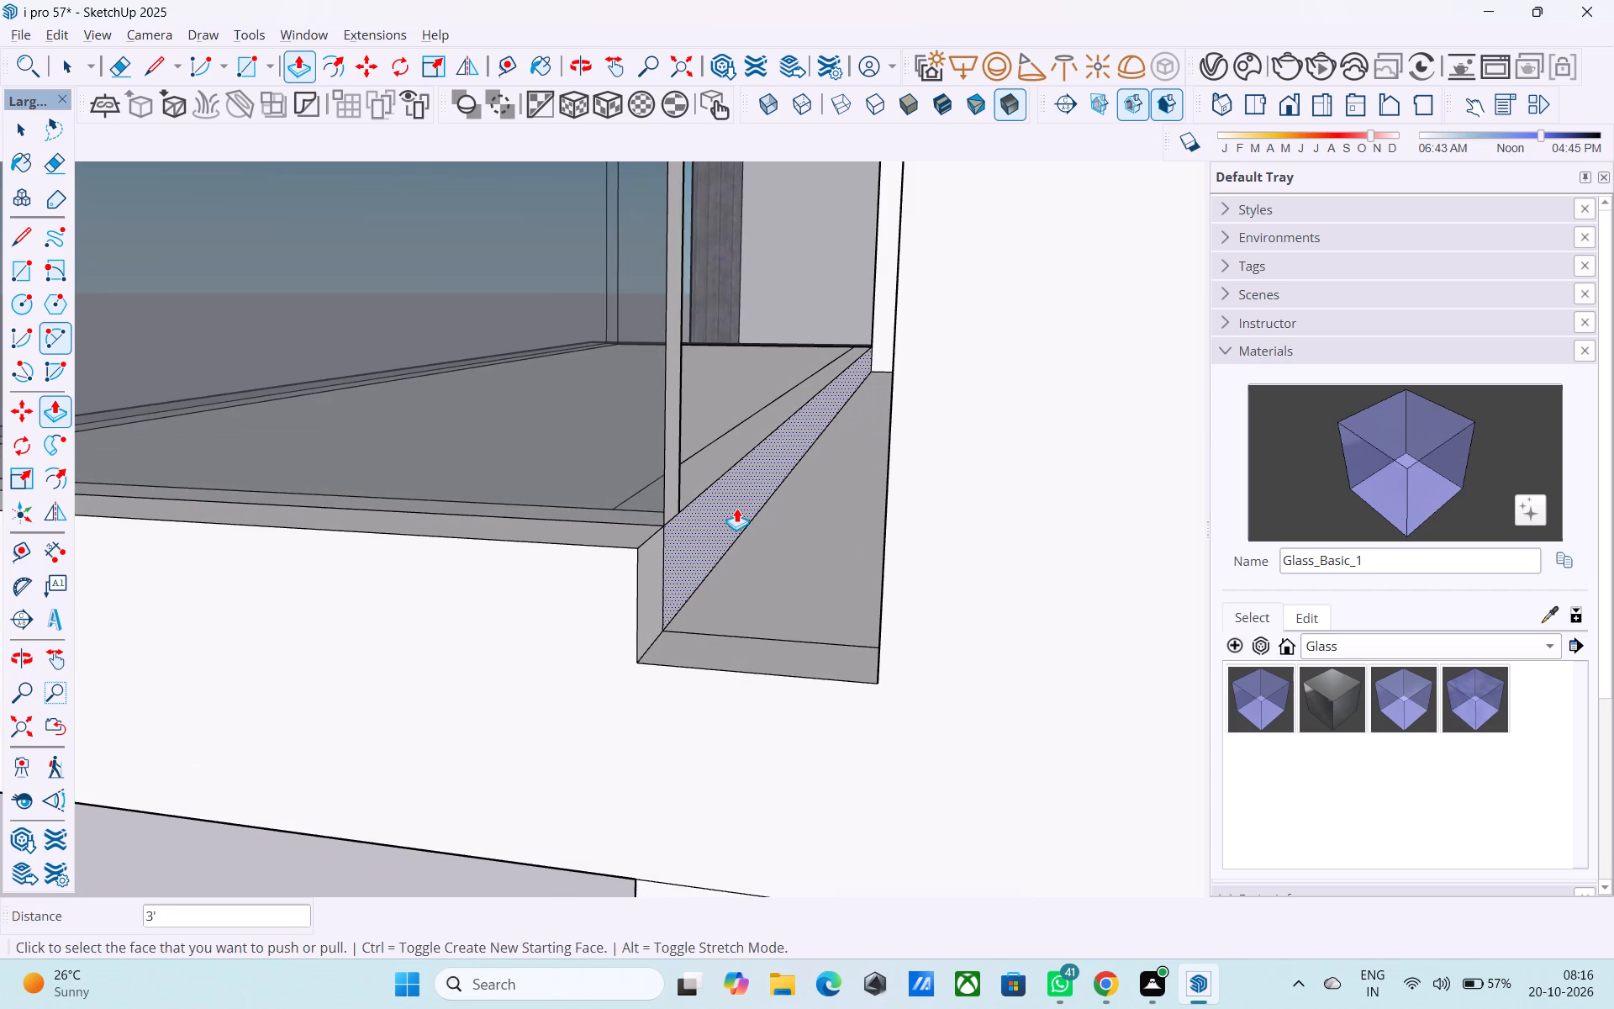
pyautogui.click(737, 506)
pyautogui.moveTo(754, 502); pyautogui.dragTo(837, 507, button='middle')
pyautogui.click(985, 515)
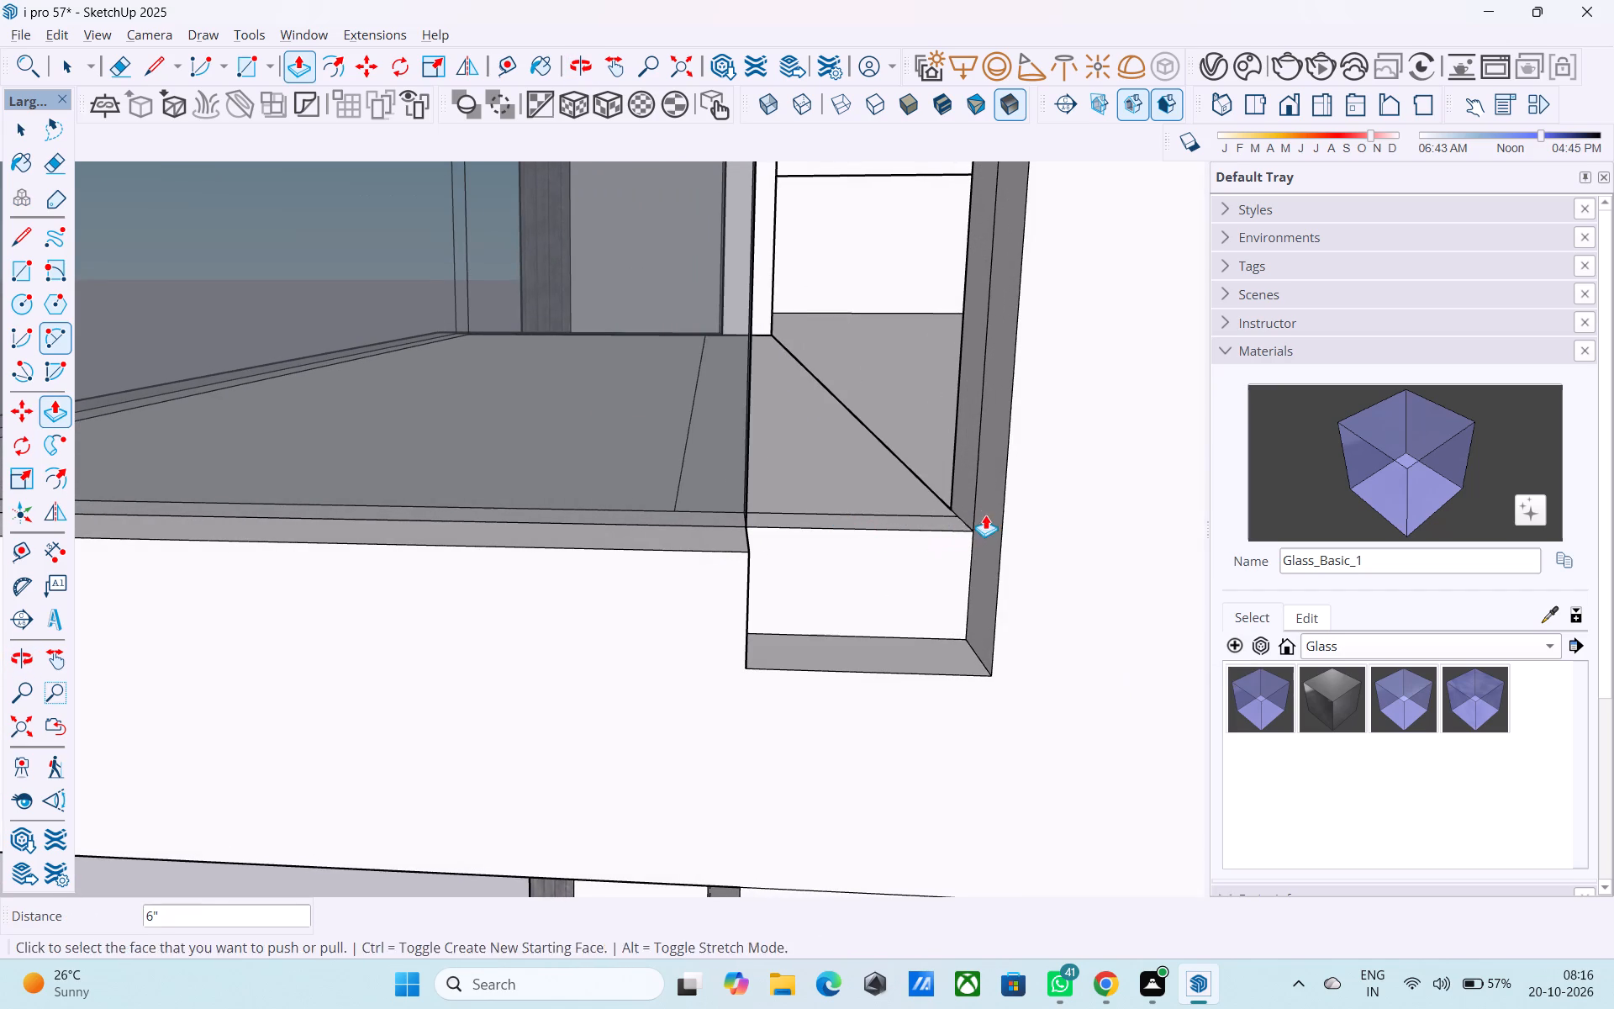
pyautogui.moveTo(968, 524); pyautogui.dragTo(837, 494, button='middle')
pyautogui.doubleClick(740, 575)
# Extend the end of the roof's side parapet wall 3' 6" over the upper overhang, flush with the overhang's front face.
pyautogui.moveTo(752, 573); pyautogui.dragTo(1282, 596, button='middle')
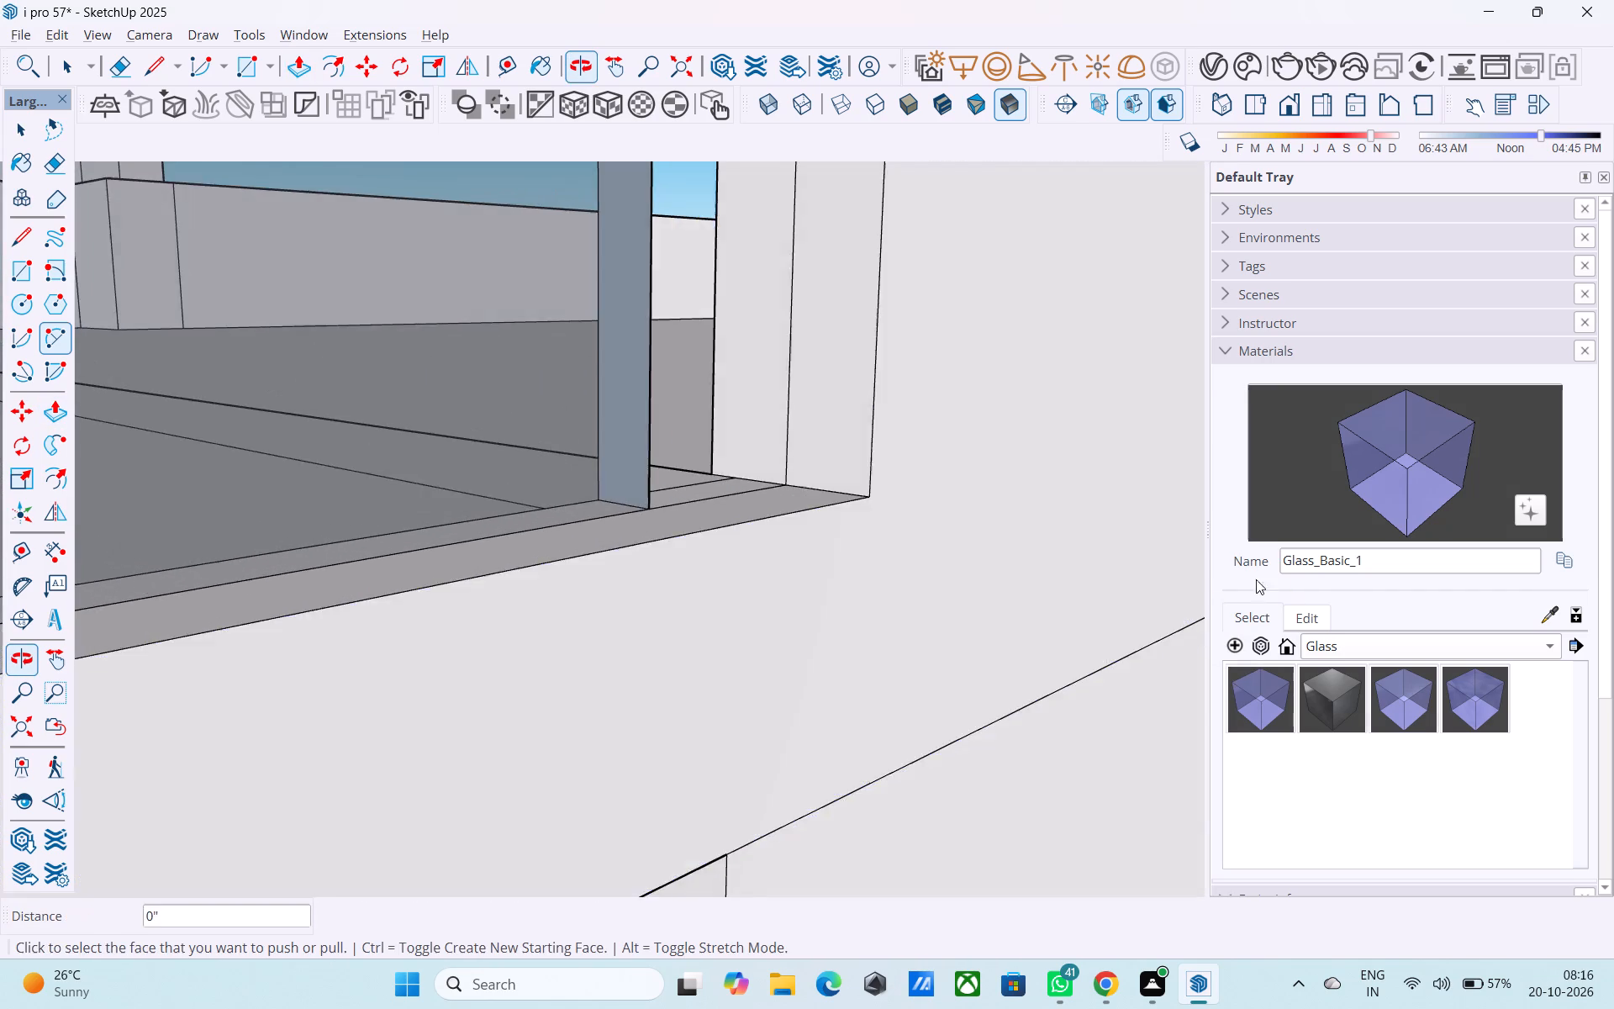
pyautogui.scroll(-10, 989, 521)
pyautogui.click(926, 428)
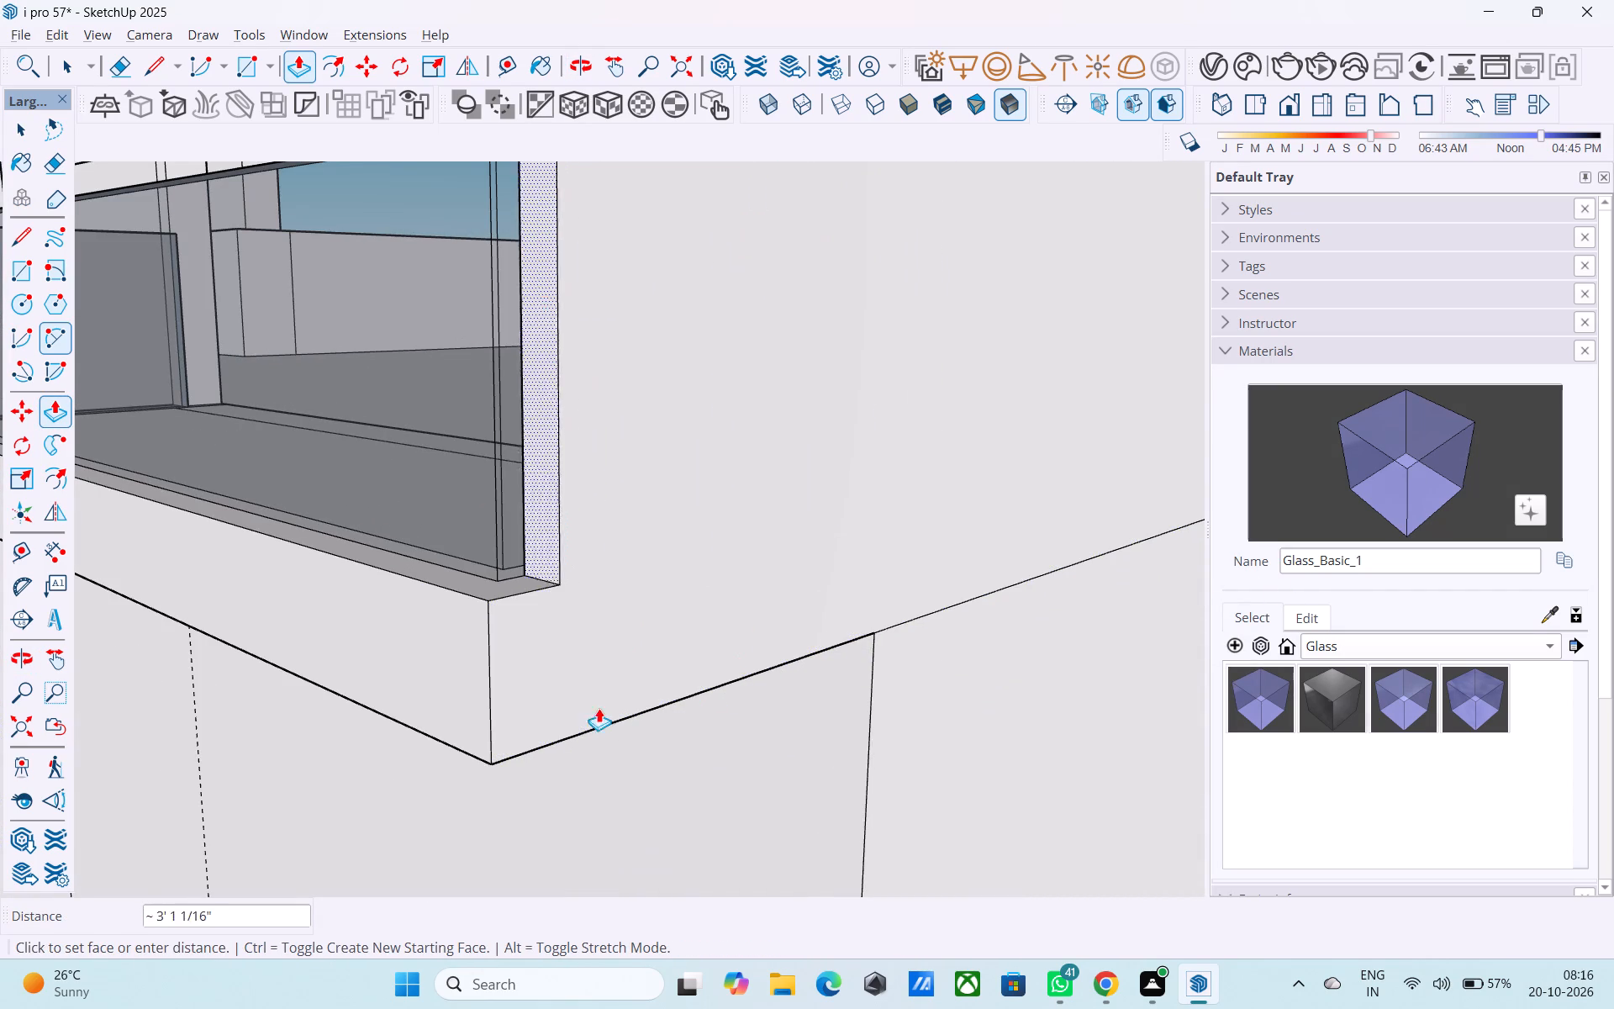
pyautogui.click(538, 695)
pyautogui.scroll(-12, 546, 664)
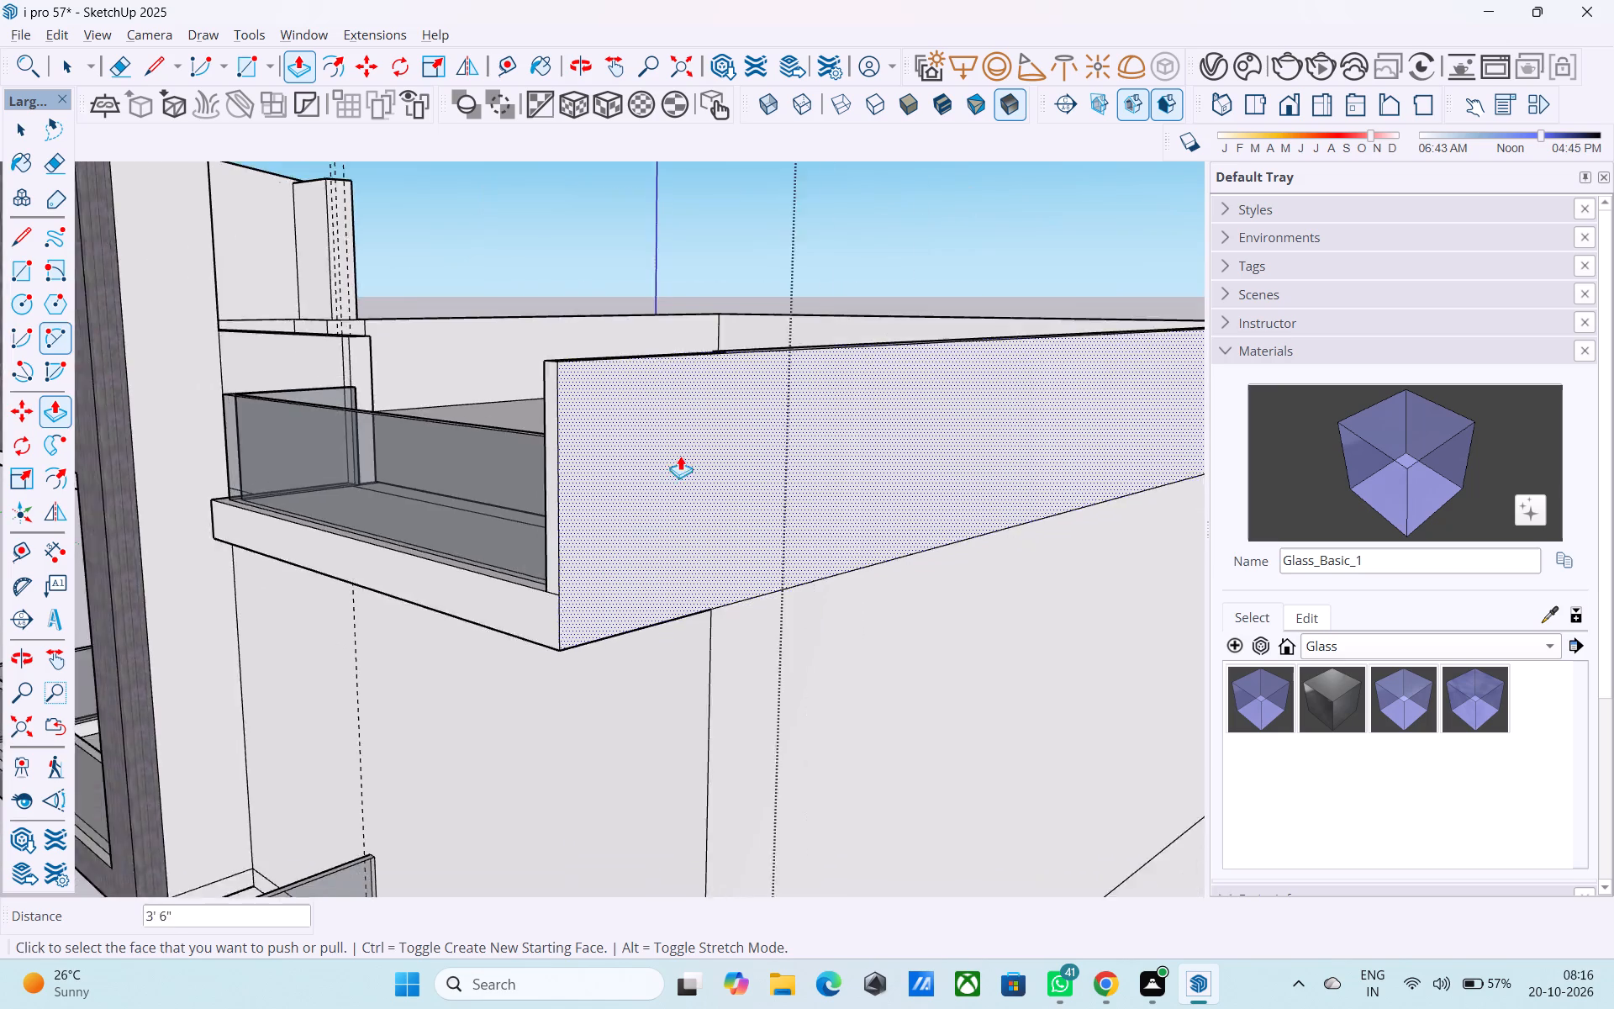
# Start a line at the bottom corner of the lower overhang's glass parapet, on the narrow wall strip beside its end panel.
pyautogui.scroll(-8, 680, 456)
pyautogui.moveTo(706, 687); pyautogui.dragTo(761, 594, button='middle')
pyautogui.moveTo(751, 700); pyautogui.dragTo(815, 680, button='middle')
pyautogui.scroll(4, 814, 733)
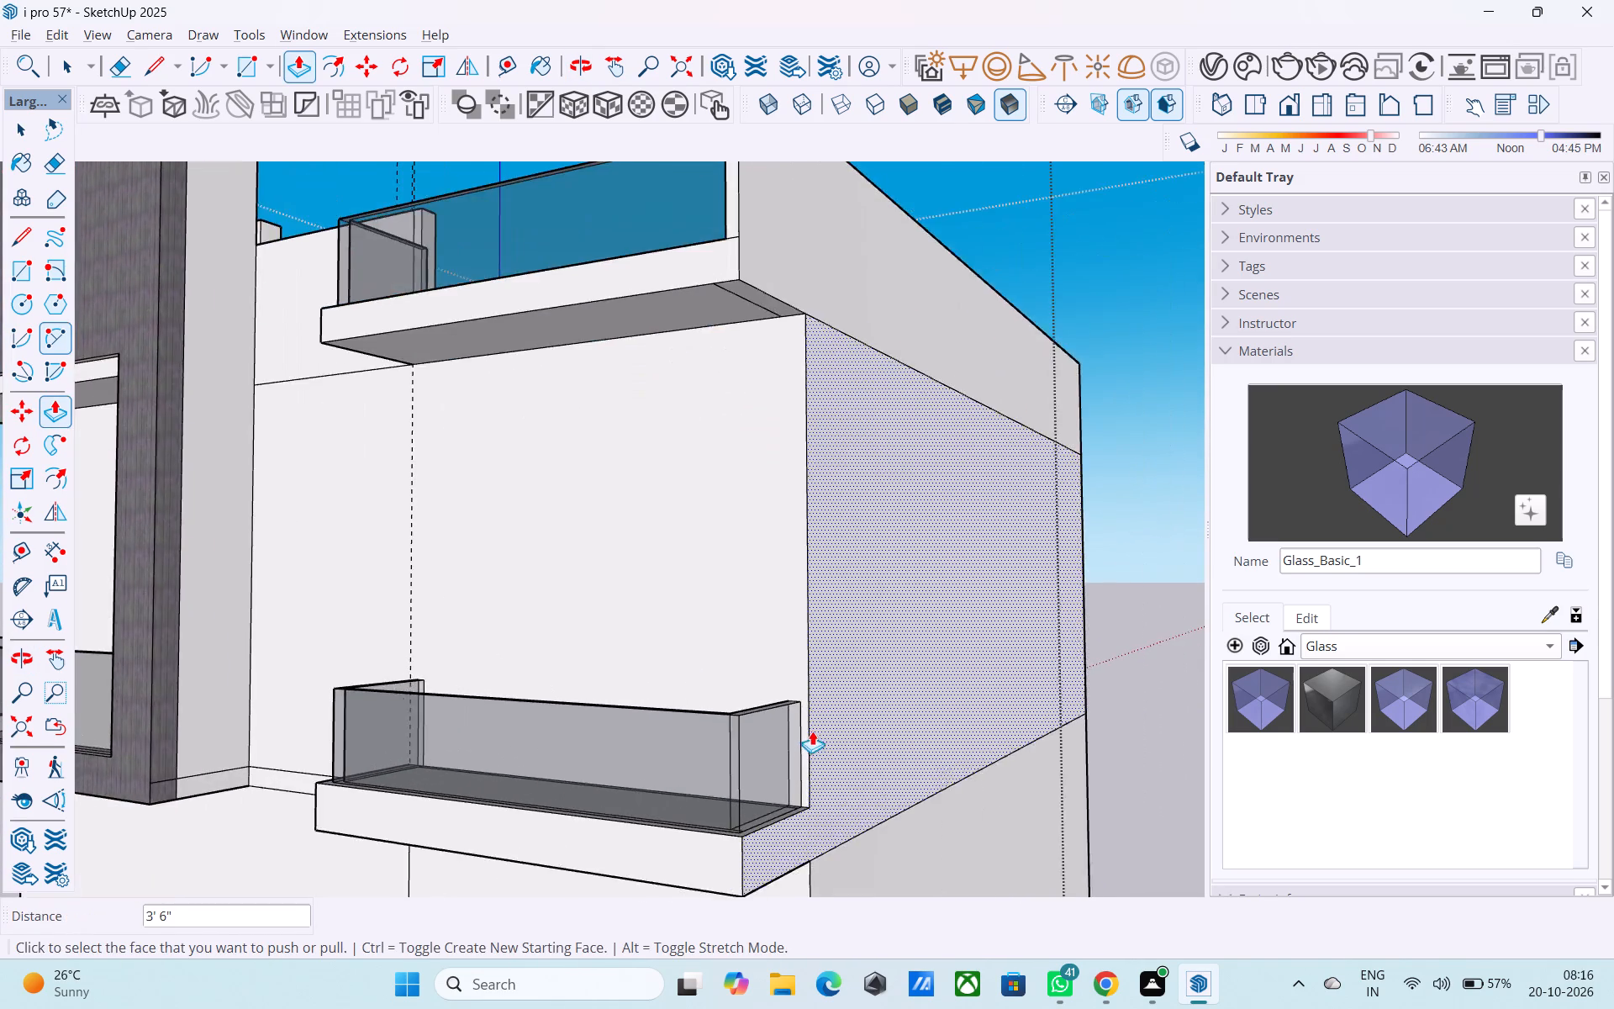
pyautogui.scroll(3, 812, 731)
pyautogui.moveTo(803, 730); pyautogui.dragTo(836, 721, button='middle')
pyautogui.scroll(4, 834, 725)
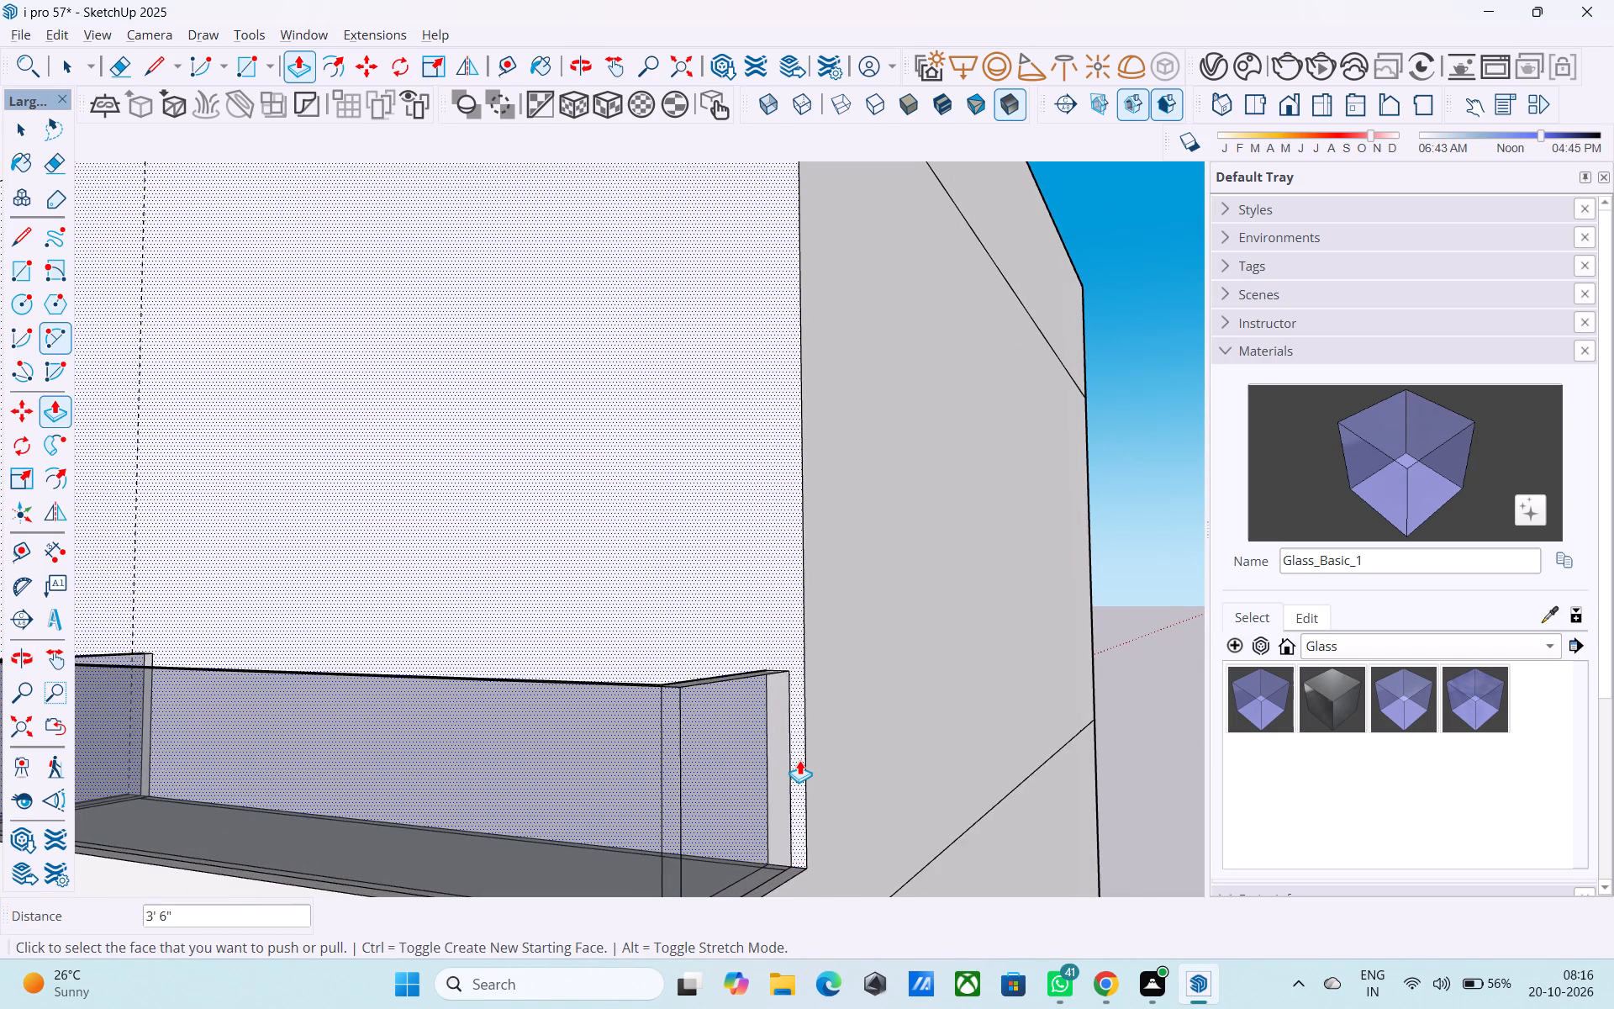
pyautogui.press('l')
pyautogui.click(787, 869)
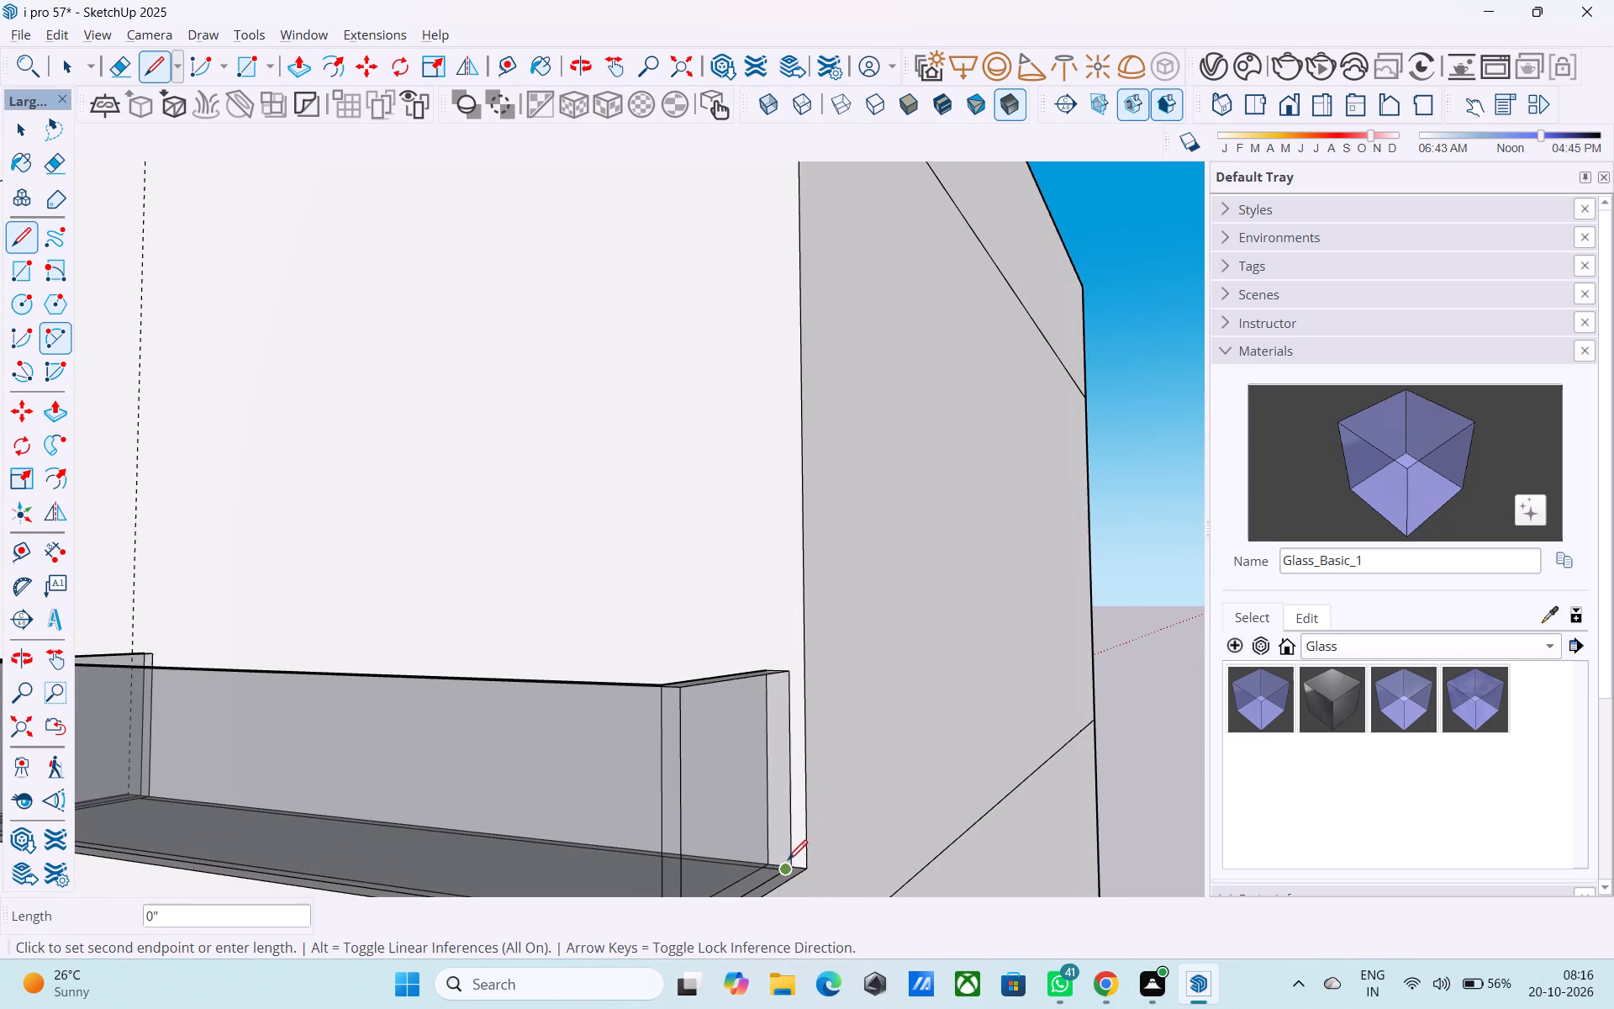
# Draw a 7' 6" vertical line from the glass railing's outer top corner up to the underside of the upper balcony slab.
pyautogui.press('l')
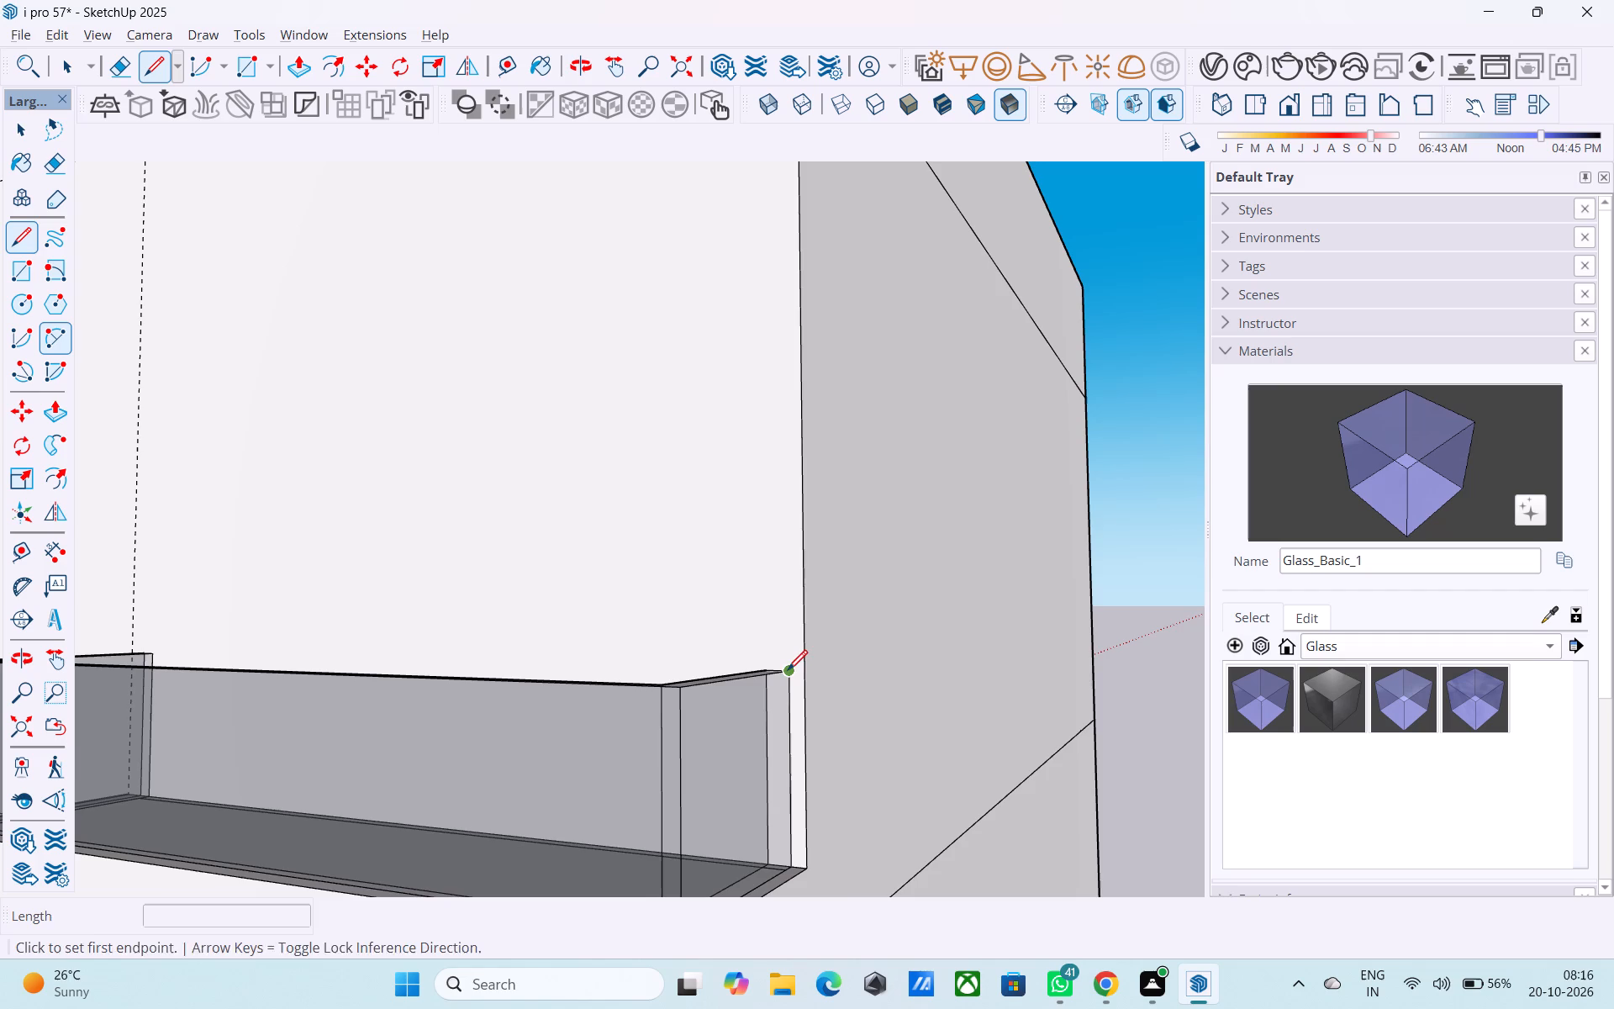
pyautogui.click(788, 673)
pyautogui.moveTo(830, 505); pyautogui.dragTo(847, 498, button='middle')
pyautogui.scroll(-7, 849, 499)
pyautogui.scroll(5, 786, 251)
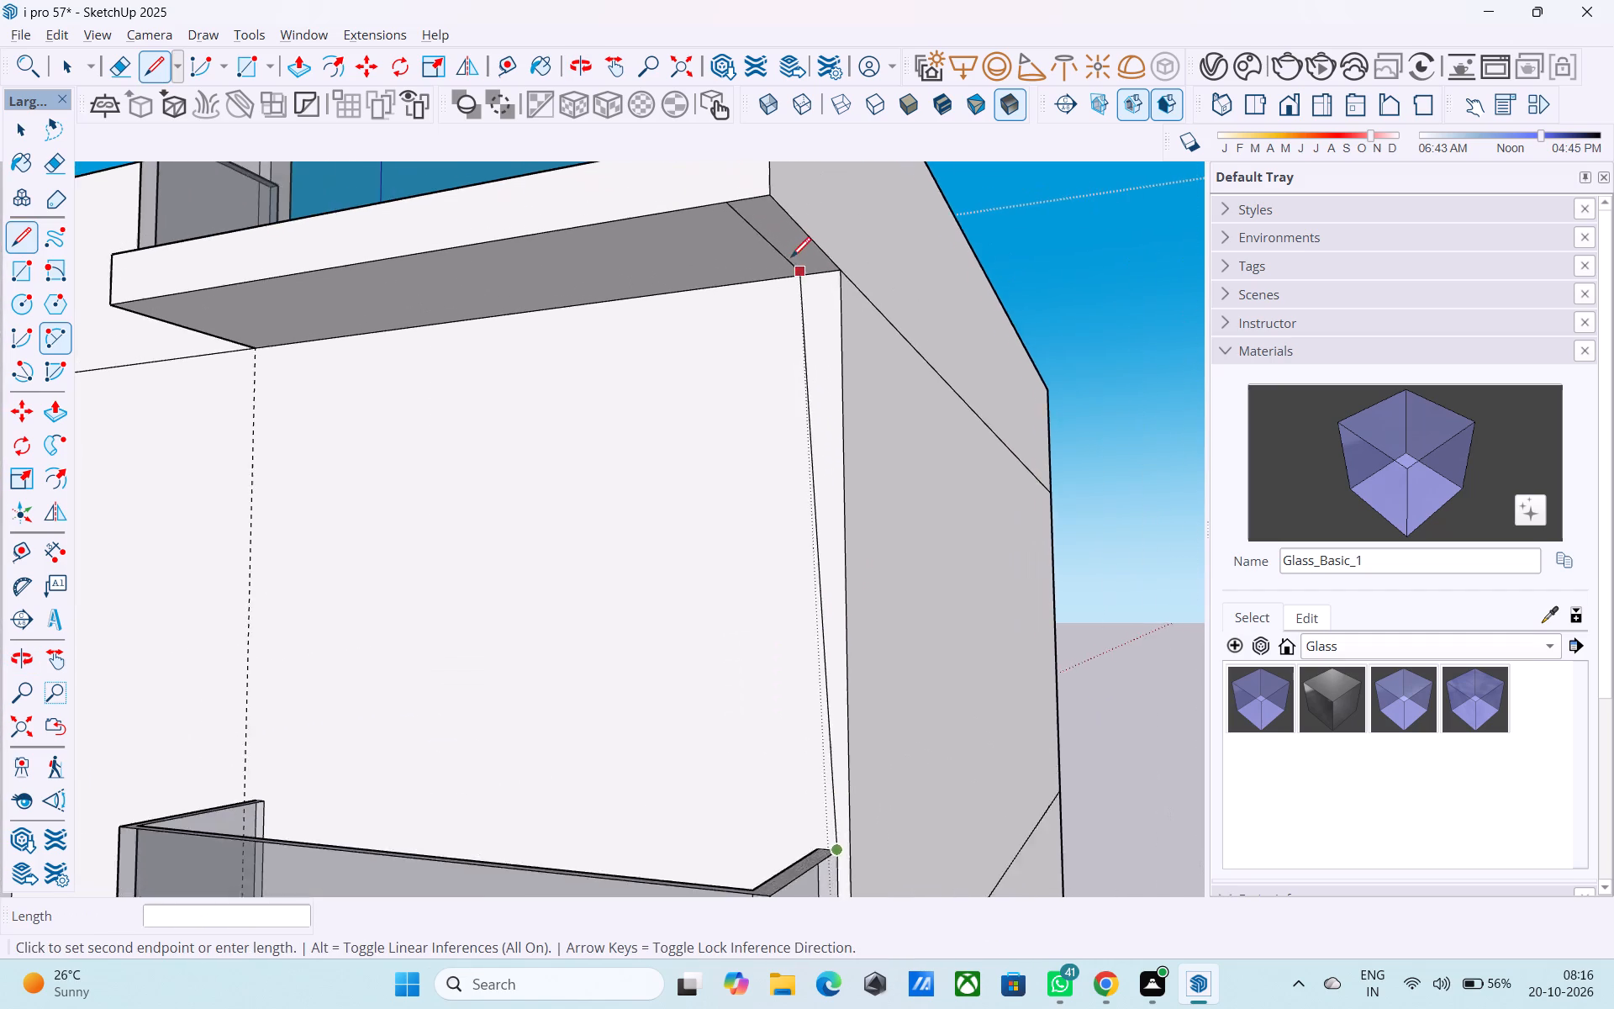
pyautogui.scroll(12, 791, 259)
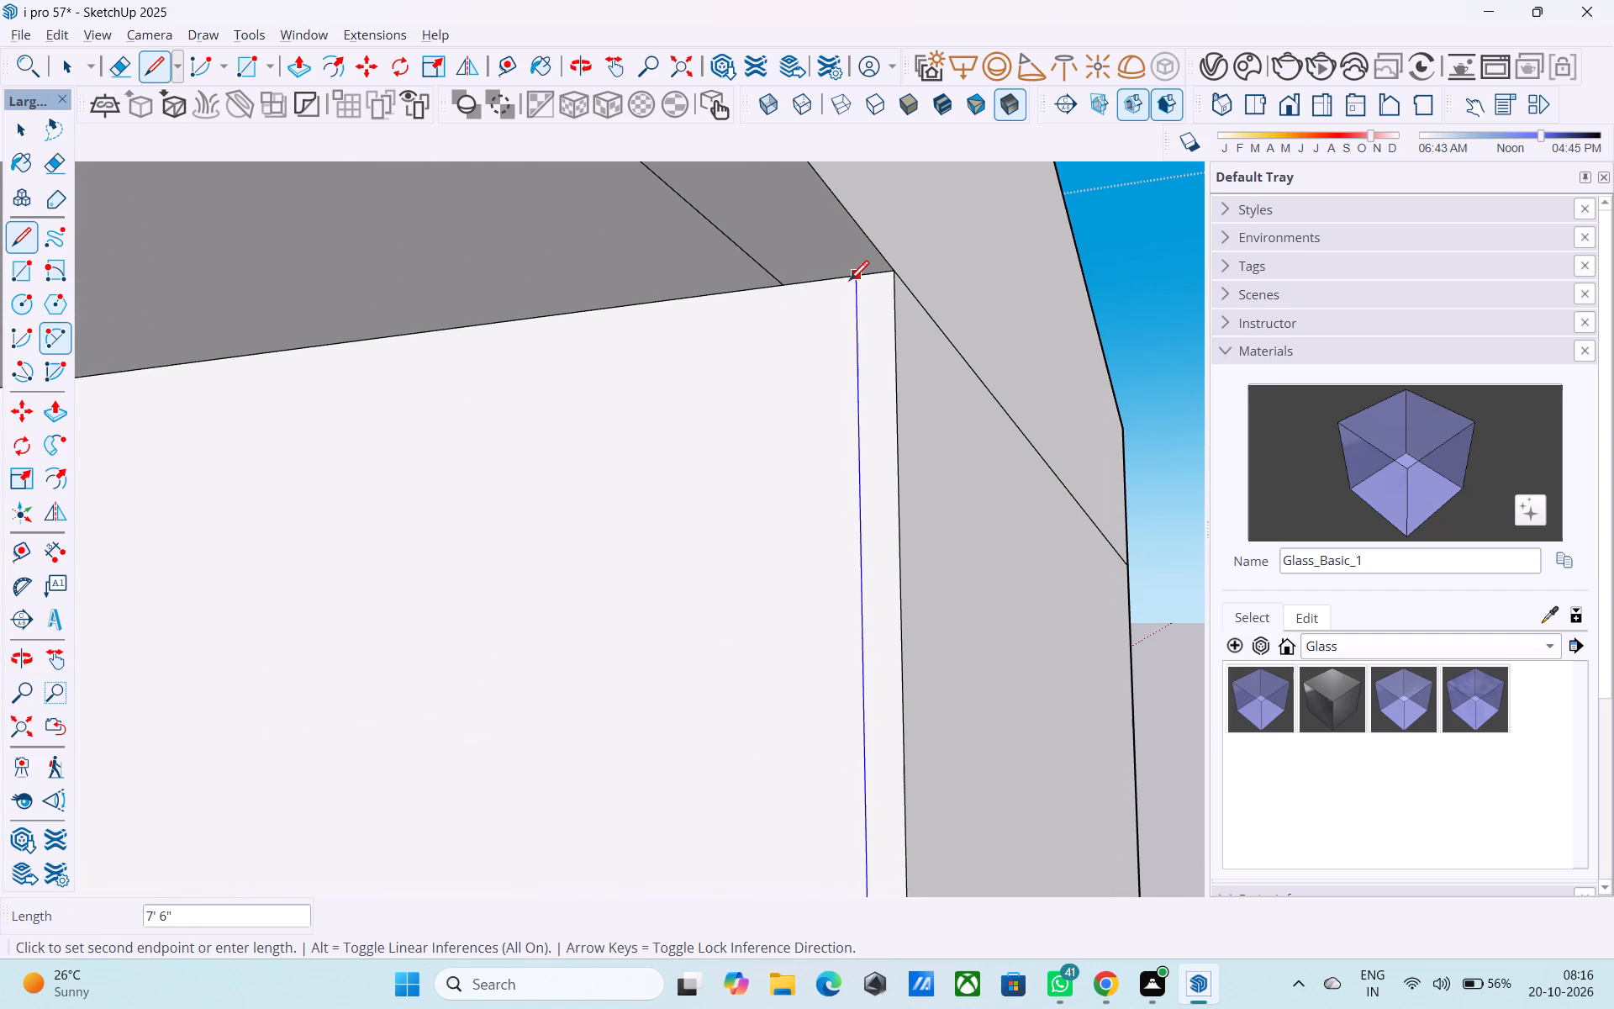
pyautogui.click(851, 278)
# Push/Pull the narrow strip beside the first-floor wall's corner outward, flush with the upper balcony slab's front edge.
pyautogui.press('space')
pyautogui.click(868, 304)
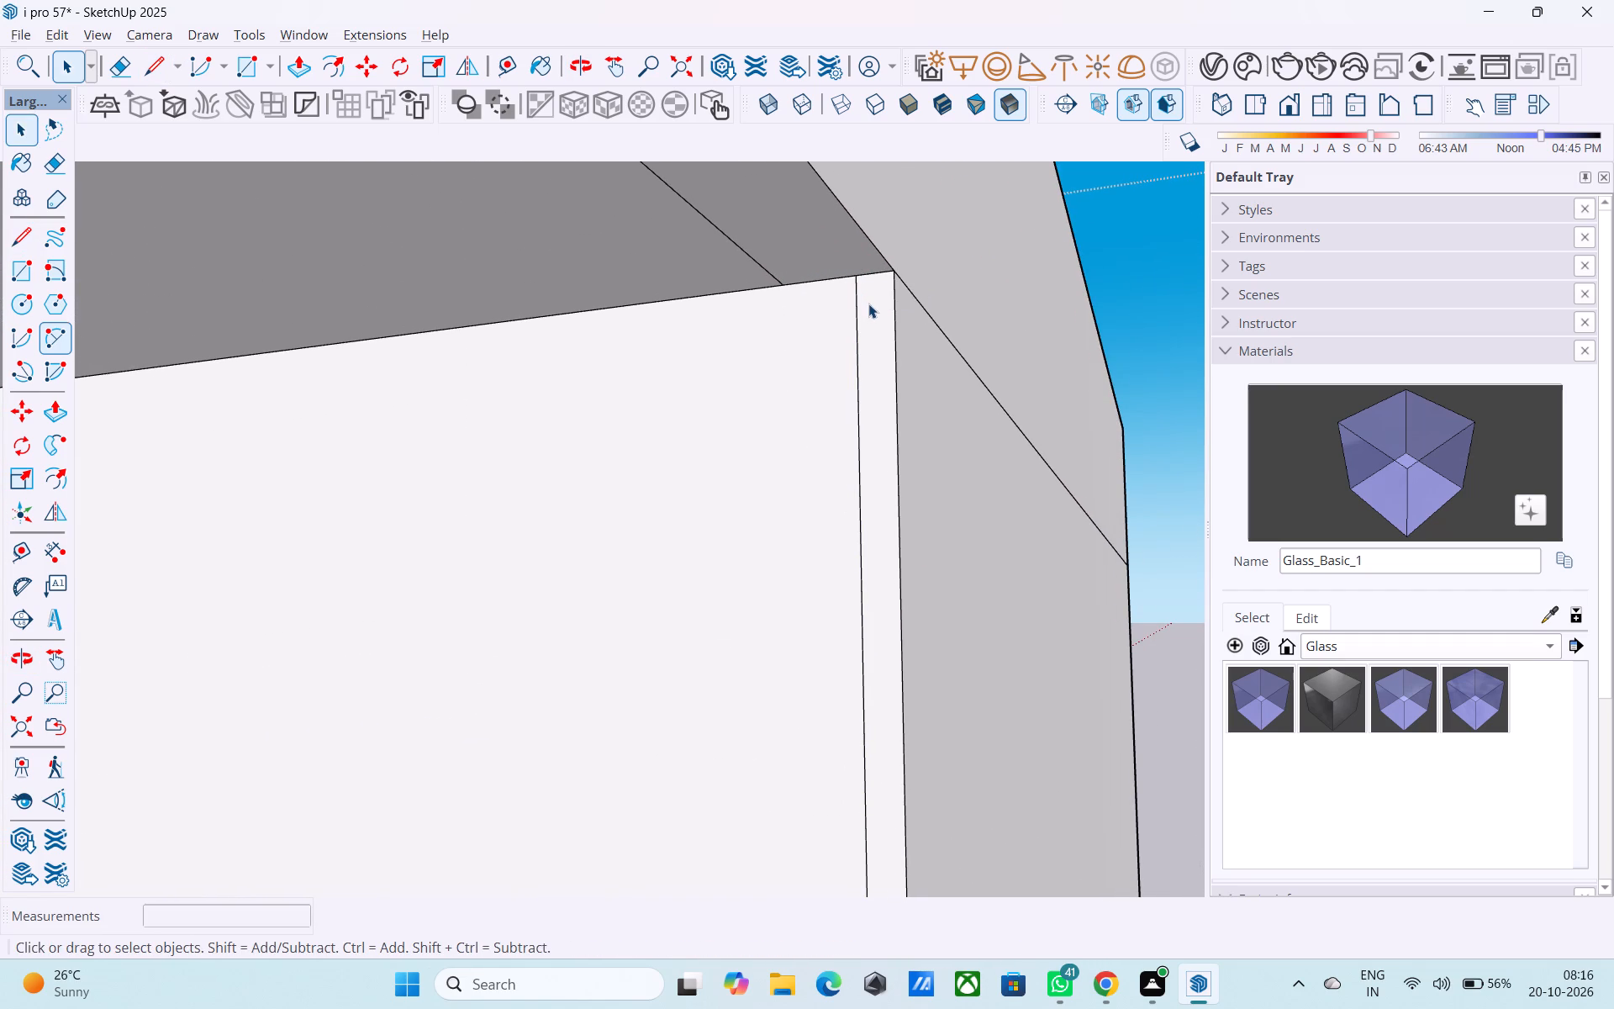
pyautogui.press('p')
pyautogui.click(868, 304)
pyautogui.scroll(-5, 859, 316)
pyautogui.click(860, 308)
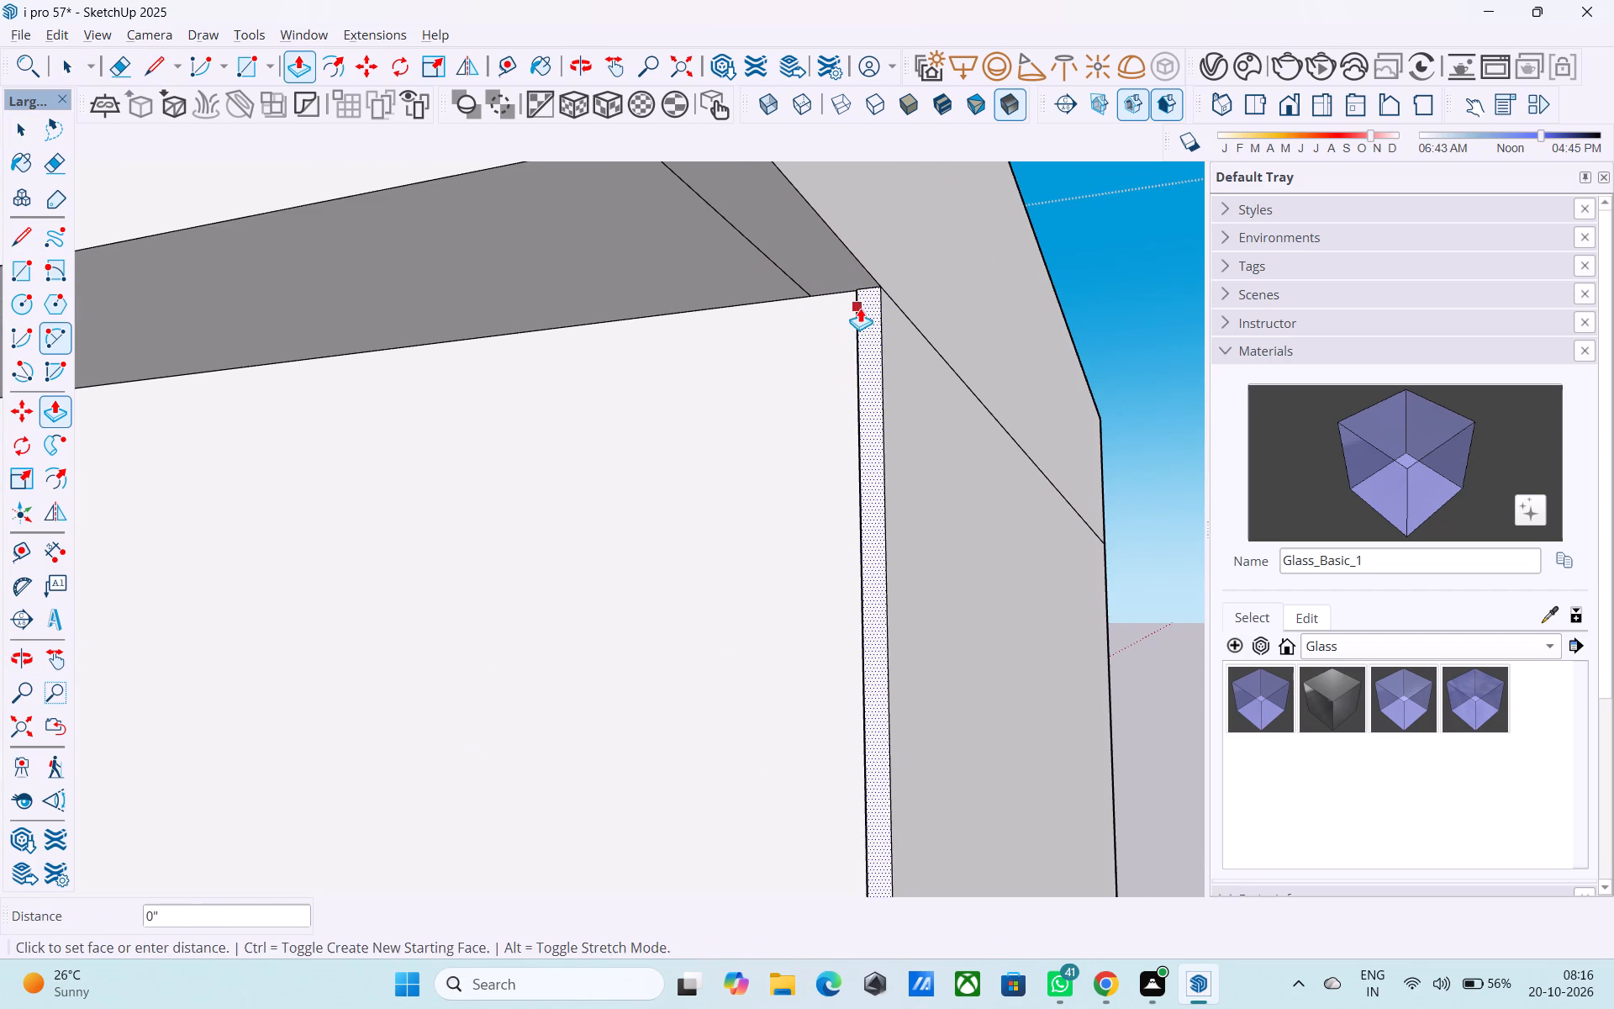
pyautogui.scroll(-4, 837, 304)
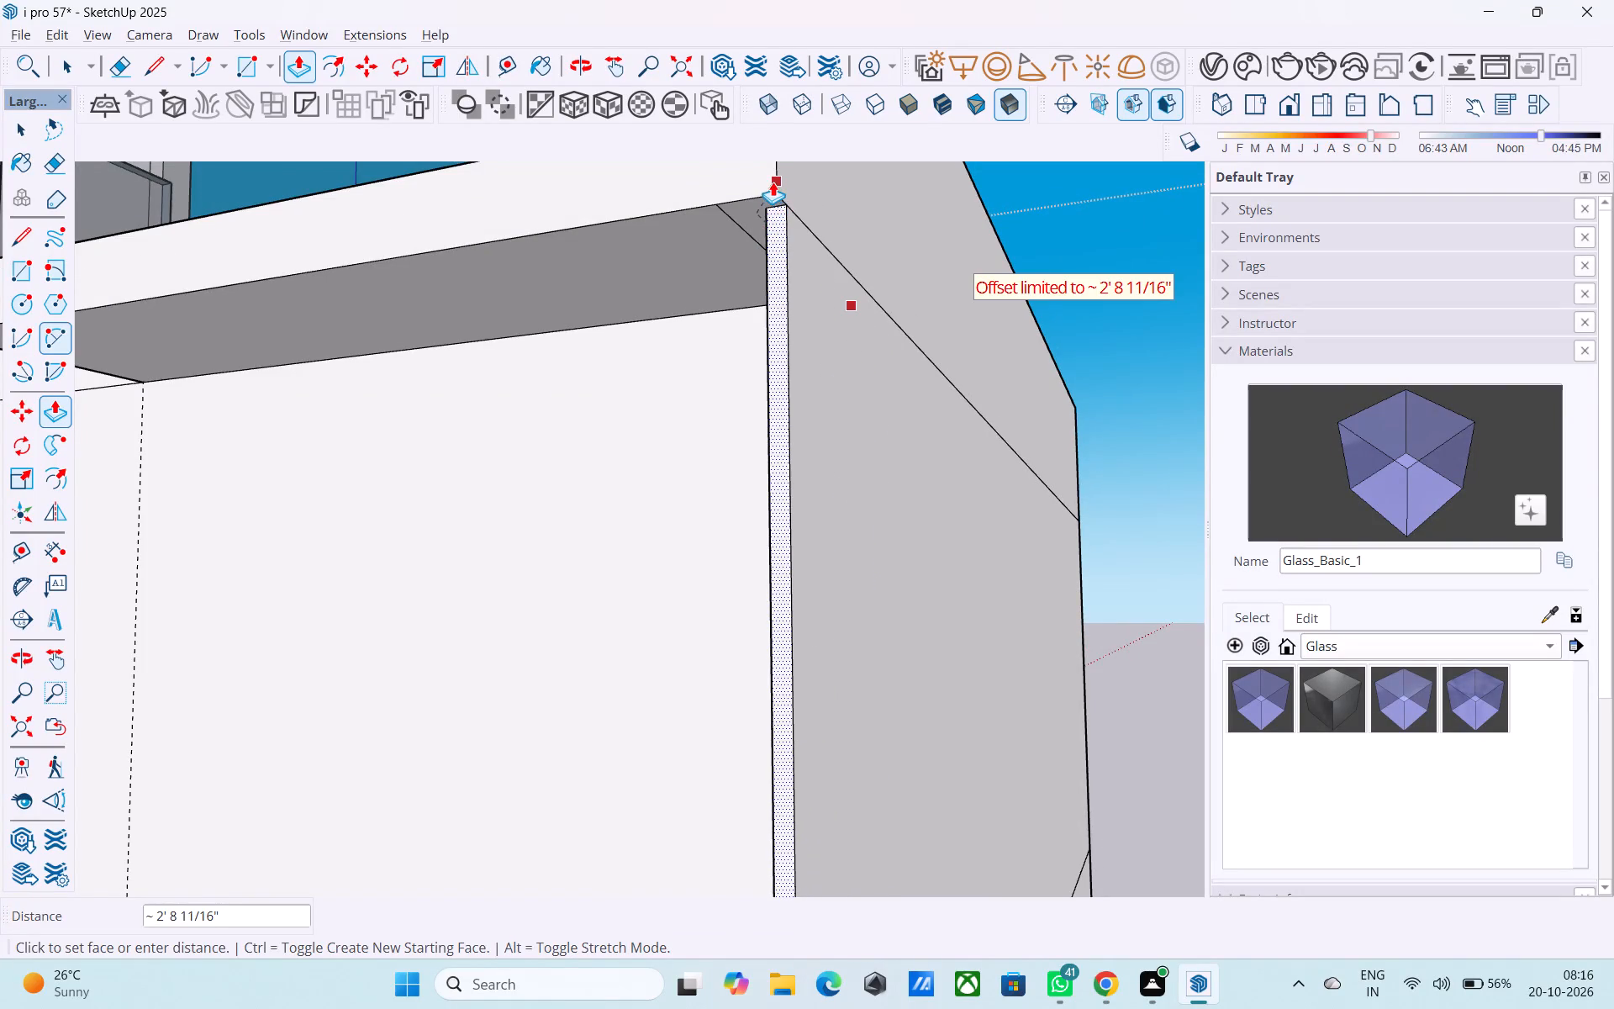
pyautogui.scroll(4, 773, 182)
pyautogui.click(773, 181)
pyautogui.click(775, 227)
pyautogui.click(761, 178)
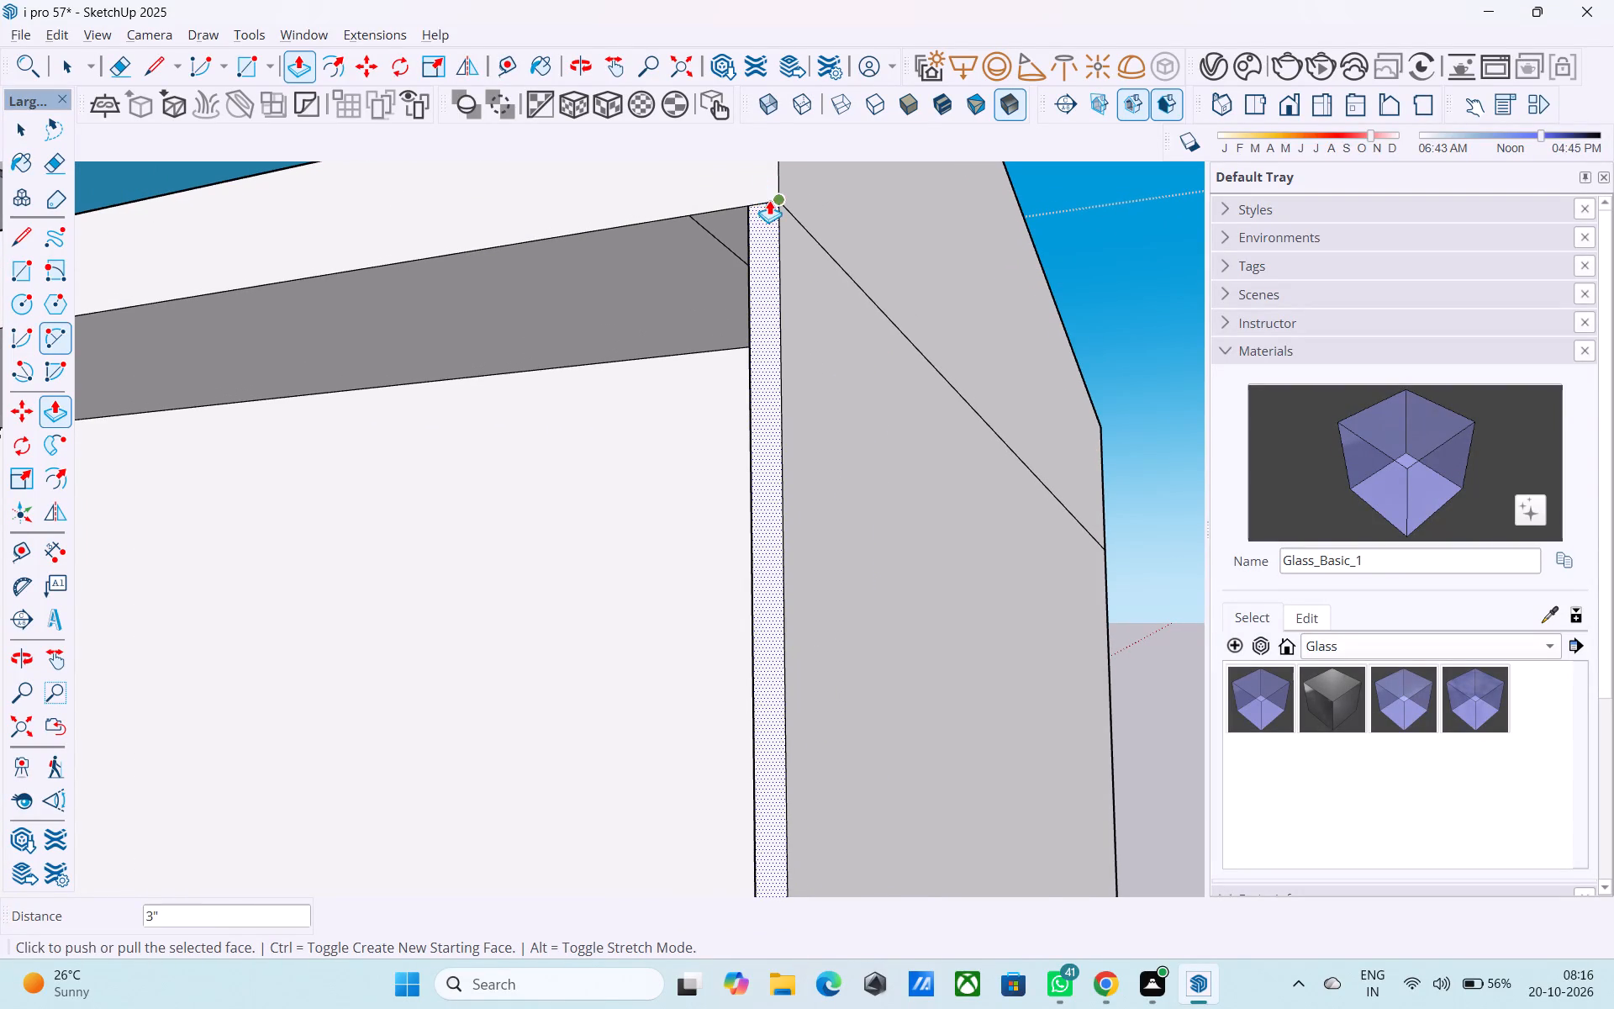
# Examine the extended side wall and the ground-floor corner from the front and from below.
pyautogui.scroll(-18, 769, 200)
pyautogui.moveTo(791, 350); pyautogui.dragTo(938, 387, button='middle')
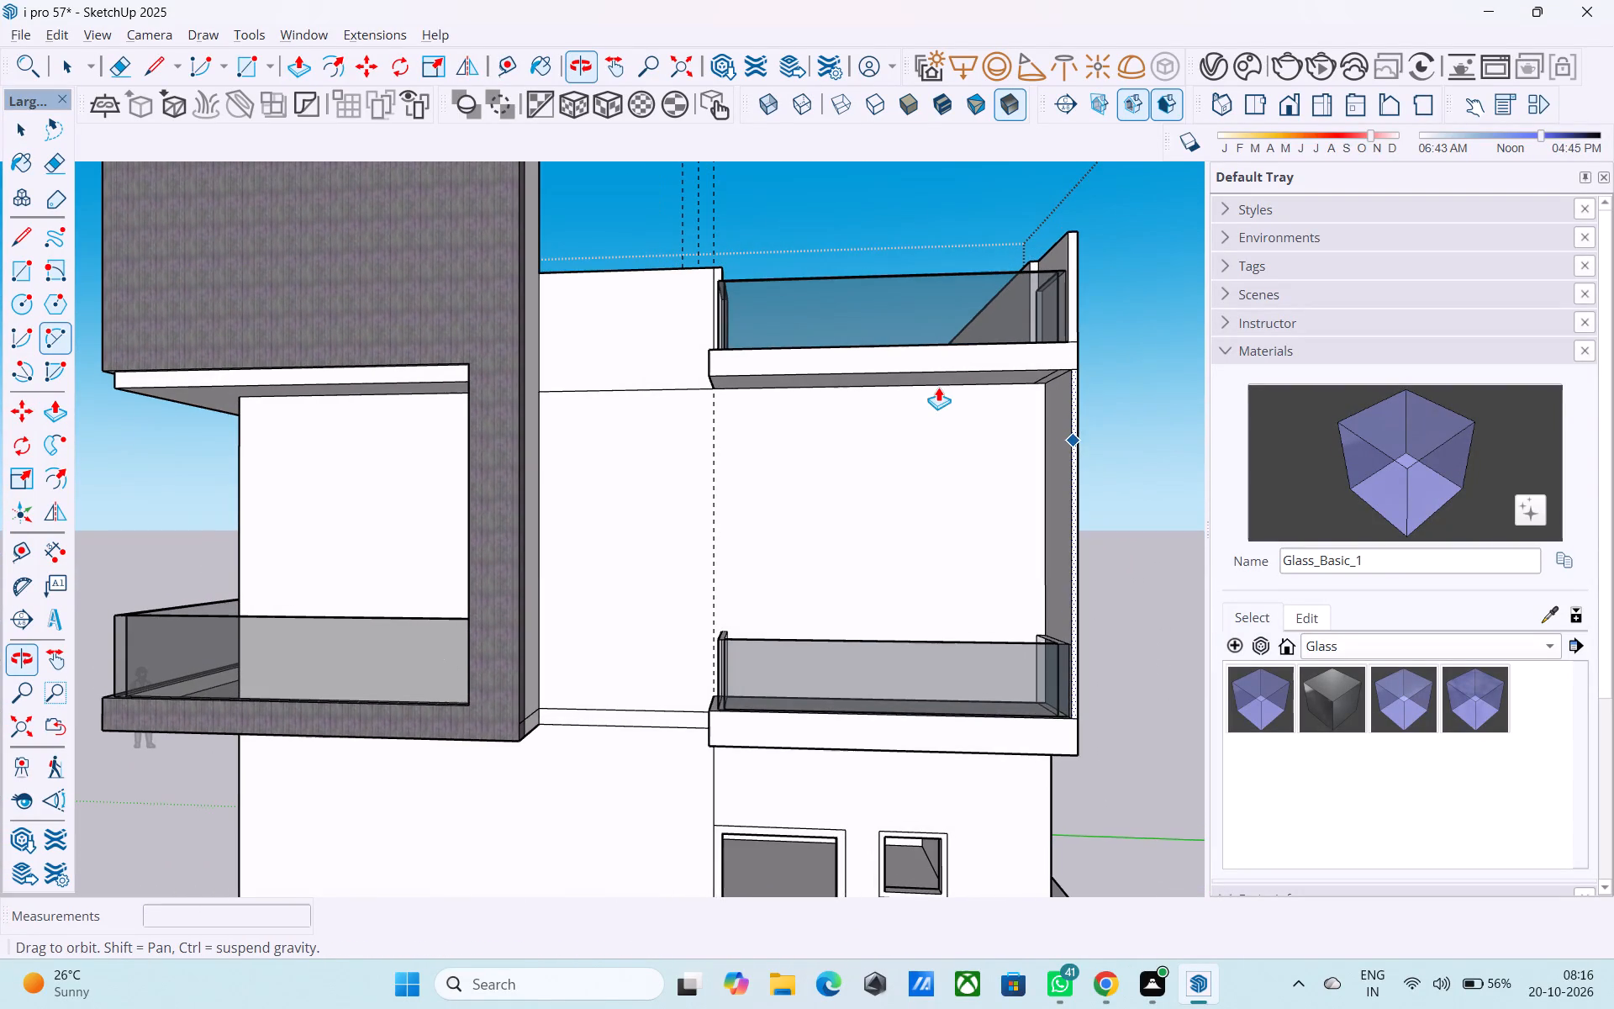
pyautogui.scroll(-7, 766, 419)
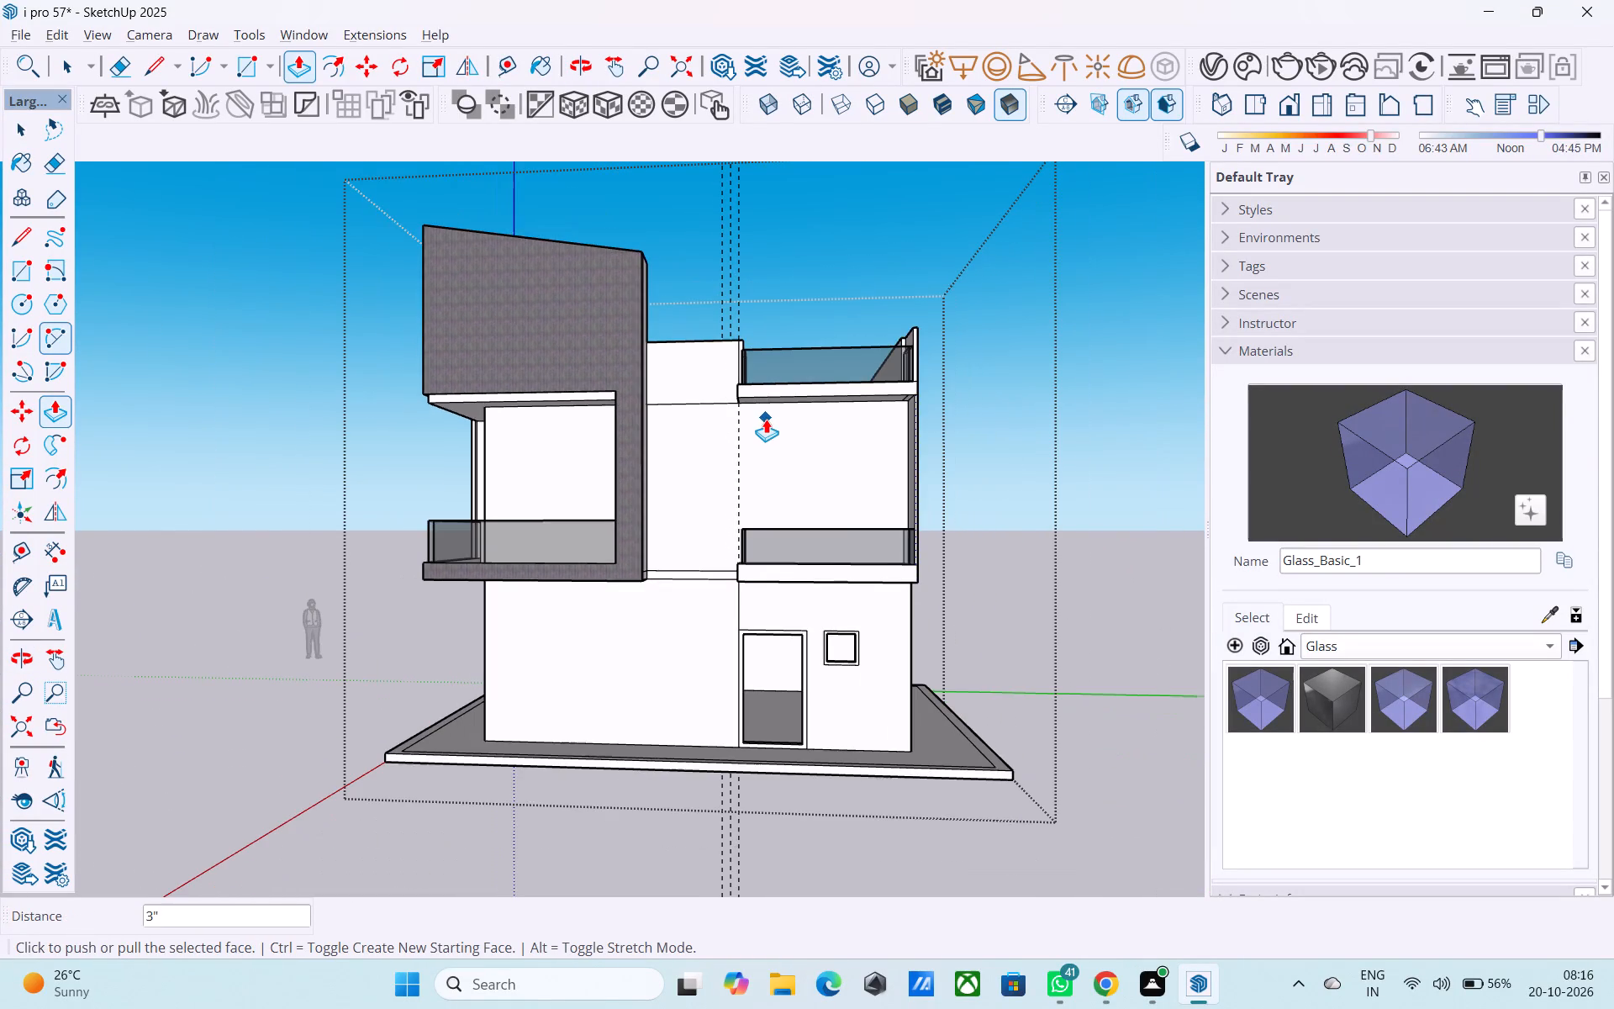
pyautogui.moveTo(920, 607); pyautogui.dragTo(881, 508, button='middle')
pyautogui.scroll(4, 859, 497)
pyautogui.moveTo(858, 489); pyautogui.dragTo(818, 431, button='middle')
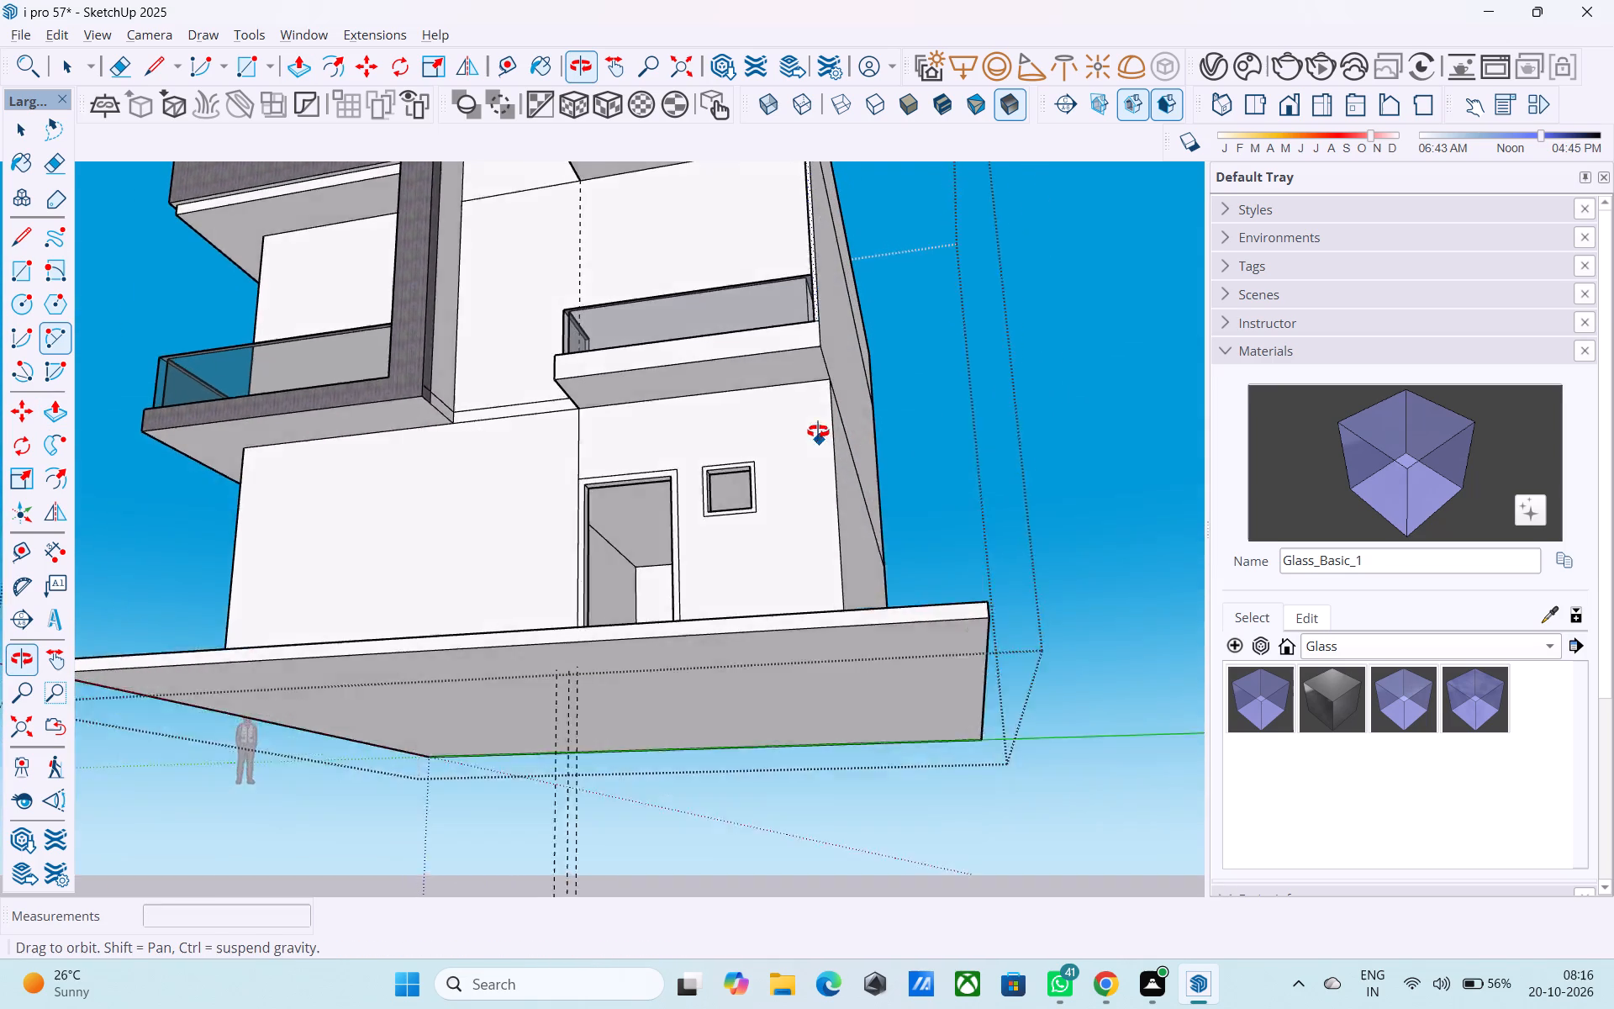
pyautogui.moveTo(818, 431); pyautogui.dragTo(831, 471, button='middle')
pyautogui.scroll(-4, 776, 436)
pyautogui.moveTo(773, 451); pyautogui.dragTo(780, 624, button='middle')
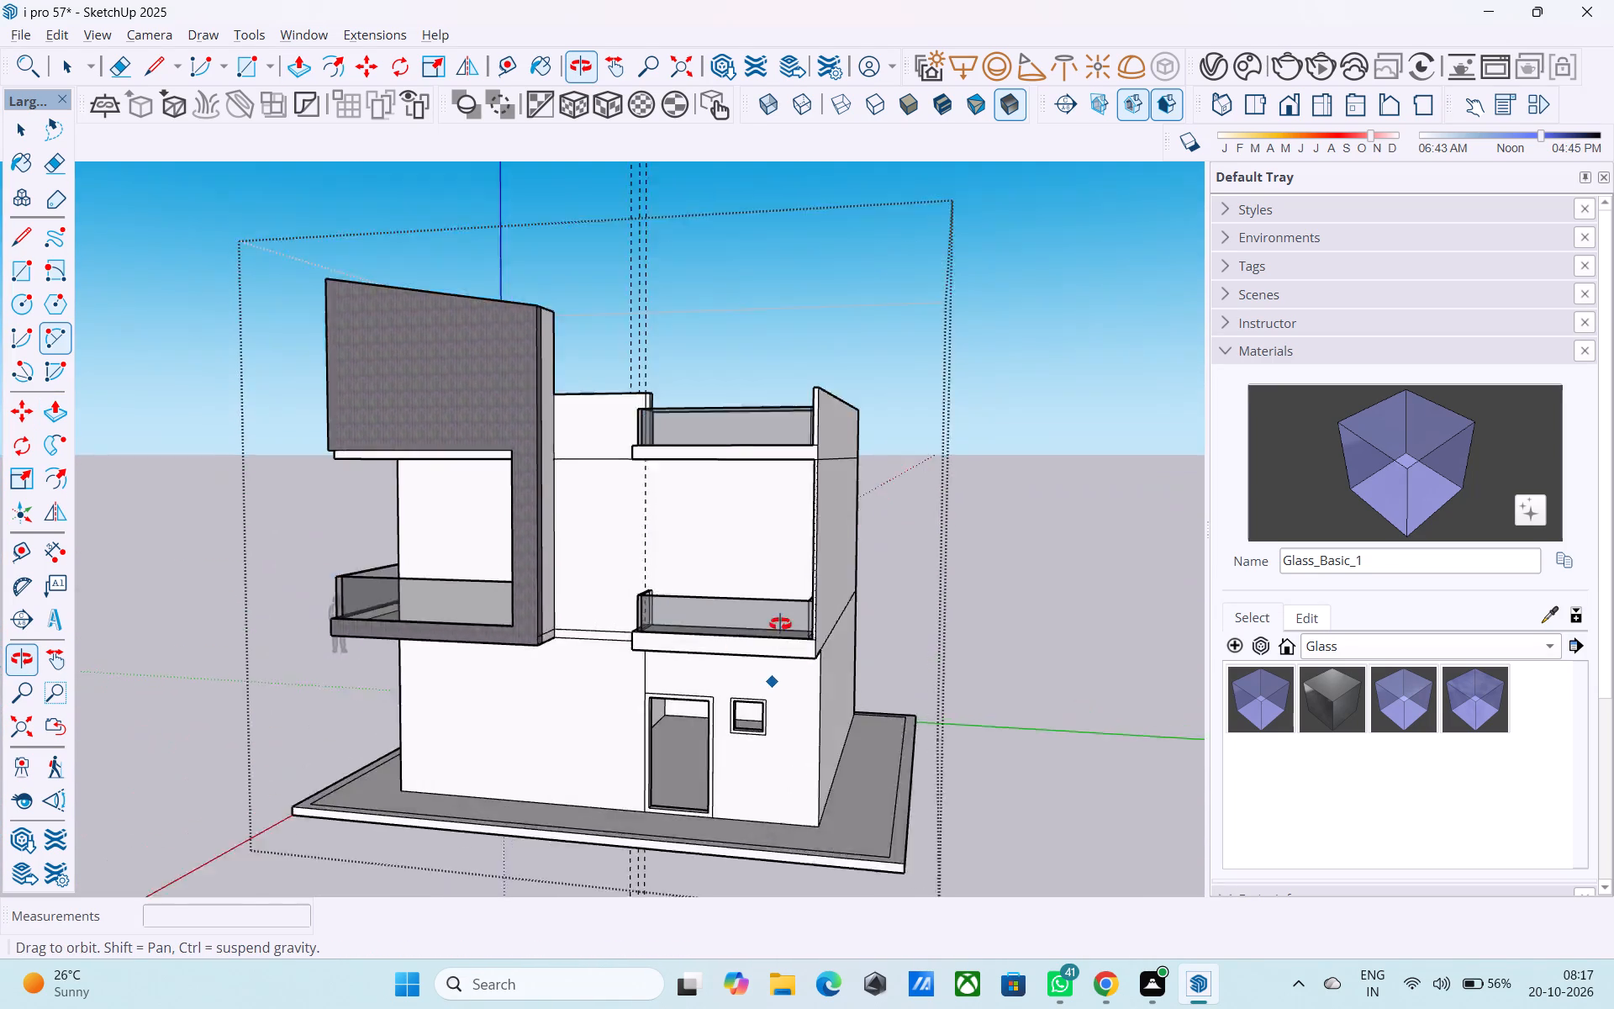
pyautogui.moveTo(780, 624); pyautogui.dragTo(748, 584, button='middle')
pyautogui.scroll(4, 746, 584)
pyautogui.scroll(-5, 747, 585)
pyautogui.moveTo(747, 585); pyautogui.dragTo(744, 579, button='middle')
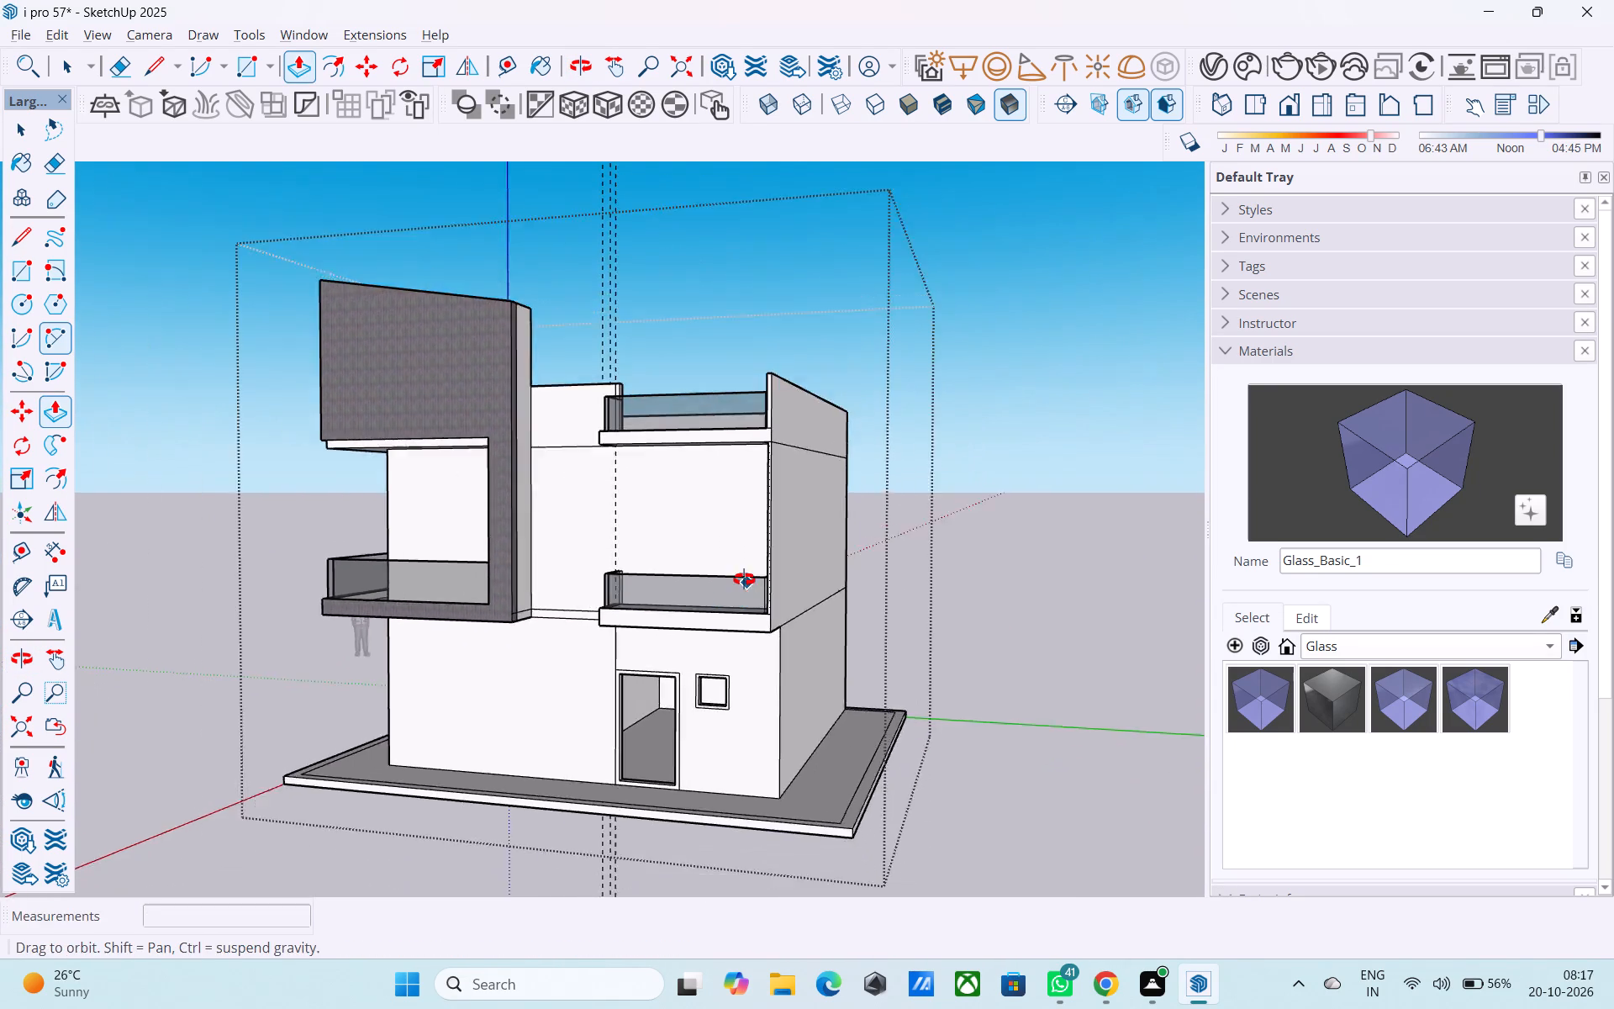
pyautogui.moveTo(744, 579); pyautogui.dragTo(715, 542, button='middle')
# Copy the ground-floor front wall's vertical corner edge slightly inward to mark a narrow strip below the balcony.
pyautogui.scroll(5, 741, 594)
pyautogui.moveTo(747, 635); pyautogui.dragTo(823, 566, button='middle')
pyautogui.scroll(2, 951, 545)
pyautogui.moveTo(864, 578); pyautogui.dragTo(814, 565, button='middle')
pyautogui.press('space')
pyautogui.click(789, 589)
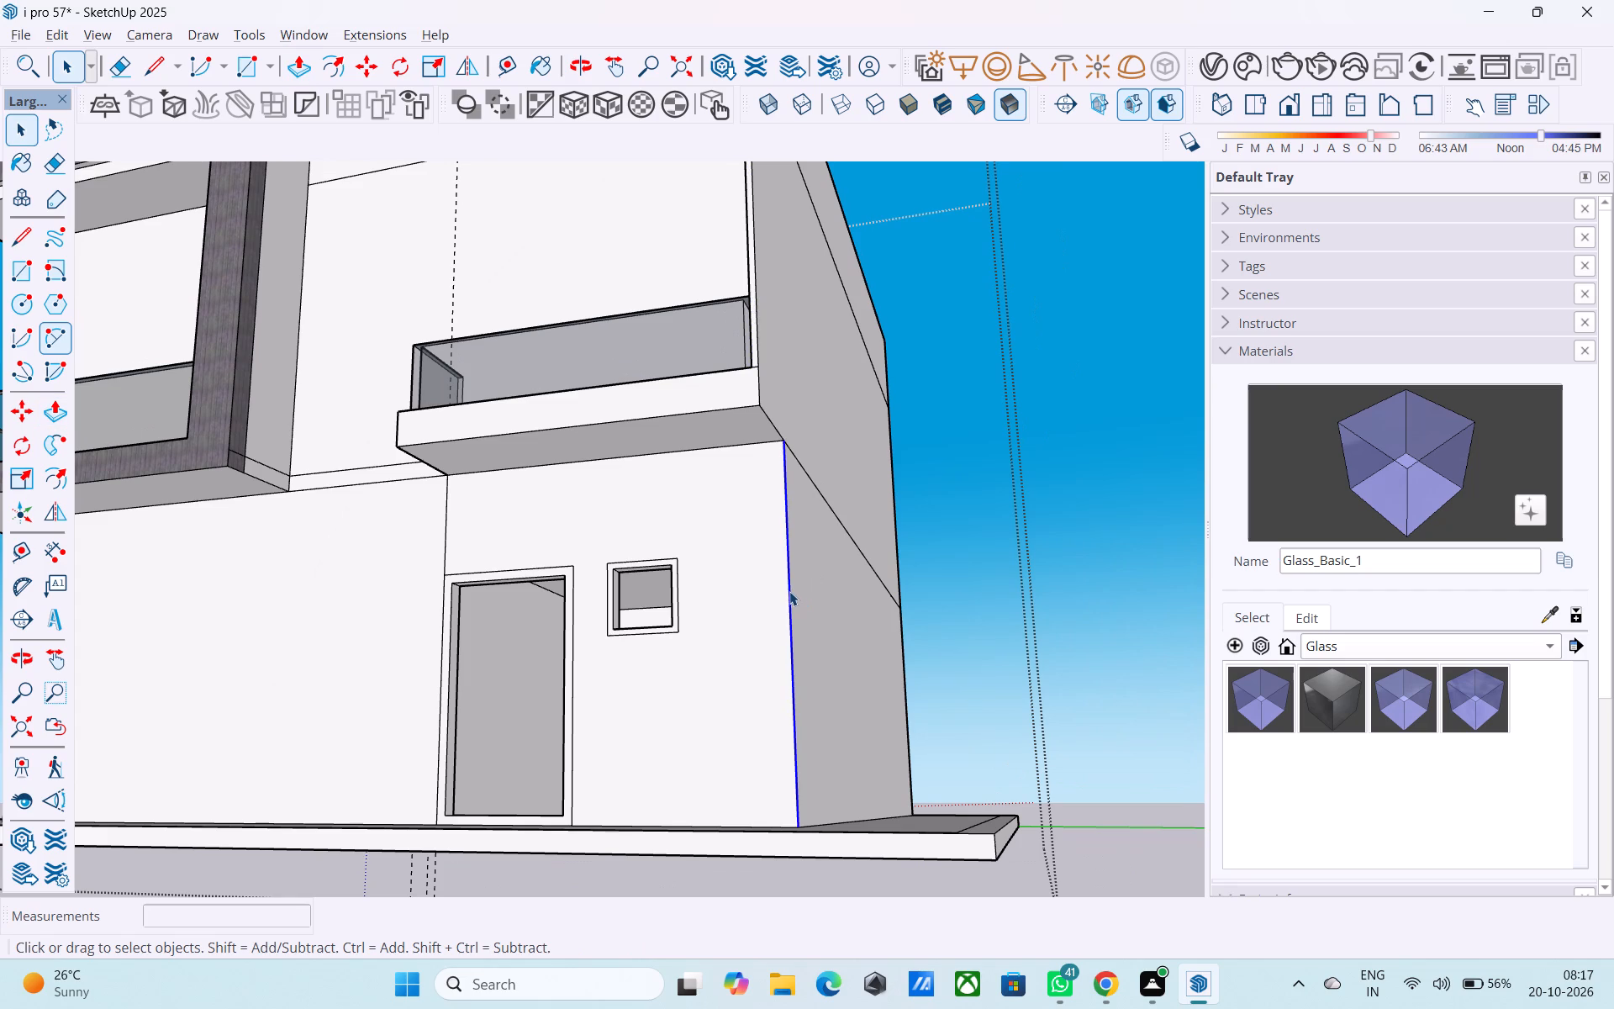
pyautogui.press('m')
pyautogui.click(784, 445)
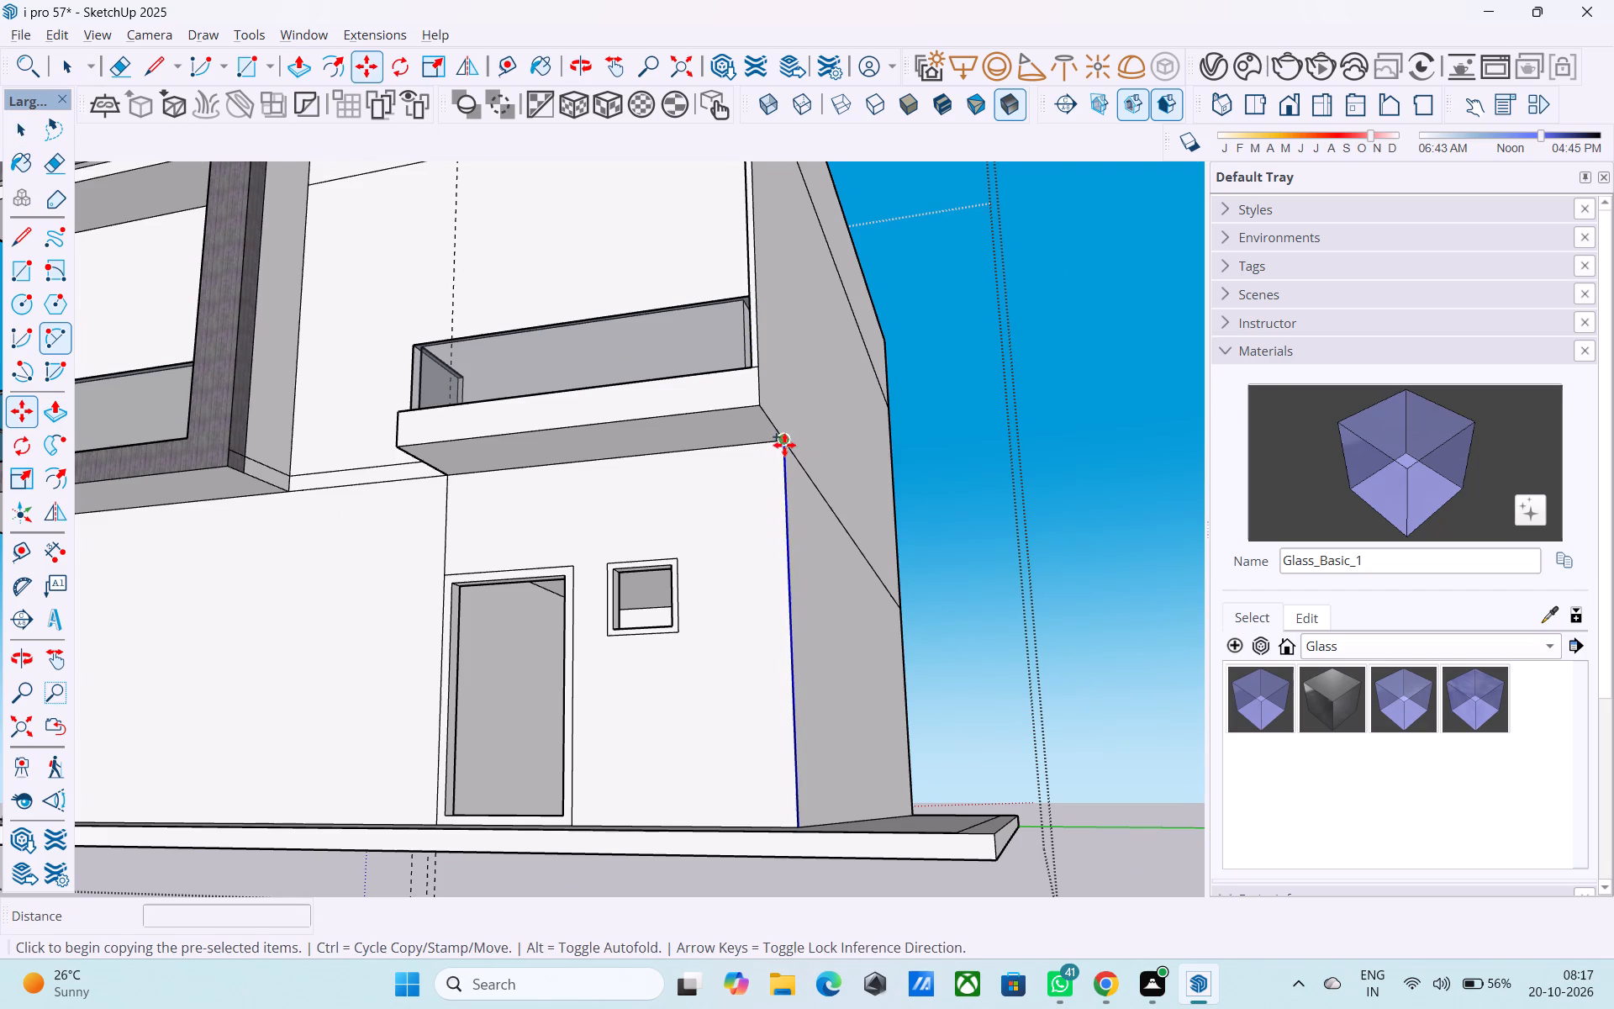
pyautogui.click(767, 445)
pyautogui.scroll(4, 787, 465)
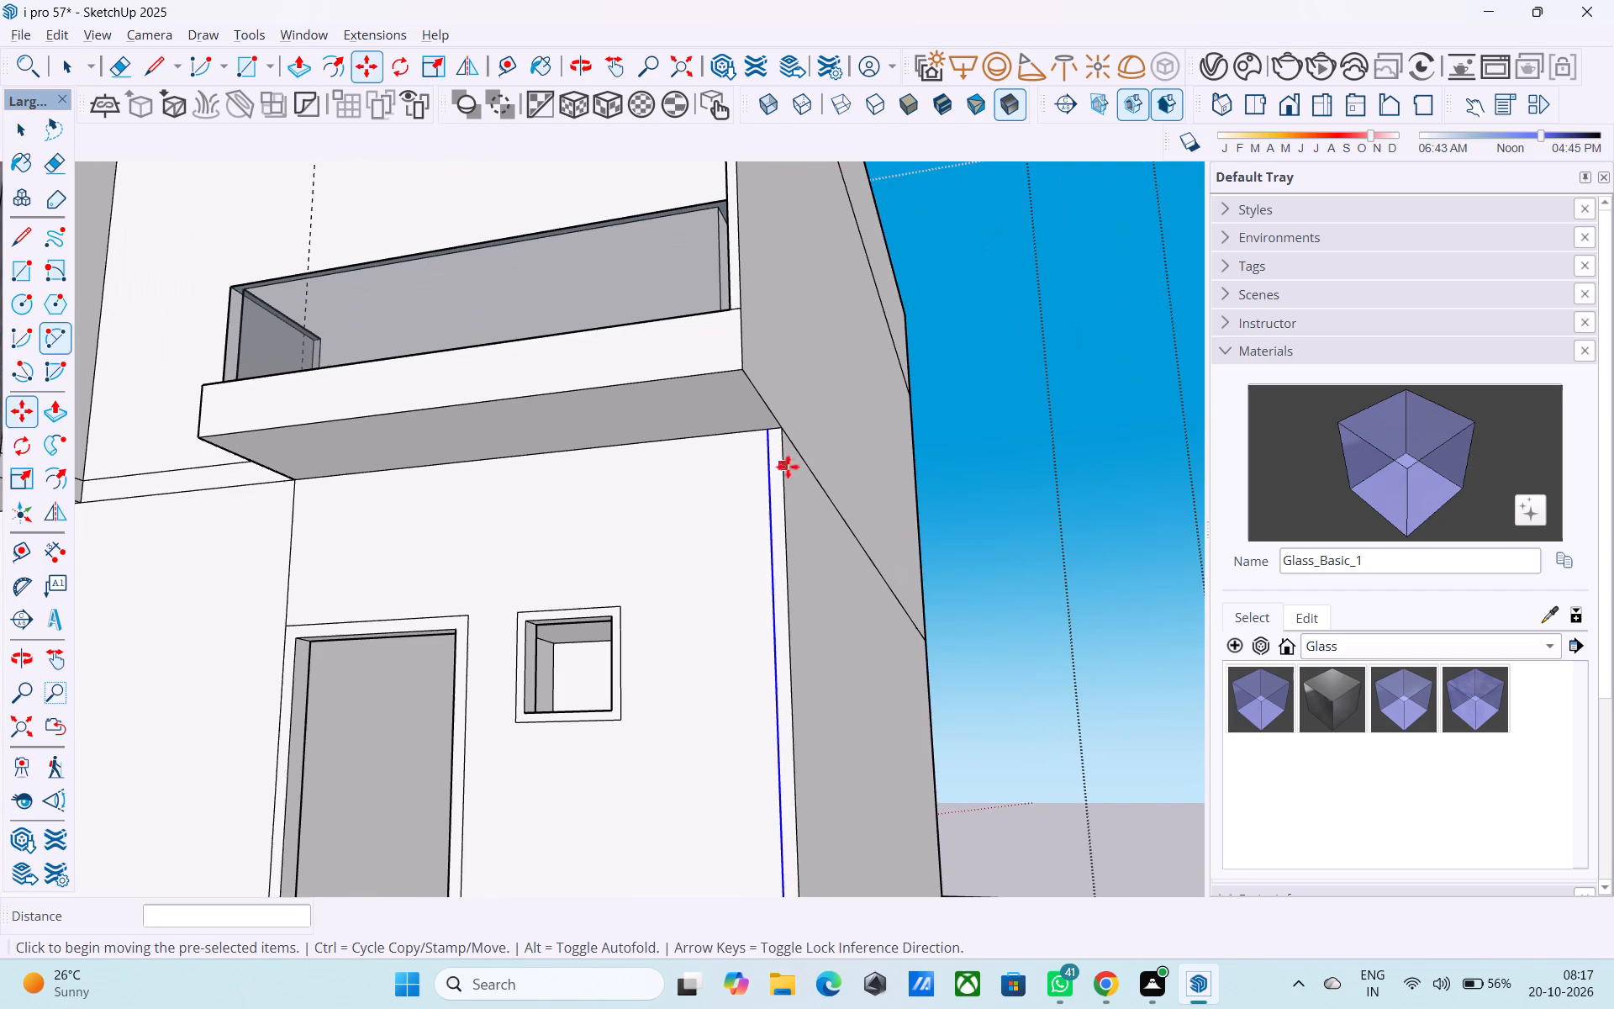
# Push/Pull the narrow ground-floor corner strip outward 3' to line up with the balcony's front edge.
pyautogui.press('space')
pyautogui.click(774, 462)
pyautogui.press('p')
pyautogui.click(774, 462)
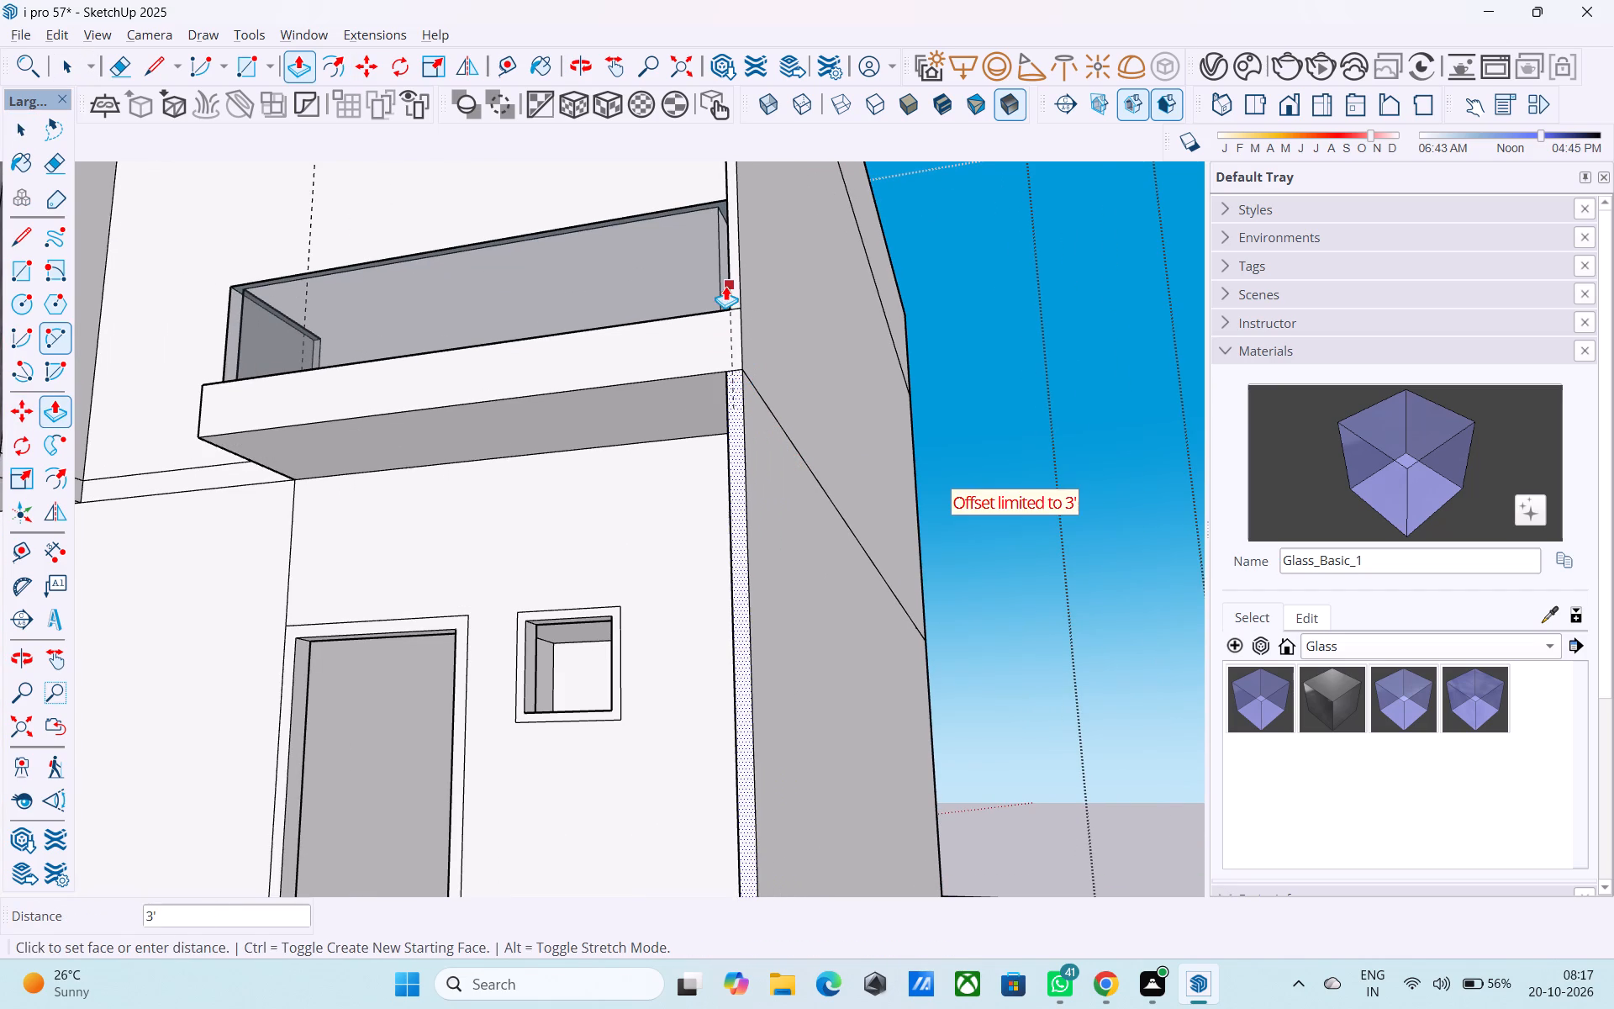
pyautogui.click(725, 284)
# Examine the whole house from above, the front and the blank side wall.
pyautogui.moveTo(732, 335); pyautogui.dragTo(824, 716, button='middle')
pyautogui.scroll(-5, 819, 699)
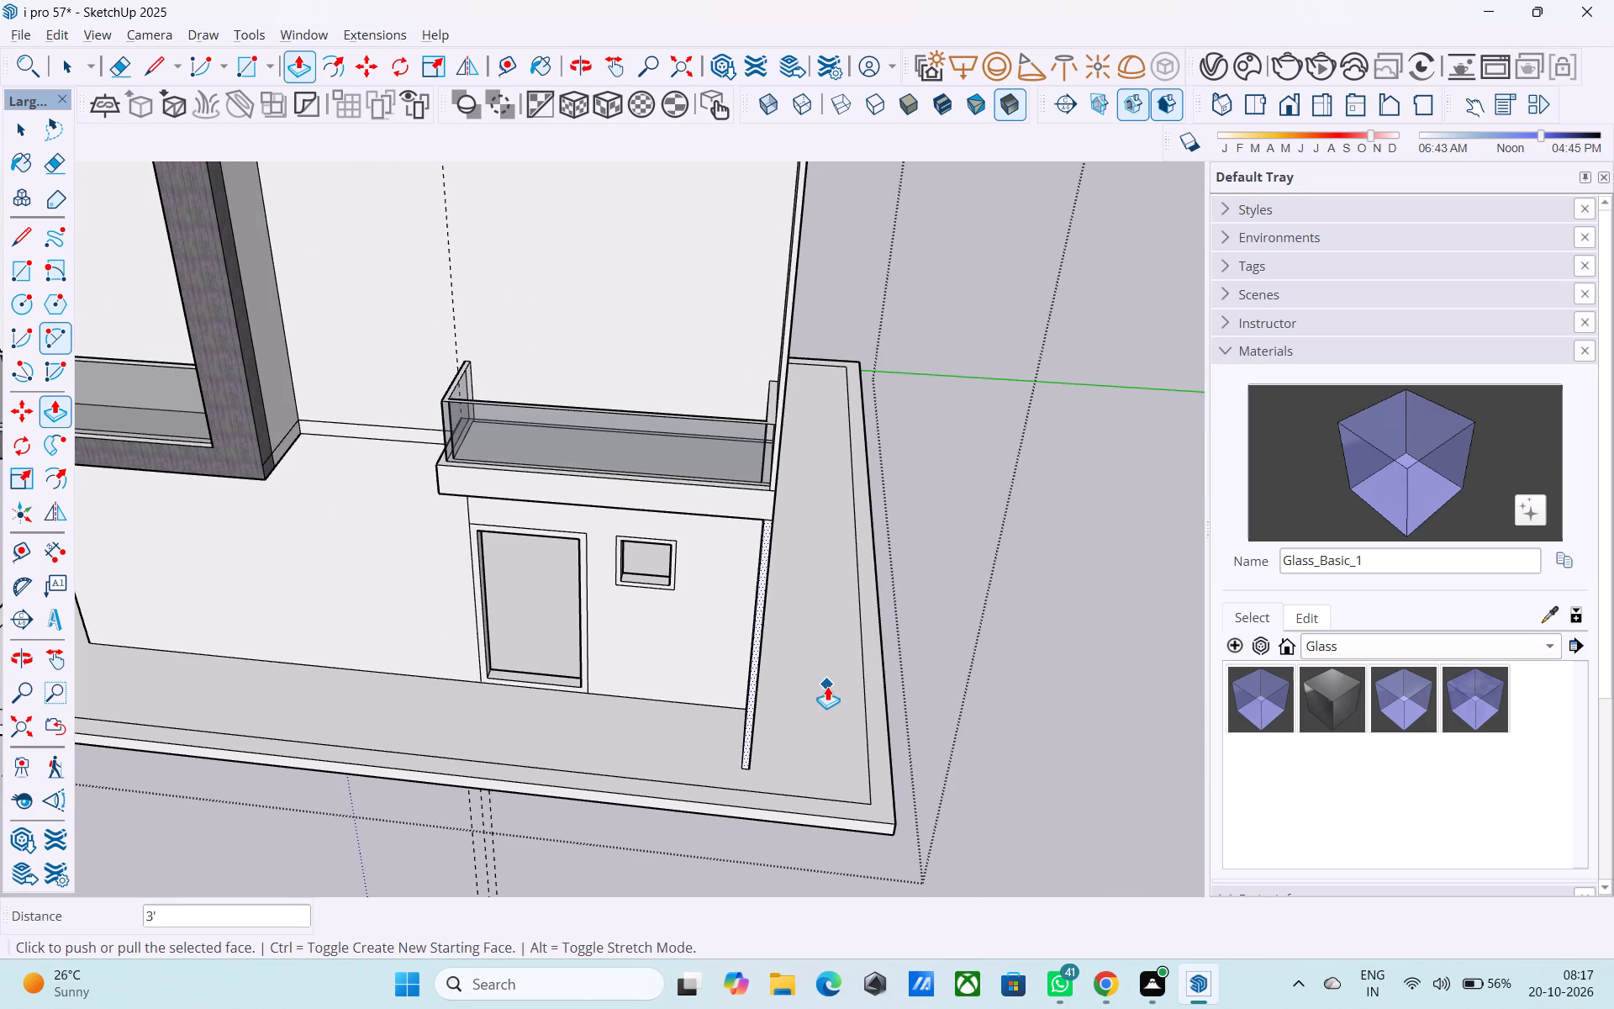
pyautogui.moveTo(836, 707); pyautogui.dragTo(934, 672, button='middle')
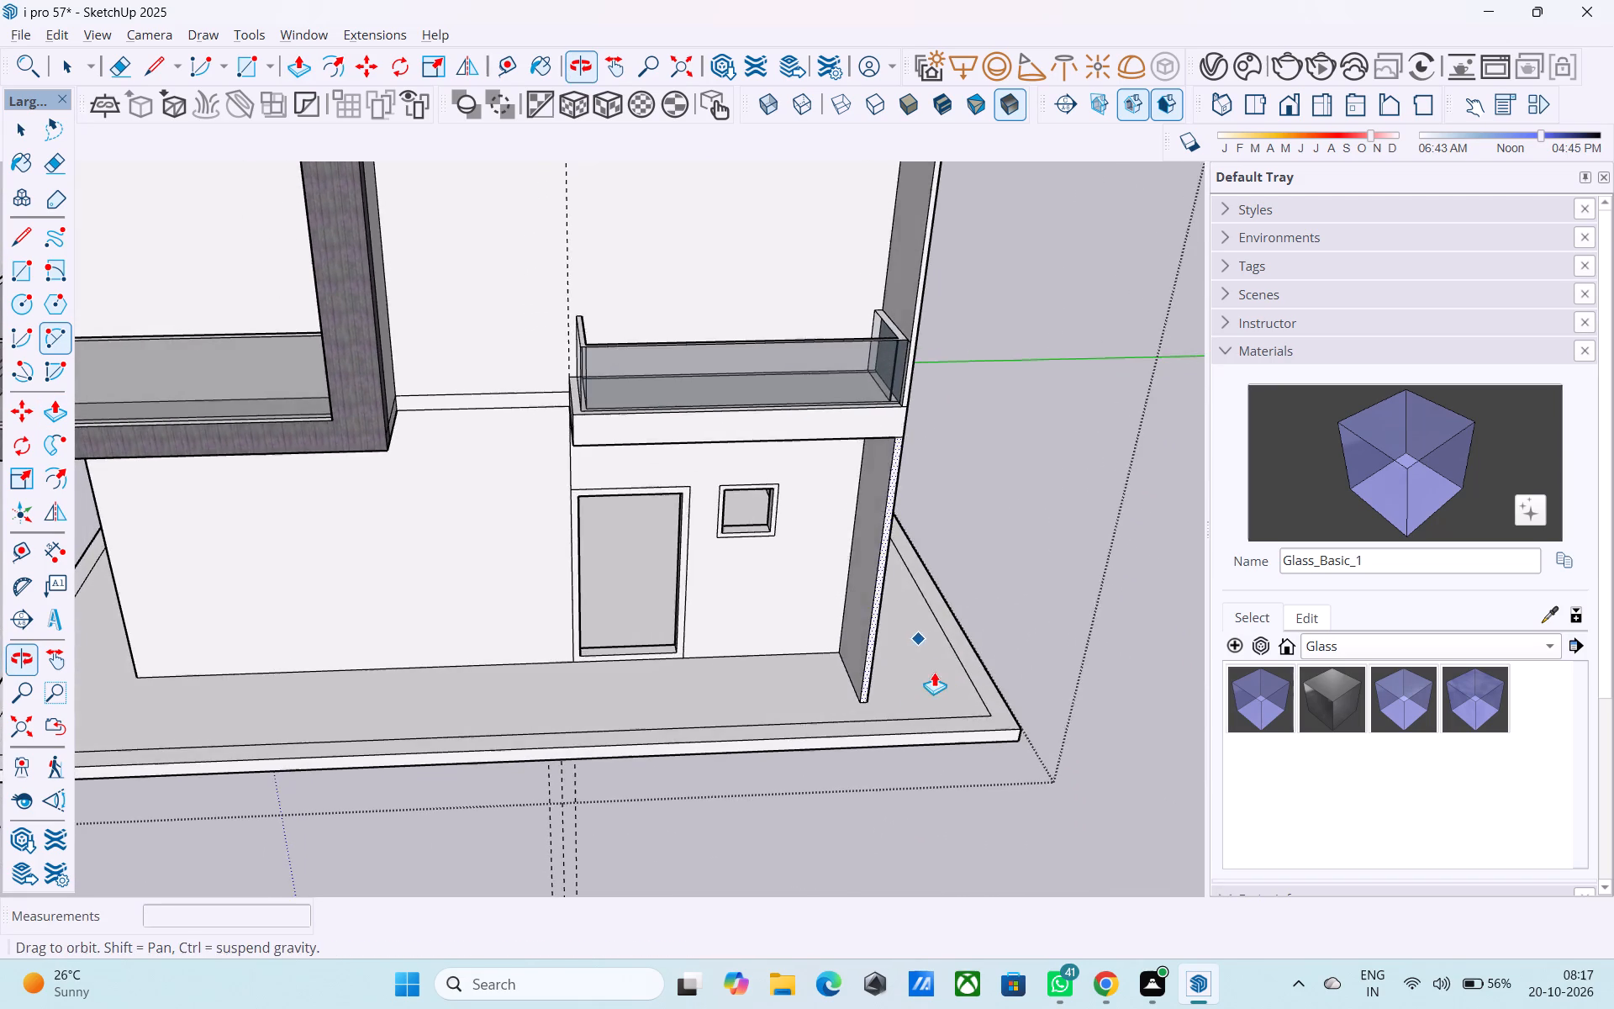
pyautogui.scroll(-11, 783, 716)
pyautogui.moveTo(673, 795); pyautogui.dragTo(671, 771, button='middle')
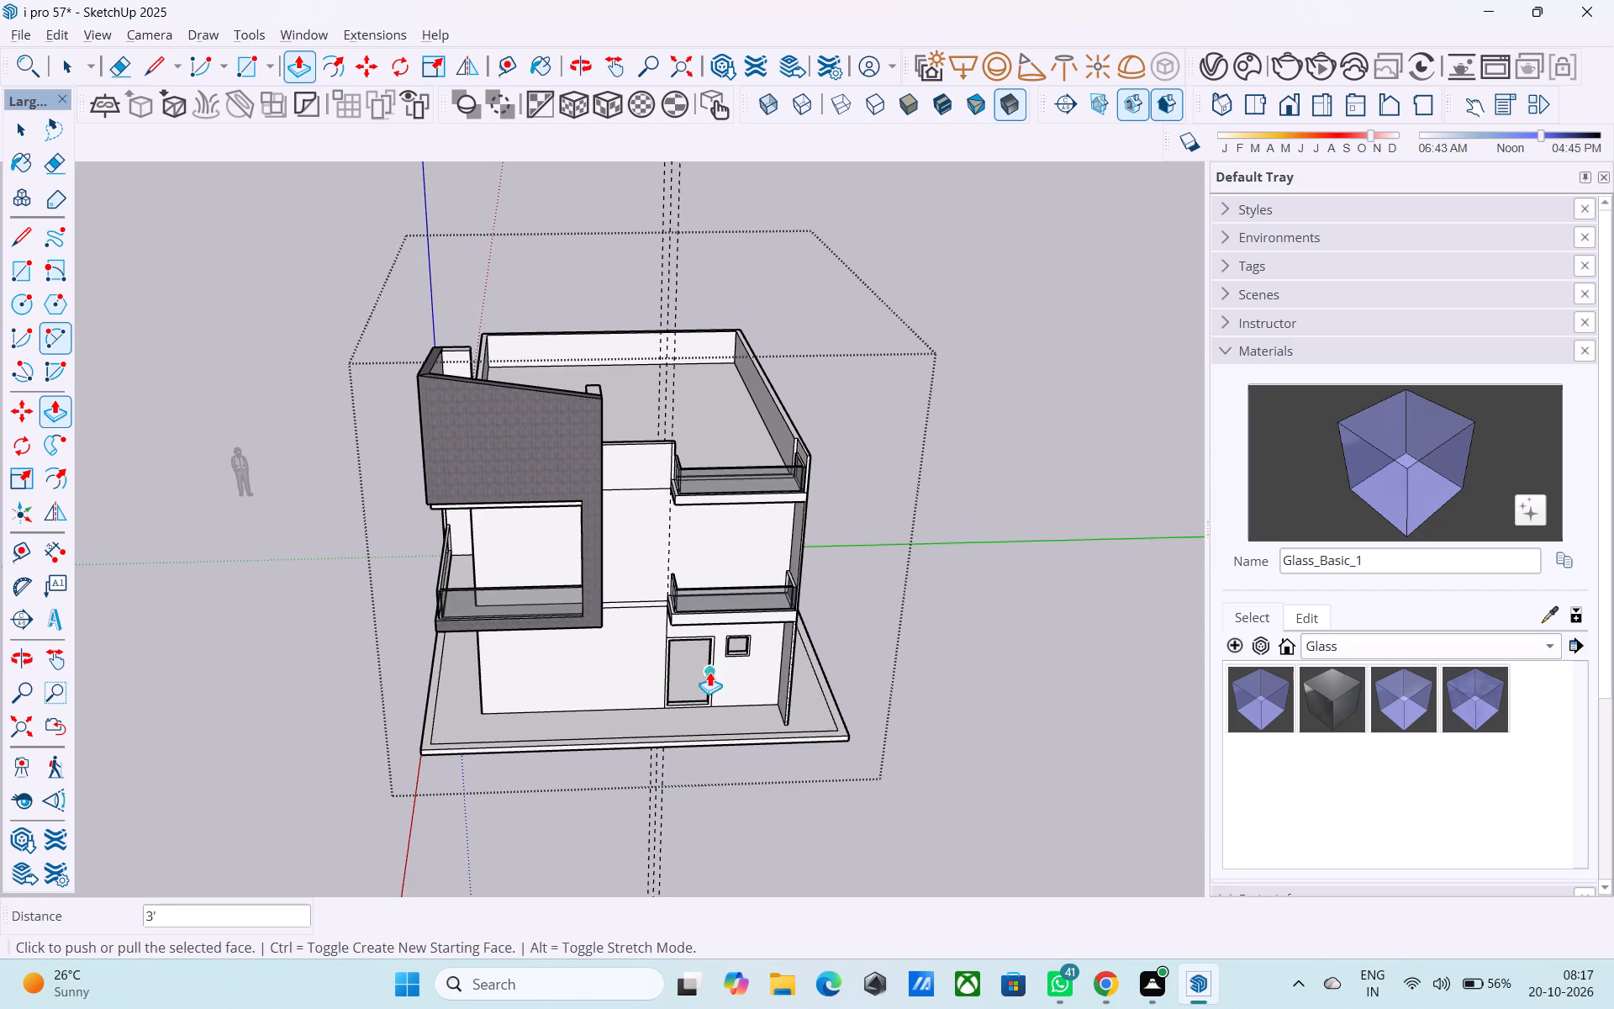
pyautogui.scroll(-4, 715, 695)
pyautogui.moveTo(615, 513); pyautogui.dragTo(620, 420, button='middle')
pyautogui.scroll(4, 620, 410)
pyautogui.scroll(-5, 620, 371)
pyautogui.scroll(6, 647, 373)
pyautogui.moveTo(662, 357); pyautogui.dragTo(677, 219, button='middle')
pyautogui.scroll(2, 767, 288)
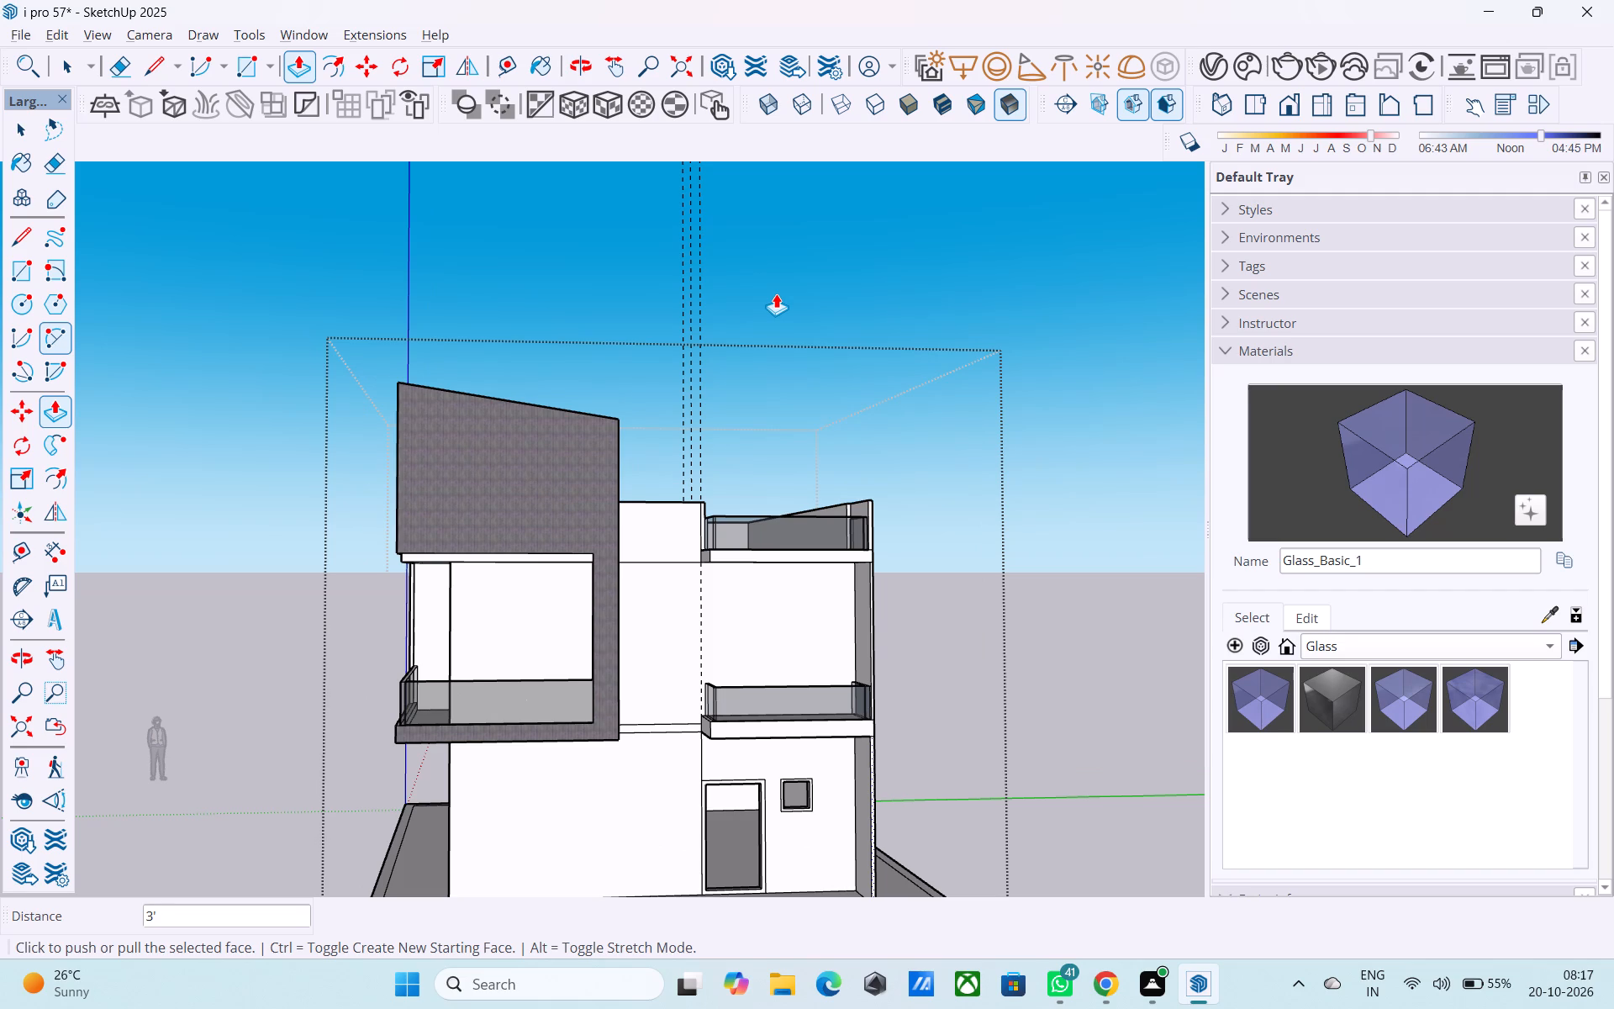
pyautogui.scroll(-3, 730, 444)
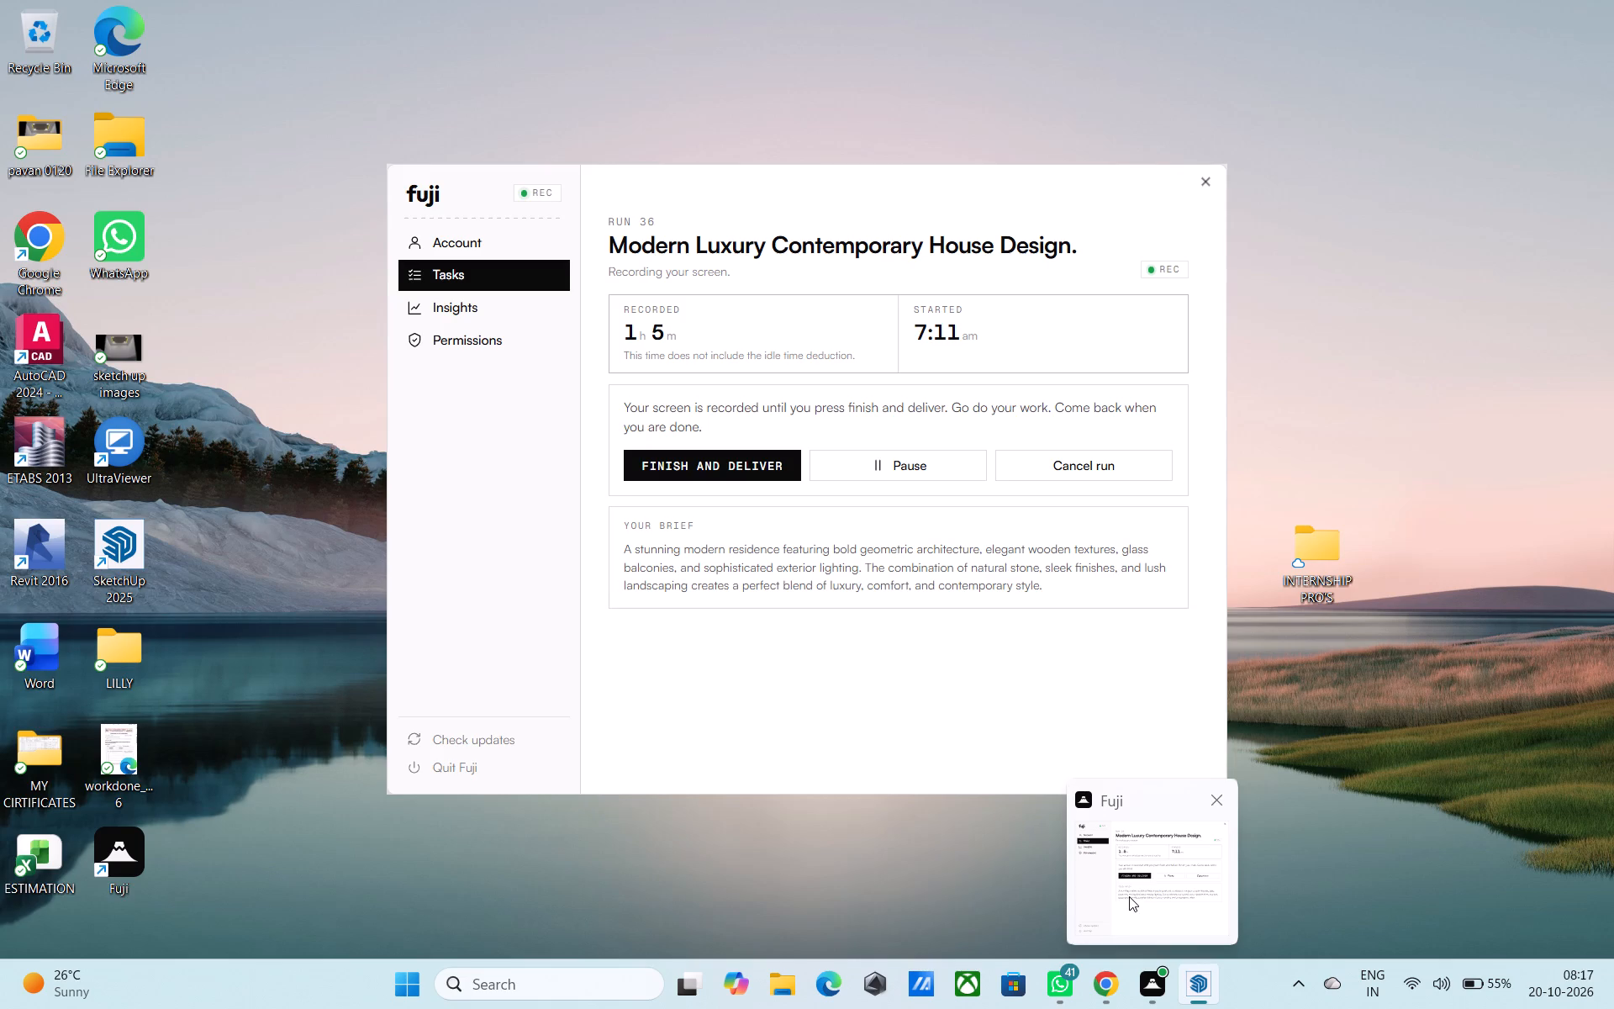
pyautogui.moveTo(699, 498); pyautogui.dragTo(908, 421, button='middle')
pyautogui.scroll(3, 883, 421)
pyautogui.moveTo(876, 427); pyautogui.dragTo(918, 383, button='middle')
pyautogui.scroll(3, 832, 452)
pyautogui.moveTo(699, 545); pyautogui.dragTo(896, 700, button='middle')
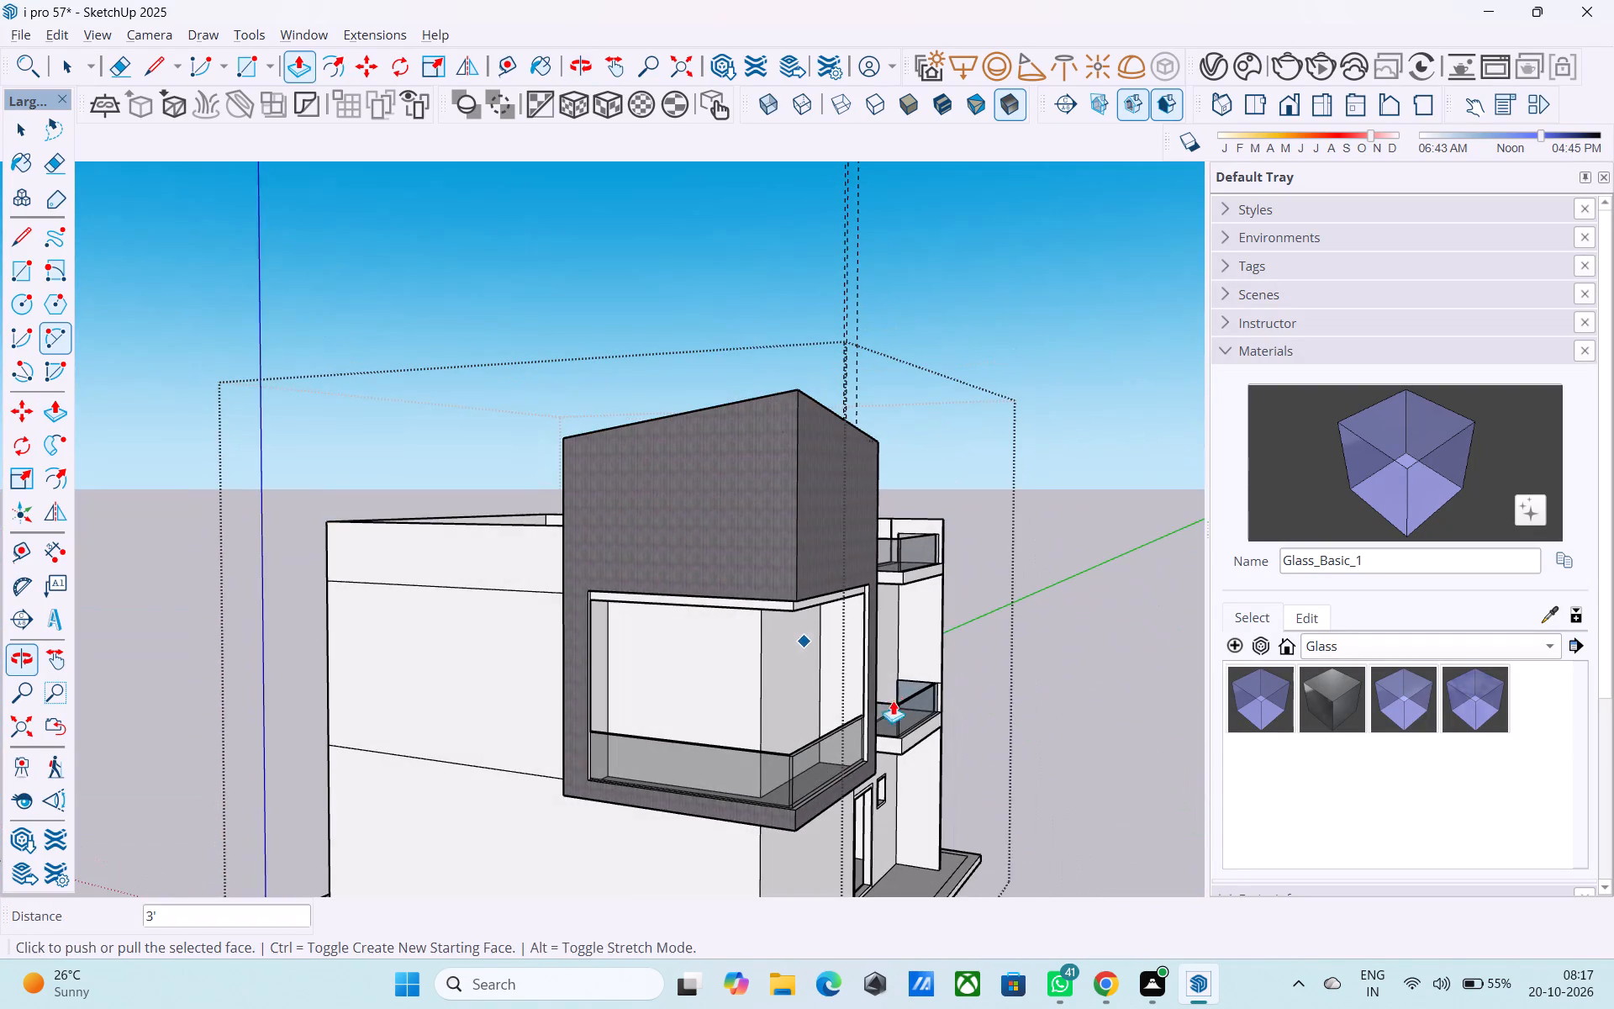
pyautogui.moveTo(744, 663); pyautogui.dragTo(873, 508, button='middle')
pyautogui.scroll(-1, 758, 592)
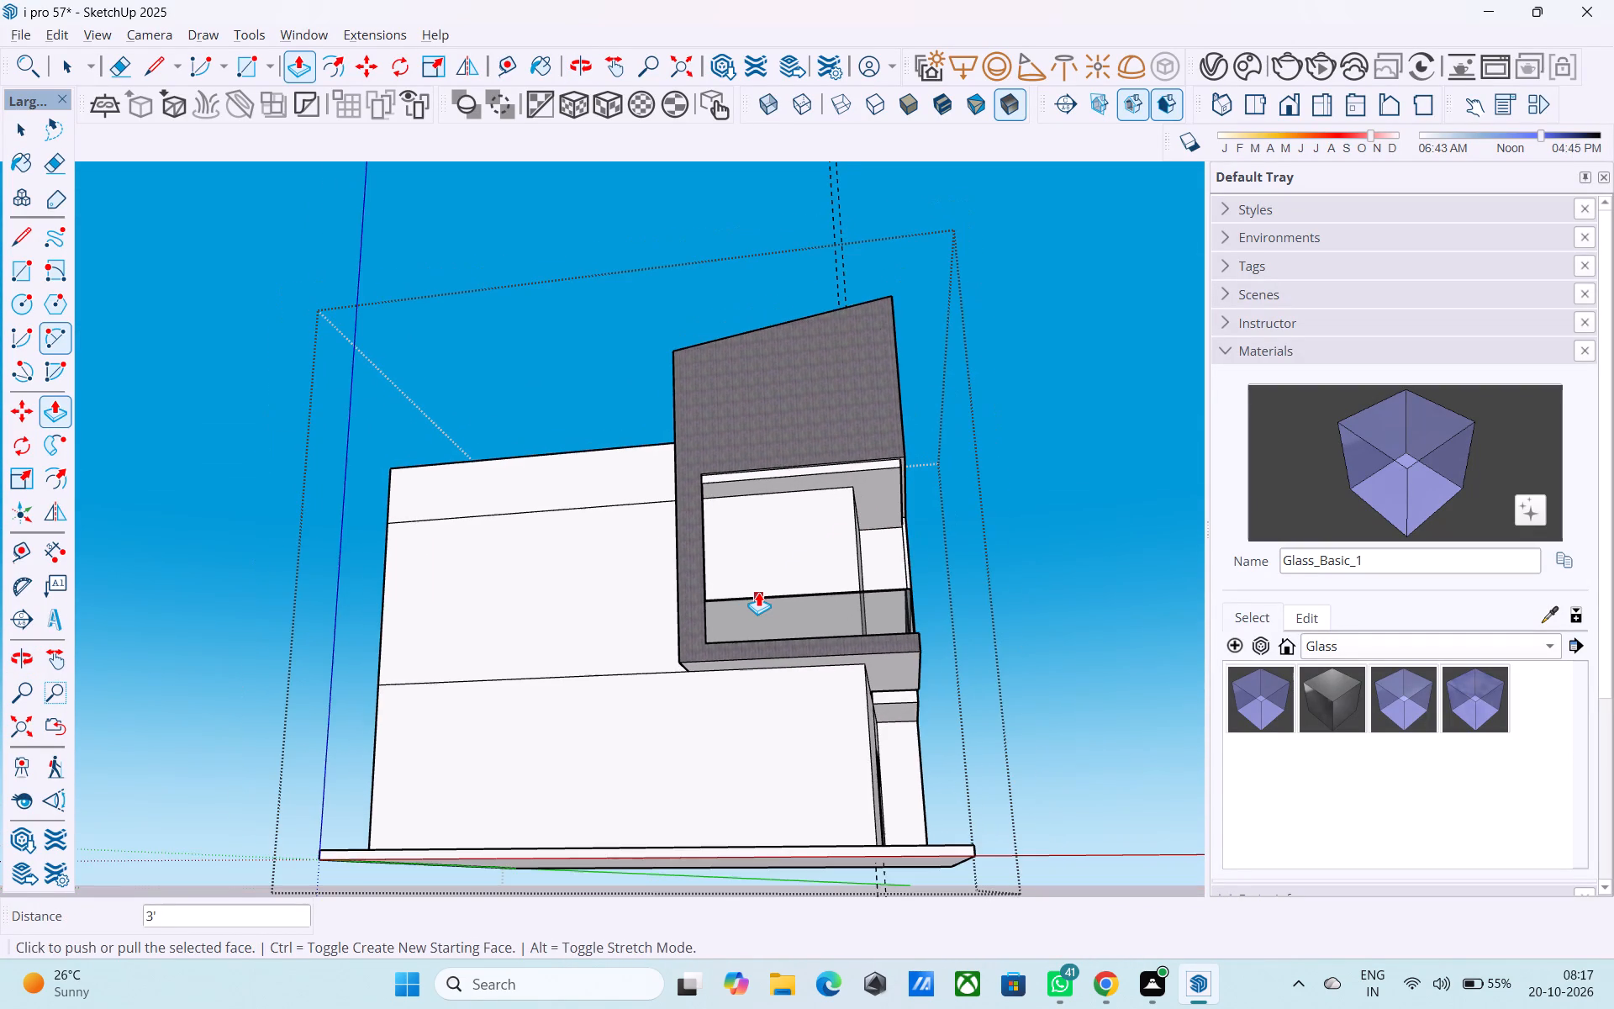
pyautogui.moveTo(722, 598); pyautogui.dragTo(783, 656, button='middle')
pyautogui.scroll(1, 472, 686)
pyautogui.scroll(-5, 403, 452)
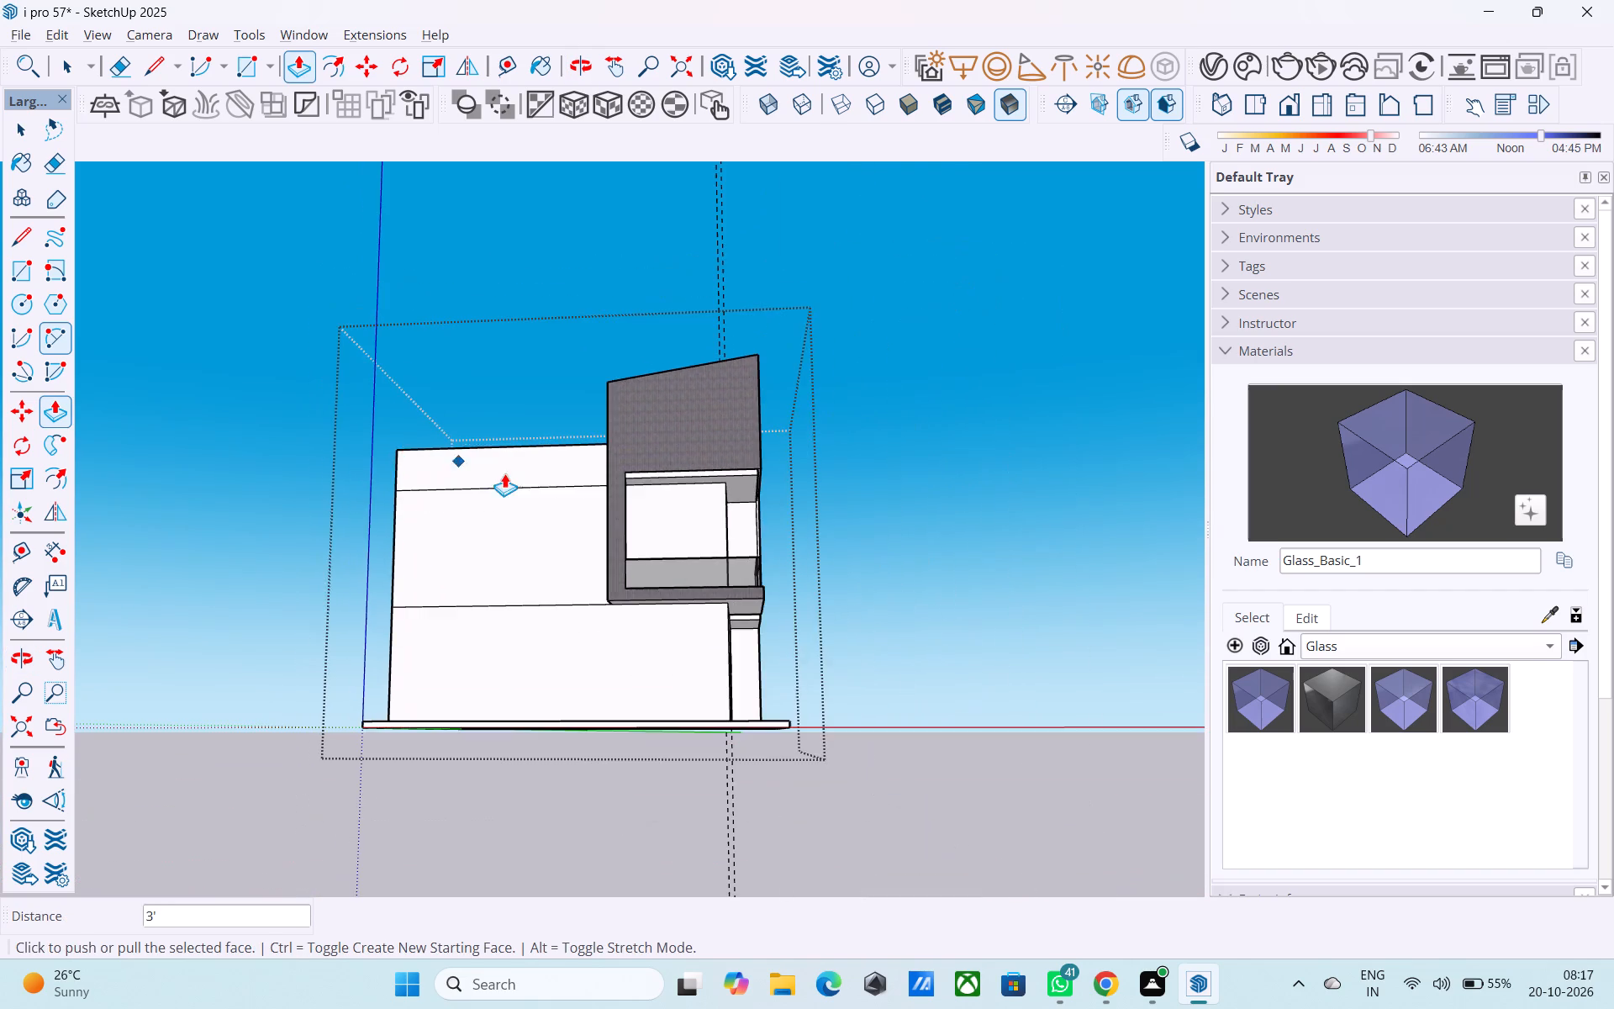
pyautogui.moveTo(498, 589); pyautogui.dragTo(533, 679, button='middle')
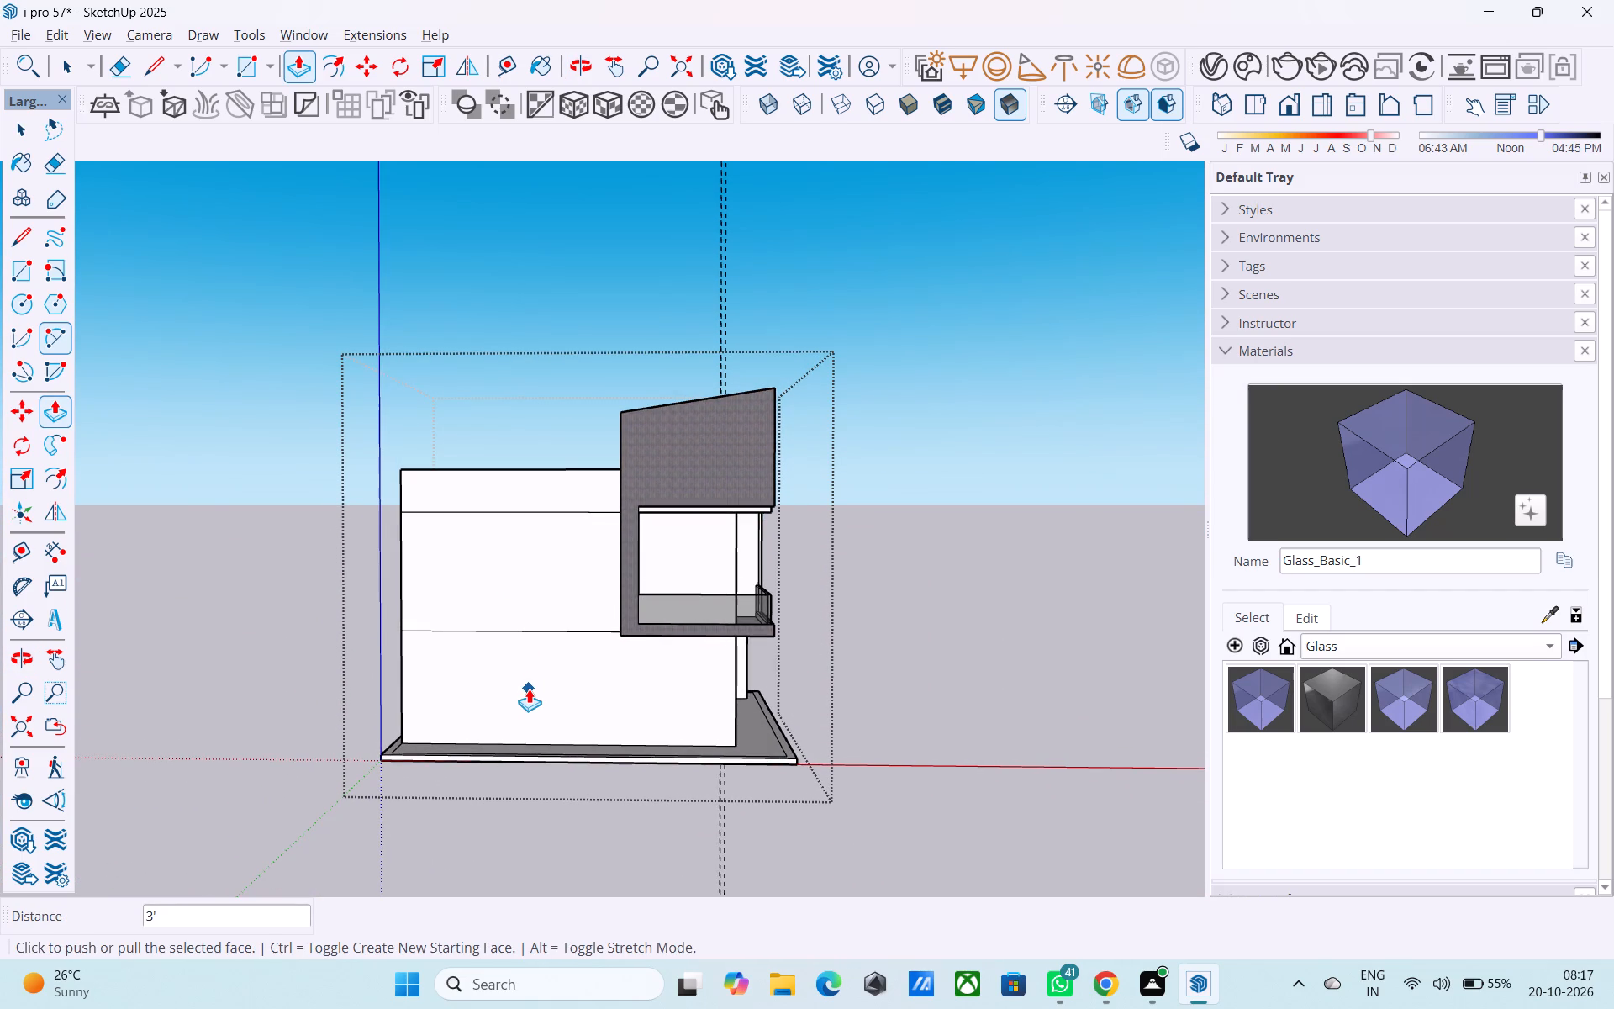
pyautogui.scroll(1, 529, 689)
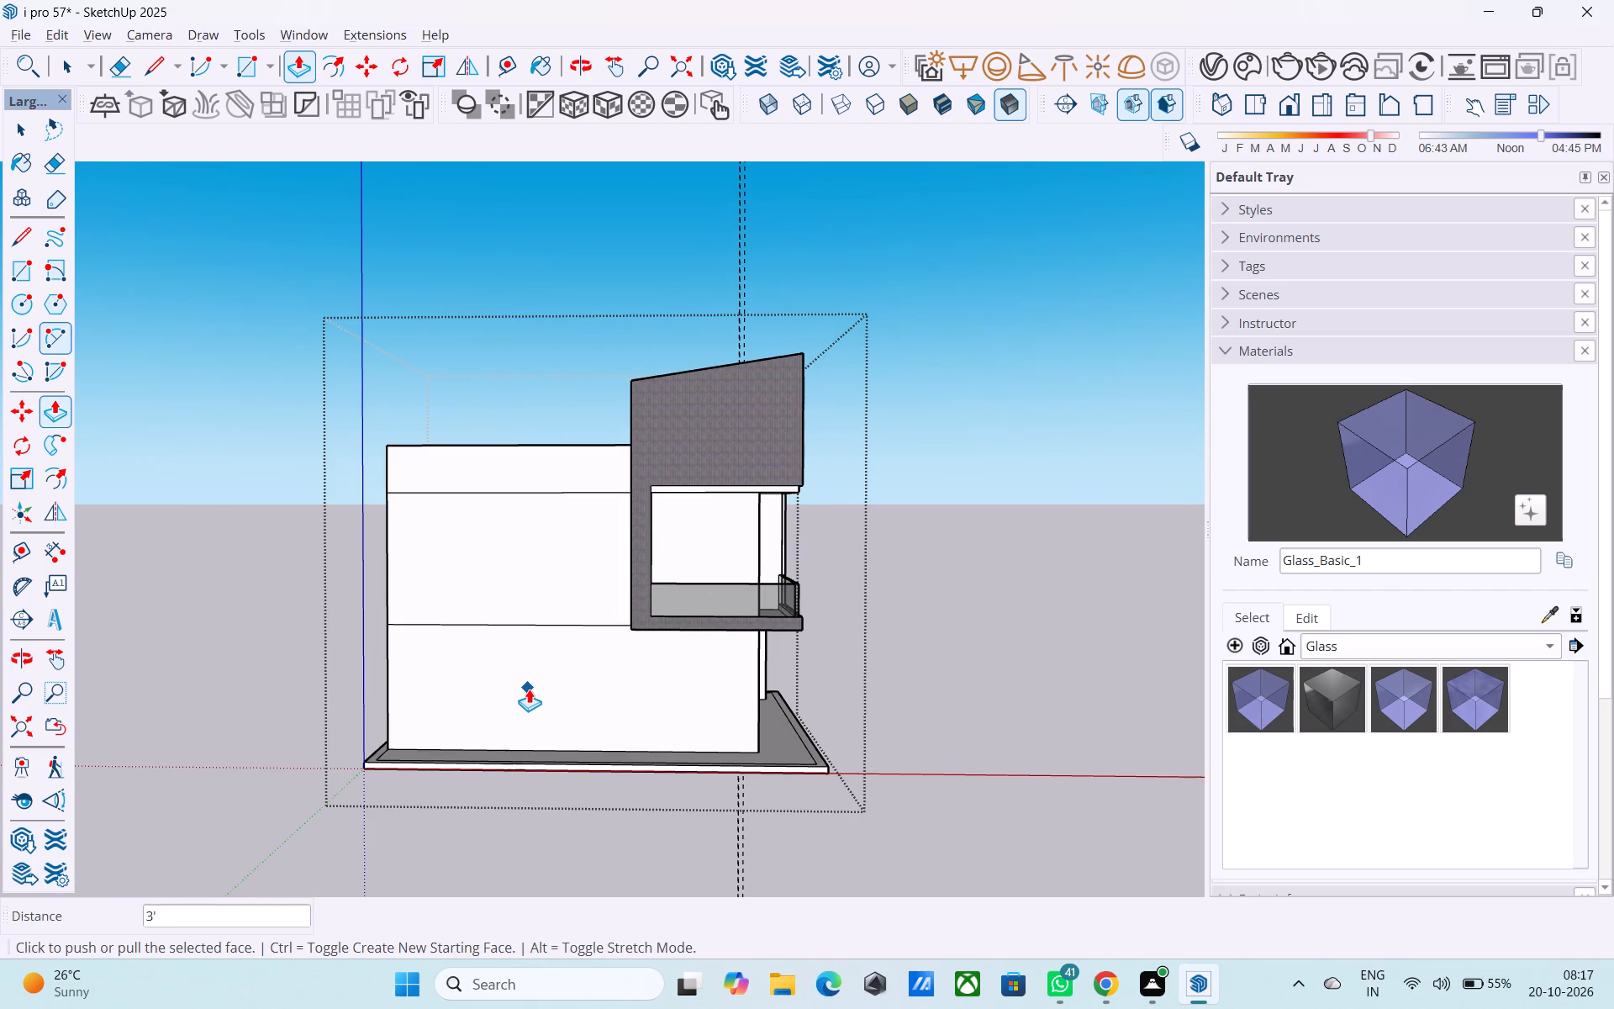
# Copy the horizontal line between the ground and first floors on the blank side wall 1' downward.
pyautogui.moveTo(525, 669); pyautogui.dragTo(619, 670, button='middle')
pyautogui.scroll(2, 590, 669)
pyautogui.press('space')
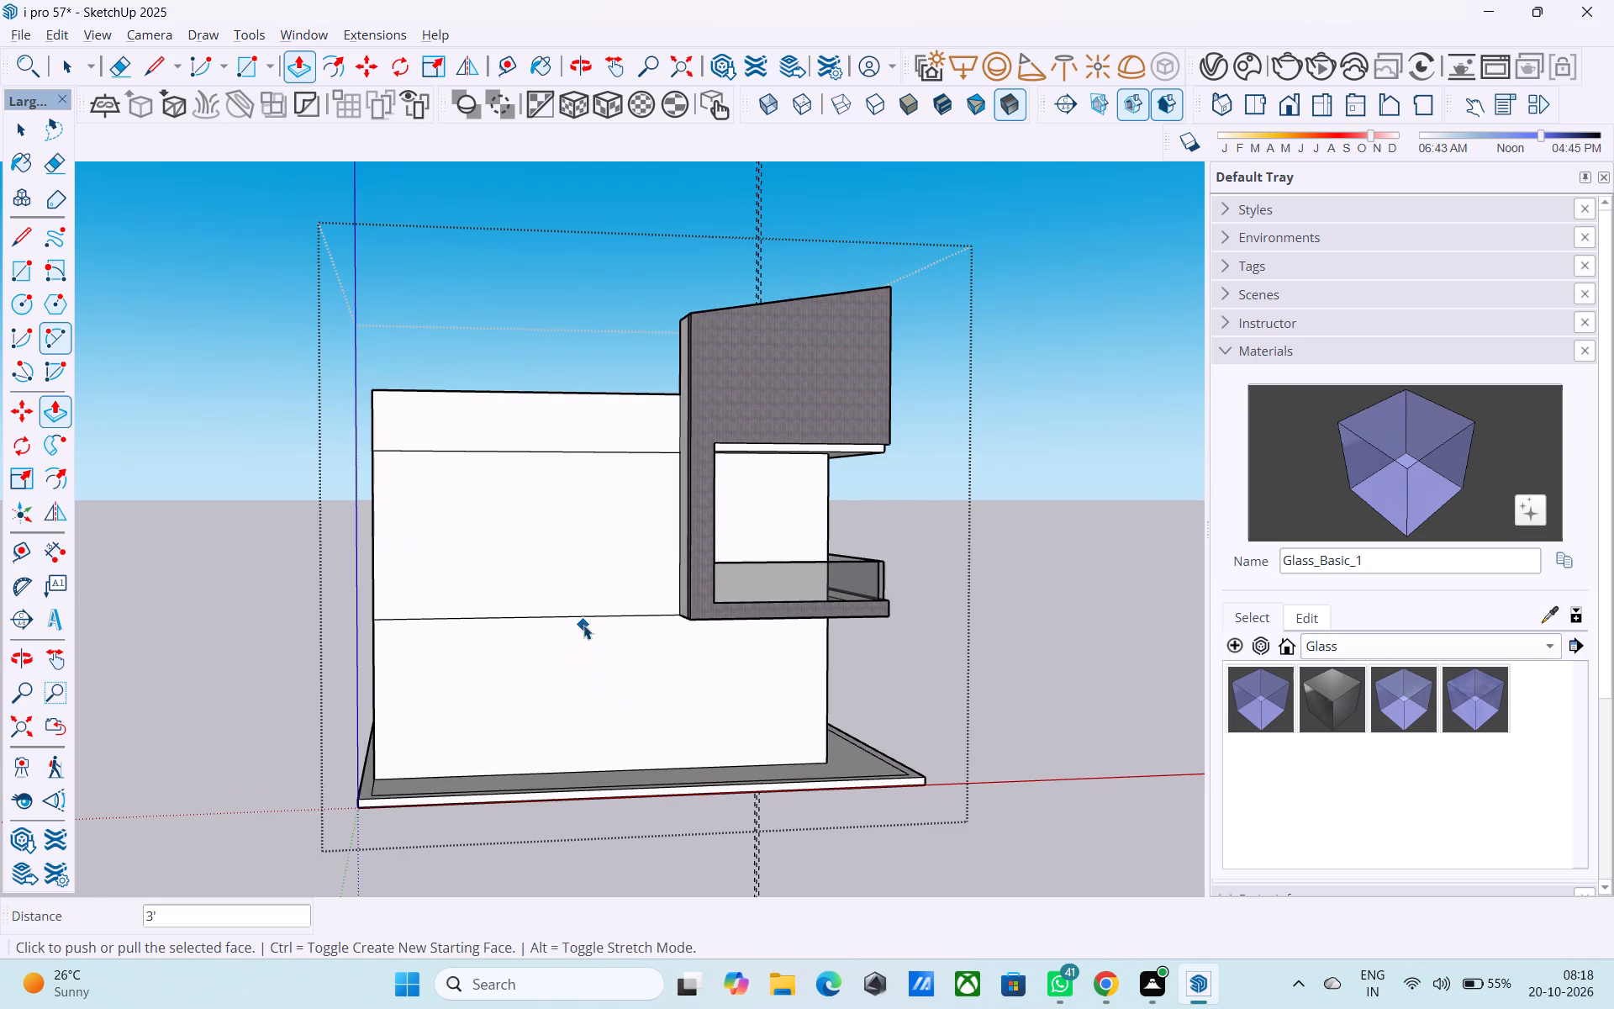
pyautogui.click(559, 615)
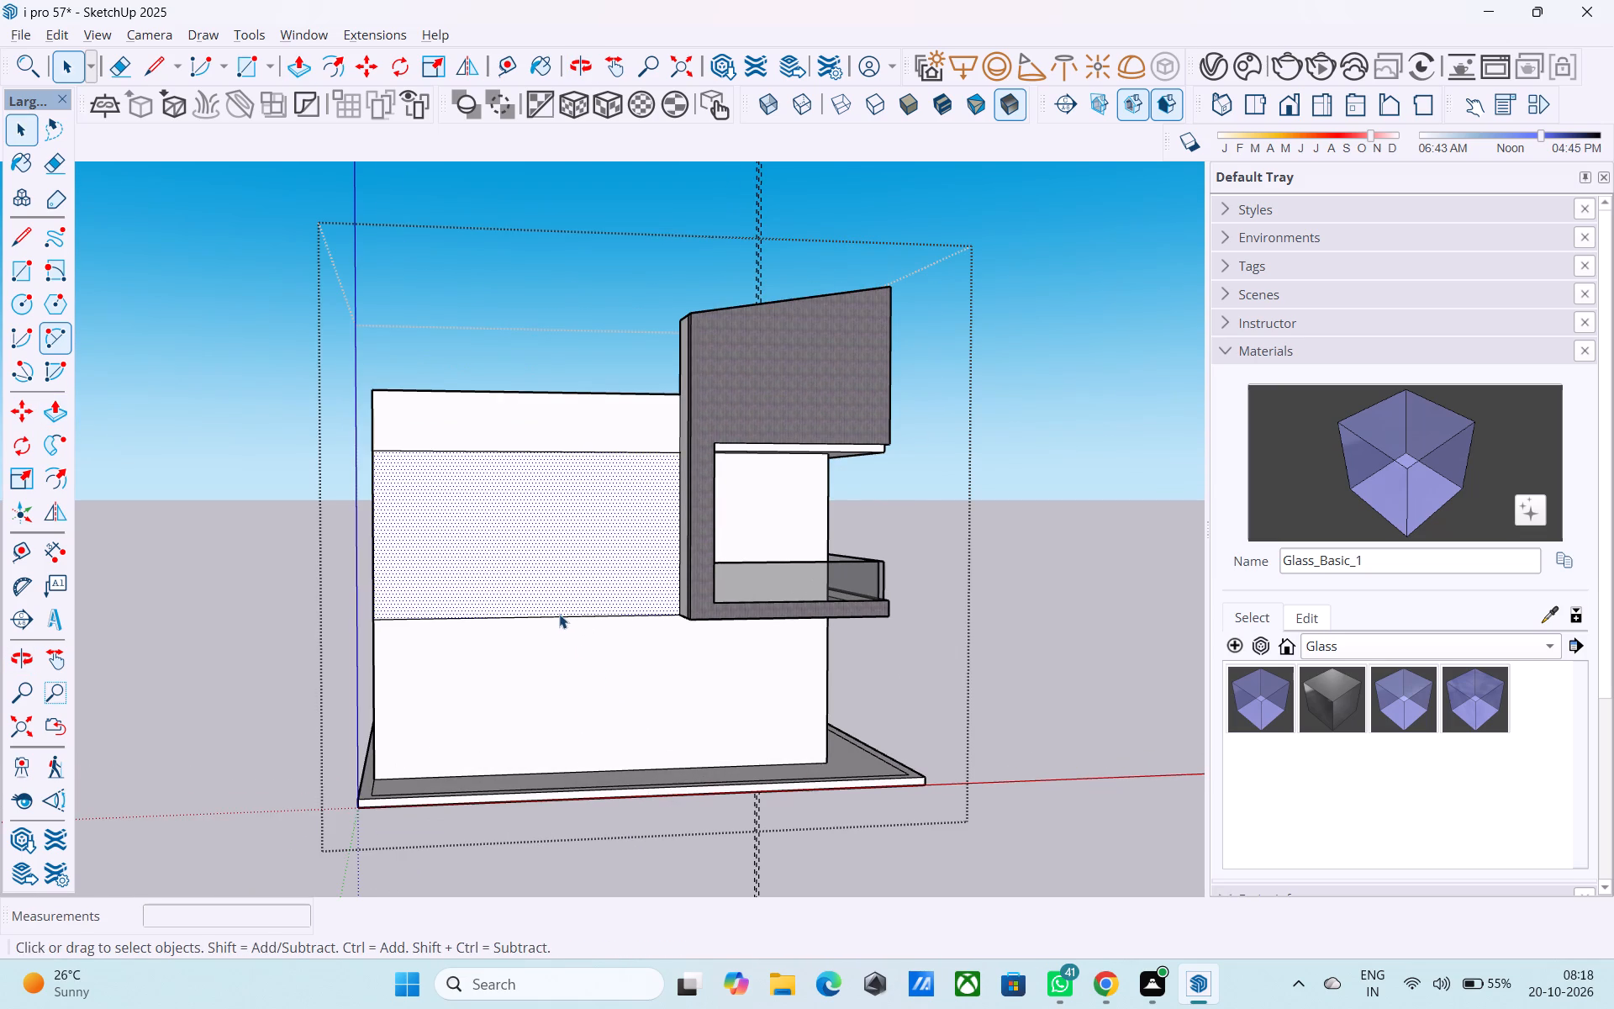
pyautogui.click(563, 619)
pyautogui.press('m')
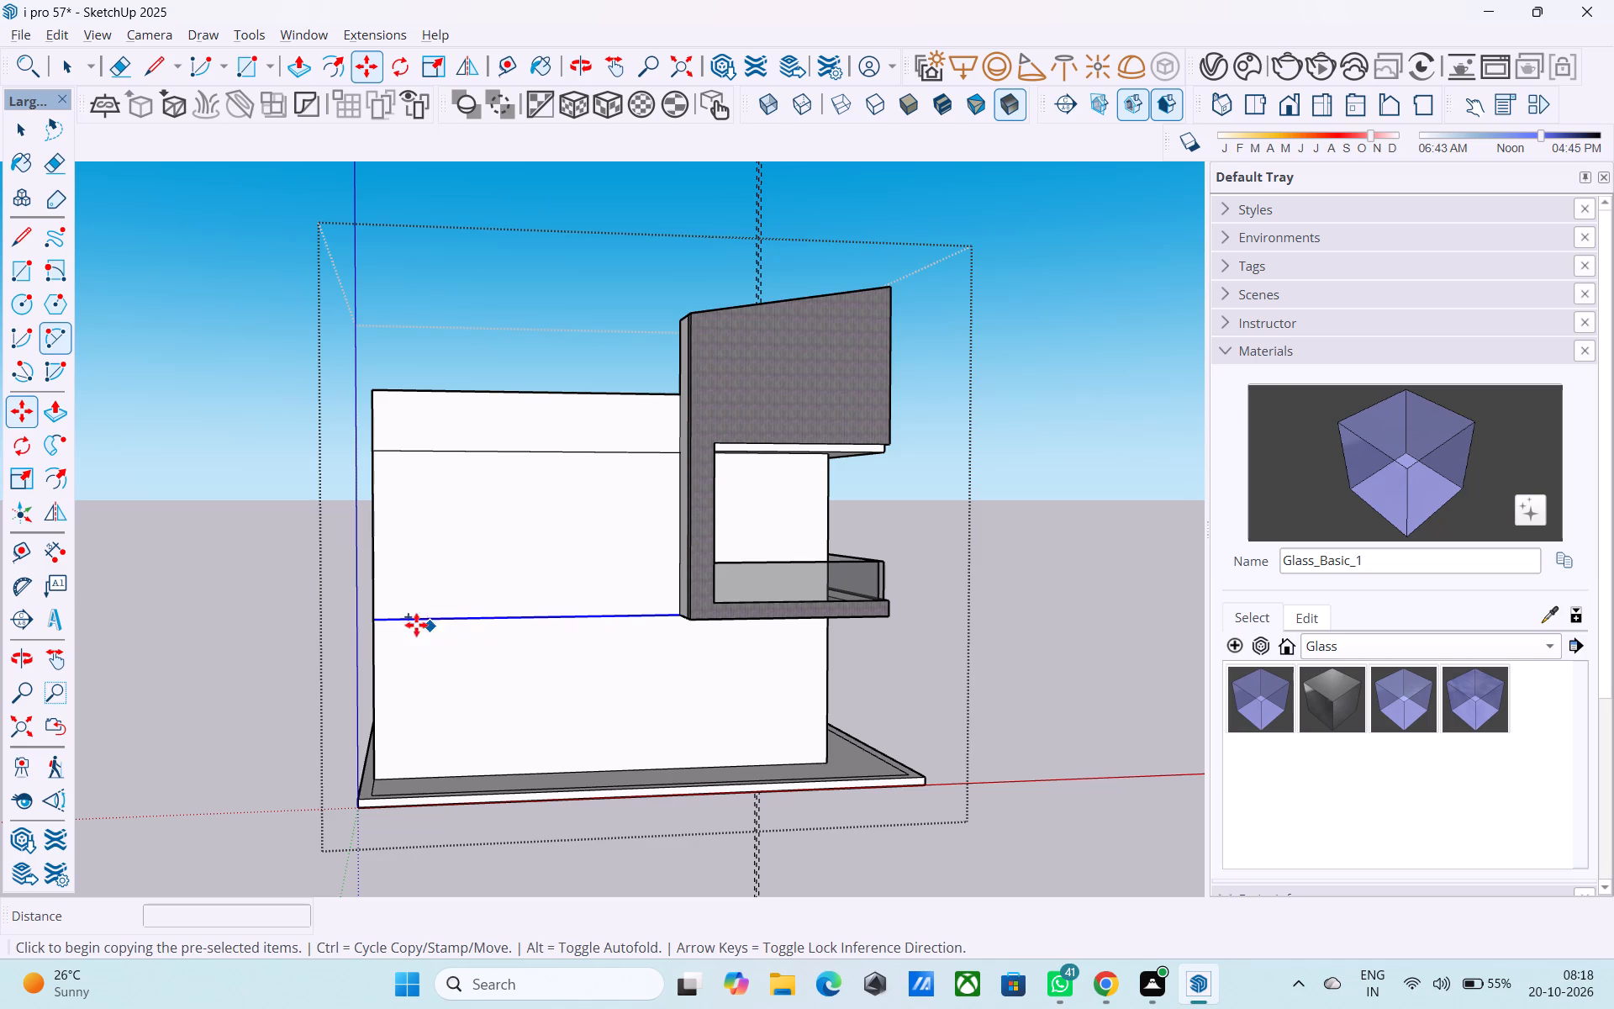
pyautogui.click(381, 615)
pyautogui.scroll(5, 382, 636)
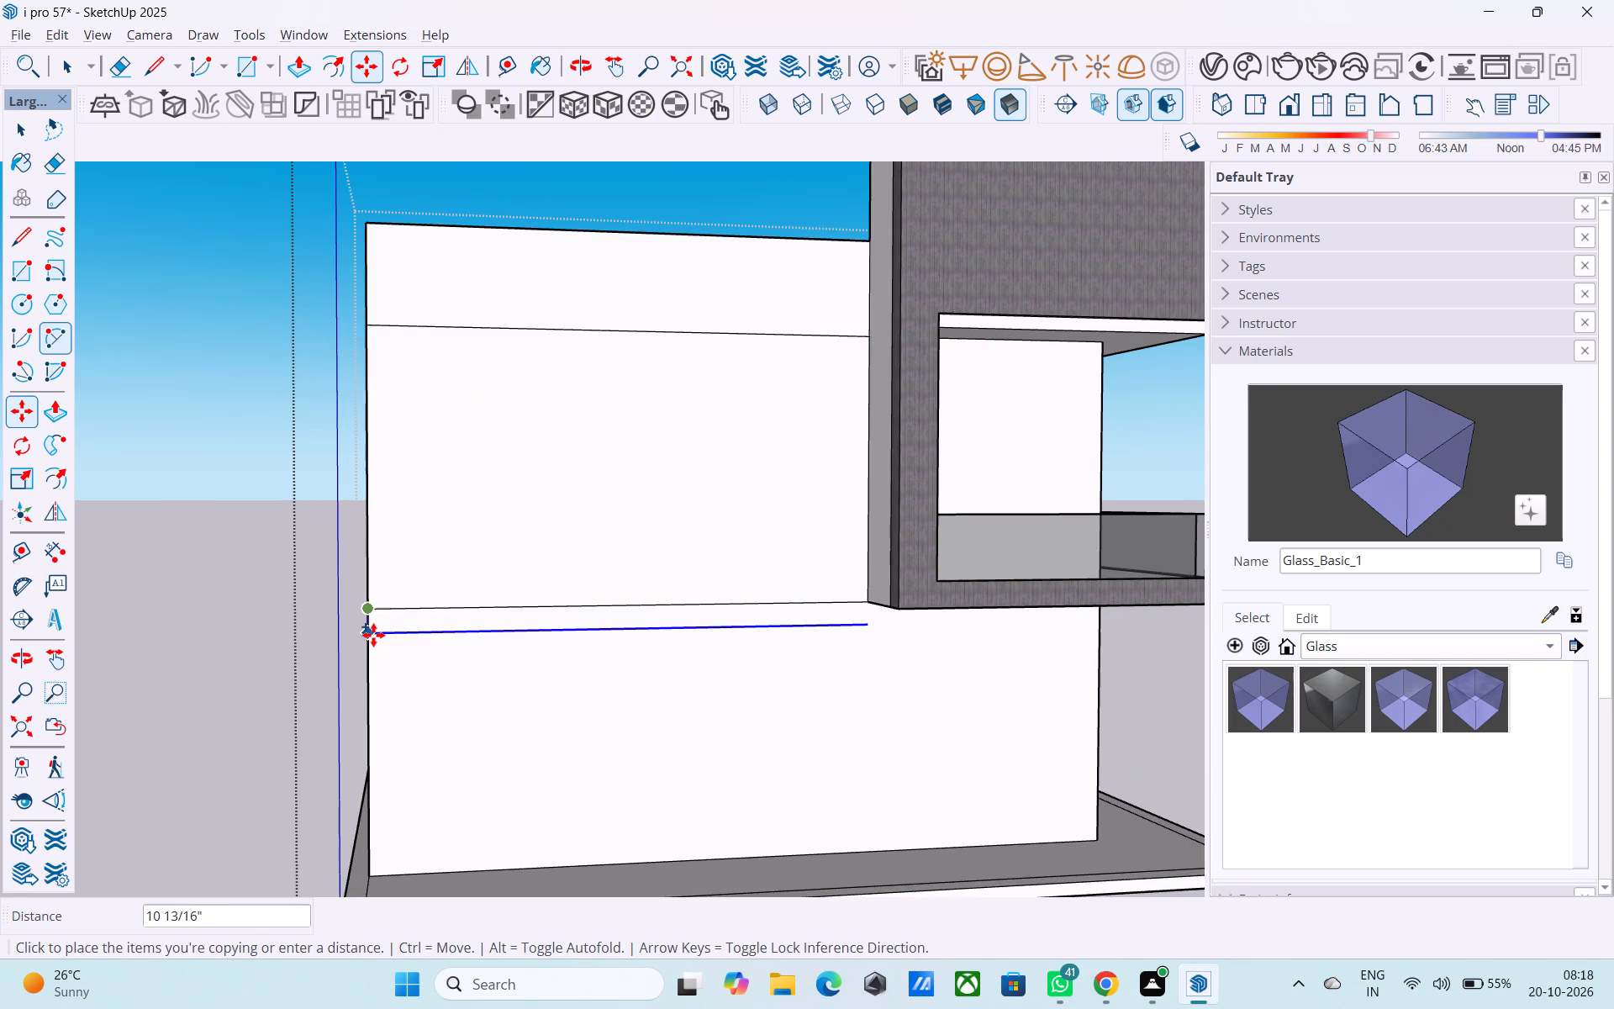
pyautogui.write("1'")
pyautogui.press('Return')
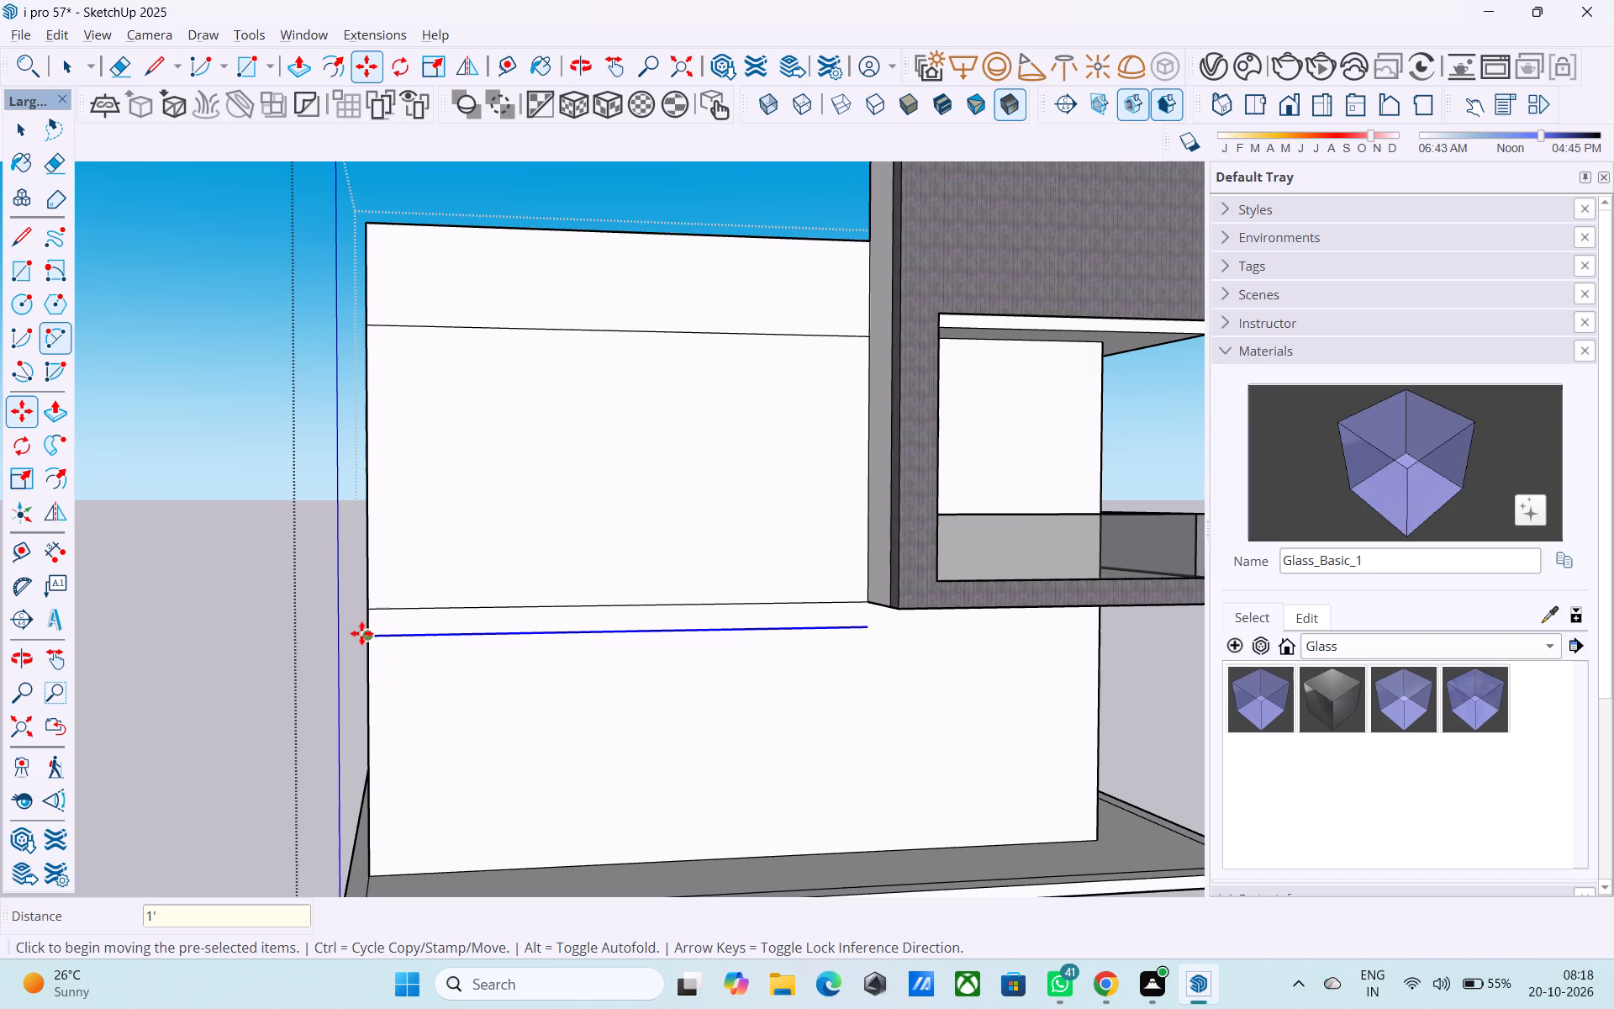
# Copy the new horizontal line on the side wall another 1' downward.
pyautogui.click(365, 634)
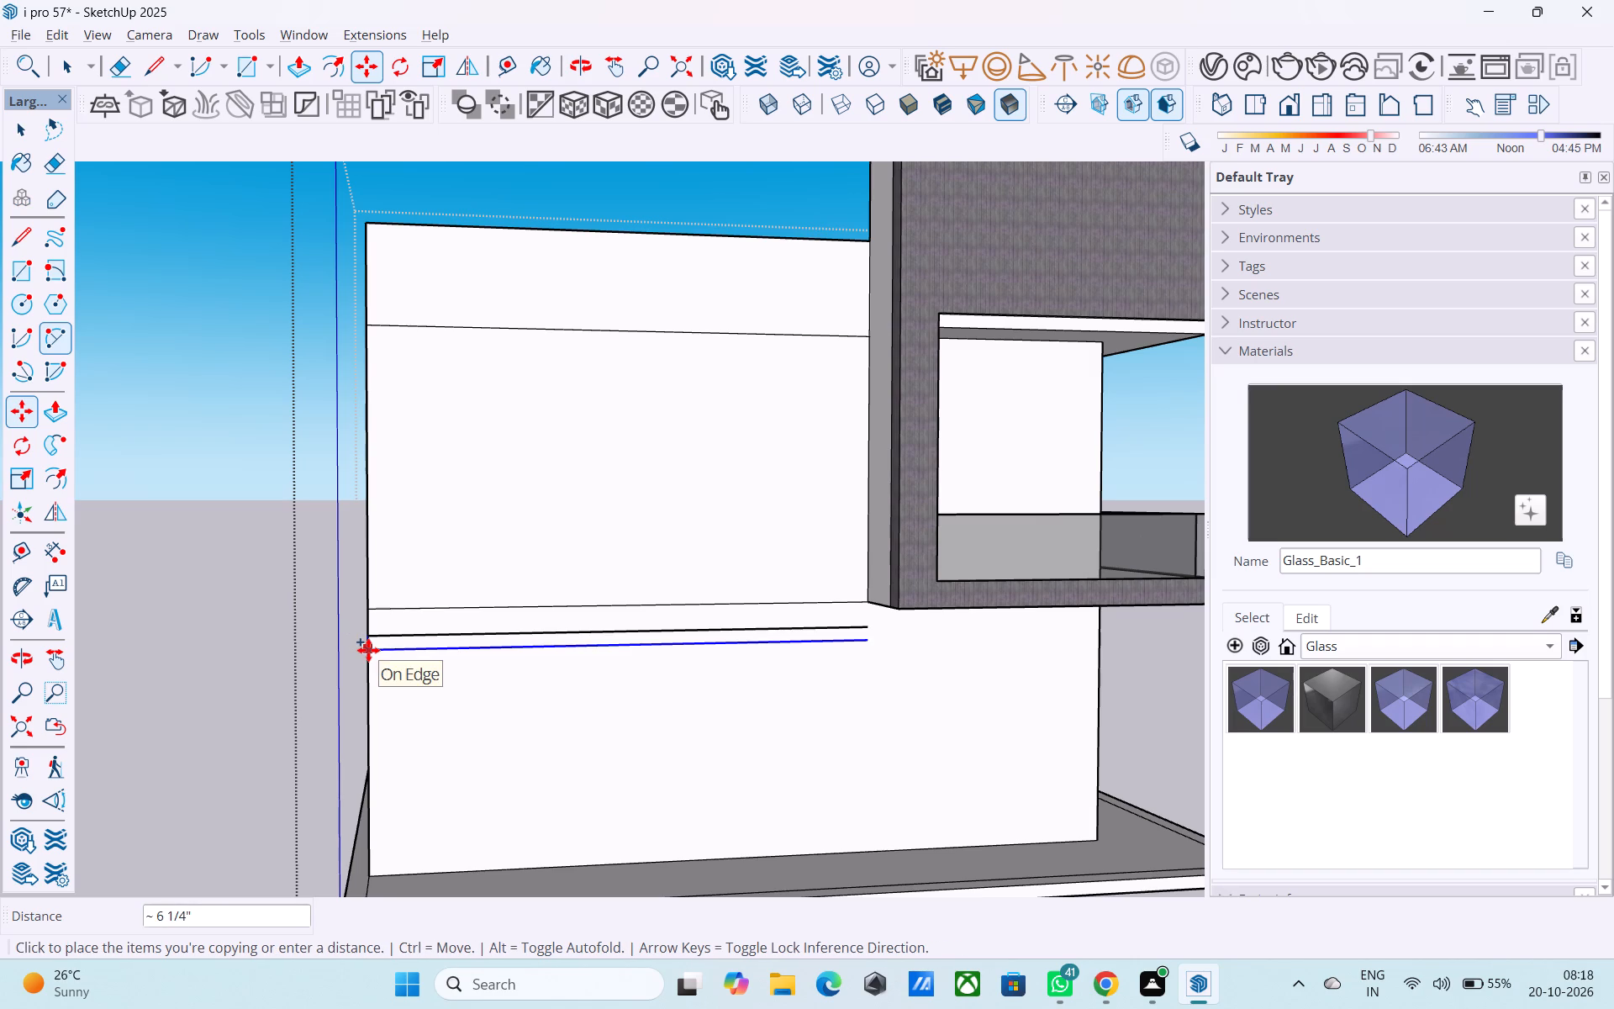
pyautogui.write("1'")
pyautogui.press('Return')
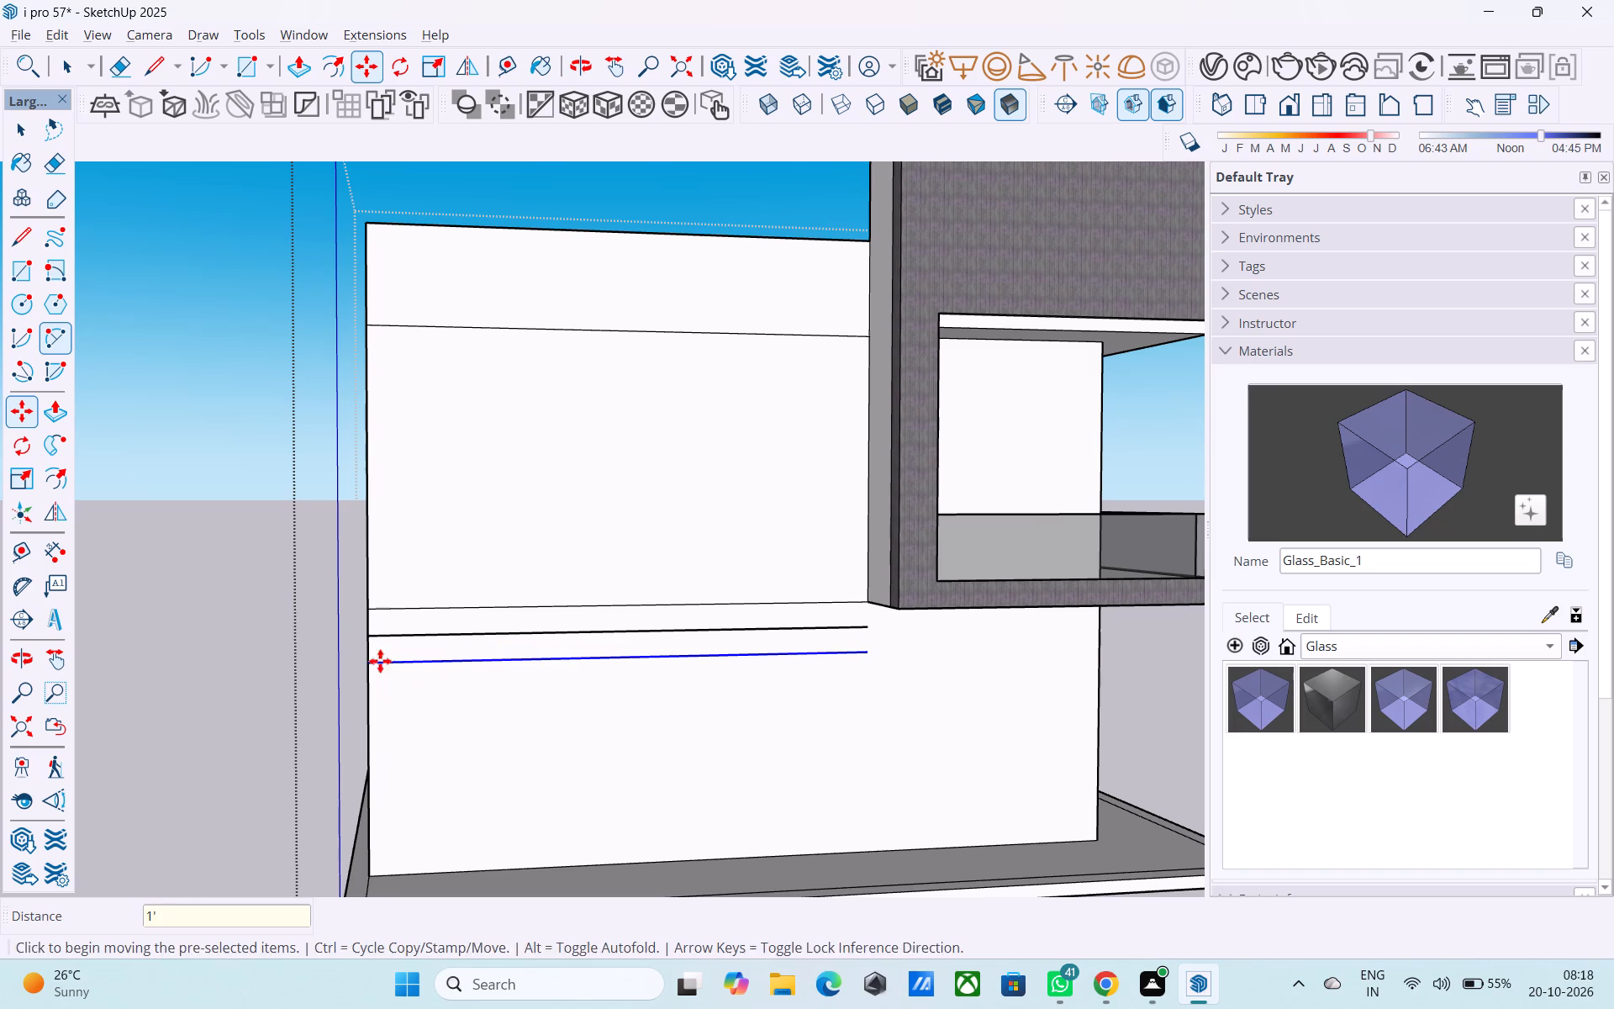
pyautogui.moveTo(402, 683); pyautogui.dragTo(351, 646, button='middle')
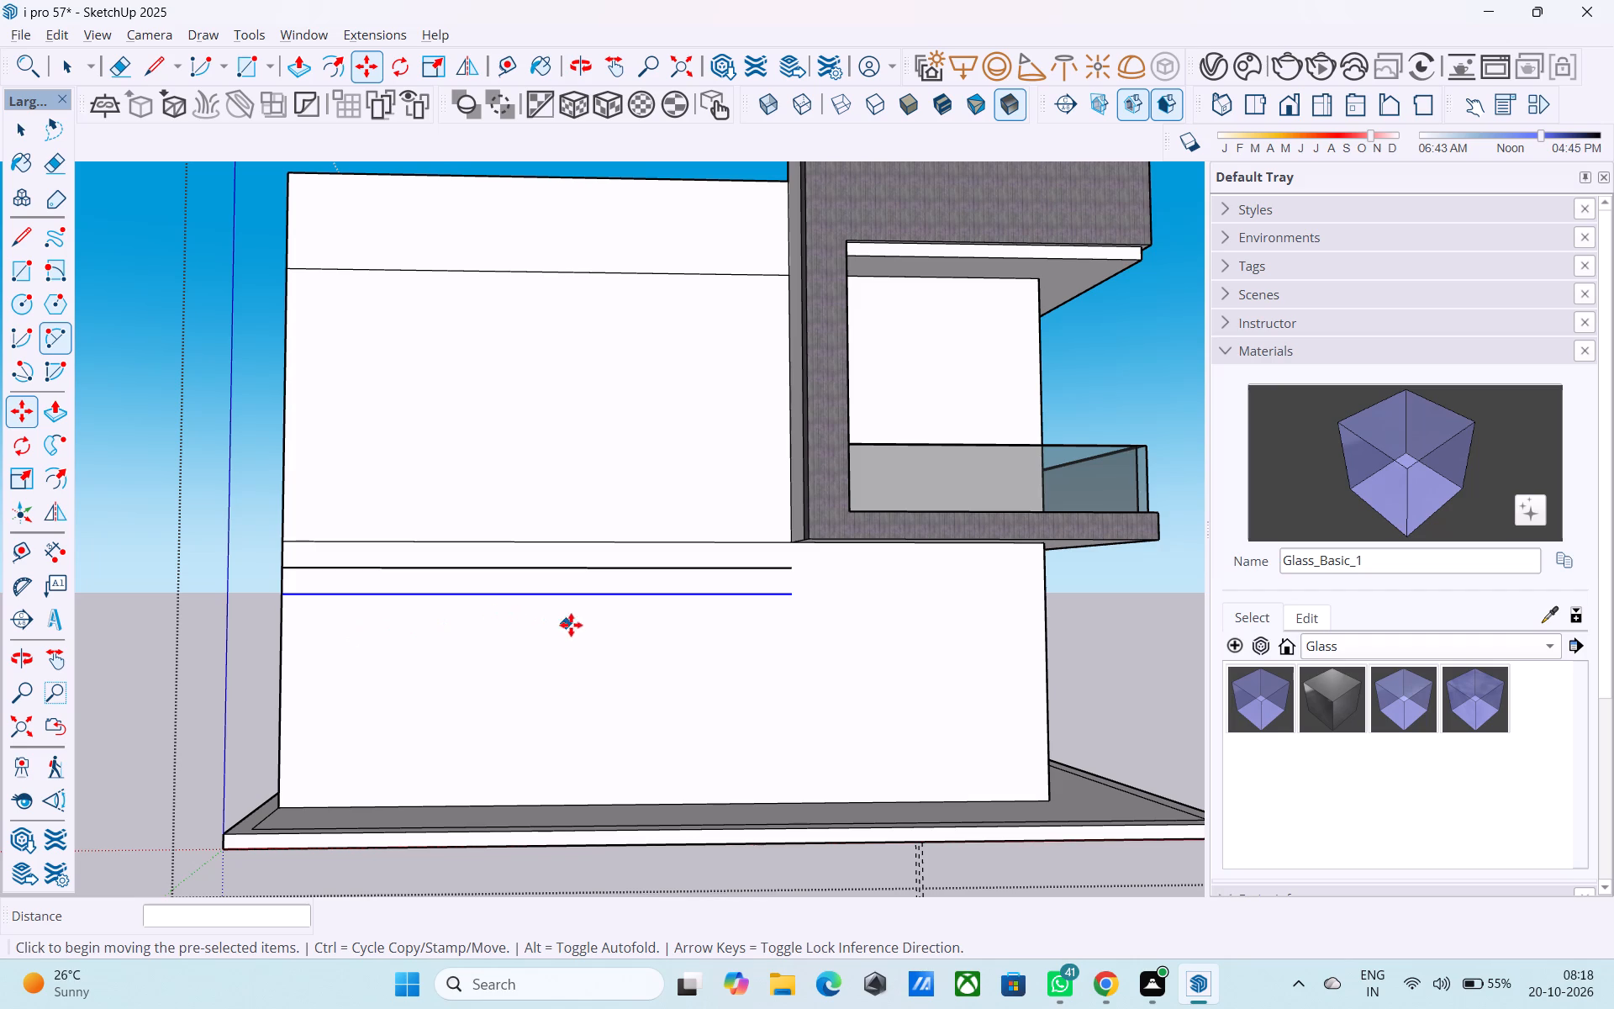
pyautogui.scroll(-4, 572, 618)
pyautogui.moveTo(570, 624); pyautogui.dragTo(486, 606, button='middle')
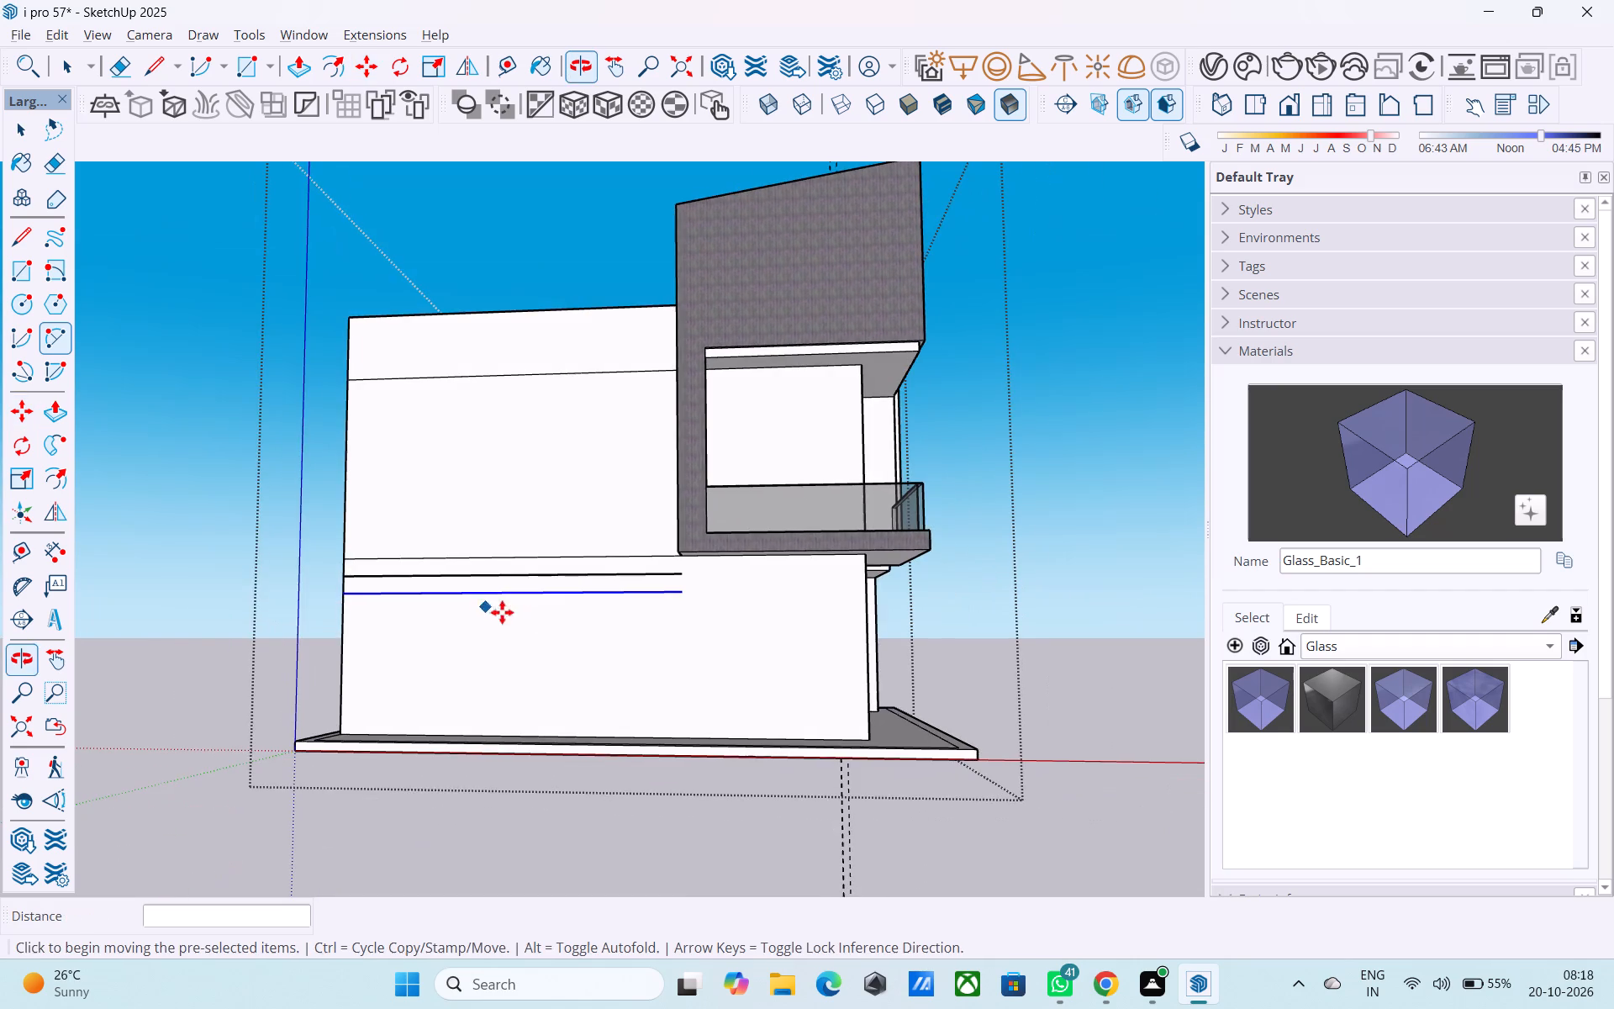
# Extend both copied horizontal lines on the side wall 10' with the Line tool, to the wall's front corner edge.
pyautogui.scroll(3, 760, 556)
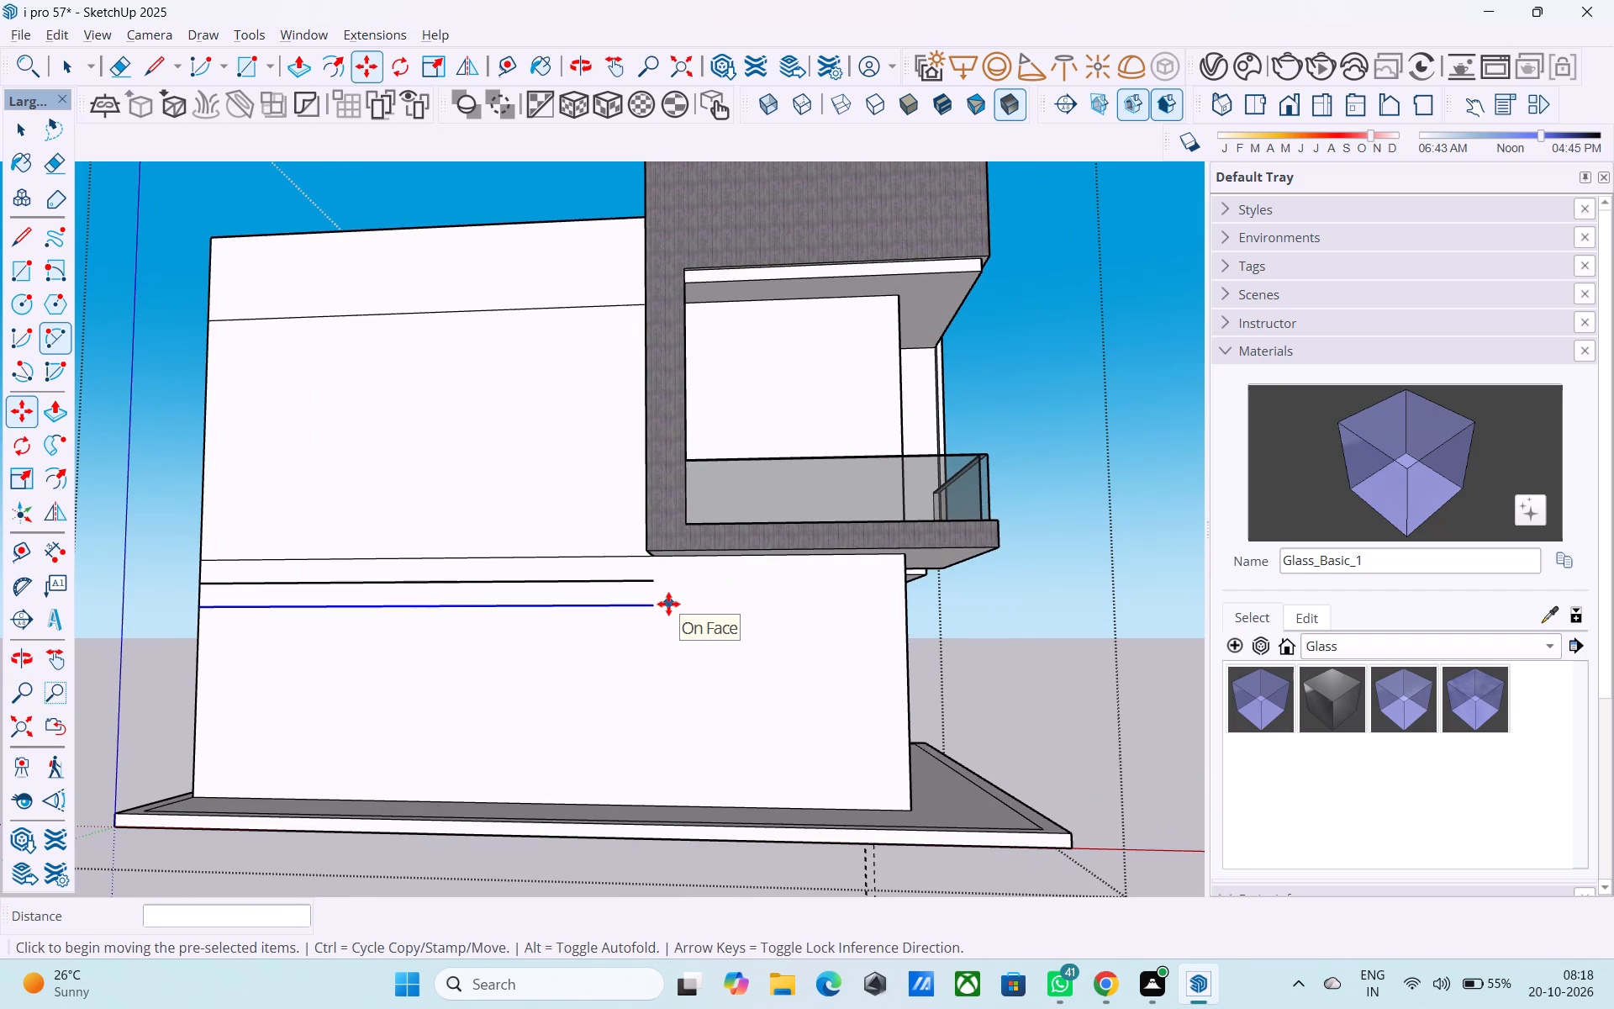
pyautogui.scroll(3, 661, 608)
pyautogui.press('l')
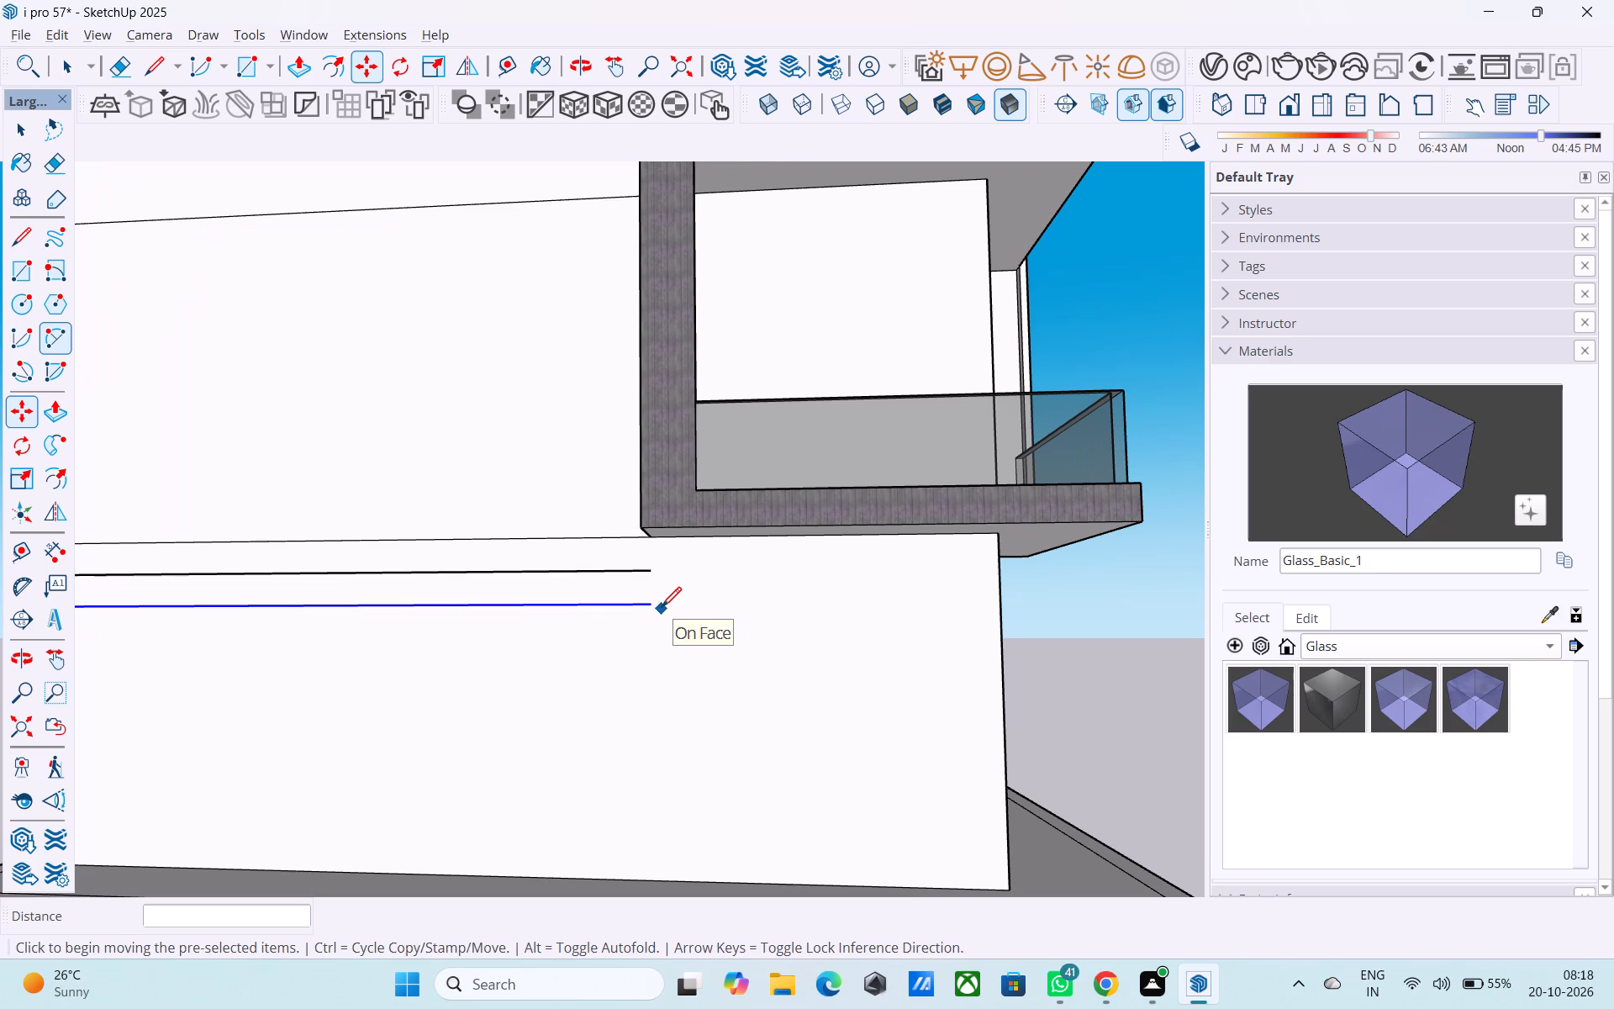
pyautogui.click(651, 604)
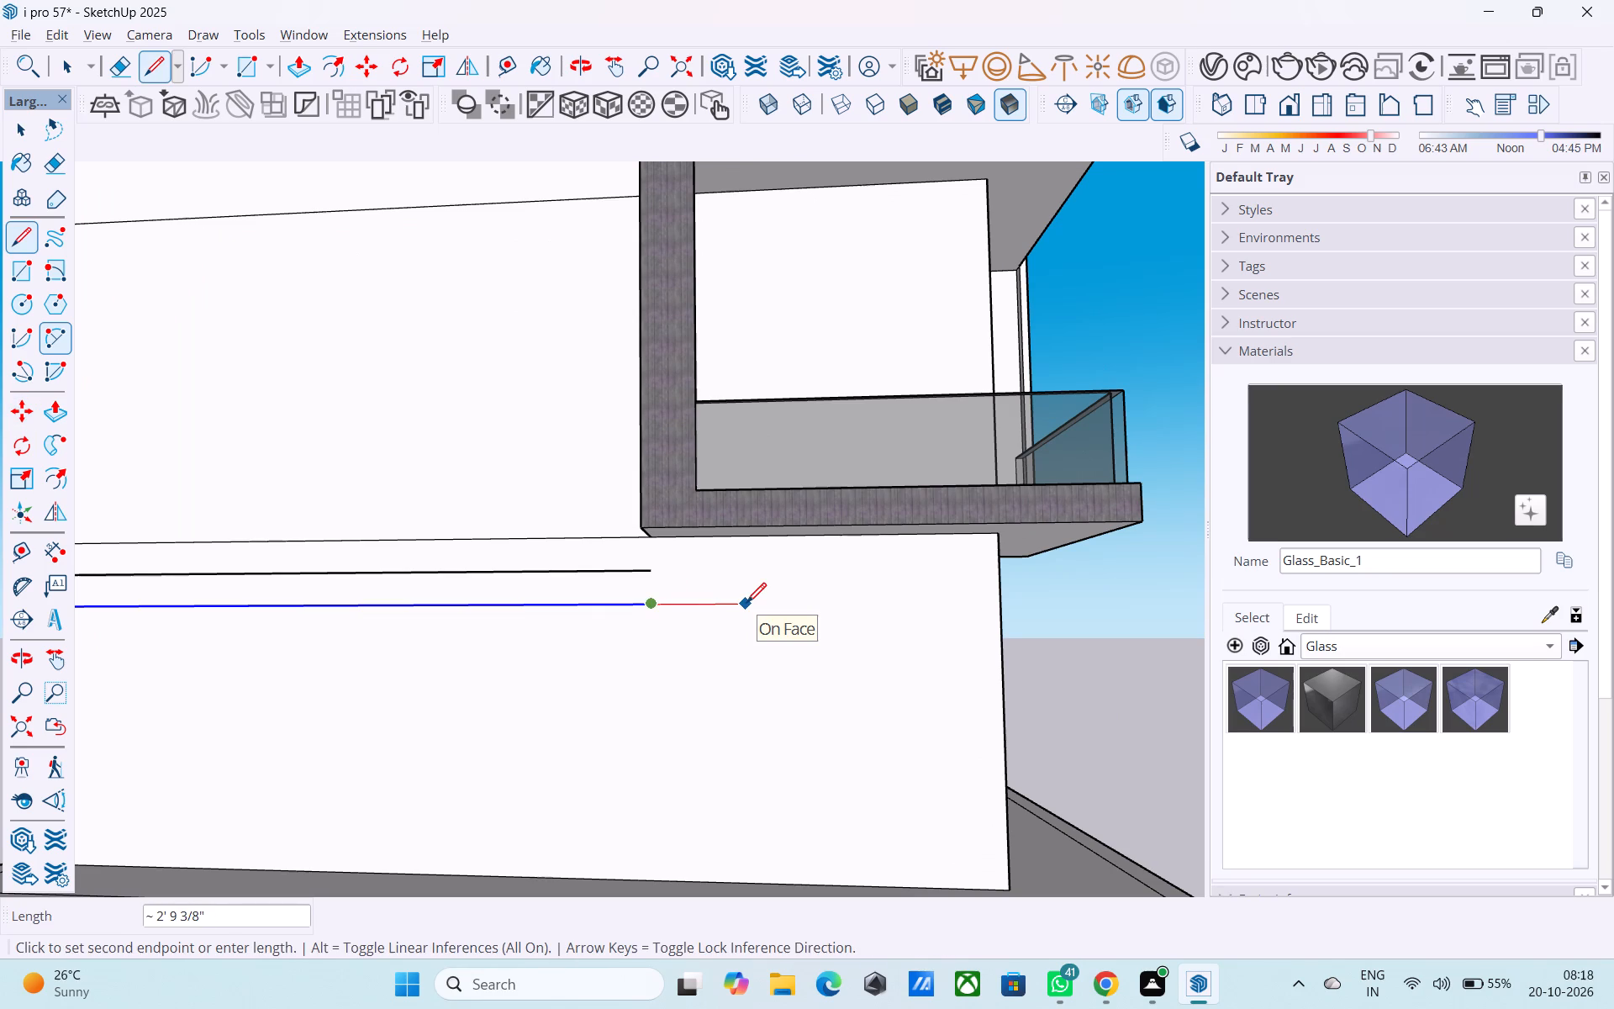
pyautogui.click(1001, 605)
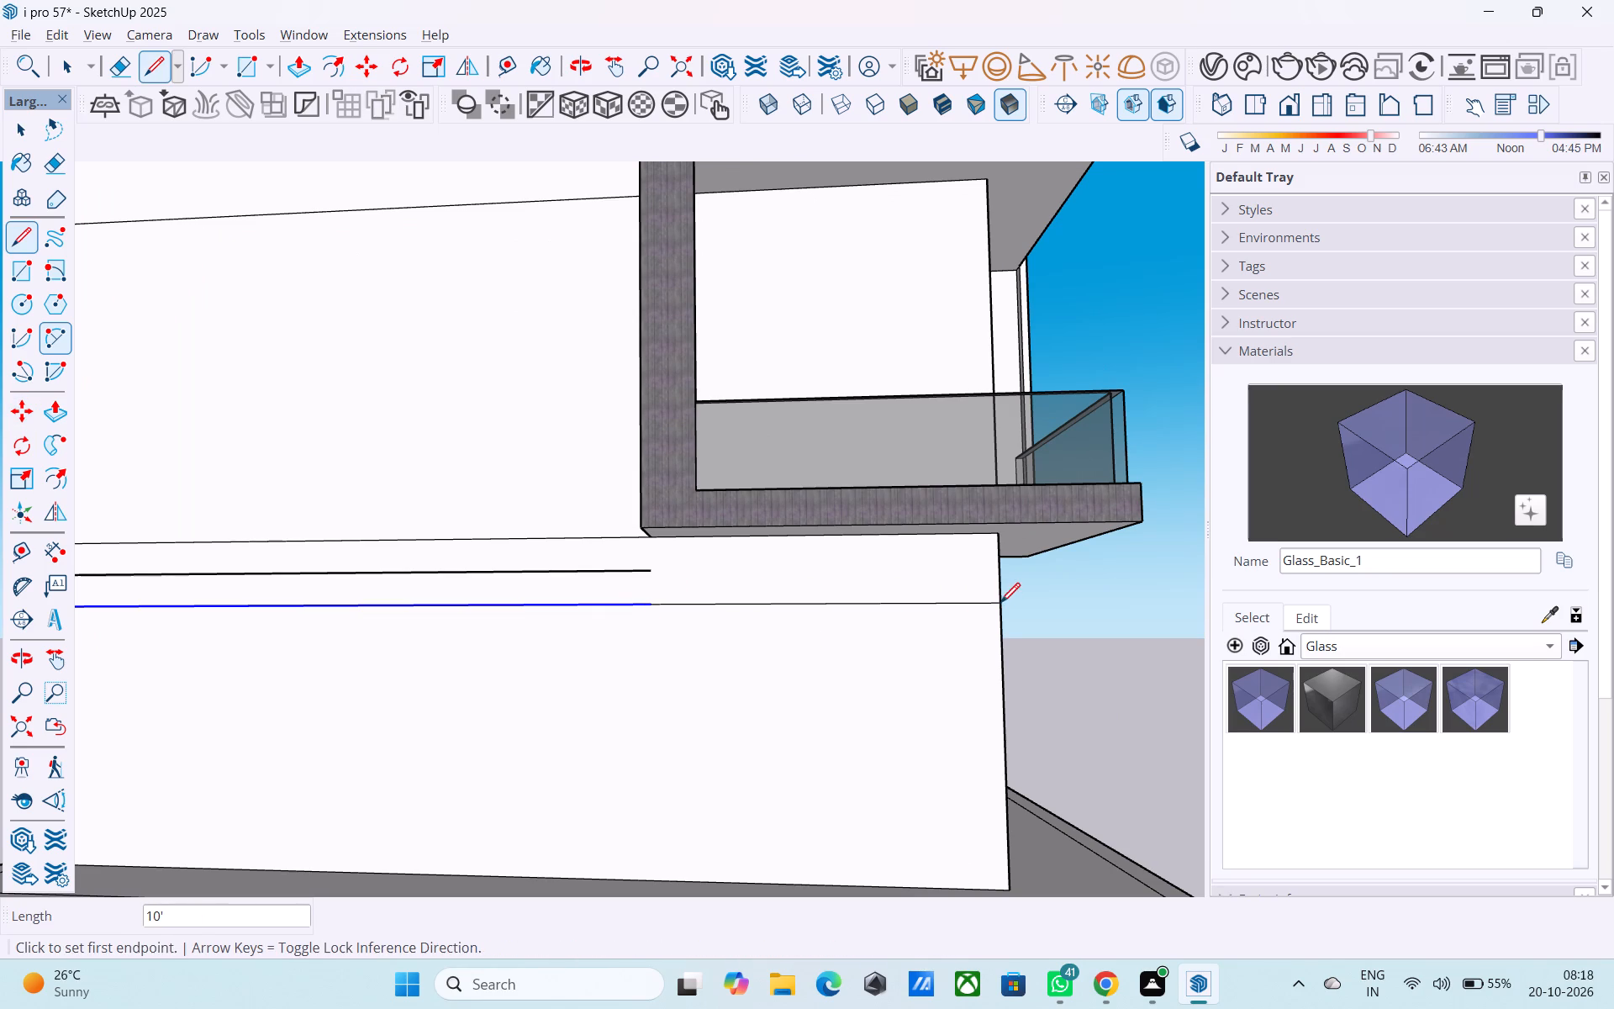
pyautogui.click(645, 572)
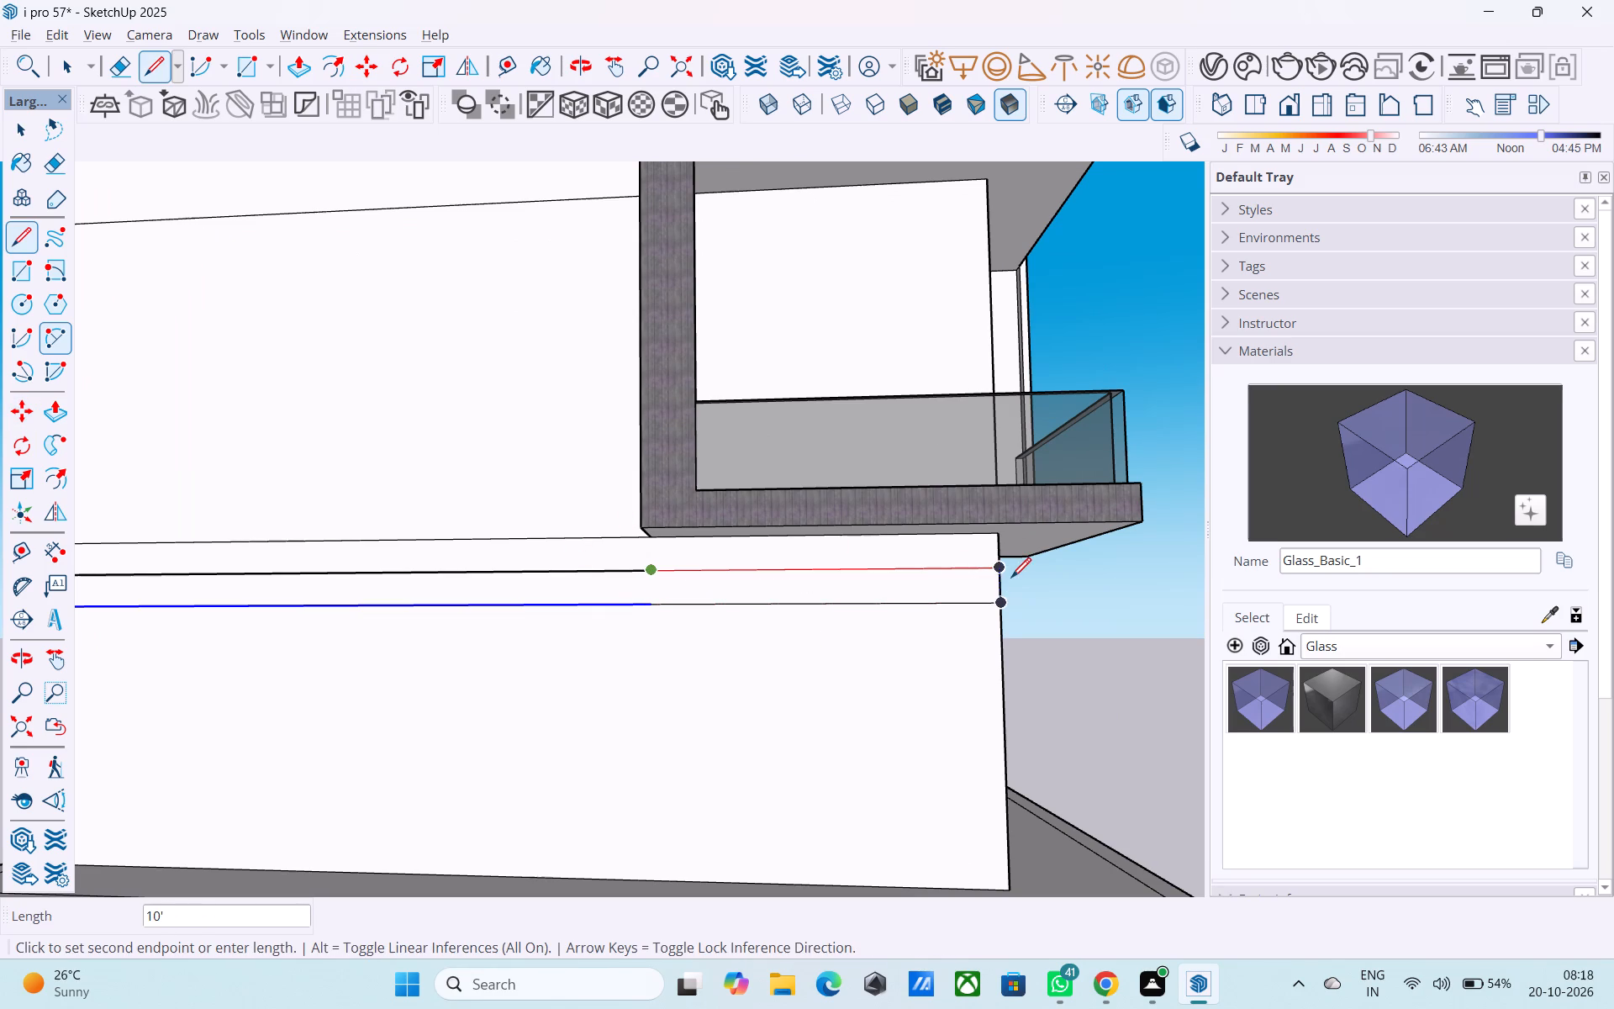
pyautogui.click(1006, 573)
# Place a vertical guide on the blank side wall, 2' in from the rear corner edge of the parapet.
pyautogui.scroll(-6, 780, 678)
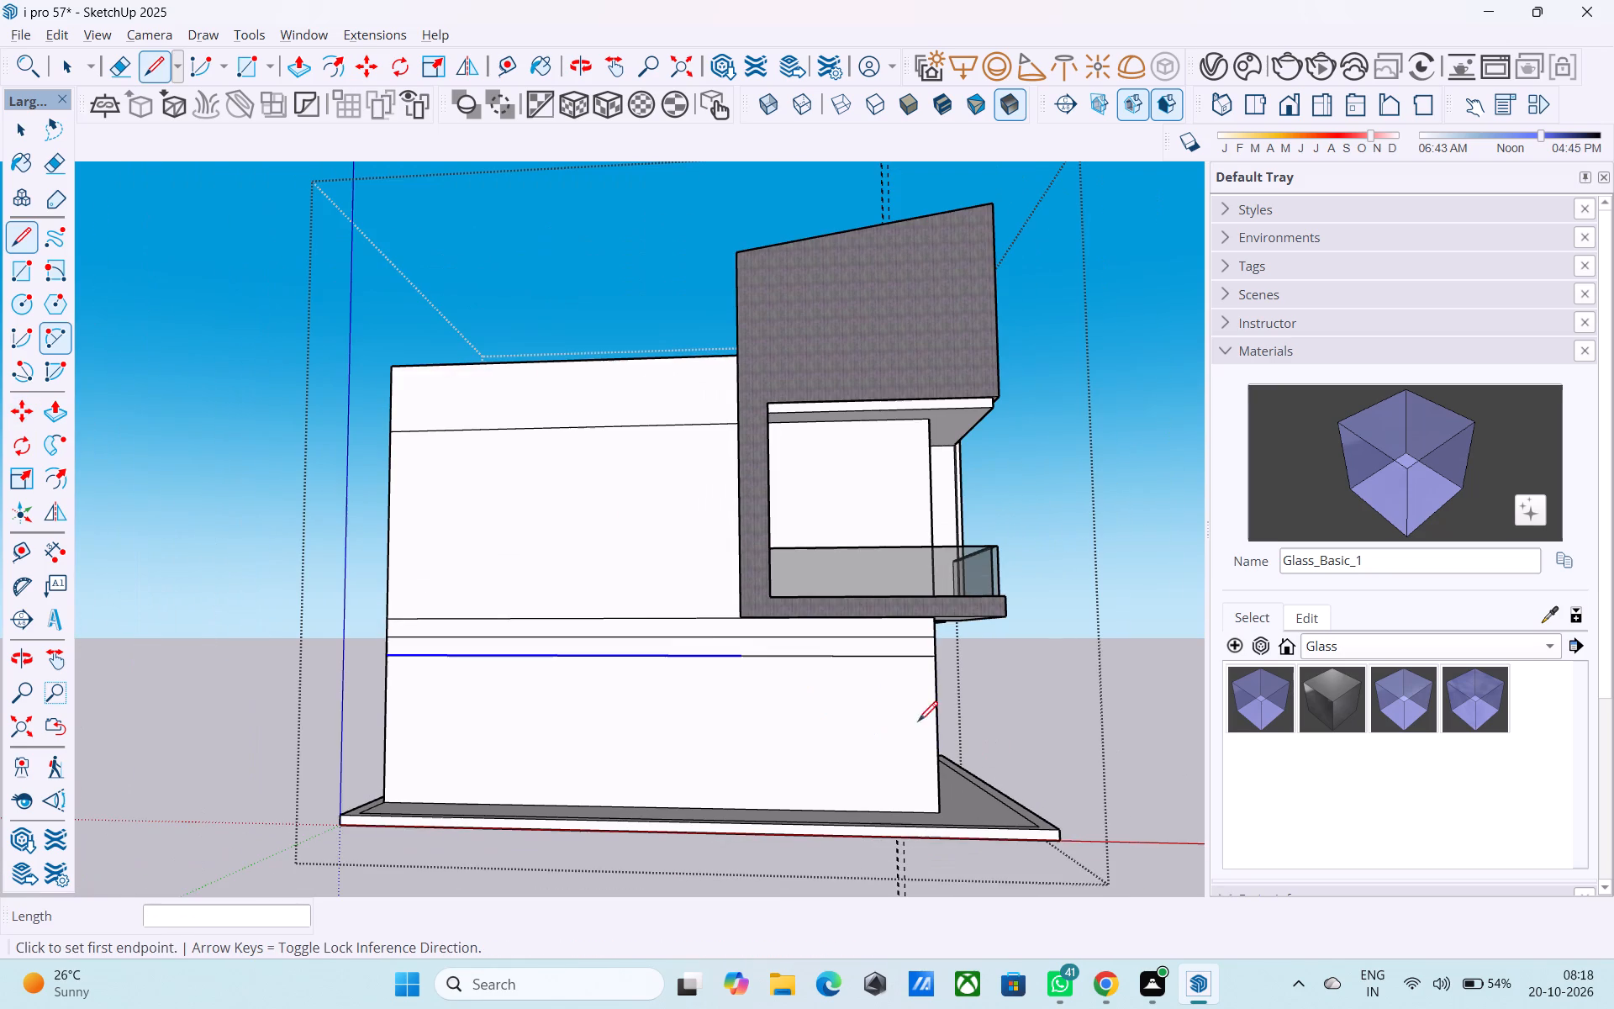
pyautogui.moveTo(636, 618); pyautogui.dragTo(651, 697, button='middle')
pyautogui.scroll(3, 520, 656)
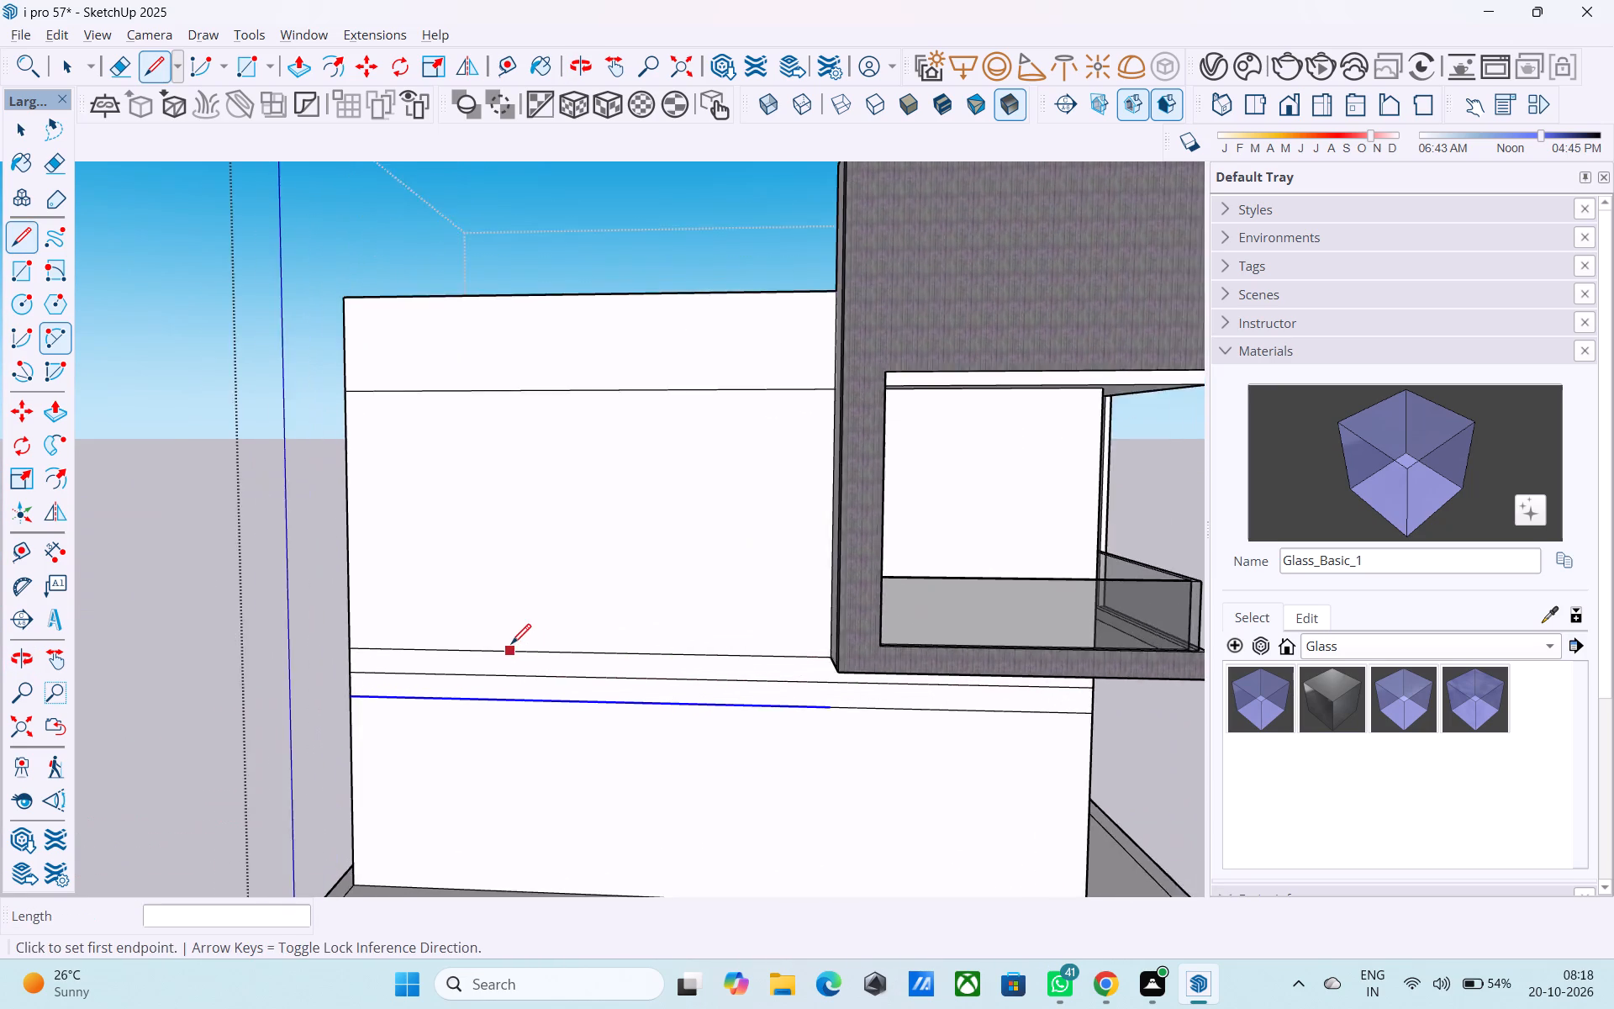
pyautogui.scroll(1, 511, 646)
pyautogui.moveTo(505, 608); pyautogui.dragTo(747, 592, button='middle')
pyautogui.scroll(-5, 471, 615)
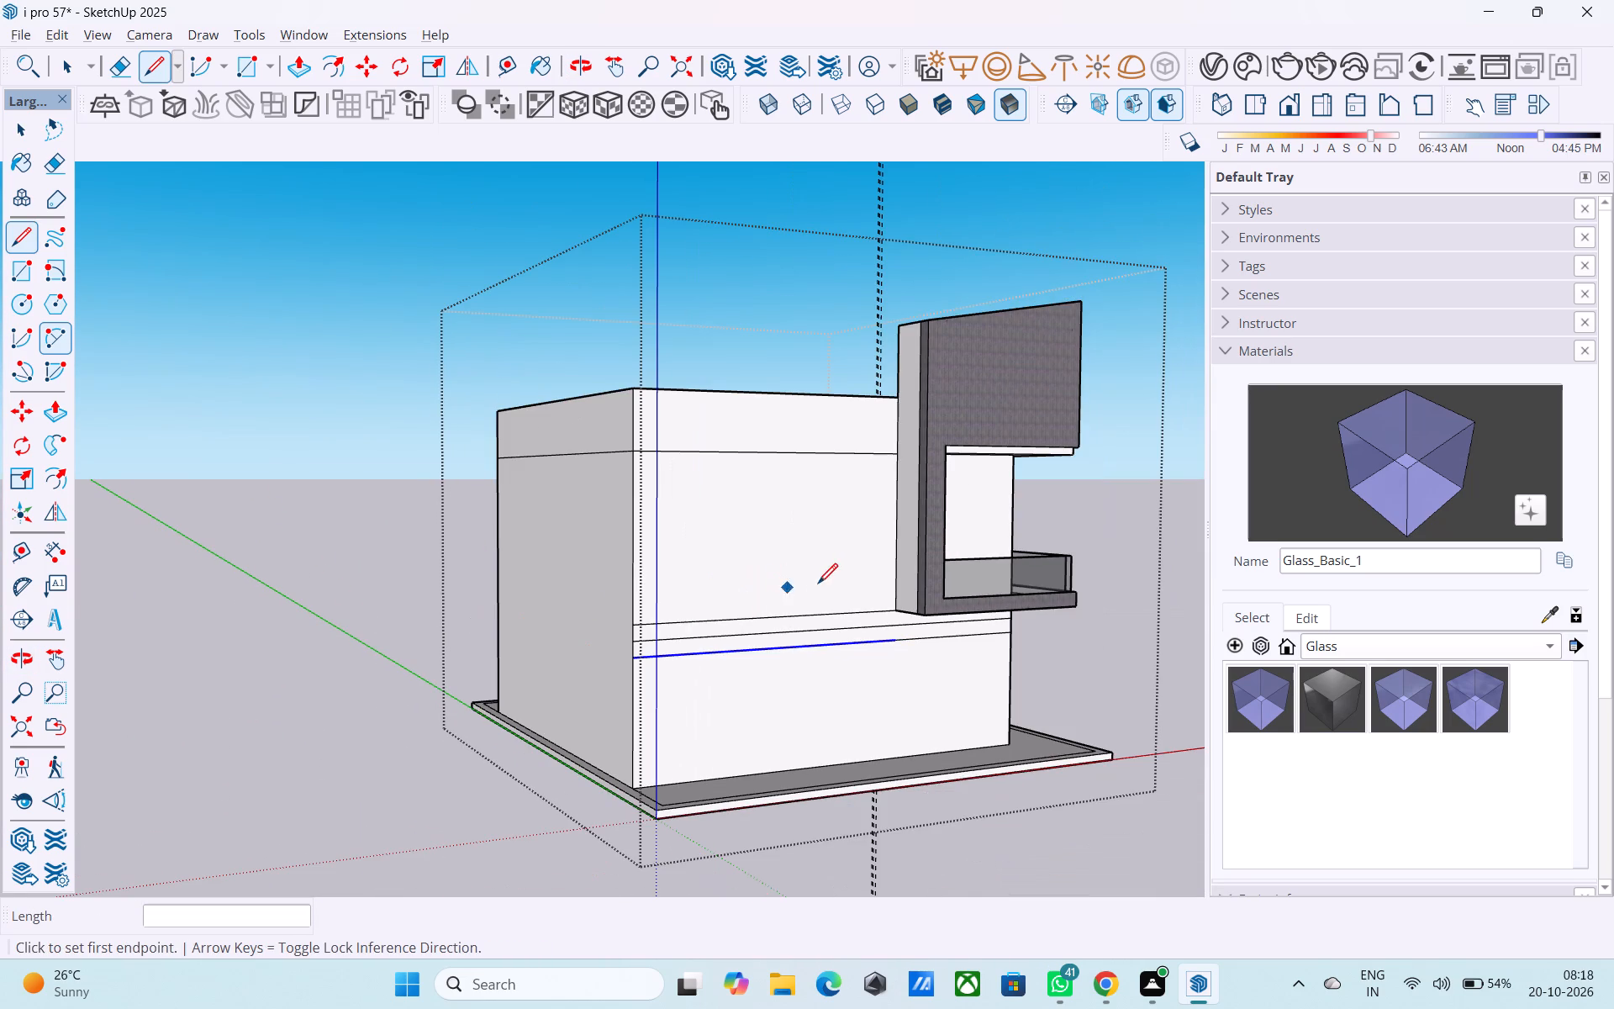
pyautogui.scroll(1, 820, 580)
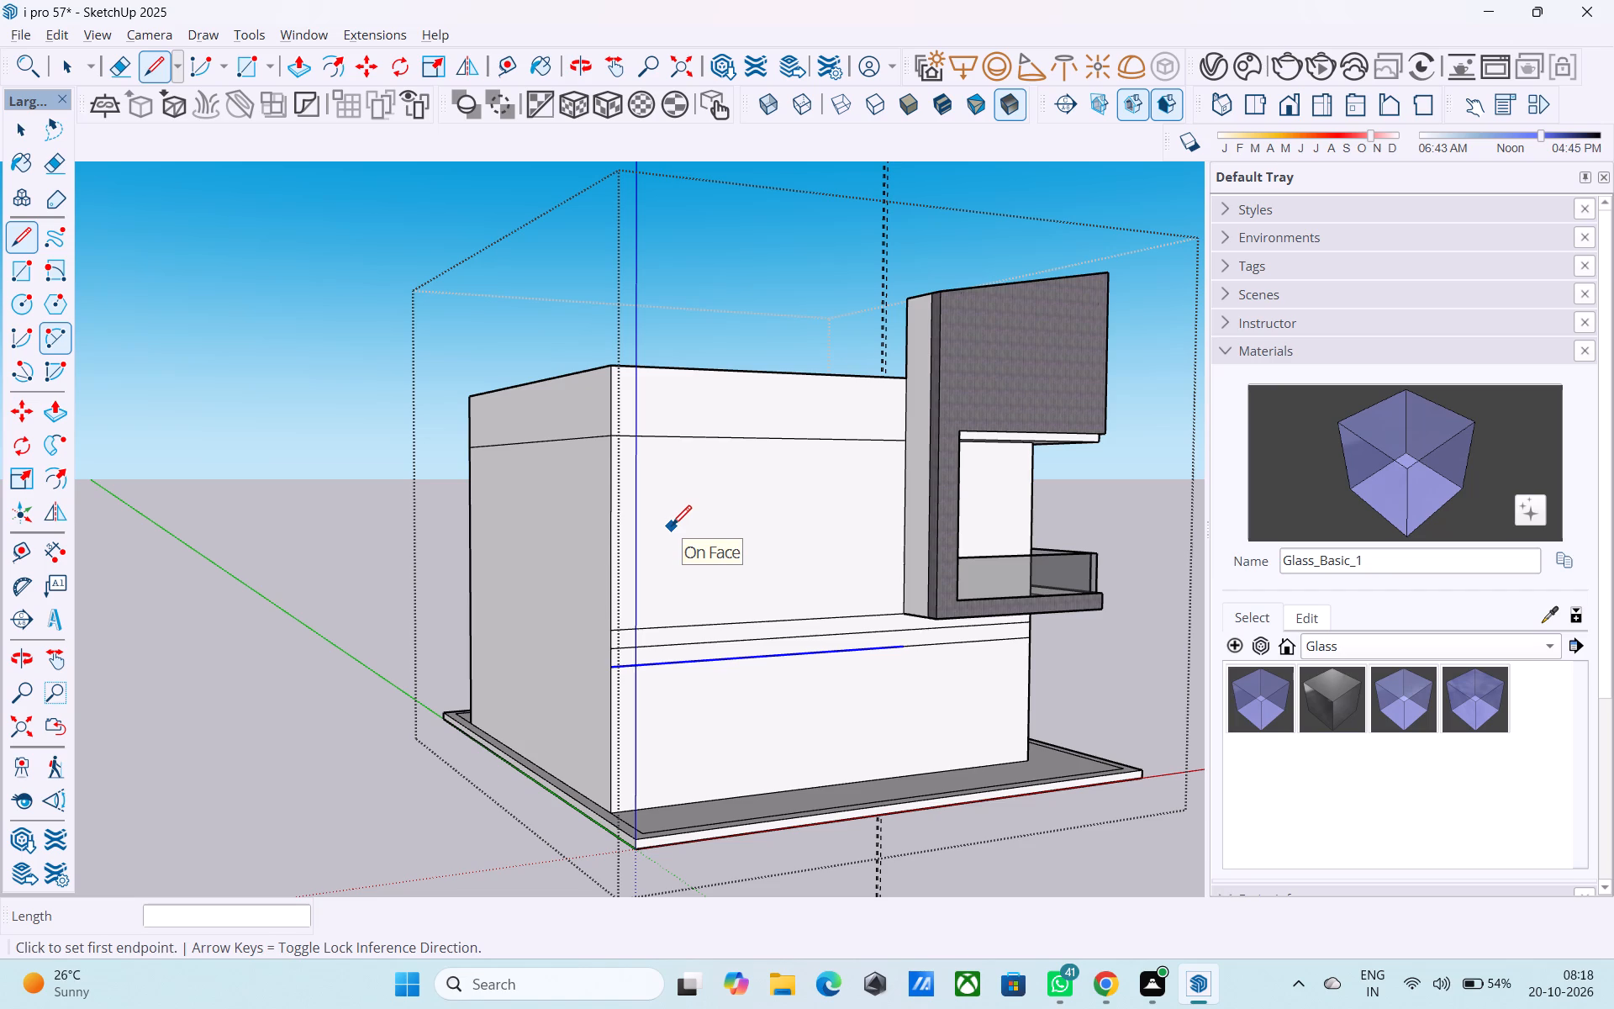
pyautogui.moveTo(672, 526); pyautogui.dragTo(673, 657, button='middle')
pyautogui.moveTo(651, 531); pyautogui.dragTo(652, 680, button='middle')
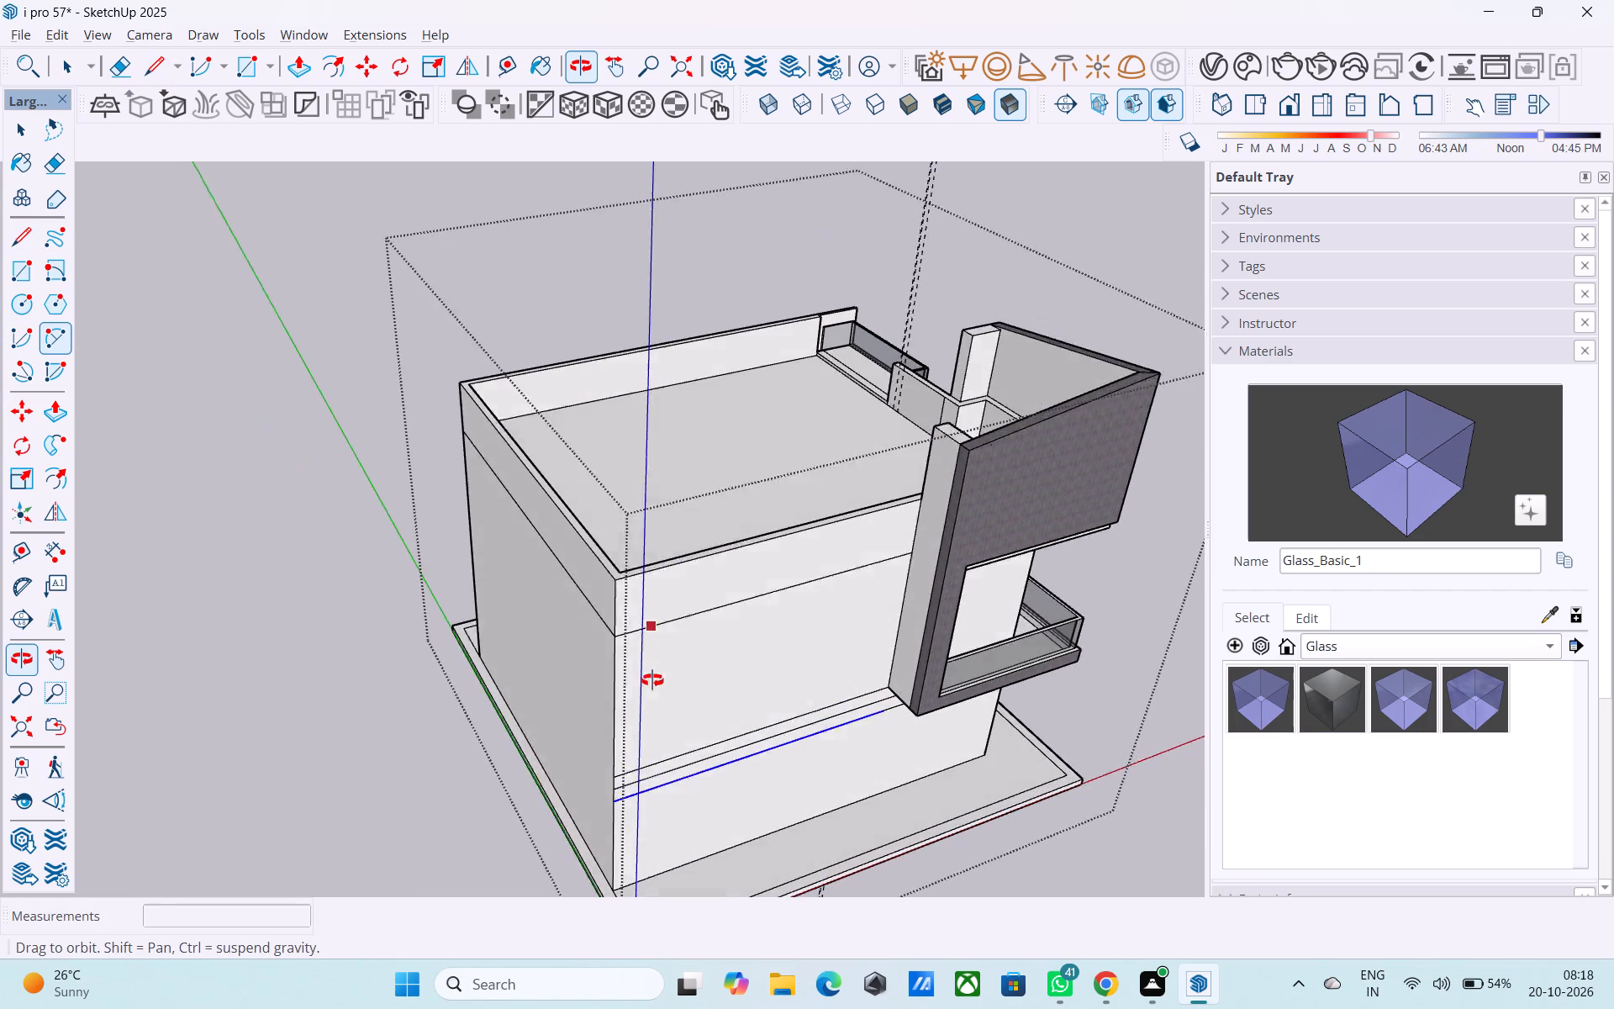
pyautogui.moveTo(652, 680); pyautogui.dragTo(657, 705, button='middle')
pyautogui.scroll(4, 653, 683)
pyautogui.moveTo(628, 646); pyautogui.dragTo(586, 620, button='middle')
pyautogui.press('space')
pyautogui.press('t')
pyautogui.click(568, 584)
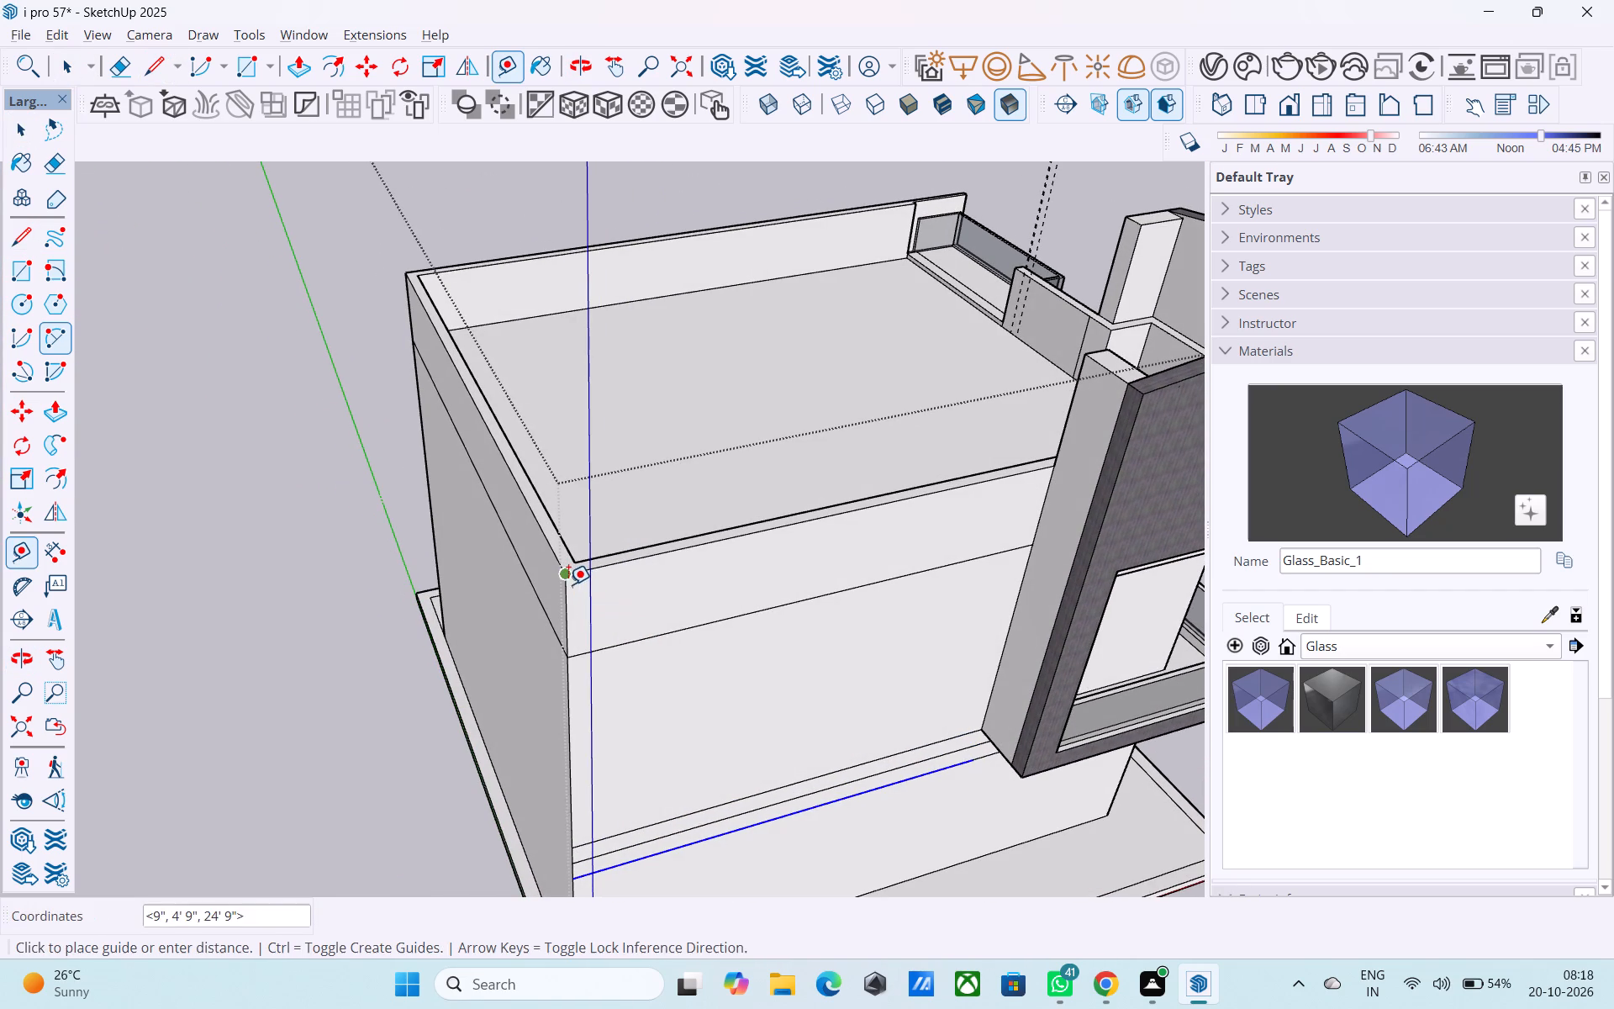
pyautogui.press('t')
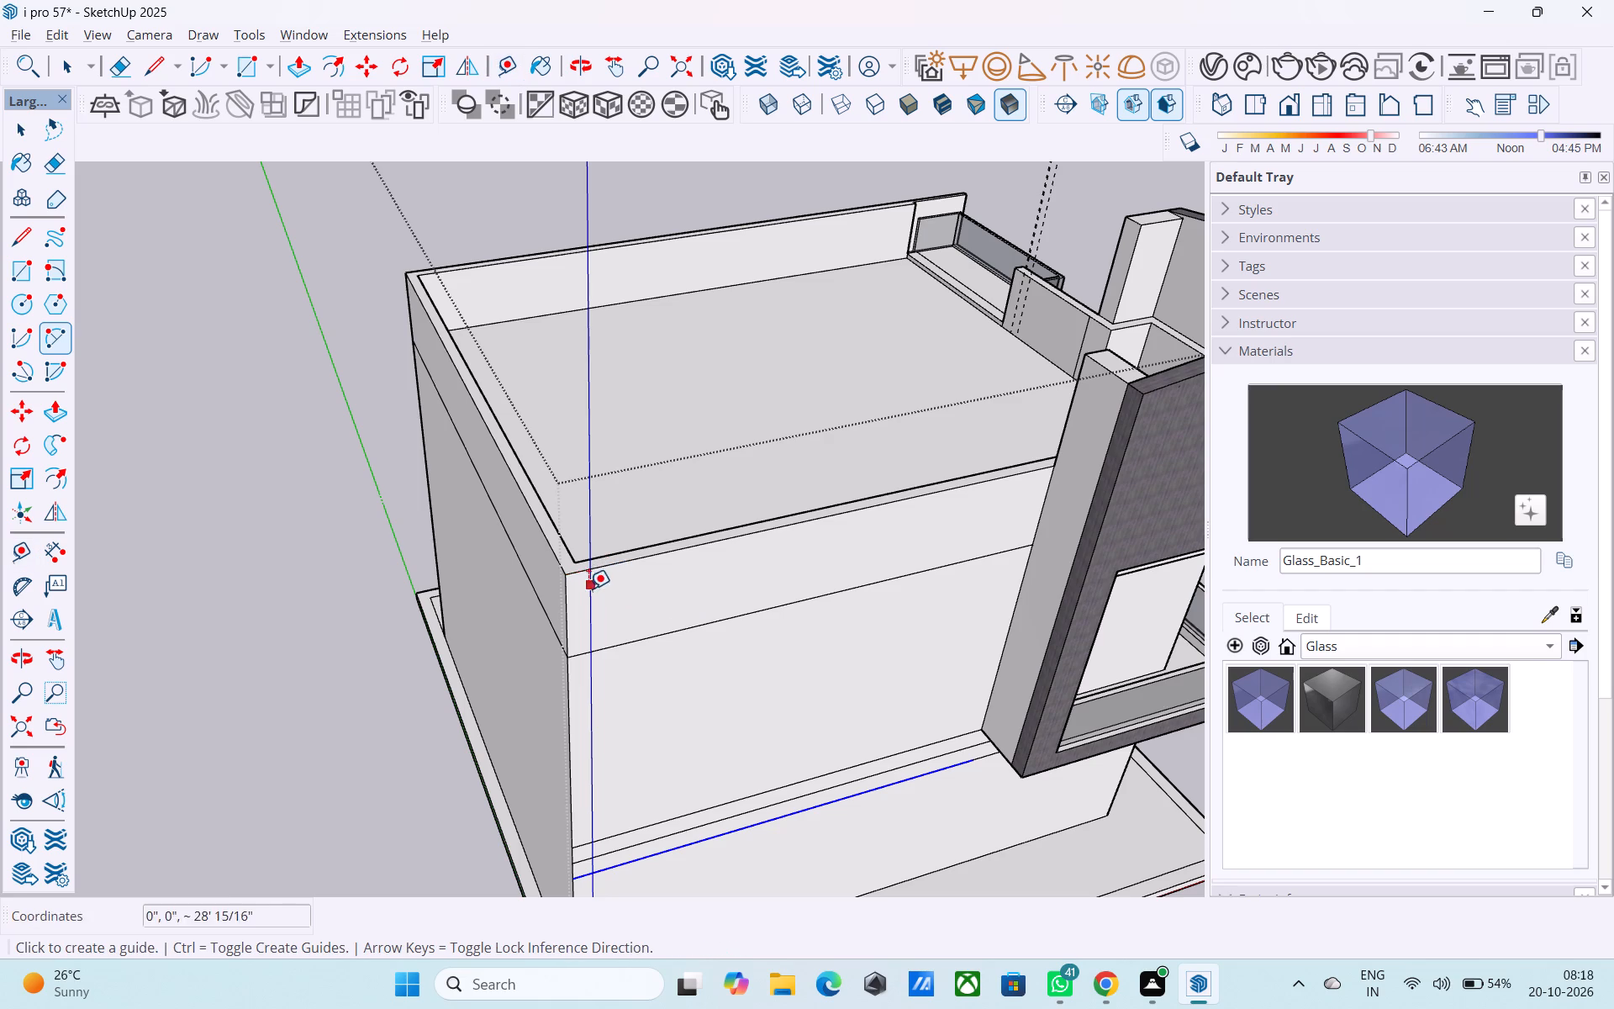
pyautogui.click(567, 598)
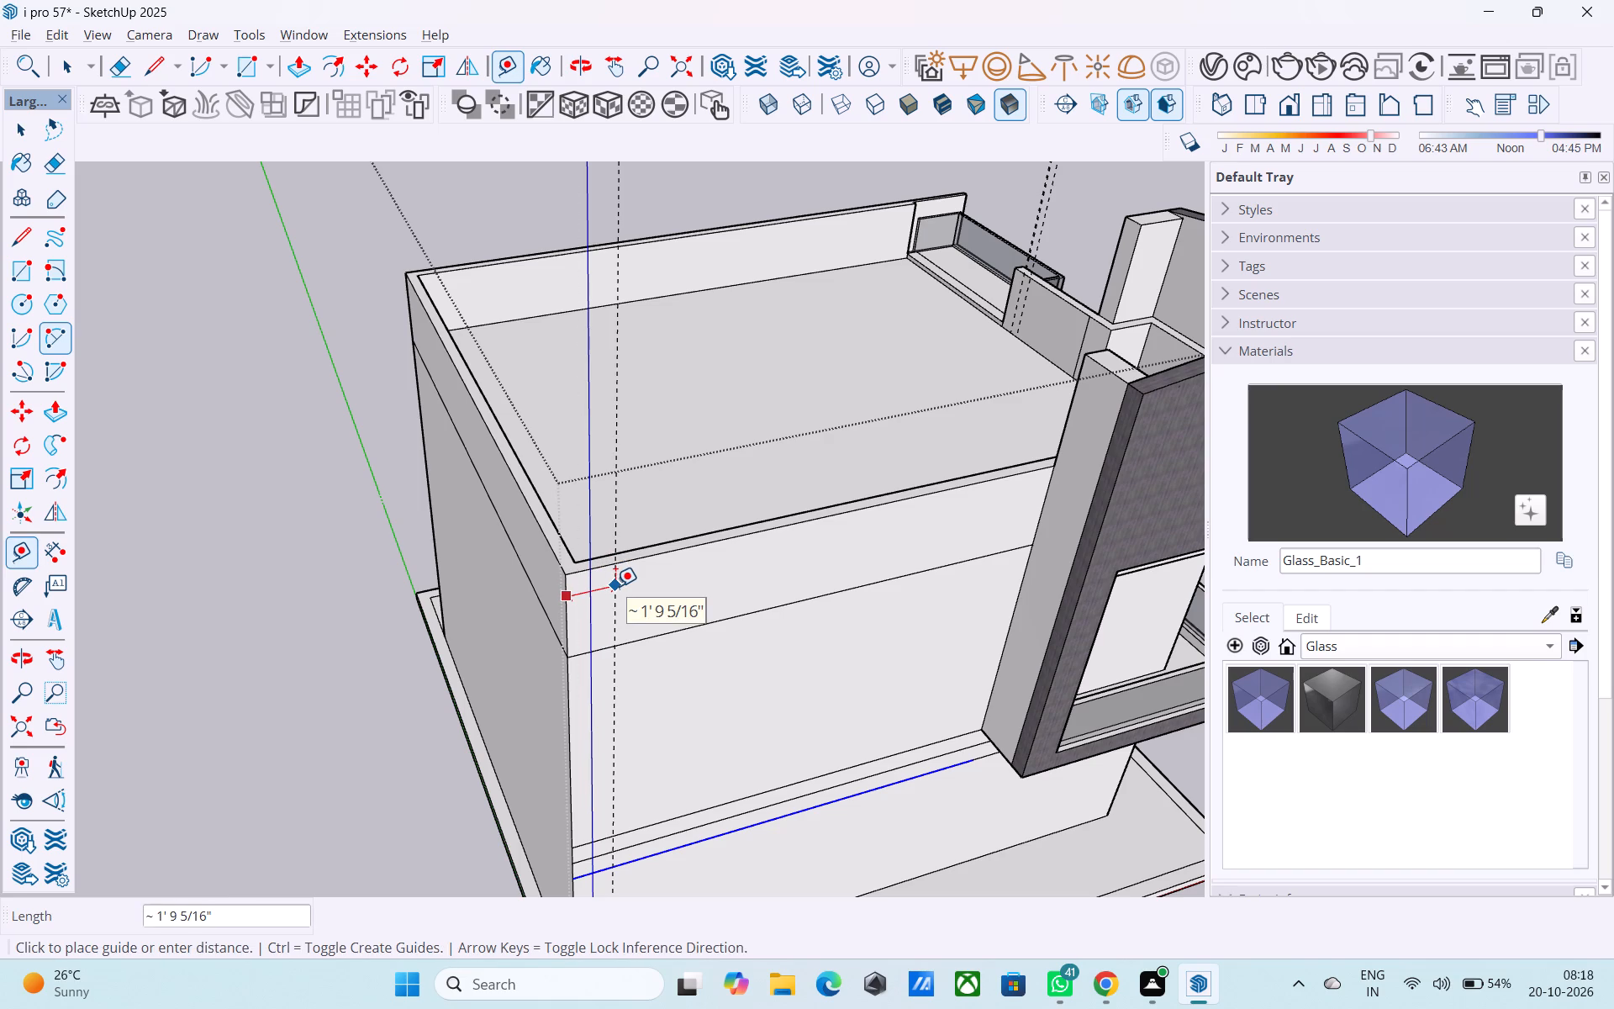
pyautogui.write("2'")
pyautogui.press('Return')
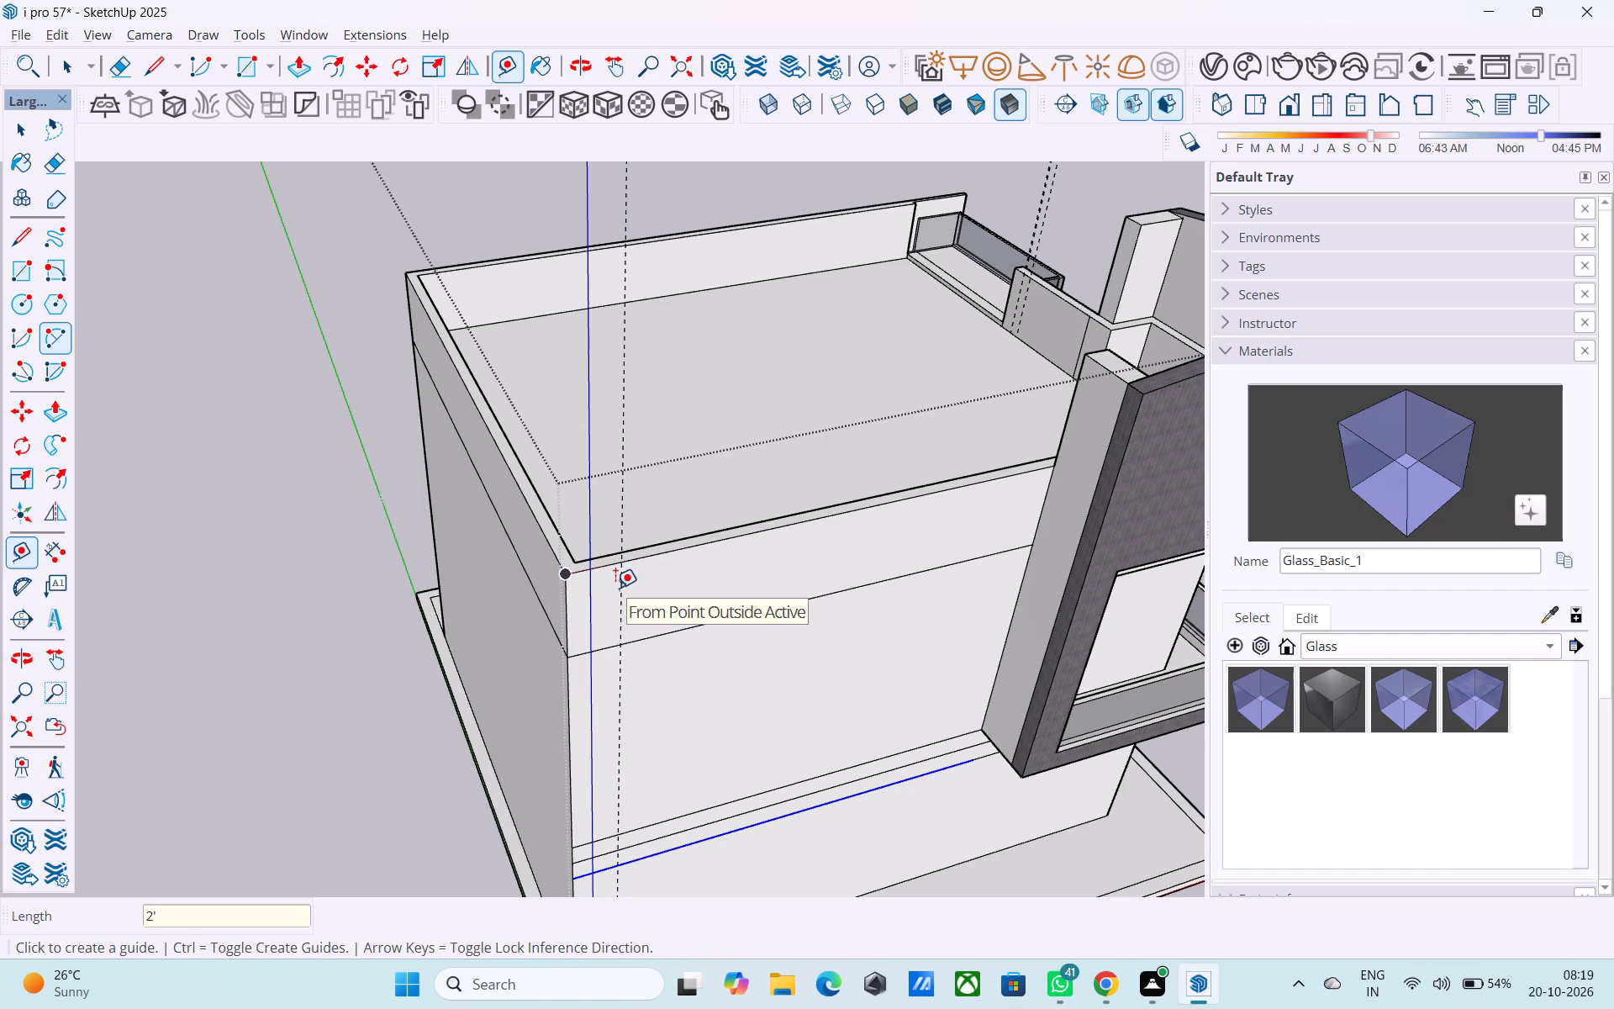
# Draw a 3' 9" vertical line down the parapet's outer face along the guide and a 6" line across the parapet top.
pyautogui.scroll(6, 615, 588)
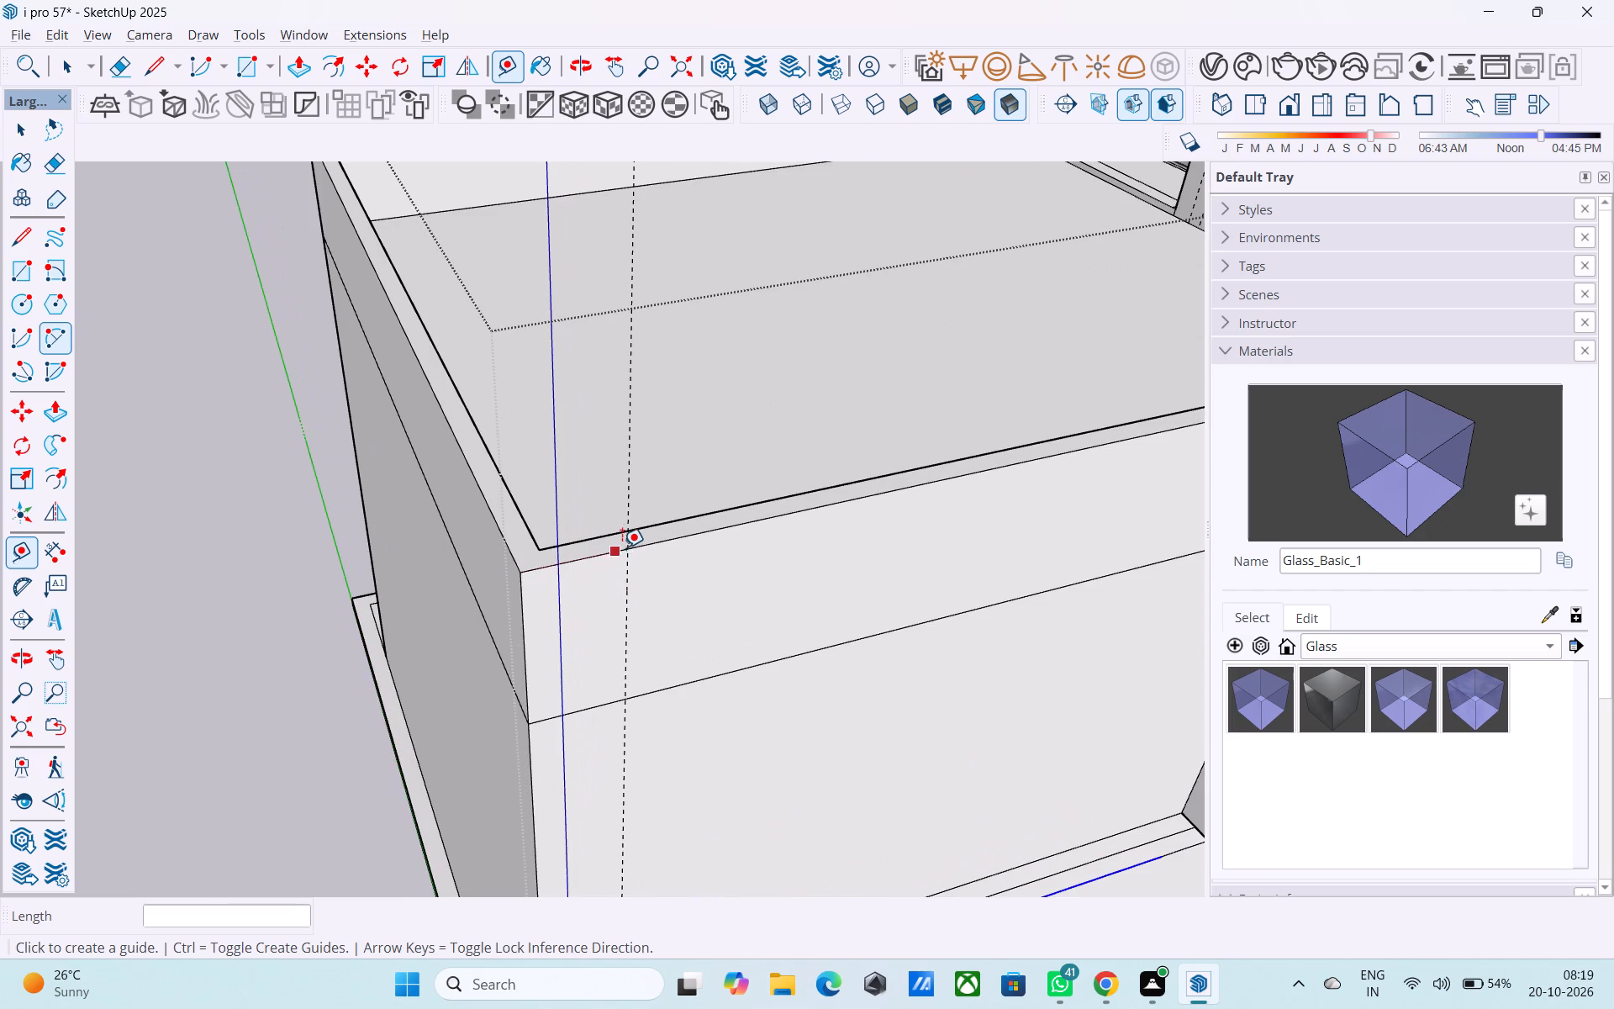
pyautogui.press('space')
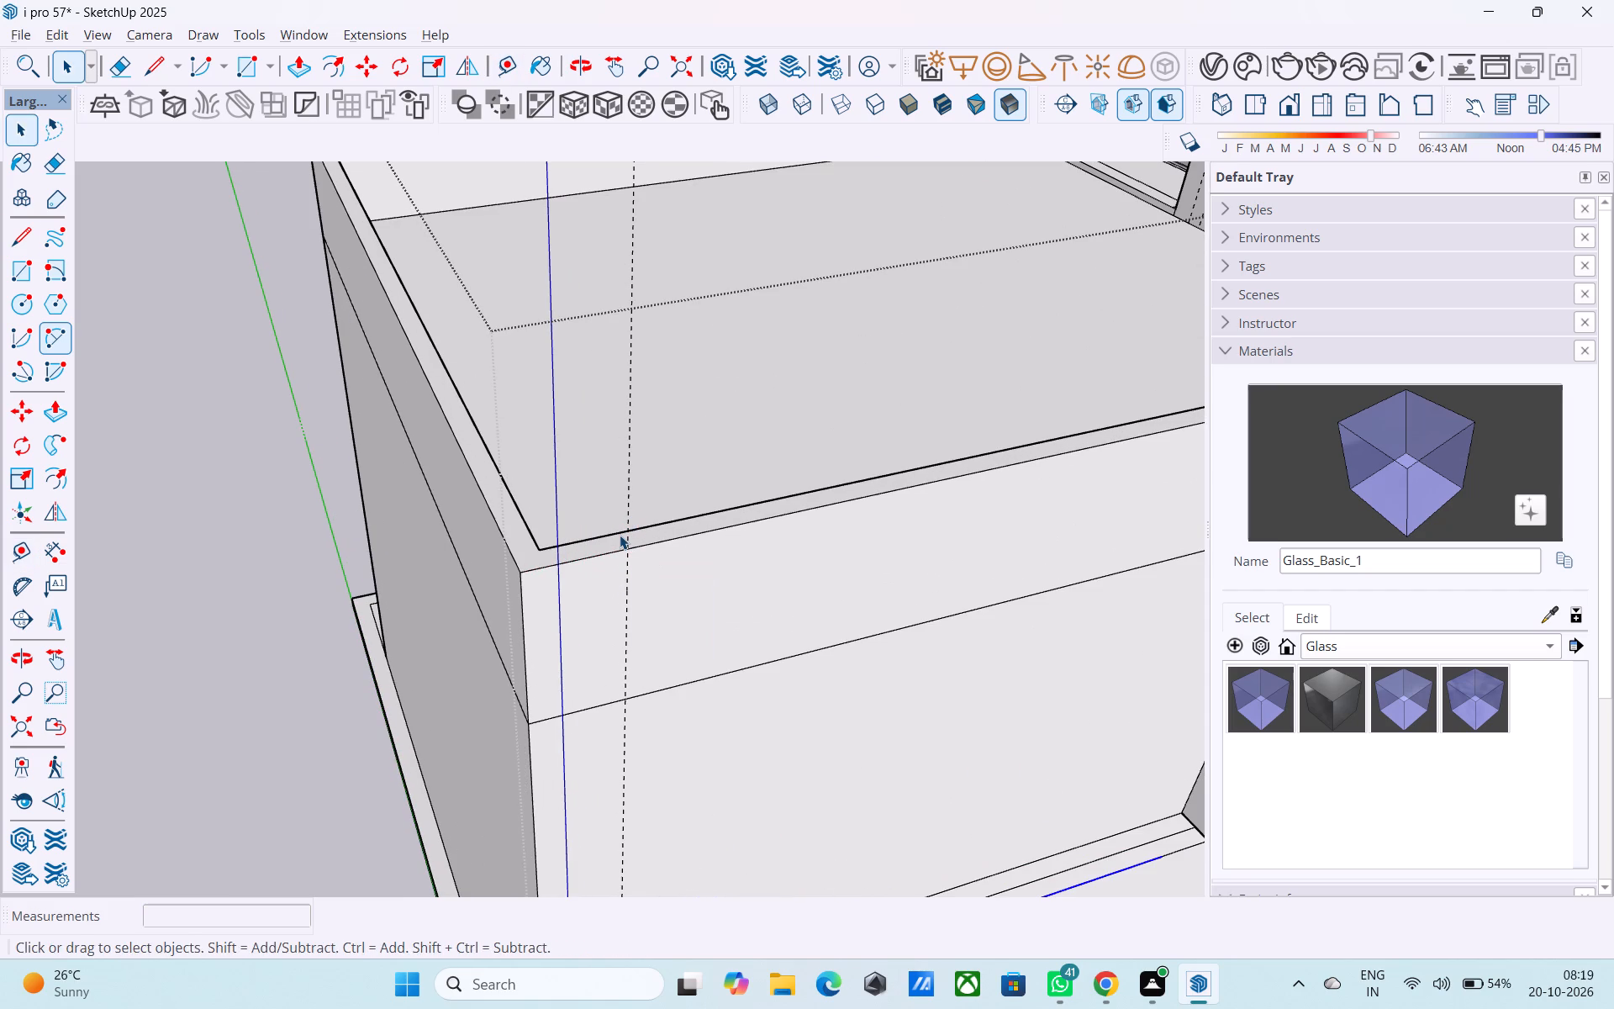
pyautogui.write('L')
pyautogui.click(629, 557)
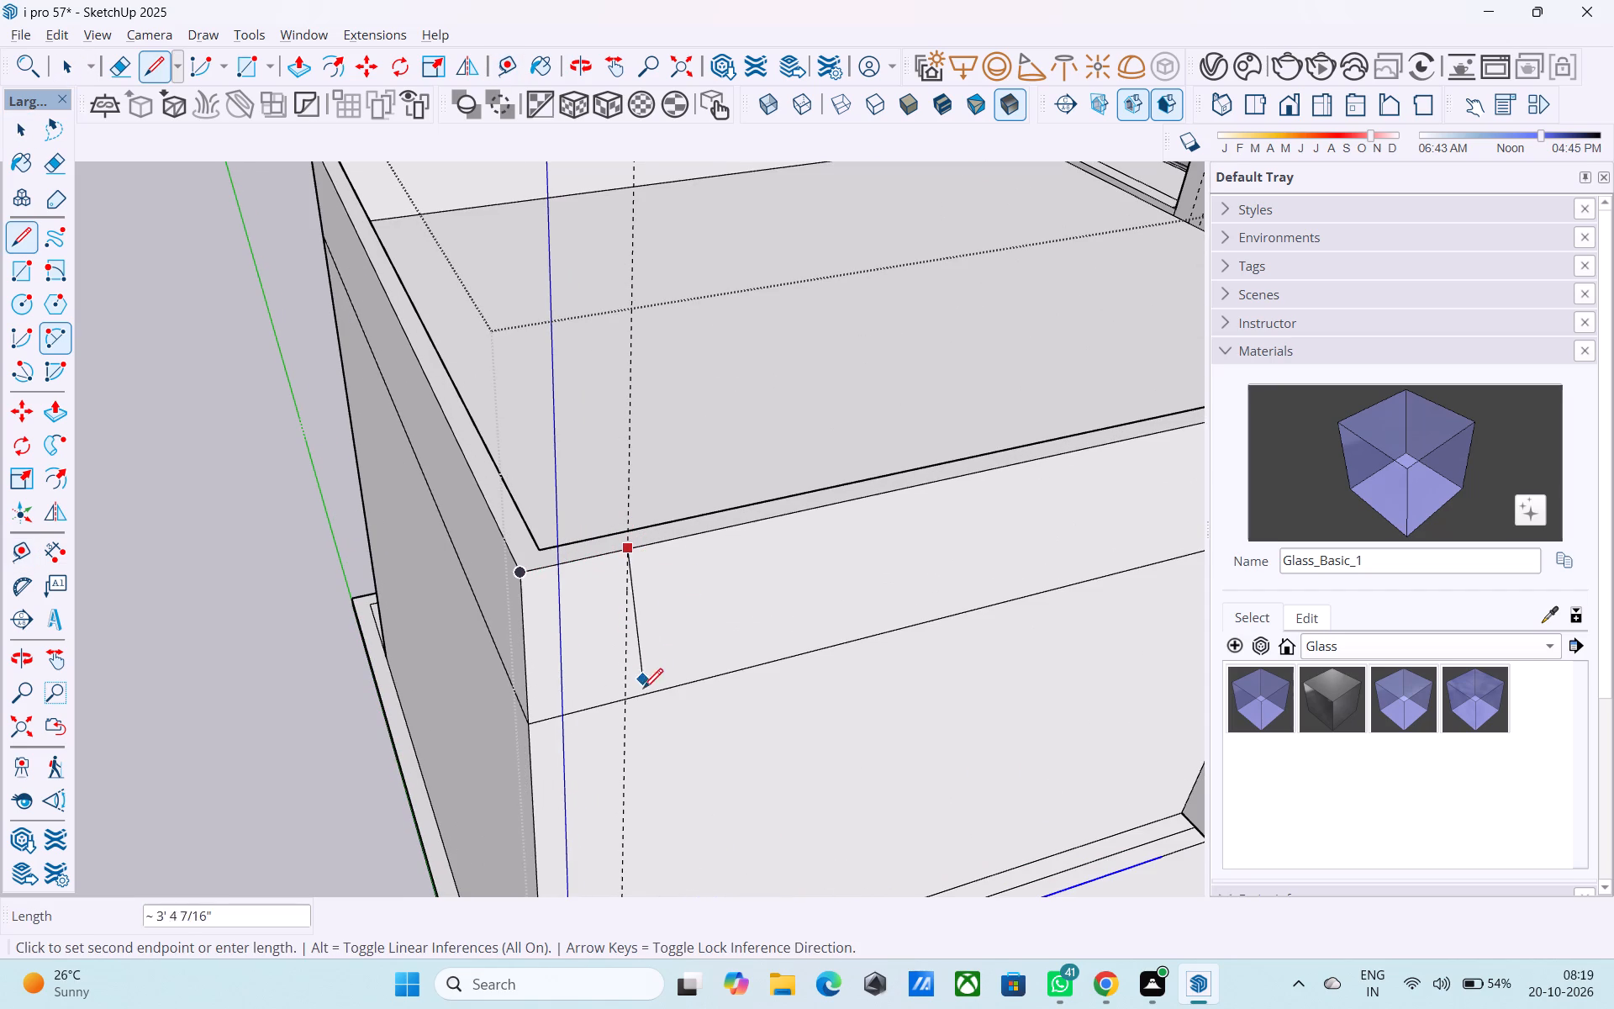
pyautogui.click(626, 704)
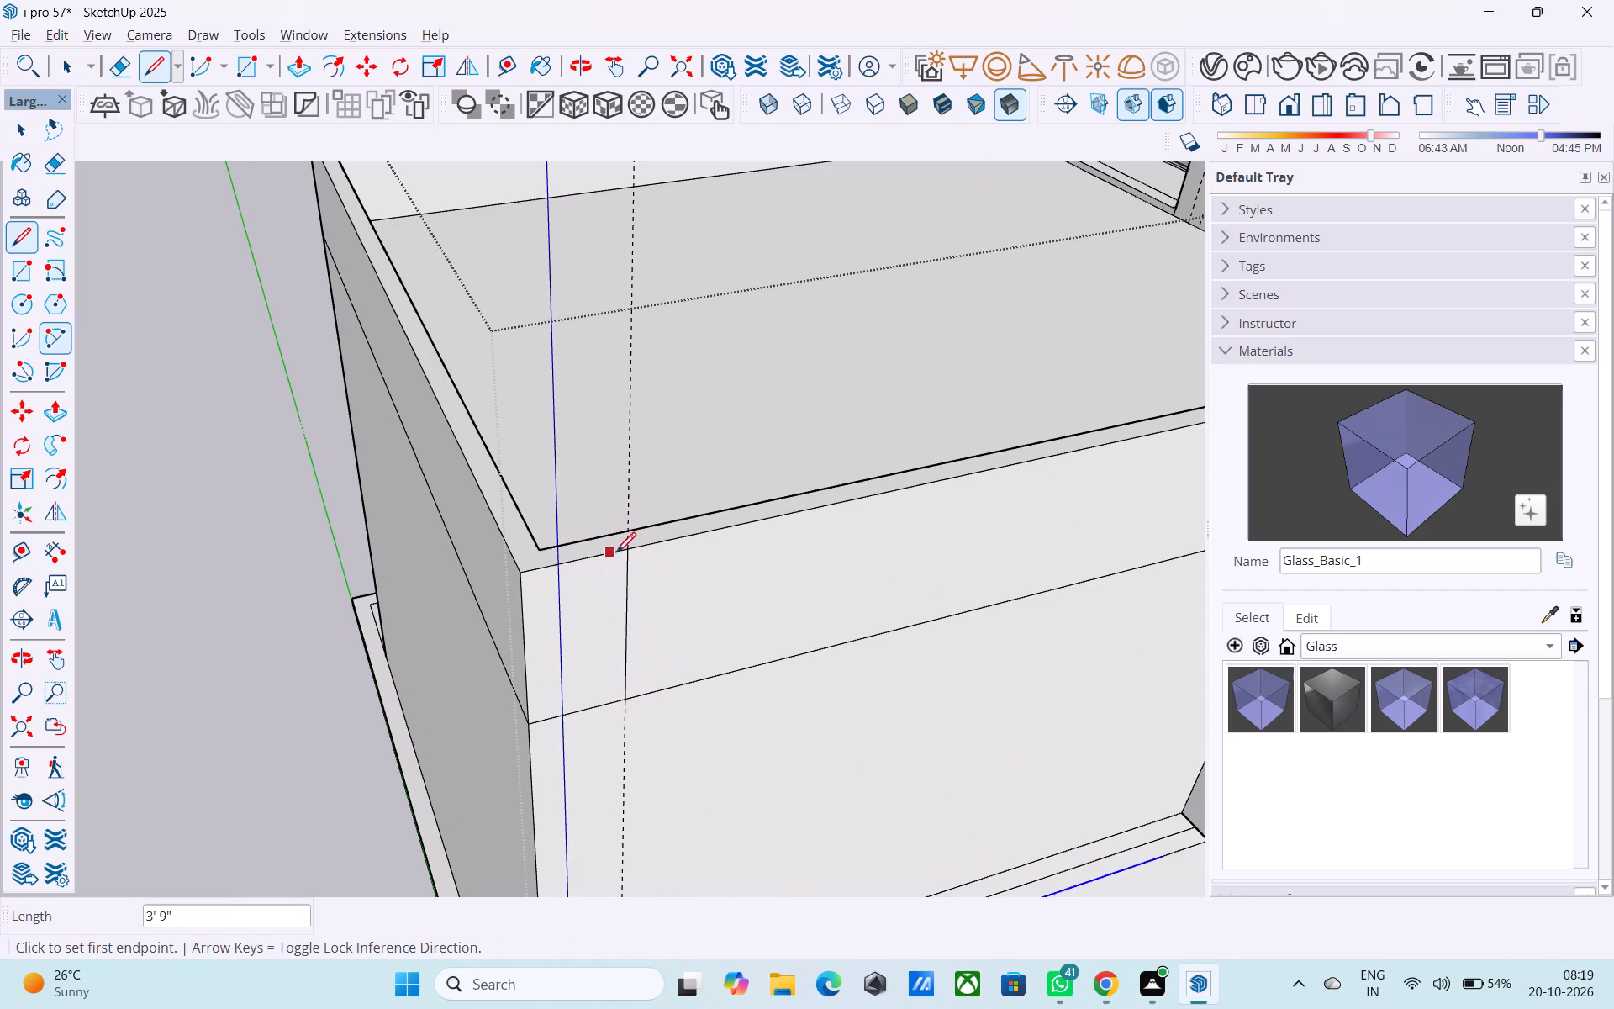
pyautogui.click(620, 554)
pyautogui.click(619, 536)
# Push/Pull the 2' wide parapet corner face outward 6".
pyautogui.press('space')
pyautogui.click(599, 586)
pyautogui.press('p')
pyautogui.click(599, 586)
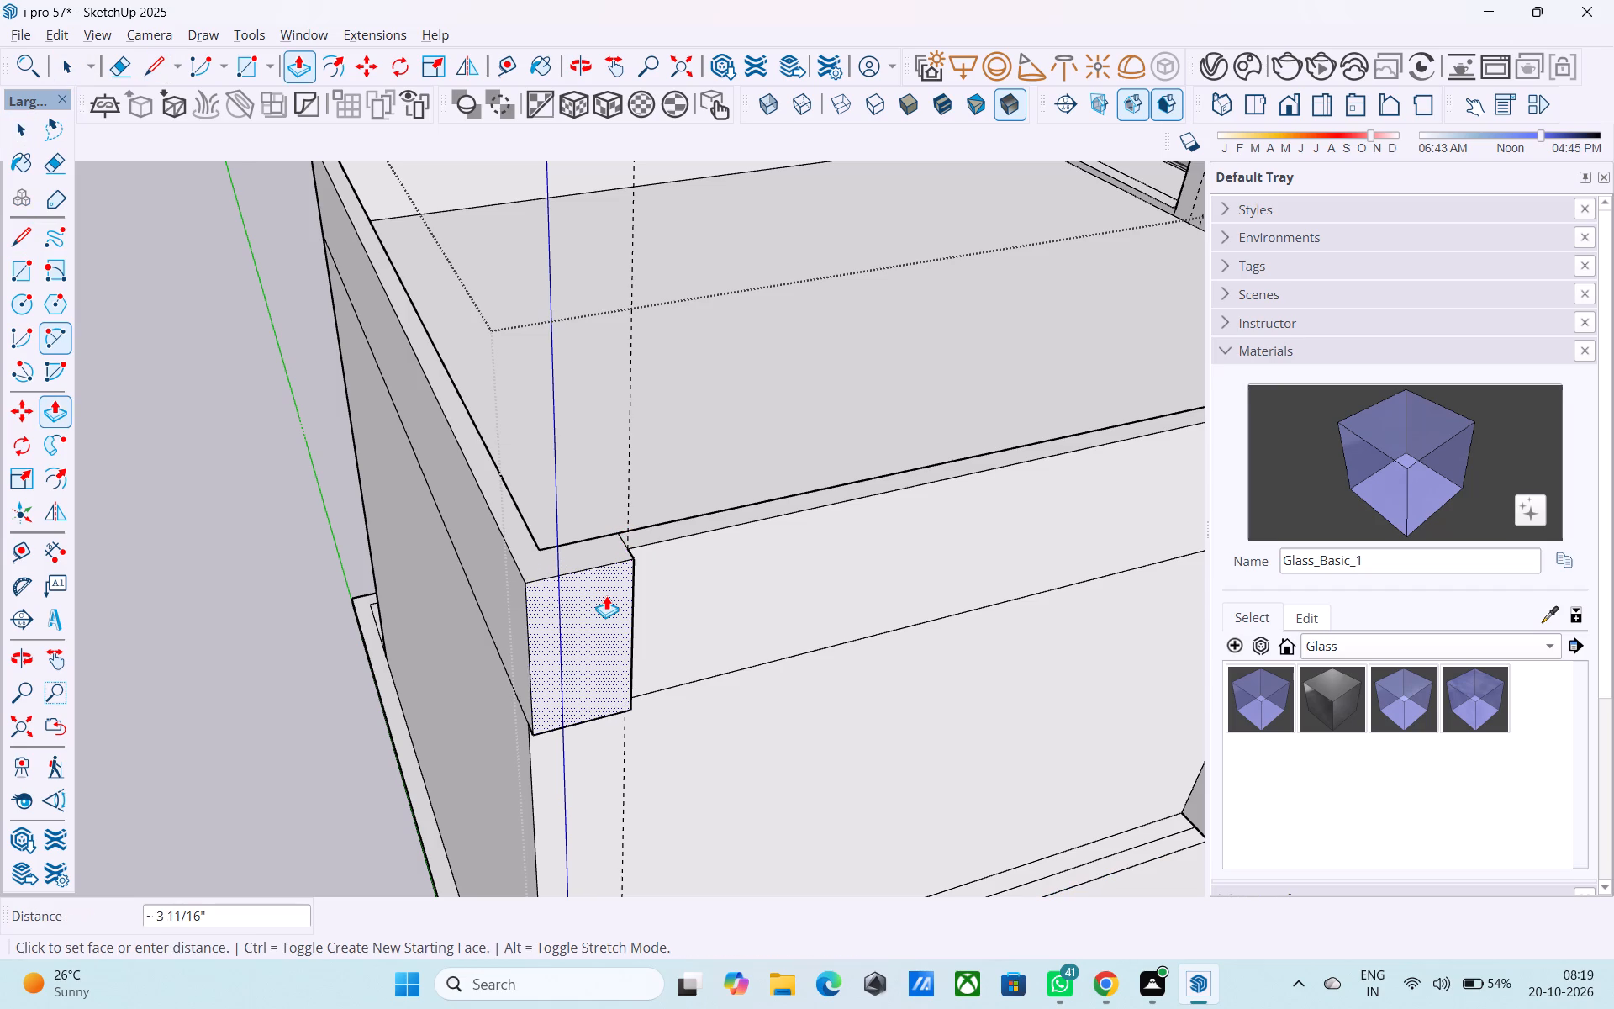
pyautogui.press('6')
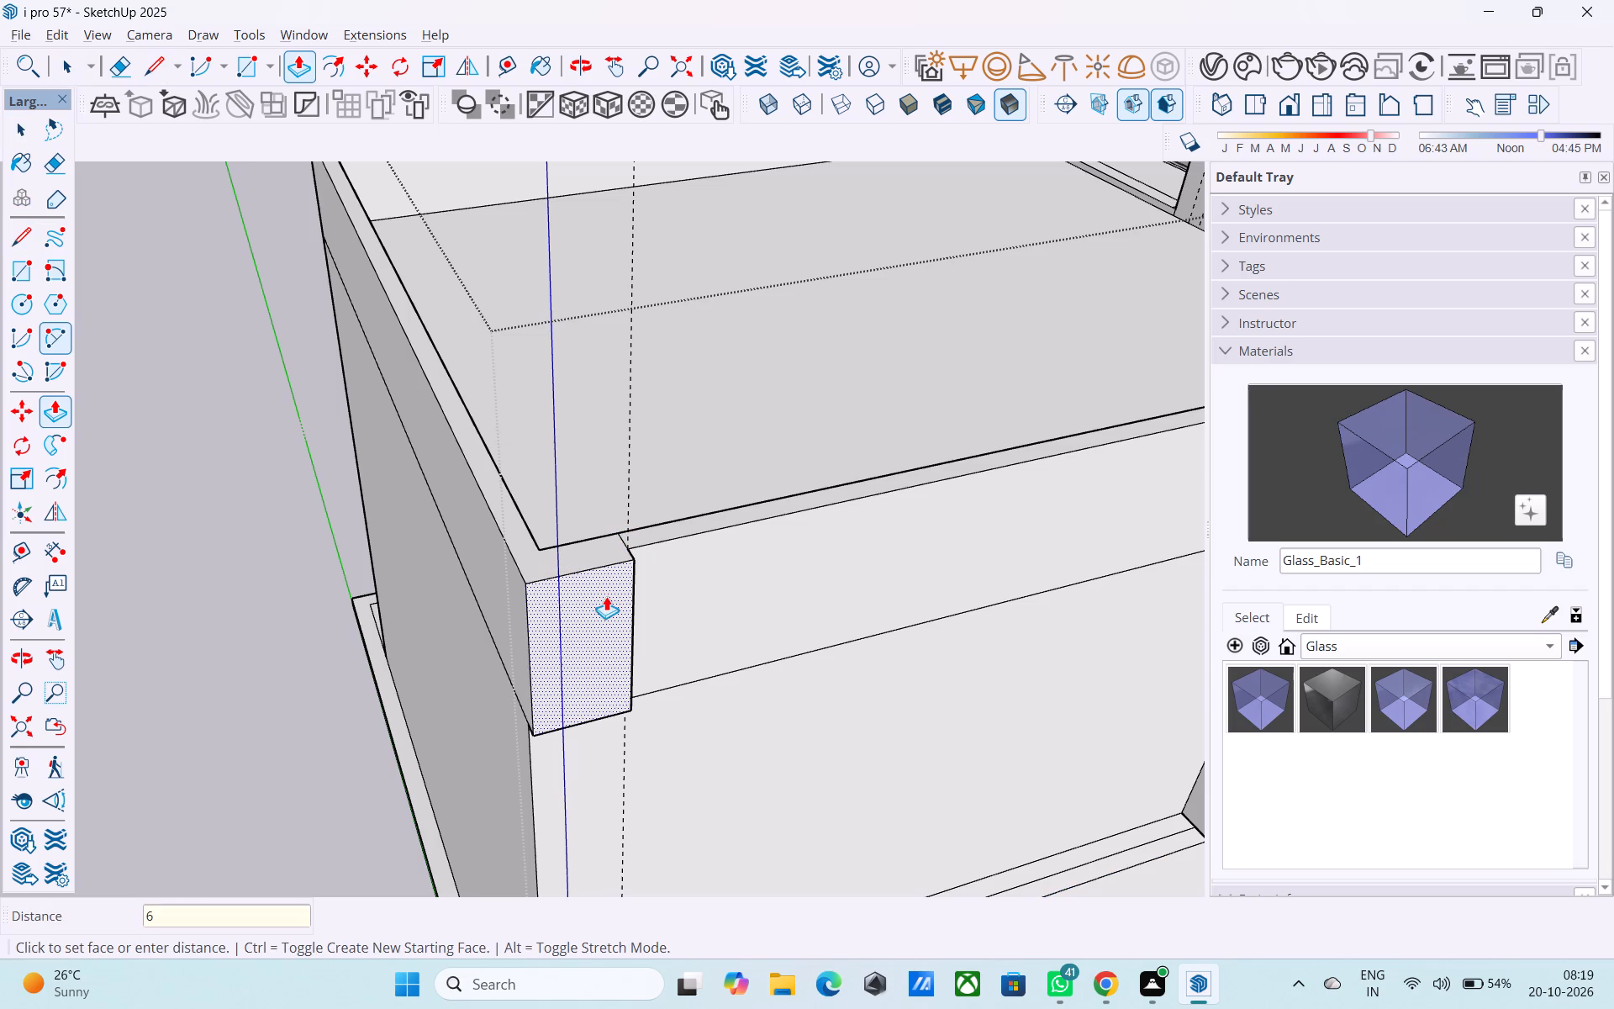
pyautogui.hotkey('shift', '"')
pyautogui.press('Return')
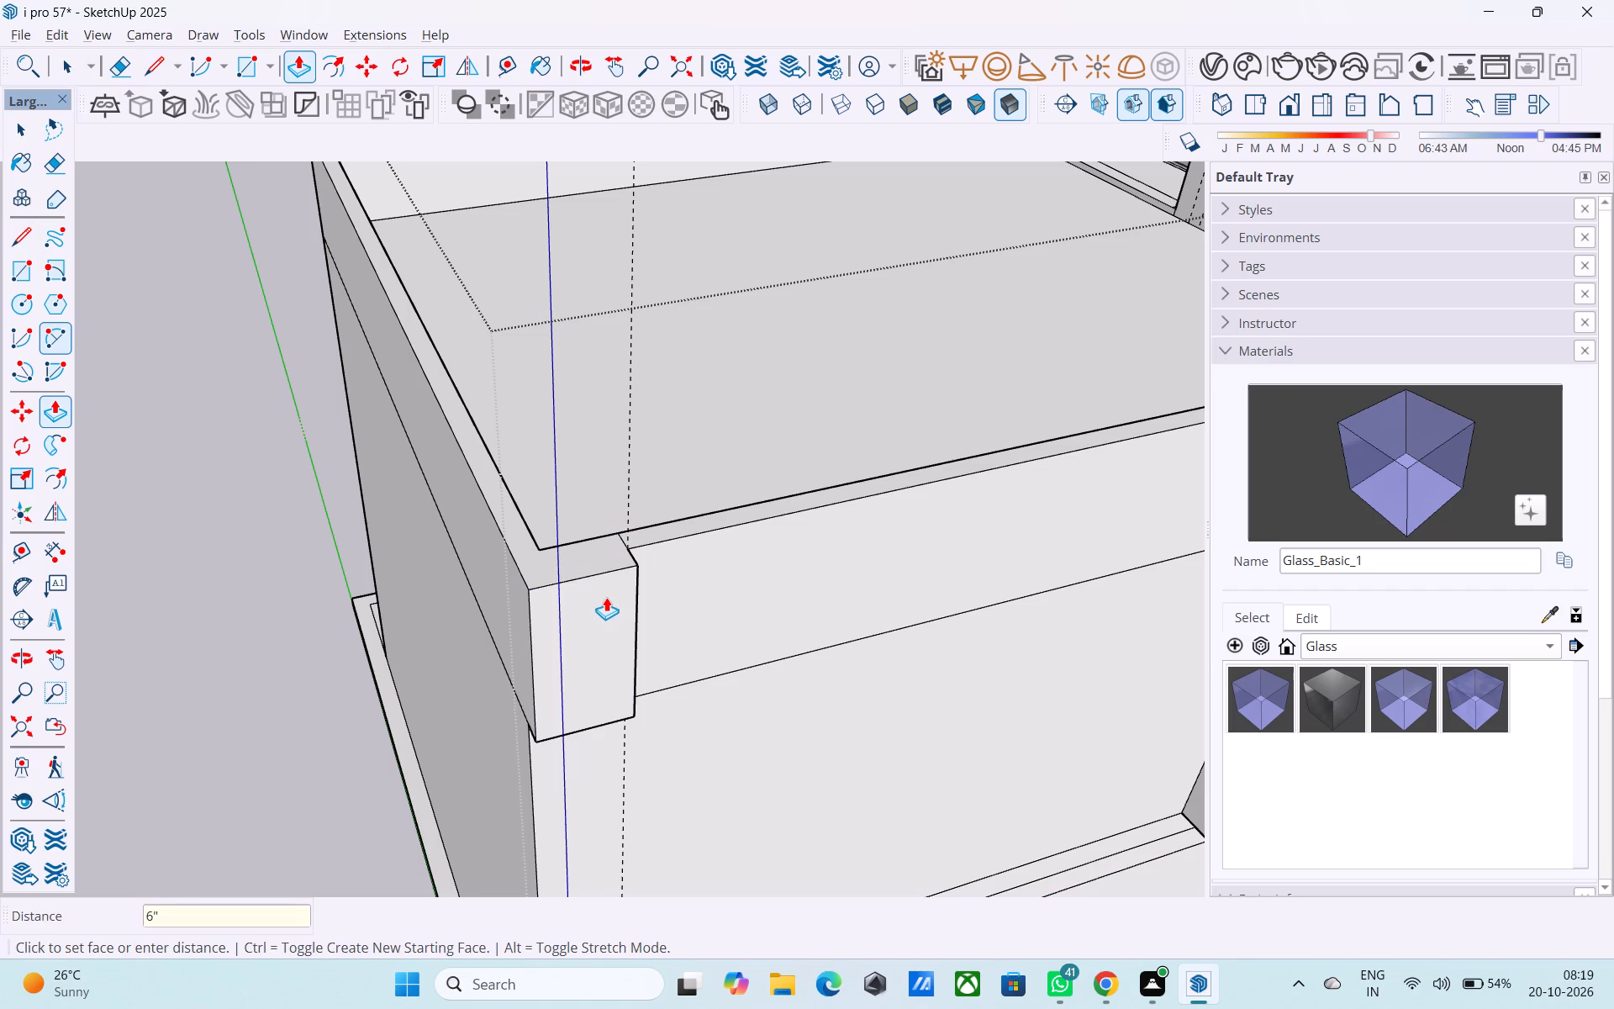
# Draw a 3' 3" vertical line down the parapet's inner face, from the end of the top cross line to the roof floor.
pyautogui.scroll(1, 606, 596)
pyautogui.moveTo(604, 599); pyautogui.dragTo(1395, 676, button='middle')
pyautogui.moveTo(958, 624); pyautogui.dragTo(1541, 717, button='middle')
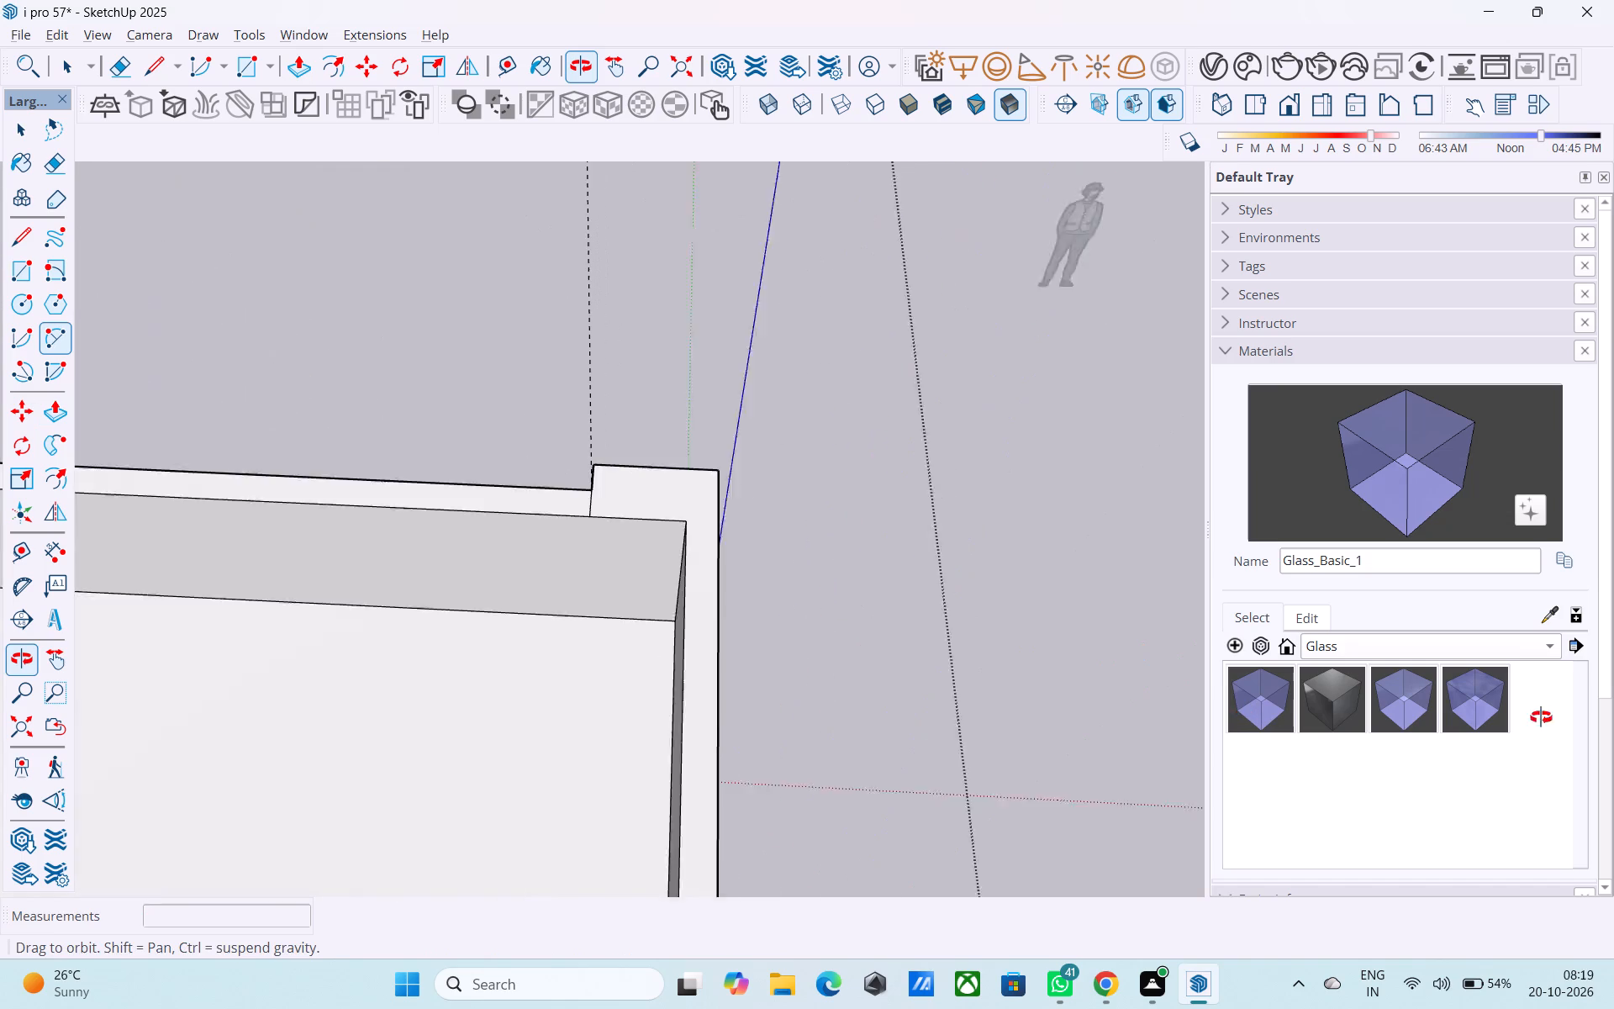
pyautogui.moveTo(1541, 717); pyautogui.dragTo(1556, 714, button='middle')
pyautogui.moveTo(729, 559); pyautogui.dragTo(928, 489, button='middle')
pyautogui.press('l')
pyautogui.scroll(5, 812, 509)
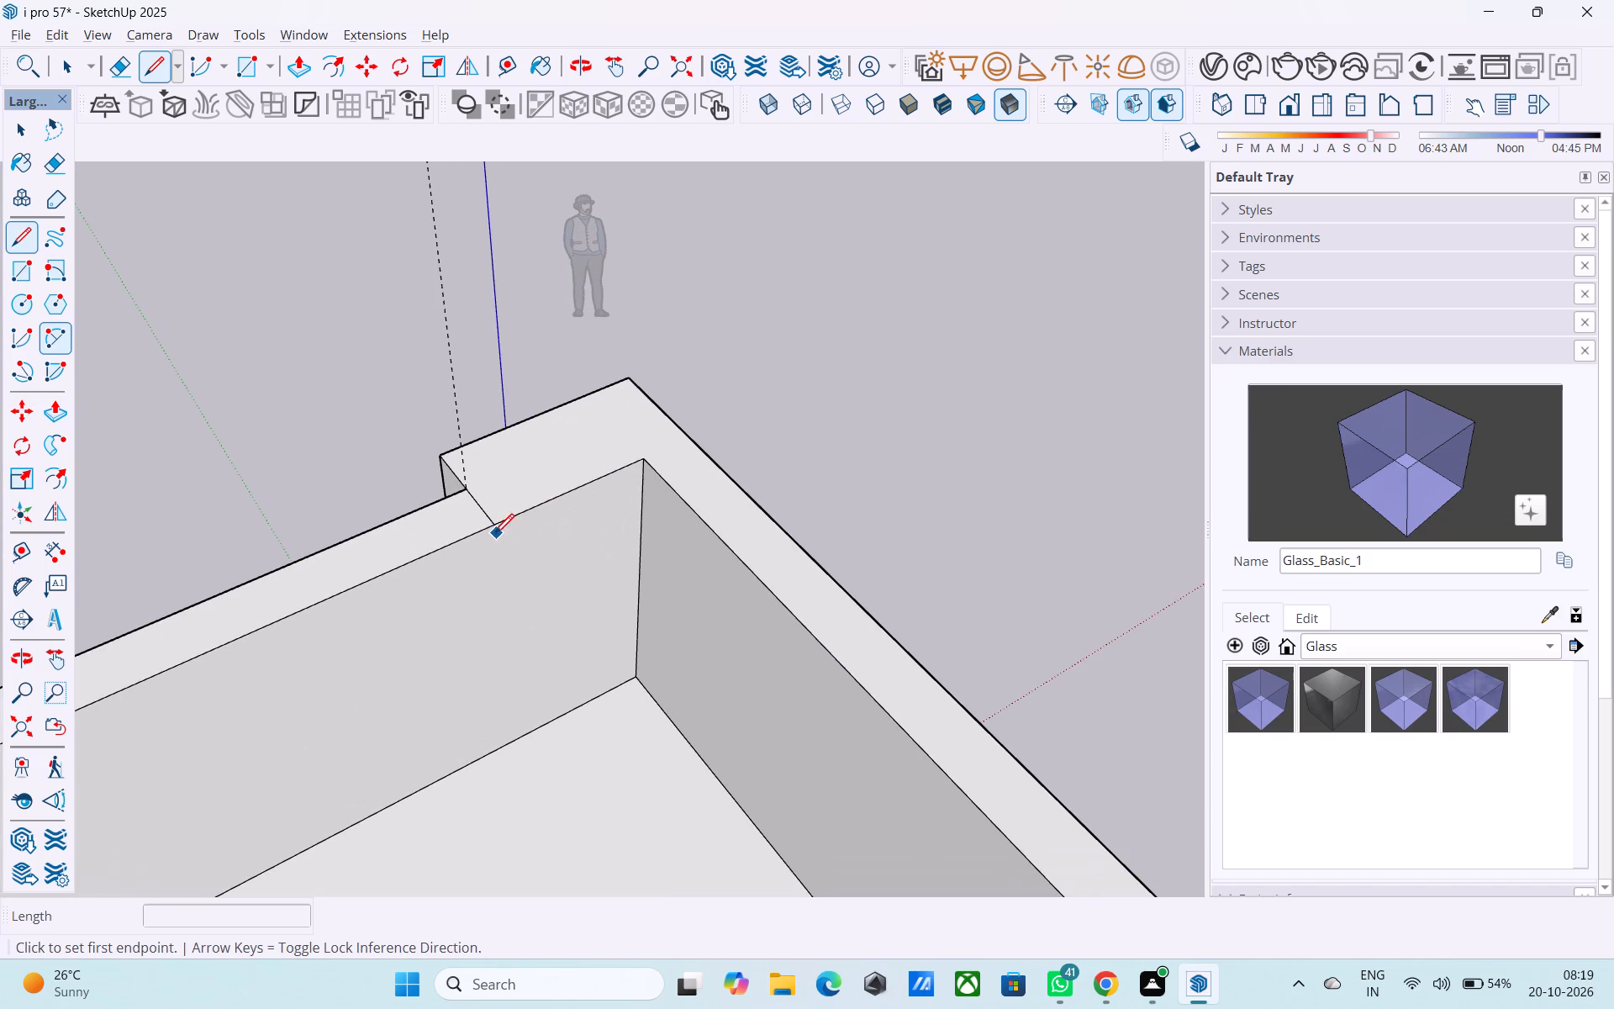
pyautogui.click(490, 526)
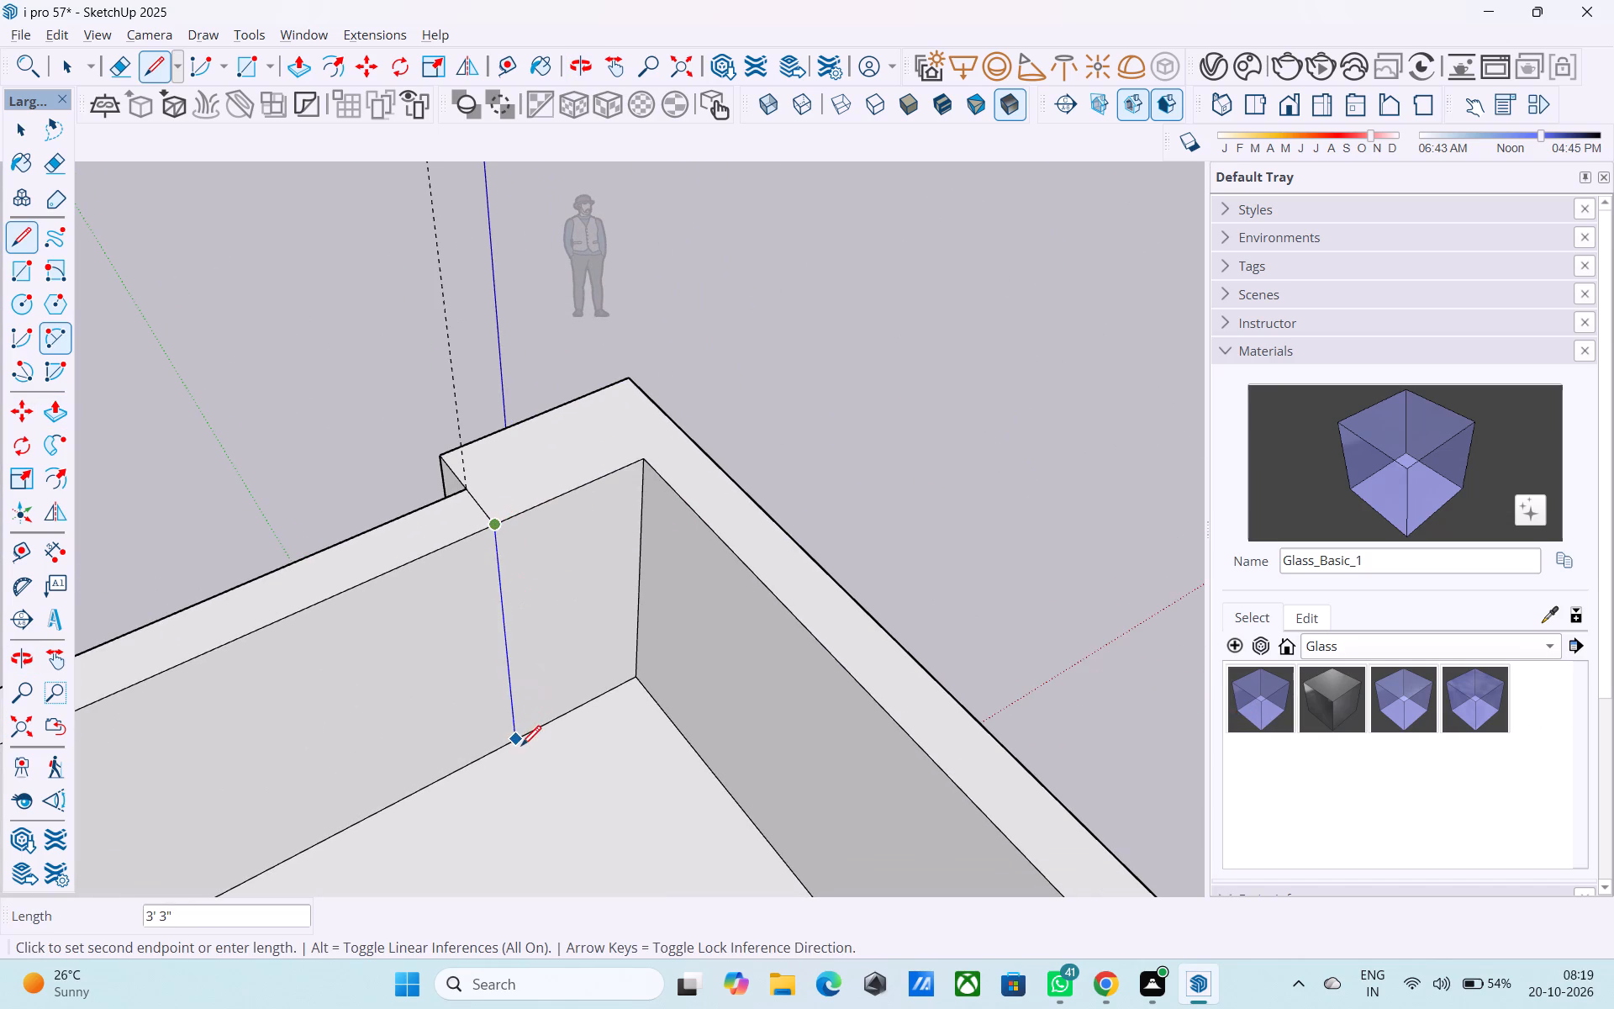
pyautogui.click(521, 748)
# Push/Pull the inner face of the parapet corner 6" toward the roof terrace.
pyautogui.press('space')
pyautogui.click(545, 614)
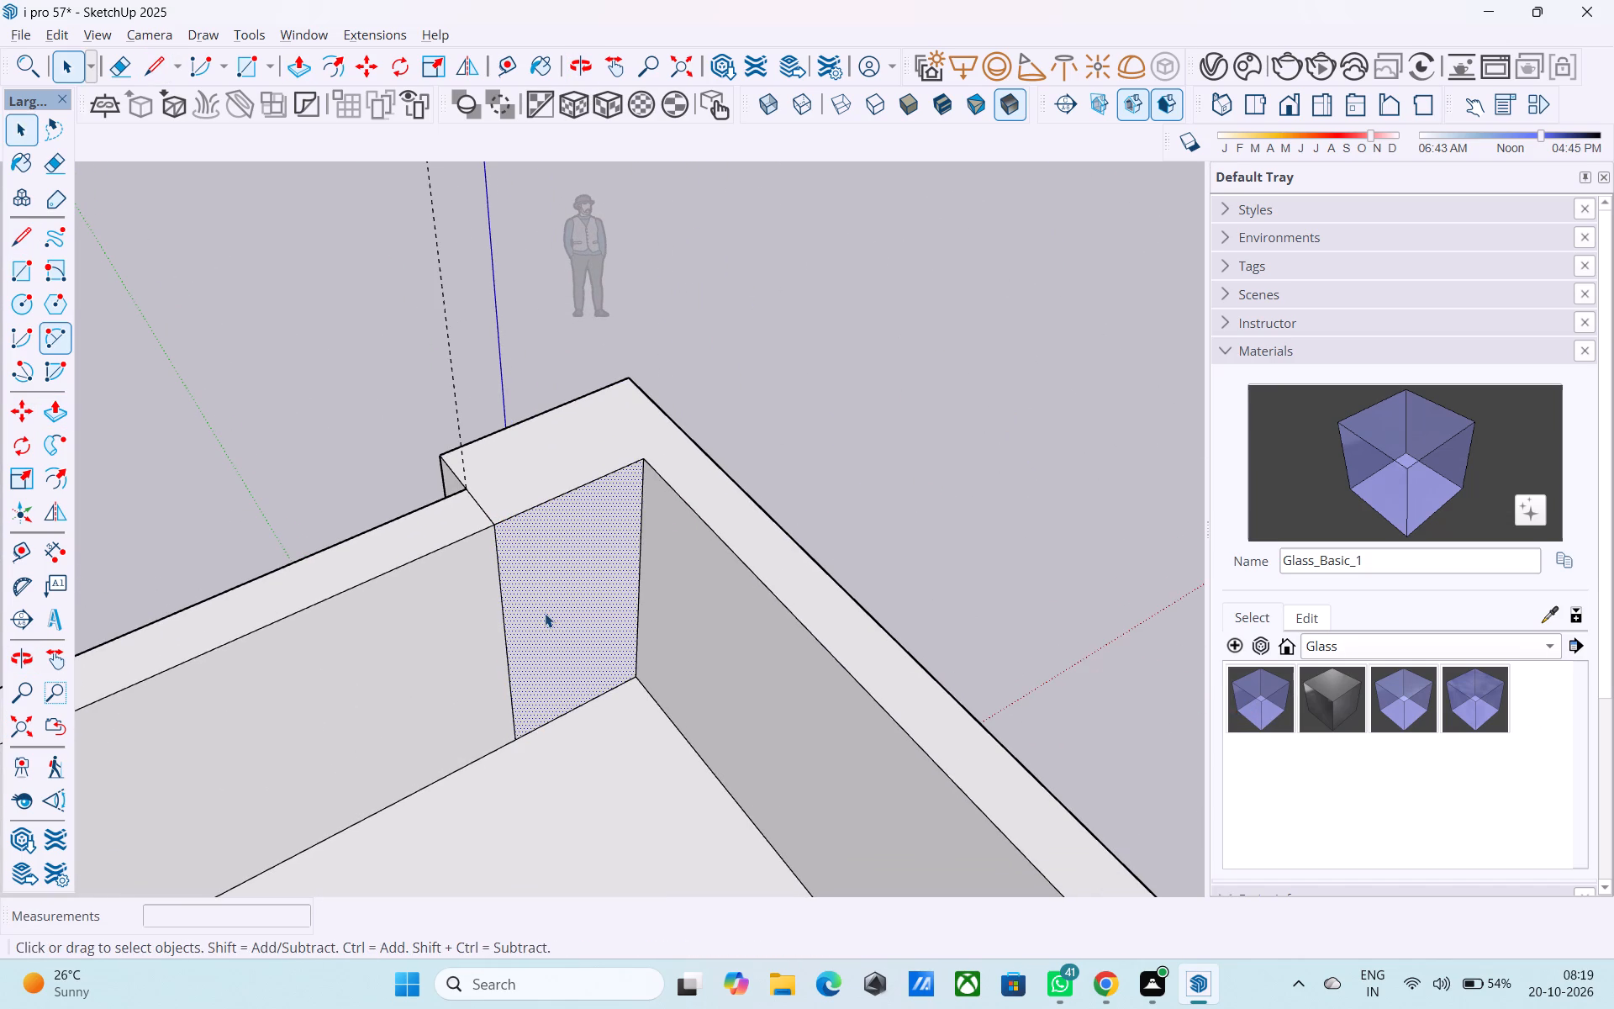
pyautogui.press('p')
pyautogui.click(545, 612)
pyautogui.press('6')
pyautogui.hotkey('shift', '"')
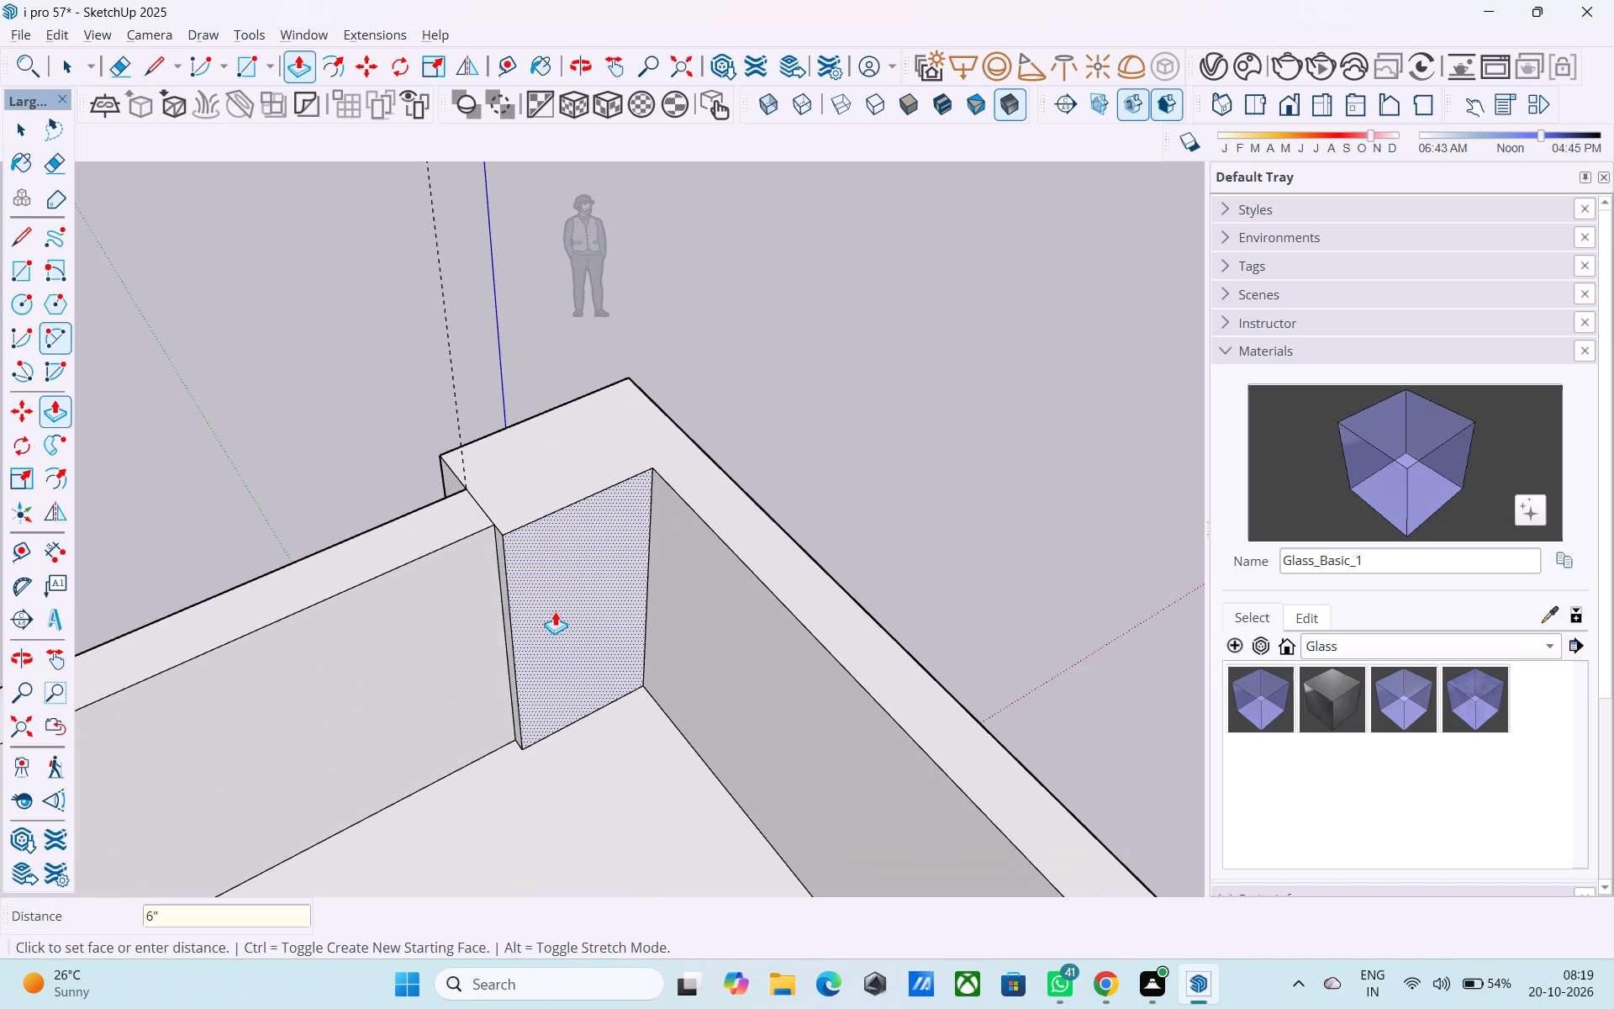
pyautogui.press('Return')
pyautogui.press('space')
# Examine the thickened parapet corner and the whole house from the roof, the front corner and the side wall.
pyautogui.moveTo(553, 610); pyautogui.dragTo(403, 640, button='middle')
pyautogui.scroll(-5, 407, 636)
pyautogui.scroll(-2, 655, 621)
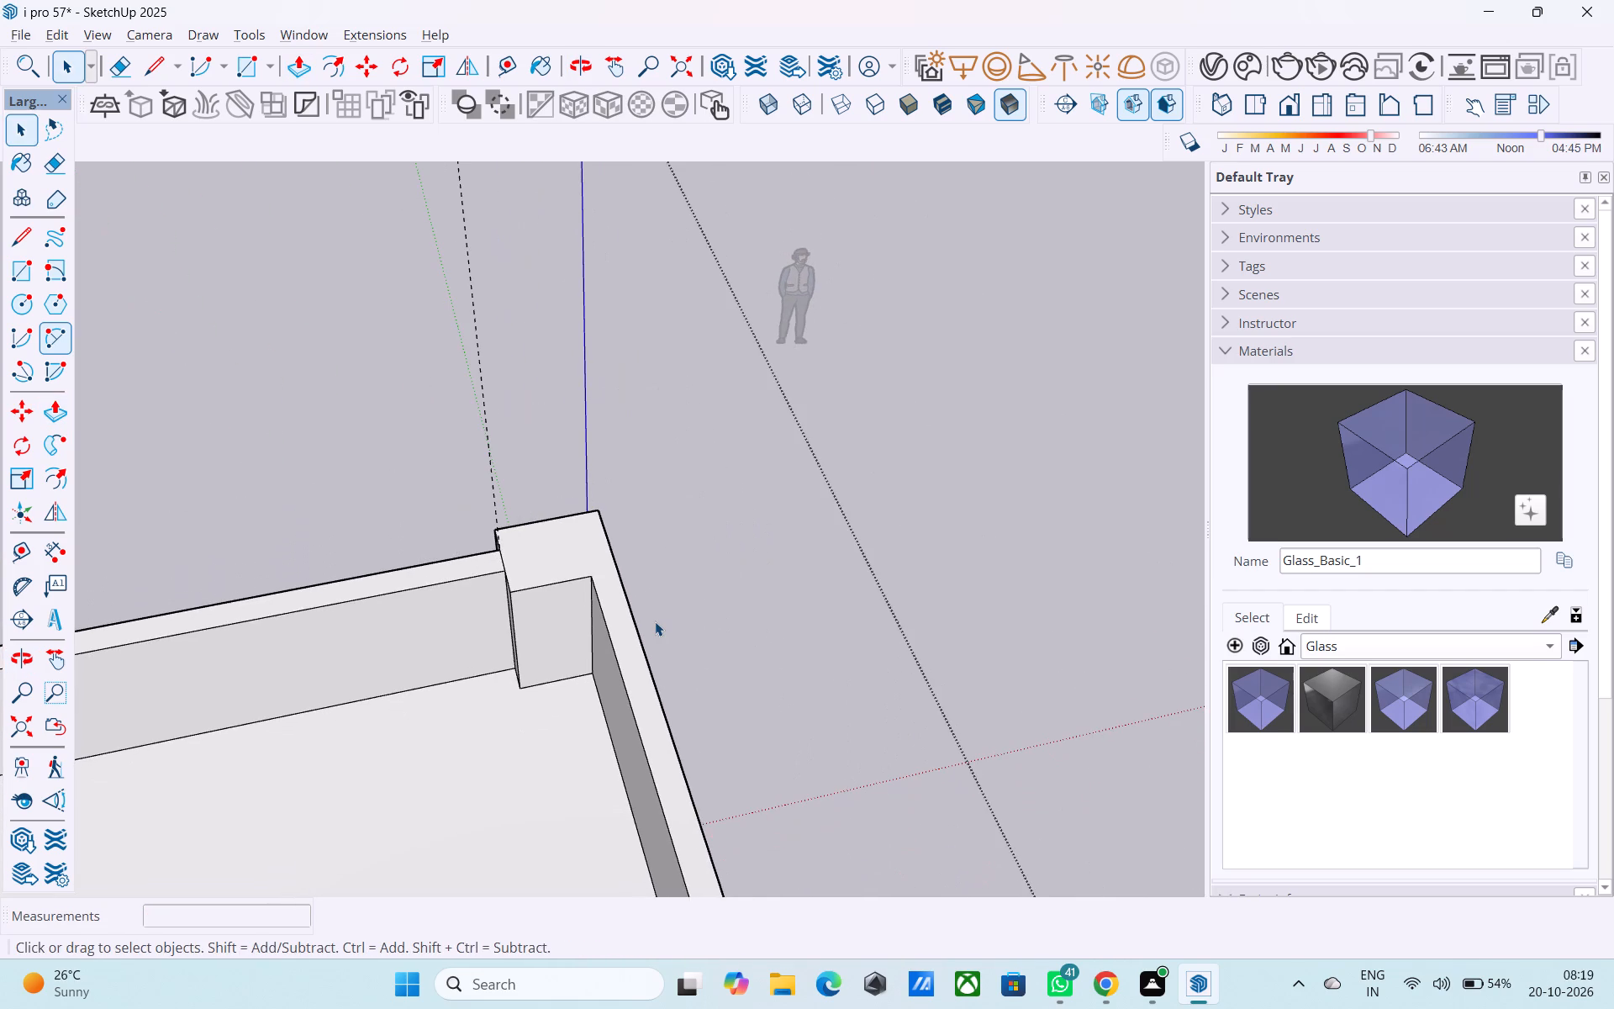
pyautogui.moveTo(655, 620); pyautogui.dragTo(162, 594, button='middle')
pyautogui.moveTo(648, 494); pyautogui.dragTo(171, 512, button='middle')
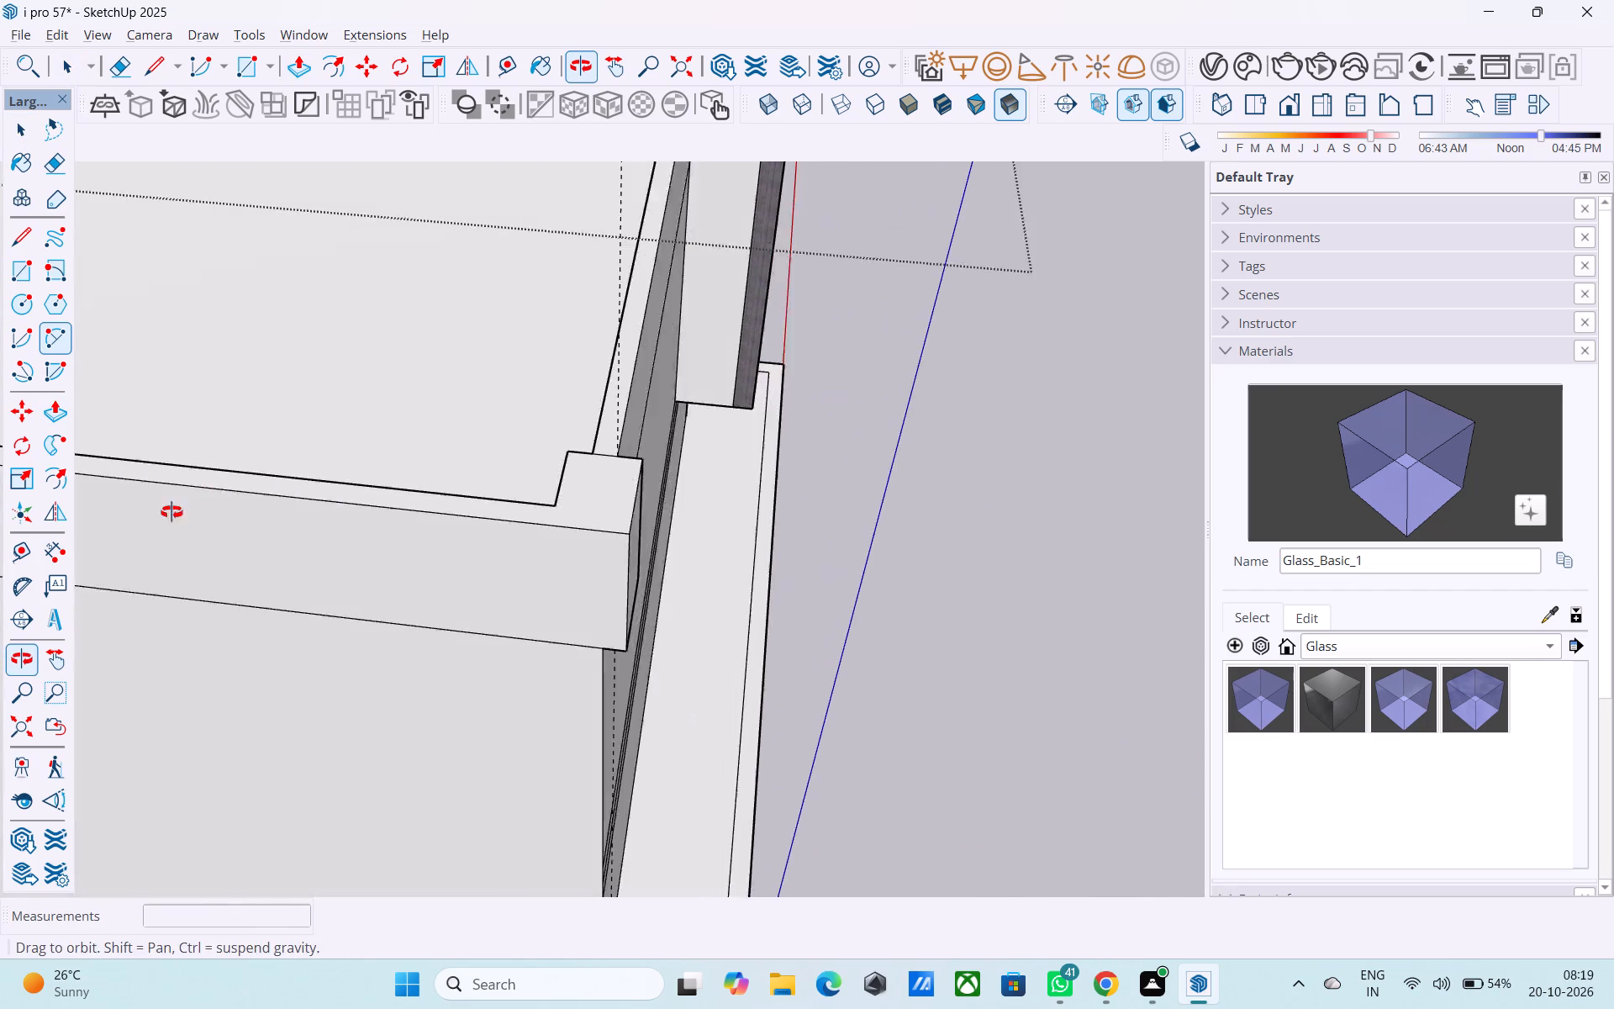
pyautogui.moveTo(171, 512); pyautogui.dragTo(160, 514, button='middle')
pyautogui.moveTo(696, 417); pyautogui.dragTo(339, 365, button='middle')
pyautogui.scroll(-4, 332, 381)
pyautogui.scroll(1, 336, 392)
pyautogui.scroll(-1, 336, 392)
pyautogui.moveTo(862, 390); pyautogui.dragTo(376, 434, button='middle')
pyautogui.scroll(-5, 371, 450)
pyautogui.moveTo(801, 438); pyautogui.dragTo(672, 169, button='middle')
pyautogui.keyDown('shift'); pyautogui.moveTo(678, 204); pyautogui.dragTo(667, 287, button='middle'); pyautogui.keyUp('shift')
pyautogui.scroll(2, 665, 318)
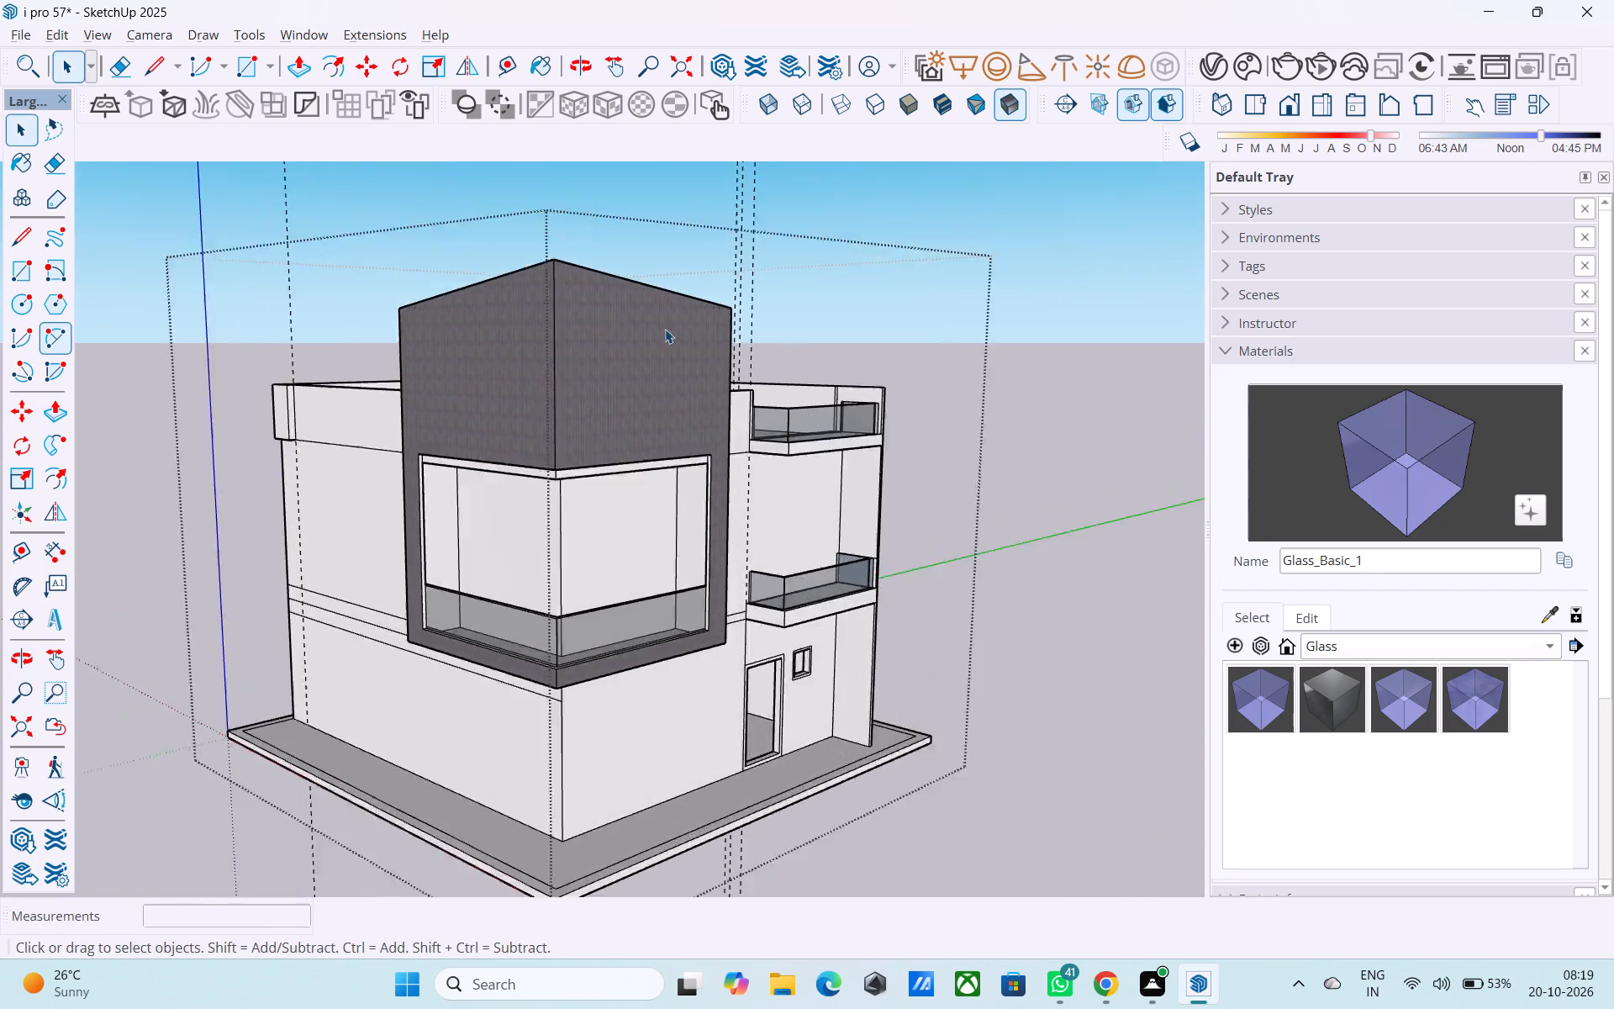
pyautogui.scroll(3, 665, 329)
pyautogui.keyDown('shift'); pyautogui.moveTo(692, 409); pyautogui.dragTo(650, 365, button='middle'); pyautogui.keyUp('shift')
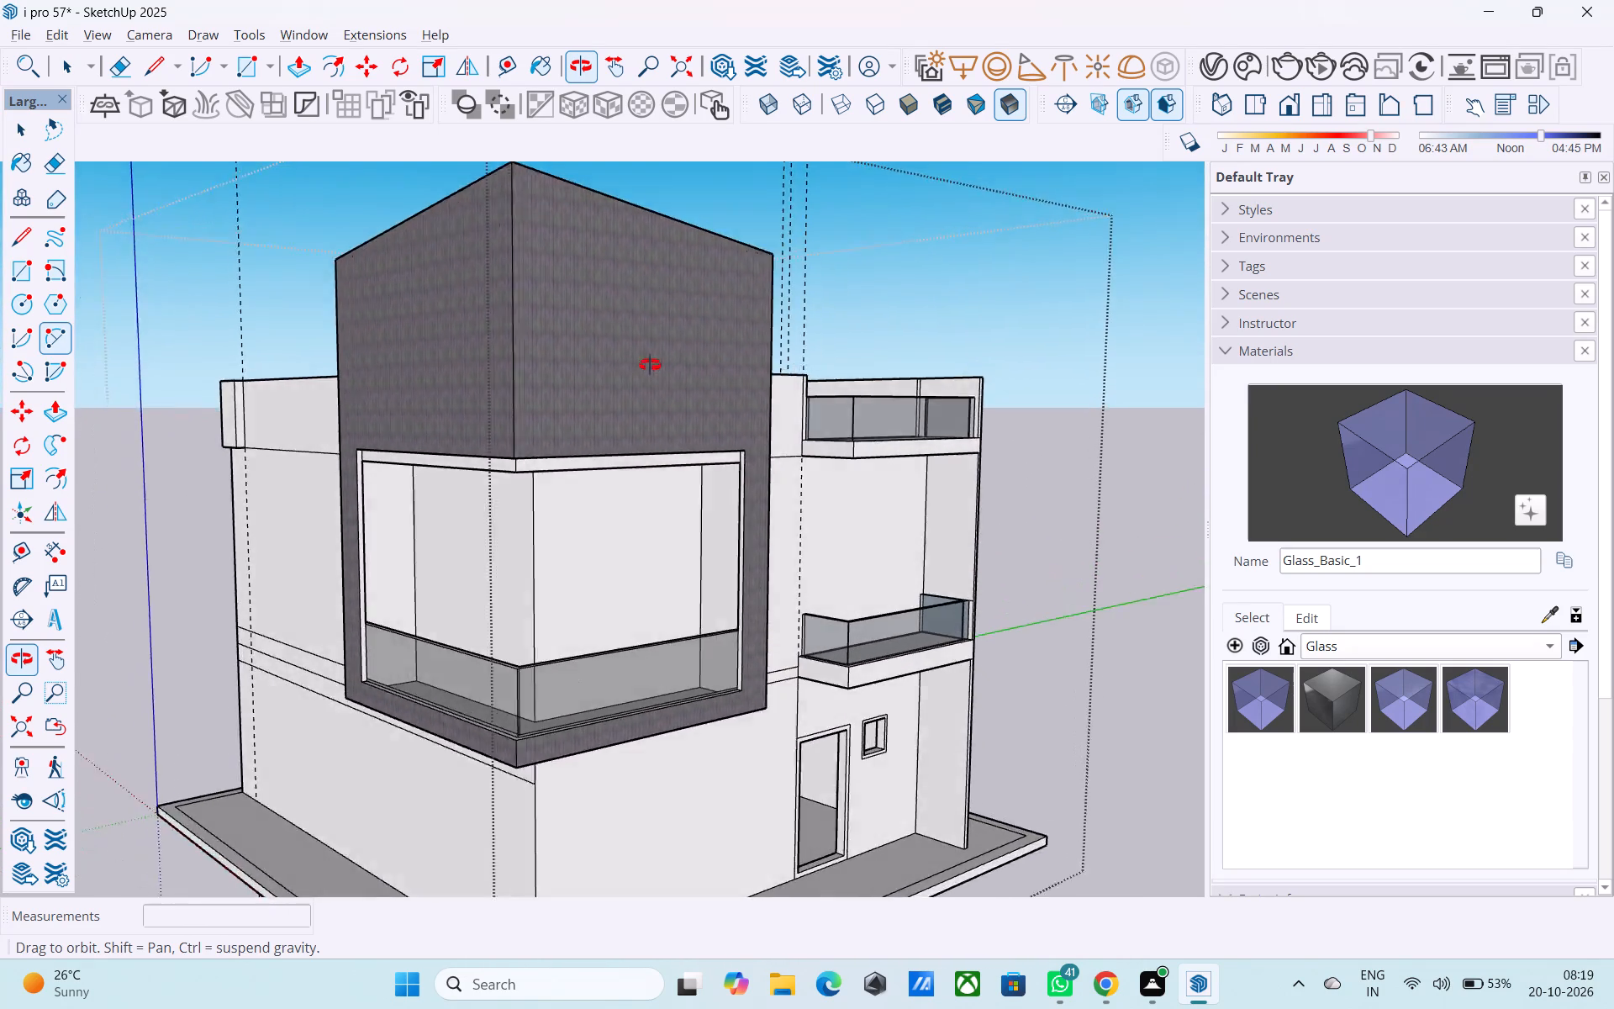
pyautogui.keyDown('shift'); pyautogui.moveTo(650, 365); pyautogui.dragTo(736, 349, button='middle'); pyautogui.keyUp('shift')
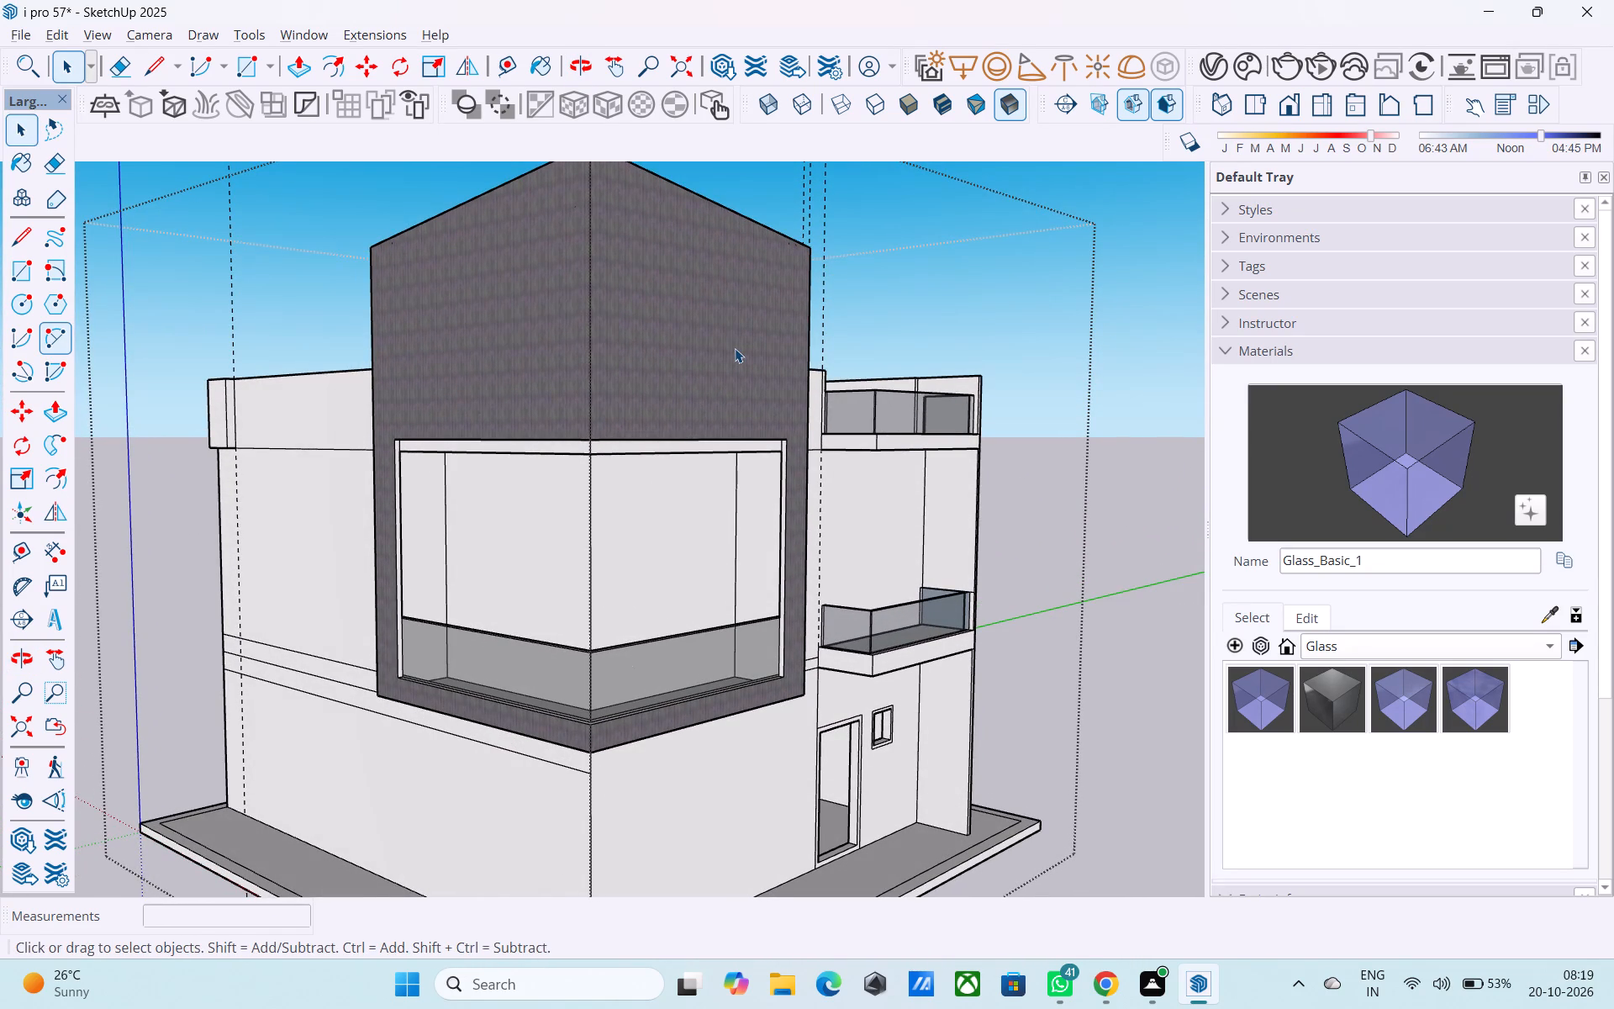
pyautogui.scroll(-2, 713, 346)
pyautogui.moveTo(706, 381); pyautogui.dragTo(673, 496, button='middle')
pyautogui.moveTo(615, 511); pyautogui.dragTo(636, 485, button='middle')
pyautogui.scroll(1, 647, 561)
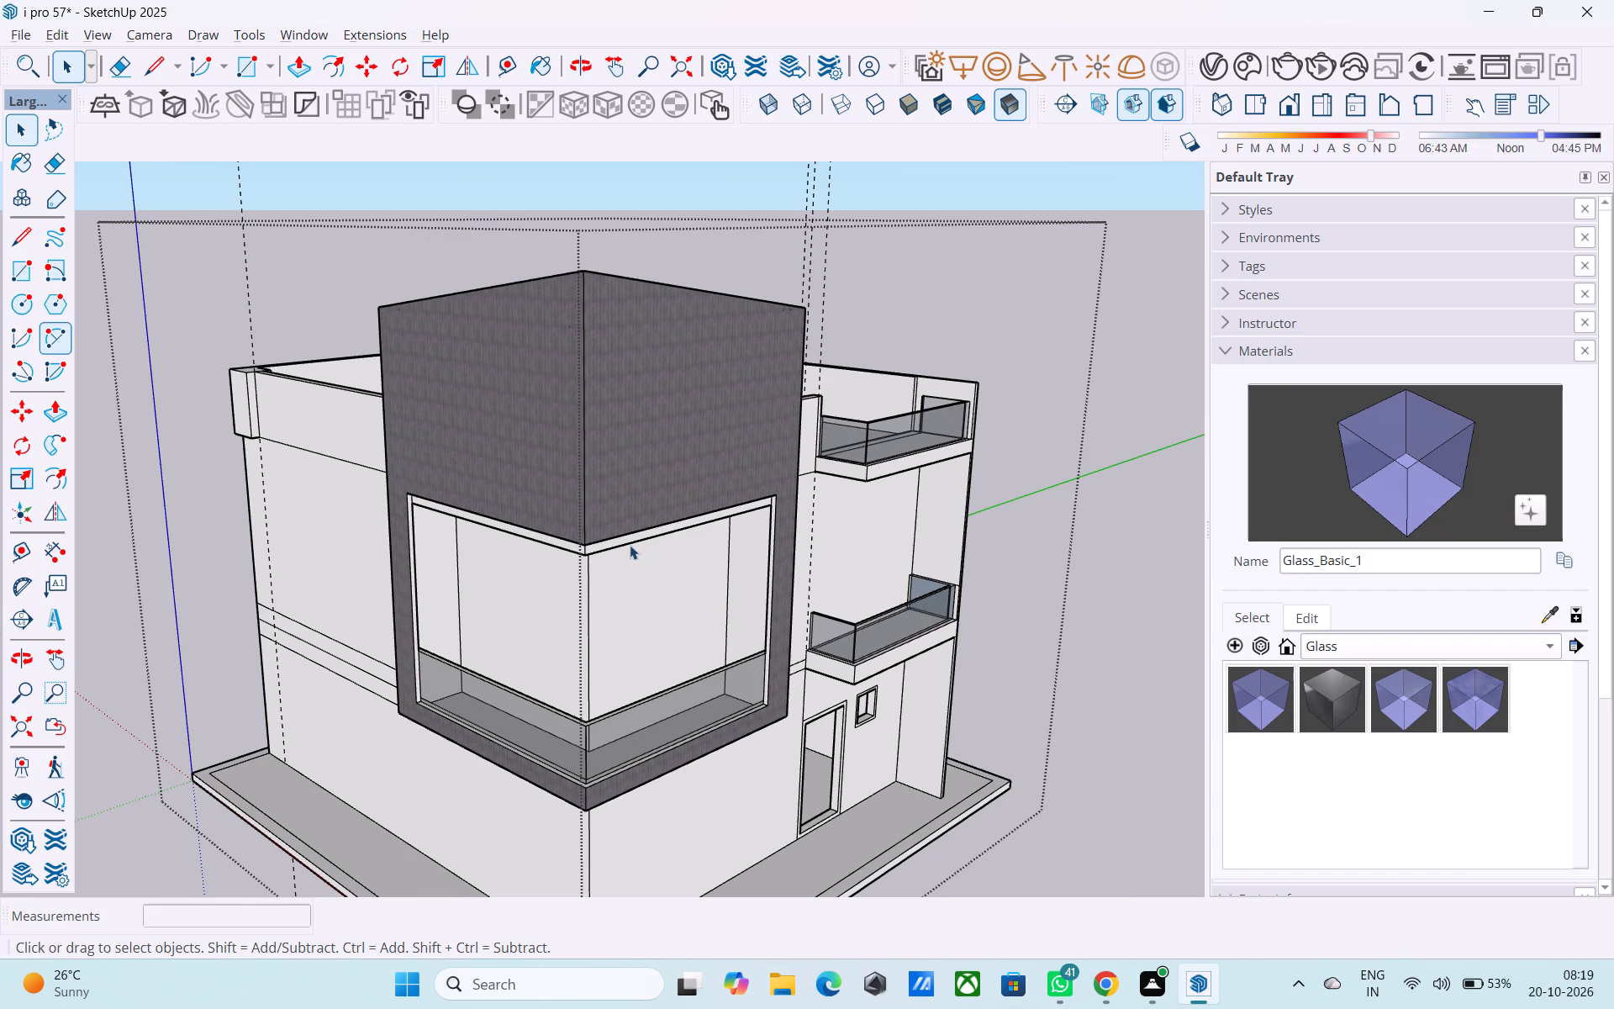
pyautogui.scroll(-1, 608, 371)
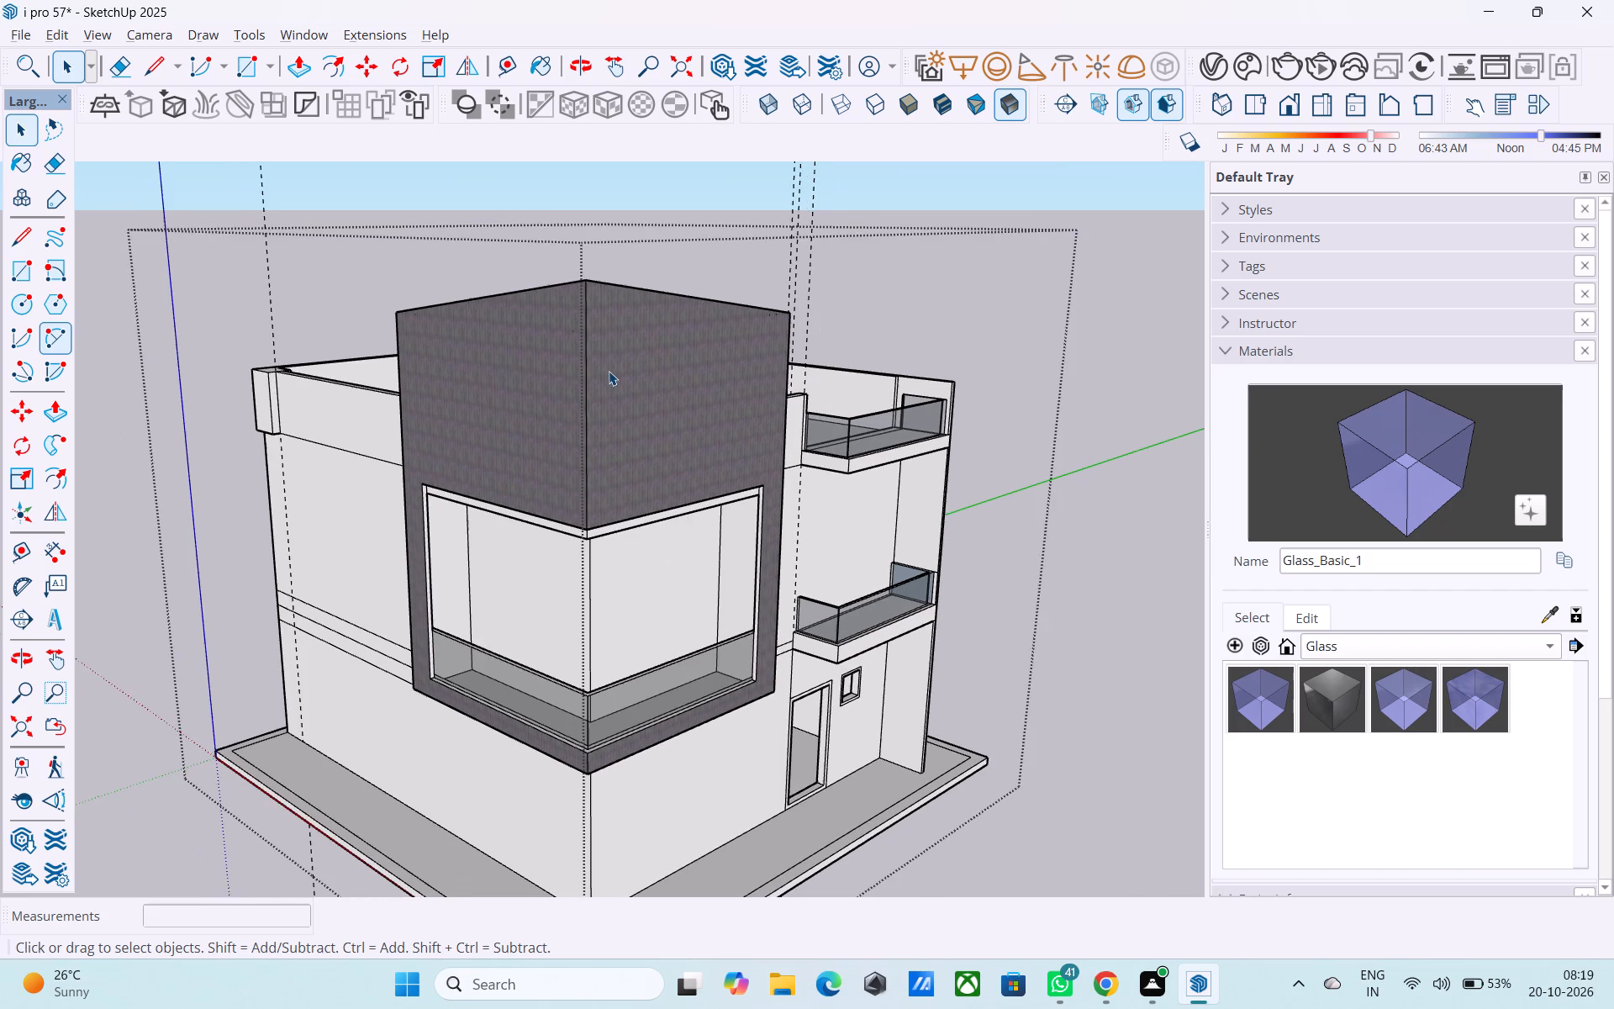
pyautogui.moveTo(606, 364); pyautogui.dragTo(1063, 258, button='middle')
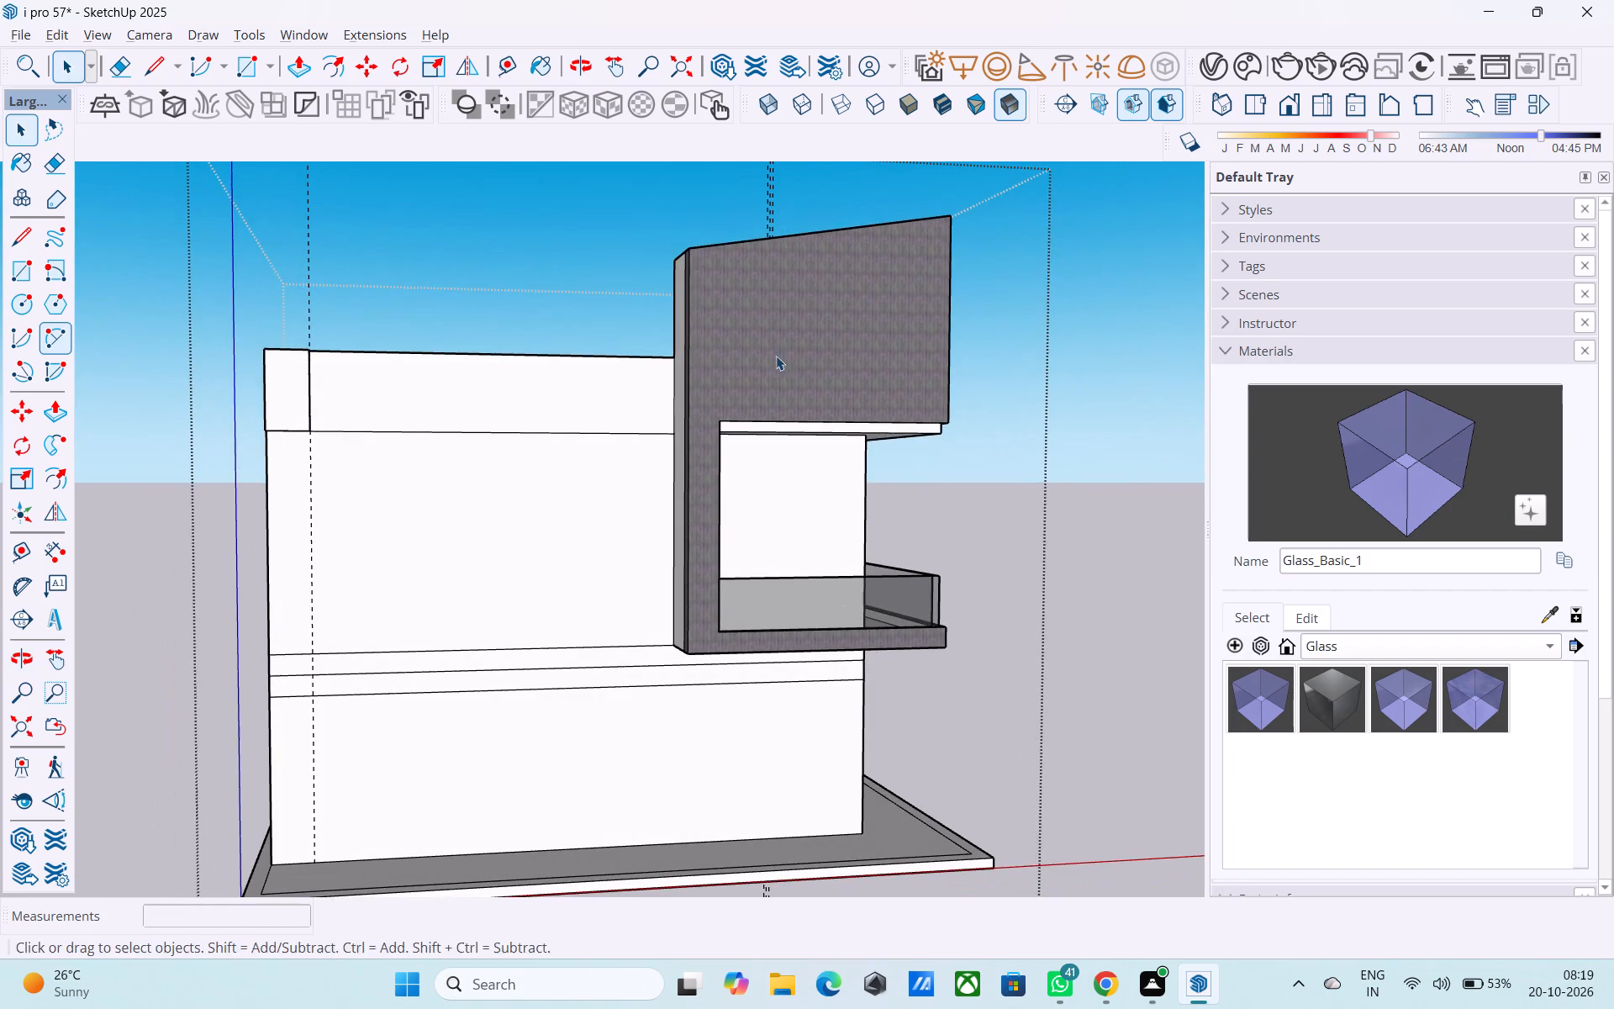
# Examine the whole house from the side wall, the rear parapet corner and the roof terrace.
pyautogui.moveTo(776, 350); pyautogui.dragTo(816, 409, button='middle')
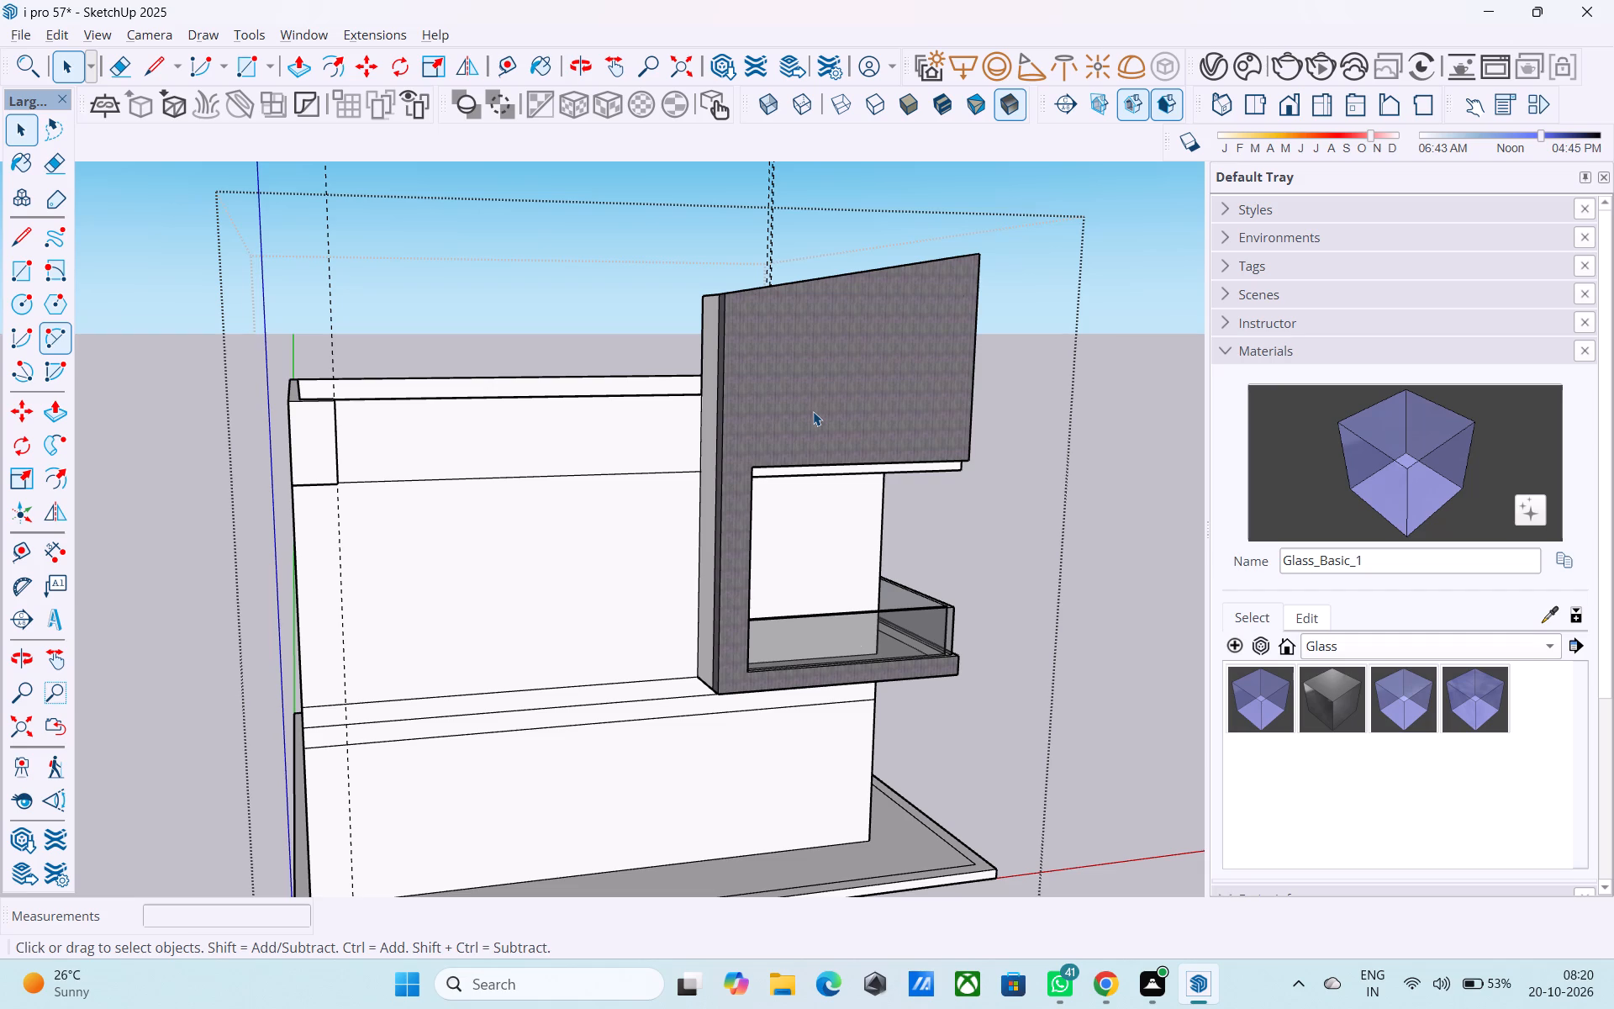
pyautogui.moveTo(810, 410); pyautogui.dragTo(844, 367, button='middle')
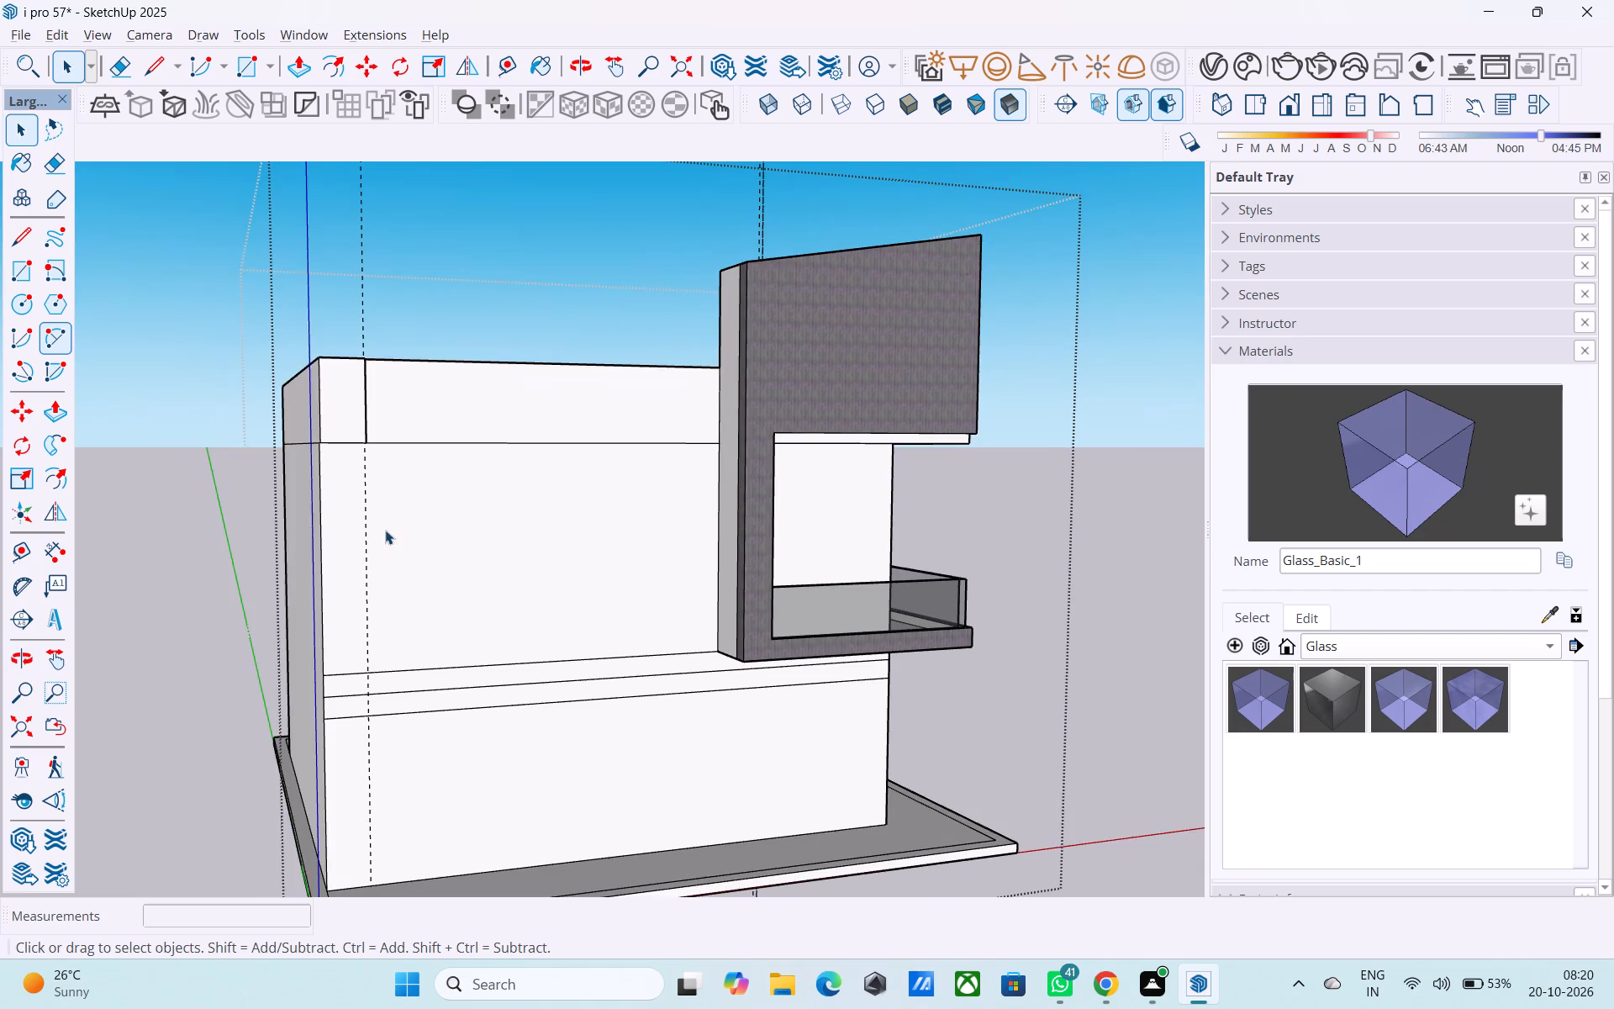
pyautogui.moveTo(385, 526); pyautogui.dragTo(385, 404, button='middle')
pyautogui.scroll(4, 366, 353)
pyautogui.moveTo(372, 357); pyautogui.dragTo(308, 547, button='middle')
pyautogui.scroll(-5, 387, 427)
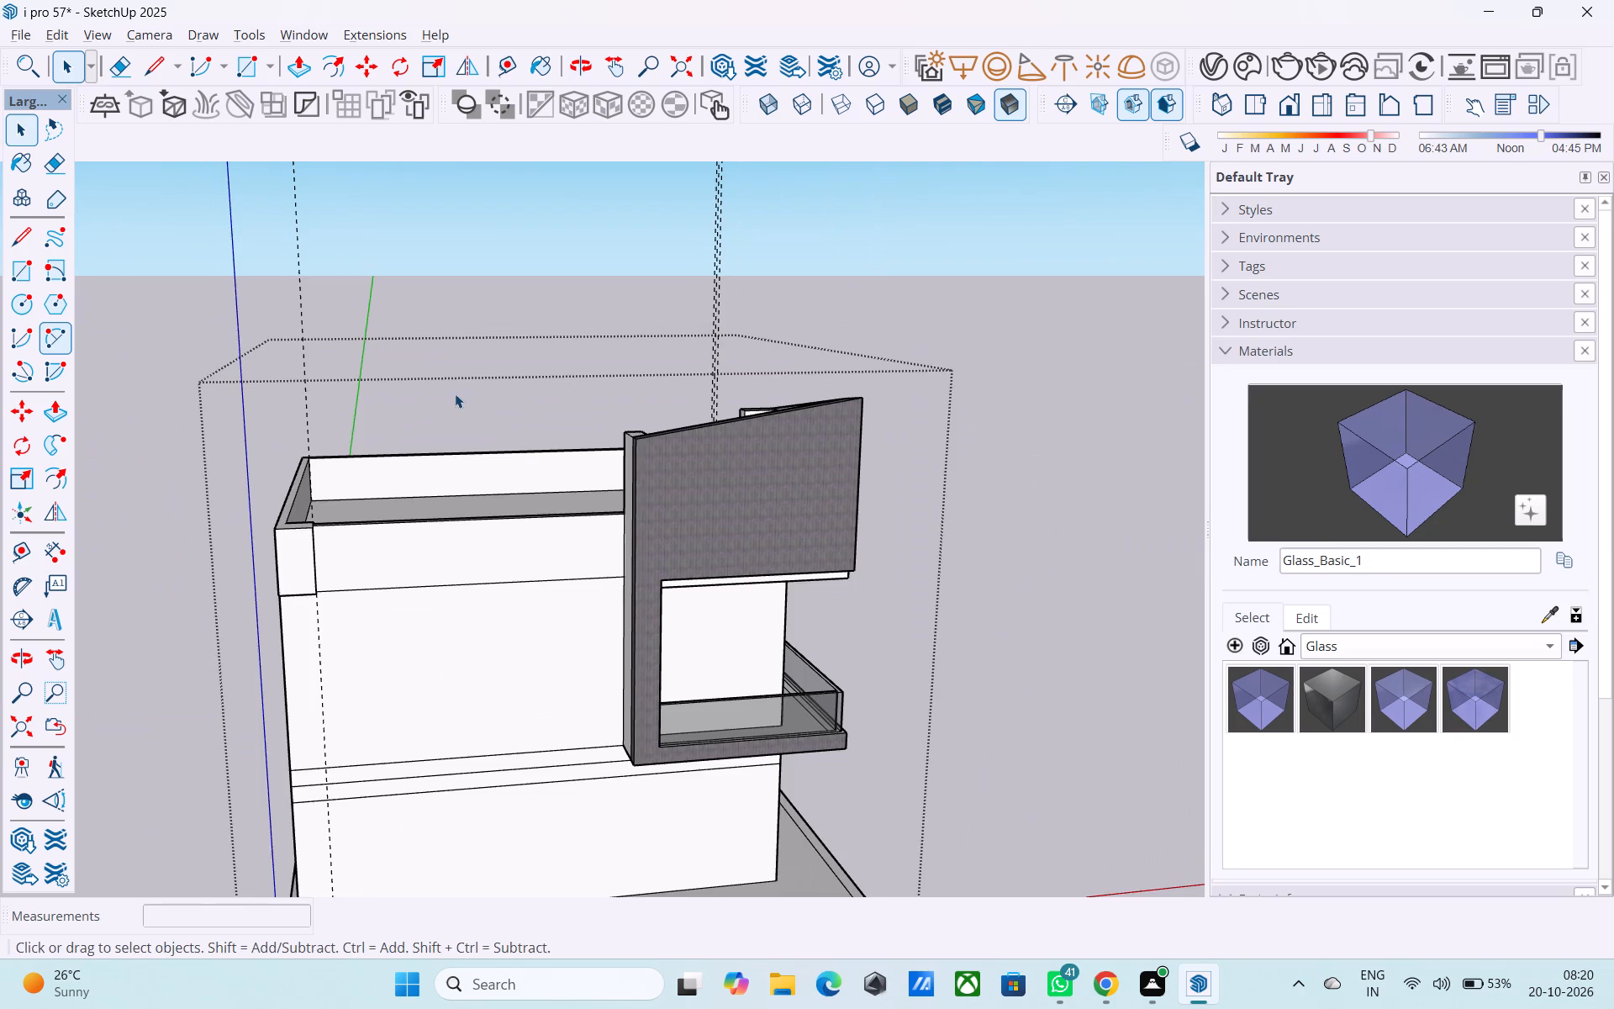
pyautogui.scroll(-3, 472, 423)
pyautogui.moveTo(462, 423); pyautogui.dragTo(337, 319, button='middle')
pyautogui.scroll(4, 493, 445)
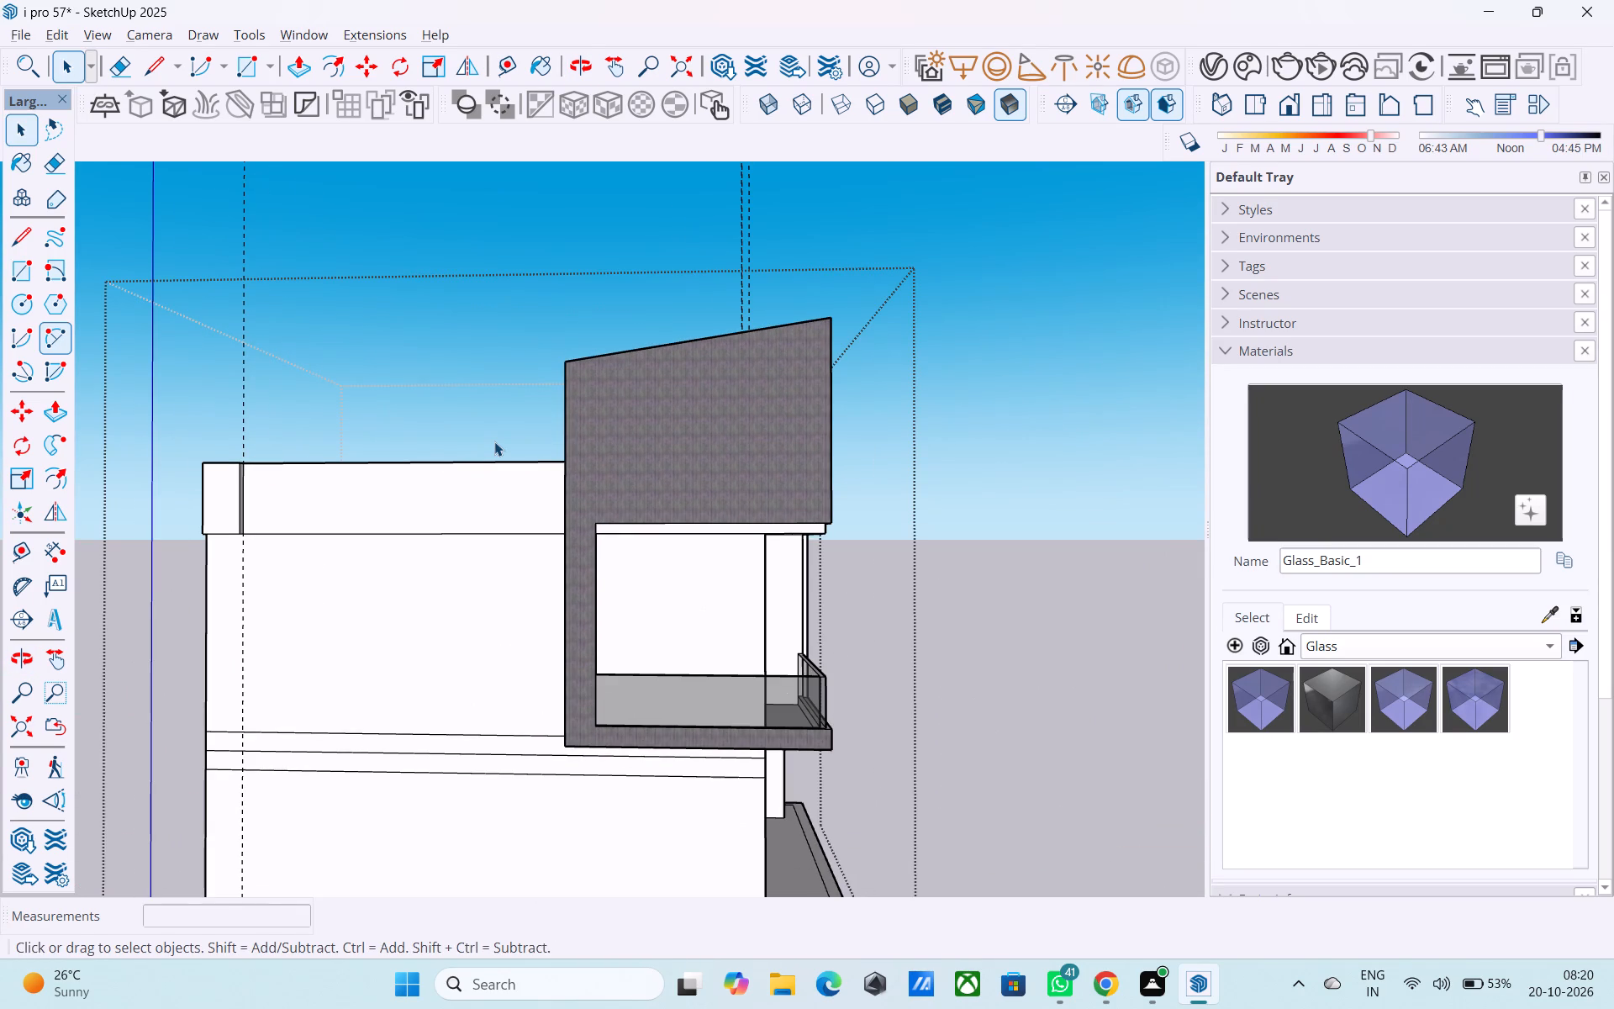
pyautogui.scroll(-3, 635, 366)
pyautogui.moveTo(641, 367); pyautogui.dragTo(569, 368, button='middle')
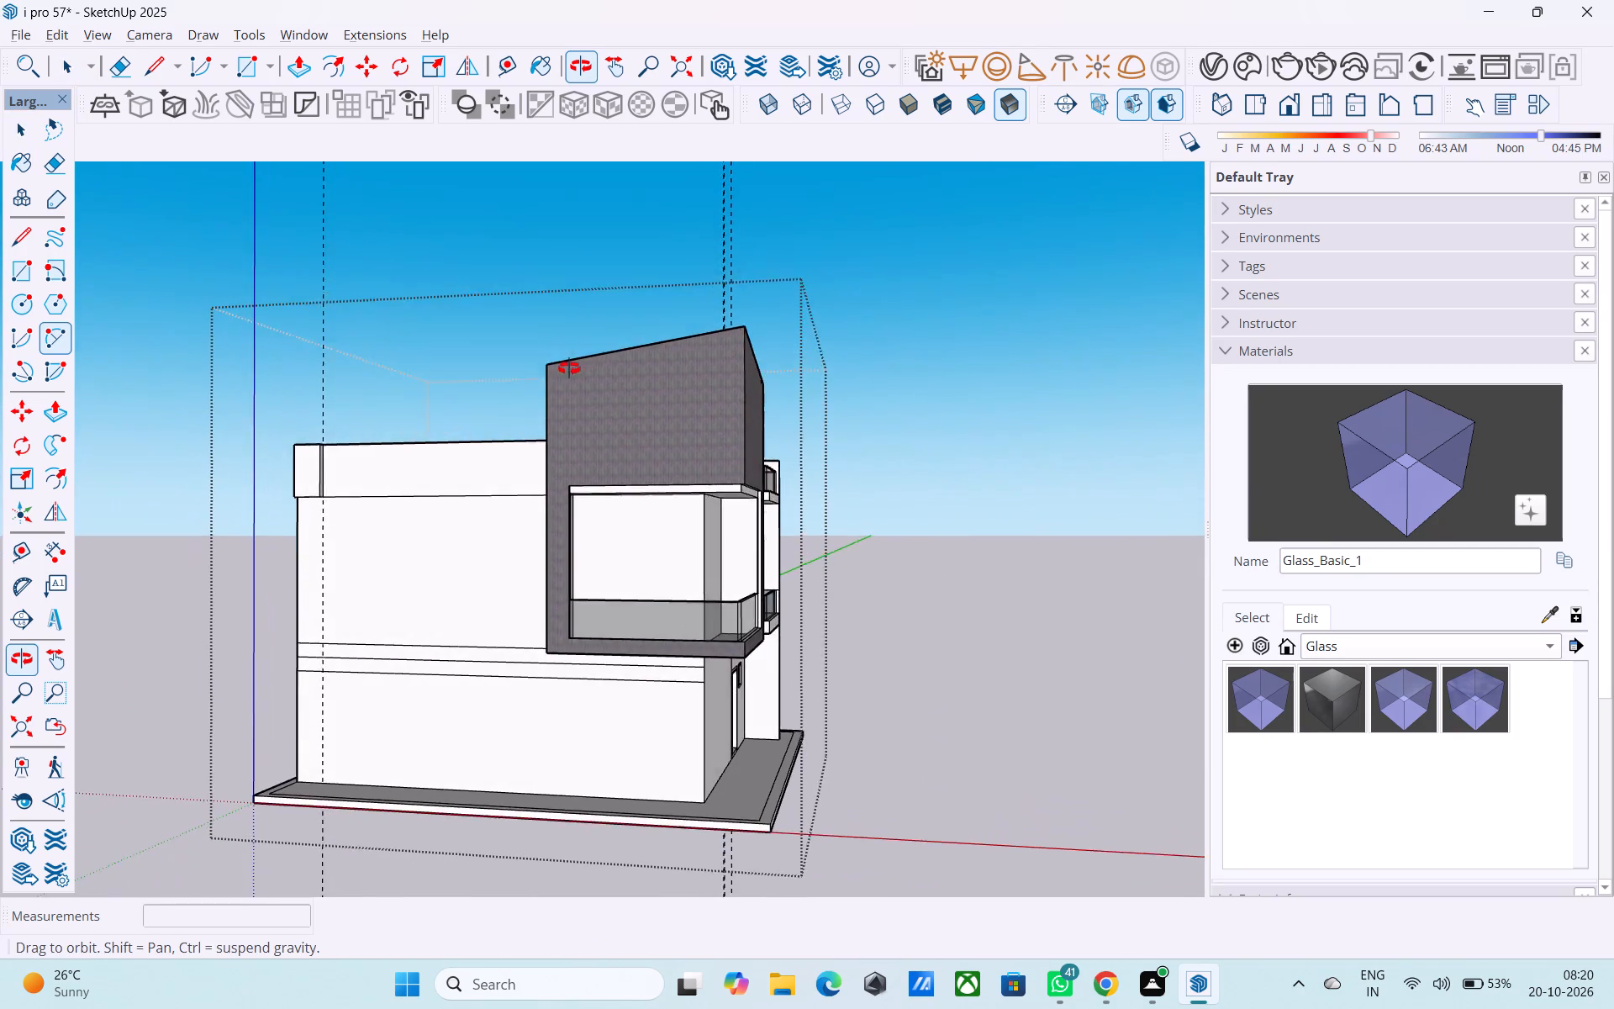
pyautogui.moveTo(569, 368); pyautogui.dragTo(610, 676, button='middle')
# Delete the cross edge on the parapet's top face between the thickened corner block and the side parapet.
pyautogui.scroll(8, 303, 581)
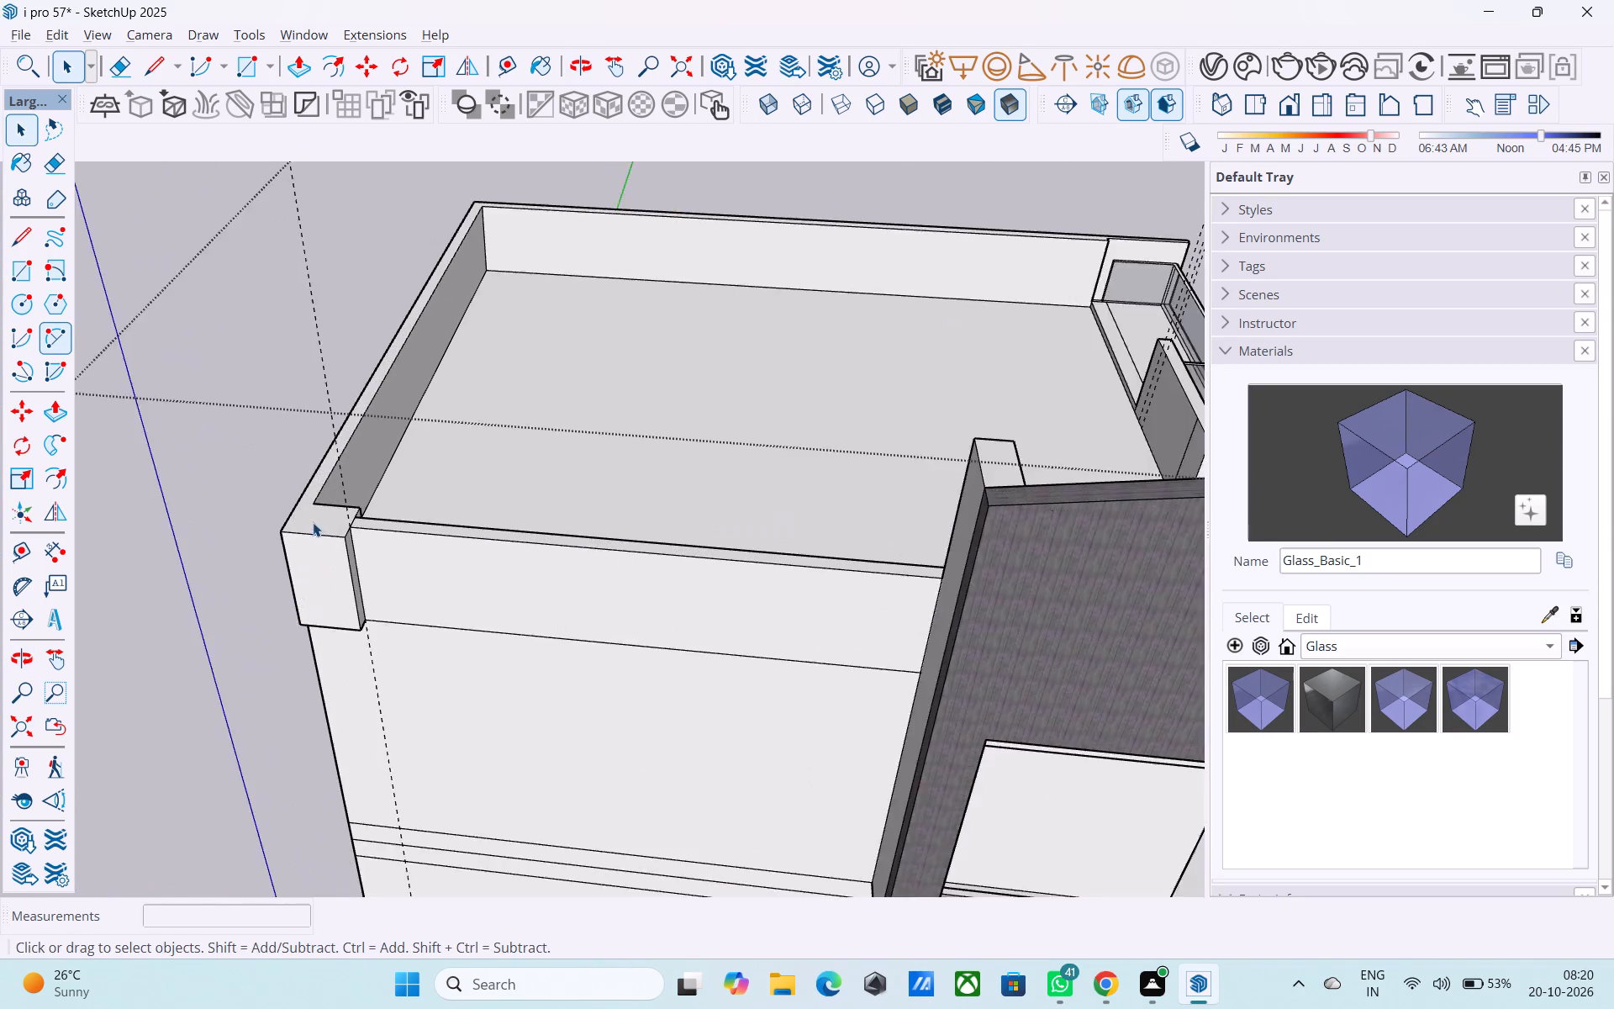
pyautogui.scroll(10, 313, 522)
pyautogui.scroll(11, 362, 518)
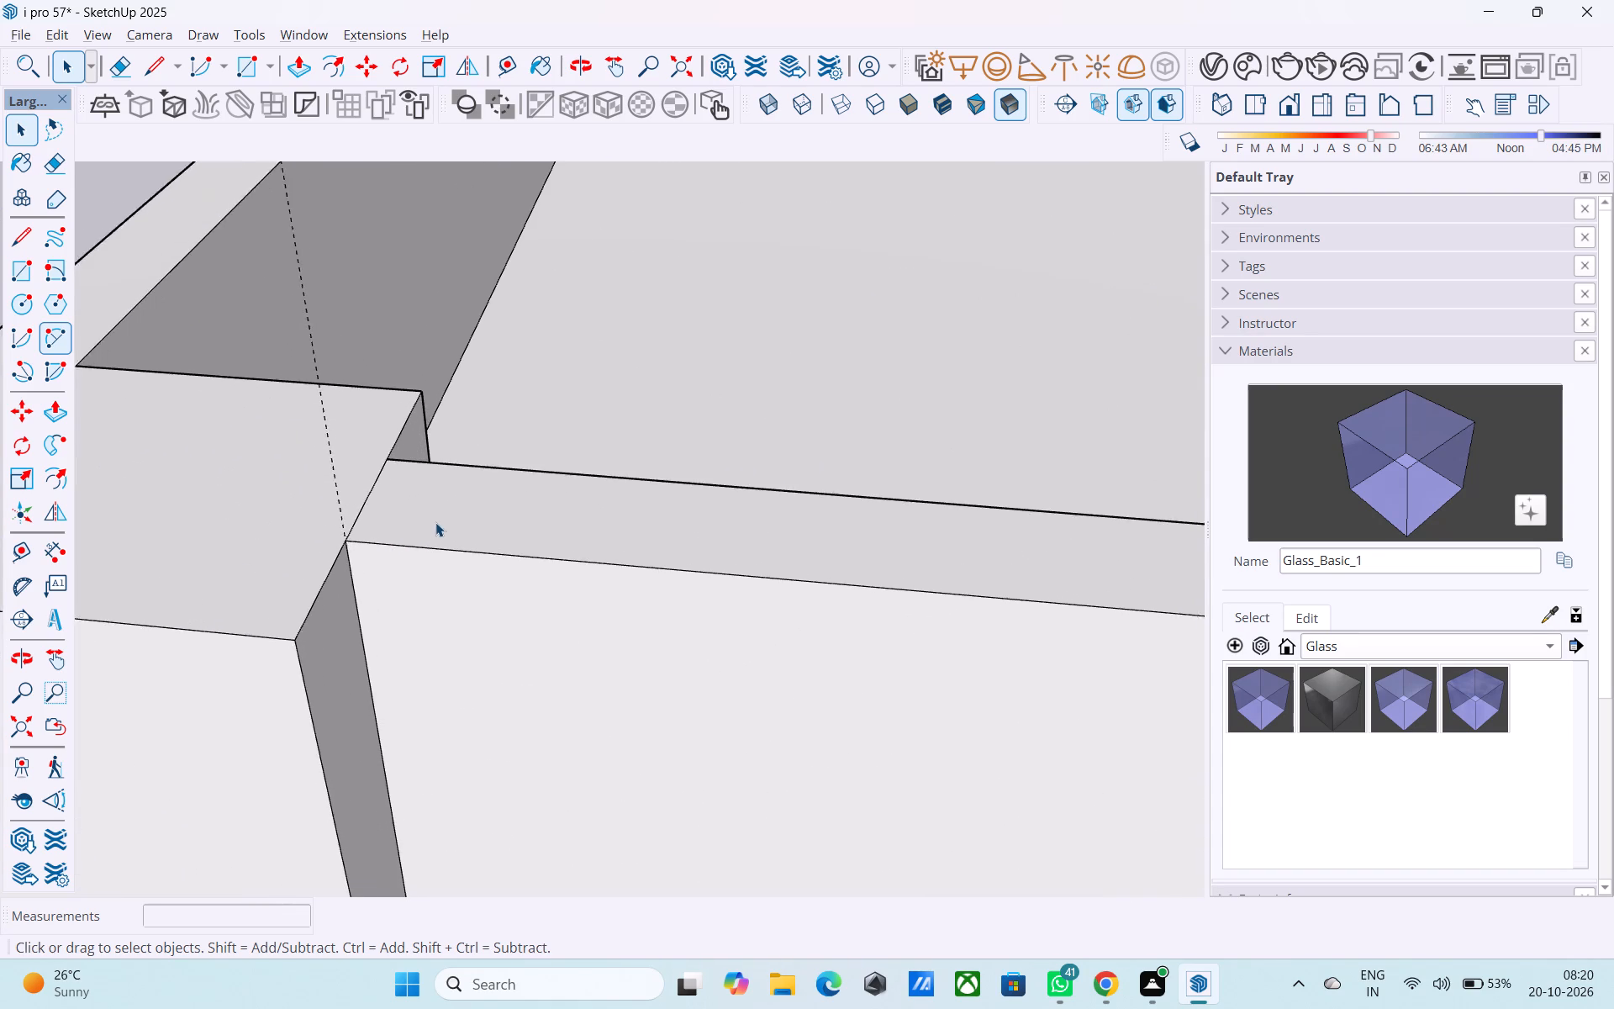
pyautogui.scroll(3, 435, 522)
pyautogui.click(351, 472)
pyautogui.scroll(1, 361, 472)
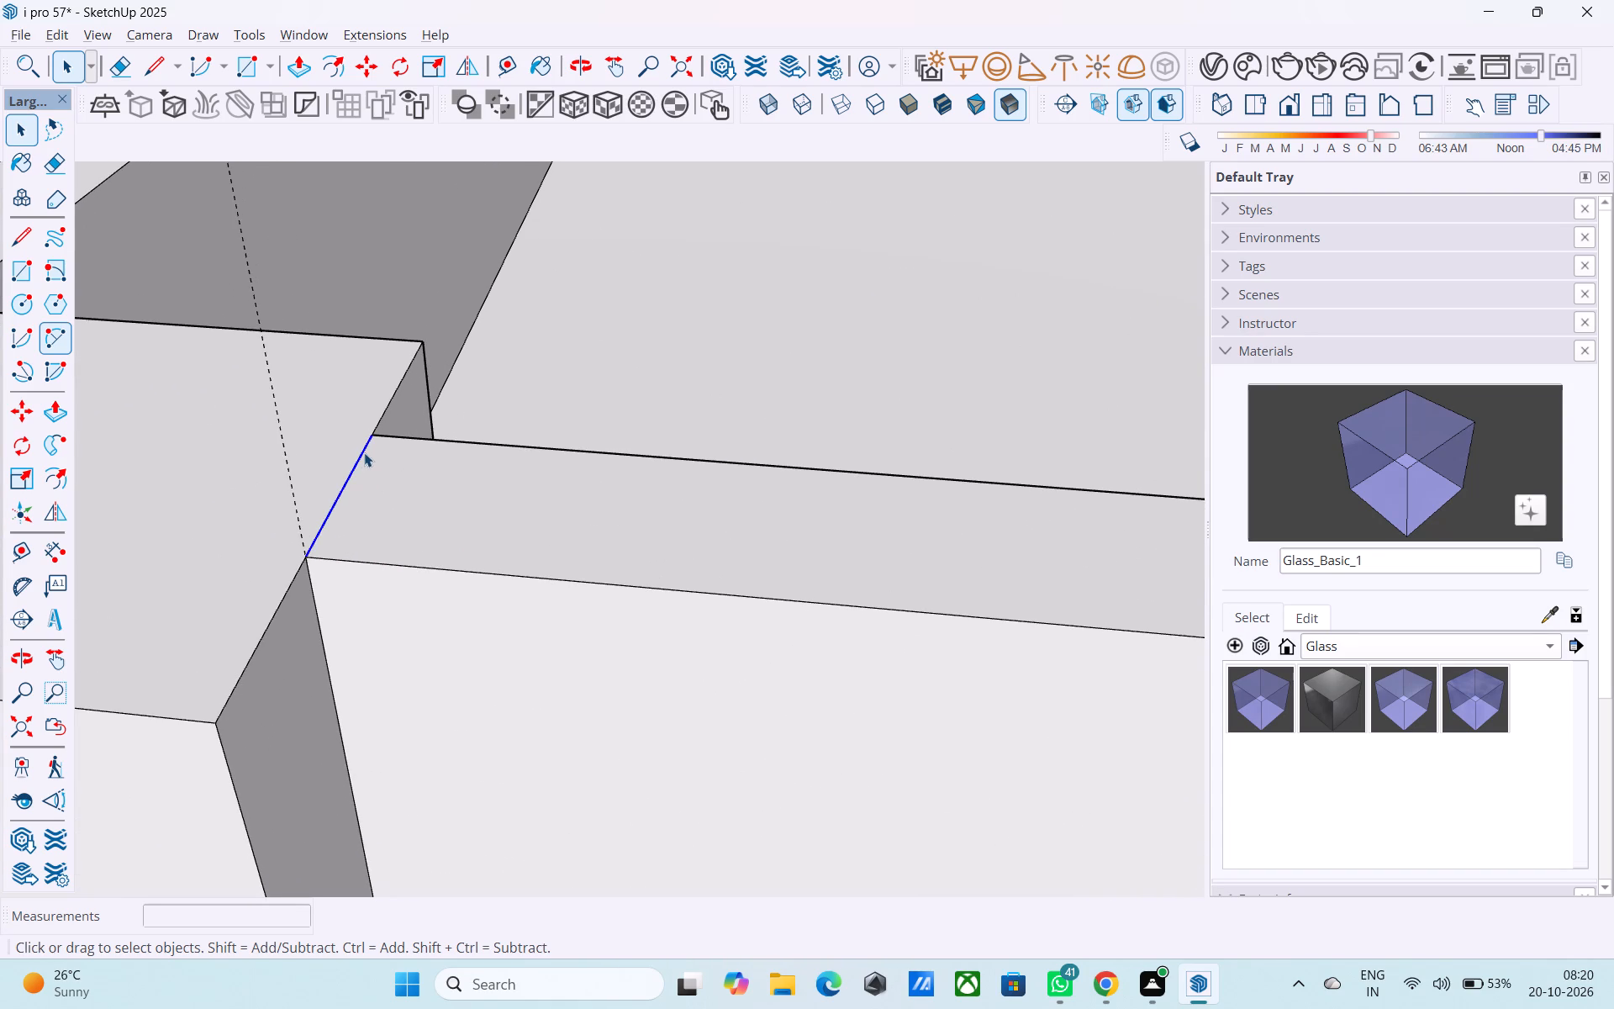
pyautogui.press('Delete')
# Examine the merged parapet top, the projecting corner block and the blank upper side wall.
pyautogui.scroll(-2, 359, 372)
pyautogui.scroll(1, 359, 372)
pyautogui.scroll(-6, 359, 372)
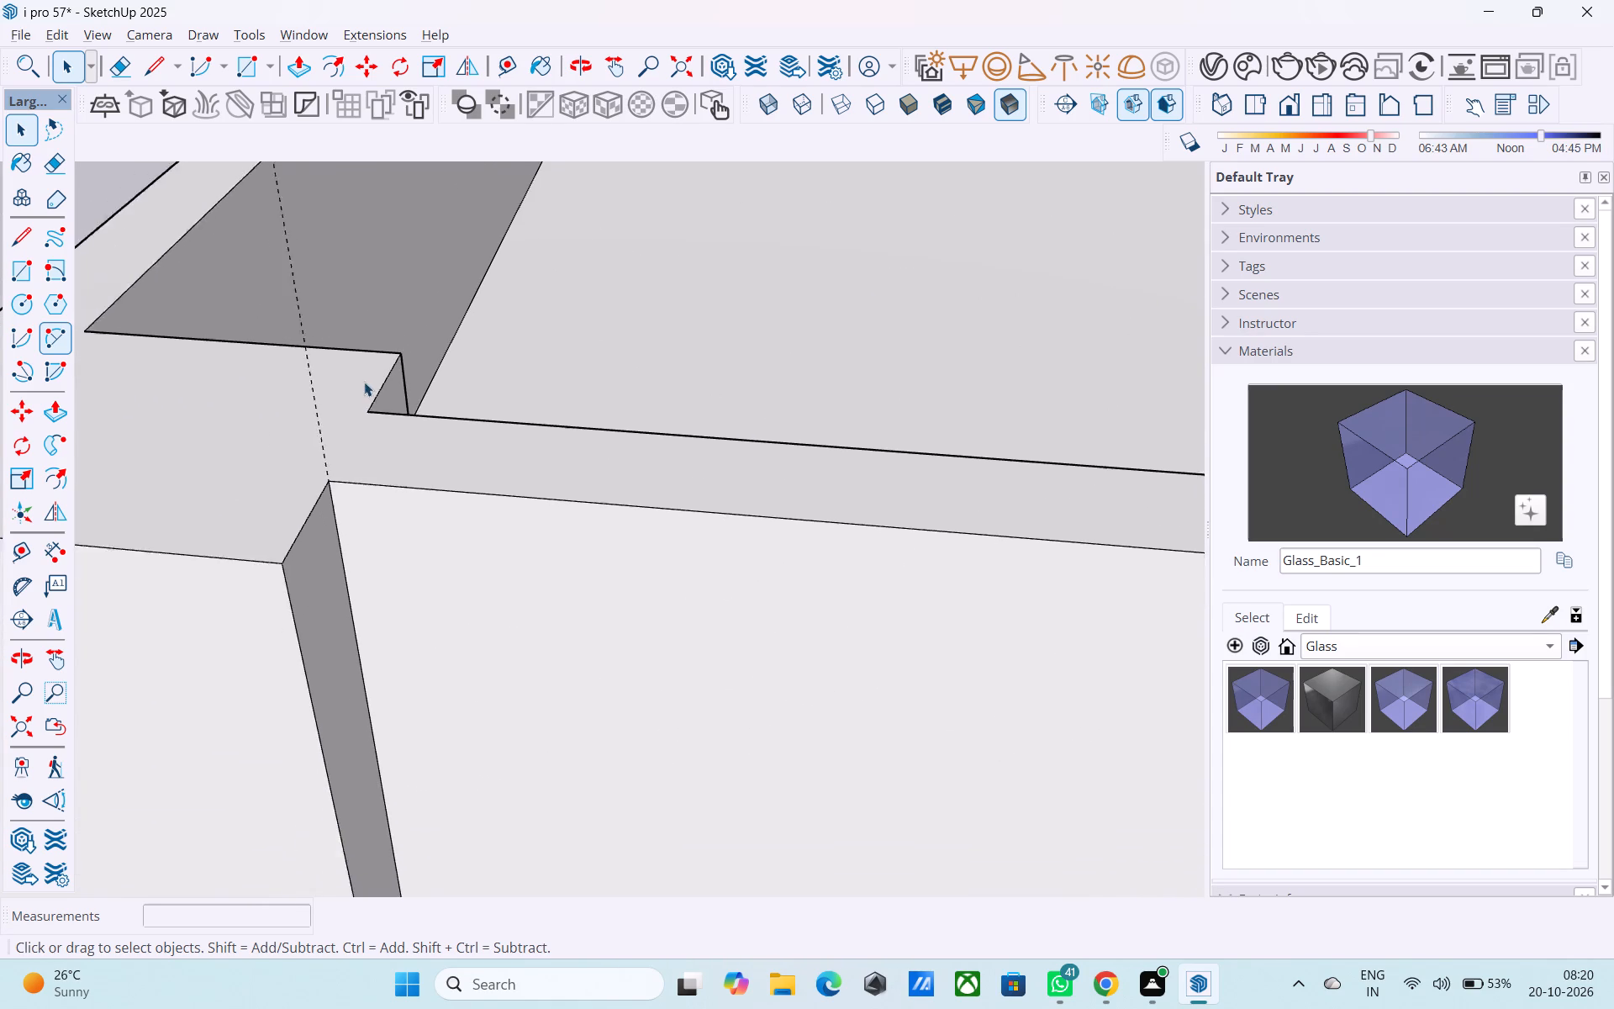
pyautogui.scroll(-8, 364, 382)
pyautogui.moveTo(451, 543); pyautogui.dragTo(426, 499, button='middle')
pyautogui.scroll(-10, 431, 495)
pyautogui.moveTo(468, 525); pyautogui.dragTo(394, 471, button='middle')
pyautogui.scroll(-2, 394, 448)
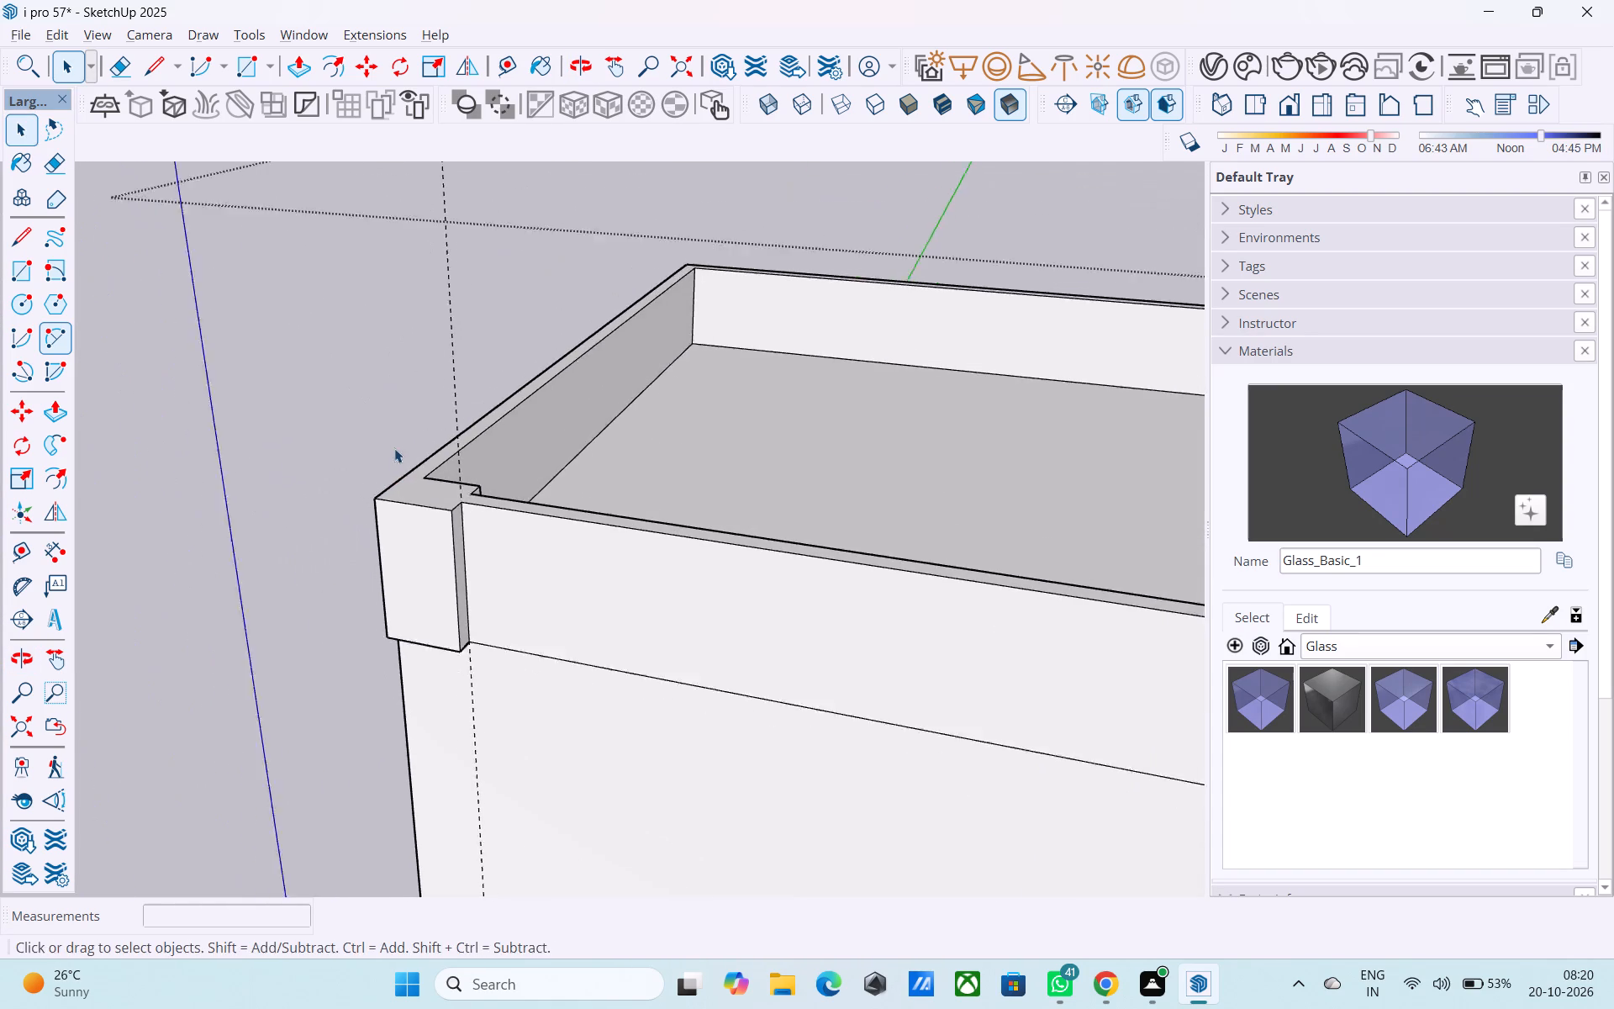
pyautogui.scroll(-4, 394, 448)
pyautogui.moveTo(522, 513); pyautogui.dragTo(391, 380, button='middle')
pyautogui.scroll(5, 340, 388)
pyautogui.moveTo(386, 496); pyautogui.dragTo(355, 481, button='middle')
pyautogui.scroll(-5, 355, 475)
pyautogui.moveTo(356, 471); pyautogui.dragTo(527, 457, button='middle')
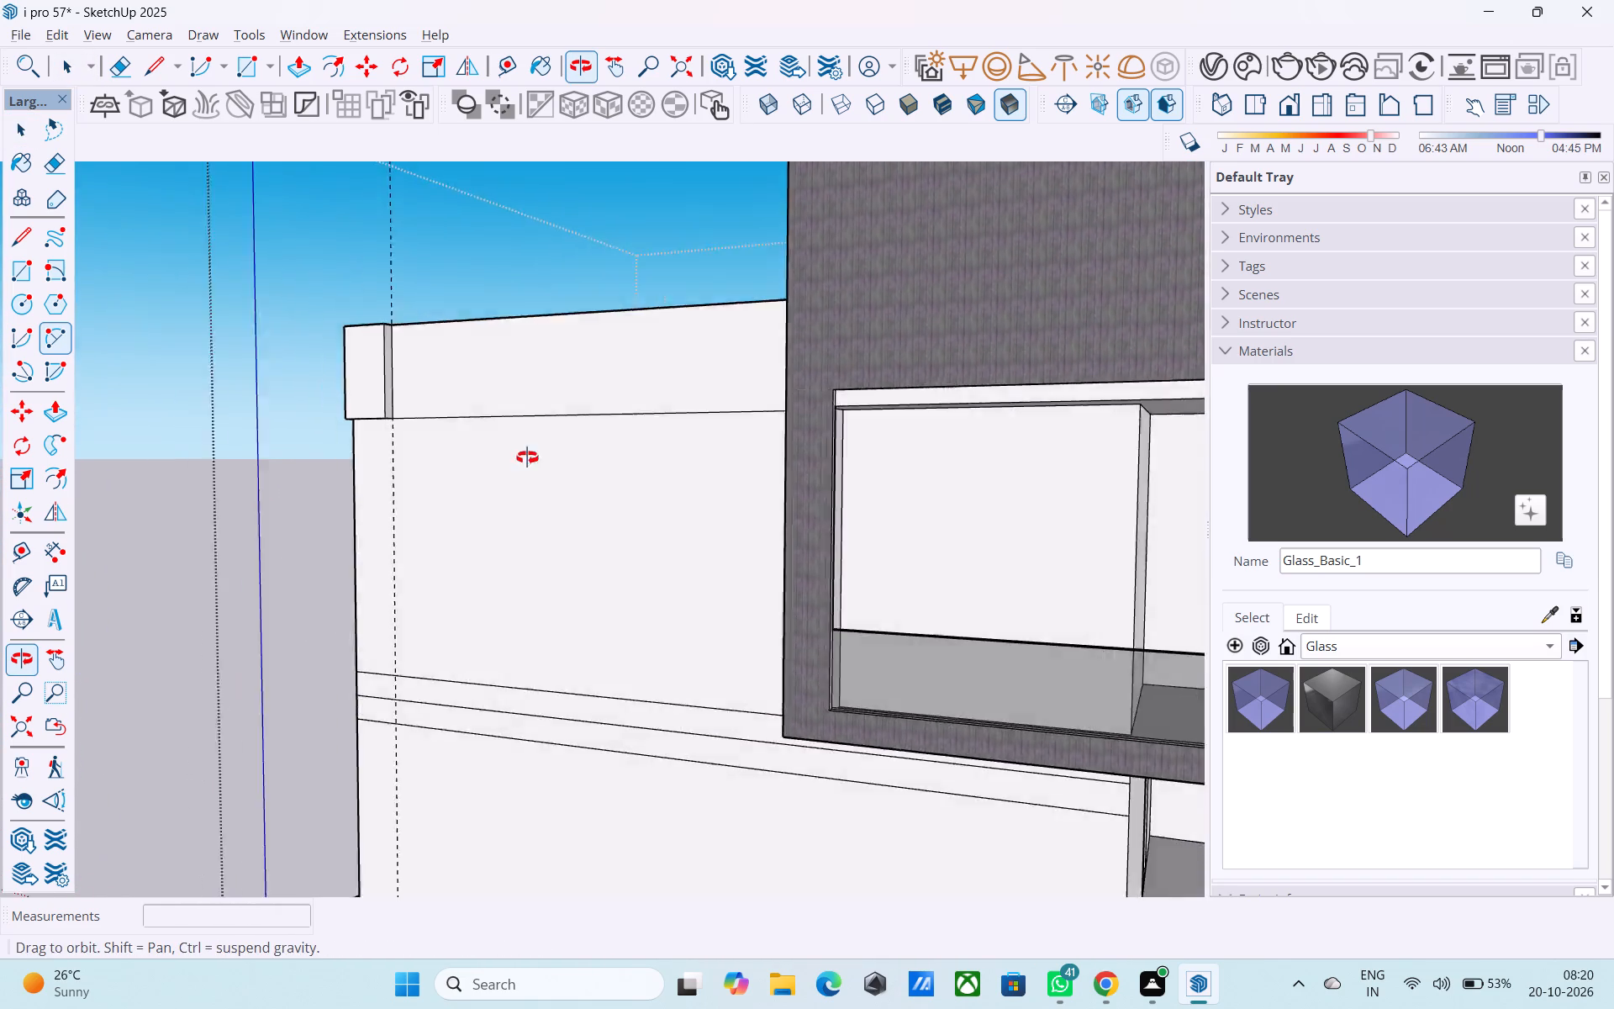
pyautogui.moveTo(527, 457); pyautogui.dragTo(628, 482, button='middle')
pyautogui.keyDown('shift'); pyautogui.moveTo(670, 519); pyautogui.dragTo(557, 480, button='middle'); pyautogui.keyUp('shift')
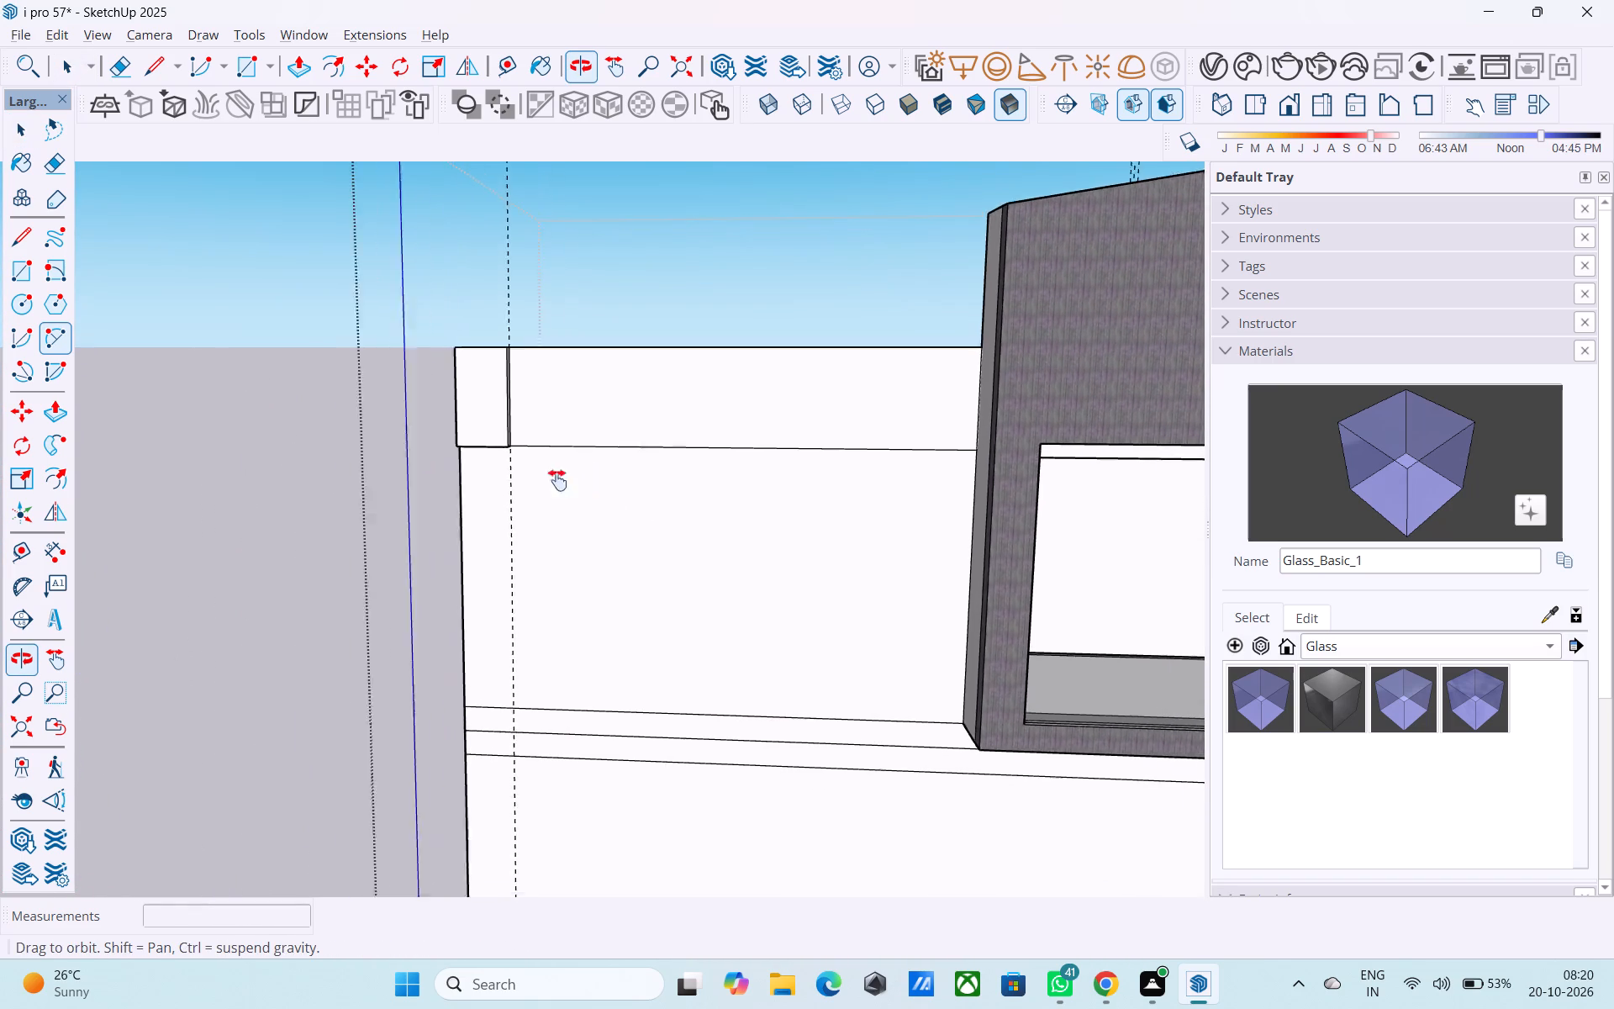
pyautogui.keyDown('shift'); pyautogui.moveTo(557, 480); pyautogui.dragTo(557, 468, button='middle'); pyautogui.keyUp('shift')
pyautogui.keyDown('shift'); pyautogui.moveTo(684, 527); pyautogui.dragTo(430, 537, button='middle'); pyautogui.keyUp('shift')
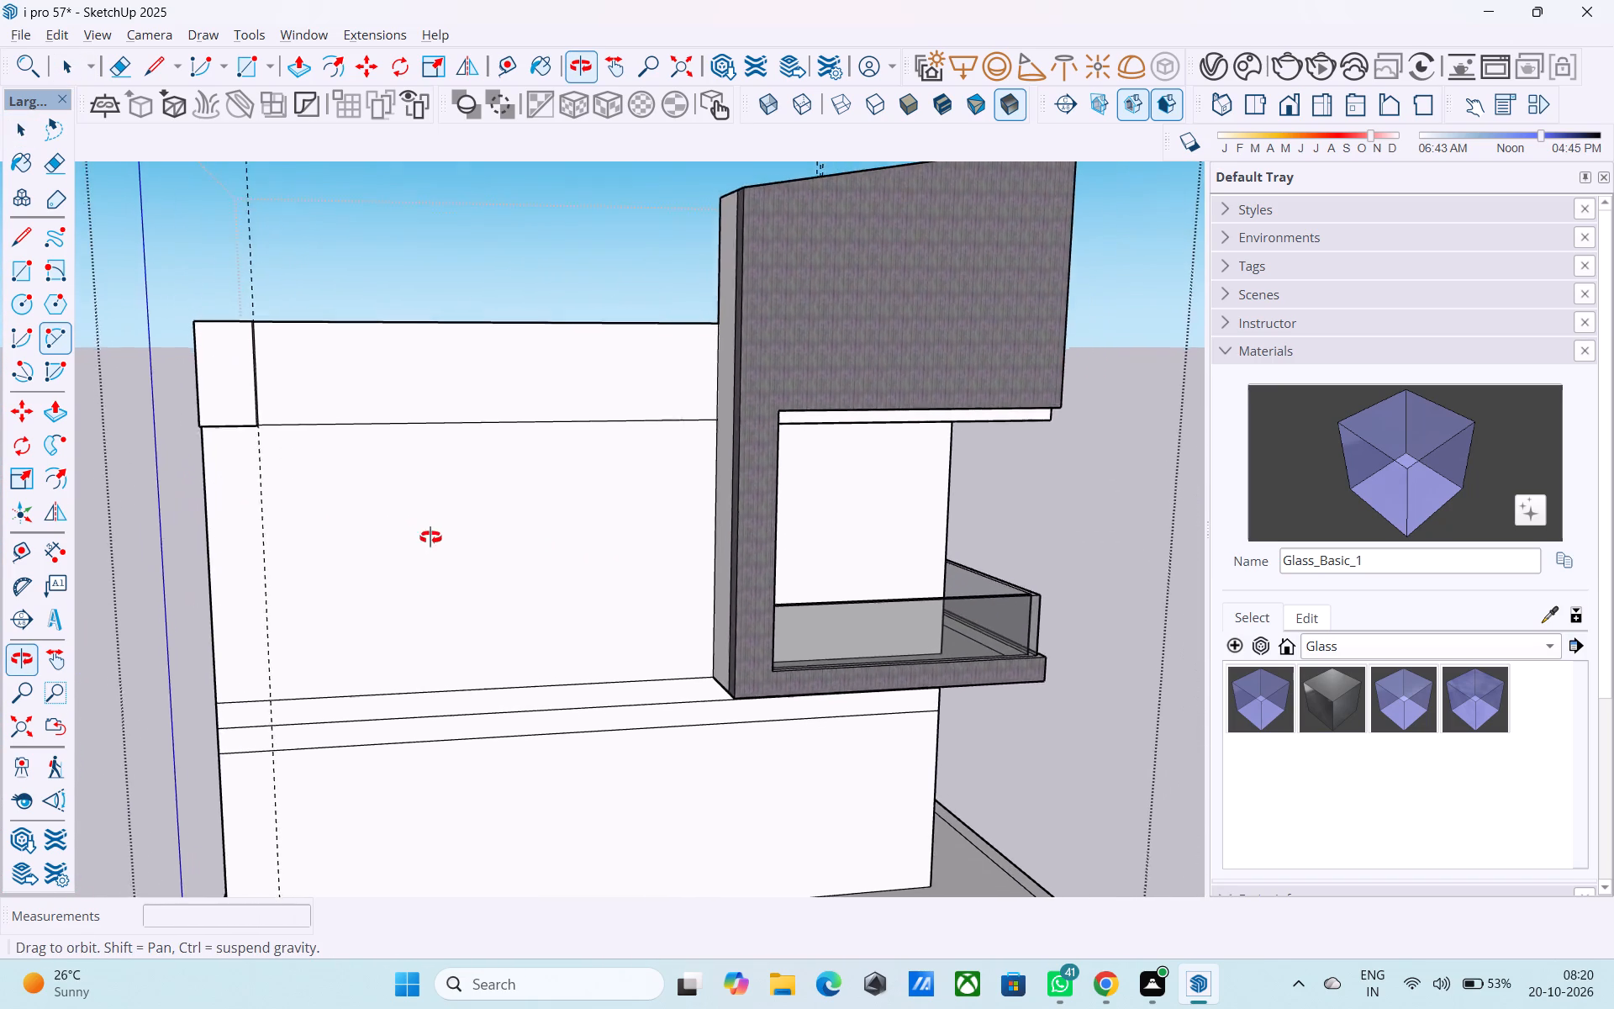
pyautogui.keyDown('shift'); pyautogui.moveTo(430, 537); pyautogui.dragTo(462, 567, button='middle'); pyautogui.keyUp('shift')
# Draw an 8' by 6' rectangle on the upper side wall, starting where the vertical guide crosses the upper horizontal line.
pyautogui.press('r')
pyautogui.moveTo(430, 757); pyautogui.dragTo(524, 721, button='middle')
pyautogui.scroll(1, 521, 721)
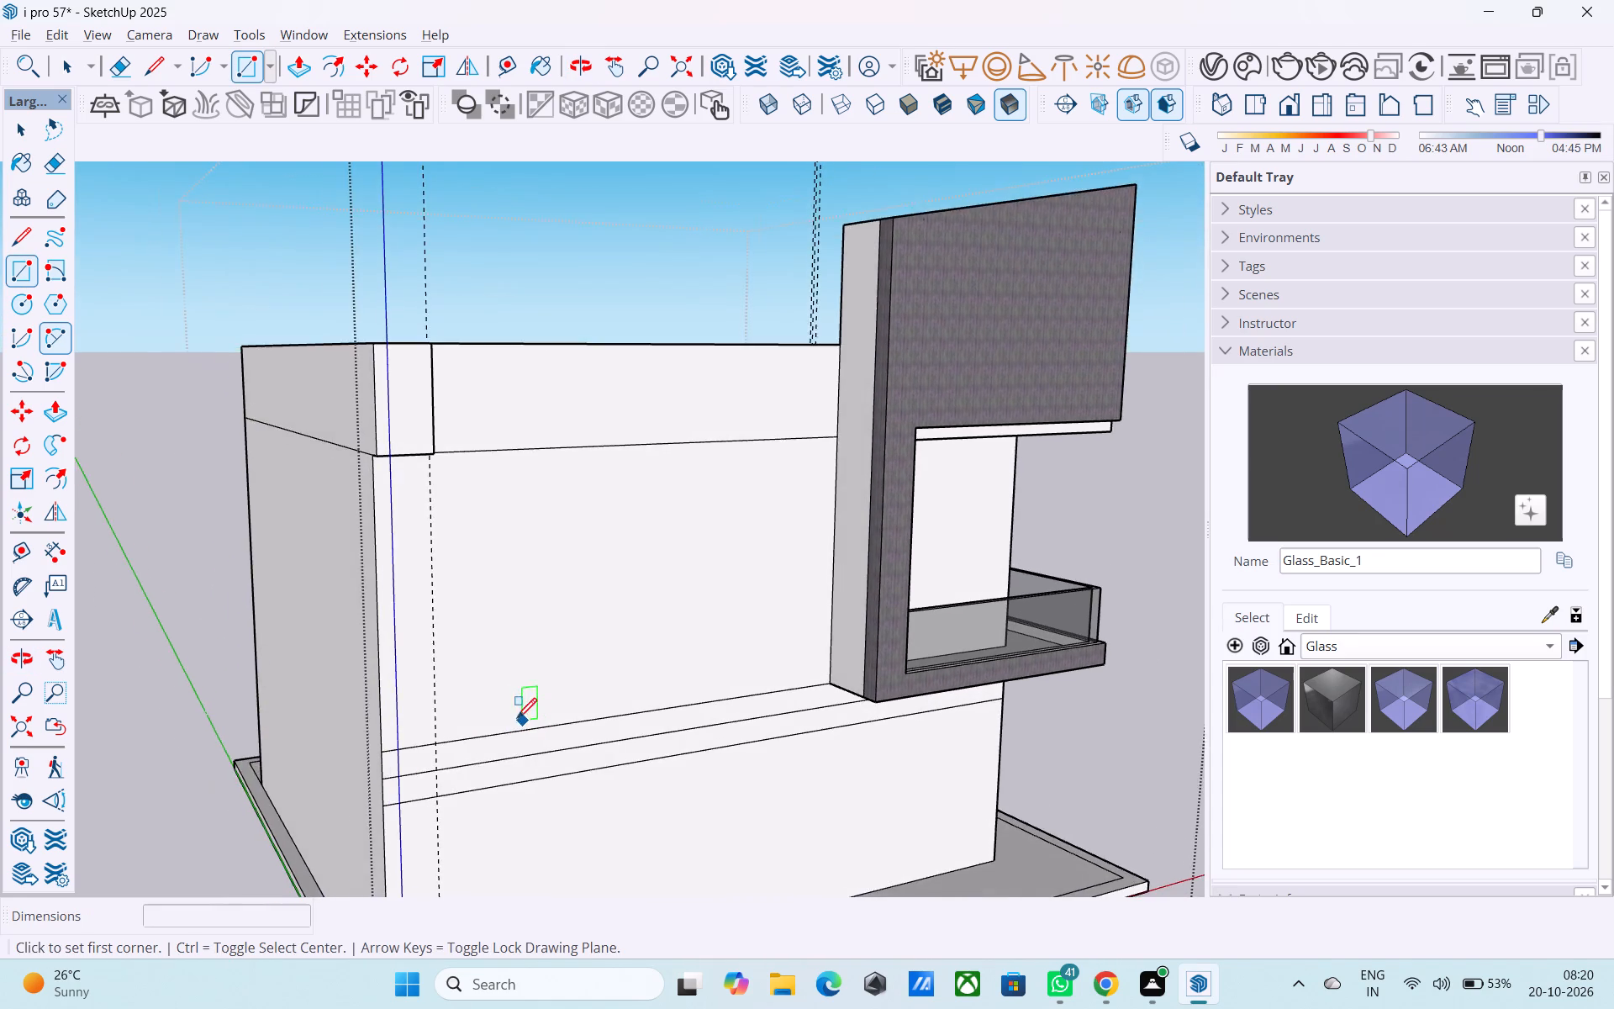
pyautogui.scroll(1, 517, 720)
pyautogui.scroll(1, 428, 752)
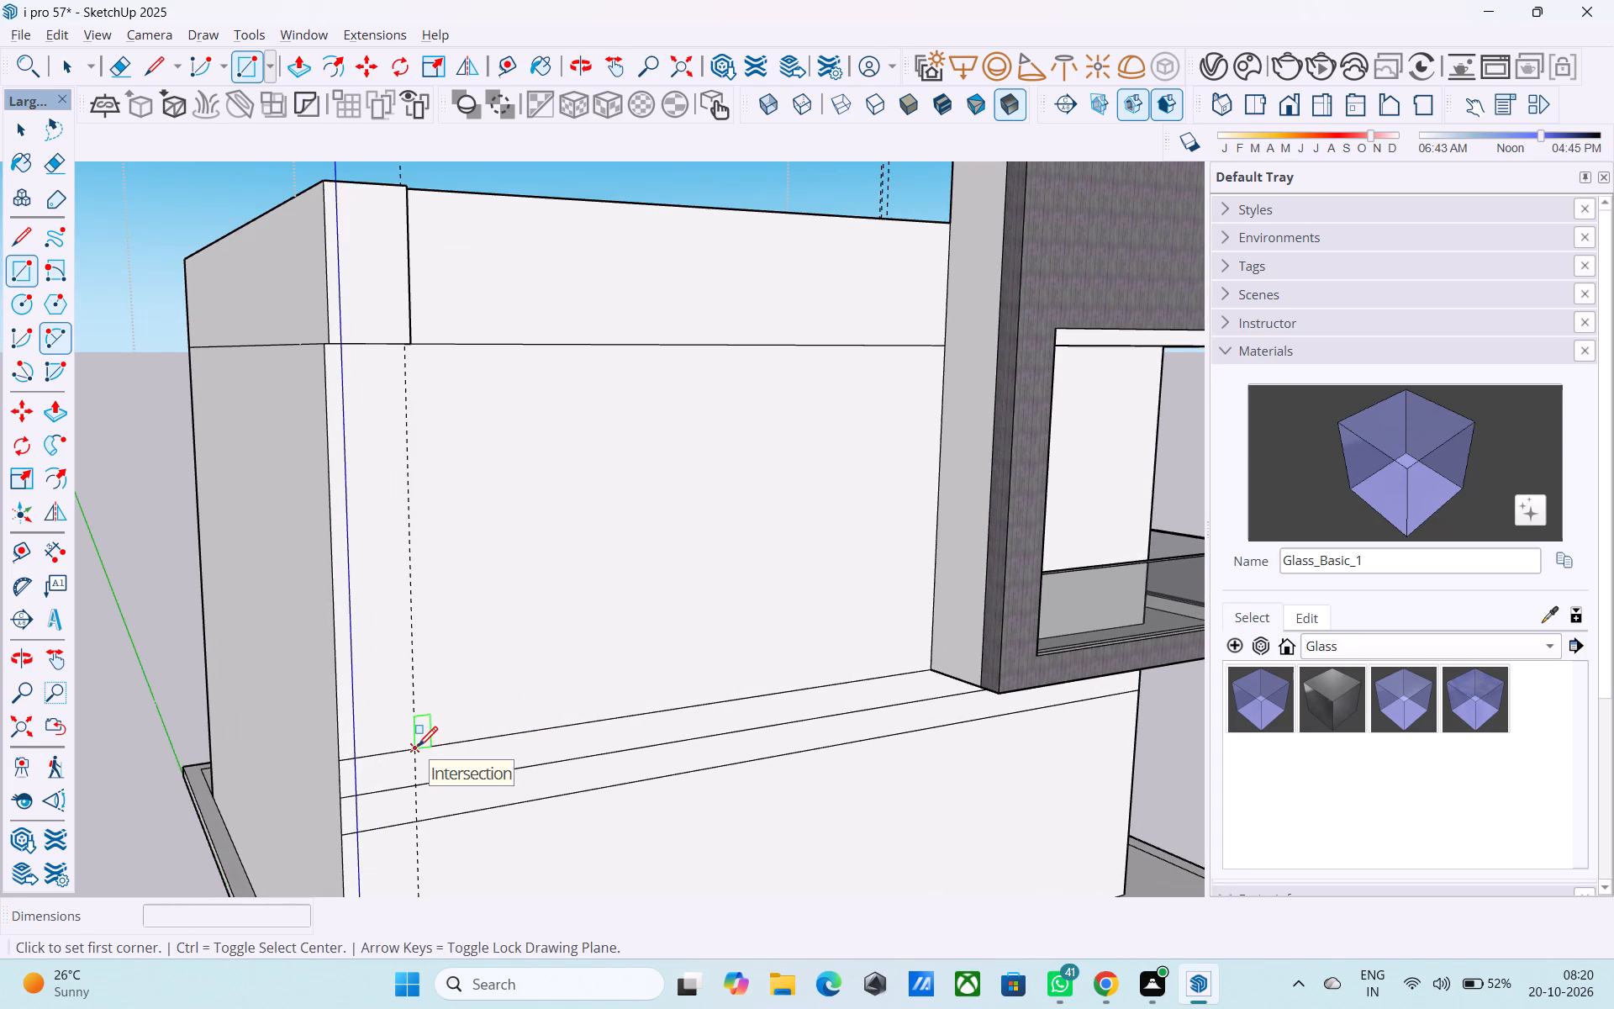
pyautogui.click(418, 747)
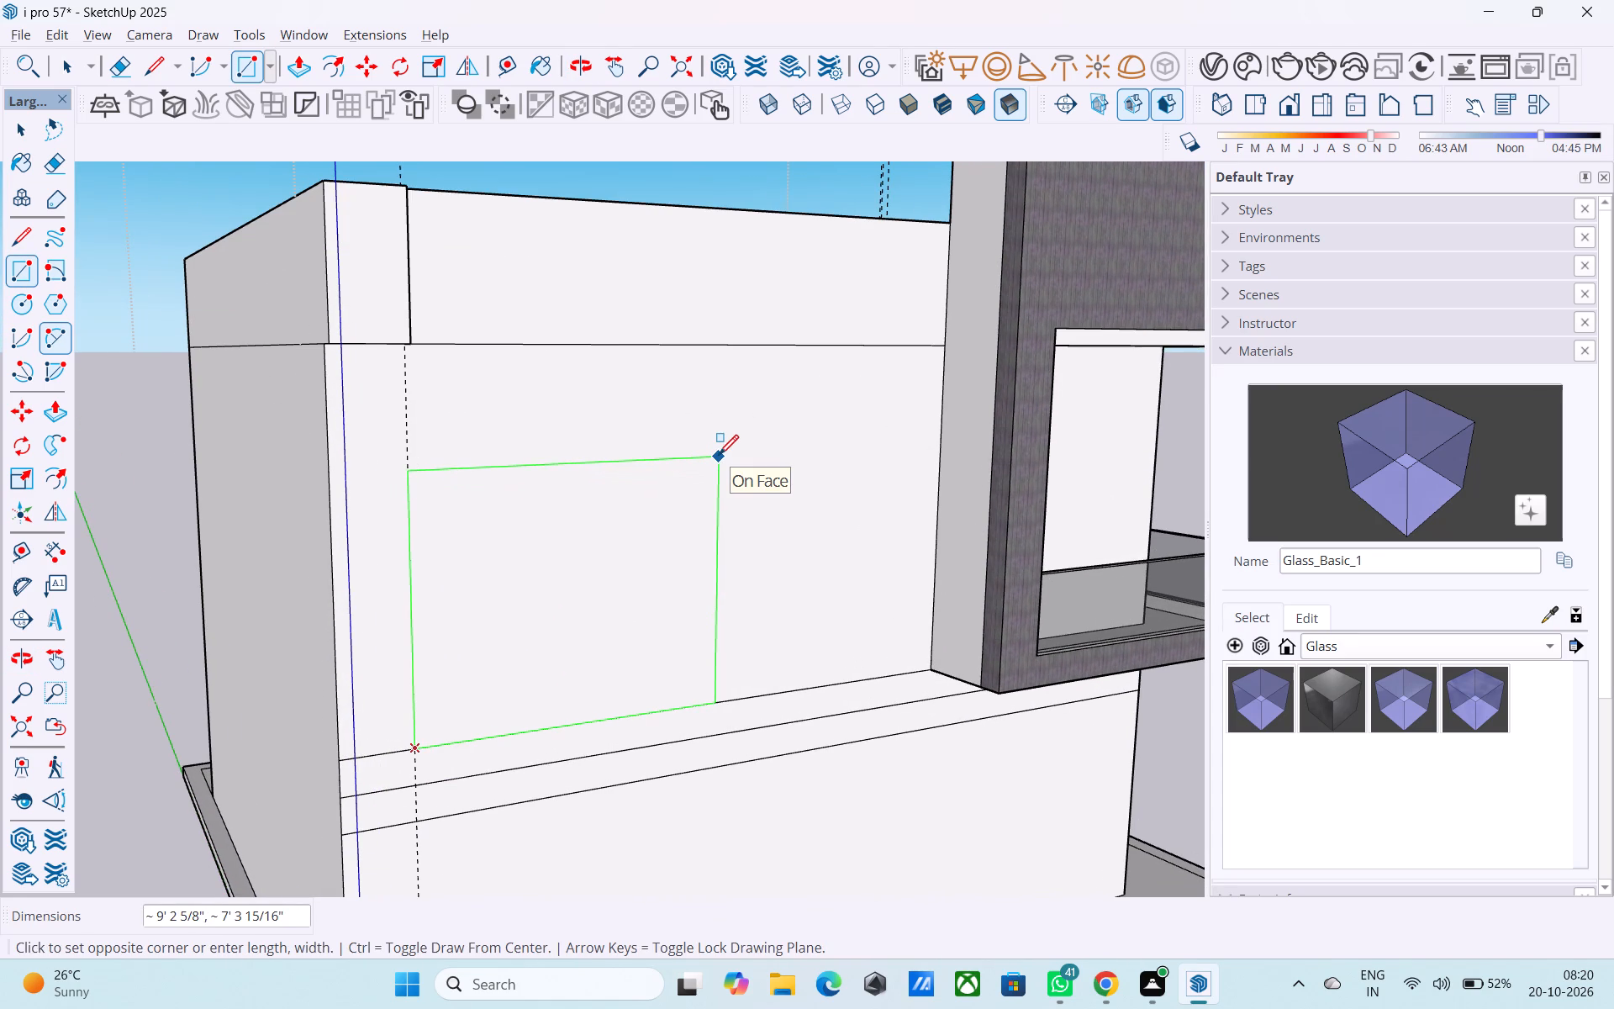
pyautogui.scroll(-8, 535, 460)
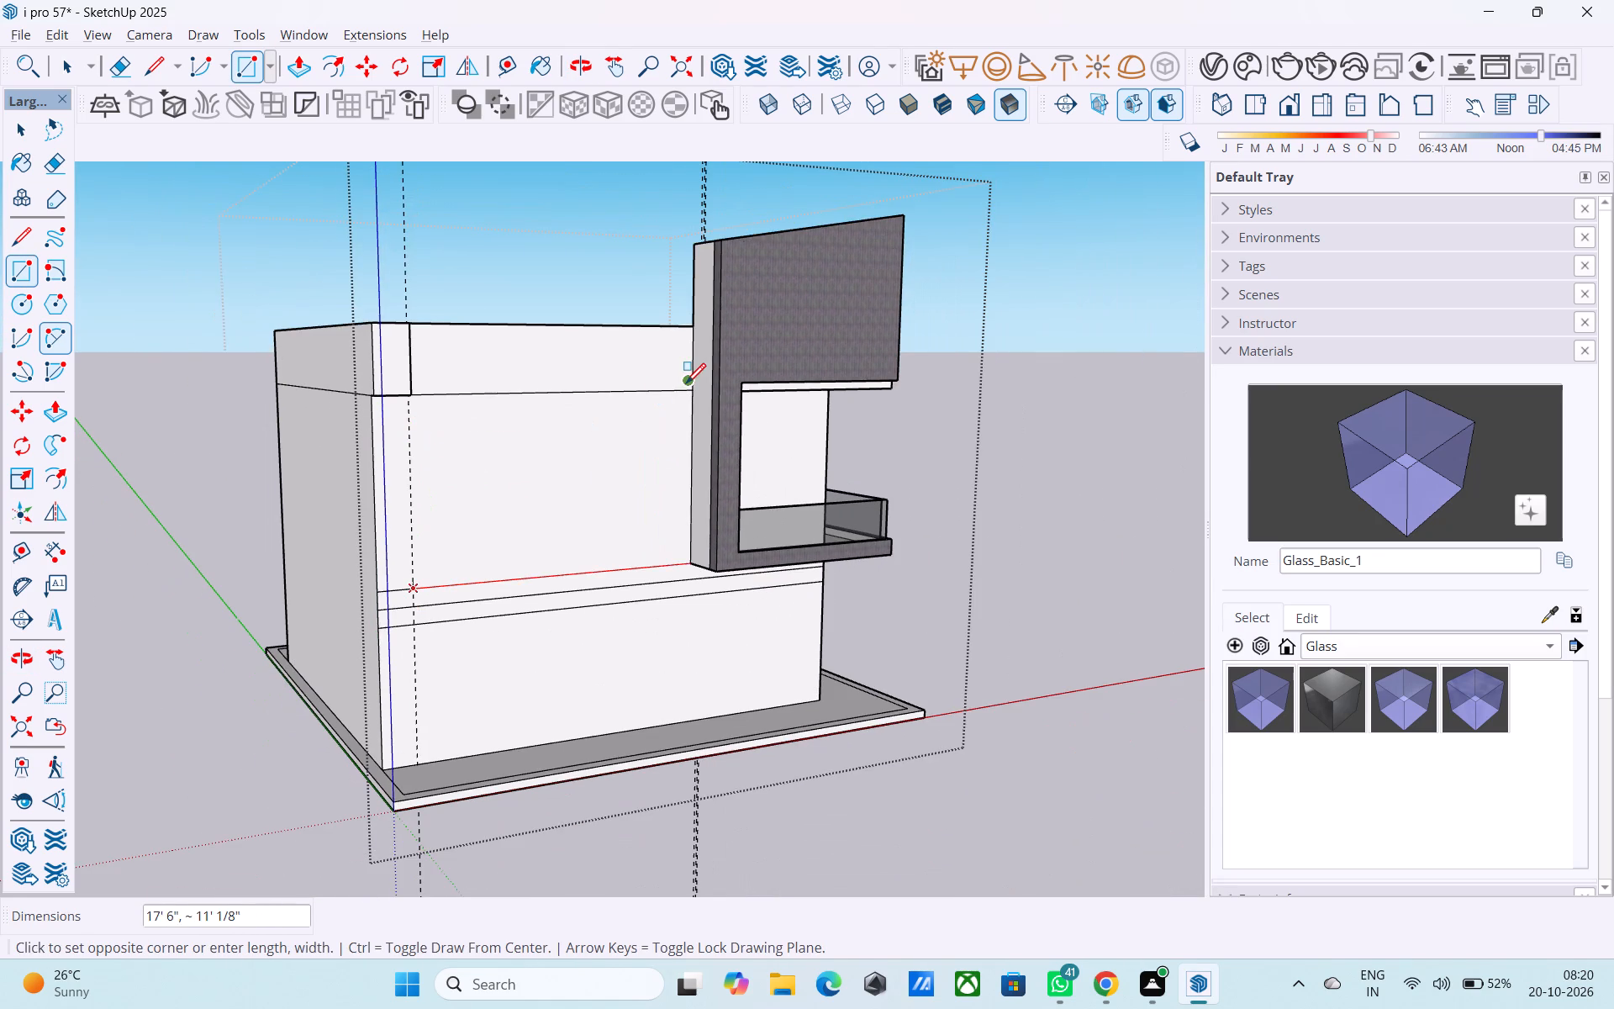
pyautogui.scroll(3, 643, 389)
pyautogui.scroll(3, 573, 433)
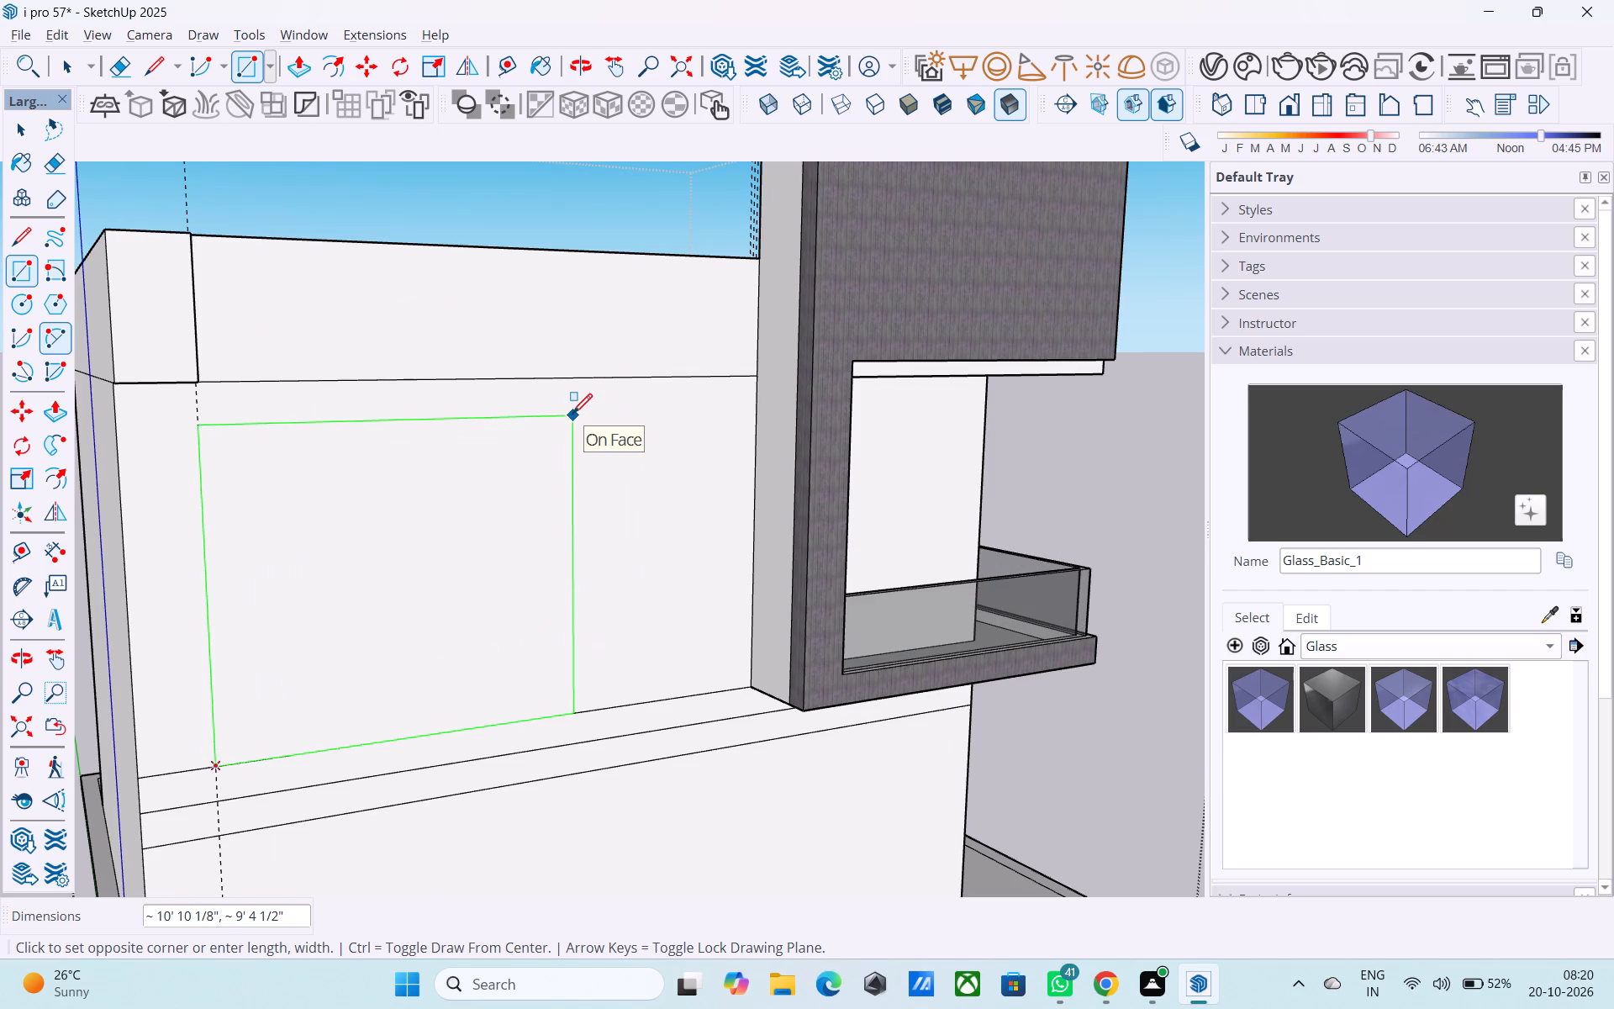
pyautogui.write("8',")
pyautogui.write("6'")
pyautogui.press('Return')
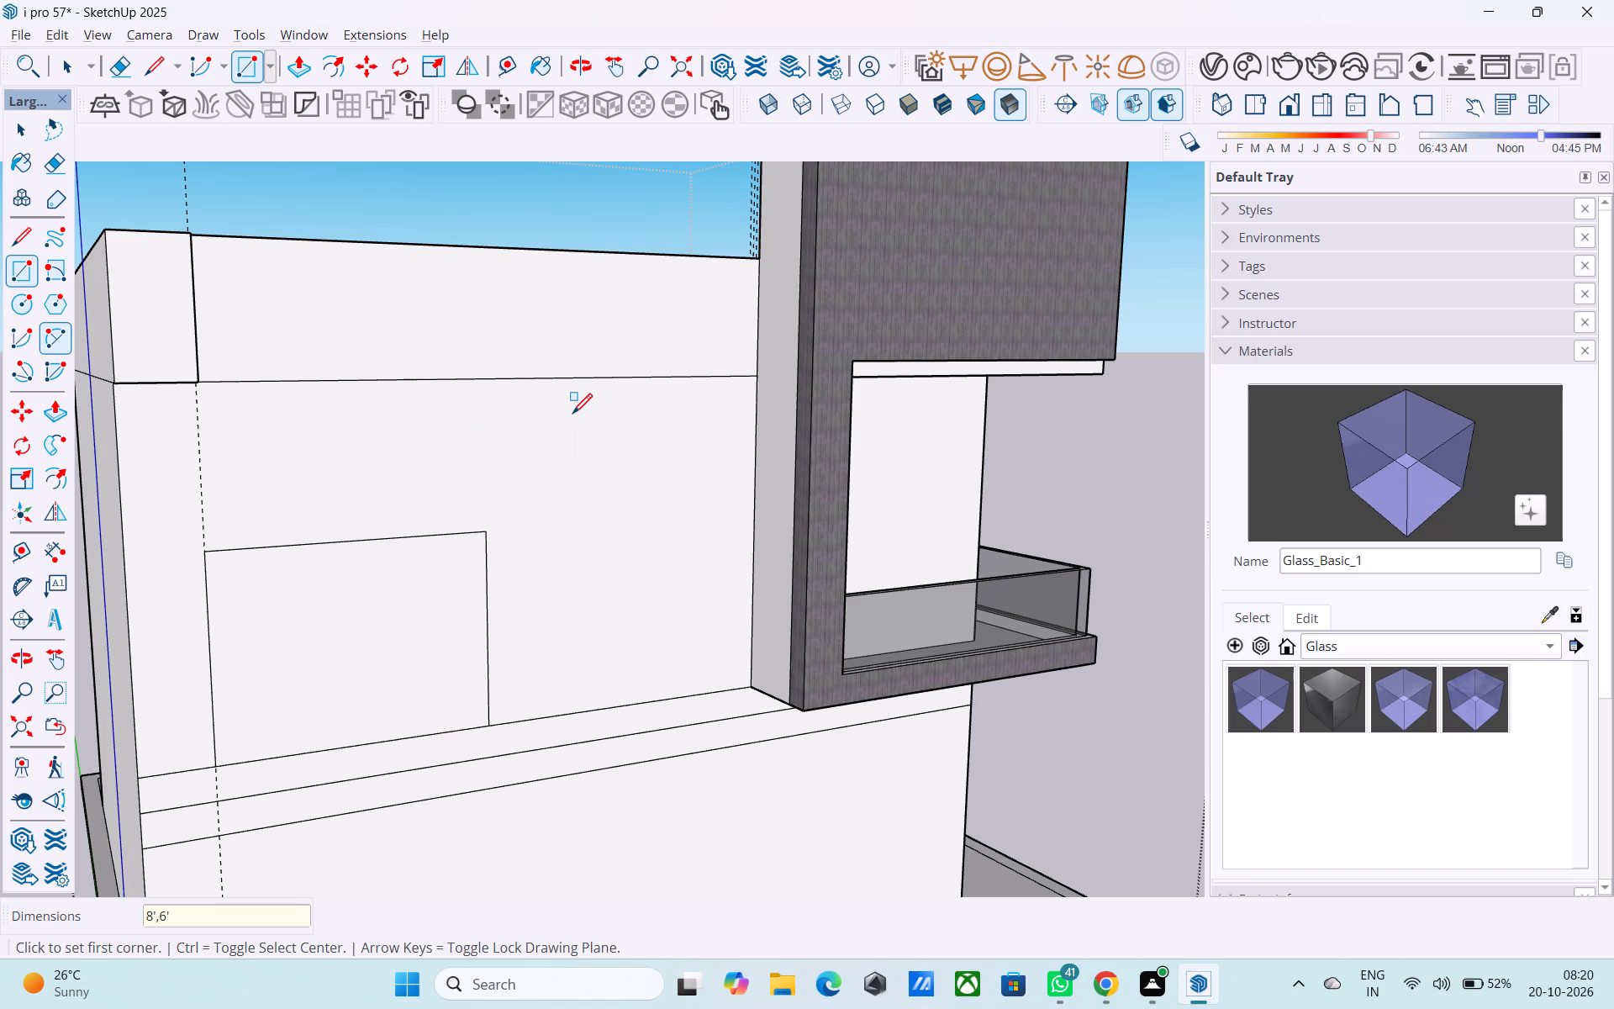
# Resize the side-wall rectangle, trying 8' by 10' first and settling on 10' by 8'.
pyautogui.moveTo(562, 412); pyautogui.dragTo(611, 418, button='middle')
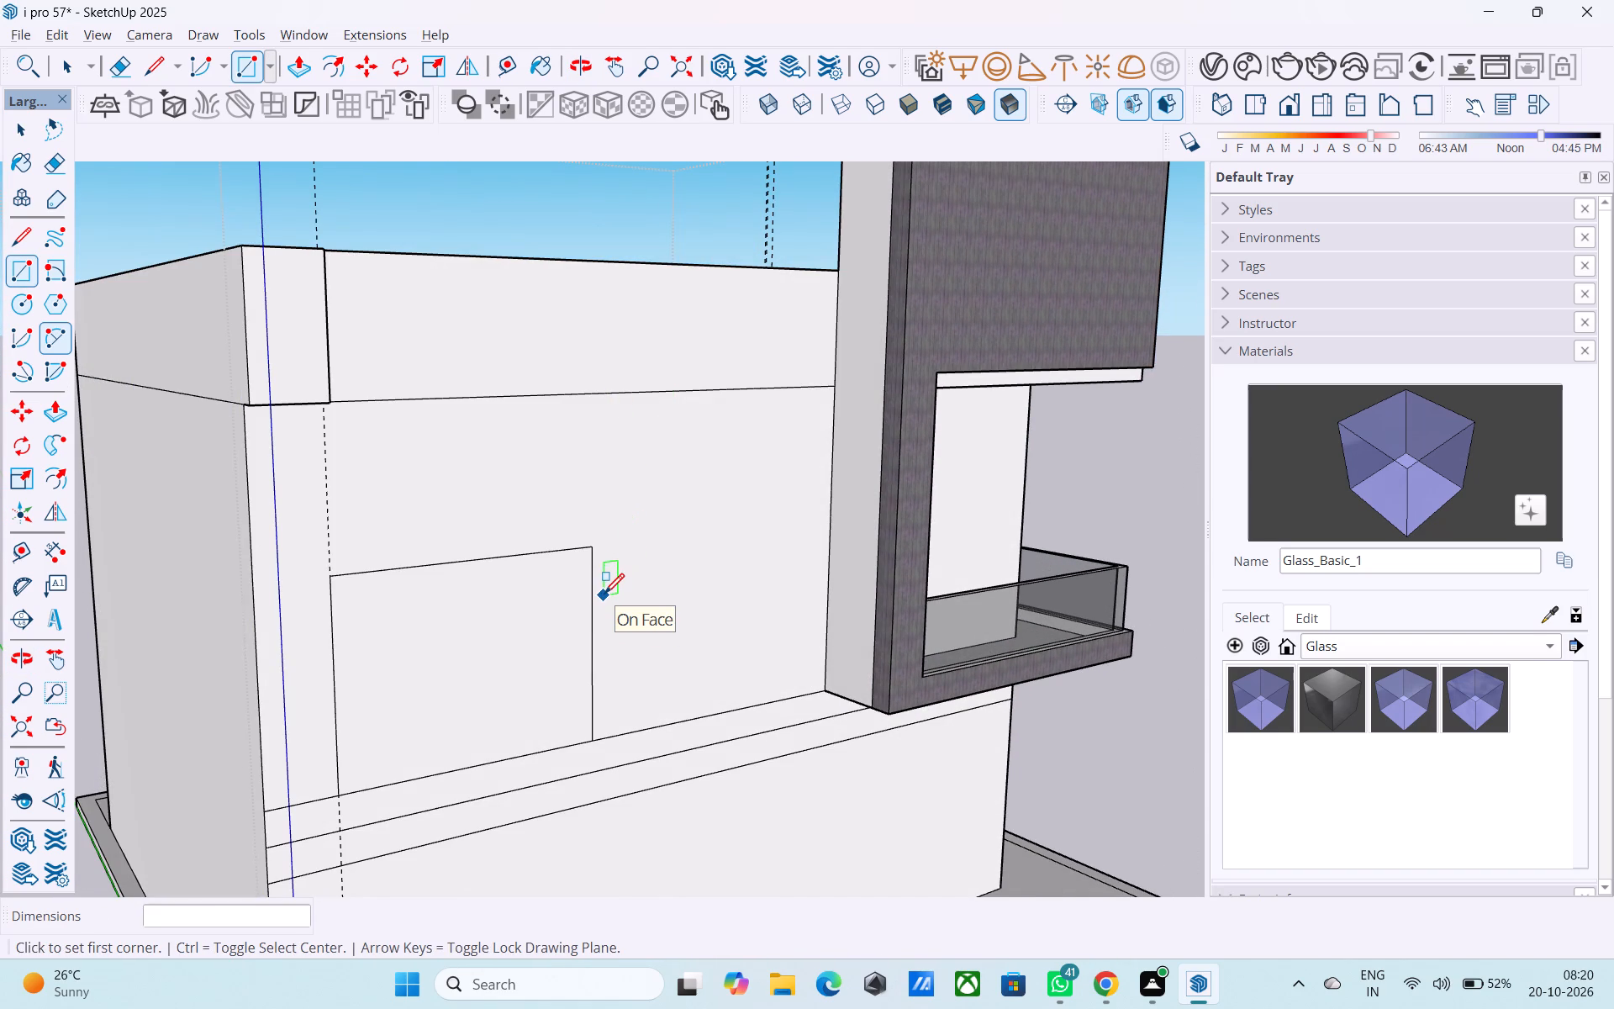
pyautogui.write("8',")
pyautogui.write("10'")
pyautogui.press('Return')
pyautogui.write("10',8'")
pyautogui.press('Return')
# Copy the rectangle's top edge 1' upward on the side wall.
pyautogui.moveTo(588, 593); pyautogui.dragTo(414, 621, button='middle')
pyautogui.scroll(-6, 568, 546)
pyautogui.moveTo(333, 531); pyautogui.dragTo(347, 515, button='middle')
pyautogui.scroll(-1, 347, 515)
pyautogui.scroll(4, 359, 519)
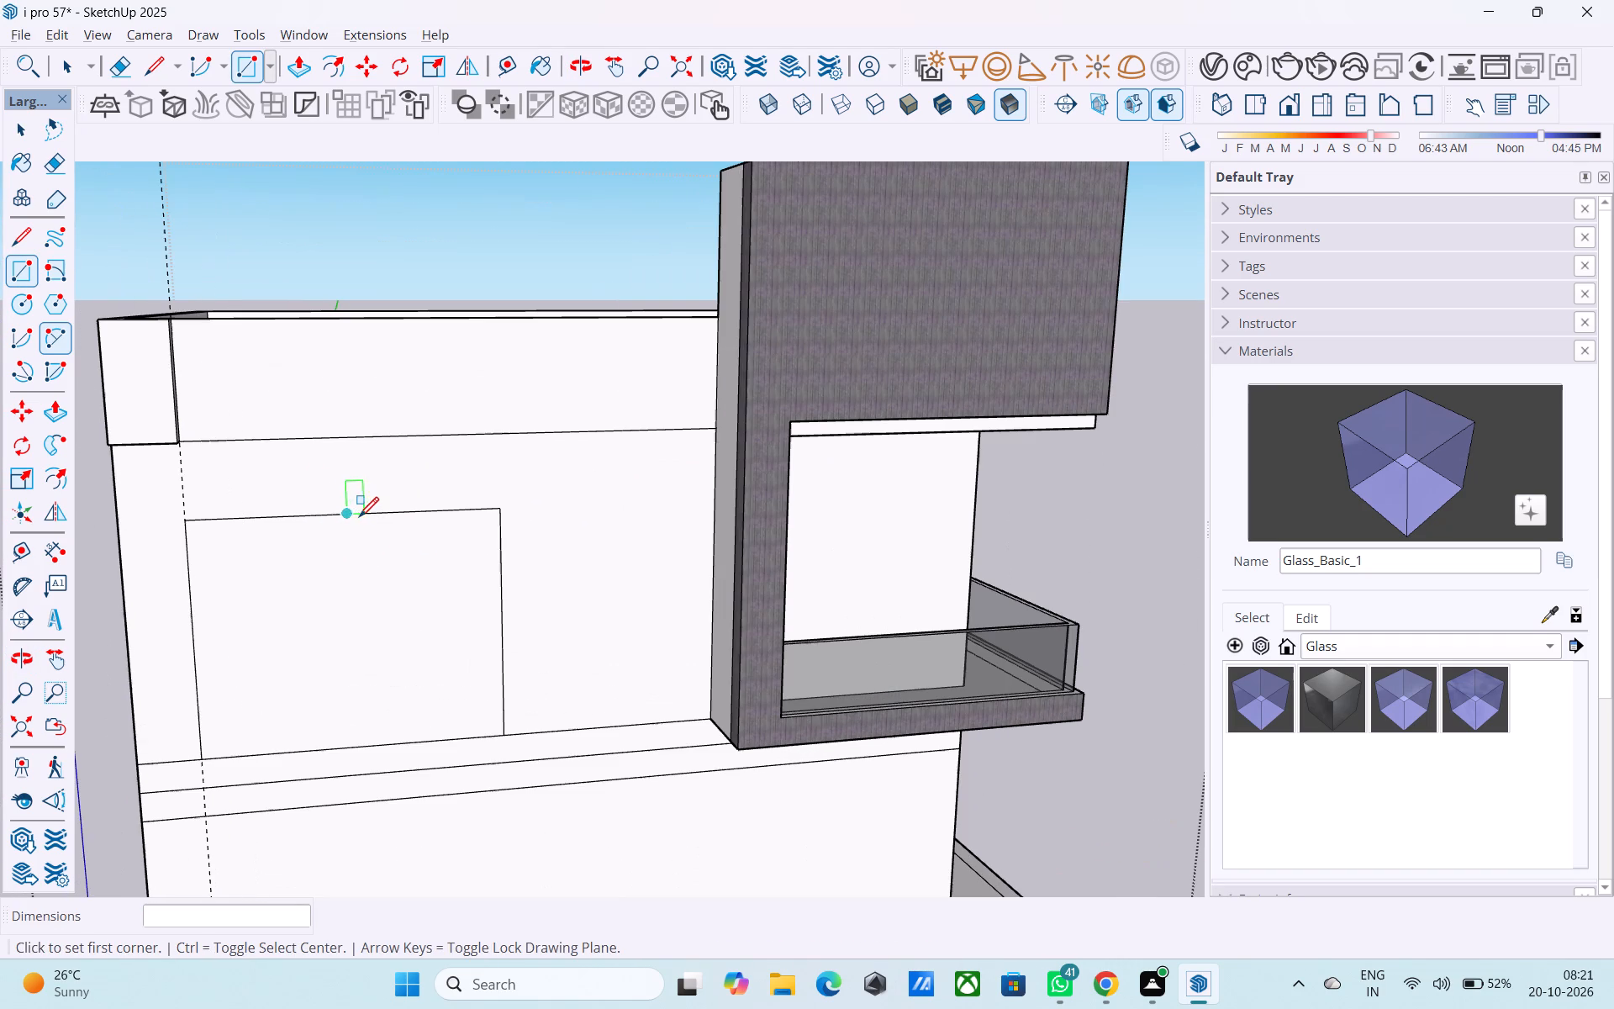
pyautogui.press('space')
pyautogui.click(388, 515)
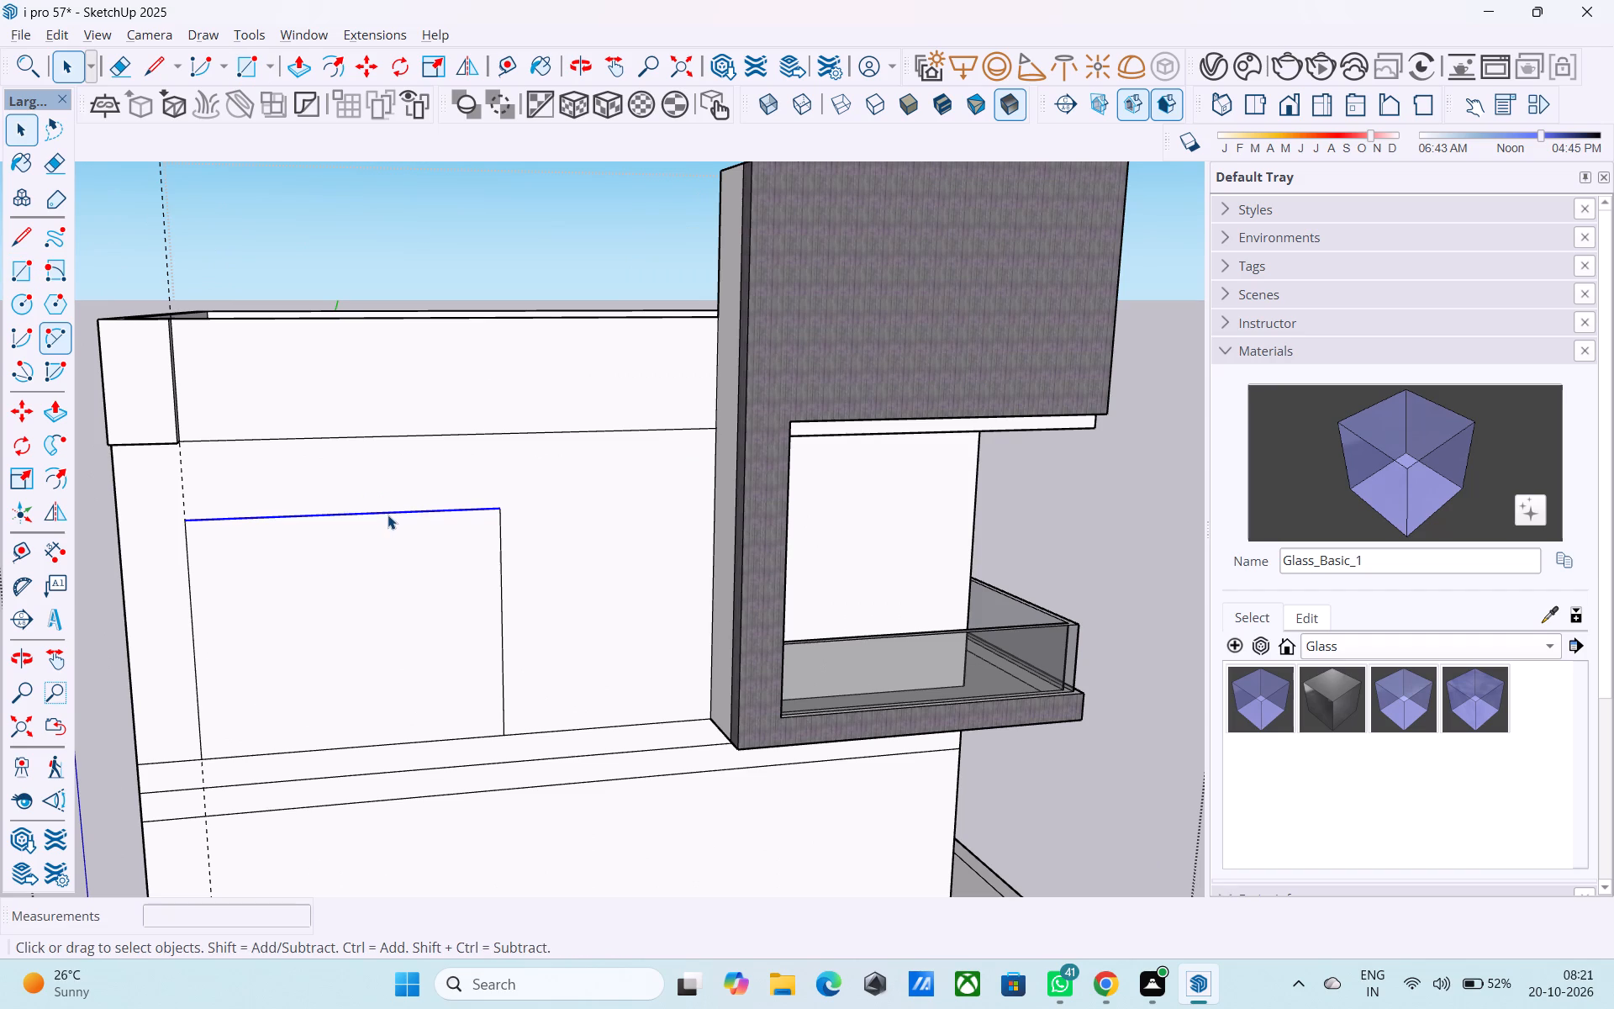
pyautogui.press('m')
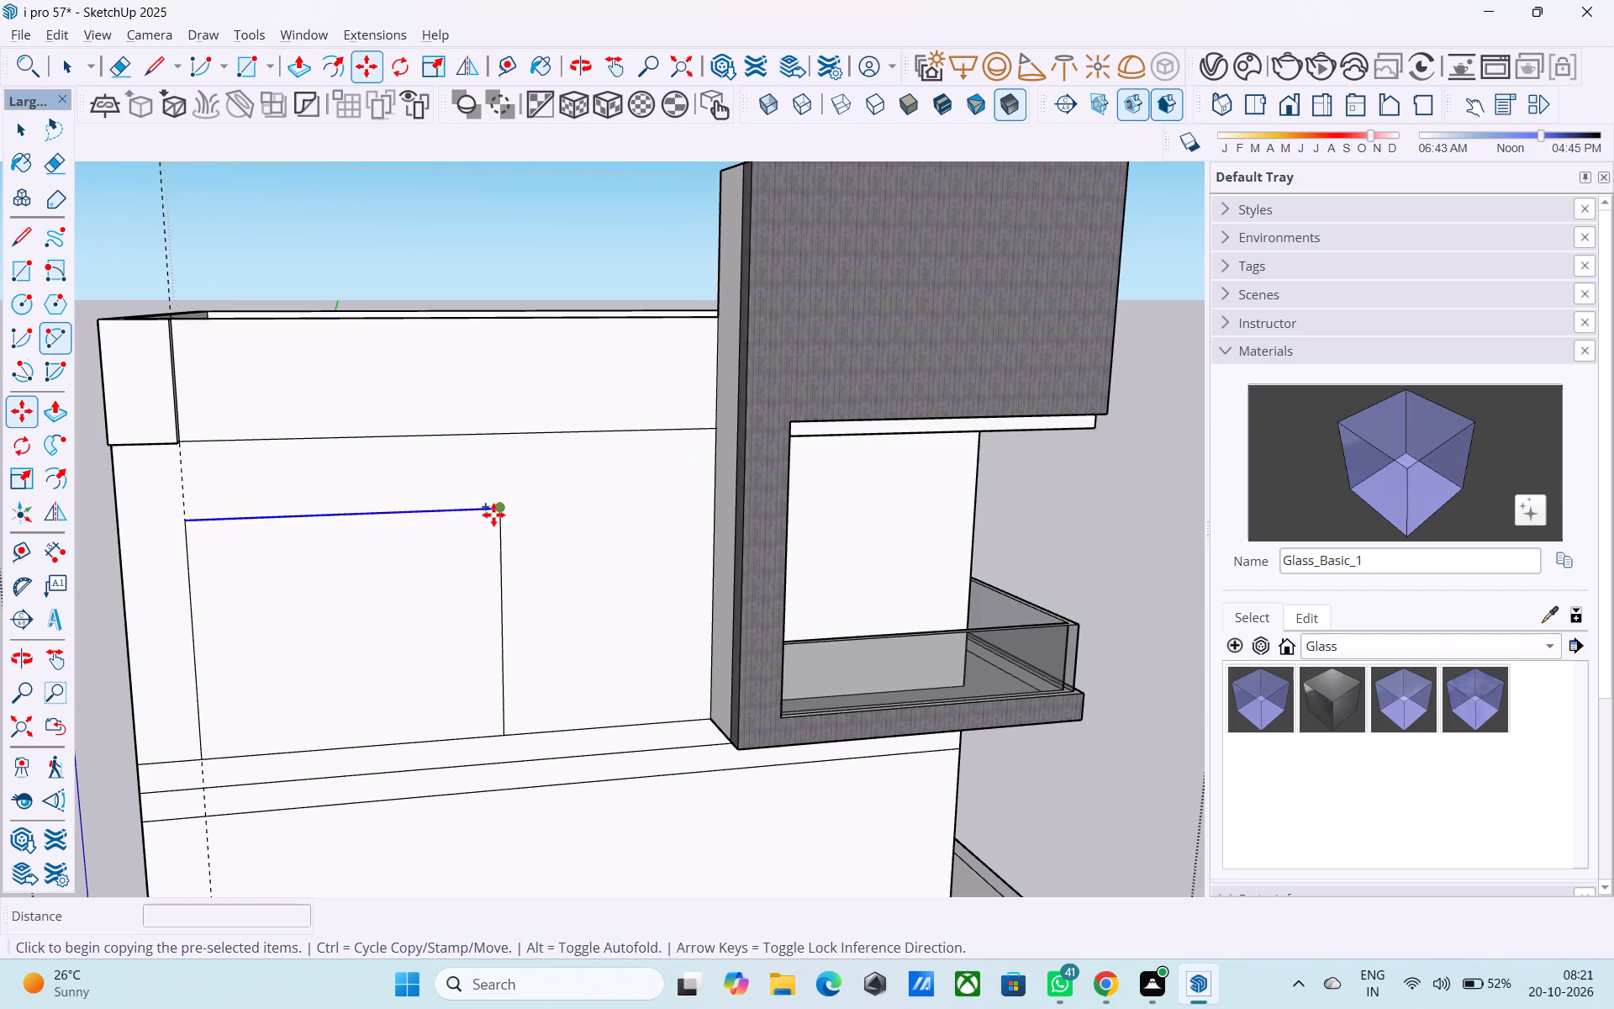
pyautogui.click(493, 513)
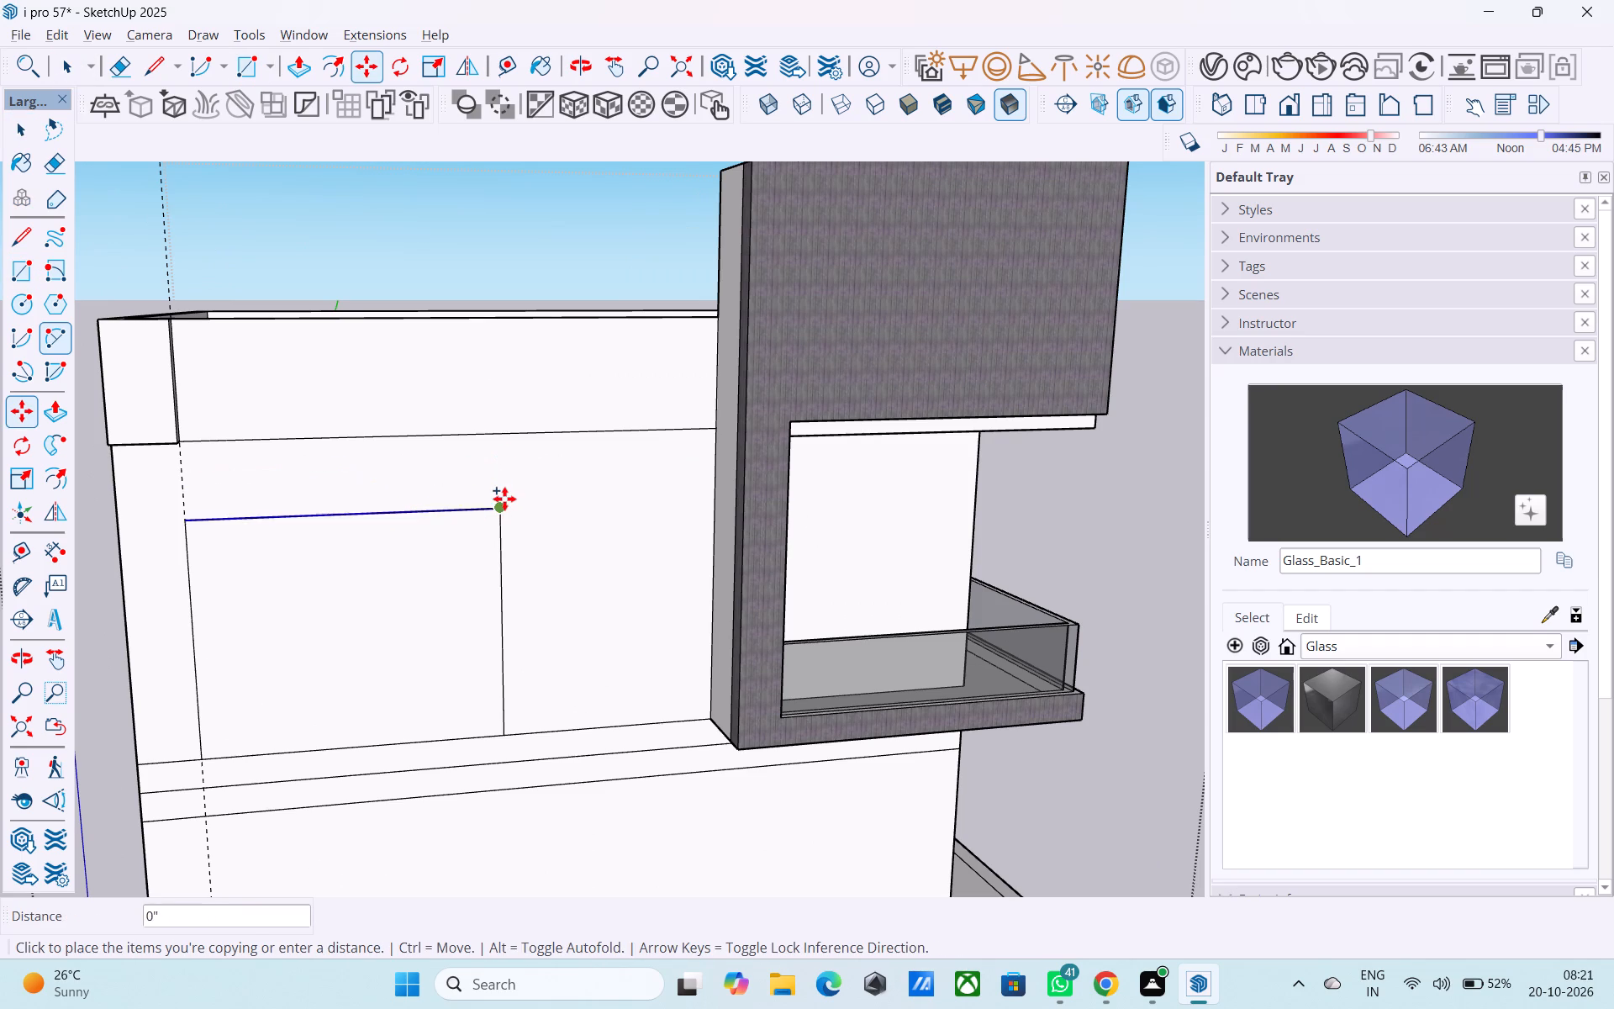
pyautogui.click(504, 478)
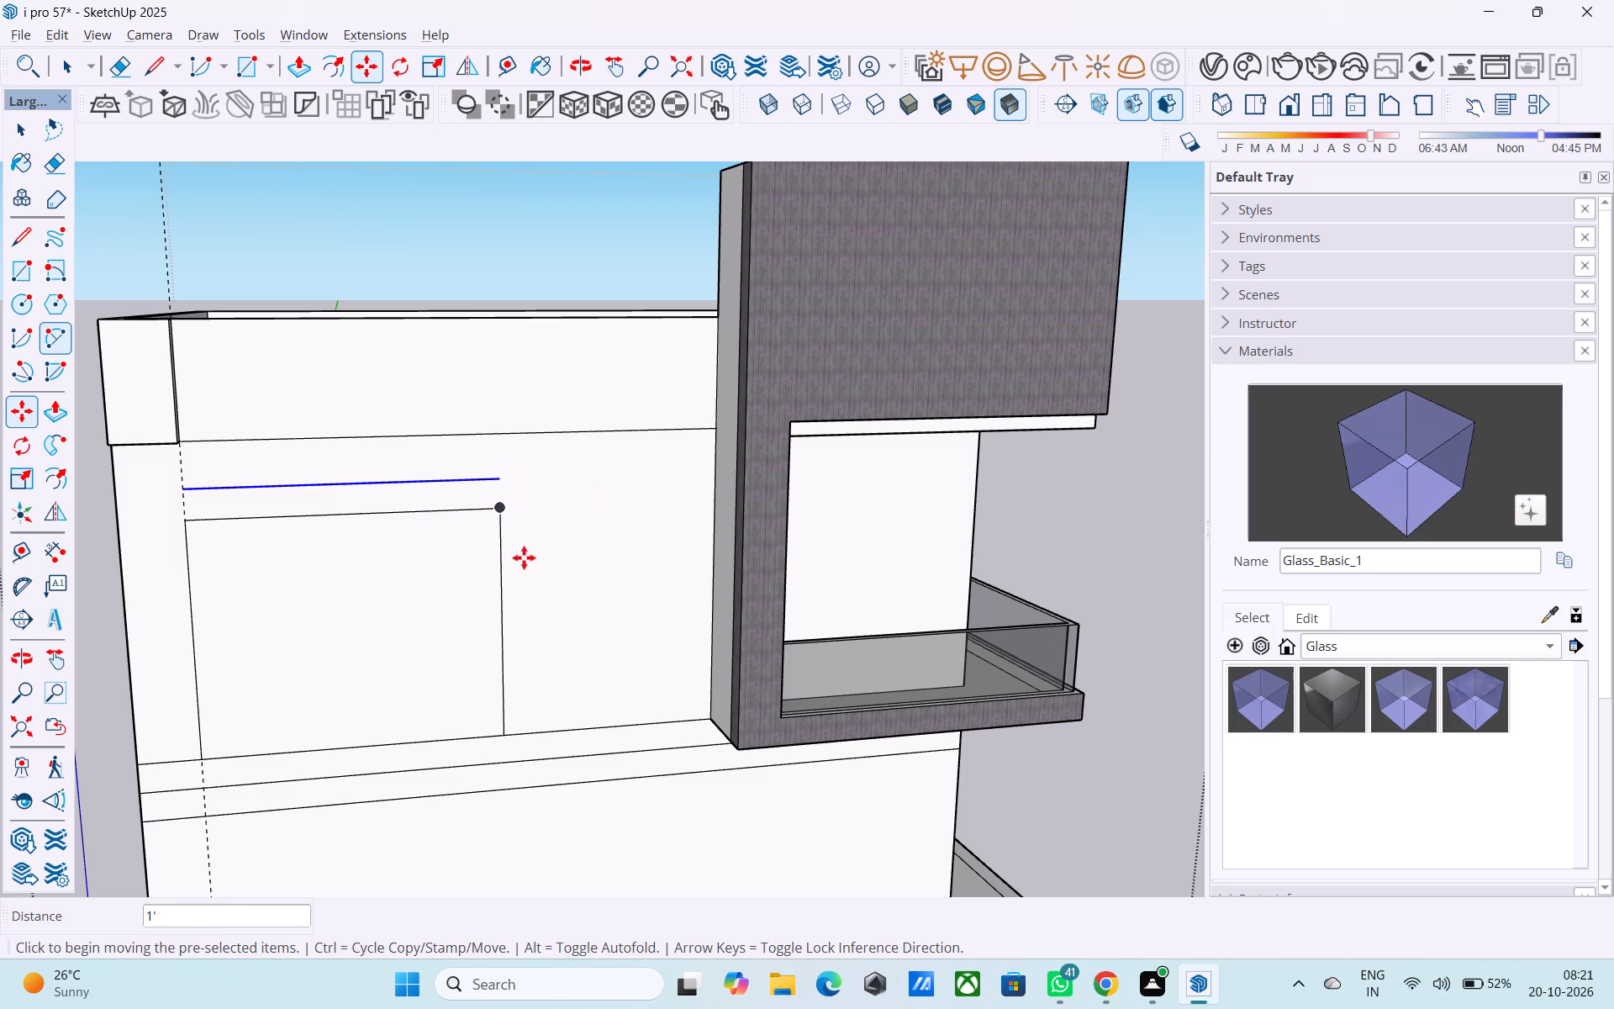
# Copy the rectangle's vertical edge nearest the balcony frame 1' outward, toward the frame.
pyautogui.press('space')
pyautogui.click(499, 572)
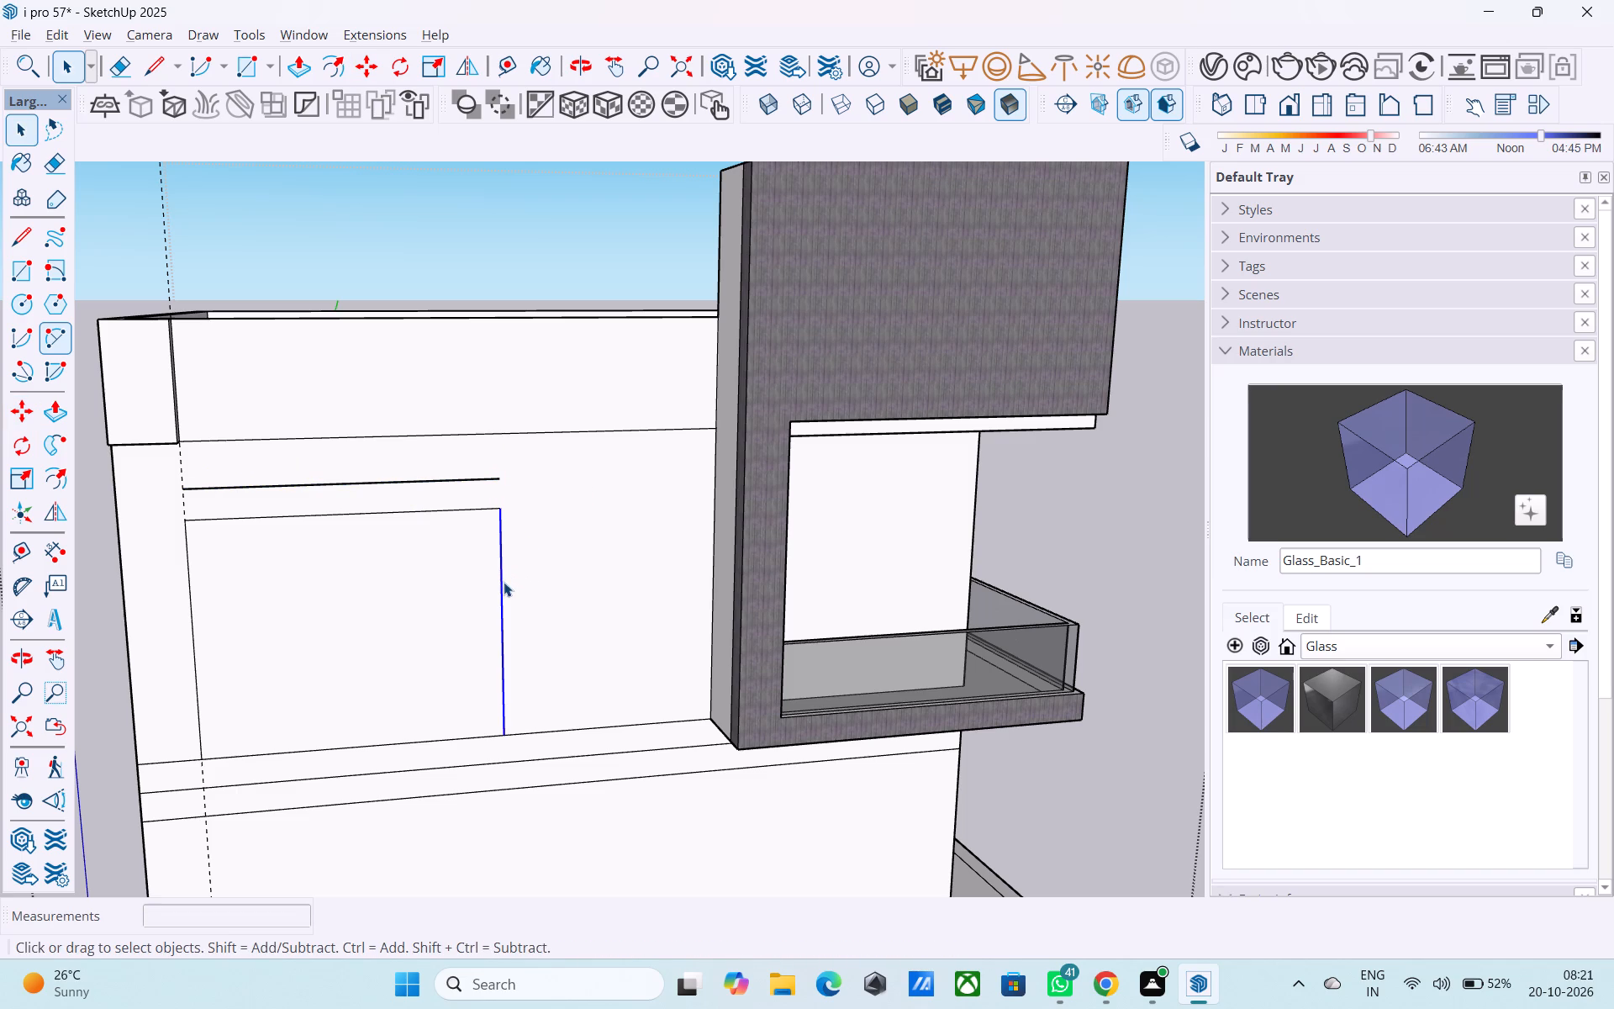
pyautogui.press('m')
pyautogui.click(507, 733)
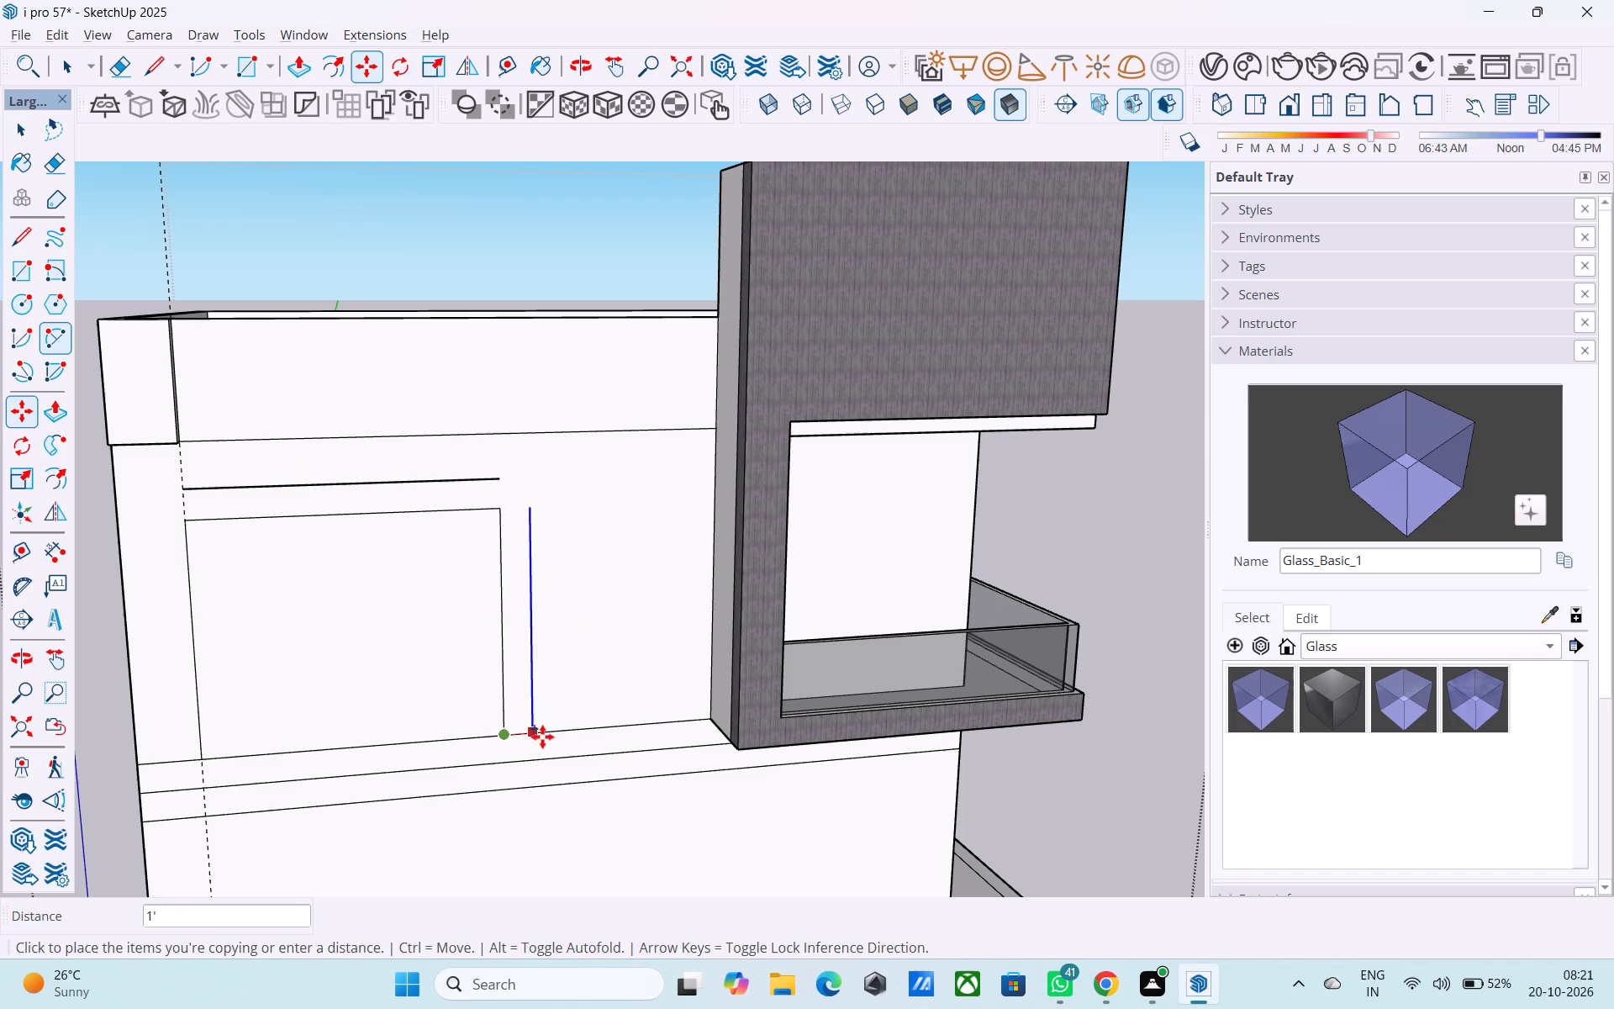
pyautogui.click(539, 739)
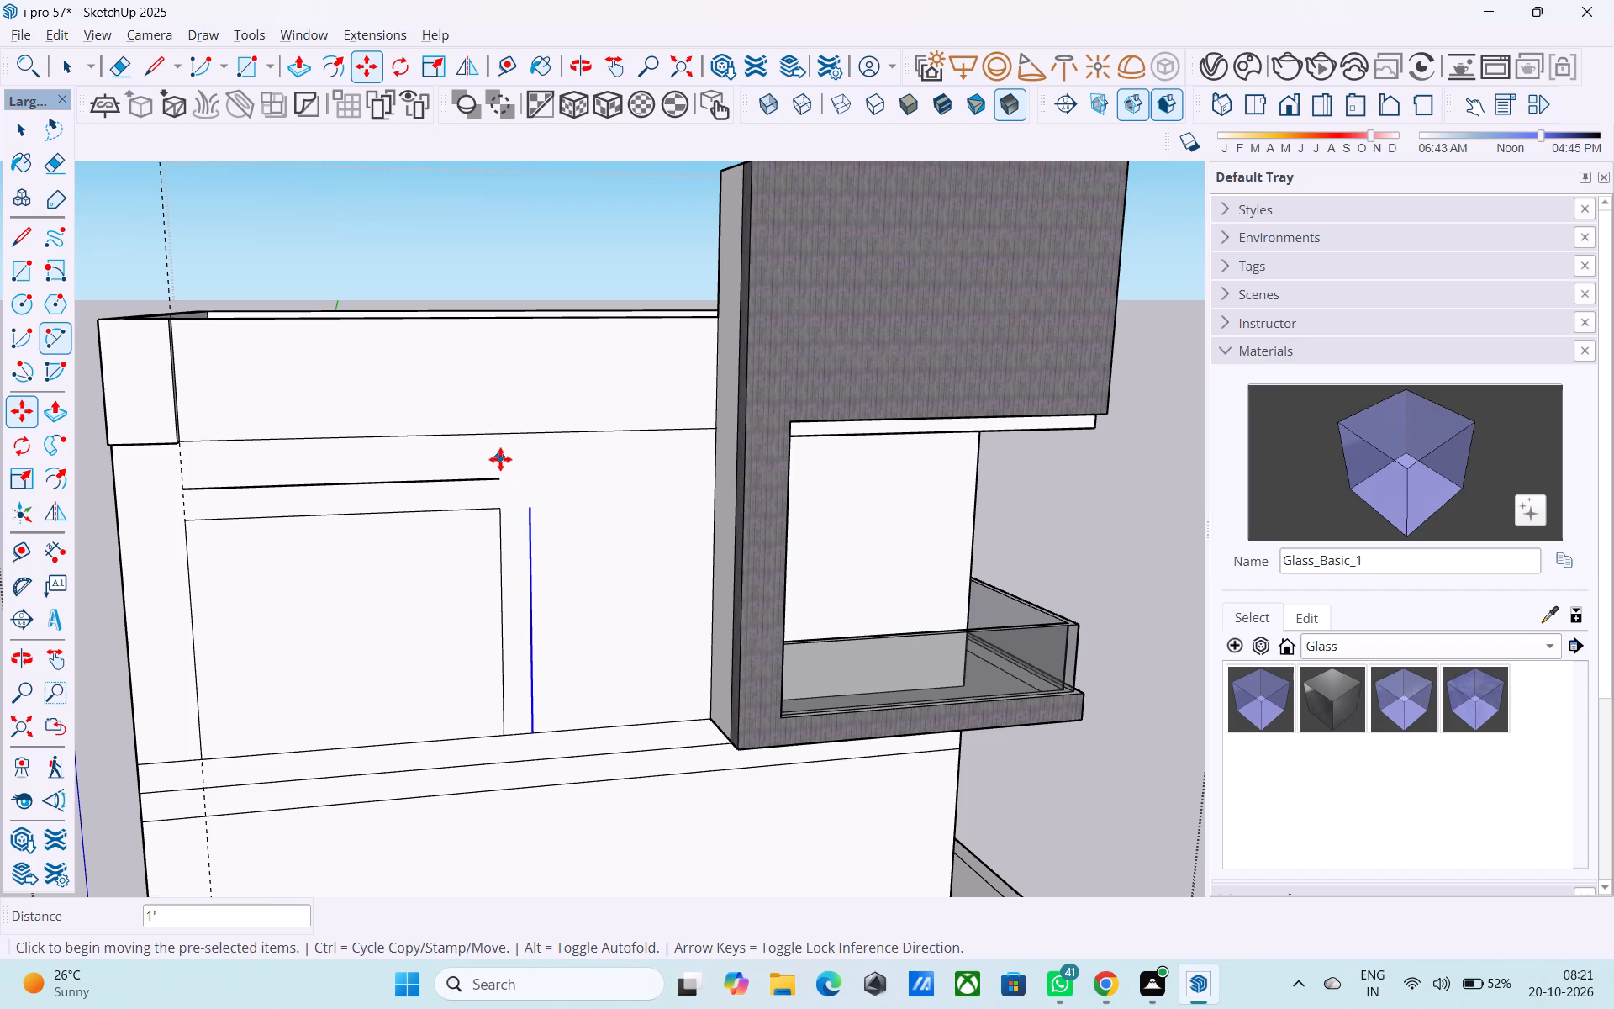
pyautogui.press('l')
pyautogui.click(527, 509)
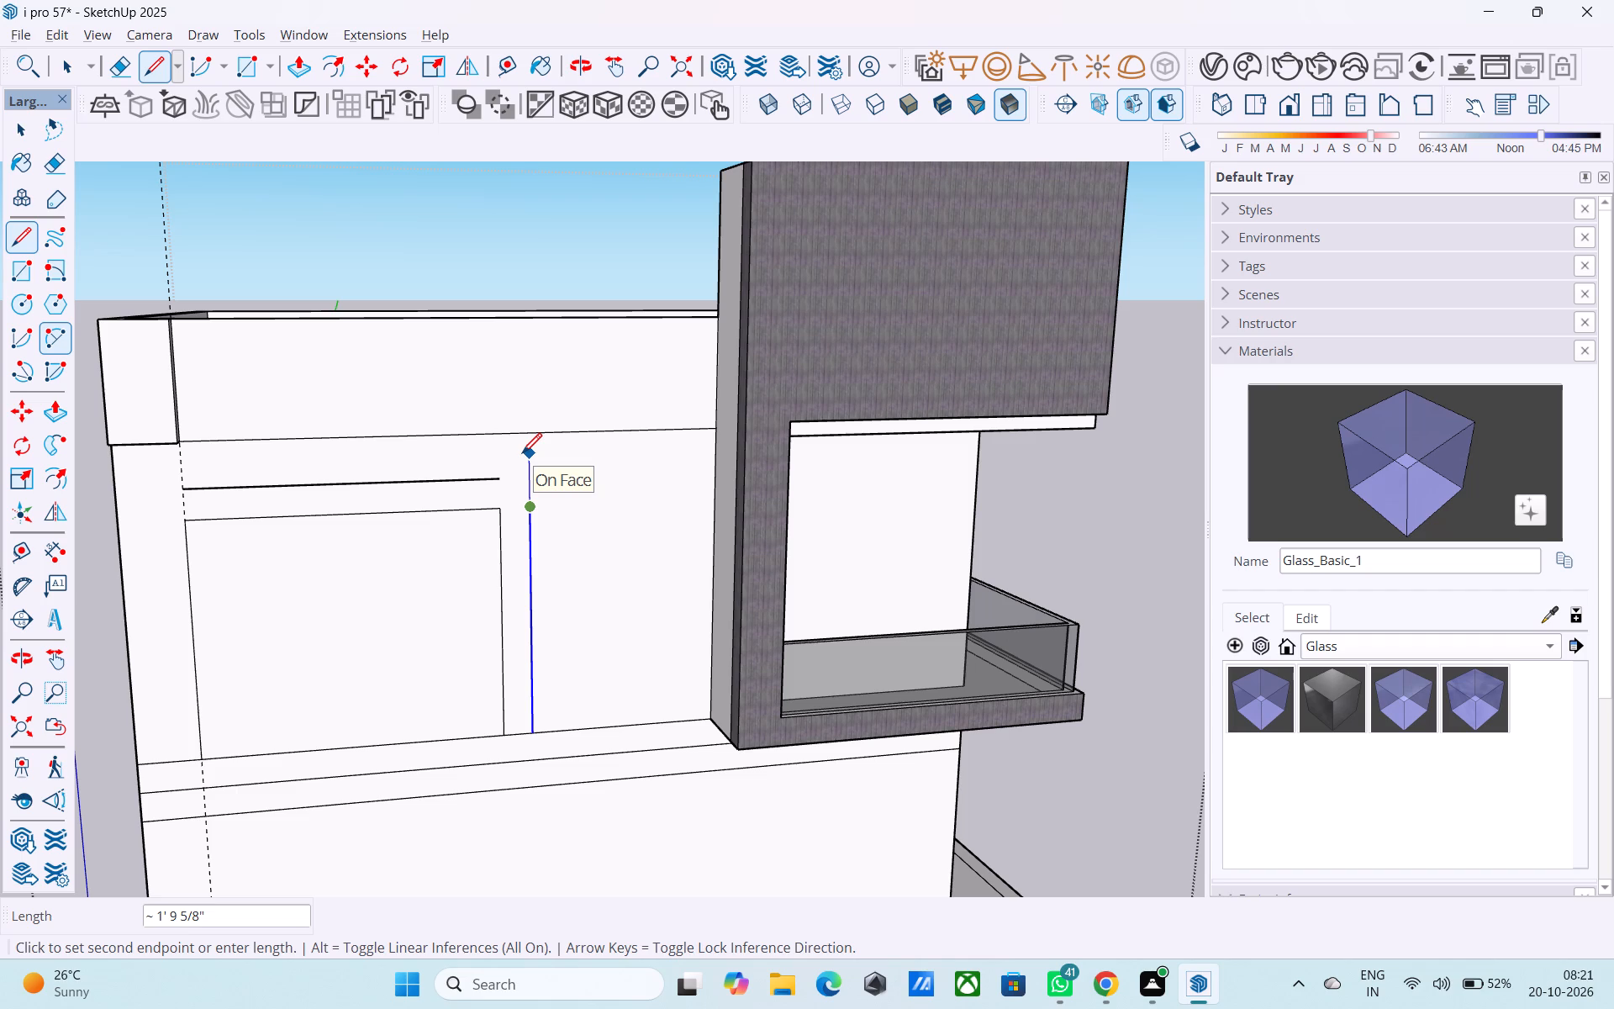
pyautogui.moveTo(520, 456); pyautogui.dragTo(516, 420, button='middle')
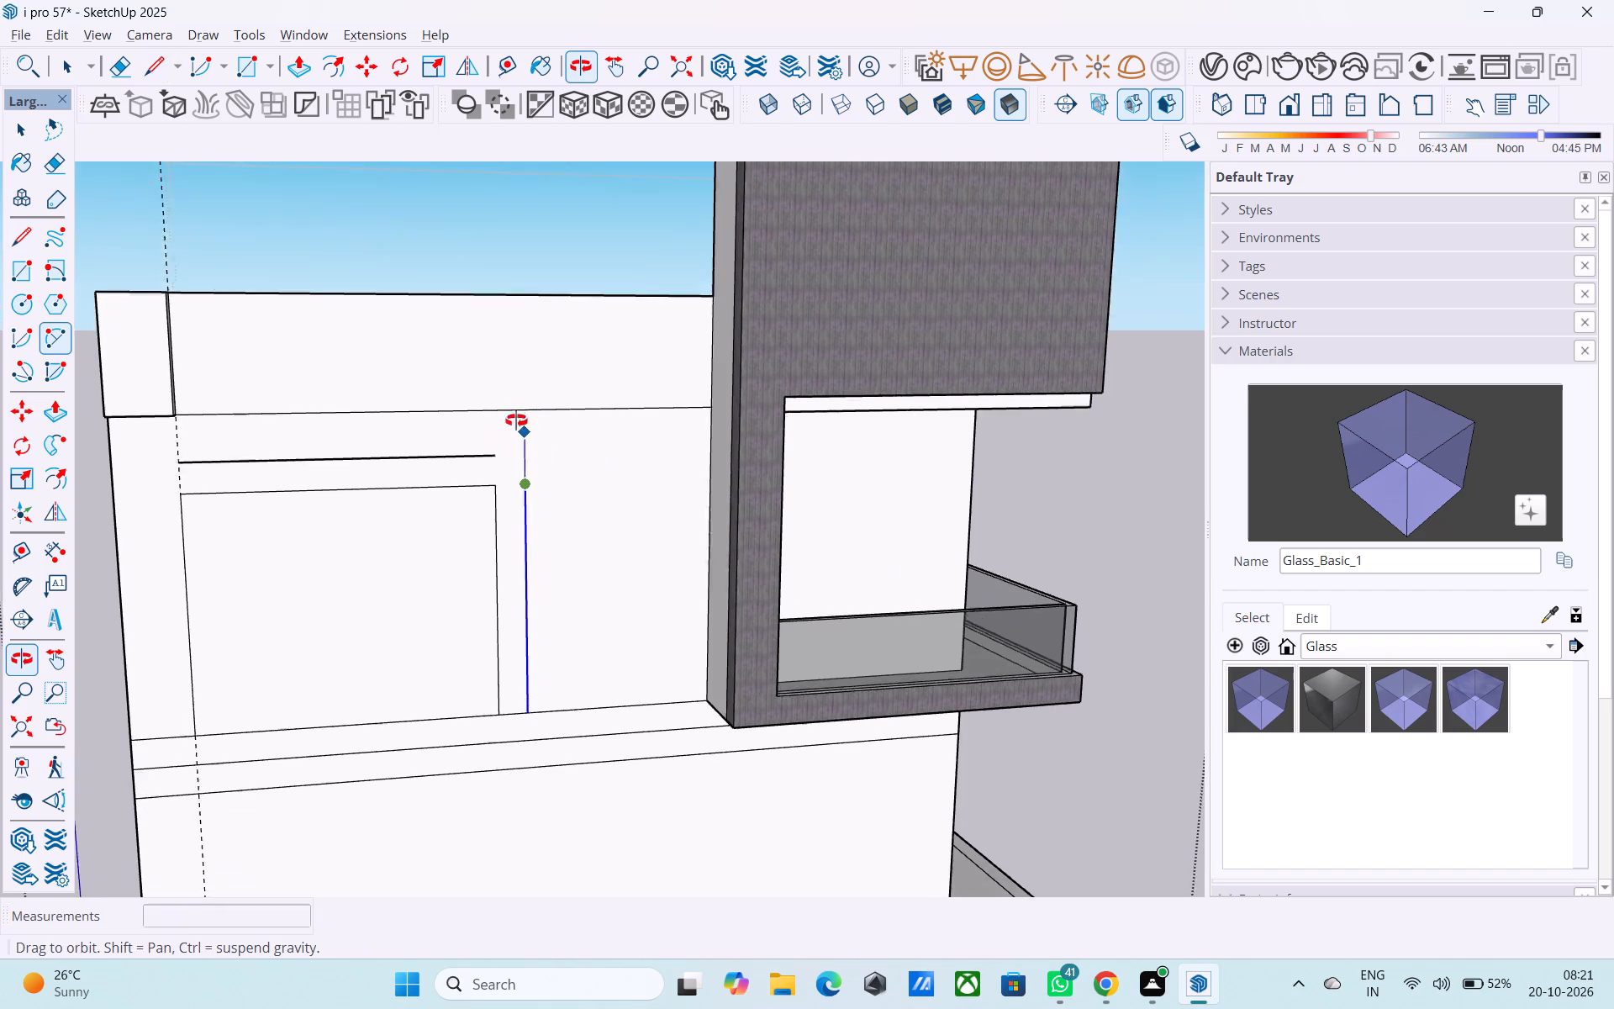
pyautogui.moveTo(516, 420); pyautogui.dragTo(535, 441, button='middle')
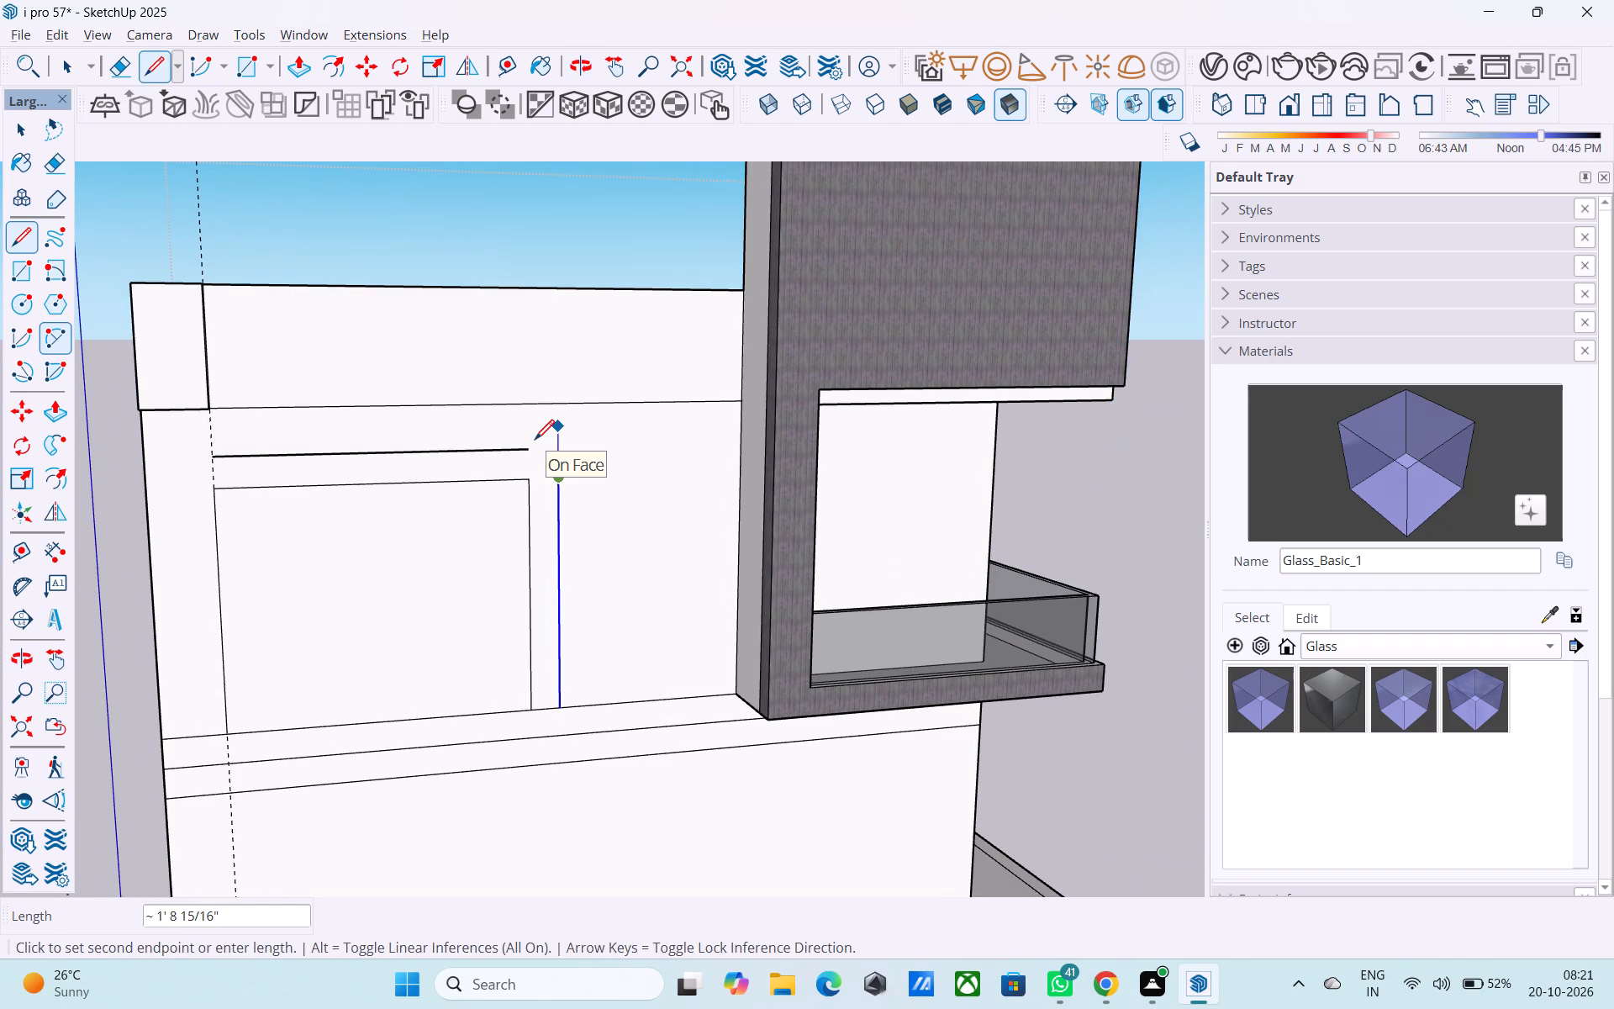
# Erase the rectangle's top edge, its vertical edge nearest the balcony, and both offset copies from the side wall.
pyautogui.press('e')
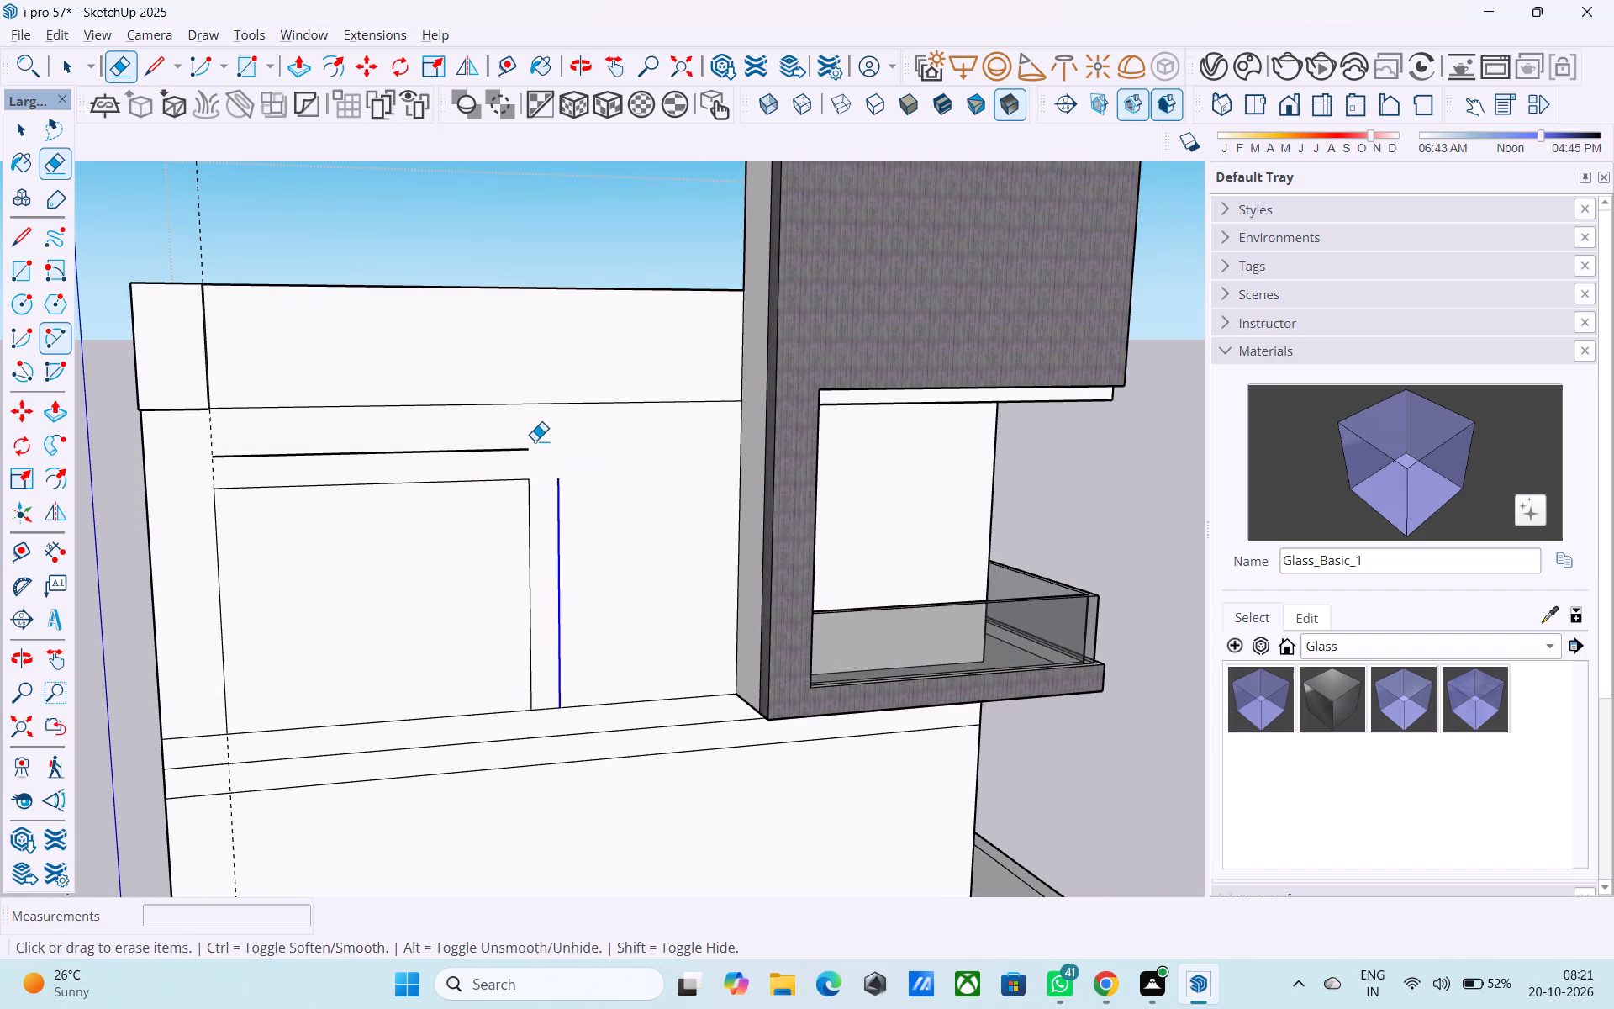
pyautogui.moveTo(461, 438); pyautogui.dragTo(472, 483)
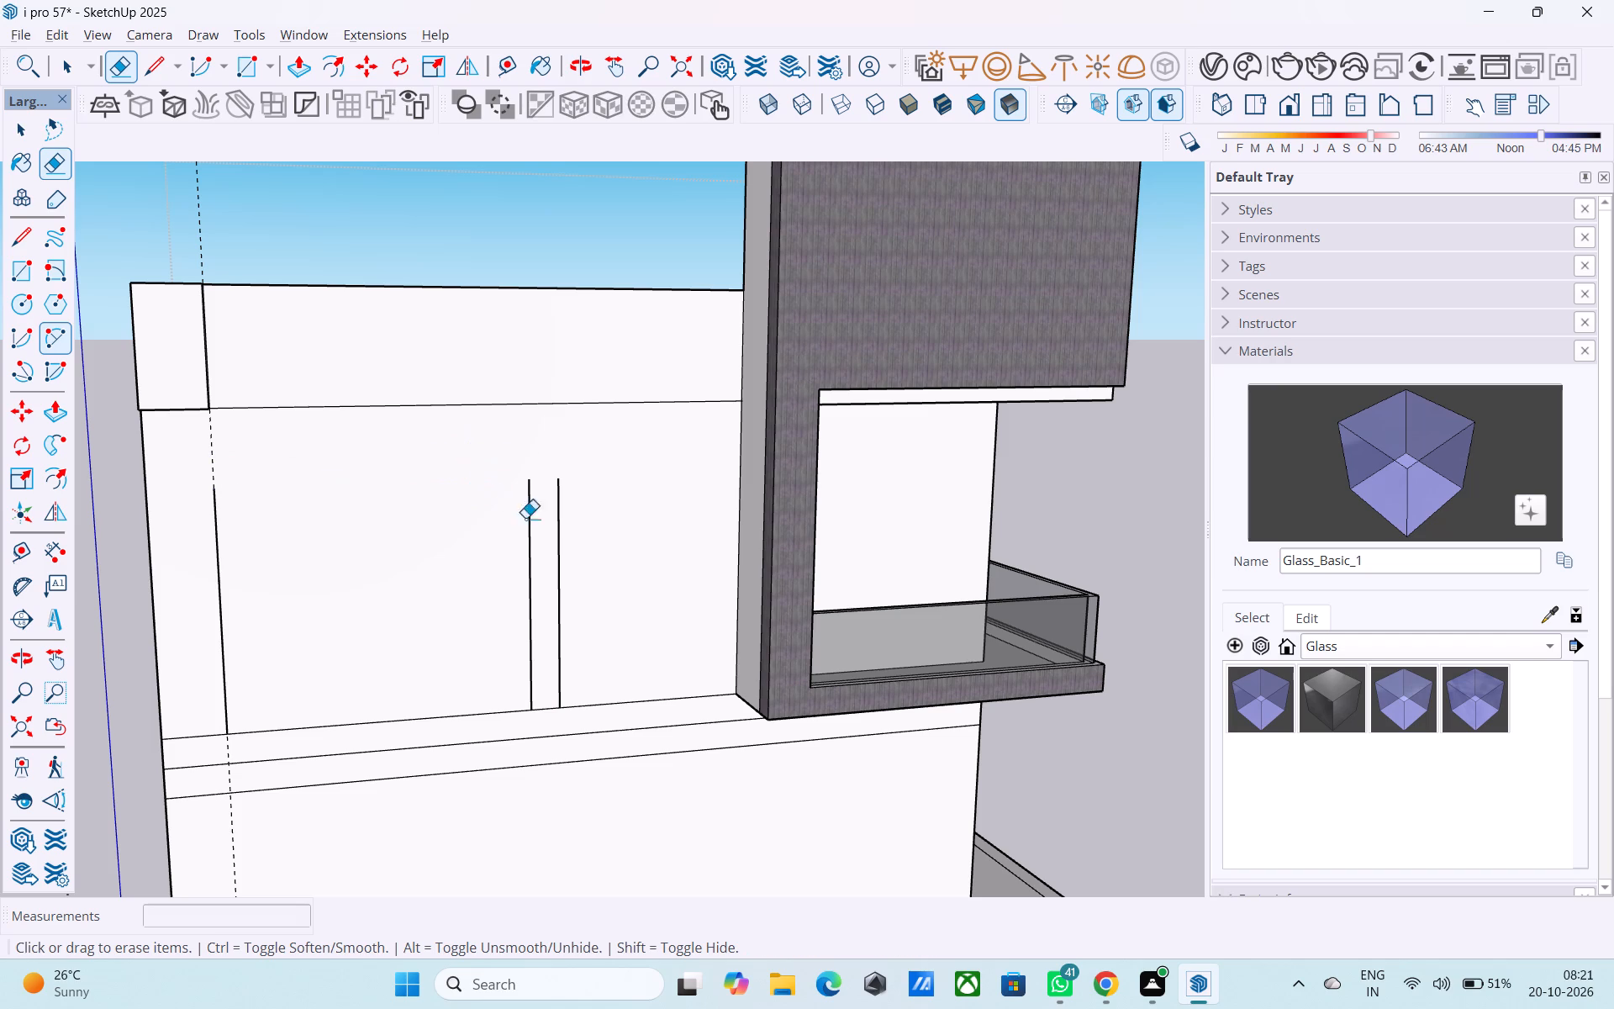
pyautogui.moveTo(580, 519); pyautogui.dragTo(505, 519)
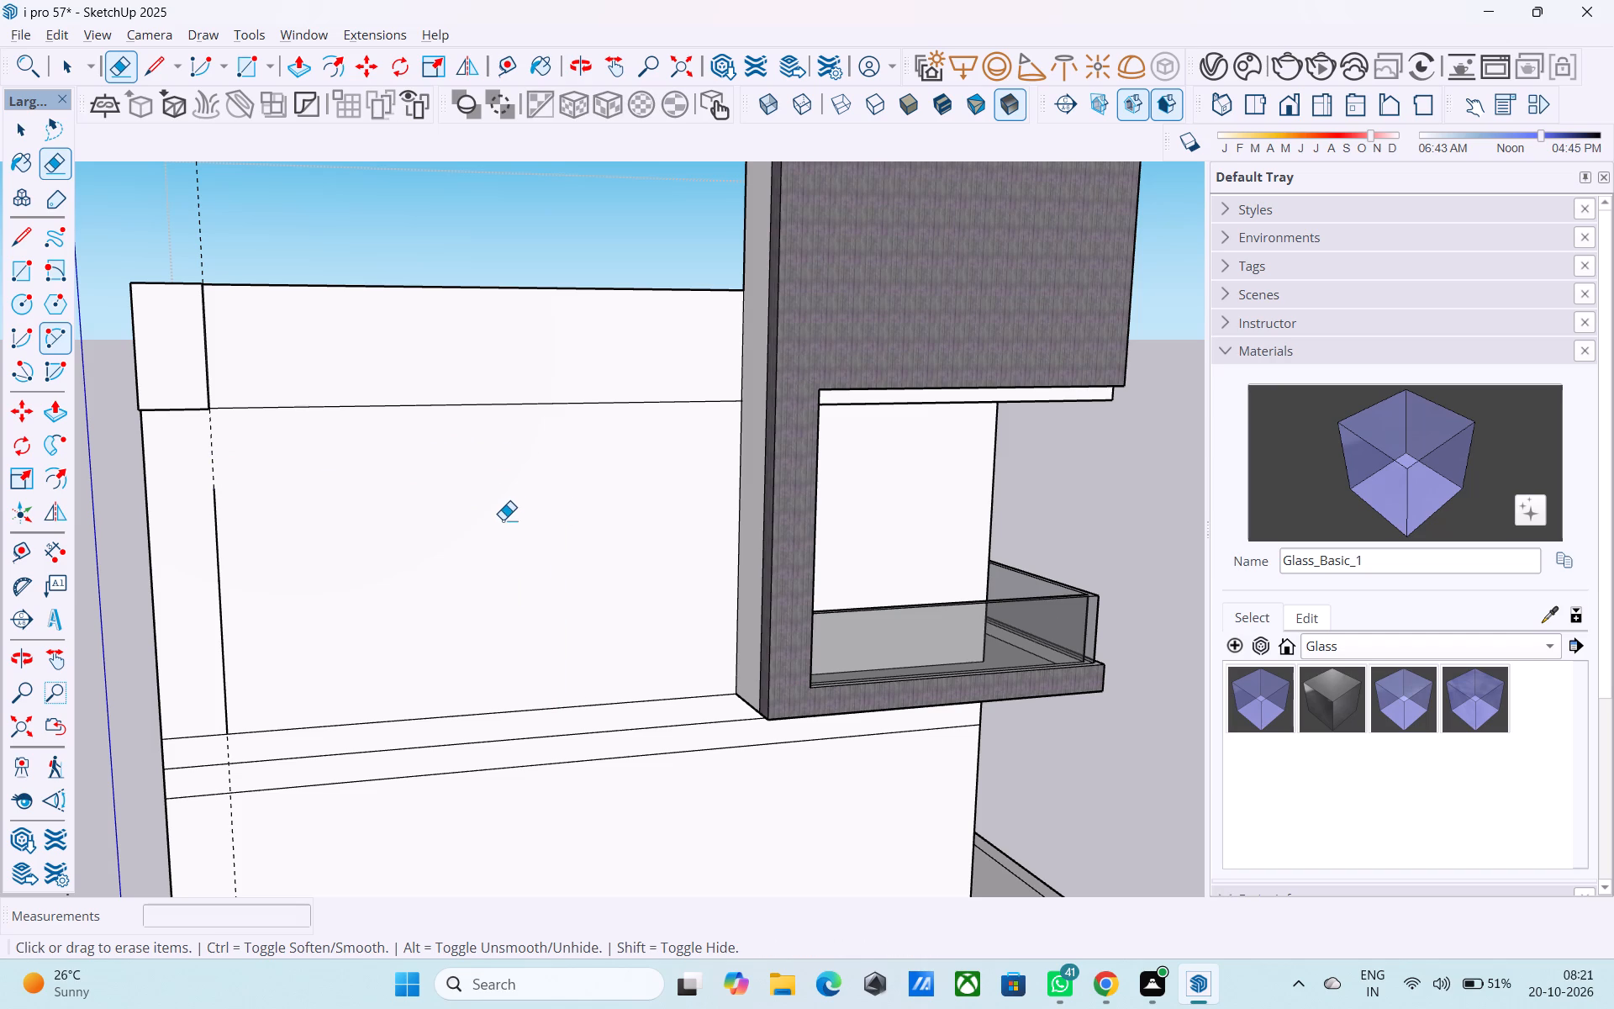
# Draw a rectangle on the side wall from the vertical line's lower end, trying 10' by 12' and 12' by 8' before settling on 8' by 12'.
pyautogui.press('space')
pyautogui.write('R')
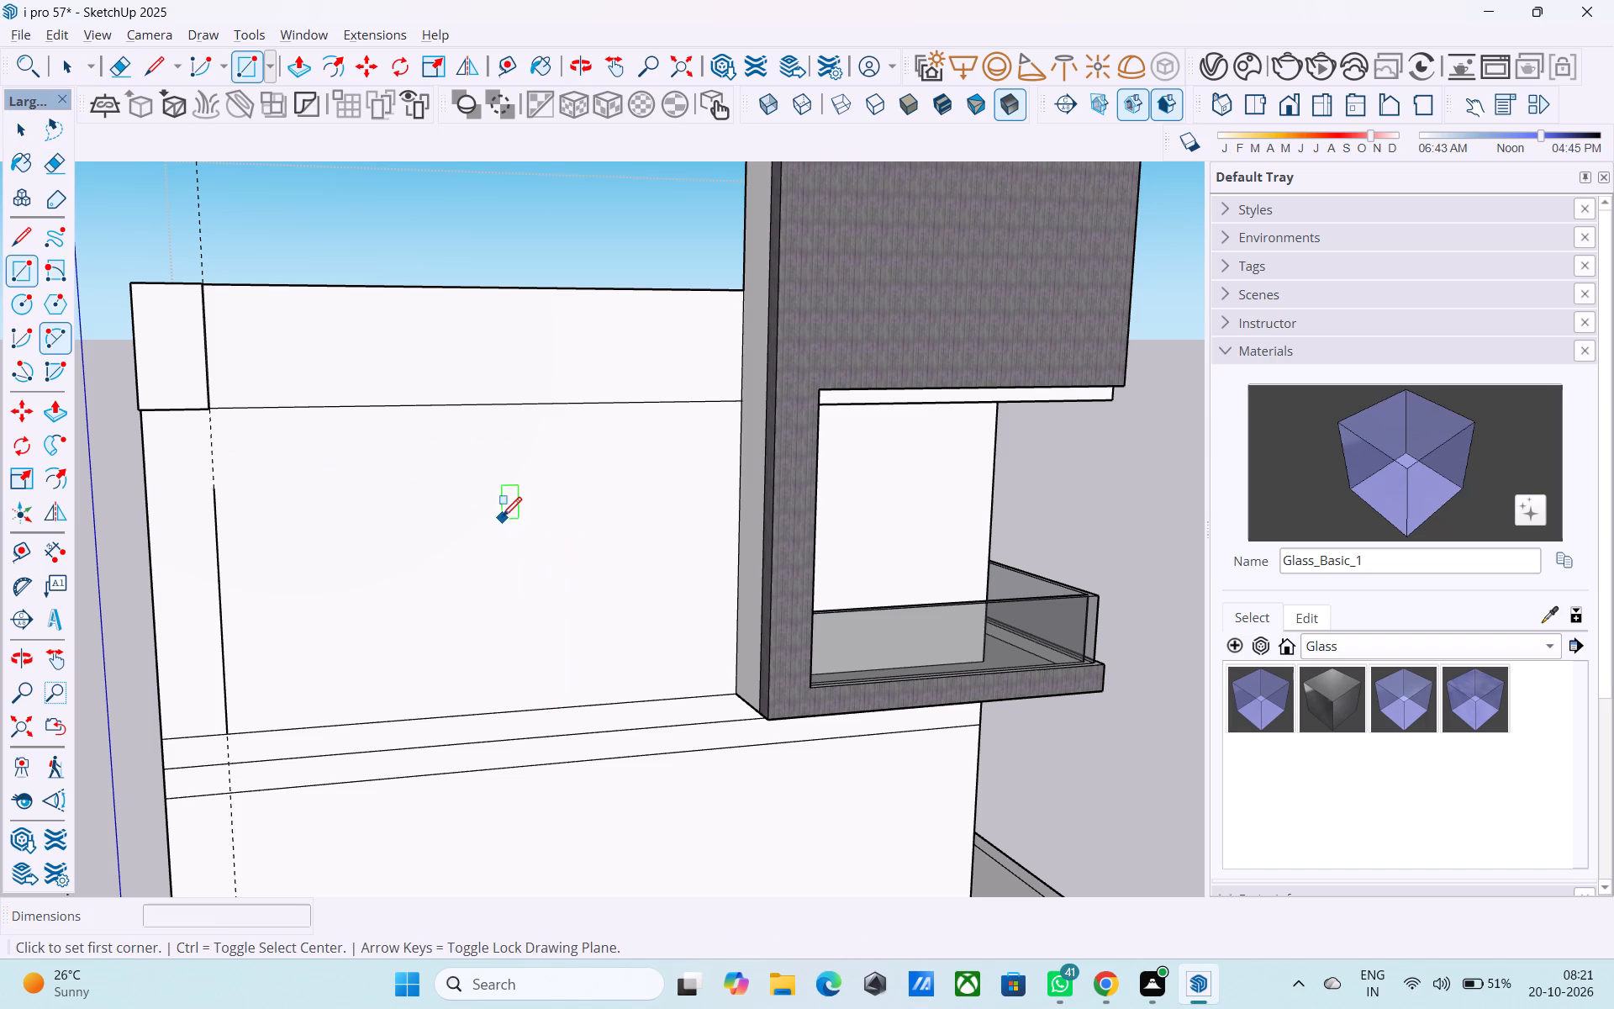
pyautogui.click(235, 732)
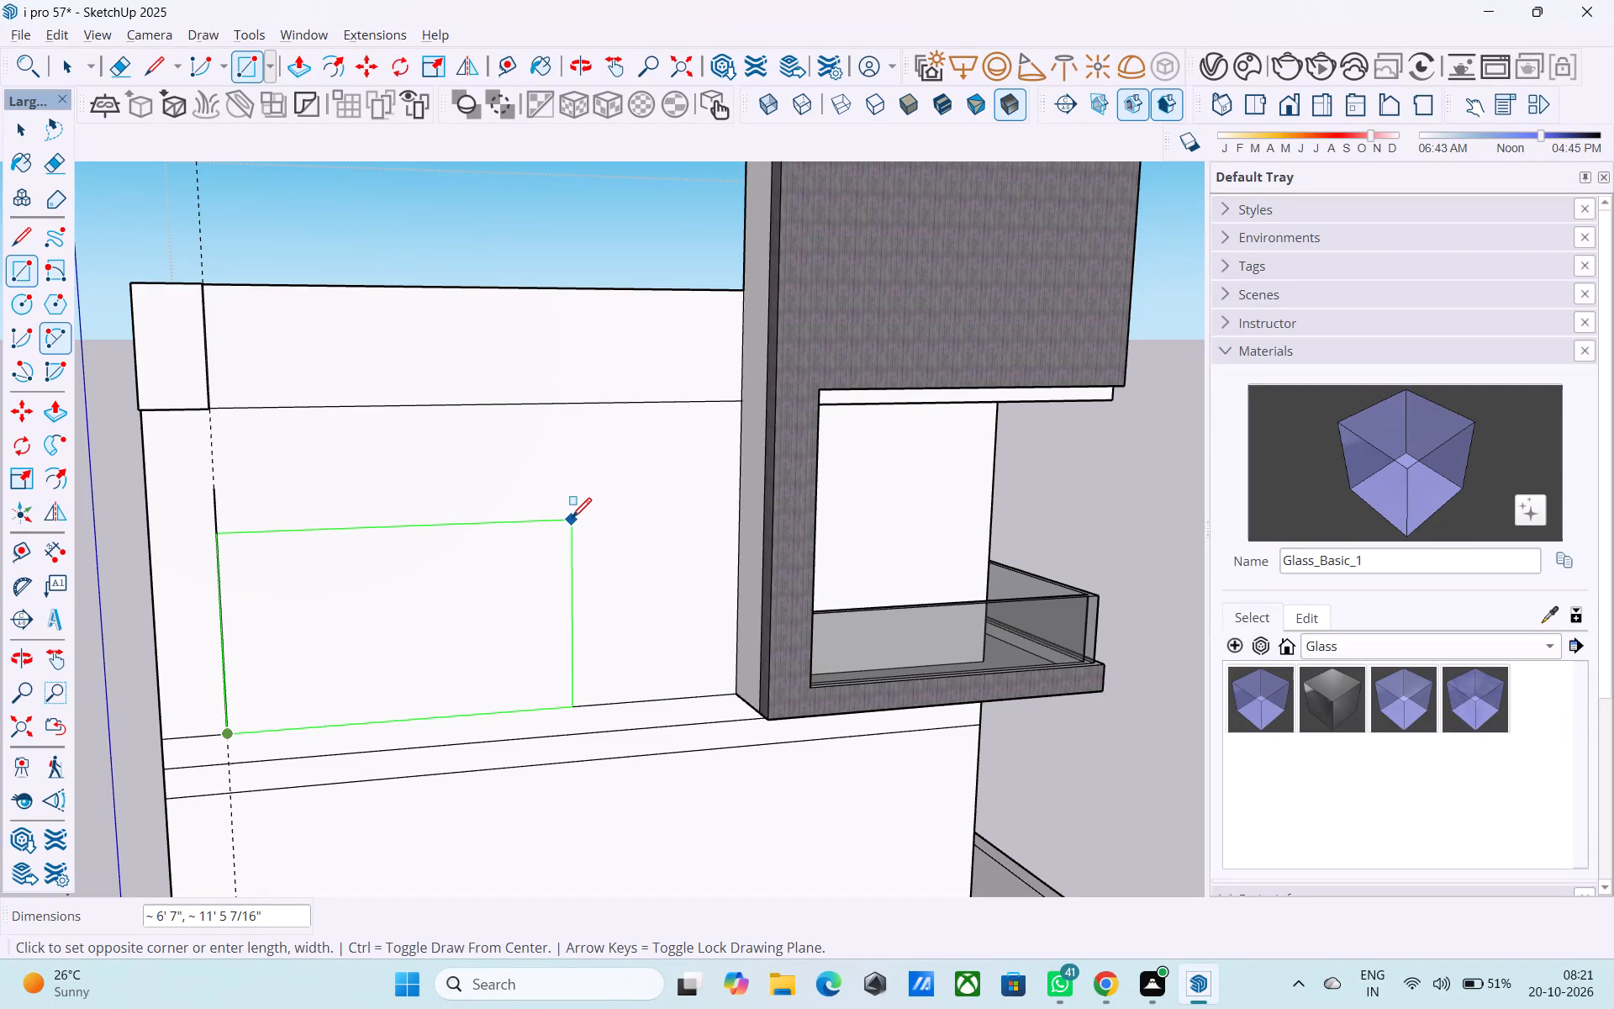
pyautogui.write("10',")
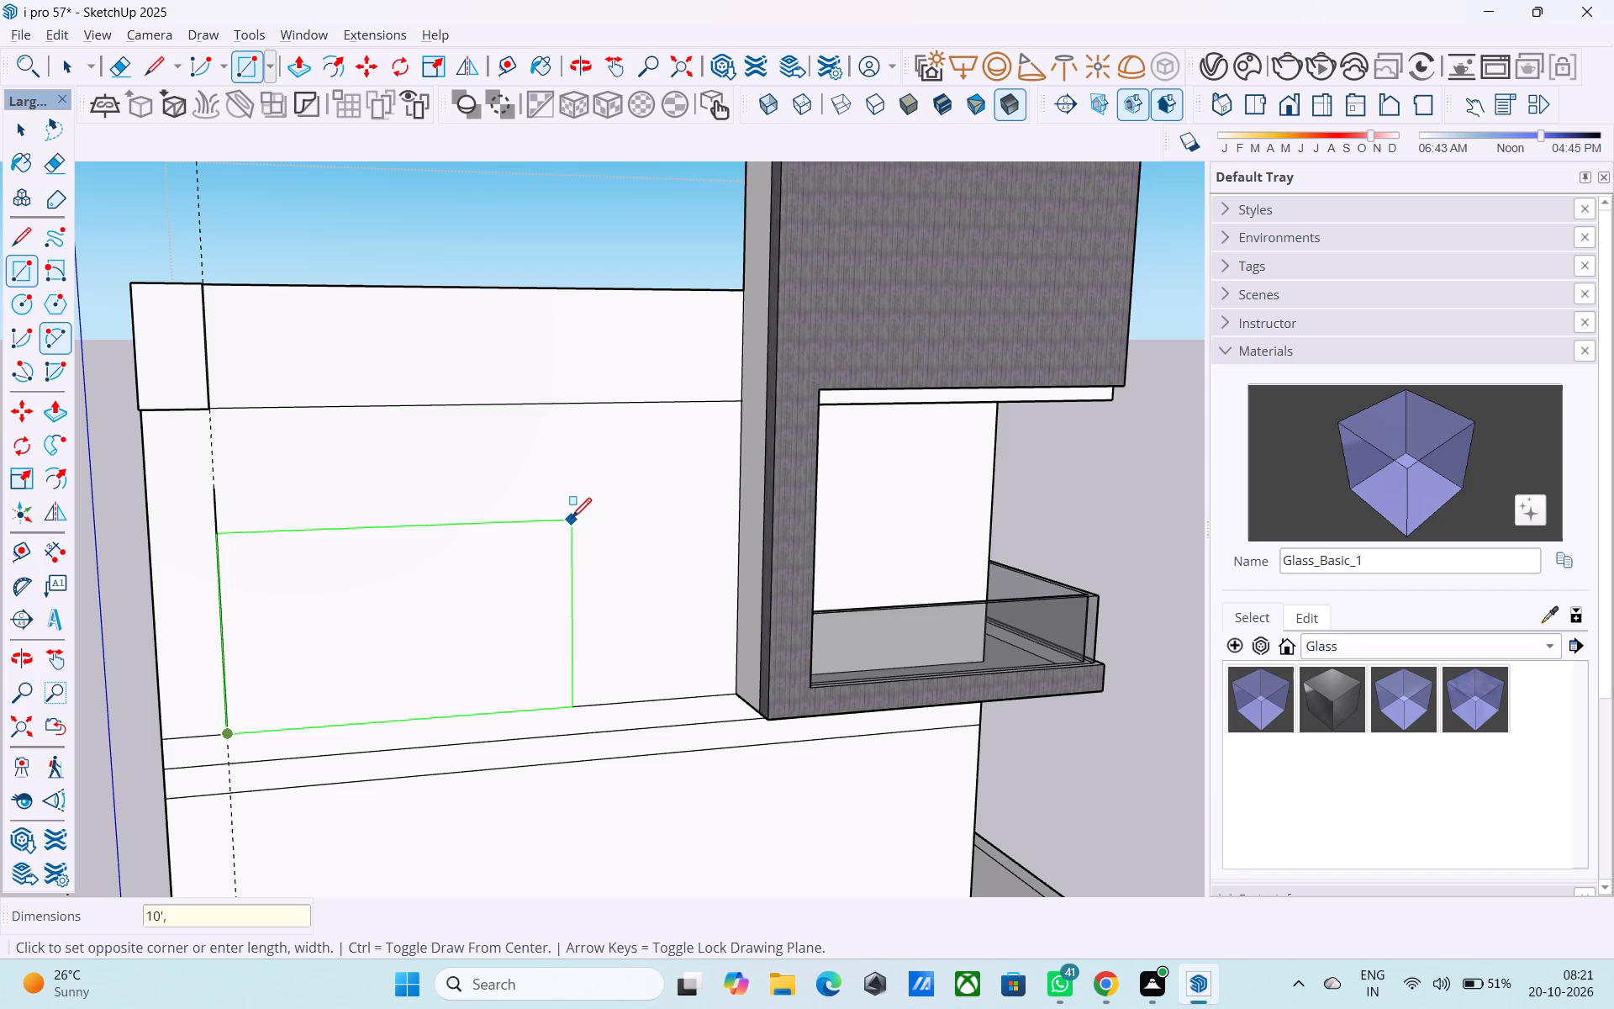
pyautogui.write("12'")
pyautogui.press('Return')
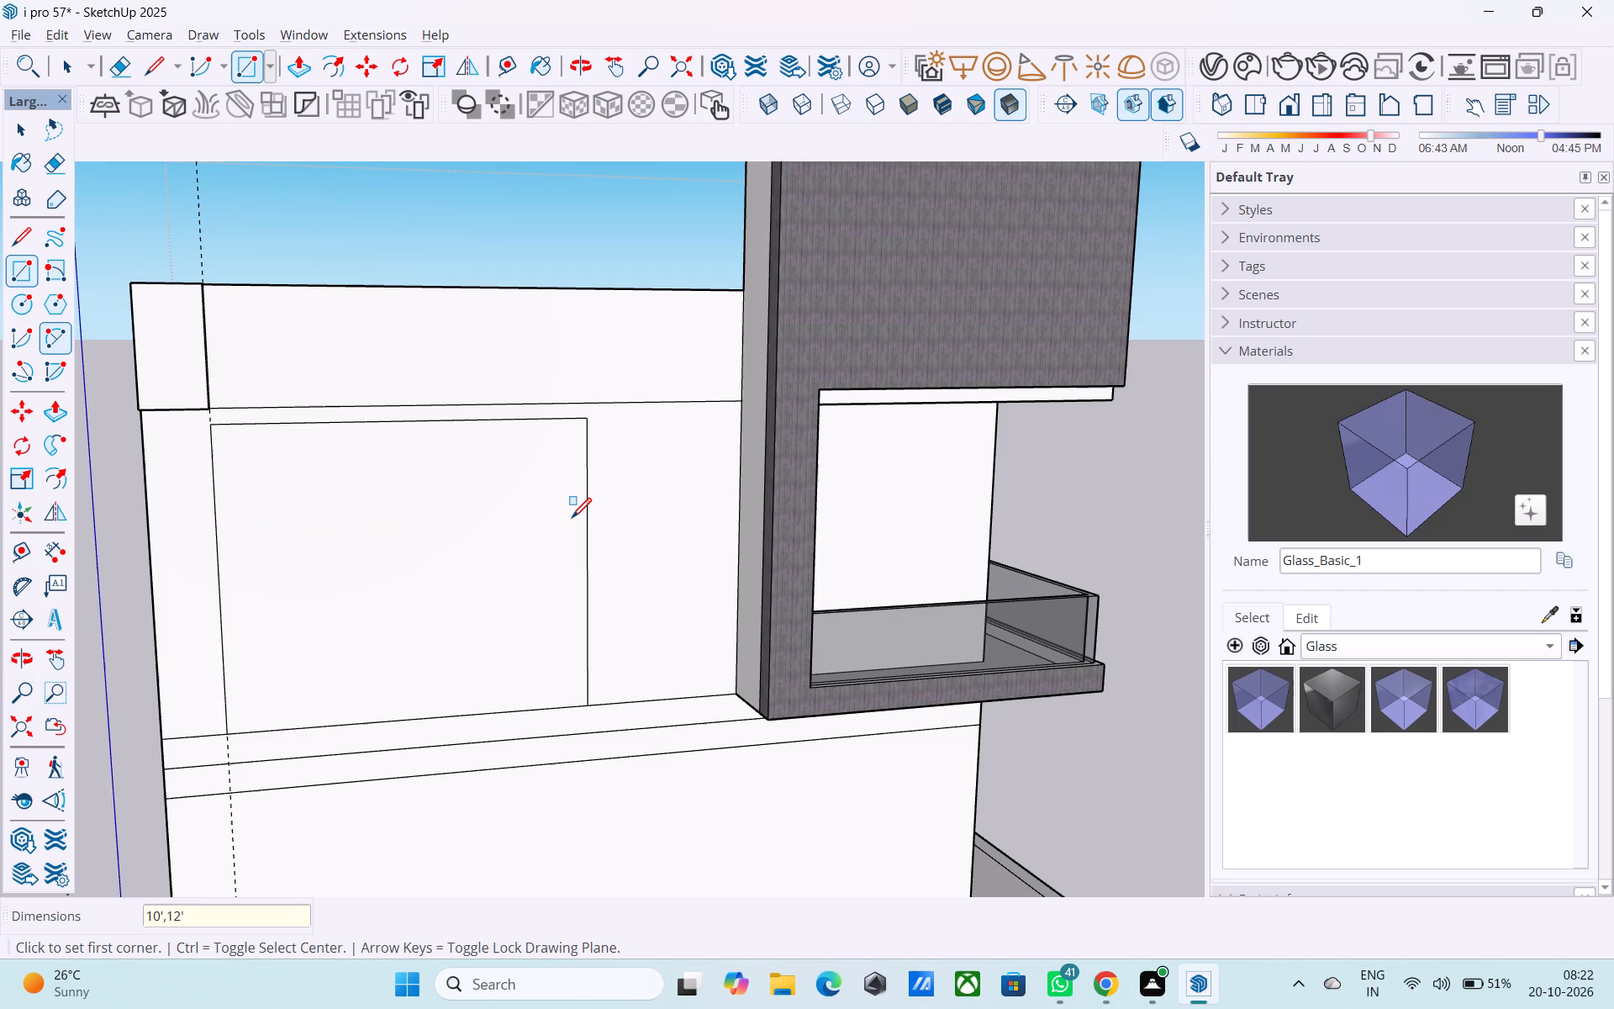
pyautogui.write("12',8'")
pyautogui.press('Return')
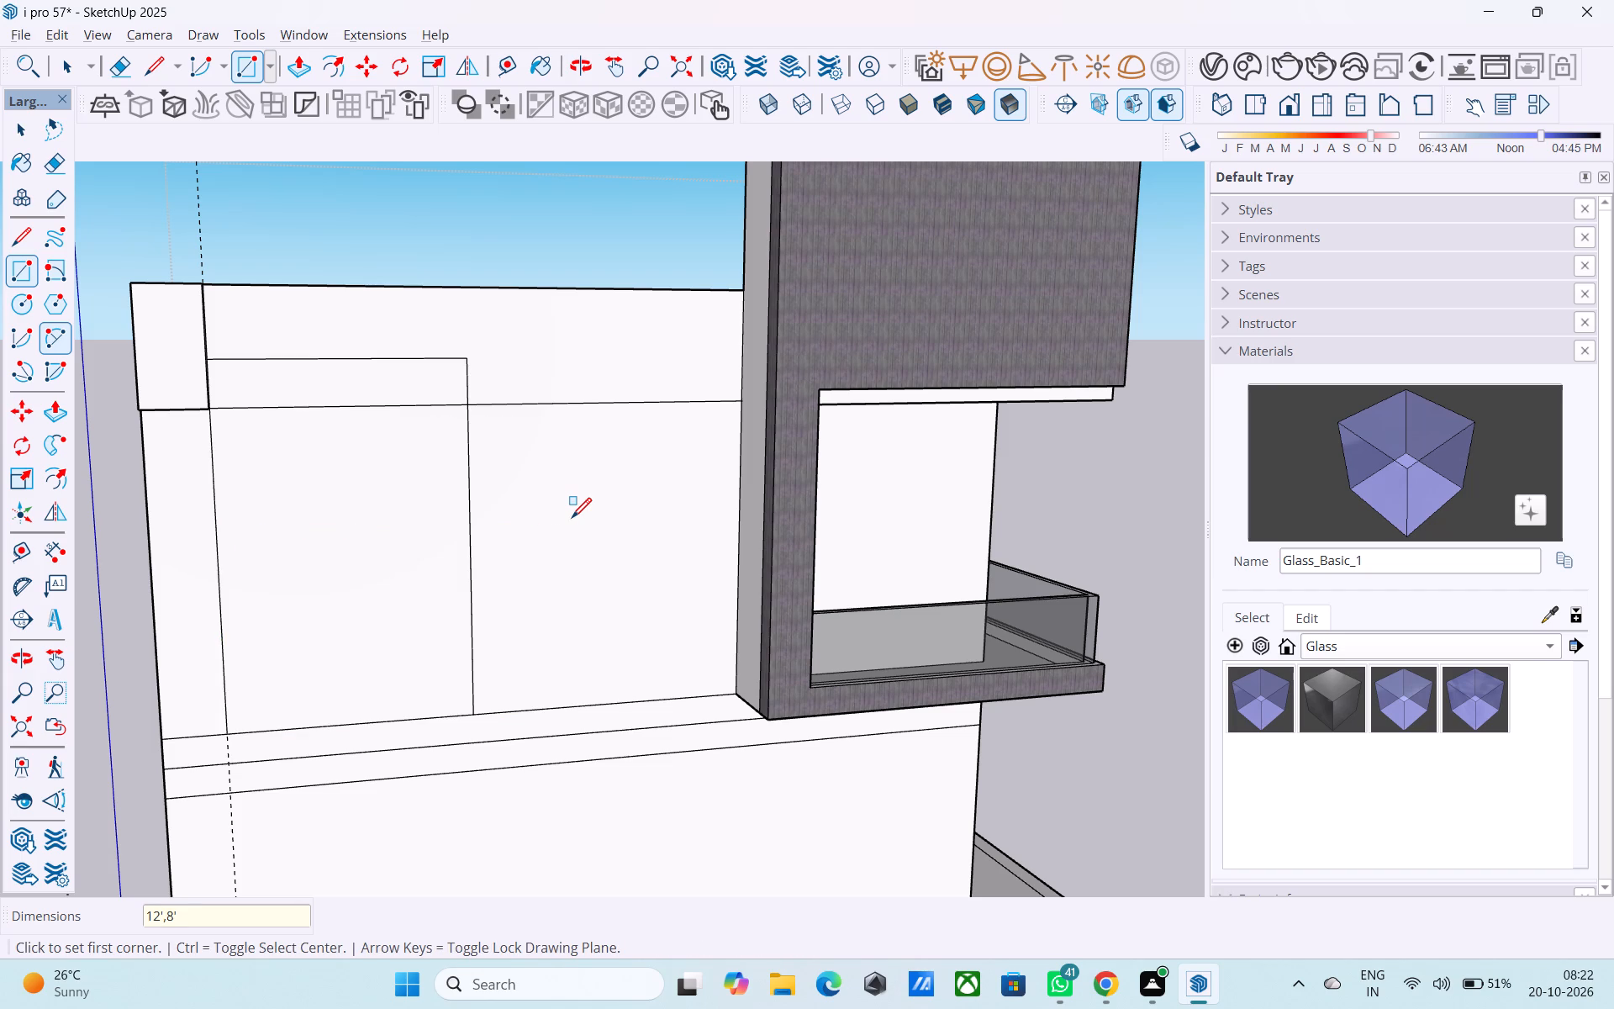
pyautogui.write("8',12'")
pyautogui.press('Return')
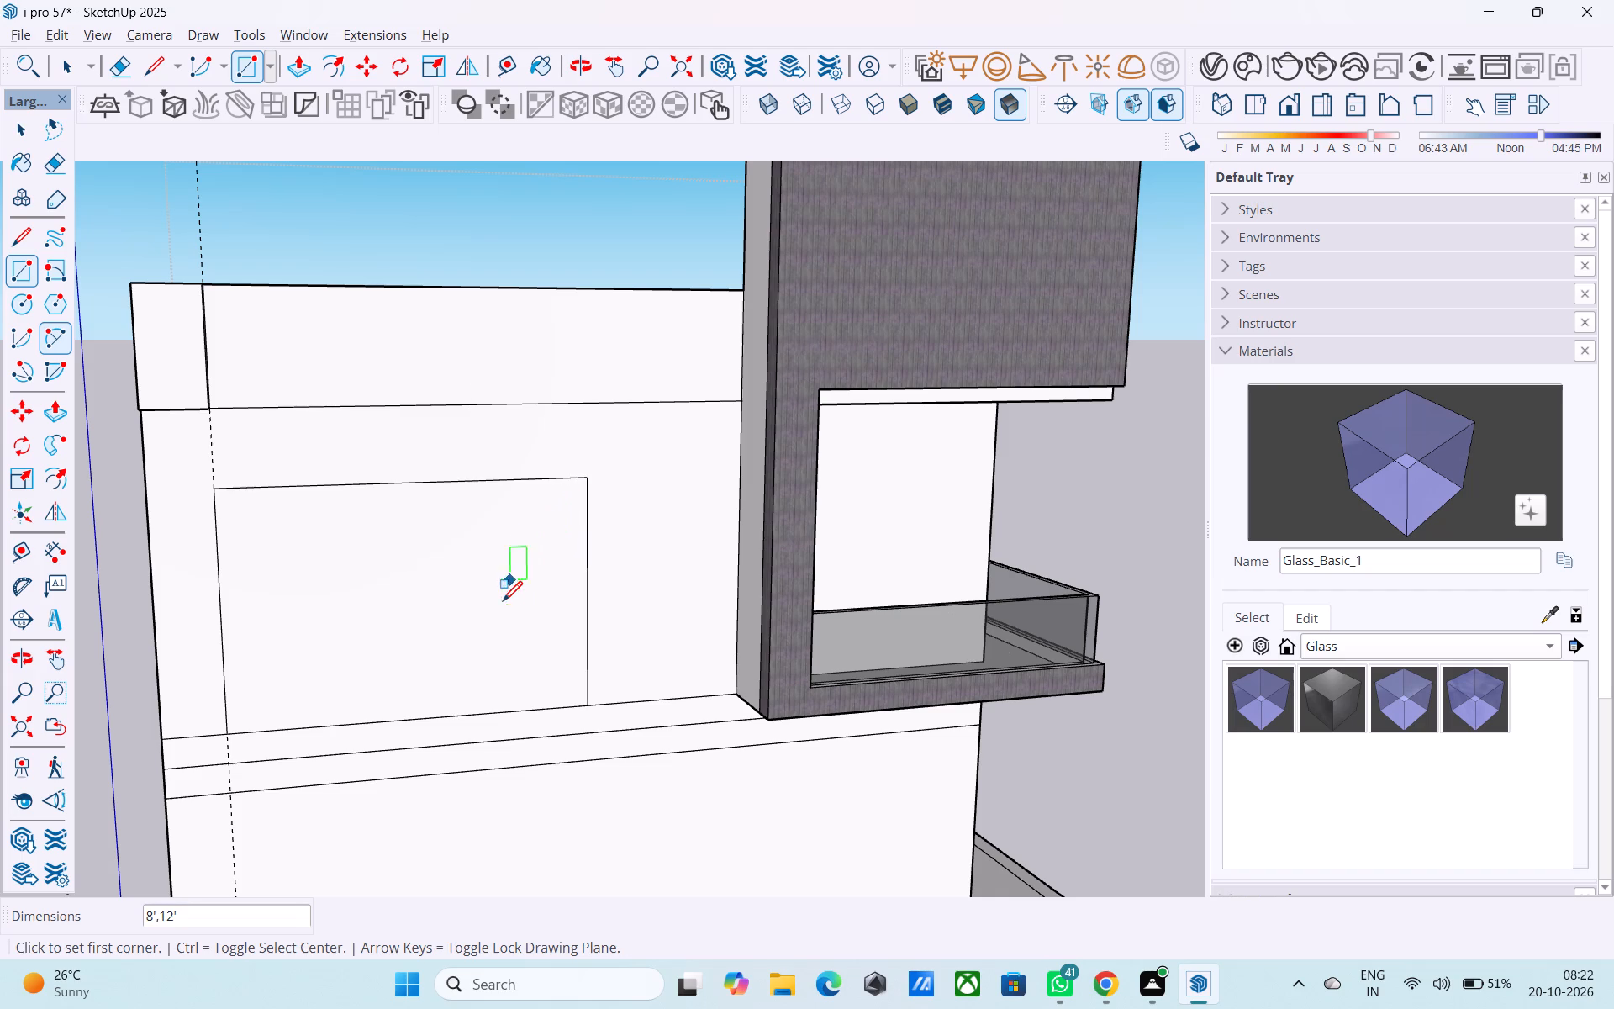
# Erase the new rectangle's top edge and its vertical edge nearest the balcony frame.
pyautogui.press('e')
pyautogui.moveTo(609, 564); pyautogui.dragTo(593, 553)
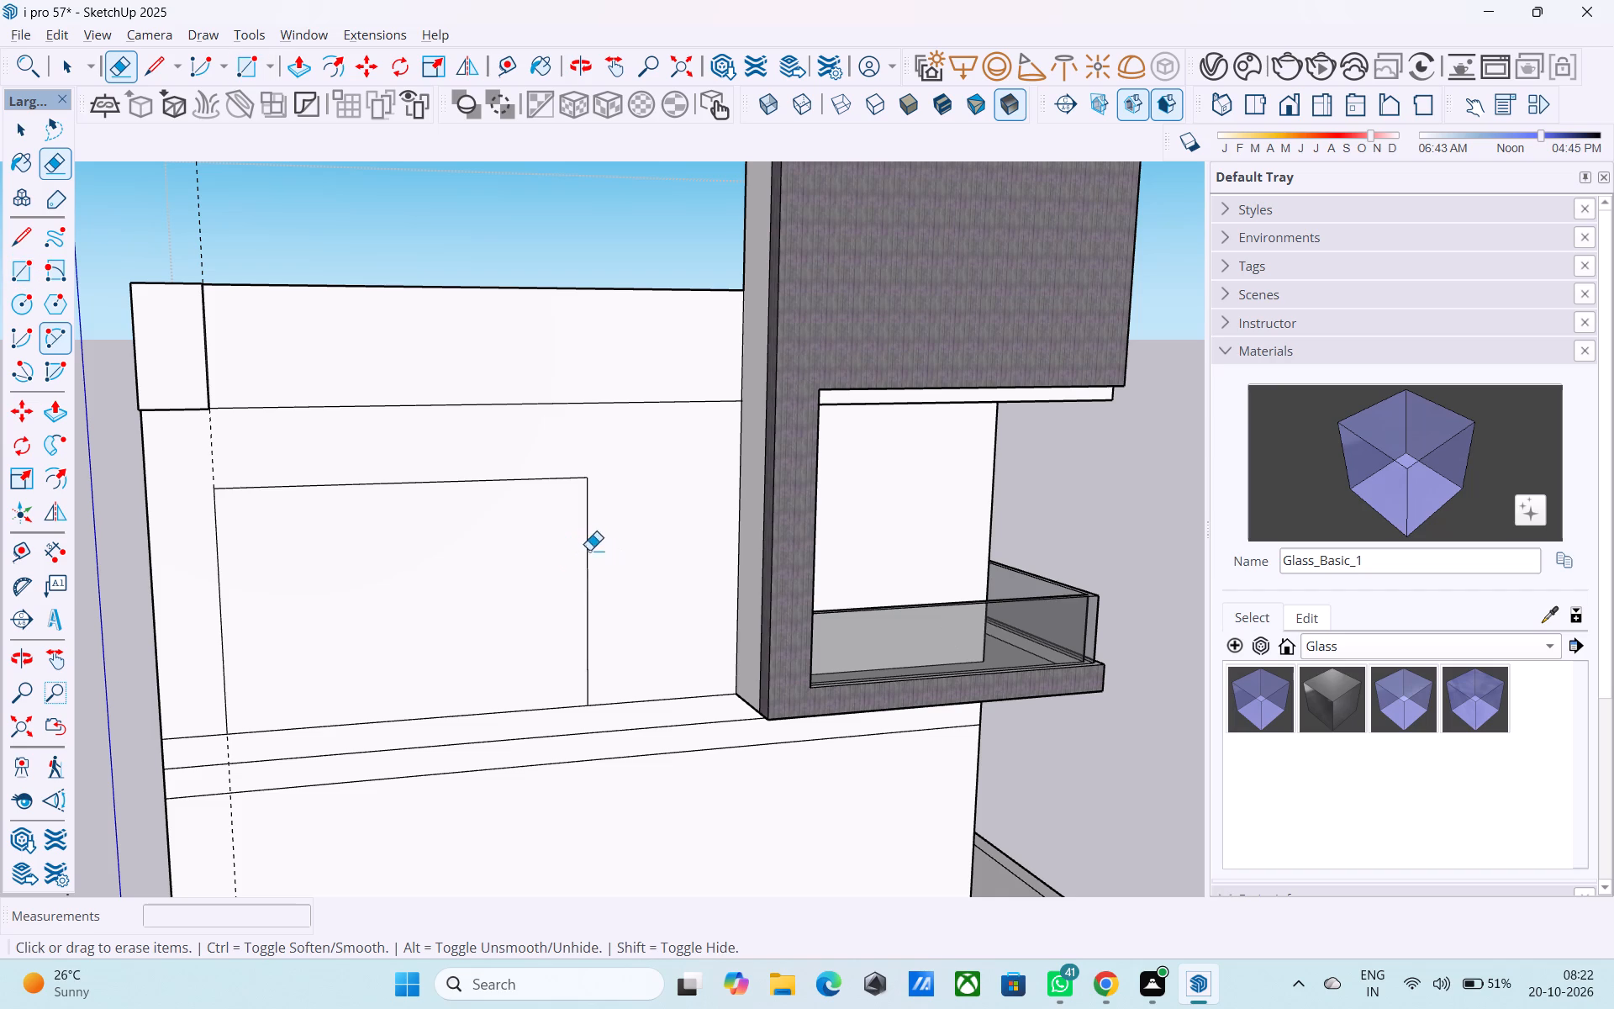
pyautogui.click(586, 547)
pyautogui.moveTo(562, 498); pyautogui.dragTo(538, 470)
# Offset the upper side-wall face's outline inward, trying 2' and 2.5' before settling on 1'10".
pyautogui.press('space')
pyautogui.click(506, 560)
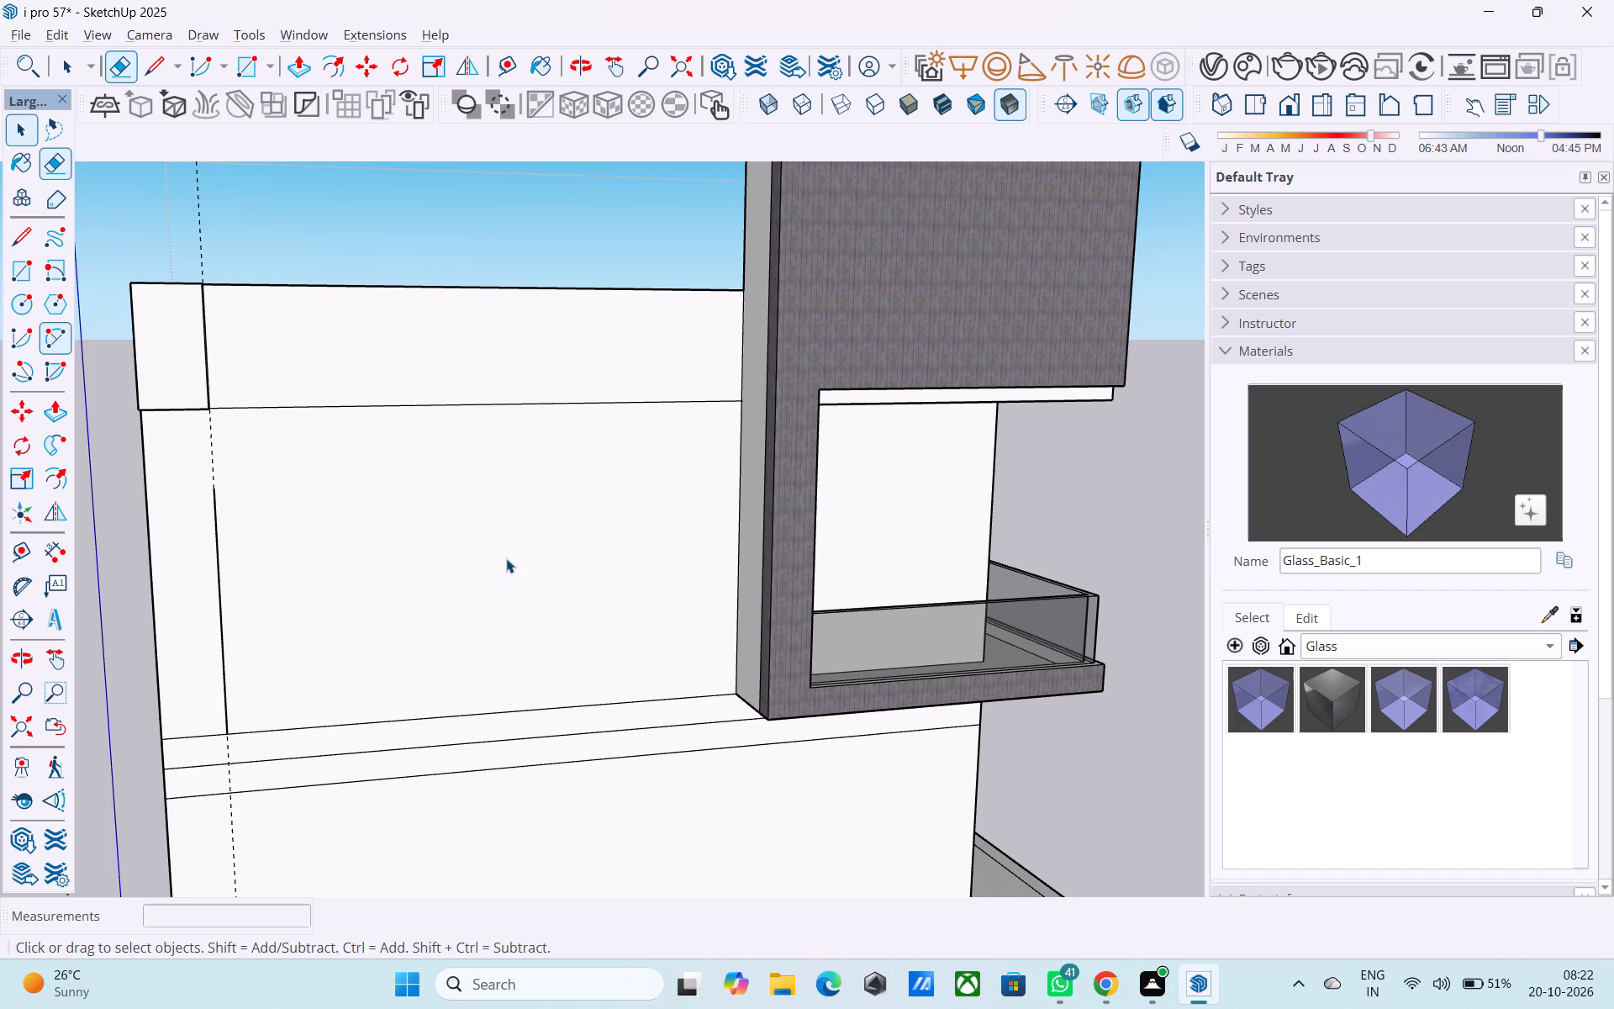
pyautogui.press('f')
pyautogui.click(506, 559)
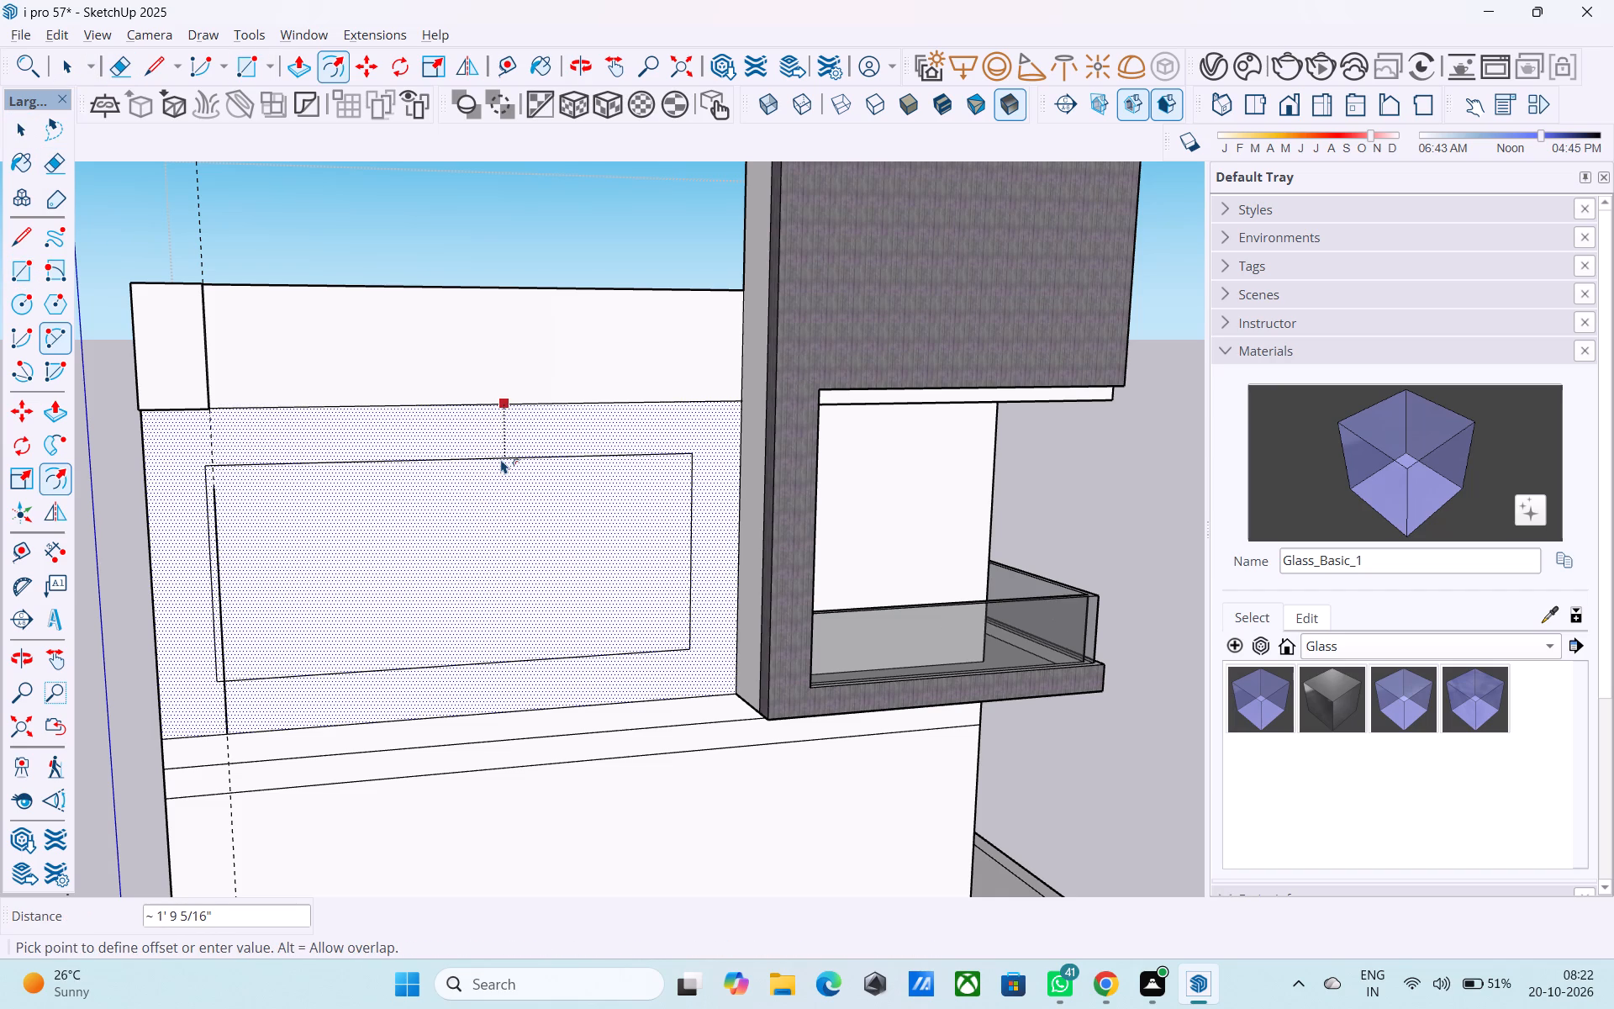
pyautogui.press('2')
pyautogui.press("'")
pyautogui.press('Return')
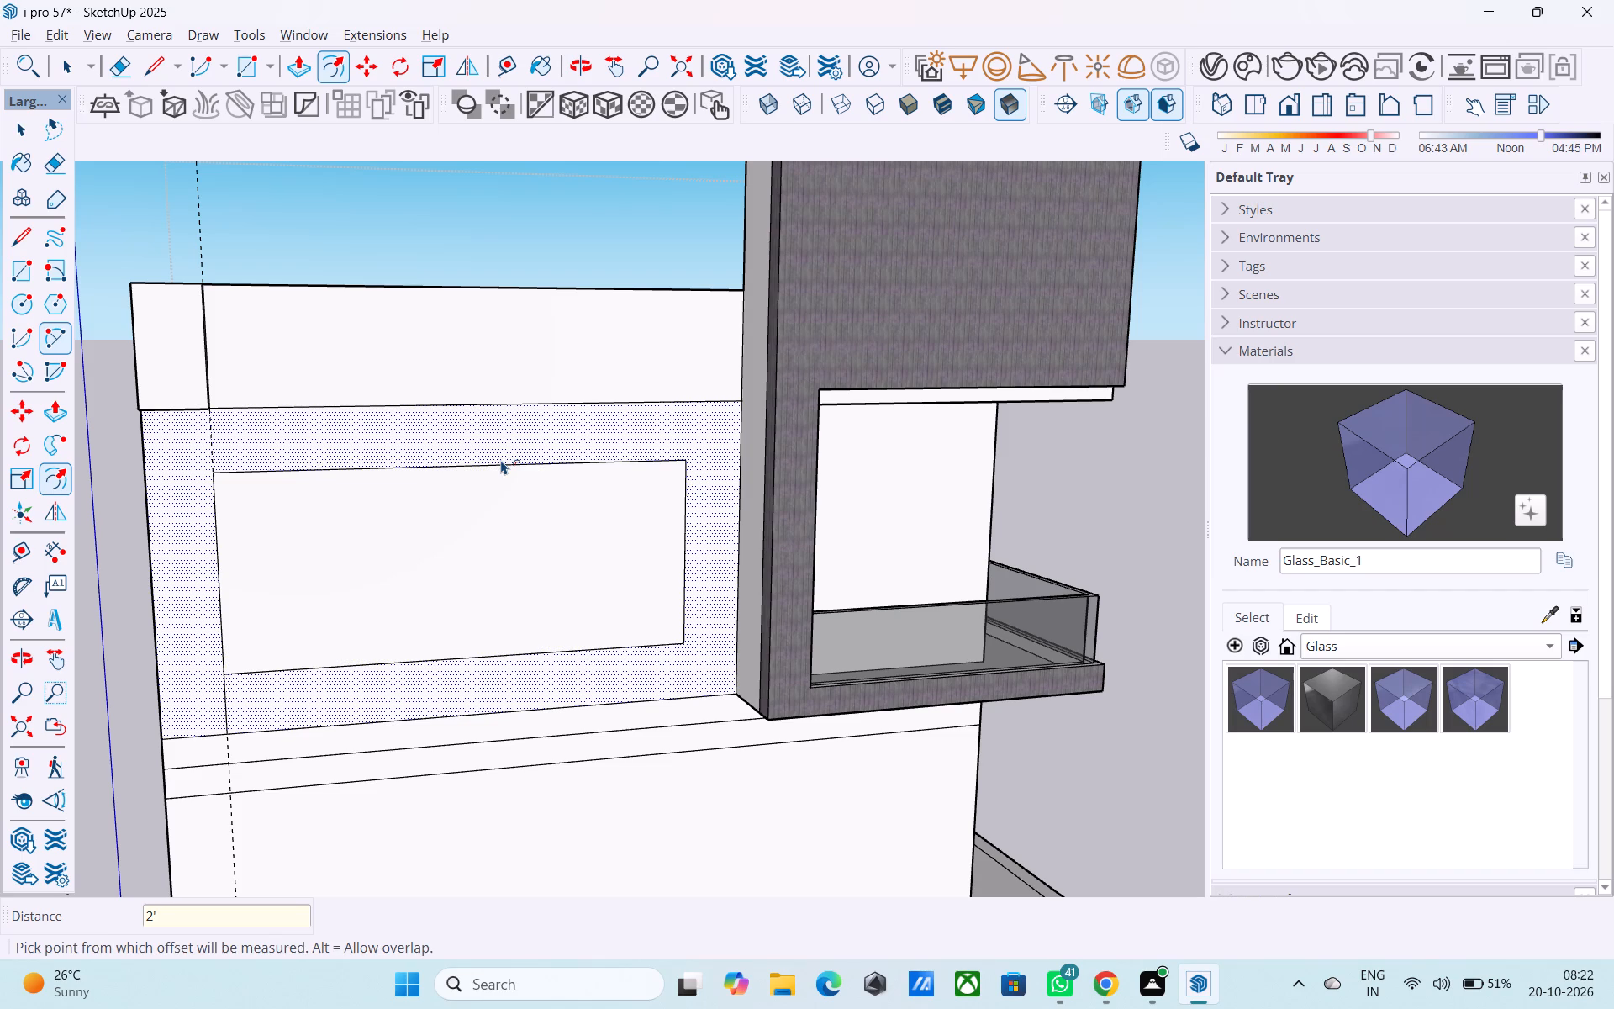
pyautogui.write("2.5'")
pyautogui.press('Return')
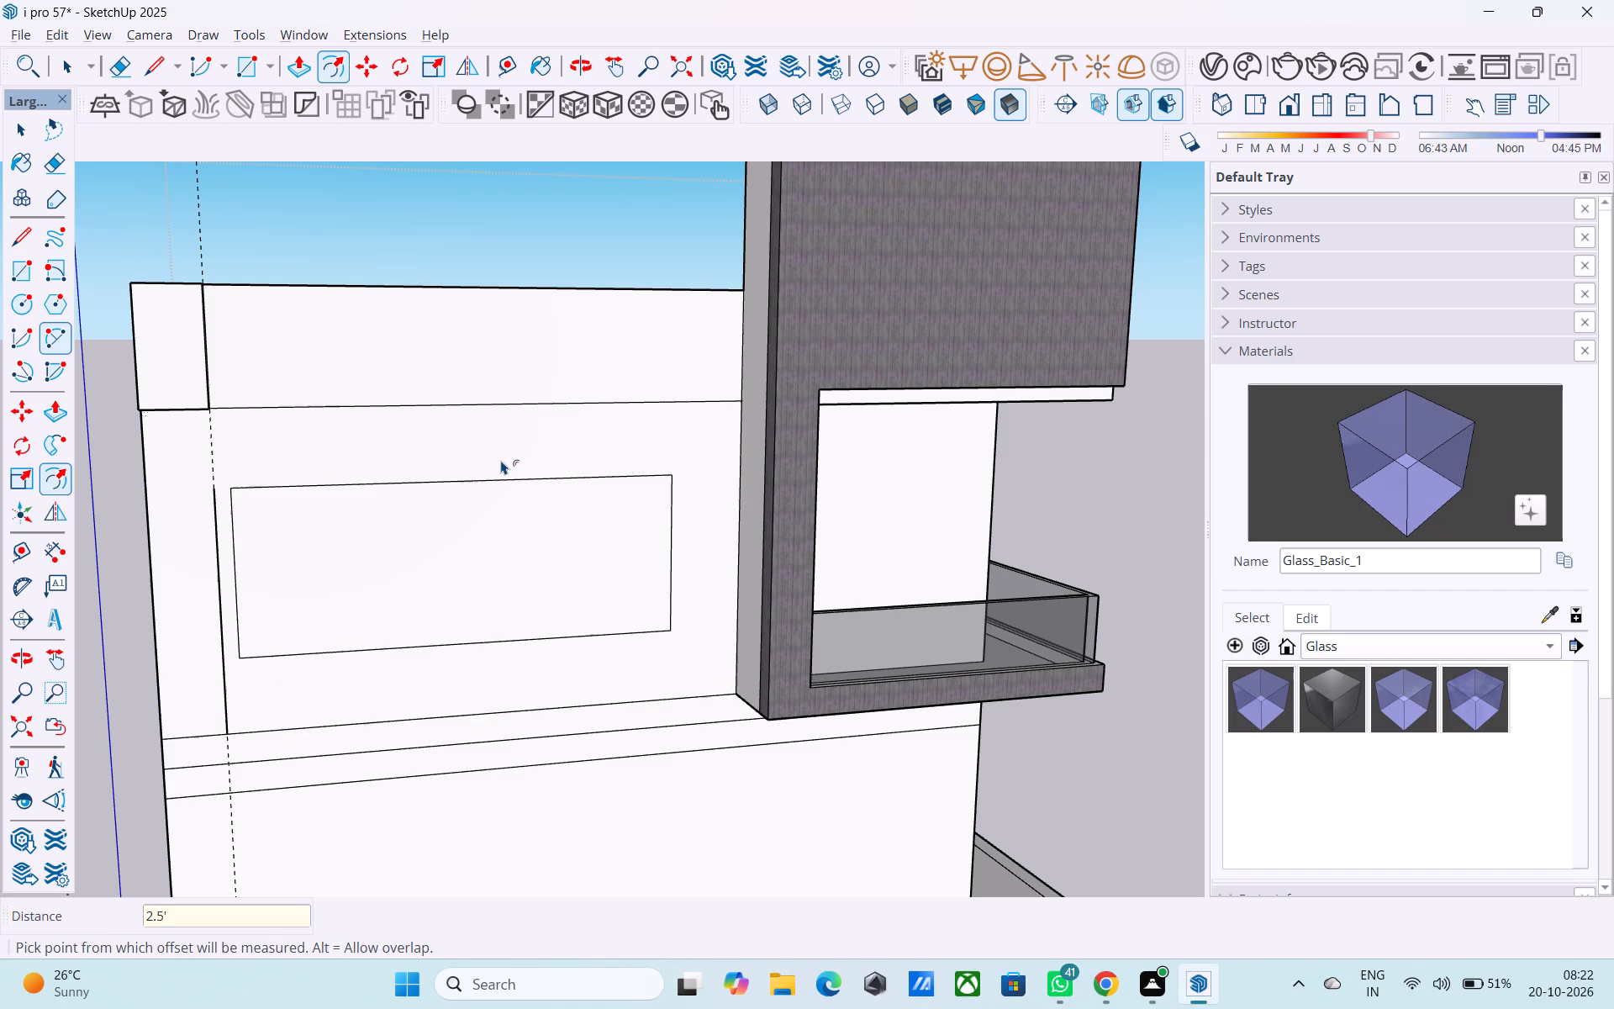
pyautogui.write('1.')
pyautogui.write('10')
pyautogui.press('BackSpace')
pyautogui.press('BackSpace')
pyautogui.press('BackSpace')
pyautogui.press("'")
pyautogui.write('10"')
pyautogui.press('Return')
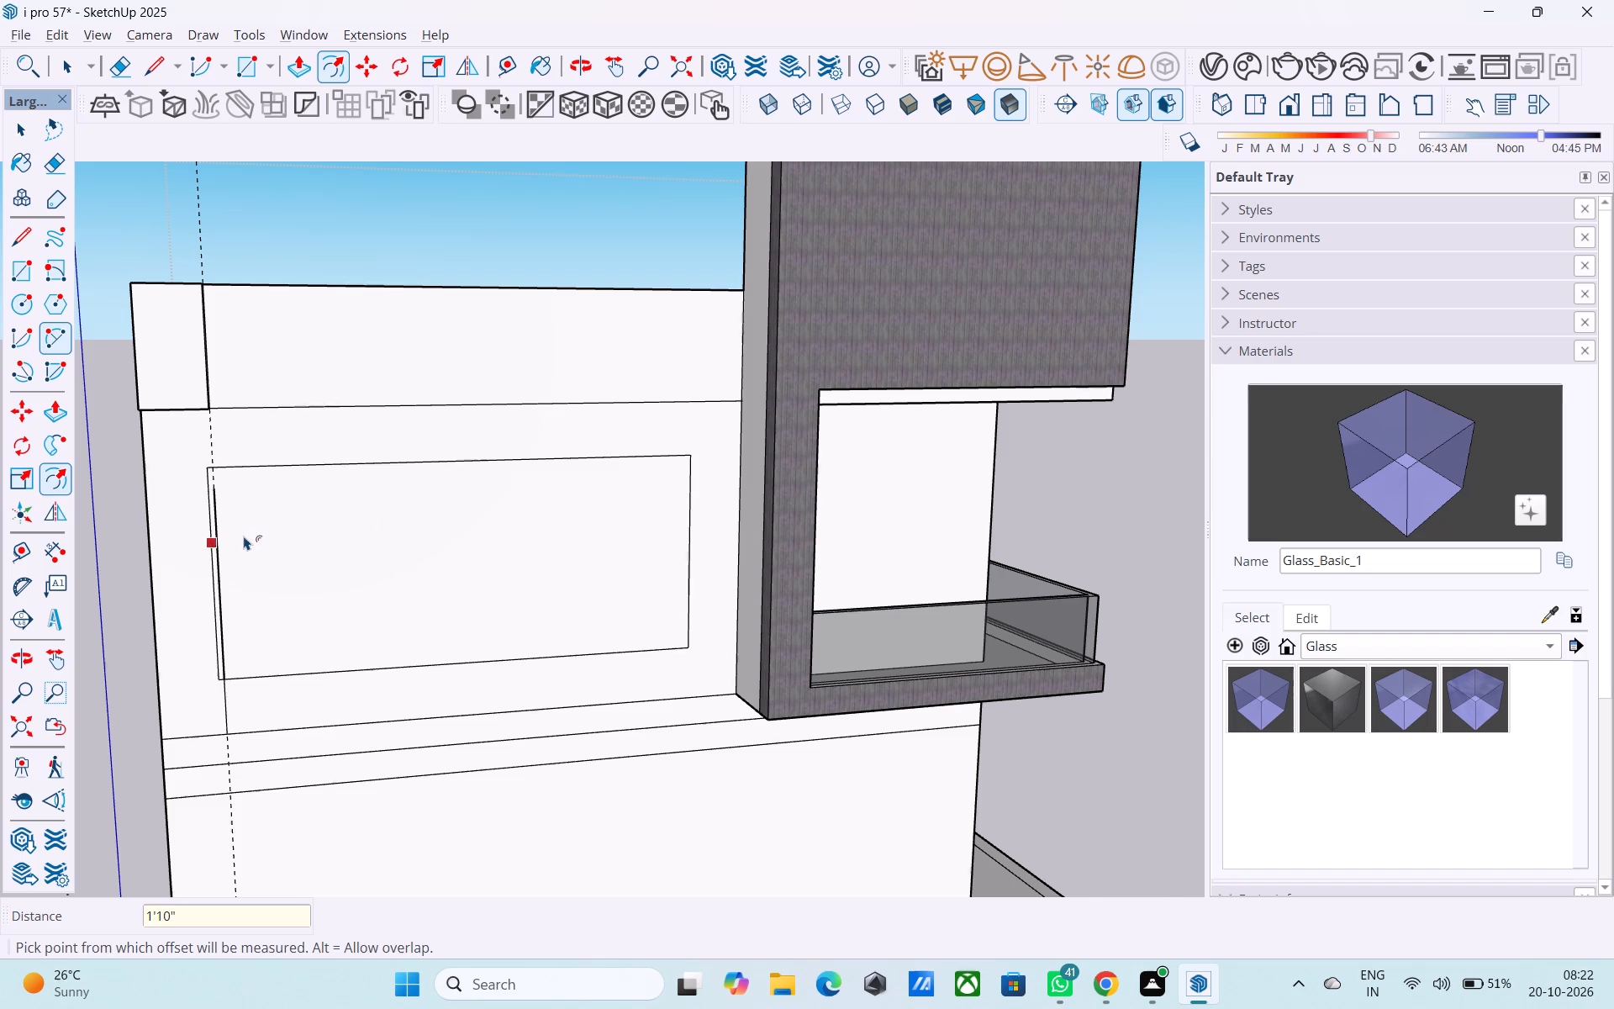
# Erase the offset rectangle's rear vertical edge together with the old vertical line and dashed guide beside it.
pyautogui.scroll(3, 240, 531)
pyautogui.press('space')
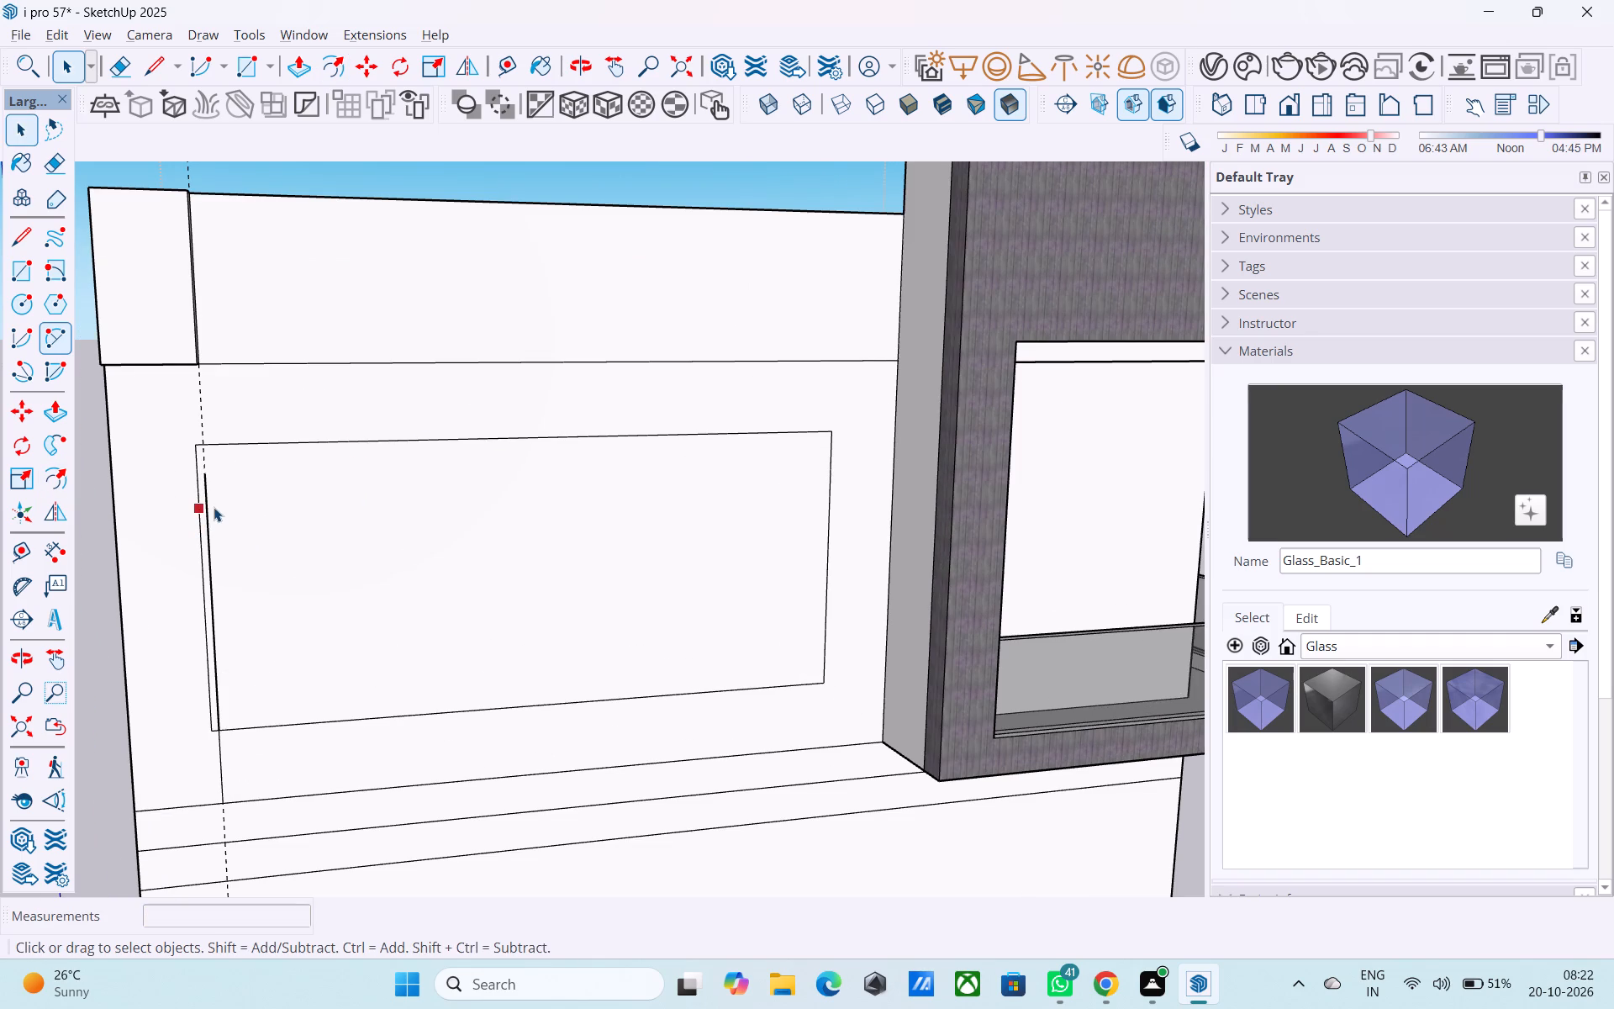
pyautogui.press('e')
pyautogui.moveTo(218, 510); pyautogui.dragTo(160, 507)
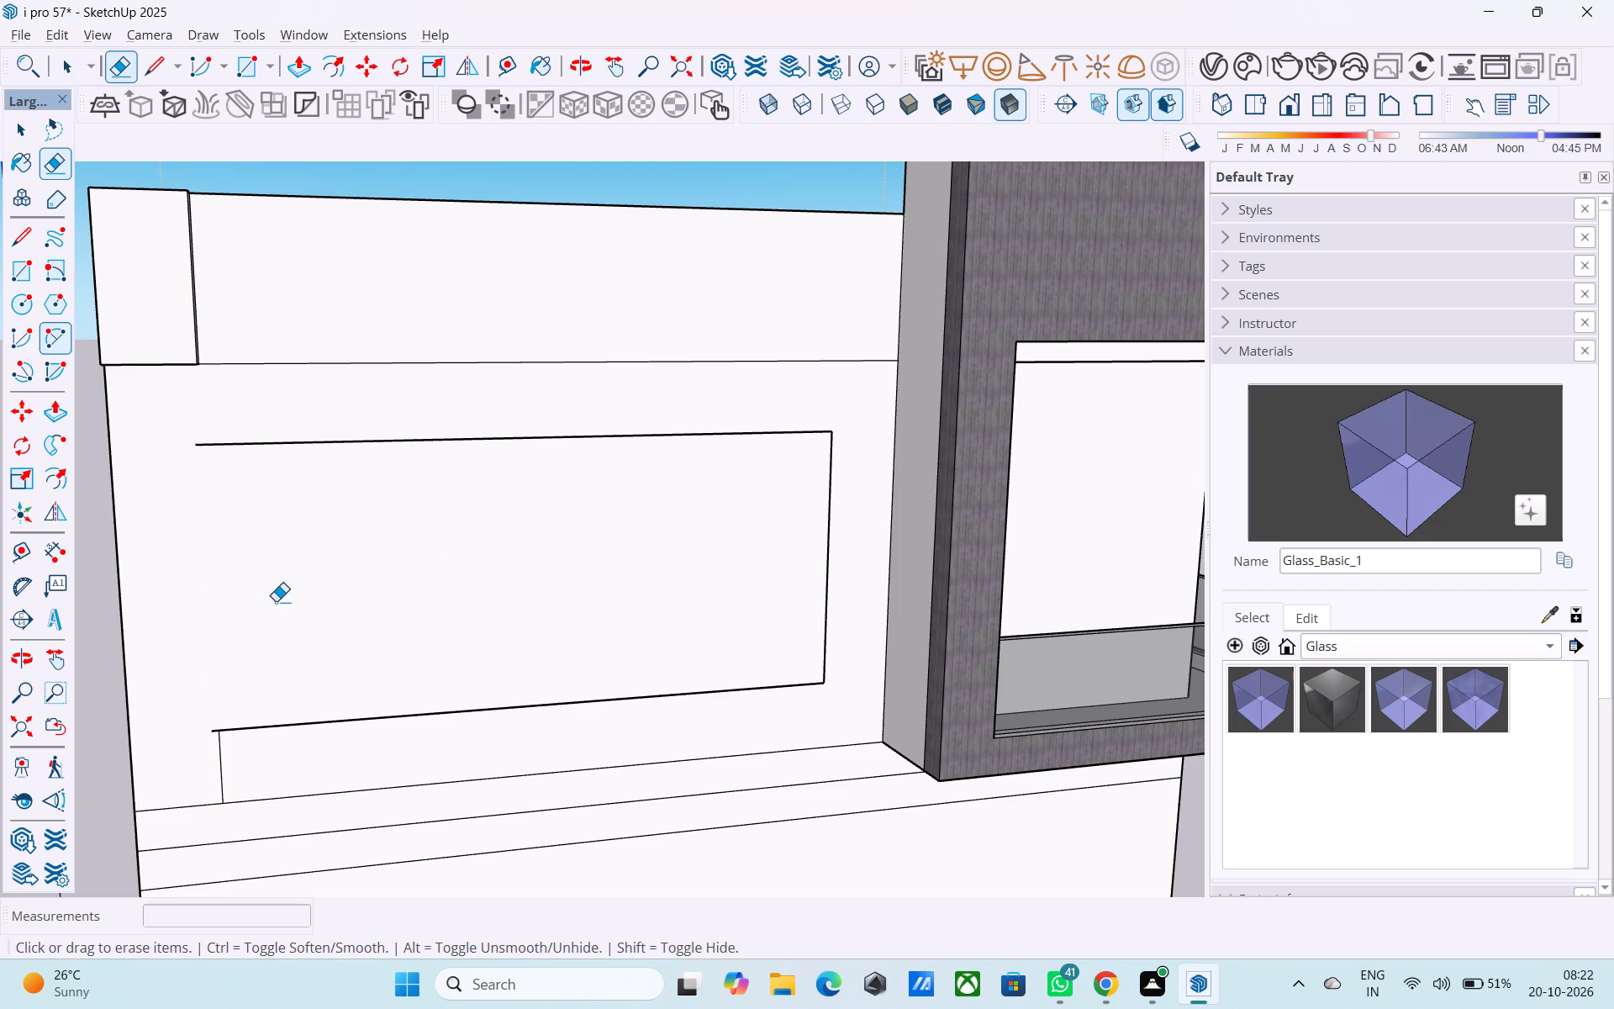
# Close the rectangle's rear side with a 6'10" vertical line set further in, and erase the leftover edge pieces beyond it.
pyautogui.press('l')
pyautogui.click(298, 726)
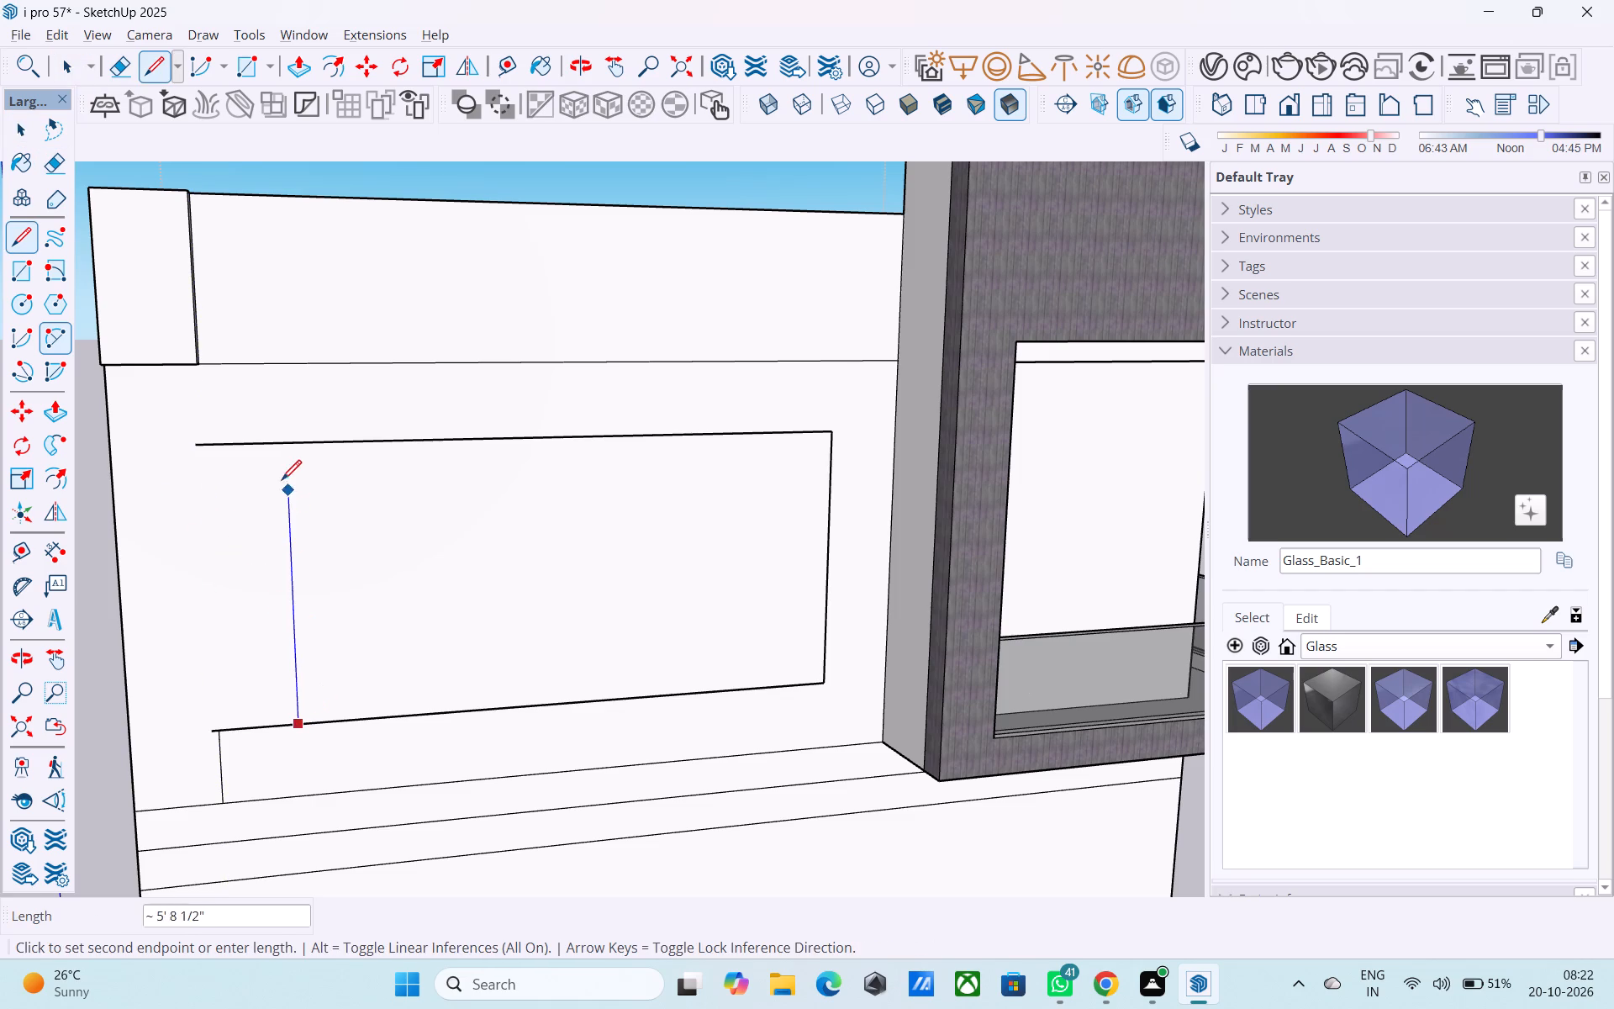
pyautogui.click(287, 445)
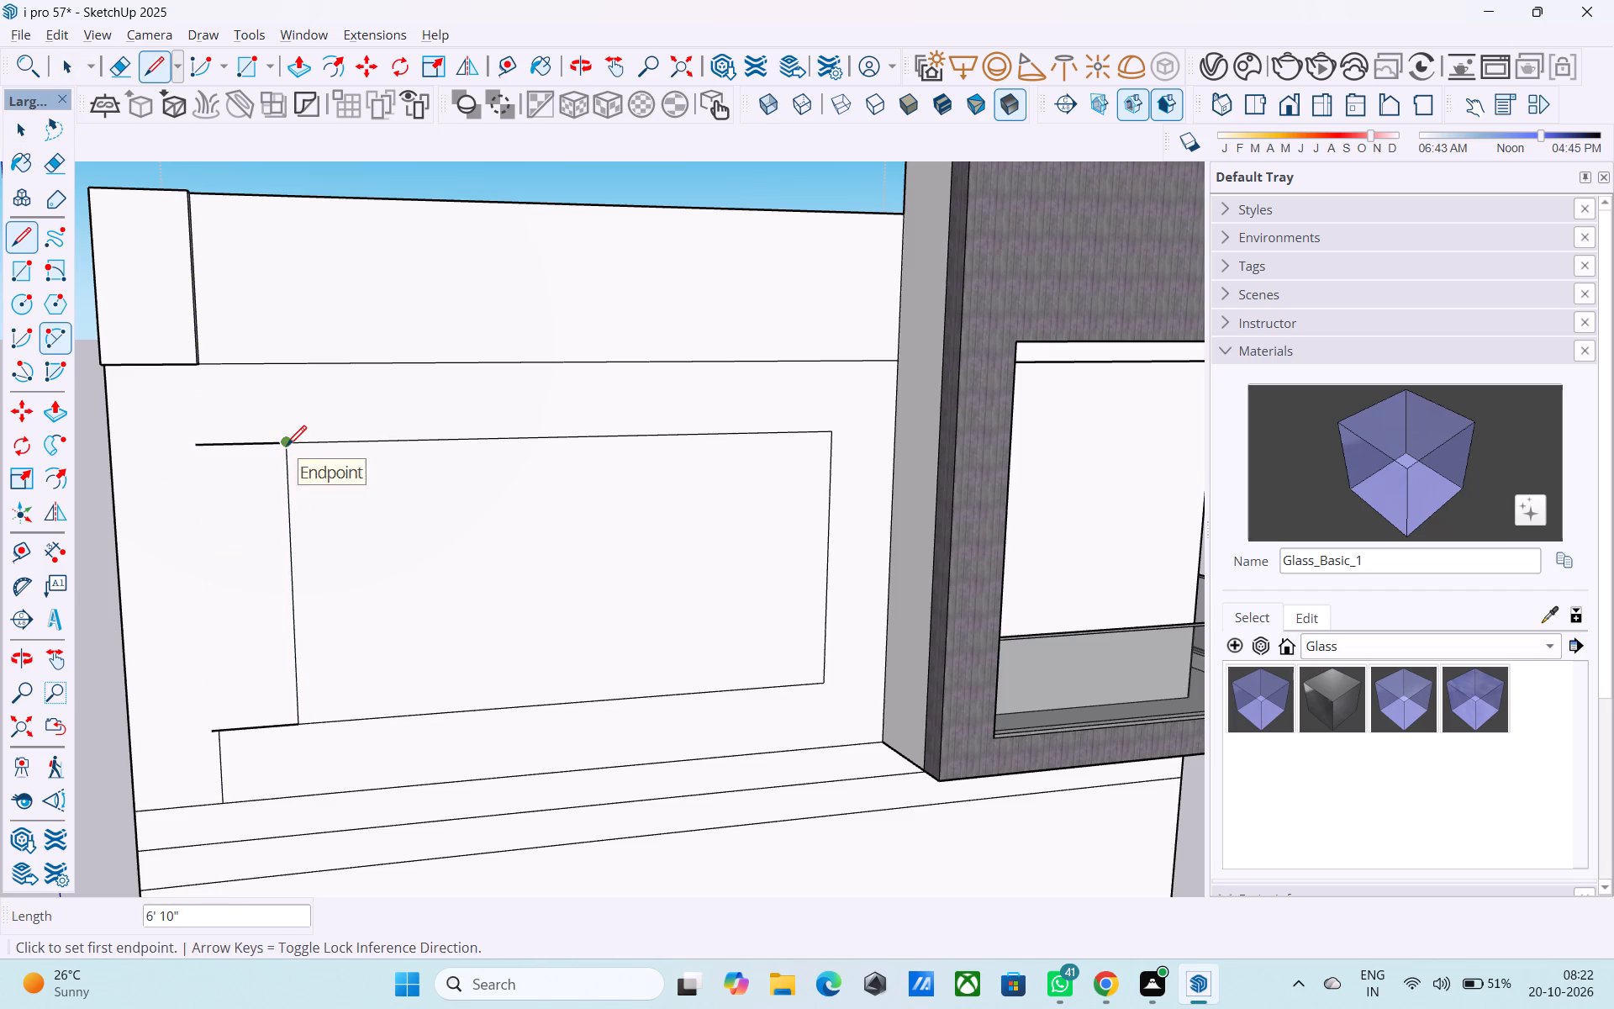
pyautogui.press('e')
pyautogui.moveTo(253, 445); pyautogui.dragTo(251, 511)
pyautogui.moveTo(220, 738); pyautogui.dragTo(207, 721)
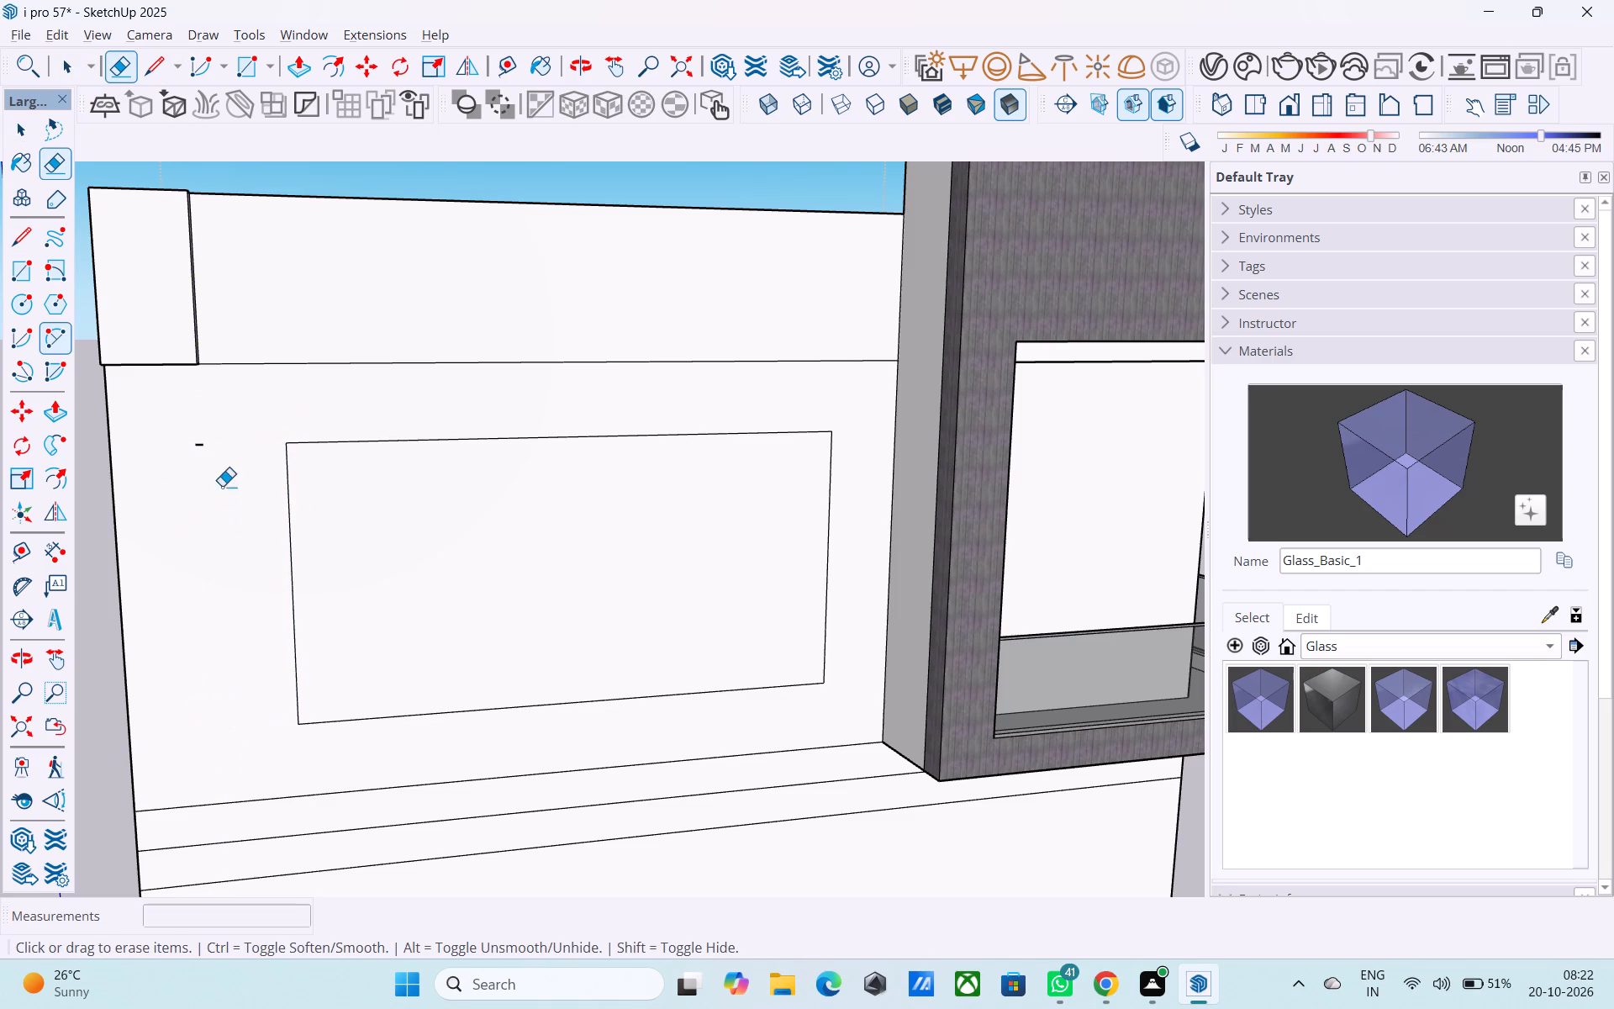
pyautogui.moveTo(199, 453); pyautogui.dragTo(199, 445)
# Examine the rectangle's placement and proportions on the whole side elevation.
pyautogui.scroll(-1, 437, 554)
pyautogui.moveTo(427, 544); pyautogui.dragTo(319, 526, button='middle')
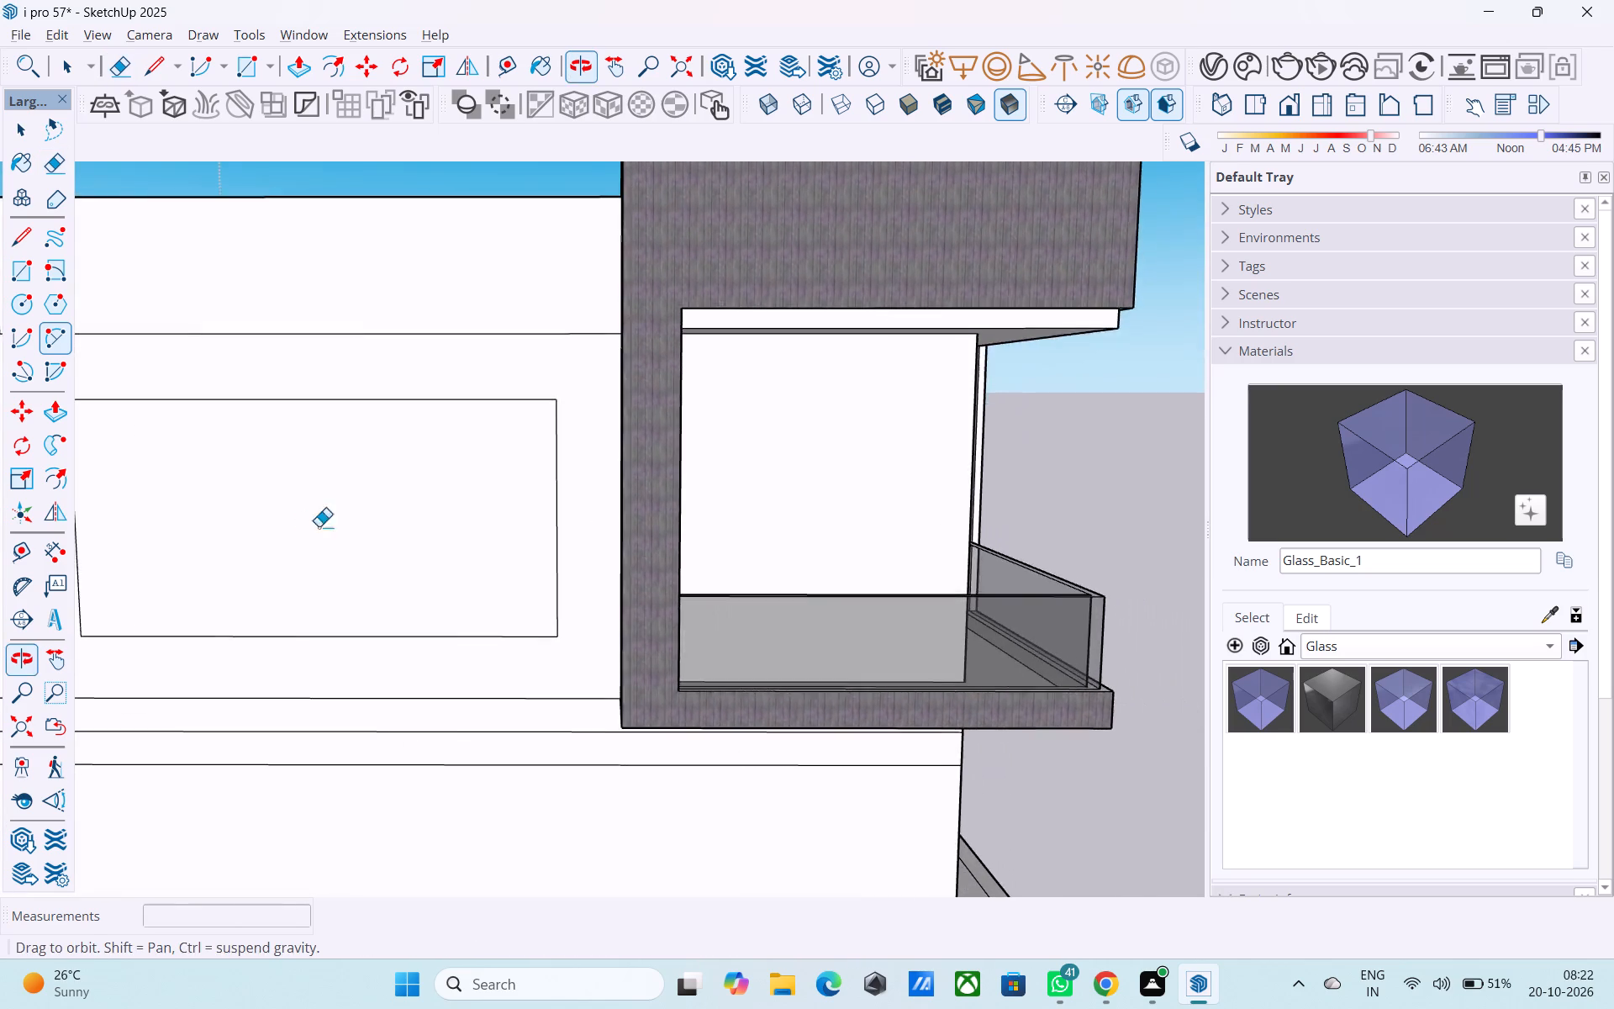
pyautogui.moveTo(319, 526); pyautogui.dragTo(309, 524, button='middle')
pyautogui.scroll(-9, 559, 517)
pyautogui.scroll(7, 495, 540)
pyautogui.moveTo(454, 563); pyautogui.dragTo(411, 564, button='middle')
pyautogui.scroll(-4, 363, 552)
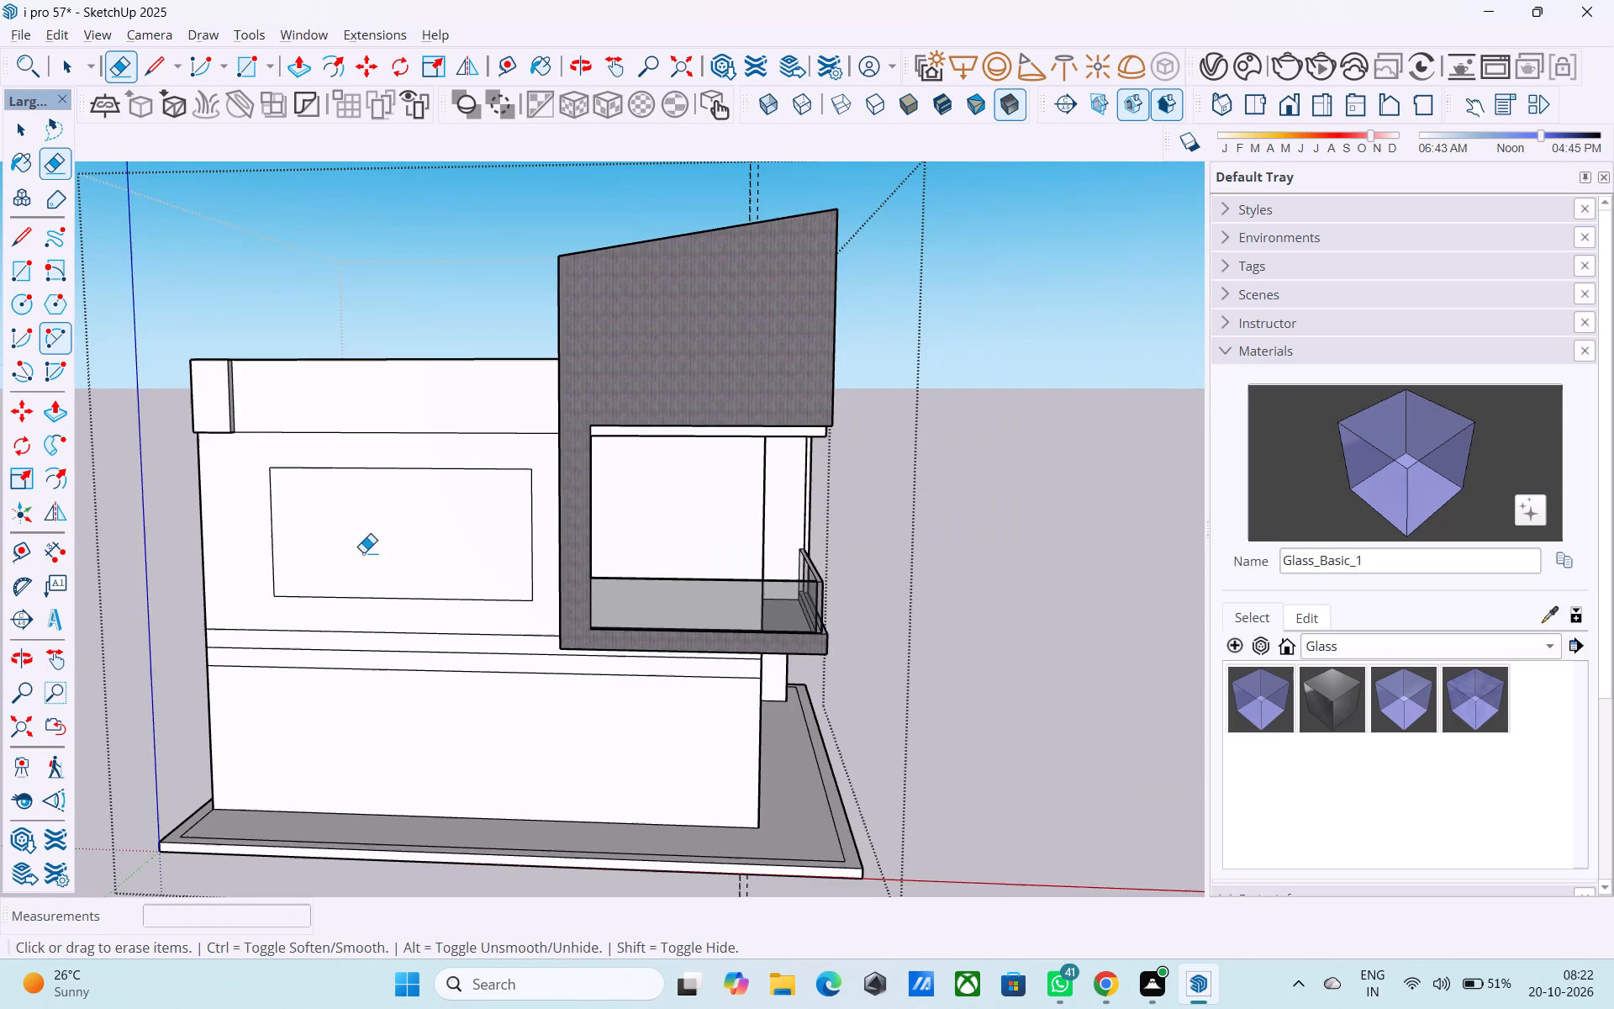
pyautogui.scroll(-1, 363, 552)
pyautogui.moveTo(419, 581); pyautogui.dragTo(443, 604, button='middle')
# Offset the outer outline of the wall face around the rectangle inward, trying 1' before settling on 0.5'.
pyautogui.scroll(5, 461, 610)
pyautogui.moveTo(467, 611); pyautogui.dragTo(482, 622, button='middle')
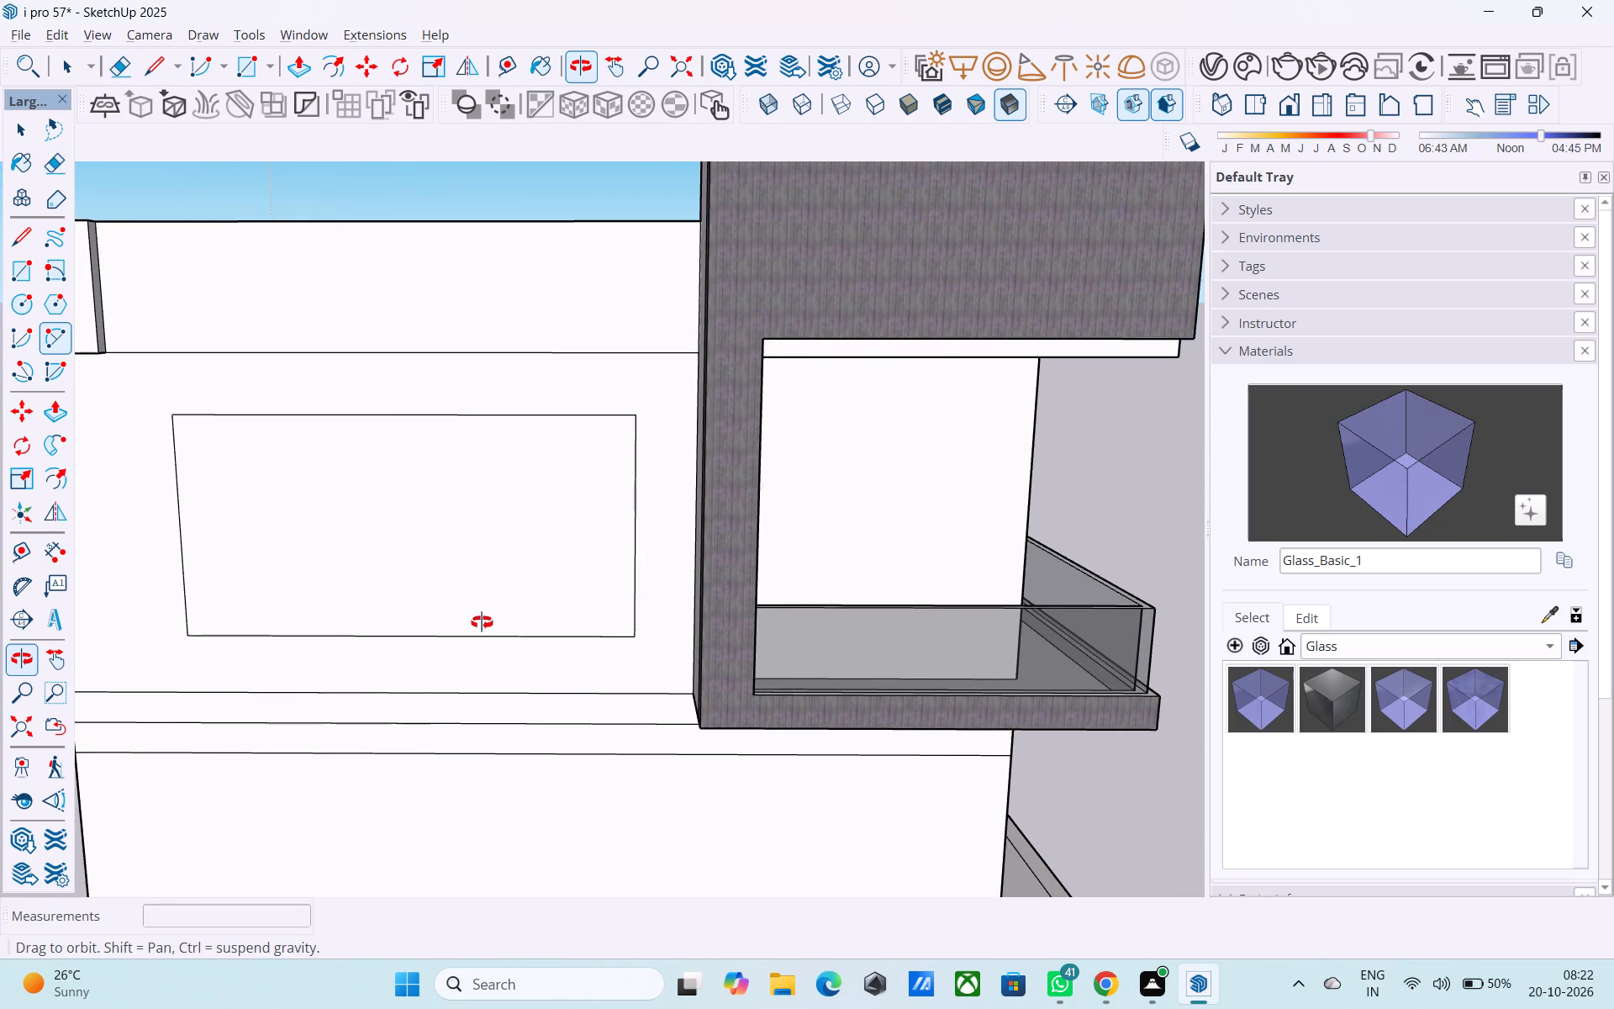
pyautogui.moveTo(482, 622); pyautogui.dragTo(492, 632, button='middle')
pyautogui.moveTo(415, 679); pyautogui.dragTo(446, 704, button='middle')
pyautogui.scroll(2, 441, 697)
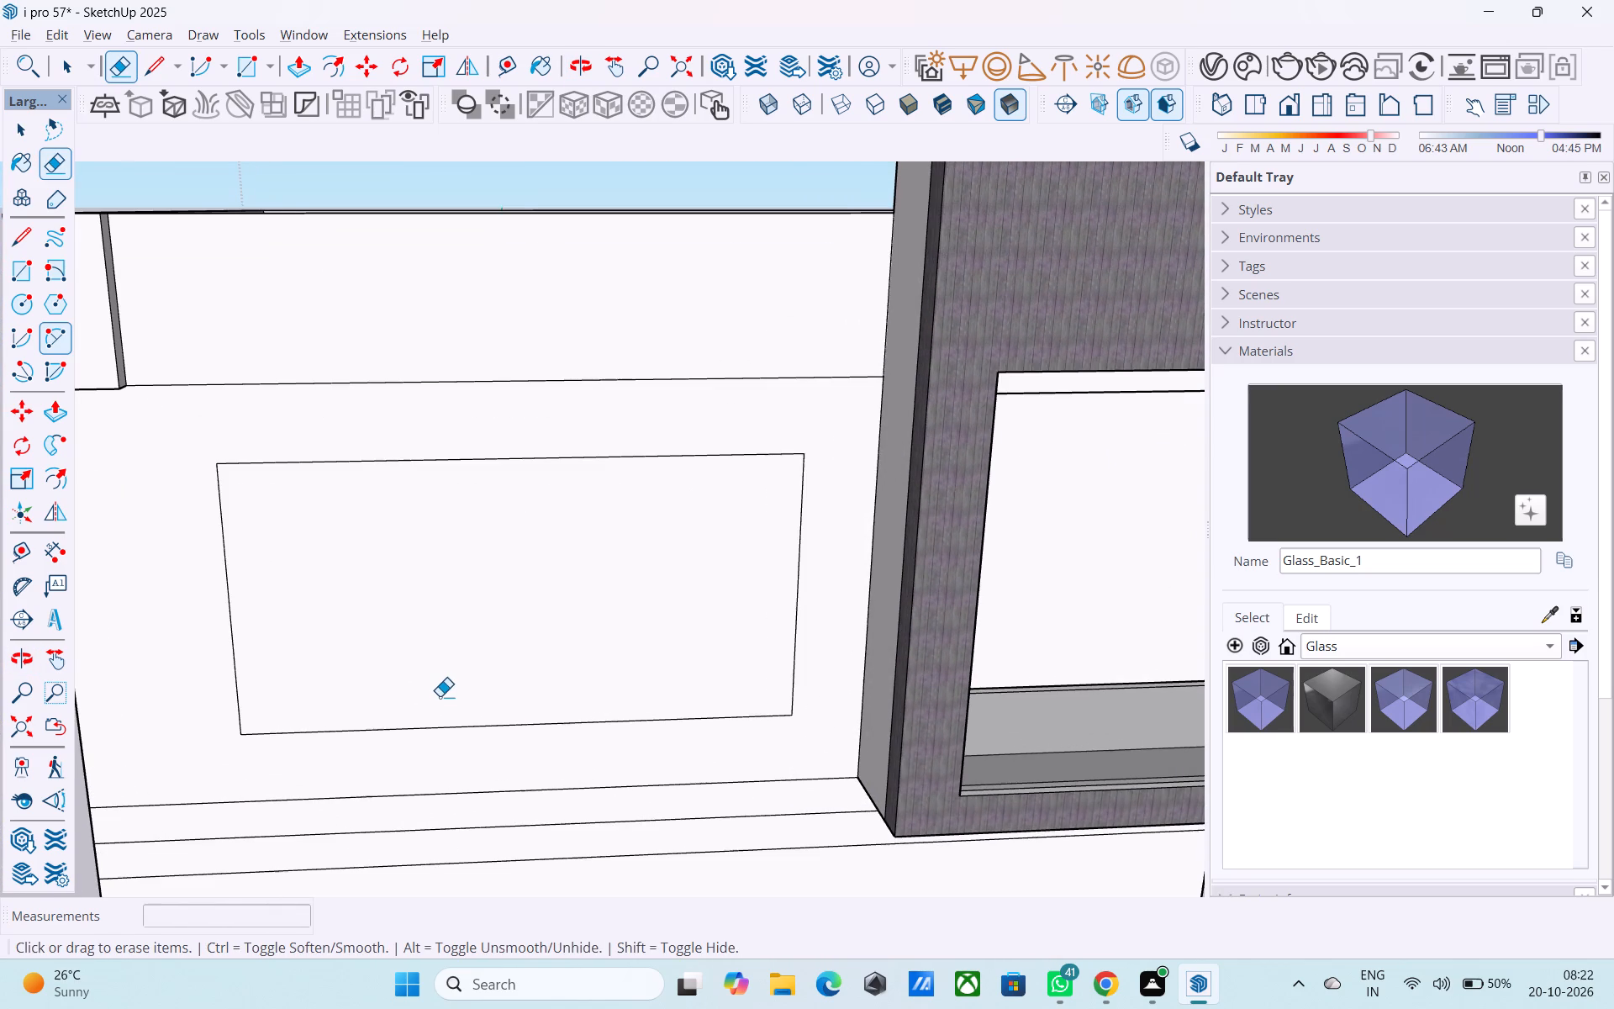
pyautogui.press('space')
pyautogui.click(441, 746)
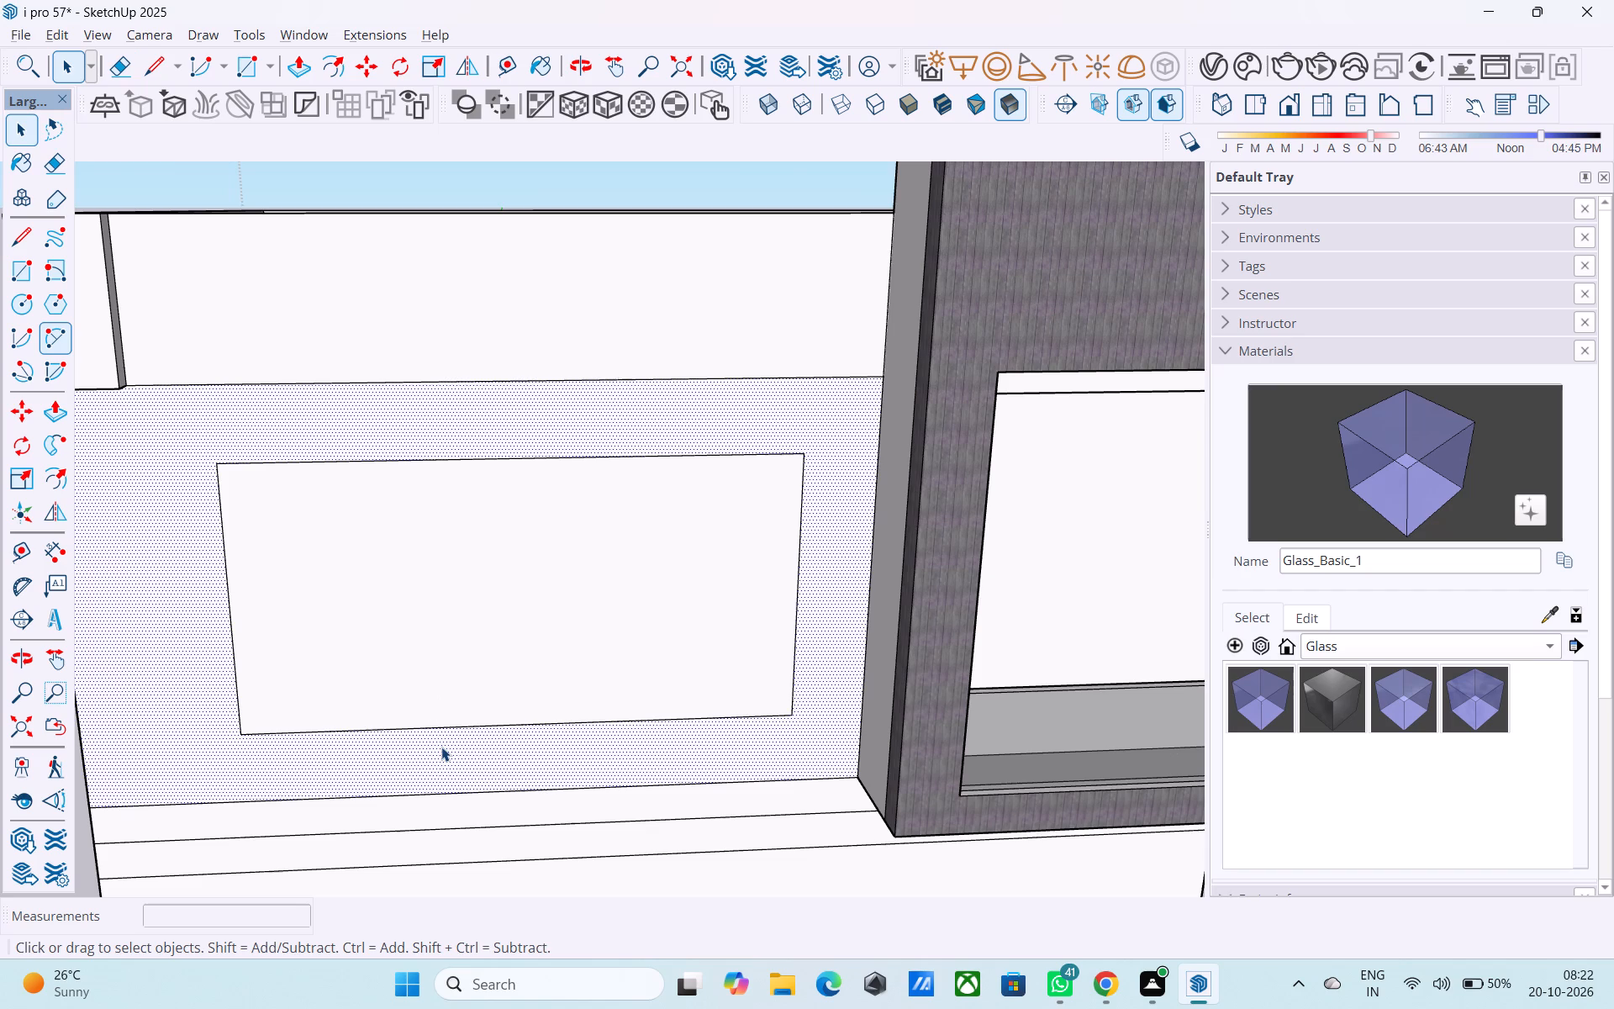
pyautogui.press('f')
pyautogui.click(442, 748)
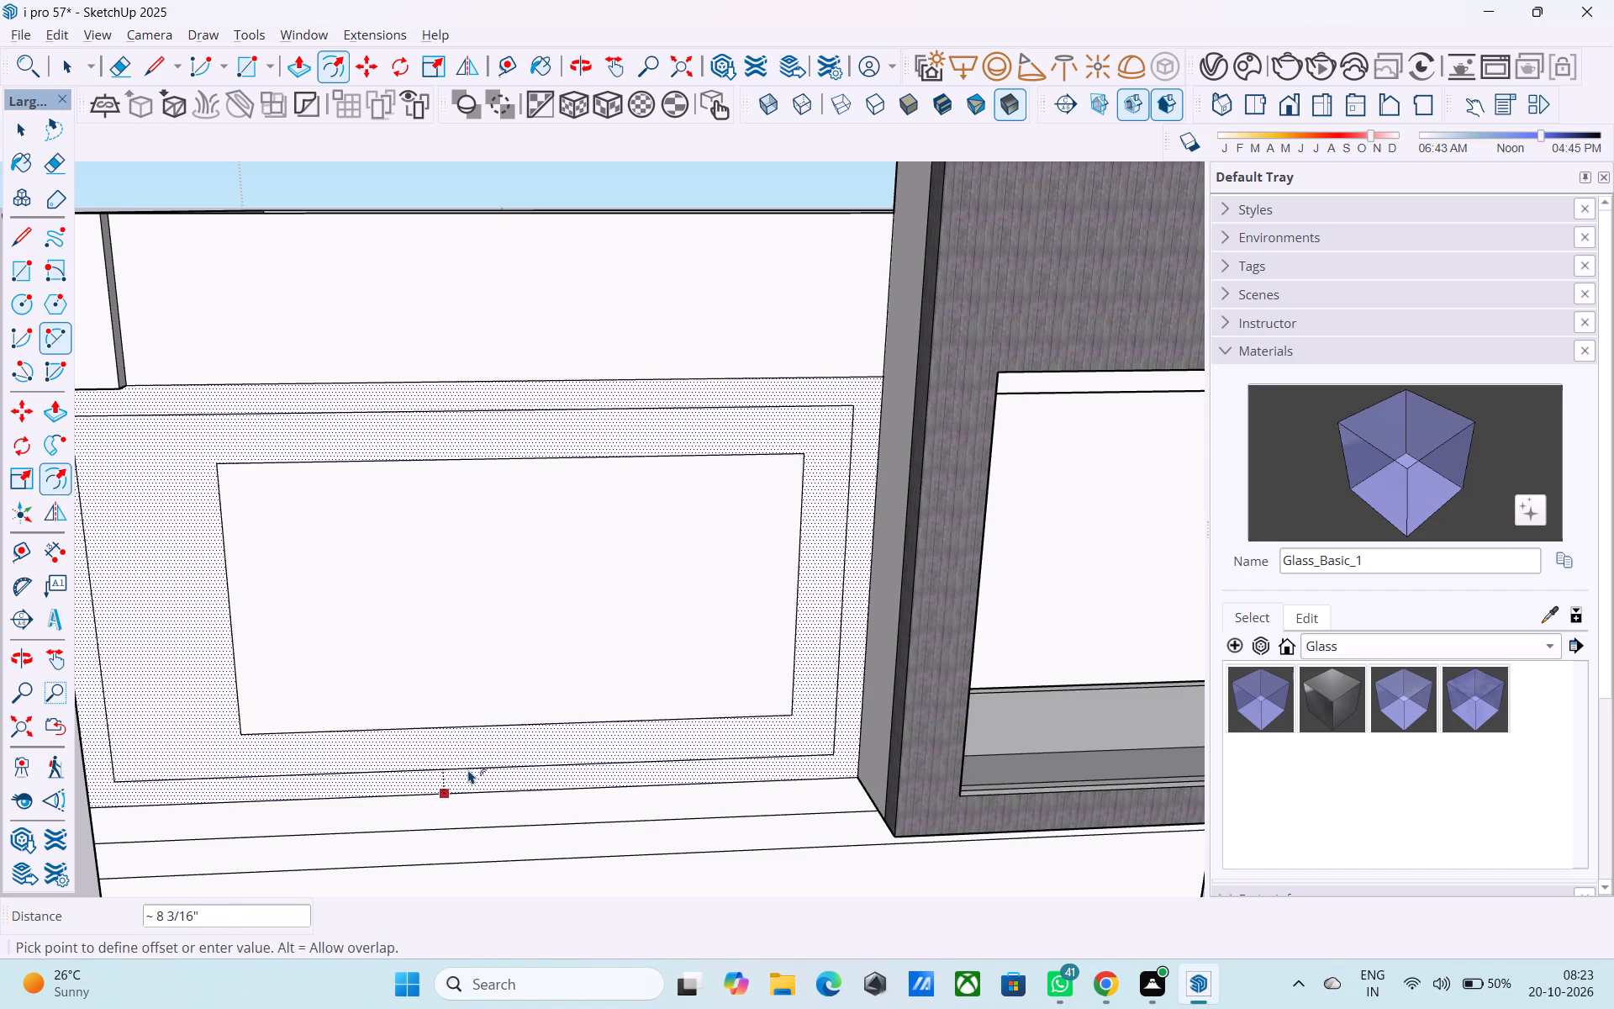
pyautogui.press('1')
pyautogui.press("'")
pyautogui.press('Return')
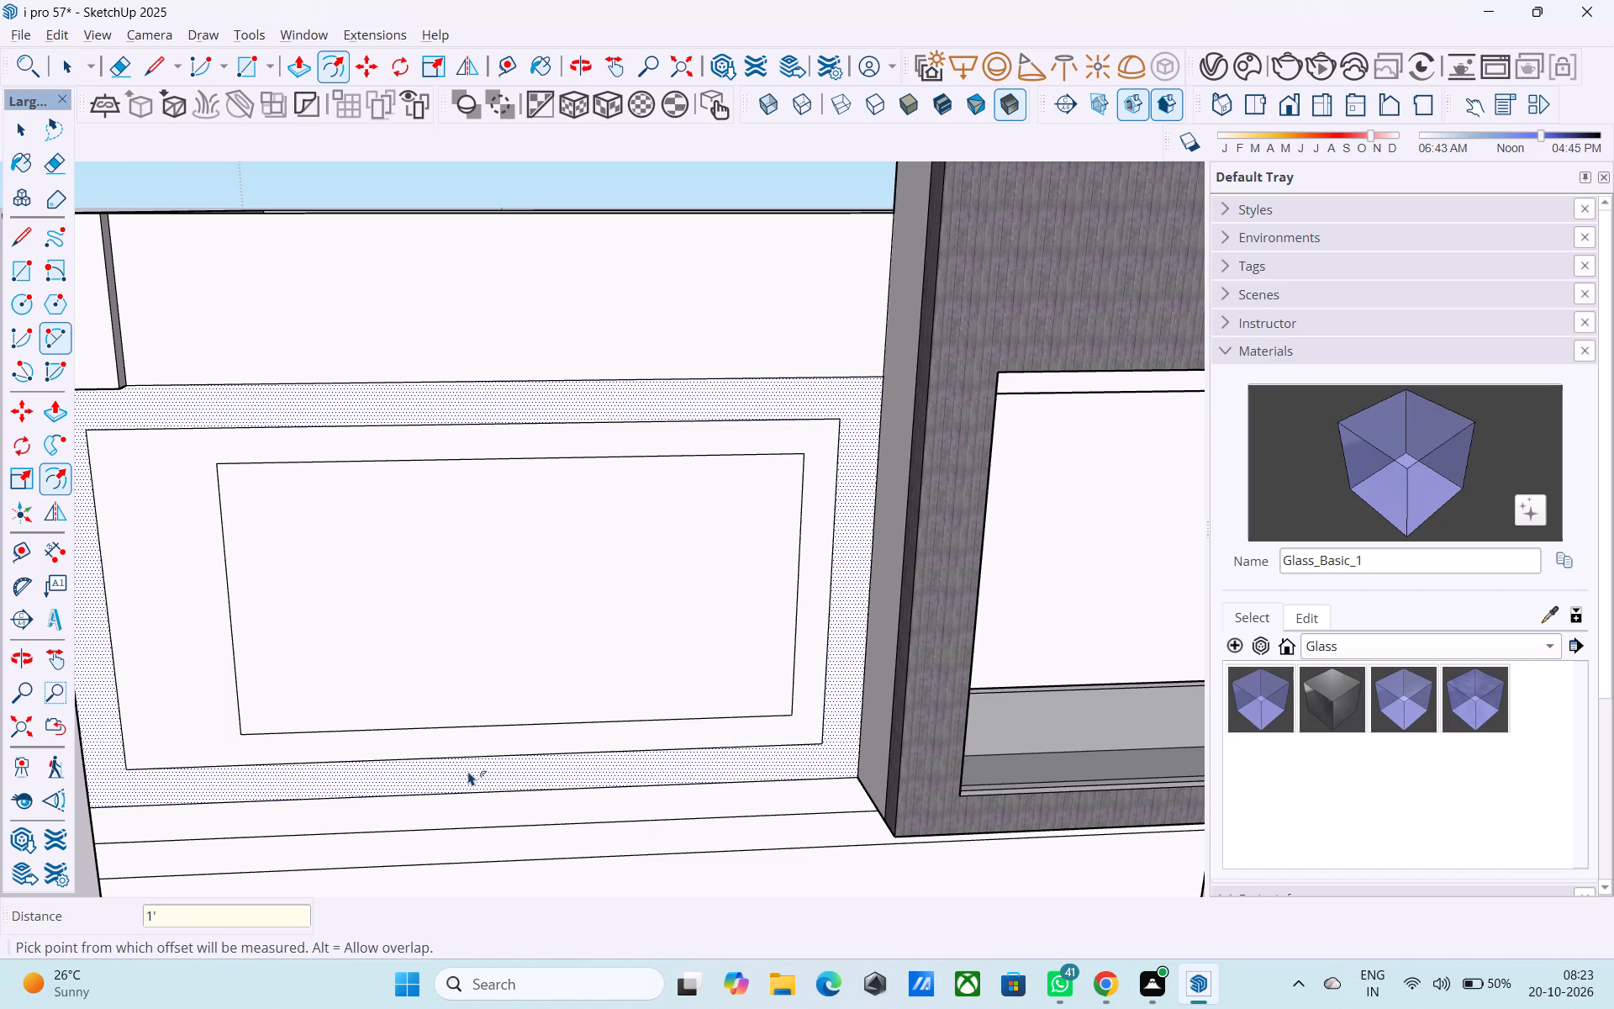
pyautogui.write(".5'")
pyautogui.press('Return')
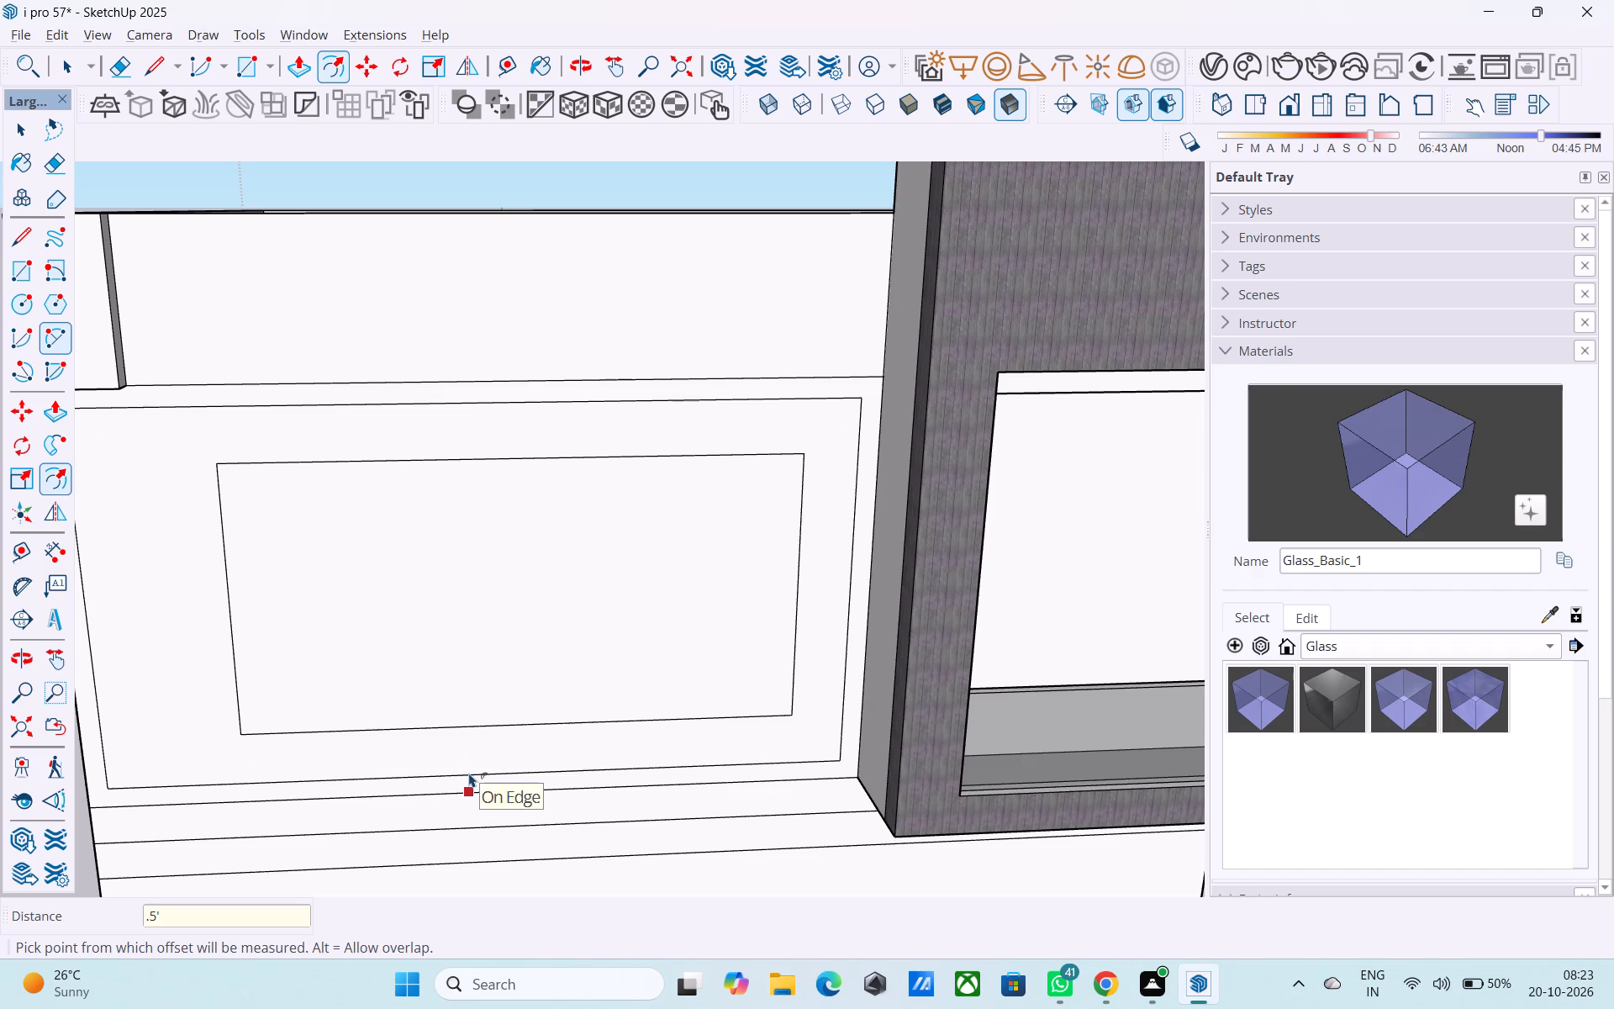
pyautogui.press('space')
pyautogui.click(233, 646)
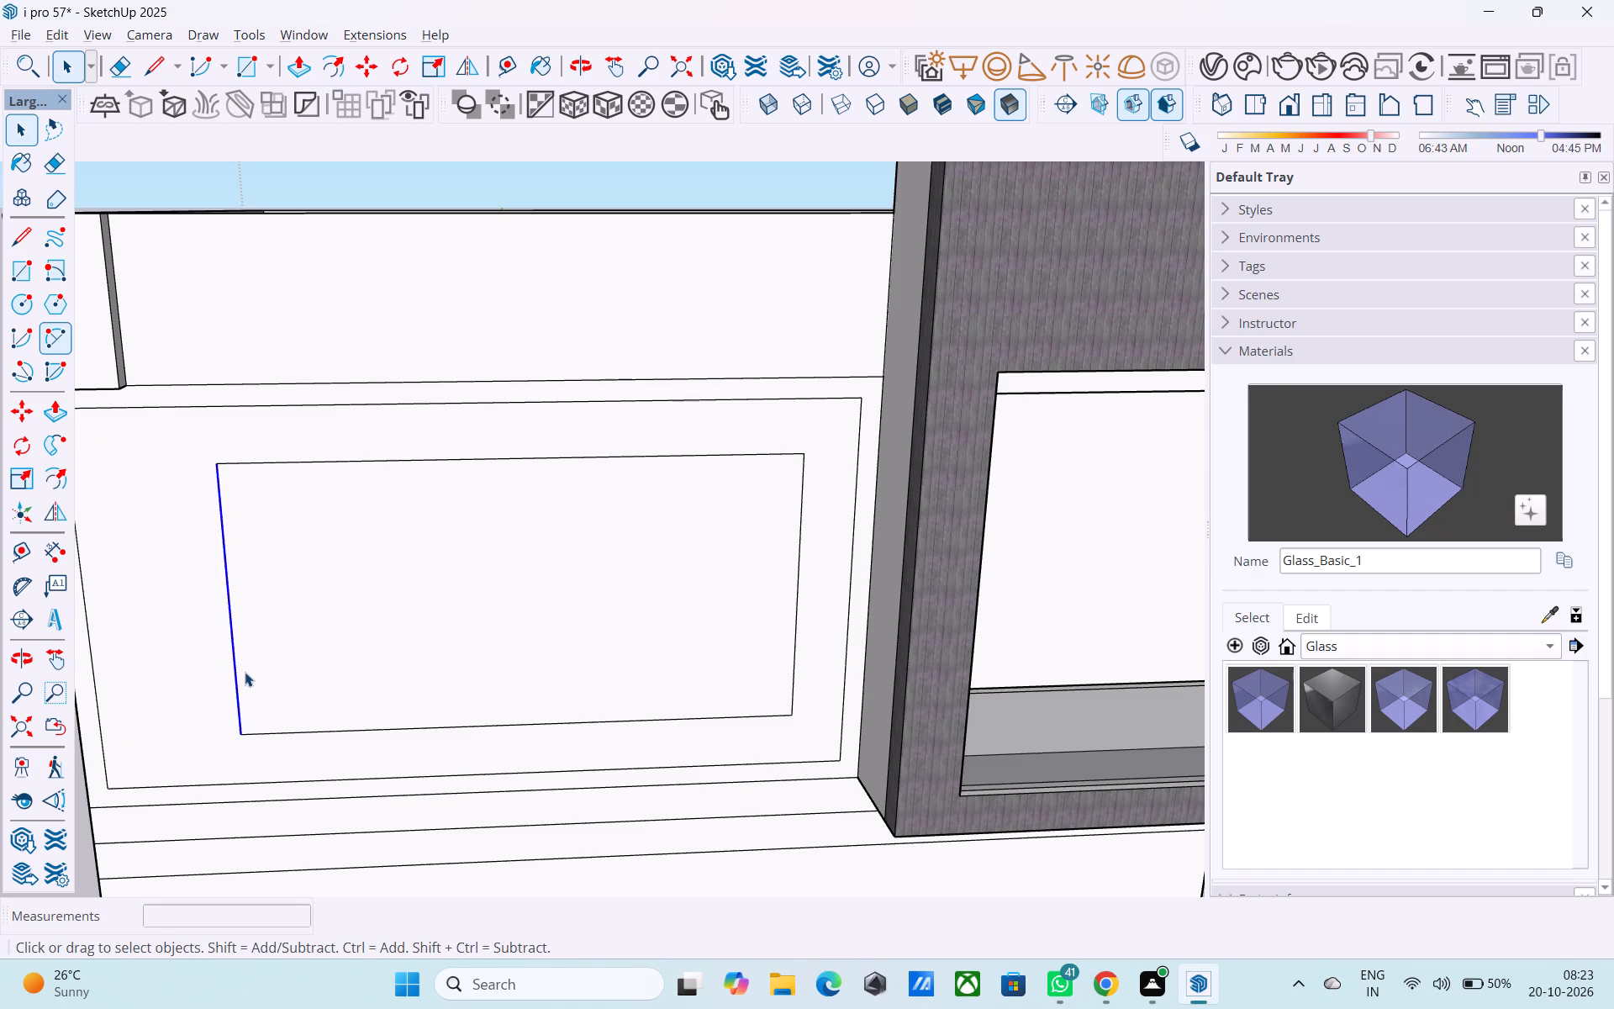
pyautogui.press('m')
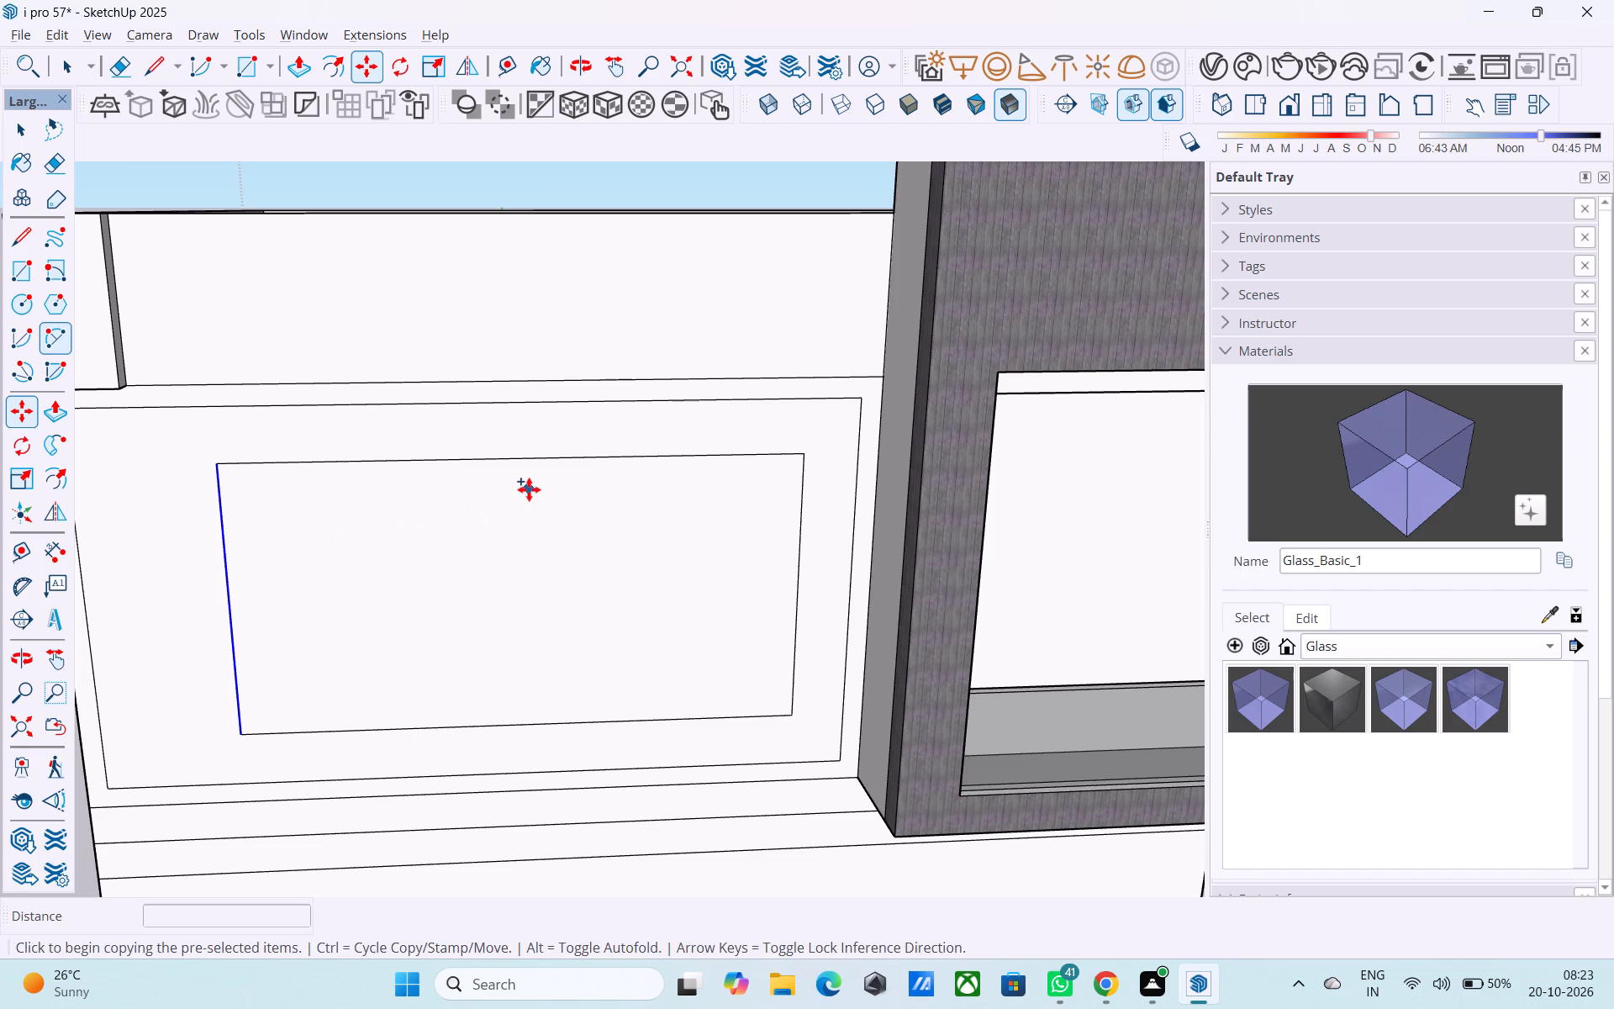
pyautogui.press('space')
# Draw a 1'4" horizontal line from the inner rectangle's upper rear corner outward toward the rear of the wall.
pyautogui.press('l')
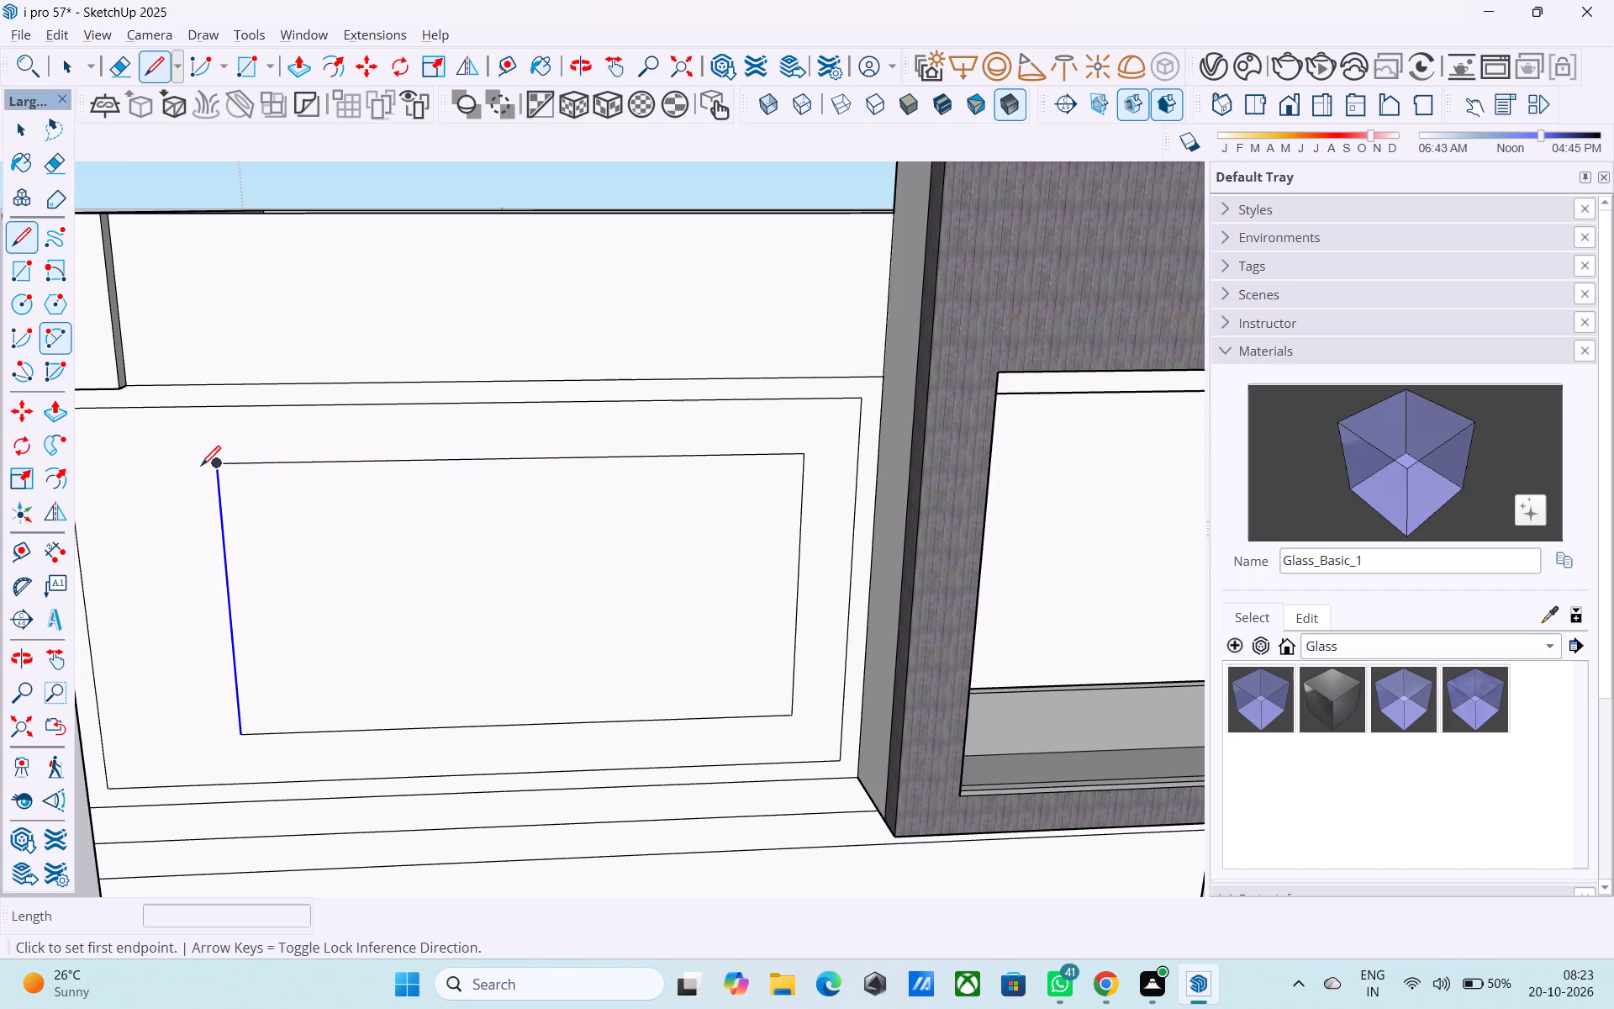
pyautogui.click(219, 461)
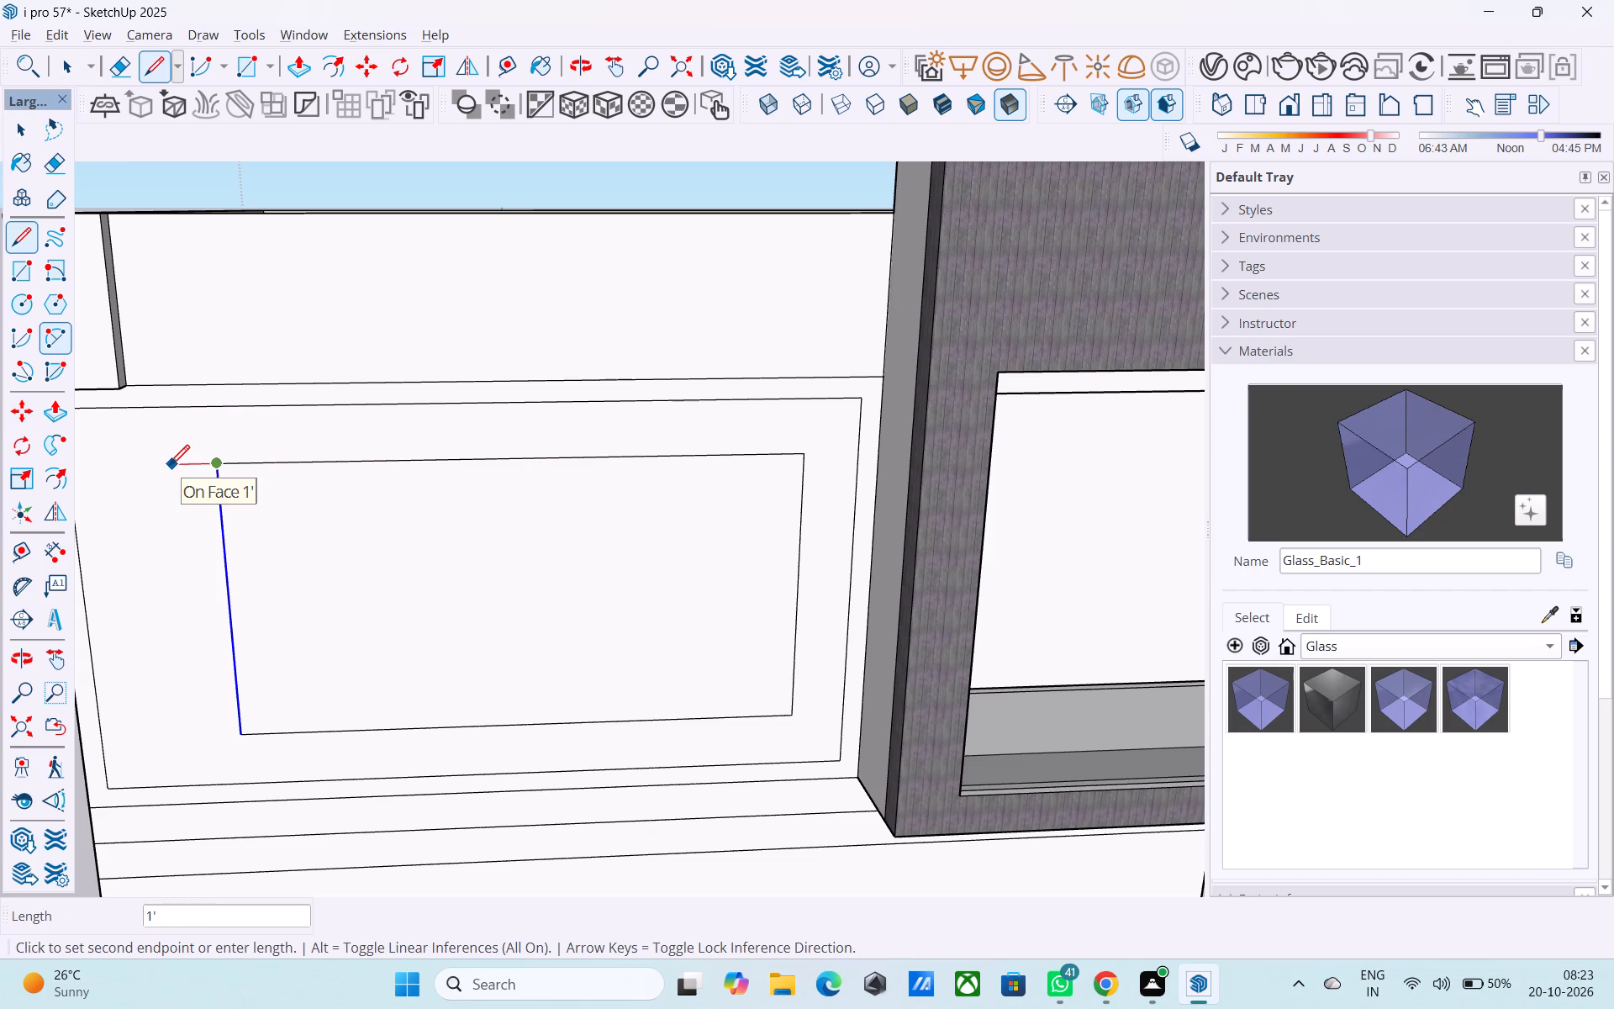
pyautogui.write("1'")
pyautogui.write('4"')
pyautogui.press('Return')
pyautogui.press('space')
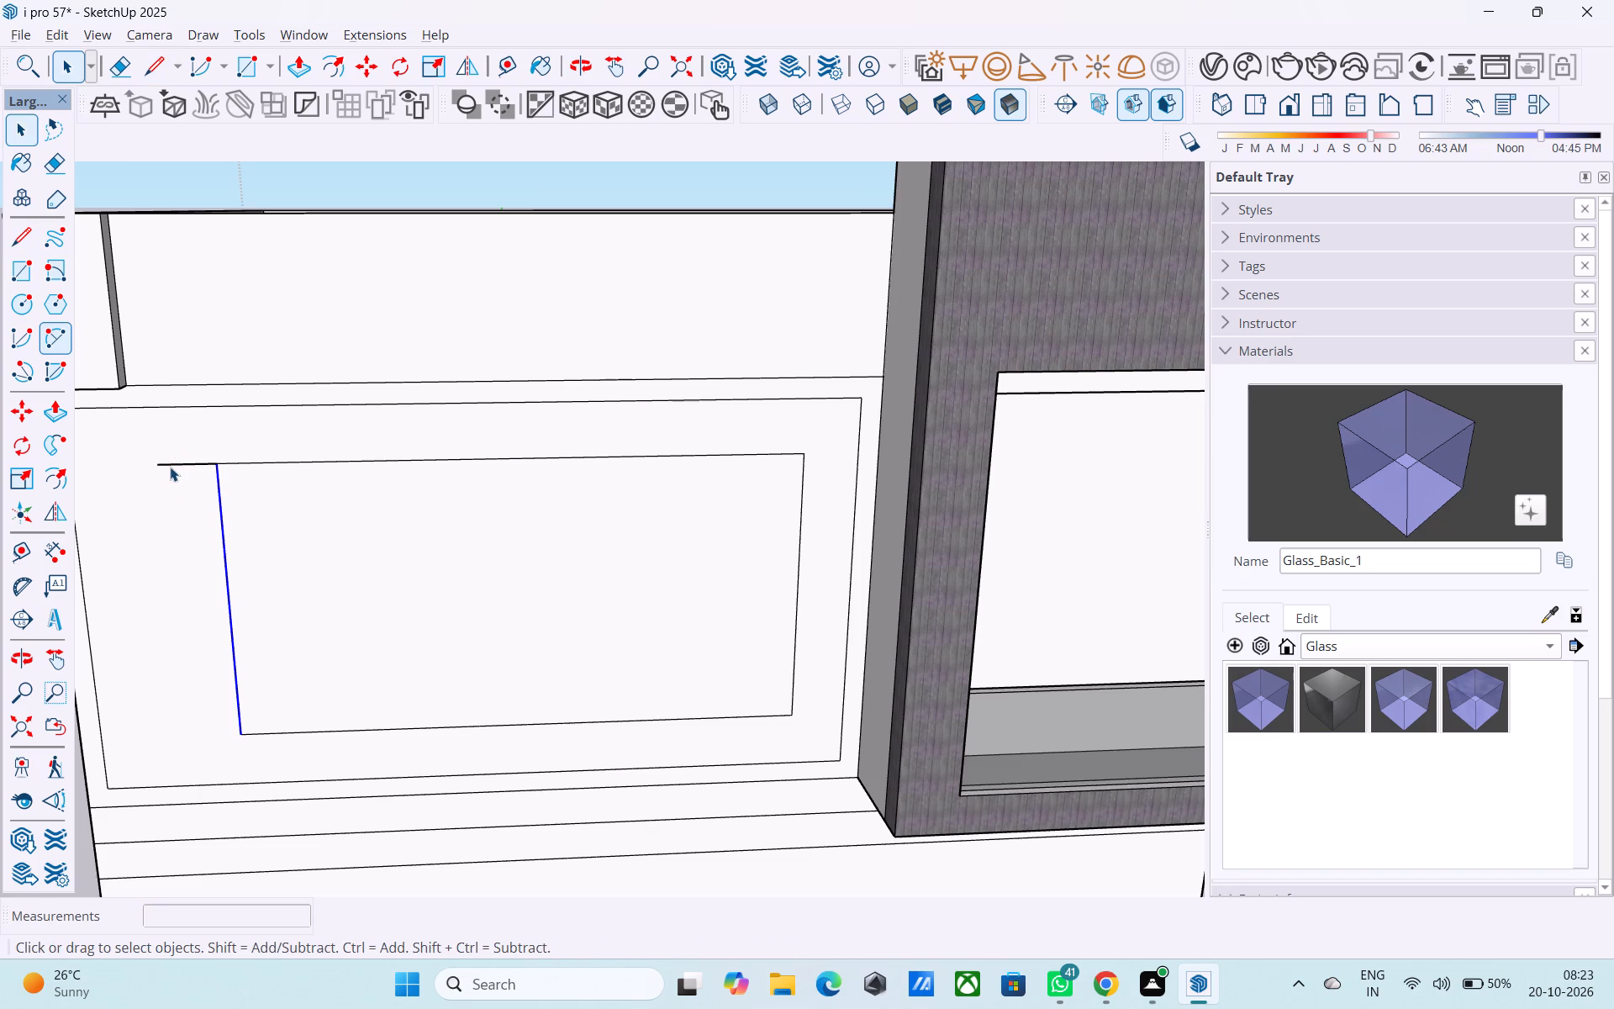
# Draw a vertical line across the outer outline at the 1'4" line's rear end and erase that short horizontal line.
pyautogui.press('l')
pyautogui.click(160, 460)
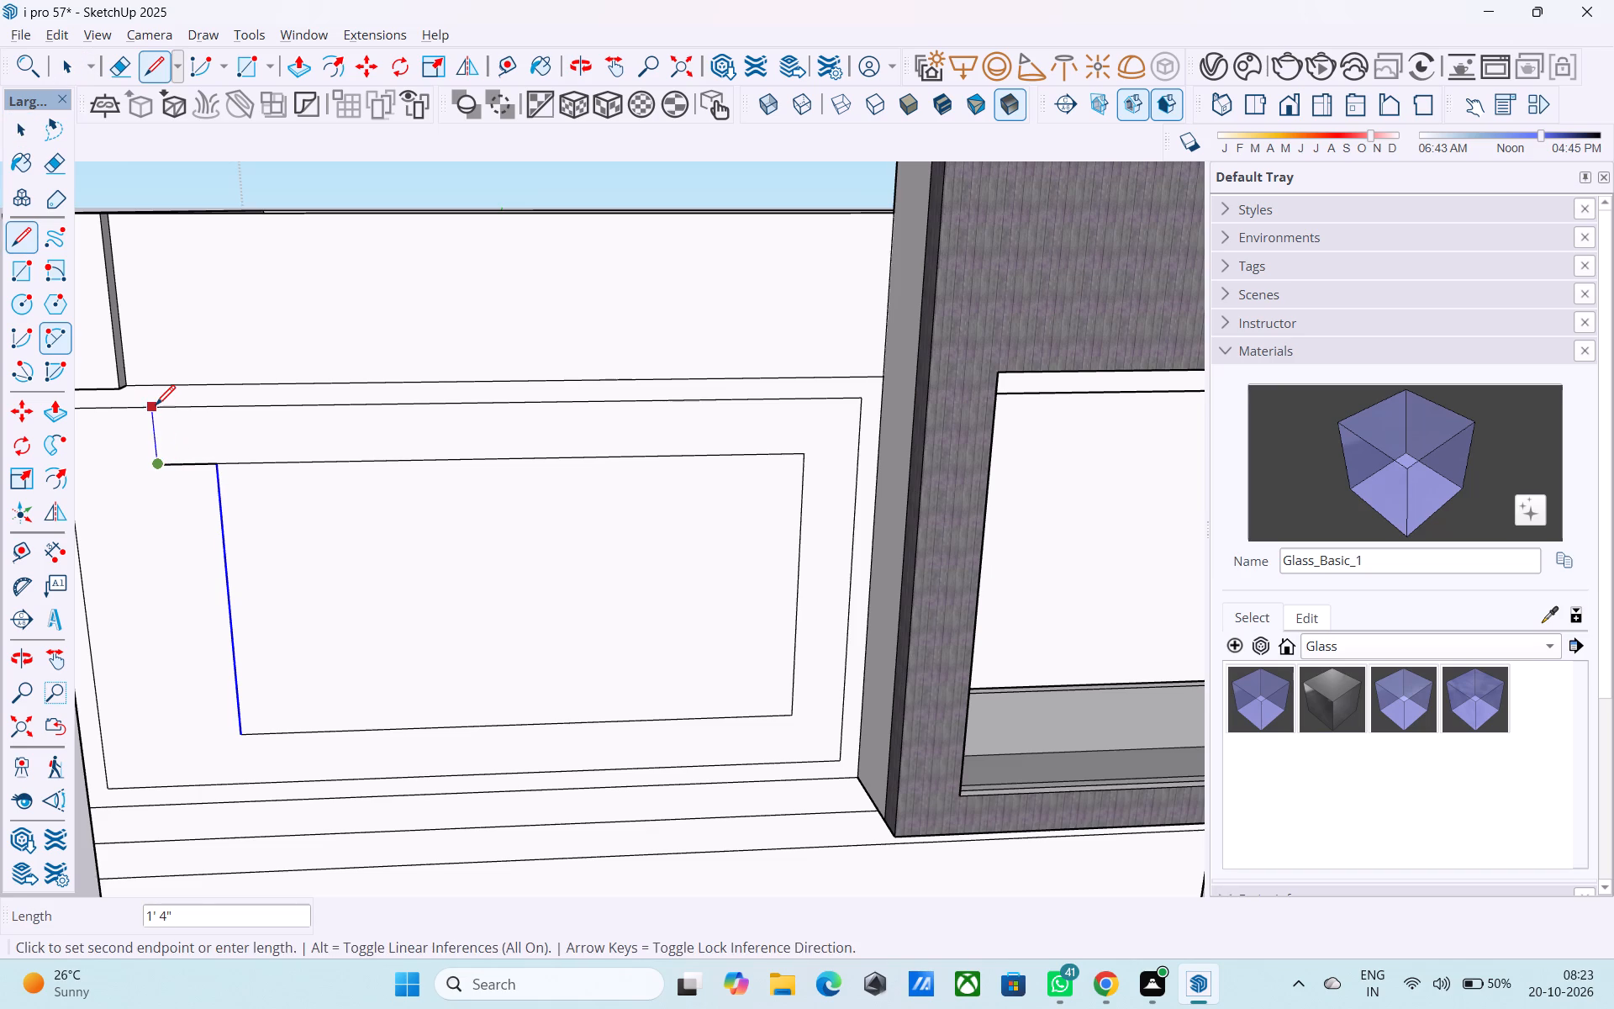
pyautogui.click(156, 407)
pyautogui.click(150, 402)
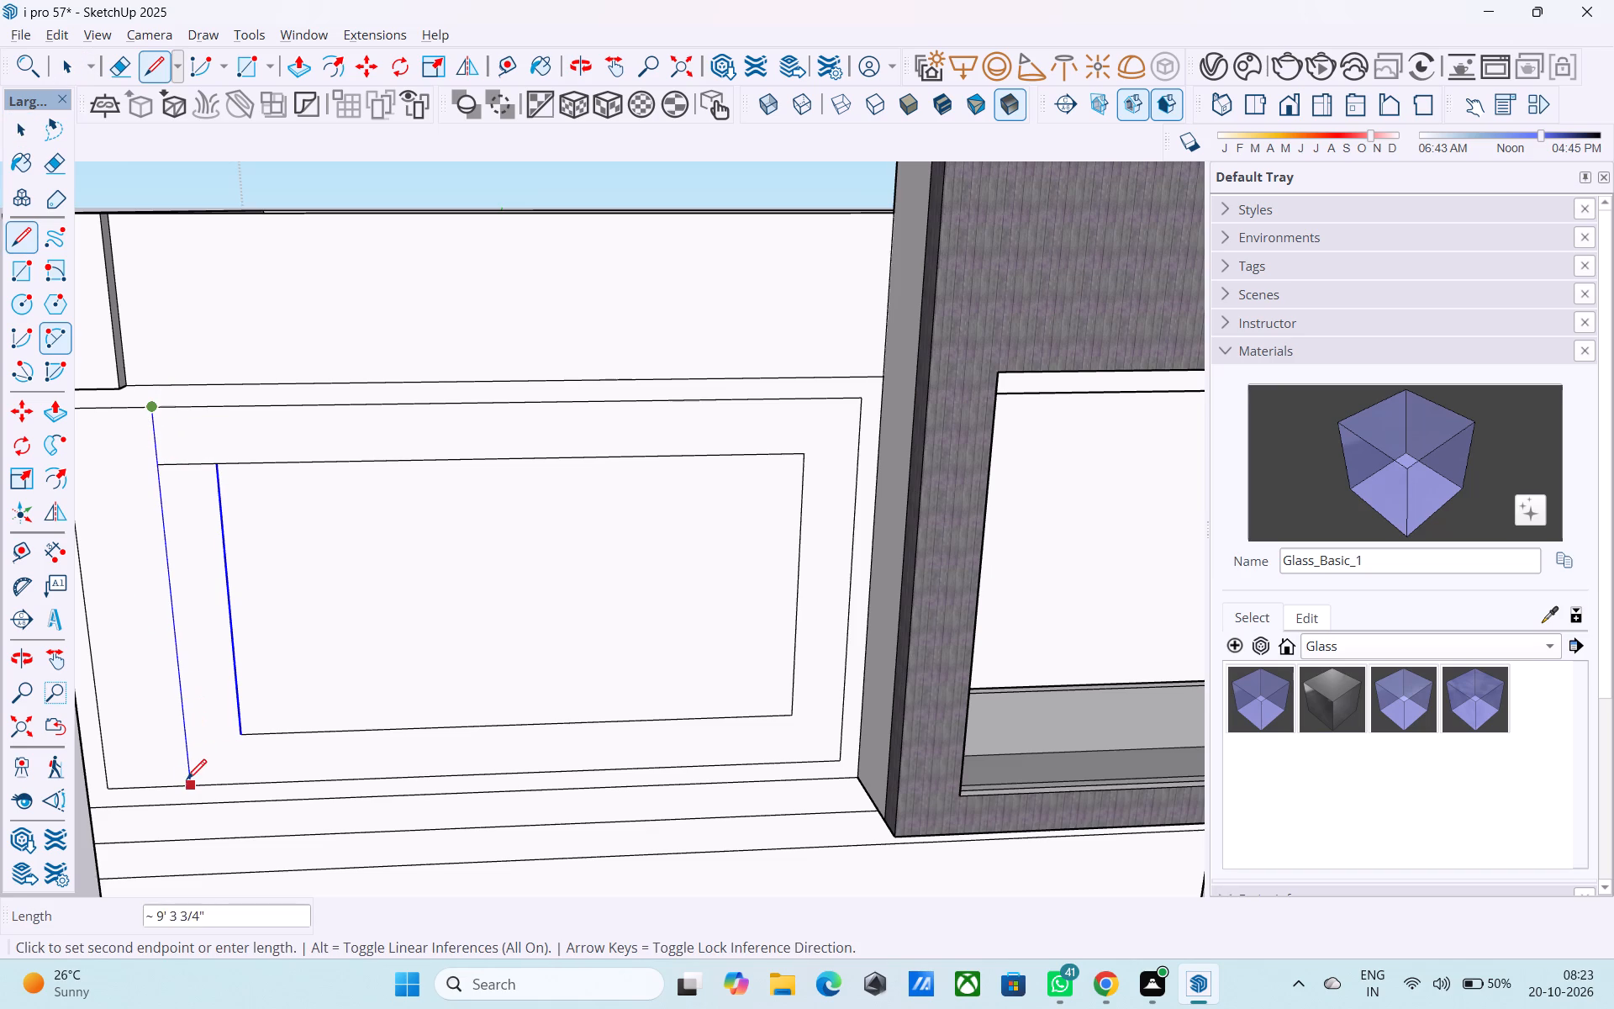
pyautogui.click(188, 784)
pyautogui.press('e')
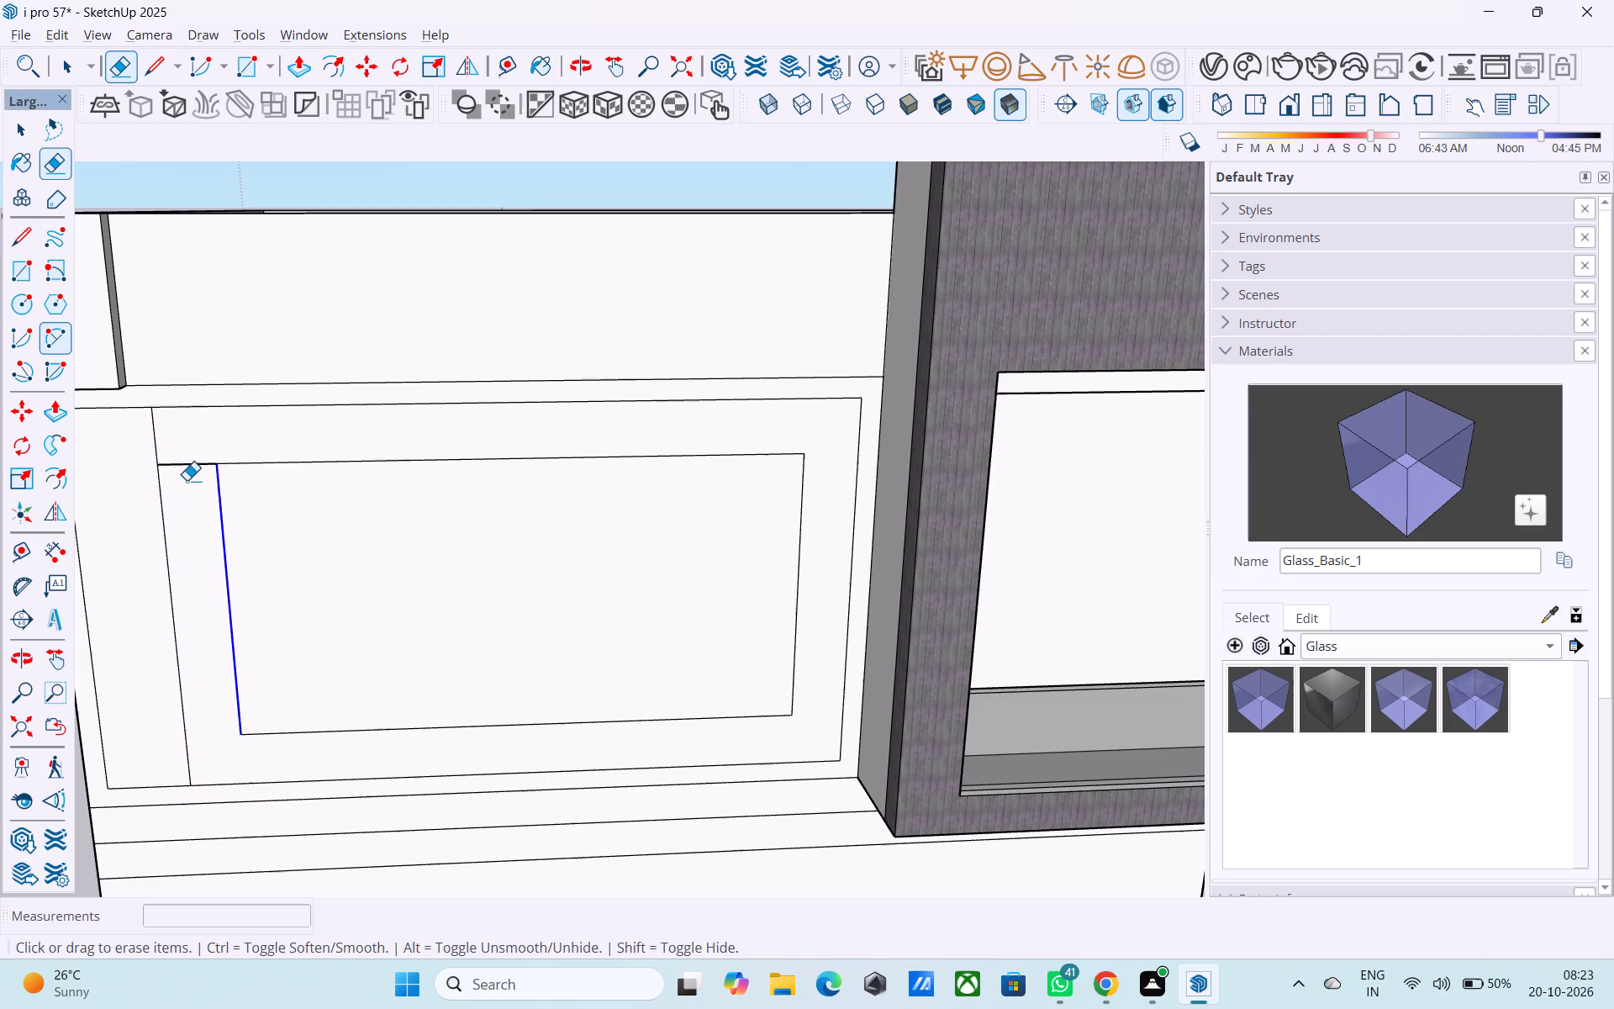
pyautogui.moveTo(187, 460); pyautogui.dragTo(187, 489)
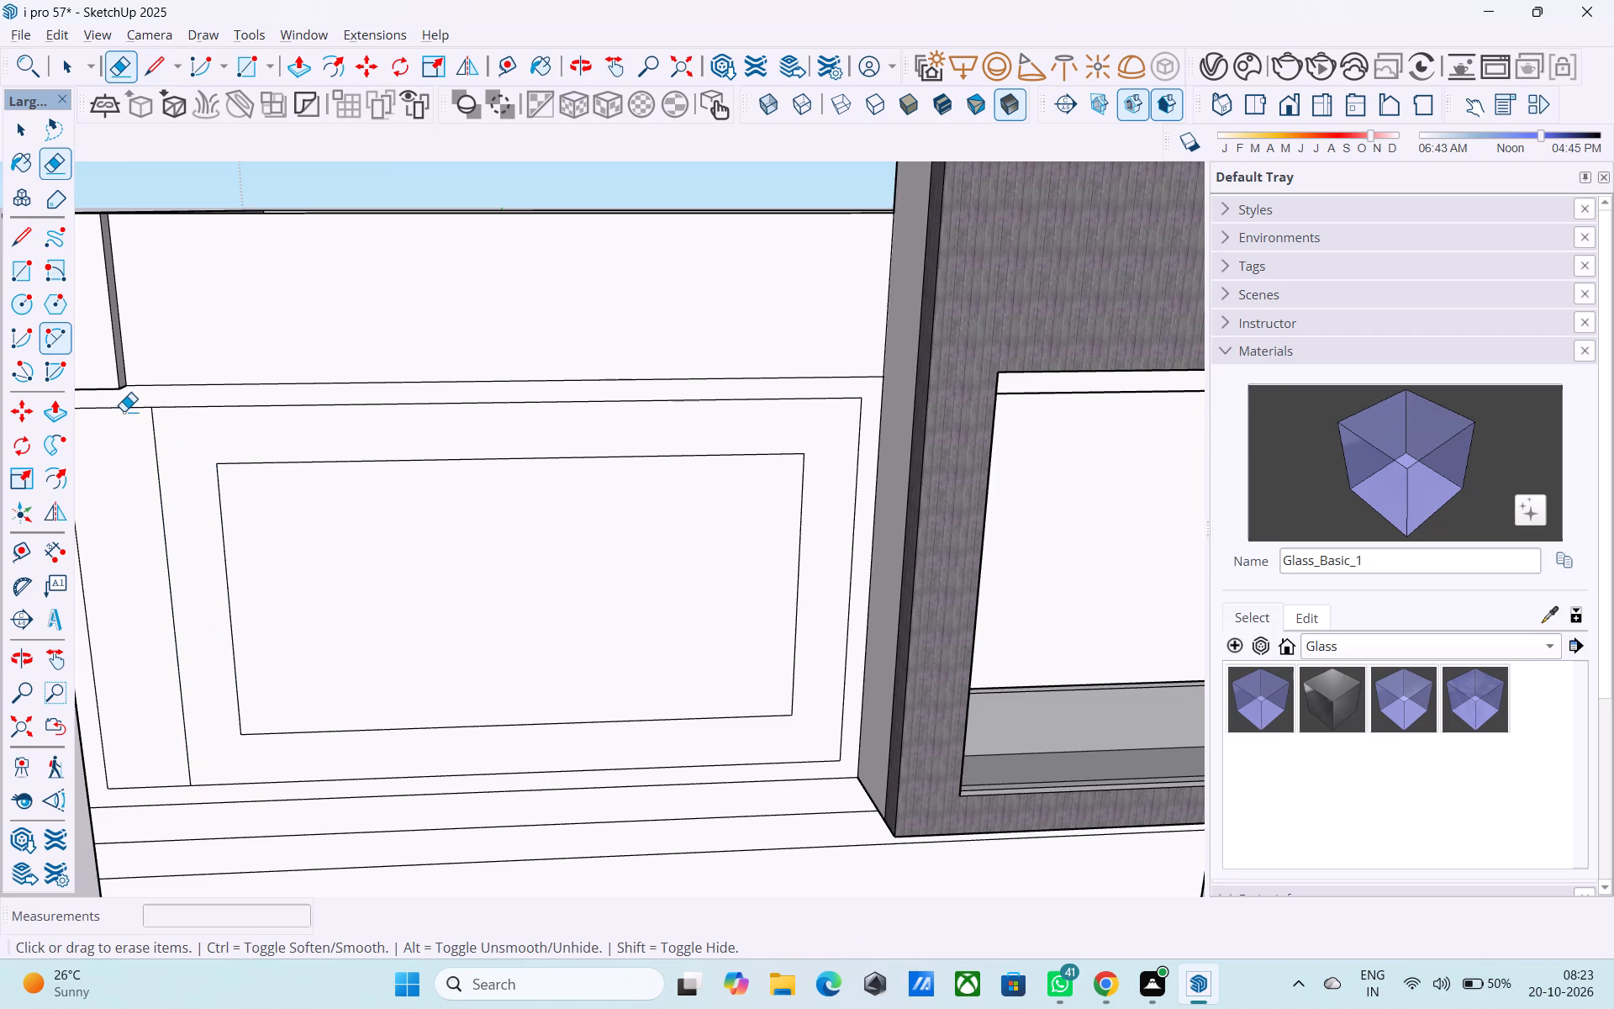
# Erase the leftover top, rear and bottom pieces of the outer outline beyond the new vertical line.
pyautogui.click(124, 409)
pyautogui.scroll(-5, 528, 451)
pyautogui.scroll(6, 319, 425)
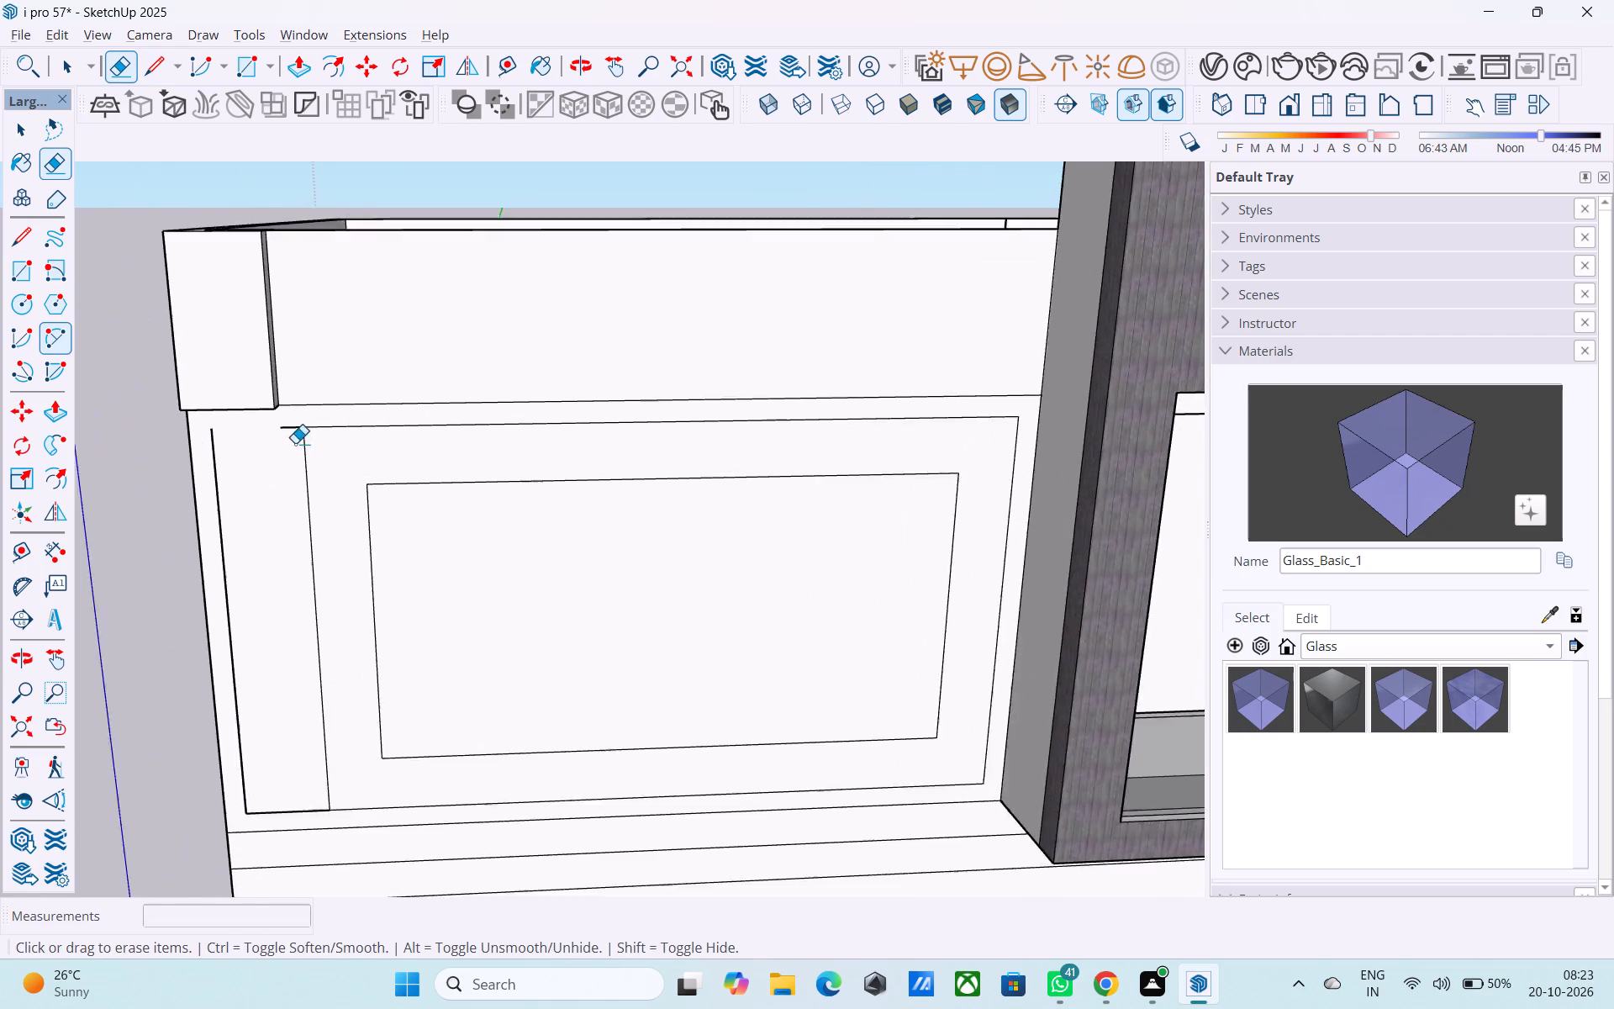
pyautogui.scroll(2, 295, 443)
pyautogui.click(287, 423)
pyautogui.moveTo(196, 507); pyautogui.dragTo(188, 507)
pyautogui.scroll(-6, 252, 404)
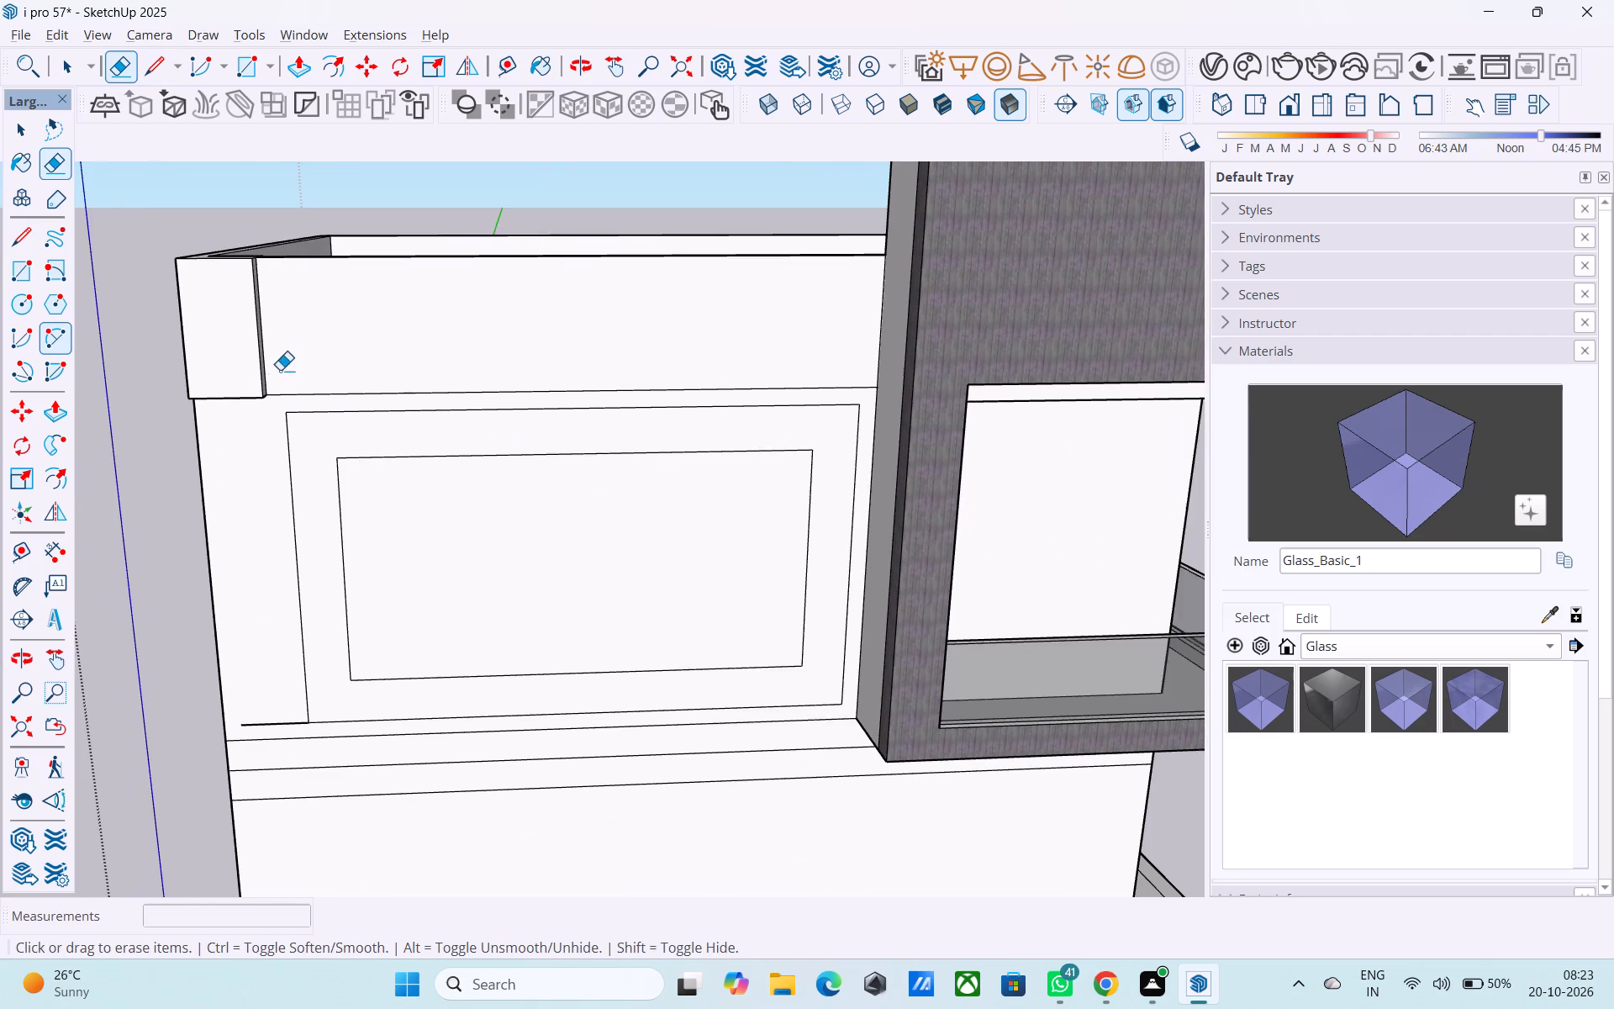
pyautogui.scroll(7, 291, 720)
pyautogui.click(280, 721)
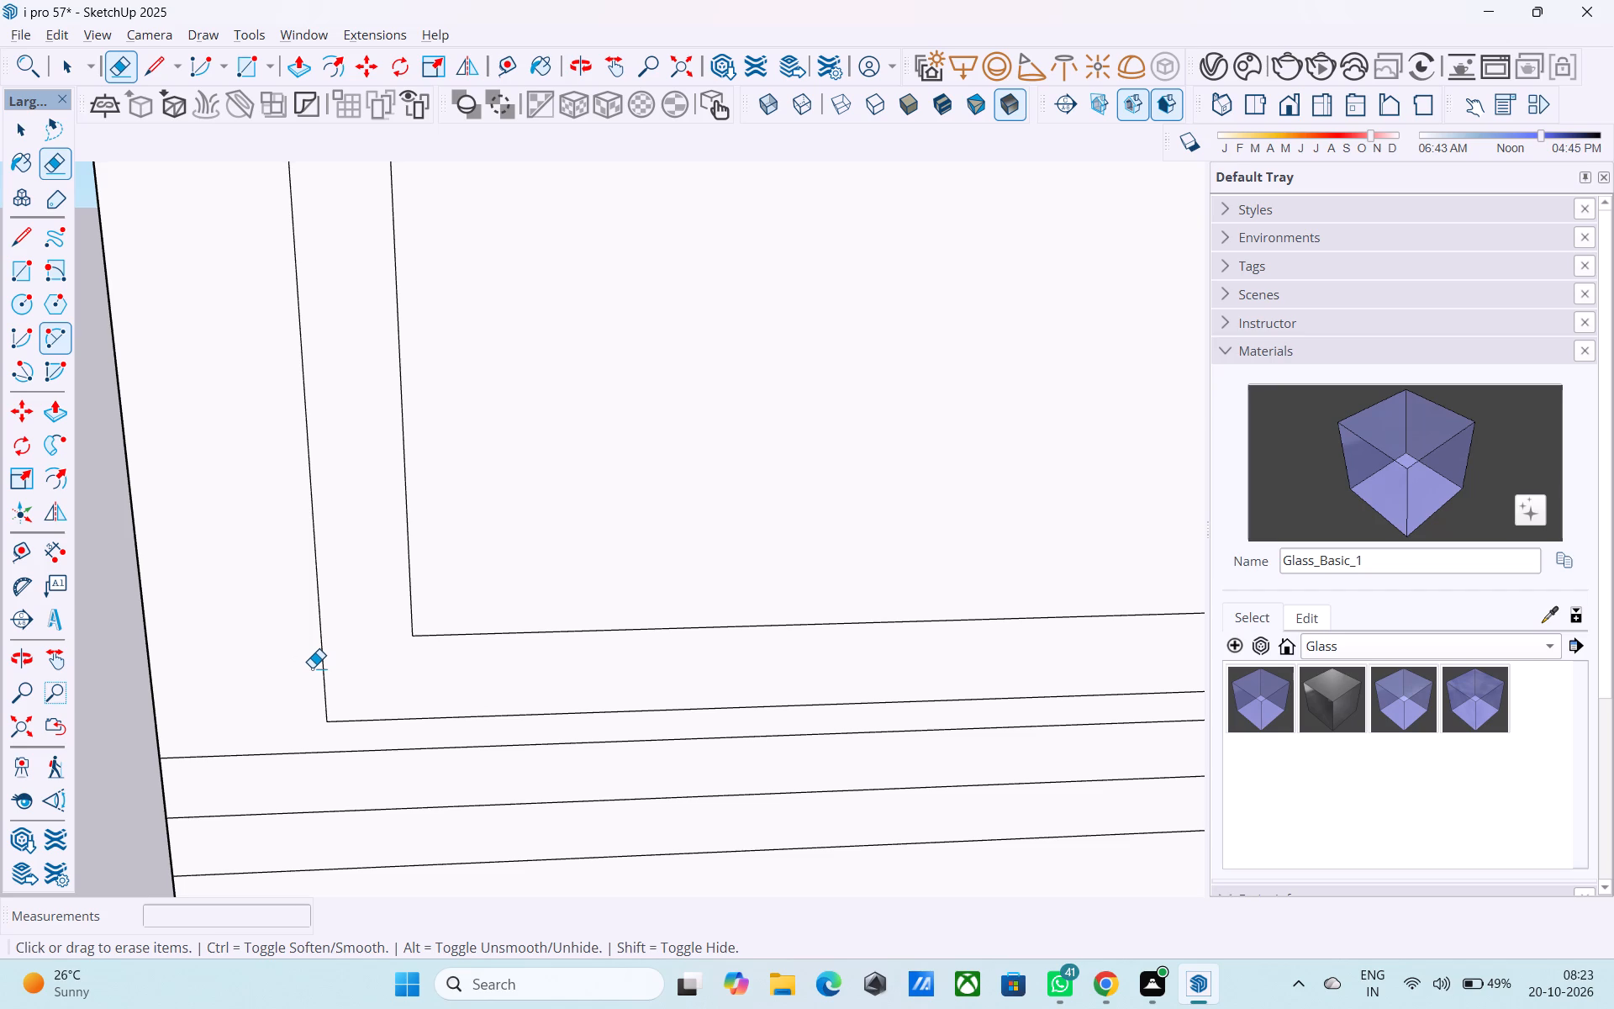
# Draw horizontal lines from the upper rear corners of the inner rectangle, about 3'10" long, and the outer outline to the wall's rear edge.
pyautogui.moveTo(319, 658); pyautogui.dragTo(313, 679, button='middle')
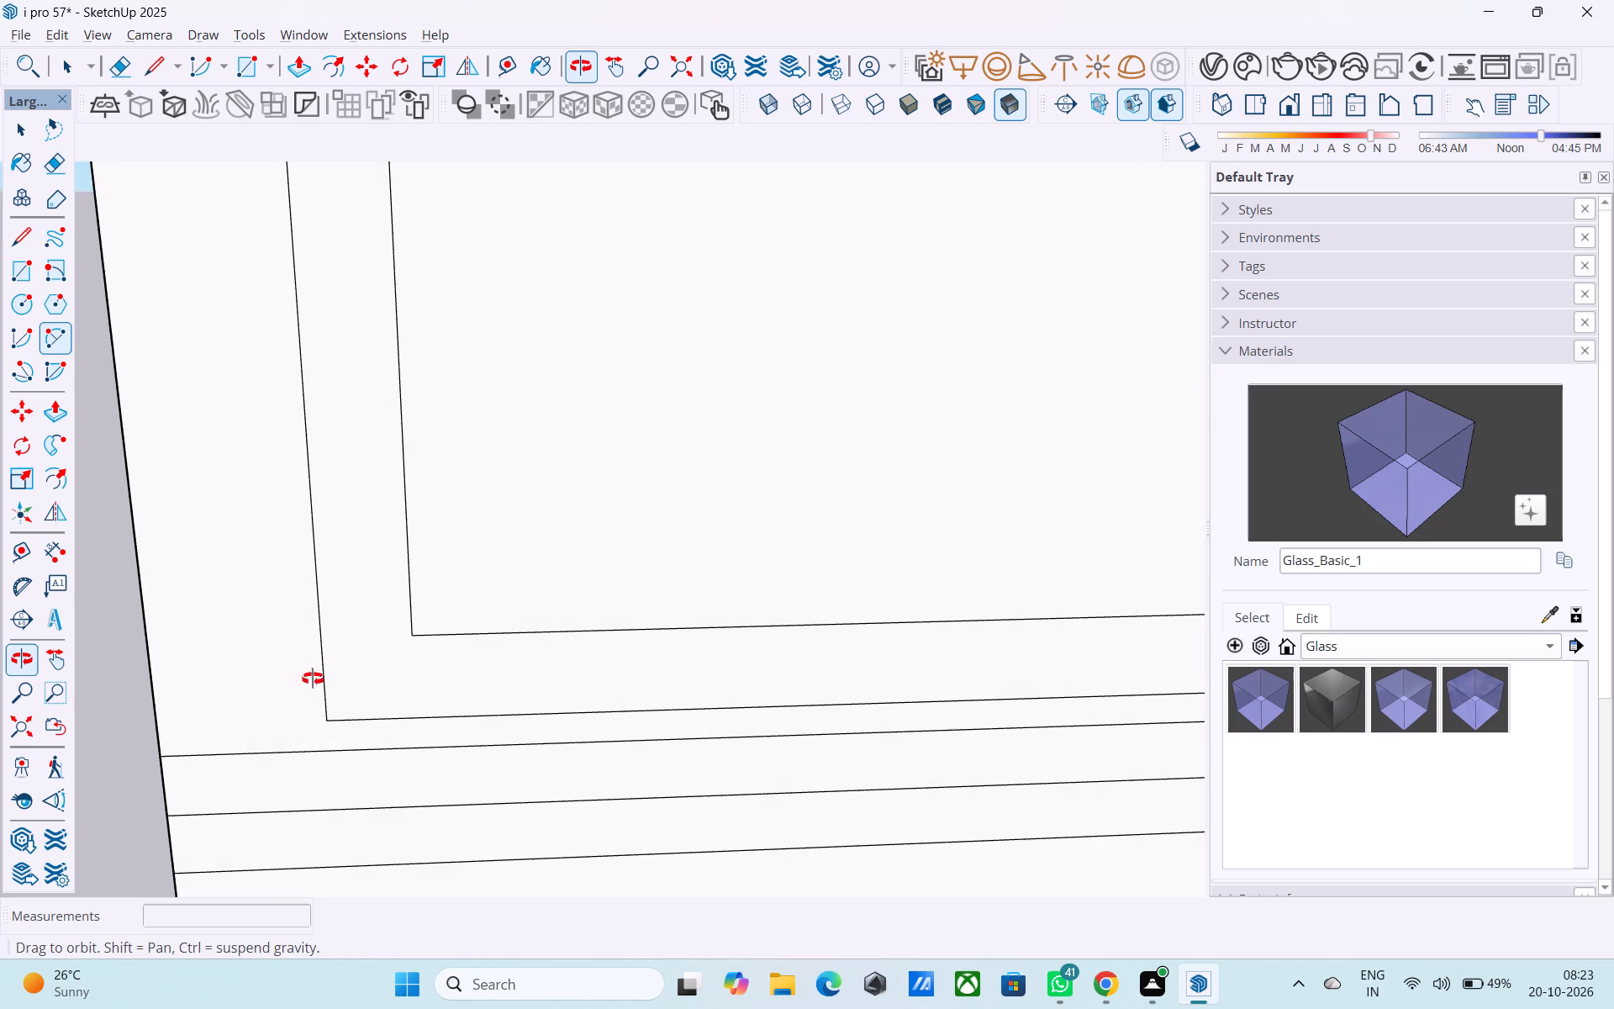
pyautogui.moveTo(313, 679); pyautogui.dragTo(308, 709, button='middle')
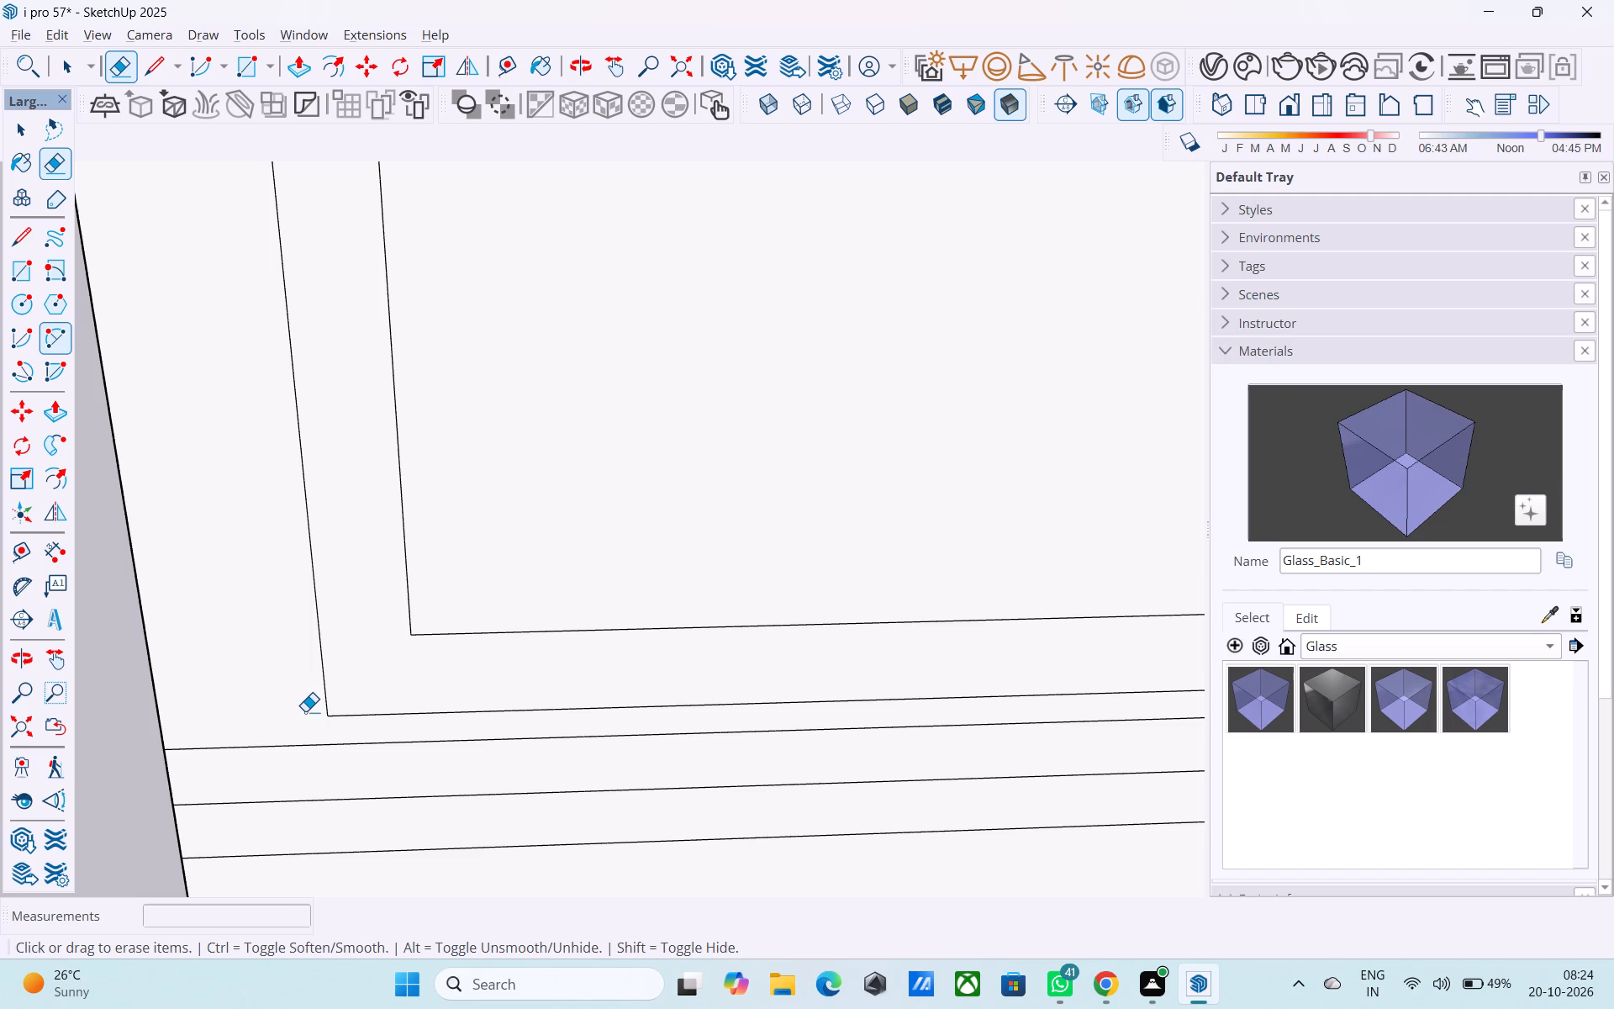
pyautogui.scroll(1, 307, 714)
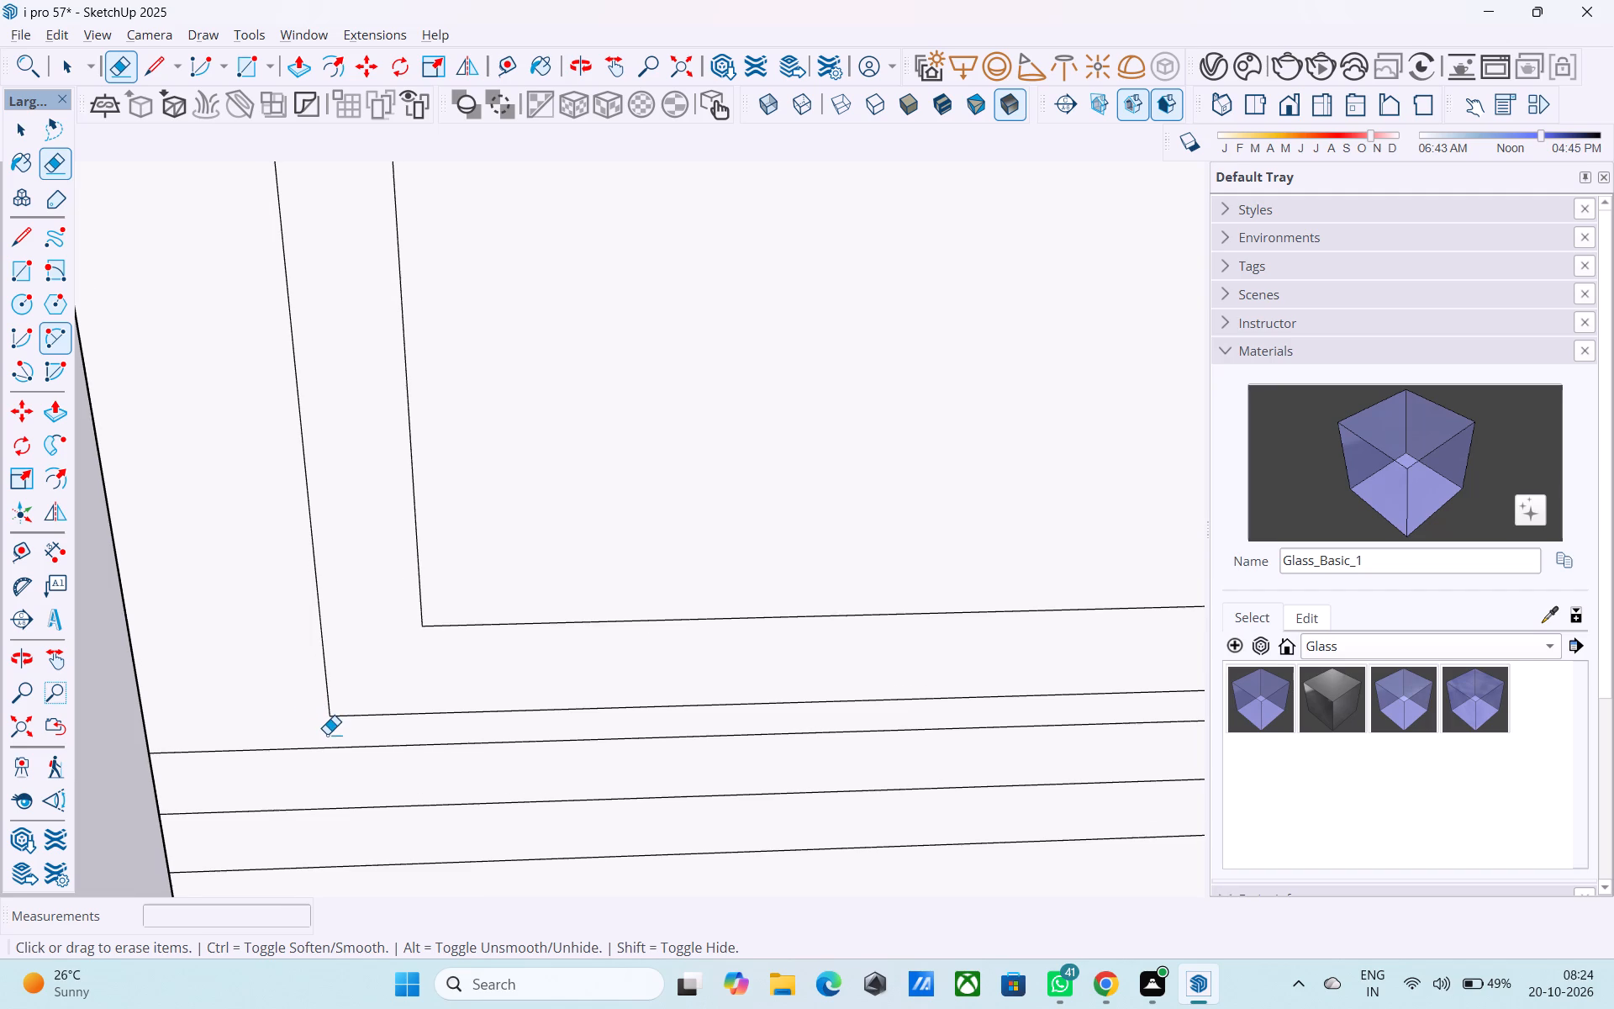
pyautogui.scroll(-7, 327, 737)
pyautogui.moveTo(341, 752); pyautogui.dragTo(331, 746, button='middle')
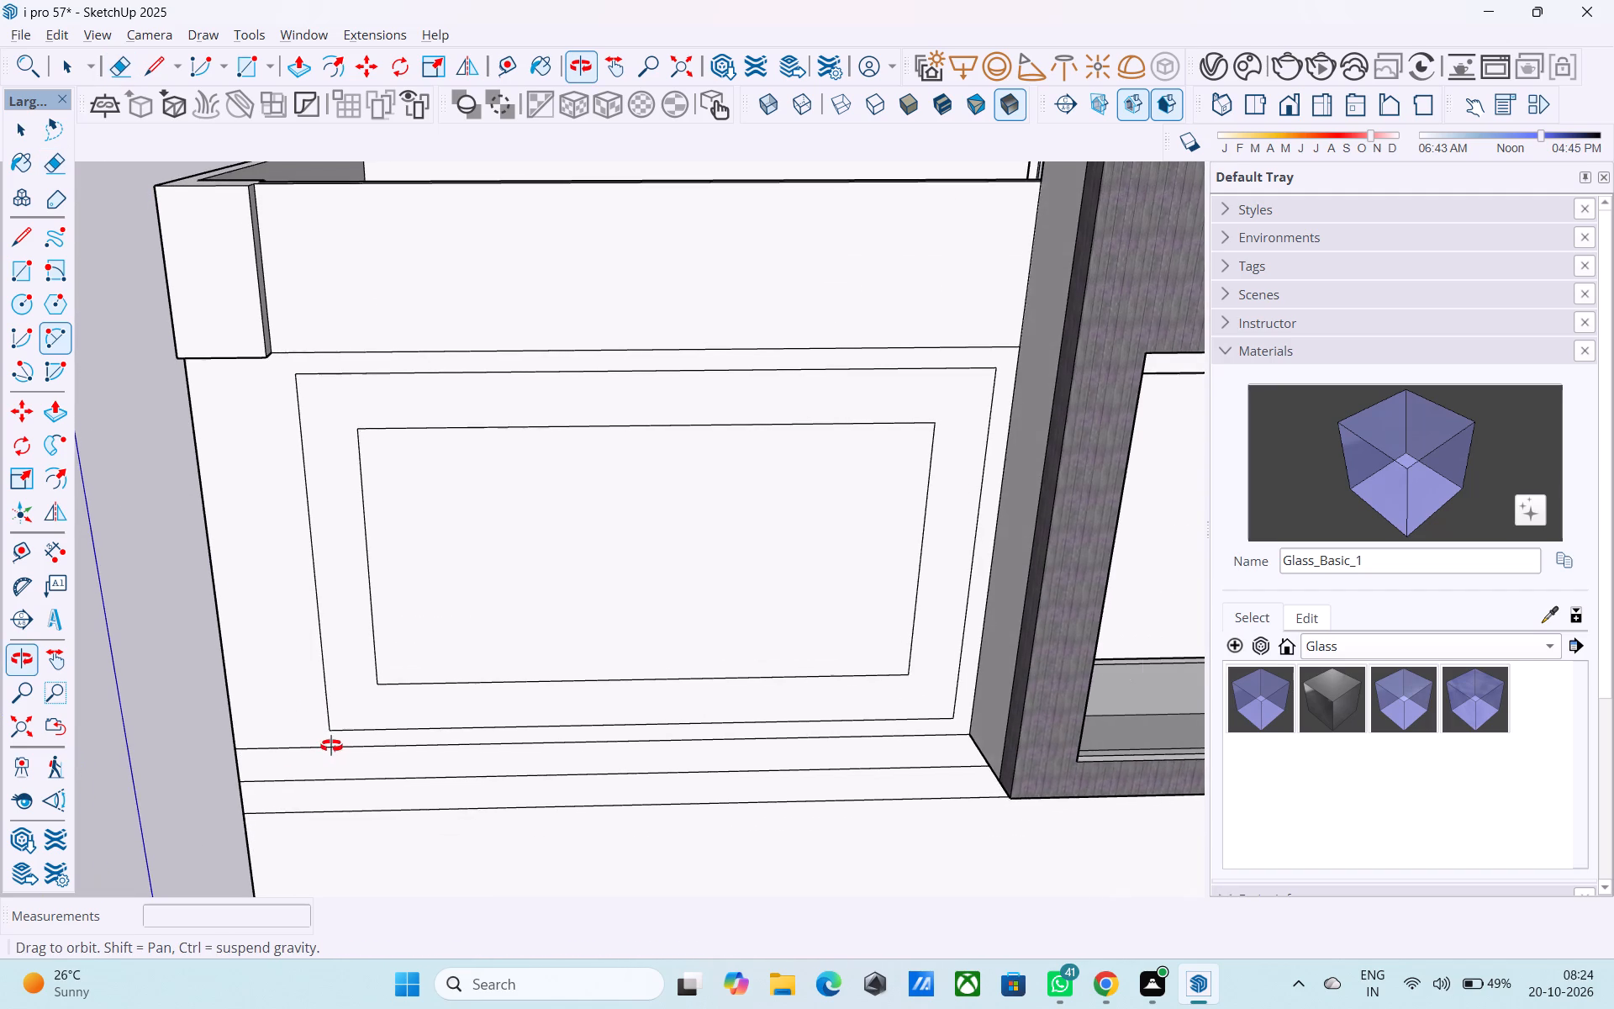
pyautogui.moveTo(331, 746); pyautogui.dragTo(332, 784, button='middle')
pyautogui.moveTo(355, 716); pyautogui.dragTo(456, 776, button='middle')
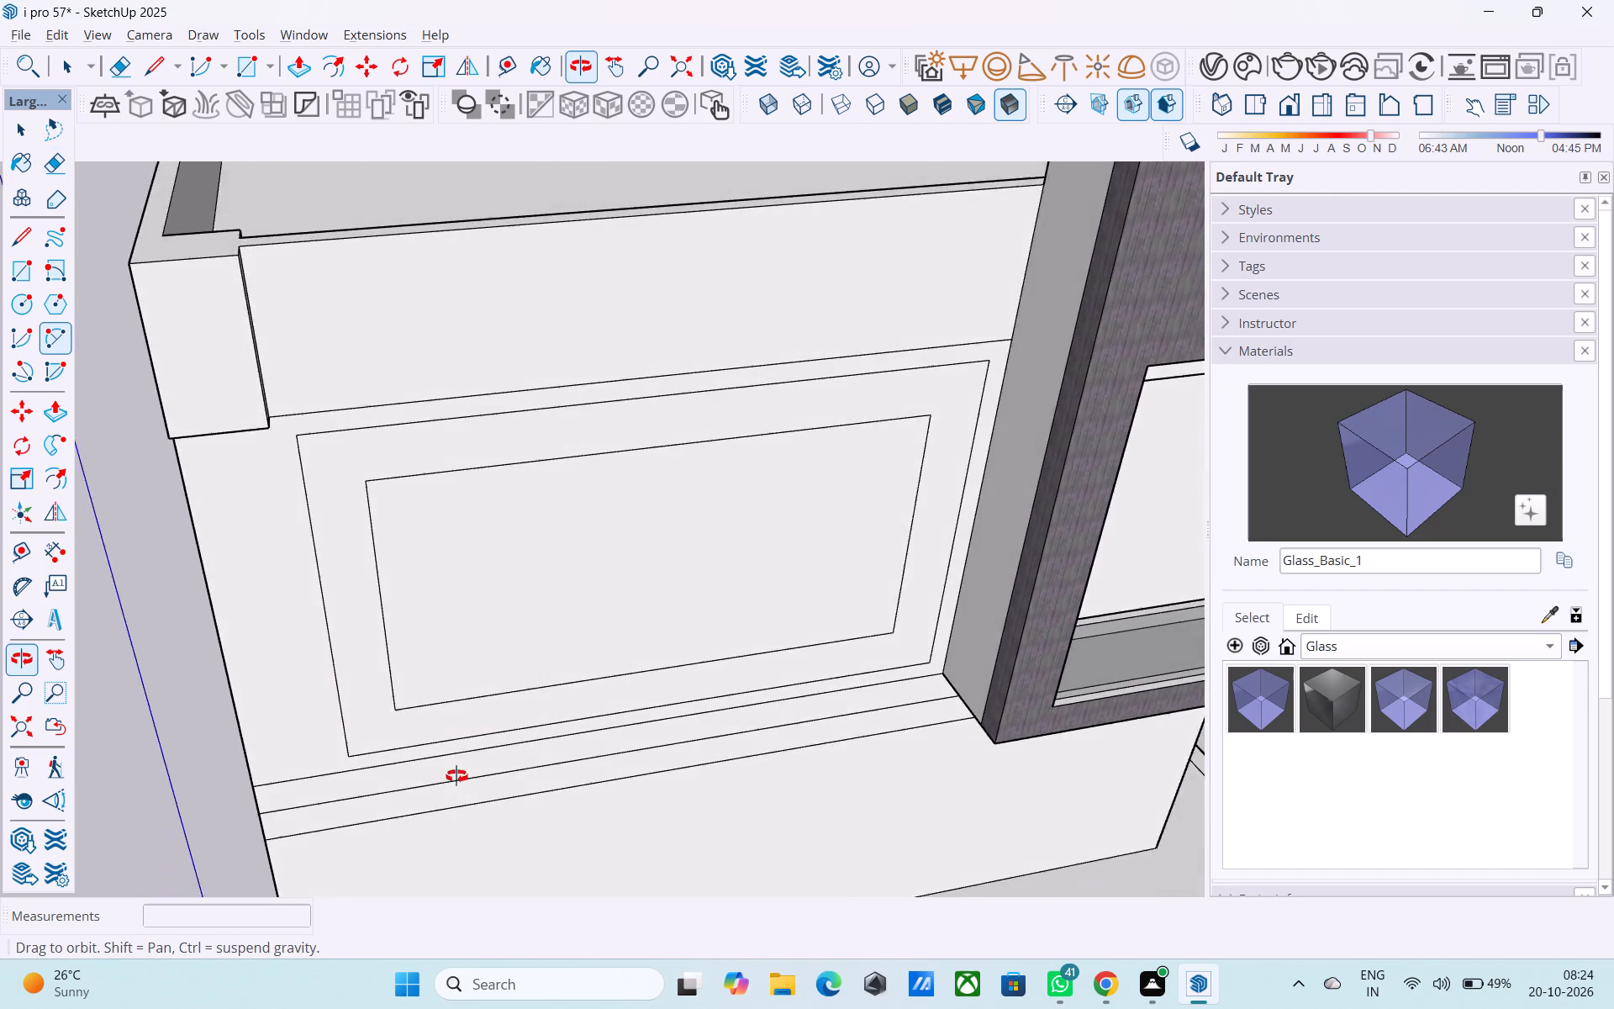
pyautogui.moveTo(456, 776); pyautogui.dragTo(650, 759, button='middle')
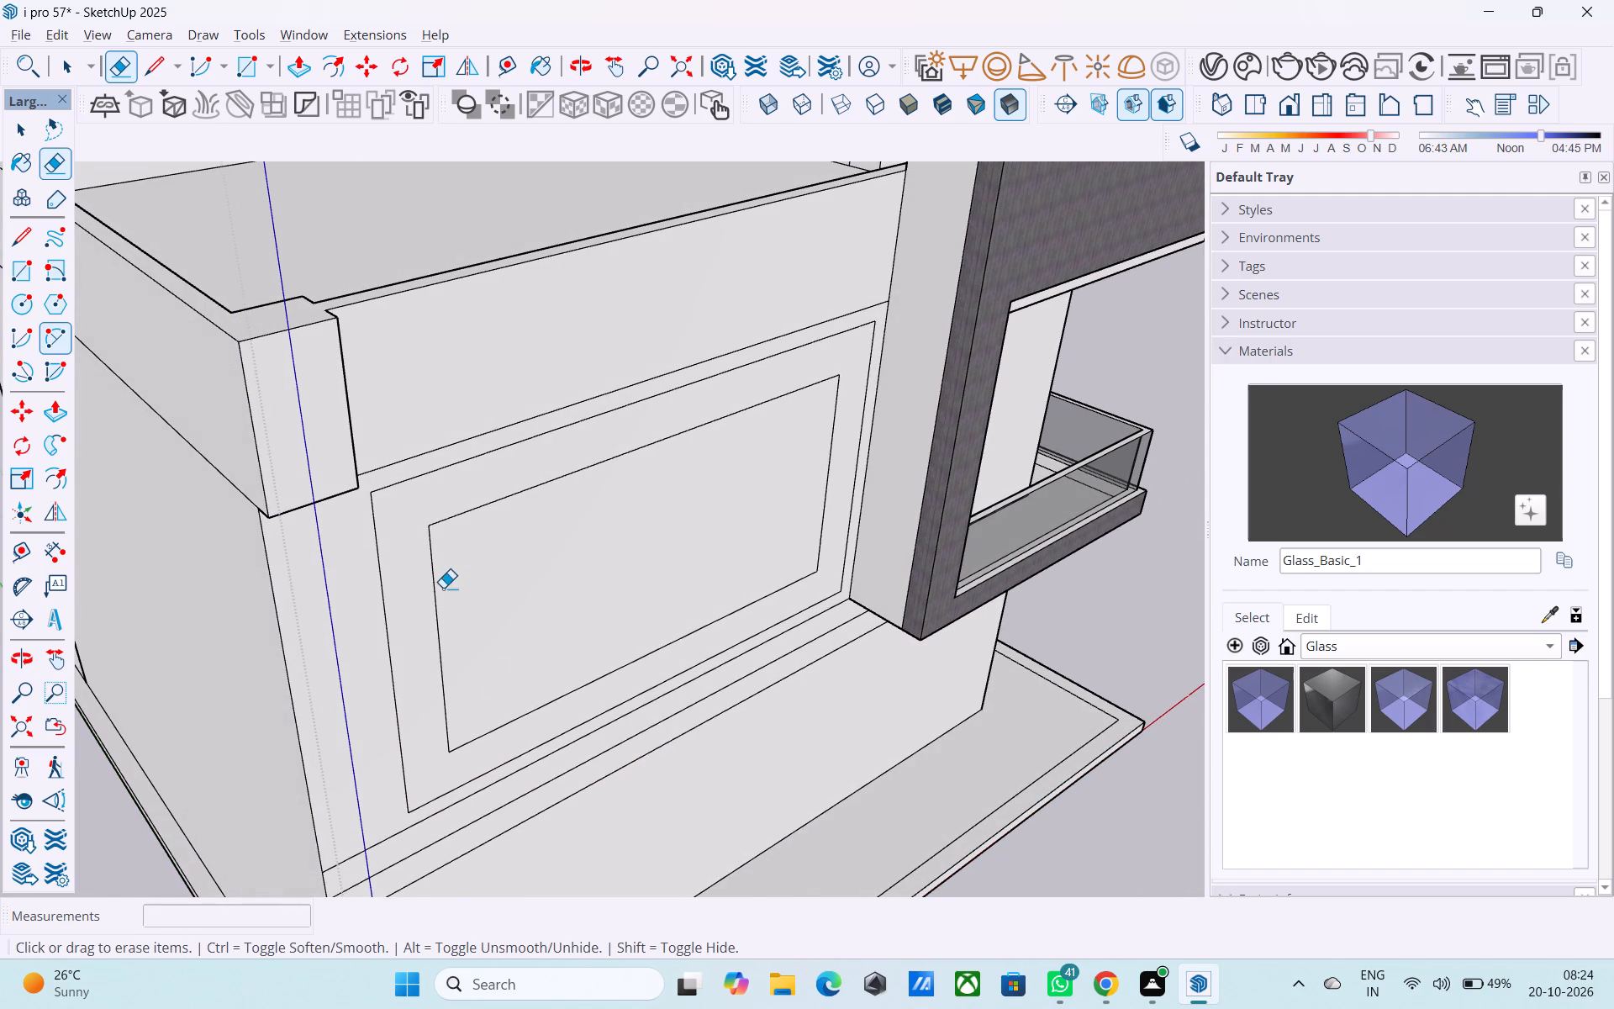
pyautogui.scroll(3, 443, 588)
pyautogui.press('l')
pyautogui.click(422, 504)
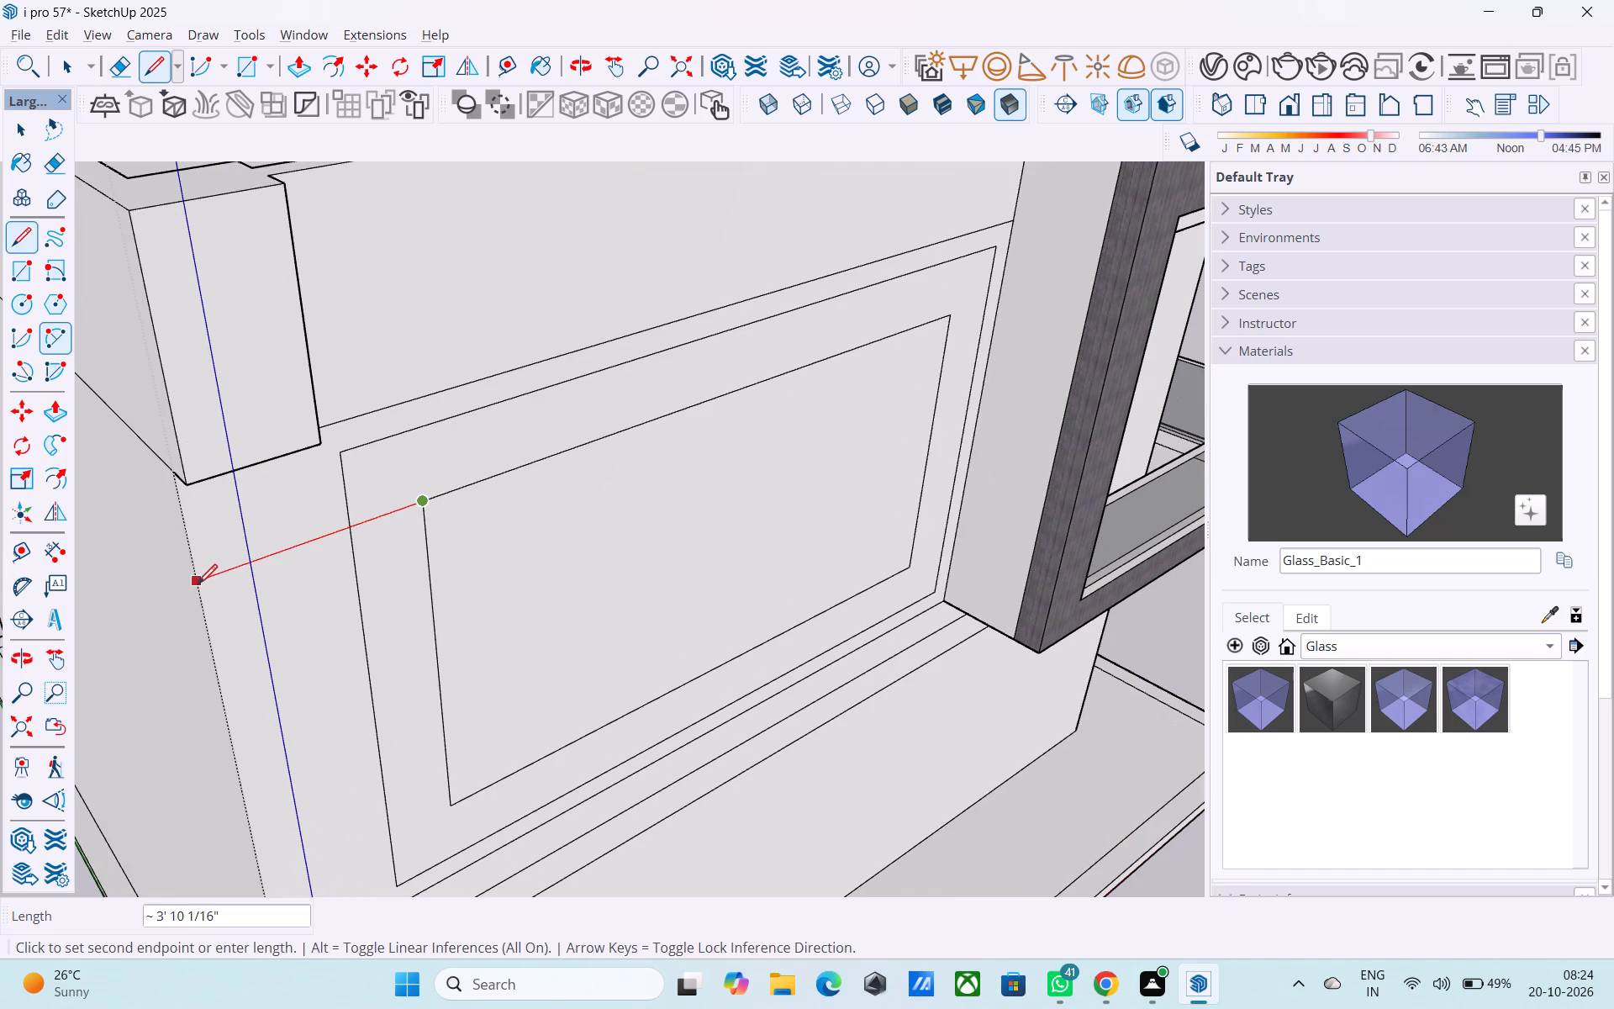
pyautogui.click(198, 585)
pyautogui.click(332, 452)
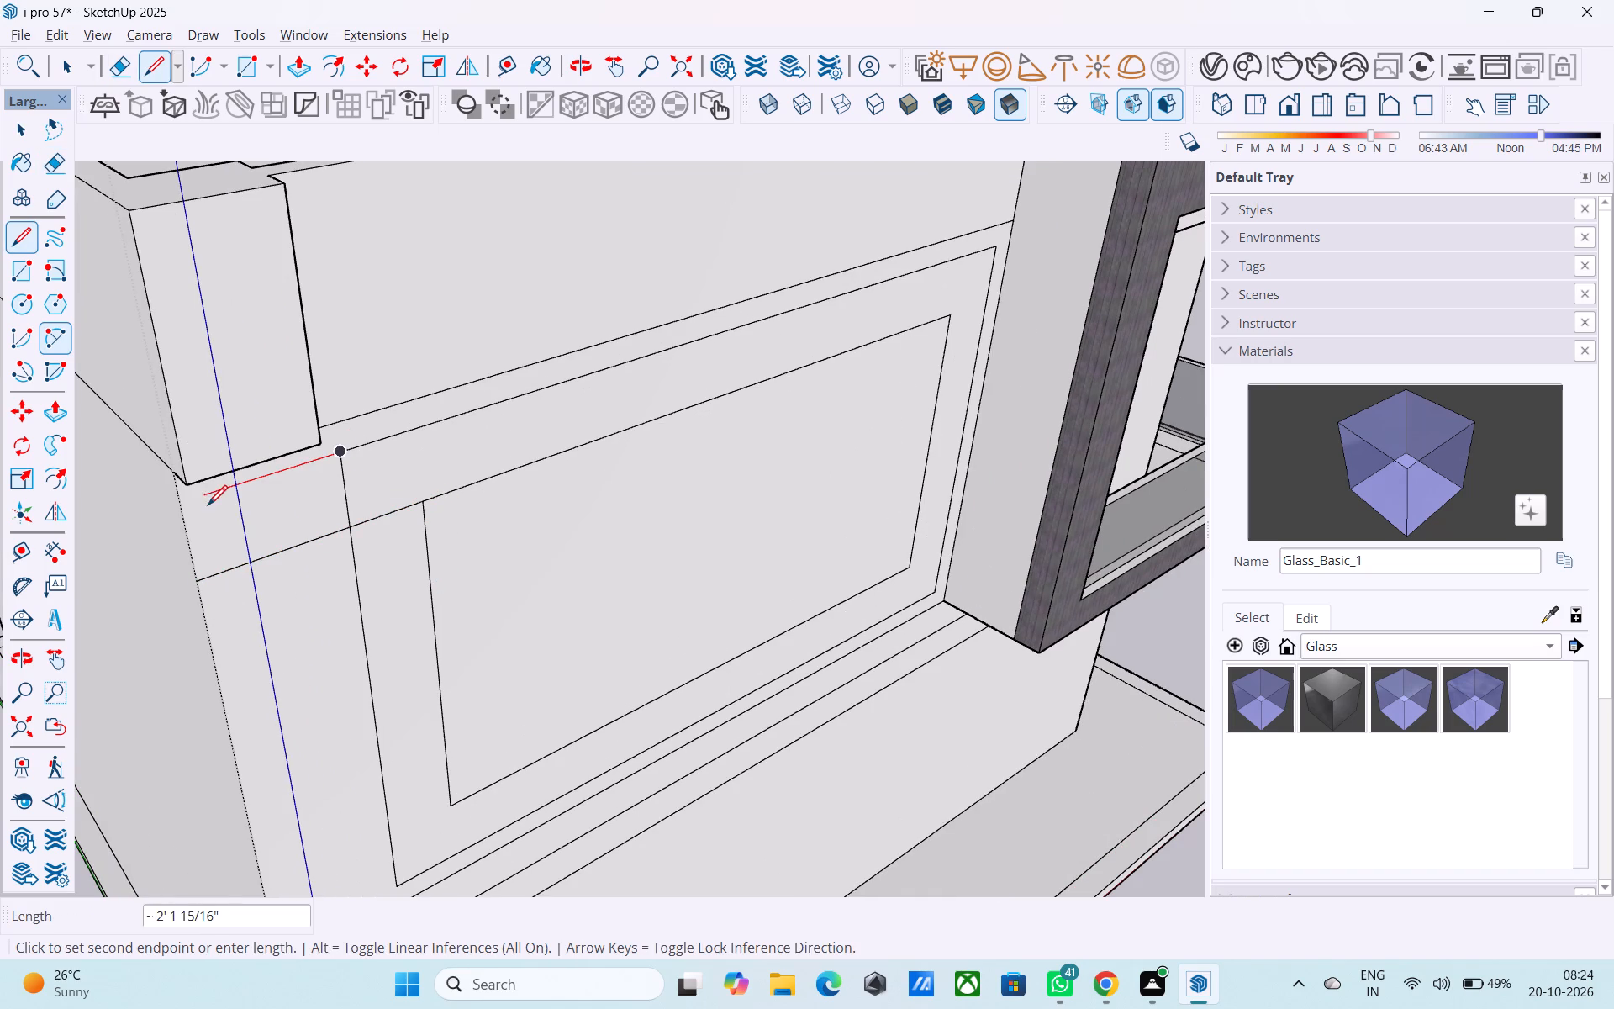
pyautogui.click(181, 499)
# Erase the line segments separating the new top band from the frame so they form one continuous face.
pyautogui.press('e')
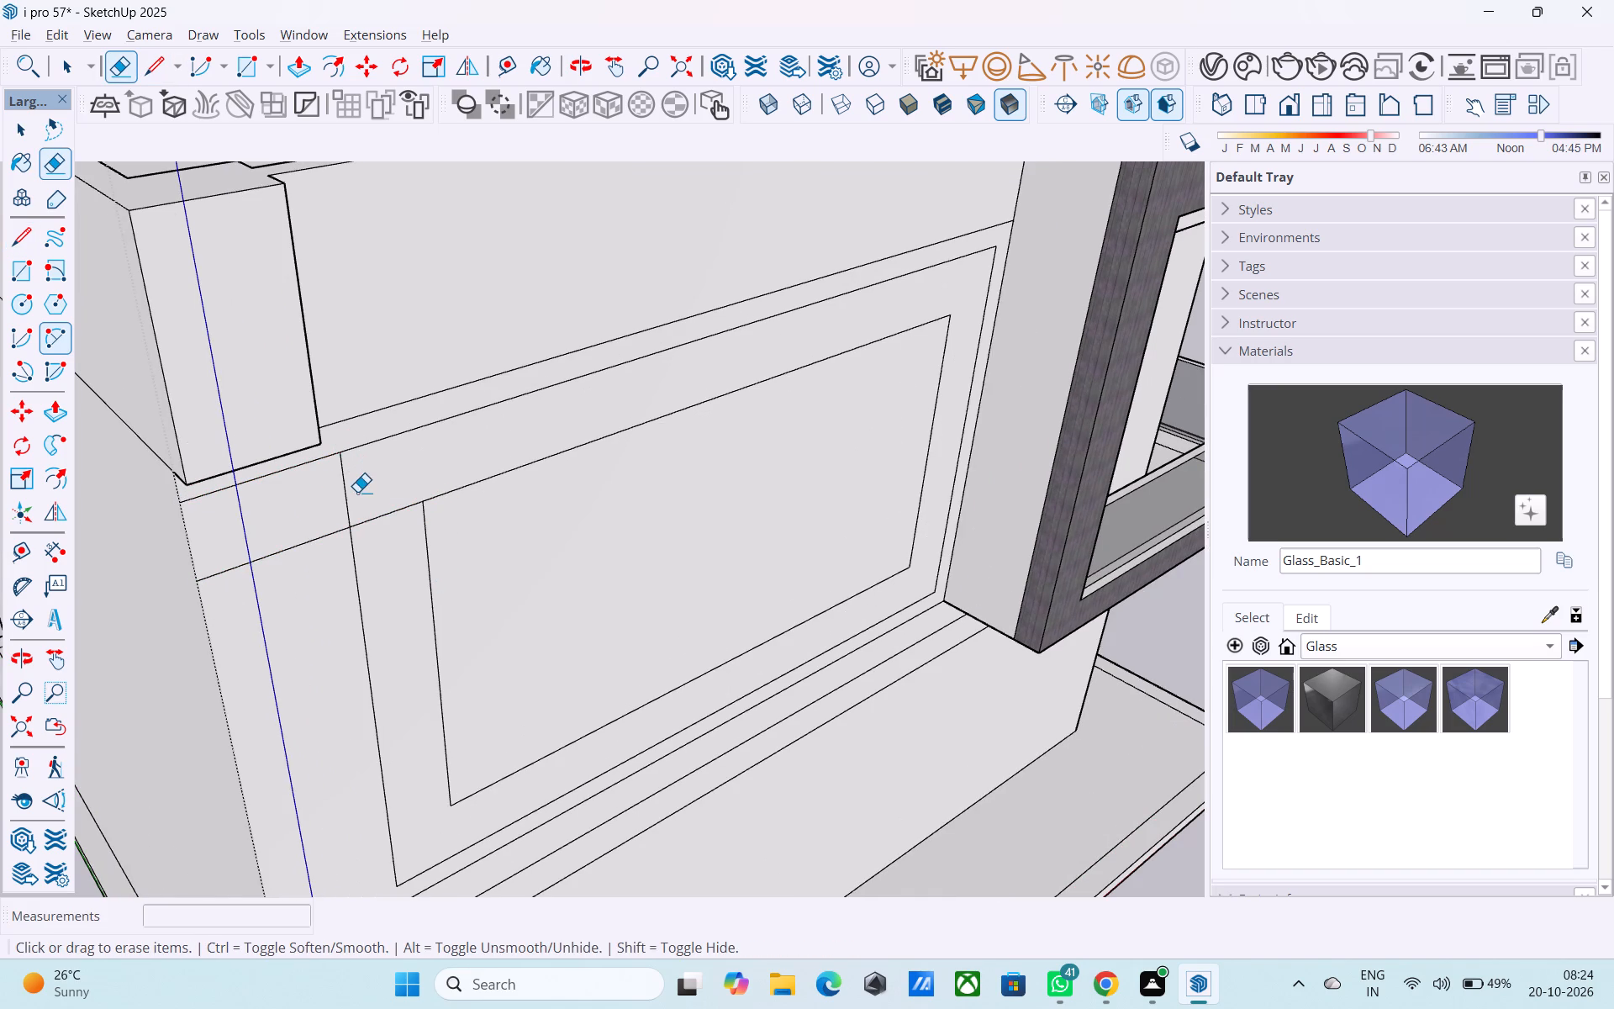
pyautogui.moveTo(357, 489); pyautogui.dragTo(339, 490)
pyautogui.moveTo(363, 503); pyautogui.dragTo(388, 552)
pyautogui.scroll(-6, 397, 567)
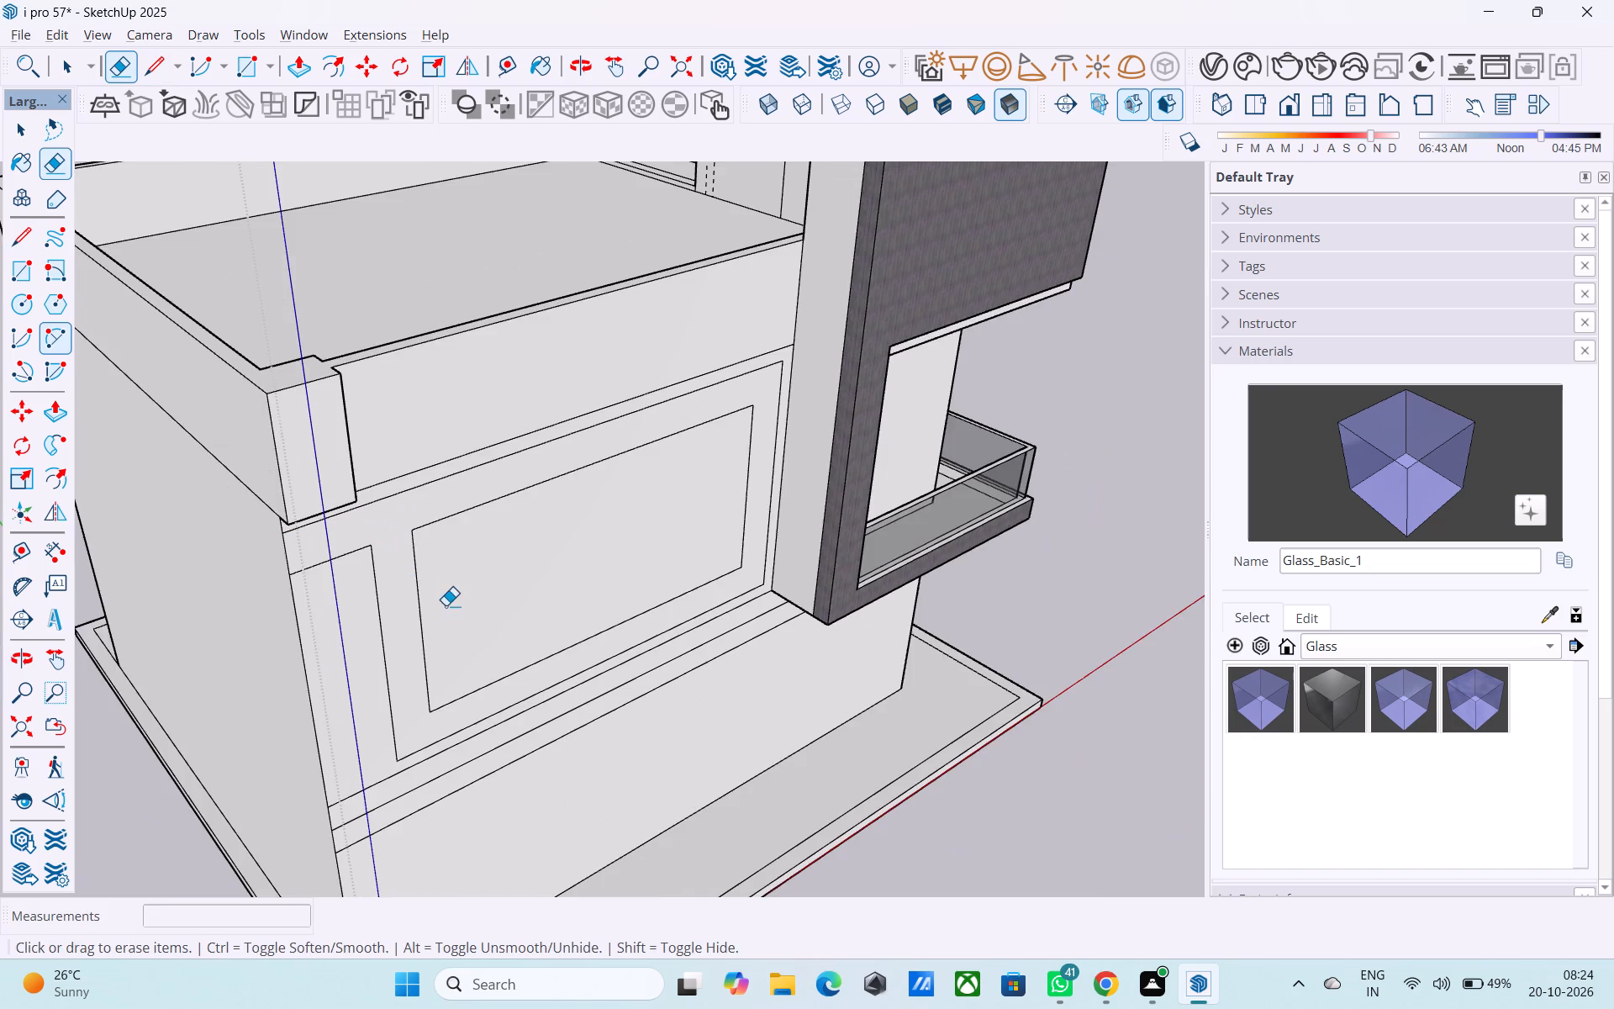
# Pull the joined frame and top band face out from the wall, level with the projecting parapet block's face.
pyautogui.moveTo(445, 604); pyautogui.dragTo(416, 580, button='middle')
pyautogui.scroll(3, 369, 508)
pyautogui.press('space')
pyautogui.click(351, 483)
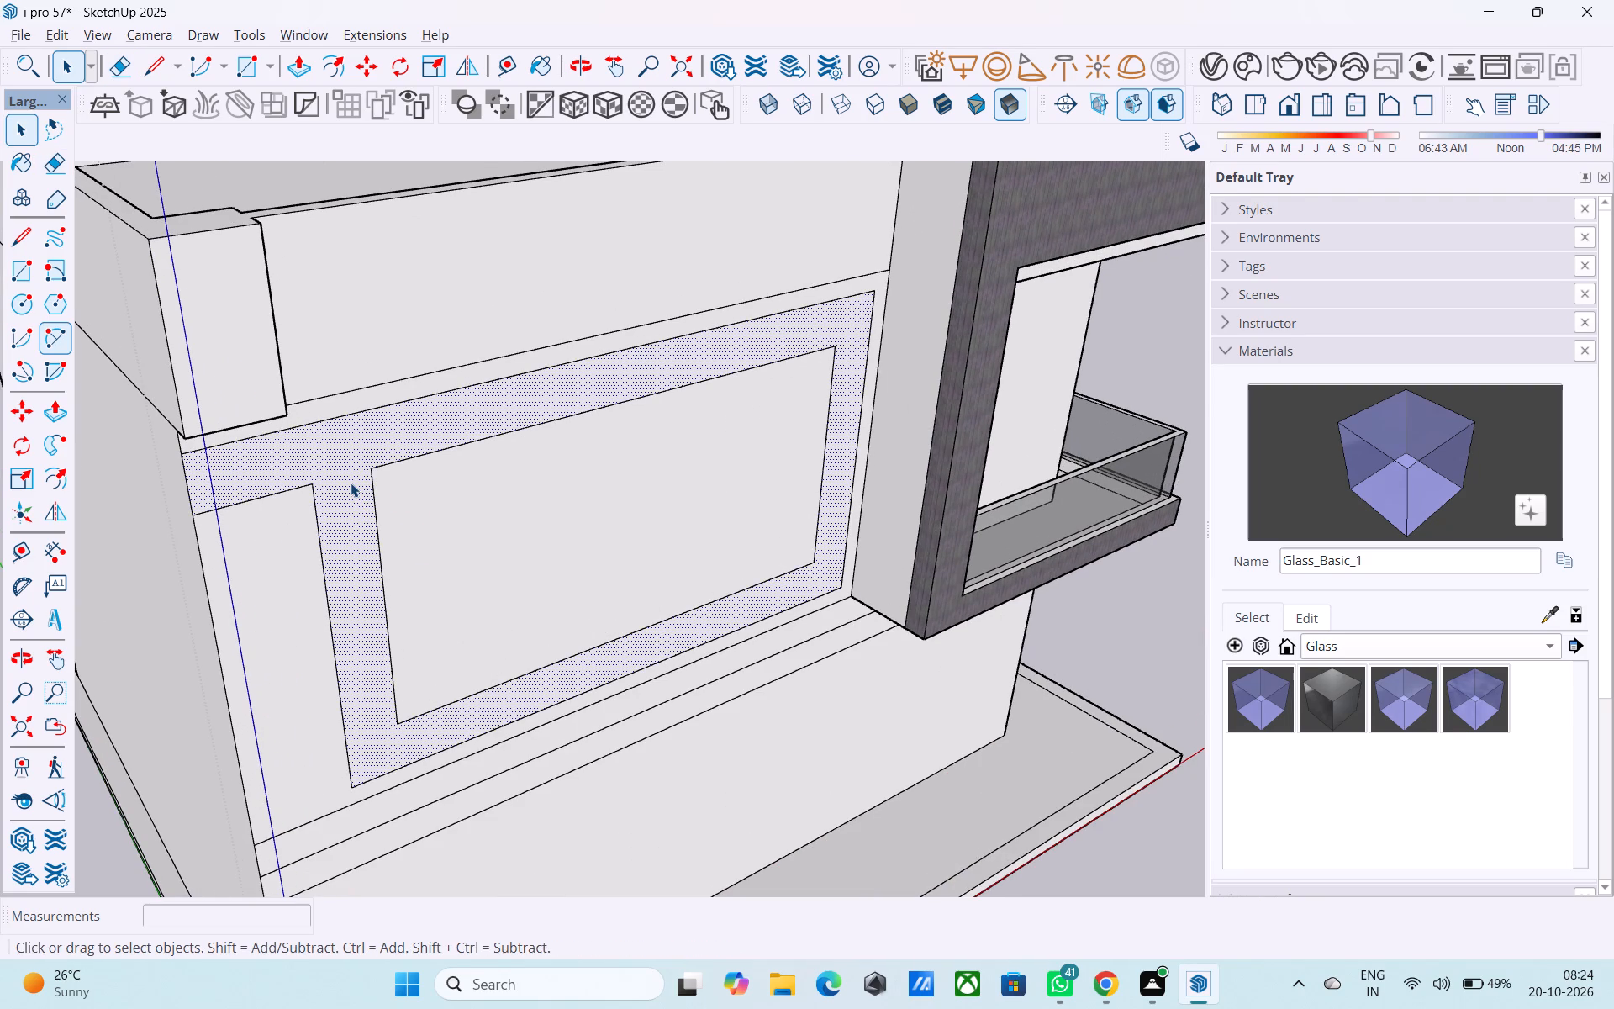
pyautogui.press('p')
pyautogui.click(351, 483)
pyautogui.click(358, 485)
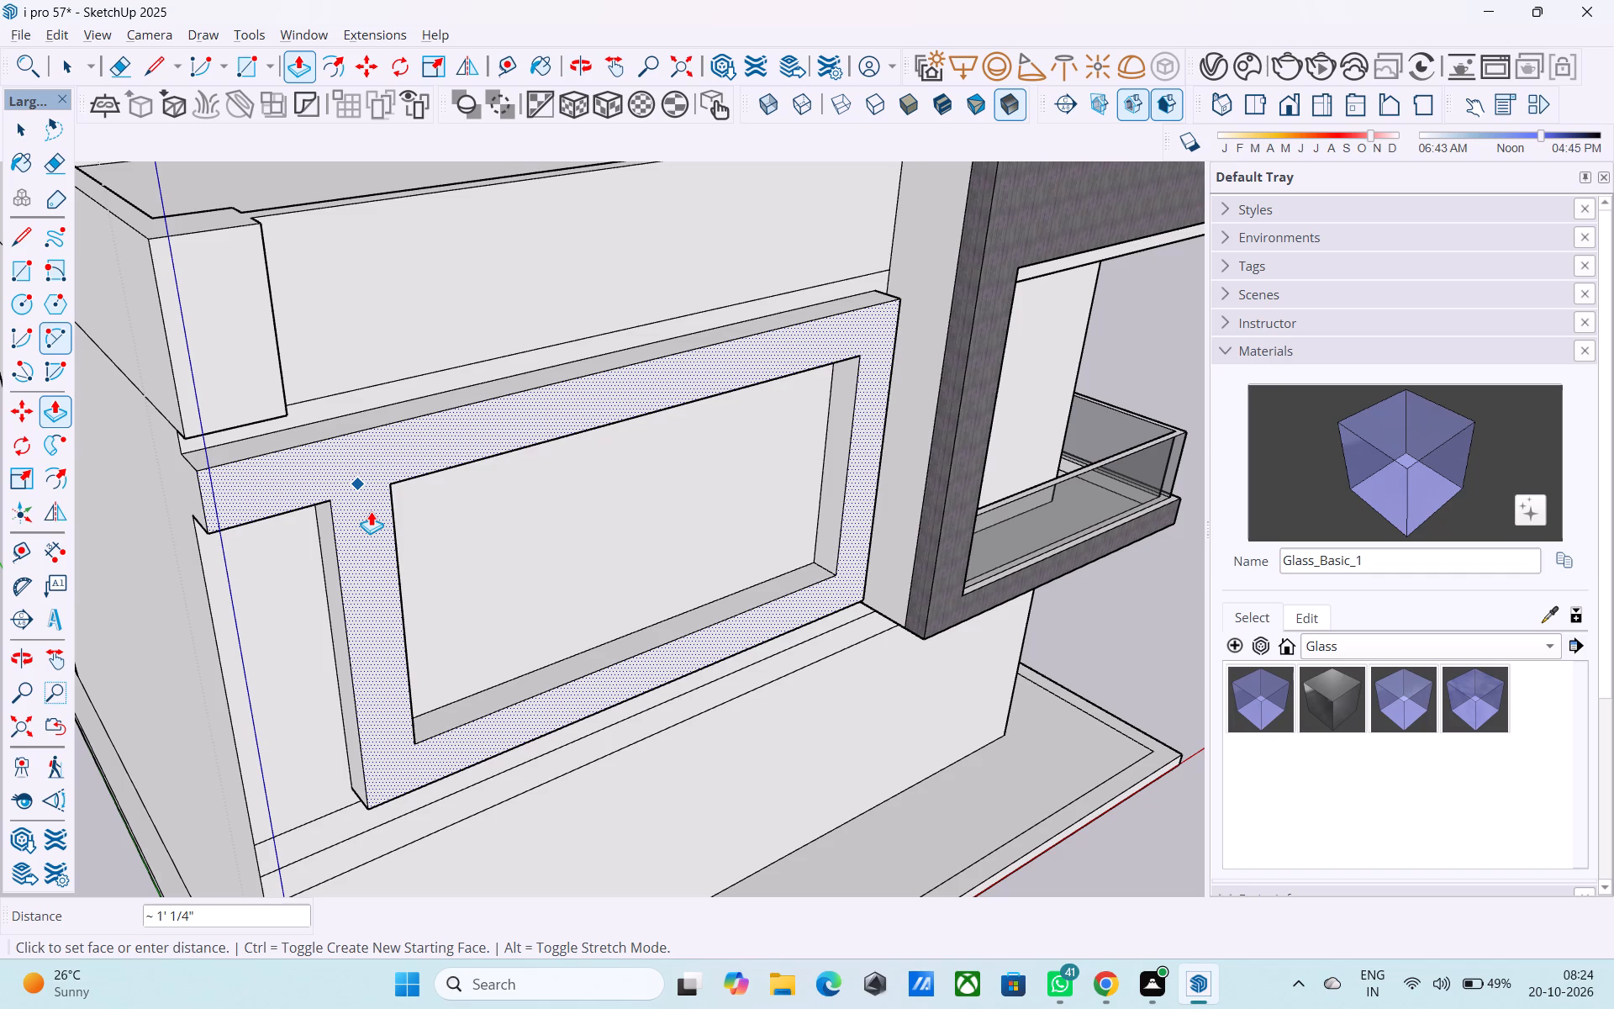
pyautogui.click(253, 386)
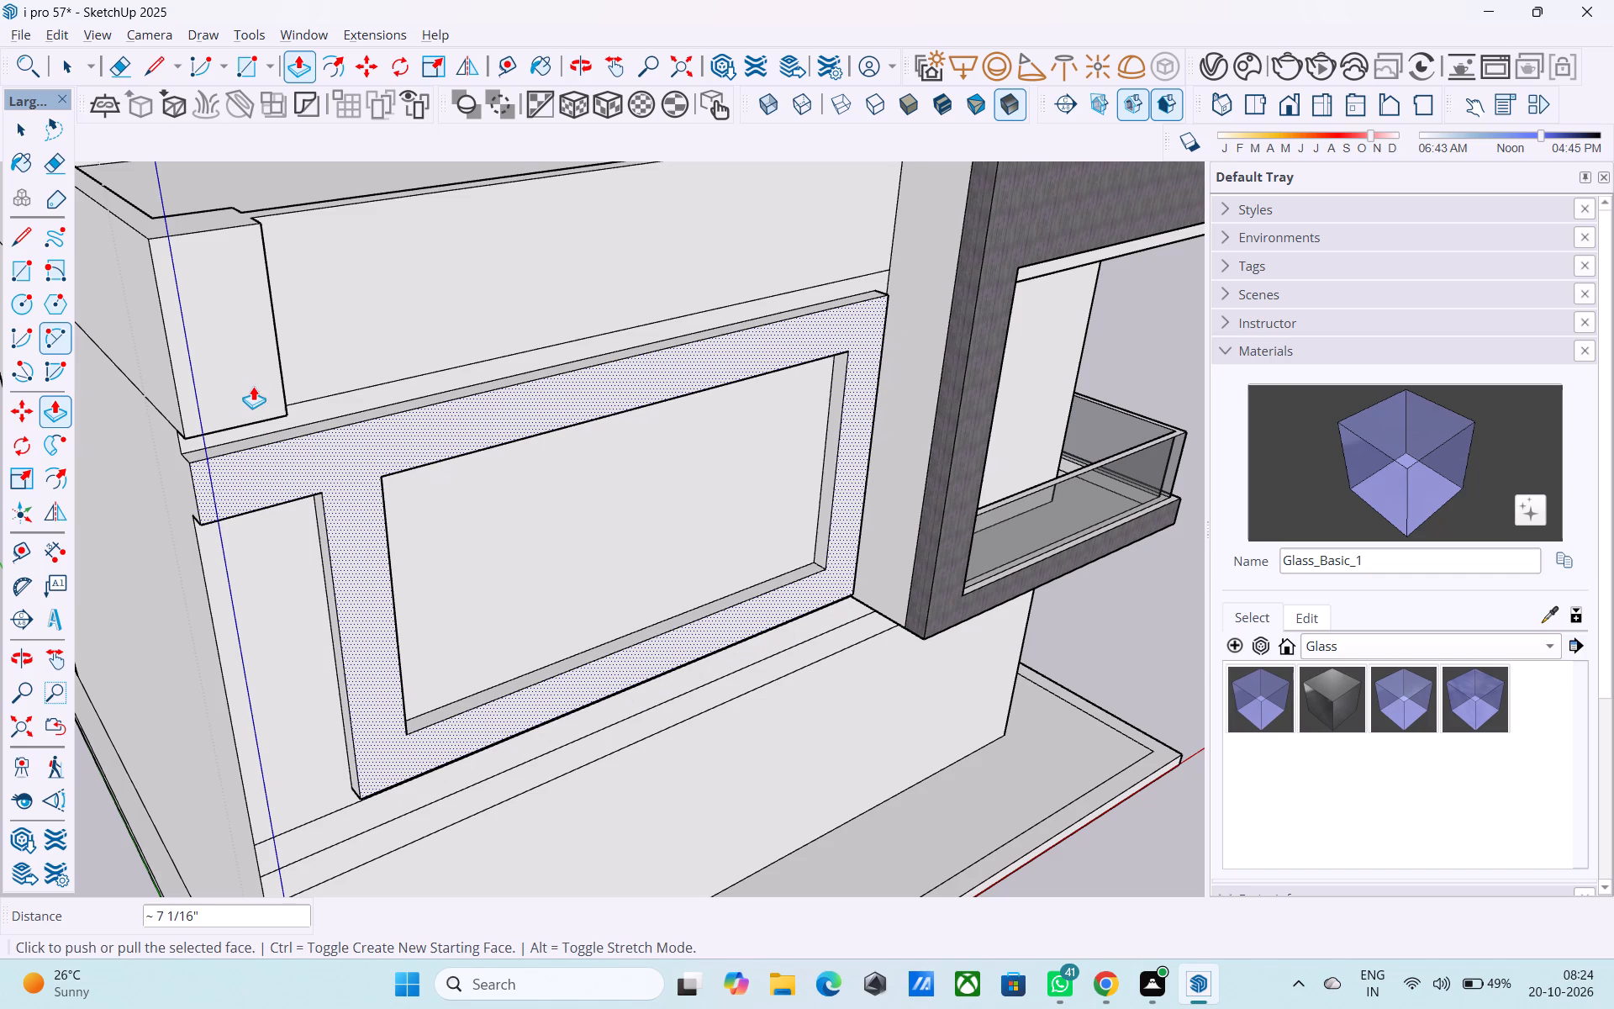
# Pull the frame and band face outward by a further 6".
pyautogui.click(336, 497)
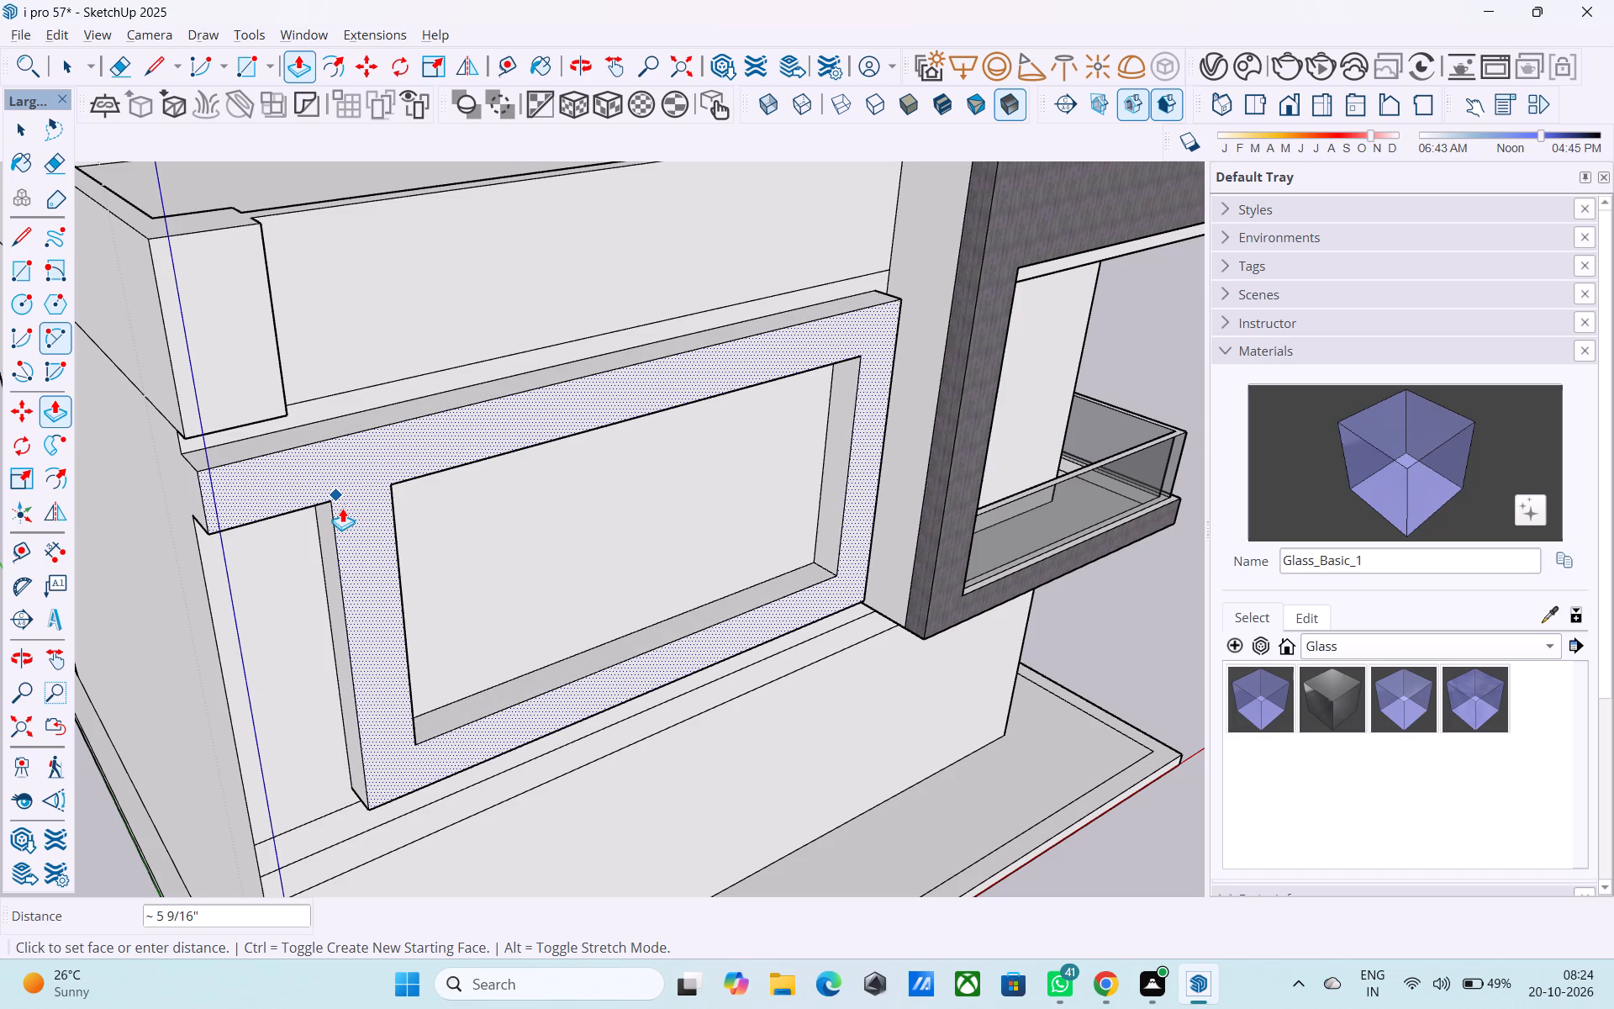
pyautogui.press('6')
pyautogui.hotkey('shift', '"')
pyautogui.press('Return')
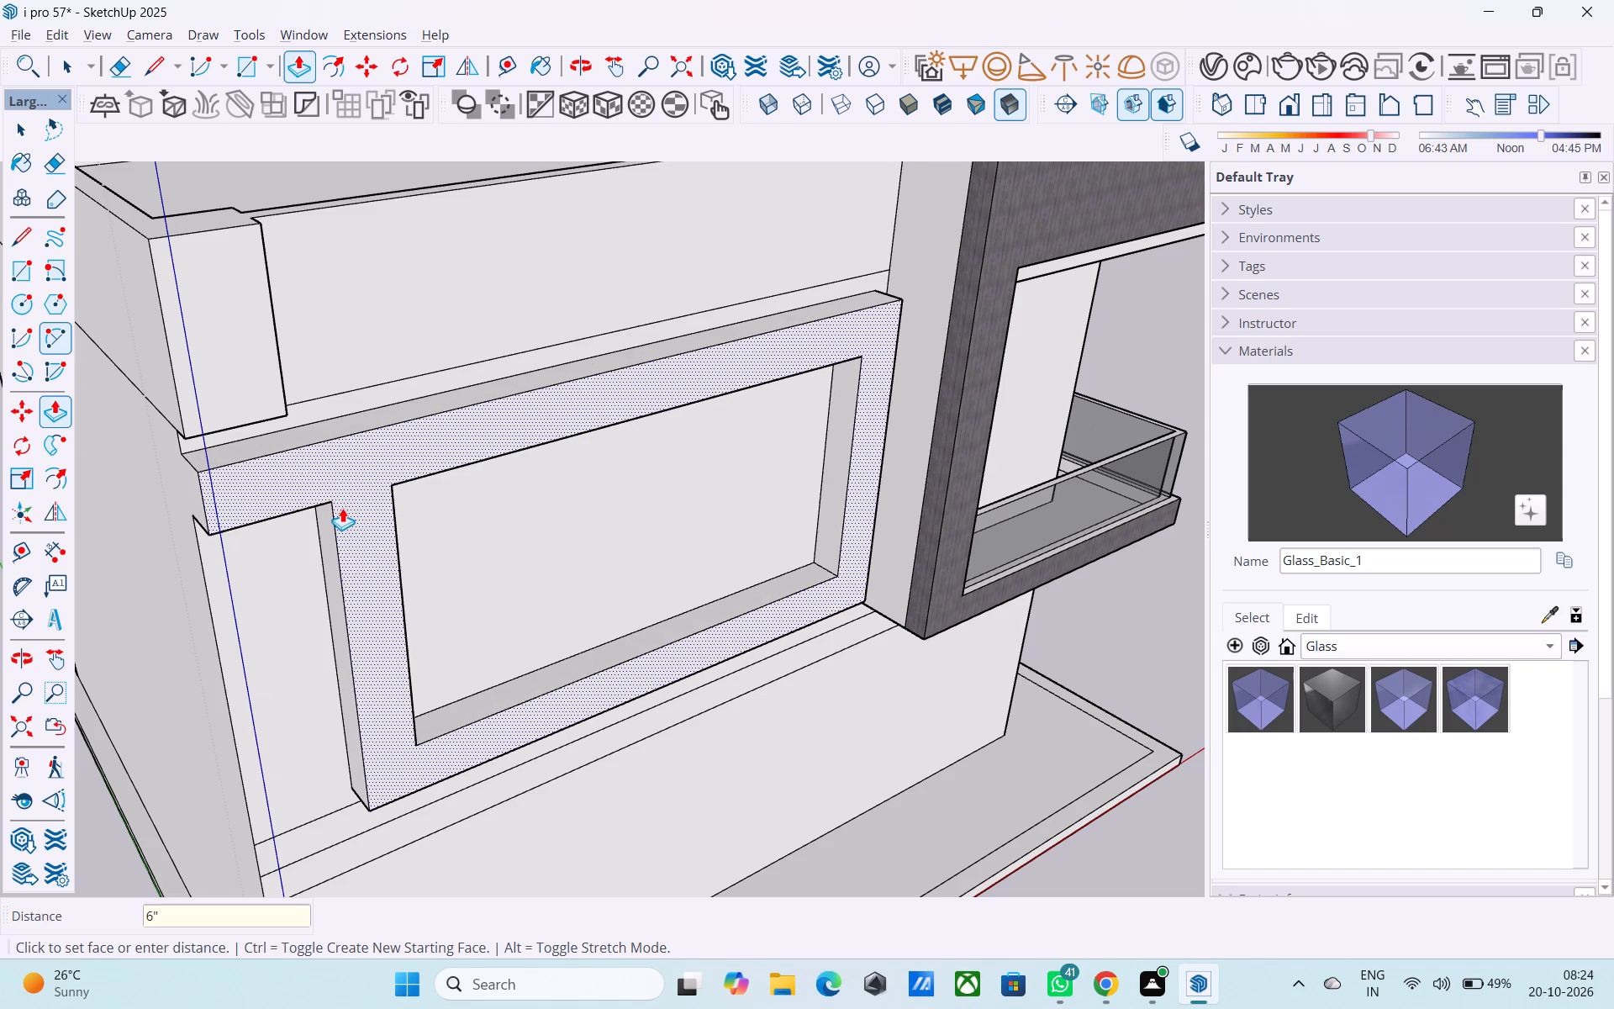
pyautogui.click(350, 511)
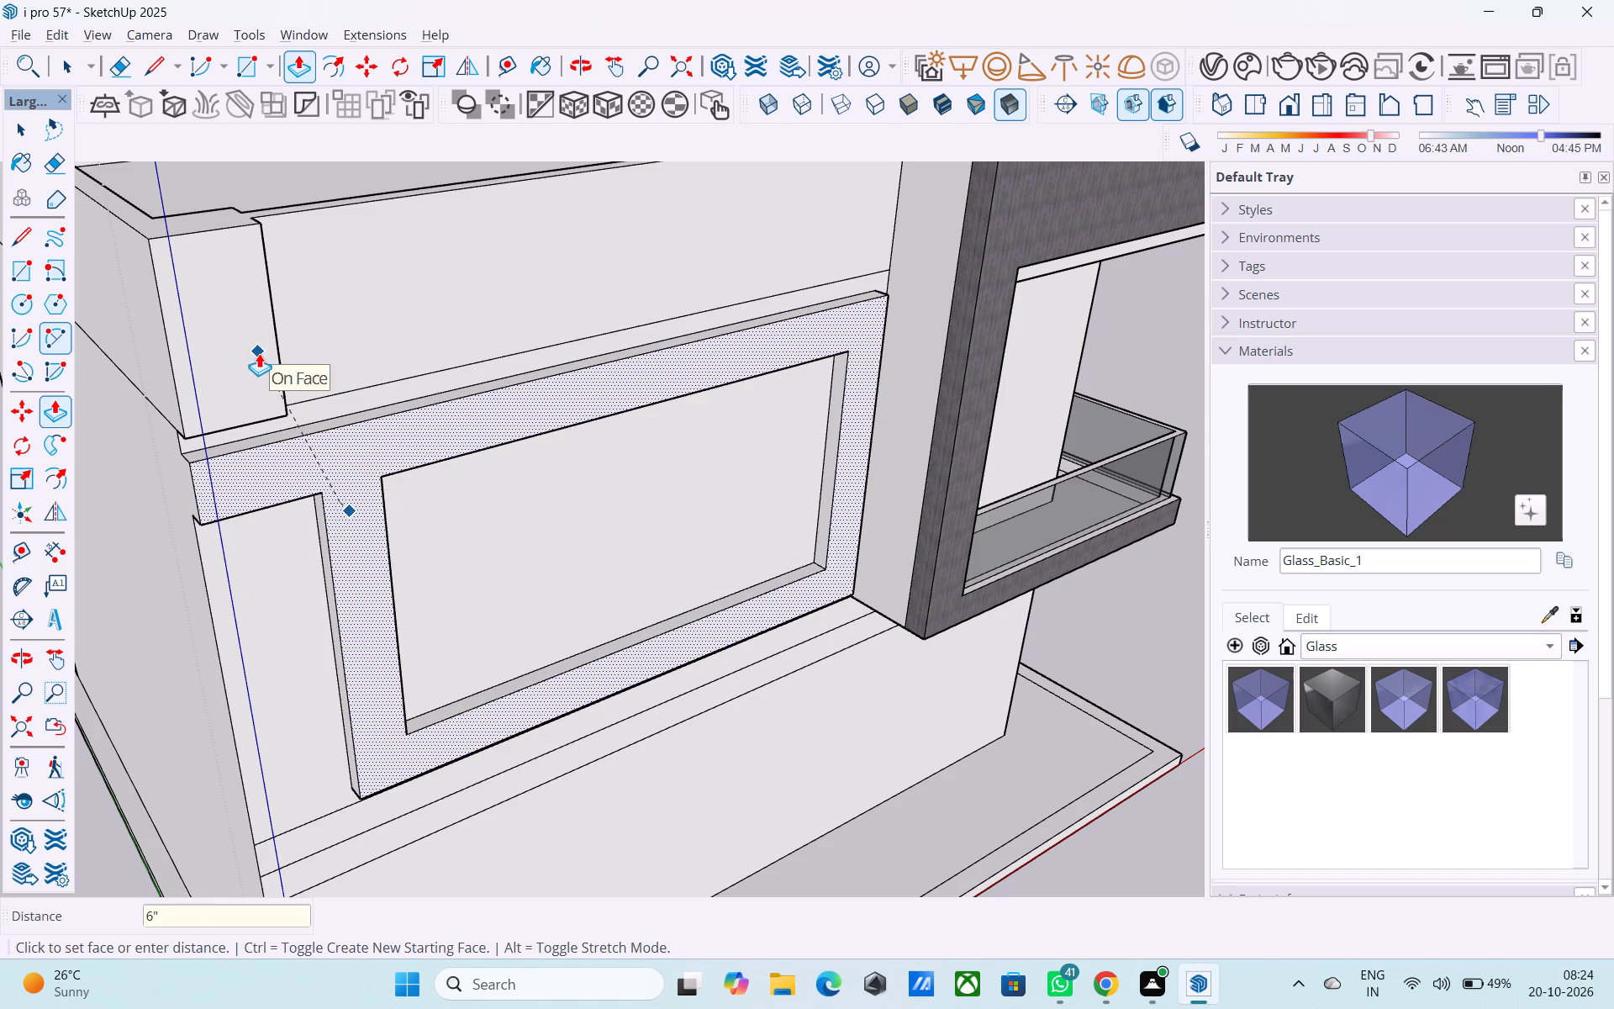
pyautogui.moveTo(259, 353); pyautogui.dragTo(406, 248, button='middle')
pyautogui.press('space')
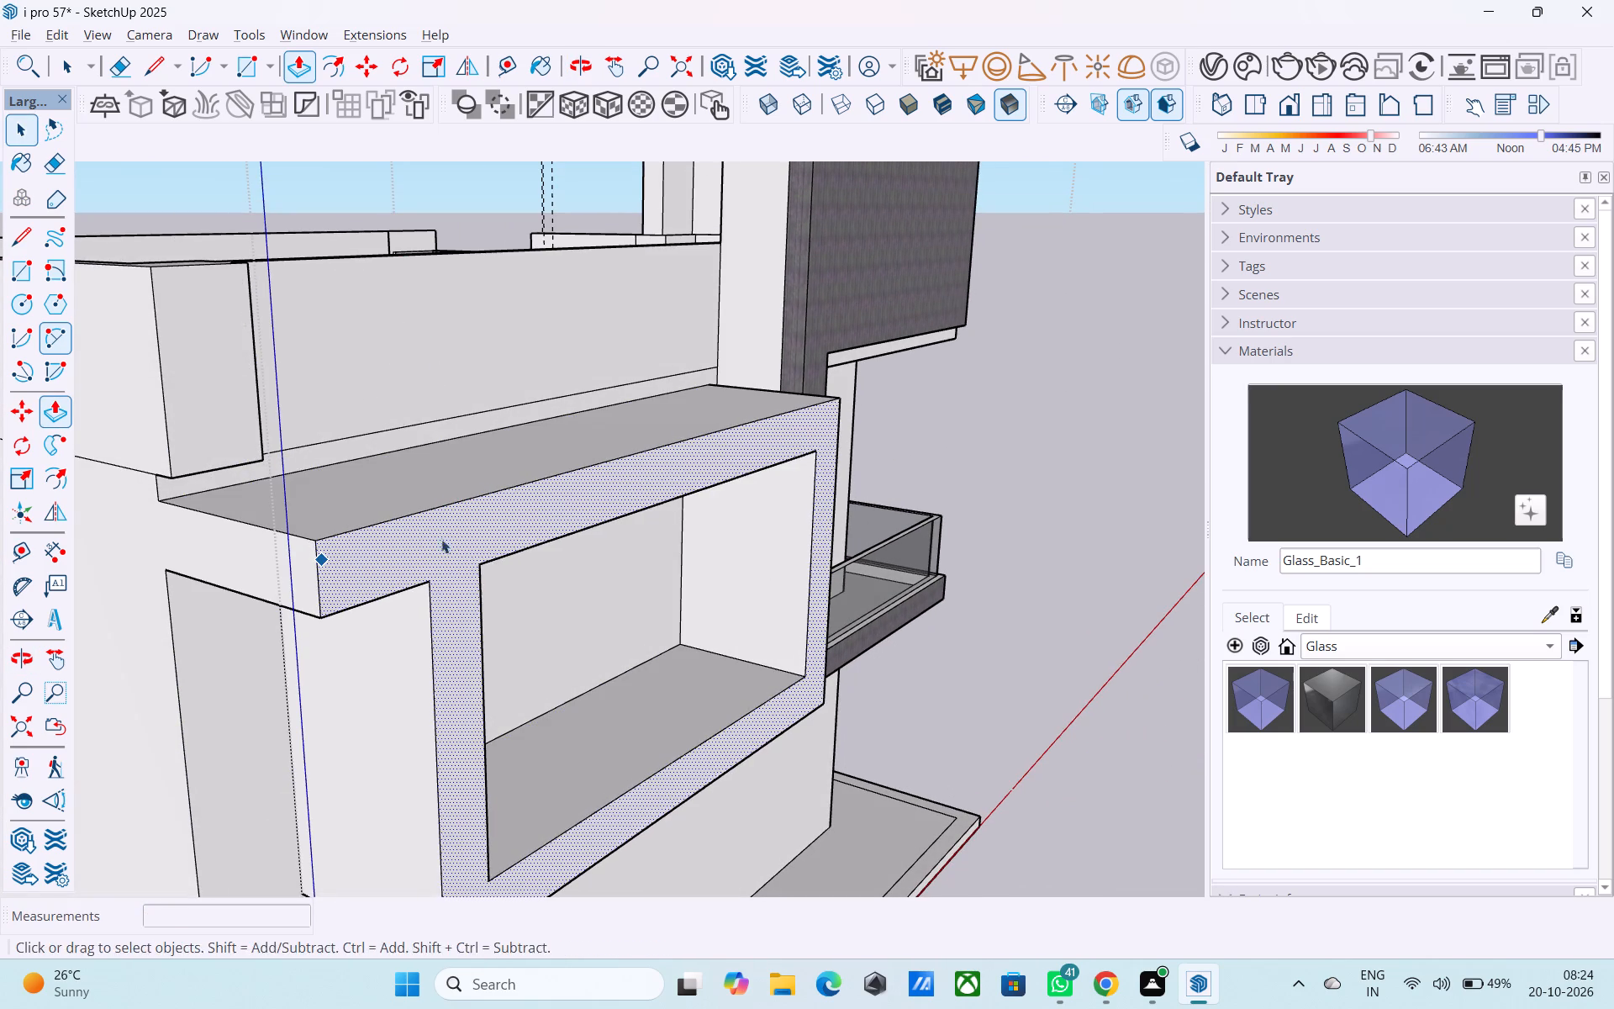
# Draw a 2' line across the top of the rear parapet block, dividing its projecting strip from the rest.
pyautogui.moveTo(340, 491); pyautogui.dragTo(703, 512, button='middle')
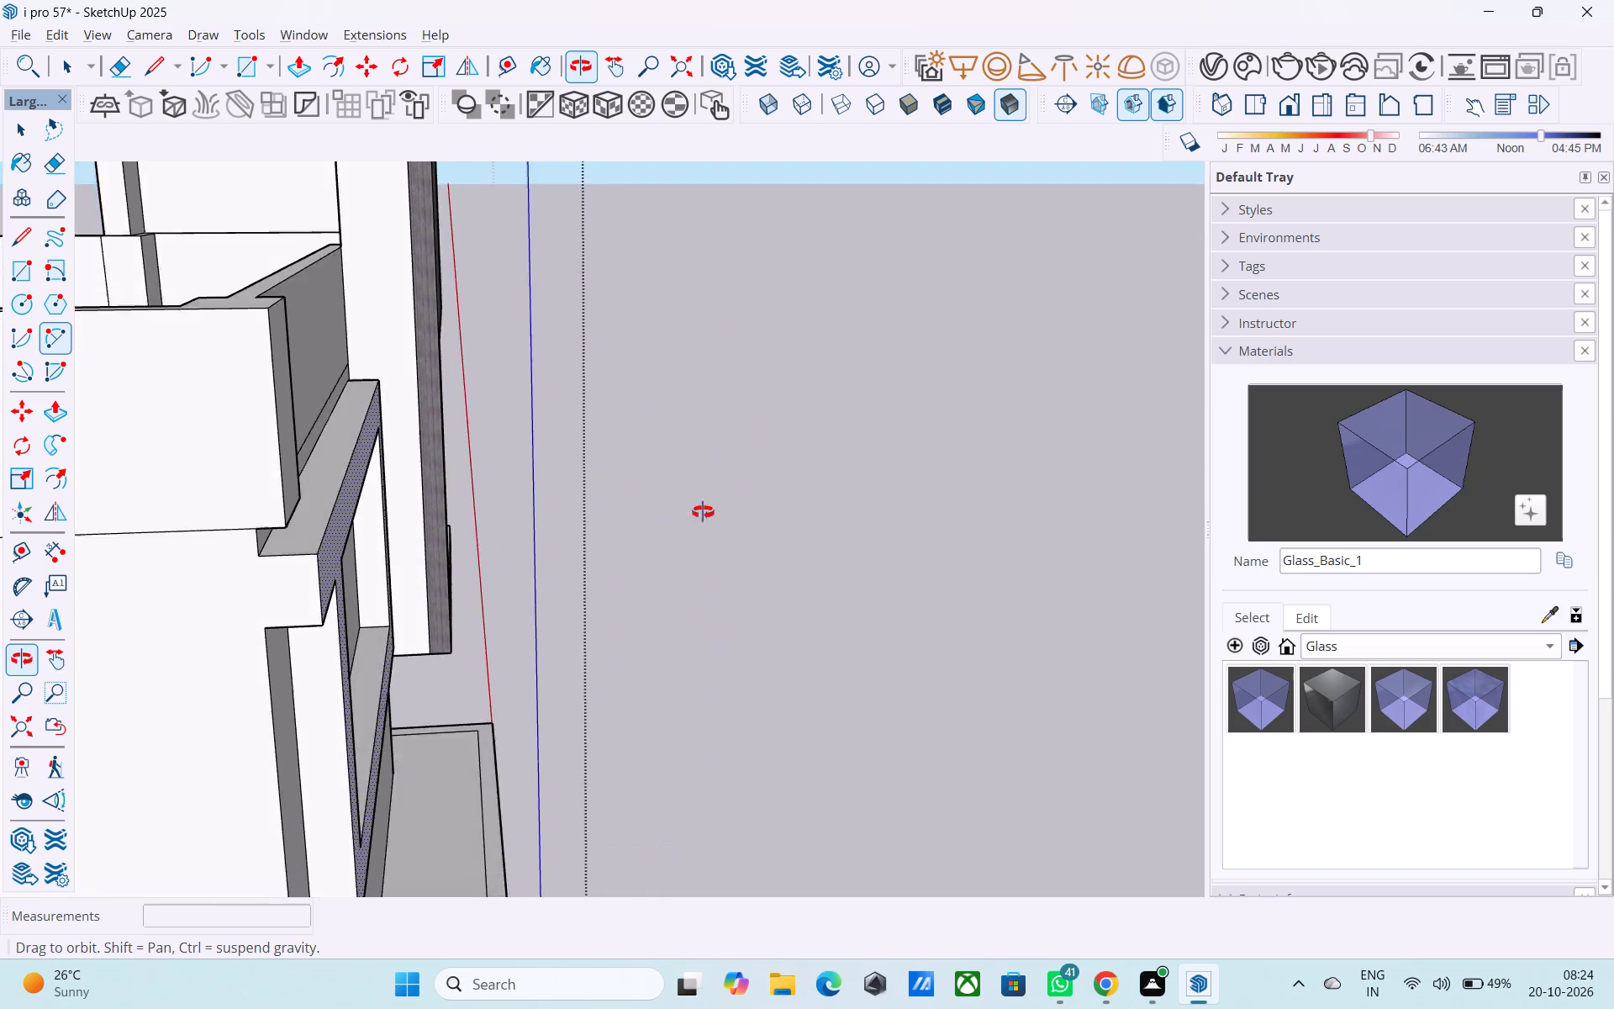
pyautogui.moveTo(703, 512); pyautogui.dragTo(505, 813, button='middle')
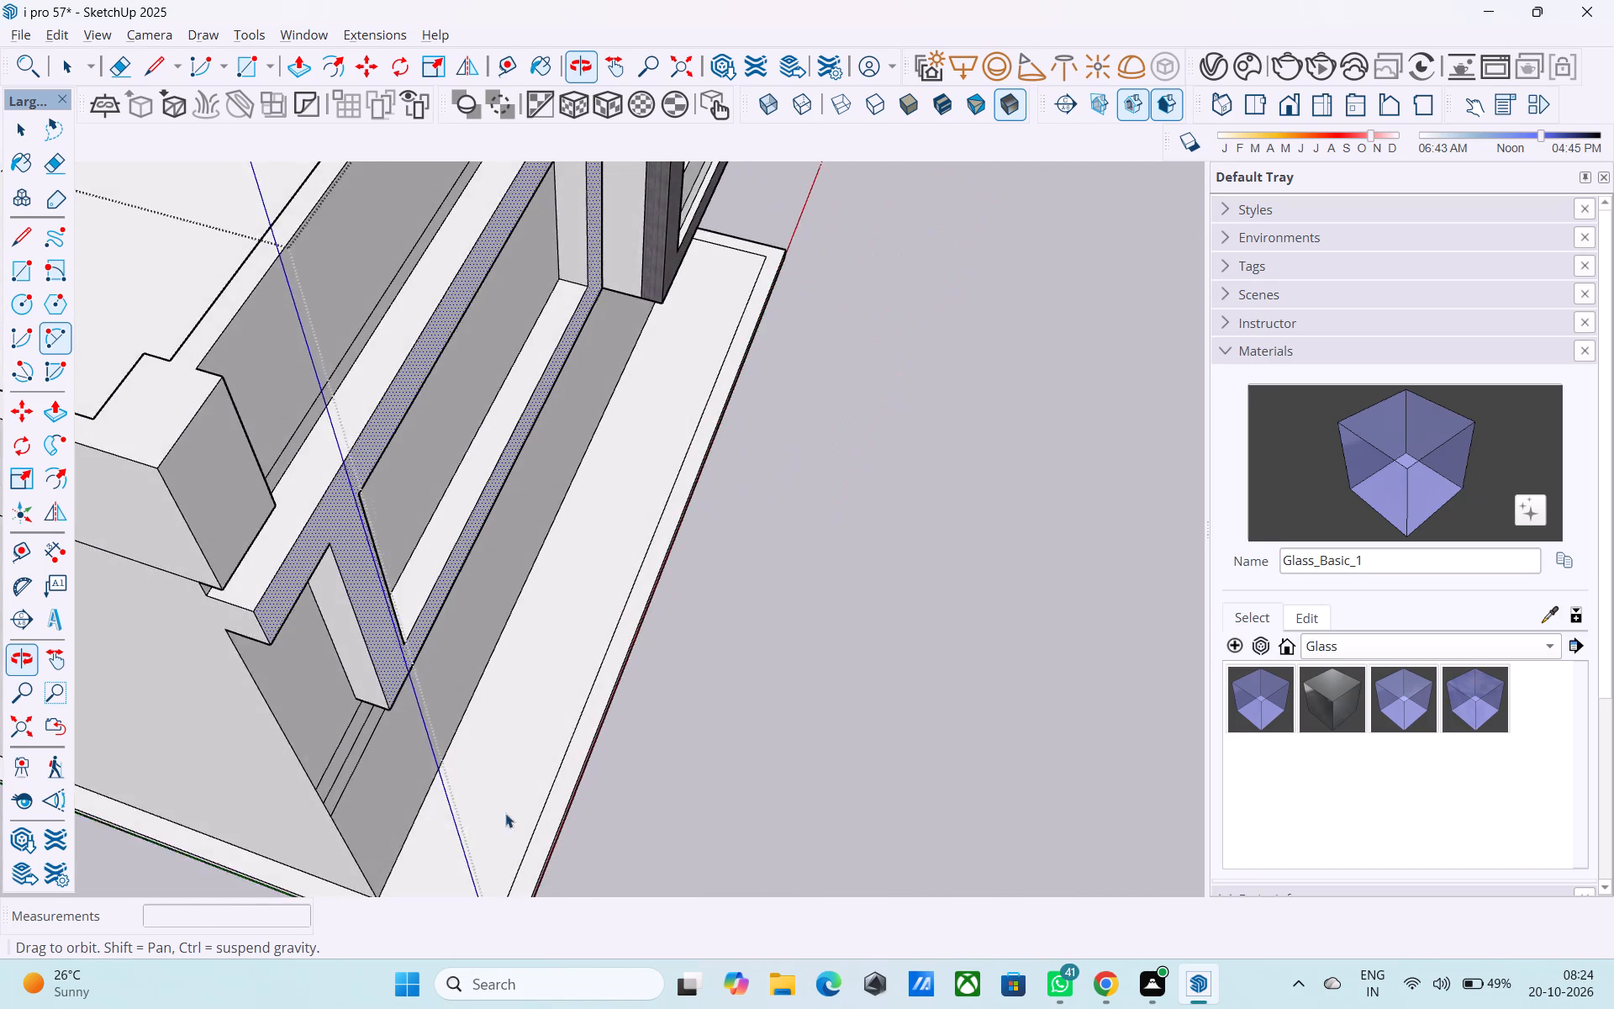
pyautogui.moveTo(505, 813); pyautogui.dragTo(483, 831, button='middle')
pyautogui.scroll(-6, 540, 788)
pyautogui.scroll(8, 386, 623)
pyautogui.press('l')
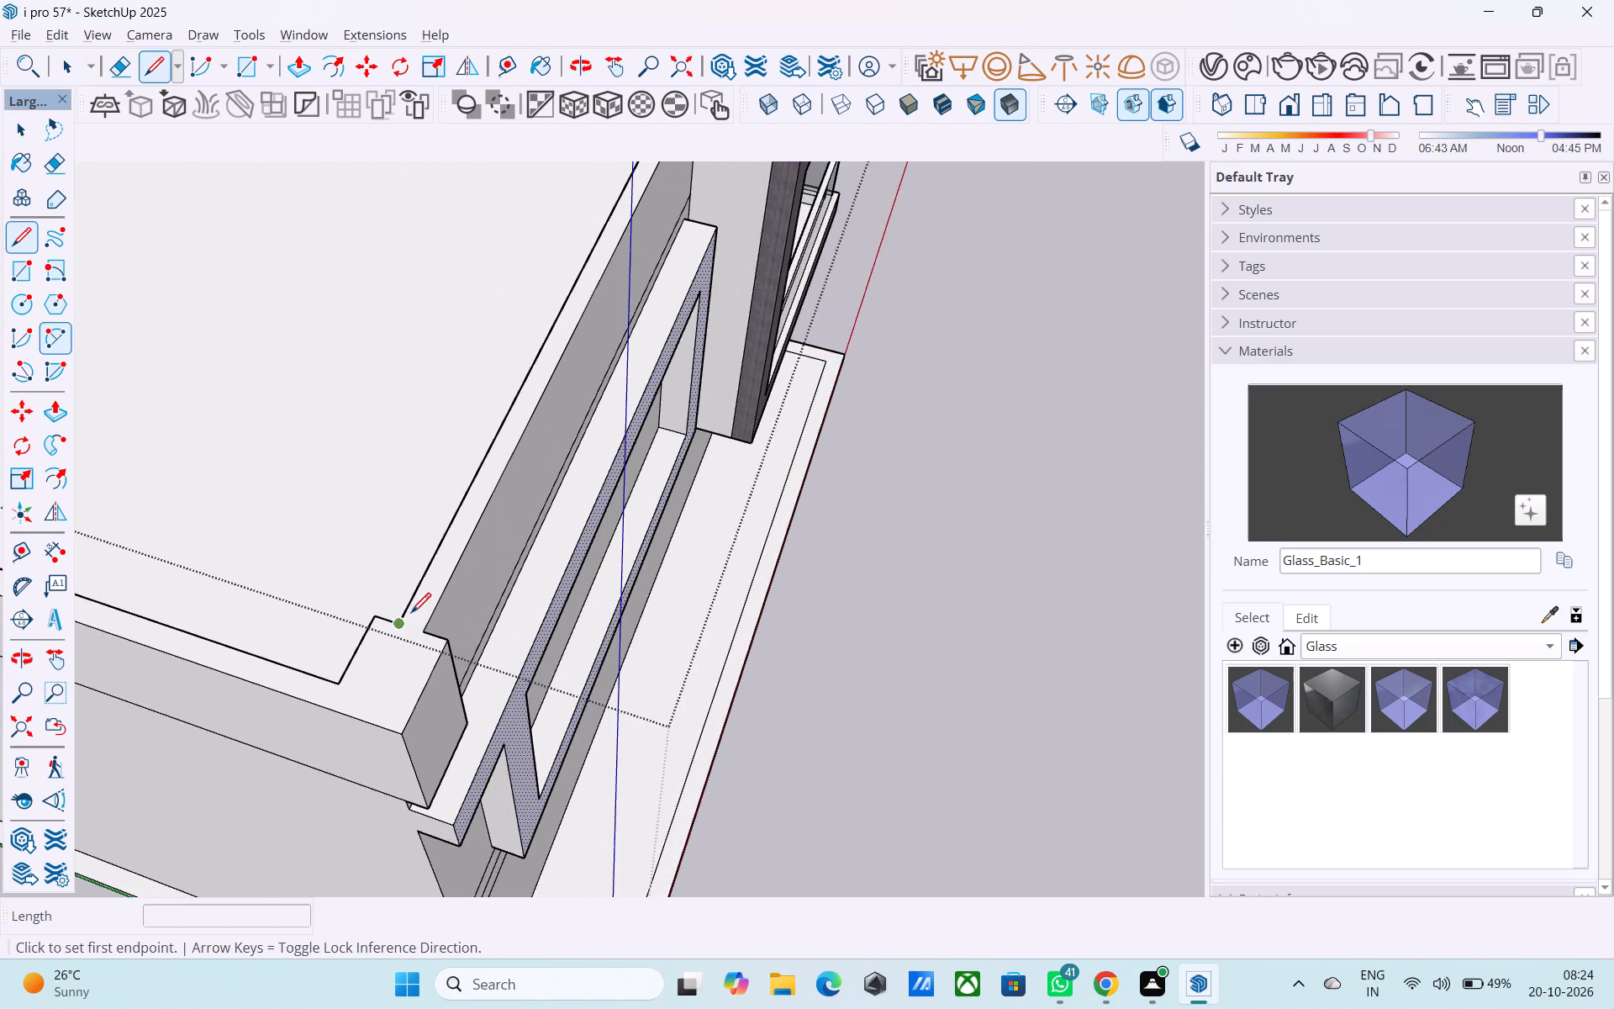
pyautogui.scroll(4, 411, 613)
pyautogui.click(429, 642)
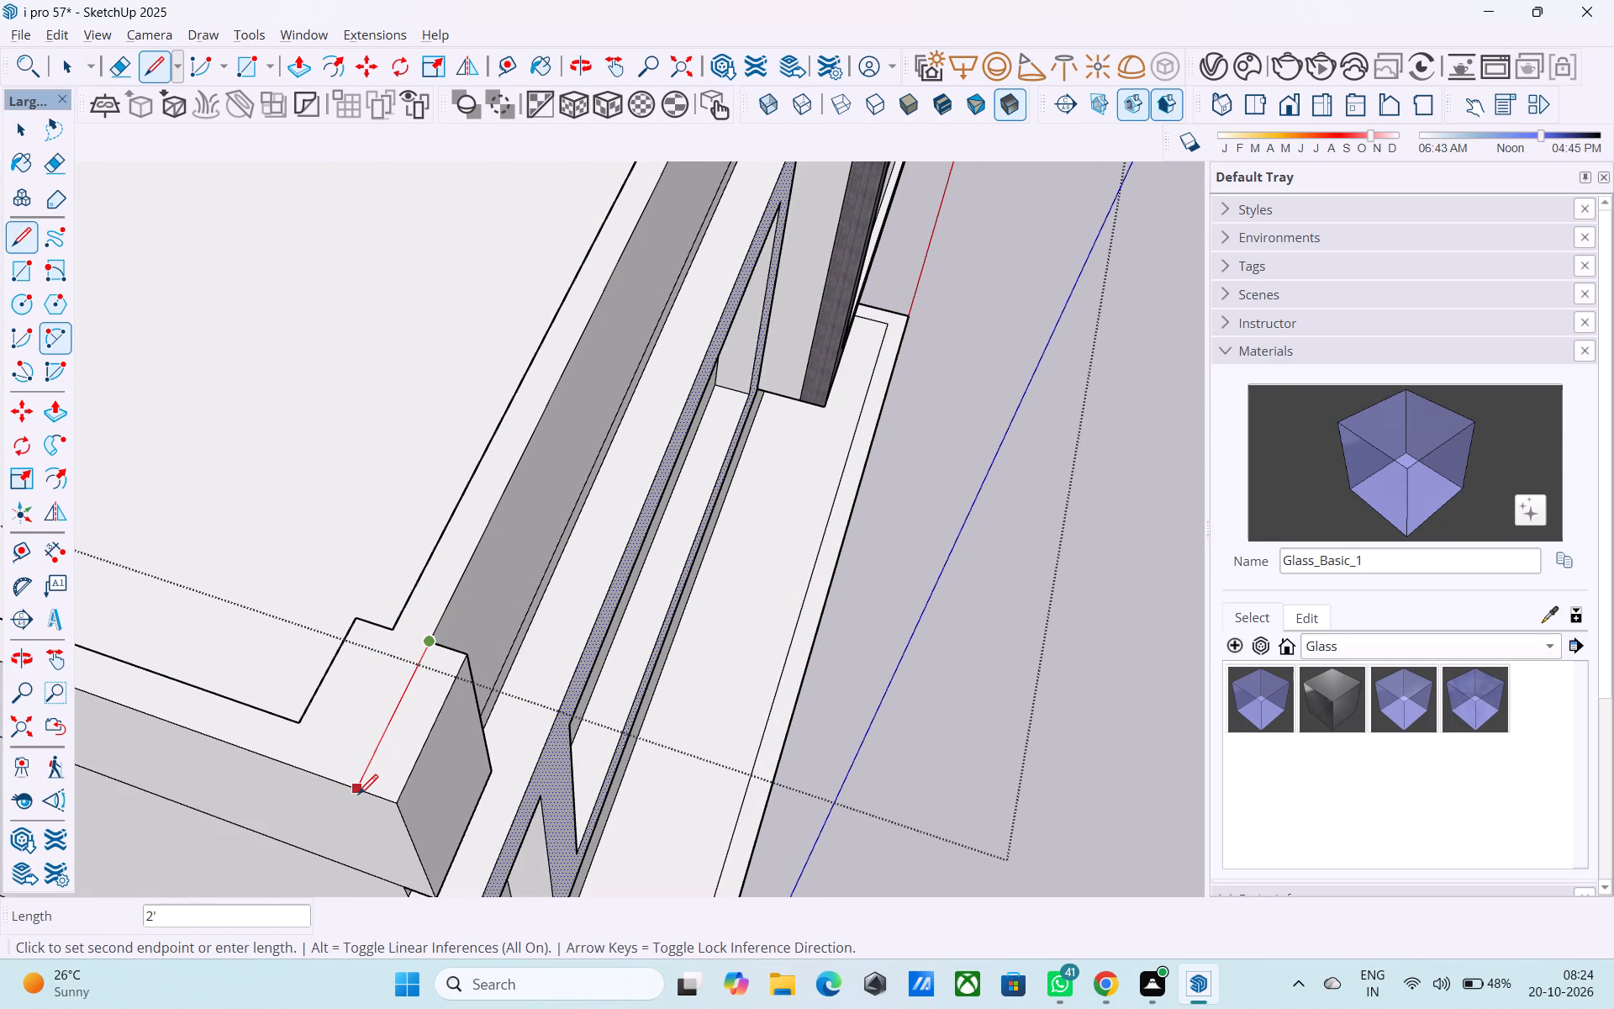
pyautogui.click(359, 795)
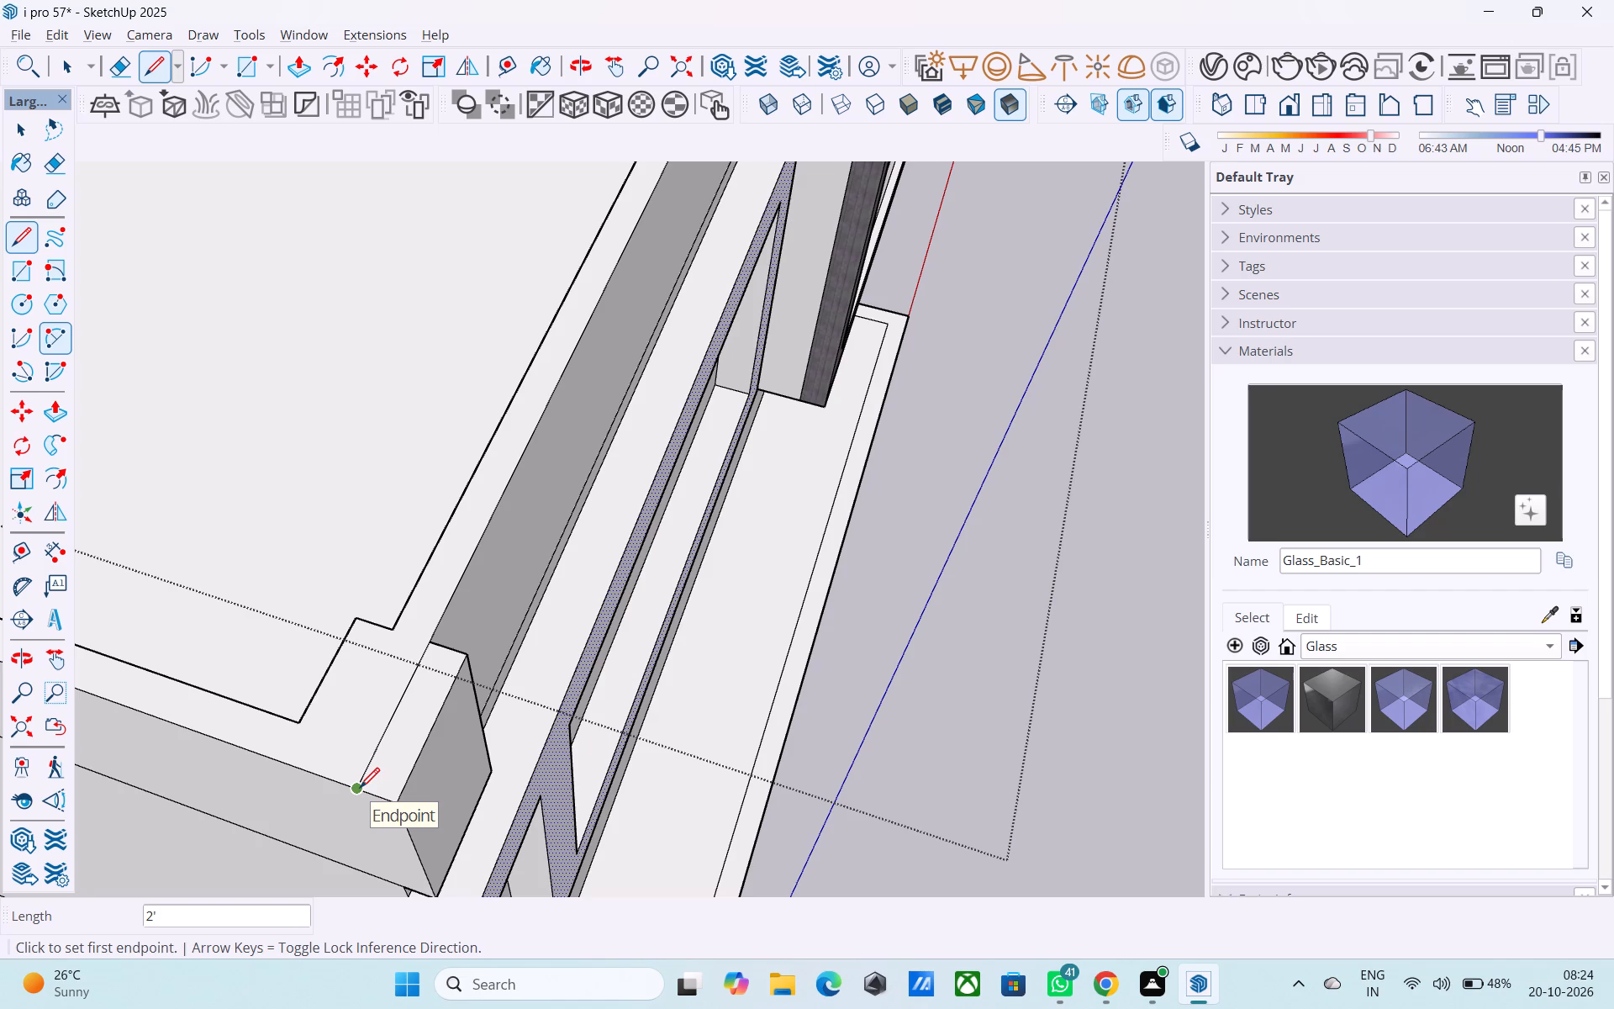
# Pull the divided strip on top of the parapet block upward to form a tall column above the parapet.
pyautogui.press('space')
pyautogui.click(417, 726)
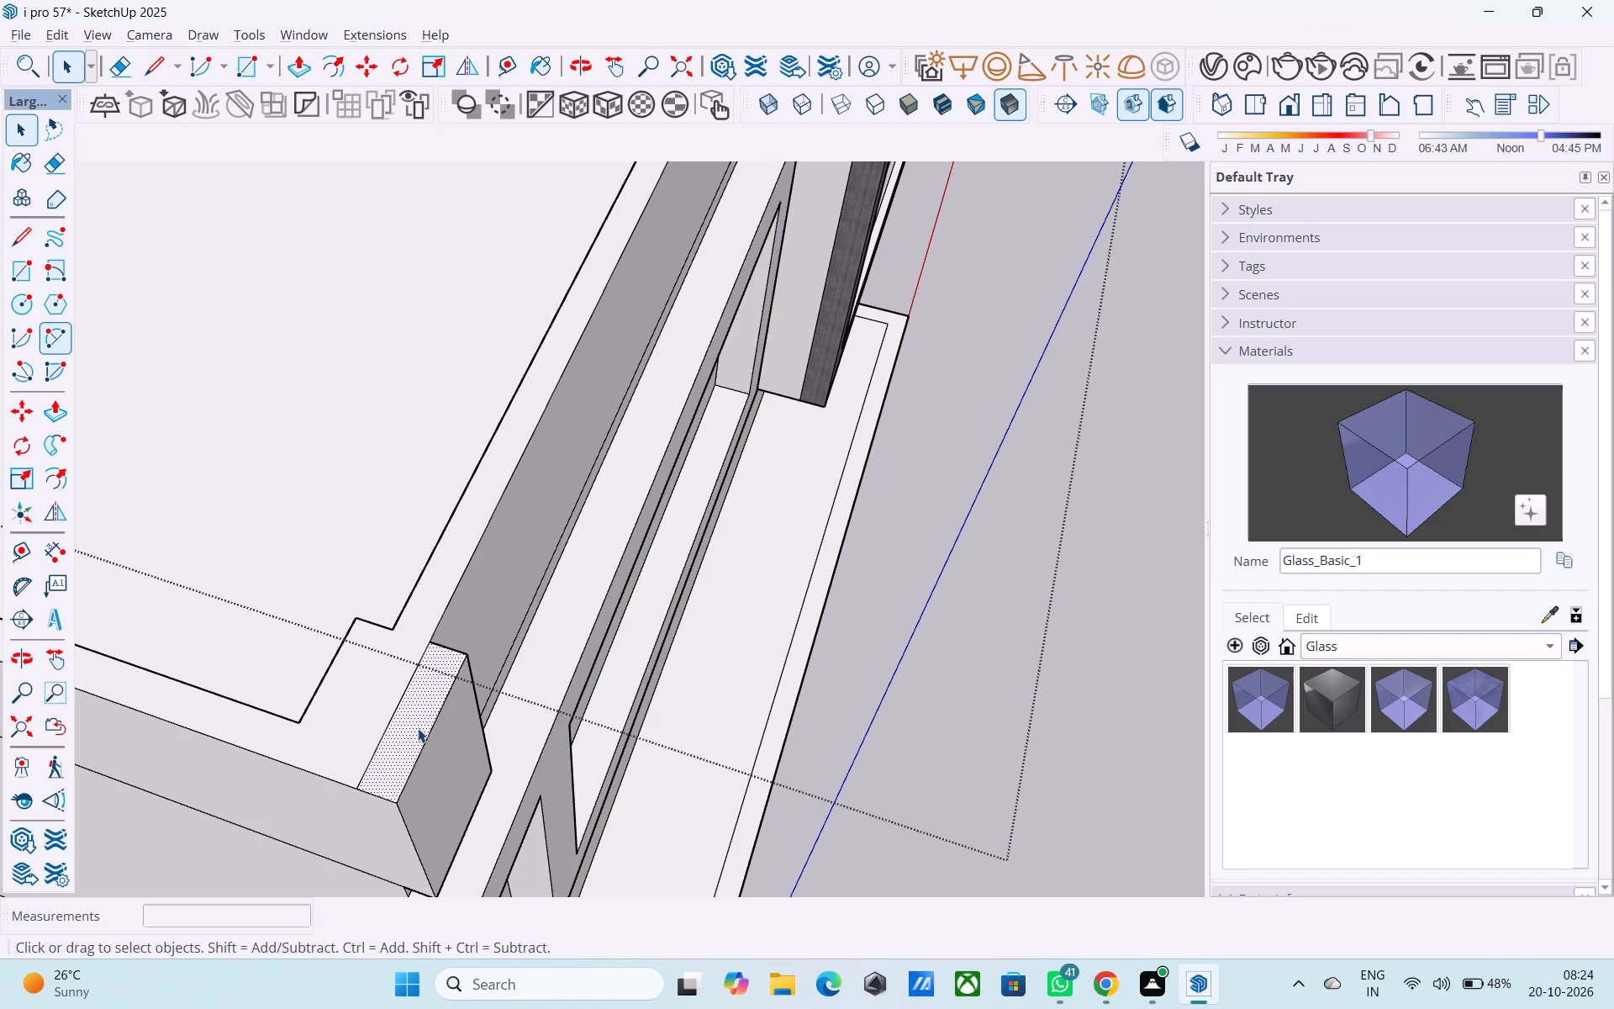
pyautogui.press('p')
pyautogui.click(418, 727)
pyautogui.scroll(-10, 442, 642)
pyautogui.scroll(1, 376, 792)
pyautogui.scroll(-3, 375, 795)
pyautogui.moveTo(528, 459); pyautogui.dragTo(568, 288, button='middle')
pyautogui.click(608, 180)
# Push the narrow textured side edge of the panel beside the framed wall inward by 6".
pyautogui.scroll(-5, 756, 514)
pyautogui.moveTo(765, 552); pyautogui.dragTo(568, 548, button='middle')
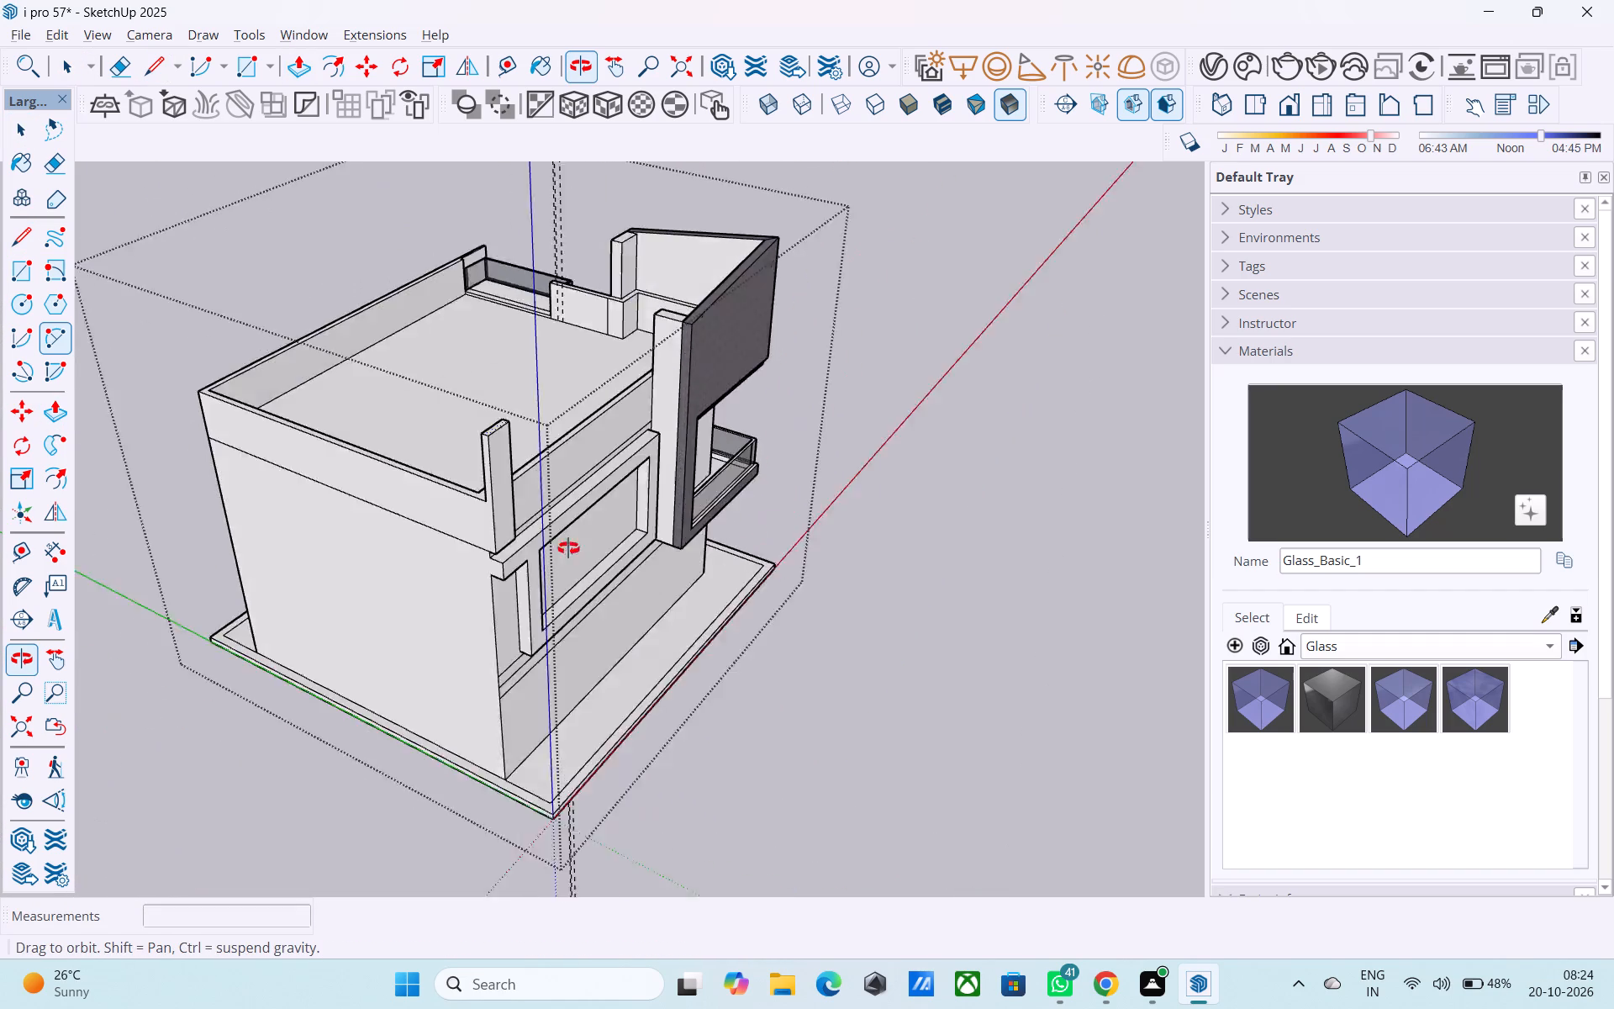
pyautogui.moveTo(568, 548); pyautogui.dragTo(381, 536, button='middle')
pyautogui.scroll(5, 614, 483)
pyautogui.moveTo(667, 478); pyautogui.dragTo(650, 484, button='middle')
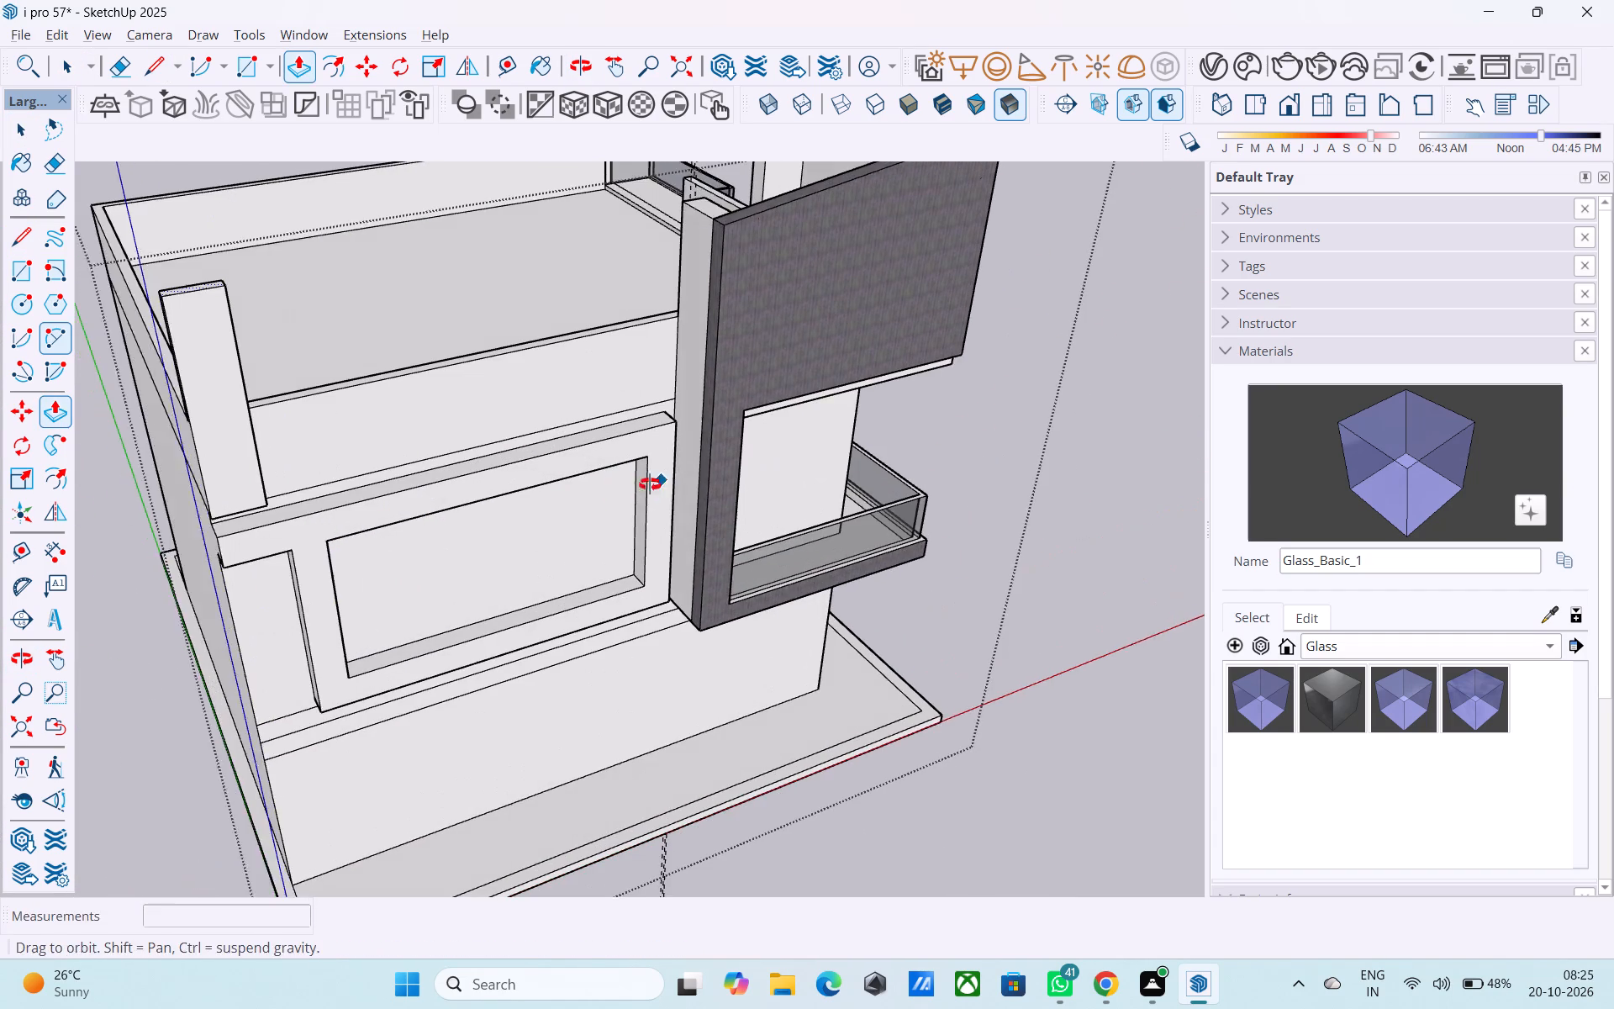
pyautogui.moveTo(650, 484); pyautogui.dragTo(650, 485, button='middle')
pyautogui.scroll(5, 723, 357)
pyautogui.scroll(-3, 723, 357)
pyautogui.scroll(4, 725, 385)
pyautogui.press('space')
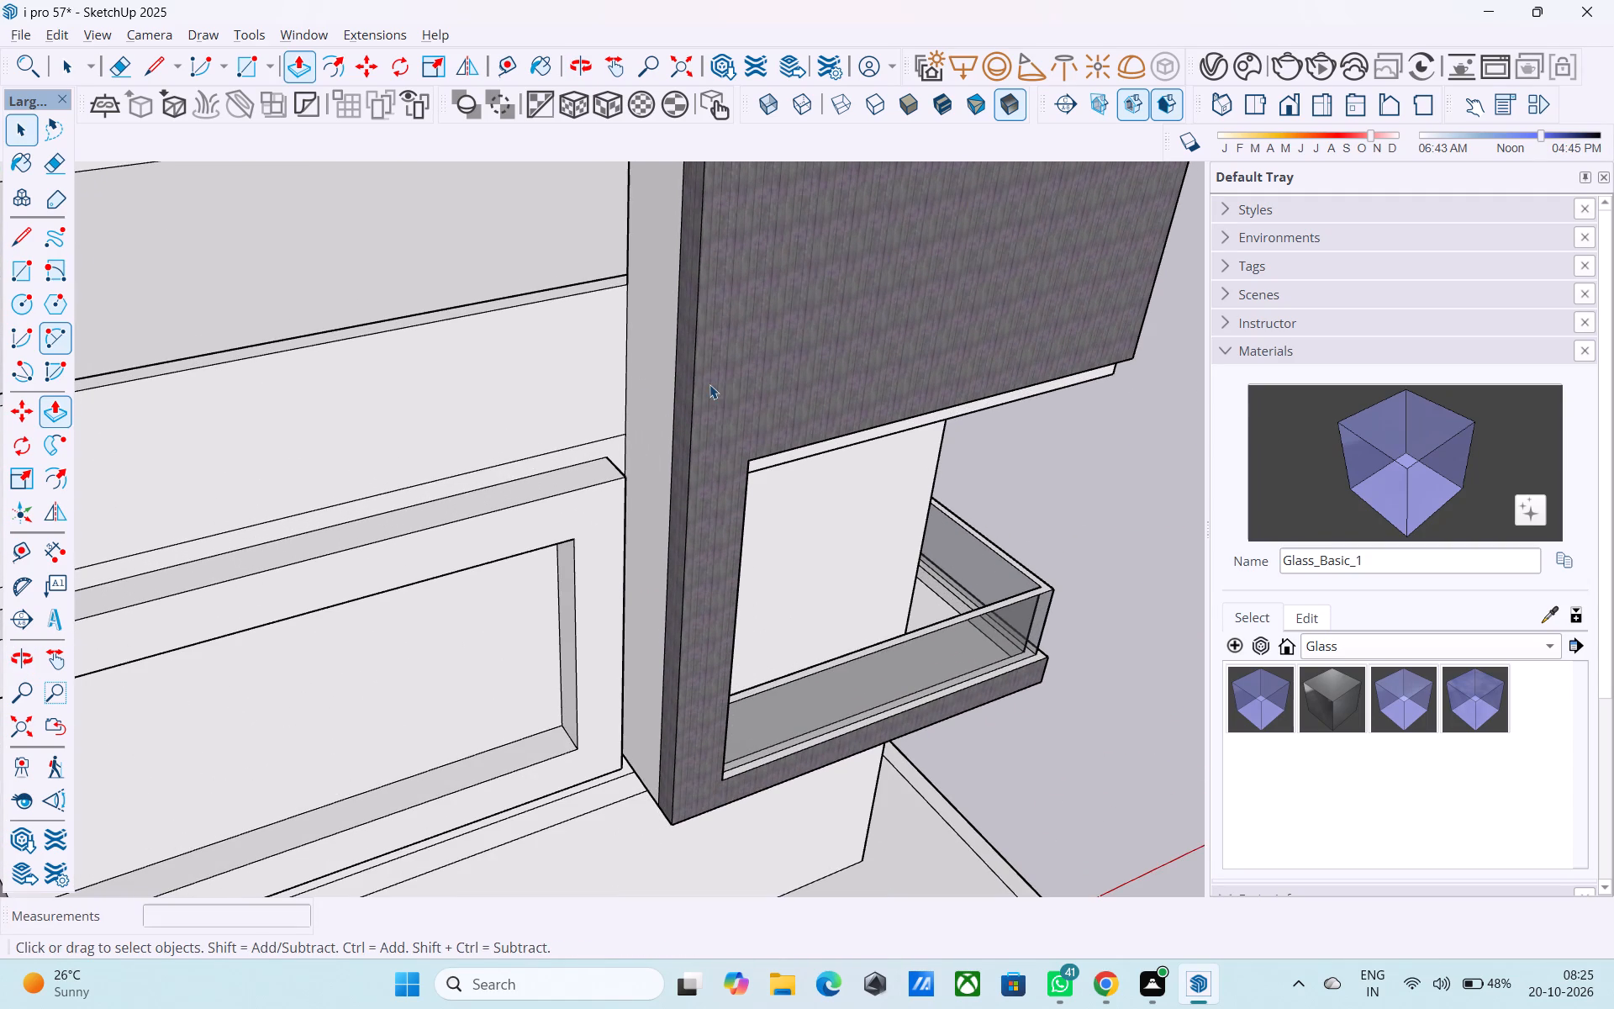
pyautogui.click(693, 372)
pyautogui.click(686, 372)
pyautogui.press('p')
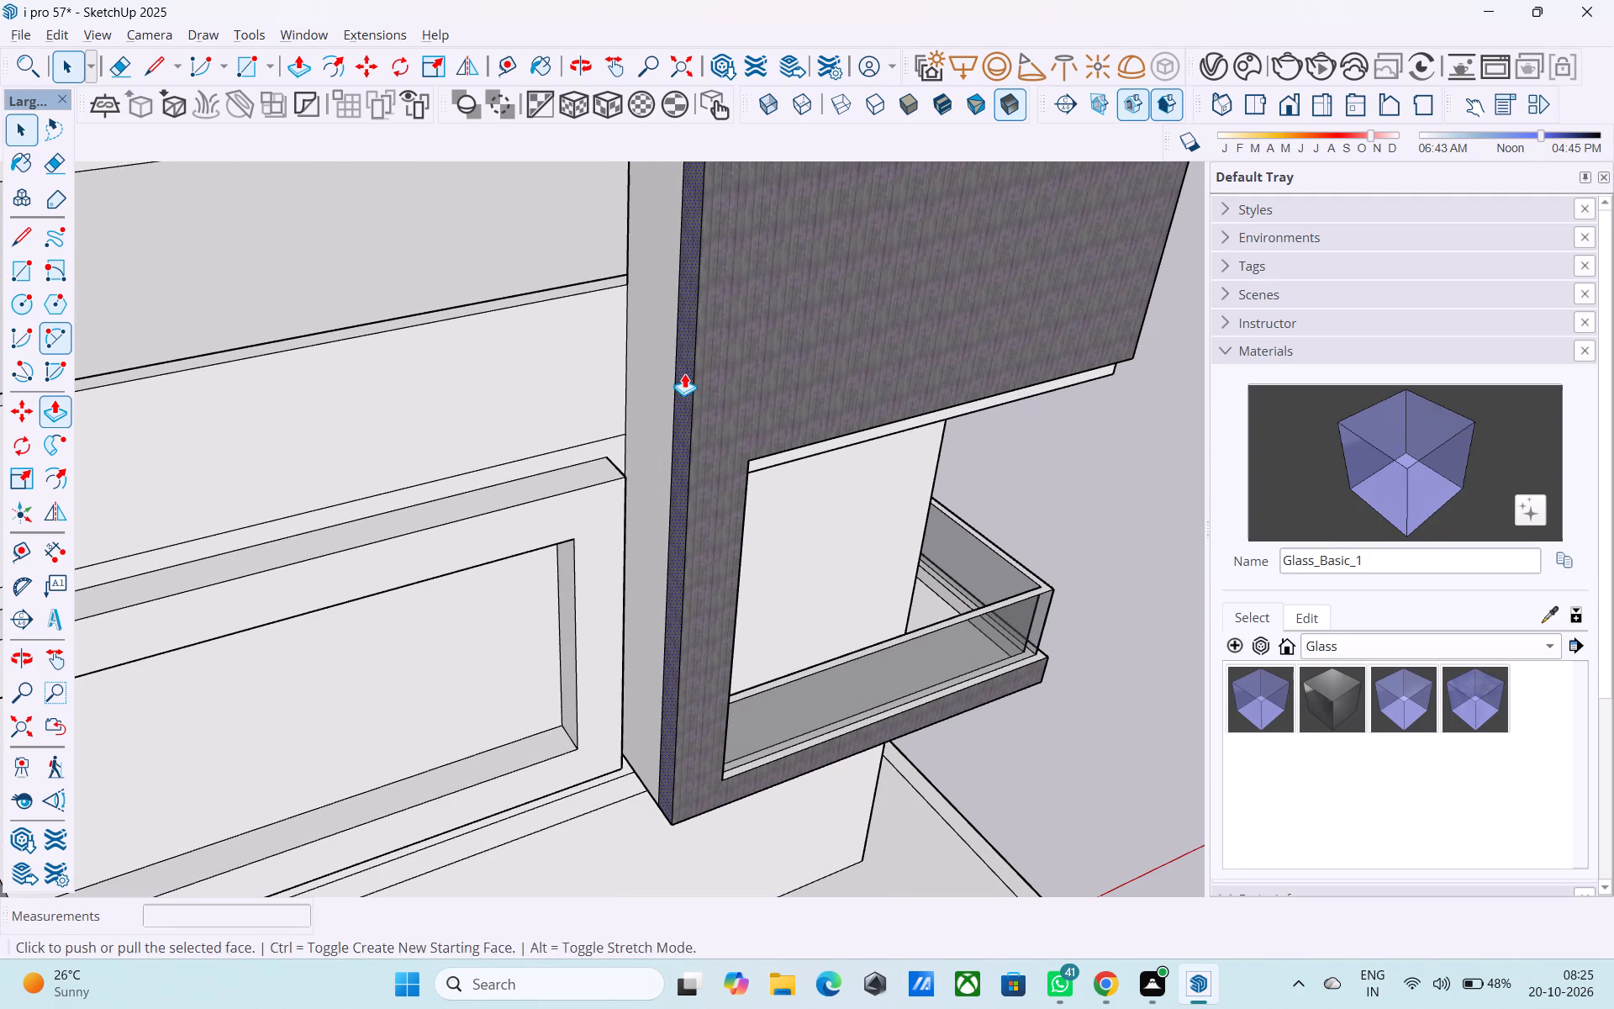
pyautogui.click(684, 373)
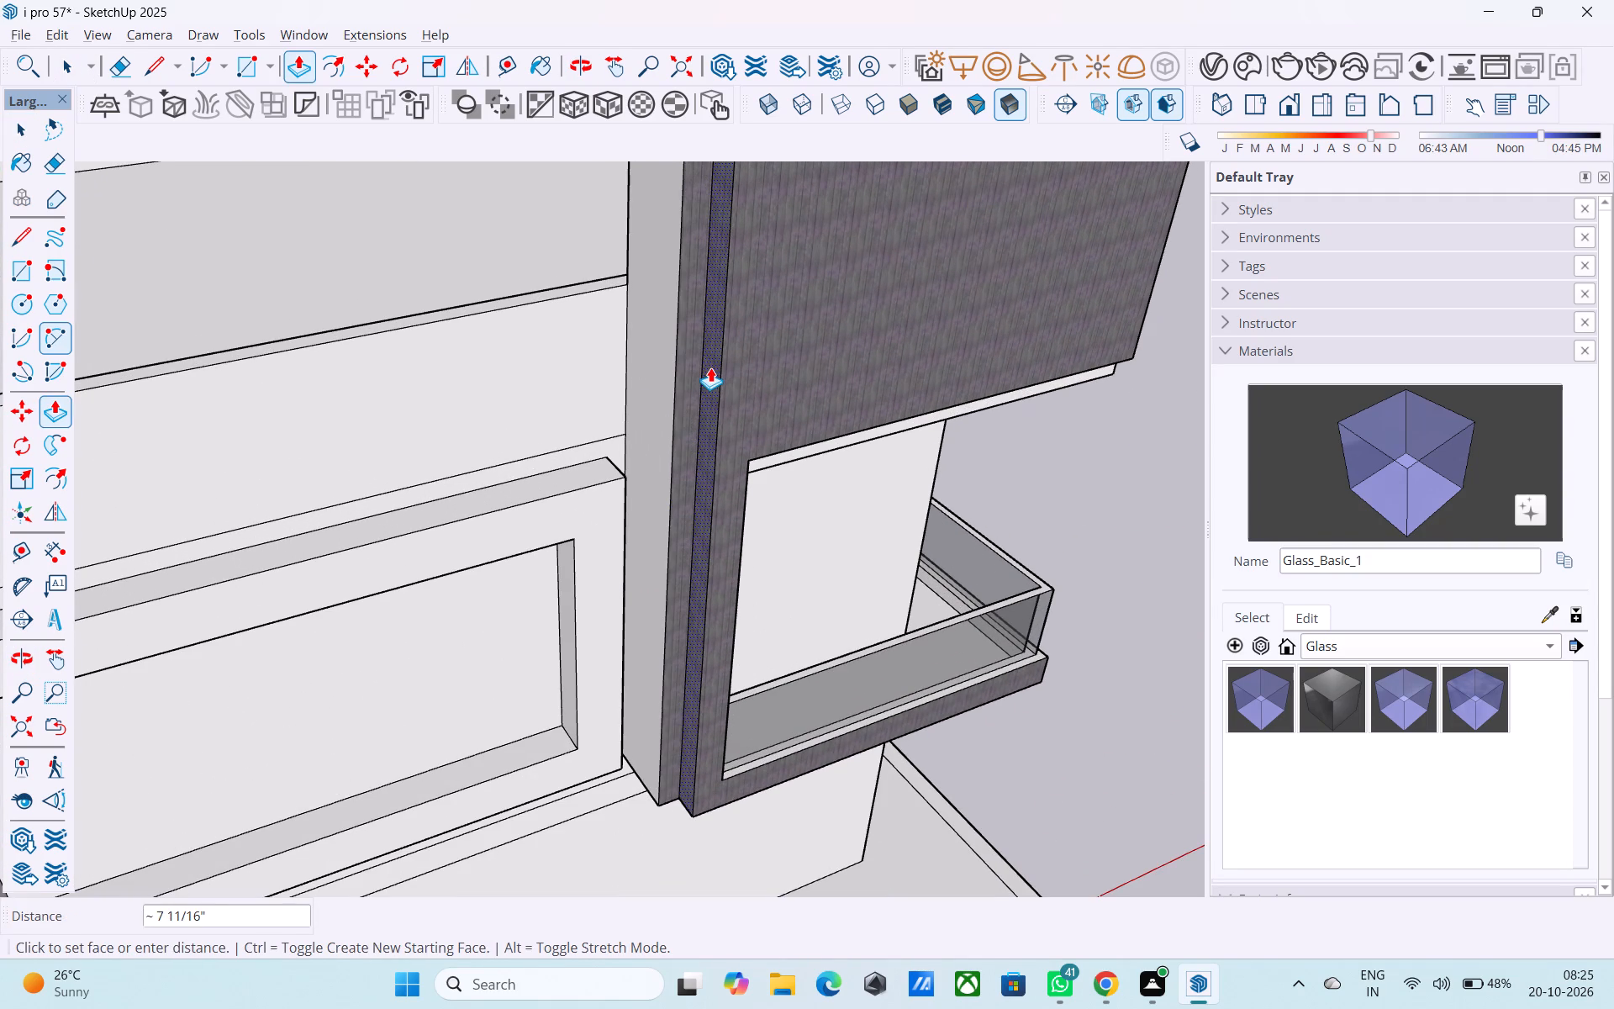
pyautogui.write('3"')
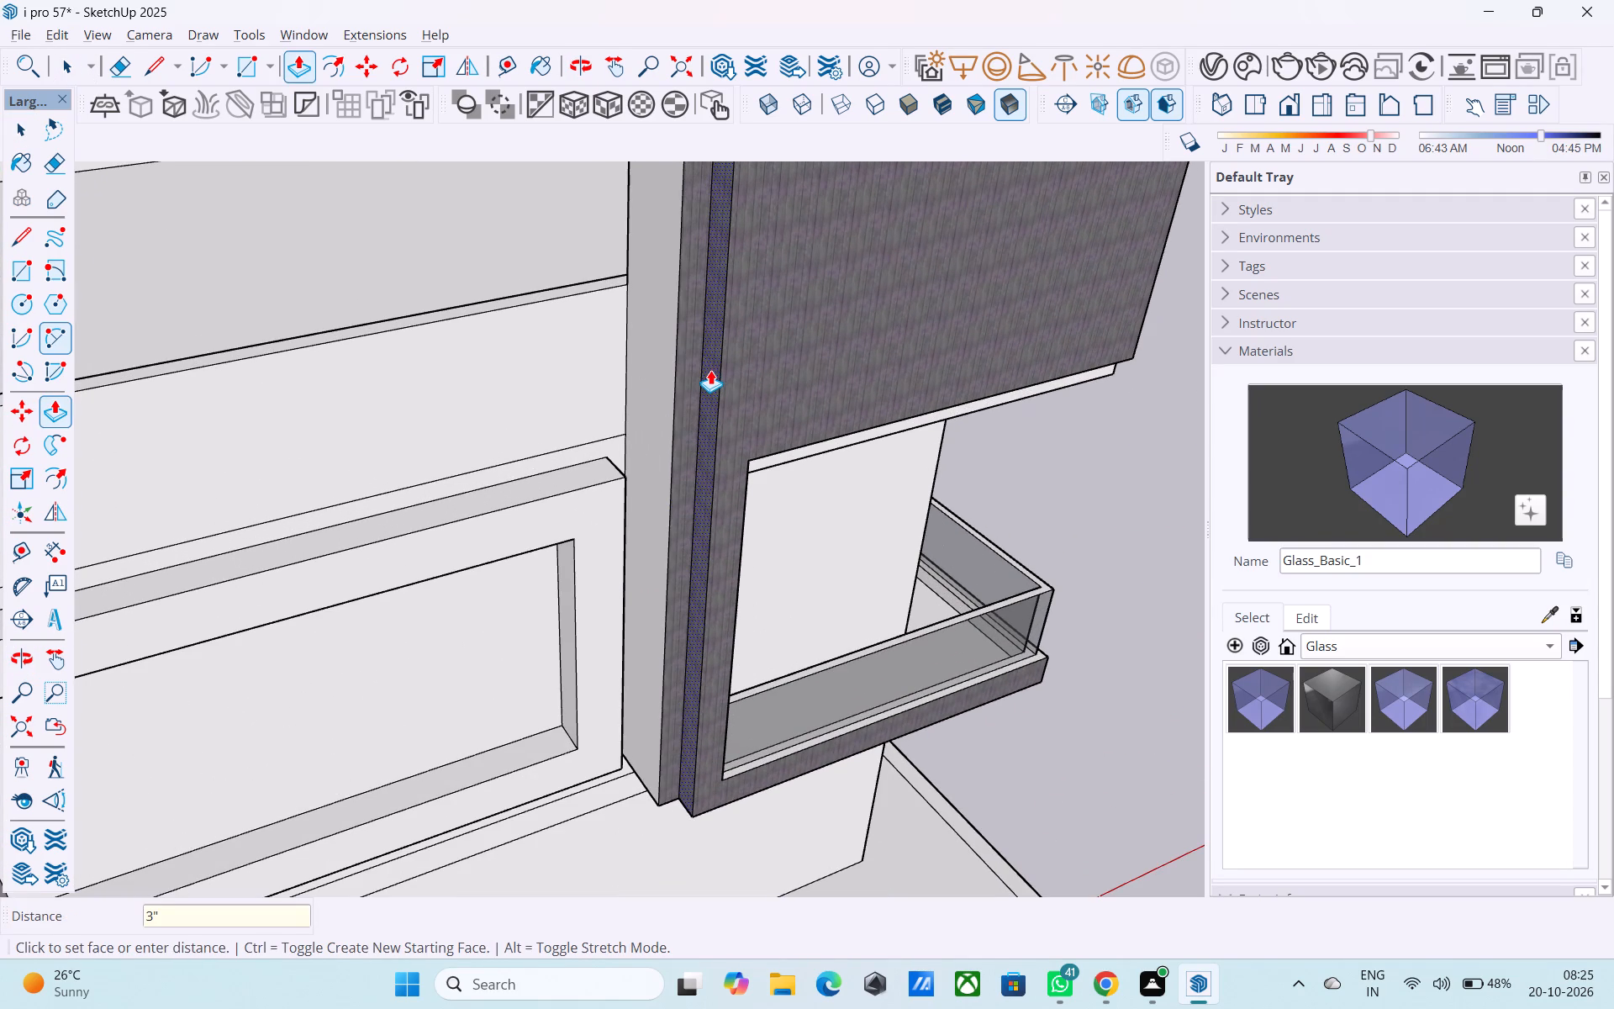
pyautogui.press('Return')
pyautogui.write('6"')
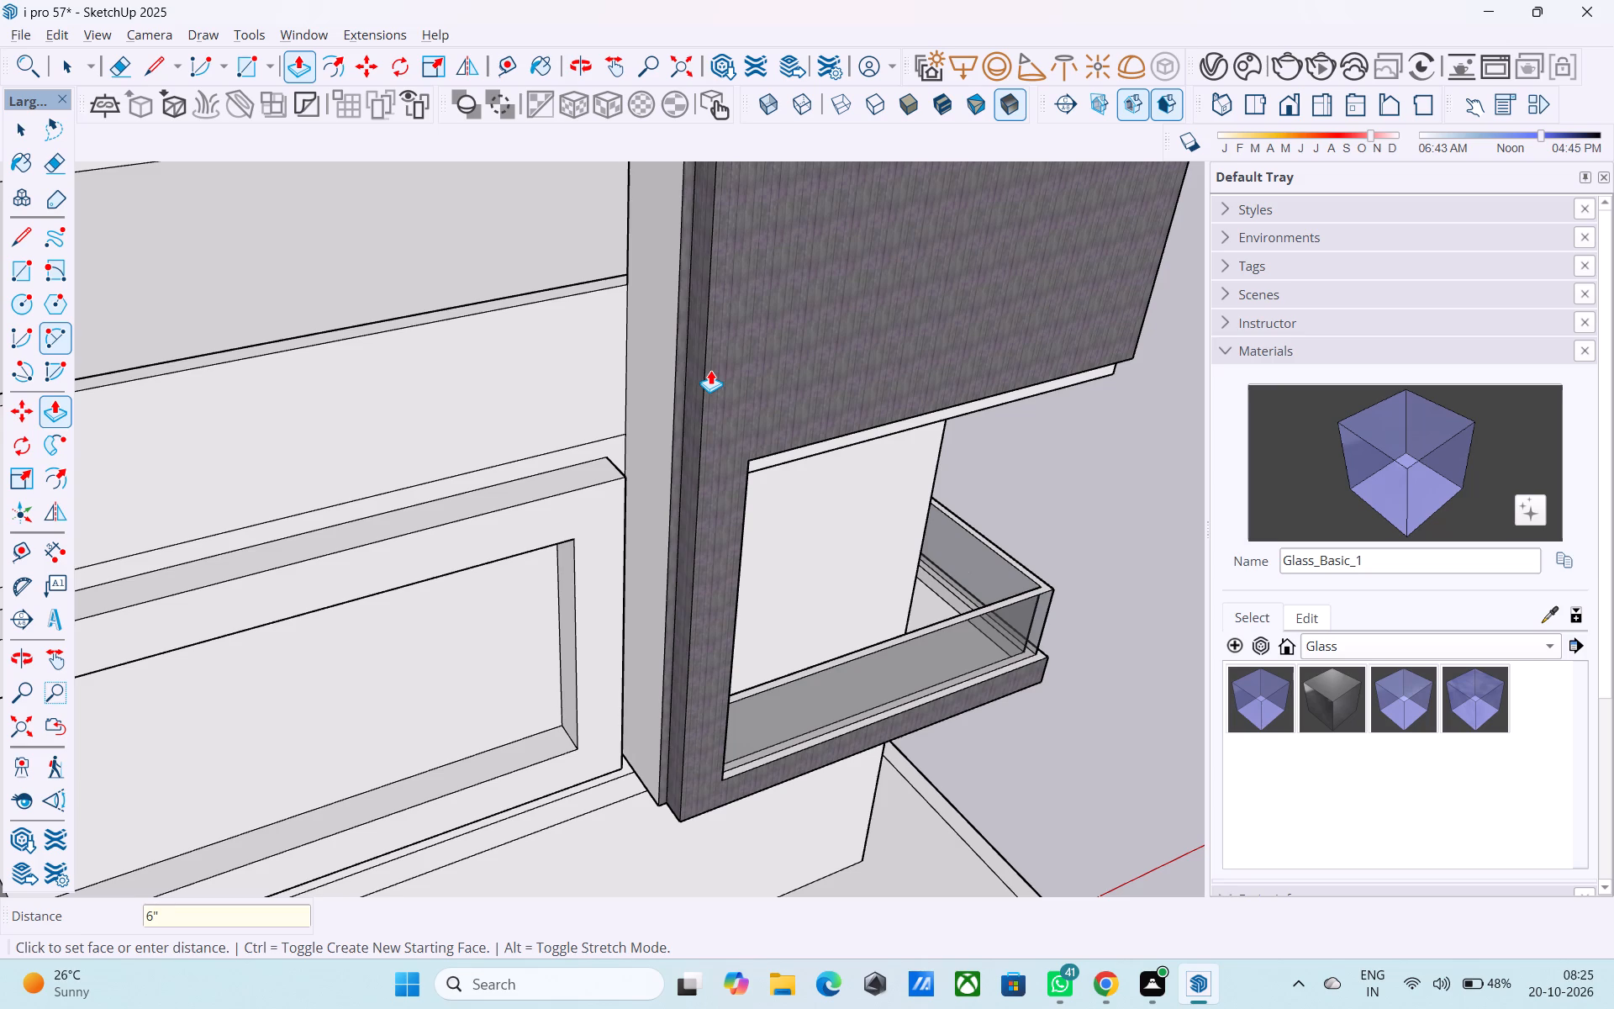
pyautogui.press('Return')
# Paint the textured face of the step beside the recessed panel edge with the in-model Default material.
pyautogui.press('space')
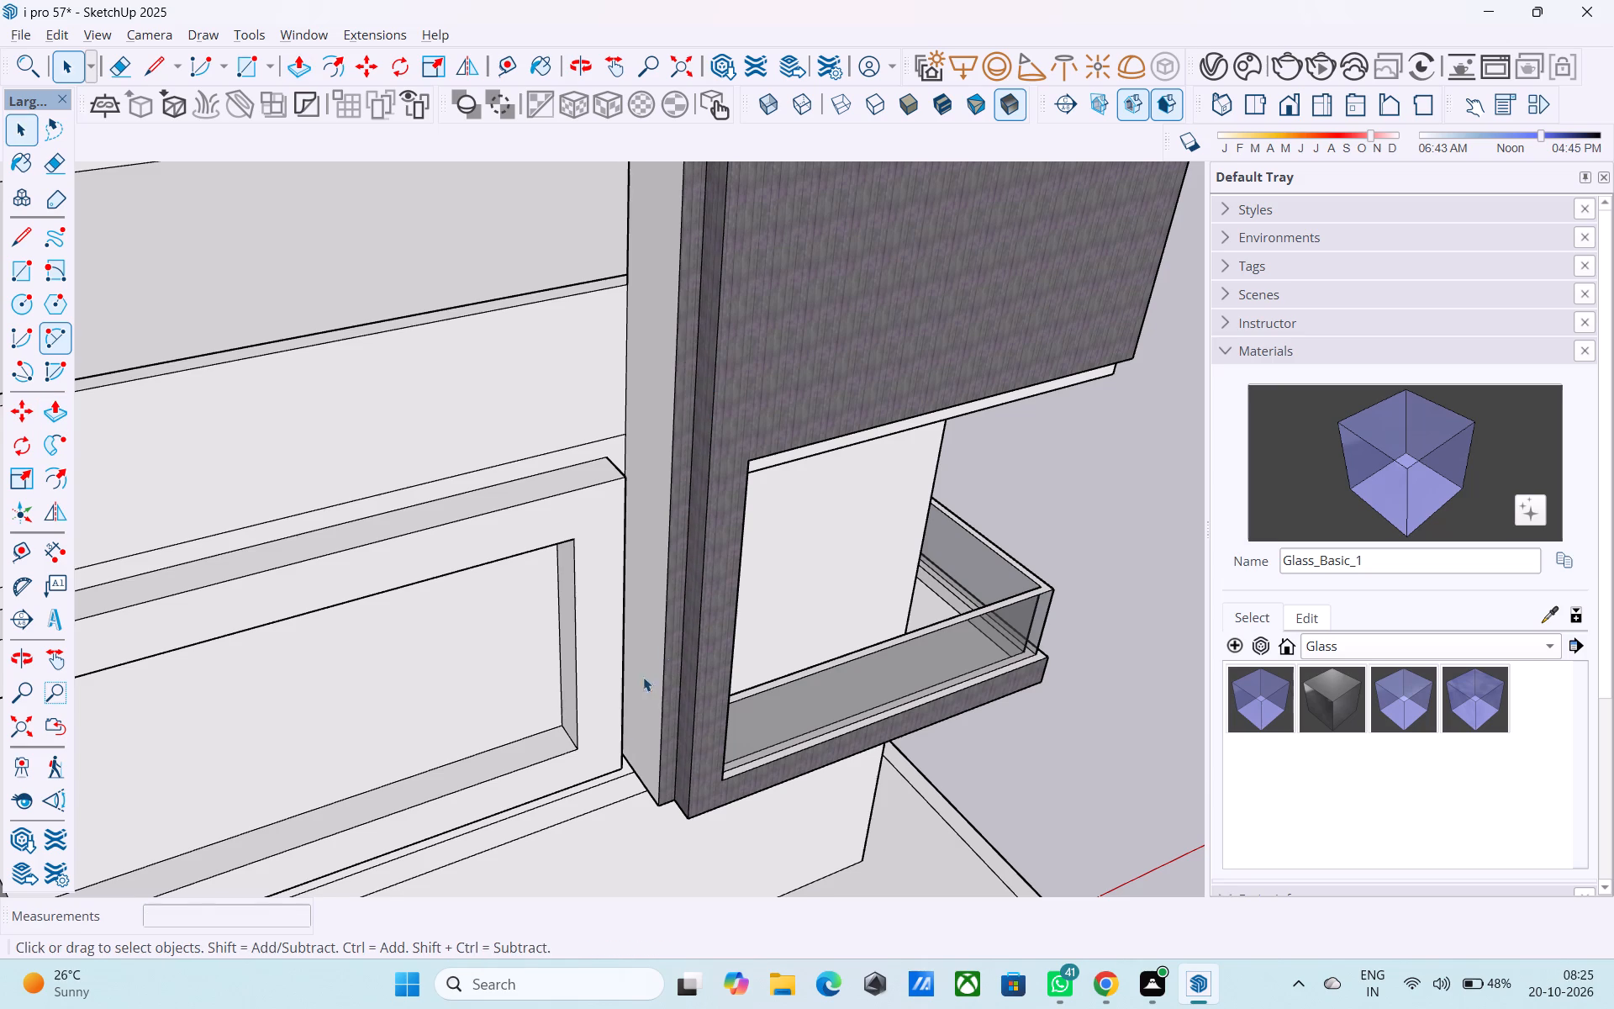
pyautogui.scroll(-3, 627, 717)
pyautogui.scroll(9, 717, 311)
pyautogui.moveTo(650, 351); pyautogui.dragTo(630, 325, button='middle')
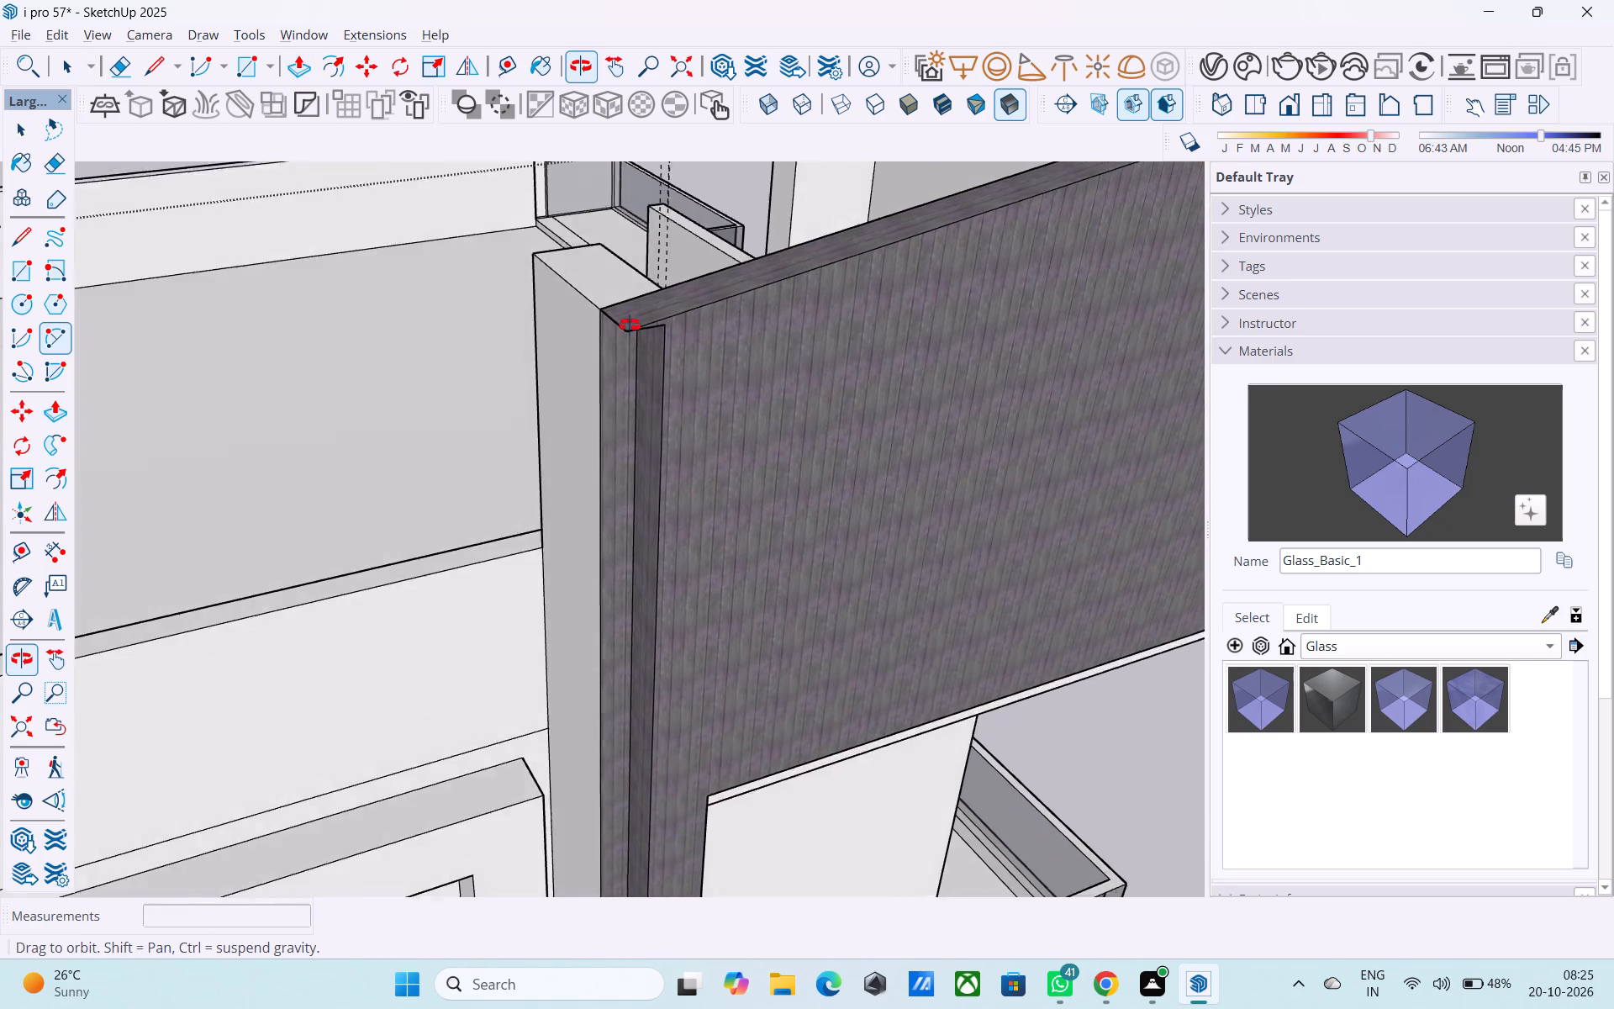
pyautogui.moveTo(630, 325); pyautogui.dragTo(612, 229, button='middle')
pyautogui.scroll(7, 627, 314)
pyautogui.moveTo(654, 349); pyautogui.dragTo(634, 195, button='middle')
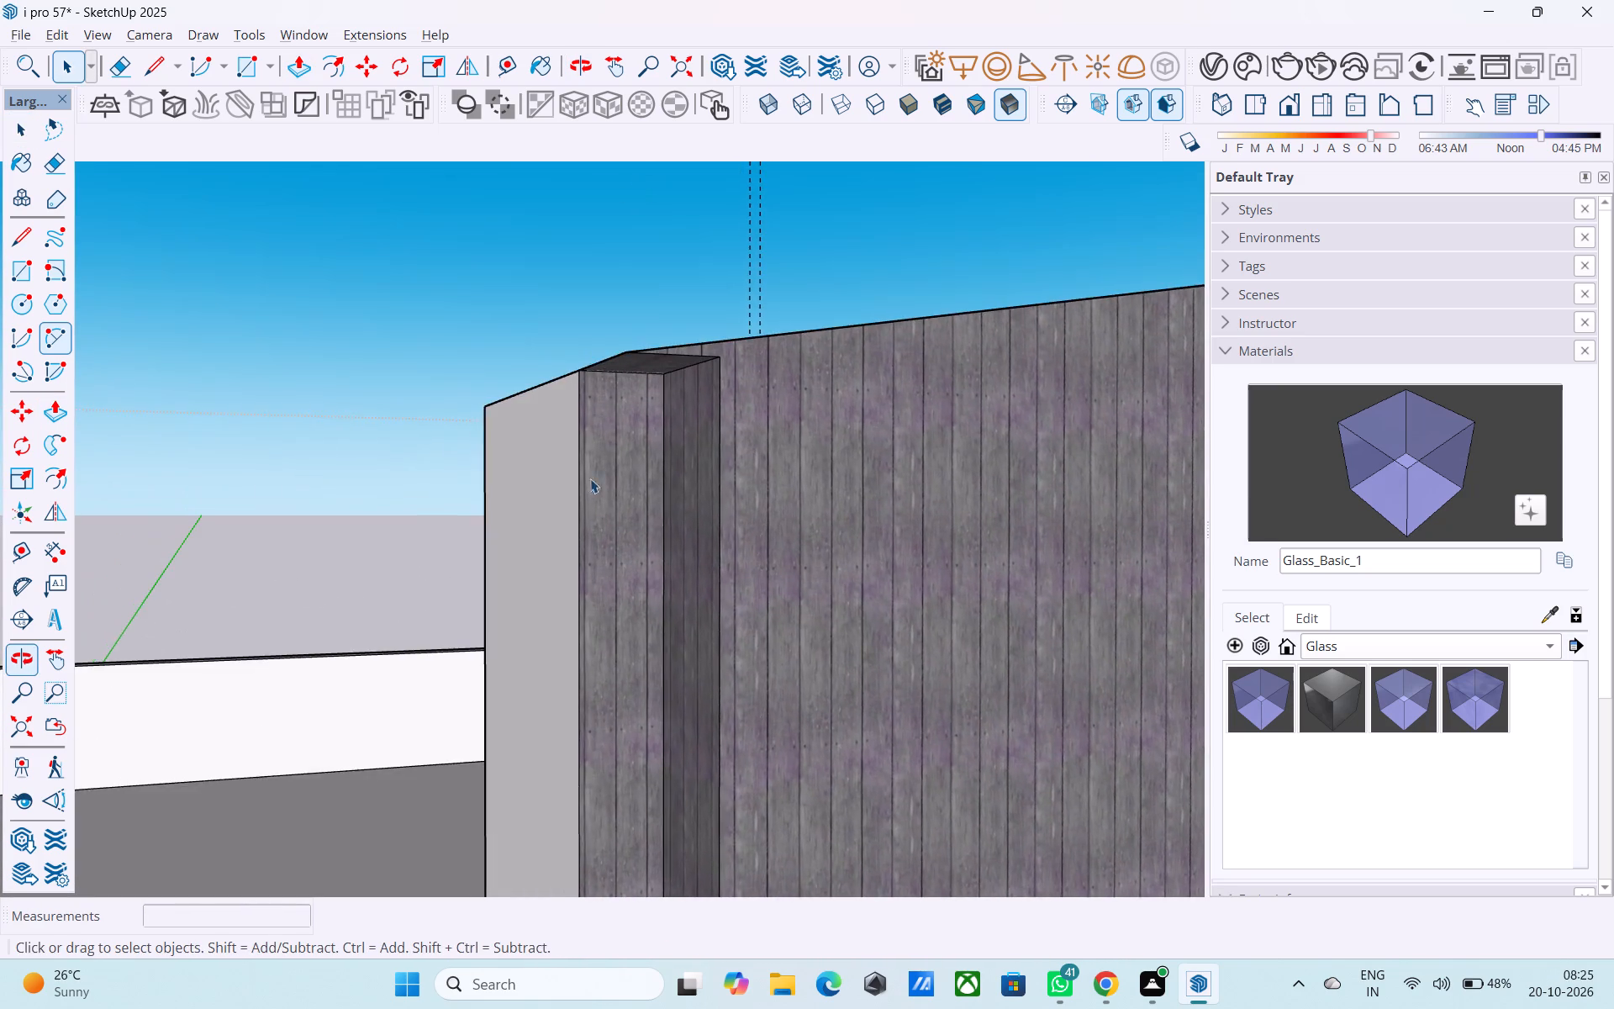
pyautogui.scroll(2, 596, 483)
pyautogui.scroll(3, 647, 374)
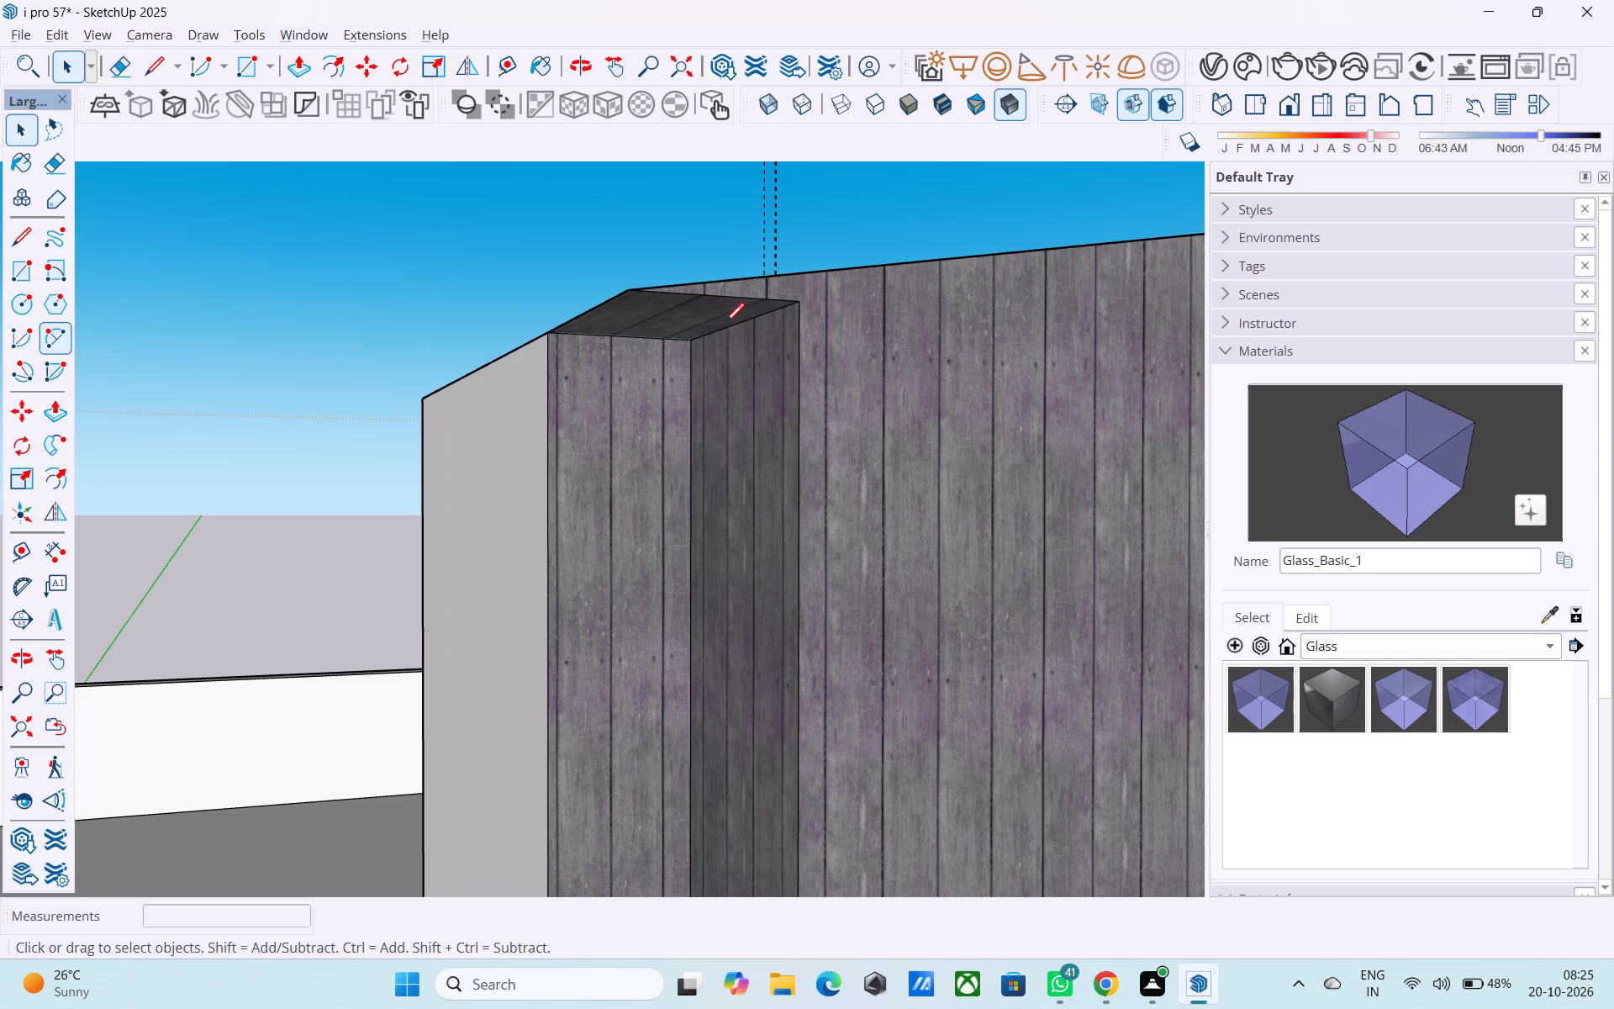
pyautogui.press('l')
pyautogui.press('space')
pyautogui.click(650, 392)
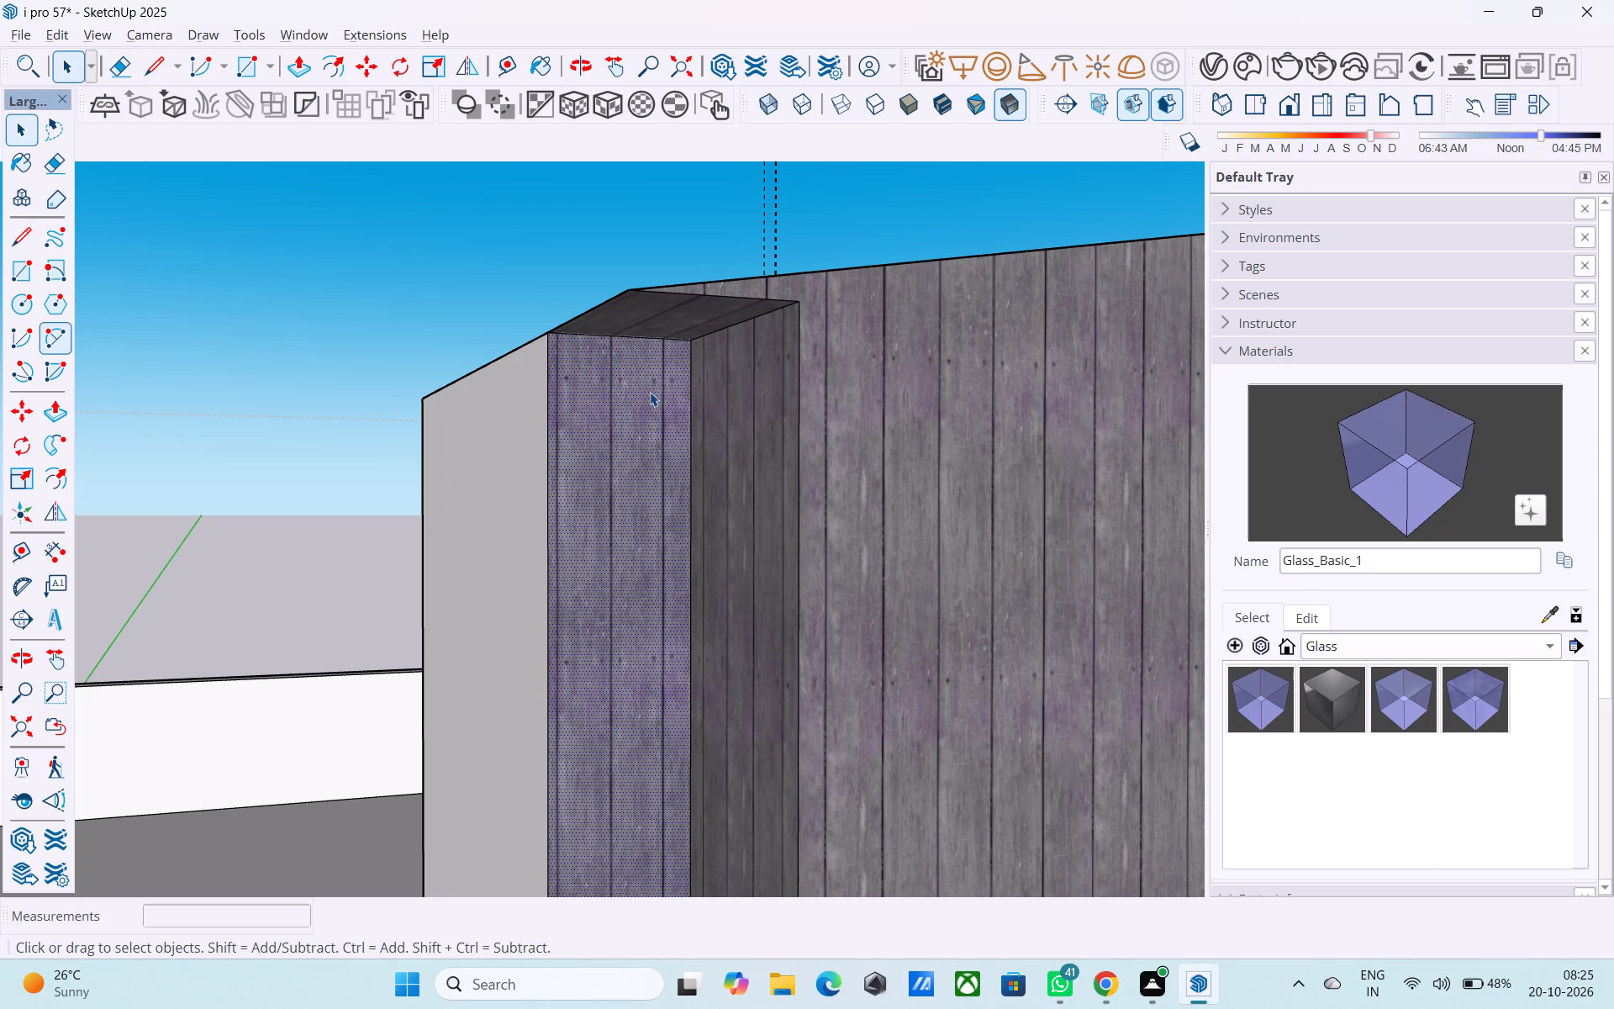
pyautogui.click(1390, 640)
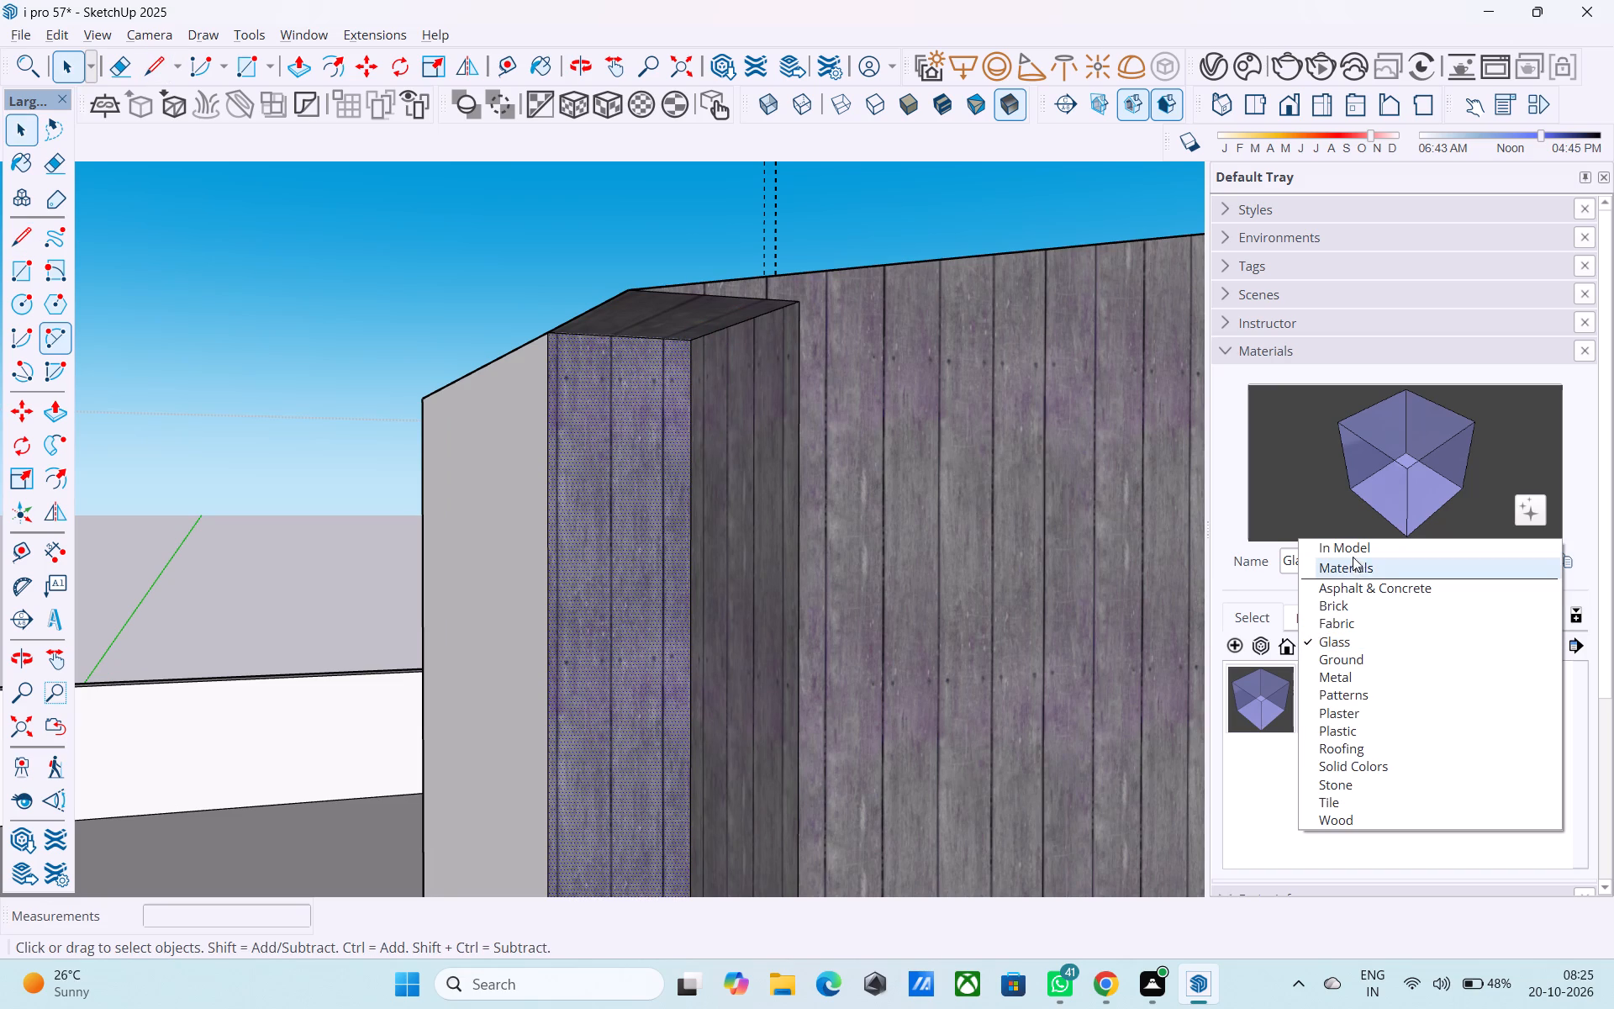
pyautogui.click(1352, 553)
pyautogui.click(1269, 687)
pyautogui.click(616, 441)
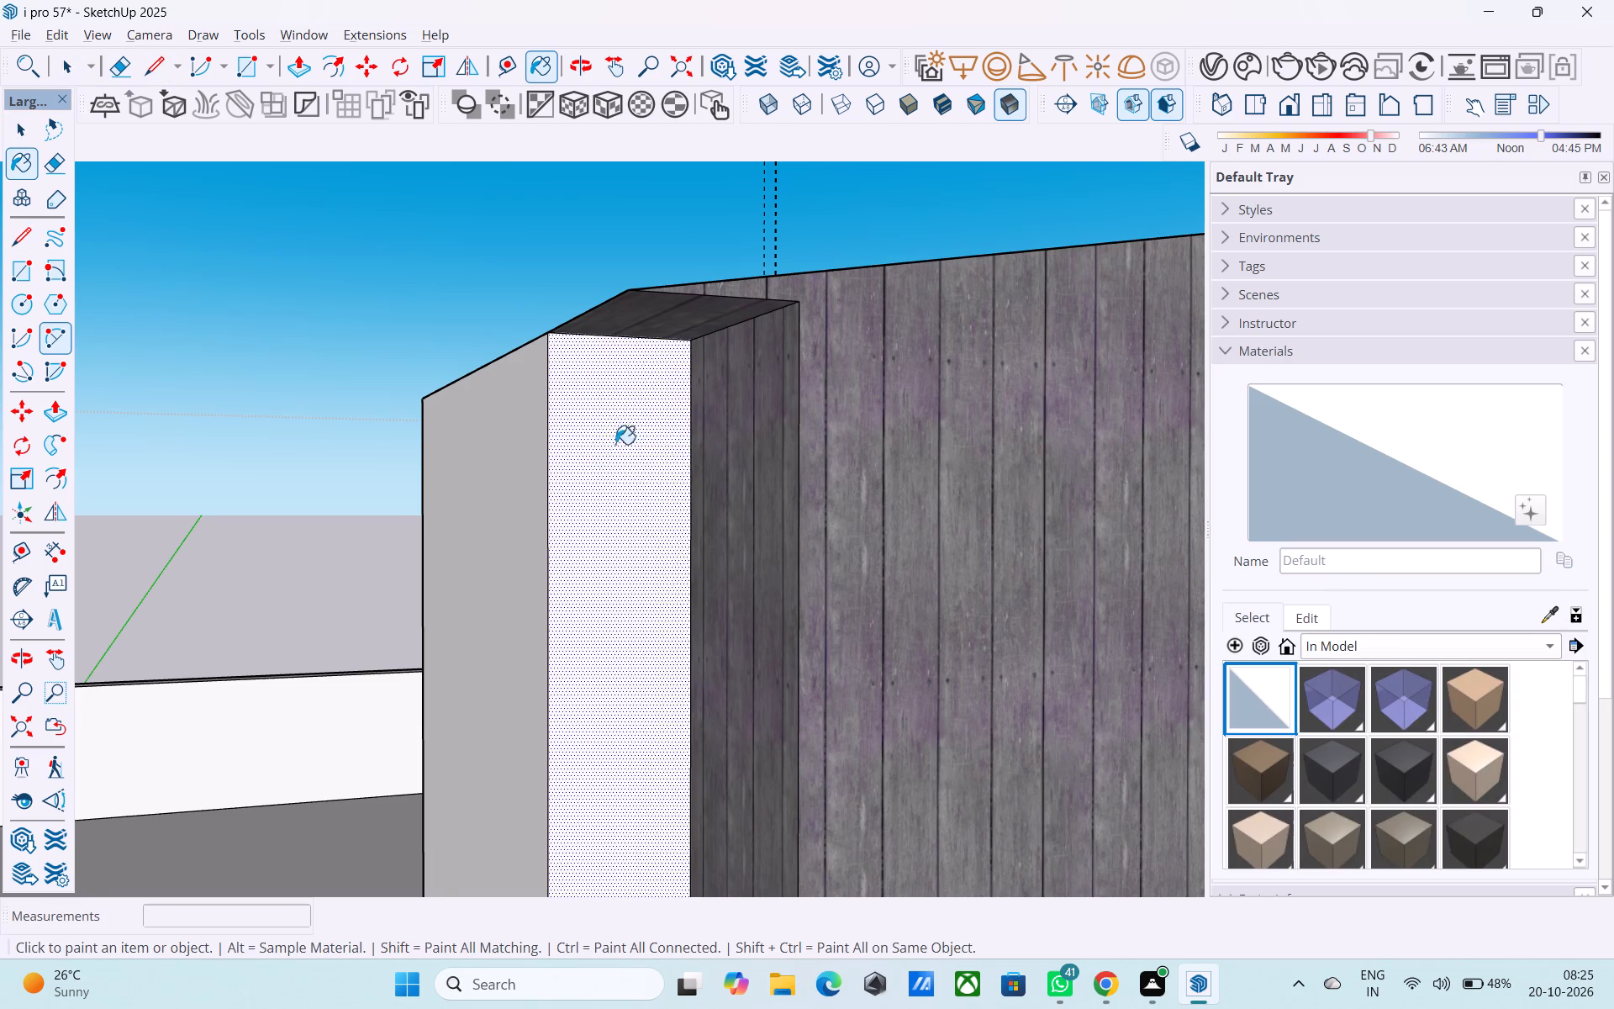
# Push the Default-painted strip back 2' 6" from the textured panel's face, level with the rear parapet column's face.
pyautogui.scroll(-9, 585, 459)
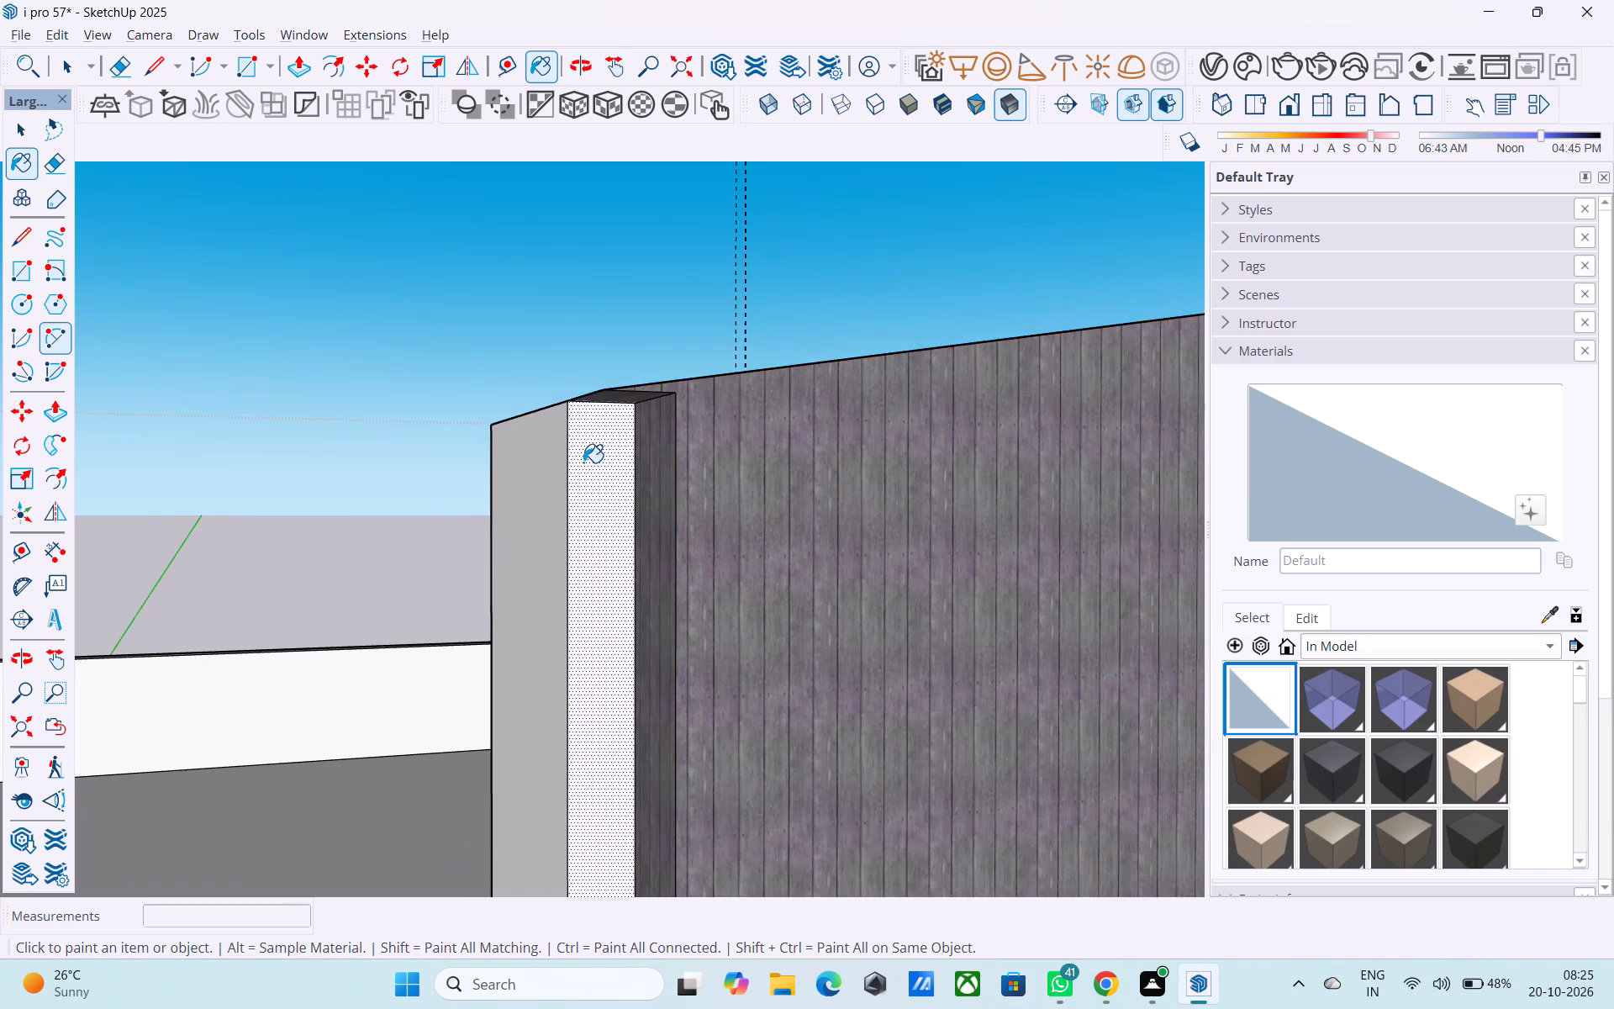
pyautogui.press('space')
pyautogui.click(585, 465)
pyautogui.press('p')
pyautogui.click(585, 463)
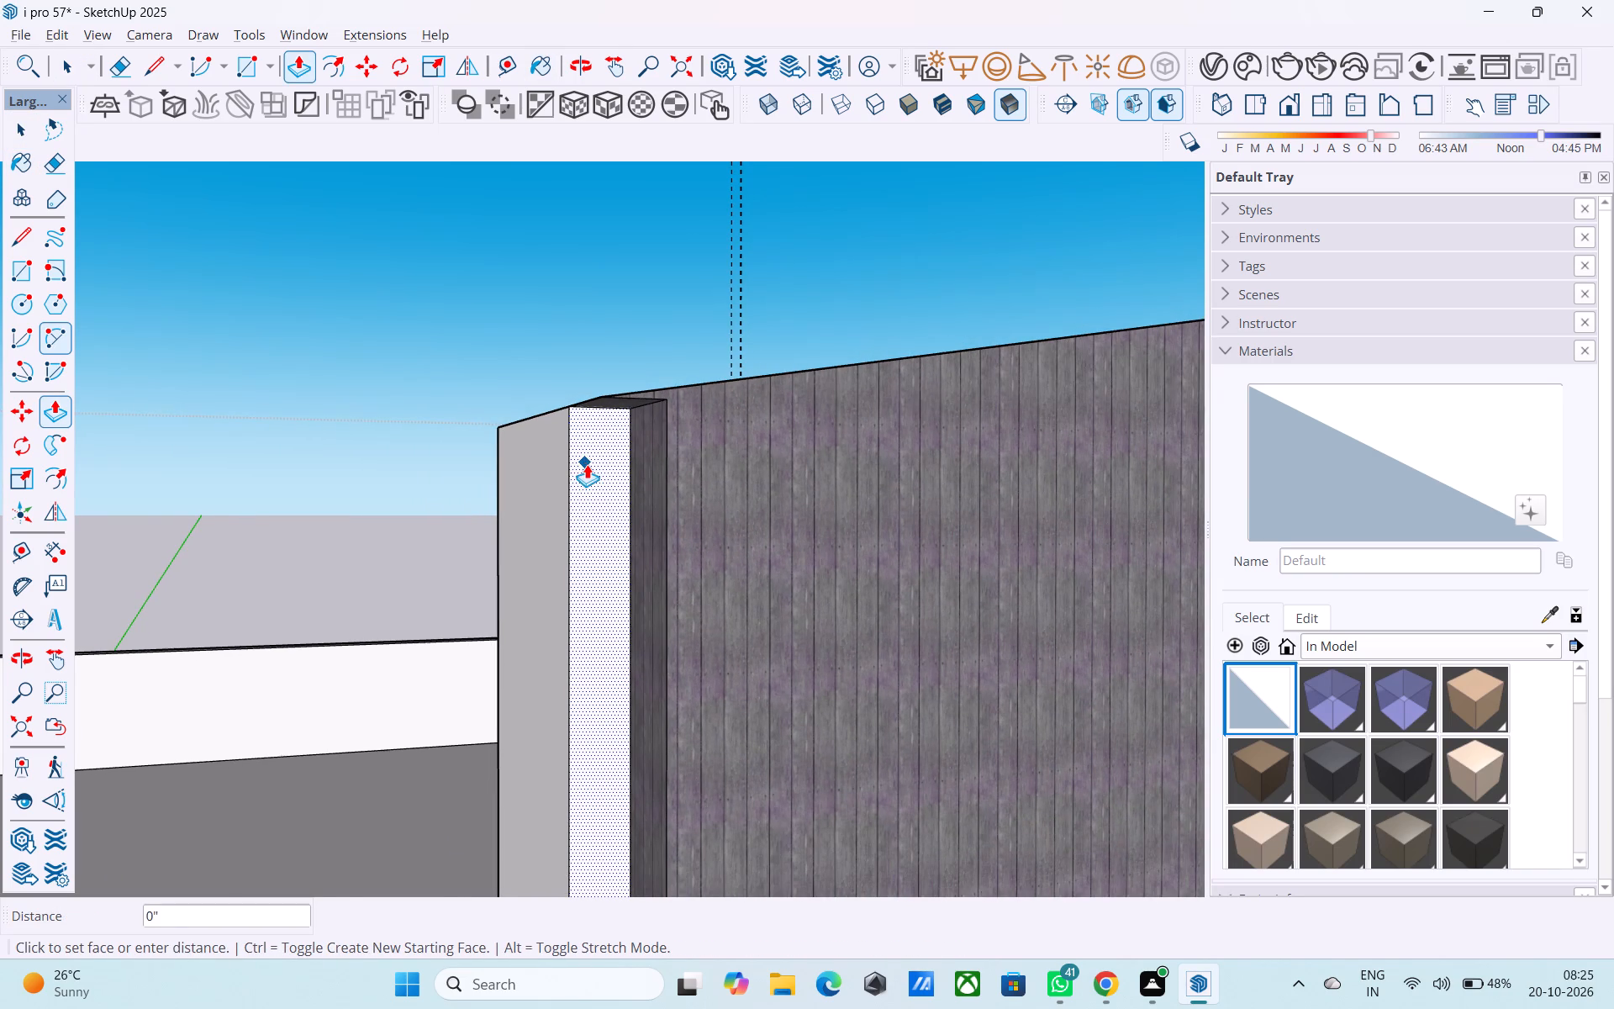
pyautogui.scroll(-6, 588, 464)
pyautogui.click(629, 497)
pyautogui.click(620, 488)
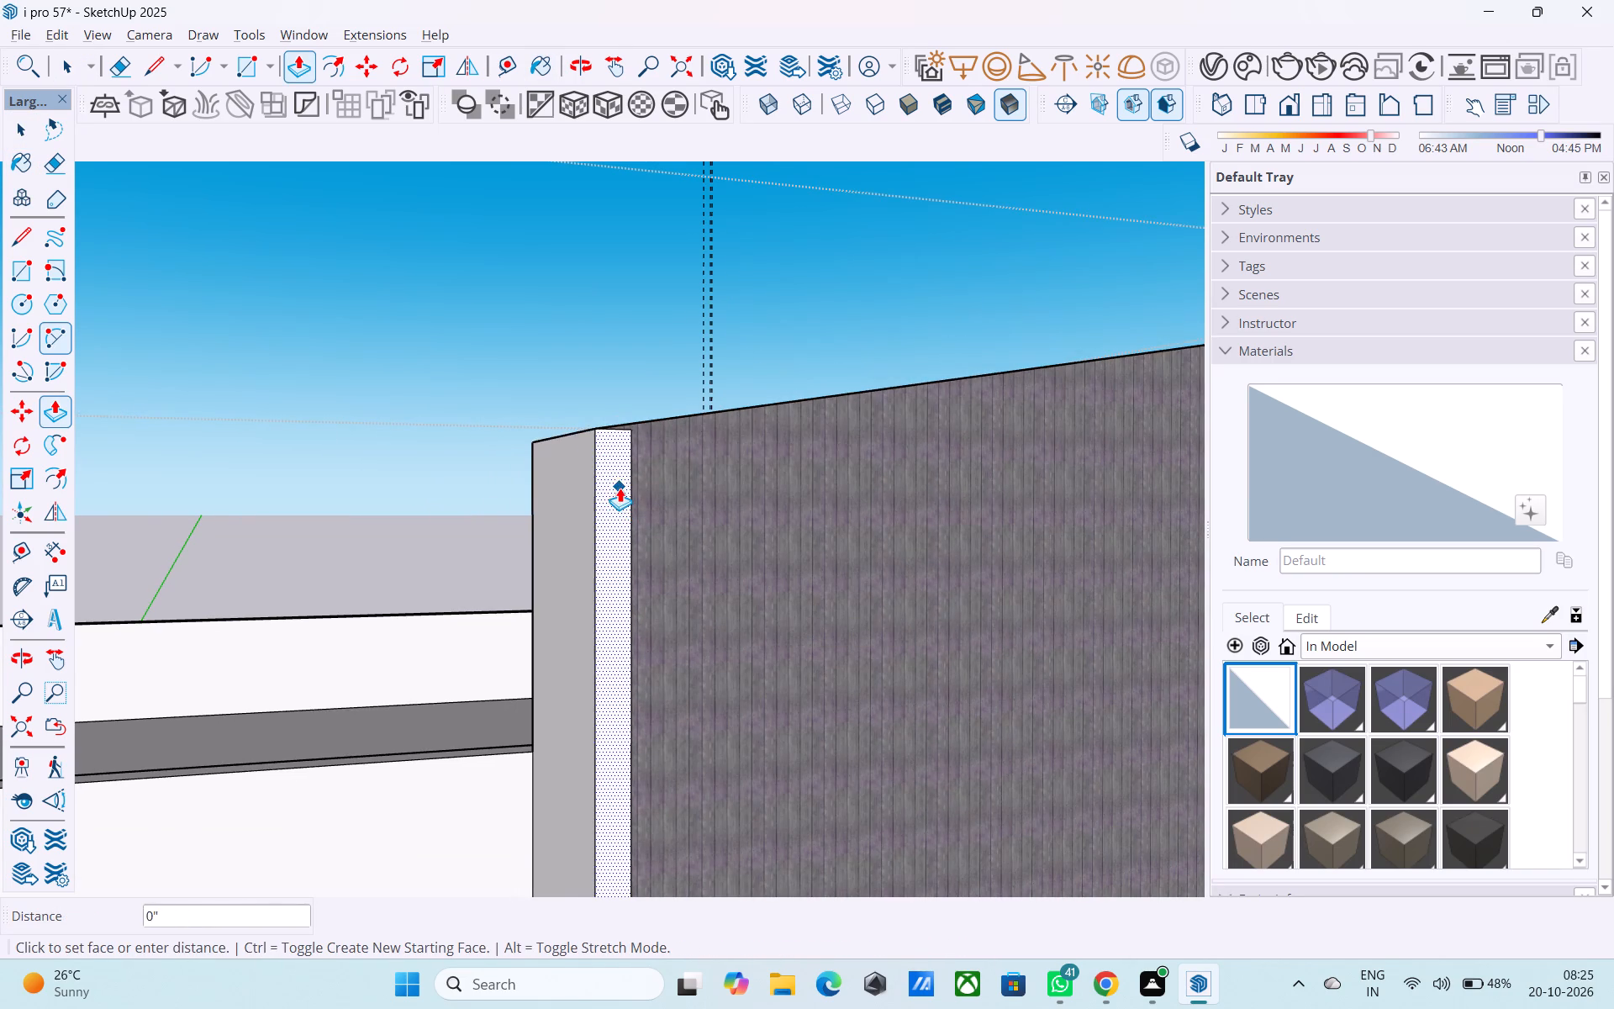
pyautogui.scroll(-15, 621, 492)
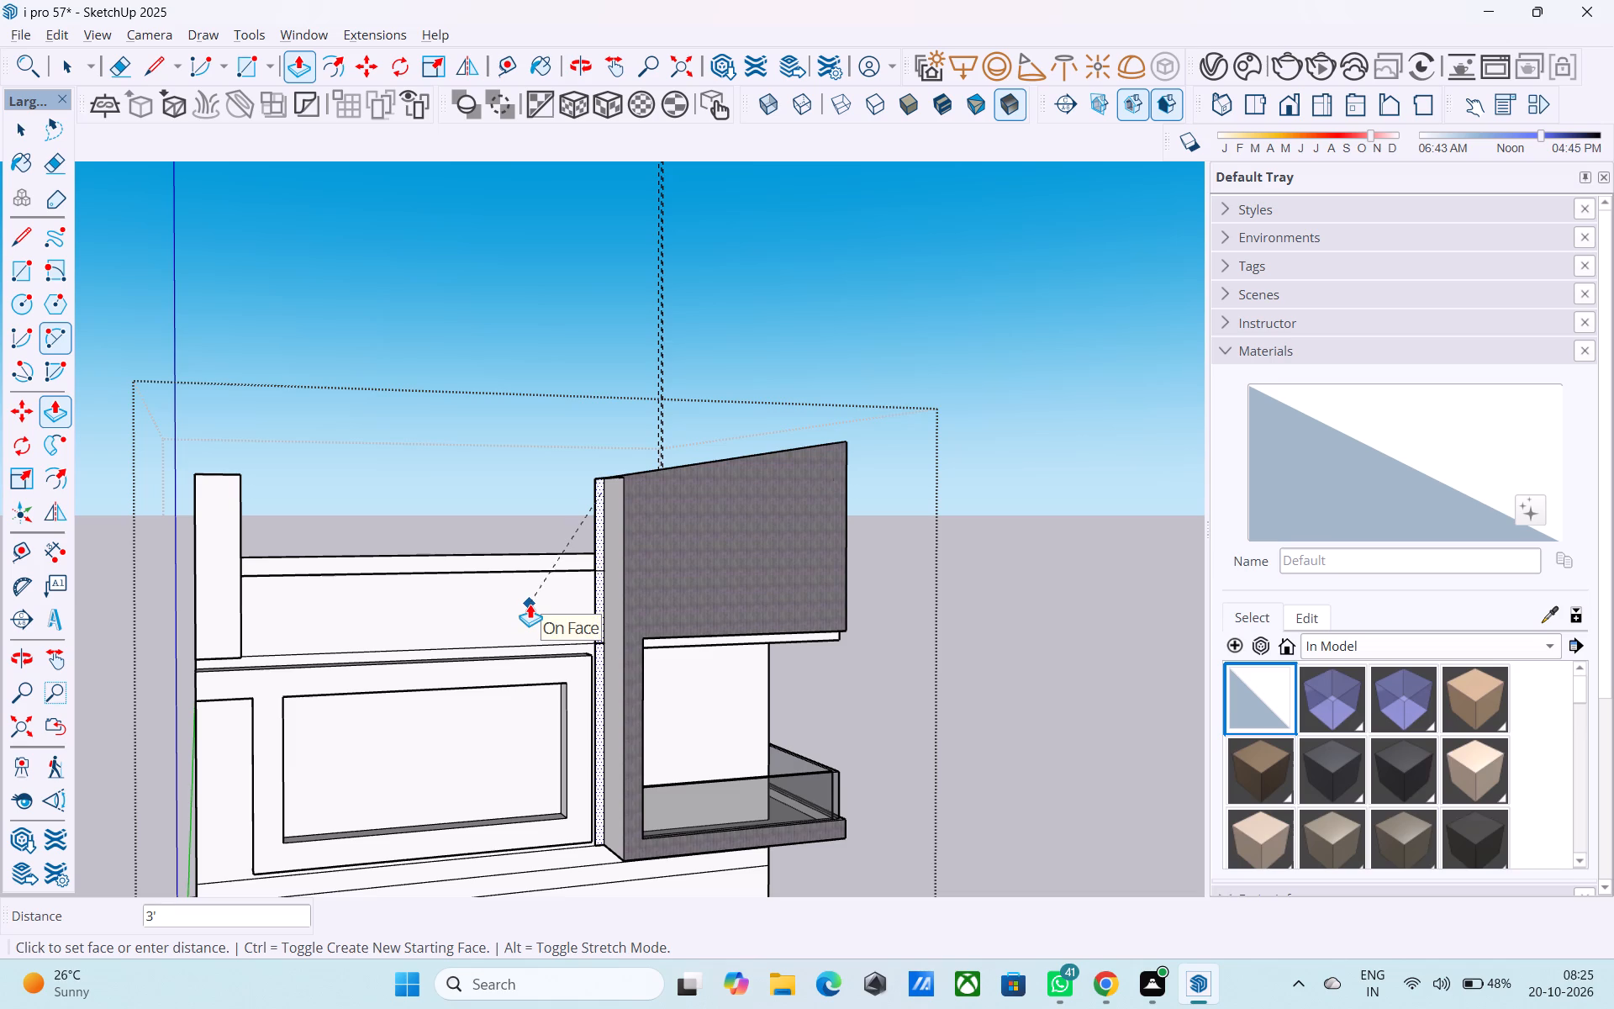
pyautogui.scroll(7, 277, 586)
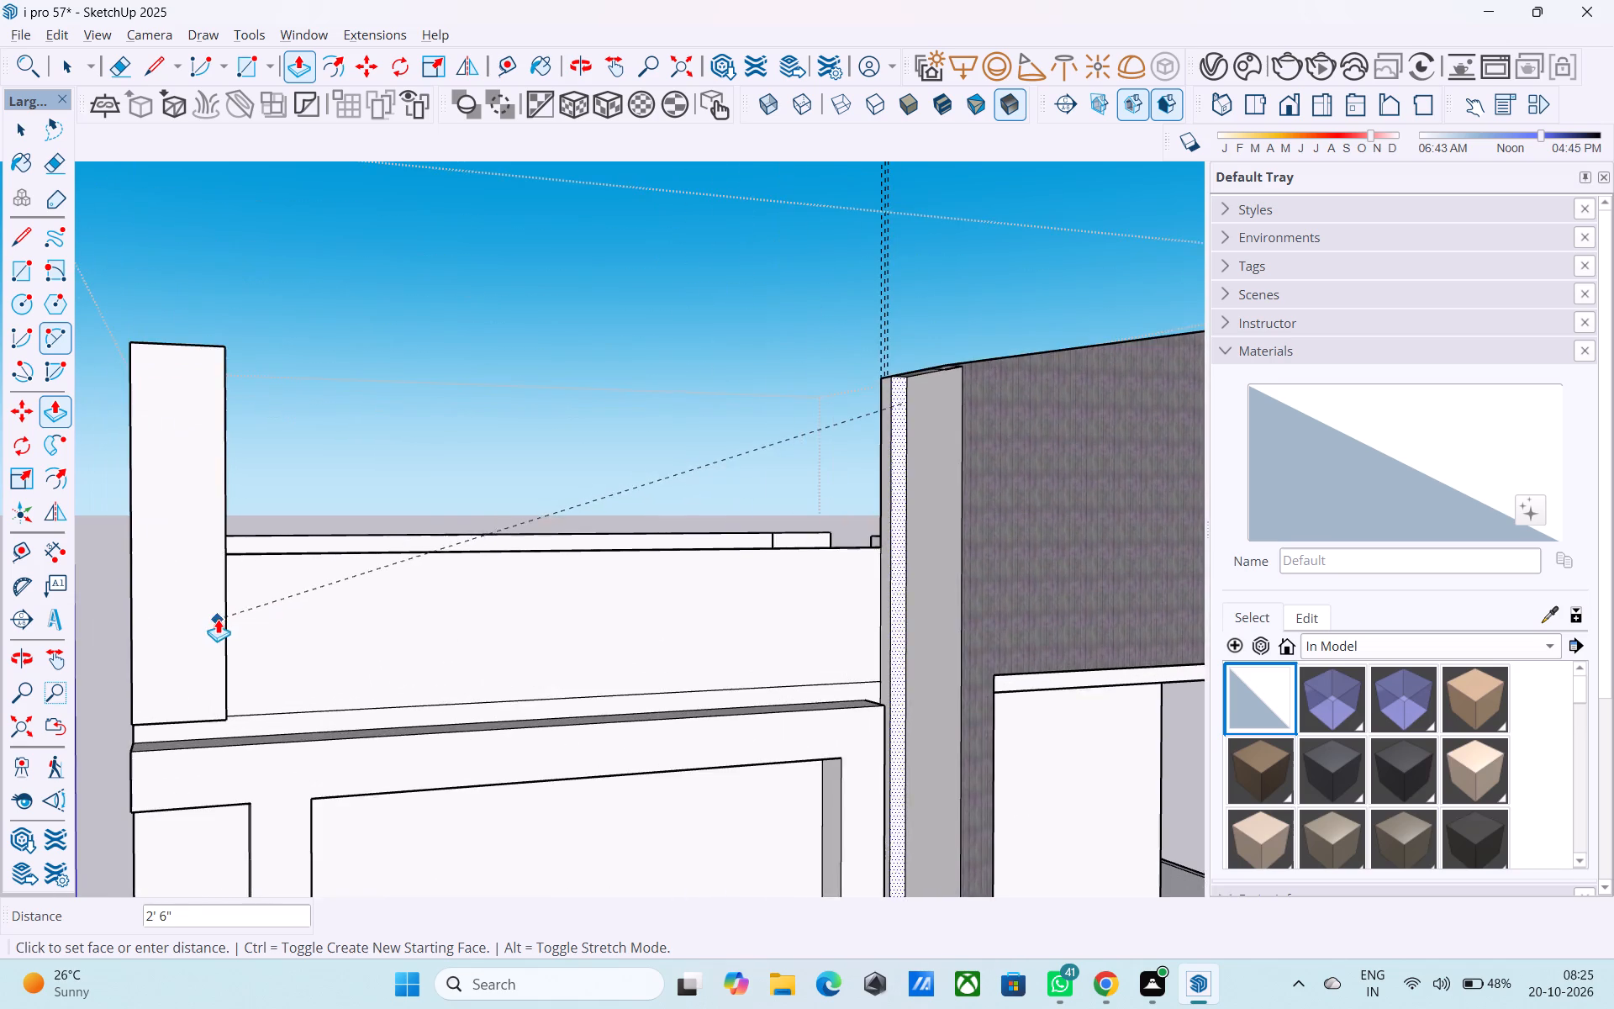
pyautogui.moveTo(218, 619); pyautogui.dragTo(456, 604, button='middle')
pyautogui.scroll(-5, 513, 603)
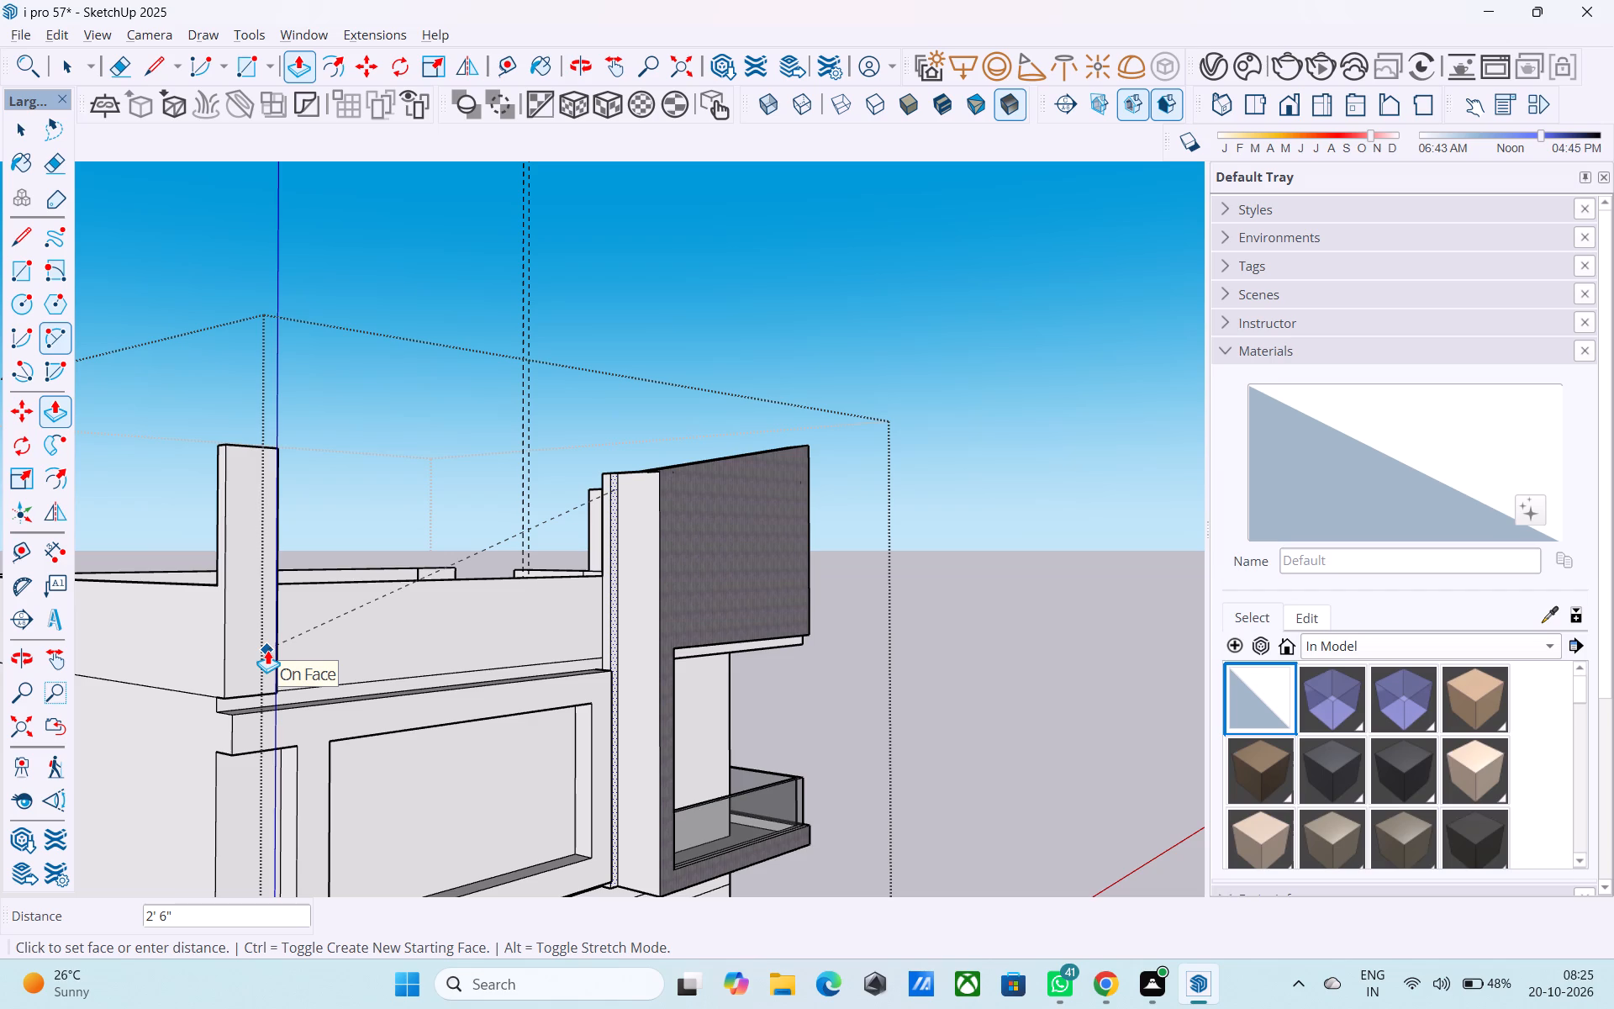
pyautogui.click(267, 650)
# Pull the narrow untextured strip between the side wall frame and textured panel outward by about 1' 8".
pyautogui.moveTo(517, 667); pyautogui.dragTo(305, 557, button='middle')
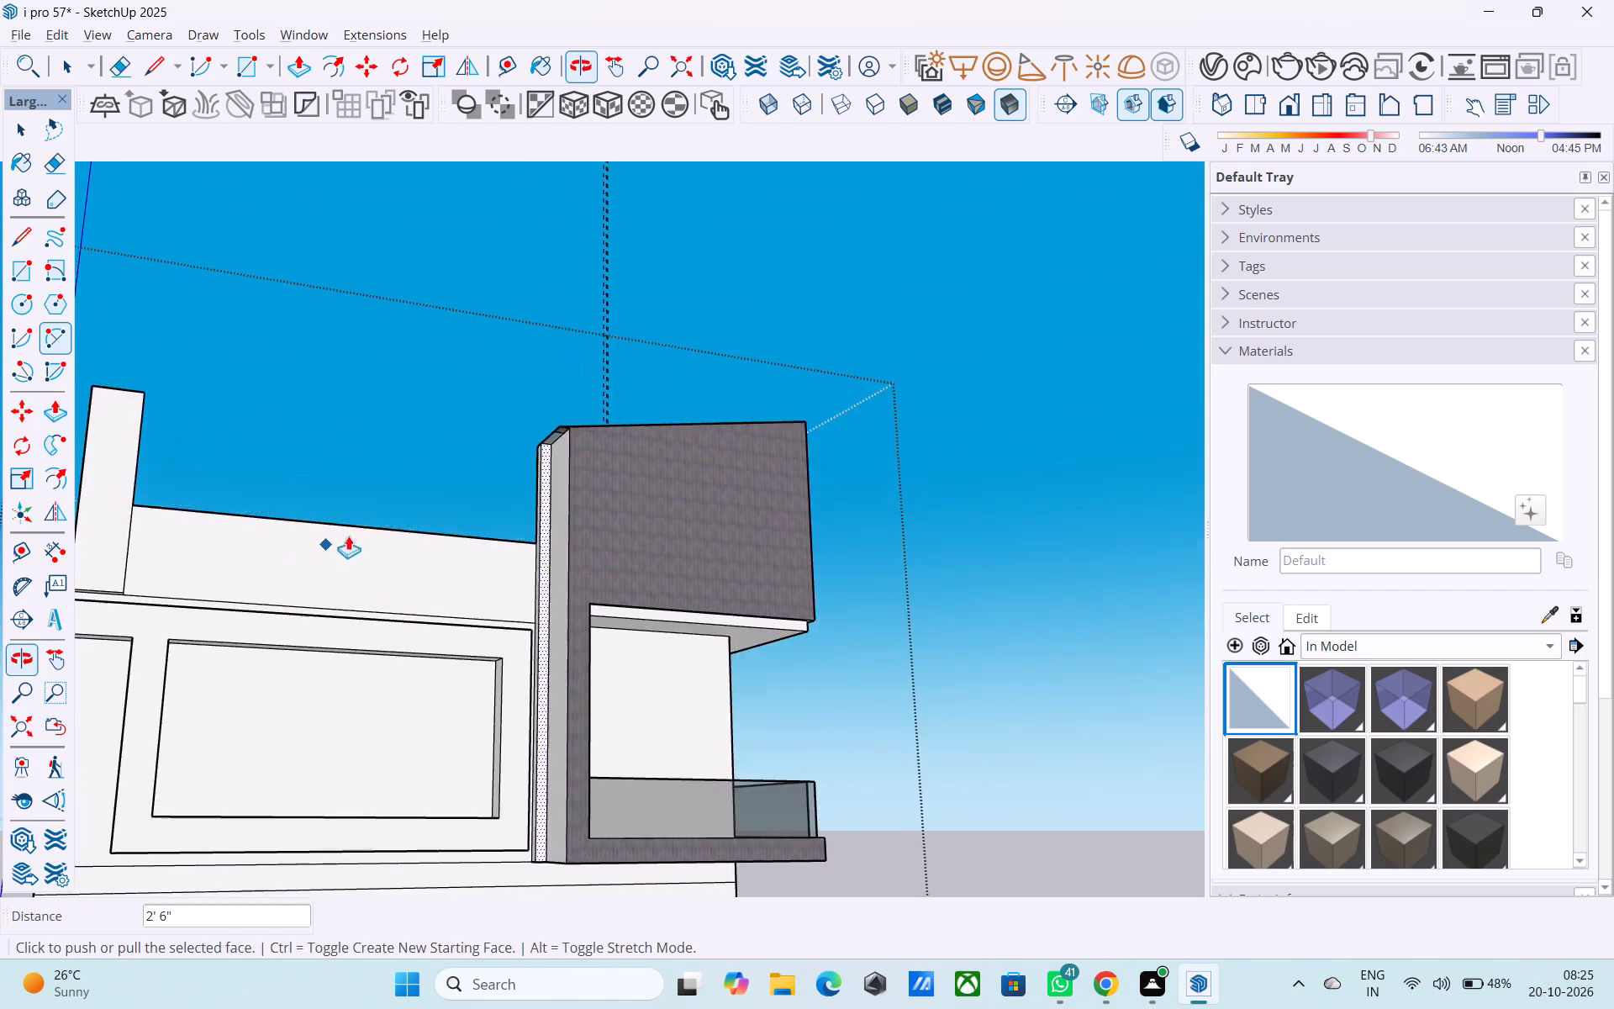
pyautogui.scroll(-4, 361, 526)
pyautogui.moveTo(446, 597); pyautogui.dragTo(451, 496, button='middle')
pyautogui.scroll(6, 496, 601)
pyautogui.scroll(1, 581, 621)
pyautogui.scroll(-3, 625, 606)
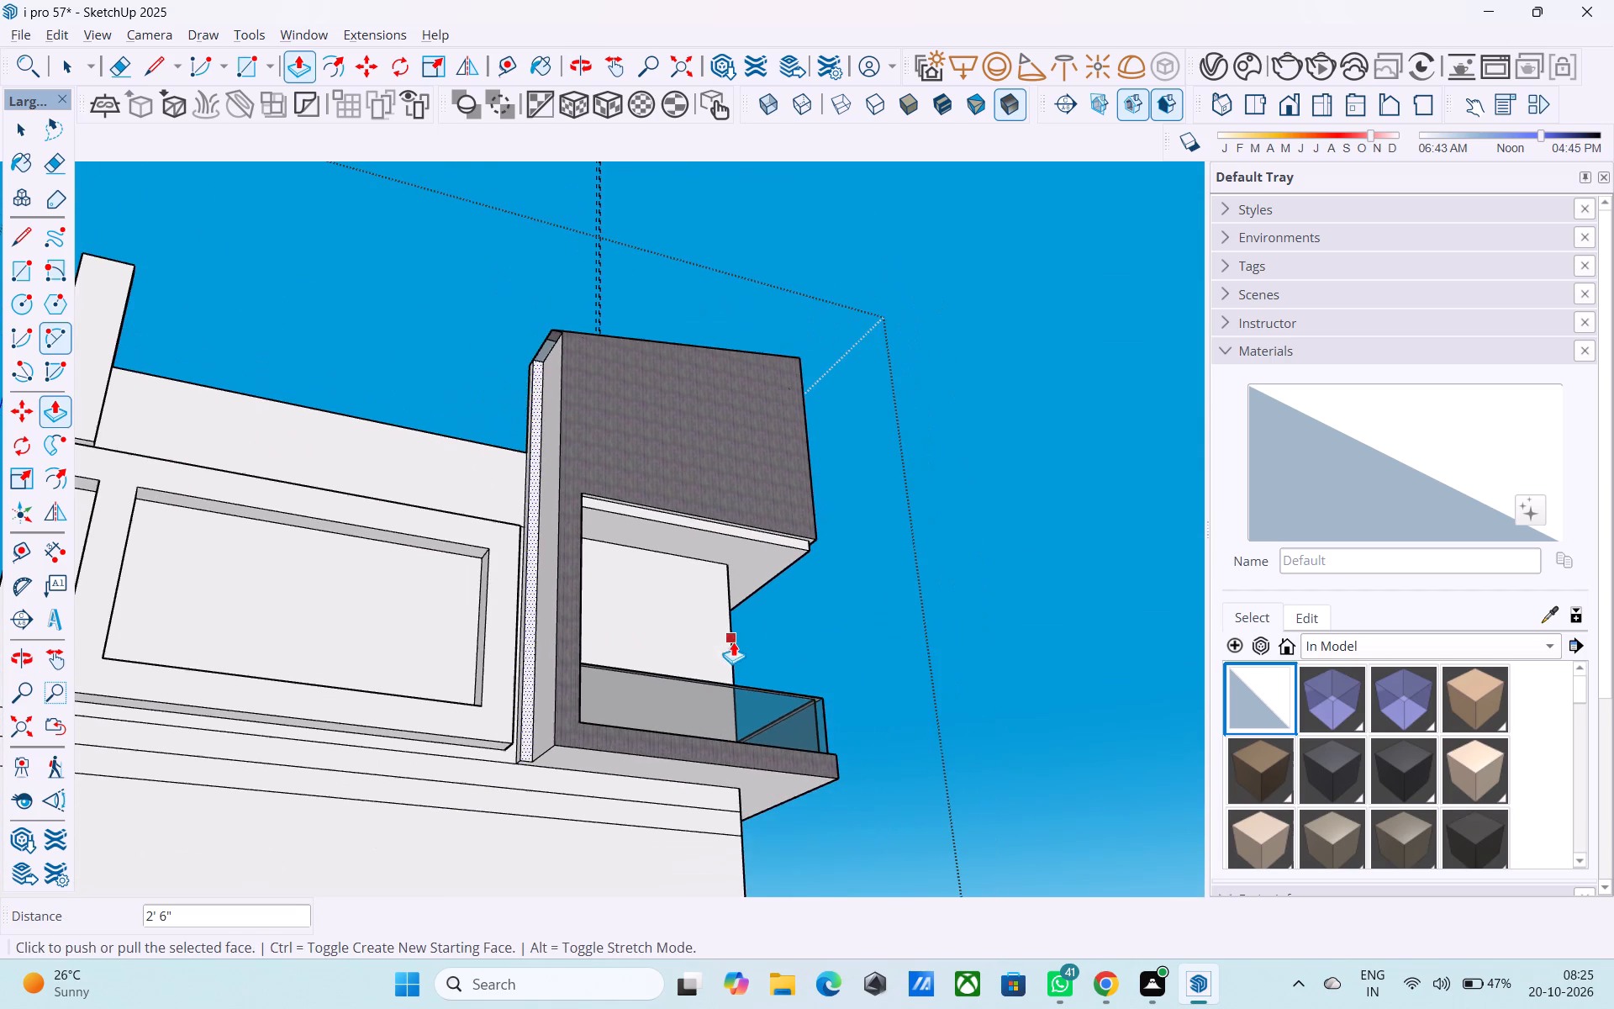
pyautogui.moveTo(731, 645); pyautogui.dragTo(704, 622, button='middle')
pyautogui.scroll(5, 677, 684)
pyautogui.moveTo(433, 696); pyautogui.dragTo(725, 758, button='middle')
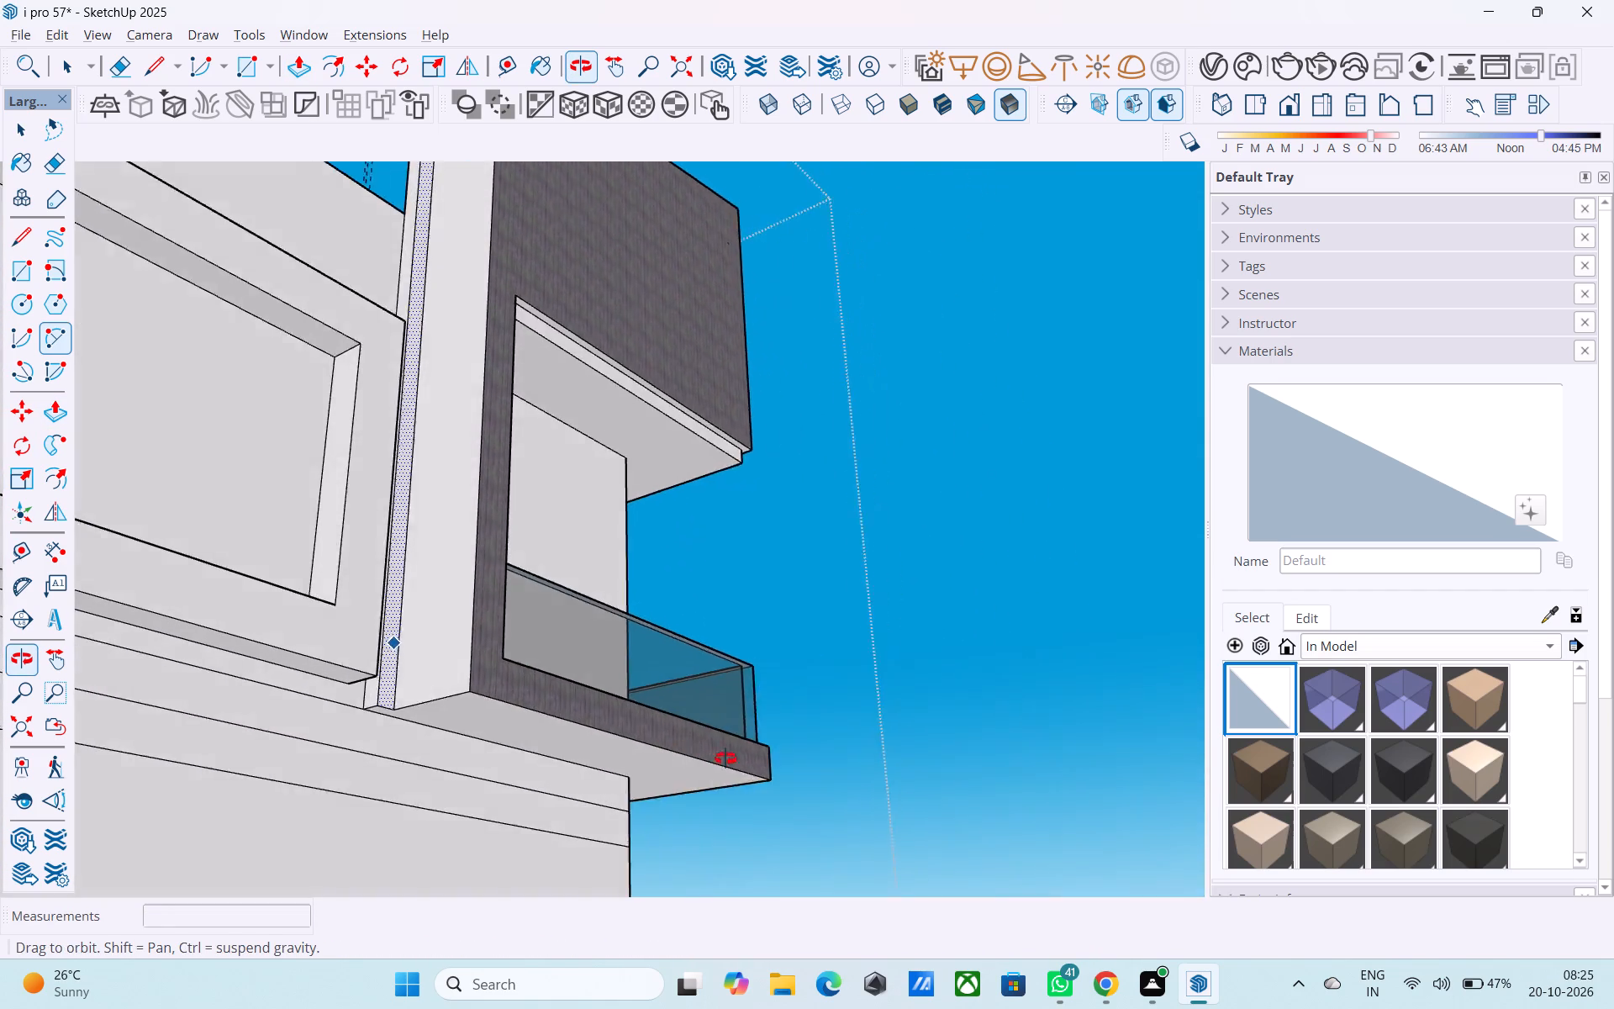
pyautogui.moveTo(725, 758); pyautogui.dragTo(762, 799, button='middle')
pyautogui.scroll(3, 335, 720)
pyautogui.scroll(-4, 794, 682)
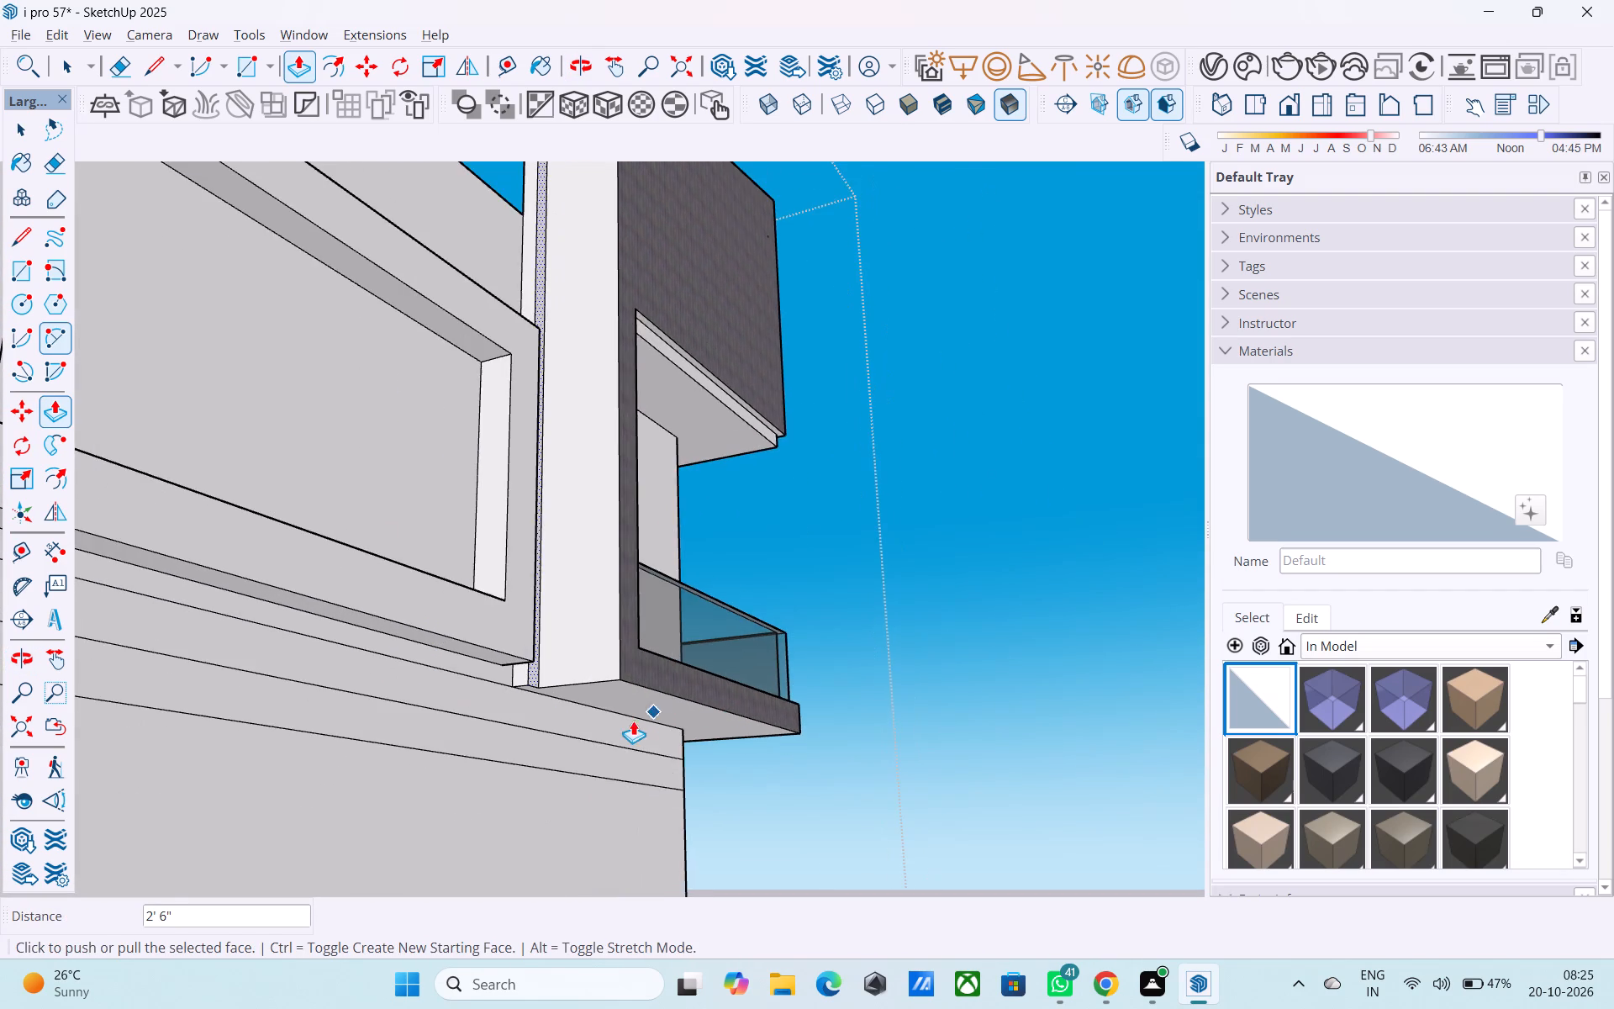
pyautogui.scroll(5, 619, 716)
pyautogui.moveTo(467, 672); pyautogui.dragTo(259, 860, button='middle')
pyautogui.scroll(4, 467, 564)
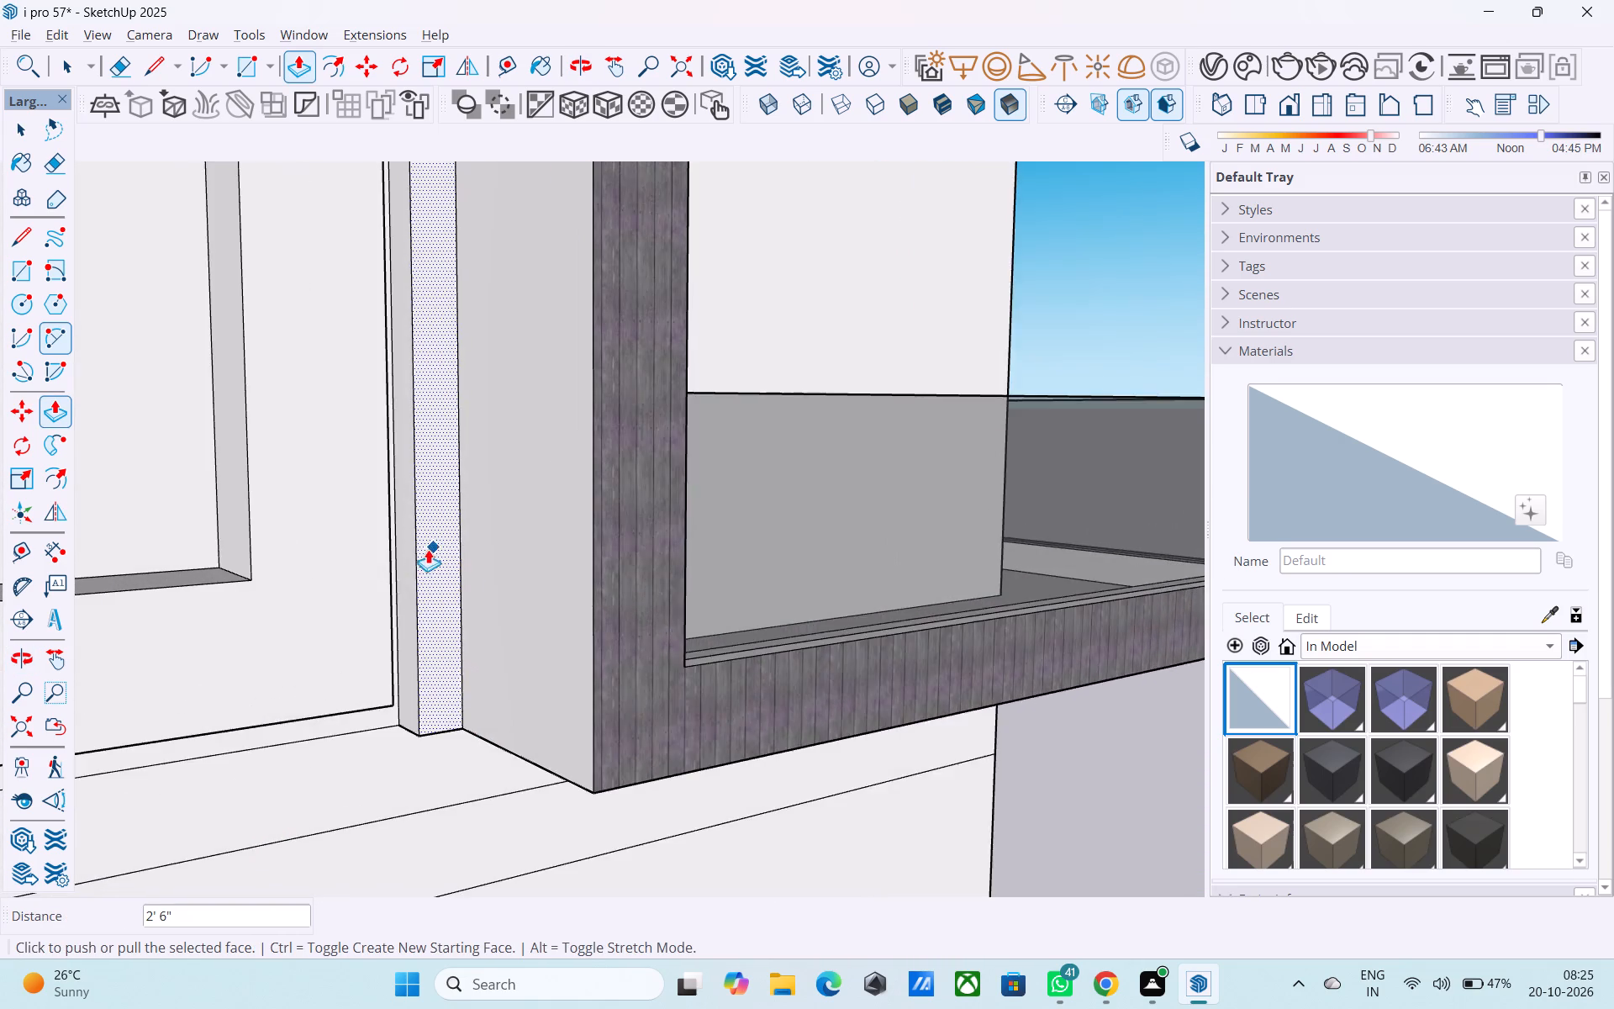
pyautogui.scroll(3, 428, 549)
pyautogui.scroll(-5, 815, 562)
pyautogui.moveTo(795, 589); pyautogui.dragTo(777, 678, button='middle')
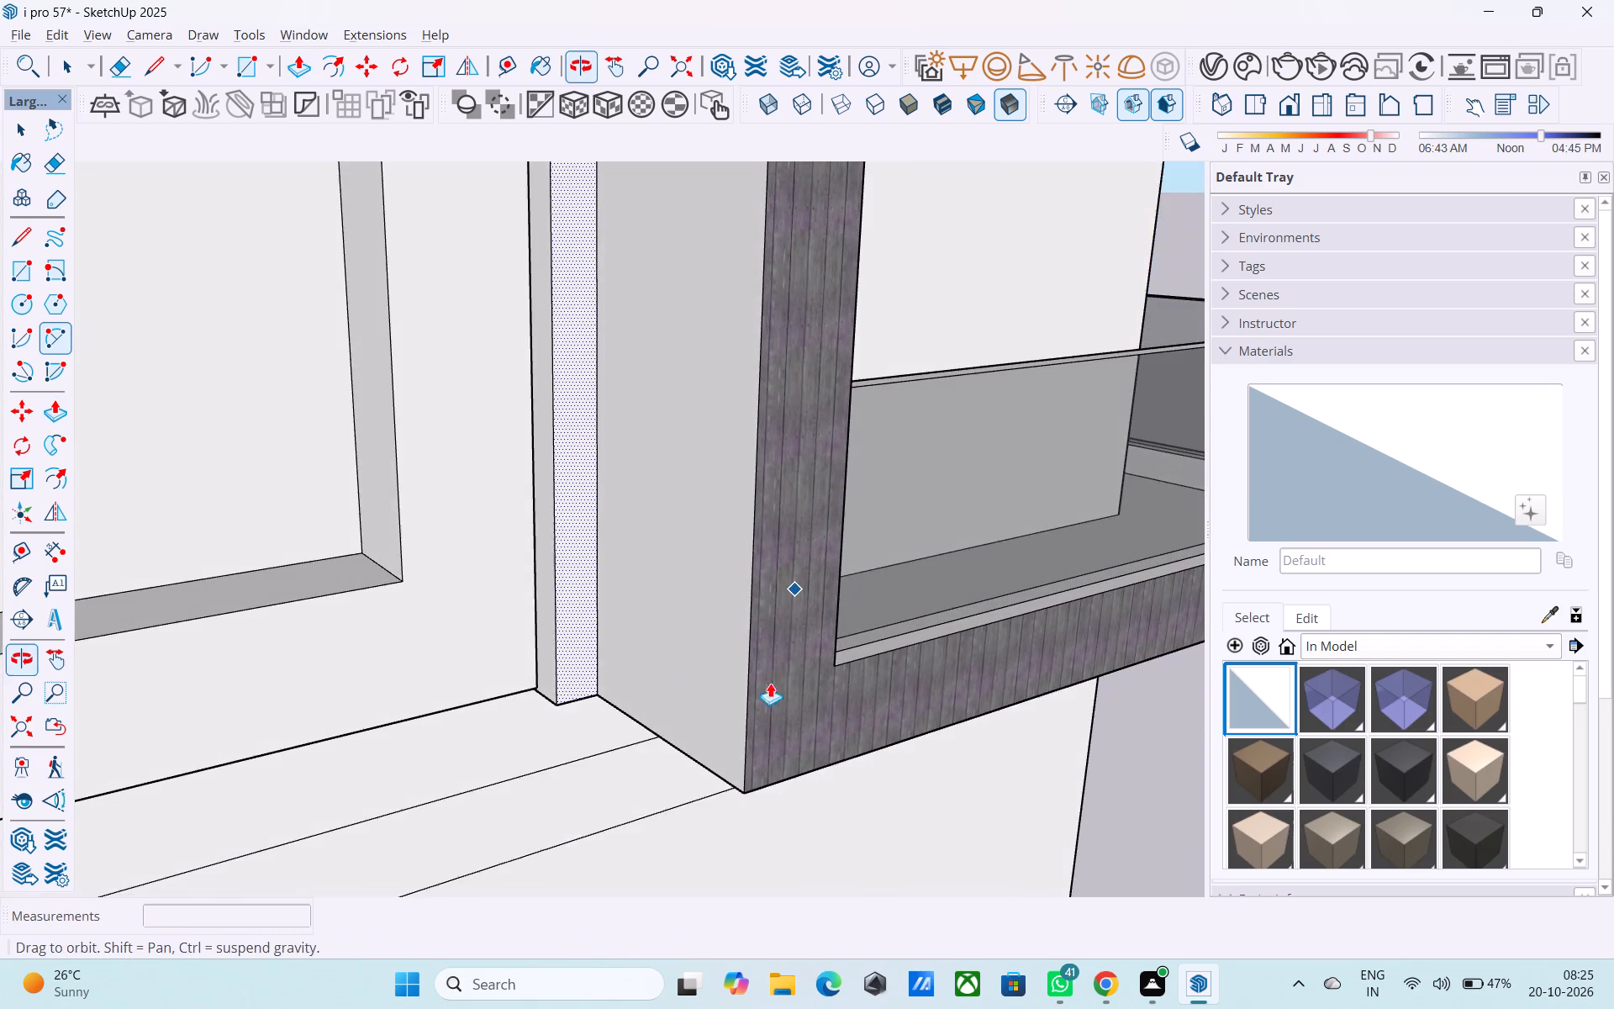
pyautogui.scroll(1, 646, 641)
pyautogui.click(554, 577)
pyautogui.scroll(-3, 583, 589)
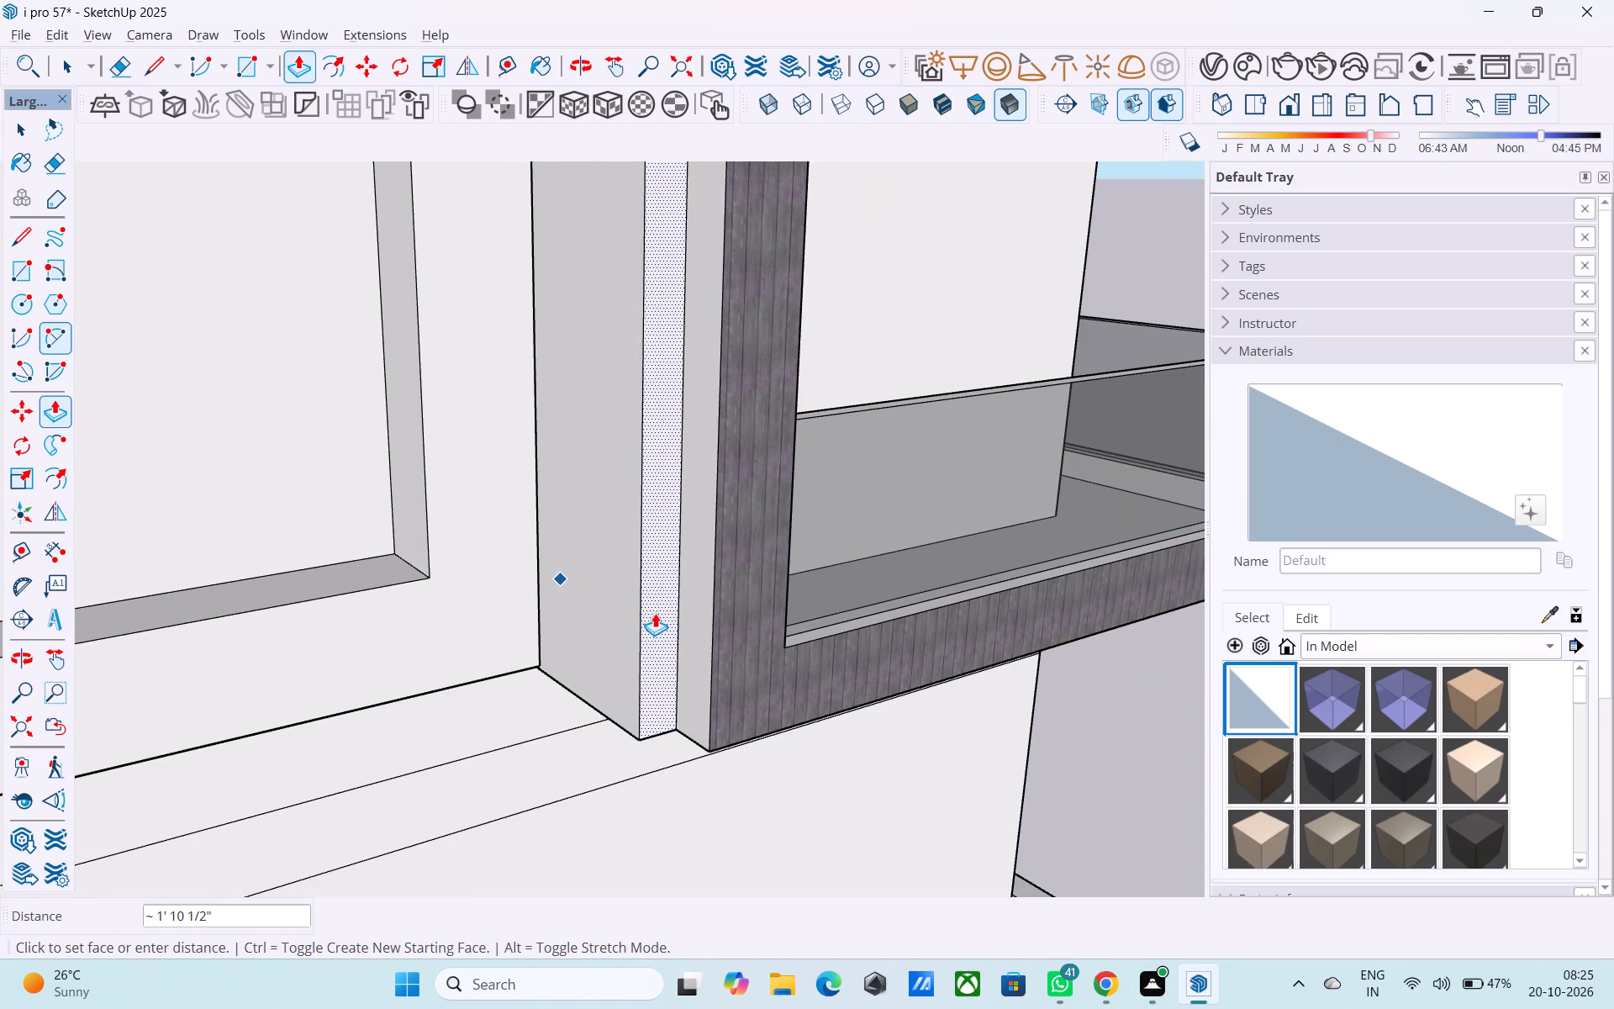
pyautogui.click(649, 602)
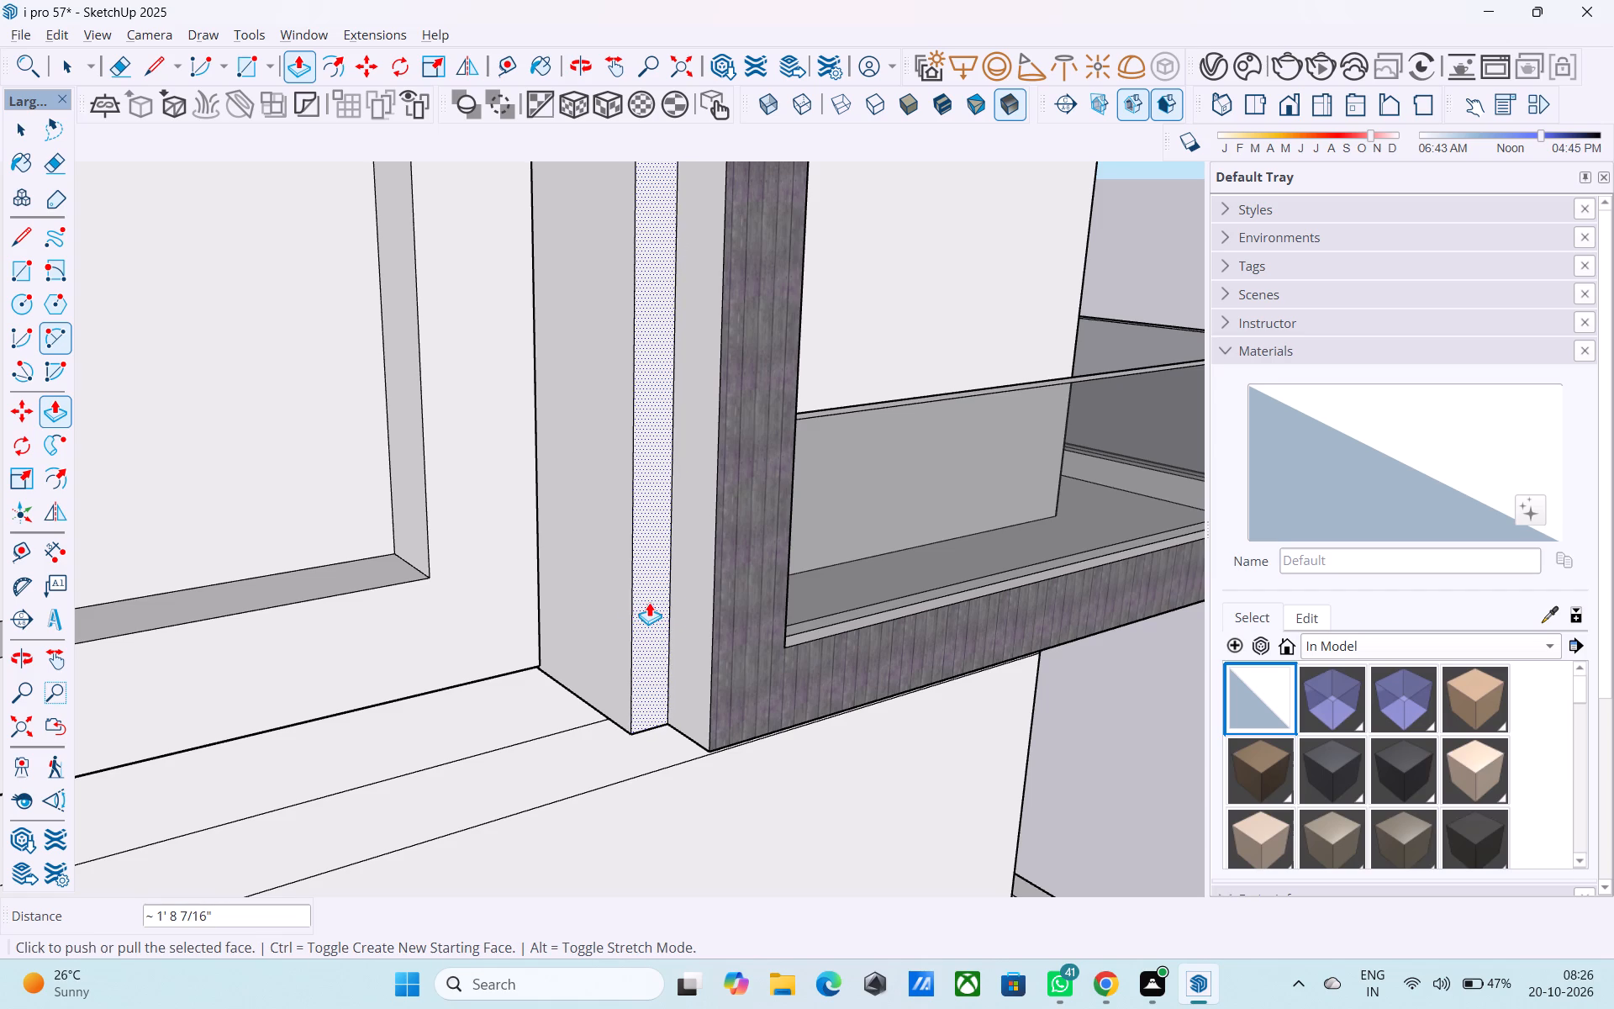
# Pull the side wall frame's face outward by 2', toward the textured panel.
pyautogui.press('space')
pyautogui.click(526, 511)
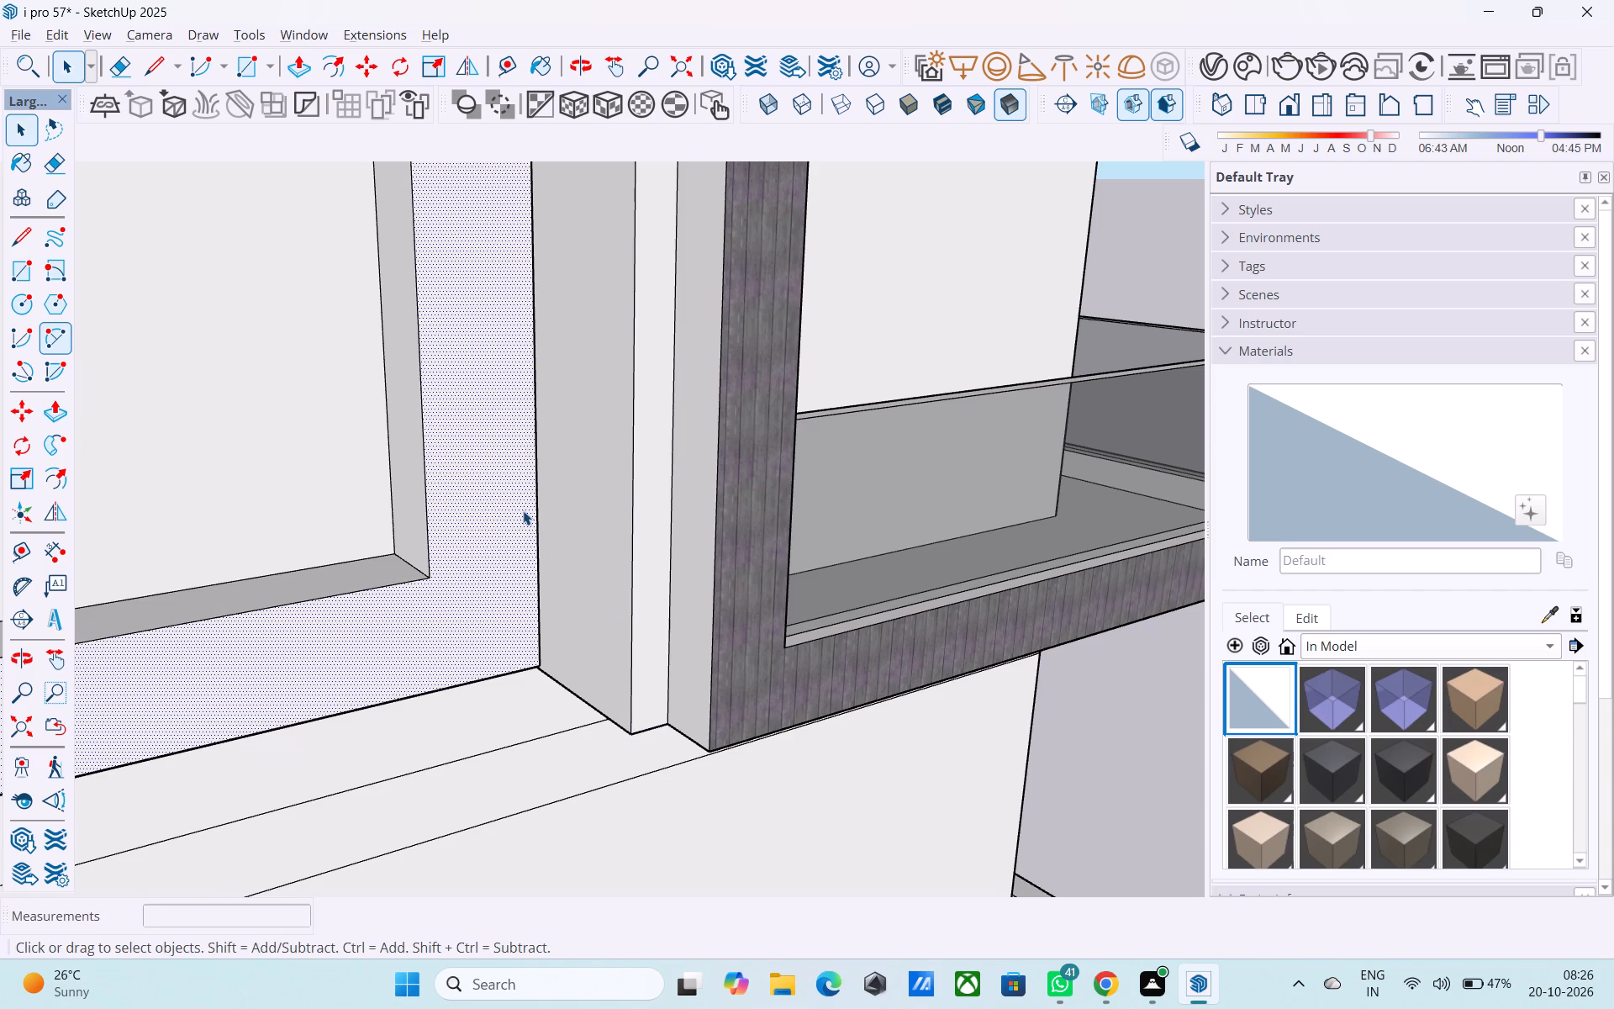
pyautogui.press('p')
pyautogui.click(523, 510)
pyautogui.click(733, 470)
# Pull the rear parapet column's outer side face outward by about 3' 8", over the side wall frame.
pyautogui.moveTo(720, 513); pyautogui.dragTo(677, 473, button='middle')
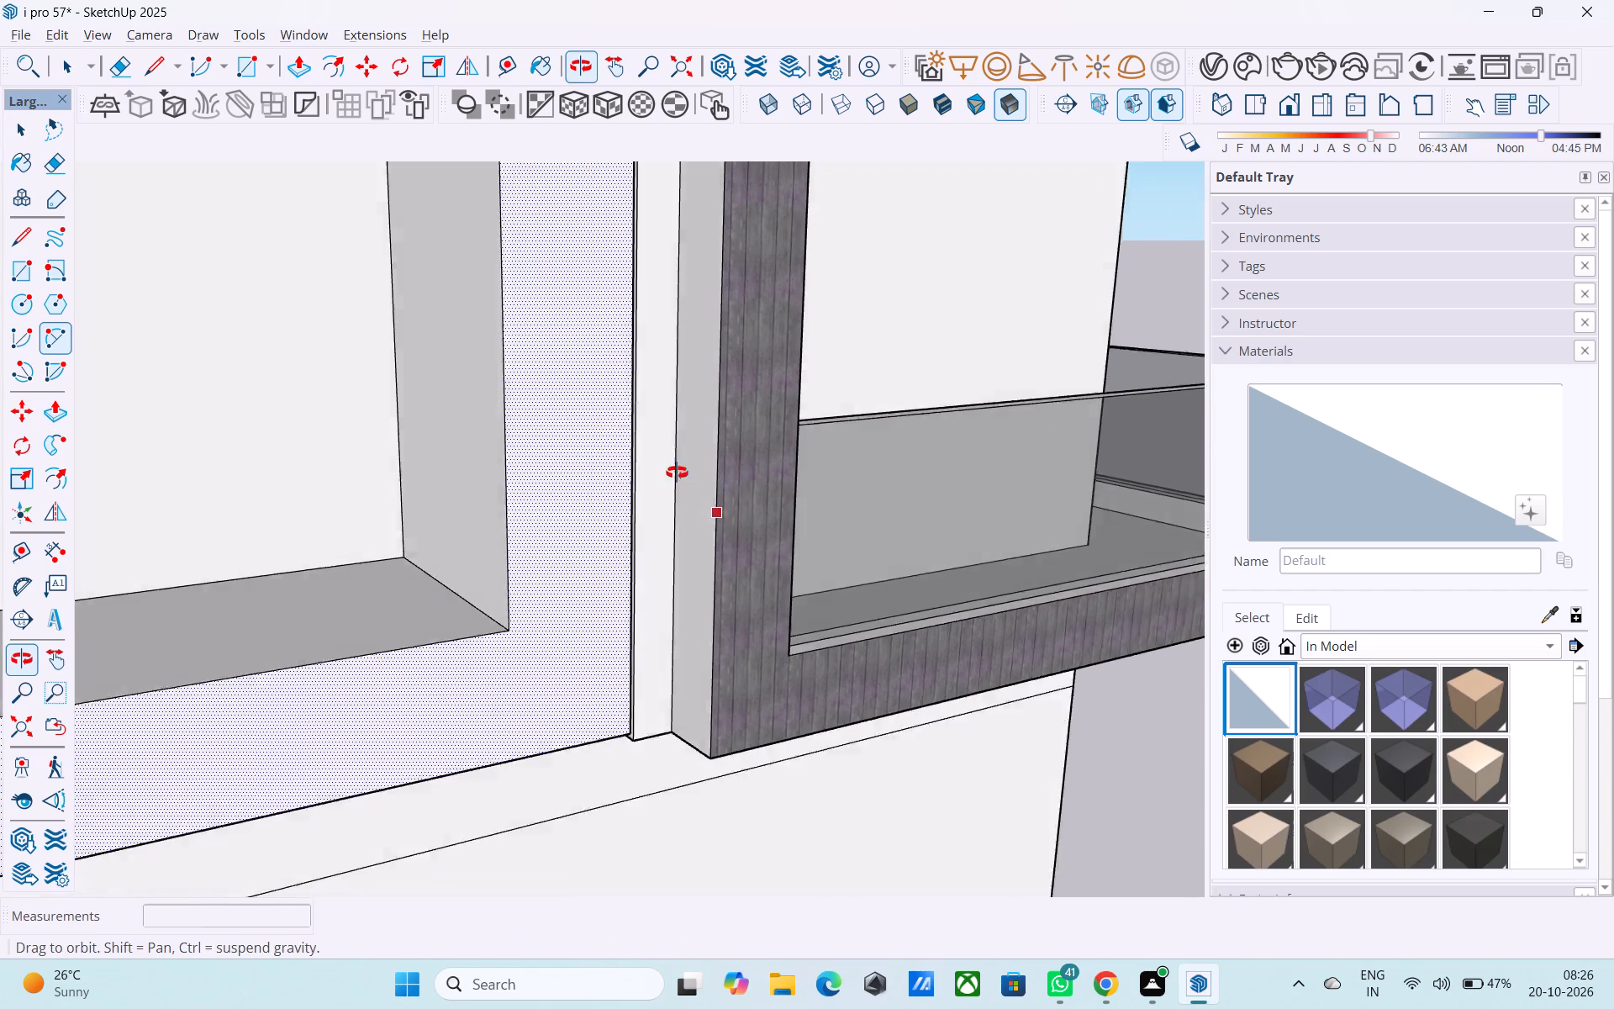
pyautogui.moveTo(677, 473); pyautogui.dragTo(675, 232, button='middle')
pyautogui.scroll(-11, 630, 414)
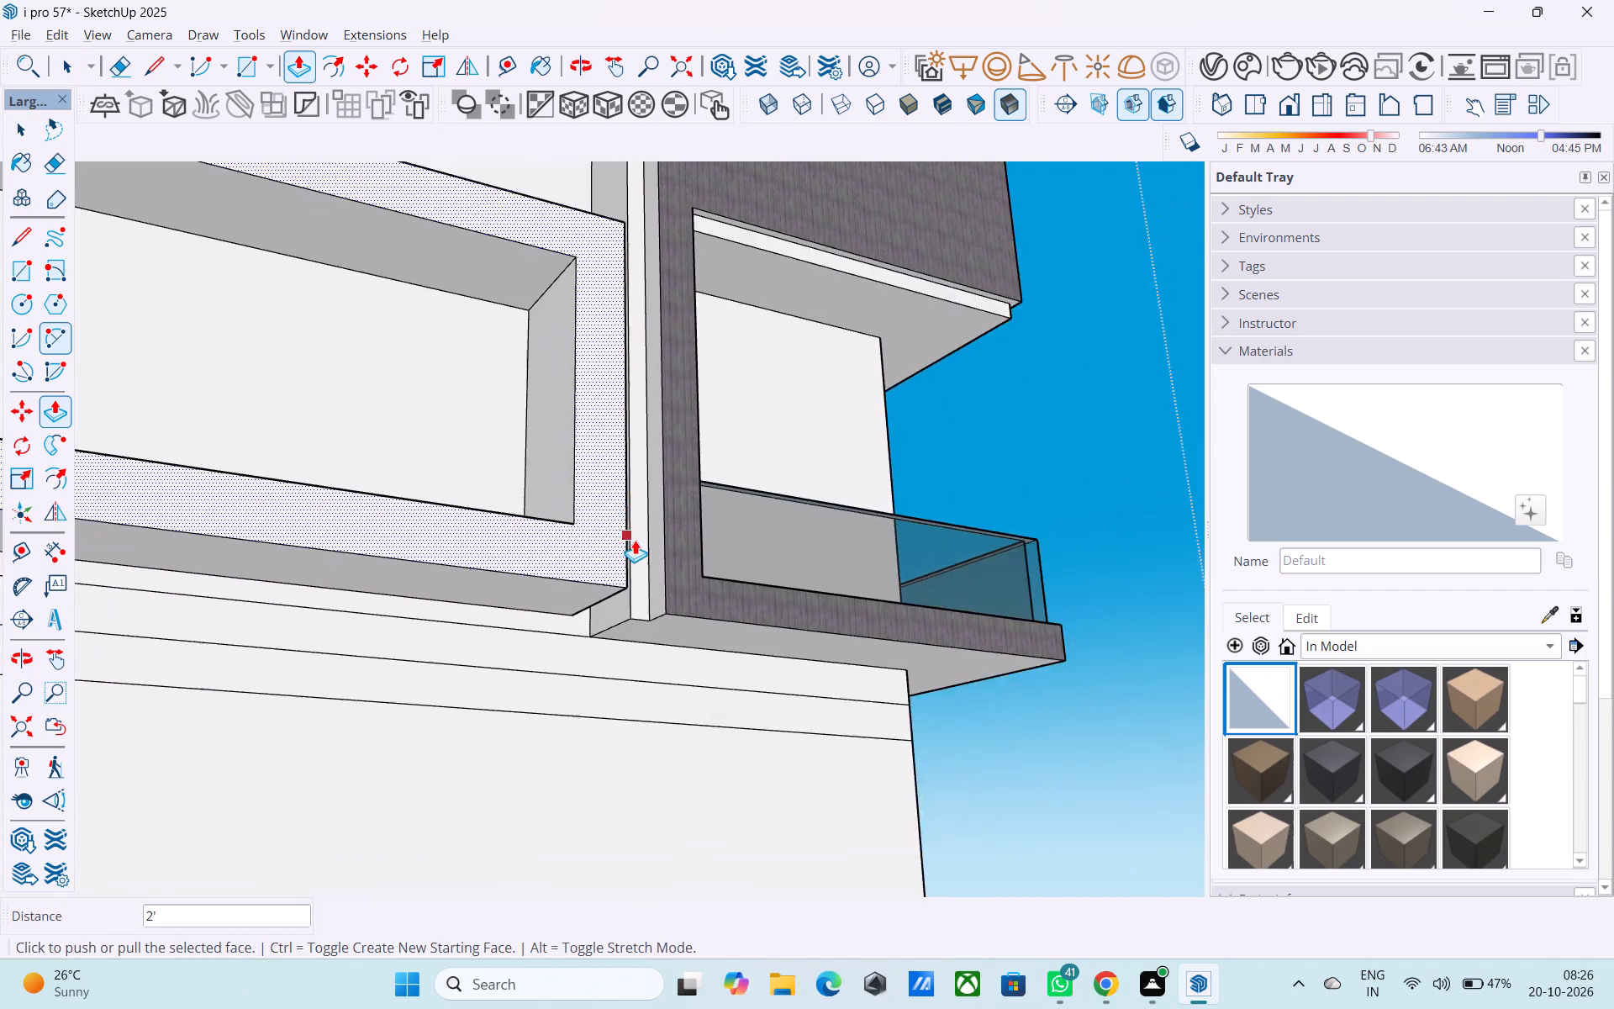
pyautogui.scroll(-9, 635, 540)
pyautogui.moveTo(653, 520); pyautogui.dragTo(547, 631, button='middle')
pyautogui.moveTo(327, 475); pyautogui.dragTo(303, 512, button='middle')
pyautogui.scroll(4, 289, 498)
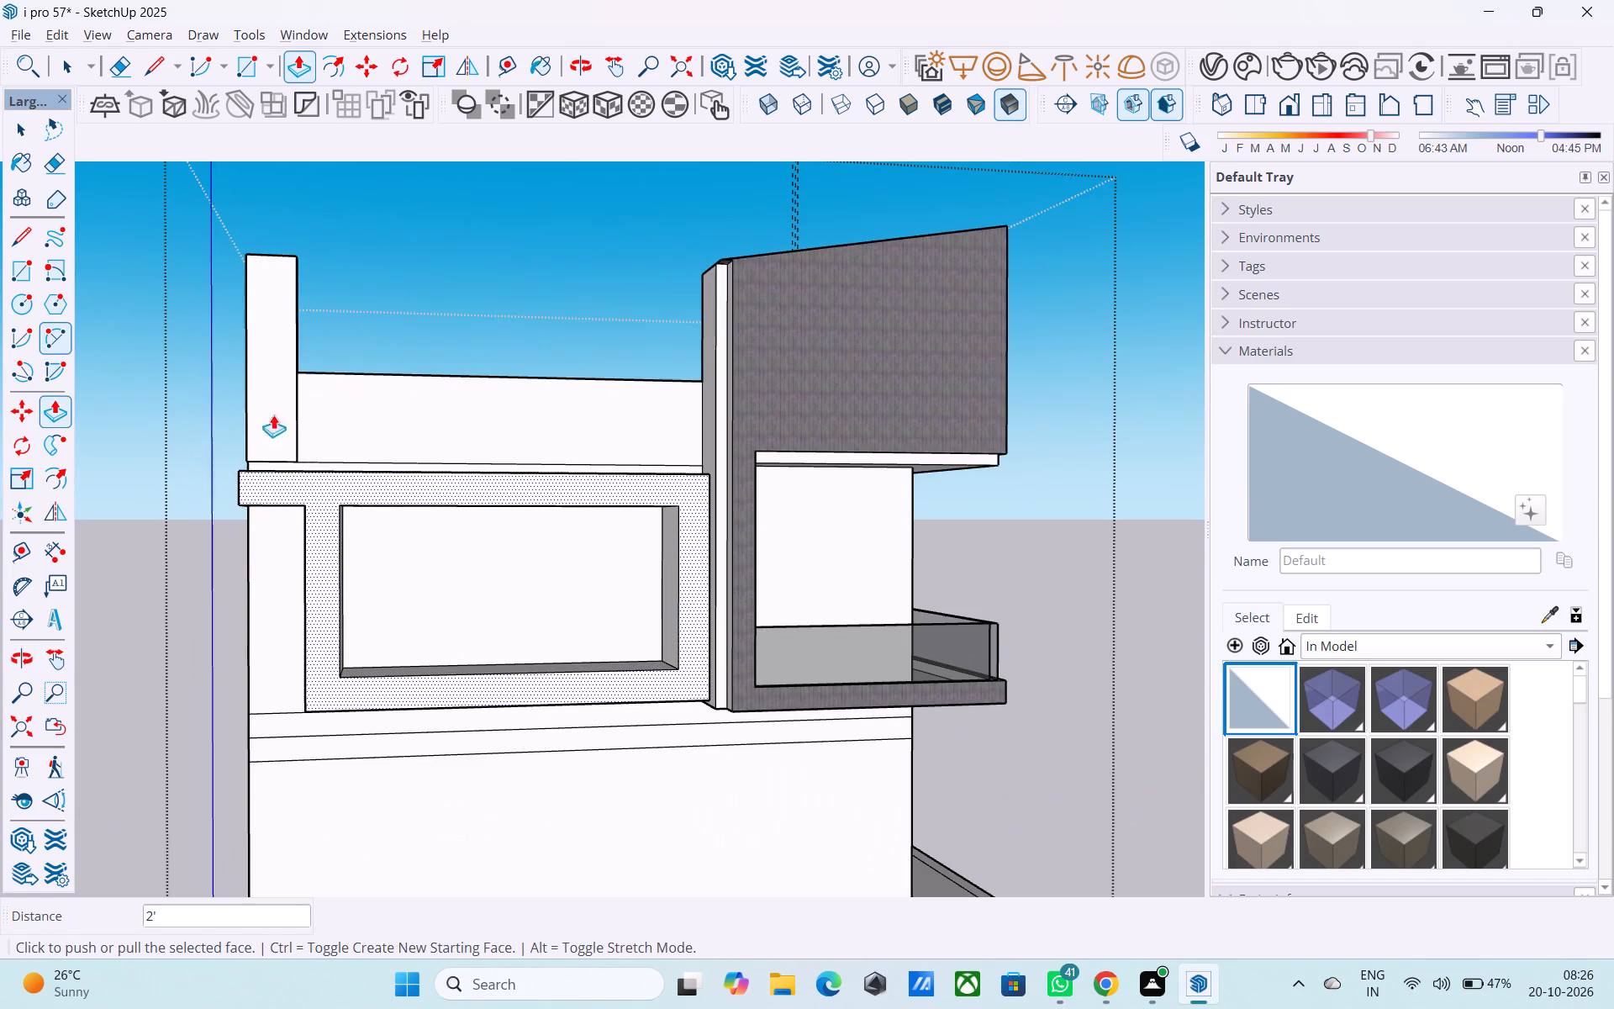
pyautogui.moveTo(310, 404); pyautogui.dragTo(255, 624, button='middle')
pyautogui.scroll(2, 251, 630)
pyautogui.moveTo(219, 619); pyautogui.dragTo(141, 631, button='middle')
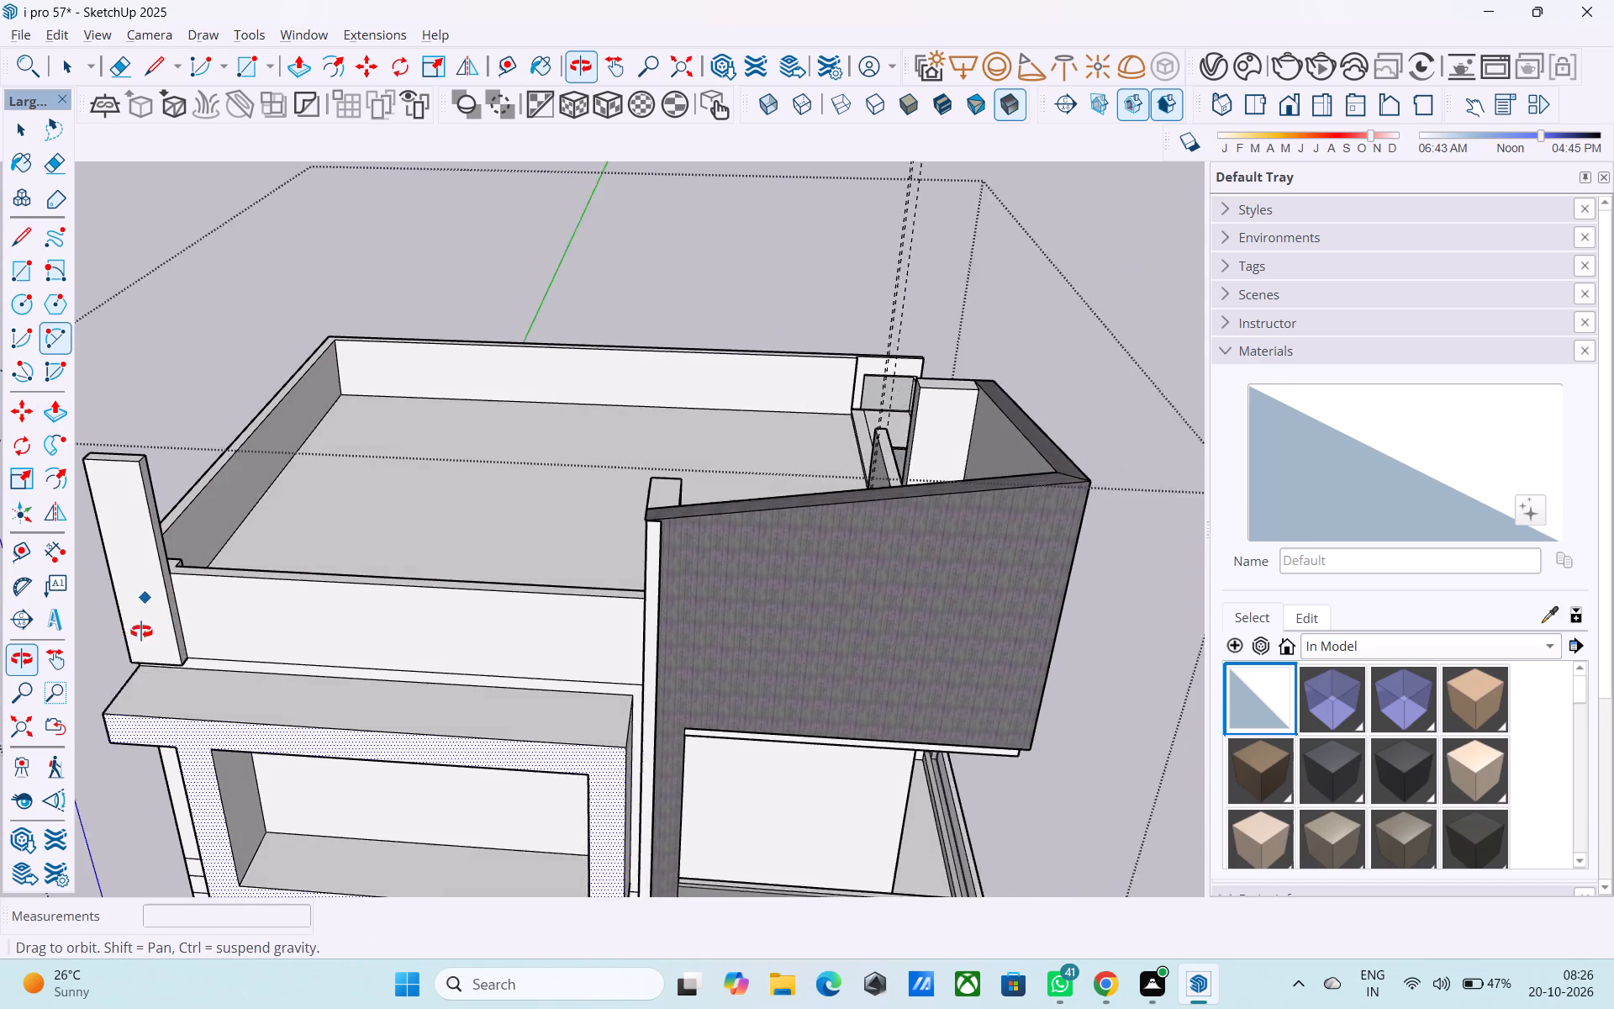
pyautogui.moveTo(141, 631); pyautogui.dragTo(134, 634, button='middle')
pyautogui.scroll(-5, 462, 542)
pyautogui.scroll(4, 261, 573)
pyautogui.scroll(-1, 254, 569)
pyautogui.scroll(11, 253, 568)
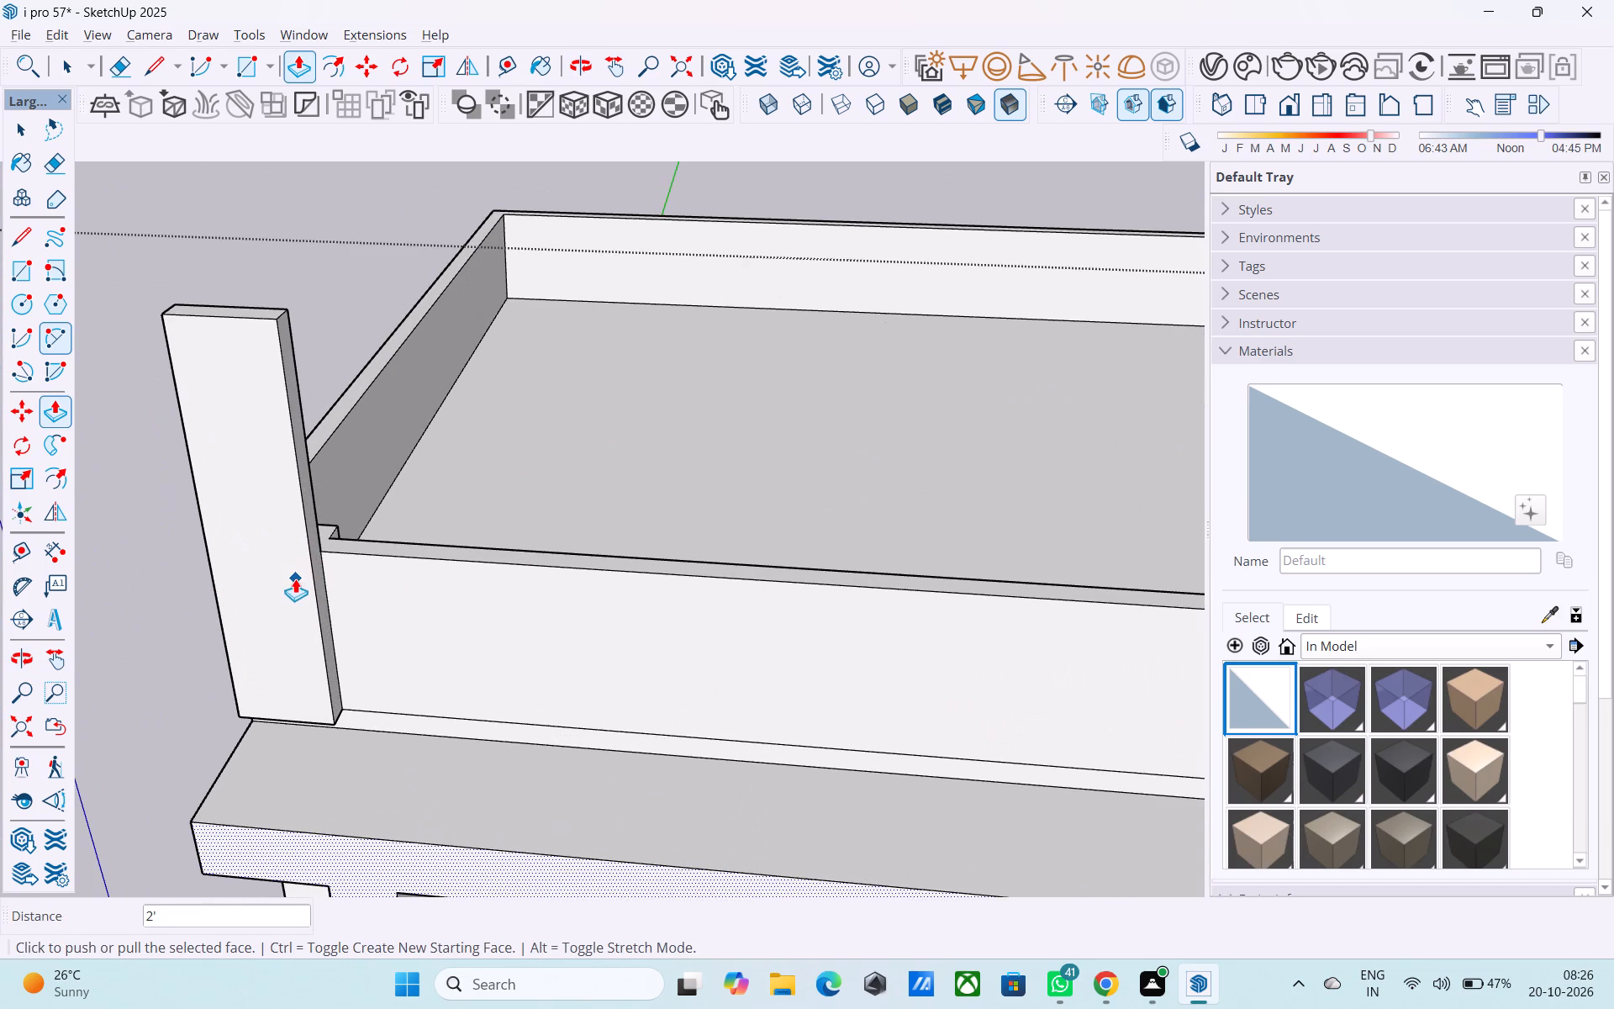
pyautogui.press('space')
pyautogui.click(295, 576)
pyautogui.press('p')
pyautogui.click(292, 581)
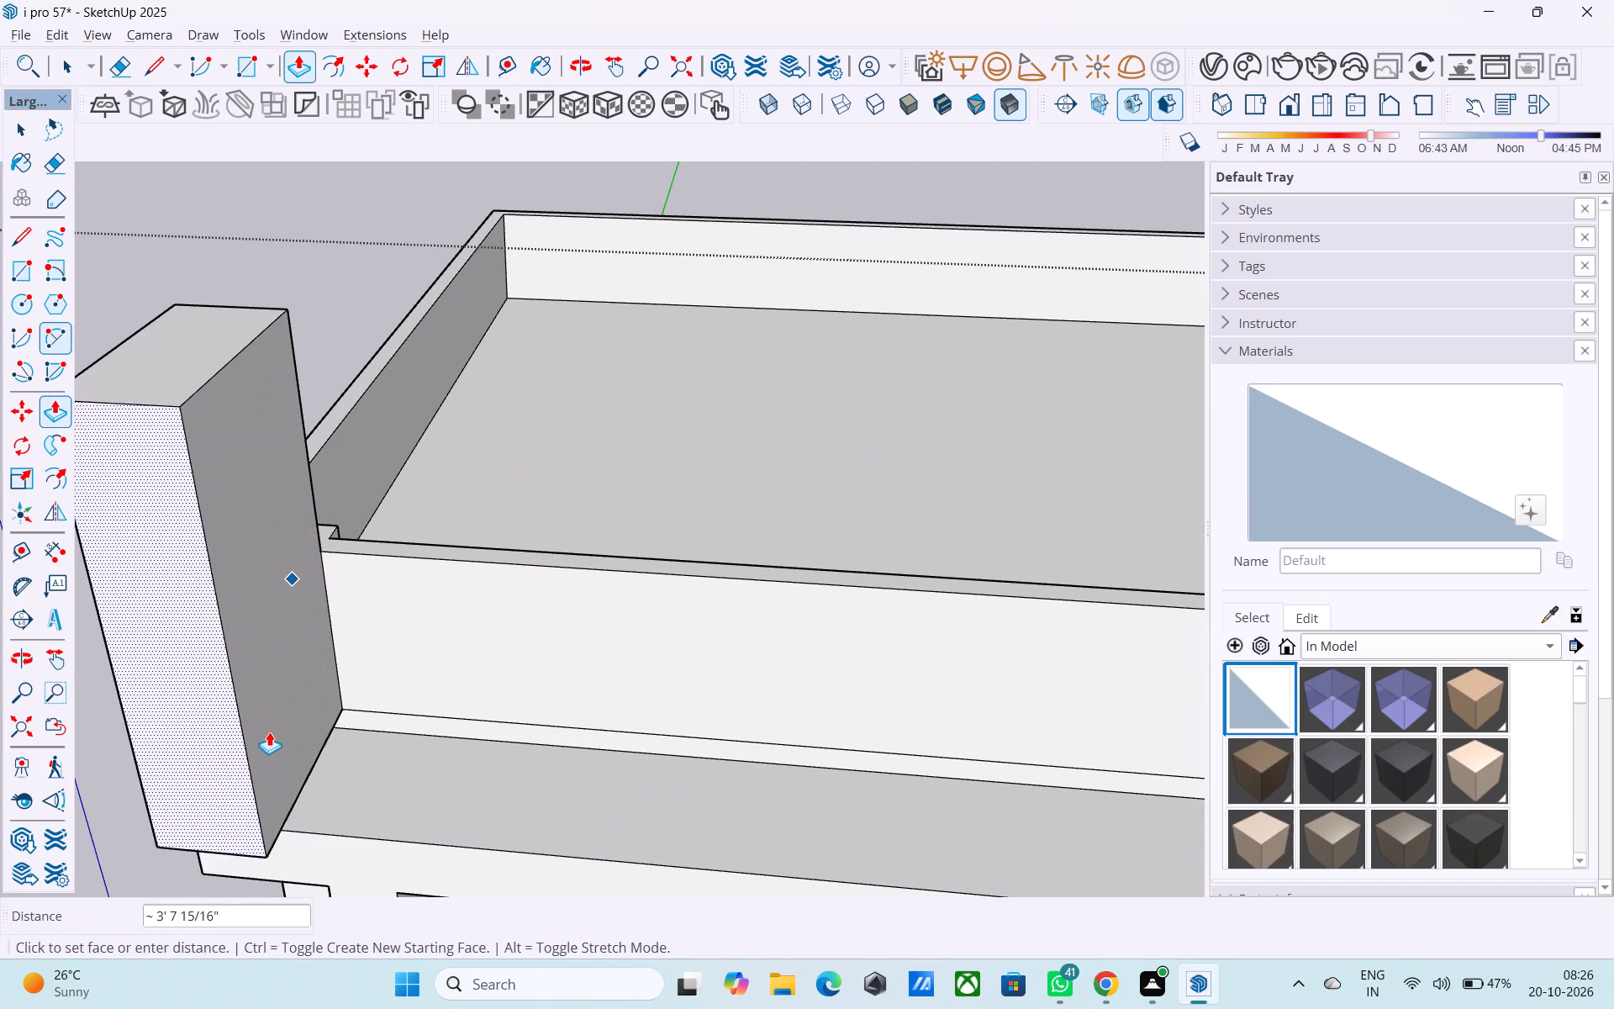
pyautogui.click(270, 732)
# Push the rear parapet column's outer face back by about 1' 2", level with the textured panel's face.
pyautogui.scroll(1, 336, 691)
pyautogui.moveTo(338, 688); pyautogui.dragTo(363, 578, button='middle')
pyautogui.scroll(-10, 351, 547)
pyautogui.moveTo(423, 554); pyautogui.dragTo(895, 535, button='middle')
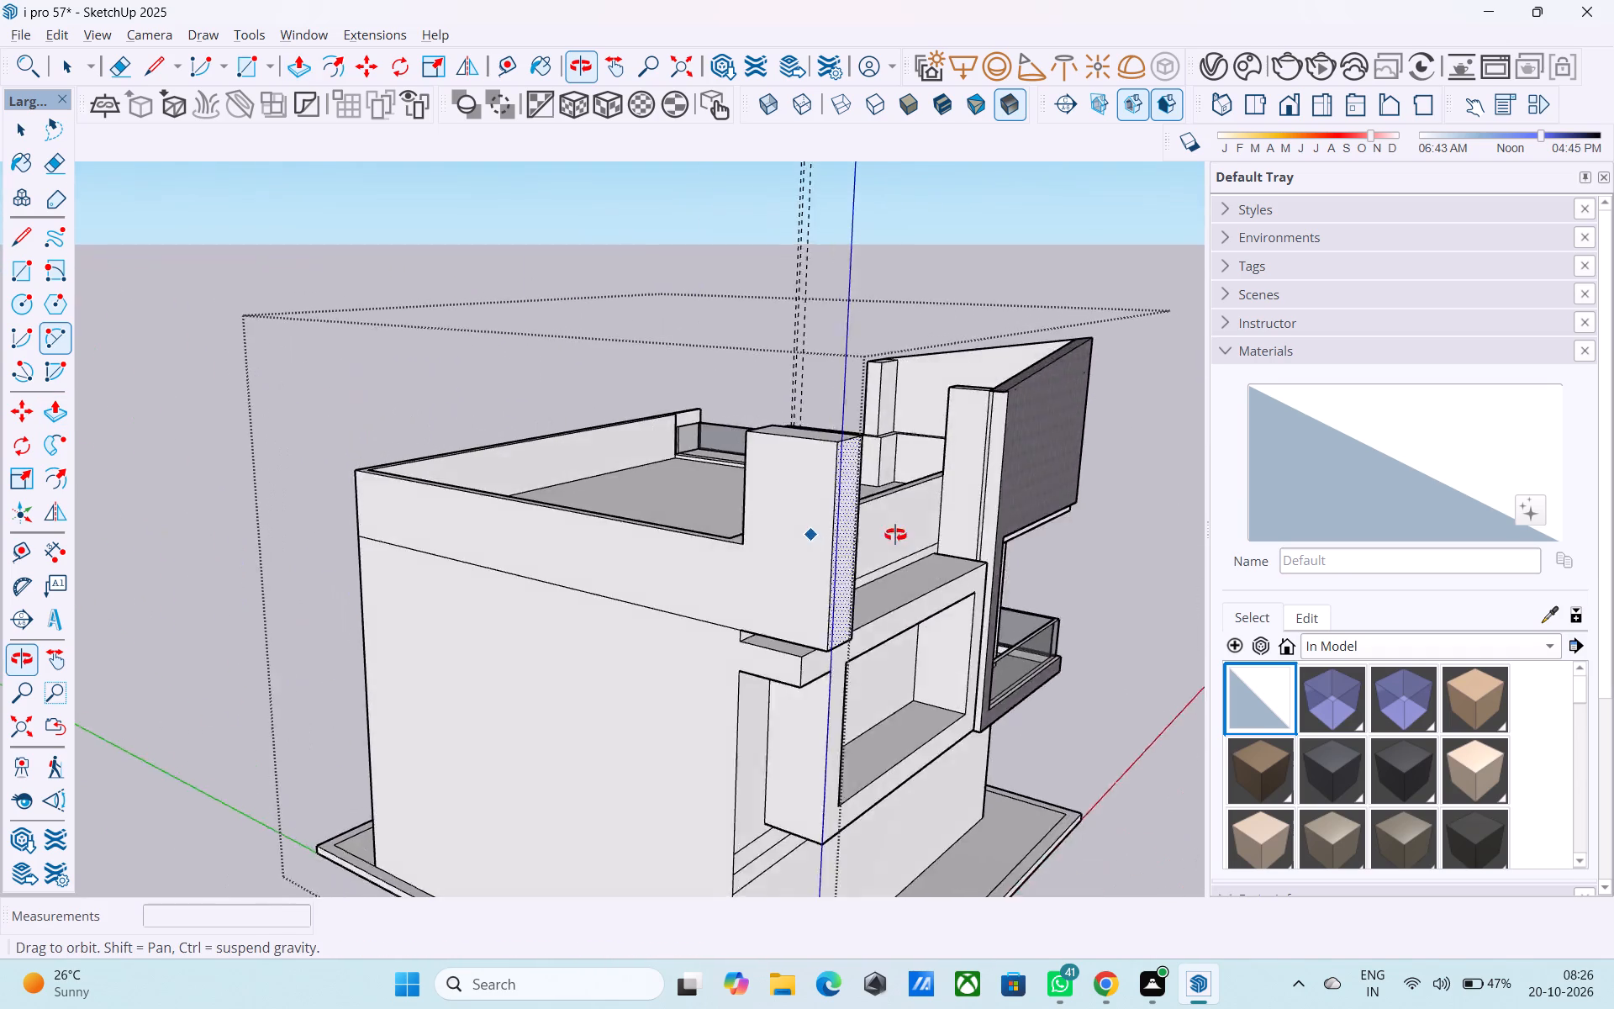
pyautogui.moveTo(895, 535); pyautogui.dragTo(759, 581, button='middle')
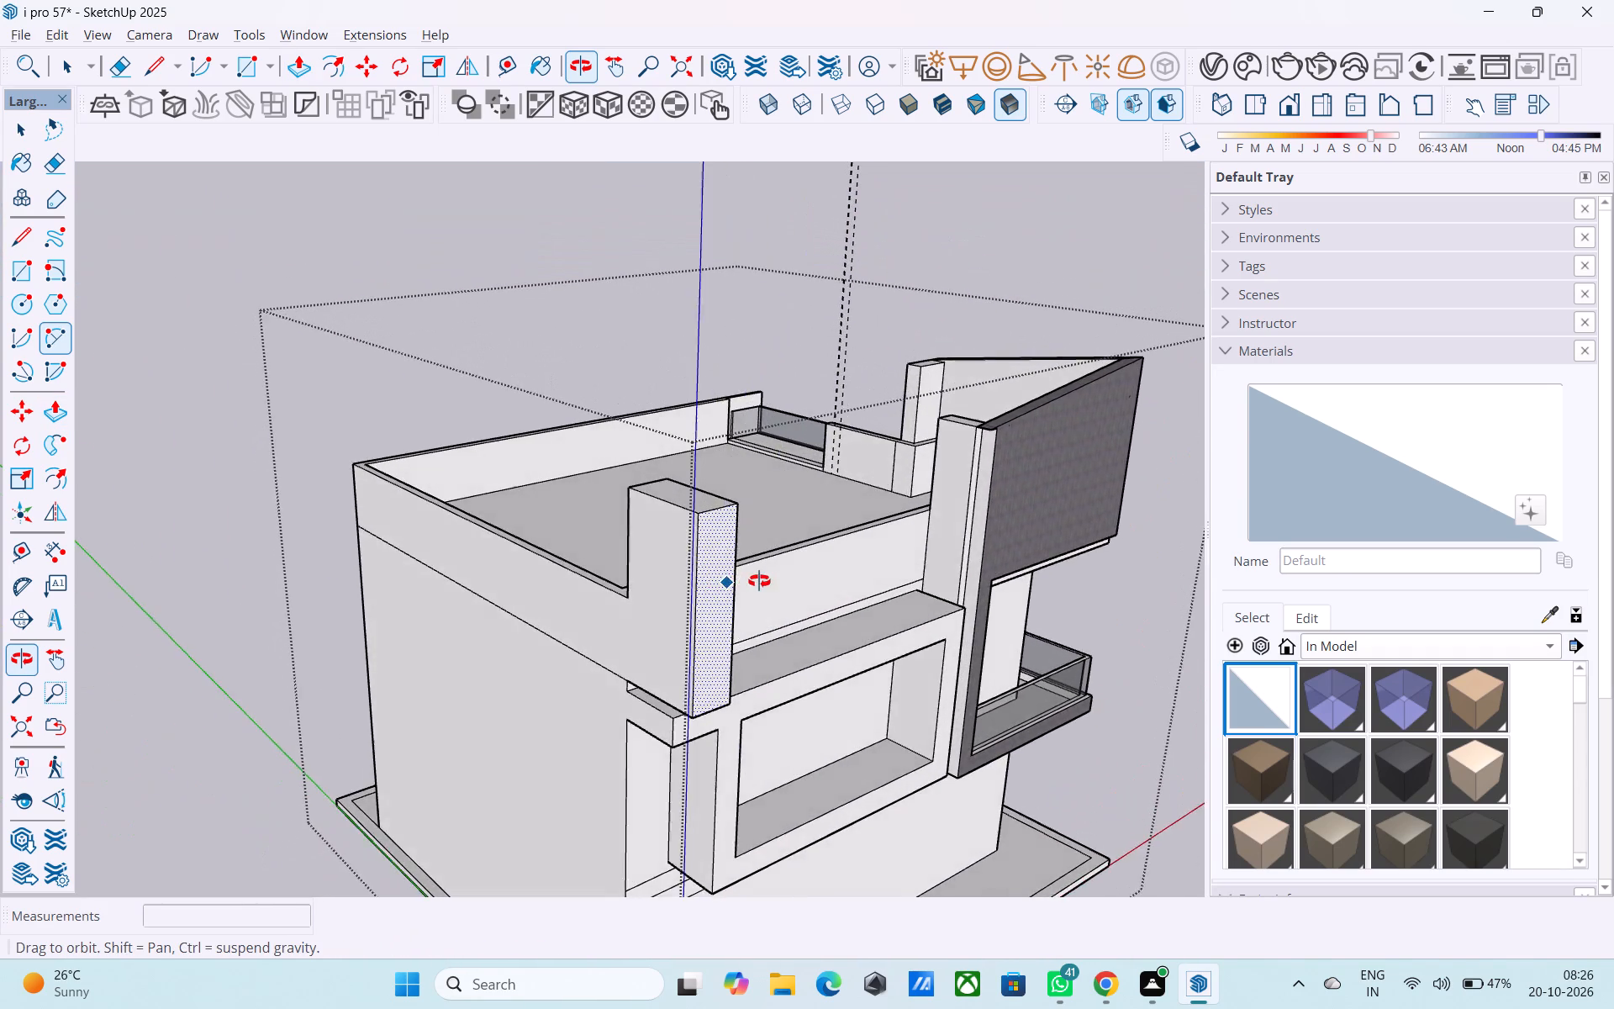
pyautogui.moveTo(759, 581); pyautogui.dragTo(920, 591, button='middle')
pyautogui.scroll(3, 950, 517)
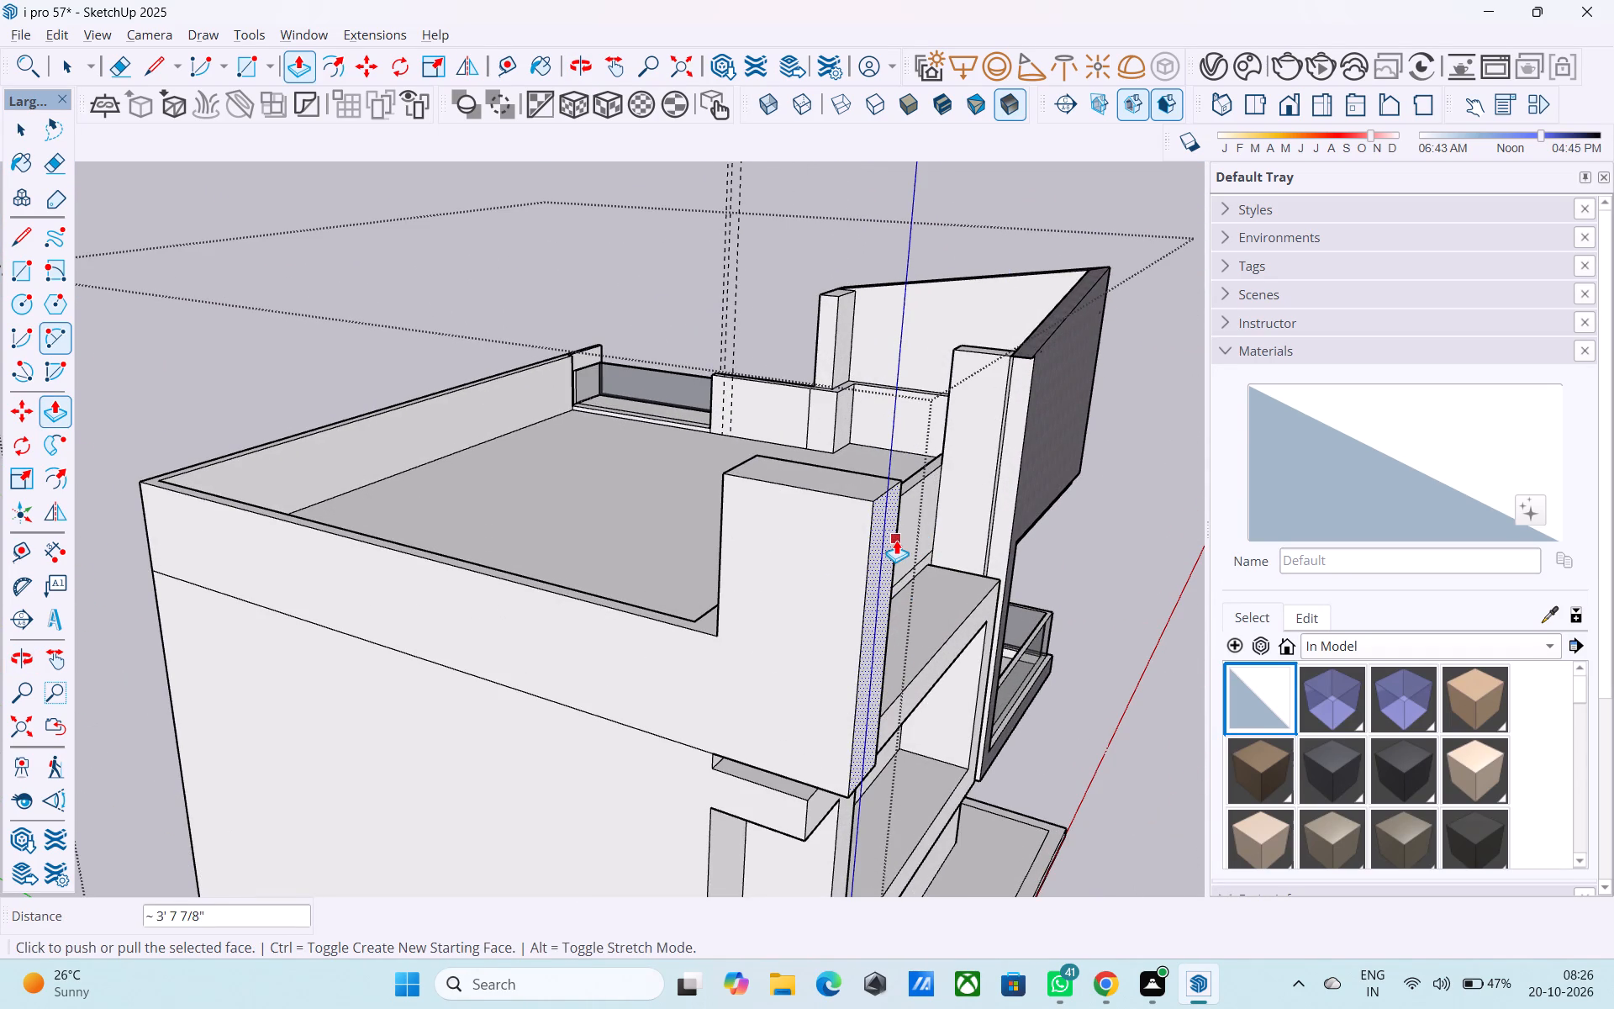
pyautogui.press('p')
pyautogui.click(896, 539)
pyautogui.click(1031, 358)
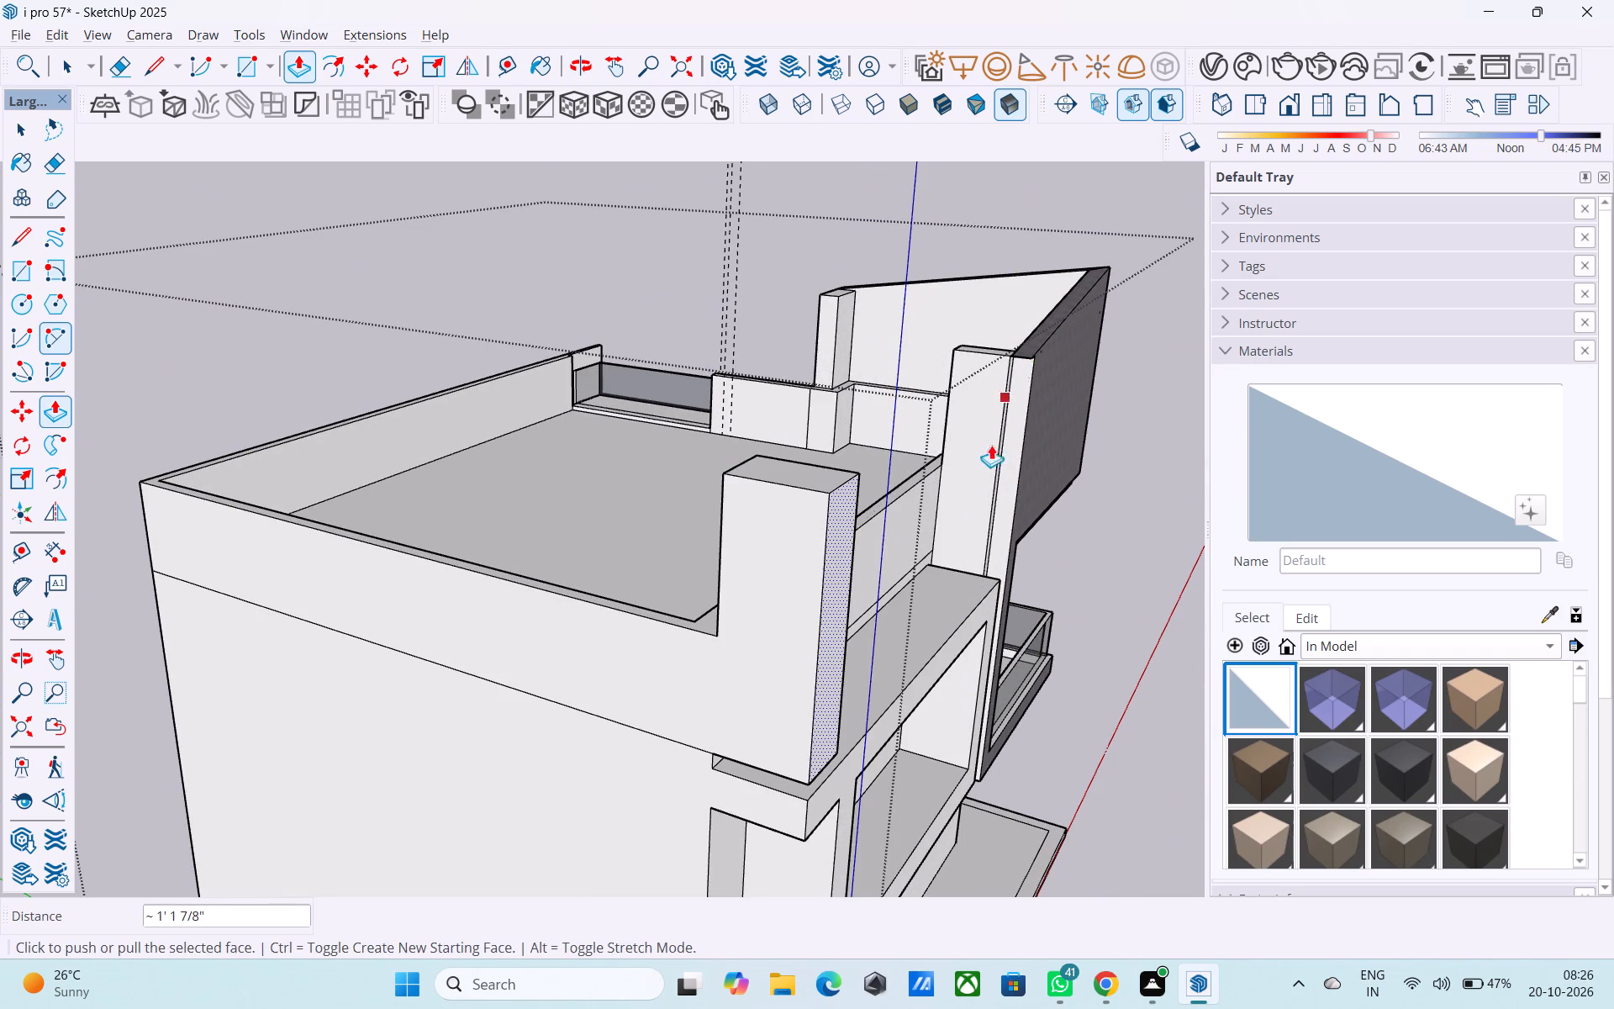
# Extend the rear parapet column's underside down 6" to meet the top of the side wall frame.
pyautogui.scroll(1, 984, 460)
pyautogui.moveTo(979, 465); pyautogui.dragTo(838, 357, button='middle')
pyautogui.scroll(-5, 844, 356)
pyautogui.moveTo(829, 387); pyautogui.dragTo(757, 353, button='middle')
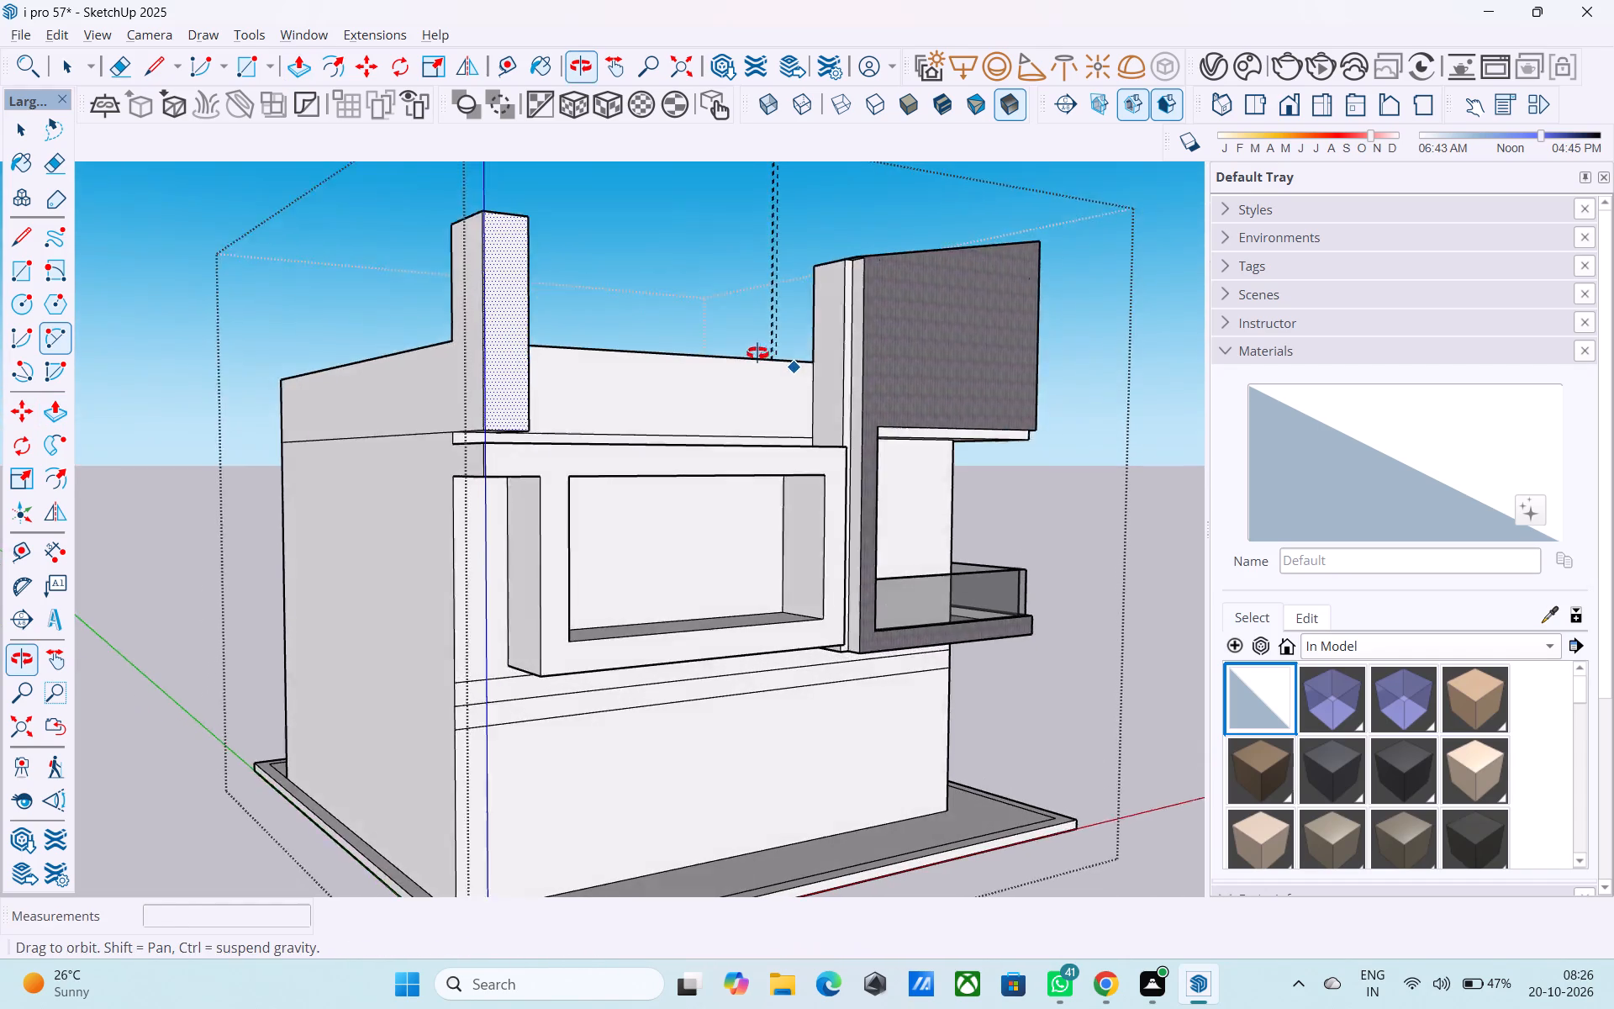
pyautogui.moveTo(757, 353); pyautogui.dragTo(699, 351, button='middle')
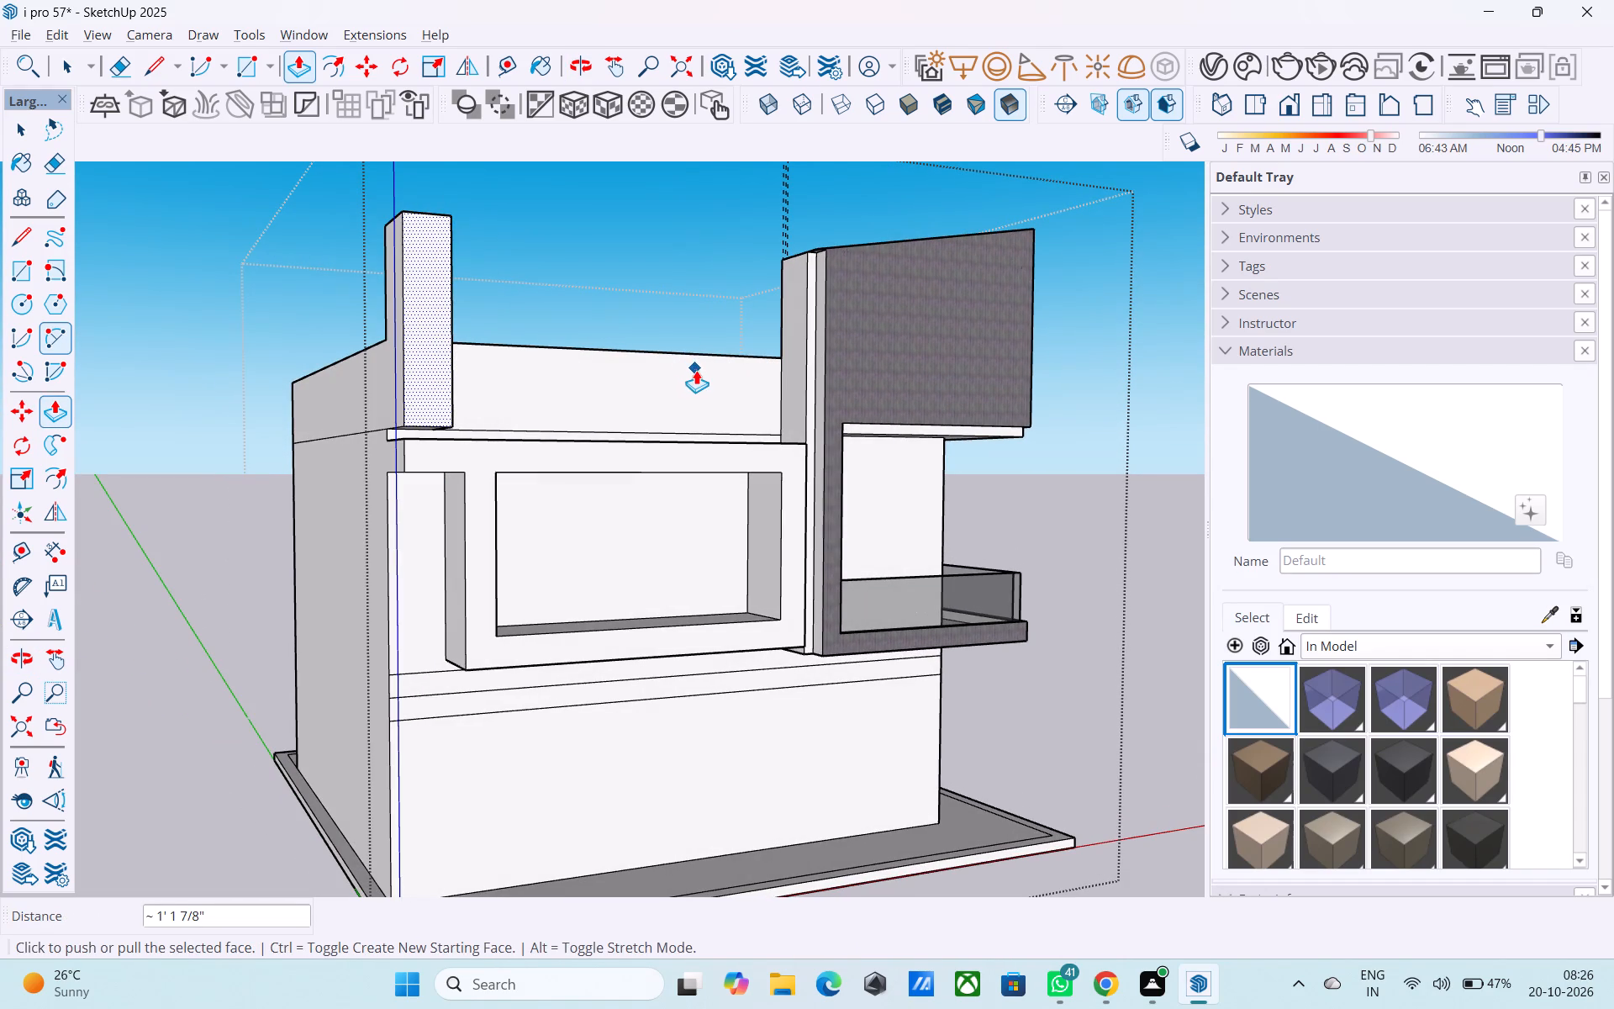
pyautogui.moveTo(612, 435); pyautogui.dragTo(780, 449, button='middle')
pyautogui.scroll(6, 684, 441)
pyautogui.moveTo(677, 440); pyautogui.dragTo(654, 364, button='middle')
pyautogui.scroll(2, 652, 367)
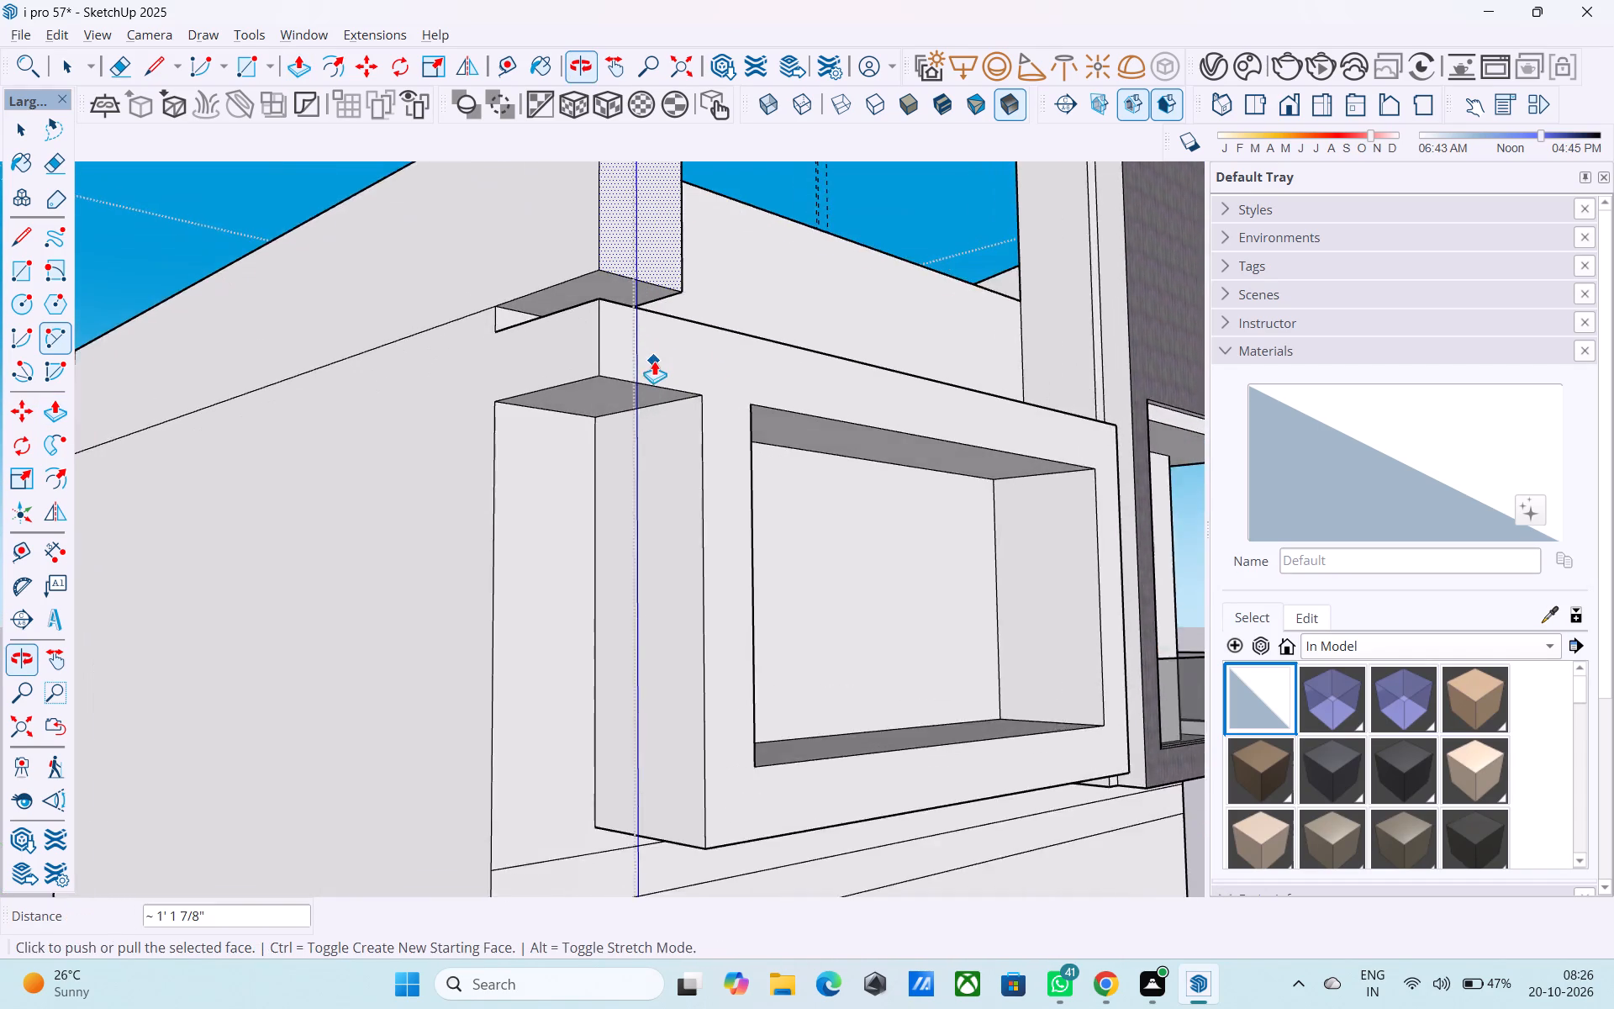
pyautogui.scroll(3, 654, 361)
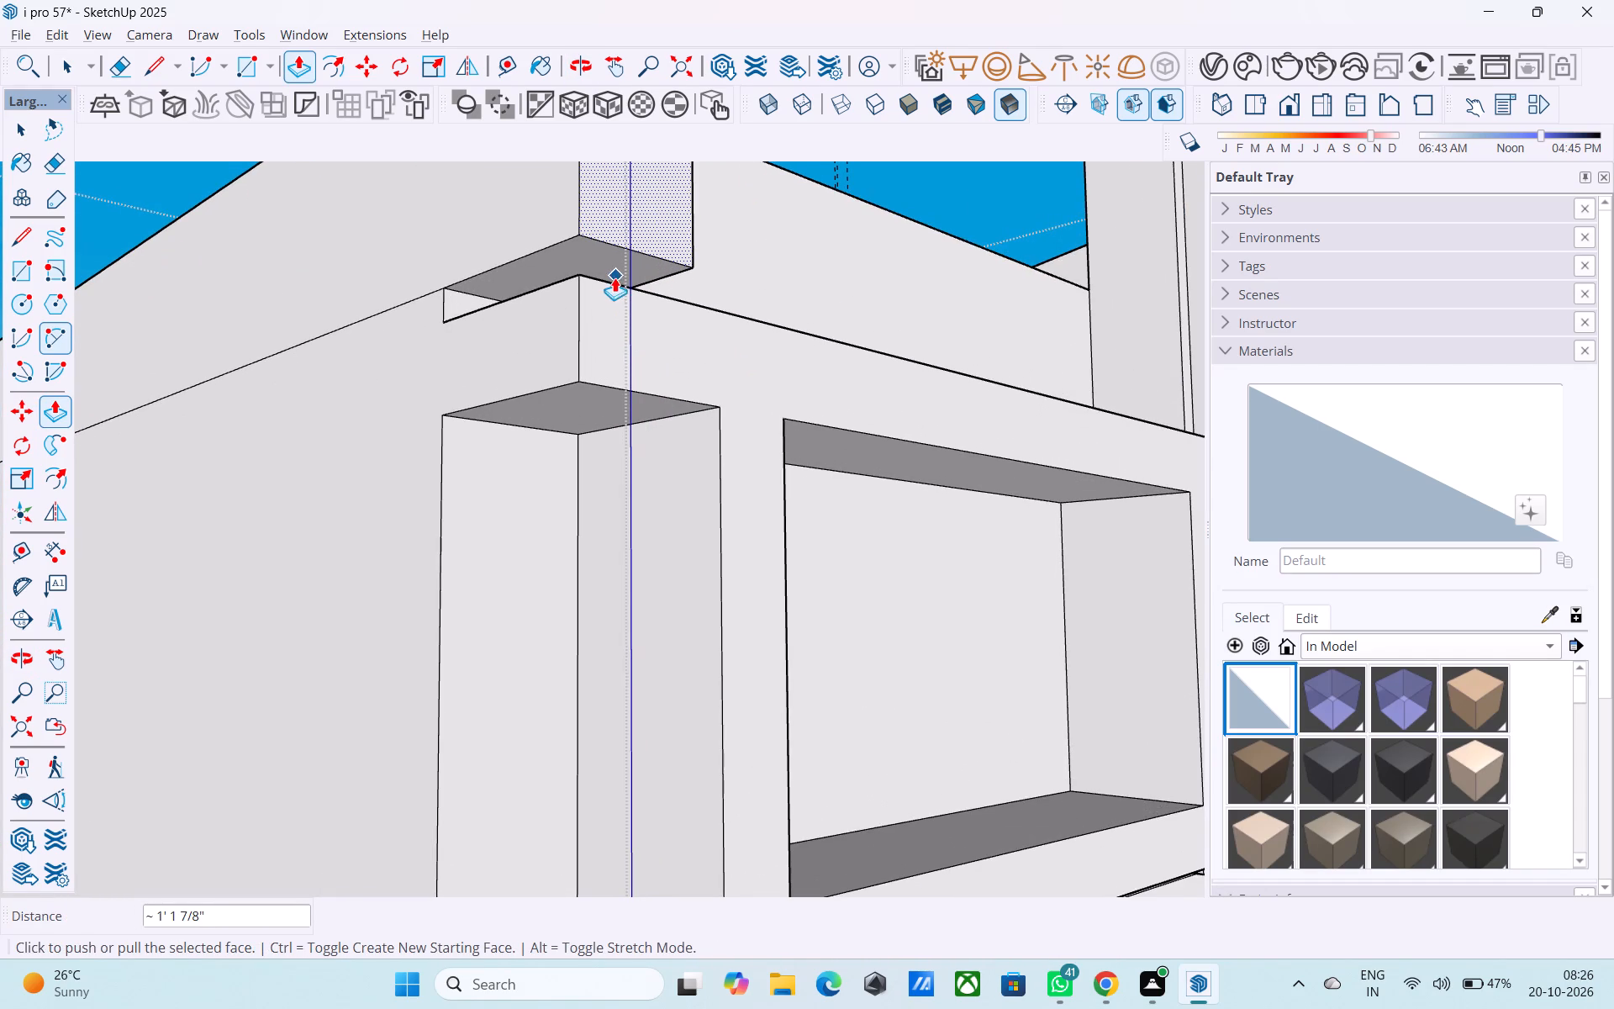
pyautogui.press('space')
pyautogui.click(588, 251)
pyautogui.press('p')
pyautogui.click(588, 250)
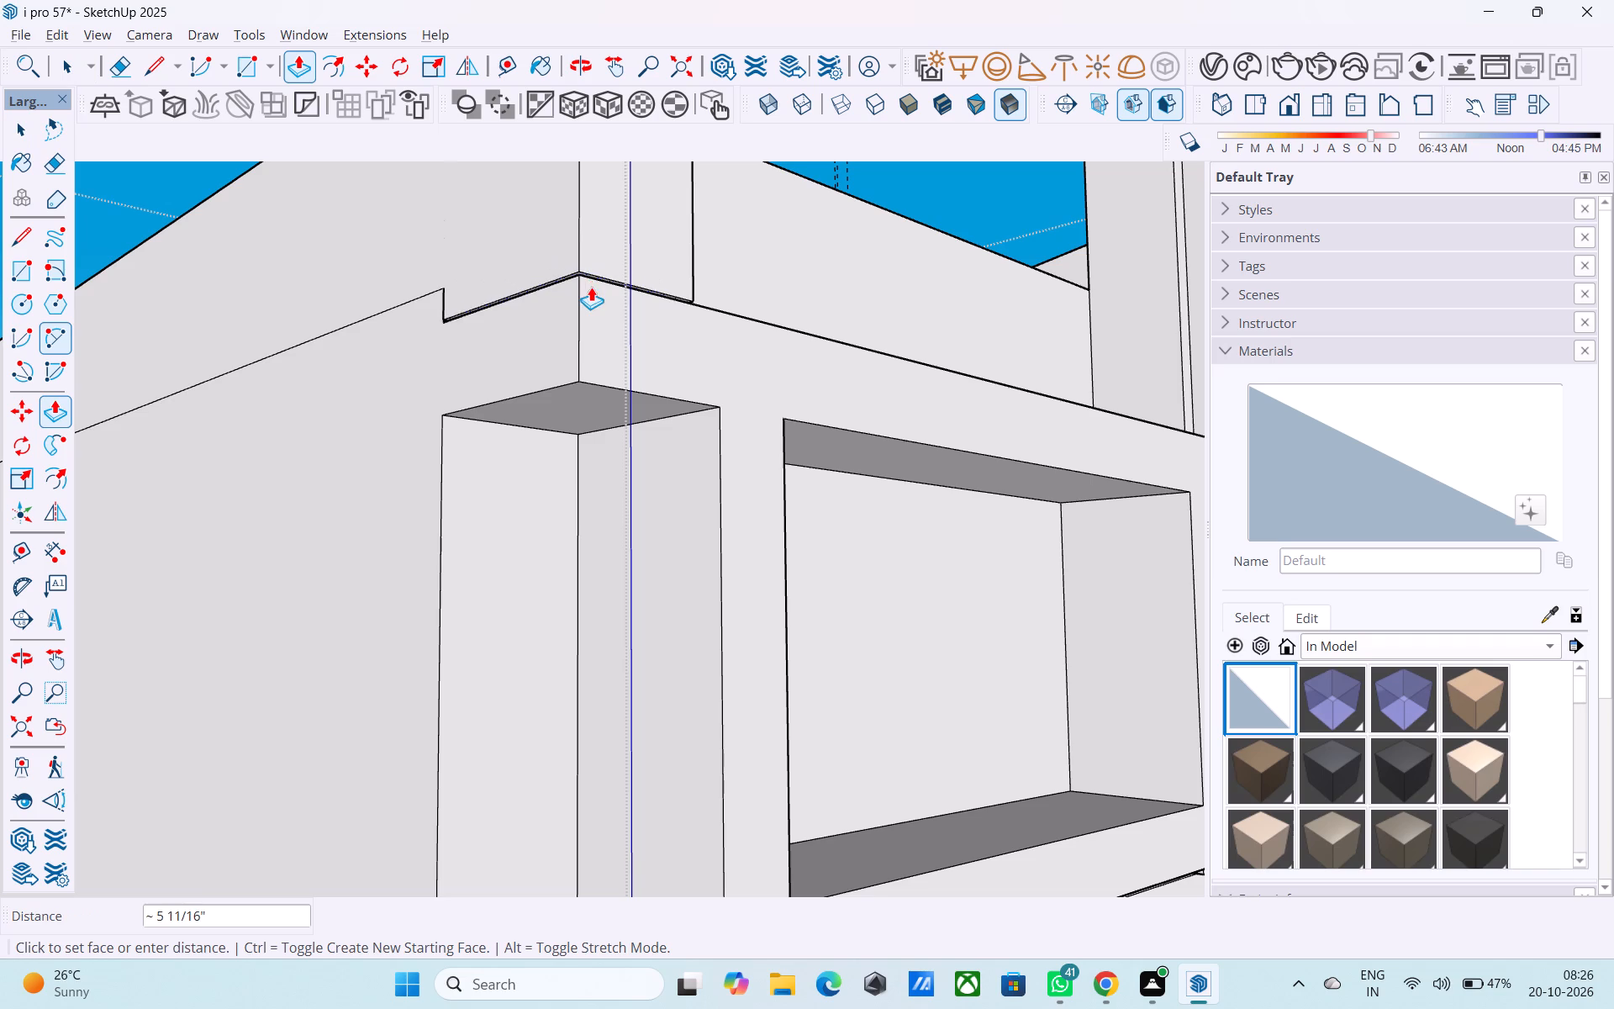
pyautogui.click(650, 289)
# Copy the bottom edge of the narrow return face between the side wall frame and textured panel 6" upward.
pyautogui.moveTo(650, 289); pyautogui.dragTo(430, 444, button='middle')
pyautogui.scroll(-5, 420, 422)
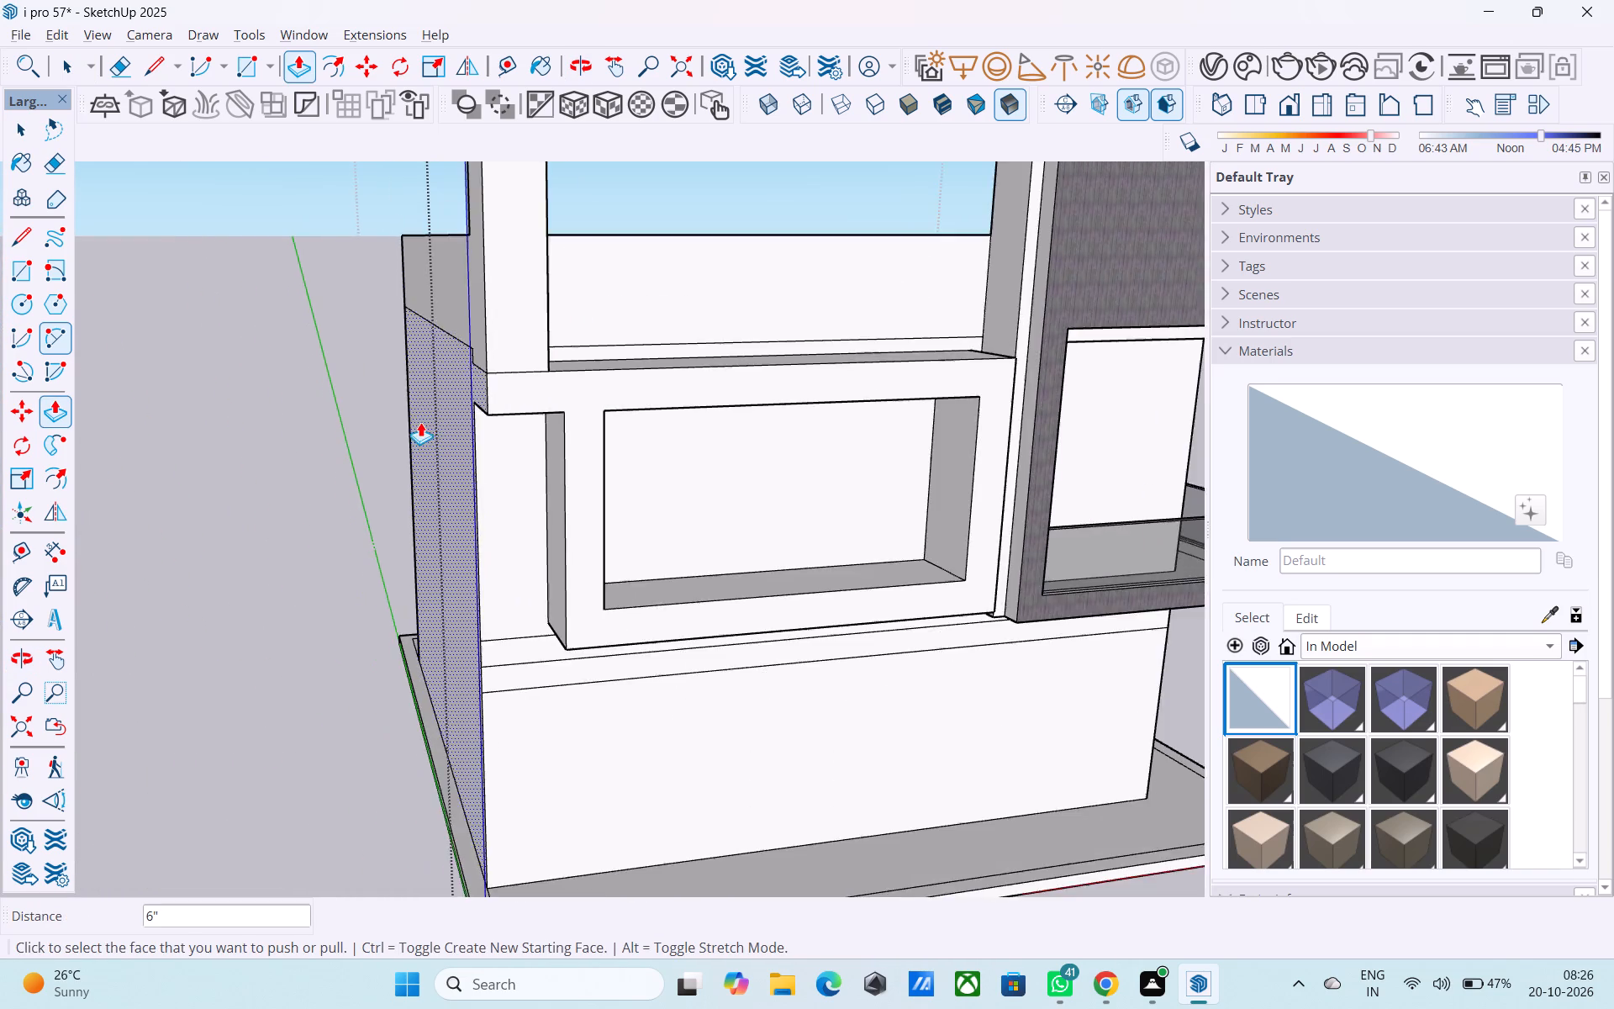
pyautogui.scroll(-5, 420, 422)
pyautogui.moveTo(629, 408); pyautogui.dragTo(414, 425, button='middle')
pyautogui.moveTo(697, 434); pyautogui.dragTo(746, 300, button='middle')
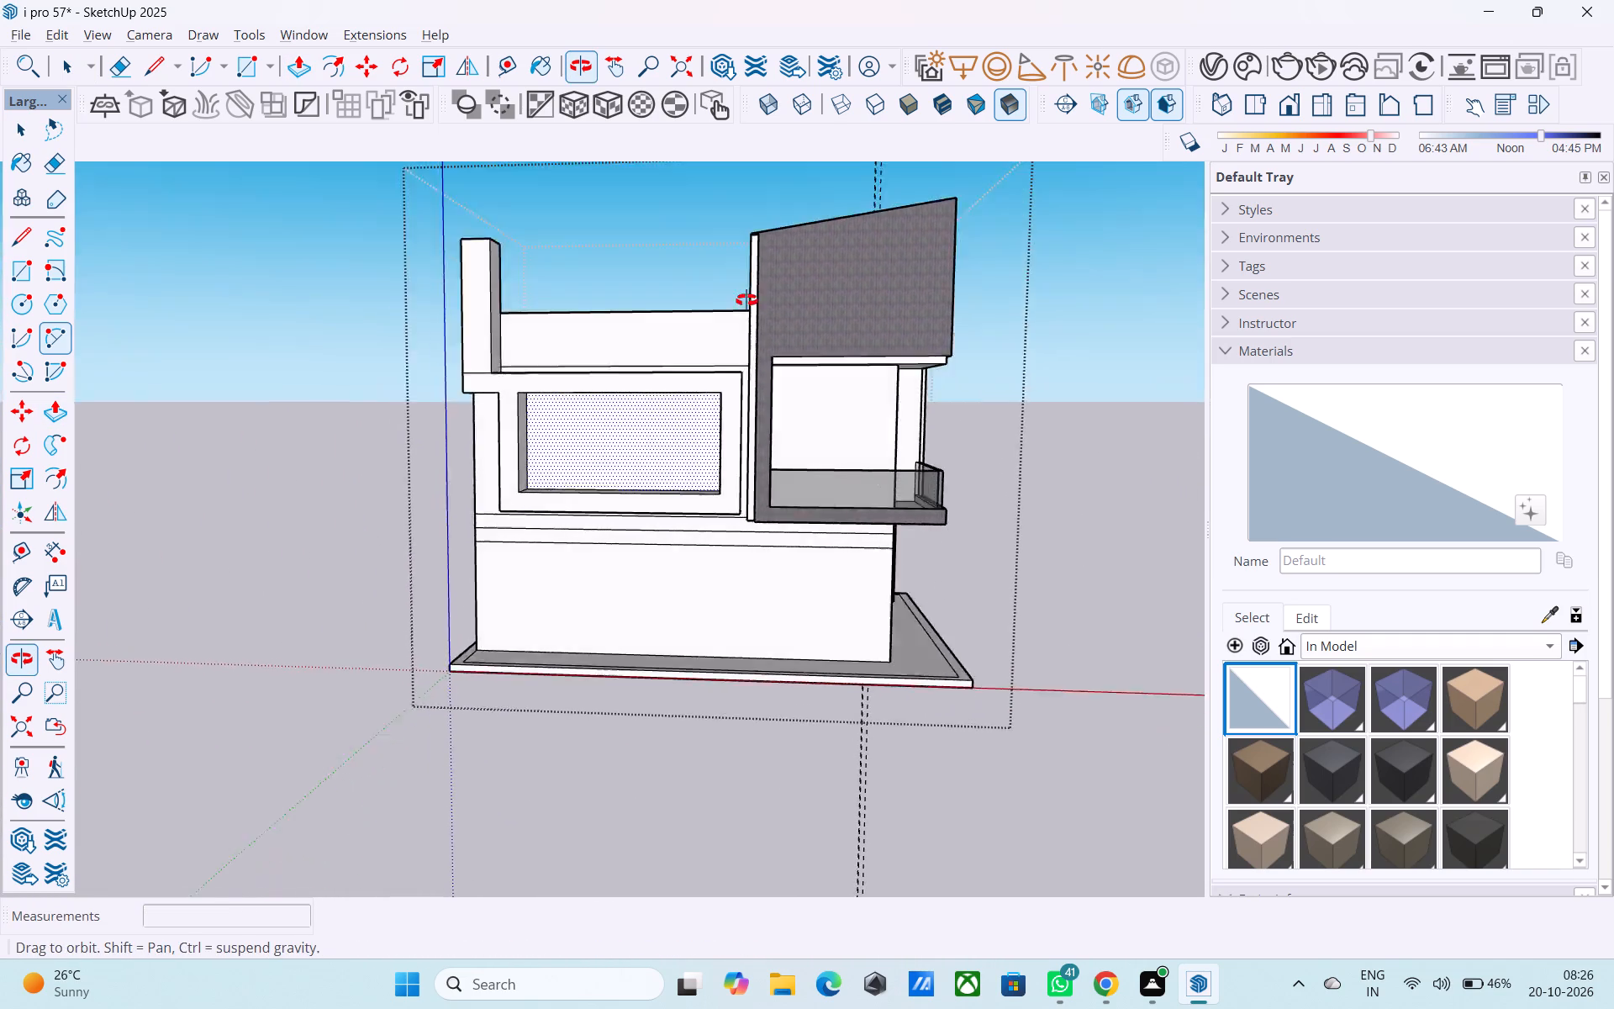
pyautogui.moveTo(746, 300); pyautogui.dragTo(756, 279, button='middle')
pyautogui.scroll(7, 790, 476)
pyautogui.moveTo(721, 516); pyautogui.dragTo(838, 512, button='middle')
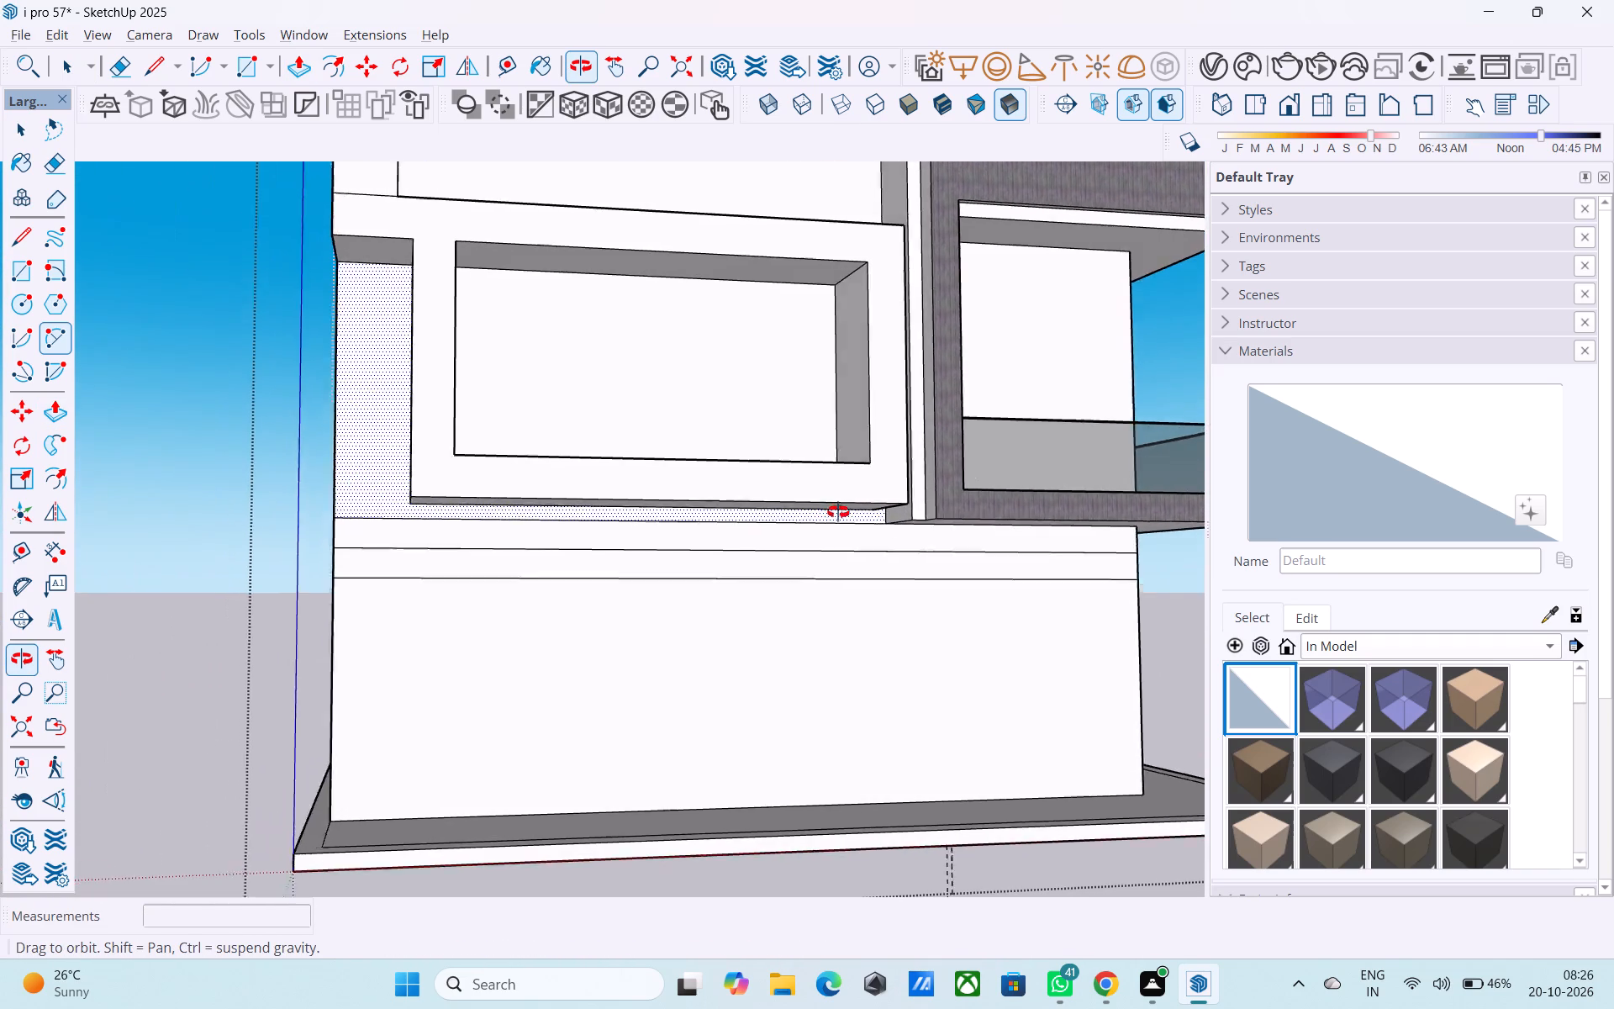
pyautogui.scroll(6, 838, 512)
pyautogui.moveTo(838, 512); pyautogui.dragTo(838, 511, button='middle')
pyautogui.moveTo(905, 510); pyautogui.dragTo(887, 490, button='middle')
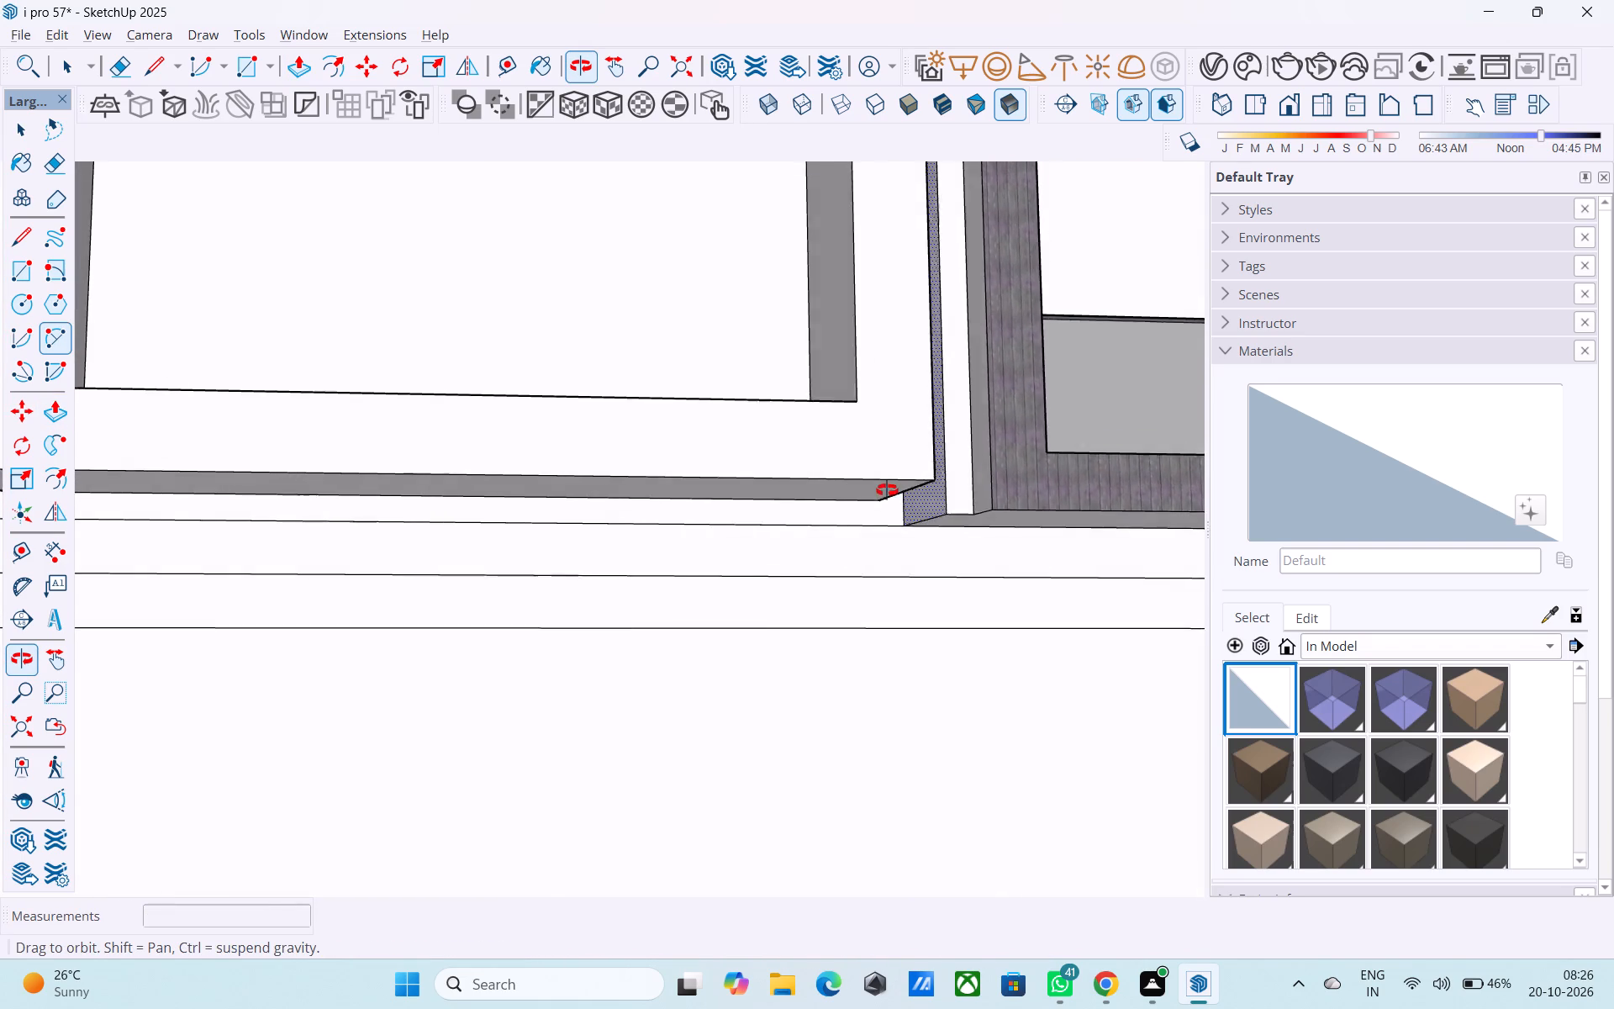
pyautogui.moveTo(887, 490); pyautogui.dragTo(931, 494, button='middle')
pyautogui.press('space')
pyautogui.scroll(2, 932, 495)
pyautogui.press('l')
pyautogui.press('space')
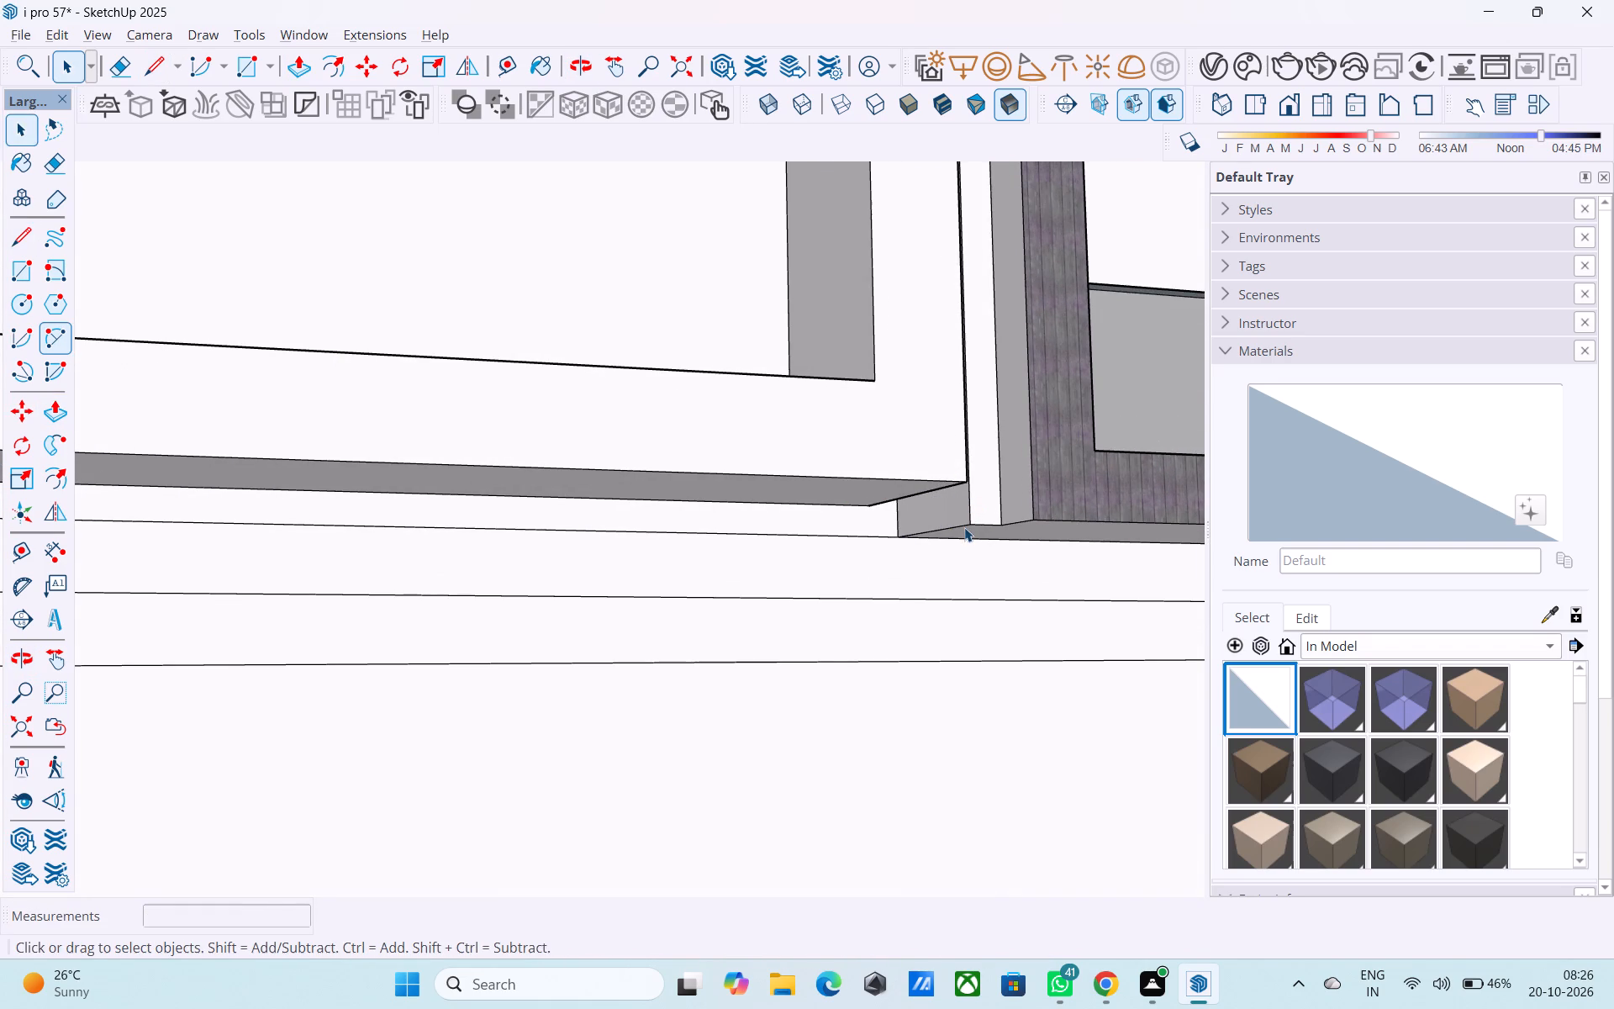
pyautogui.click(964, 526)
pyautogui.press('m')
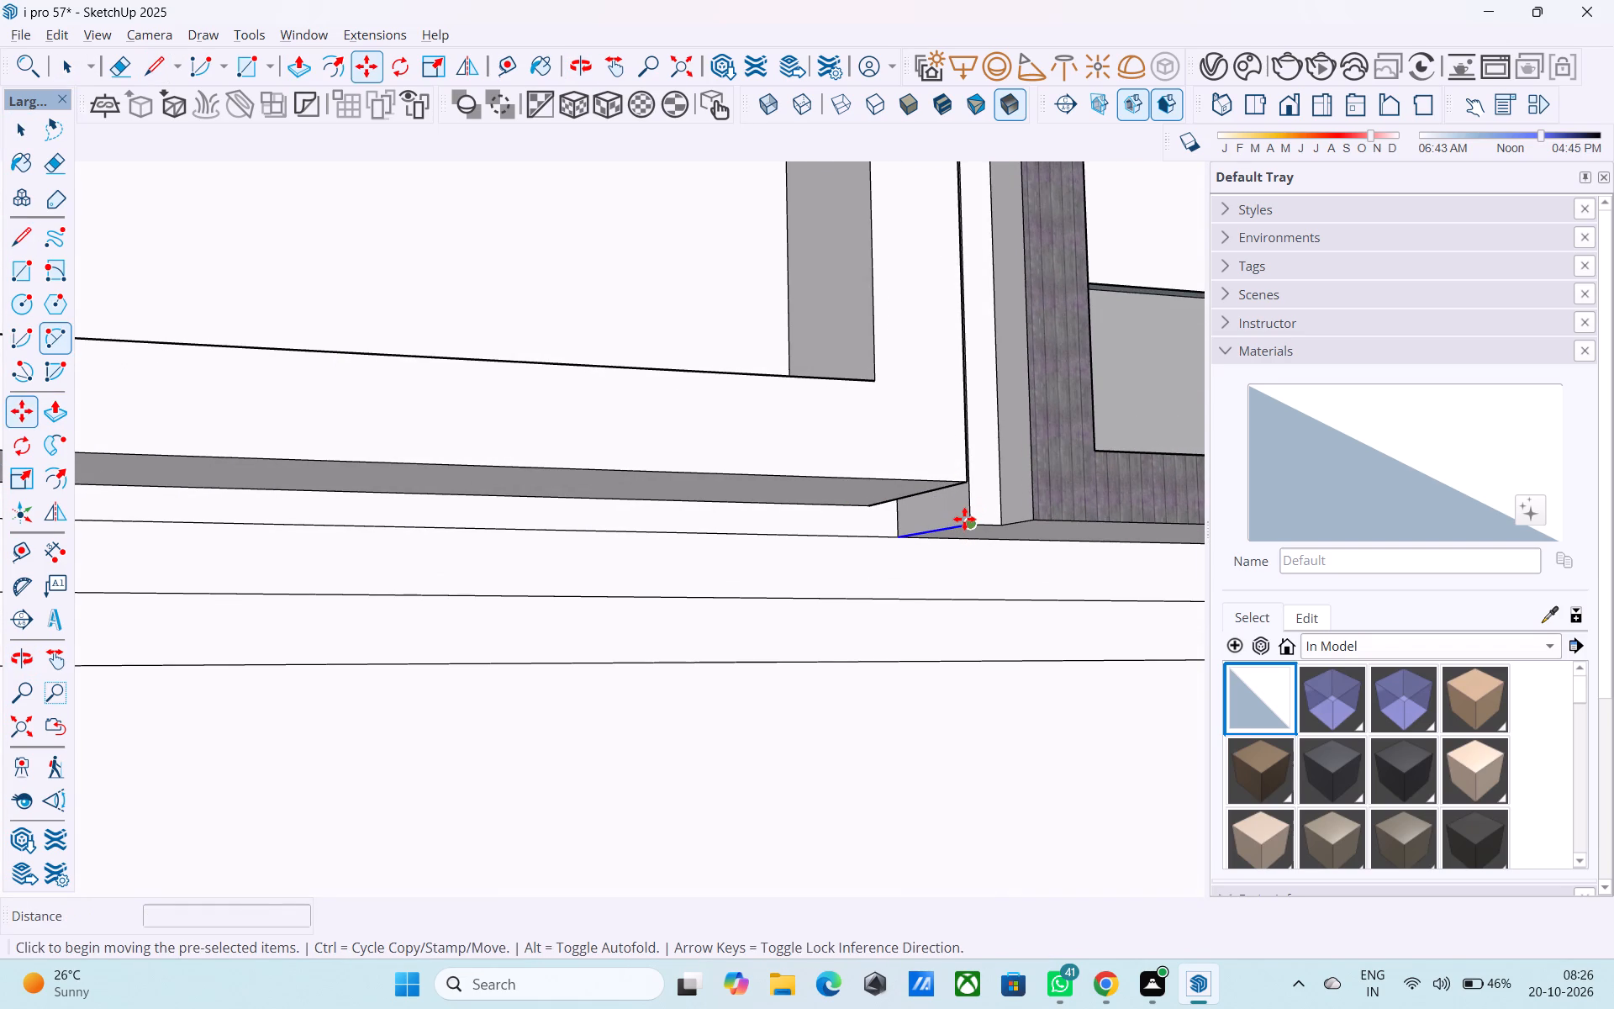
pyautogui.click(968, 522)
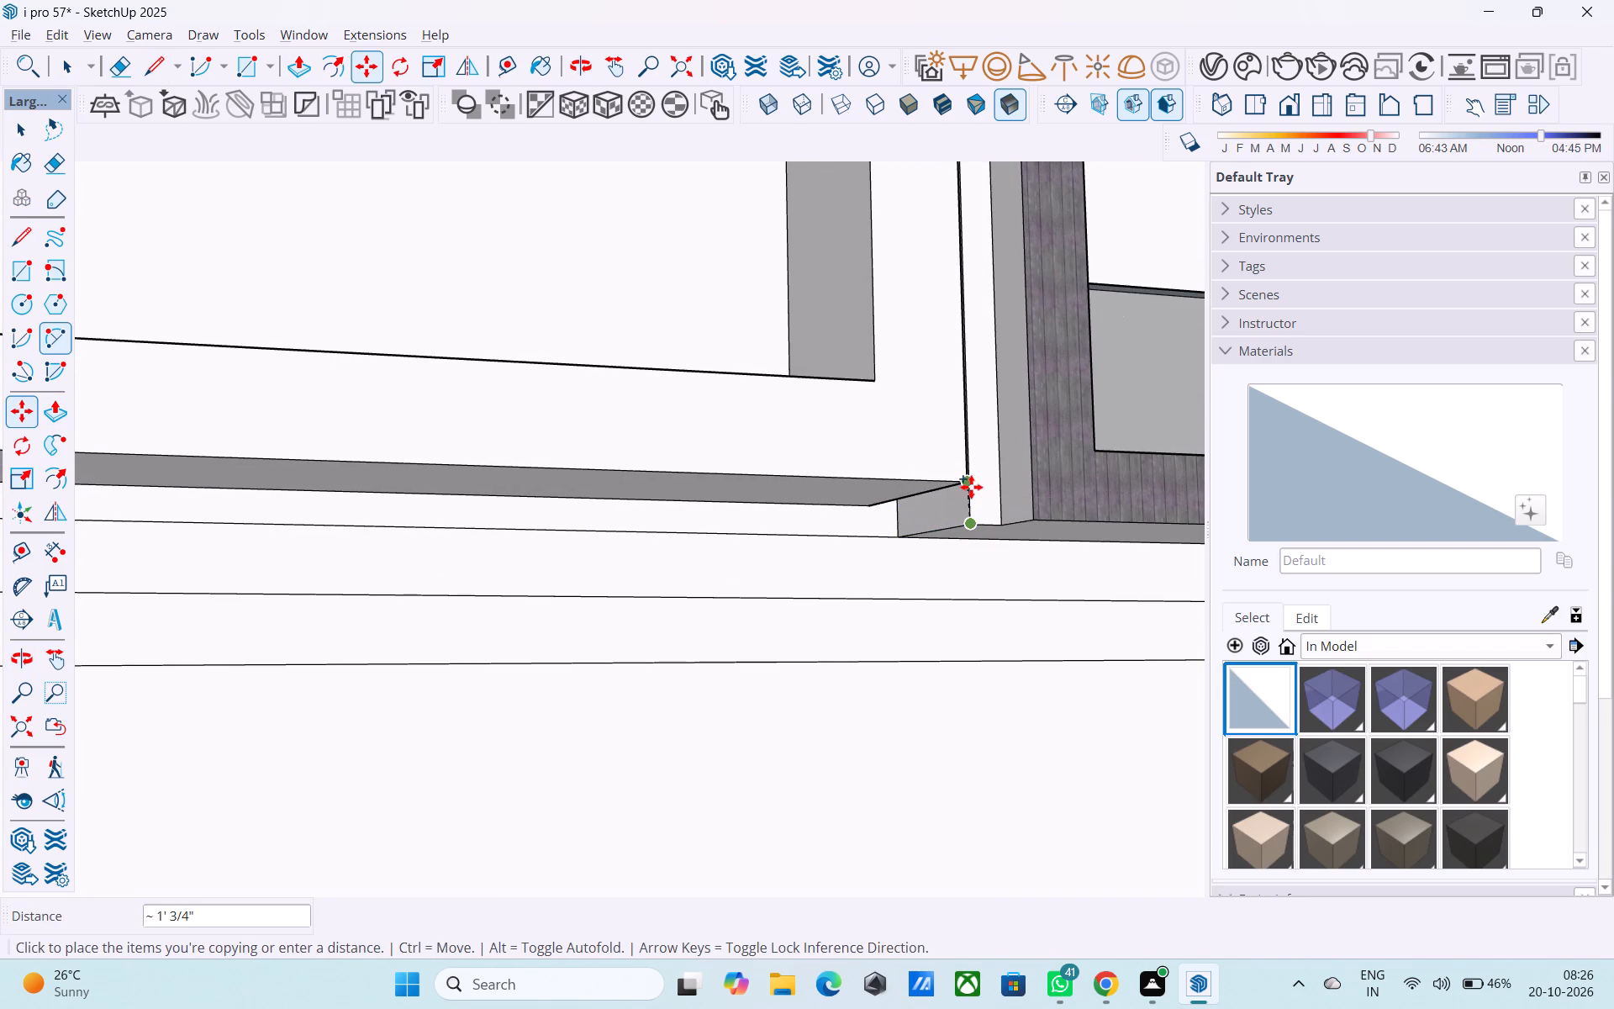
pyautogui.moveTo(963, 498); pyautogui.dragTo(872, 549, button='middle')
pyautogui.scroll(4, 933, 495)
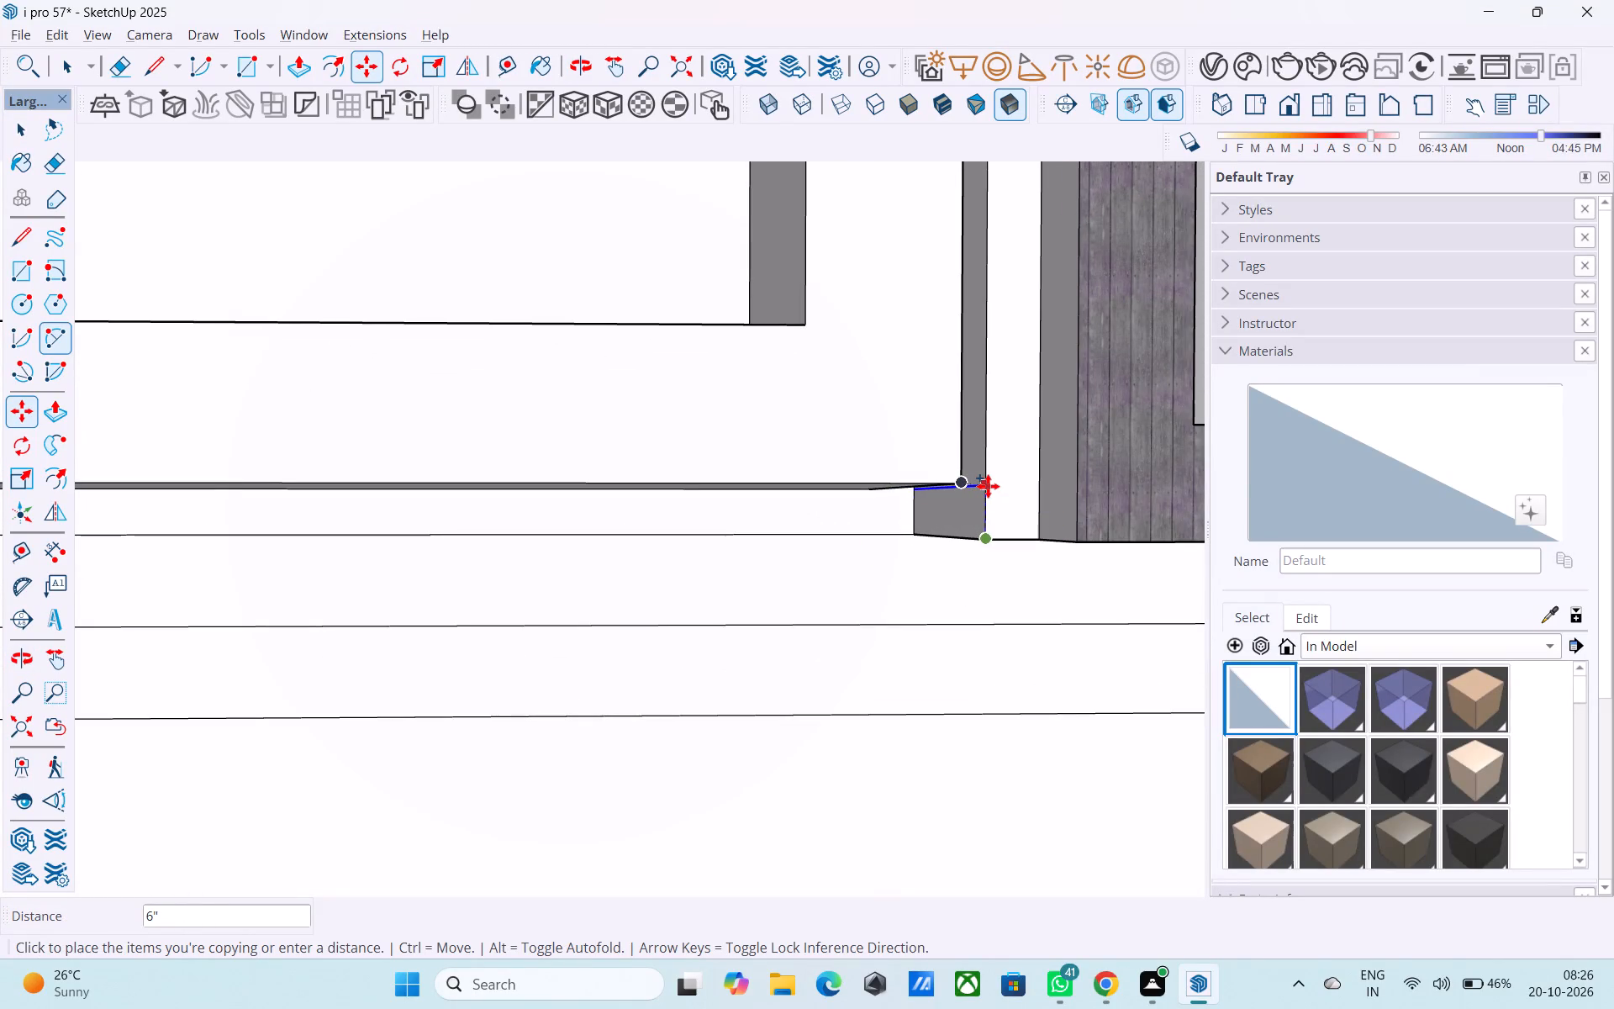
pyautogui.write('6"')
pyautogui.press('Return')
# Pull the small 6" high face at the bottom of the return about 11' 10" along the side wall frame's underside.
pyautogui.press('space')
pyautogui.click(973, 511)
pyautogui.press('p')
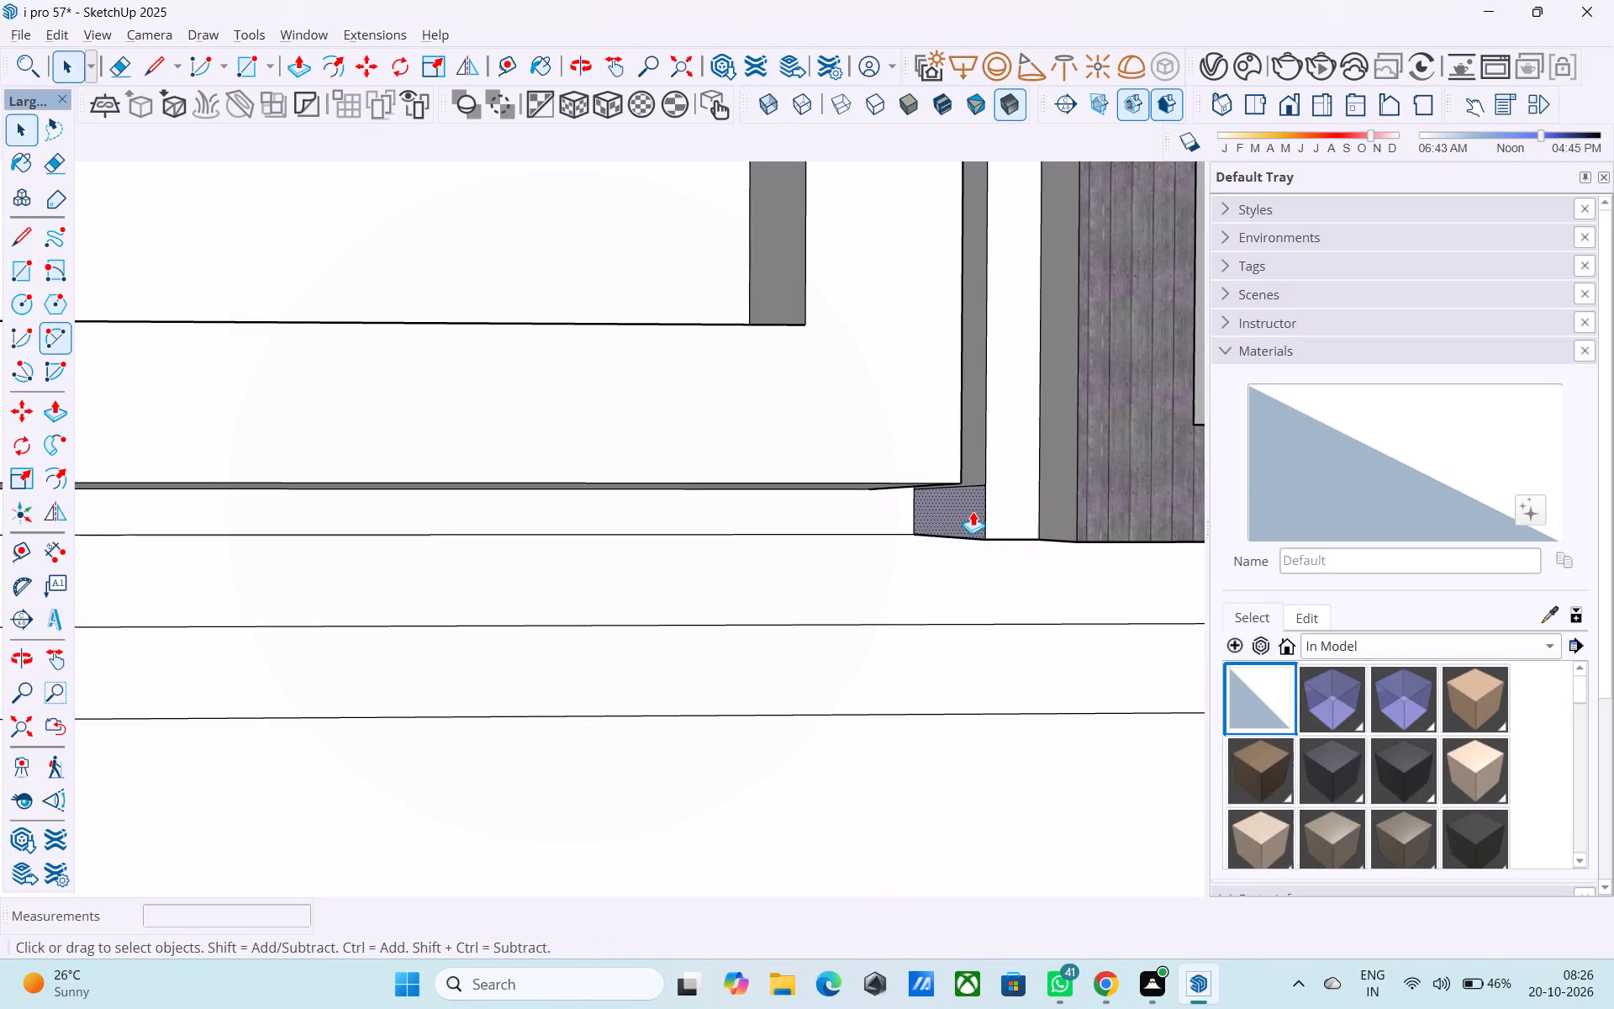
pyautogui.click(973, 511)
pyautogui.scroll(-15, 833, 510)
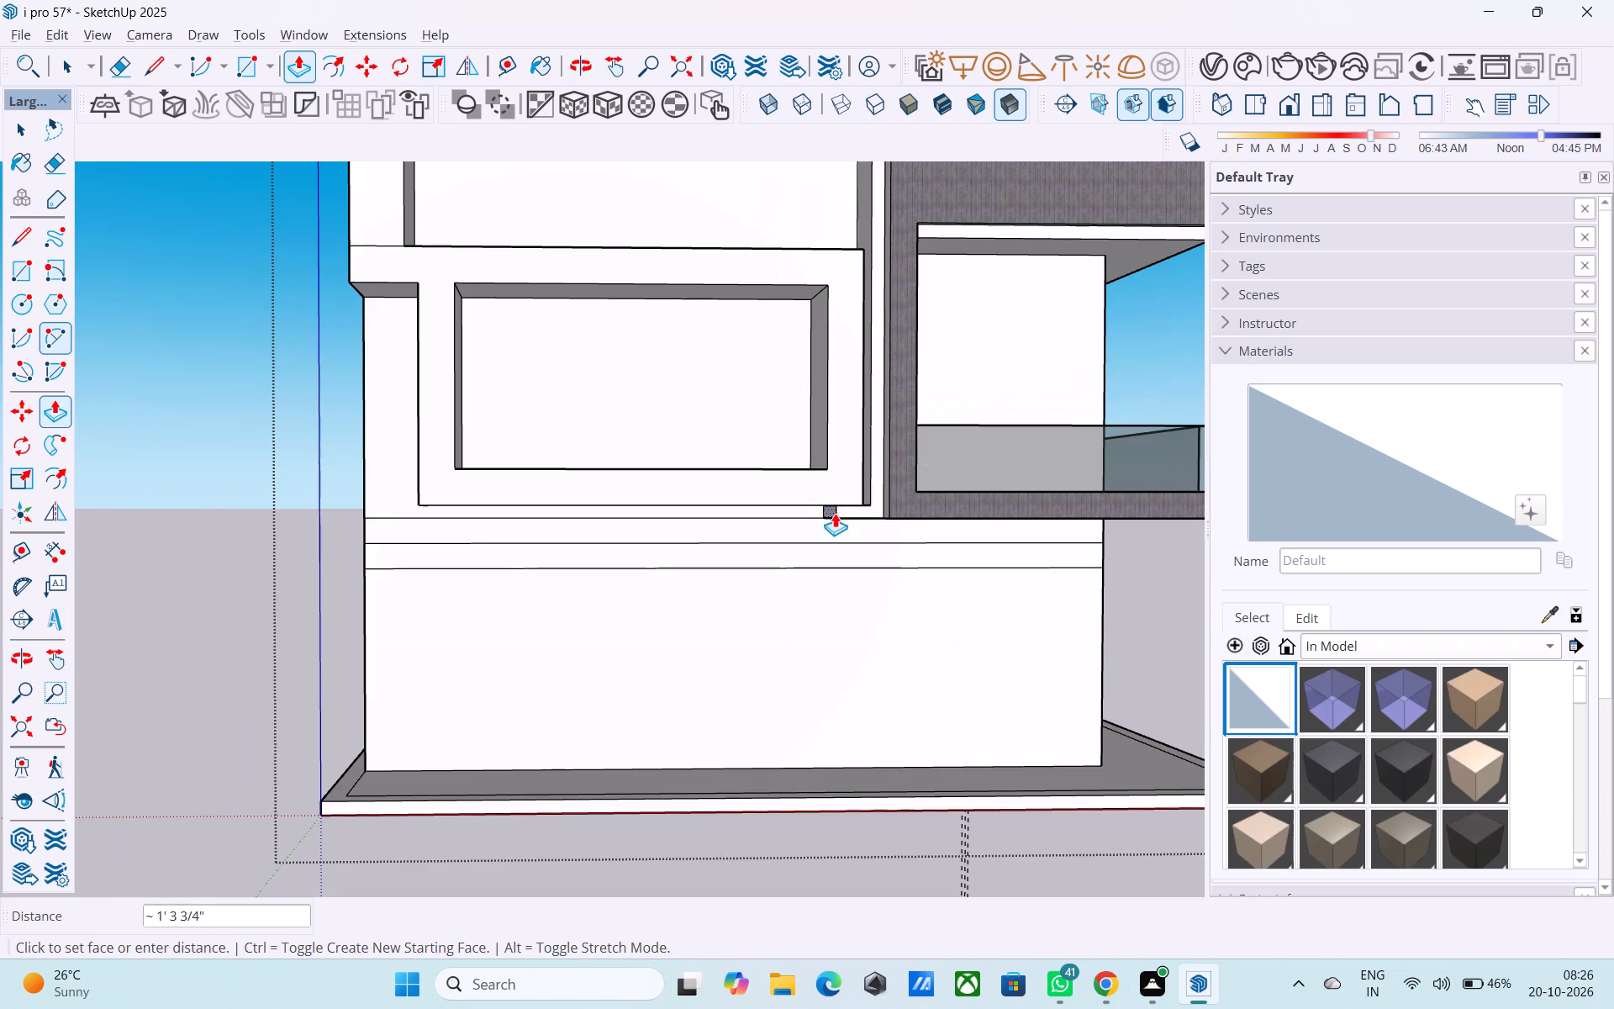
pyautogui.moveTo(546, 483); pyautogui.dragTo(886, 499, button='middle')
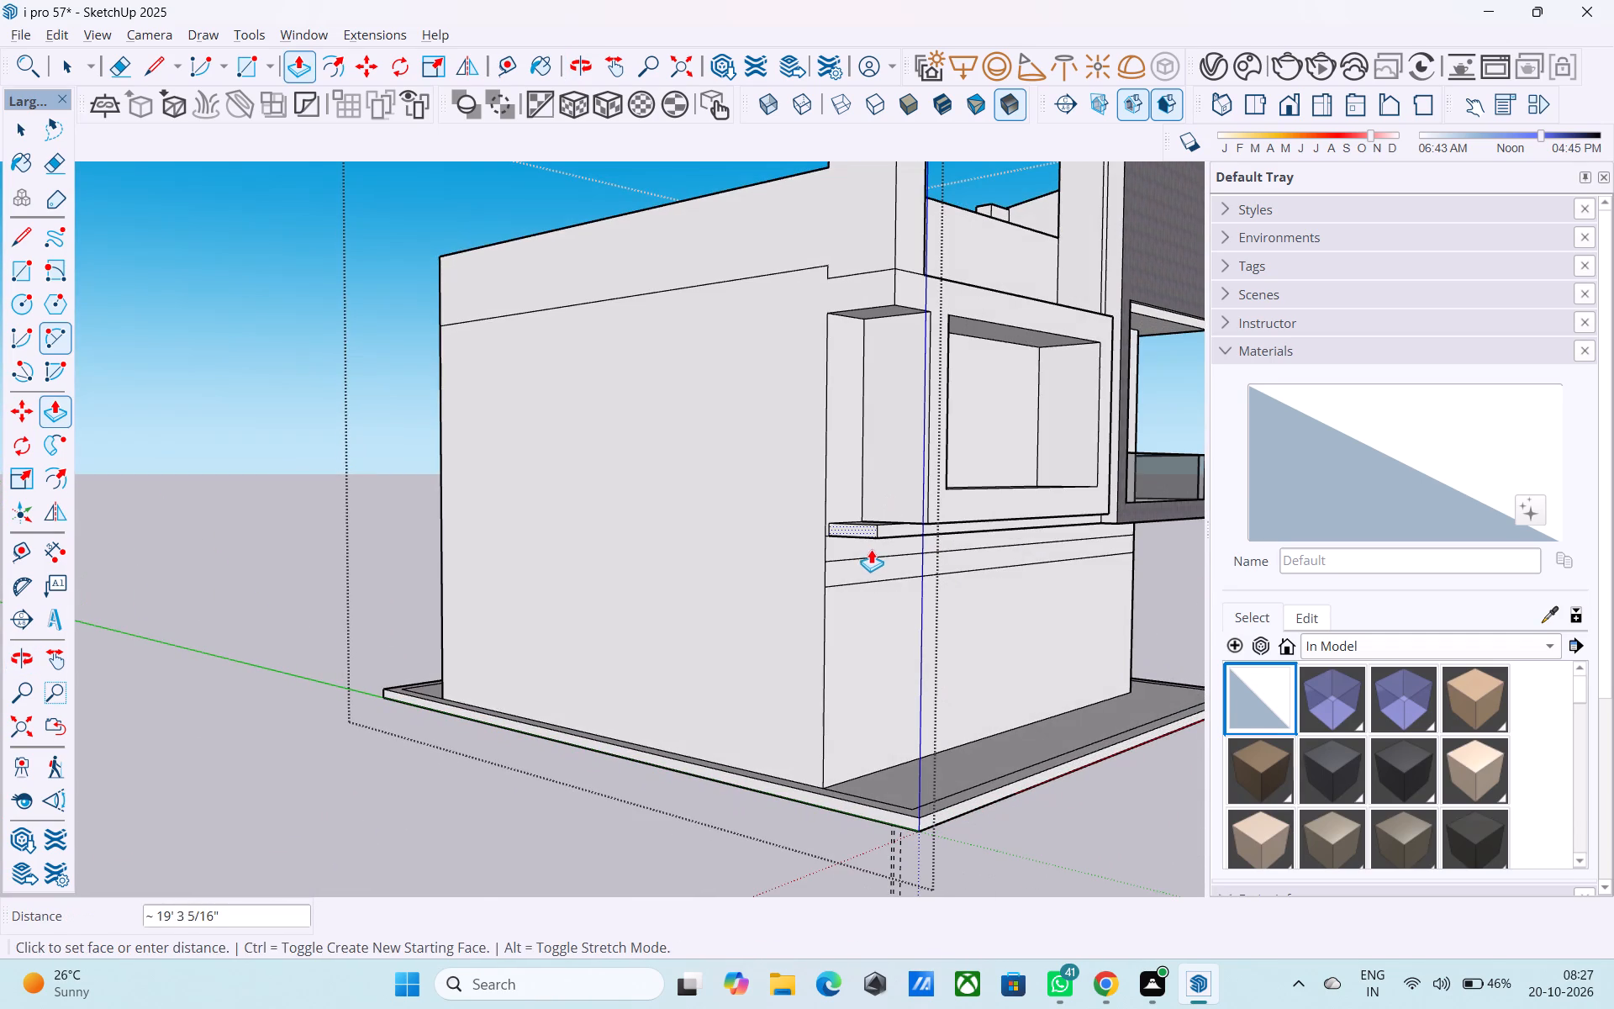
pyautogui.scroll(3, 867, 547)
pyautogui.moveTo(867, 545); pyautogui.dragTo(782, 485, button='middle')
pyautogui.scroll(1, 791, 491)
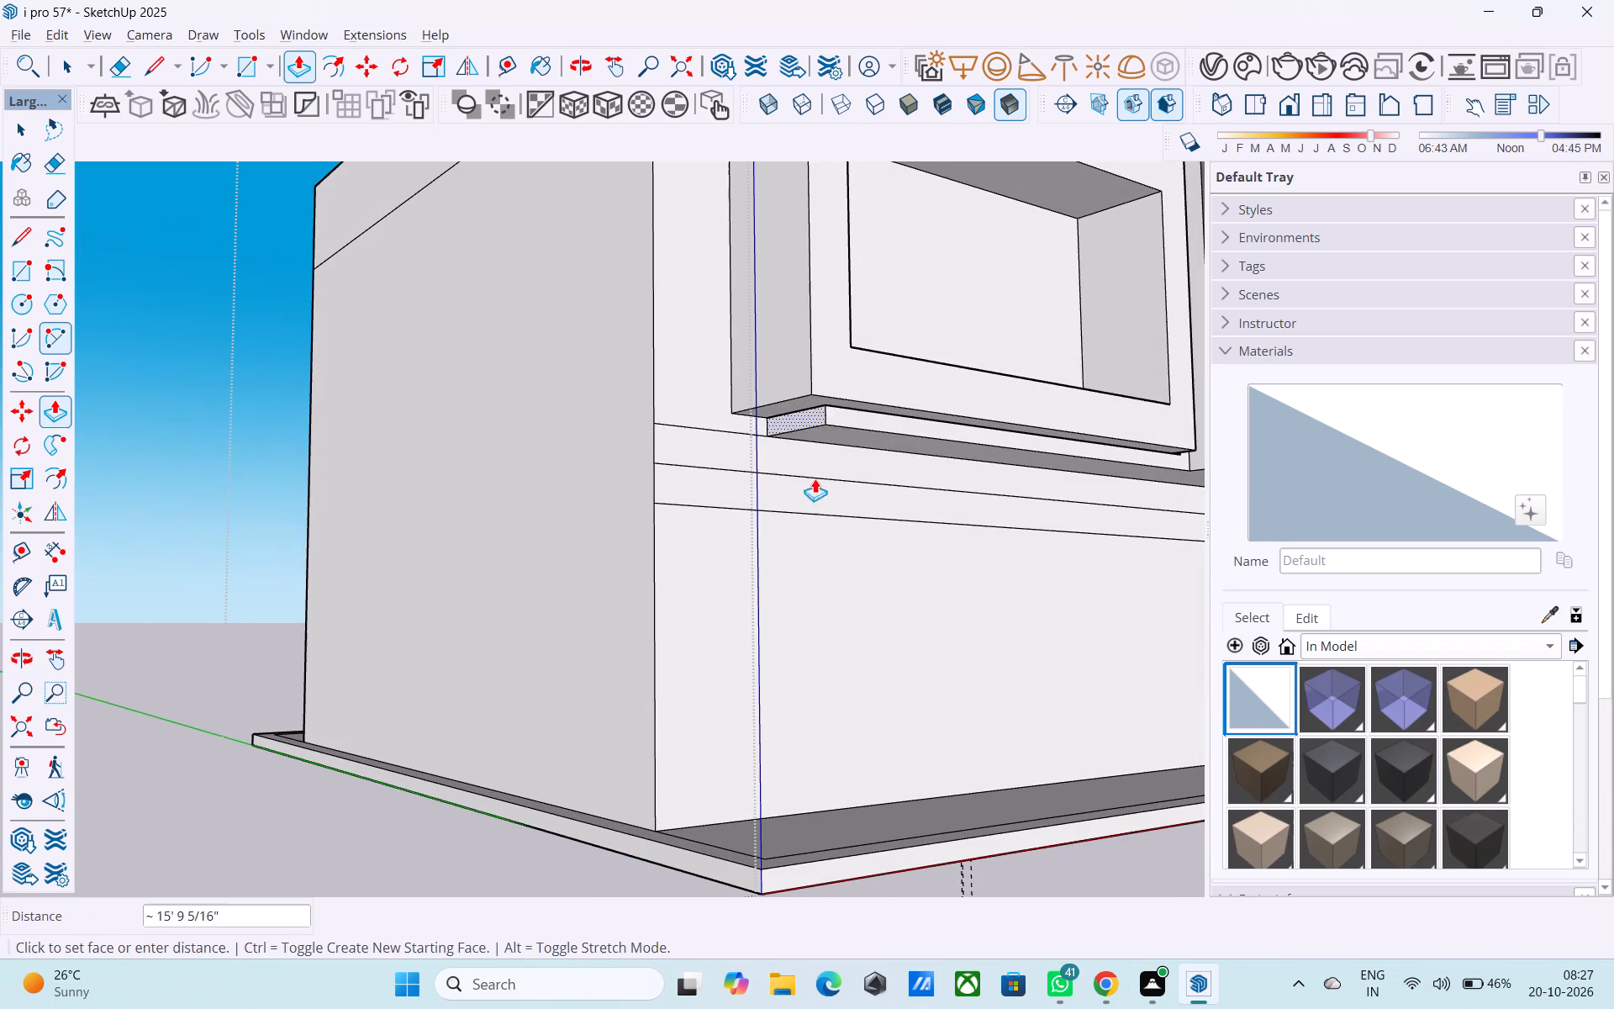
pyautogui.click(922, 431)
# Examine the ledge under the side wall frame, the extended parapet column and the house's front corner from several angles.
pyautogui.moveTo(873, 443); pyautogui.dragTo(483, 560, button='middle')
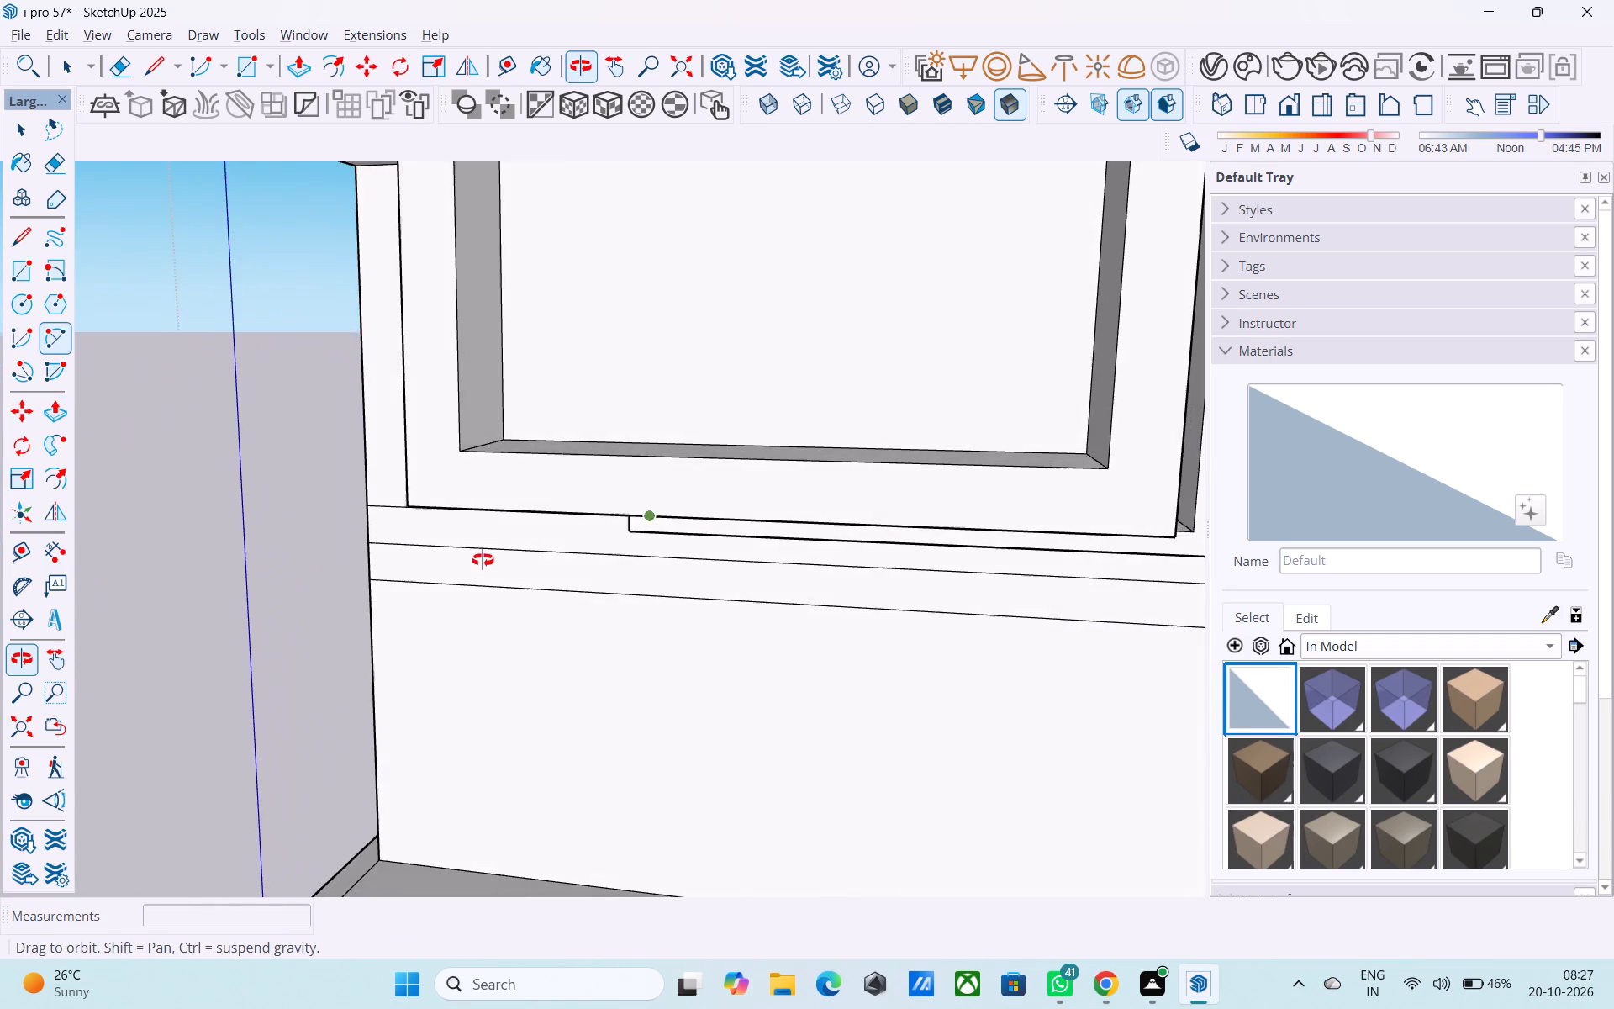
pyautogui.moveTo(483, 560); pyautogui.dragTo(483, 562, button='middle')
pyautogui.scroll(-4, 463, 551)
pyautogui.moveTo(684, 535); pyautogui.dragTo(685, 522, button='middle')
pyautogui.scroll(3, 797, 477)
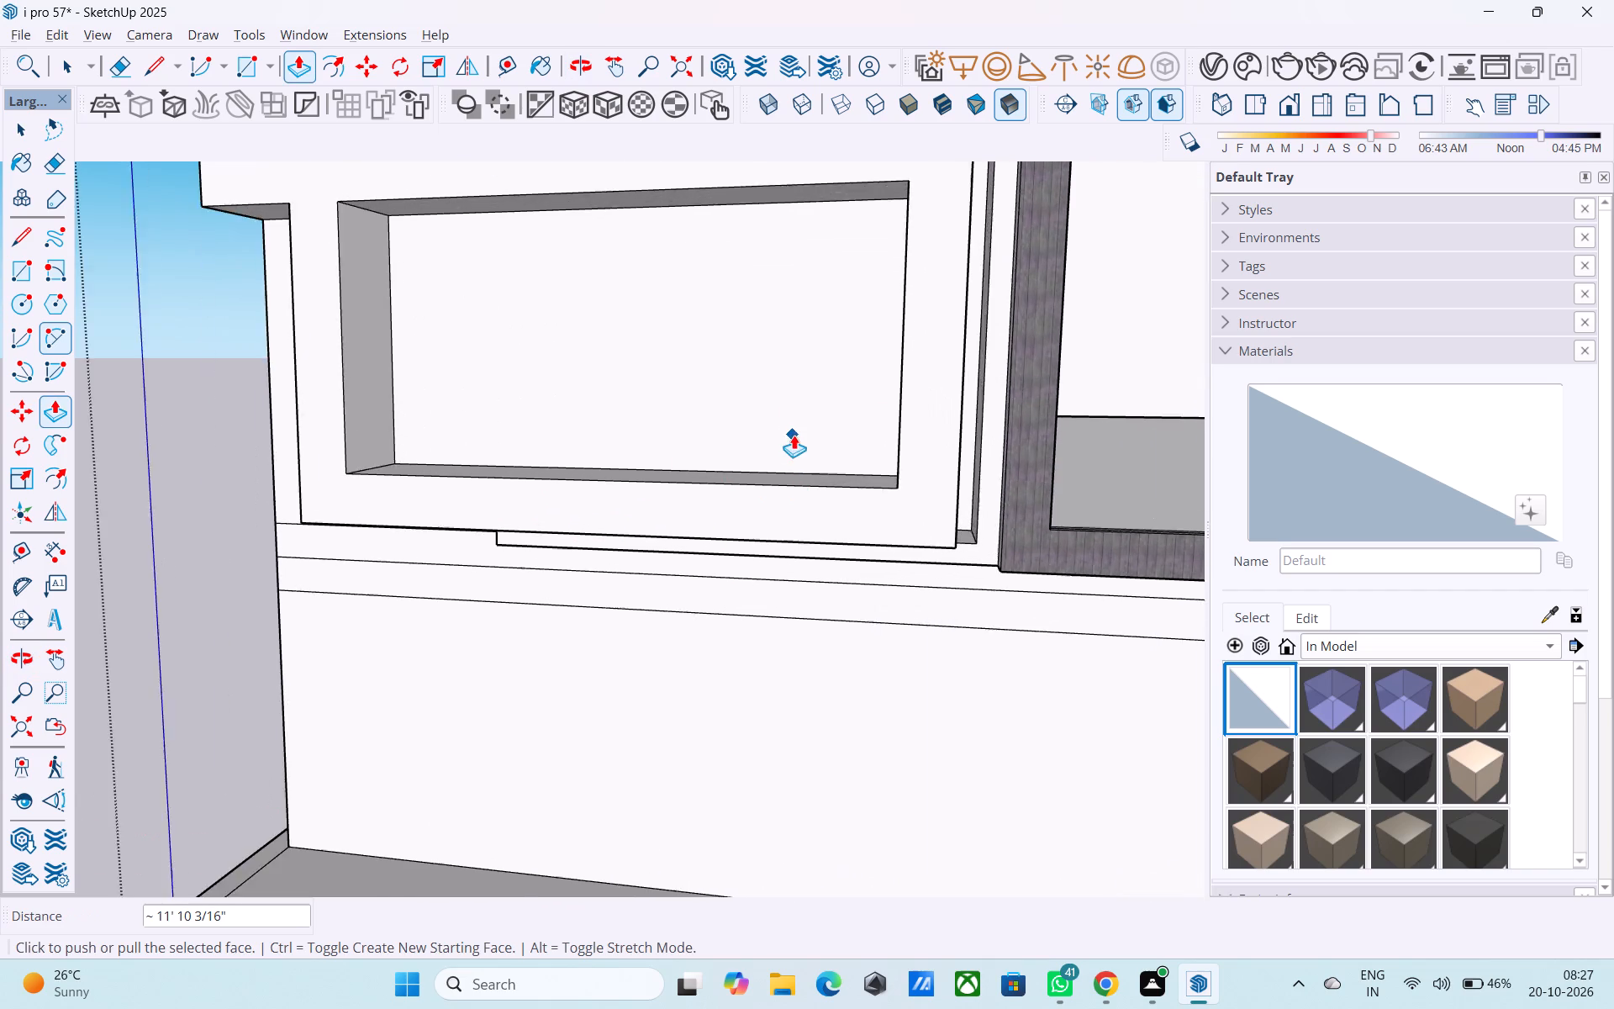
pyautogui.scroll(-3, 794, 435)
pyautogui.moveTo(781, 432); pyautogui.dragTo(695, 406, button='middle')
pyautogui.moveTo(745, 558); pyautogui.dragTo(777, 623, button='middle')
pyautogui.scroll(-7, 778, 621)
pyautogui.moveTo(770, 602); pyautogui.dragTo(887, 674, button='middle')
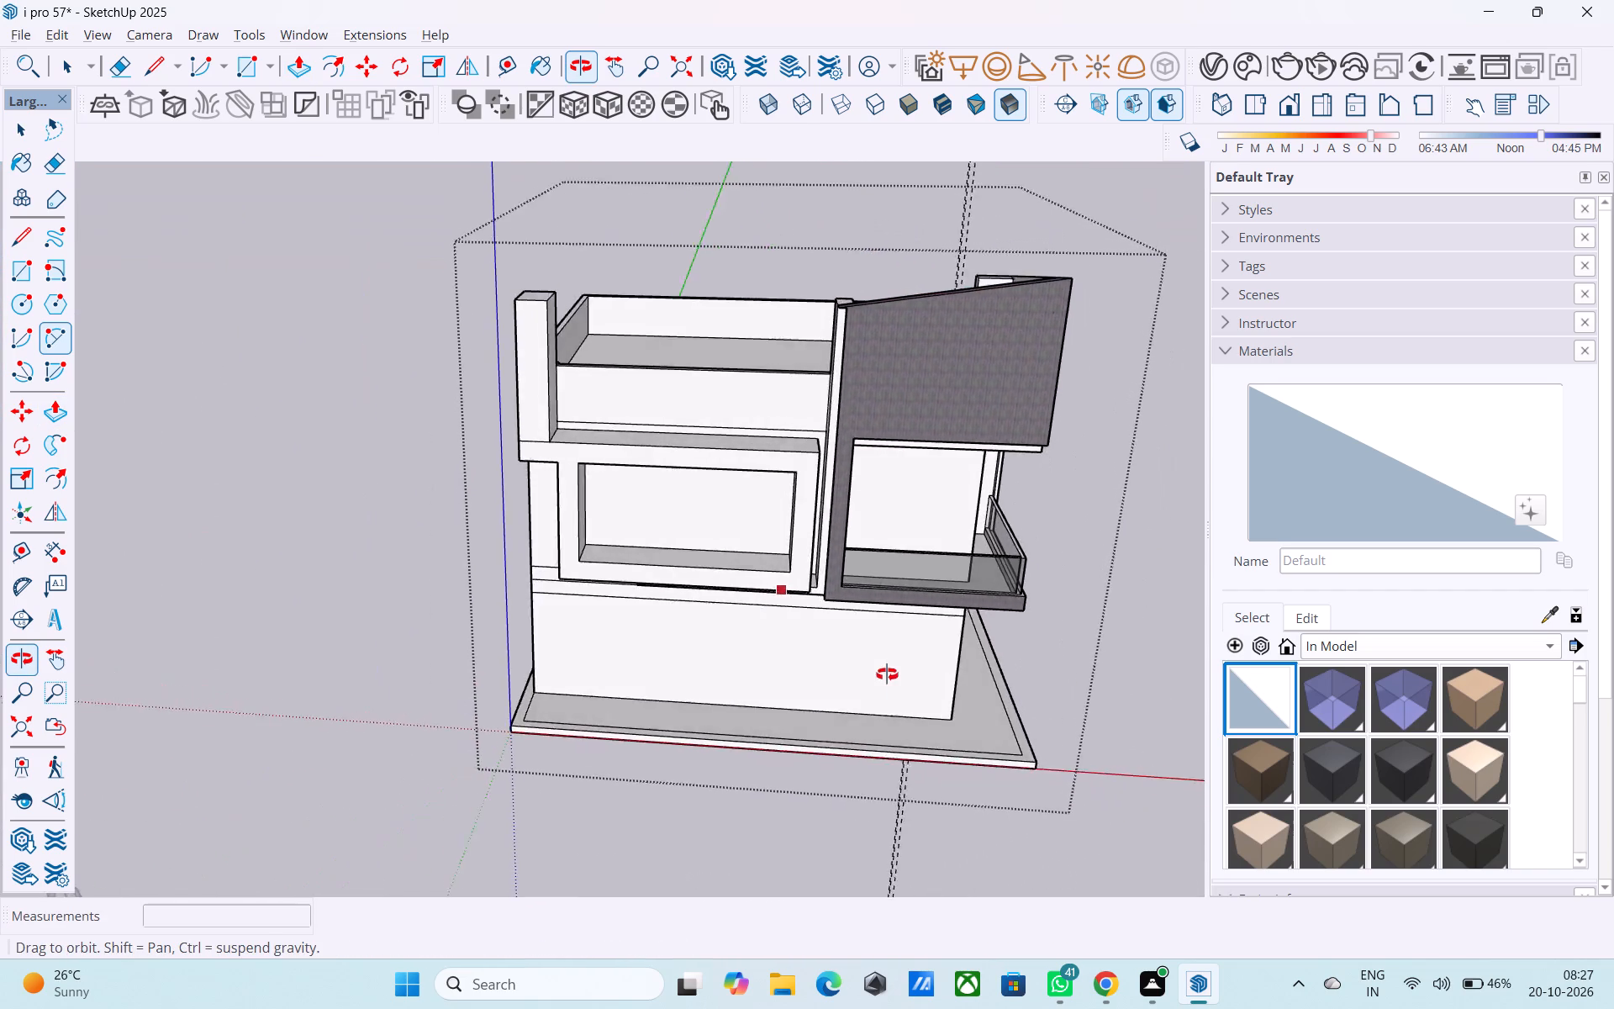
pyautogui.moveTo(887, 674); pyautogui.dragTo(1047, 623, button='middle')
pyautogui.moveTo(626, 578); pyautogui.dragTo(610, 650, button='middle')
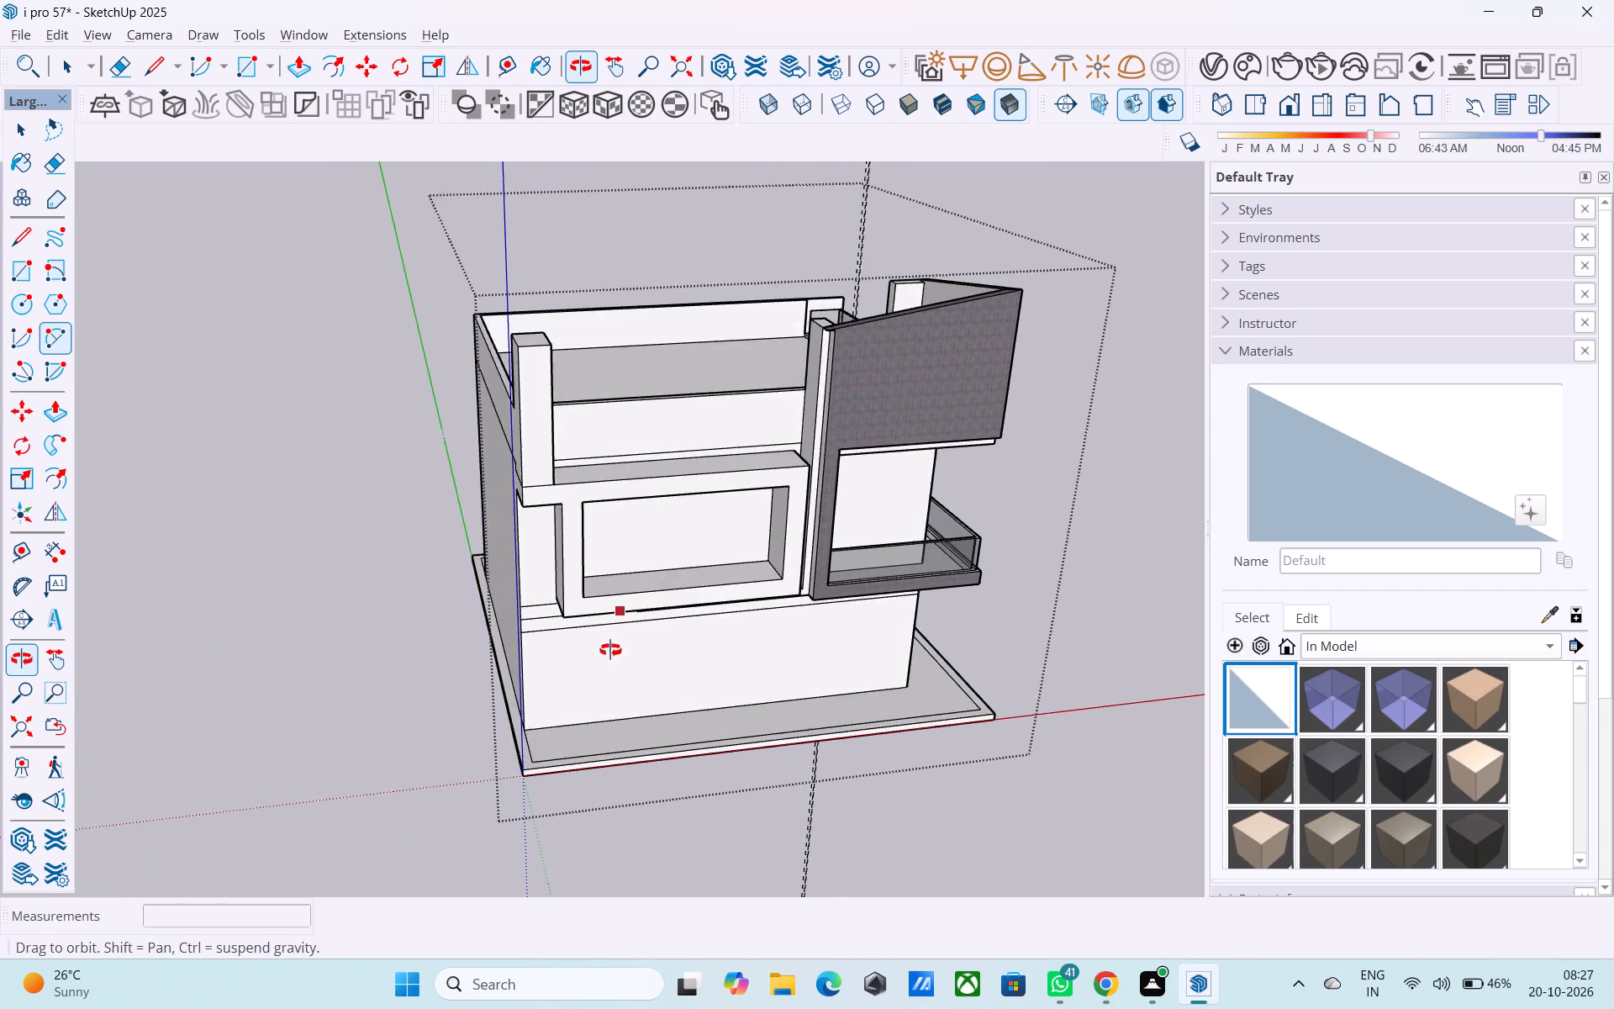
pyautogui.moveTo(610, 650); pyautogui.dragTo(605, 663, button='middle')
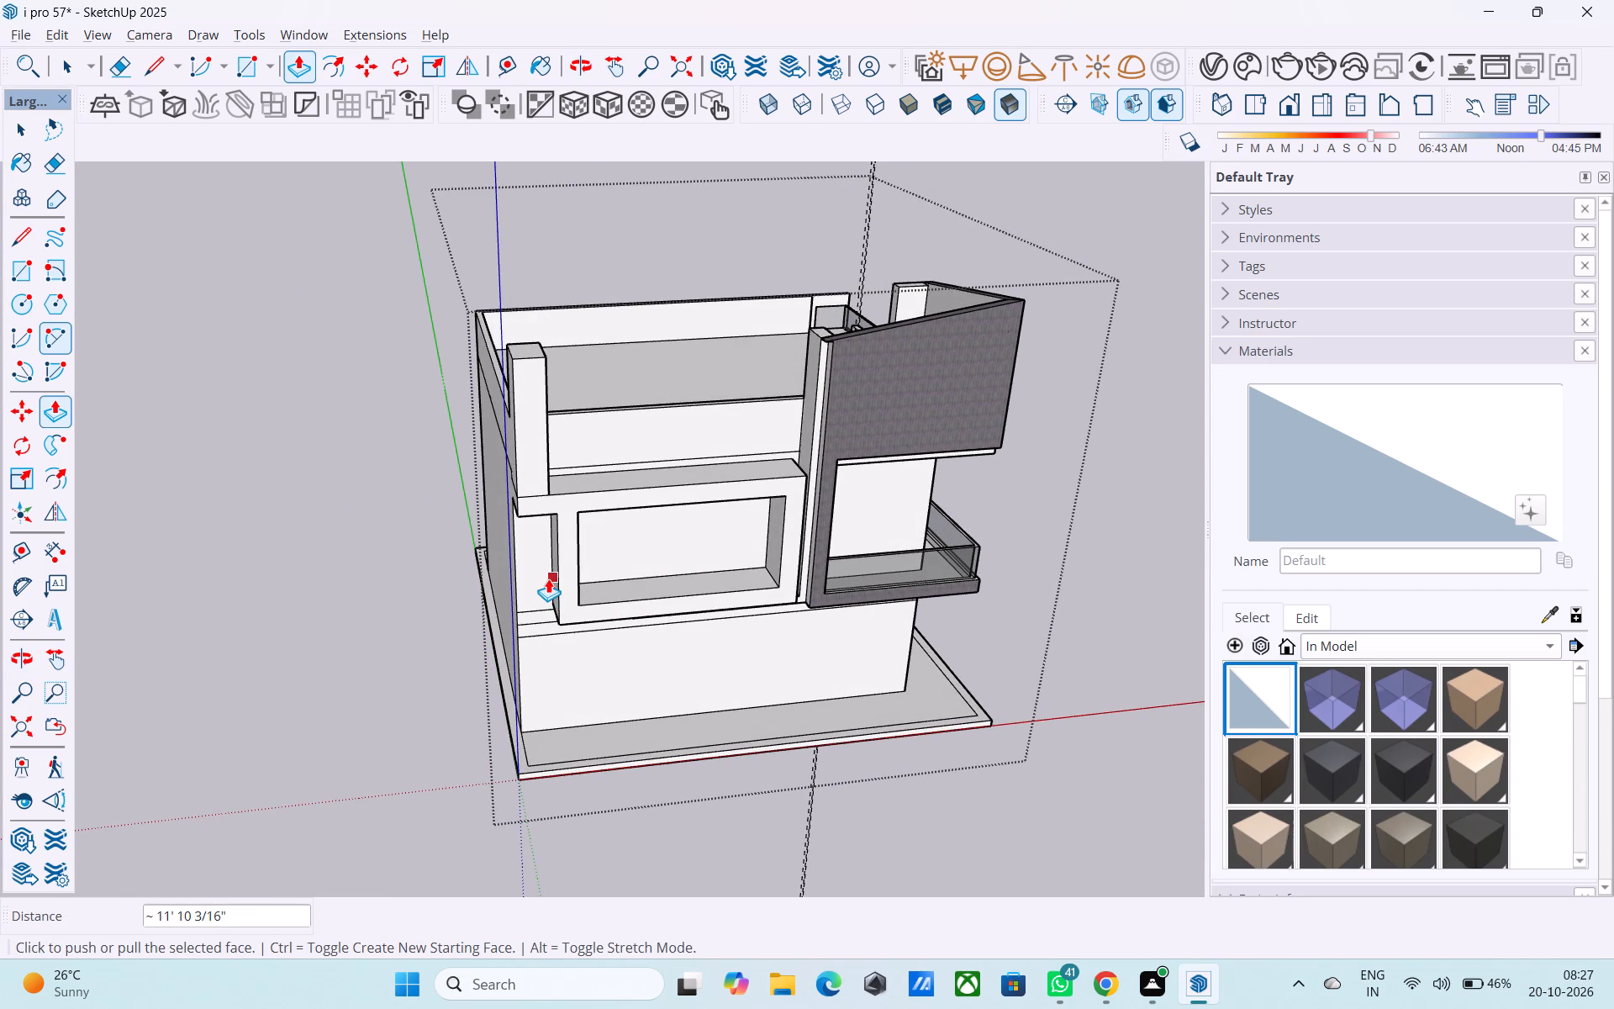
pyautogui.moveTo(709, 518); pyautogui.dragTo(381, 404, button='middle')
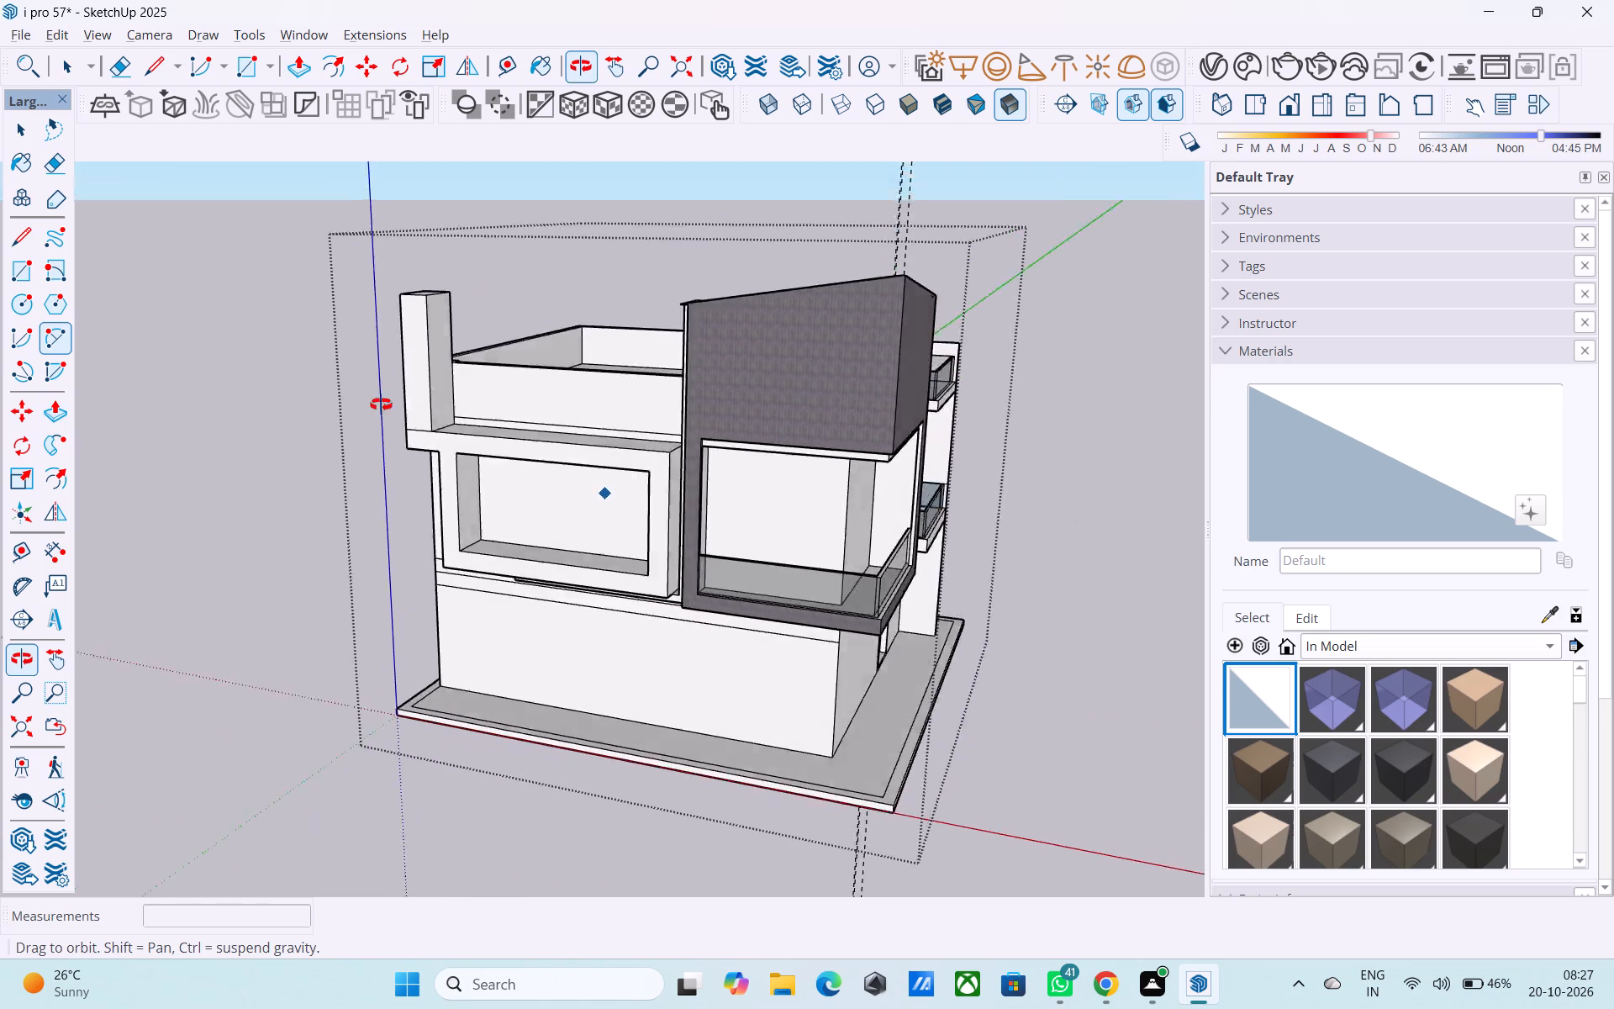
pyautogui.moveTo(381, 404); pyautogui.dragTo(183, 370, button='middle')
pyautogui.moveTo(598, 463); pyautogui.dragTo(563, 428, button='middle')
pyautogui.scroll(3, 561, 431)
pyautogui.moveTo(575, 411); pyautogui.dragTo(601, 396, button='middle')
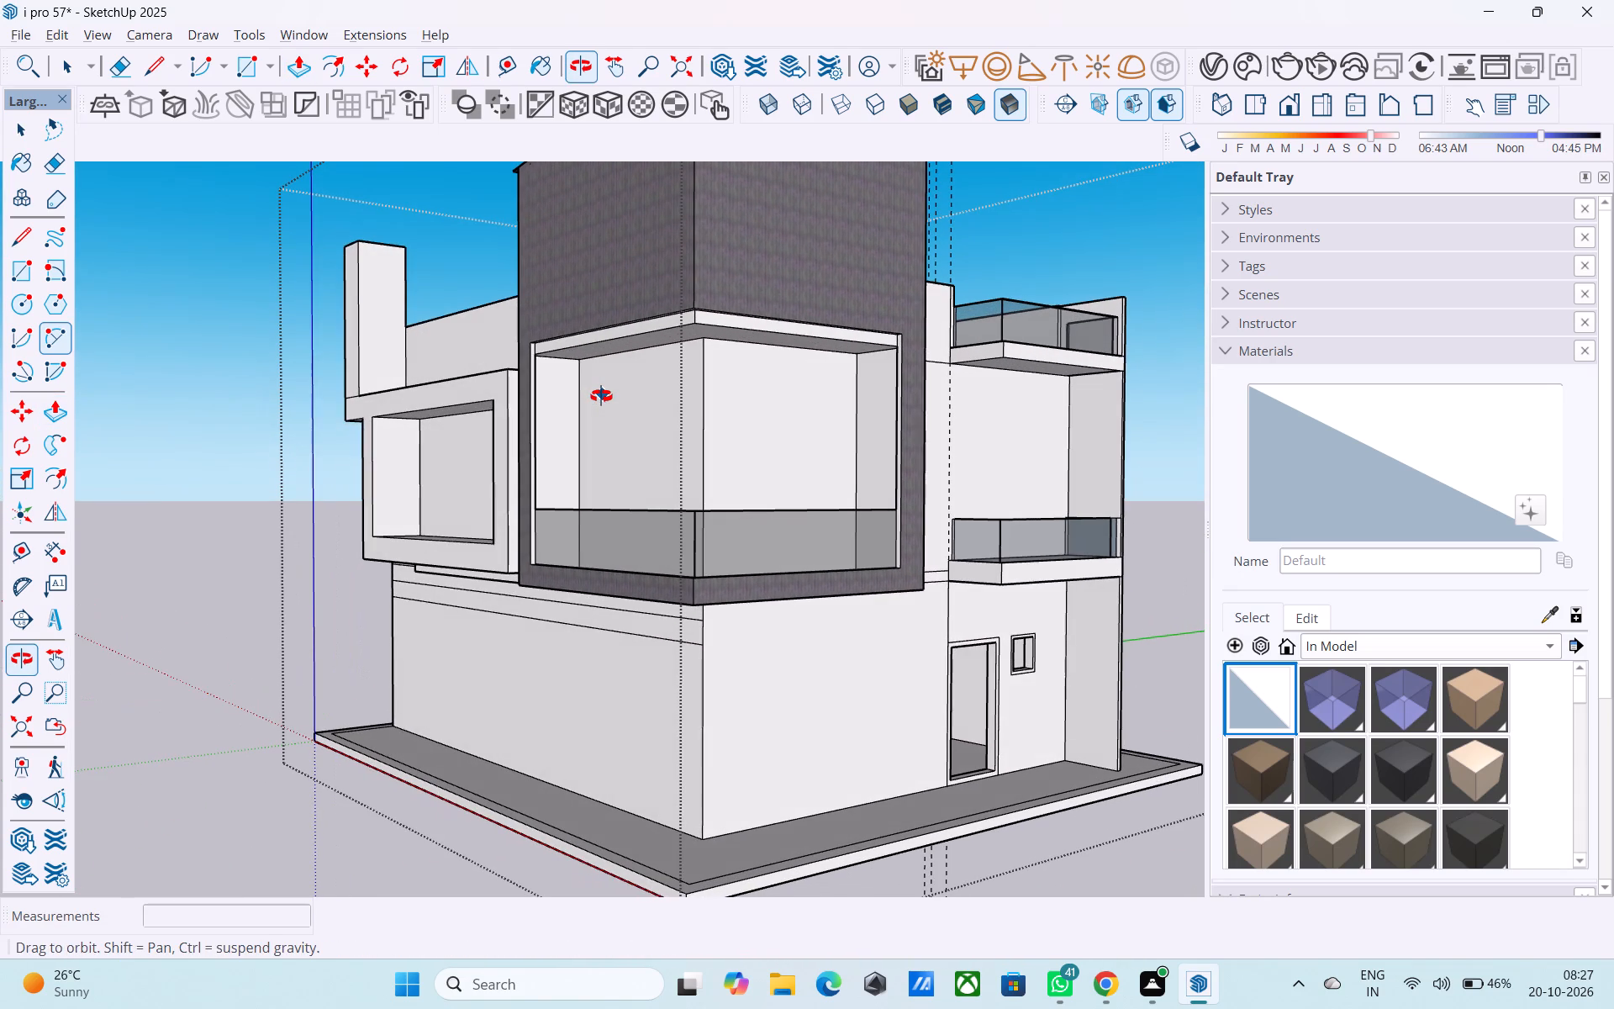
# Pull the rear parapet column's inner side face 1' across the parapet top to line up with the small inside corner projection.
pyautogui.moveTo(601, 396); pyautogui.dragTo(630, 700, button='middle')
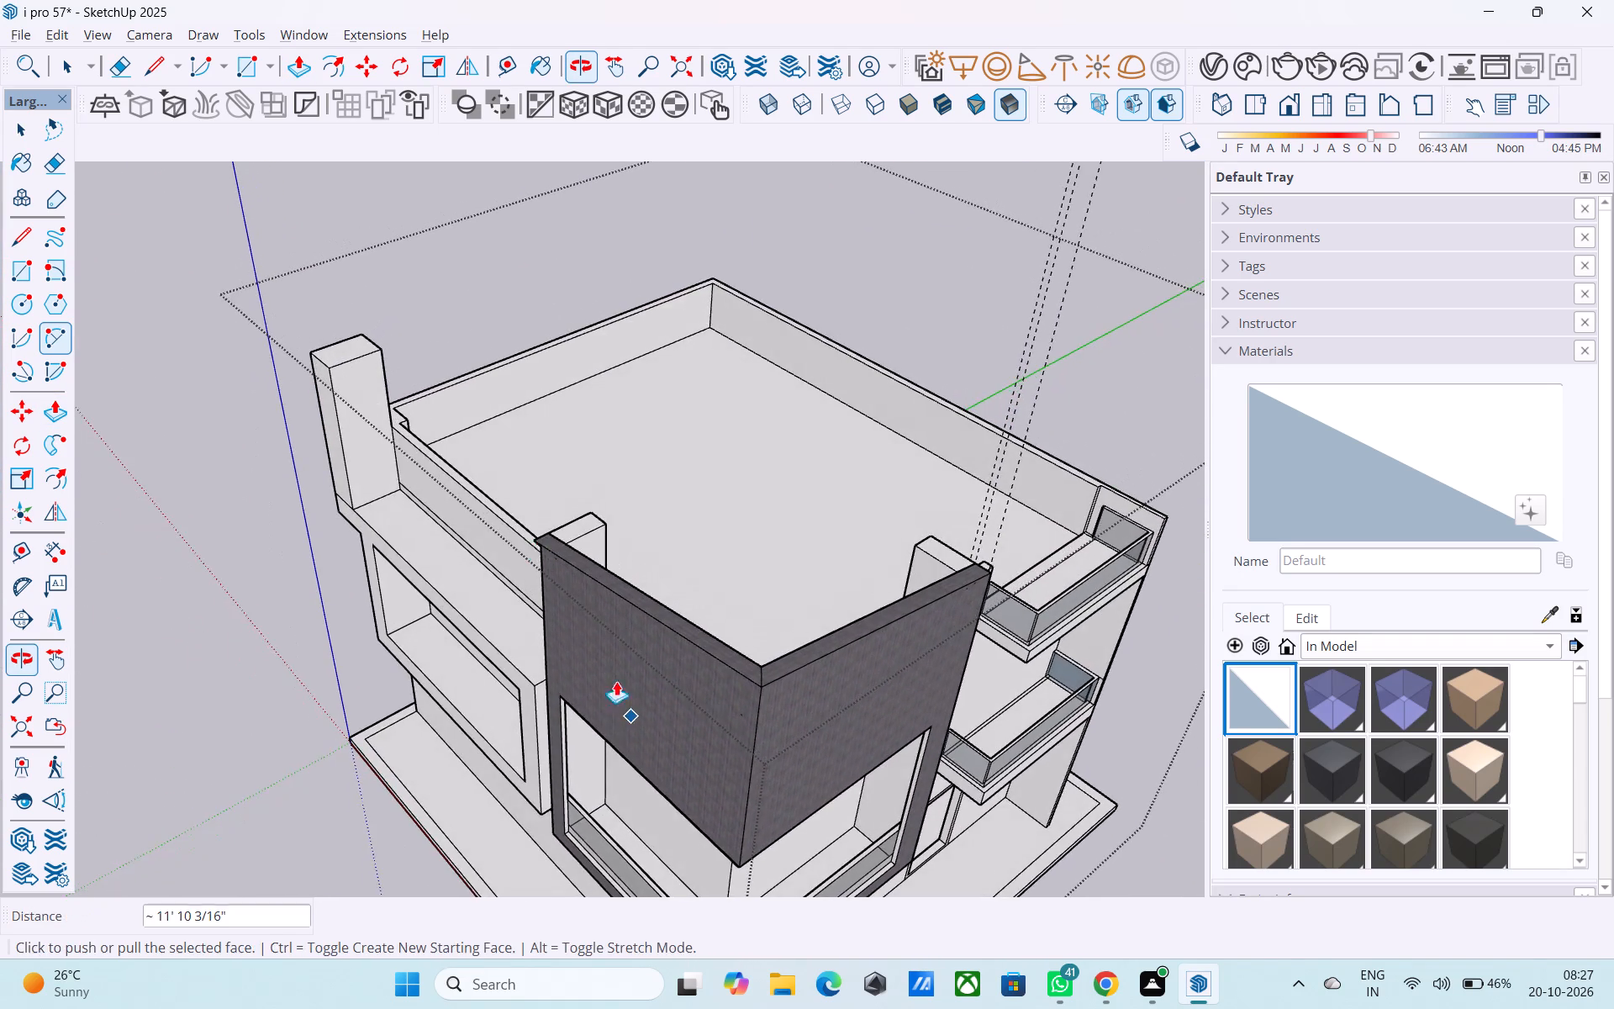
pyautogui.scroll(7, 439, 440)
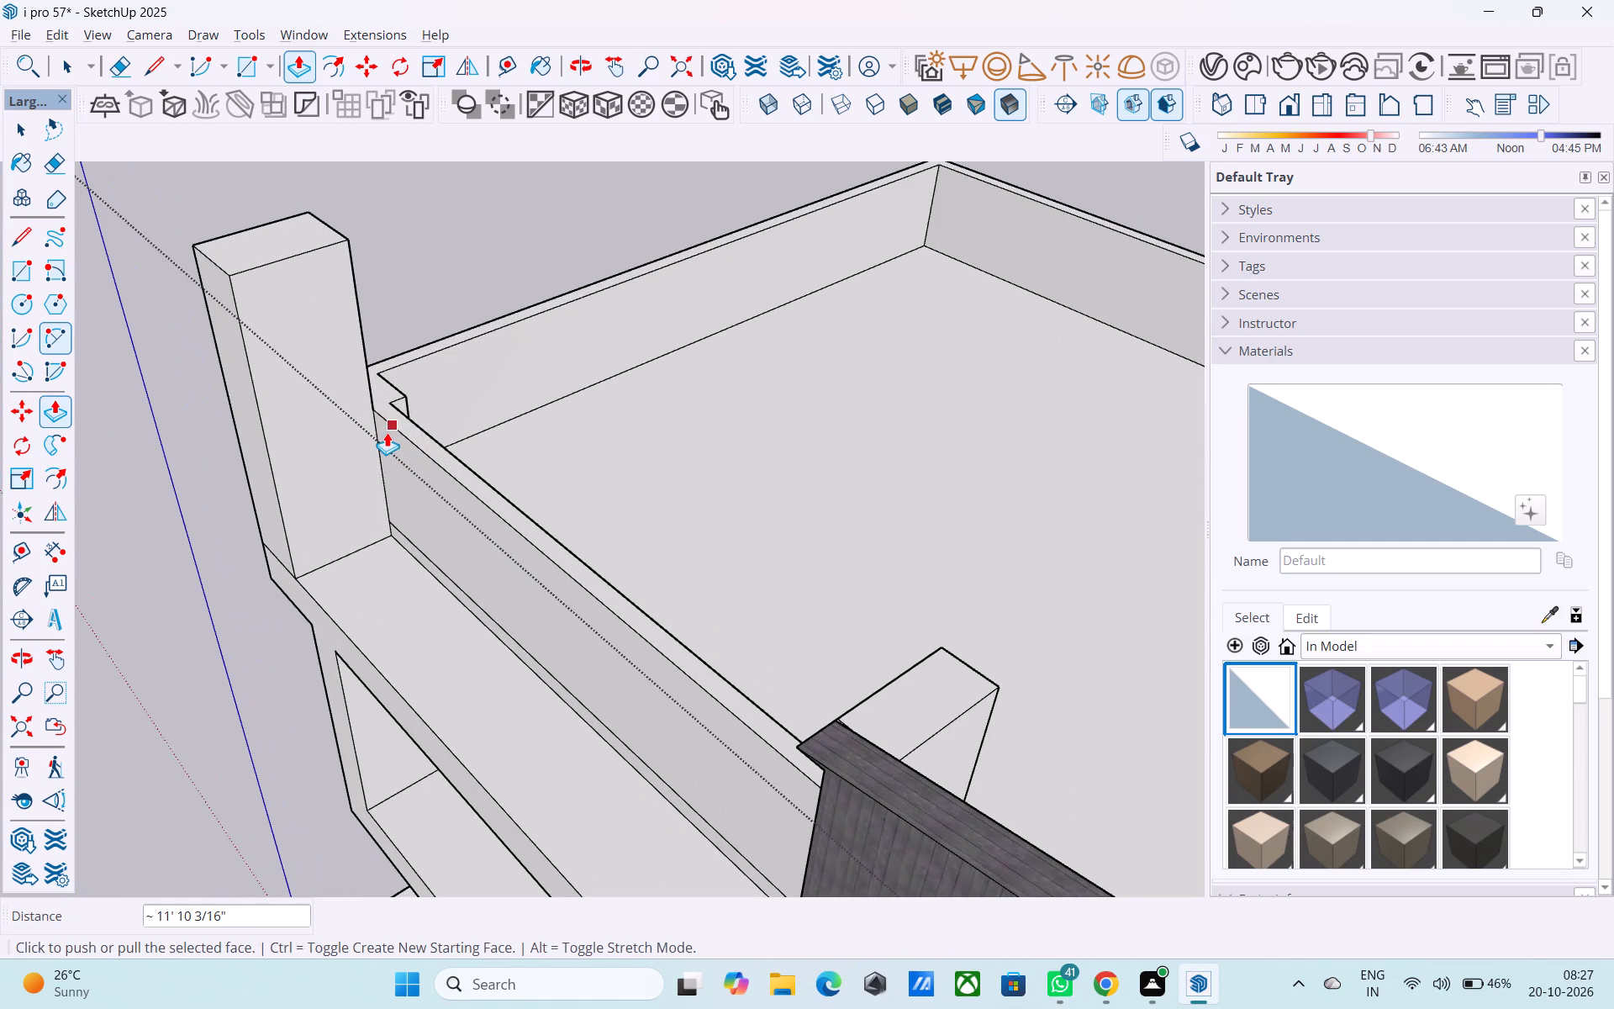
pyautogui.press('space')
pyautogui.moveTo(387, 432); pyautogui.dragTo(363, 425, button='middle')
pyautogui.scroll(10, 363, 425)
pyautogui.moveTo(396, 400); pyautogui.dragTo(344, 390, button='middle')
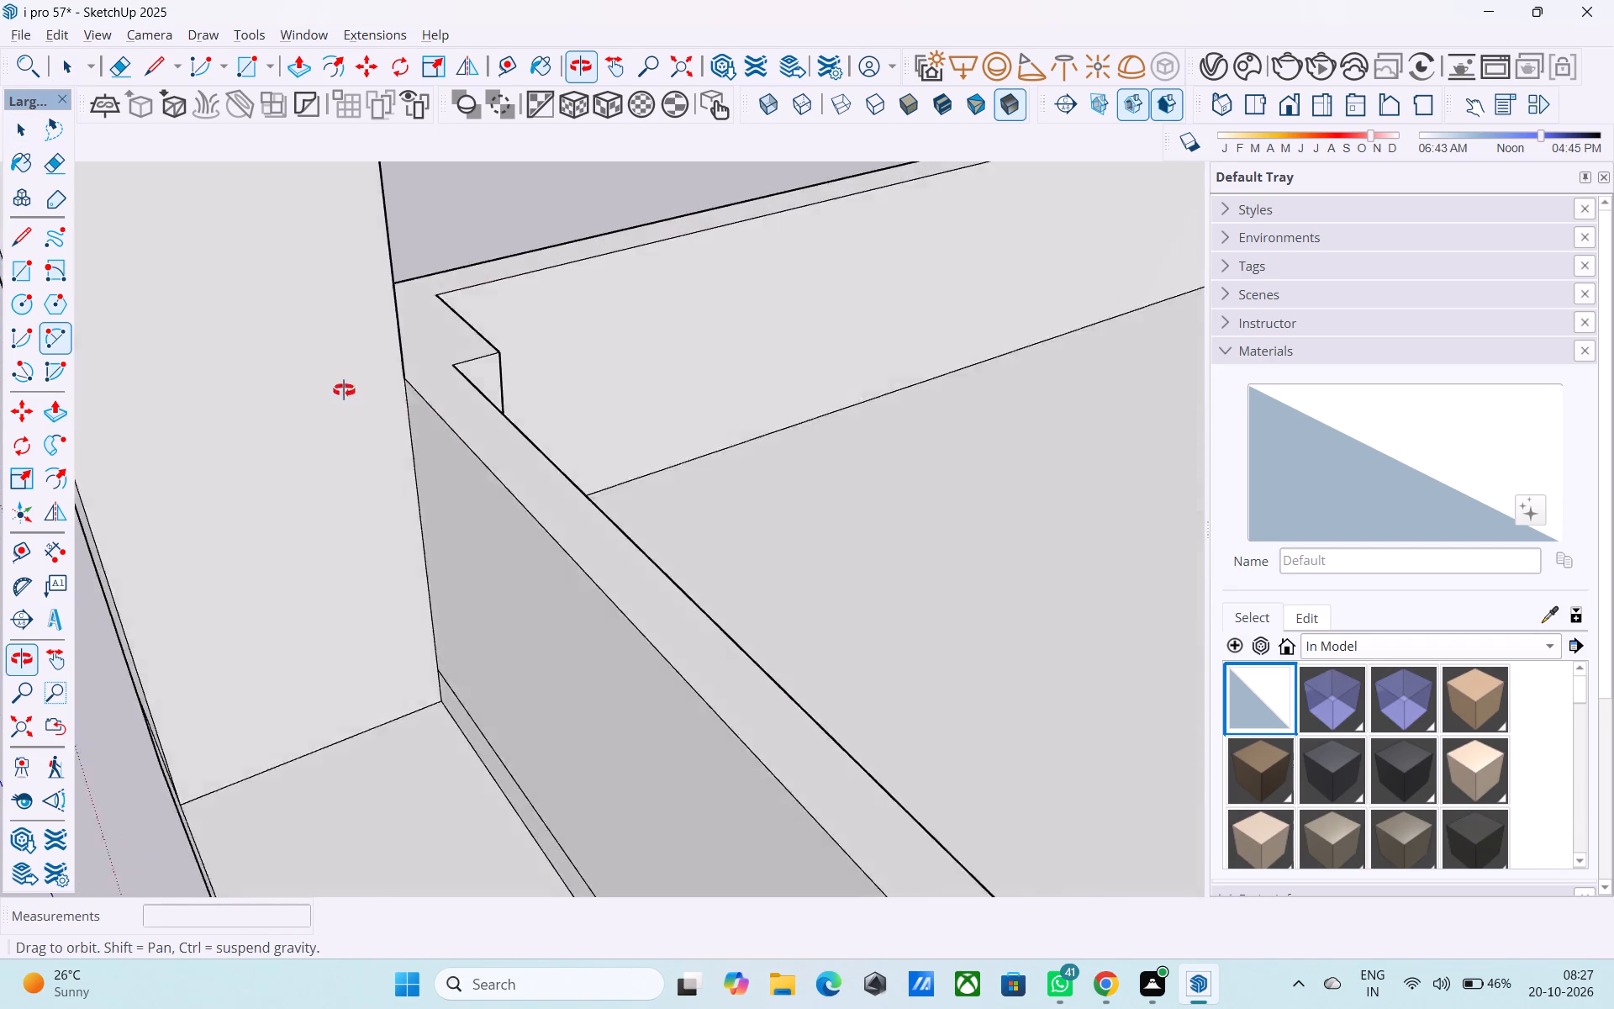
pyautogui.moveTo(344, 390); pyautogui.dragTo(163, 432, button='middle')
pyautogui.moveTo(465, 325); pyautogui.dragTo(305, 341, button='middle')
pyautogui.scroll(-1, 377, 425)
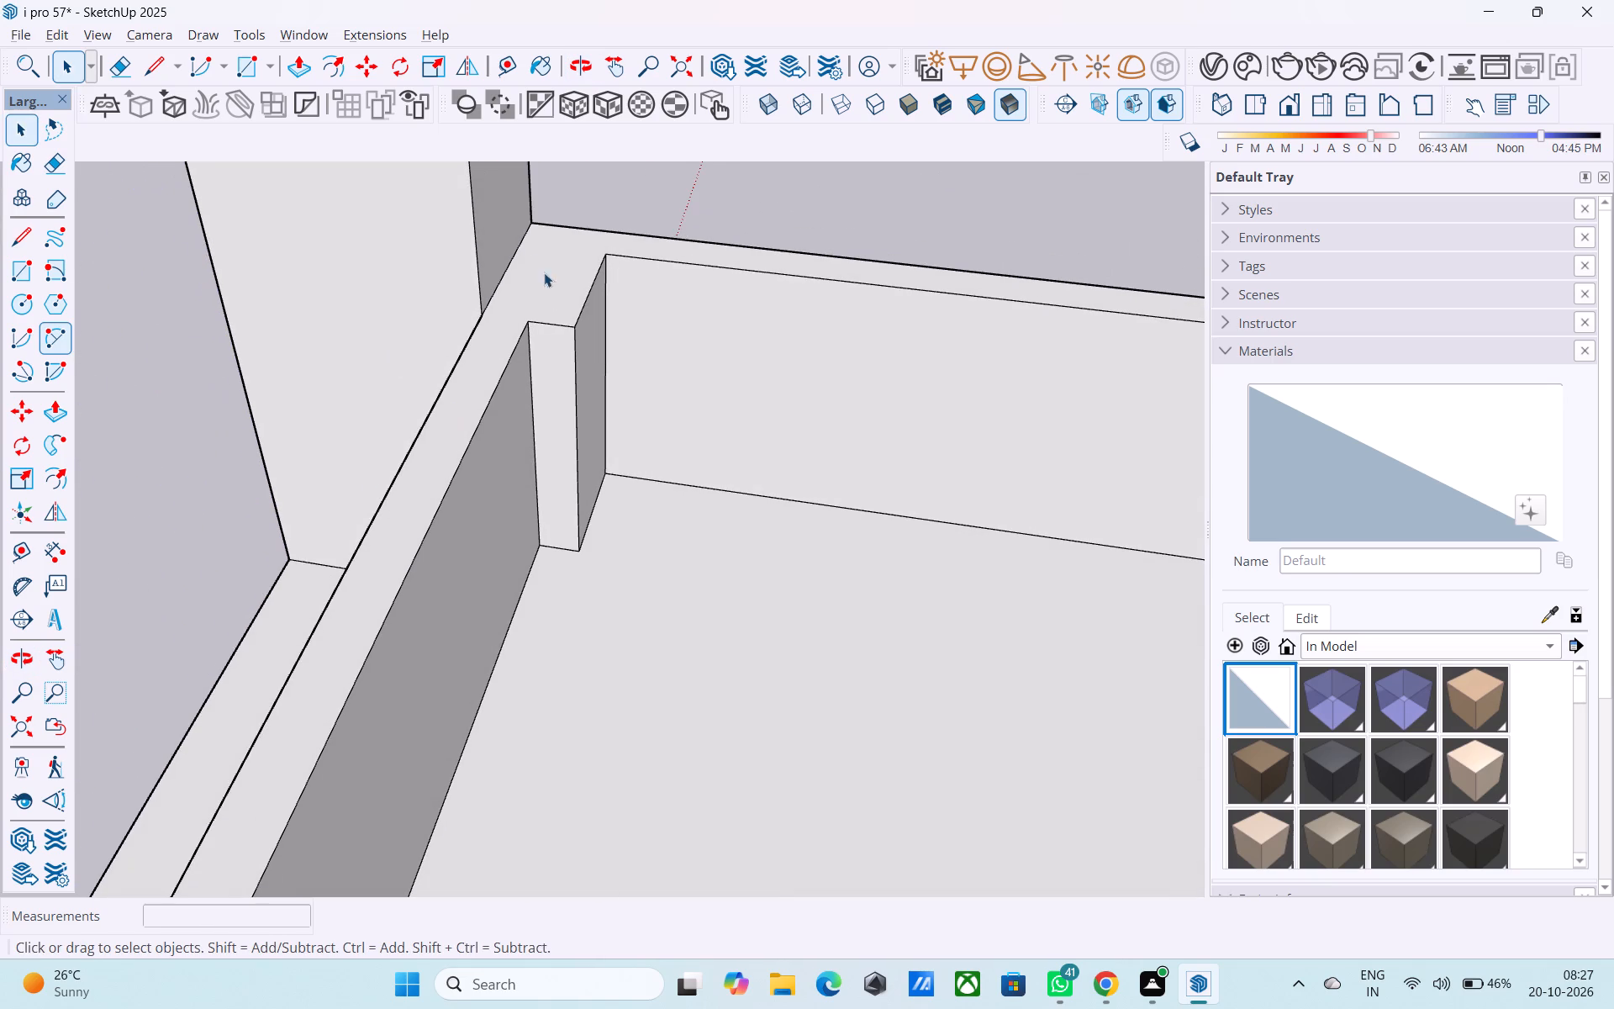
pyautogui.click(504, 225)
pyautogui.press('p')
pyautogui.click(504, 225)
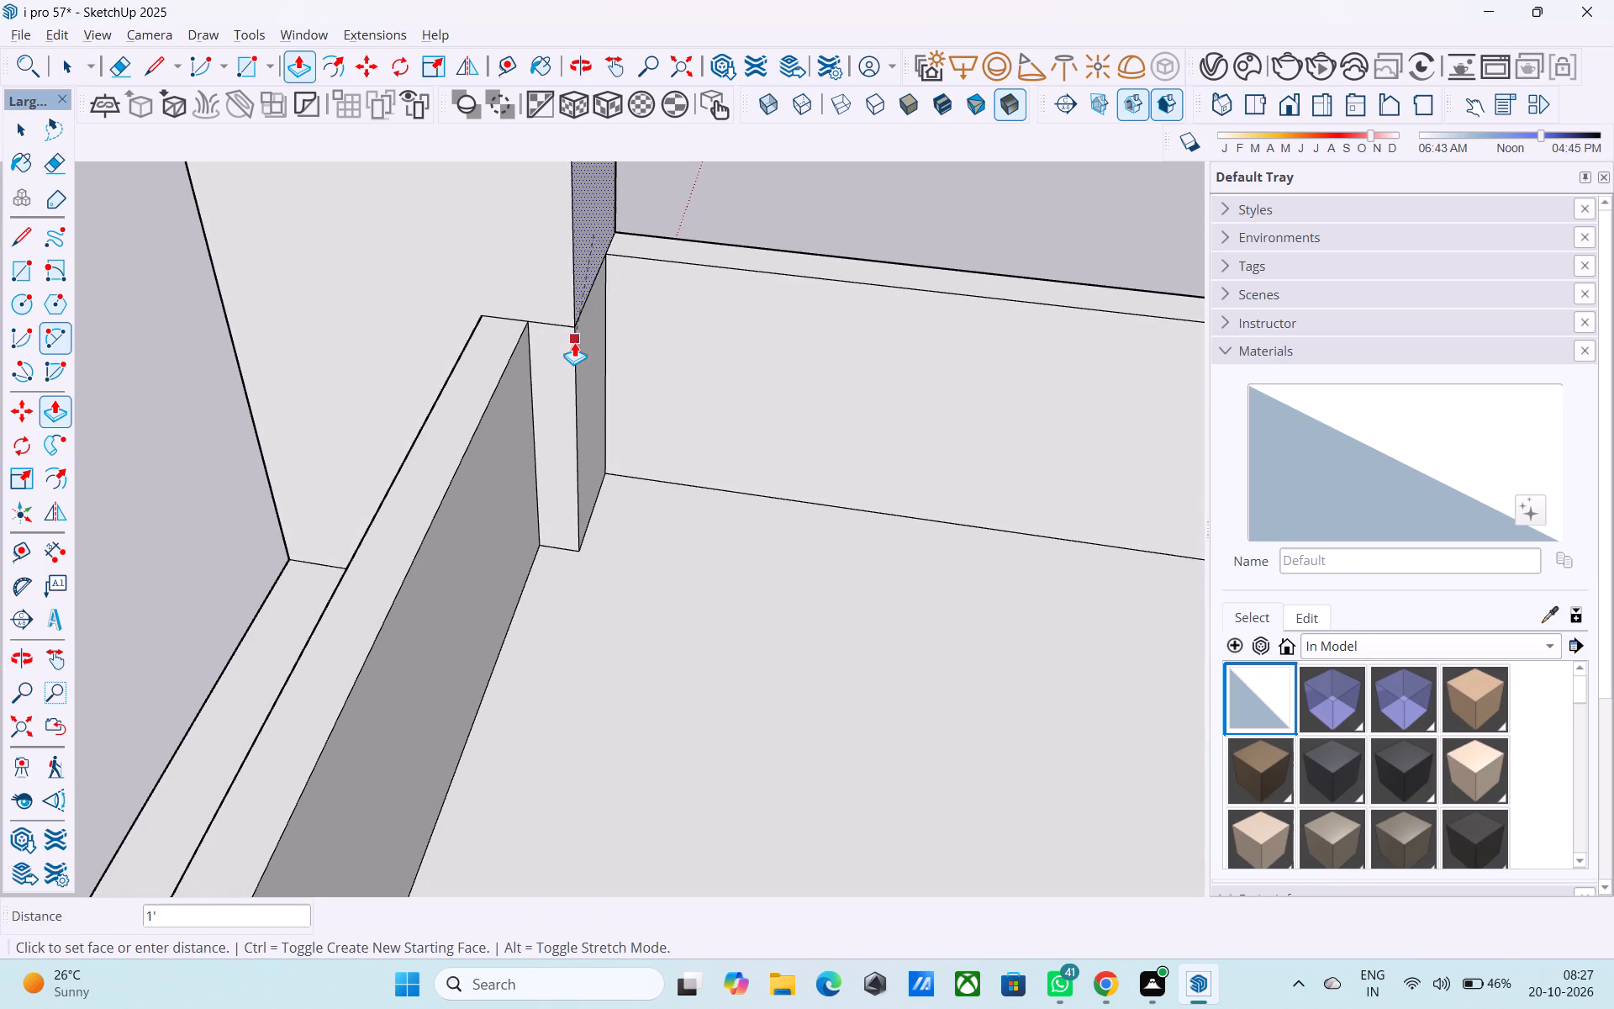
pyautogui.click(574, 342)
# Erase the leftover edge between the widened parapet column and the small corner projection below it.
pyautogui.press('e')
pyautogui.moveTo(551, 322); pyautogui.dragTo(554, 341)
# Save the model.
pyautogui.moveTo(554, 344); pyautogui.dragTo(621, 313, button='middle')
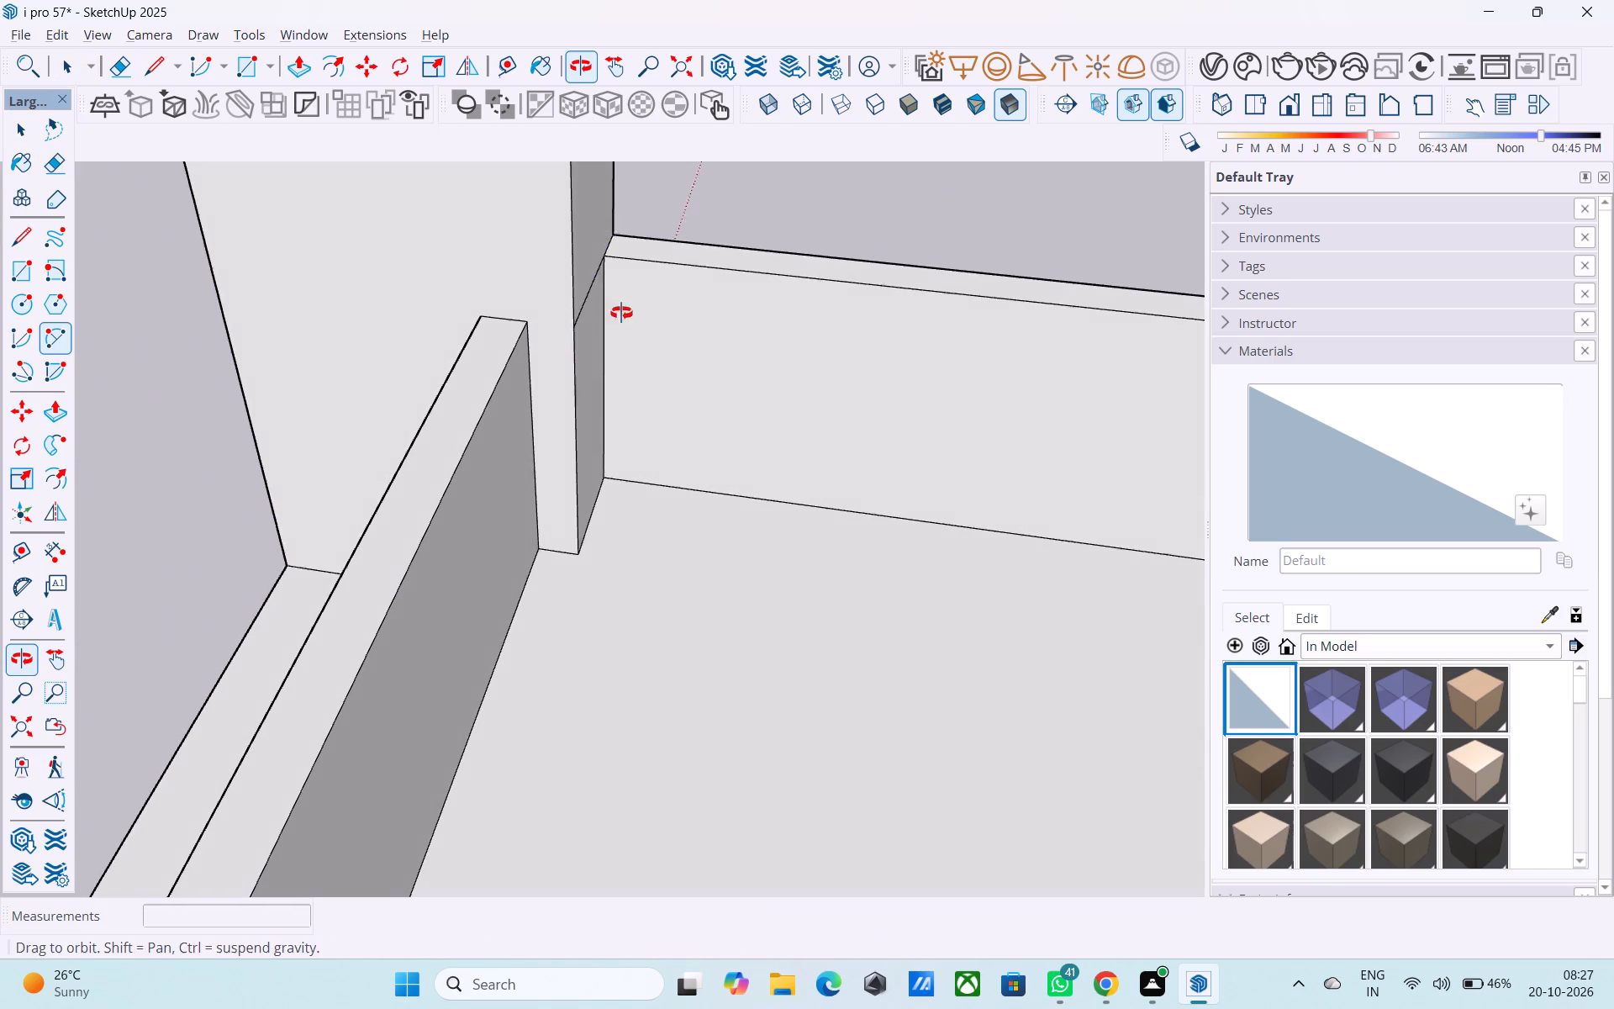
pyautogui.moveTo(621, 313); pyautogui.dragTo(1031, 235, button='middle')
pyautogui.scroll(-9, 968, 314)
pyautogui.moveTo(868, 432); pyautogui.dragTo(776, 371, button='middle')
pyautogui.scroll(-9, 543, 444)
pyautogui.moveTo(592, 452); pyautogui.dragTo(898, 246, button='middle')
pyautogui.scroll(4, 898, 257)
pyautogui.moveTo(853, 264); pyautogui.dragTo(763, 277, button='middle')
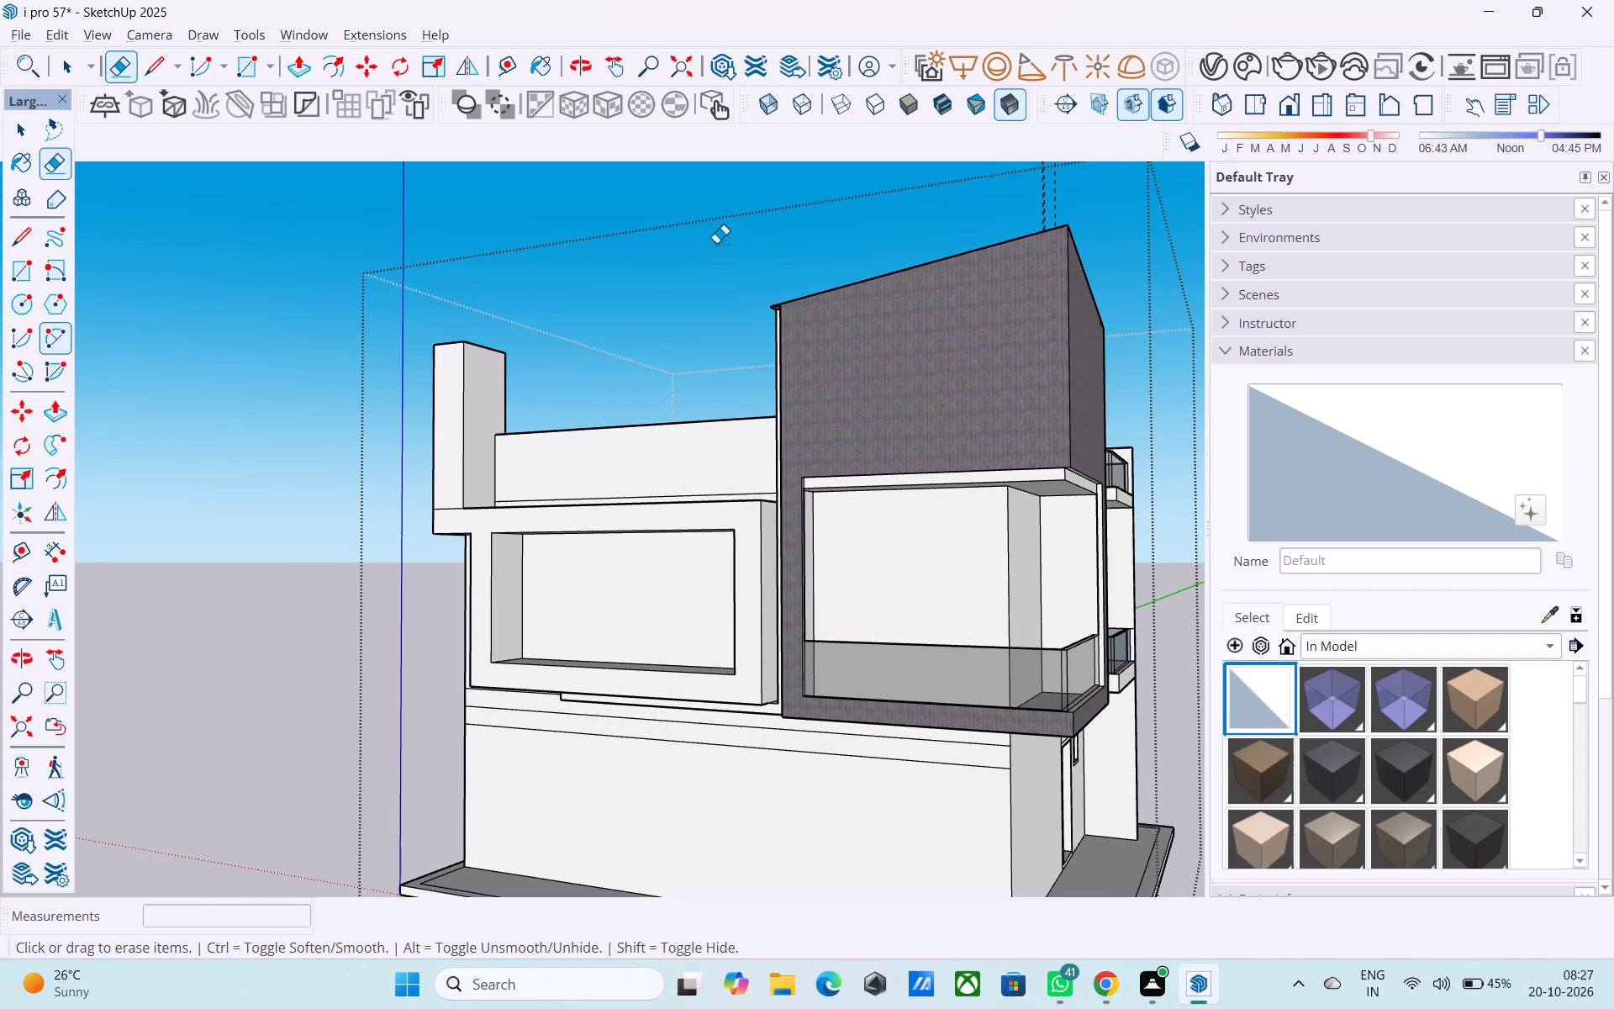
pyautogui.hotkey('ctrl', 's')
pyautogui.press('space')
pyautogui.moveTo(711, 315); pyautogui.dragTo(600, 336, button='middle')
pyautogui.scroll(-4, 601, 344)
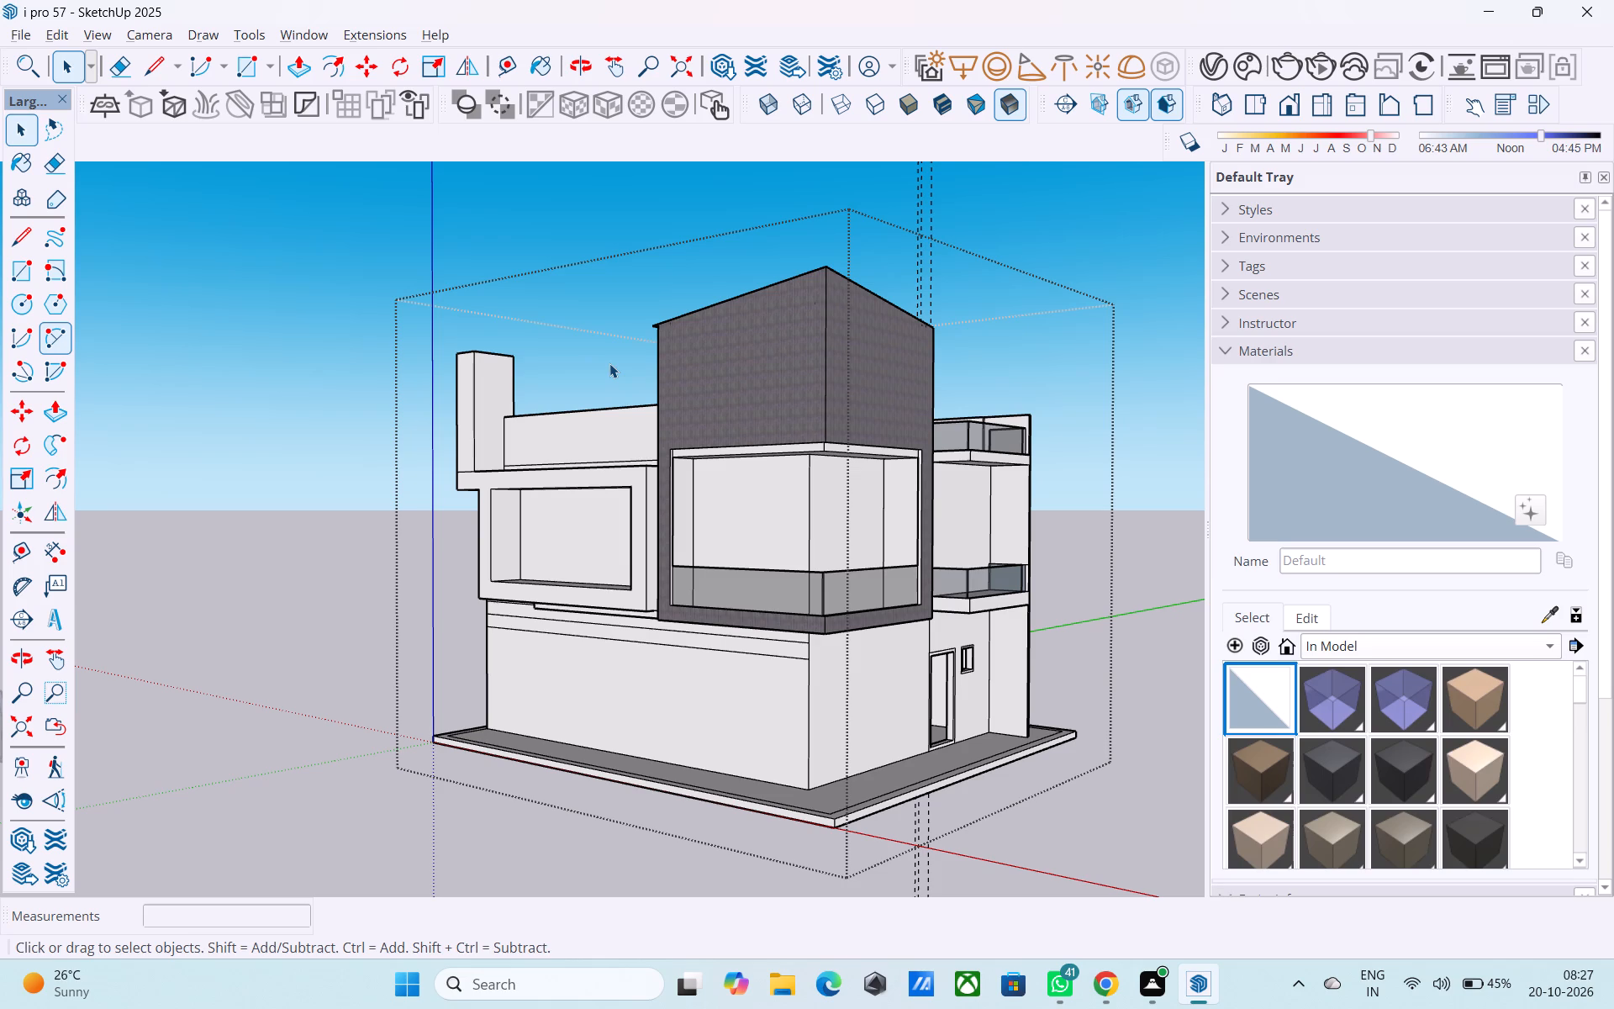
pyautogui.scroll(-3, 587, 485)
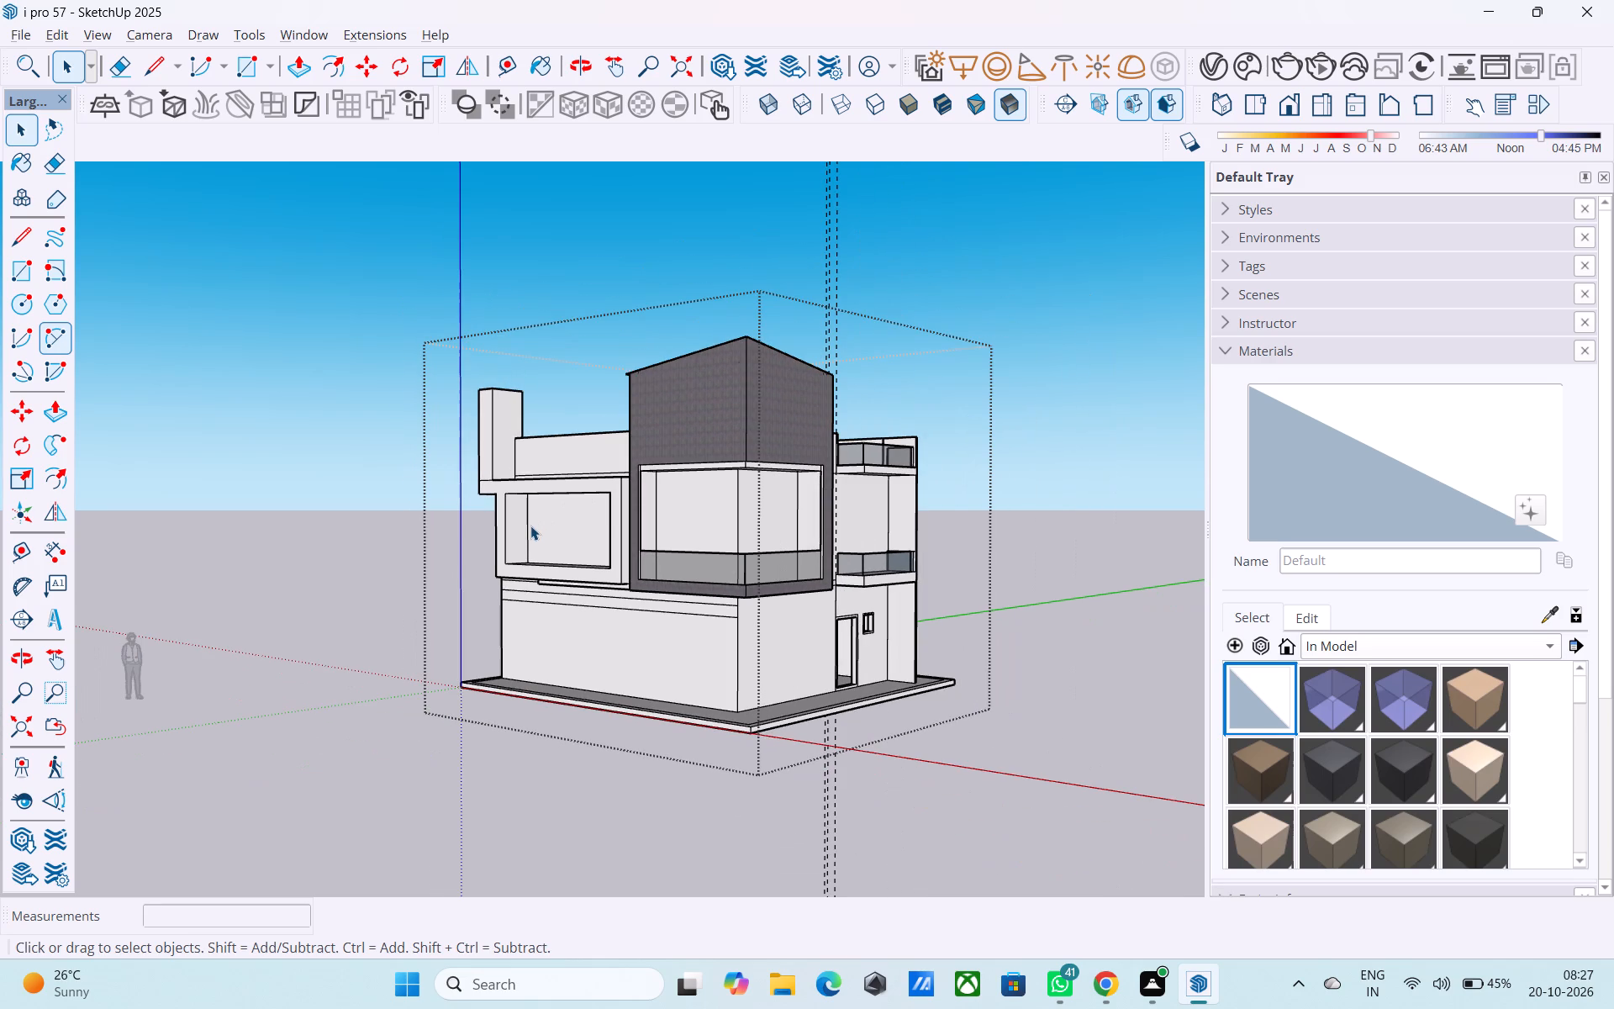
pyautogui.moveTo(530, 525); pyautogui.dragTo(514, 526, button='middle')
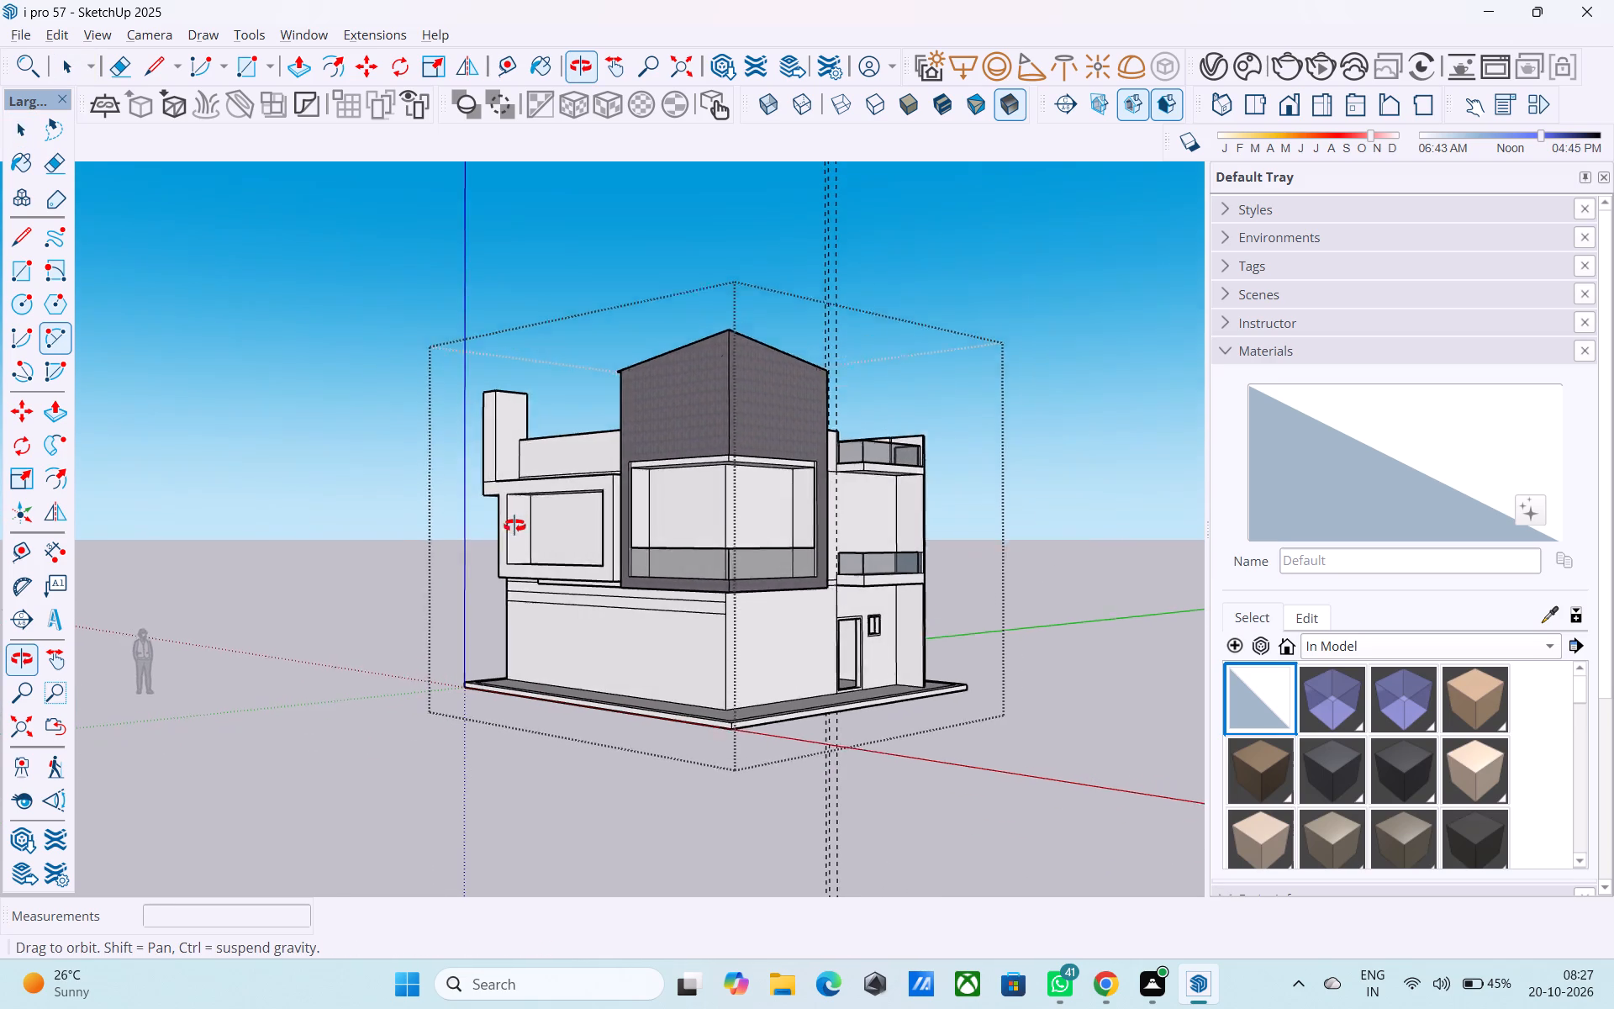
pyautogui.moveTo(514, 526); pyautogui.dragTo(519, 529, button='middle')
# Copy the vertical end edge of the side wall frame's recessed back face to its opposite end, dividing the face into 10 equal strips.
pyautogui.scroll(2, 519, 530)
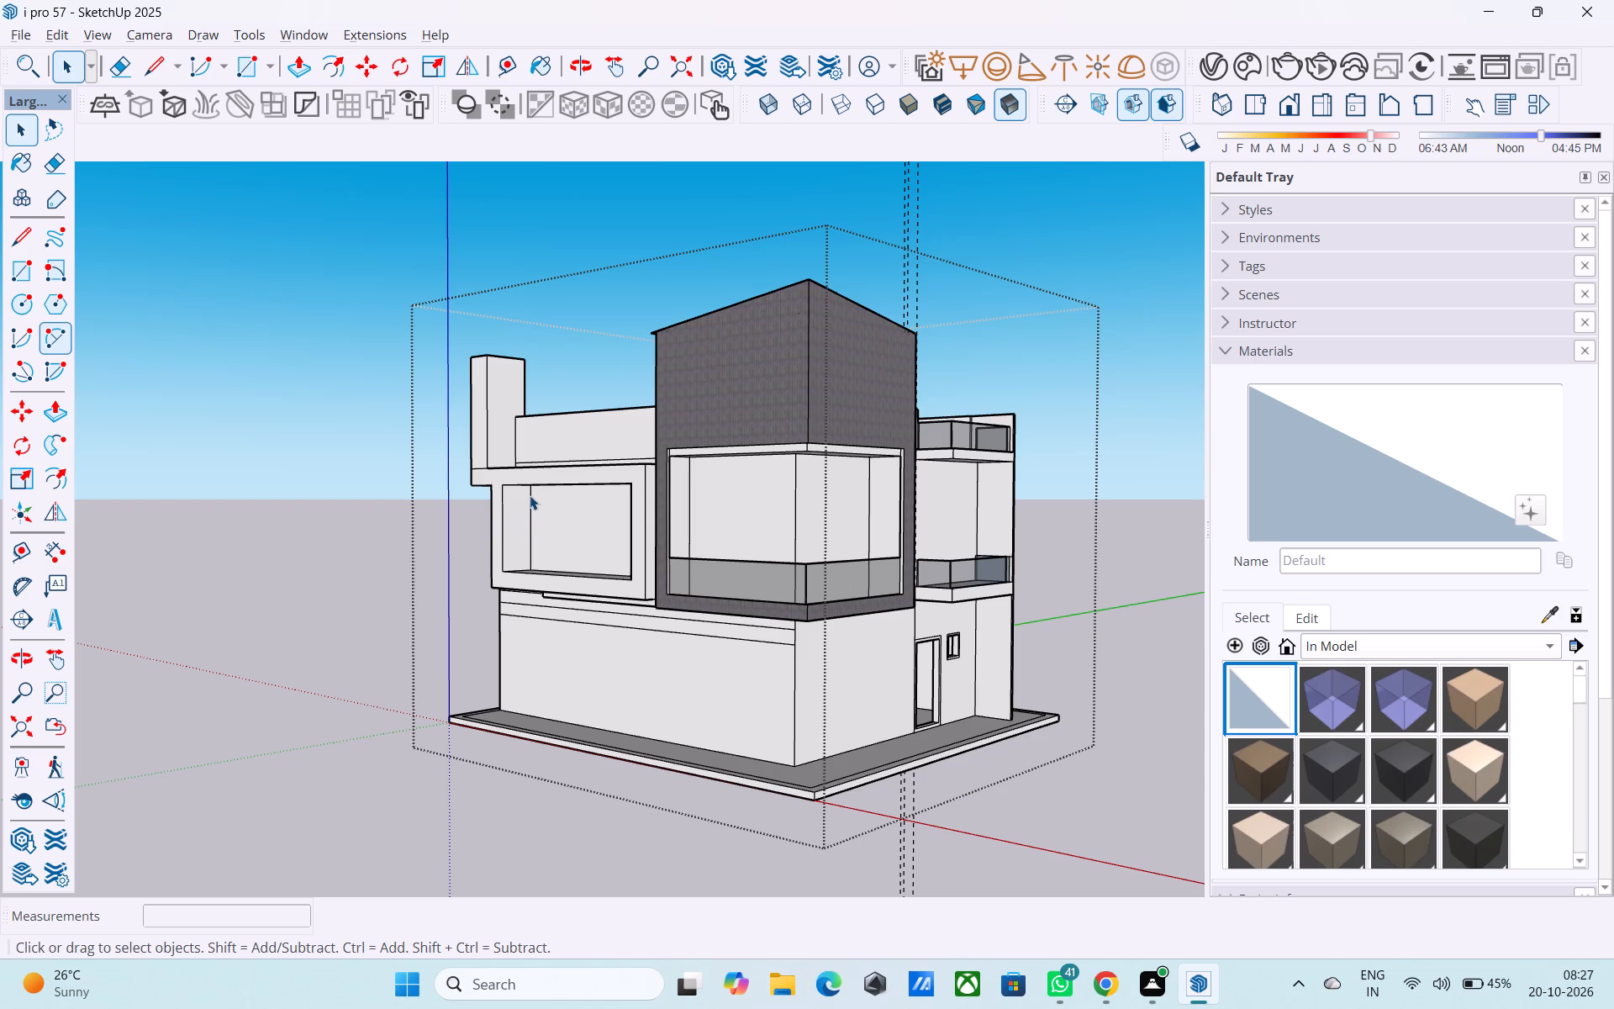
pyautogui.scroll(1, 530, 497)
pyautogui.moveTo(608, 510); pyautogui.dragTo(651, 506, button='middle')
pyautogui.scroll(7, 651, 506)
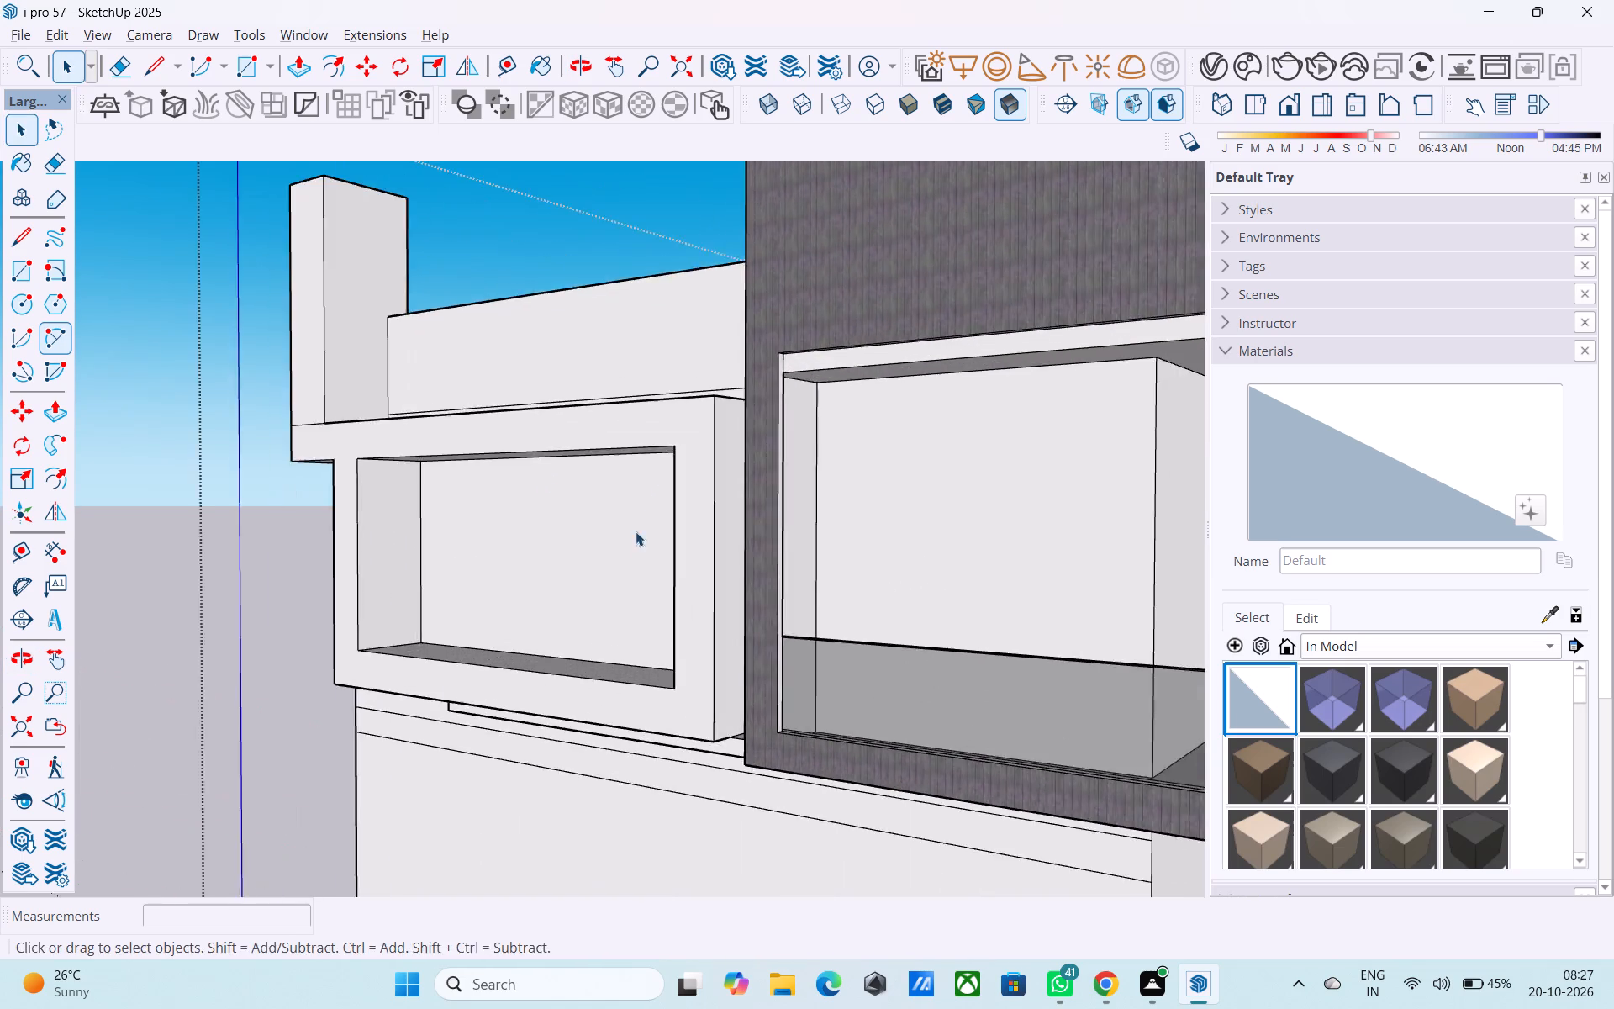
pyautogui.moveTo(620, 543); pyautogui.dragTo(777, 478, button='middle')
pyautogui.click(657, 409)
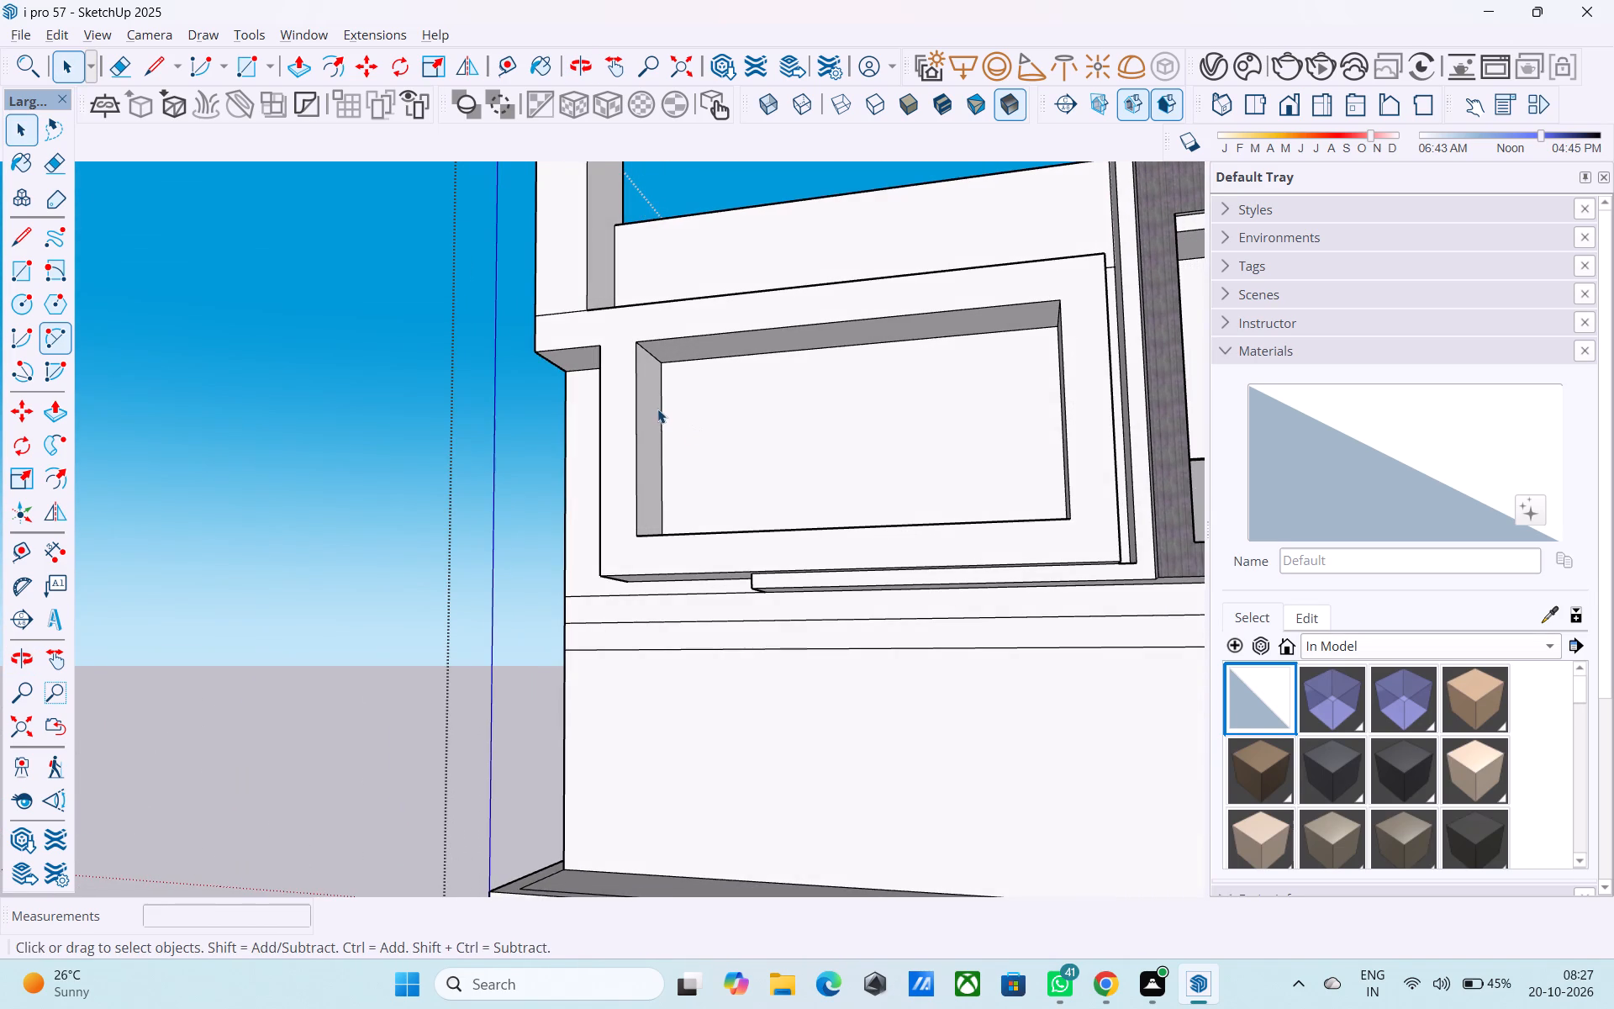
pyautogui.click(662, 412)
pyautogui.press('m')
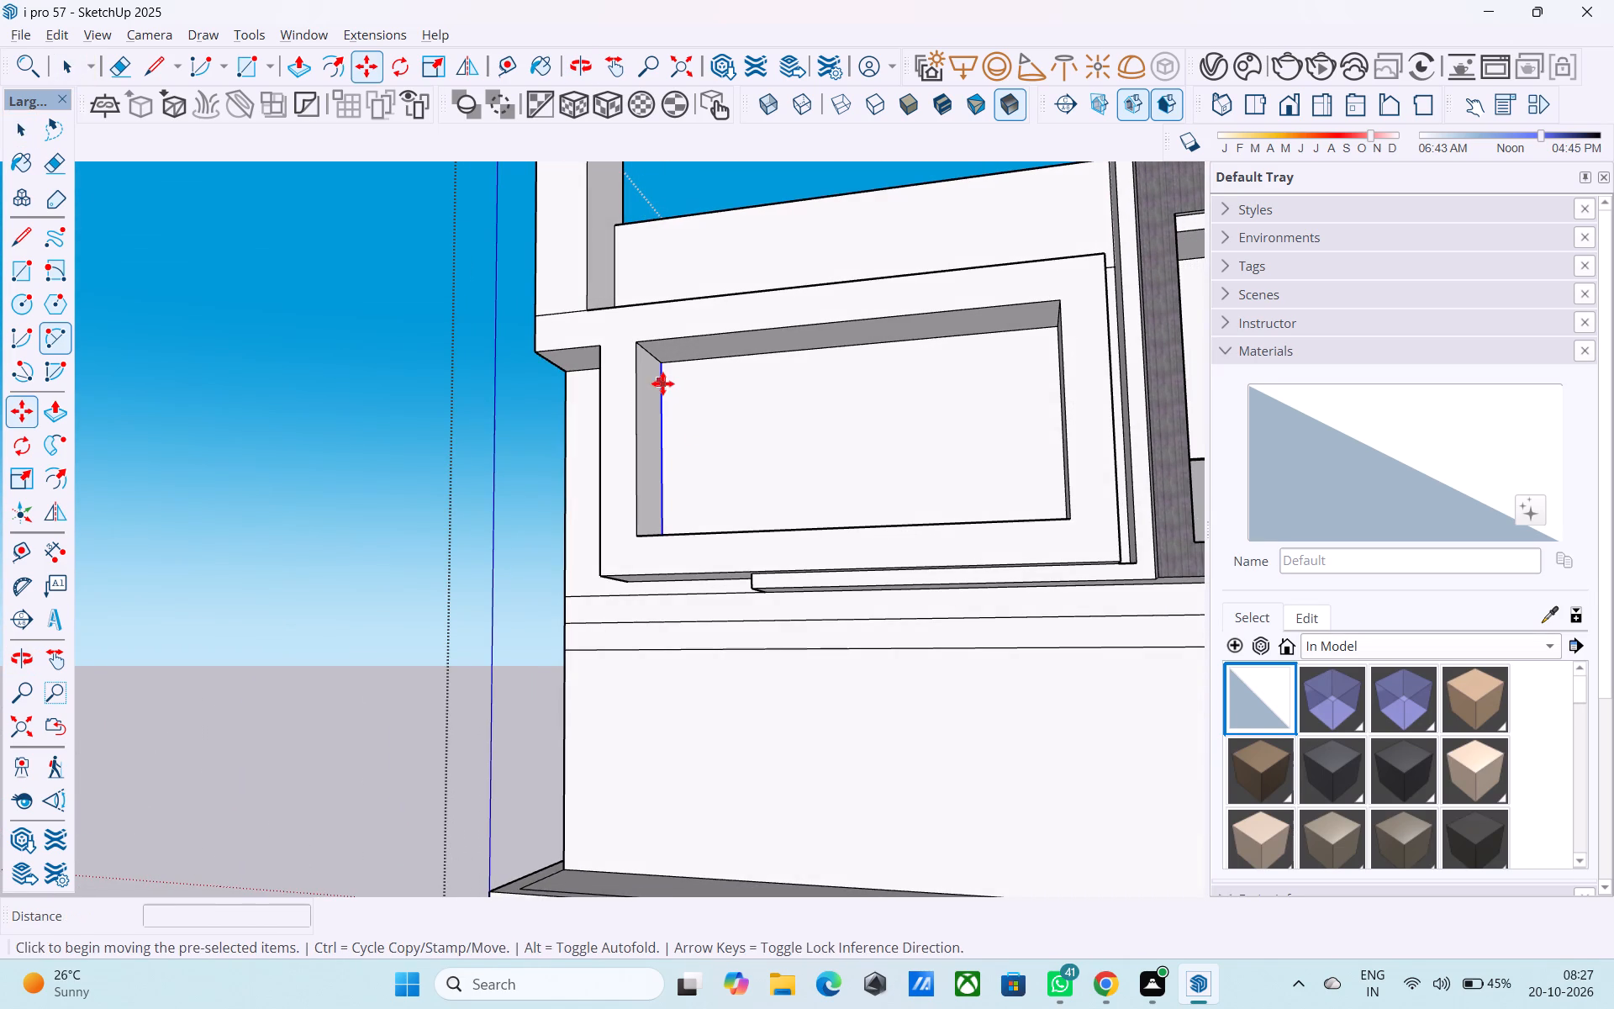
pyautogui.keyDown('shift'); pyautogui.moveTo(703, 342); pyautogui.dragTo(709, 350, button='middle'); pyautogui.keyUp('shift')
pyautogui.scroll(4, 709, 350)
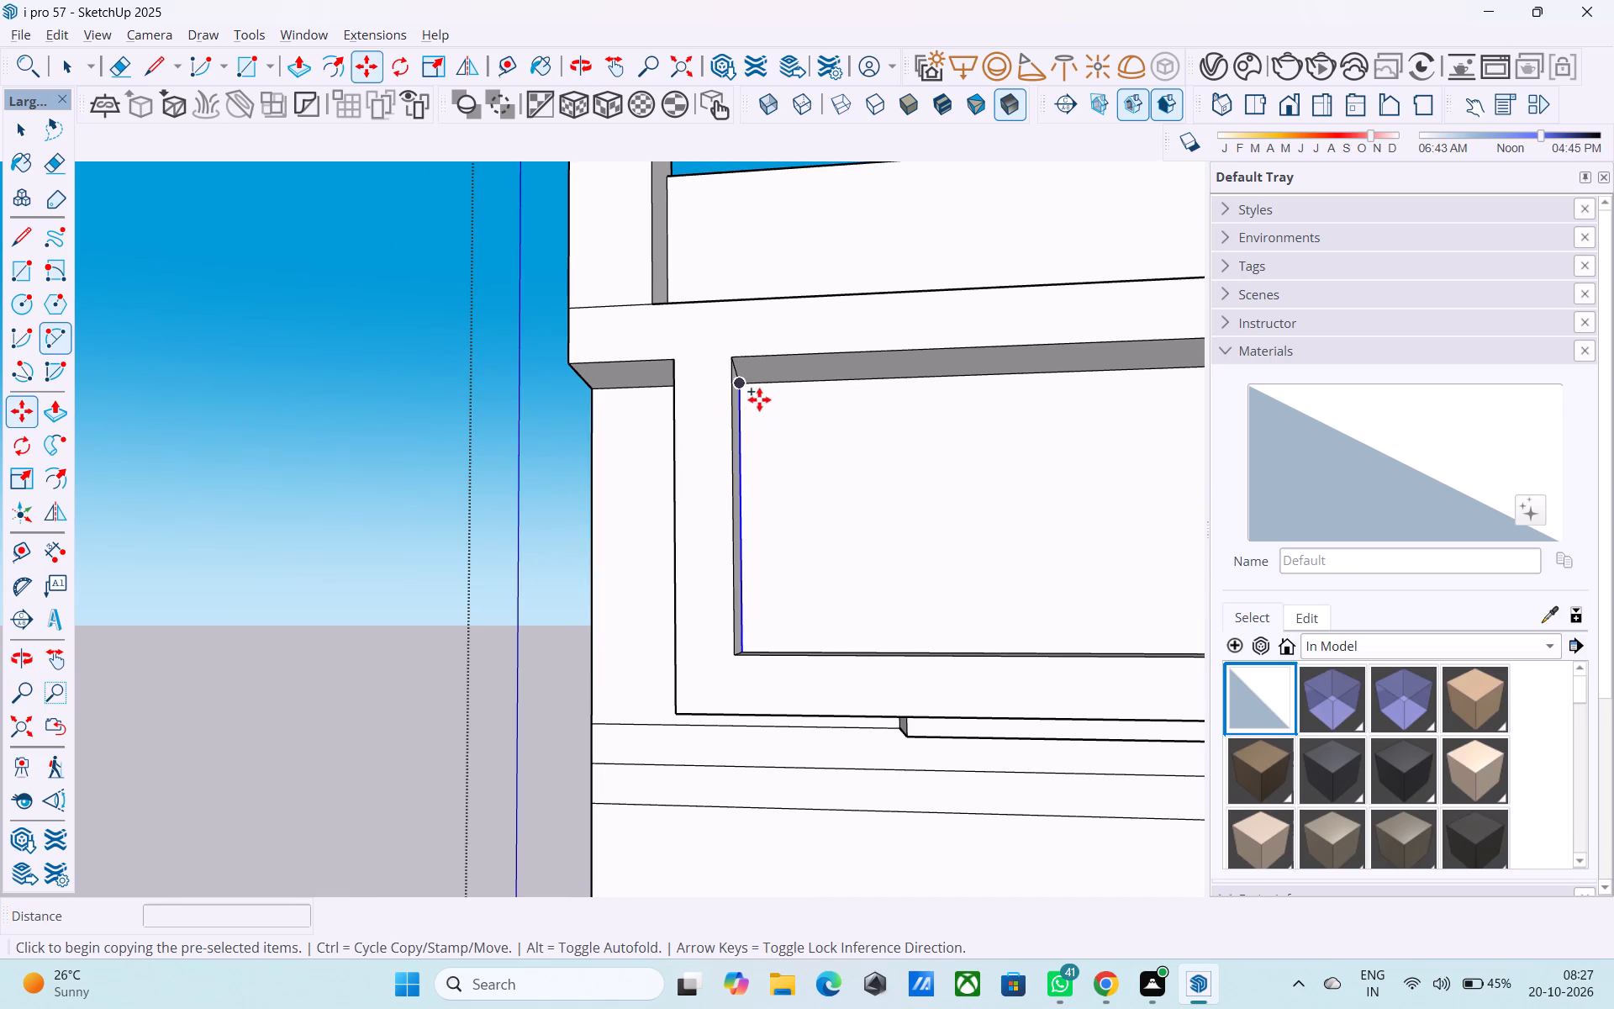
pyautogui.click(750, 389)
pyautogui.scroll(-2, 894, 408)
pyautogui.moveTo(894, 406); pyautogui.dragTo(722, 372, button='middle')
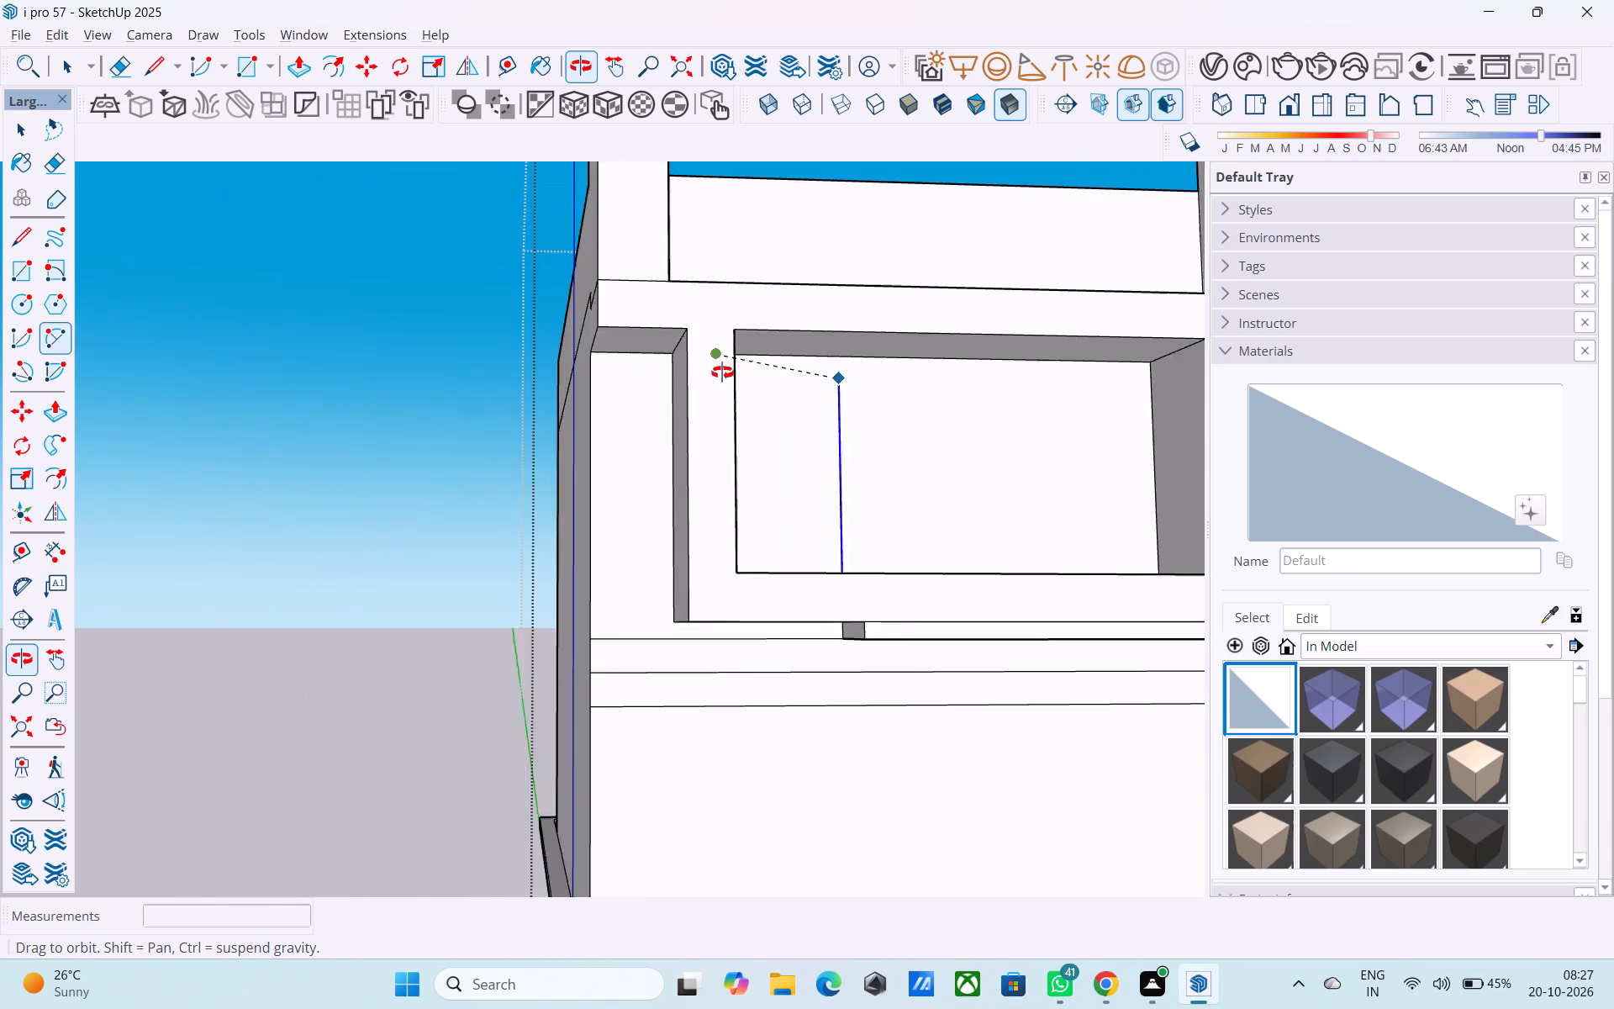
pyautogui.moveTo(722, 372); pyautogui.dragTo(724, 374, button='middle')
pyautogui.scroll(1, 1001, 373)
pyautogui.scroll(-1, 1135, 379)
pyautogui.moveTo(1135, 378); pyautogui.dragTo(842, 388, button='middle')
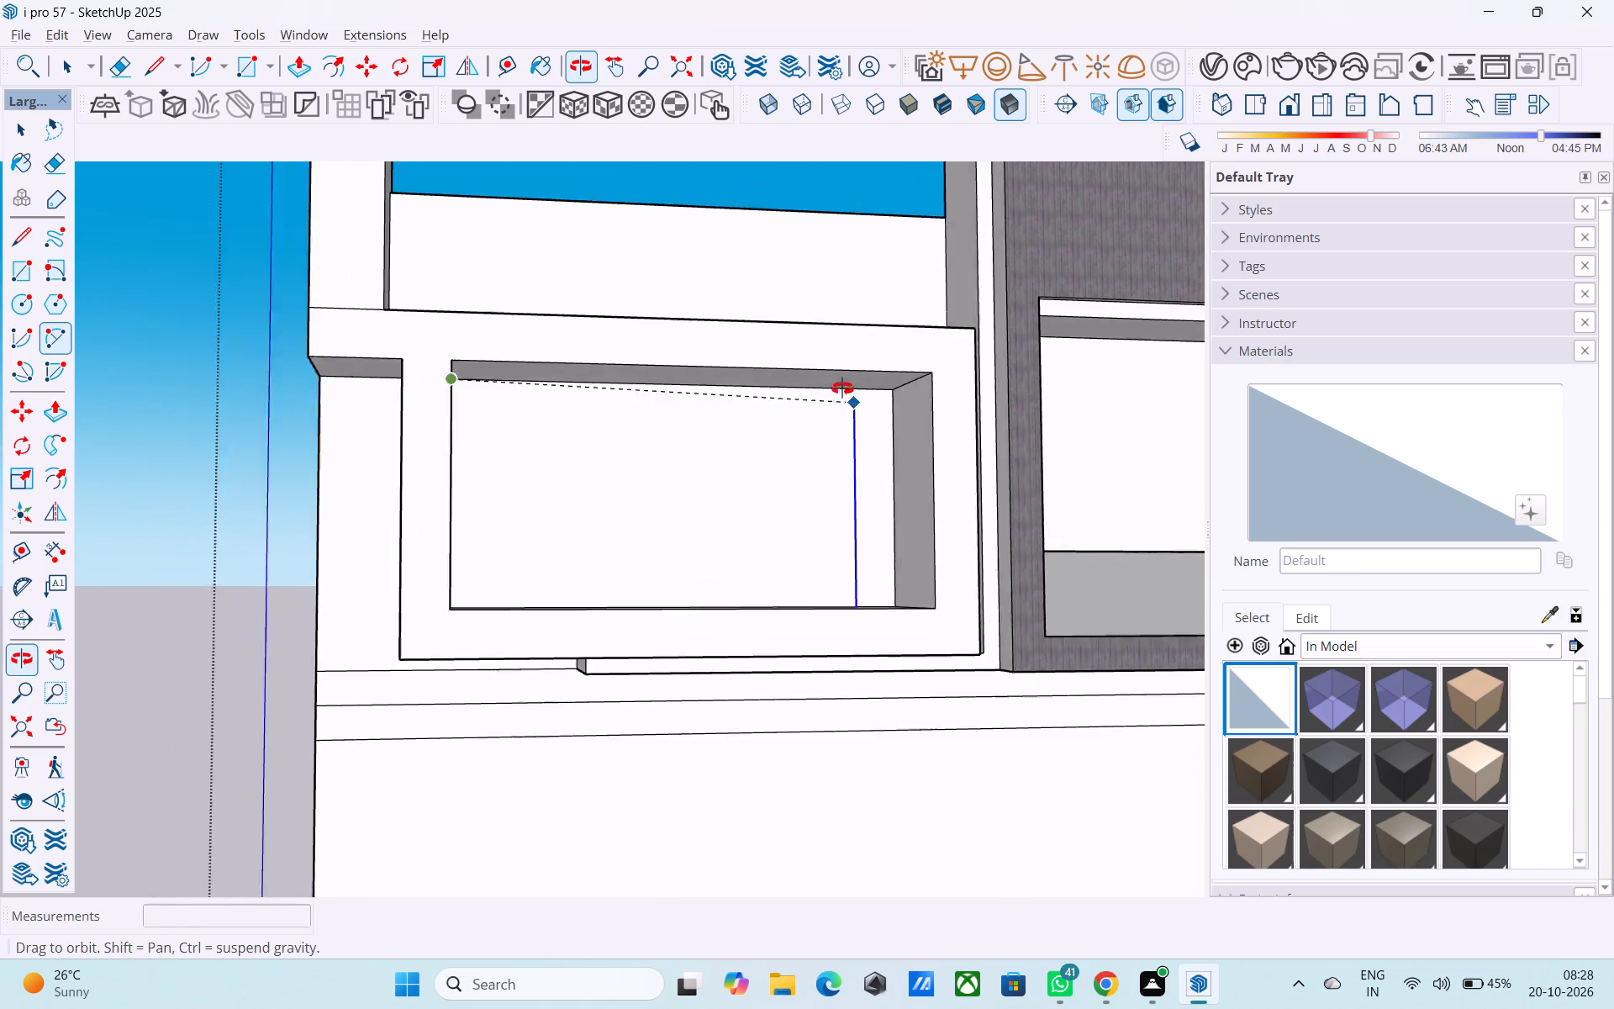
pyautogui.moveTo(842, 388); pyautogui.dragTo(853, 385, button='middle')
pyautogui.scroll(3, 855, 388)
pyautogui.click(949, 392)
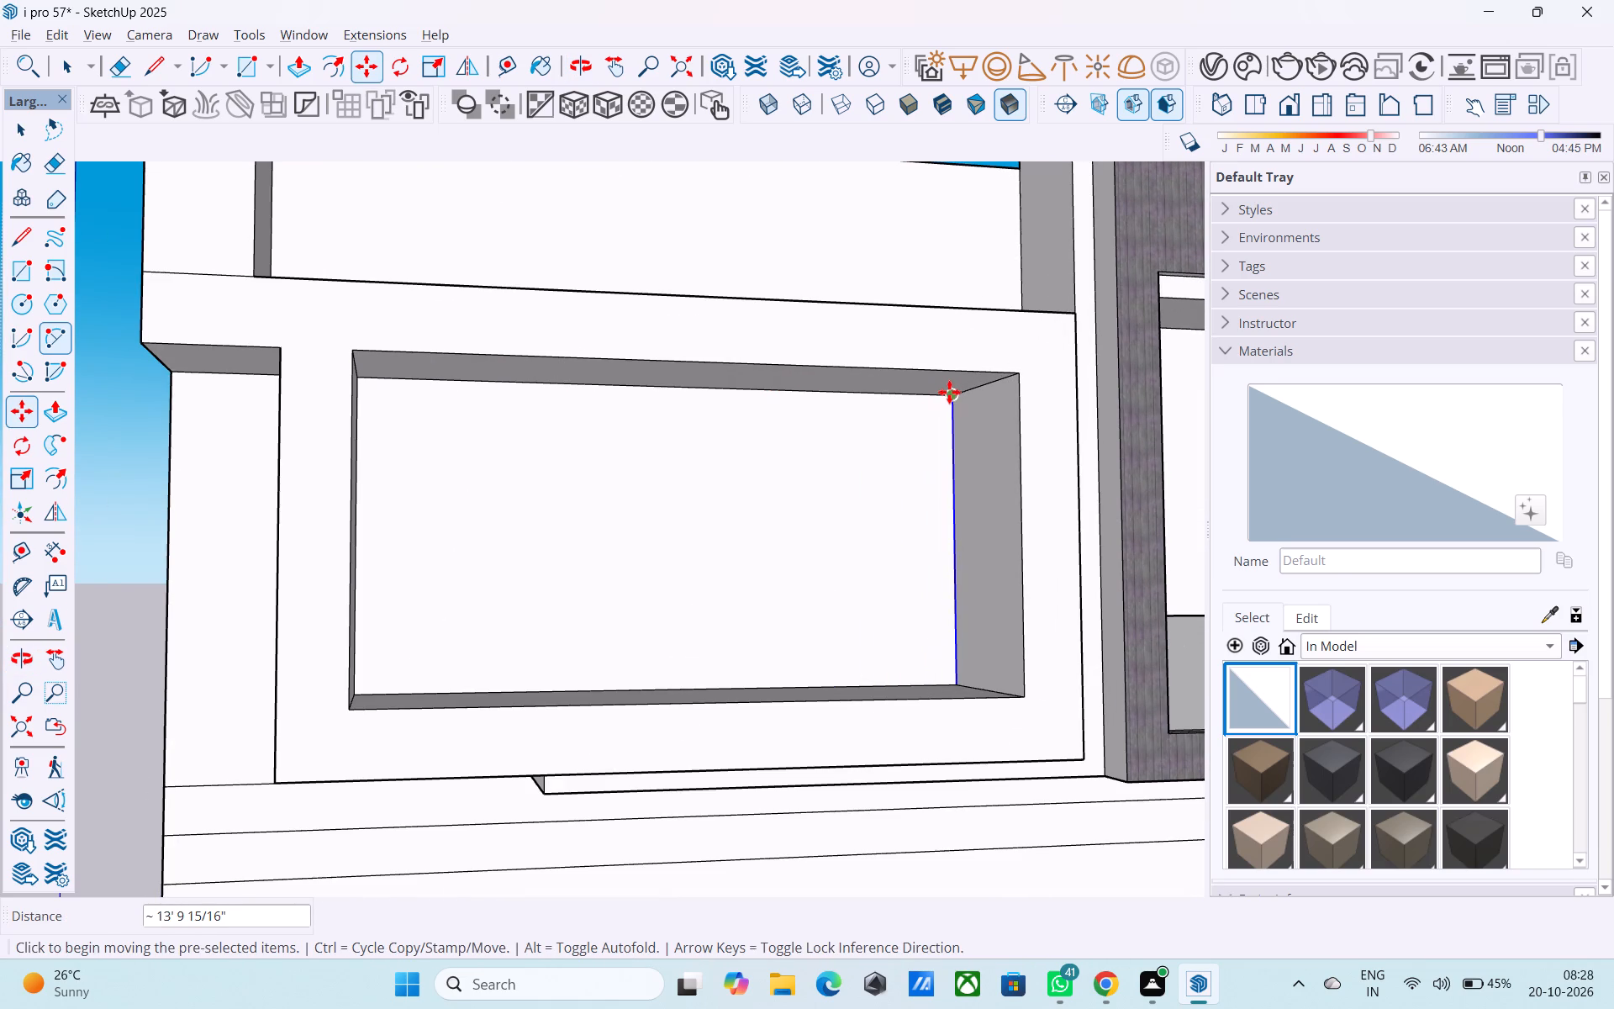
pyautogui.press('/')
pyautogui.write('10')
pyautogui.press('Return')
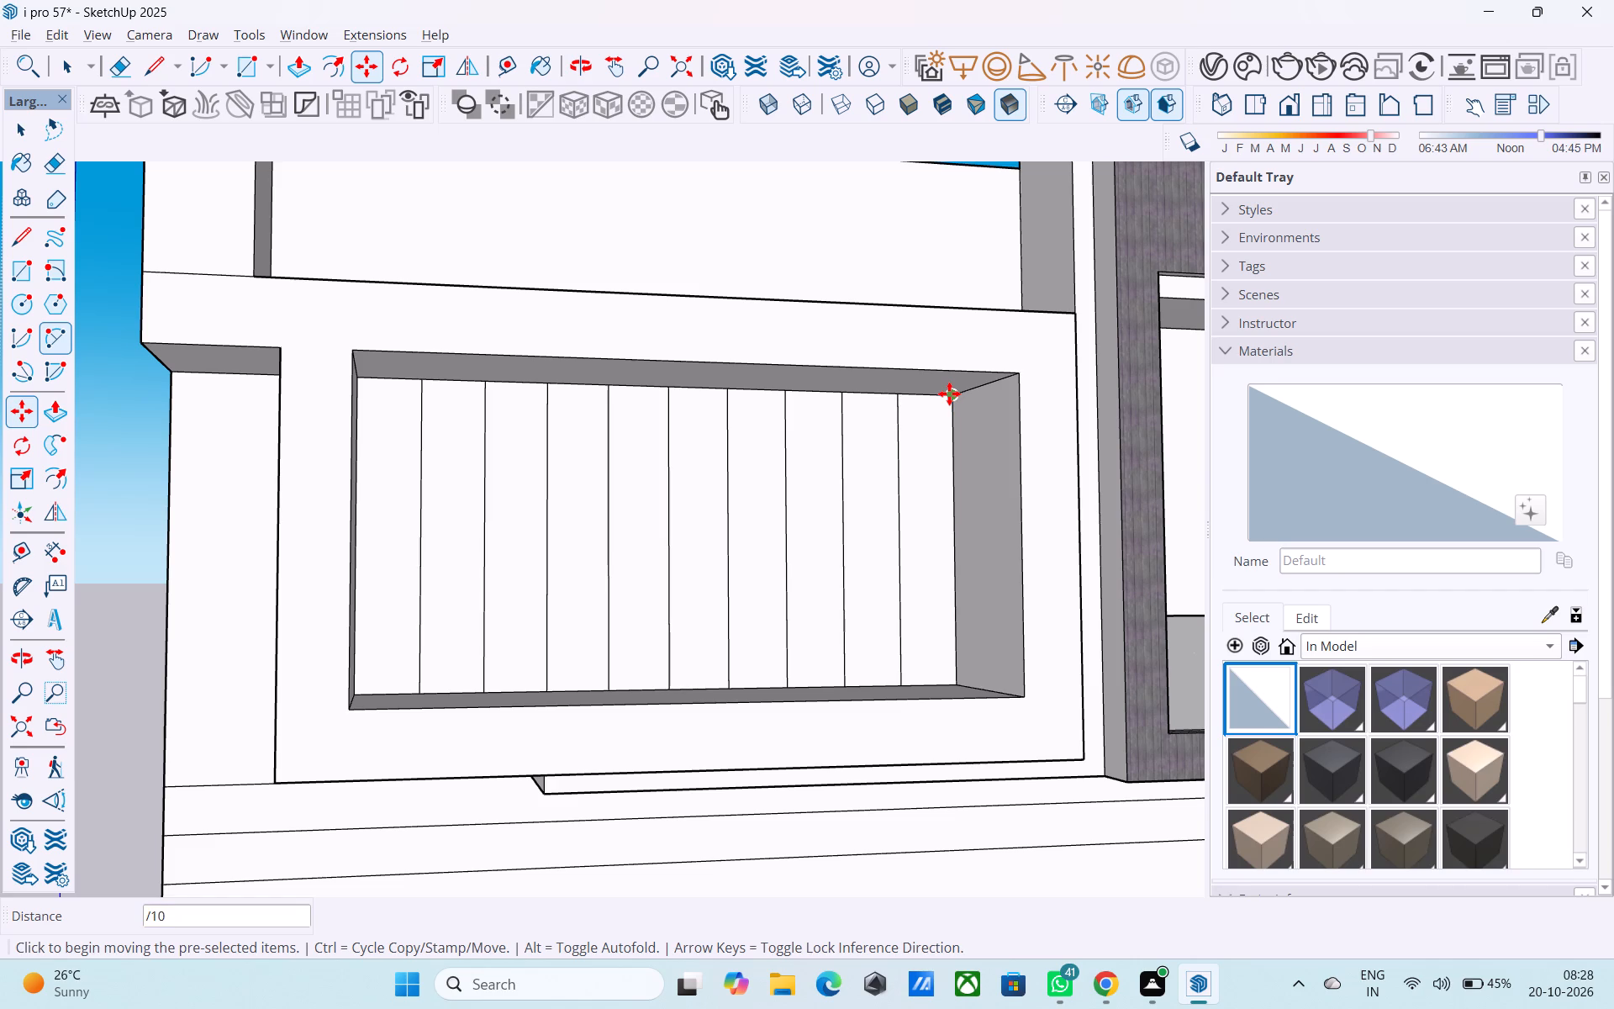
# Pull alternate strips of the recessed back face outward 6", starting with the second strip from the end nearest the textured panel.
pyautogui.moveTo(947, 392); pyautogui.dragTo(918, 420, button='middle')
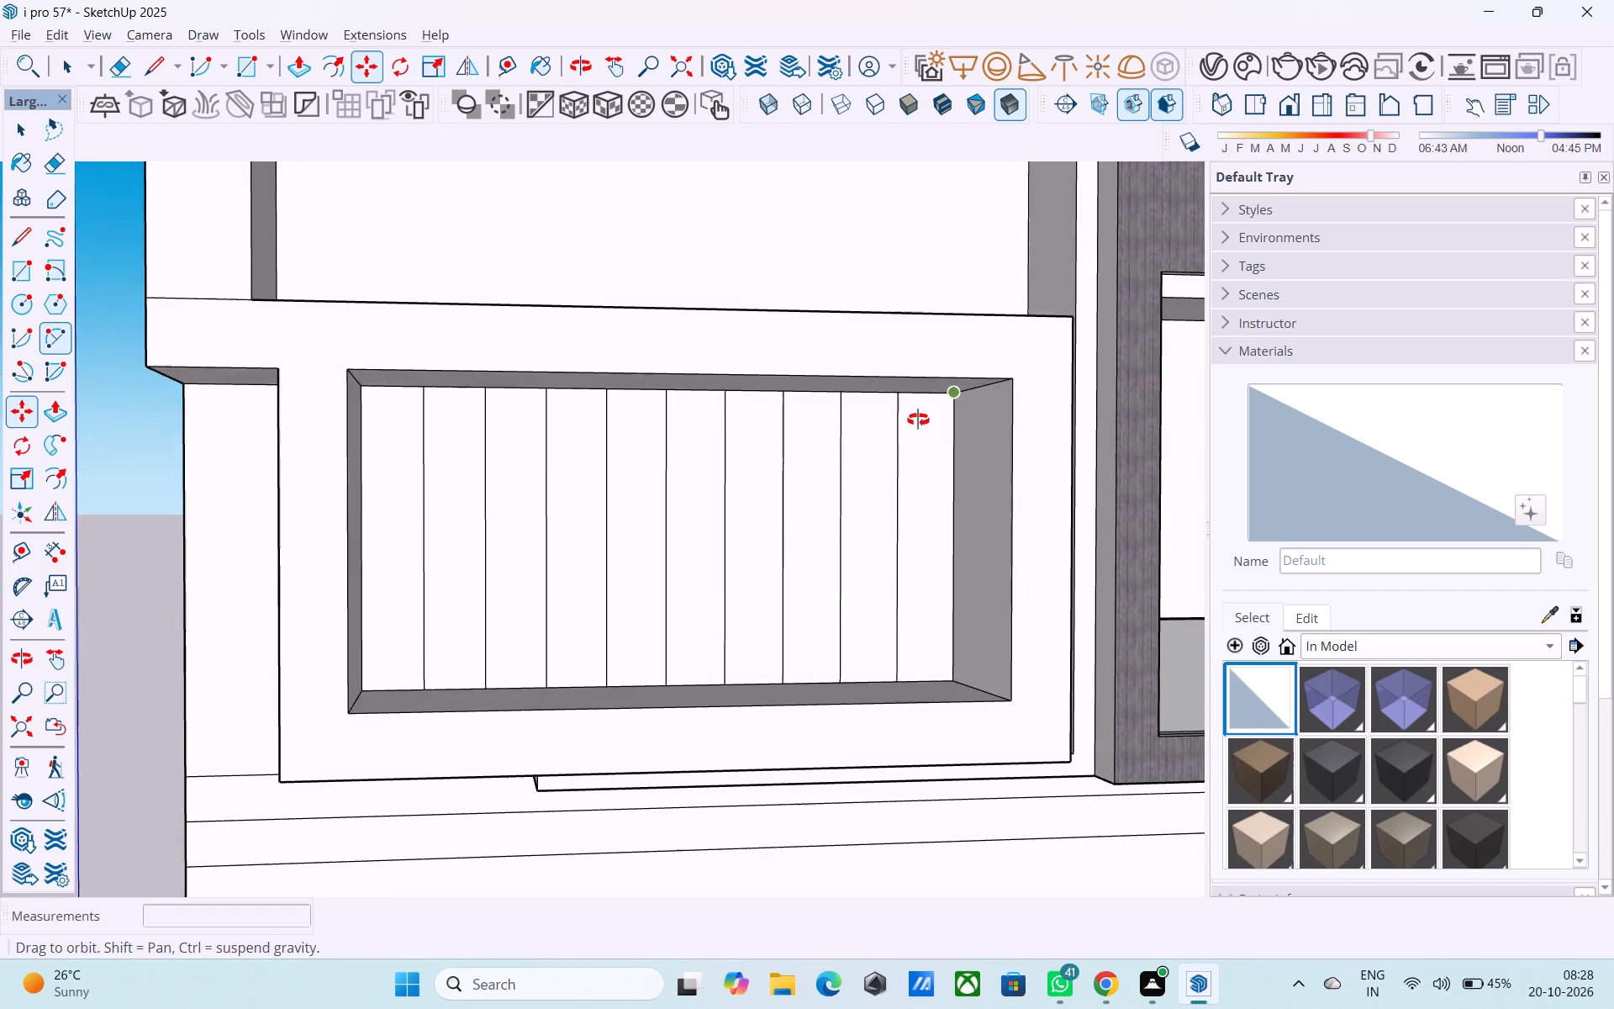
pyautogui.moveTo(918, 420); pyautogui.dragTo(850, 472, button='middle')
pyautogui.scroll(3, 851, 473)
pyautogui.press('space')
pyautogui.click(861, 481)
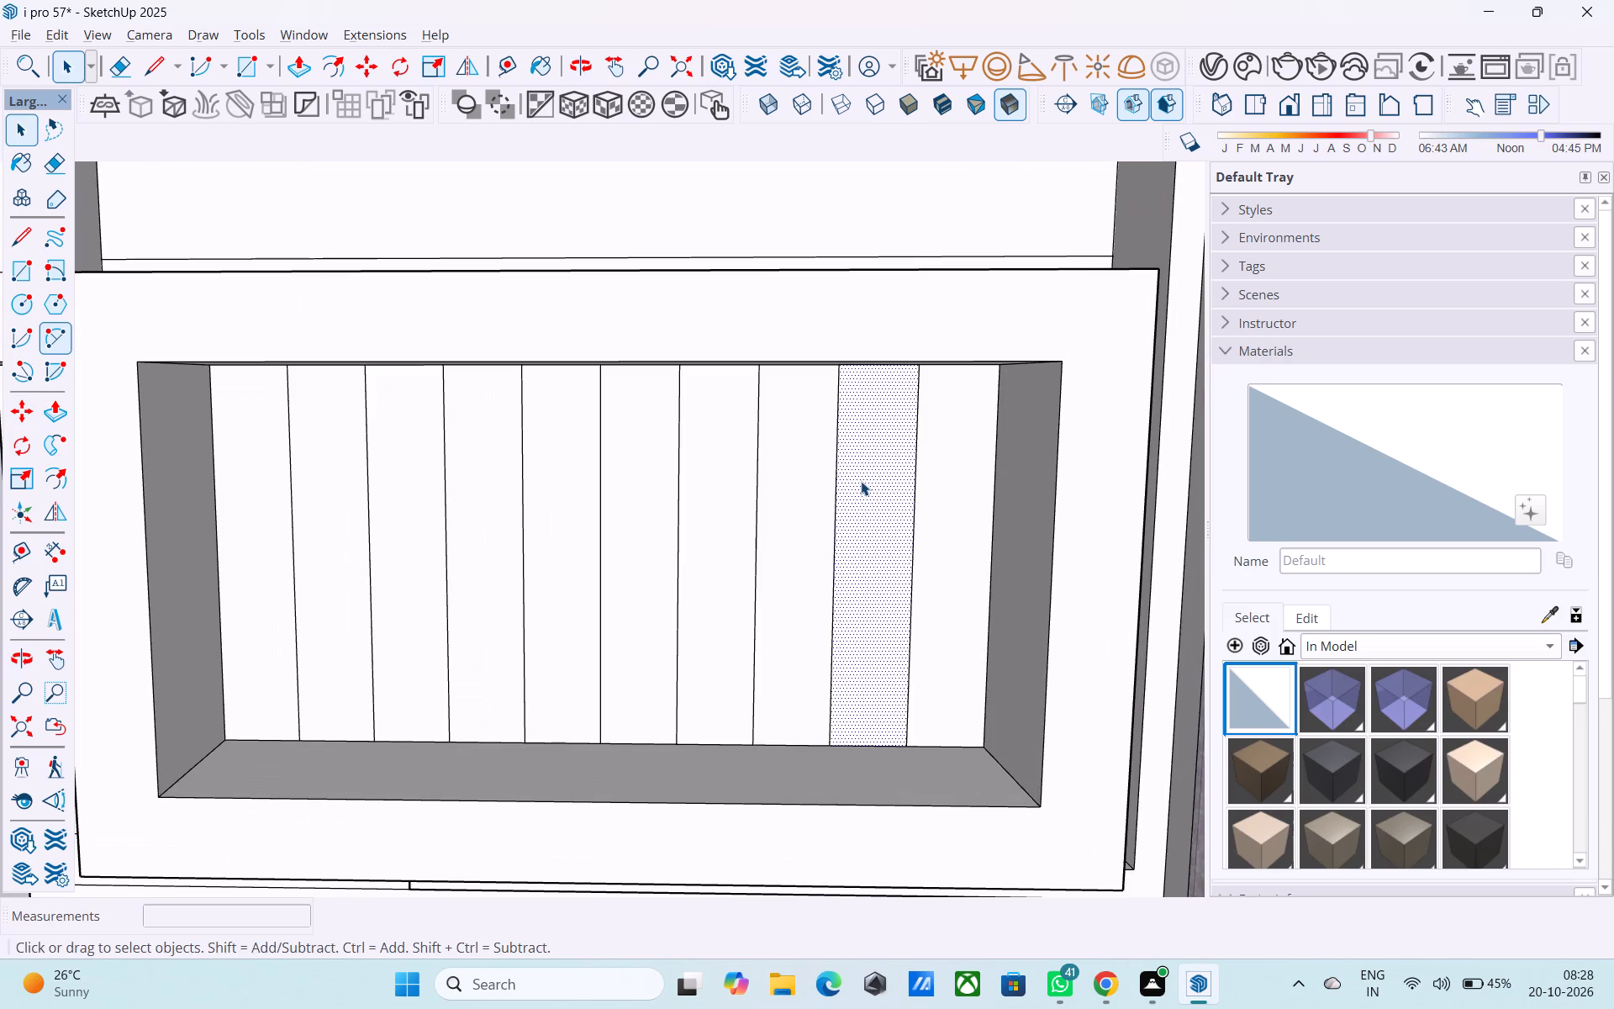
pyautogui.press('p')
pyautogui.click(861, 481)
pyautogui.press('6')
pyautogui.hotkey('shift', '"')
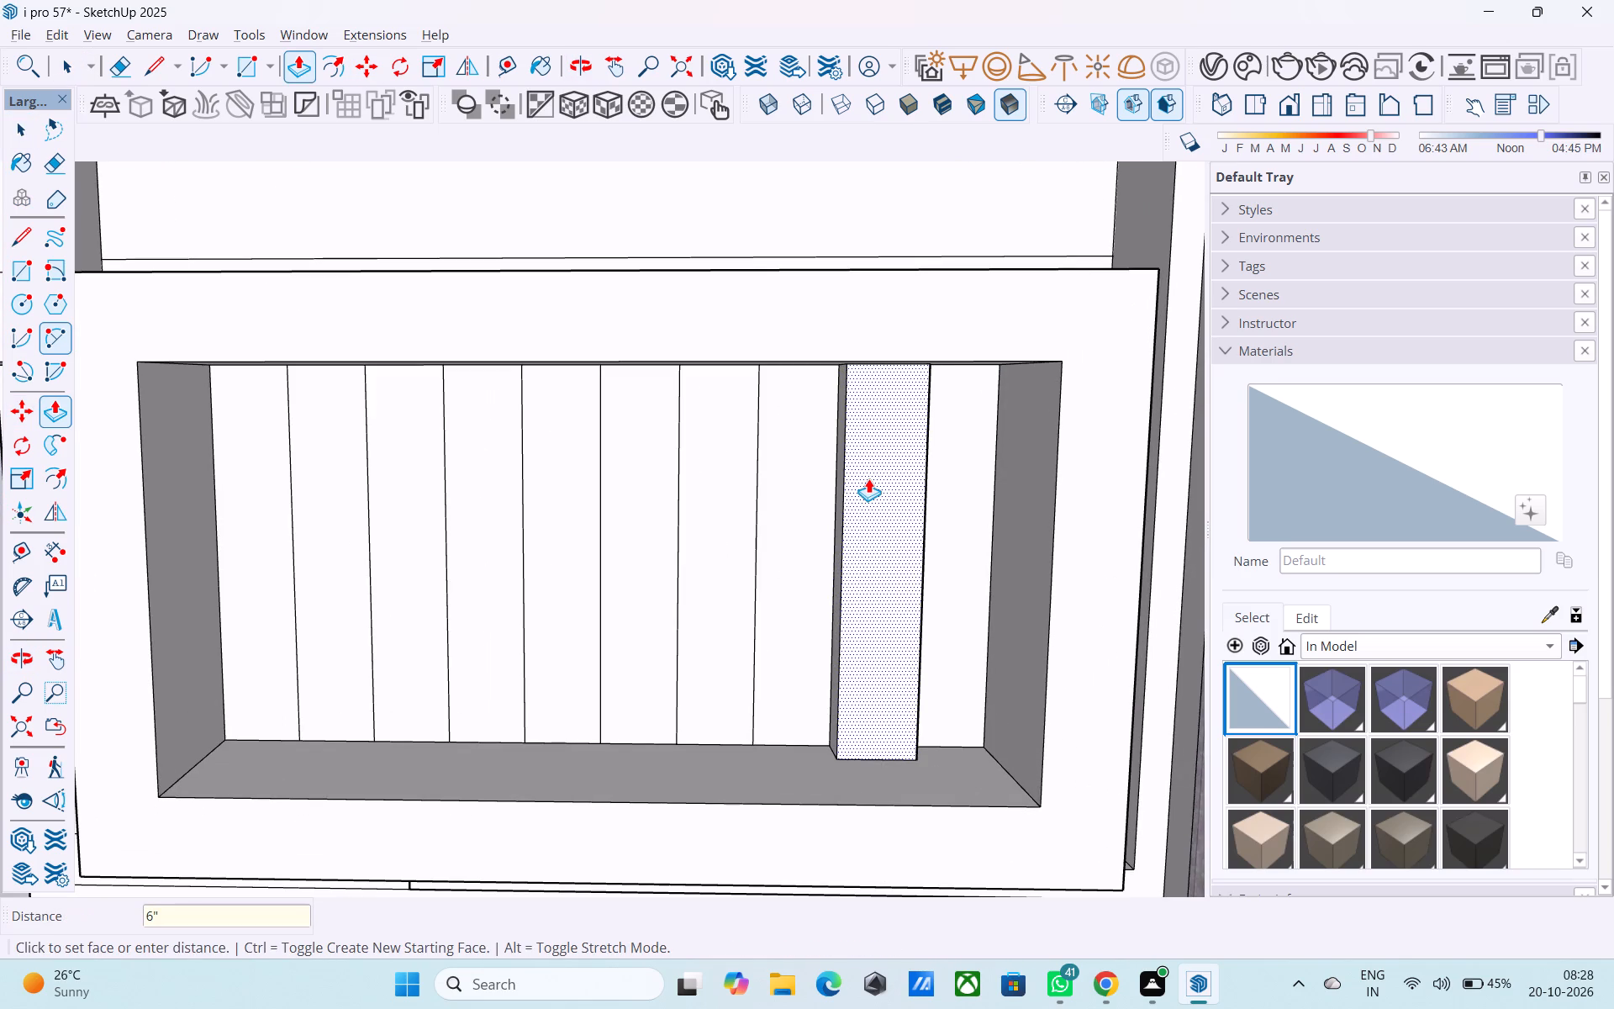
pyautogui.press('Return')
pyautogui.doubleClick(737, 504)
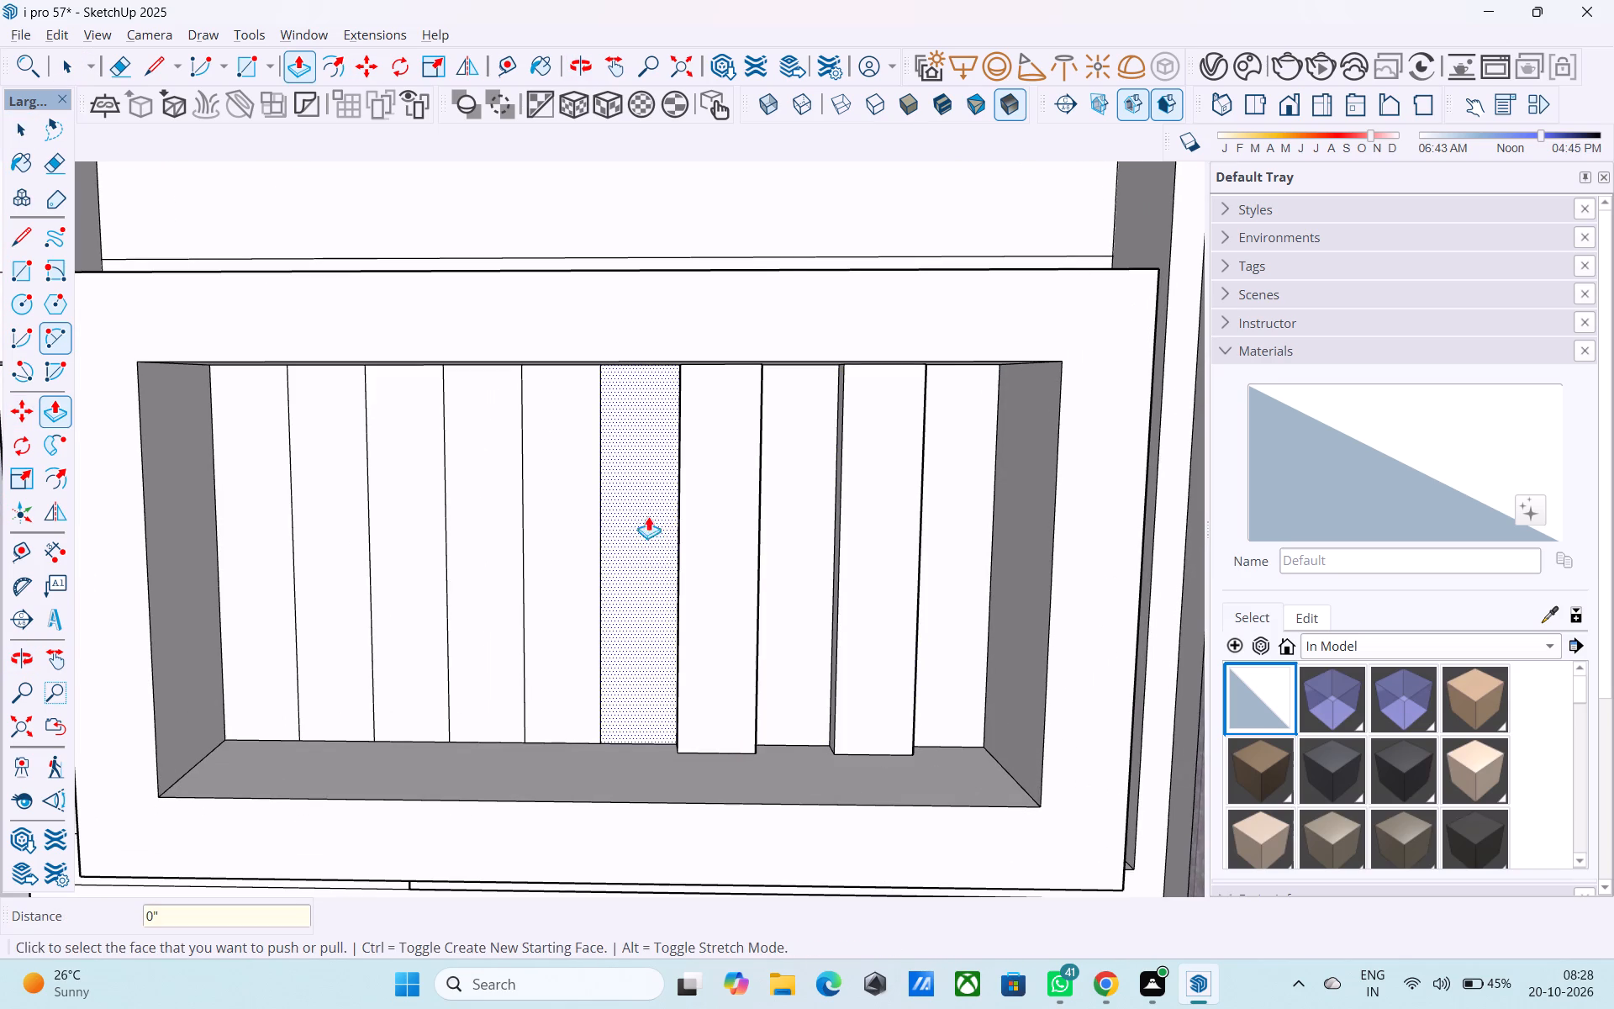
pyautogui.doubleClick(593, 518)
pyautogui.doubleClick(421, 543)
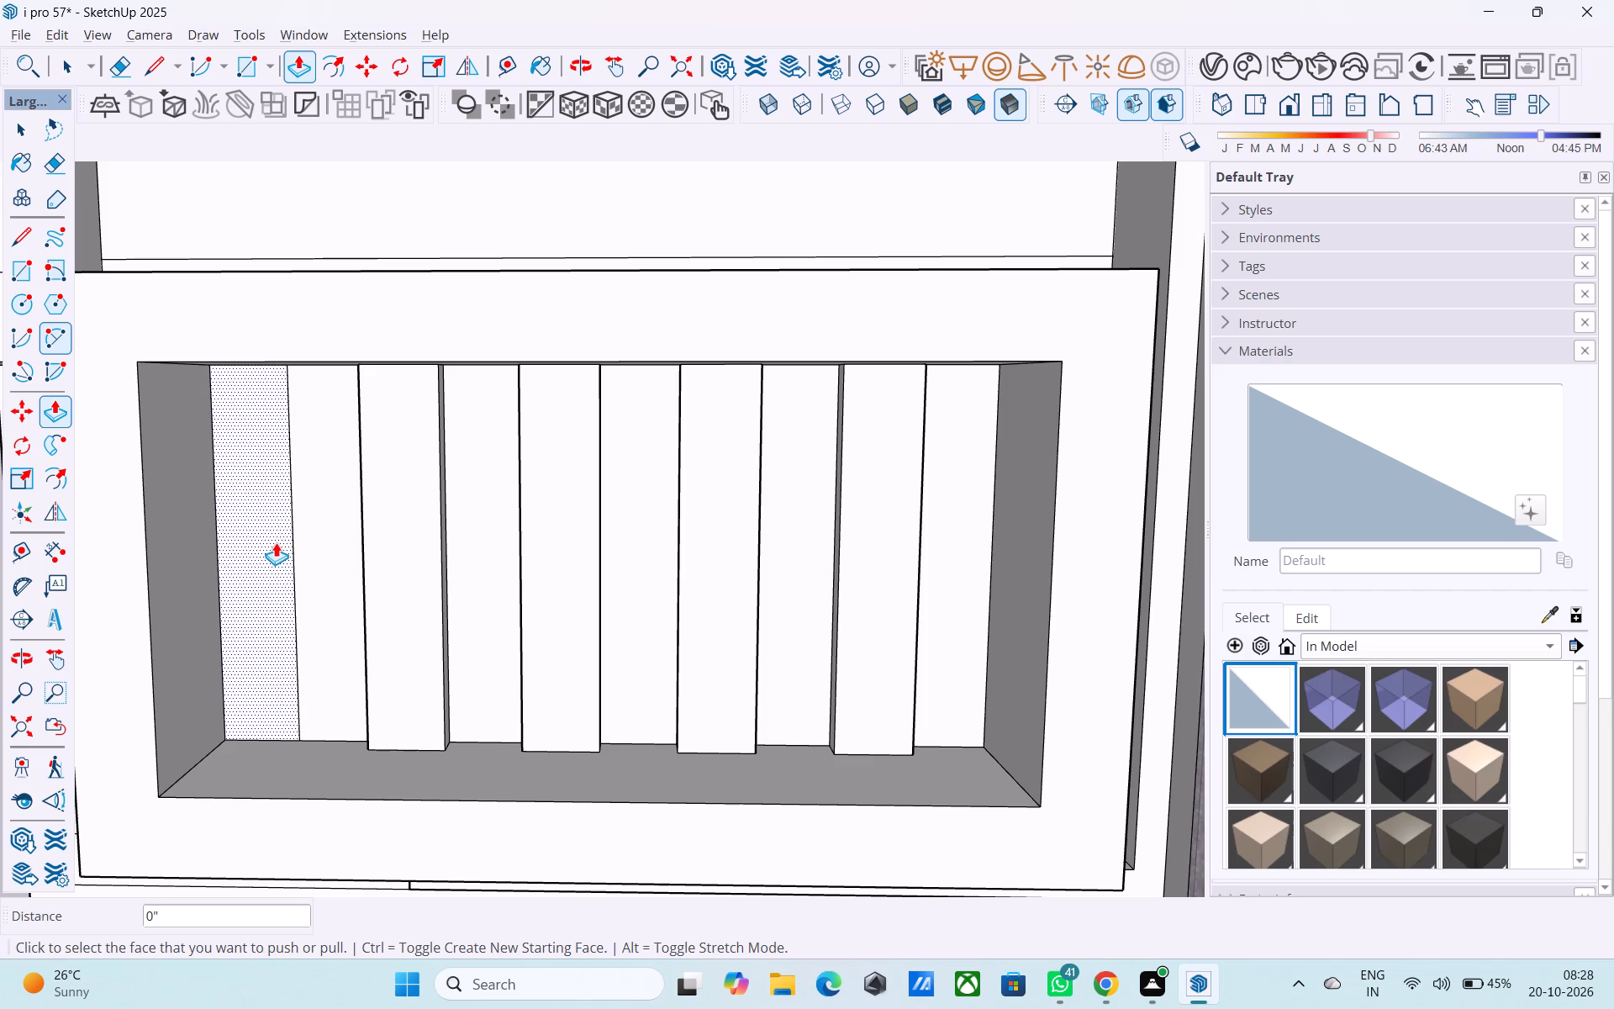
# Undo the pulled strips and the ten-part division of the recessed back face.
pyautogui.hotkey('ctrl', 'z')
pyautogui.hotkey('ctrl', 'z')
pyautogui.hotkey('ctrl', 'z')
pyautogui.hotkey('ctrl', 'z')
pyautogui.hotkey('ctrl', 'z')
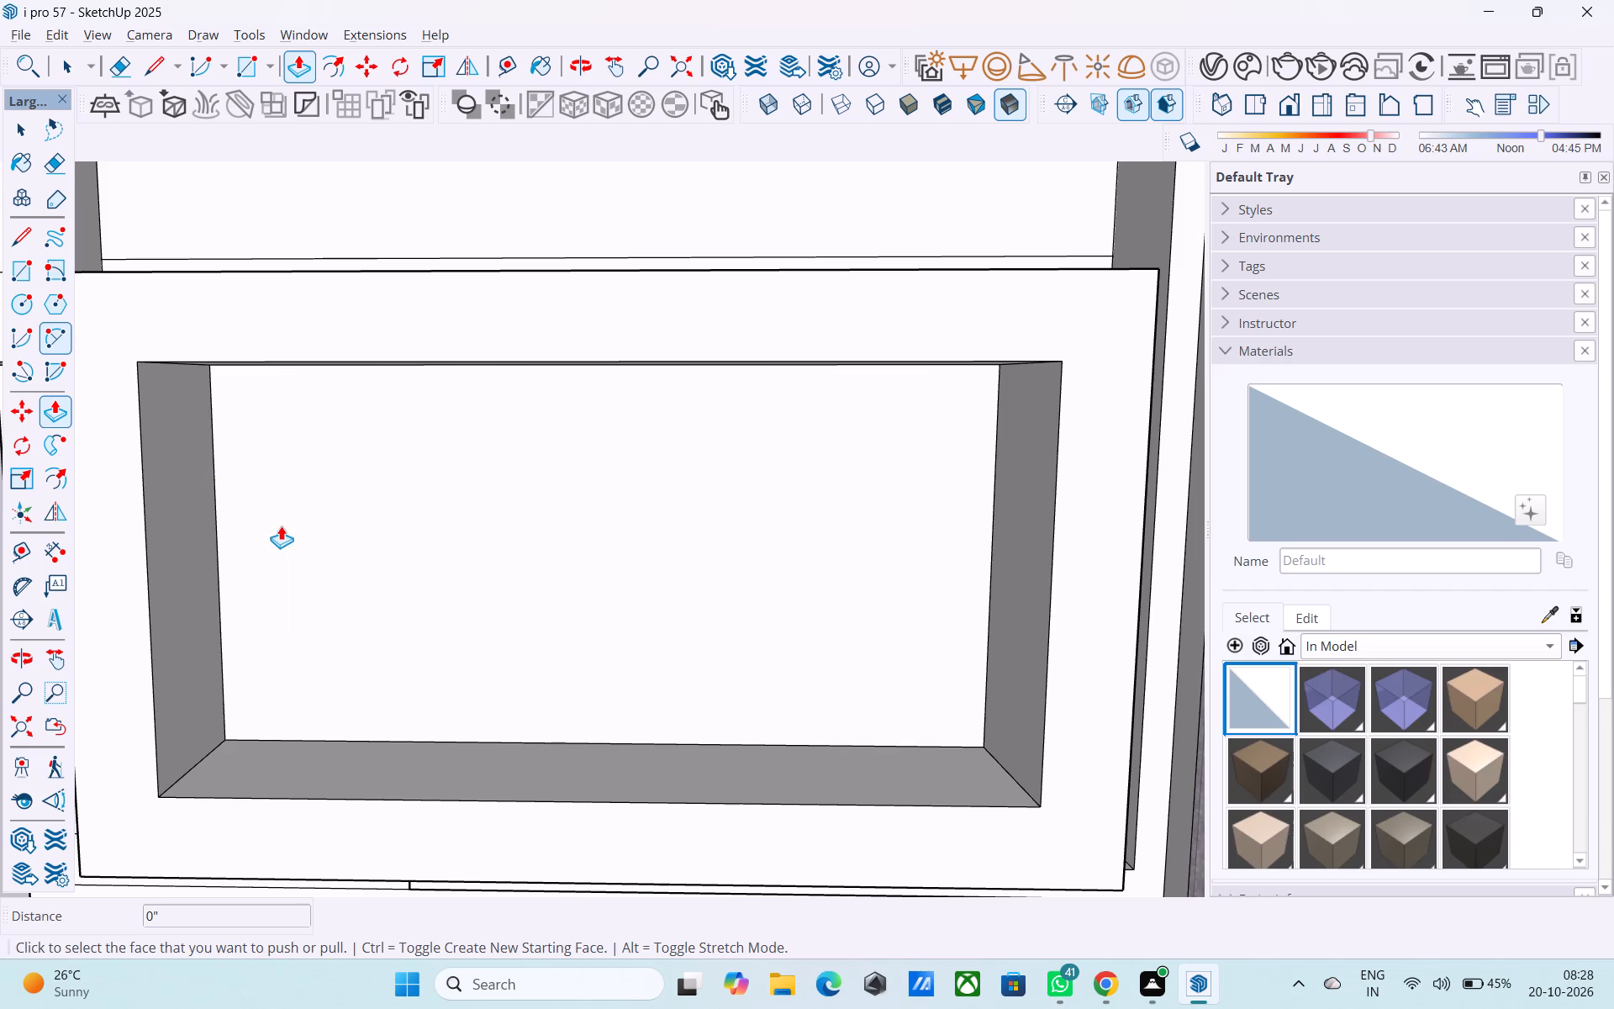
# Copy the vertical end edge of the recessed back face to its opposite end, dividing the face into 11 equal strips.
pyautogui.press('space')
pyautogui.click(219, 541)
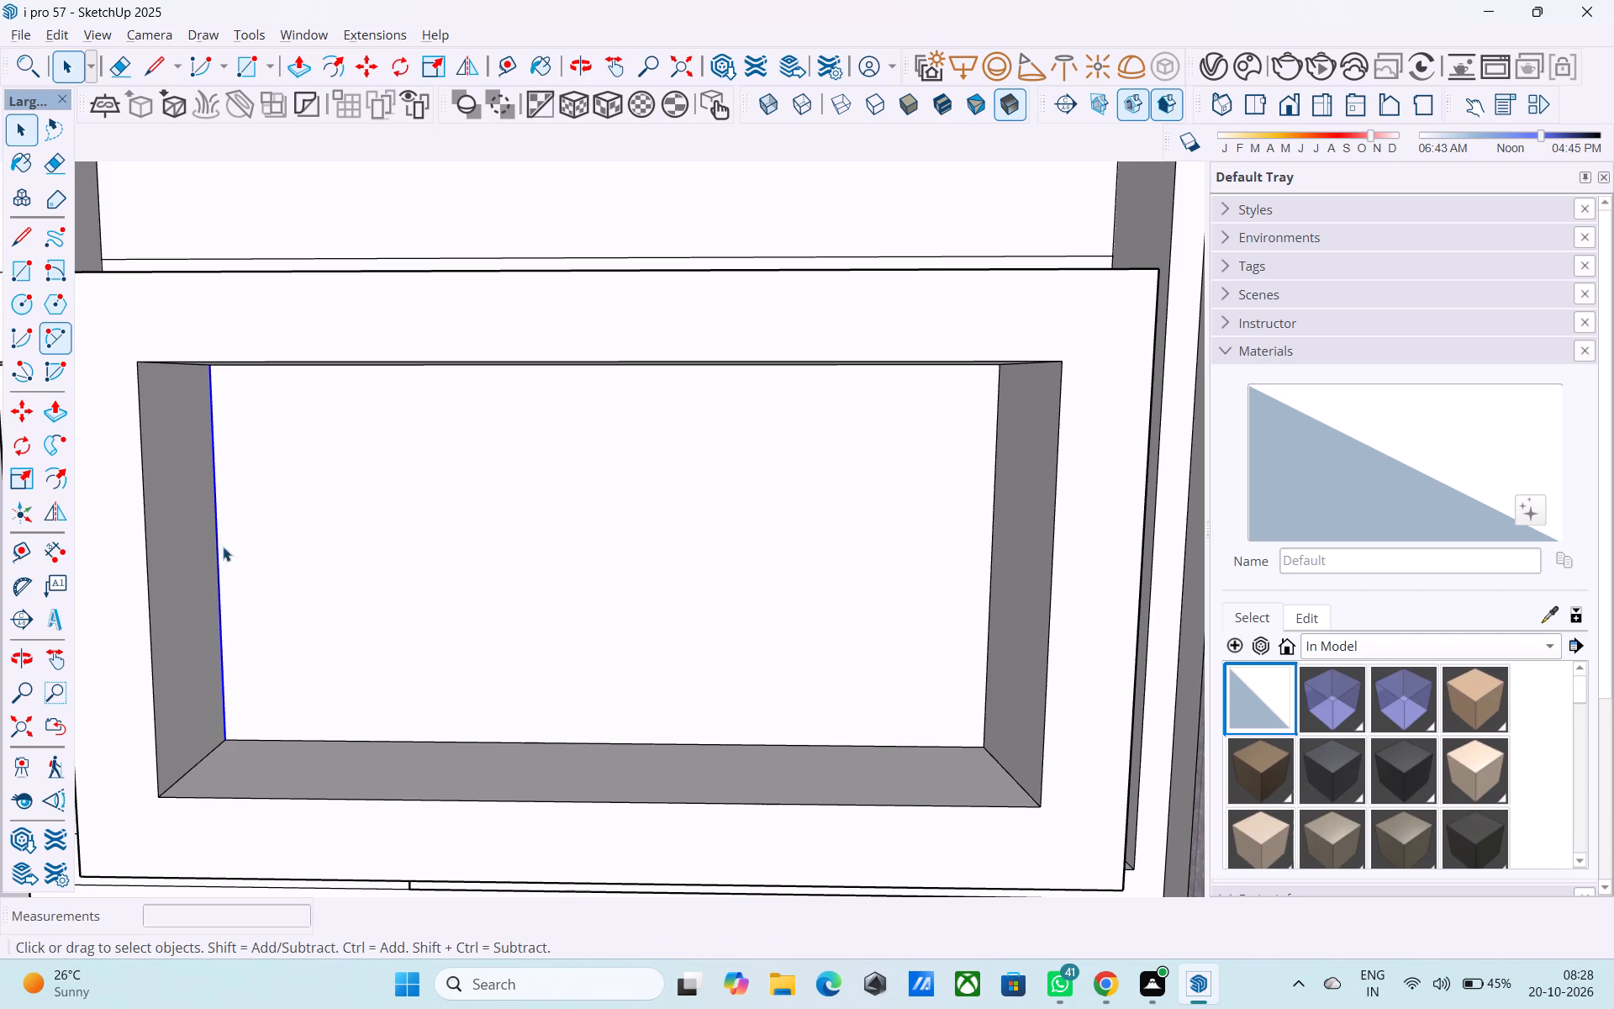
pyautogui.press('m')
pyautogui.moveTo(227, 548); pyautogui.dragTo(222, 485, button='middle')
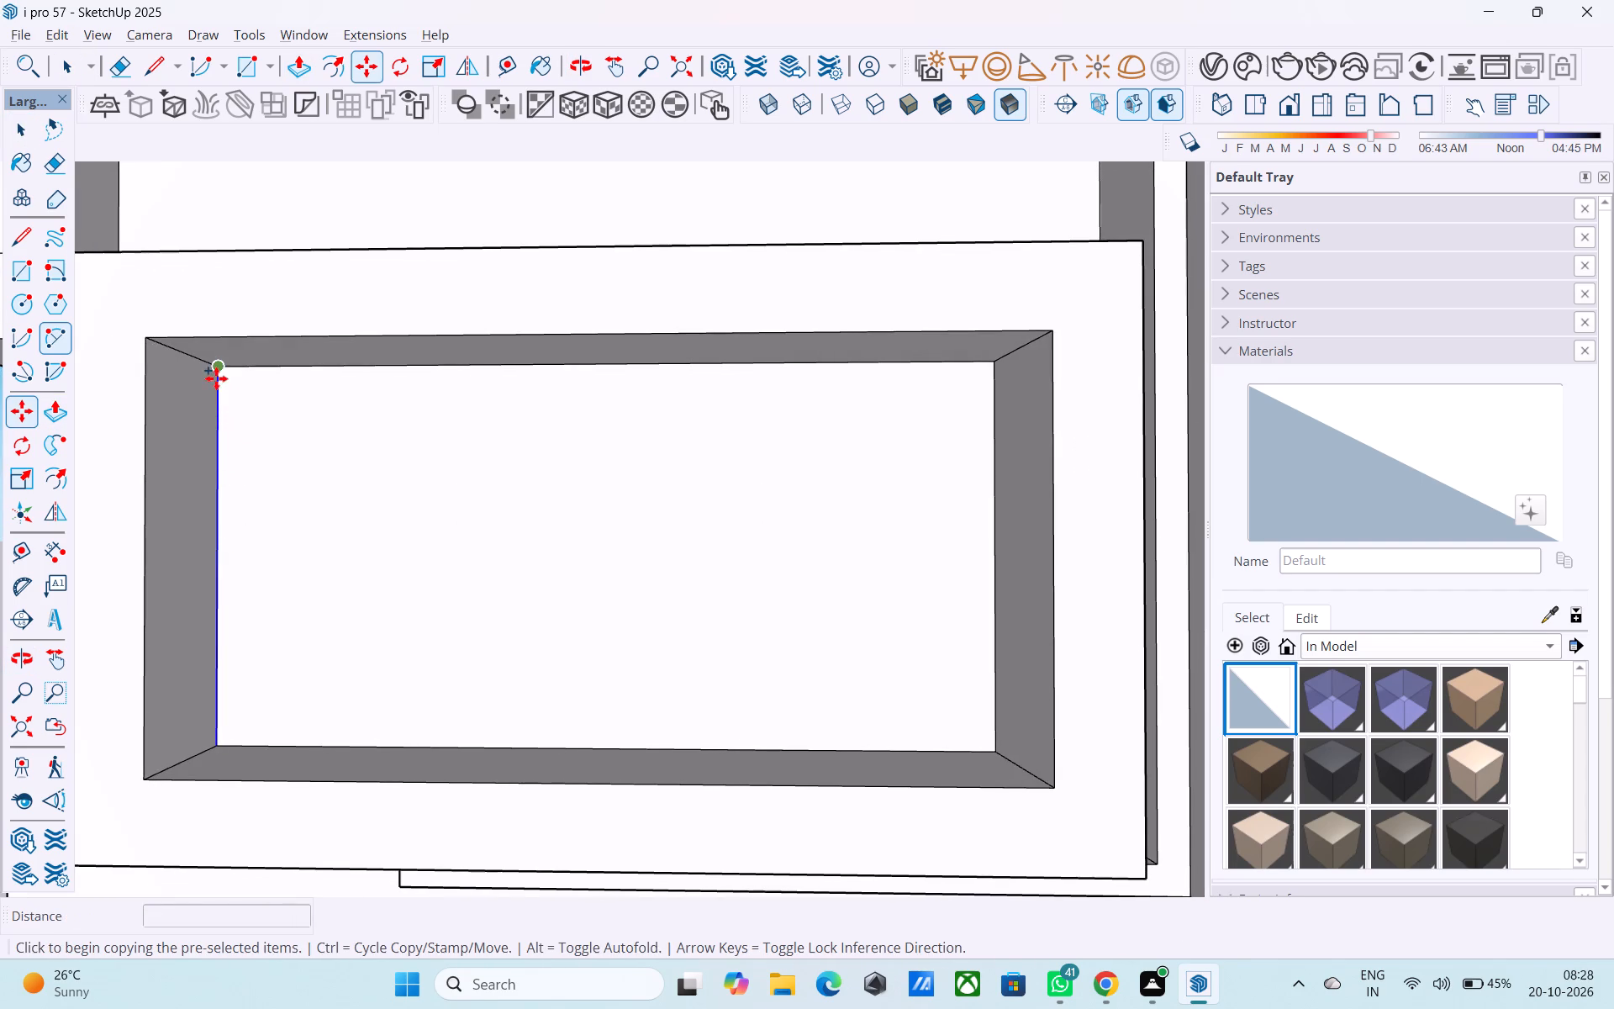
pyautogui.click(216, 377)
pyautogui.click(1002, 354)
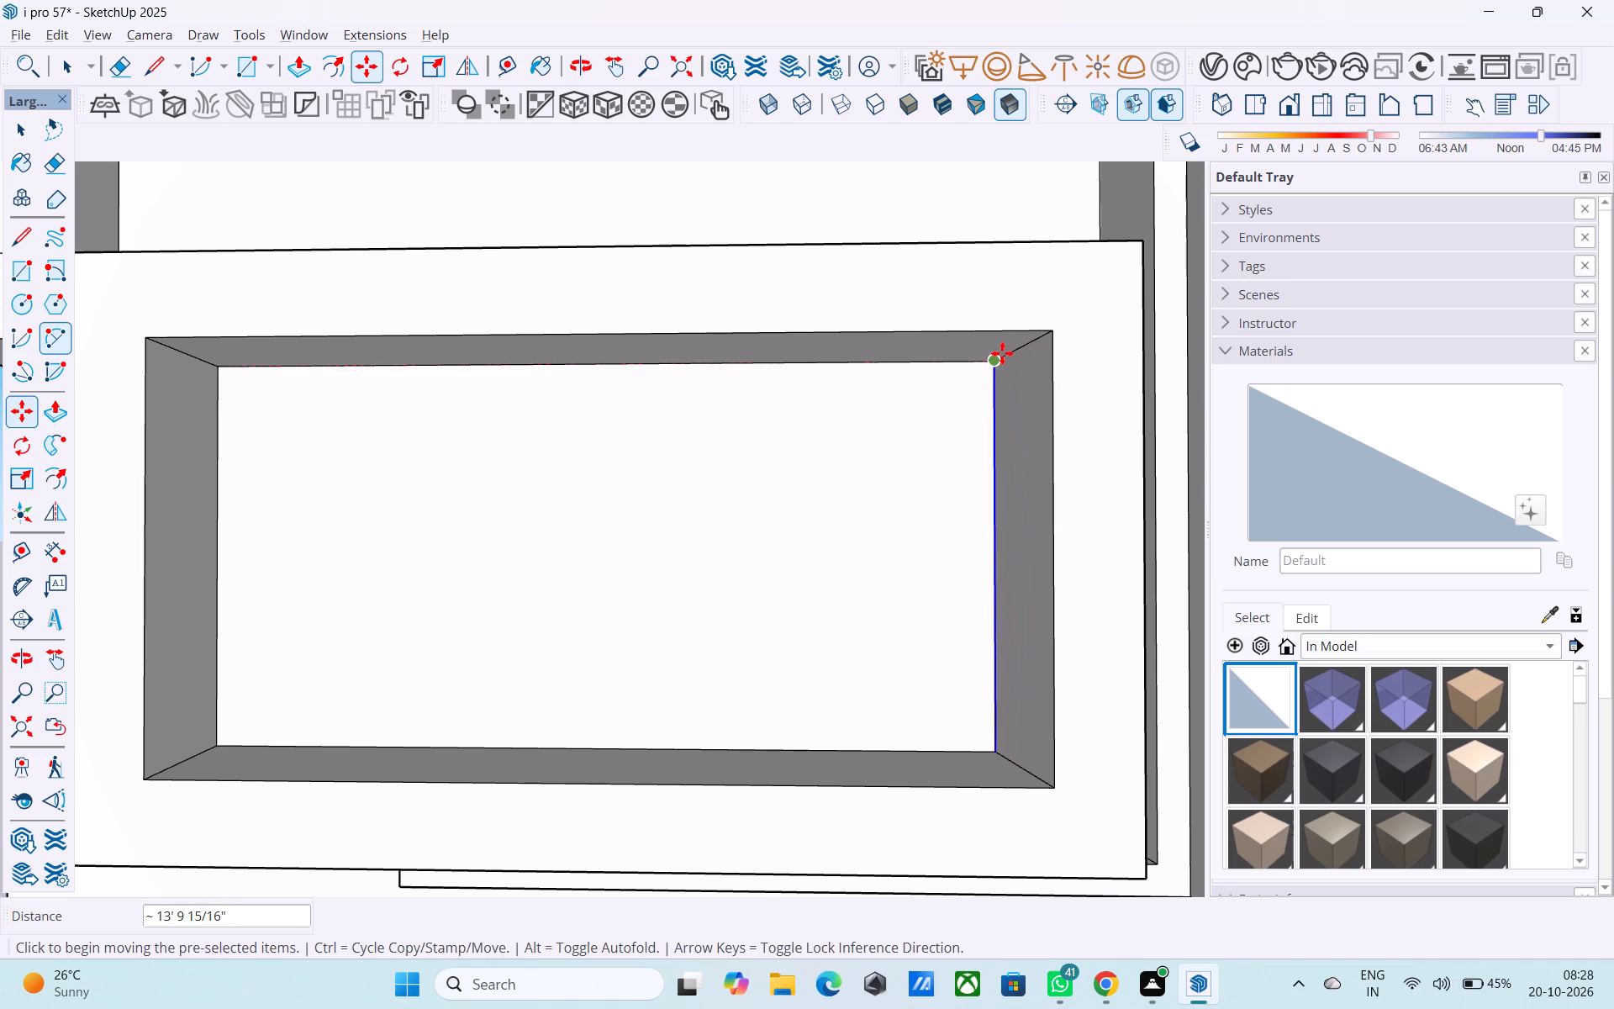
pyautogui.press('/')
pyautogui.write("11'")
pyautogui.press('Return')
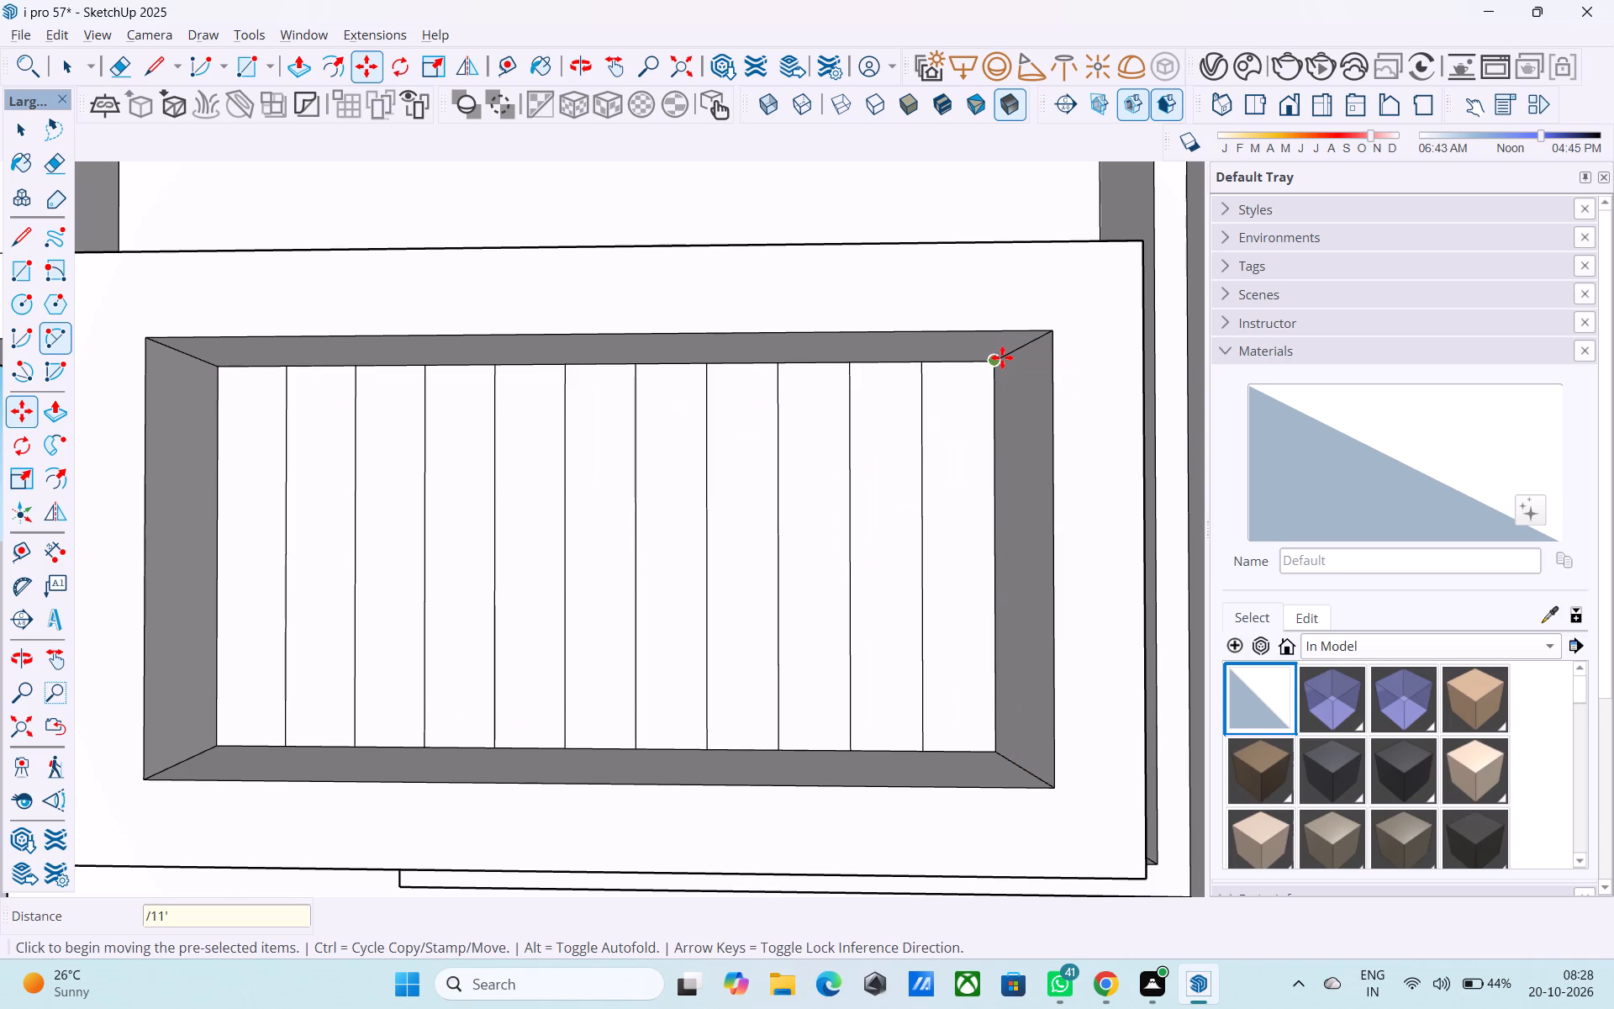
# Pull alternate strips of the recessed back face outward 6", starting with the second strip from the end nearest the textured panel.
pyautogui.press('space')
pyautogui.click(883, 430)
pyautogui.press('p')
pyautogui.click(882, 430)
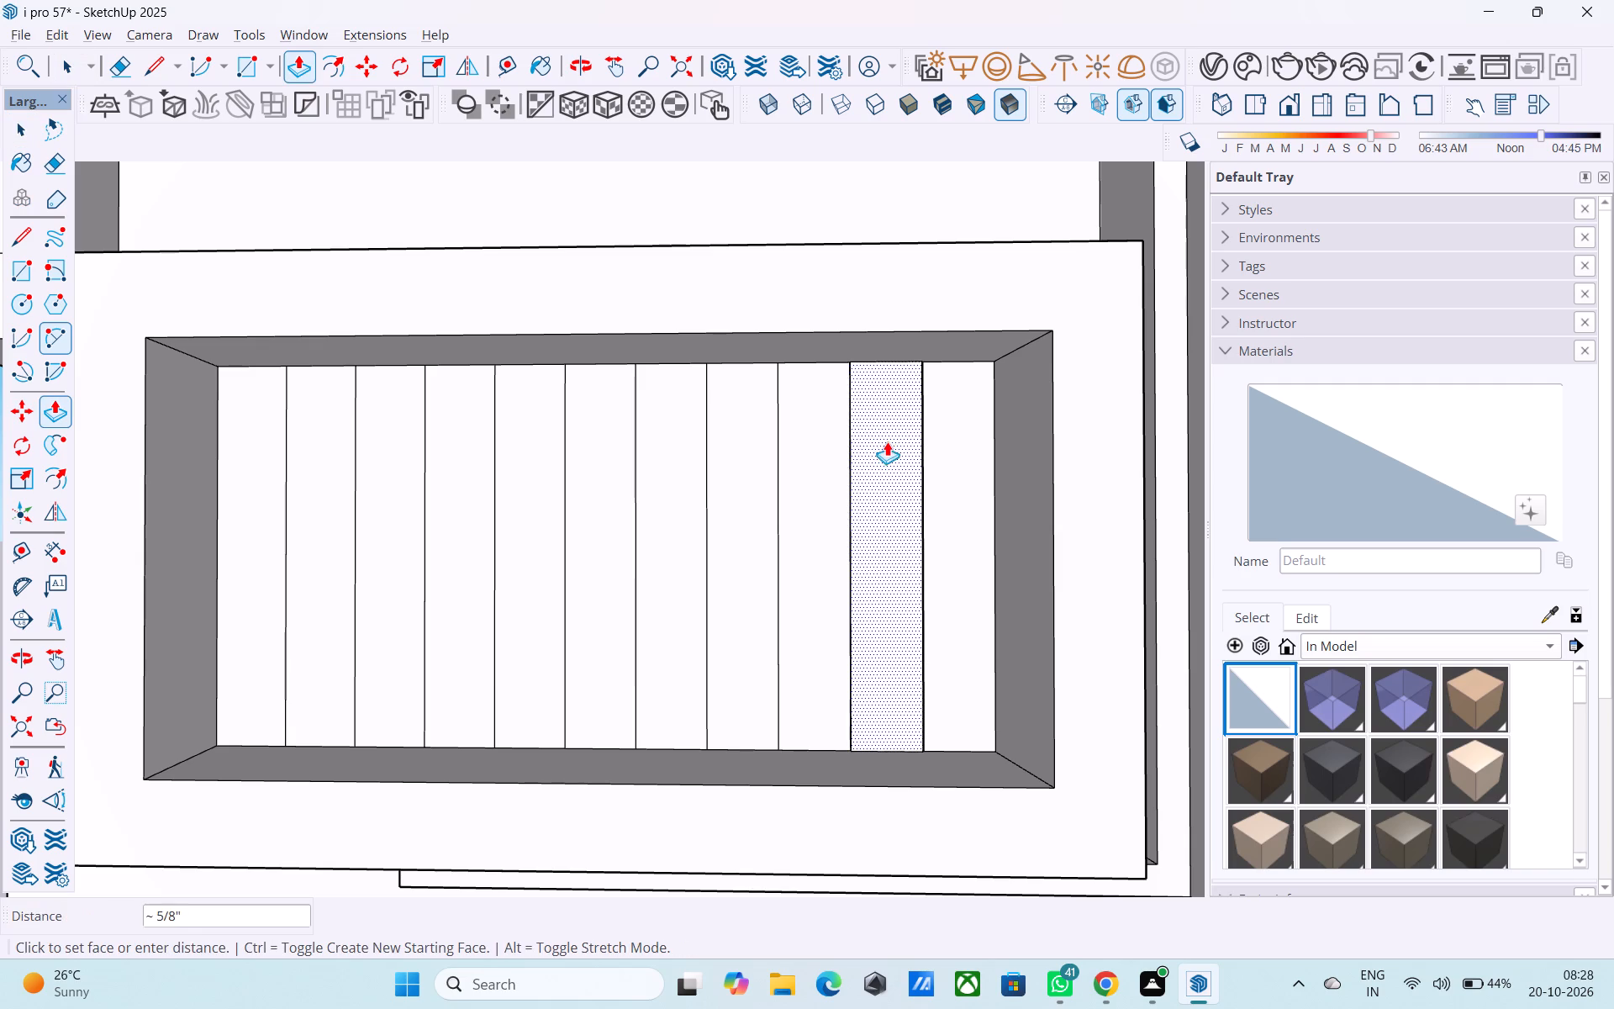
pyautogui.press('2')
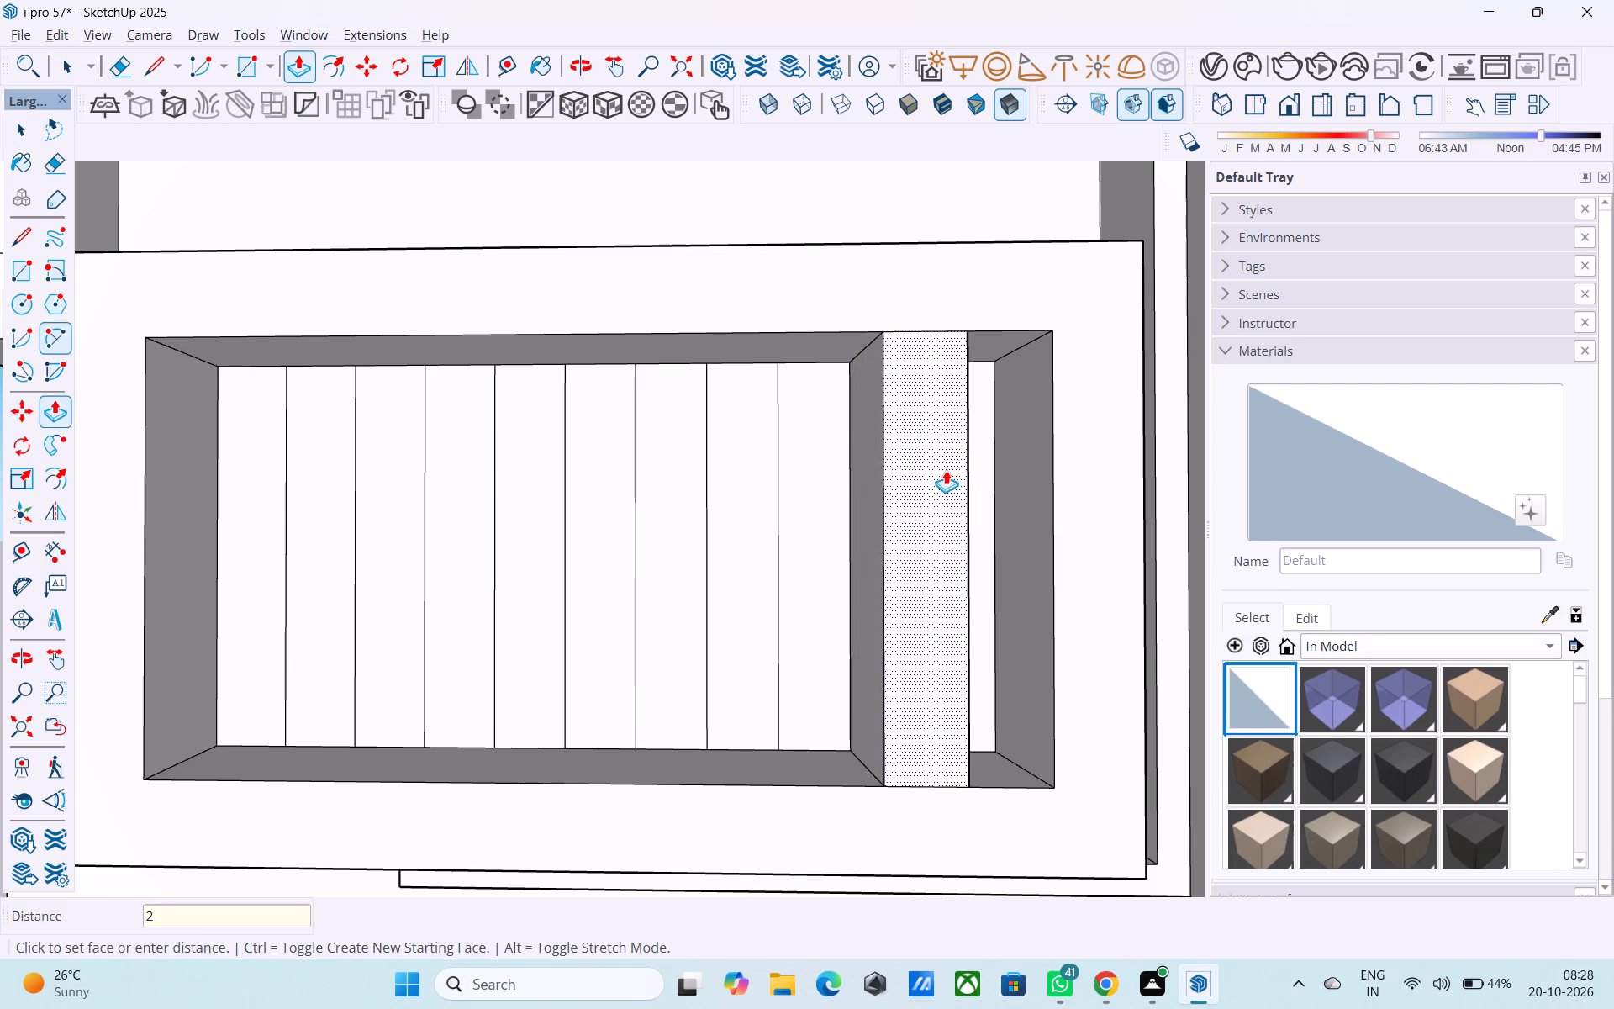
pyautogui.press('BackSpace')
pyautogui.press('6')
pyautogui.hotkey('shift', '"')
pyautogui.press('Return')
pyautogui.doubleClick(764, 459)
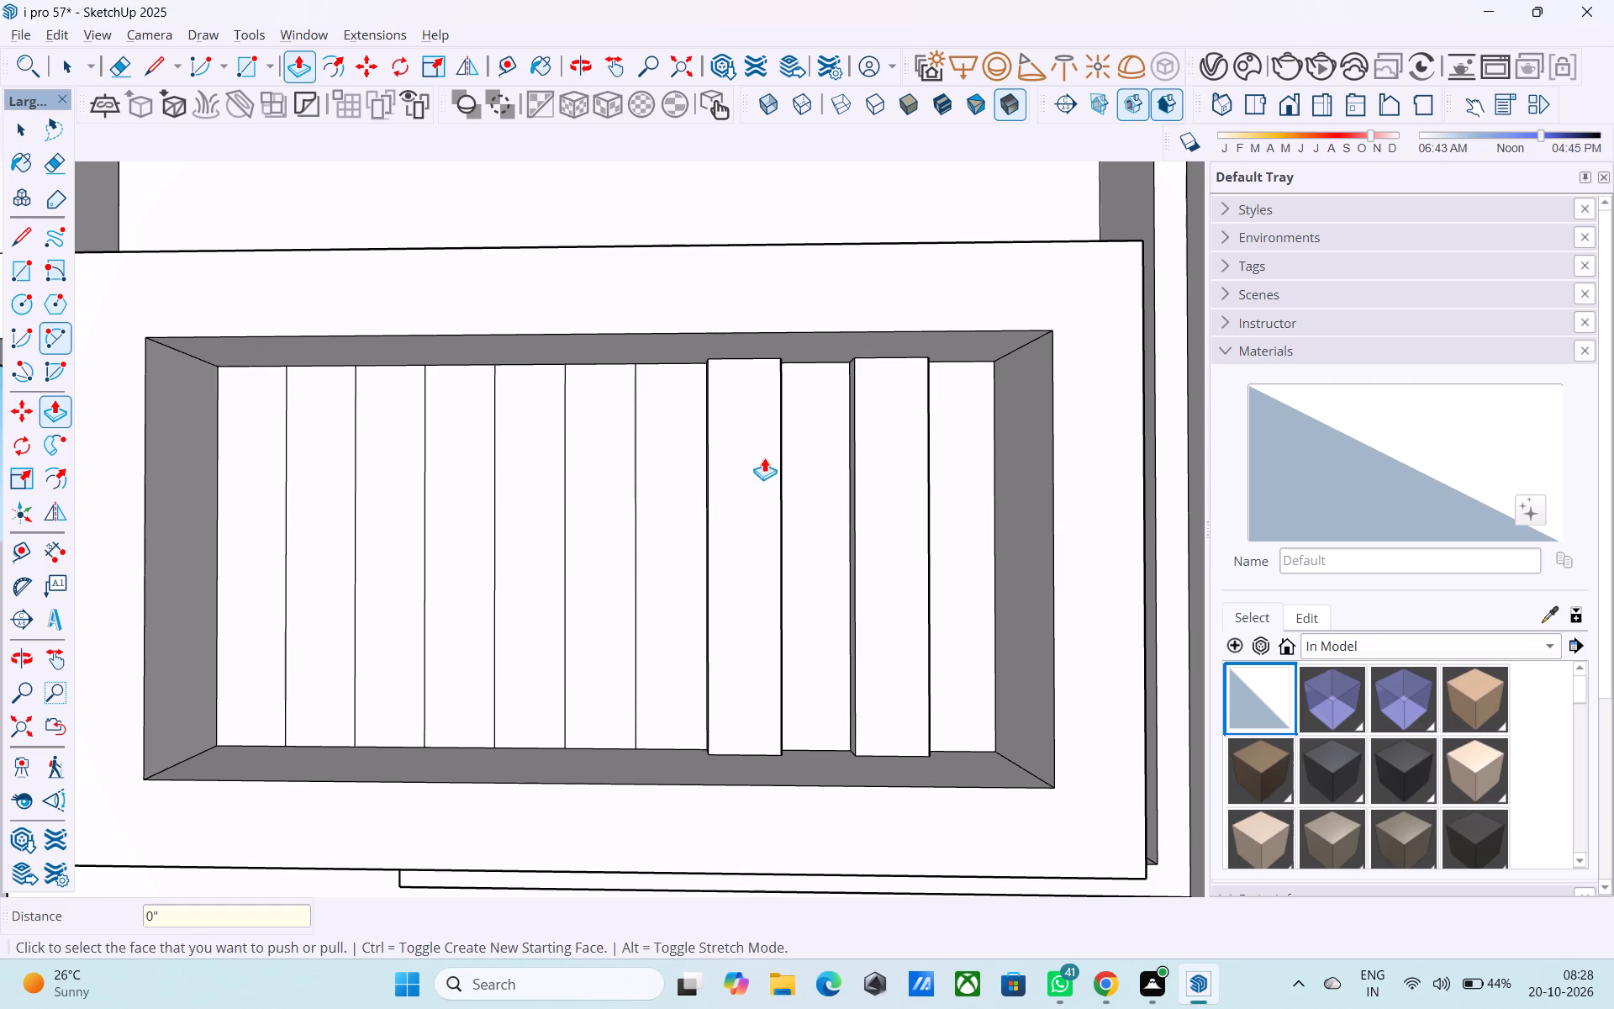
pyautogui.doubleClick(625, 473)
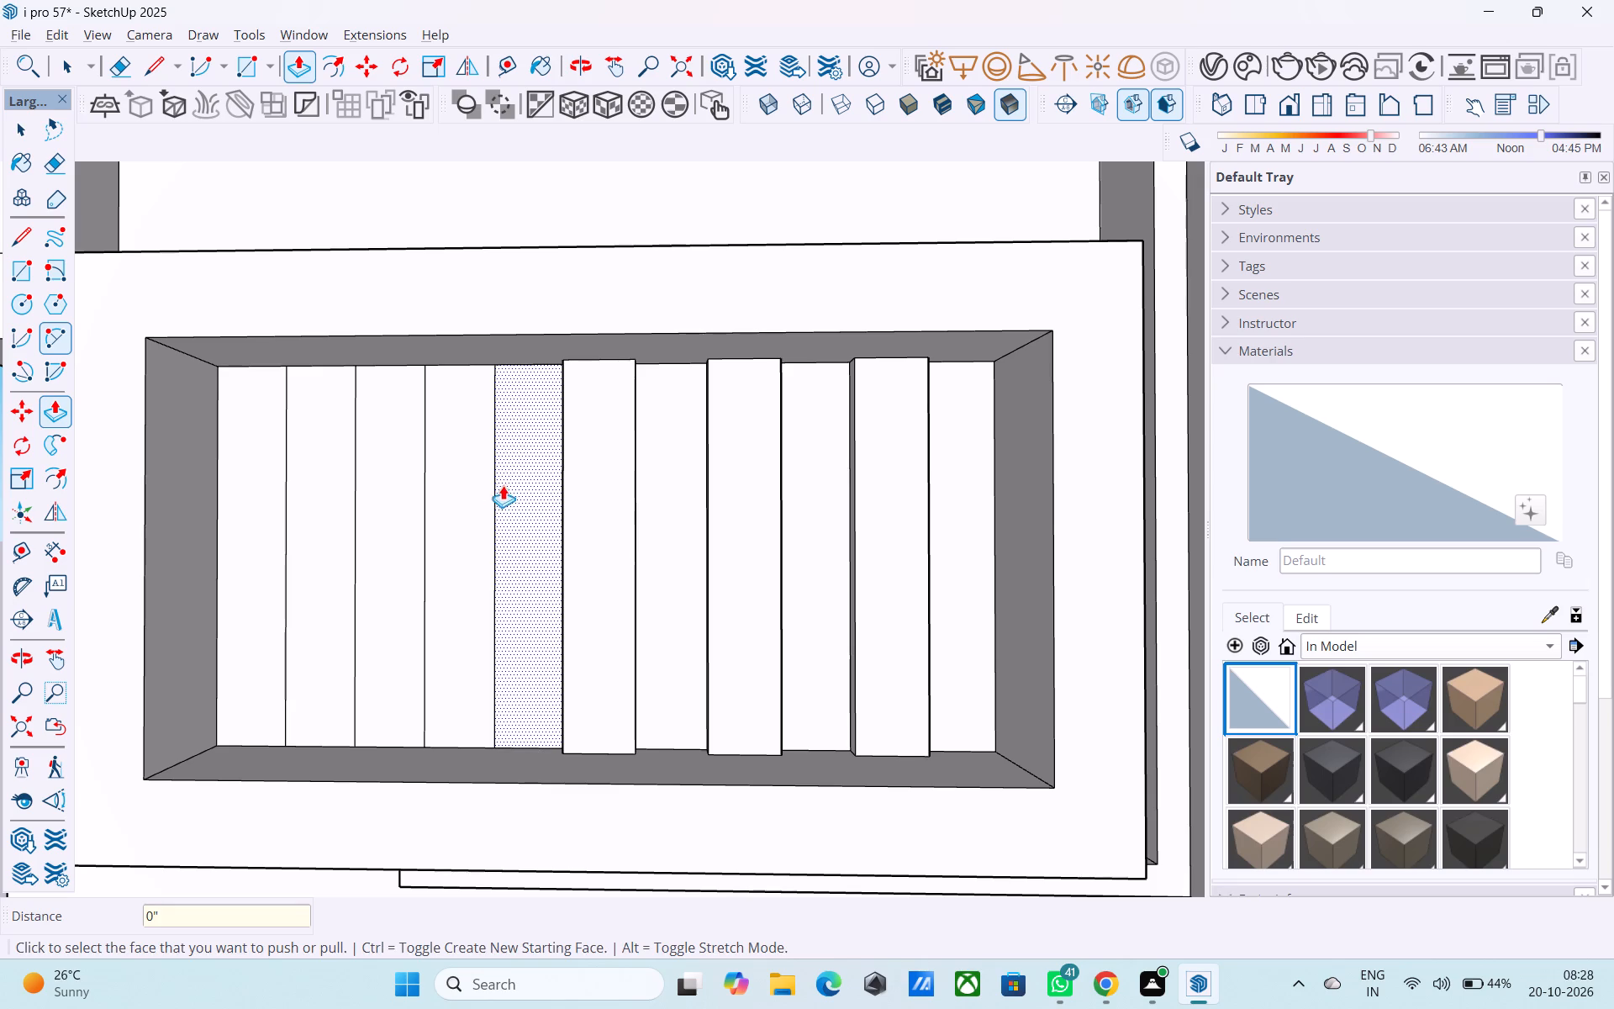
pyautogui.doubleClick(467, 483)
pyautogui.doubleClick(342, 497)
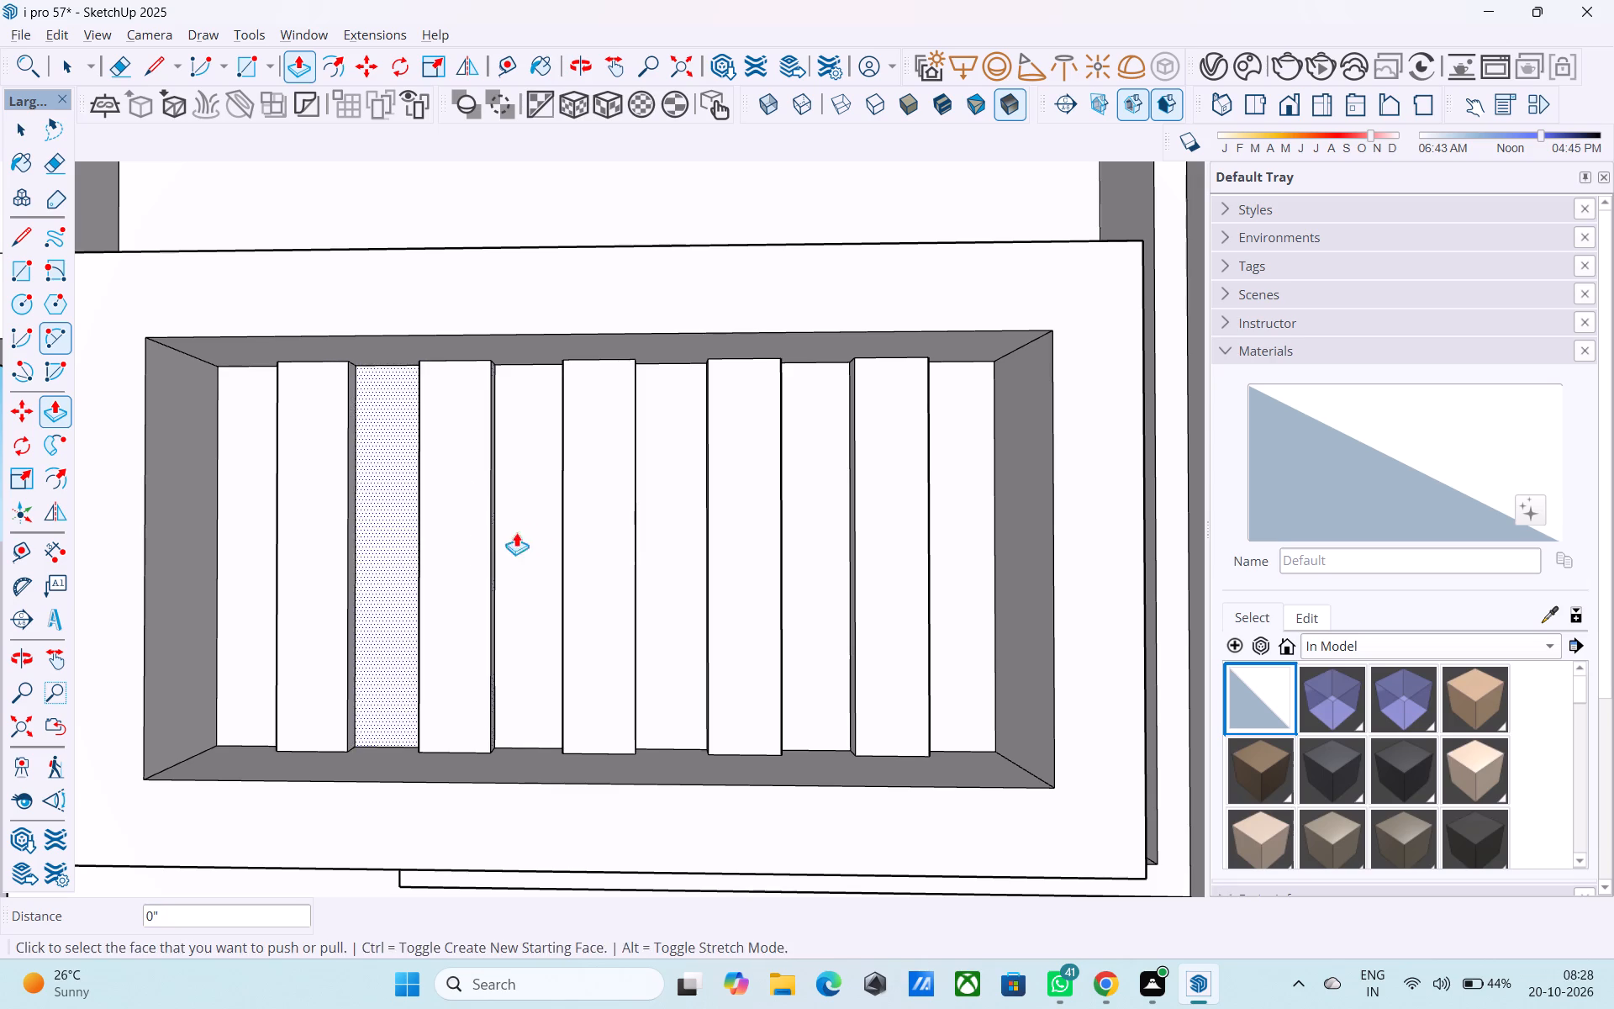
# Copy the recess's vertical inner corner edge farthest from the textured panel 6" outward along the adjoining side face.
pyautogui.moveTo(532, 525); pyautogui.dragTo(242, 578, button='middle')
pyautogui.scroll(-3, 256, 578)
pyautogui.moveTo(388, 567); pyautogui.dragTo(1047, 510, button='middle')
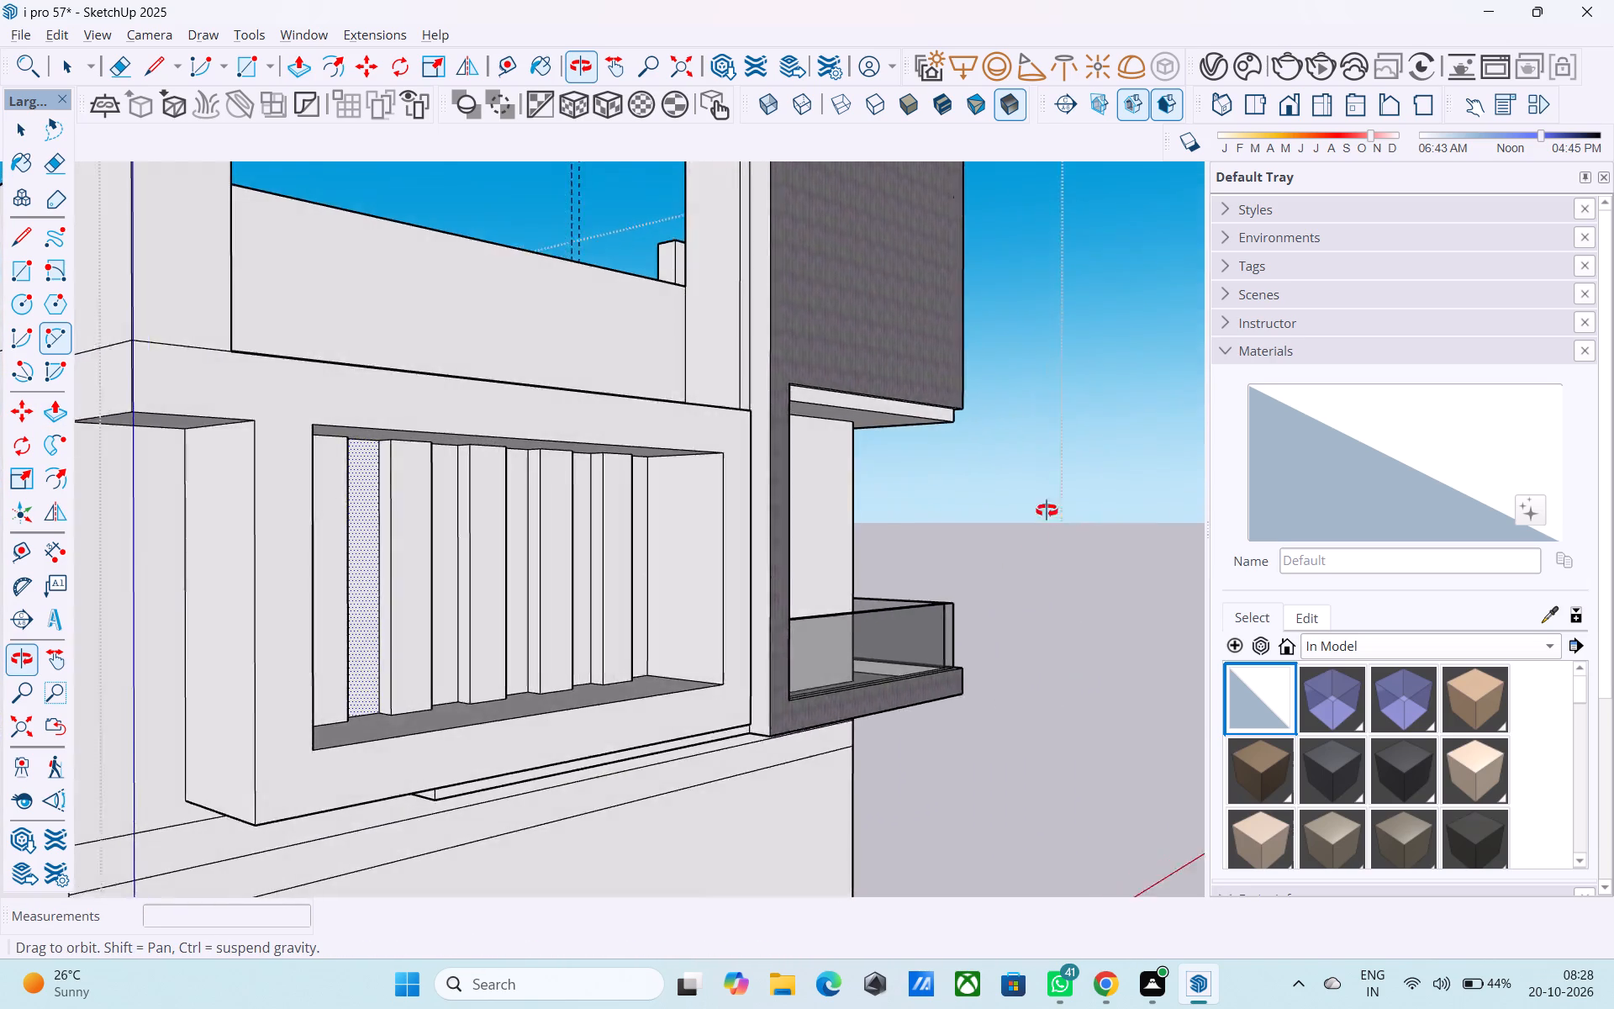
pyautogui.moveTo(1047, 510); pyautogui.dragTo(465, 595, button='middle')
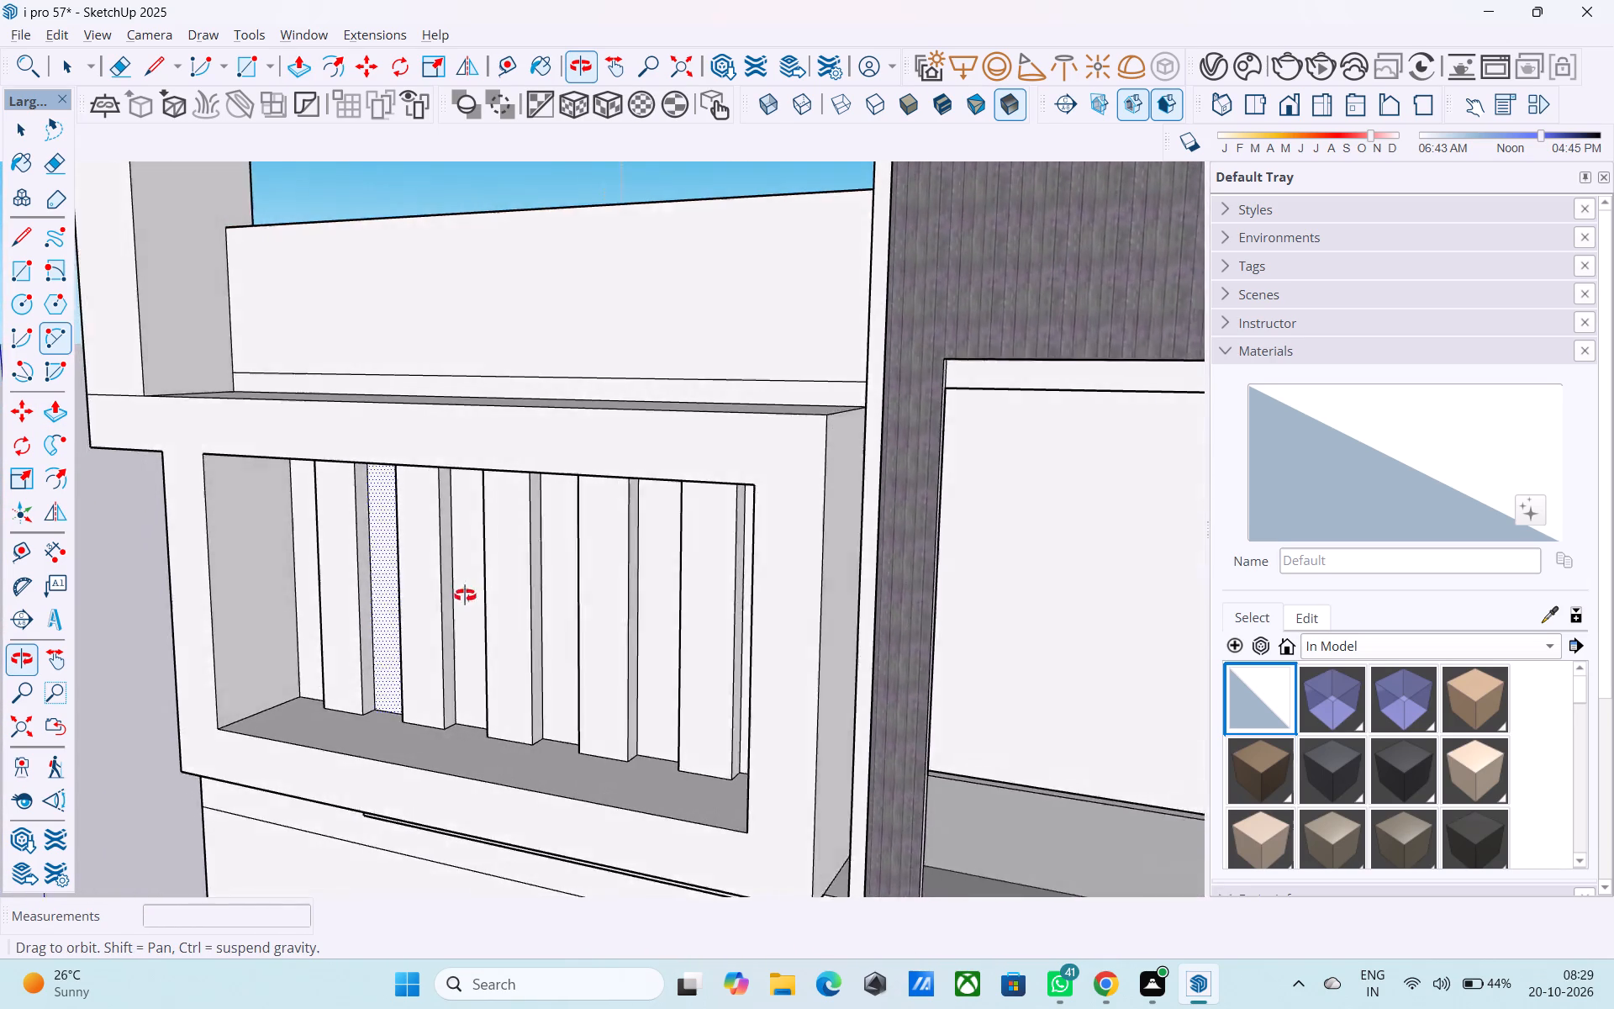
pyautogui.moveTo(465, 595); pyautogui.dragTo(451, 595, button='middle')
pyautogui.scroll(3, 439, 592)
pyautogui.moveTo(422, 575); pyautogui.dragTo(377, 543, button='middle')
pyautogui.moveTo(377, 543); pyautogui.dragTo(397, 526, button='middle')
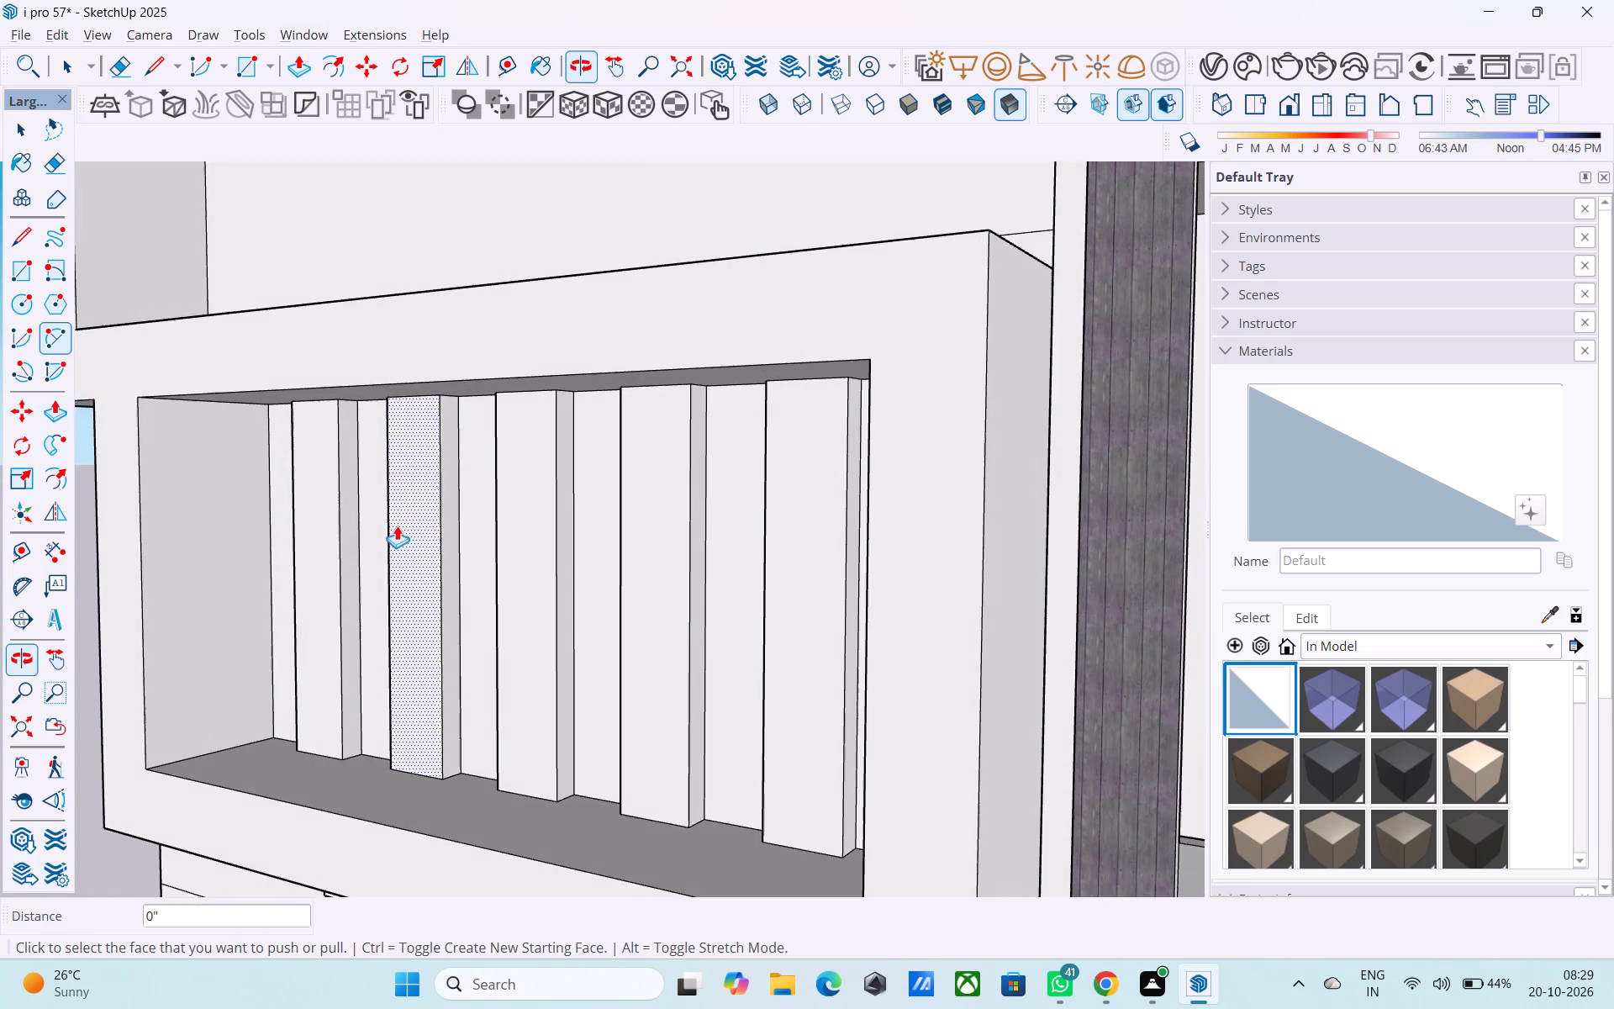
pyautogui.scroll(2, 301, 553)
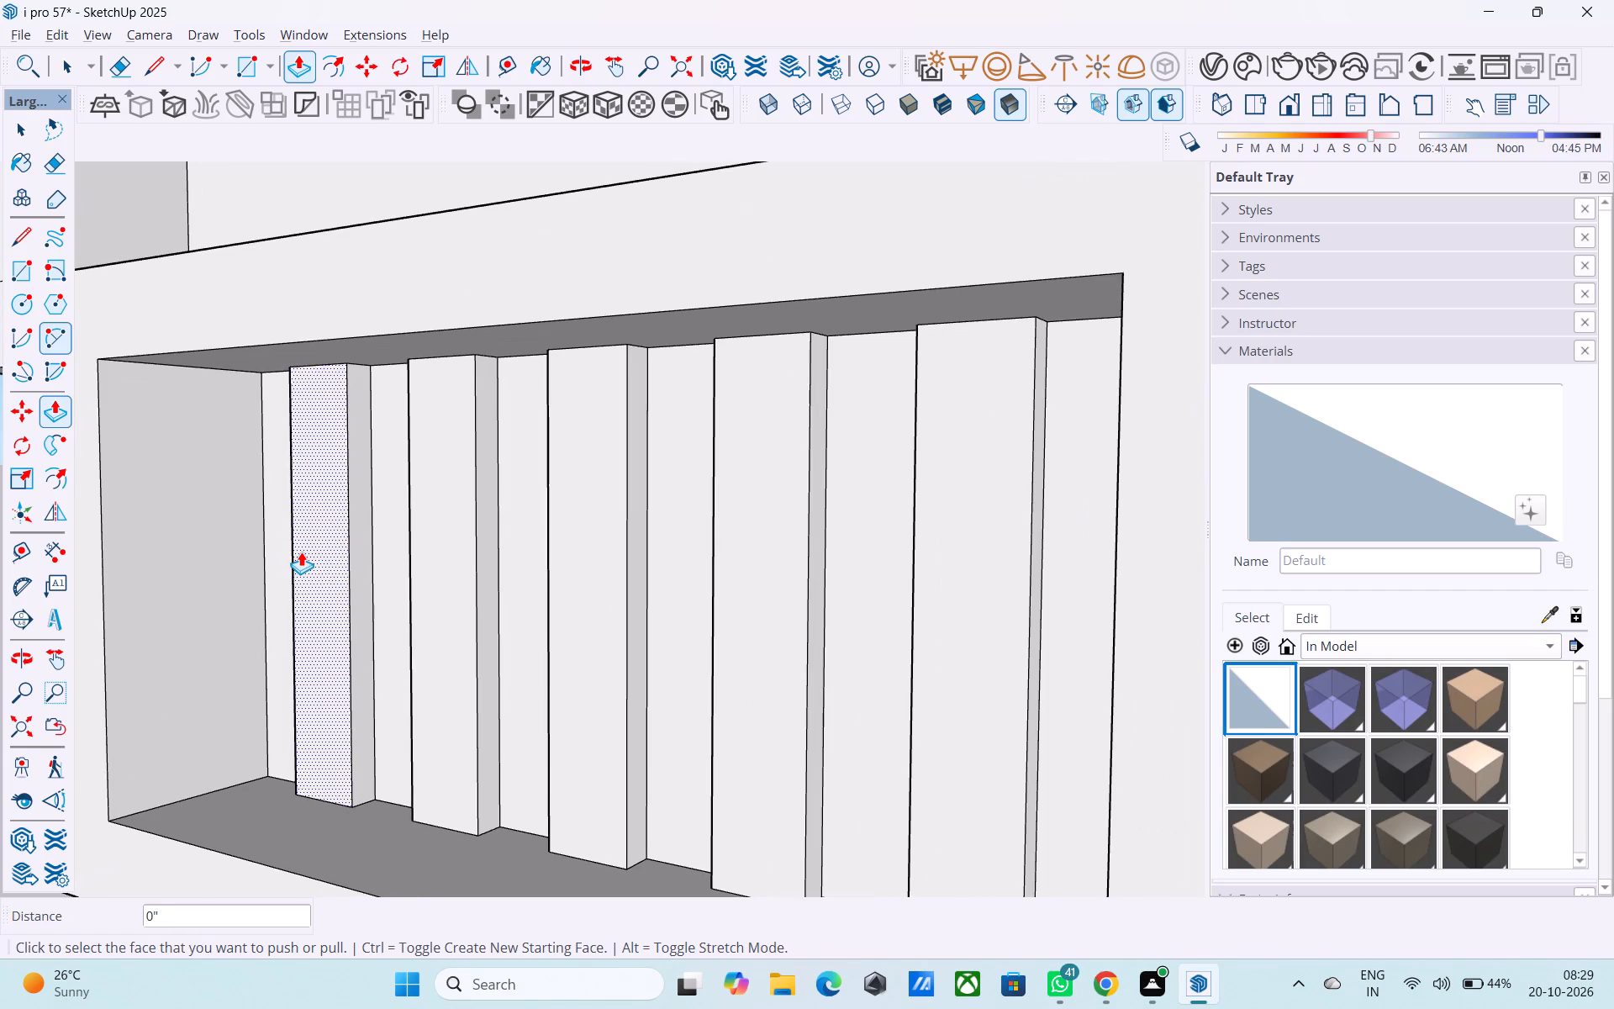
pyautogui.moveTo(298, 546); pyautogui.dragTo(333, 509, button='middle')
pyautogui.scroll(2, 333, 509)
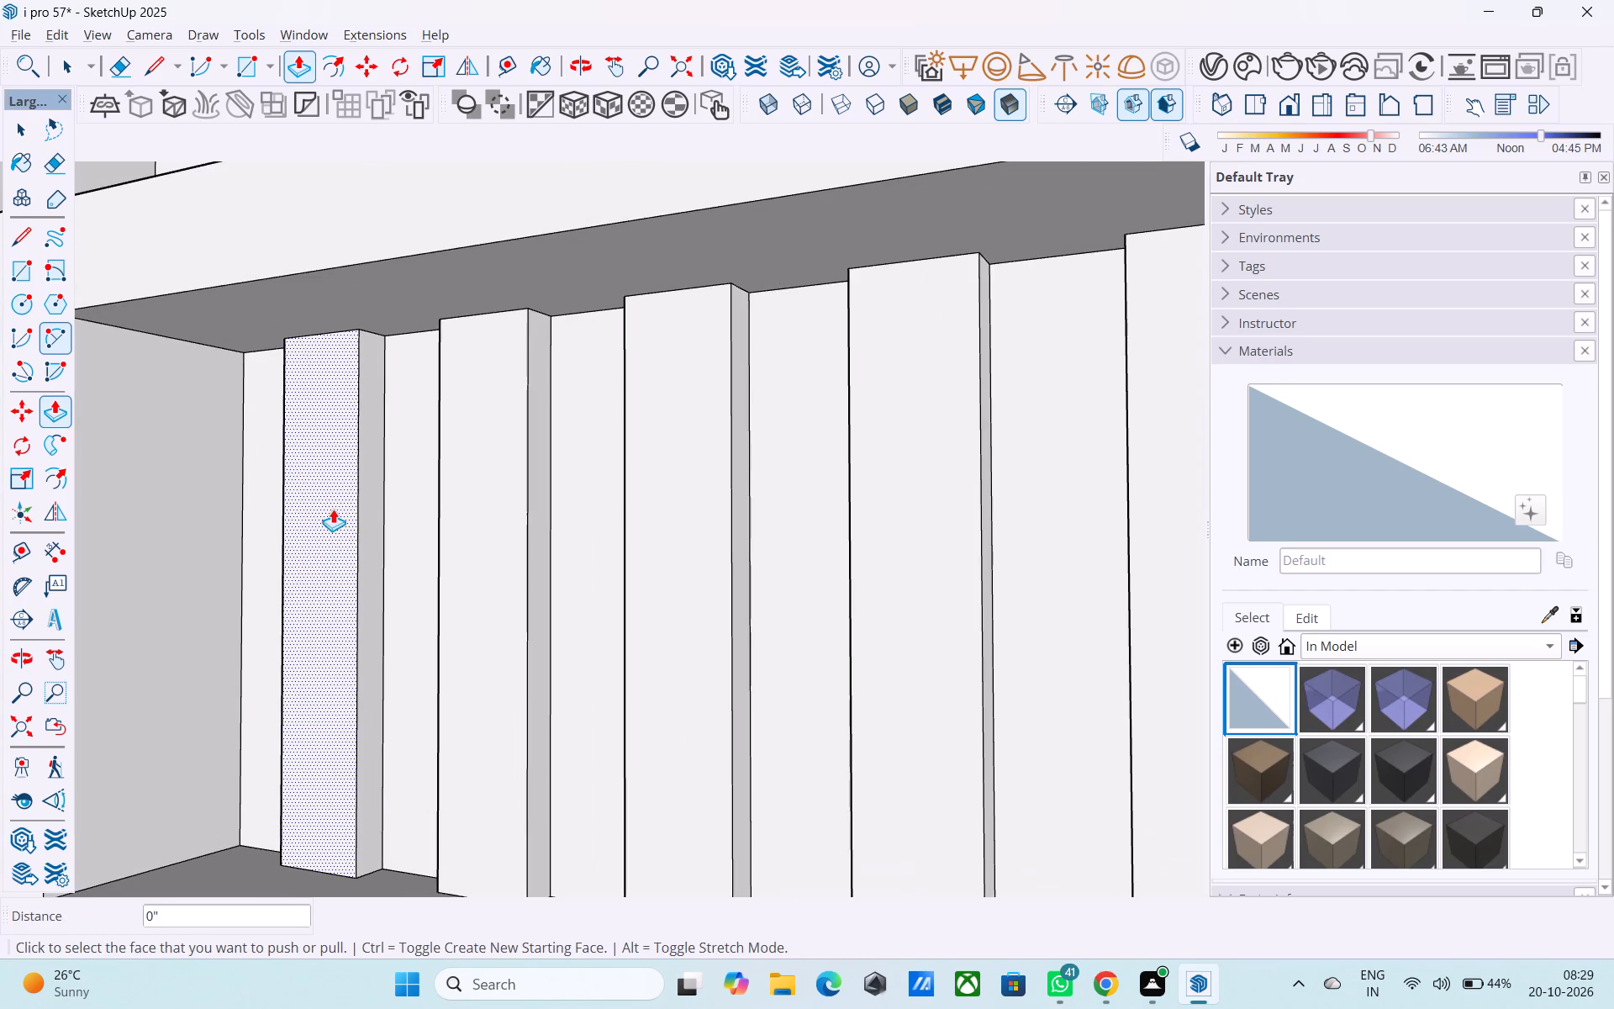
pyautogui.scroll(-3, 333, 509)
pyautogui.press('space')
pyautogui.click(261, 481)
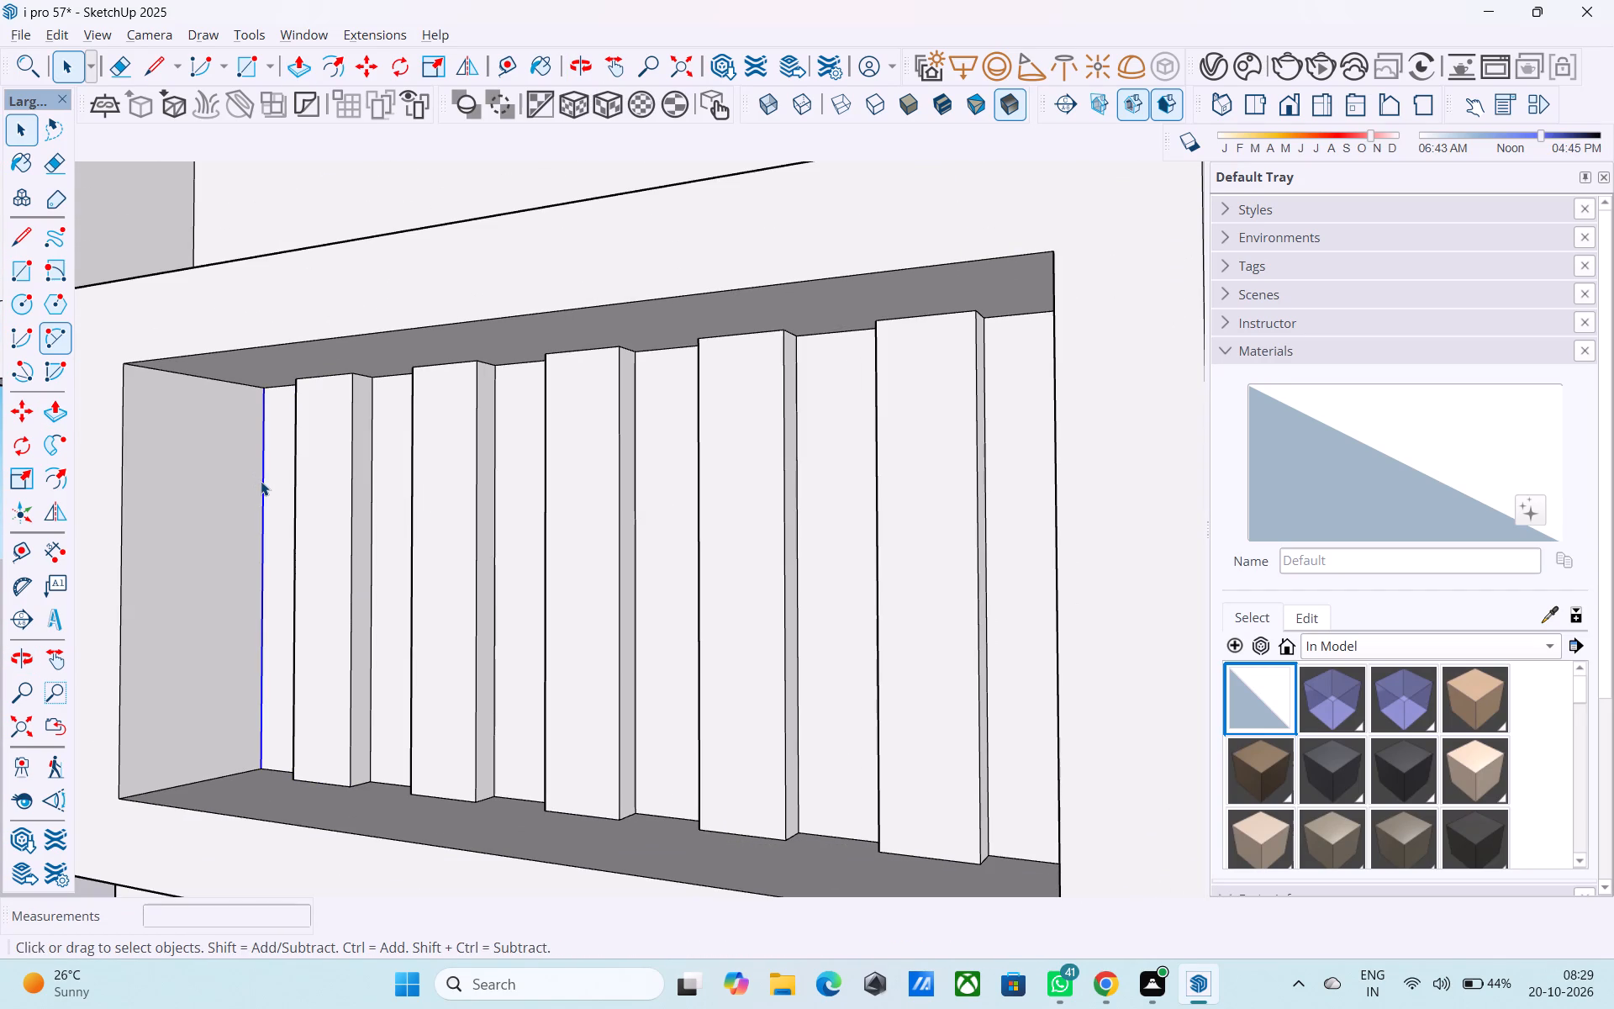
pyautogui.press('m')
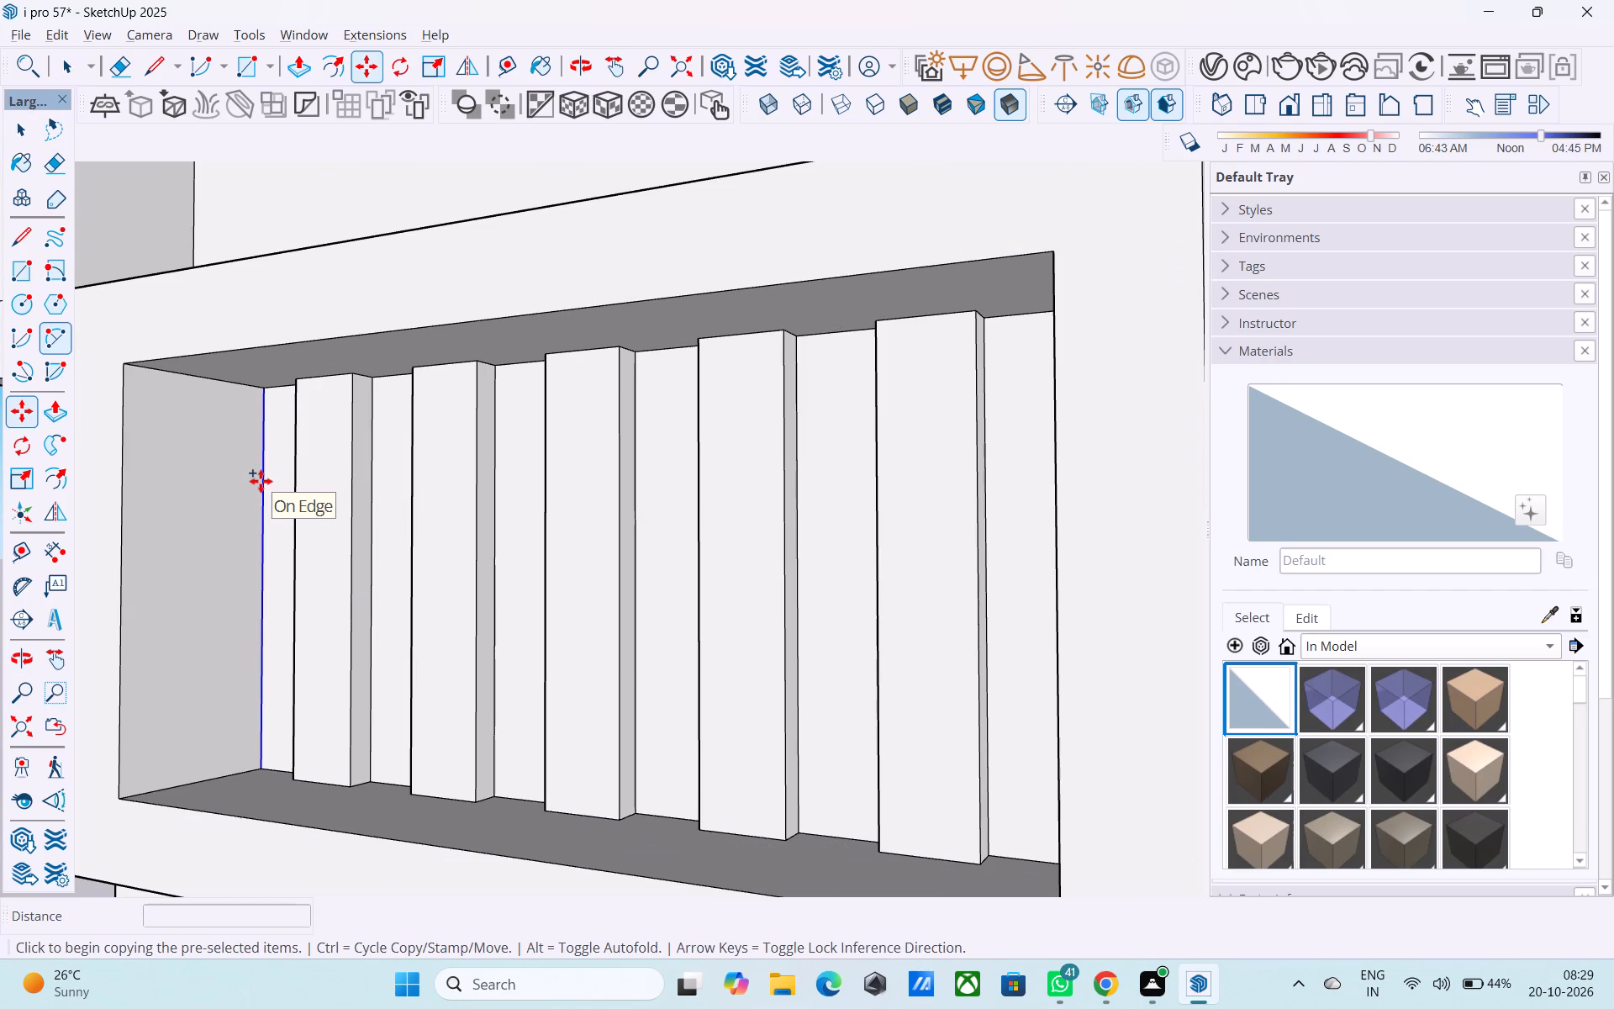
pyautogui.click(266, 761)
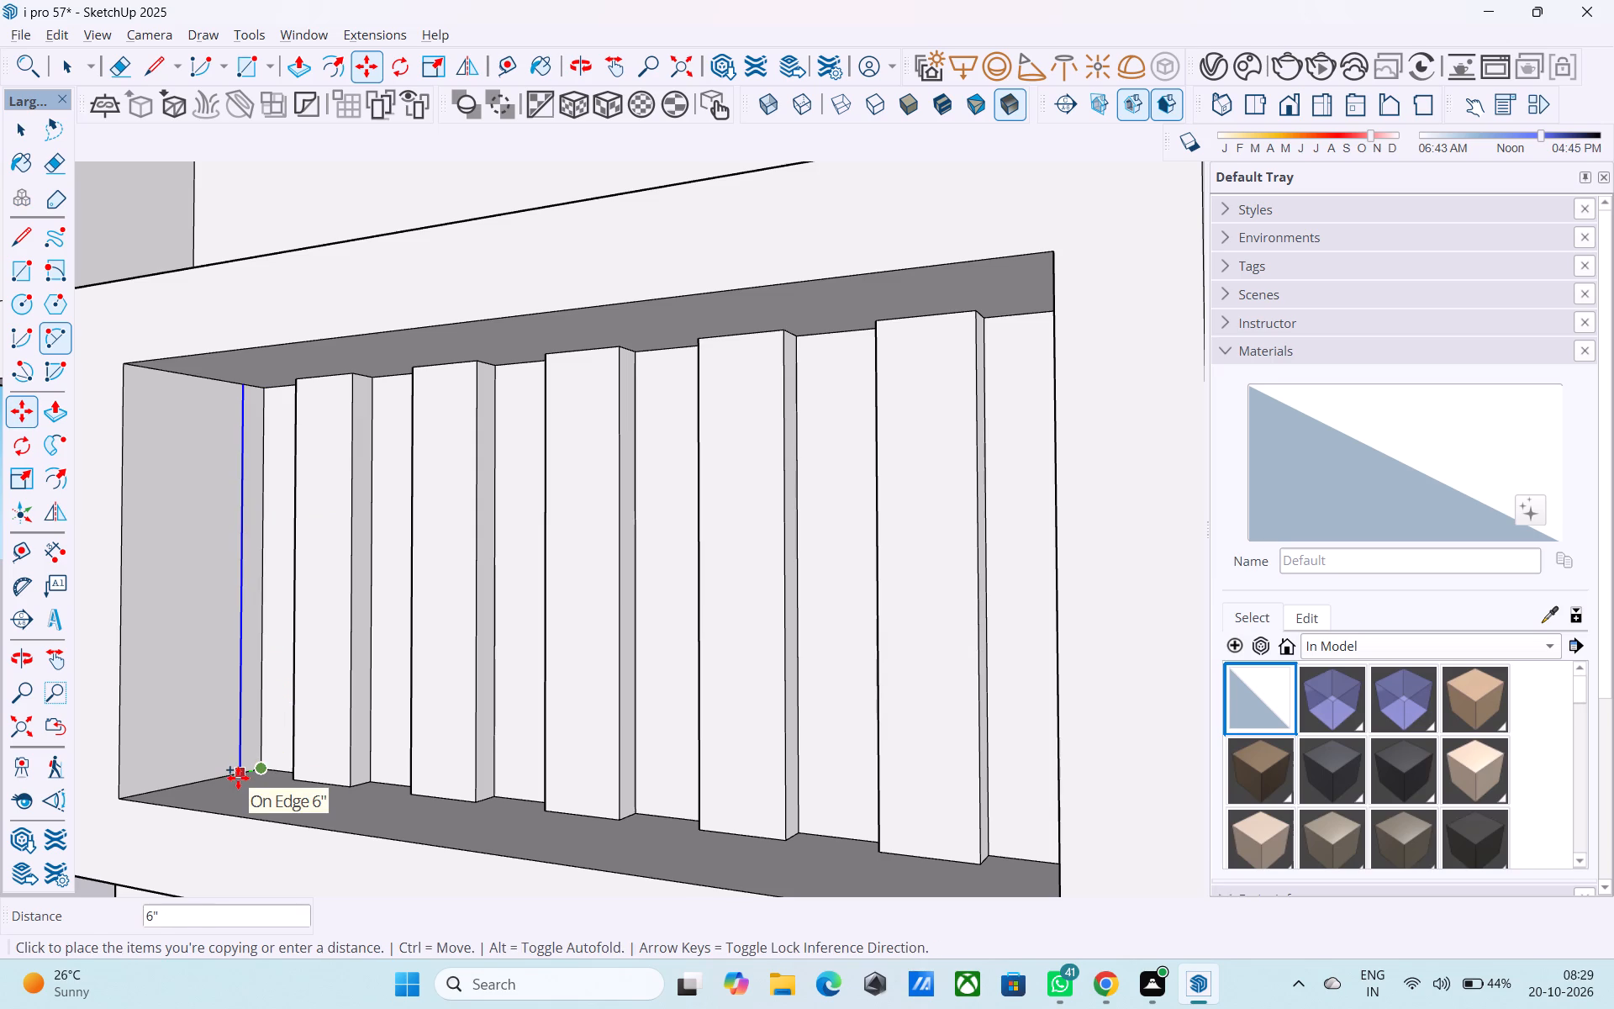
pyautogui.click(238, 778)
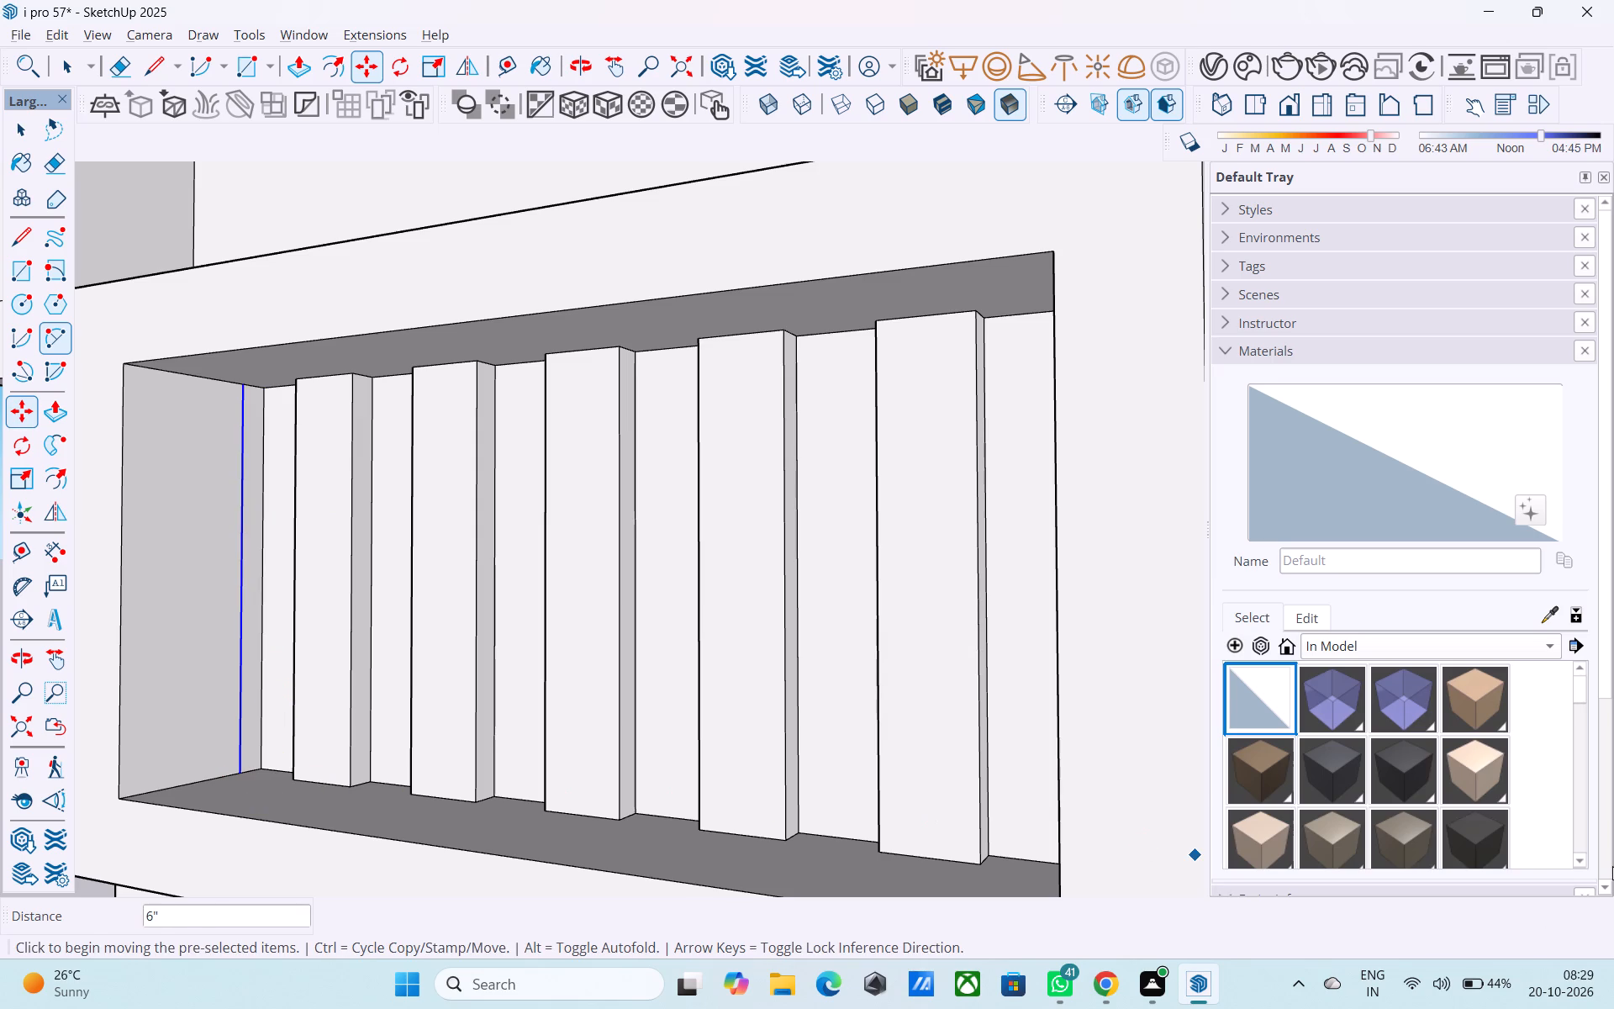
# Paint the narrow 6" band on the recess's side face with the solid colour C05_Golden_Blaze.
pyautogui.scroll(-5, 1452, 769)
pyautogui.click(1370, 647)
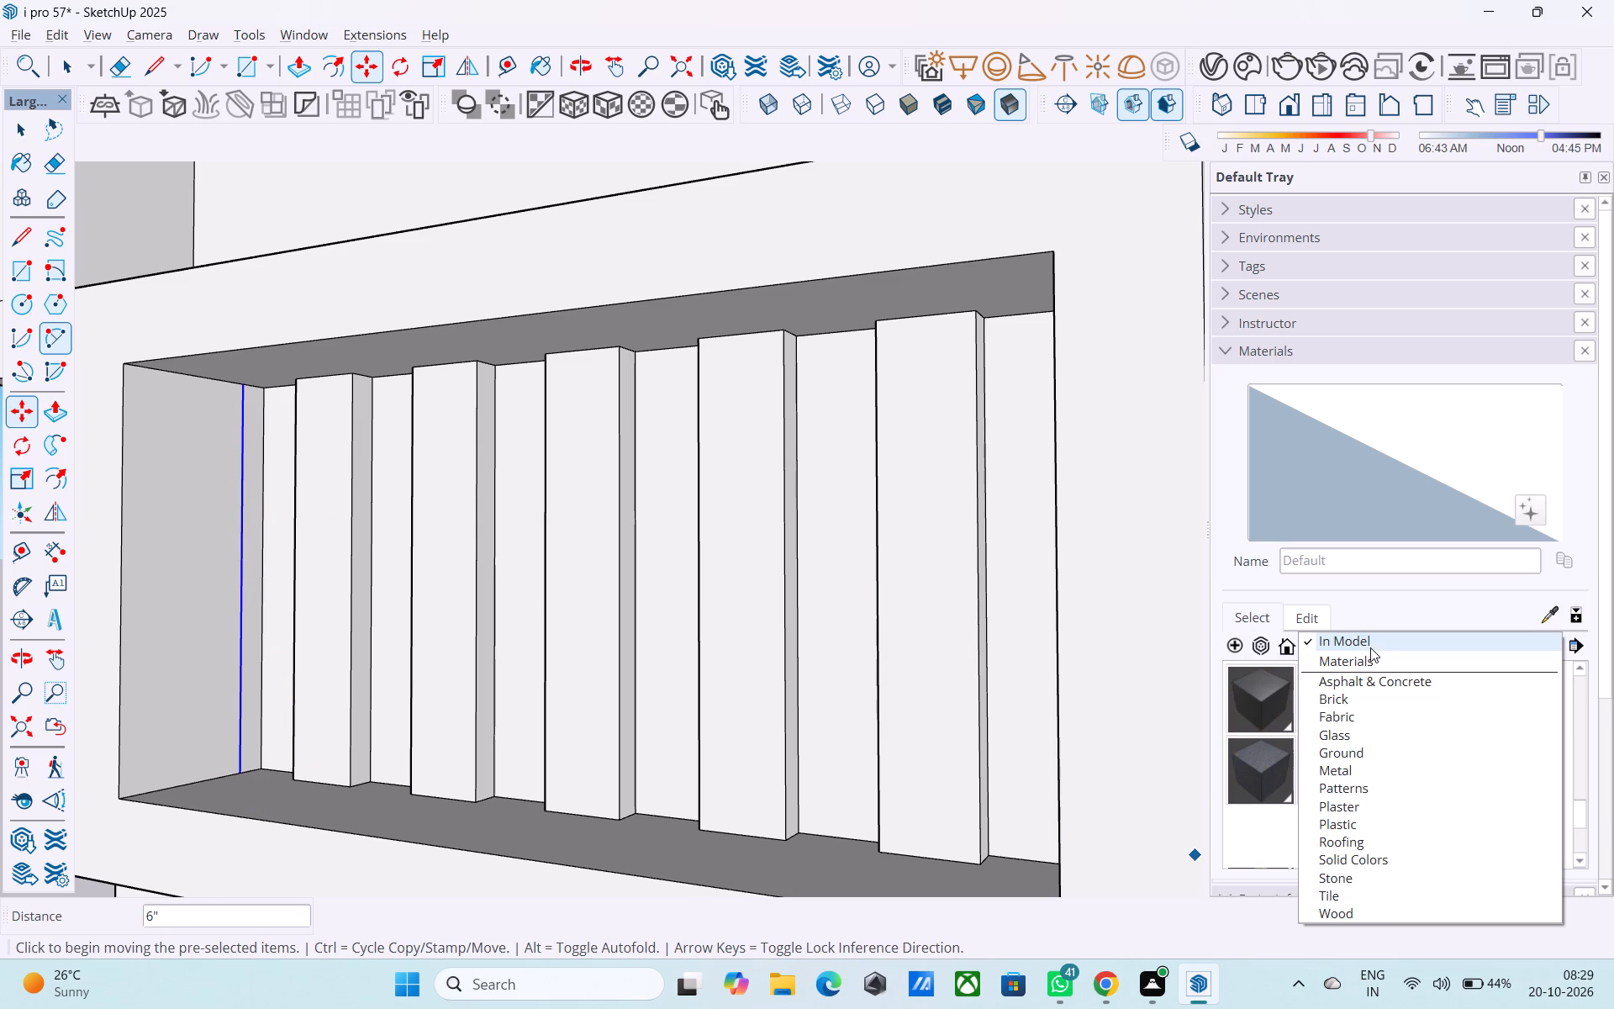
pyautogui.click(1397, 853)
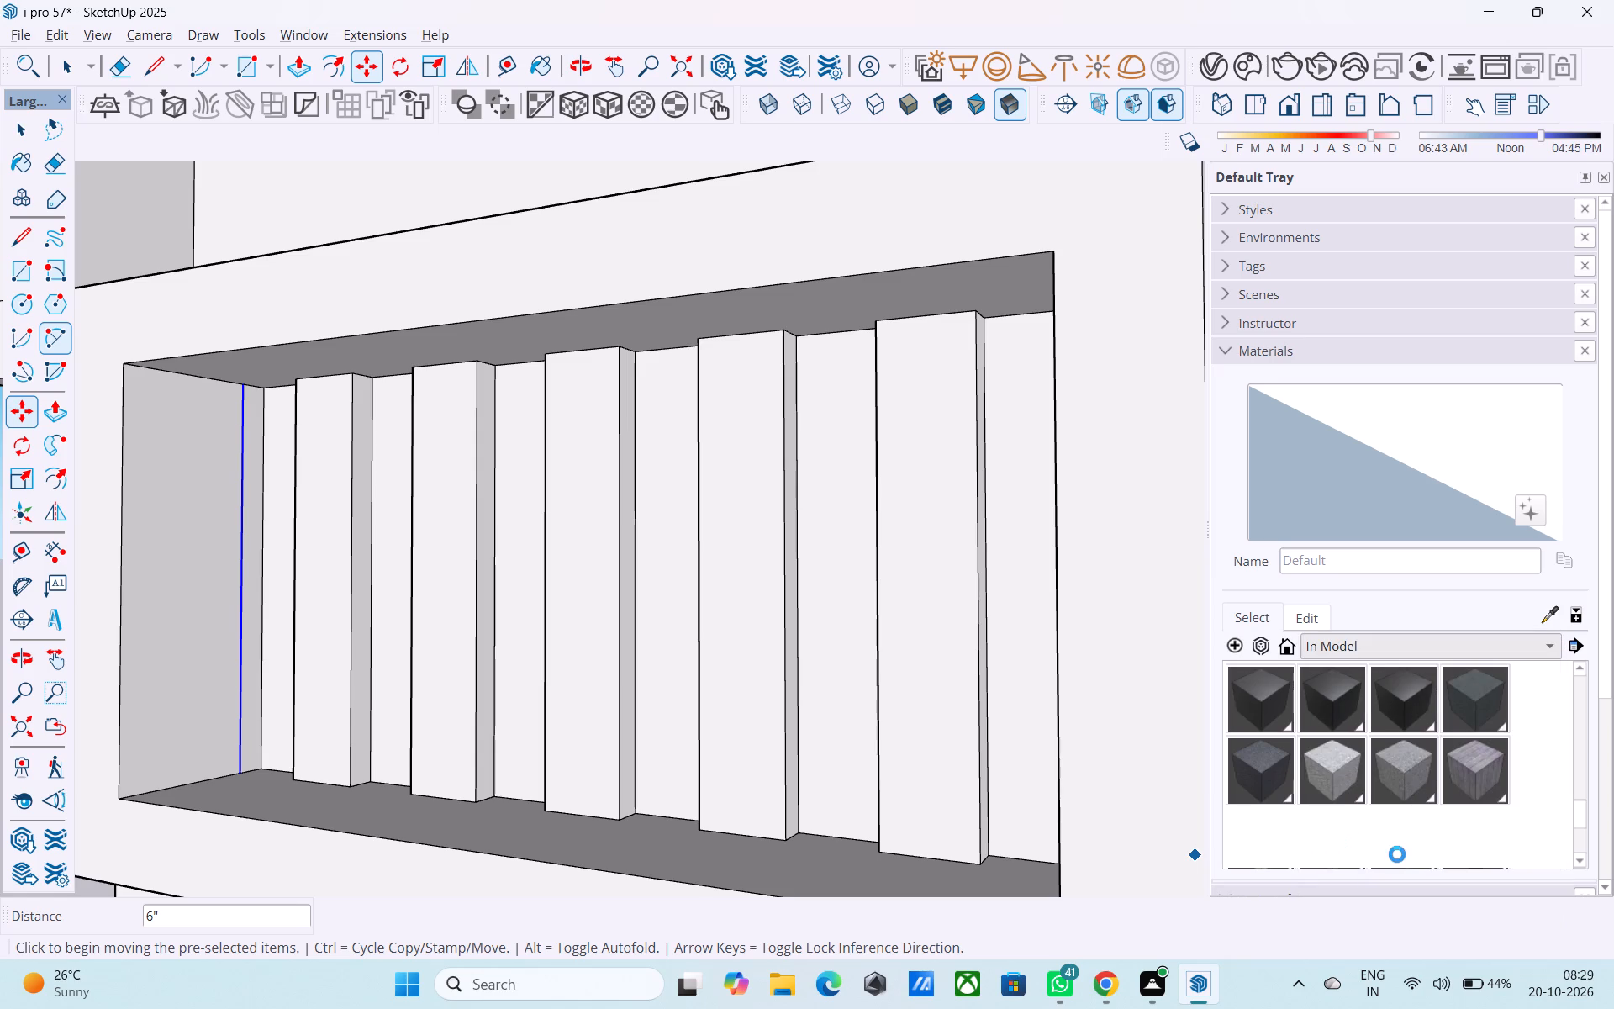
pyautogui.scroll(-2, 1389, 852)
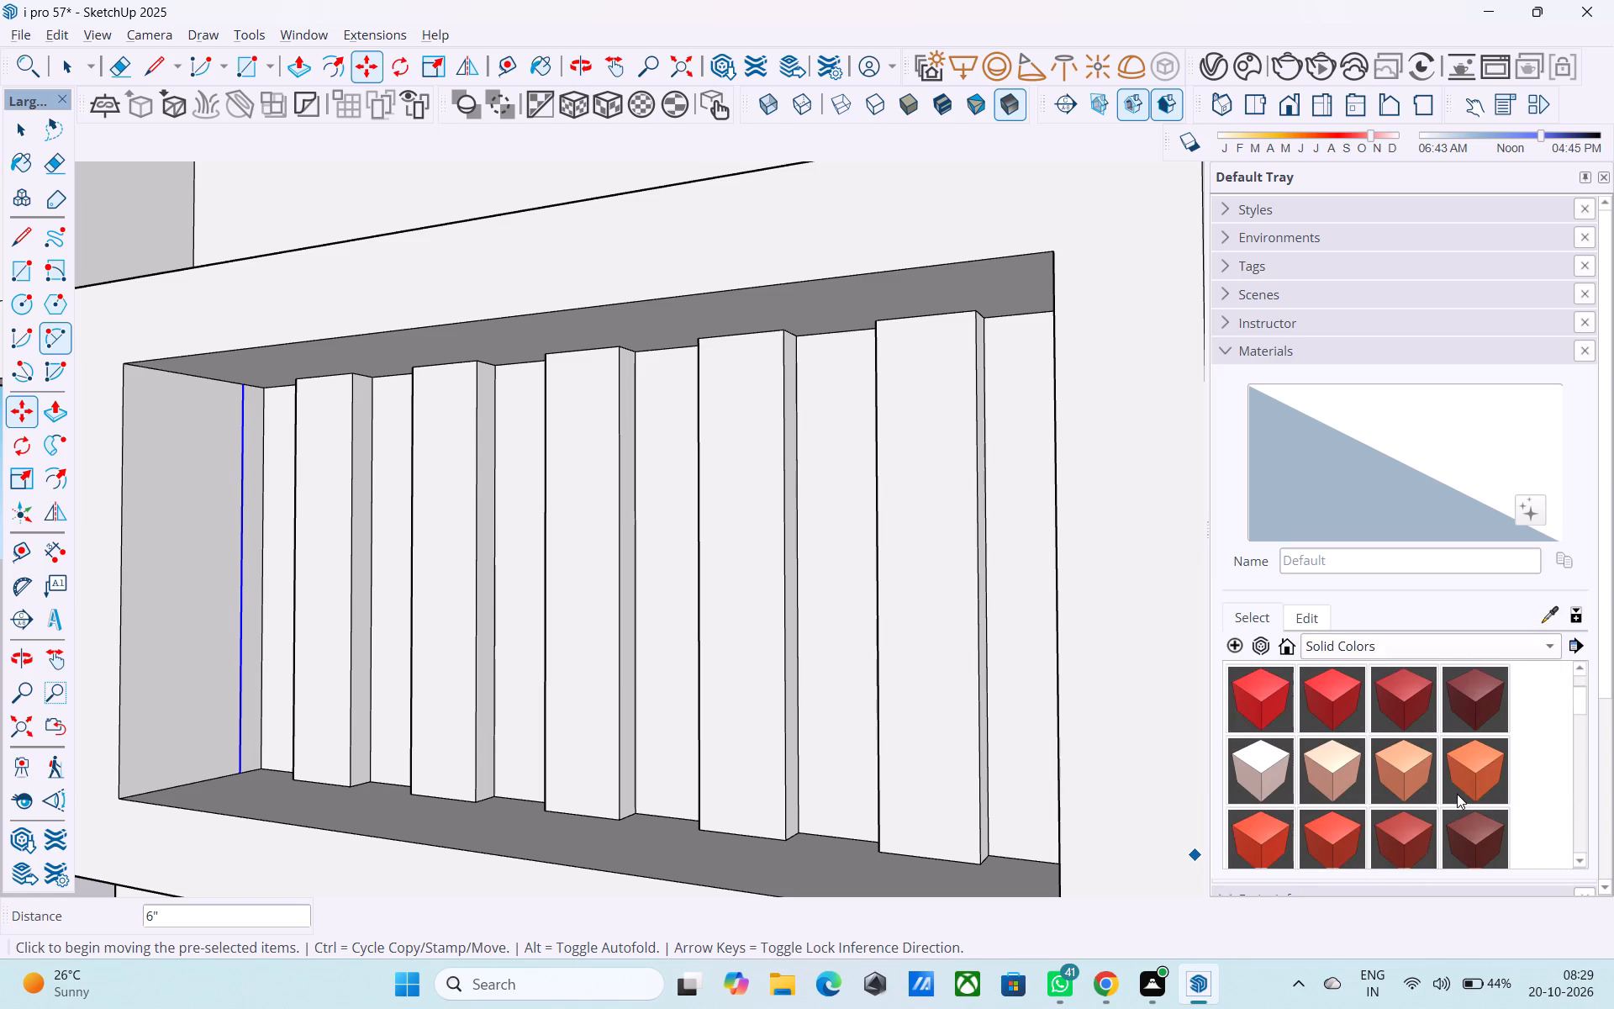
pyautogui.scroll(-2, 1457, 794)
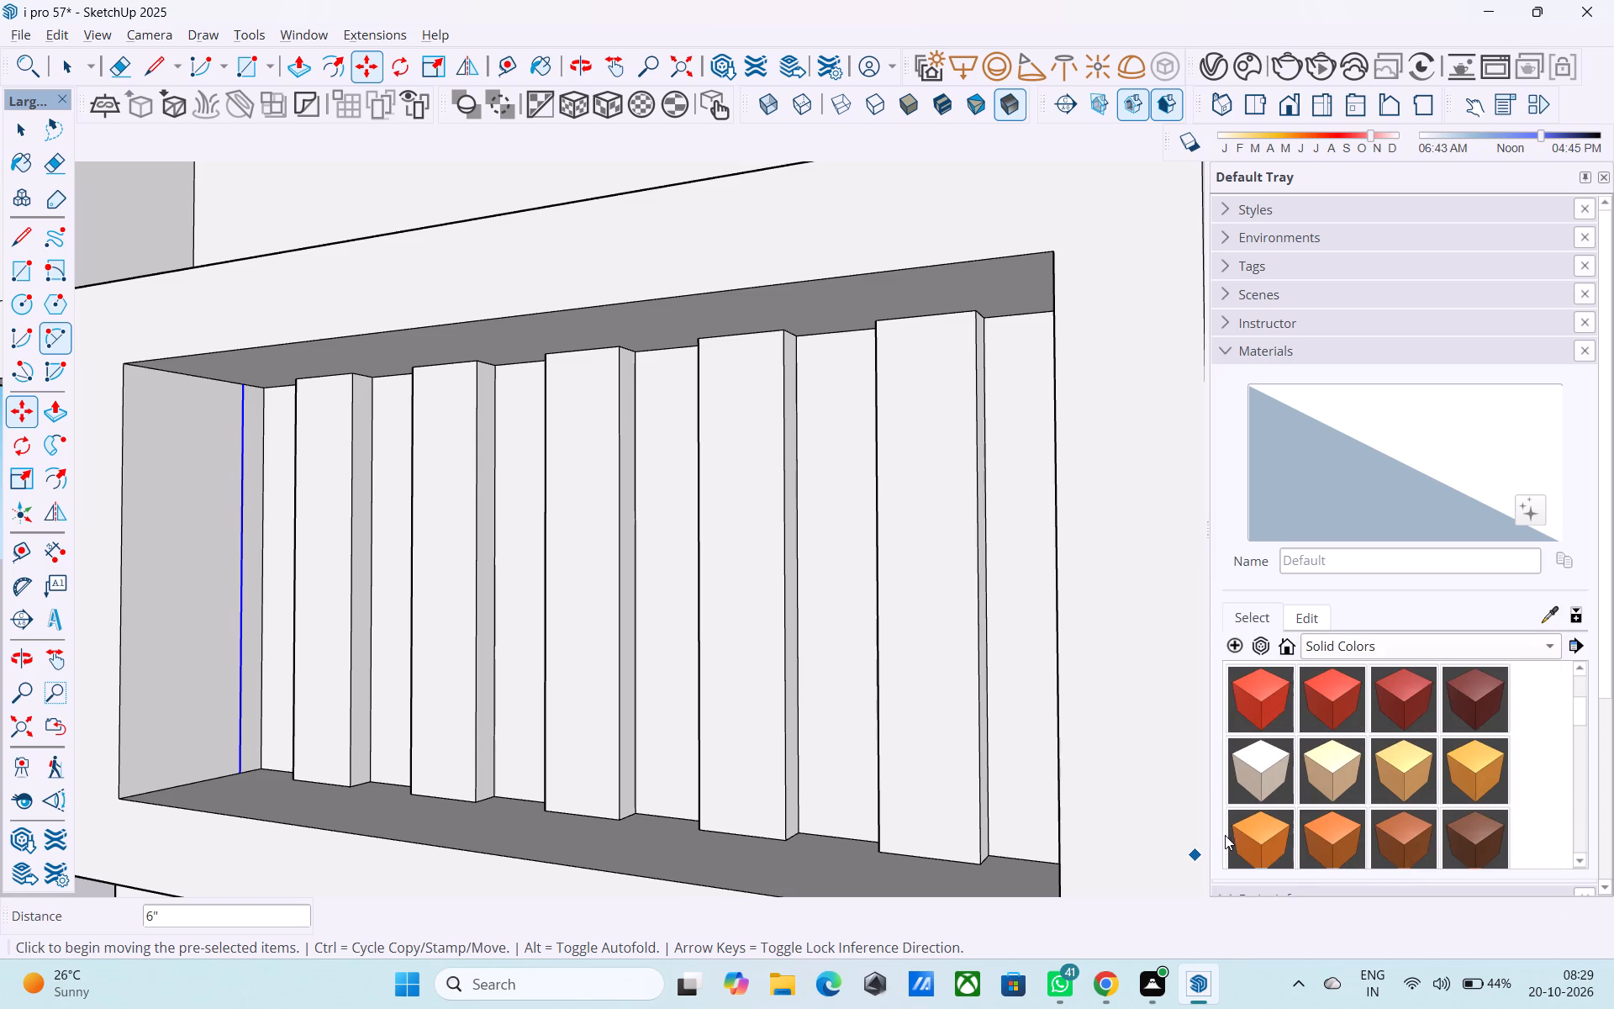
pyautogui.click(1247, 837)
pyautogui.click(244, 550)
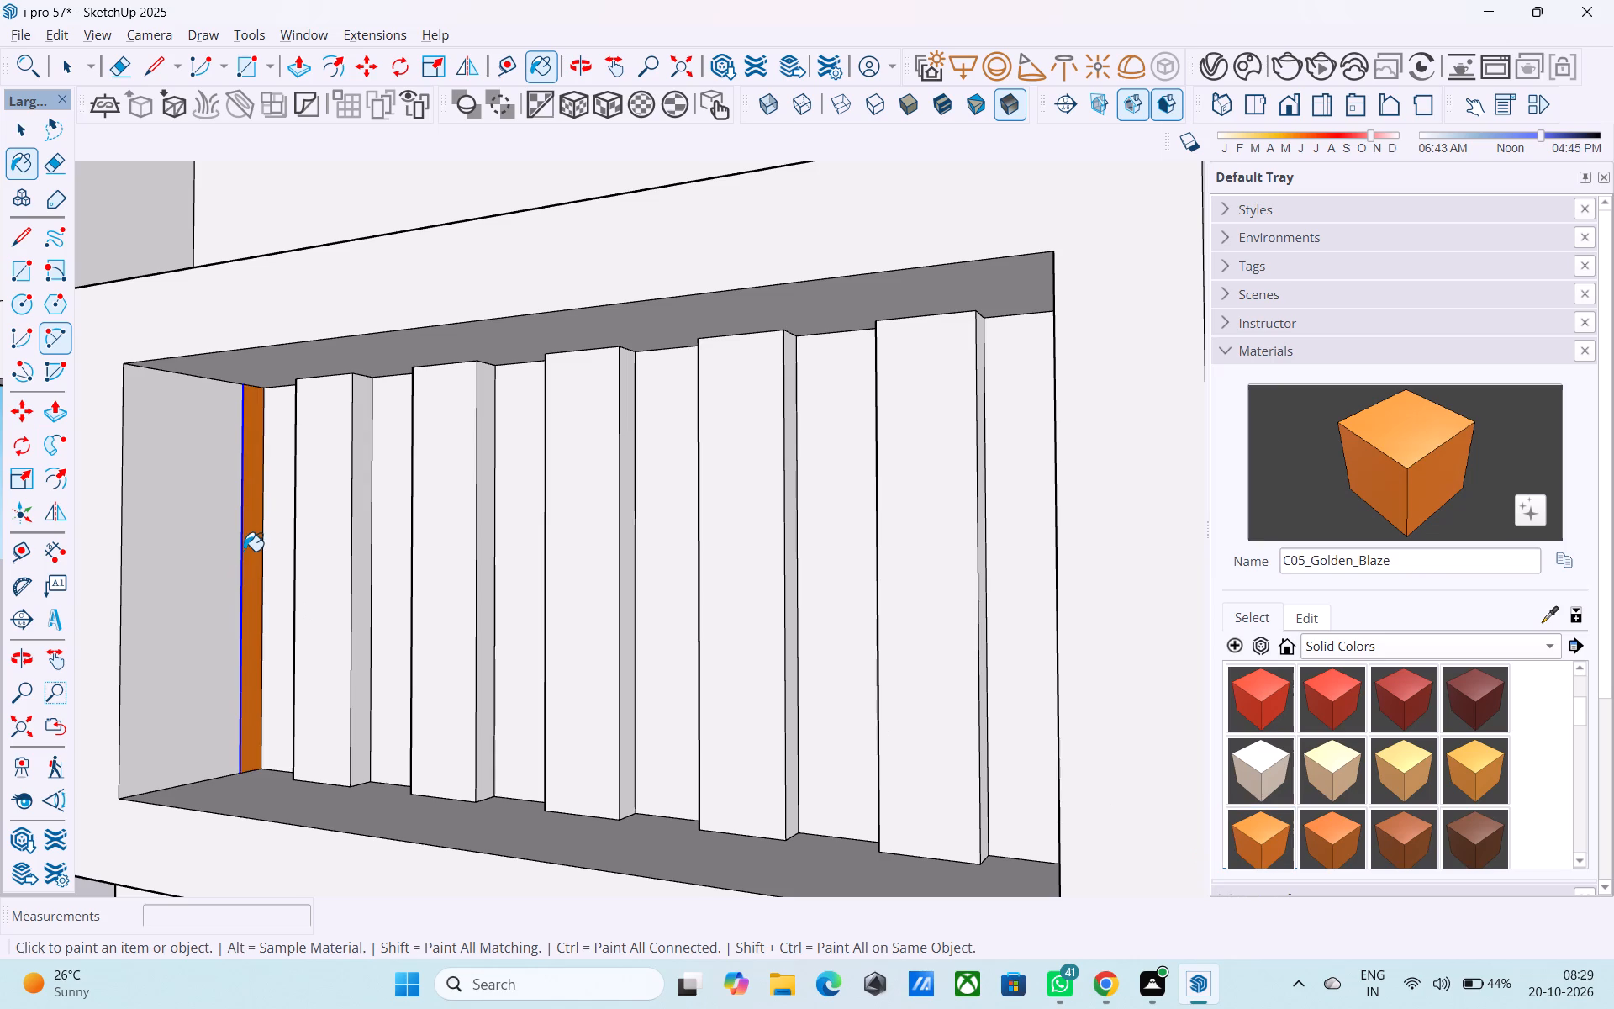
# Draw lines across the recess's top face flush with the projecting strips' fronts, from the copied edge to the opposite end.
pyautogui.middleClick(244, 550)
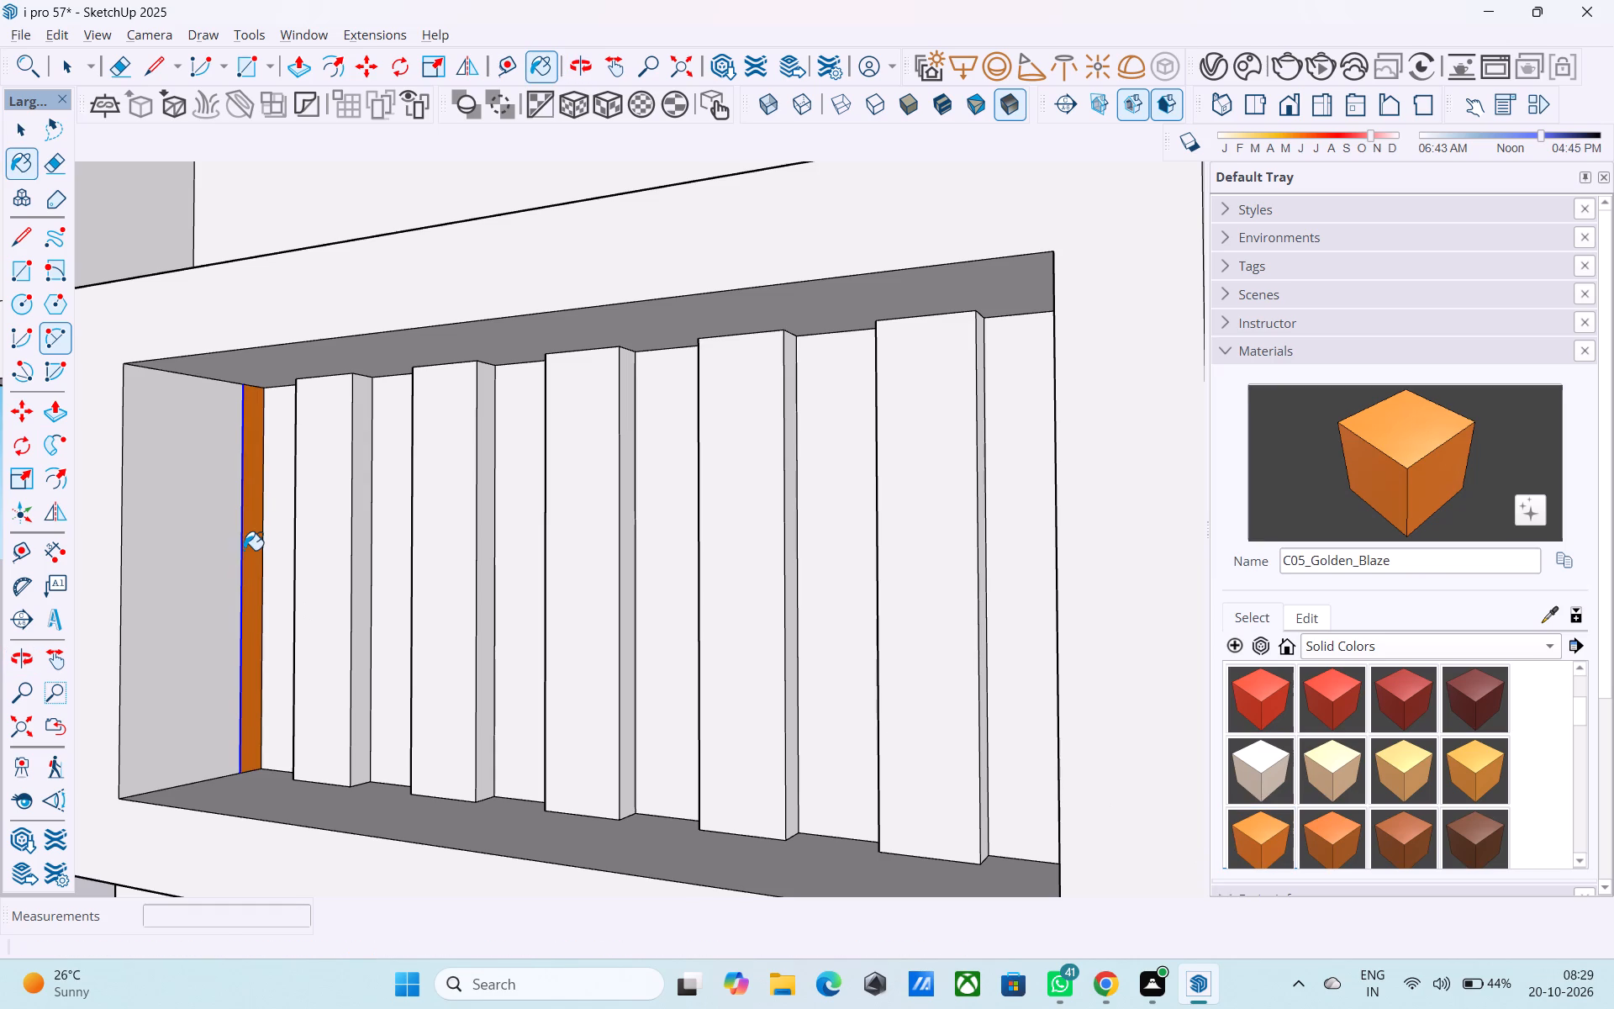
pyautogui.moveTo(275, 521); pyautogui.dragTo(363, 415, button='middle')
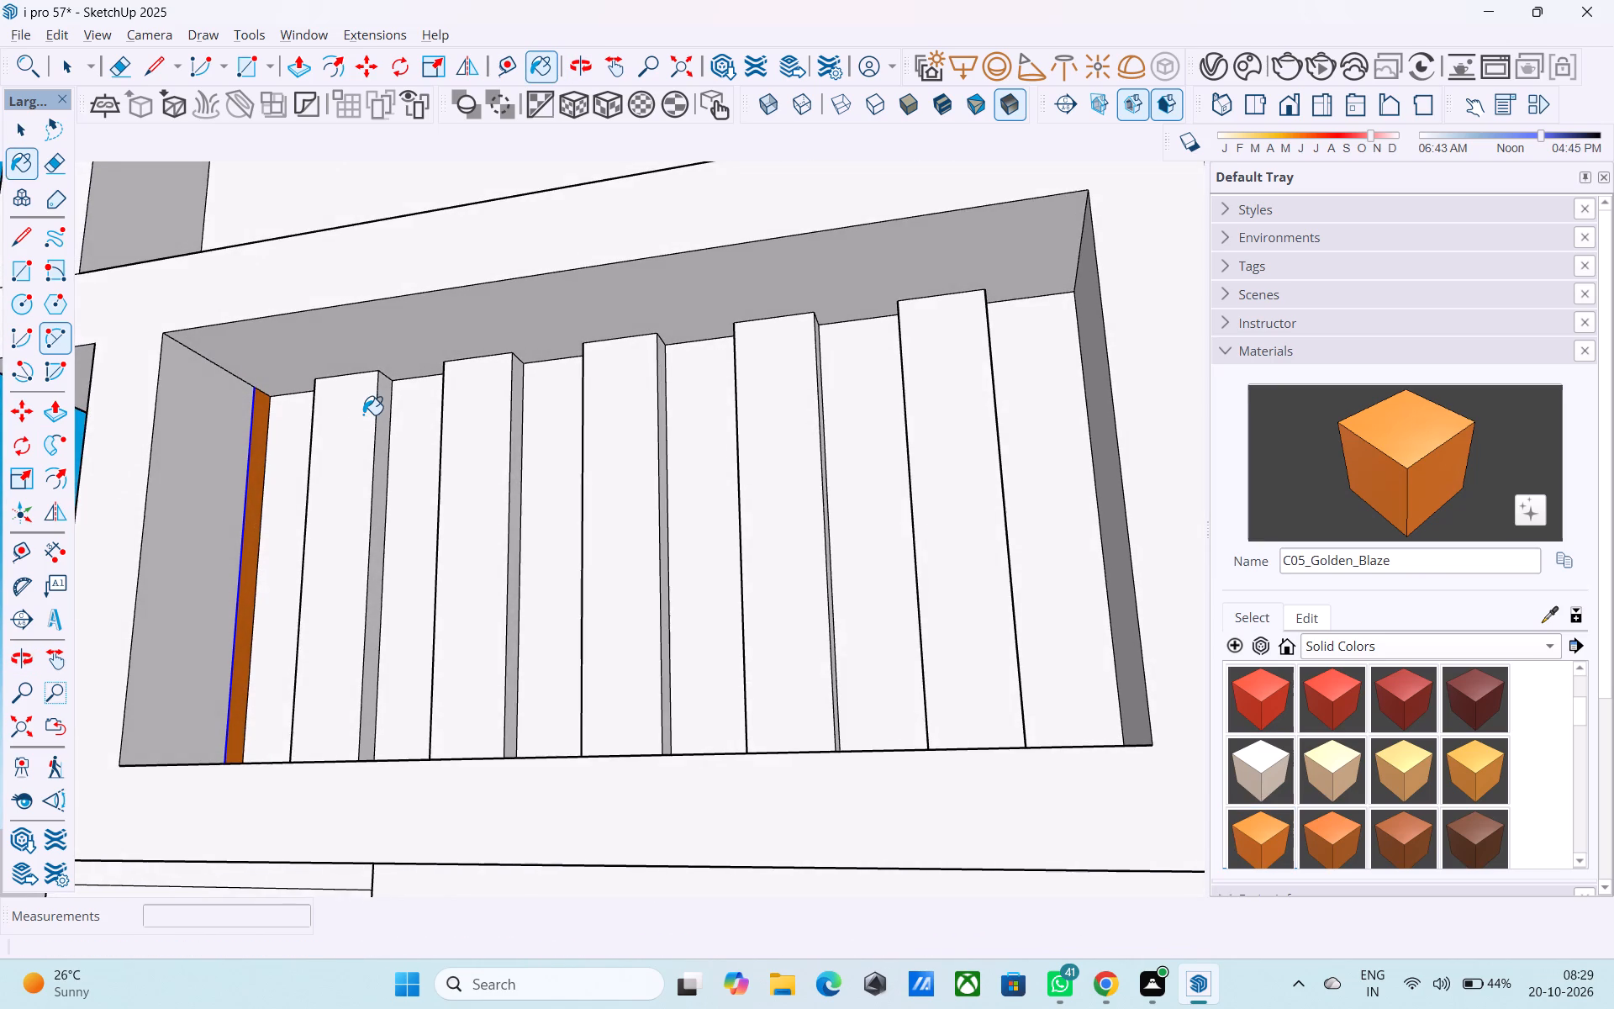
pyautogui.scroll(1, 363, 415)
pyautogui.press('l')
pyautogui.click(318, 376)
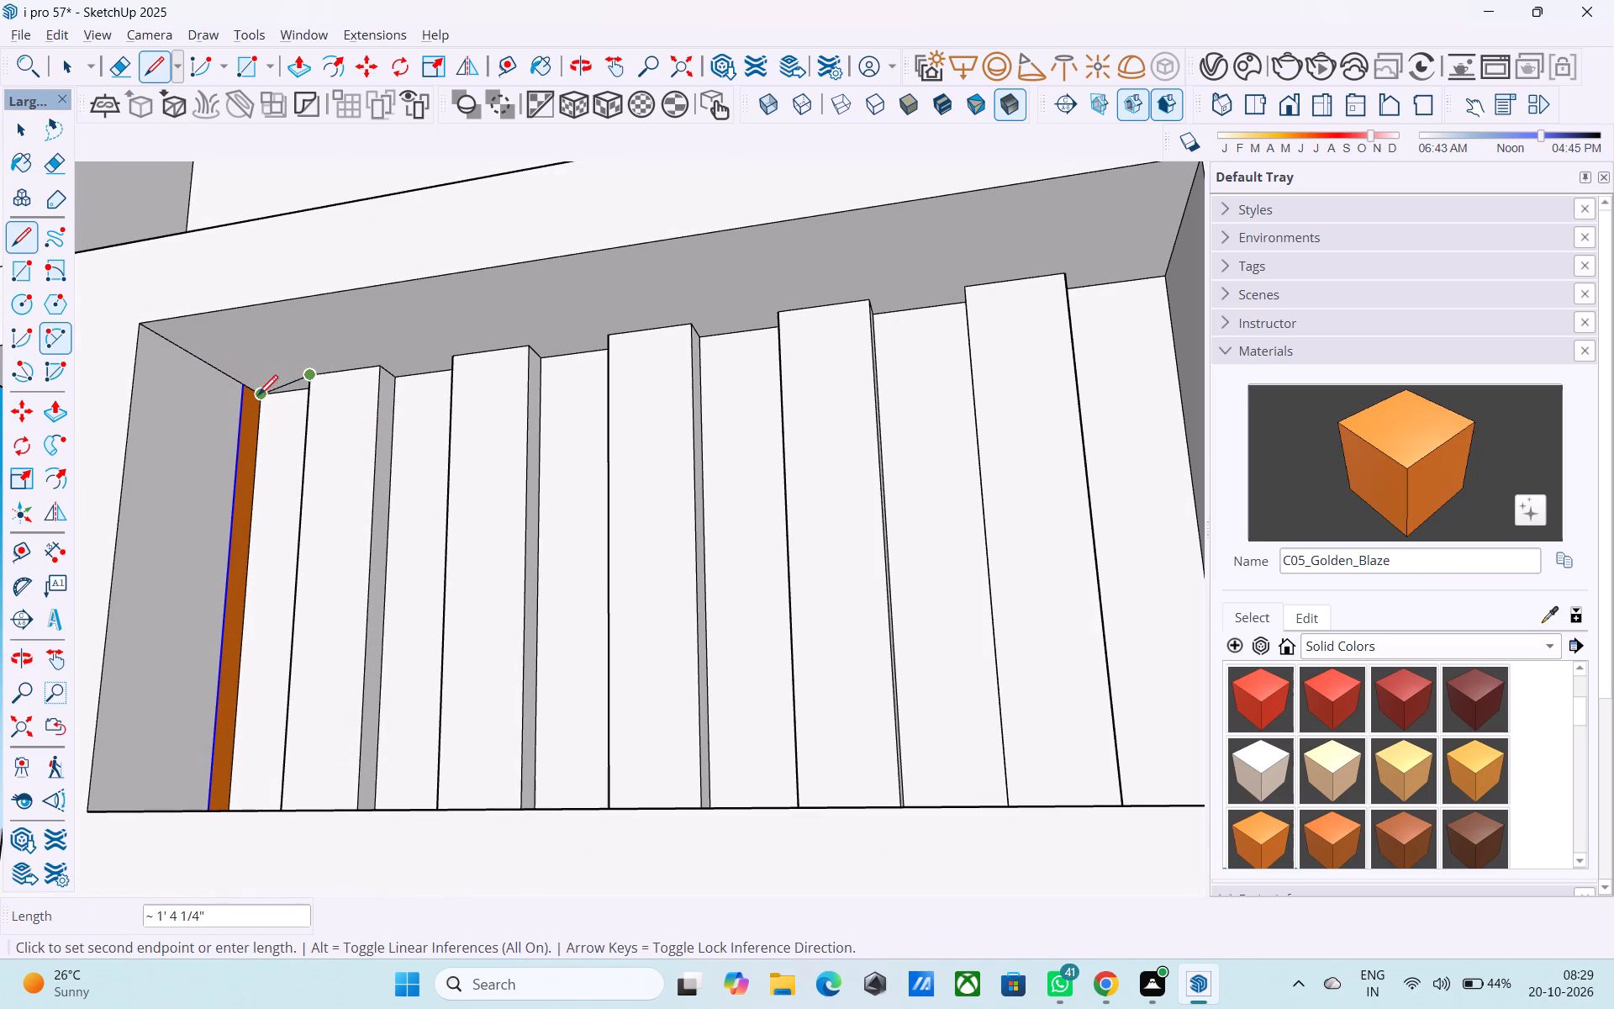
pyautogui.click(246, 388)
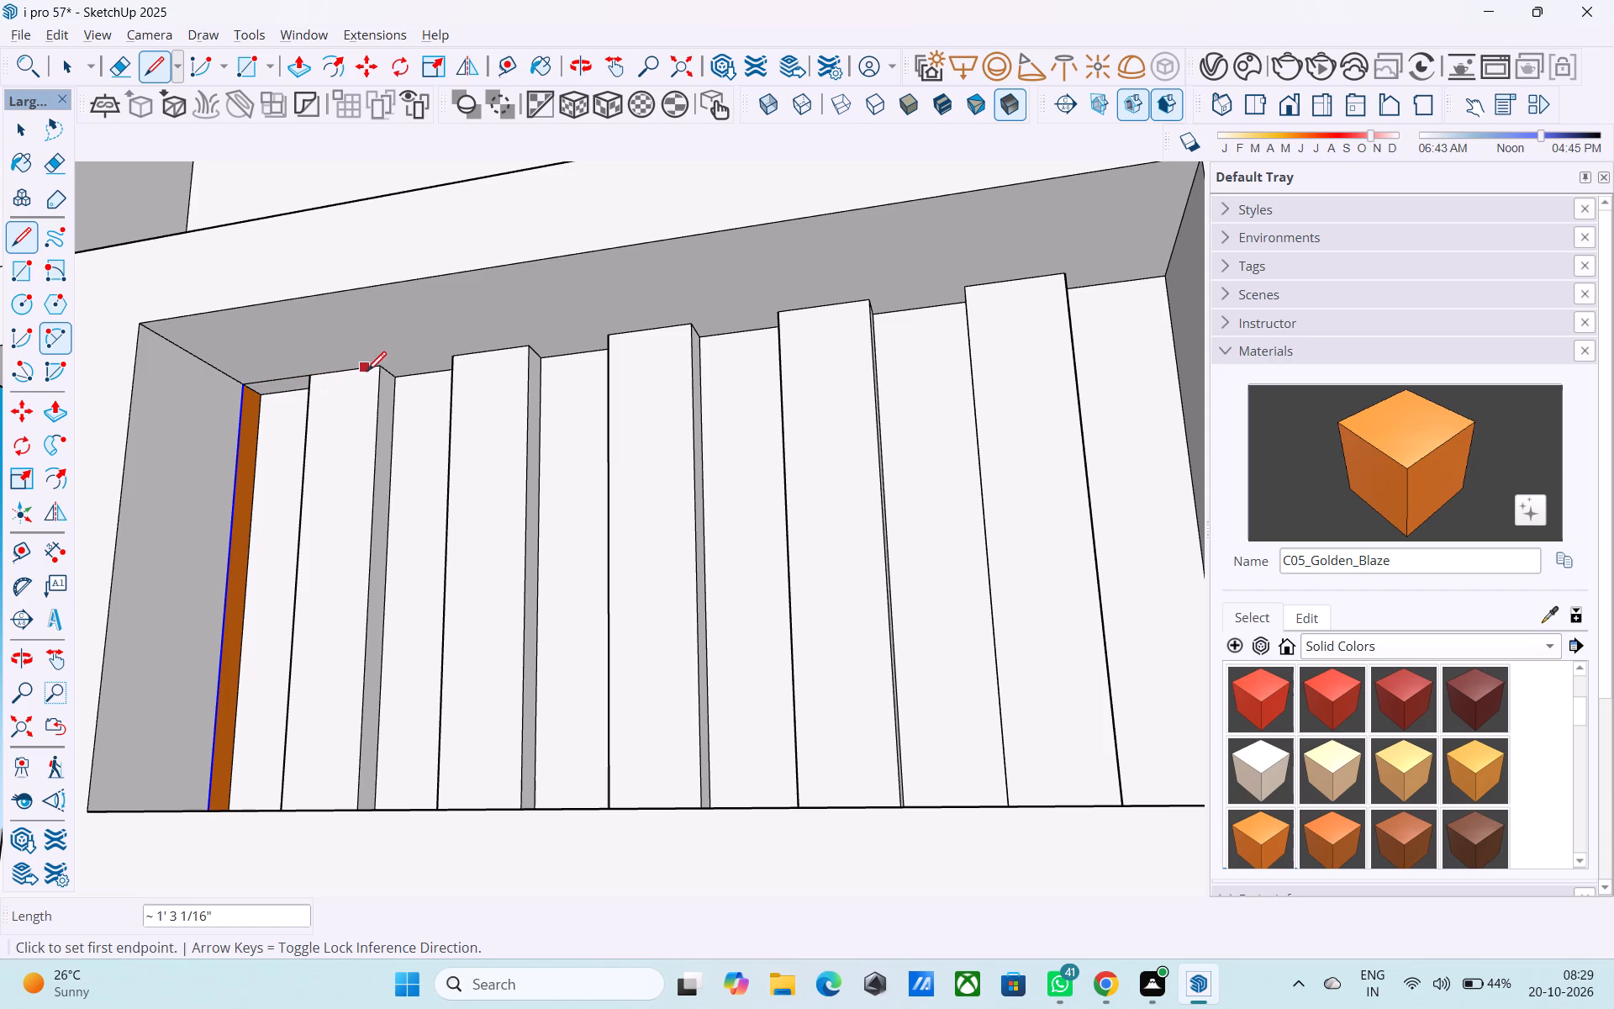
pyautogui.click(377, 372)
pyautogui.scroll(-1, 135, 527)
pyautogui.scroll(-5, 61, 724)
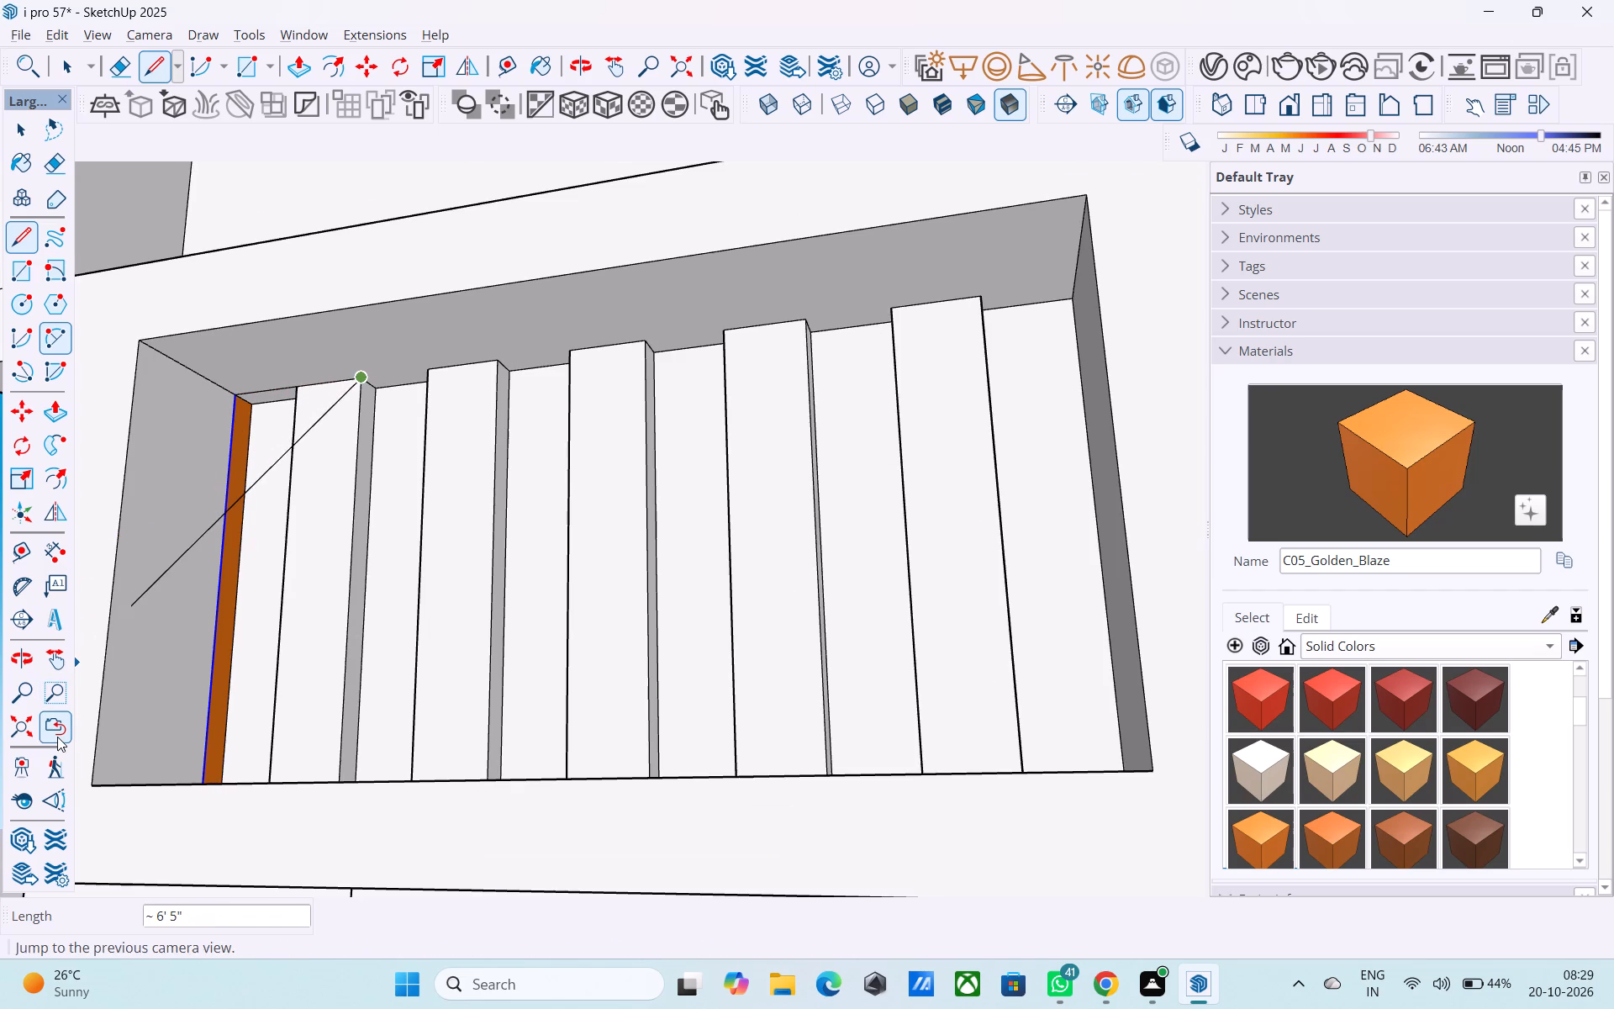
pyautogui.scroll(-2, 57, 737)
pyautogui.moveTo(191, 740); pyautogui.dragTo(266, 715, button='middle')
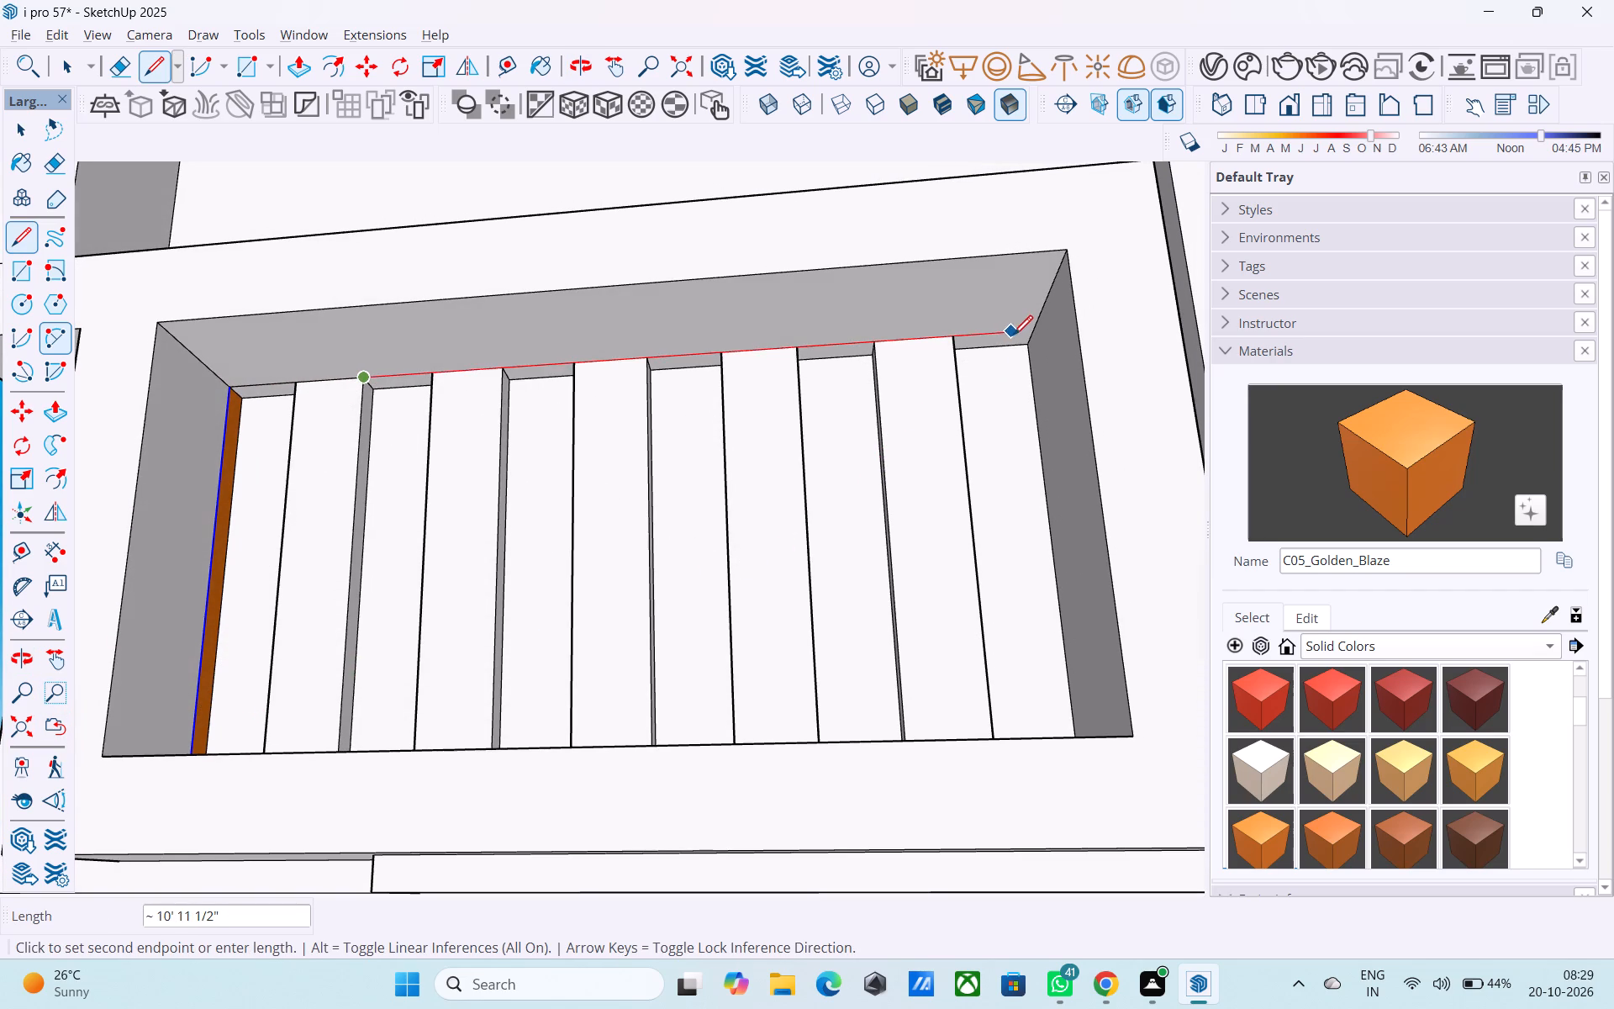
pyautogui.click(1042, 332)
# Paint the six small top faces between the projecting strips with C05_Golden_Blaze.
pyautogui.click(1416, 436)
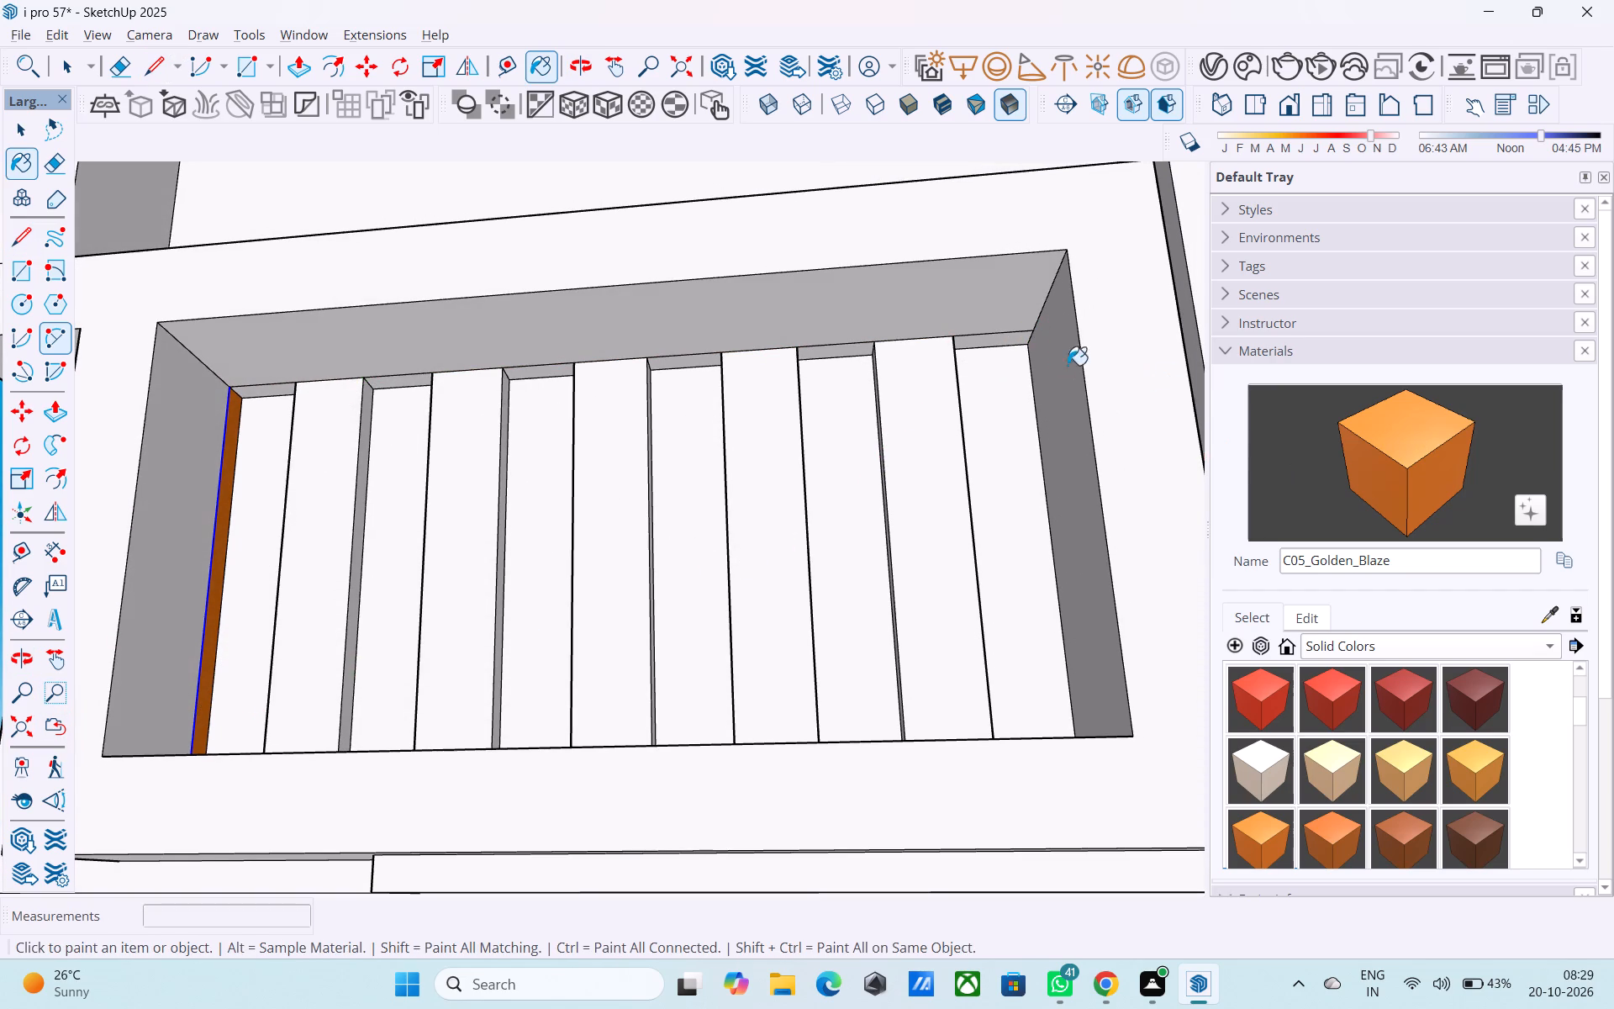
pyautogui.scroll(3, 982, 365)
pyautogui.click(974, 332)
pyautogui.click(773, 349)
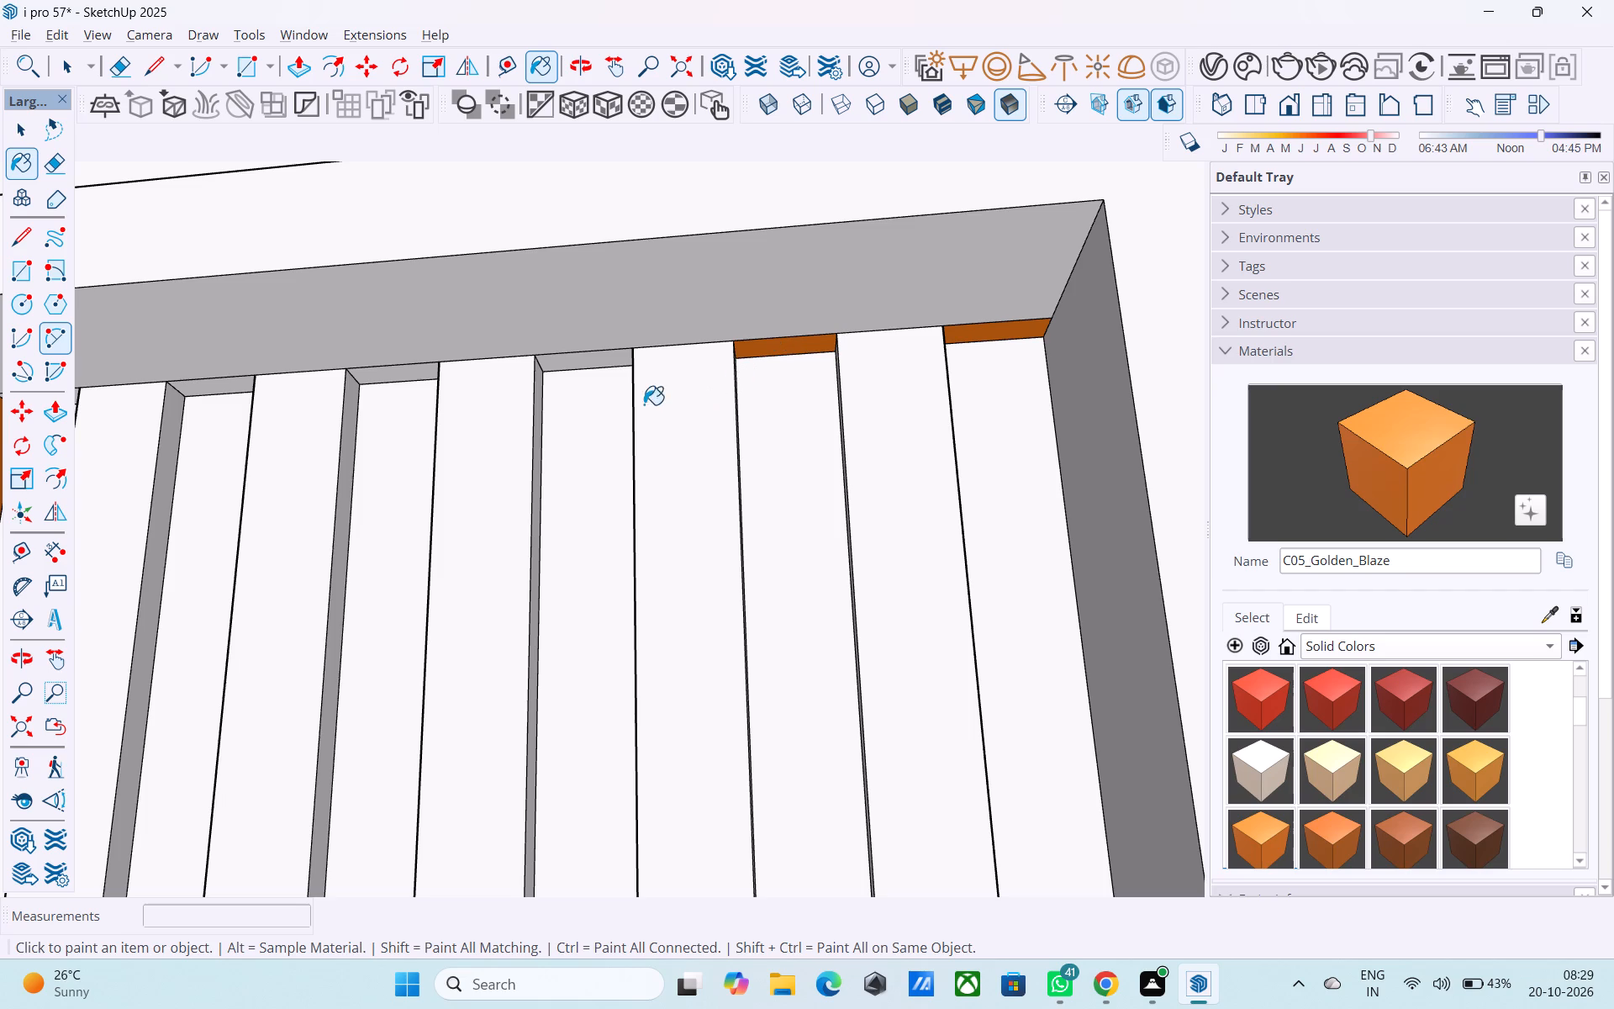
pyautogui.click(608, 363)
pyautogui.scroll(-5, 822, 329)
pyautogui.scroll(4, 460, 410)
pyautogui.click(418, 355)
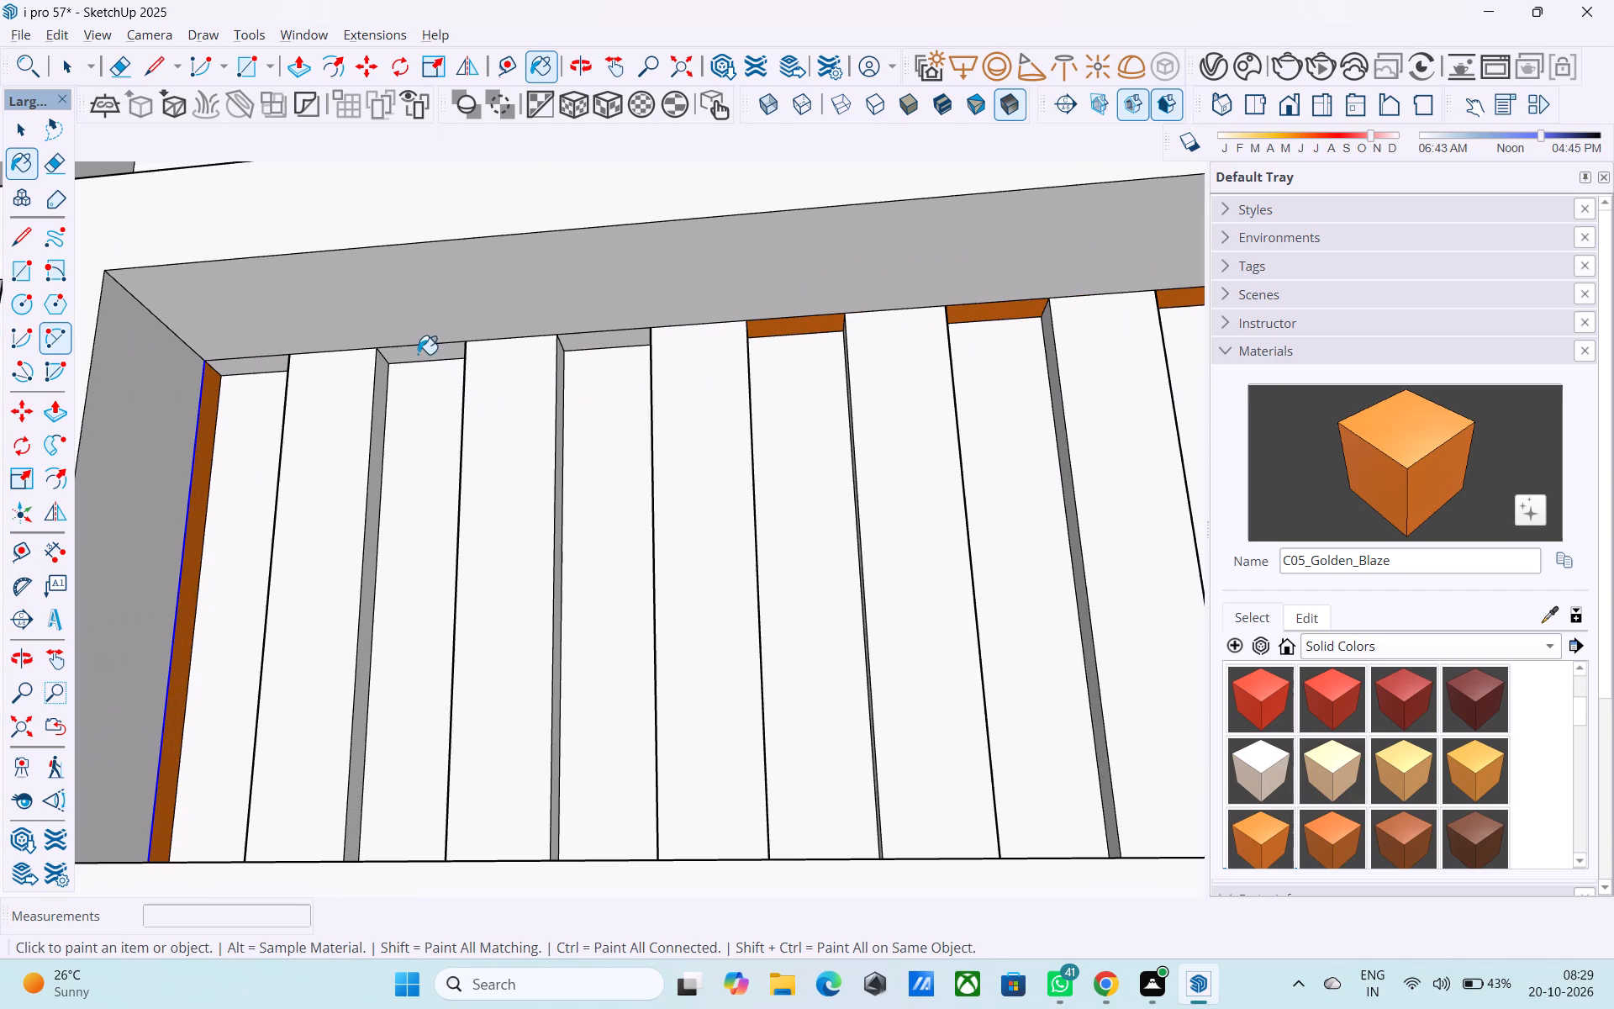
pyautogui.click(577, 343)
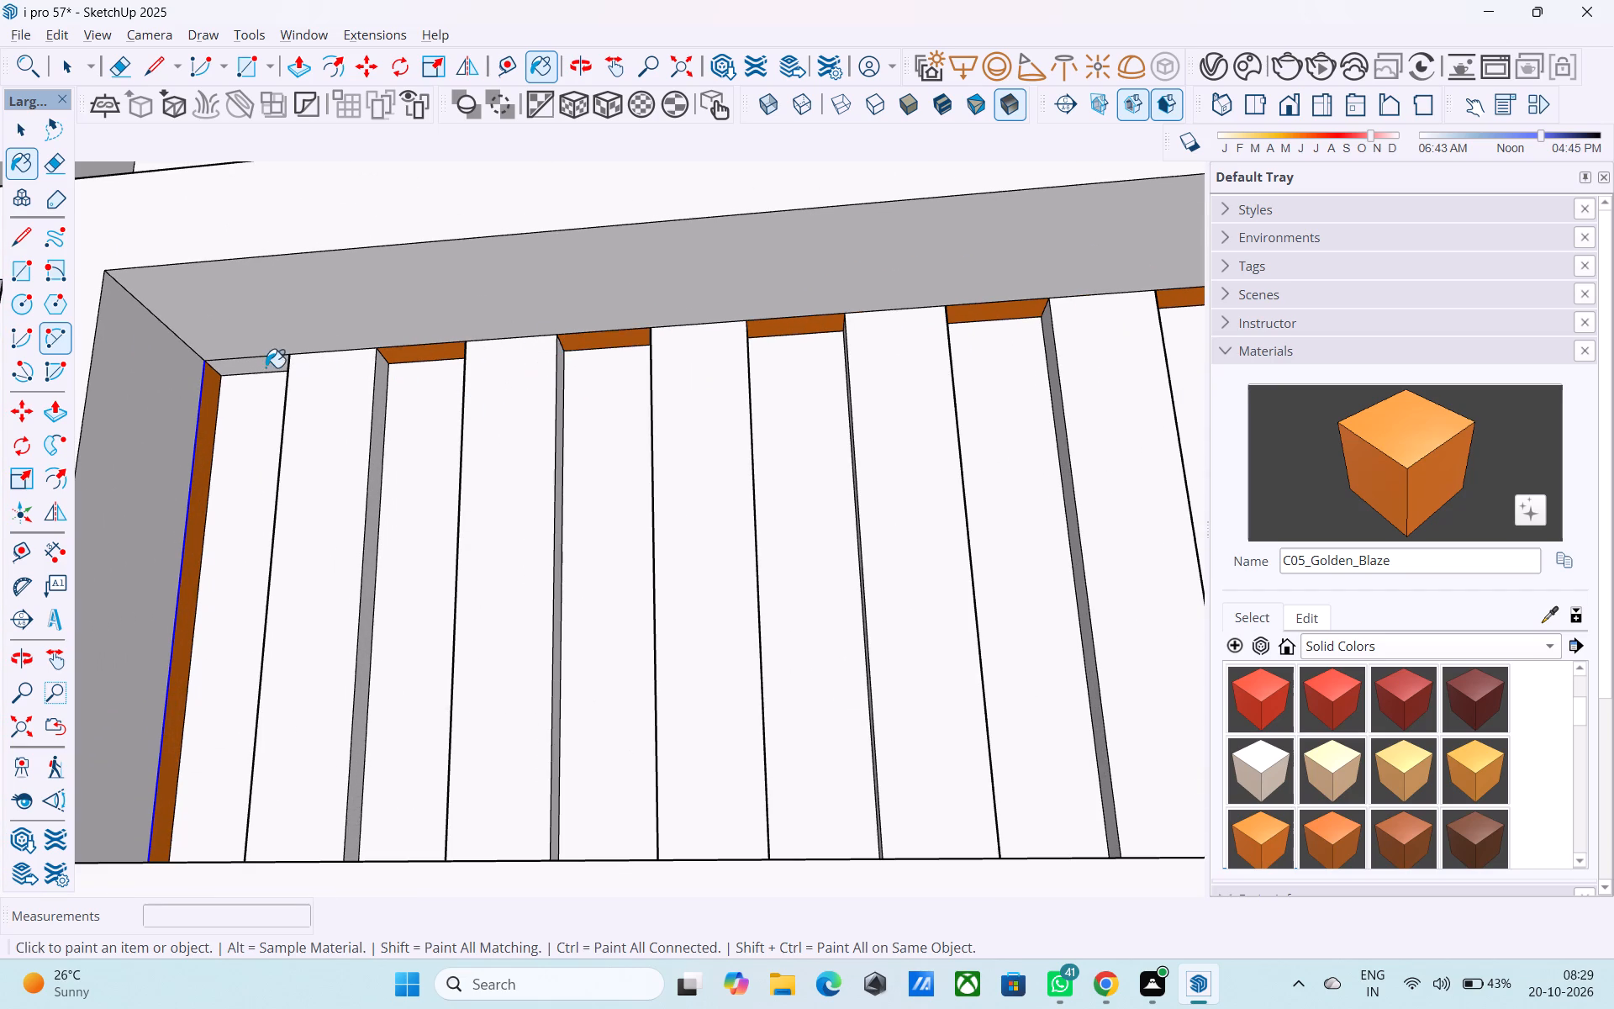
pyautogui.click(264, 365)
# Examine the painted strip recess up close and within the whole house elevation.
pyautogui.scroll(-7, 277, 466)
pyautogui.moveTo(278, 479); pyautogui.dragTo(244, 512, button='middle')
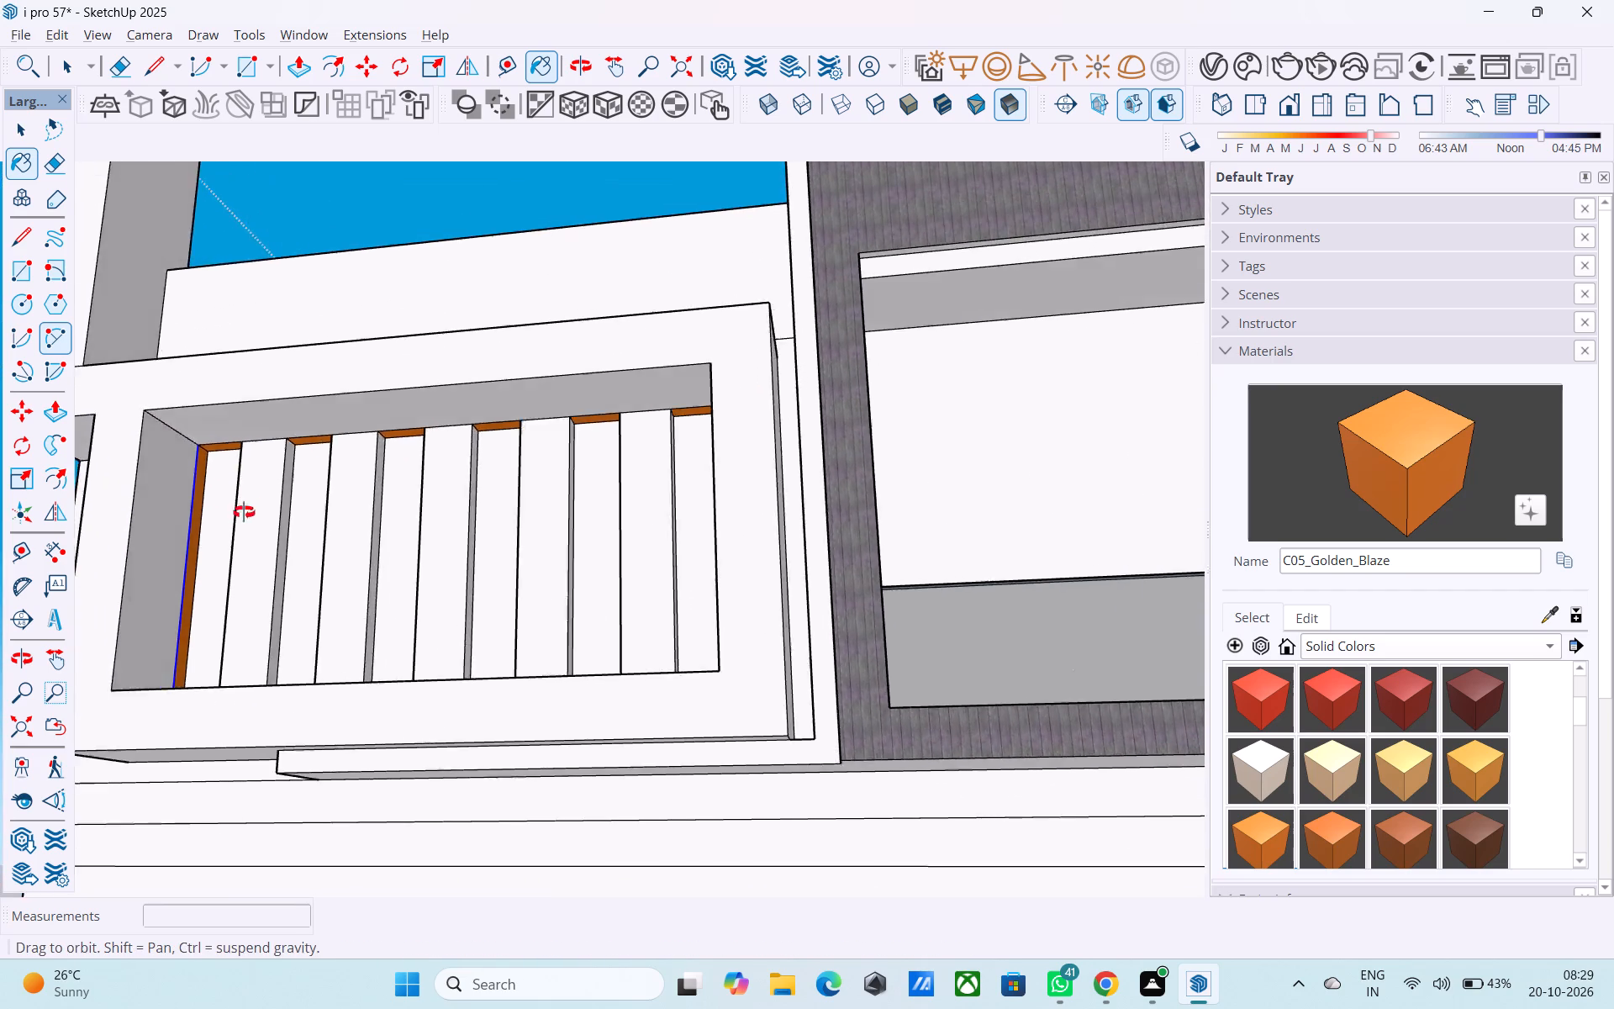
pyautogui.moveTo(244, 512); pyautogui.dragTo(235, 530, button='middle')
pyautogui.scroll(4, 237, 531)
pyautogui.scroll(-11, 243, 505)
pyautogui.moveTo(318, 555); pyautogui.dragTo(266, 616, button='middle')
pyautogui.scroll(-5, 275, 621)
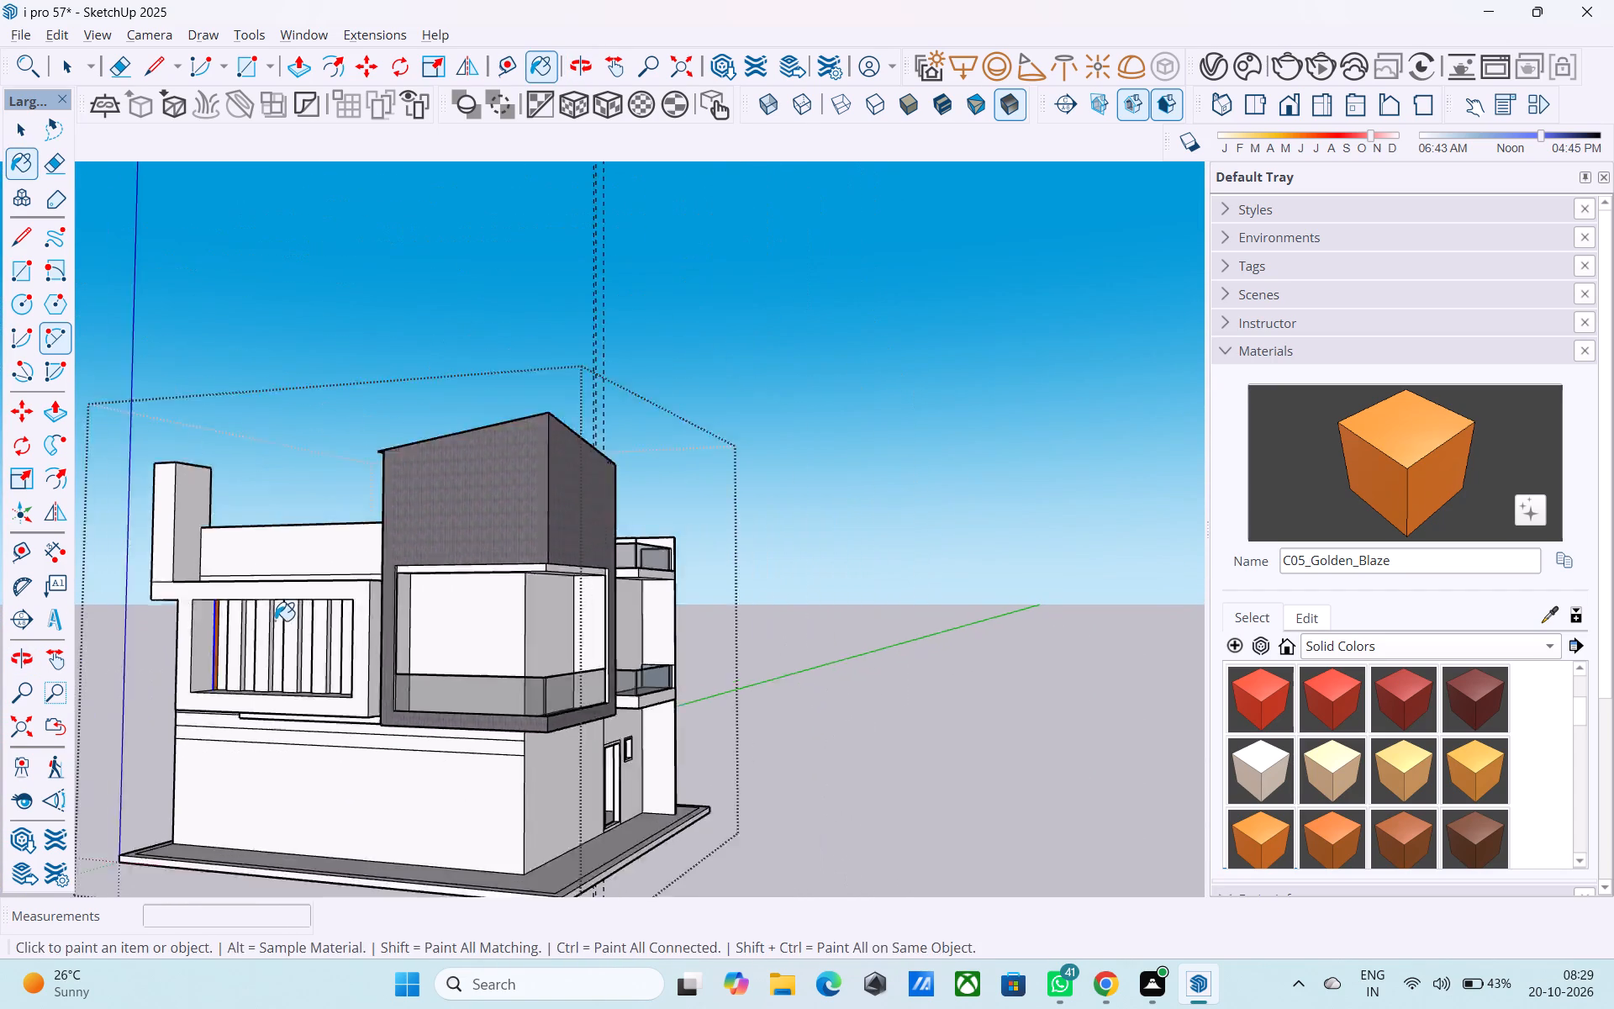
pyautogui.press('space')
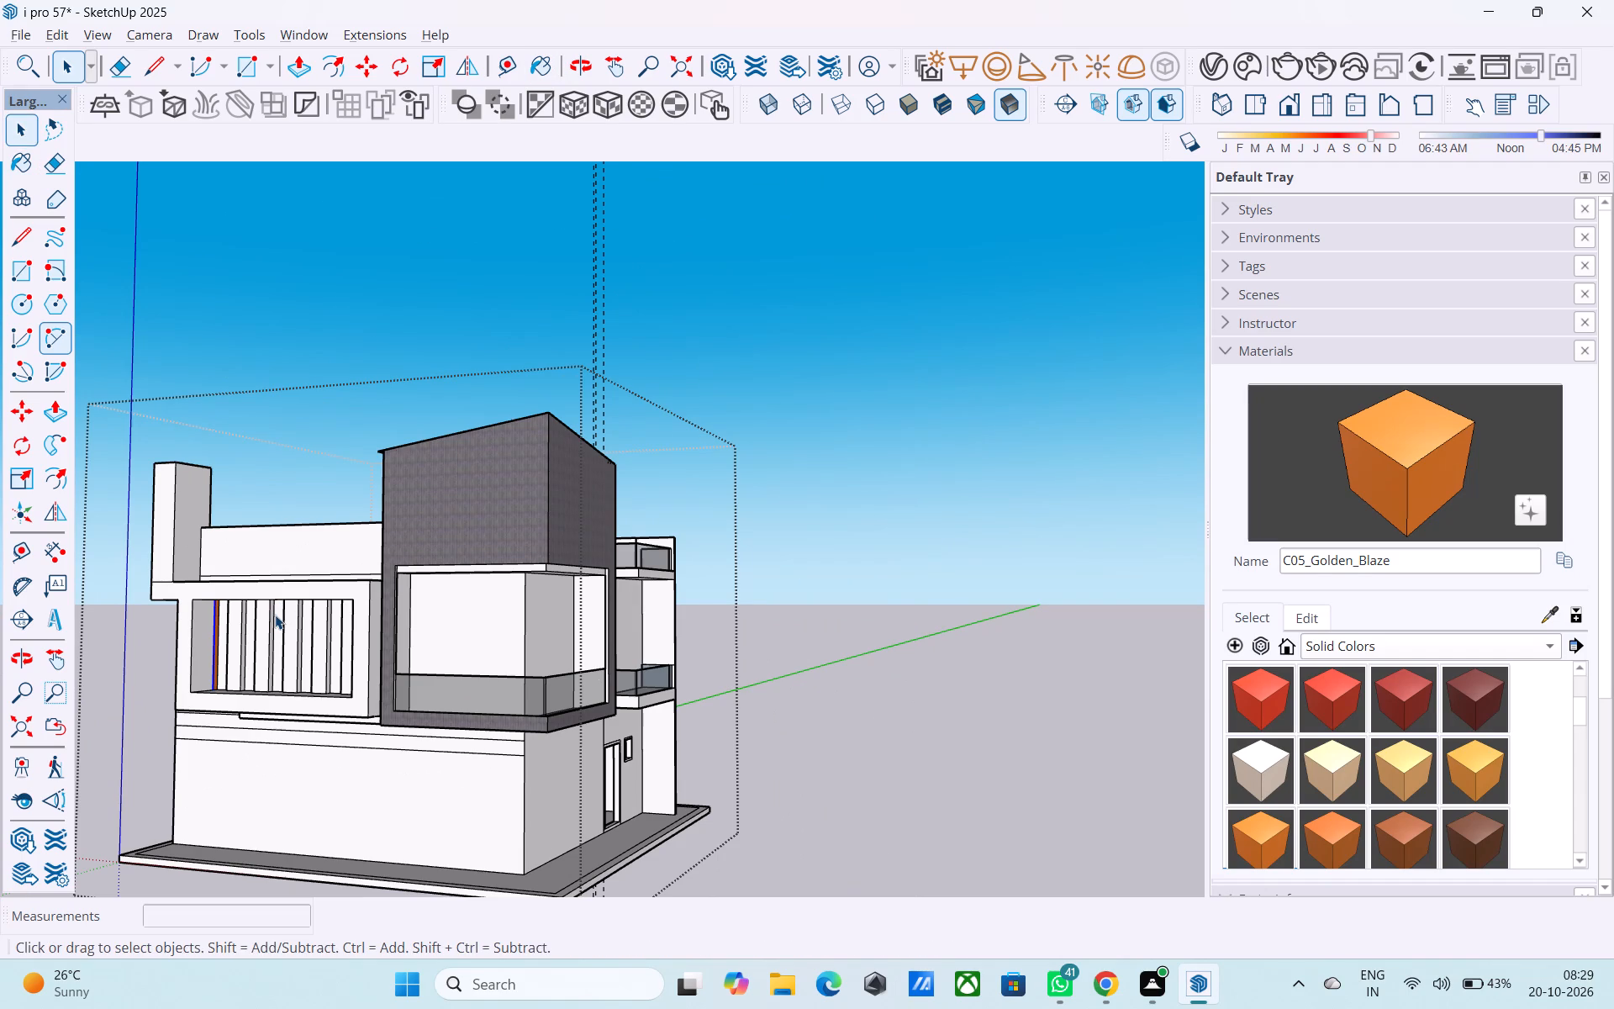
# Draw a line from the dark balcony frame's underside corner to the ground-floor wall, and continue it 10' straight down to the wall's base.
pyautogui.moveTo(273, 663); pyautogui.dragTo(348, 579, button='middle')
pyautogui.scroll(5, 329, 700)
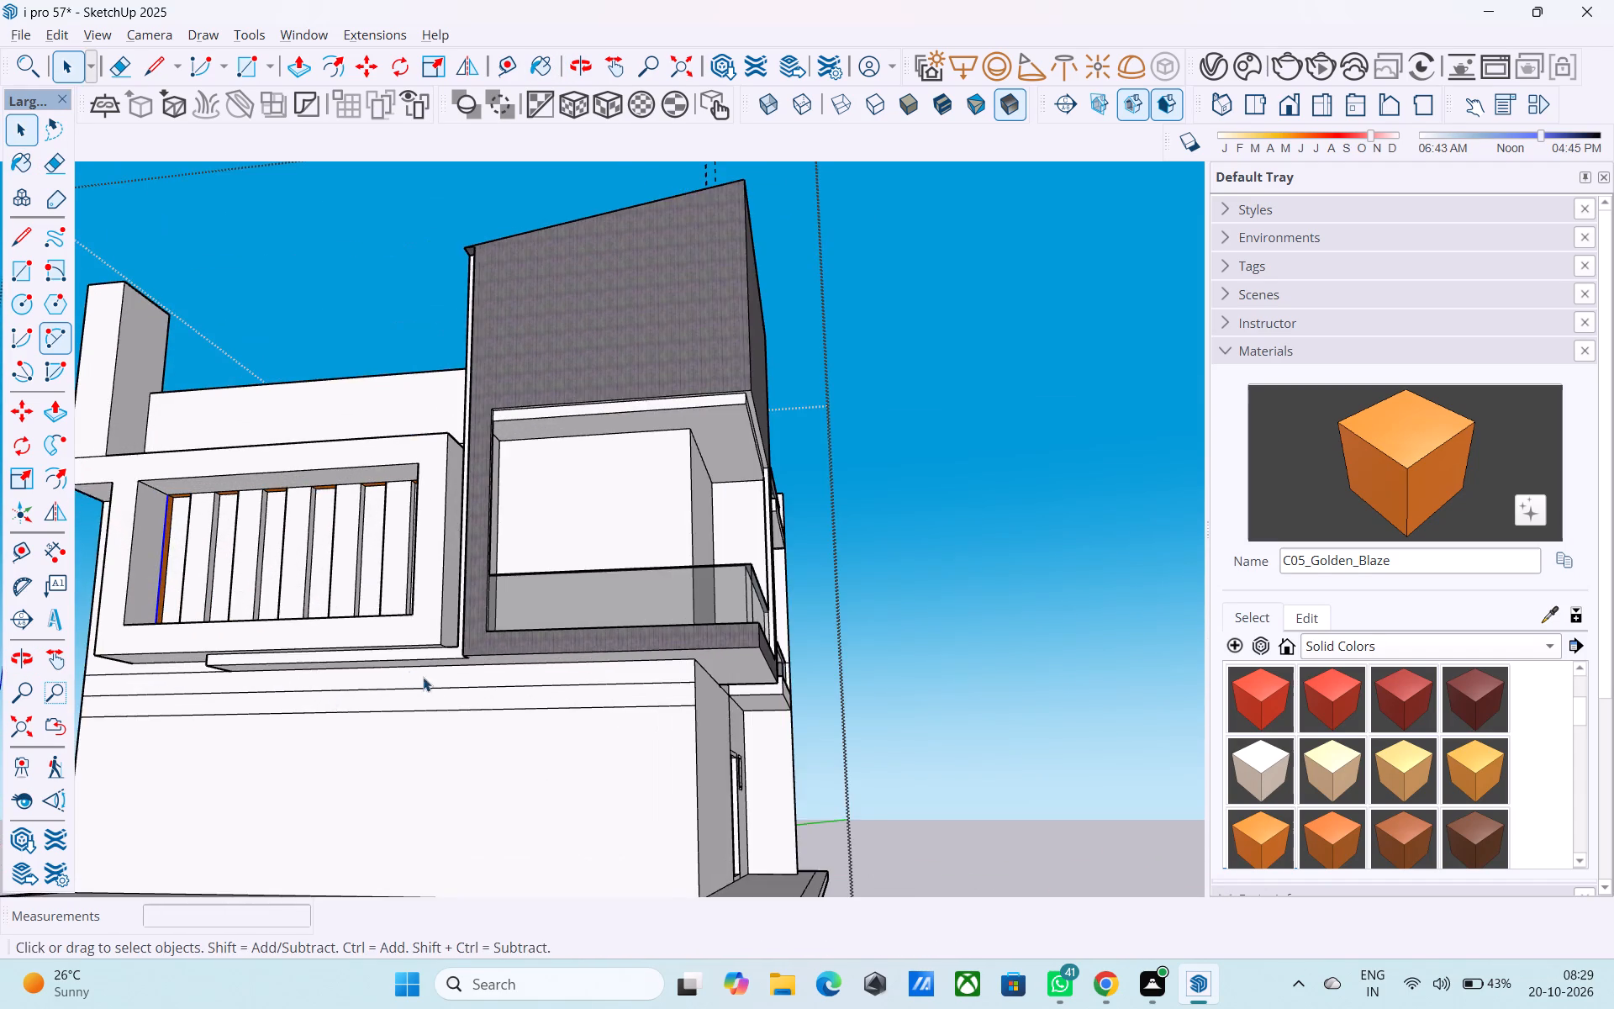
pyautogui.moveTo(430, 674); pyautogui.dragTo(426, 586, button='middle')
pyautogui.press('l')
pyautogui.scroll(8, 444, 552)
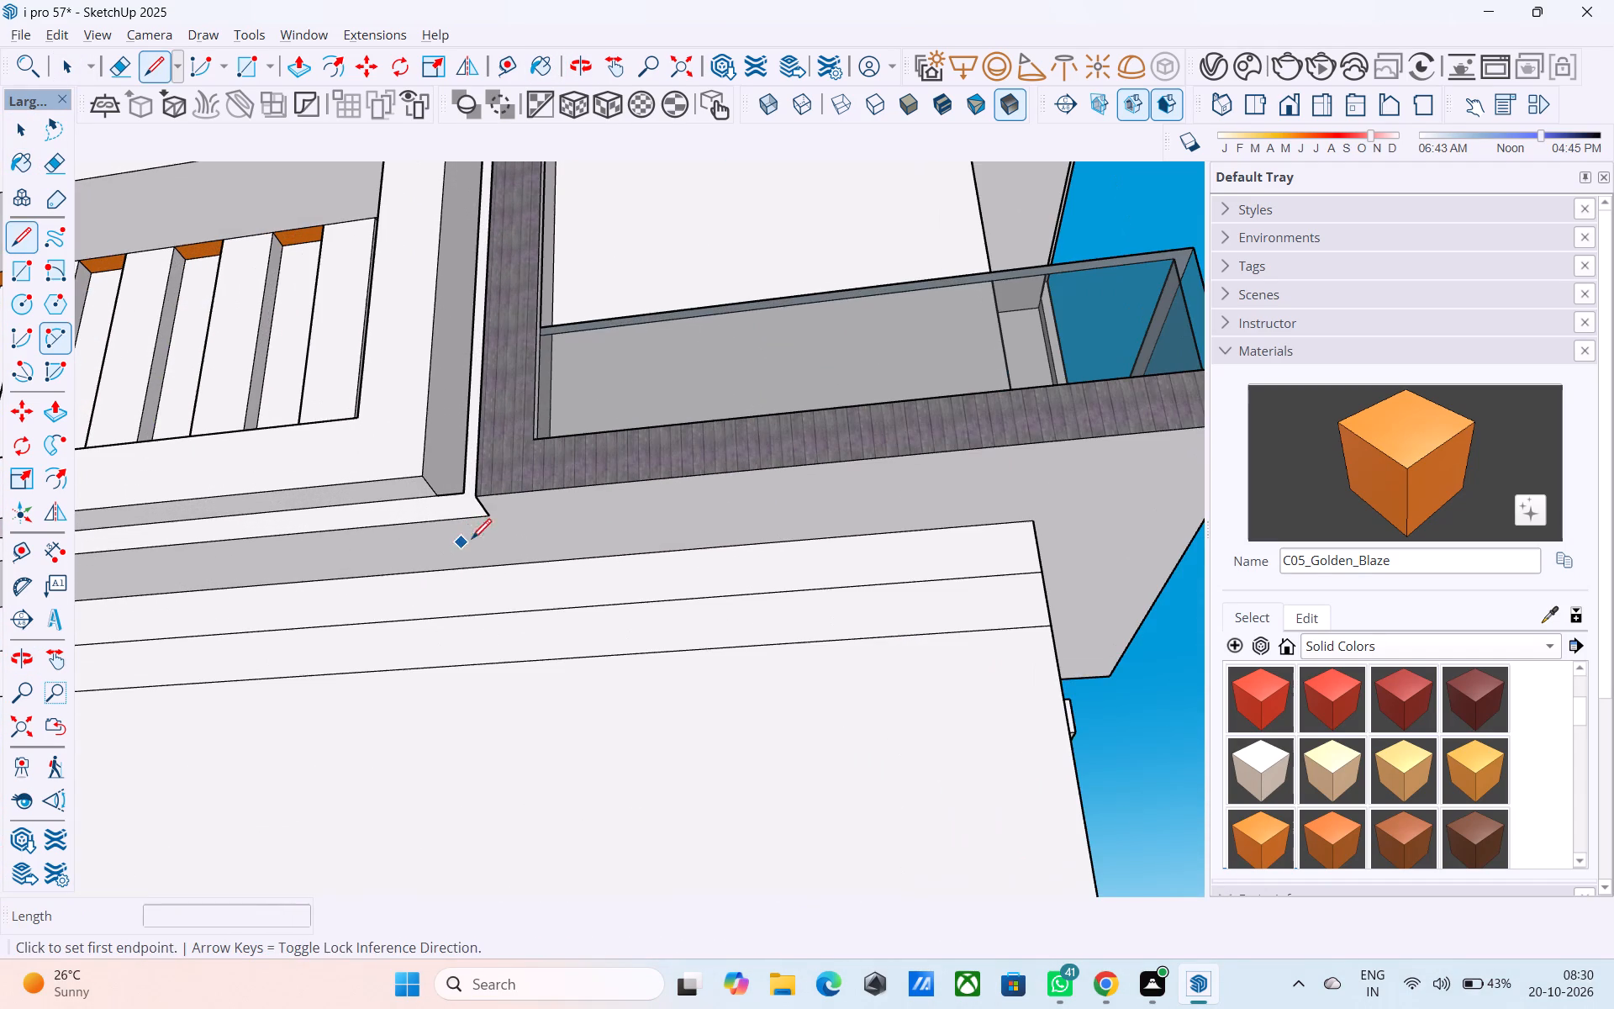
pyautogui.click(482, 511)
pyautogui.click(530, 568)
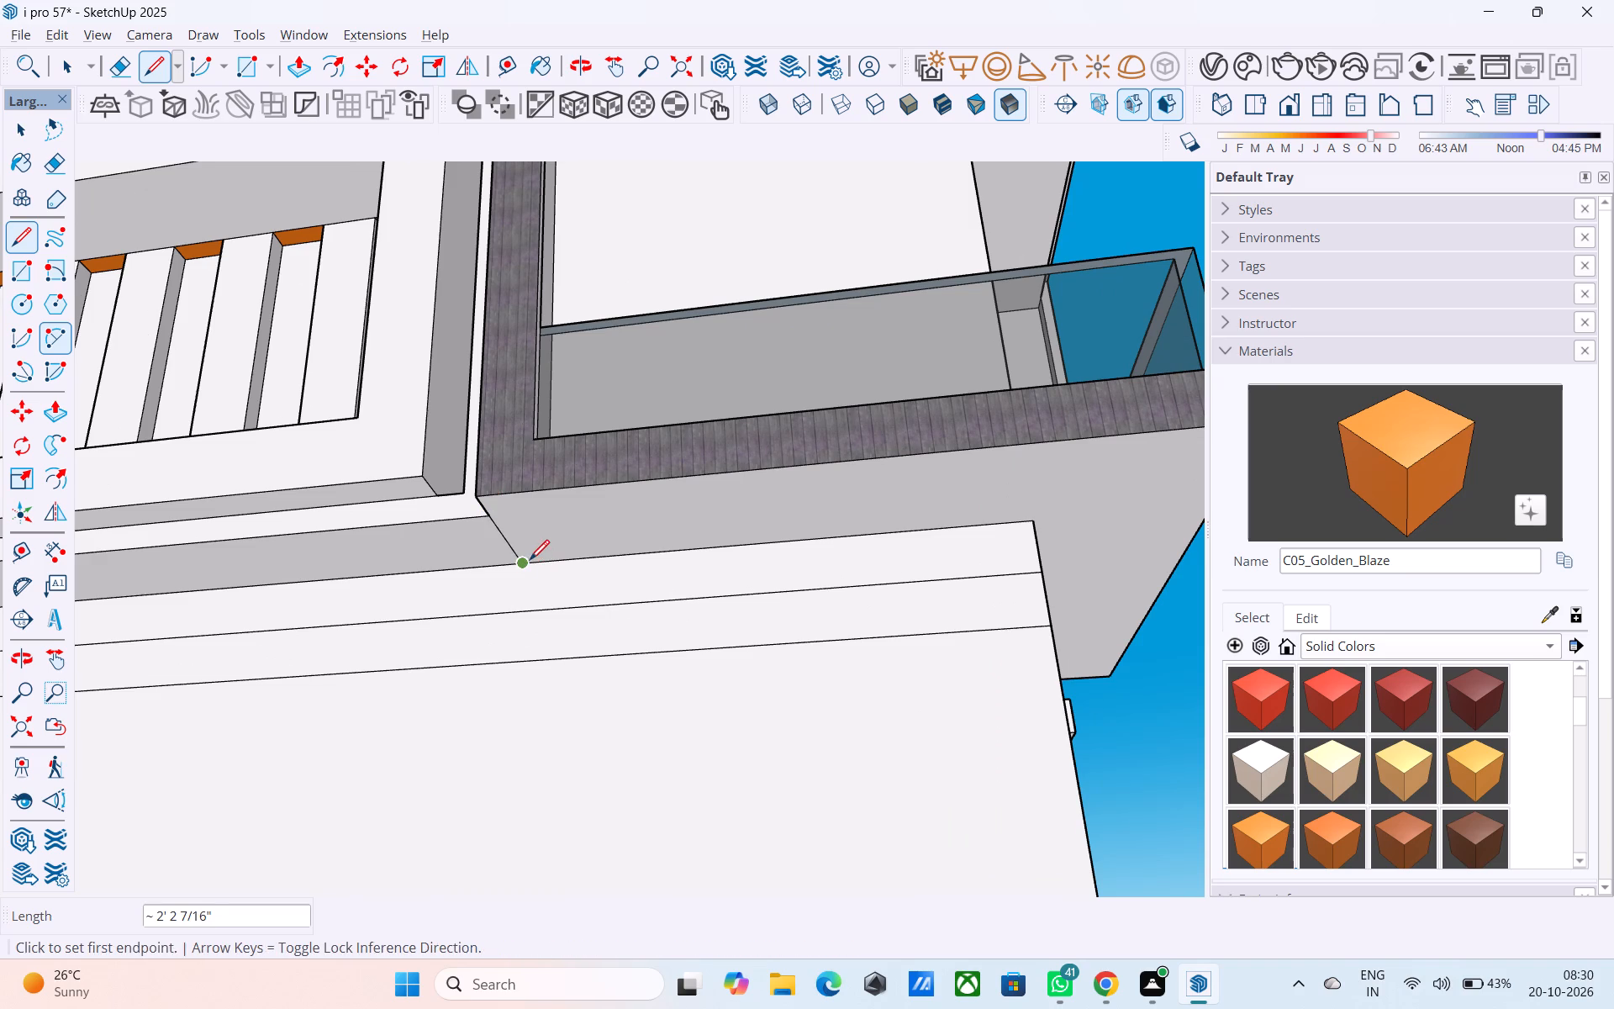
pyautogui.click(529, 561)
pyautogui.scroll(-6, 539, 598)
pyautogui.moveTo(521, 682); pyautogui.dragTo(537, 853, button='middle')
pyautogui.scroll(-5, 474, 655)
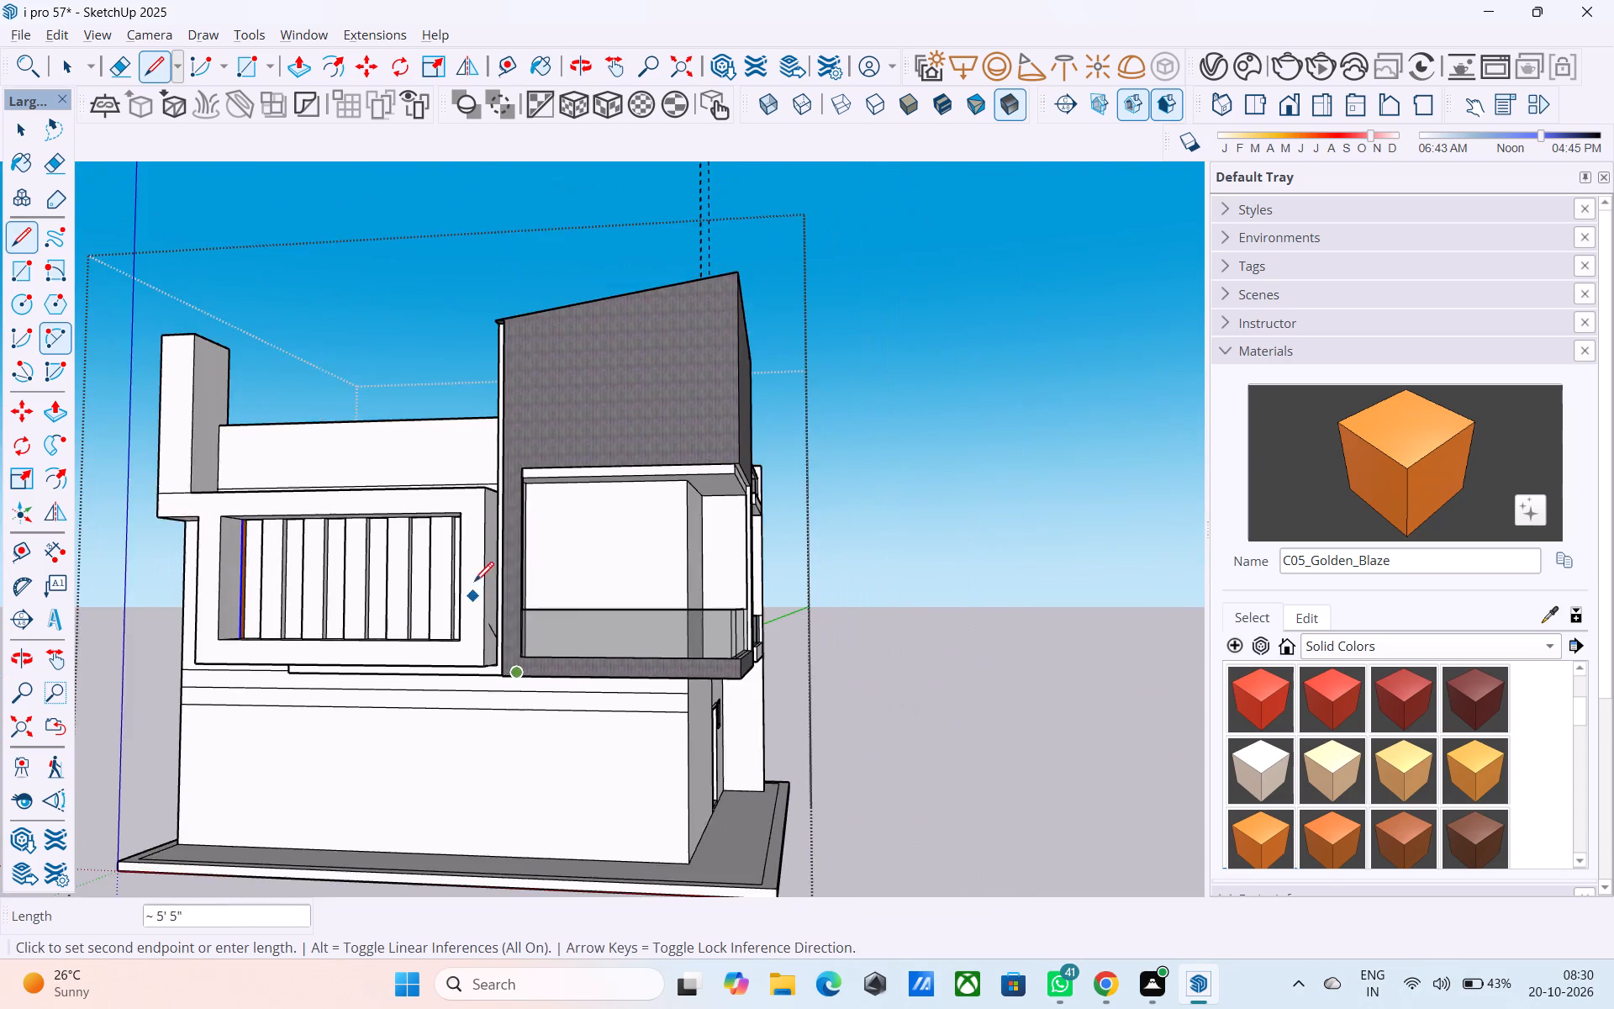
pyautogui.scroll(-2, 472, 578)
pyautogui.moveTo(472, 719); pyautogui.dragTo(488, 776, button='middle')
pyautogui.scroll(-4, 450, 686)
pyautogui.scroll(6, 470, 778)
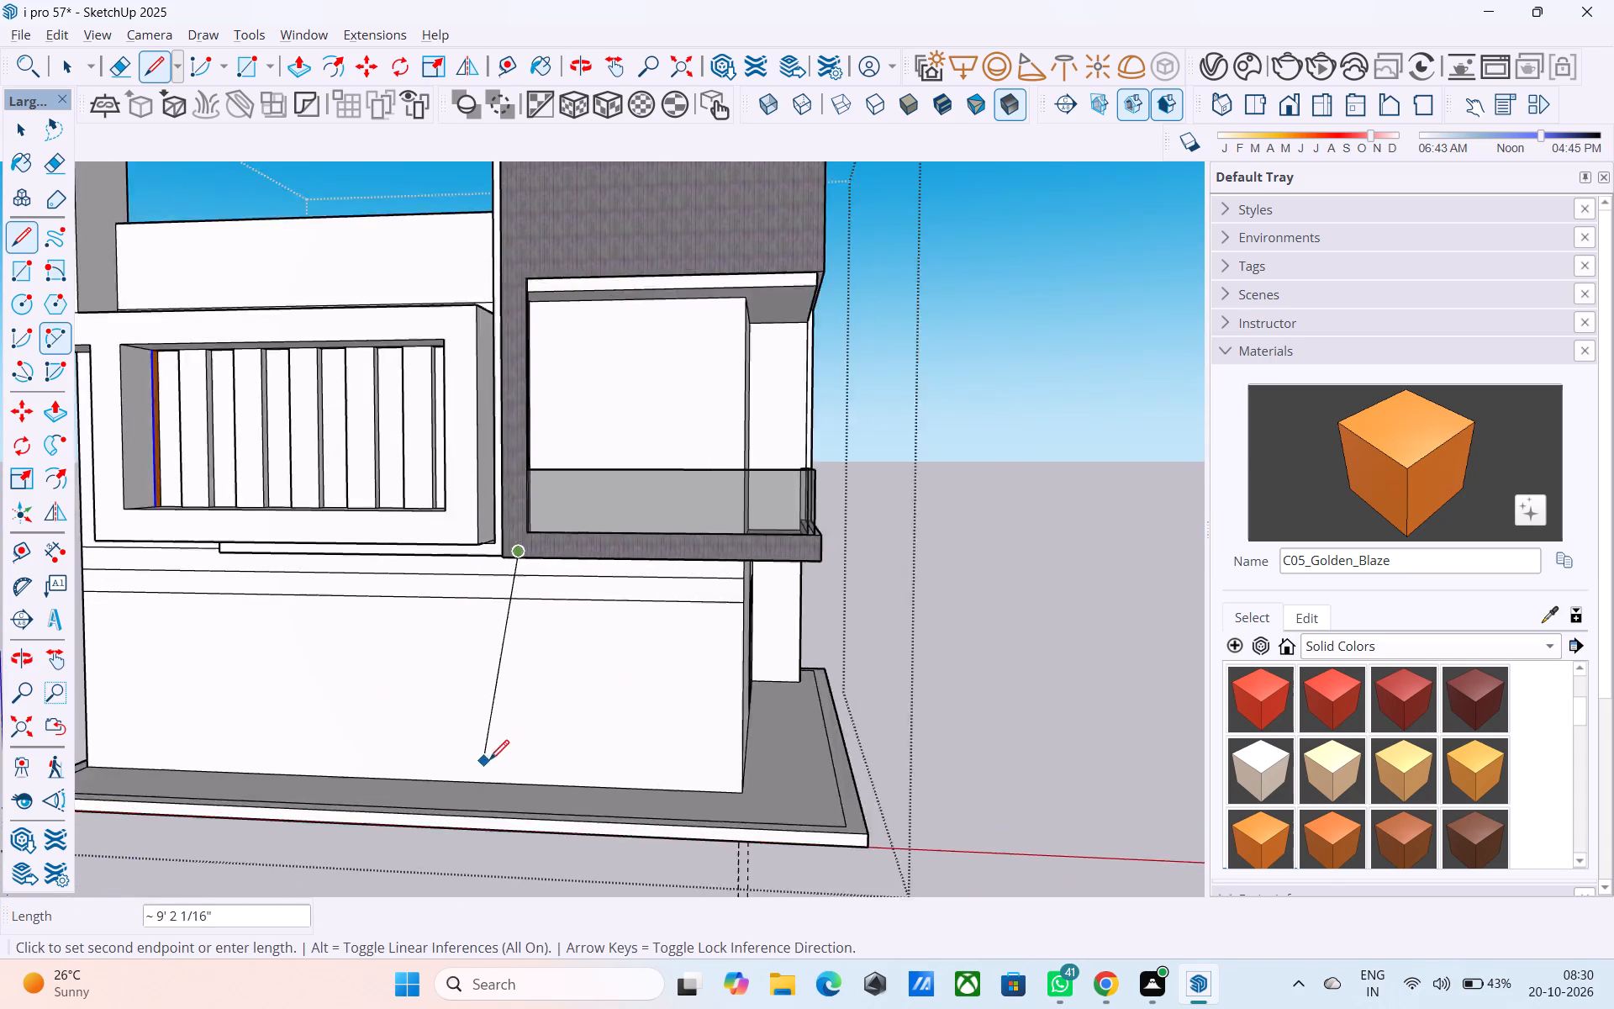
pyautogui.scroll(10, 489, 762)
pyautogui.click(553, 815)
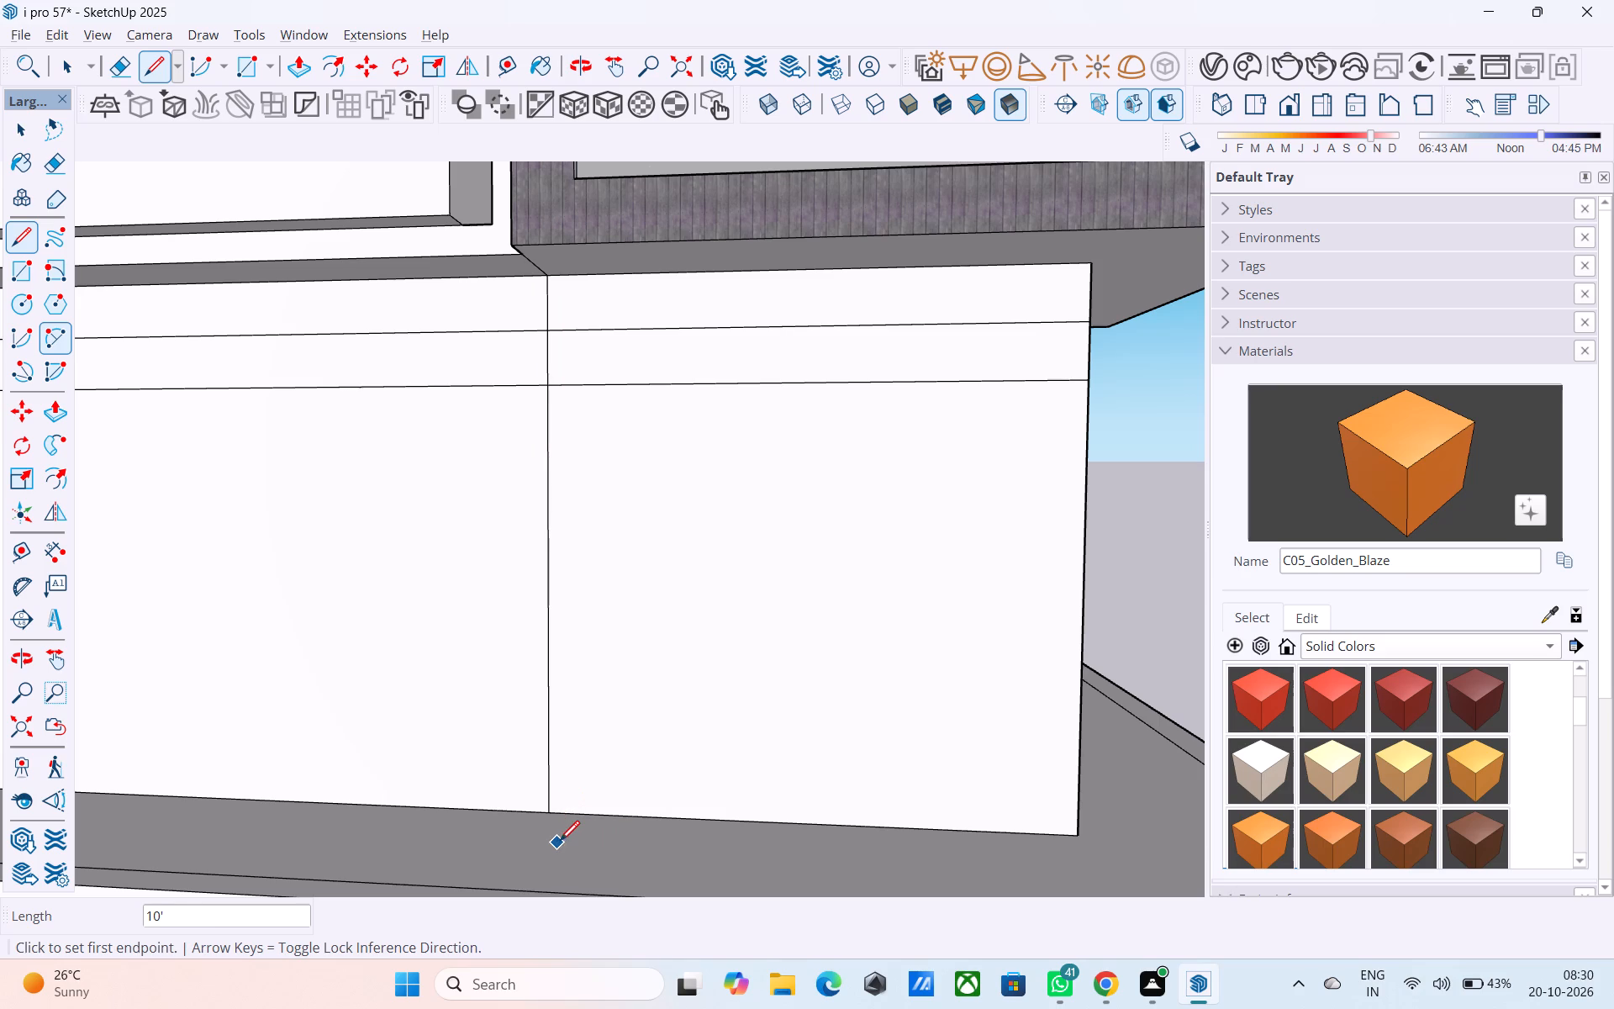
# Draw a 4' by 4' rectangle on the ground-floor wall, cornered where the vertical line meets the lower horizontal line.
pyautogui.press('r')
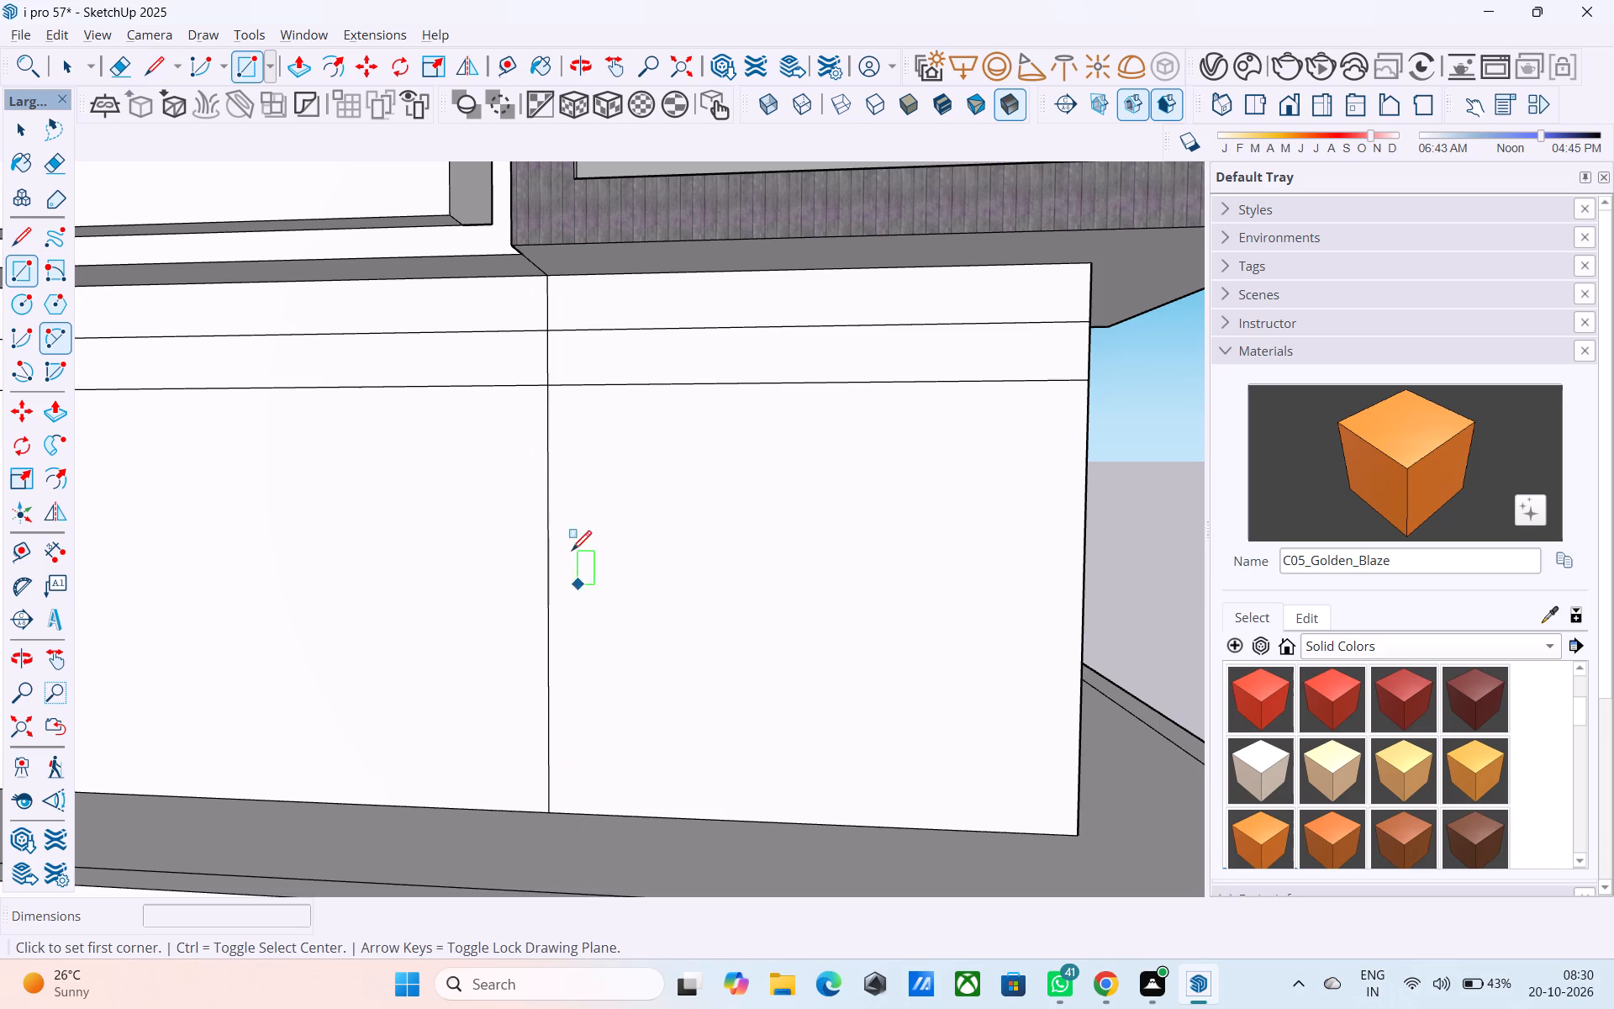
pyautogui.click(546, 378)
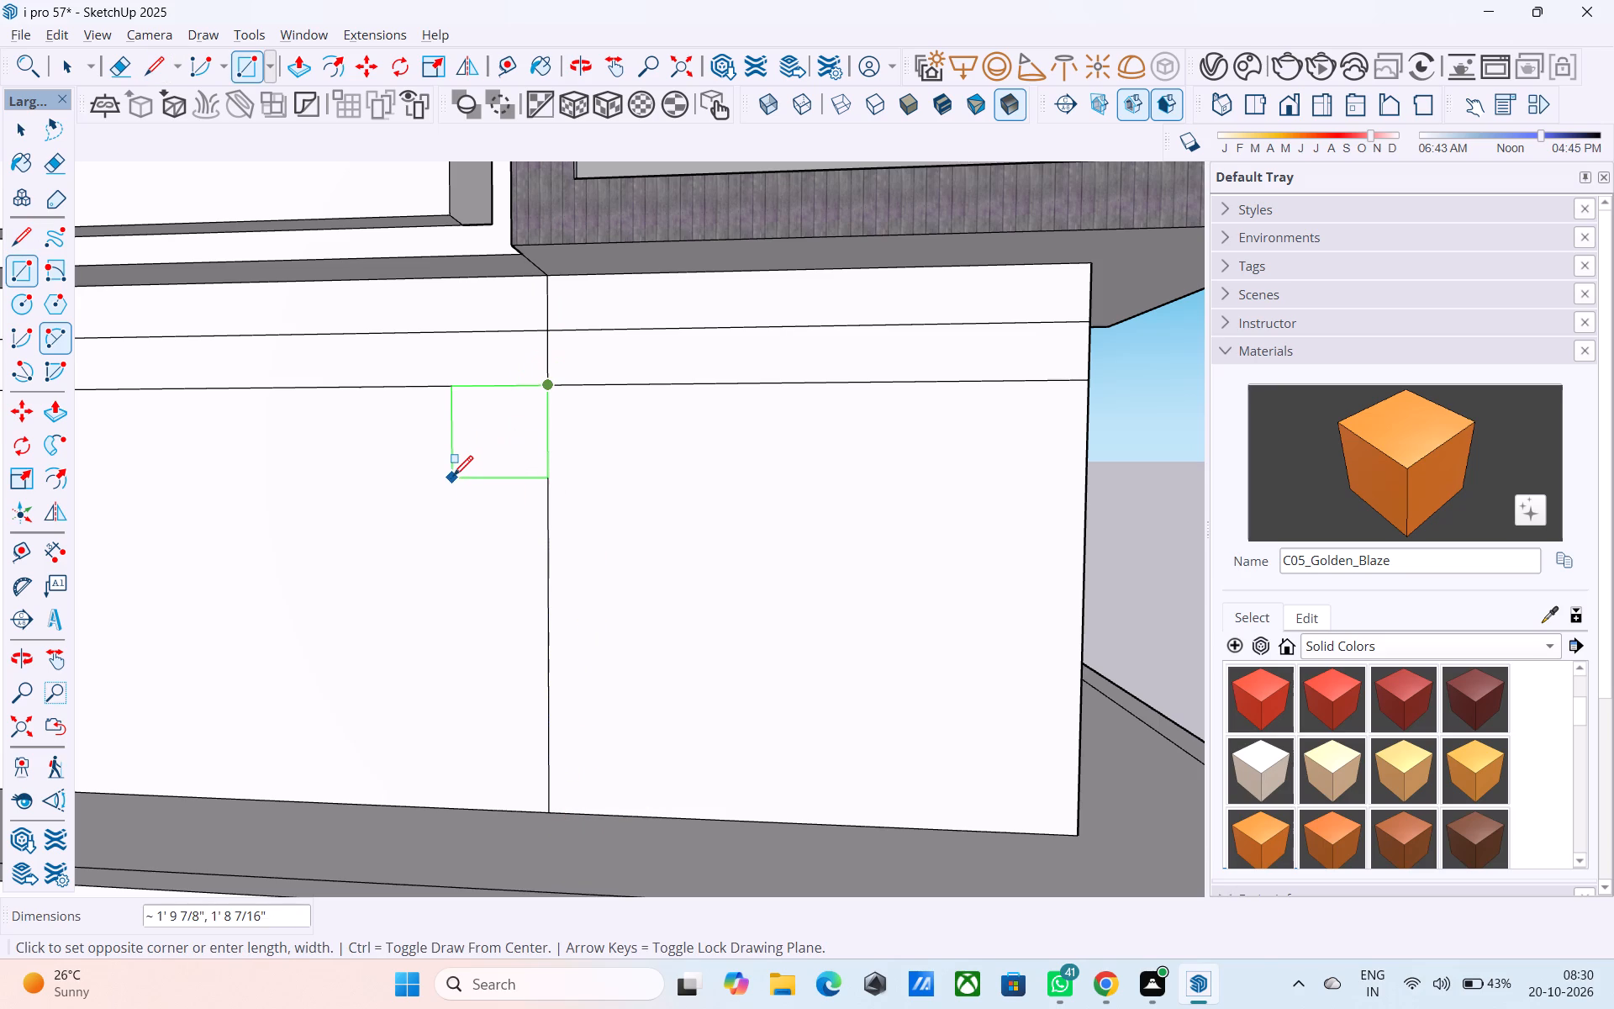
pyautogui.write("4',4'")
pyautogui.press('Return')
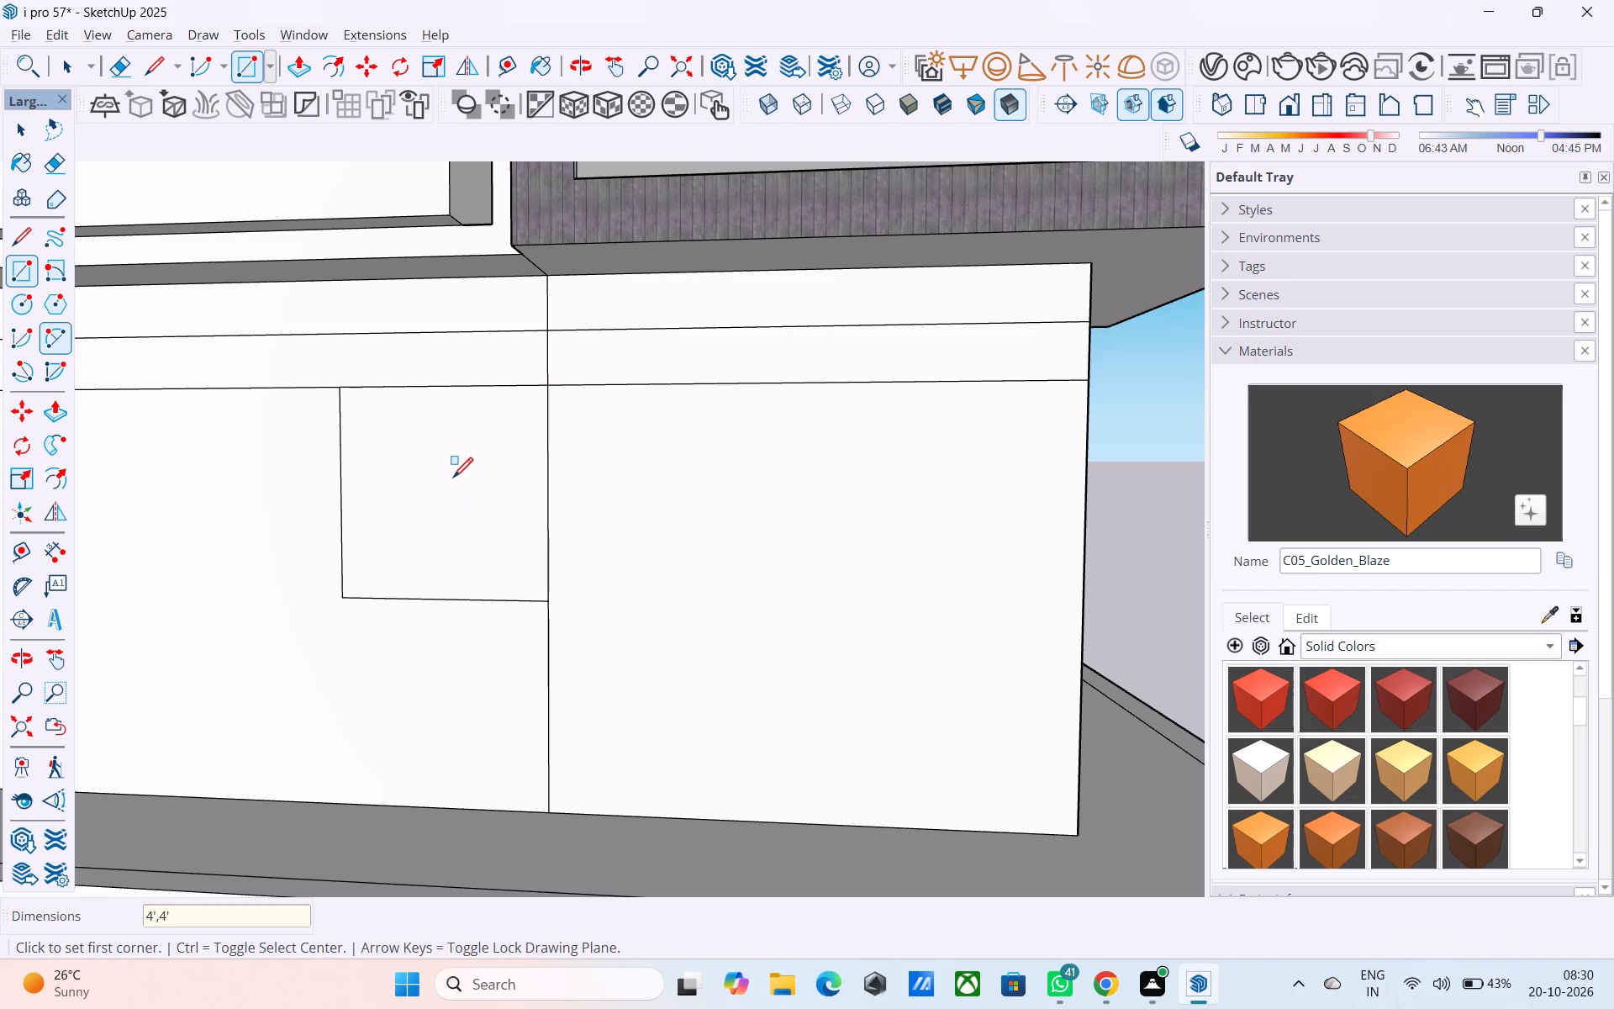
# Offset the square's outline 3" inward to form a window frame border.
pyautogui.press('space')
pyautogui.click(464, 518)
pyautogui.press('f')
pyautogui.click(464, 518)
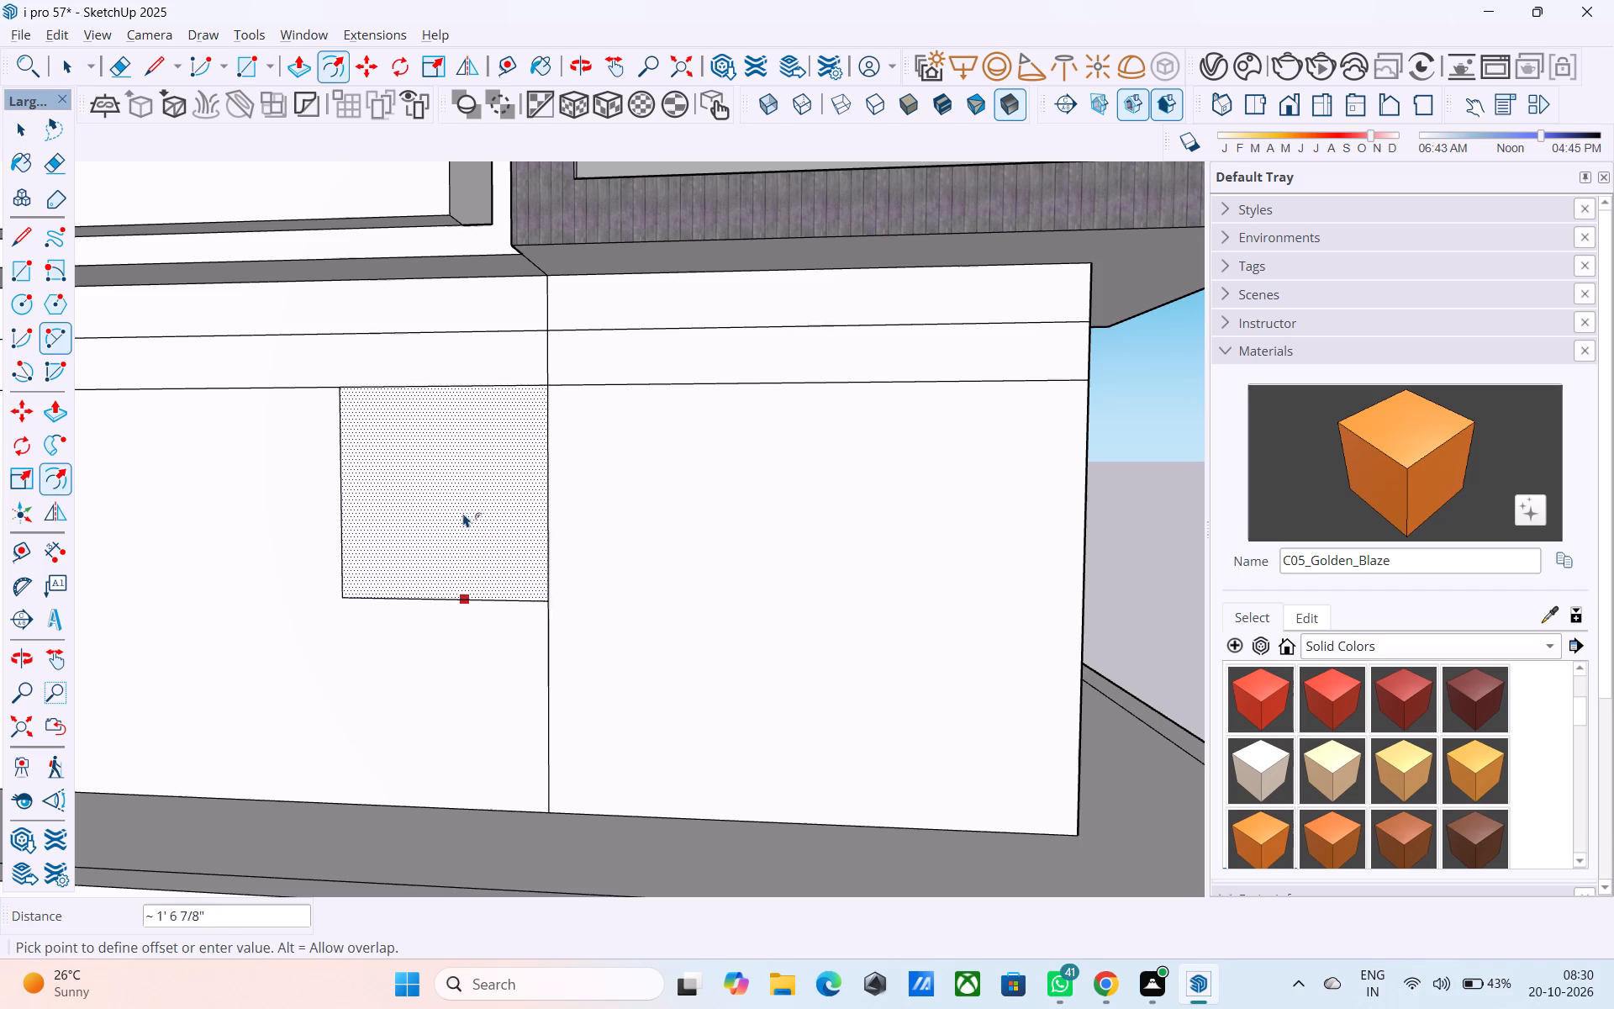
pyautogui.write('3"')
pyautogui.press('Return')
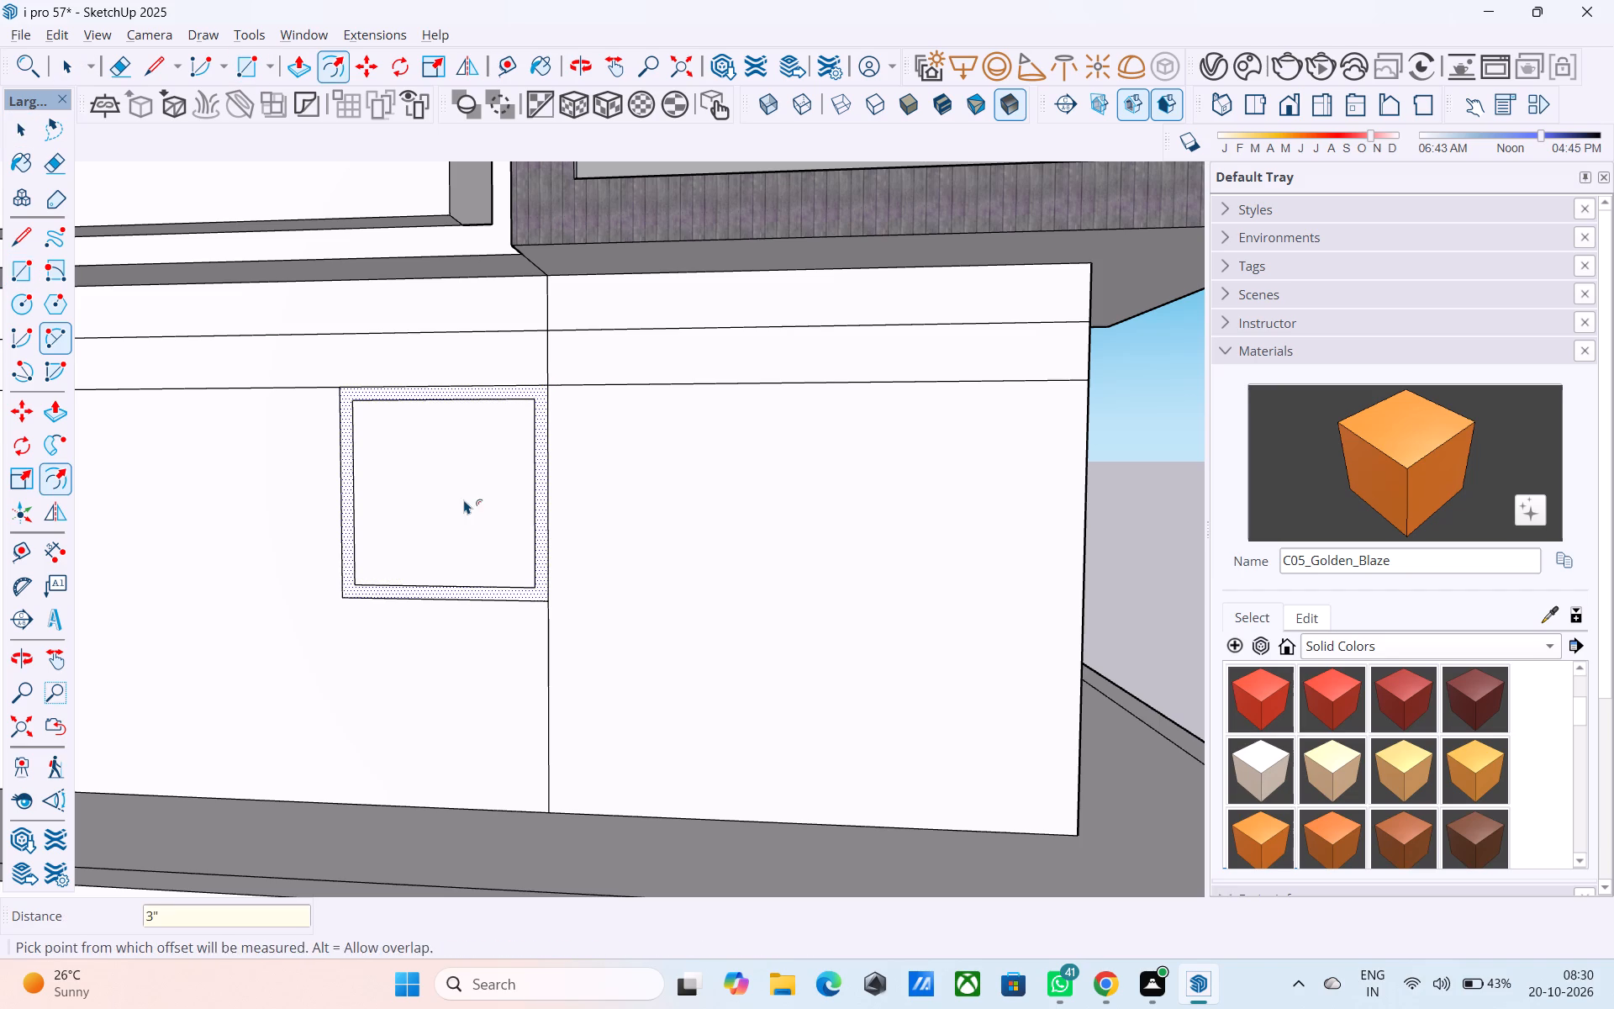
# Push the inner square of the window frame into the wall's thickness.
pyautogui.press('space')
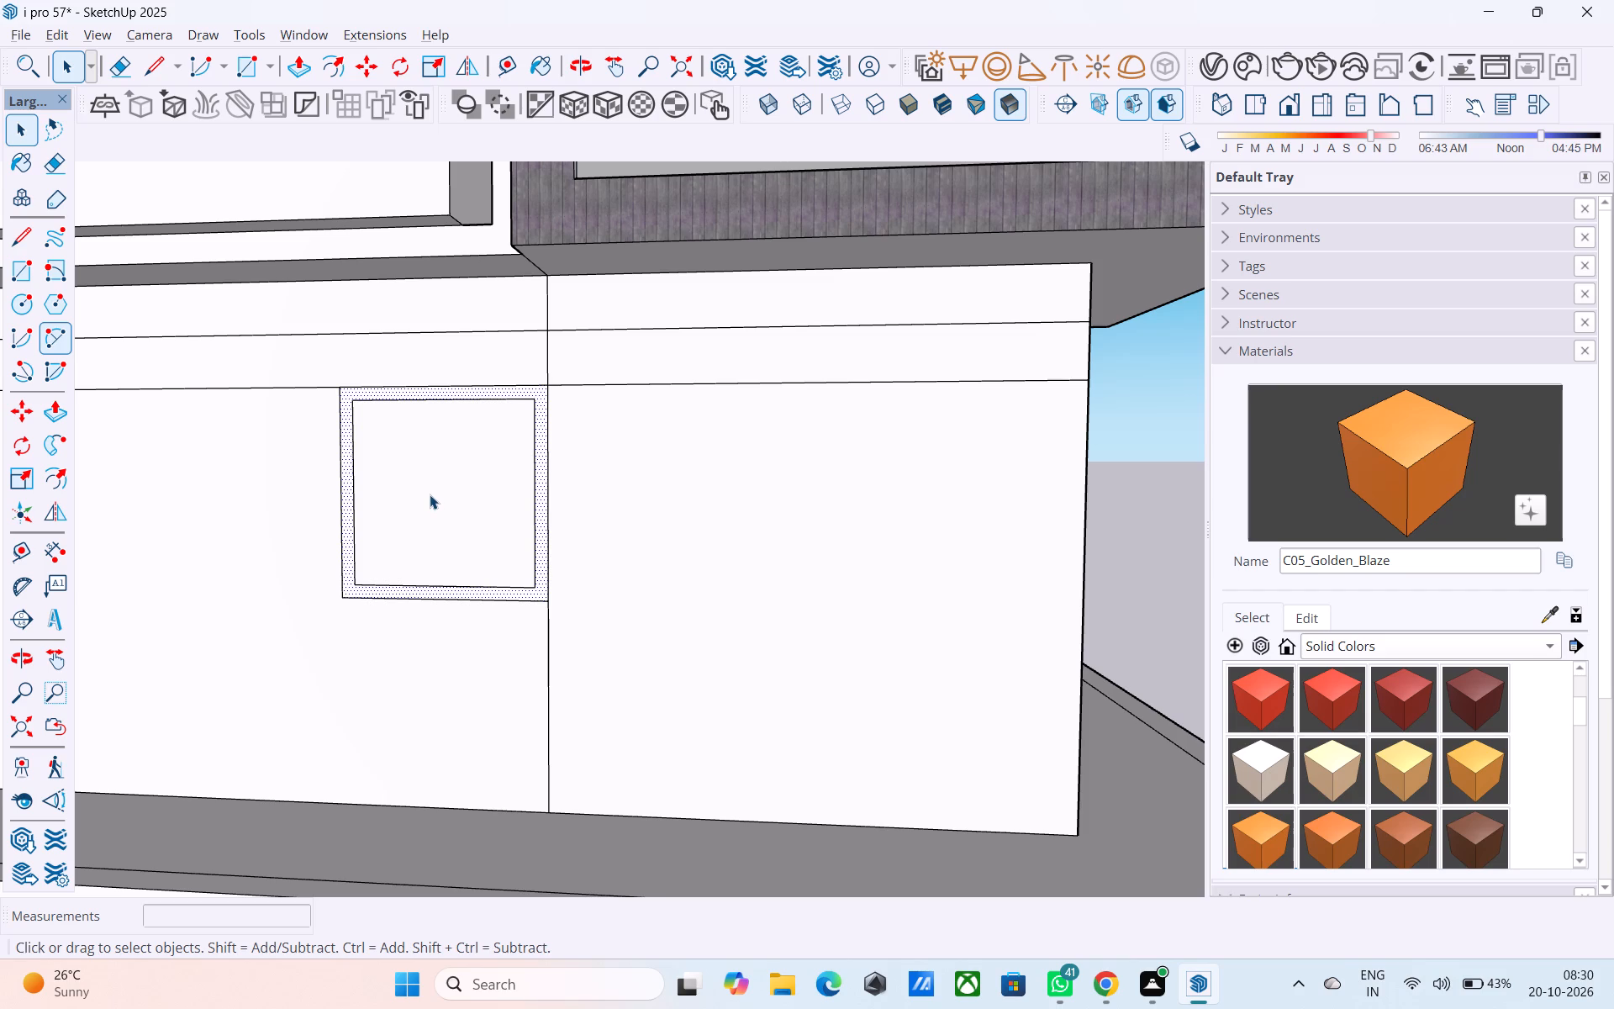
pyautogui.click(430, 494)
pyautogui.press('p')
pyautogui.click(434, 500)
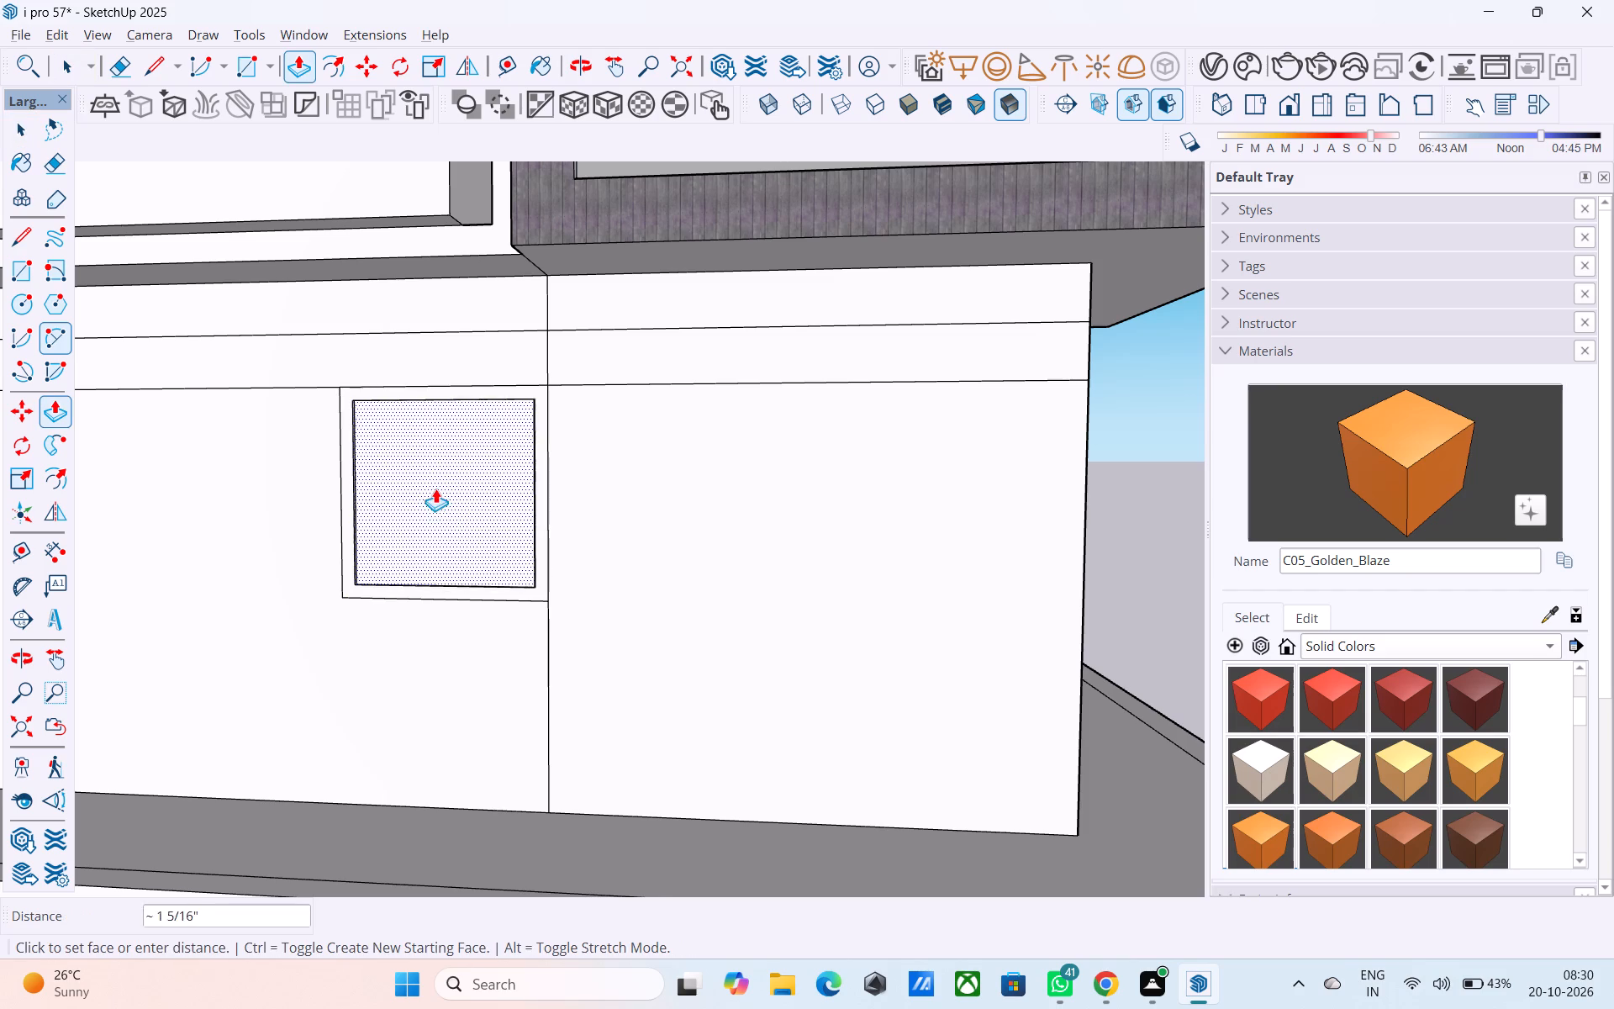
pyautogui.click(449, 462)
# Delete the two remaining back faces inside the recessed square to open the window.
pyautogui.moveTo(460, 465); pyautogui.dragTo(500, 475, button='middle')
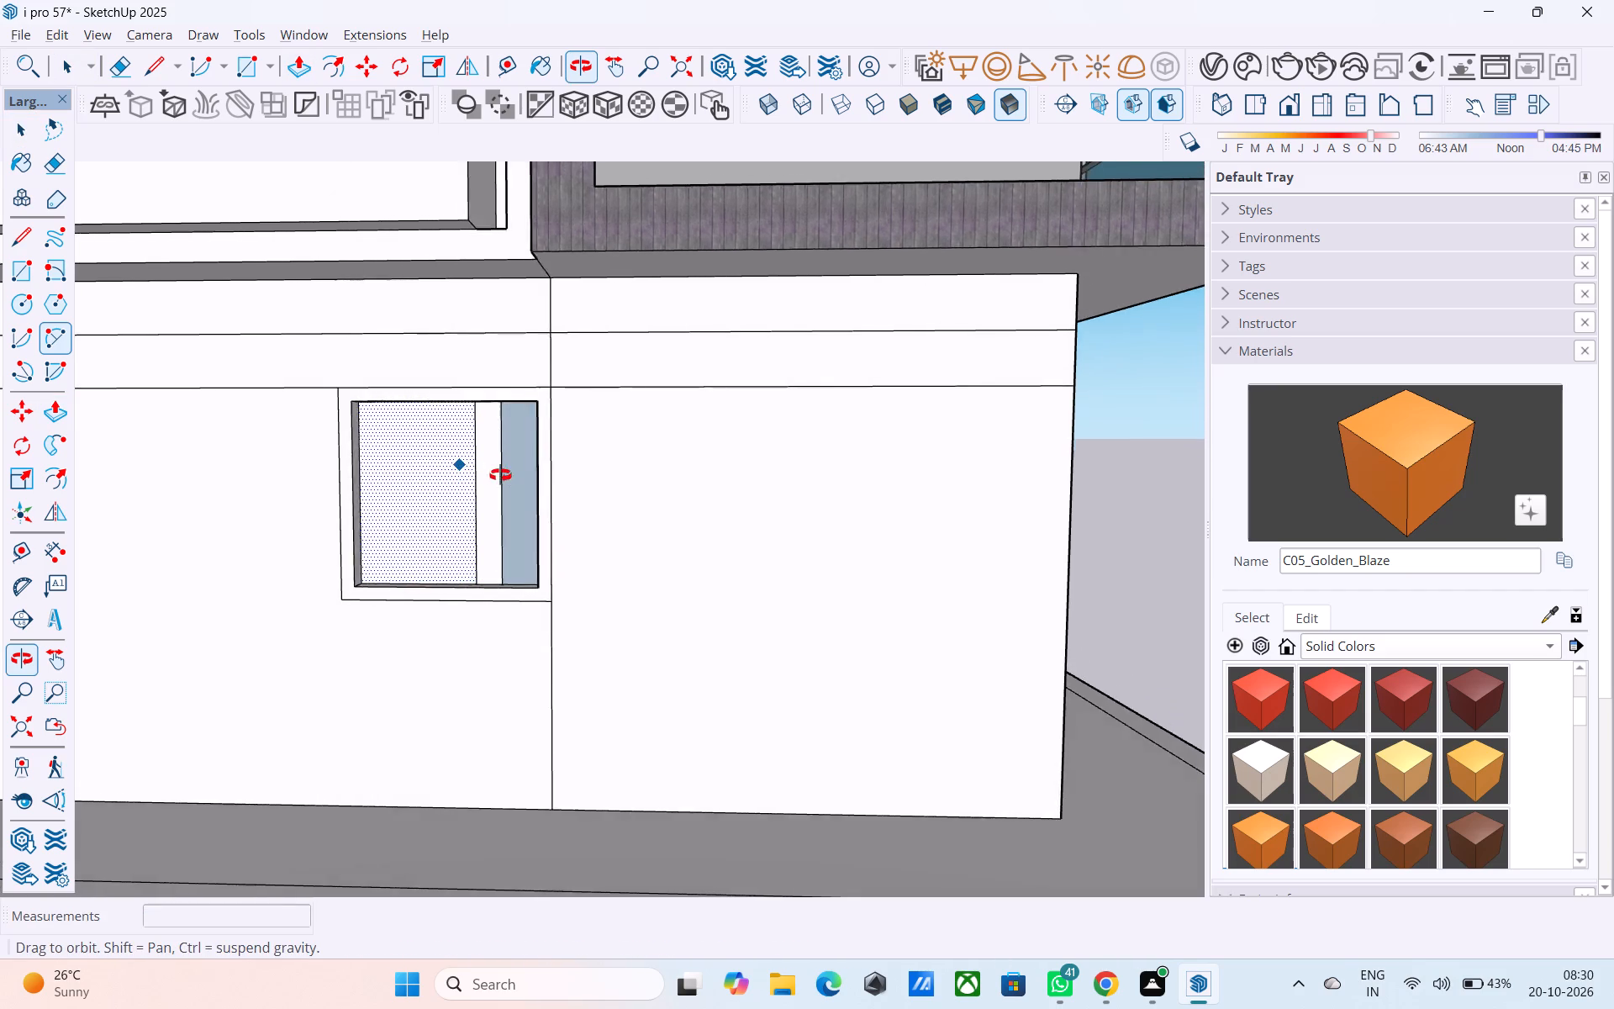
pyautogui.moveTo(500, 475); pyautogui.dragTo(631, 482, button='middle')
pyautogui.scroll(6, 631, 481)
pyautogui.press('space')
pyautogui.click(393, 506)
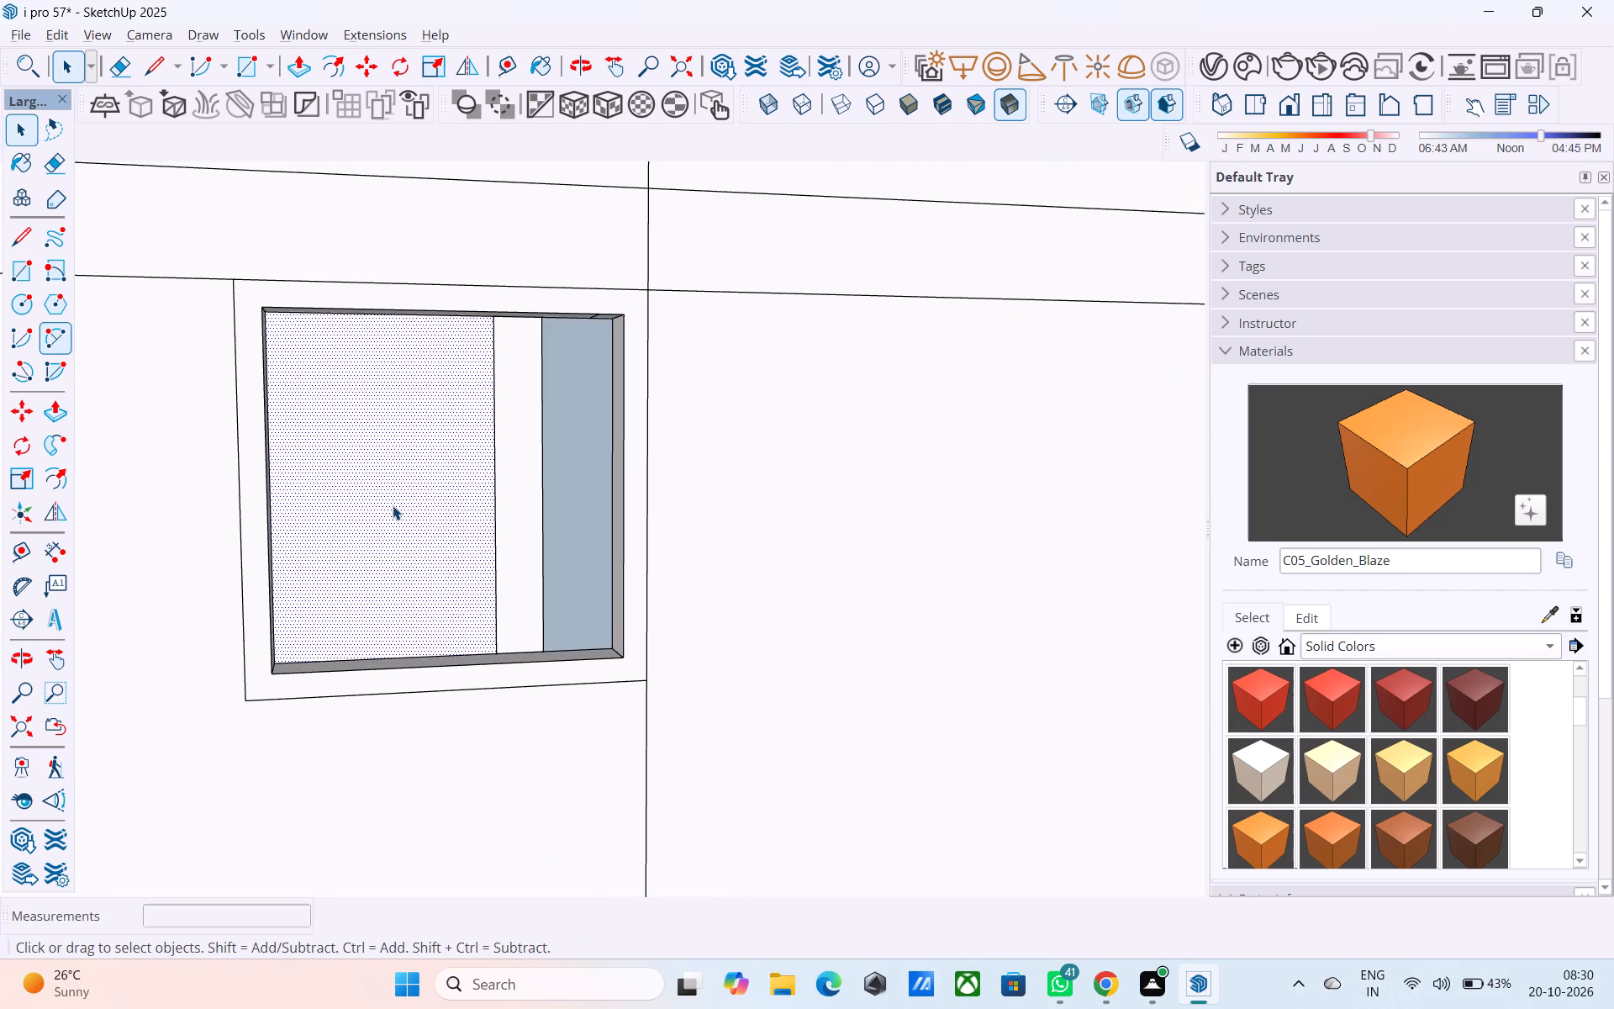
pyautogui.press('Delete')
pyautogui.click(566, 478)
pyautogui.press('Delete')
# Push the narrow grey interior wall face seen through the window opening by 9".
pyautogui.moveTo(551, 483); pyautogui.dragTo(504, 498, button='middle')
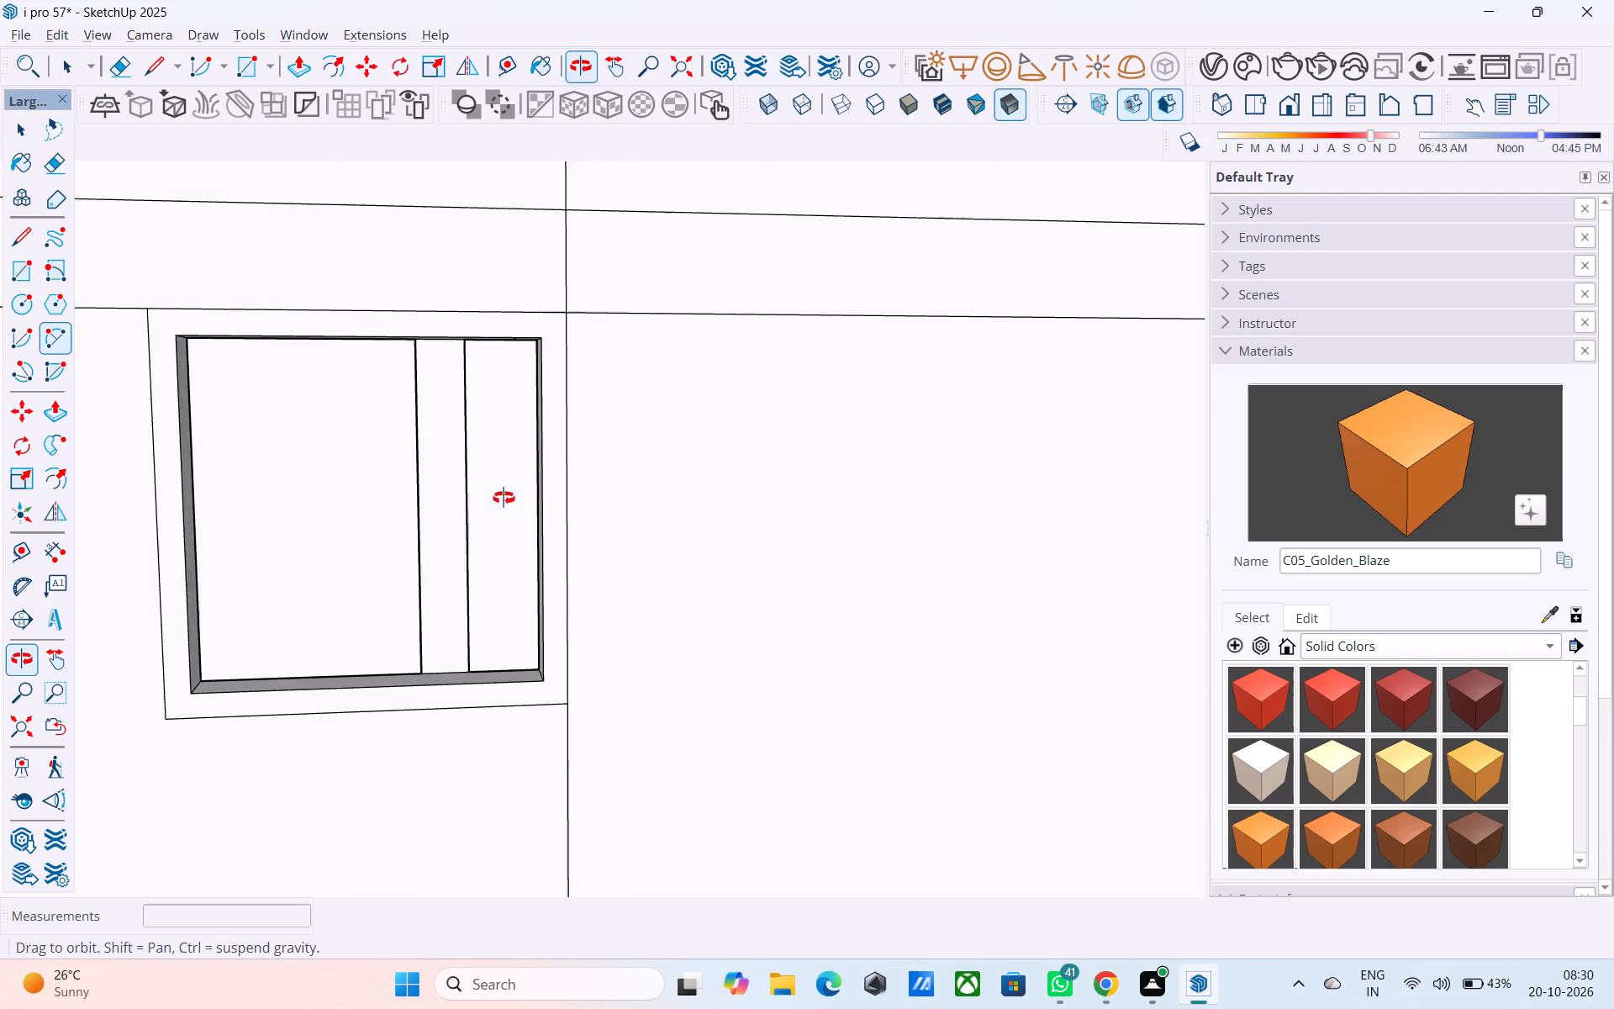
pyautogui.moveTo(504, 498); pyautogui.dragTo(243, 507, button='middle')
pyautogui.scroll(-8, 418, 532)
pyautogui.moveTo(438, 511); pyautogui.dragTo(293, 547, button='middle')
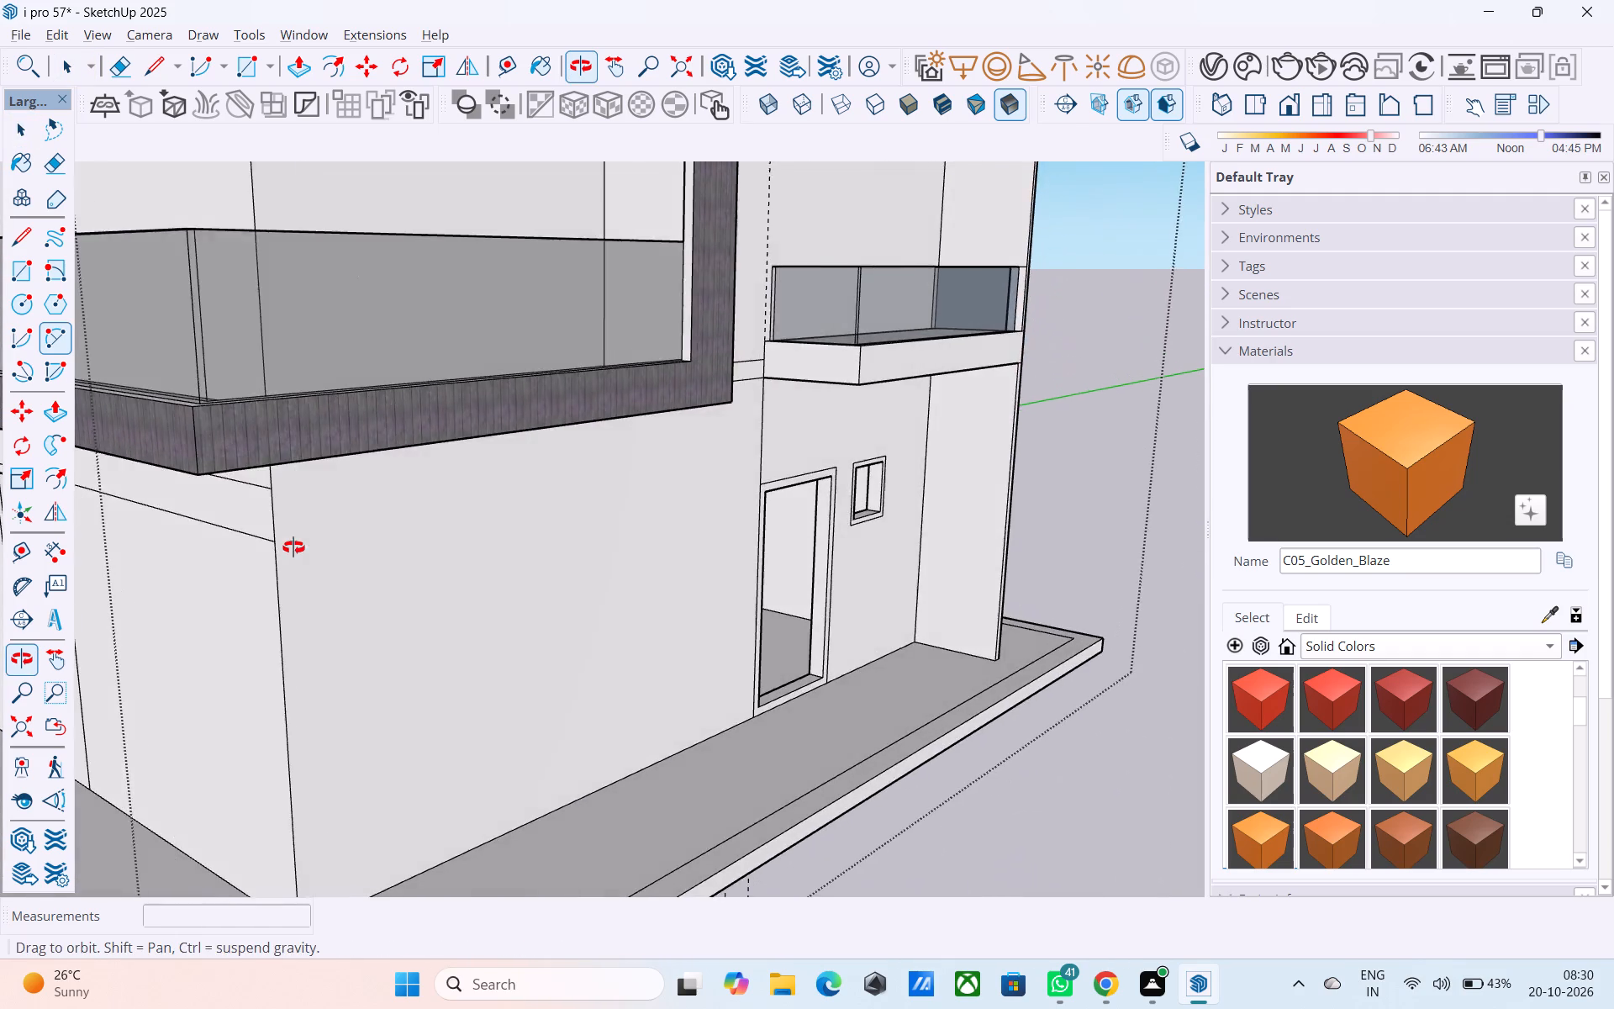
pyautogui.moveTo(293, 547); pyautogui.dragTo(293, 548, button='middle')
pyautogui.scroll(-5, 689, 452)
pyautogui.moveTo(399, 497); pyautogui.dragTo(862, 434, button='middle')
pyautogui.scroll(10, 767, 462)
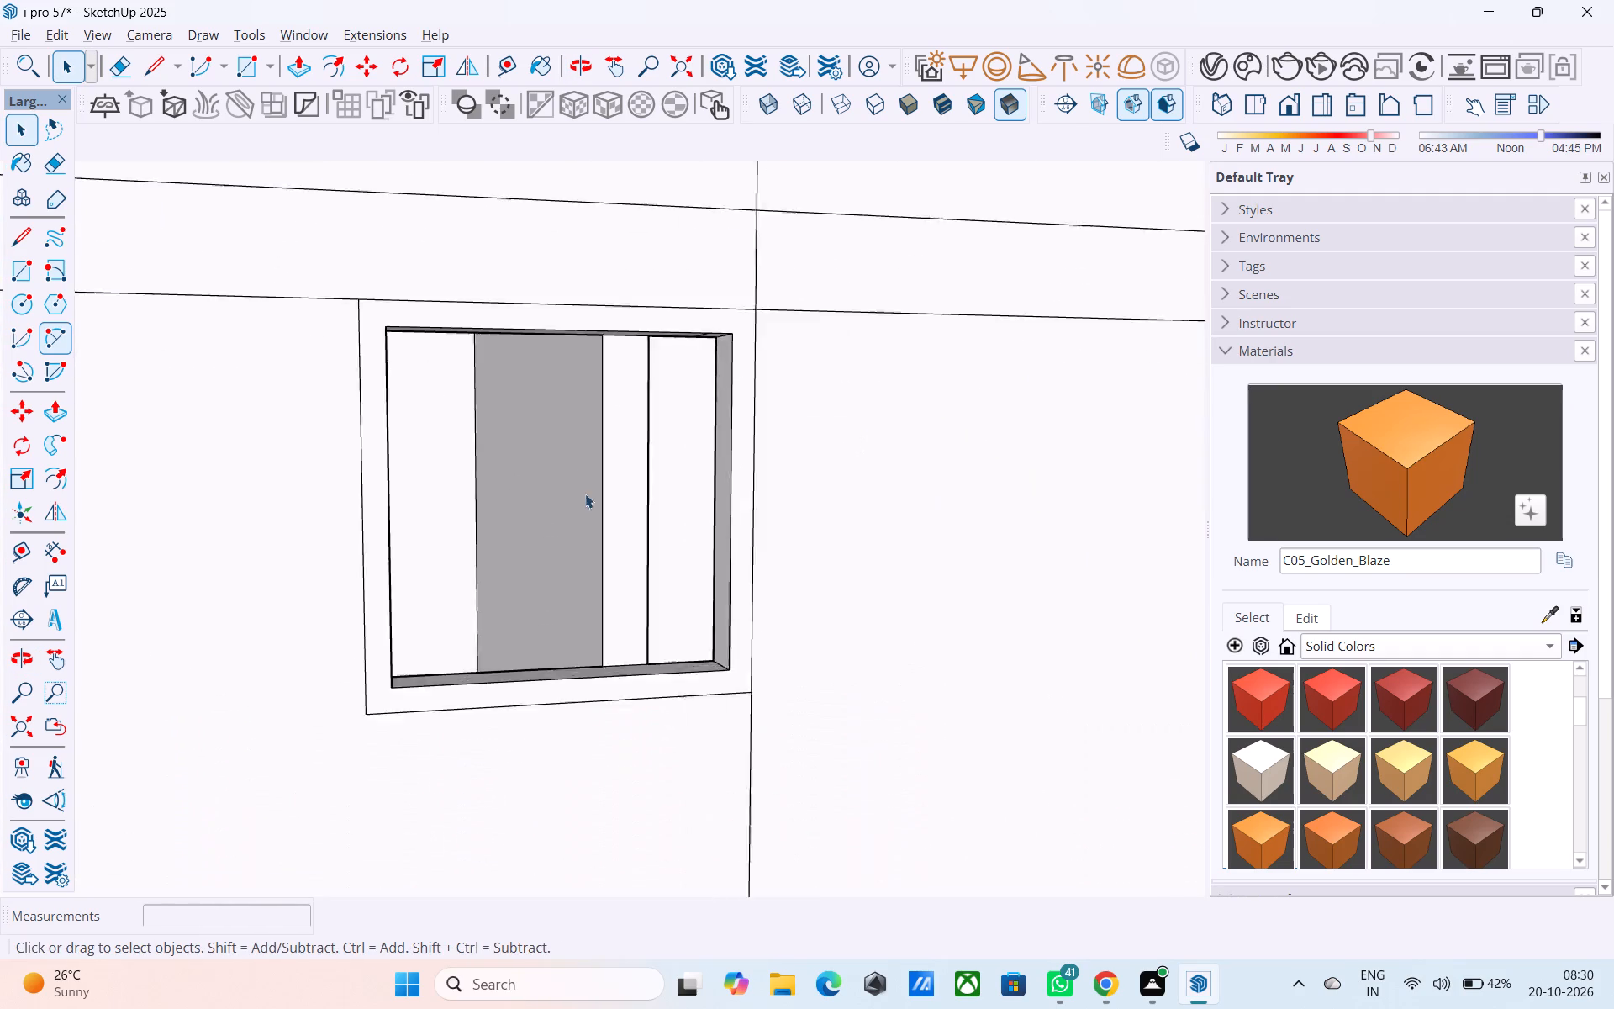
pyautogui.scroll(4, 585, 494)
pyautogui.click(581, 493)
pyautogui.moveTo(597, 507); pyautogui.dragTo(398, 535, button='middle')
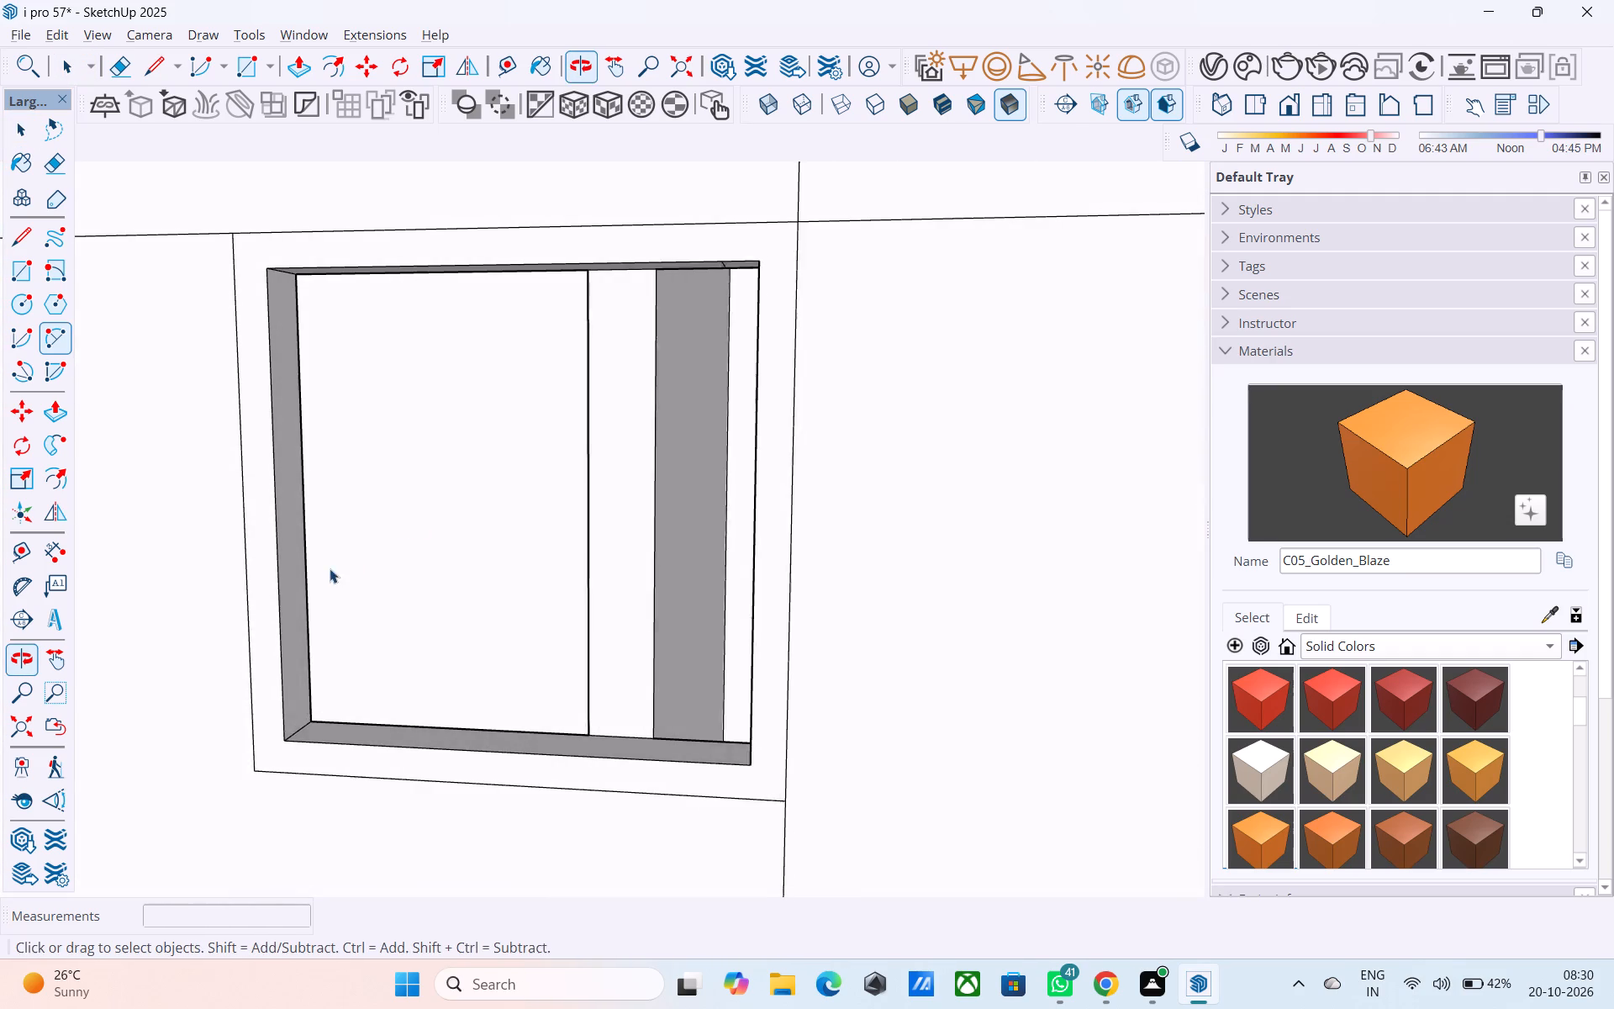
pyautogui.click(705, 526)
pyautogui.press('p')
pyautogui.click(704, 526)
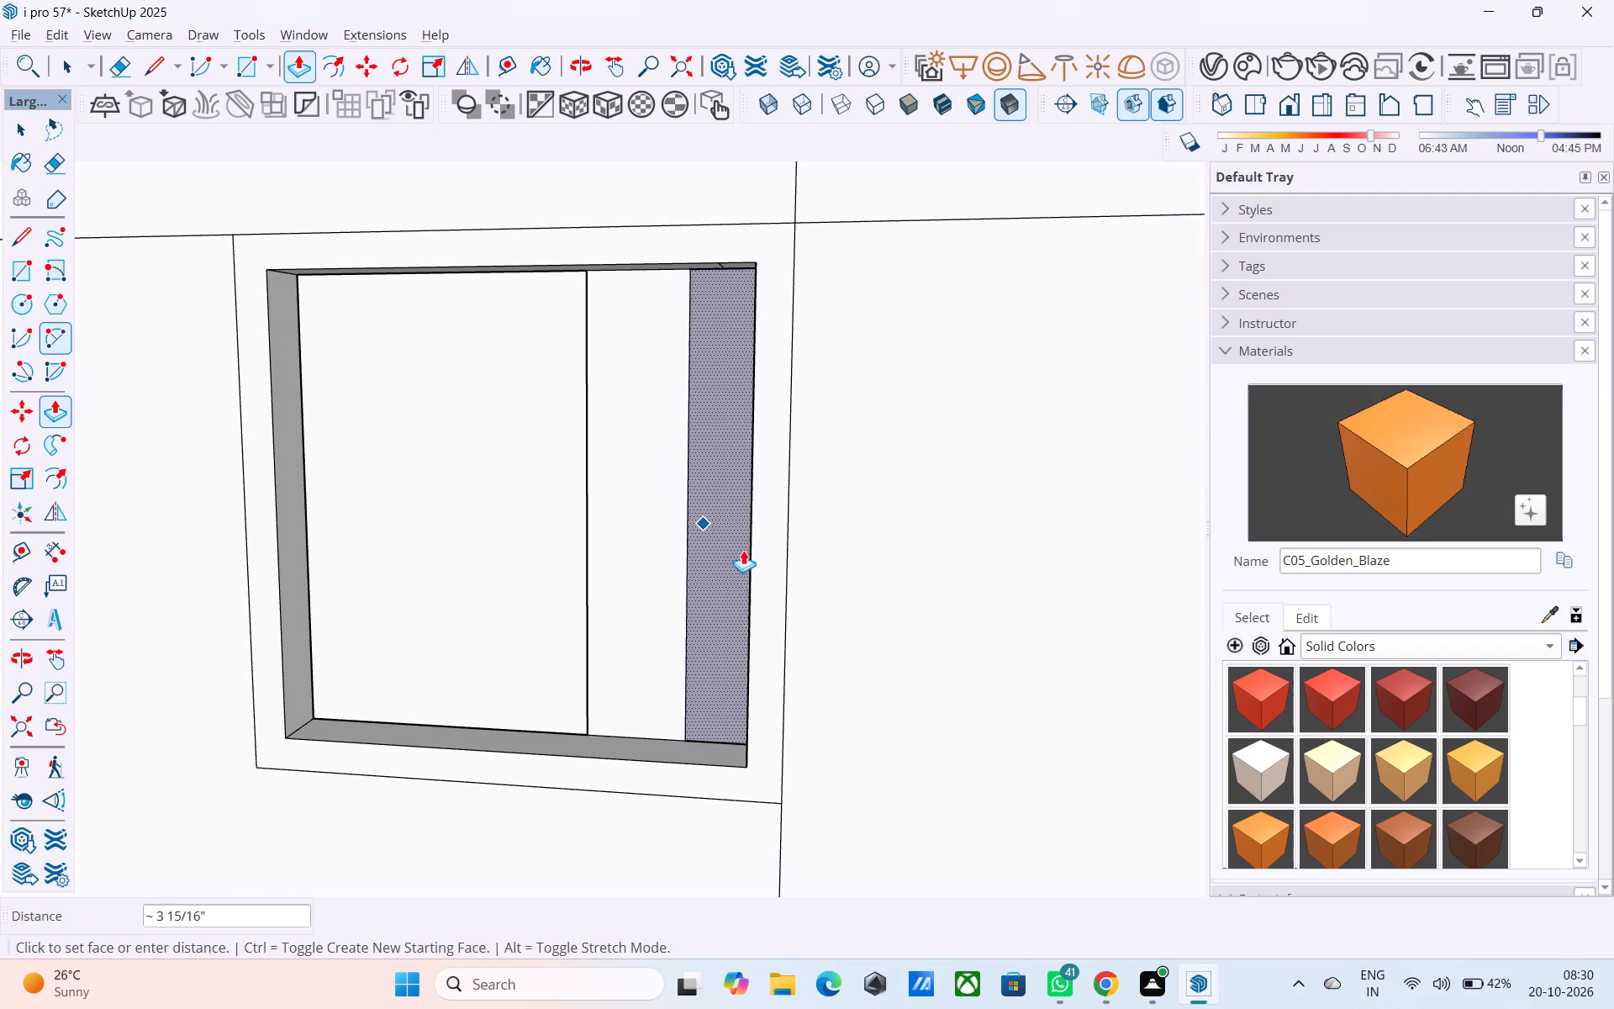
pyautogui.moveTo(761, 554); pyautogui.dragTo(941, 526, button='middle')
pyautogui.scroll(1, 937, 526)
pyautogui.click(705, 468)
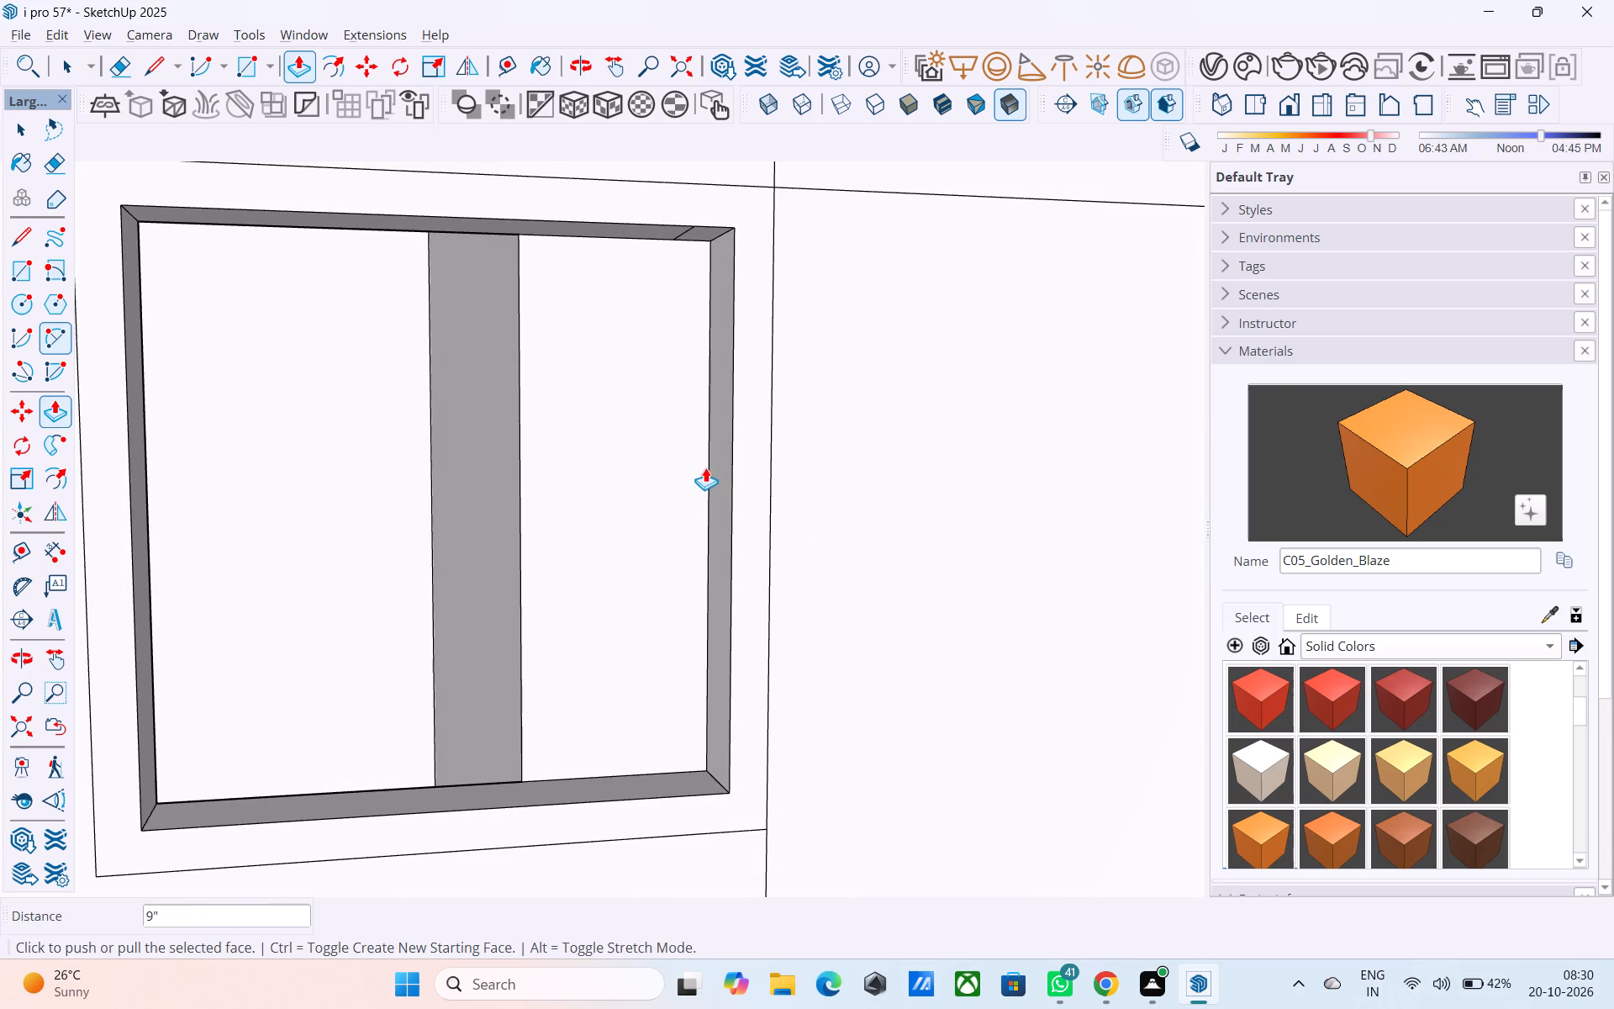
# Push the remaining grey interior strip behind the window opening about 1' 3" towards the opening's side edge.
pyautogui.press('space')
pyautogui.click(508, 494)
pyautogui.press('p')
pyautogui.click(507, 495)
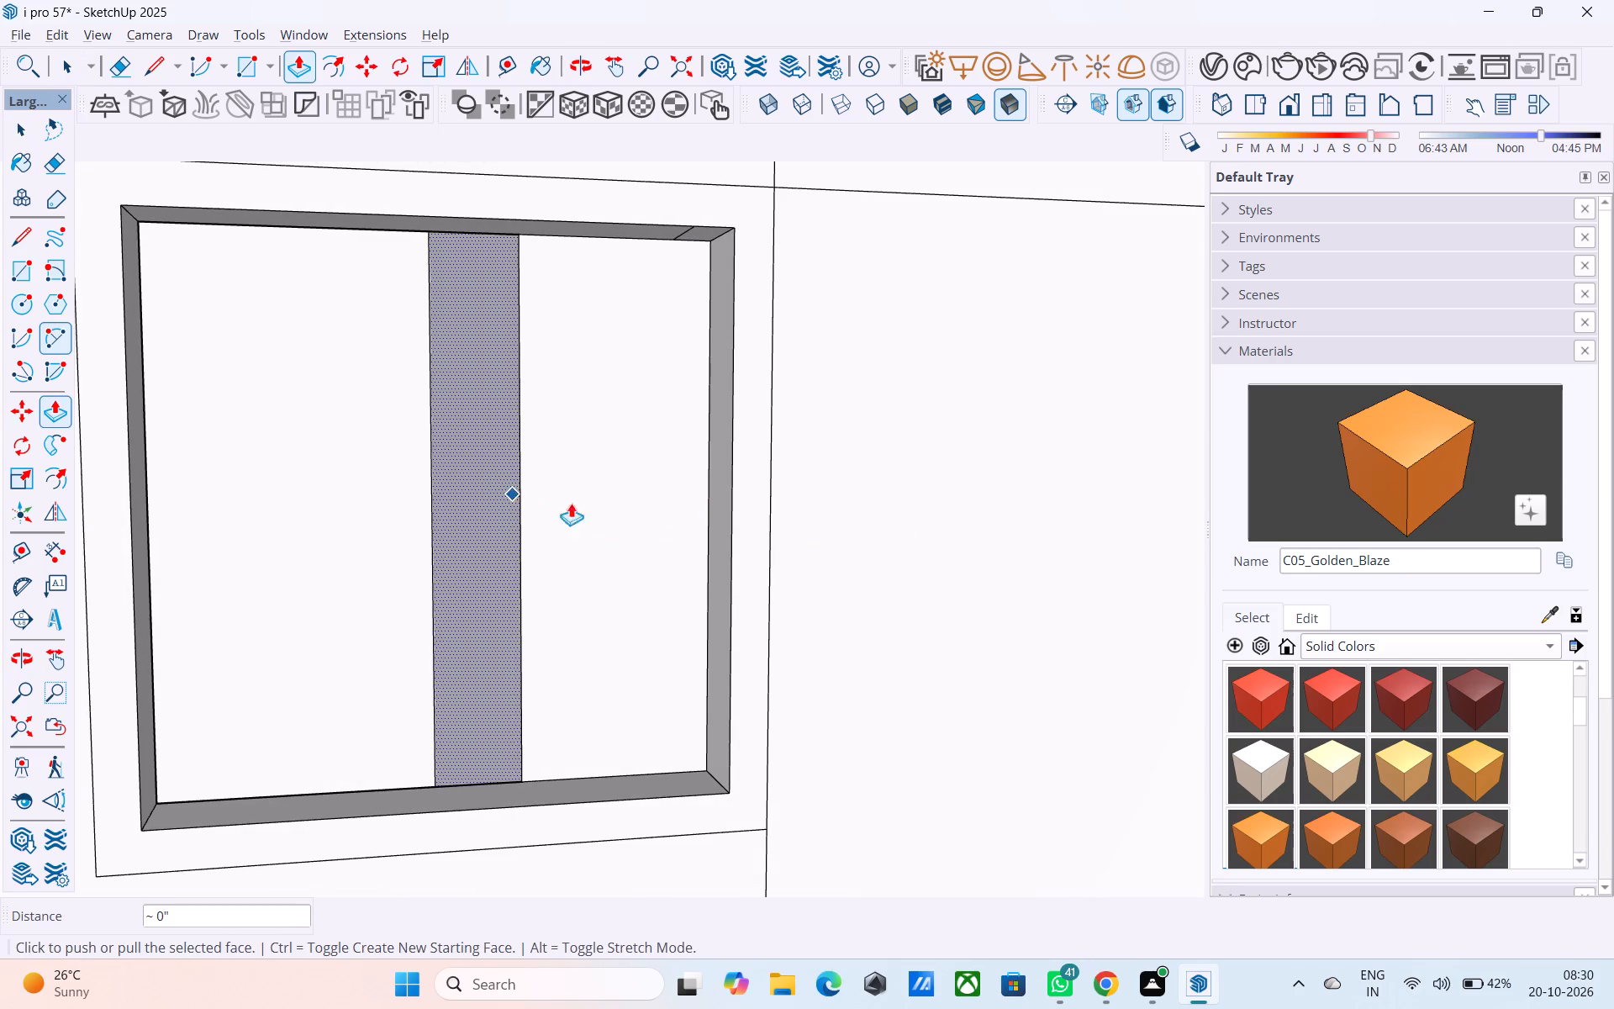
pyautogui.click(446, 523)
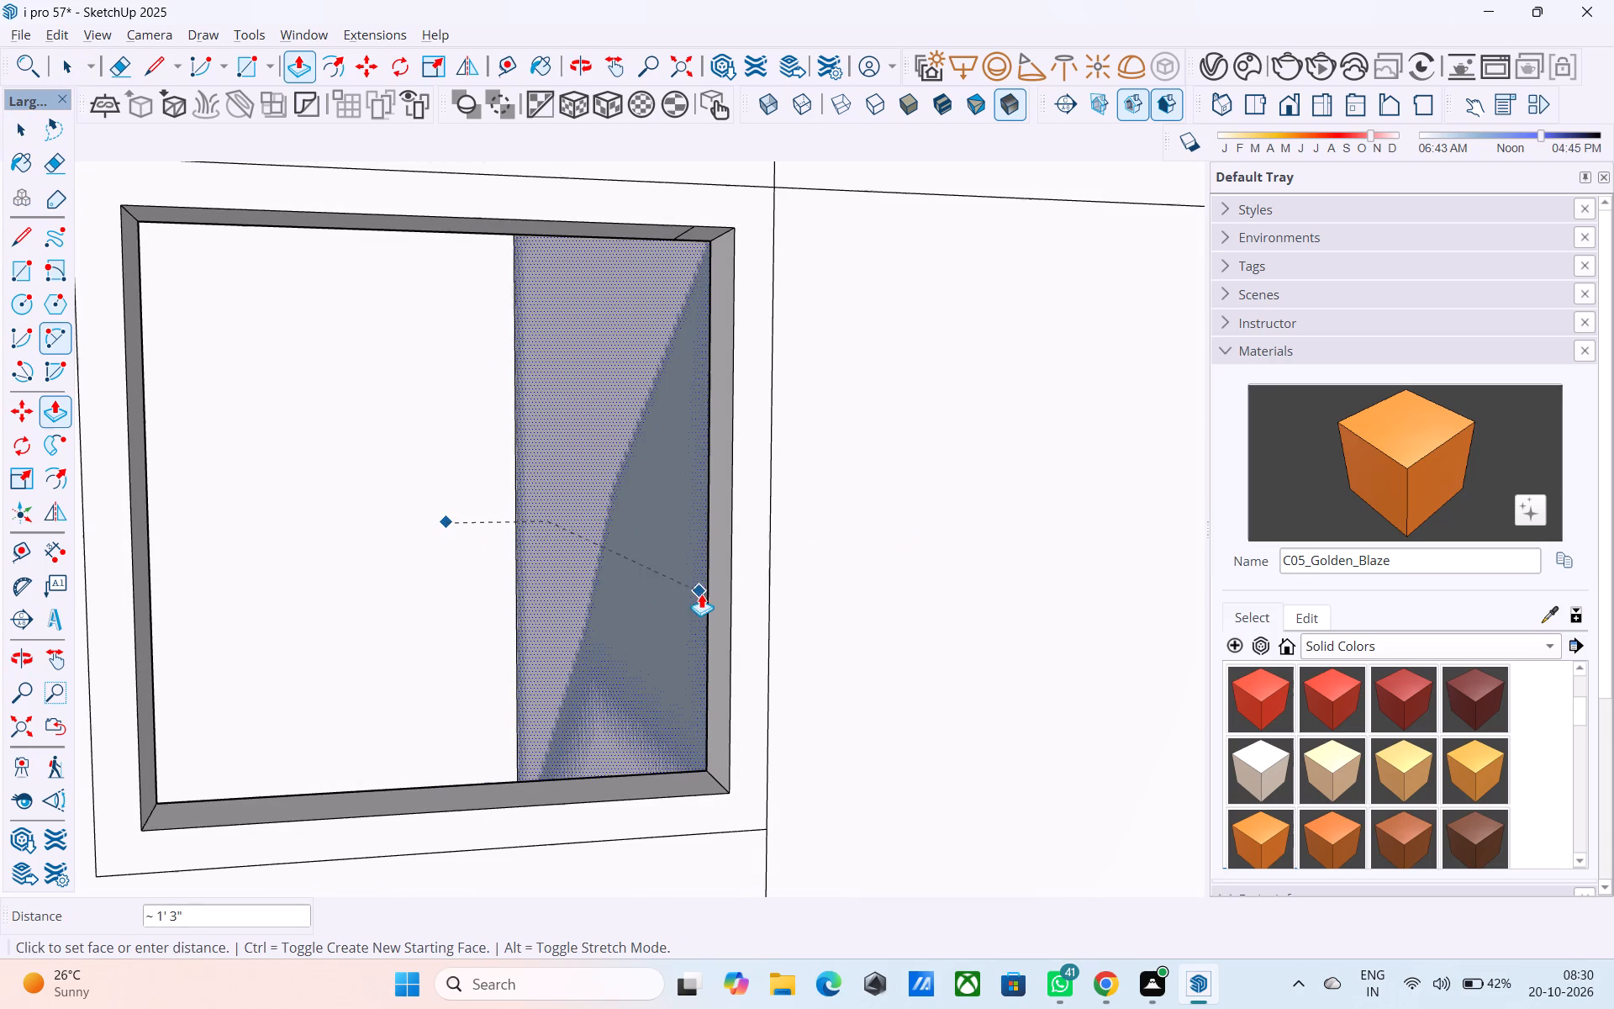
pyautogui.click(701, 594)
# Examine the new window opening up close and within the ground-floor side wall and whole elevation.
pyautogui.moveTo(713, 595); pyautogui.dragTo(758, 584, button='middle')
pyautogui.scroll(-7, 761, 563)
pyautogui.moveTo(760, 568); pyautogui.dragTo(271, 632, button='middle')
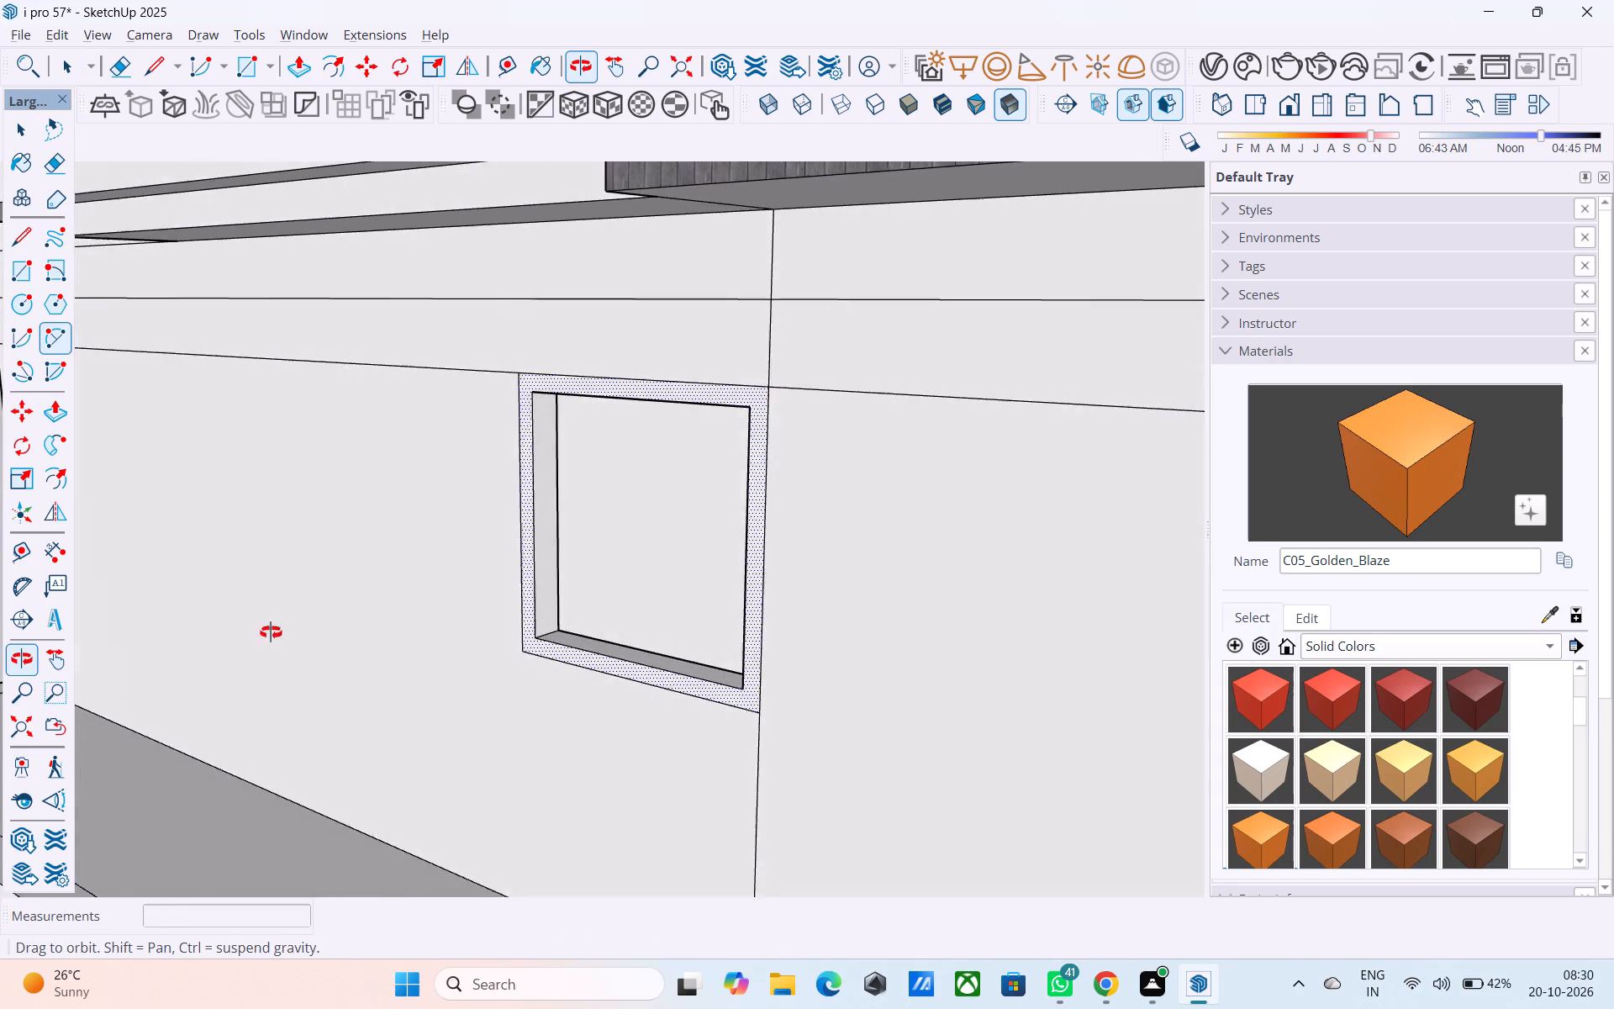
pyautogui.moveTo(271, 632); pyautogui.dragTo(185, 613, button='middle')
pyautogui.moveTo(654, 534); pyautogui.dragTo(609, 505, button='middle')
pyautogui.scroll(-11, 590, 489)
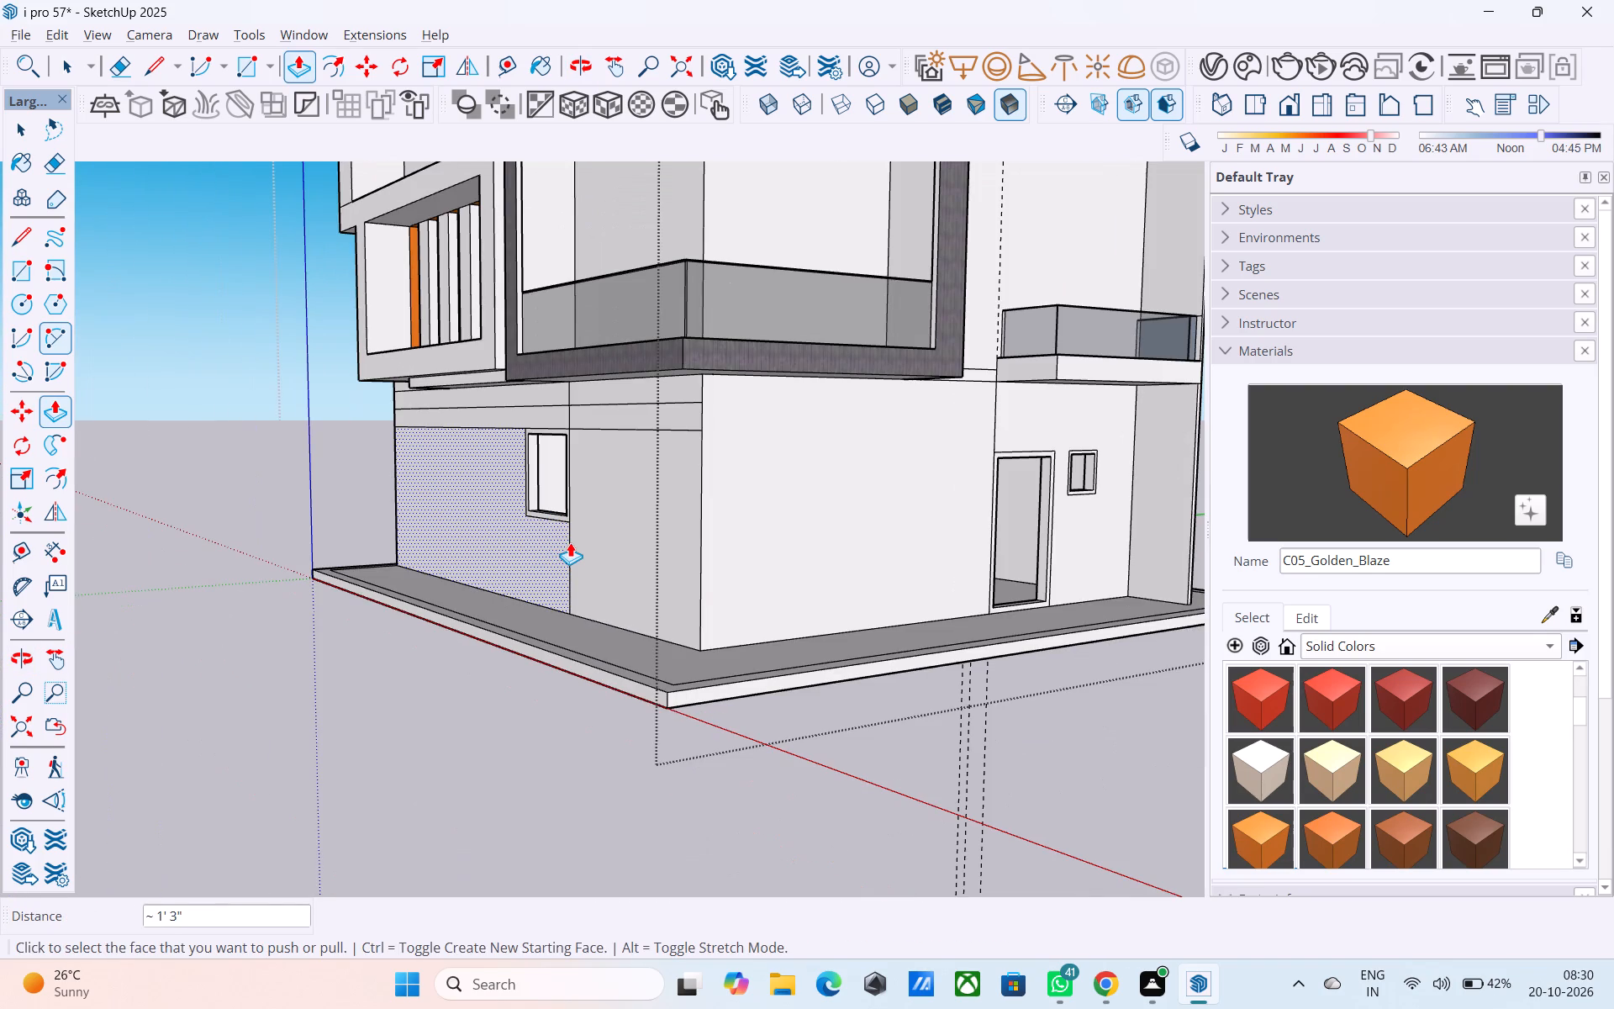
pyautogui.moveTo(570, 541); pyautogui.dragTo(821, 580, button='middle')
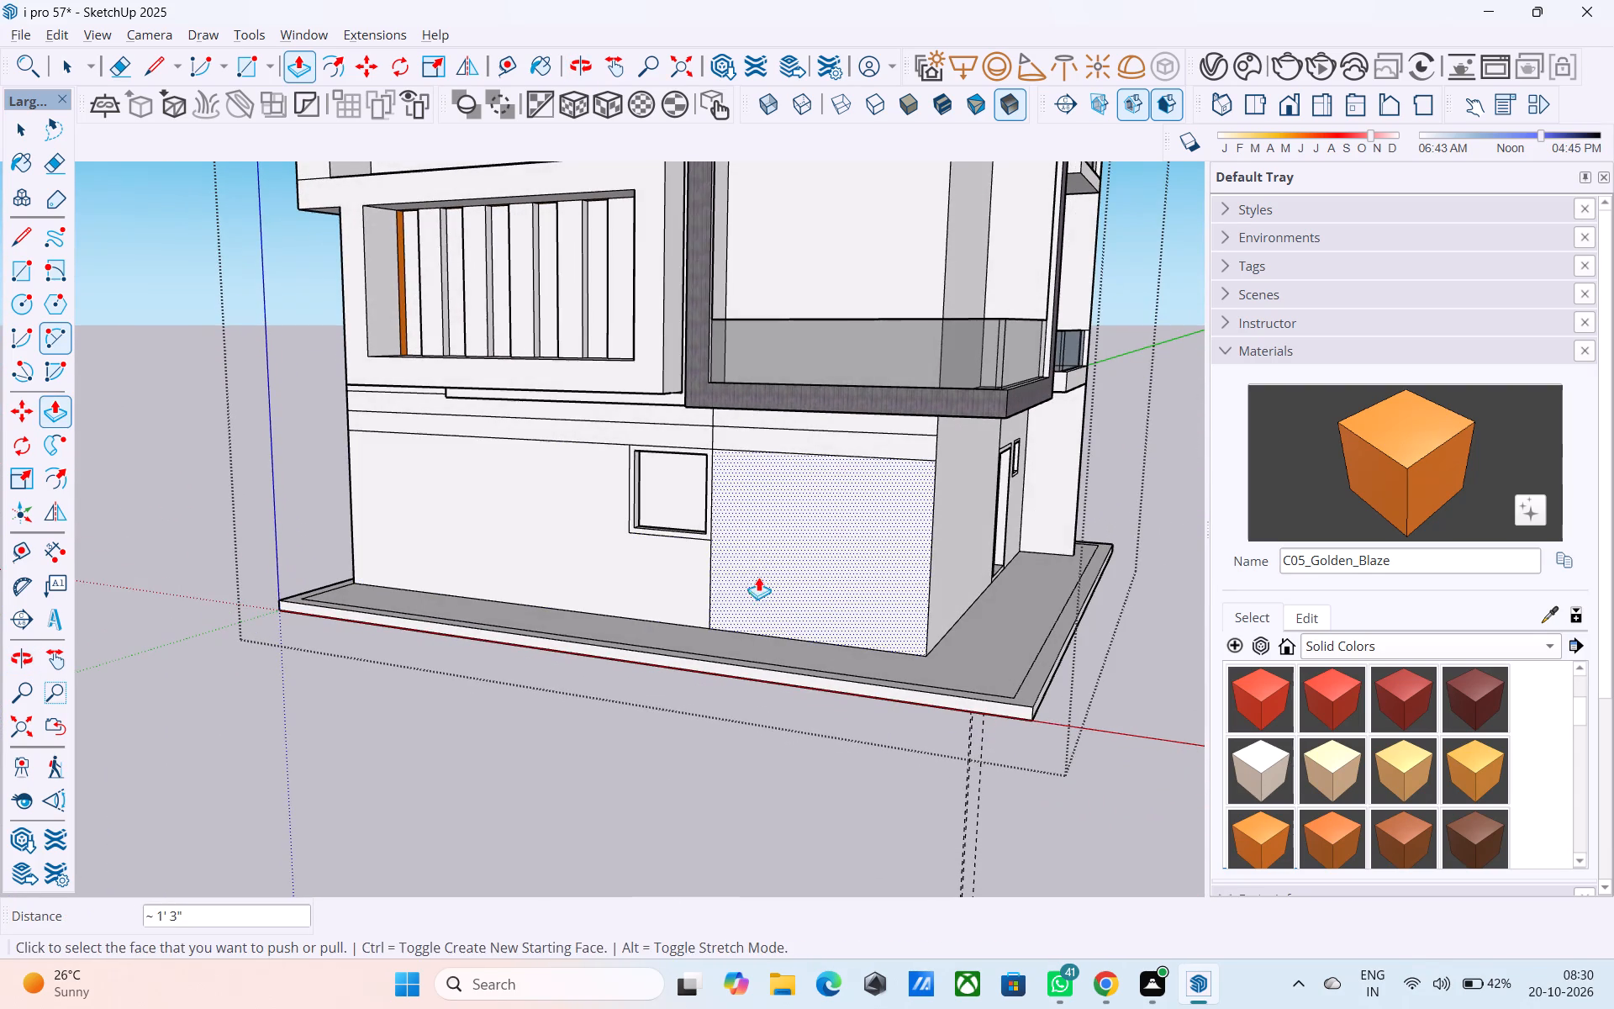
pyautogui.moveTo(728, 568); pyautogui.dragTo(797, 554, button='middle')
pyautogui.scroll(3, 778, 473)
pyautogui.moveTo(753, 469); pyautogui.dragTo(868, 484, button='middle')
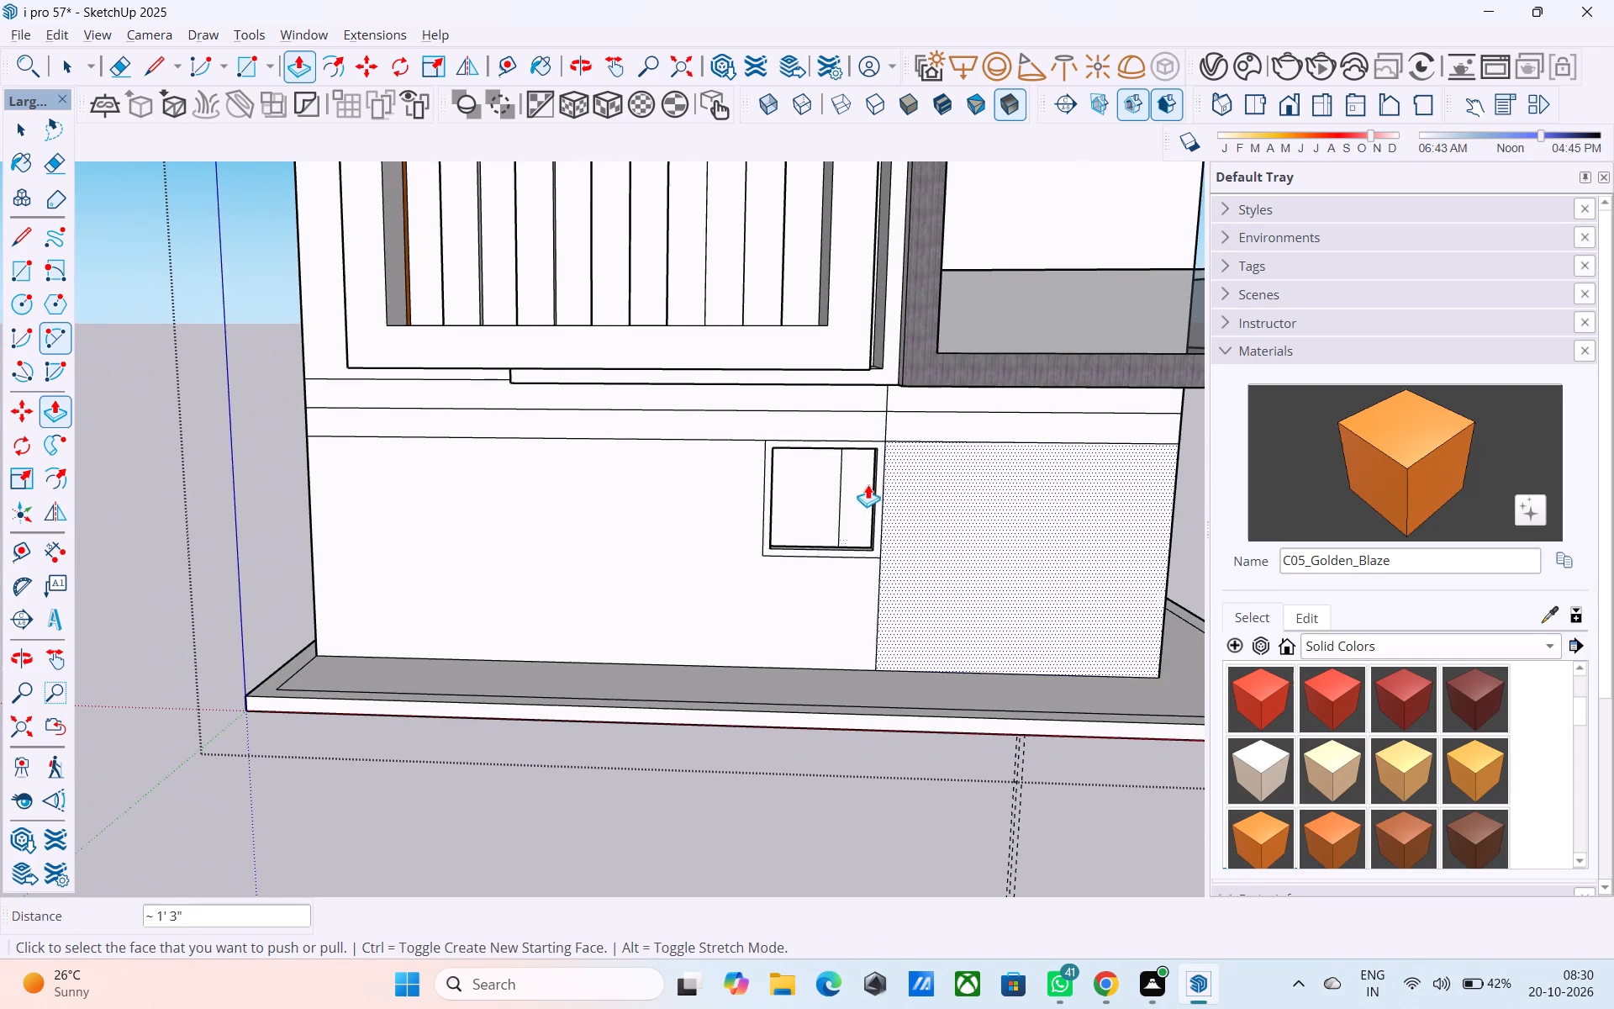
pyautogui.scroll(-5, 850, 486)
pyautogui.scroll(-5, 641, 537)
pyautogui.scroll(4, 877, 456)
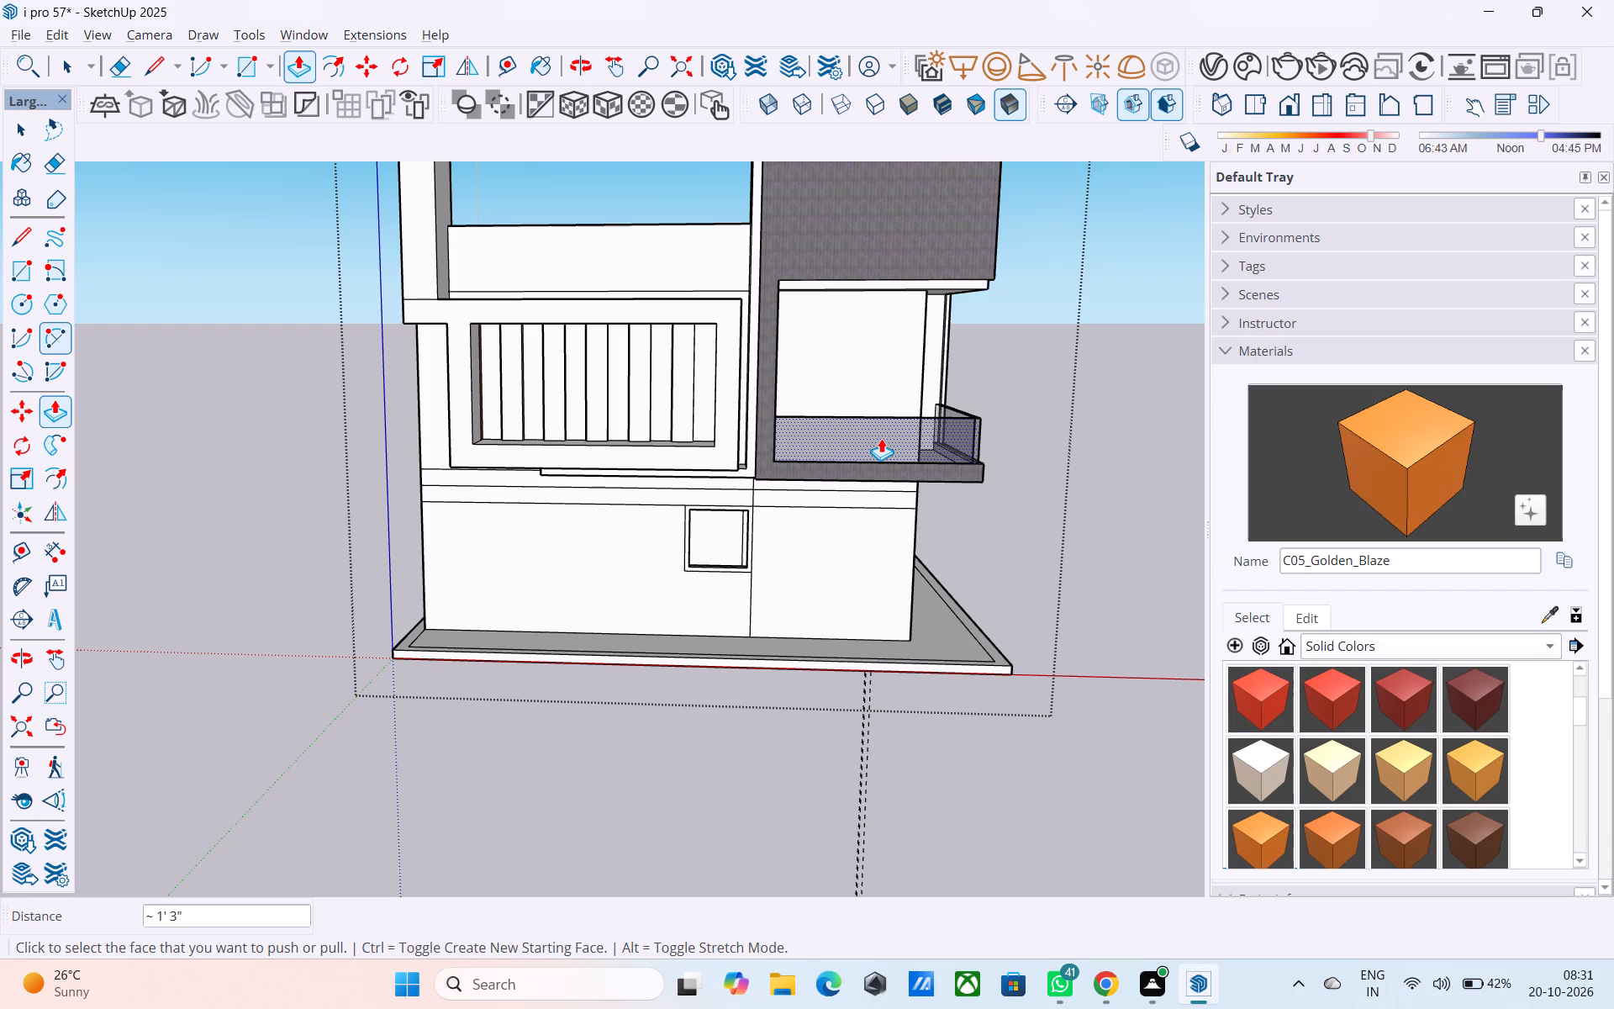
pyautogui.scroll(1, 881, 437)
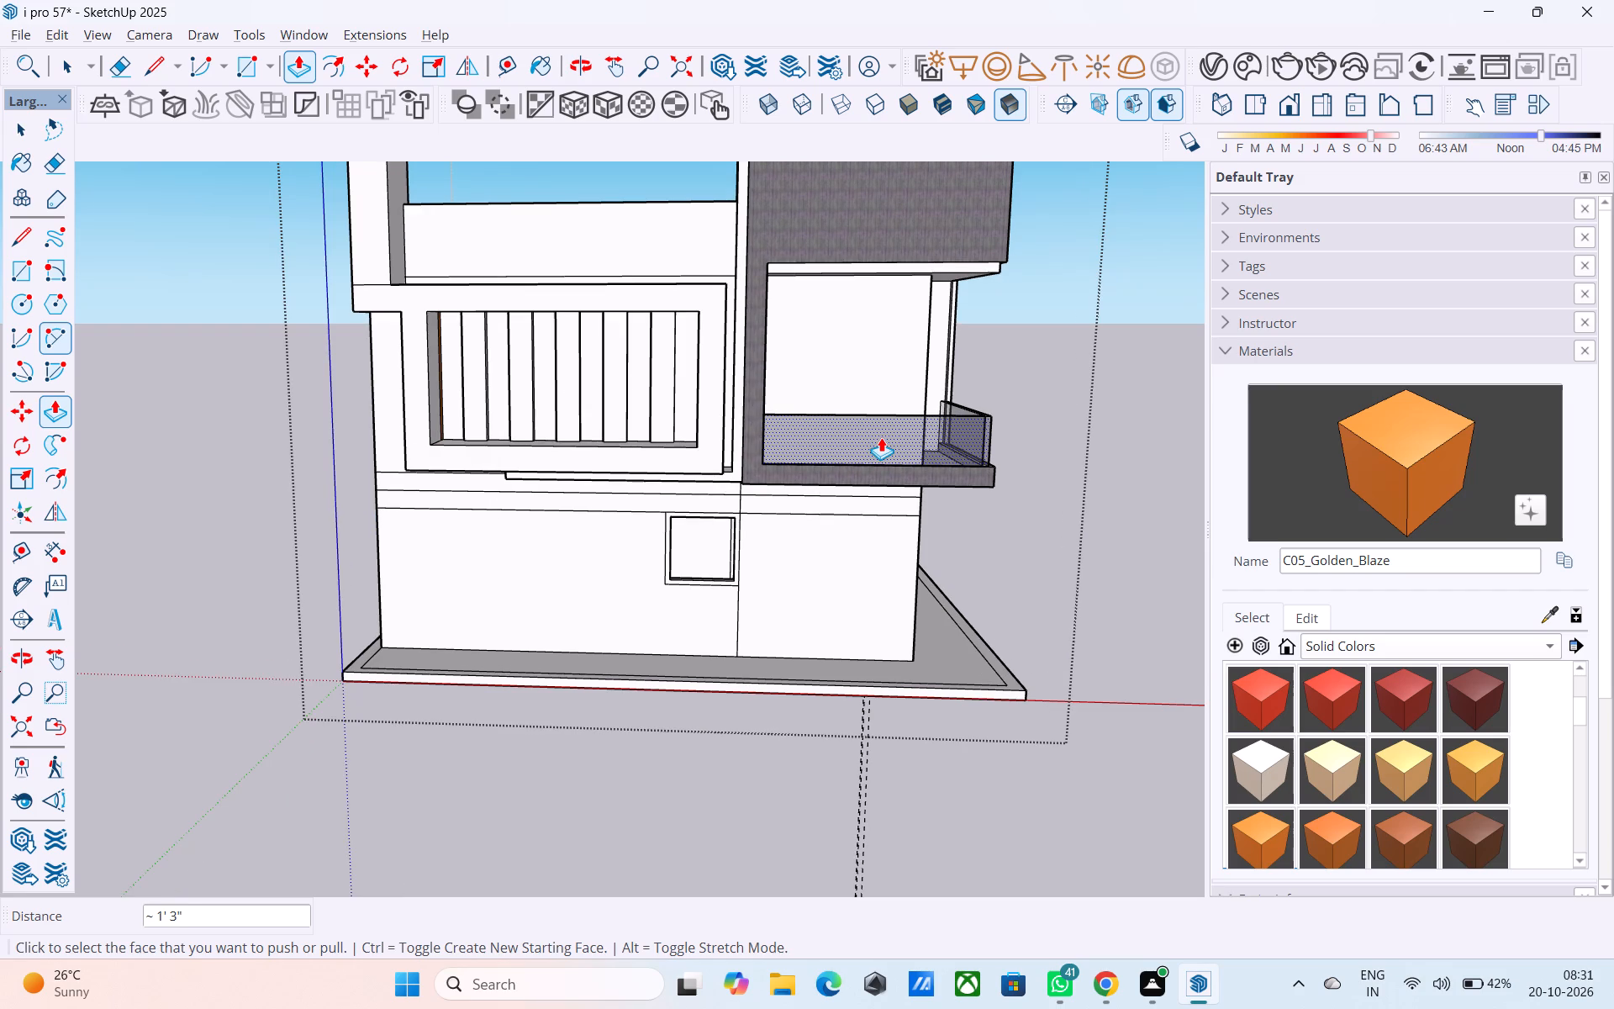
pyautogui.moveTo(874, 430); pyautogui.dragTo(858, 382, button='middle')
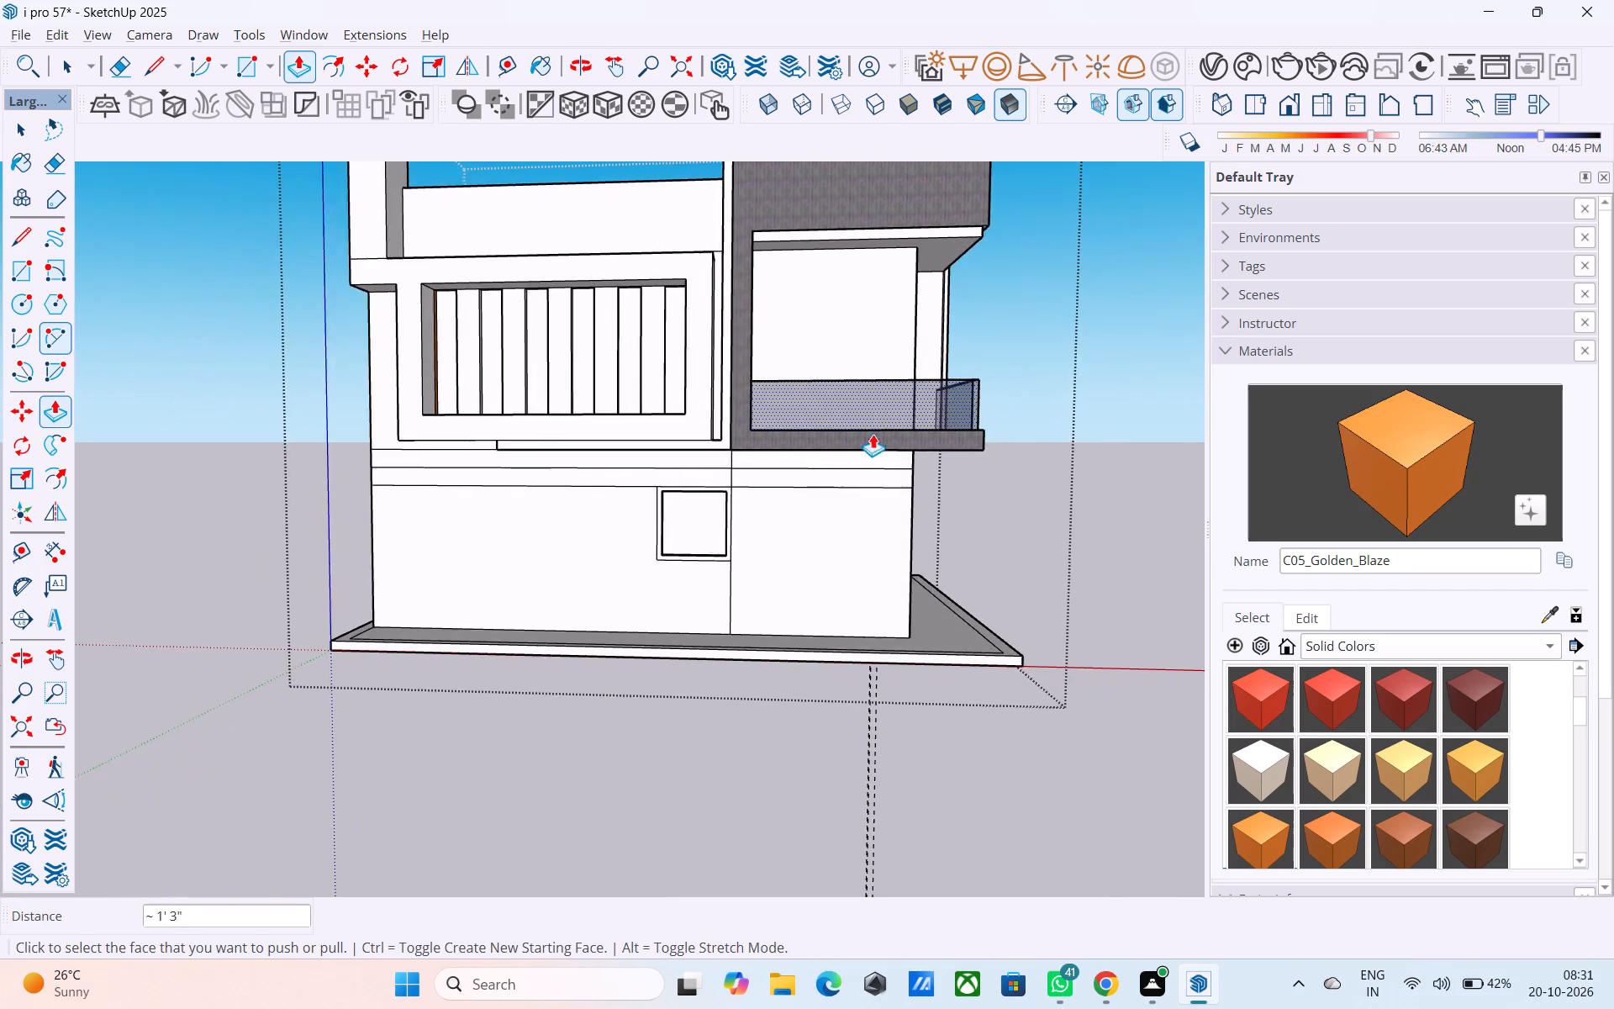
# Copy the 3" window frame border across the vertical line onto the adjoining wall bay, aligning its top with the lower horizontal line.
pyautogui.scroll(8, 873, 434)
pyautogui.press('space')
pyautogui.scroll(5, 605, 503)
pyautogui.click(605, 510)
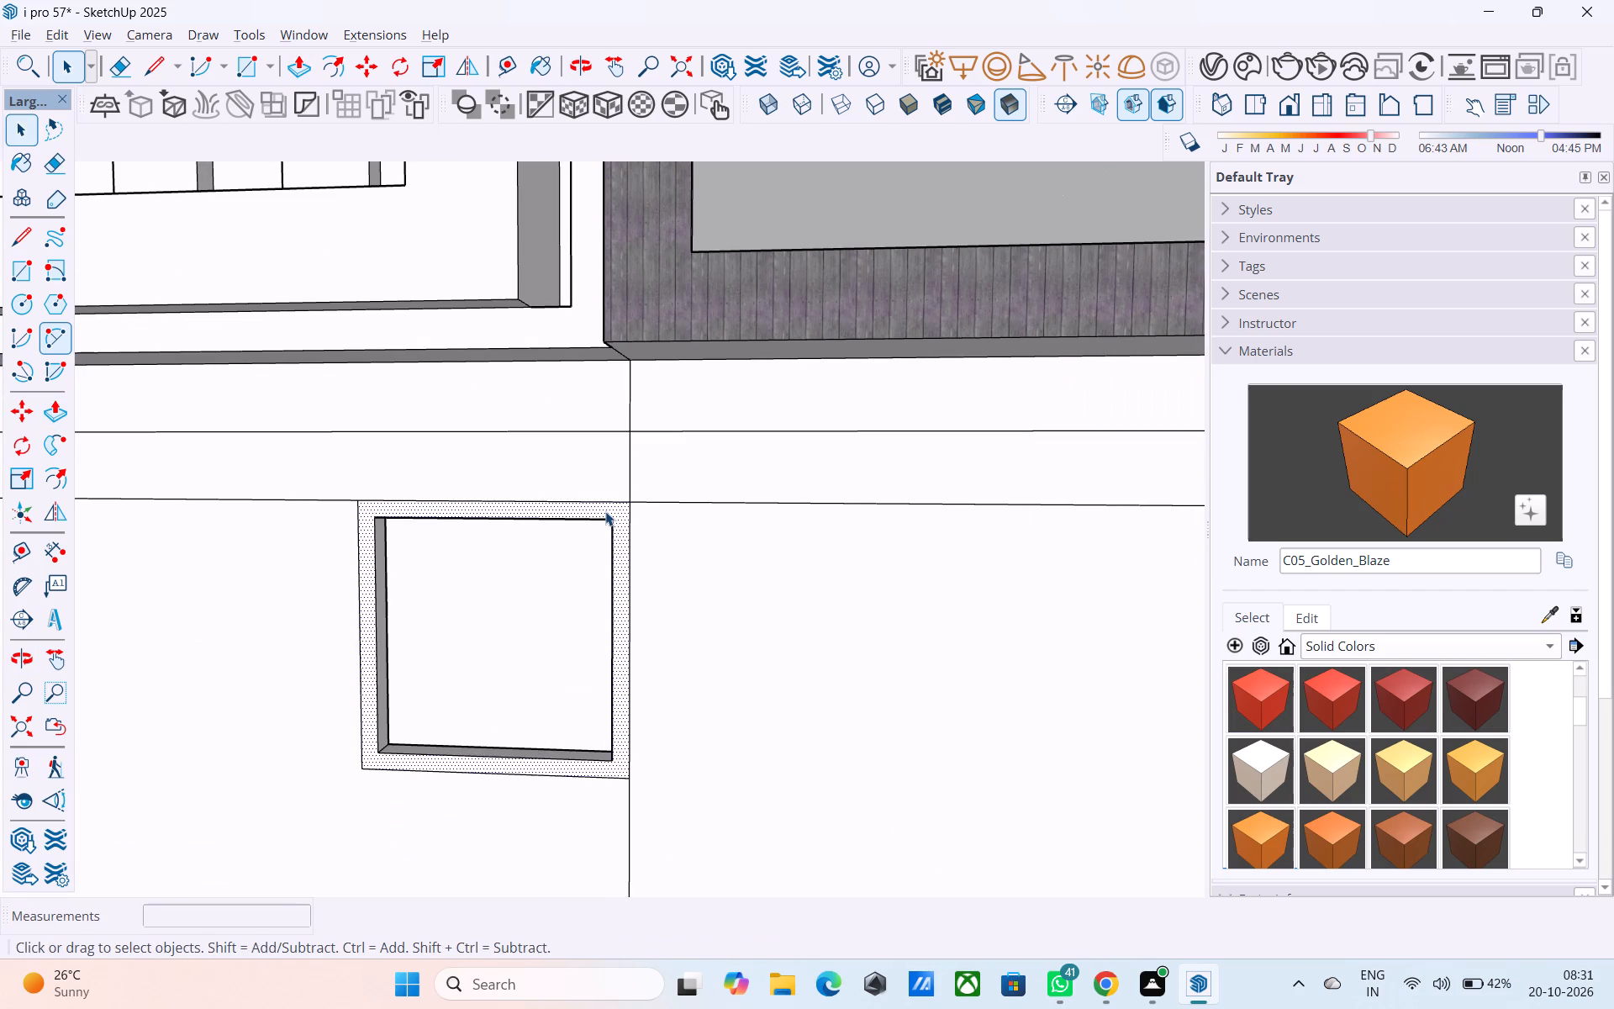
pyautogui.press('m')
pyautogui.click(362, 499)
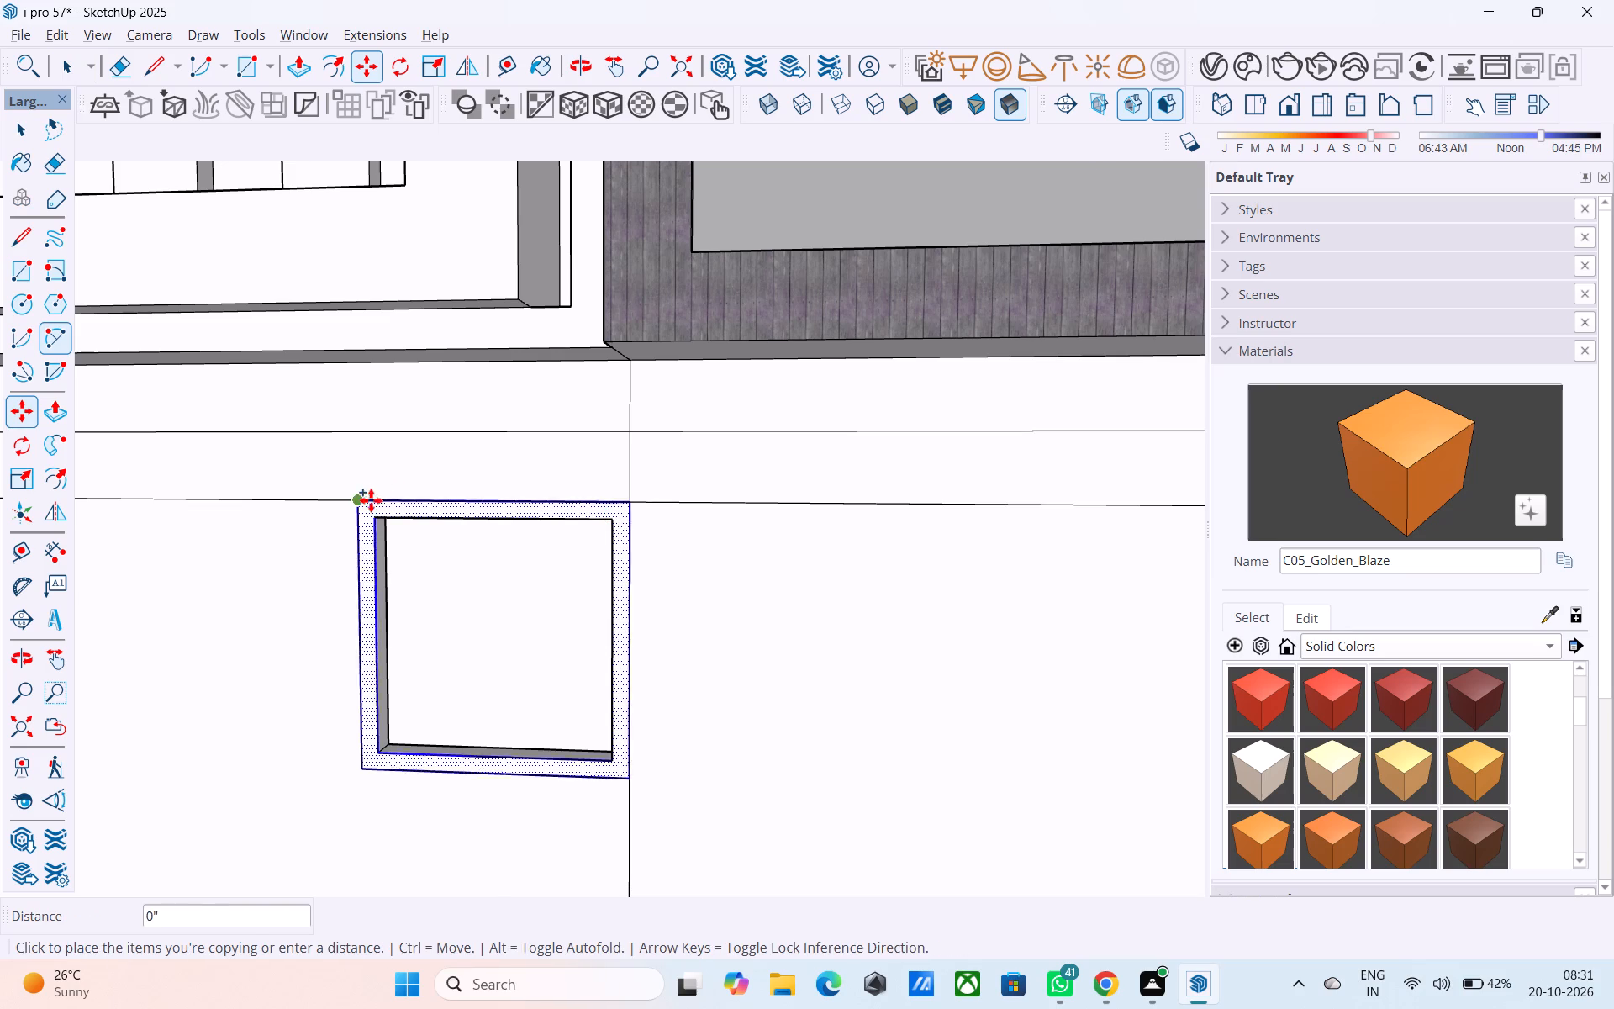
pyautogui.scroll(-3, 760, 500)
pyautogui.scroll(-3, 620, 529)
pyautogui.scroll(1, 711, 492)
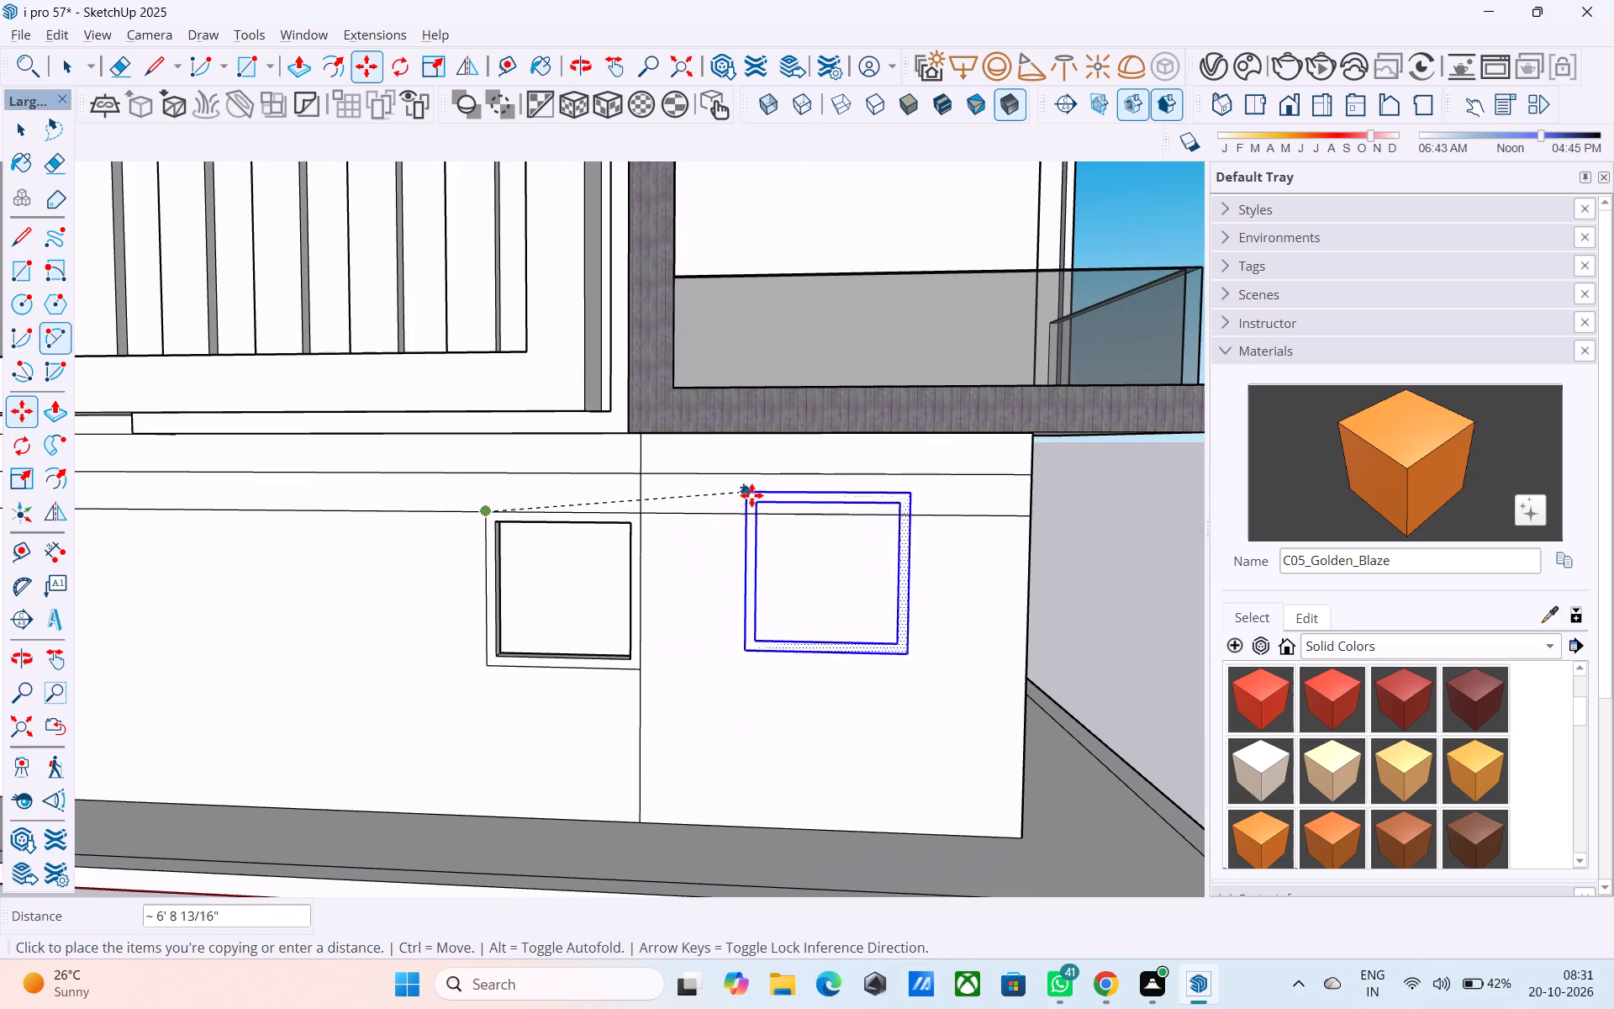
pyautogui.click(766, 507)
# Draw a 3' 6" by 3' 6" rectangle over the inner opening of the copied window border on the adjoining wall bay.
pyautogui.moveTo(887, 477); pyautogui.dragTo(877, 481, button='middle')
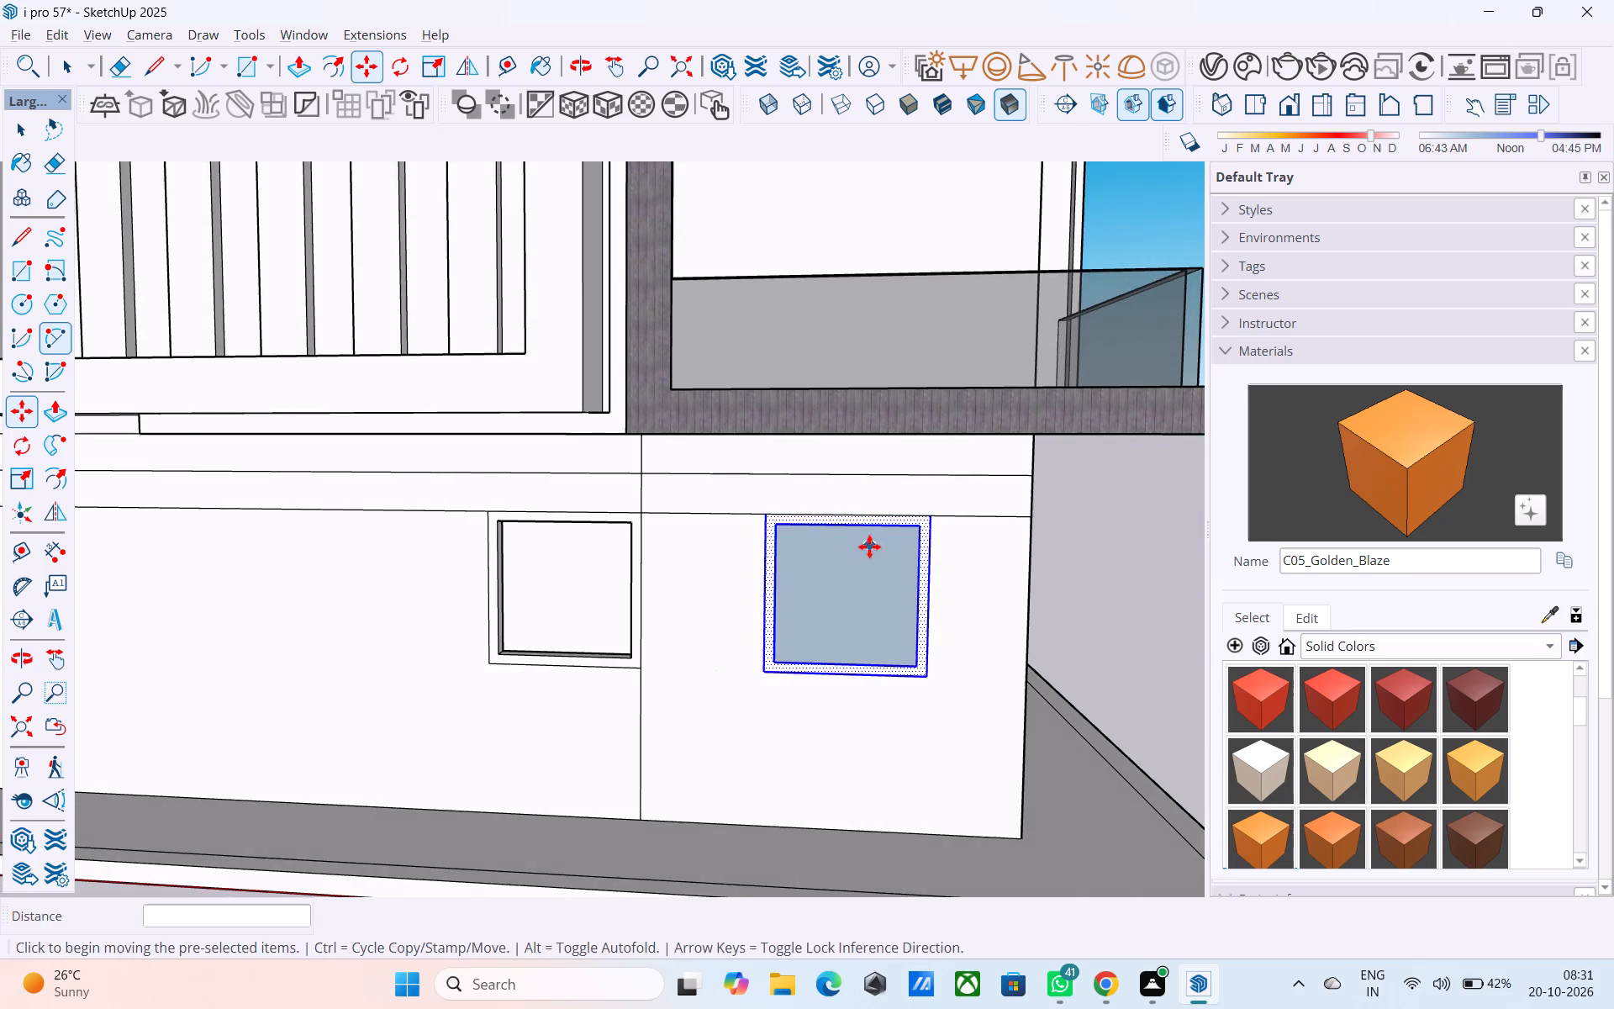
pyautogui.press('space')
pyautogui.scroll(5, 869, 548)
pyautogui.click(868, 568)
pyautogui.moveTo(855, 562); pyautogui.dragTo(838, 551, button='middle')
pyautogui.press('r')
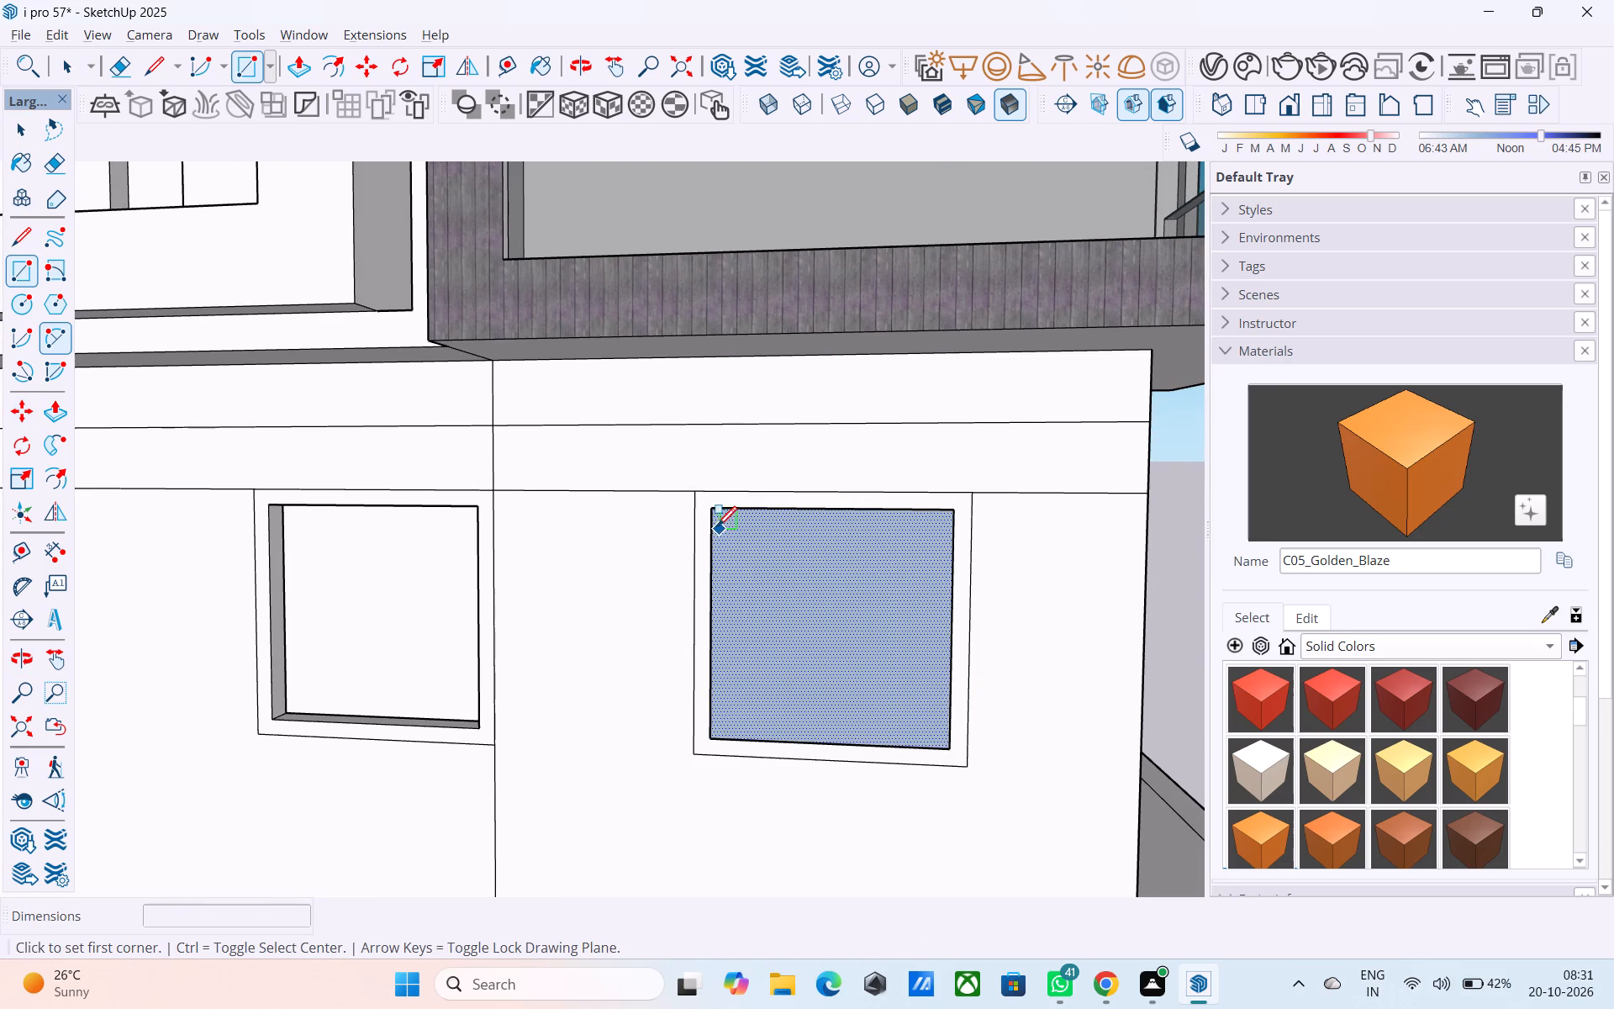
pyautogui.click(715, 514)
pyautogui.click(953, 748)
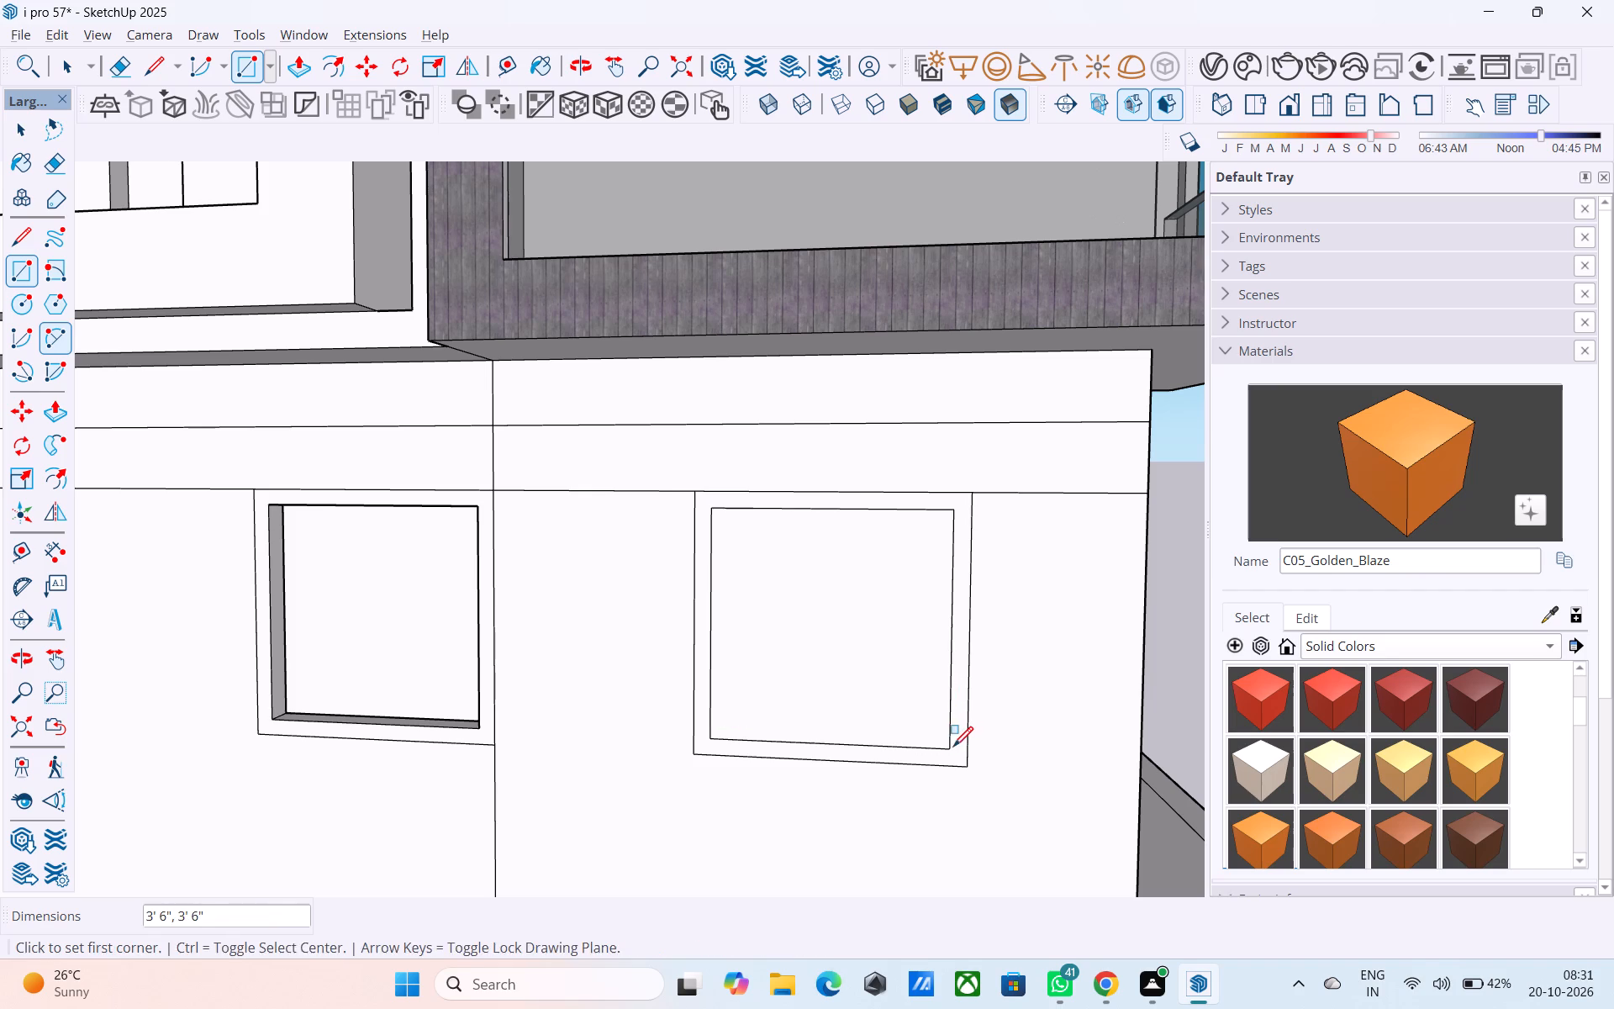
# Push the square face inside the copied window border 6" into the wall.
pyautogui.press('space')
pyautogui.click(889, 684)
pyautogui.press('p')
pyautogui.click(885, 683)
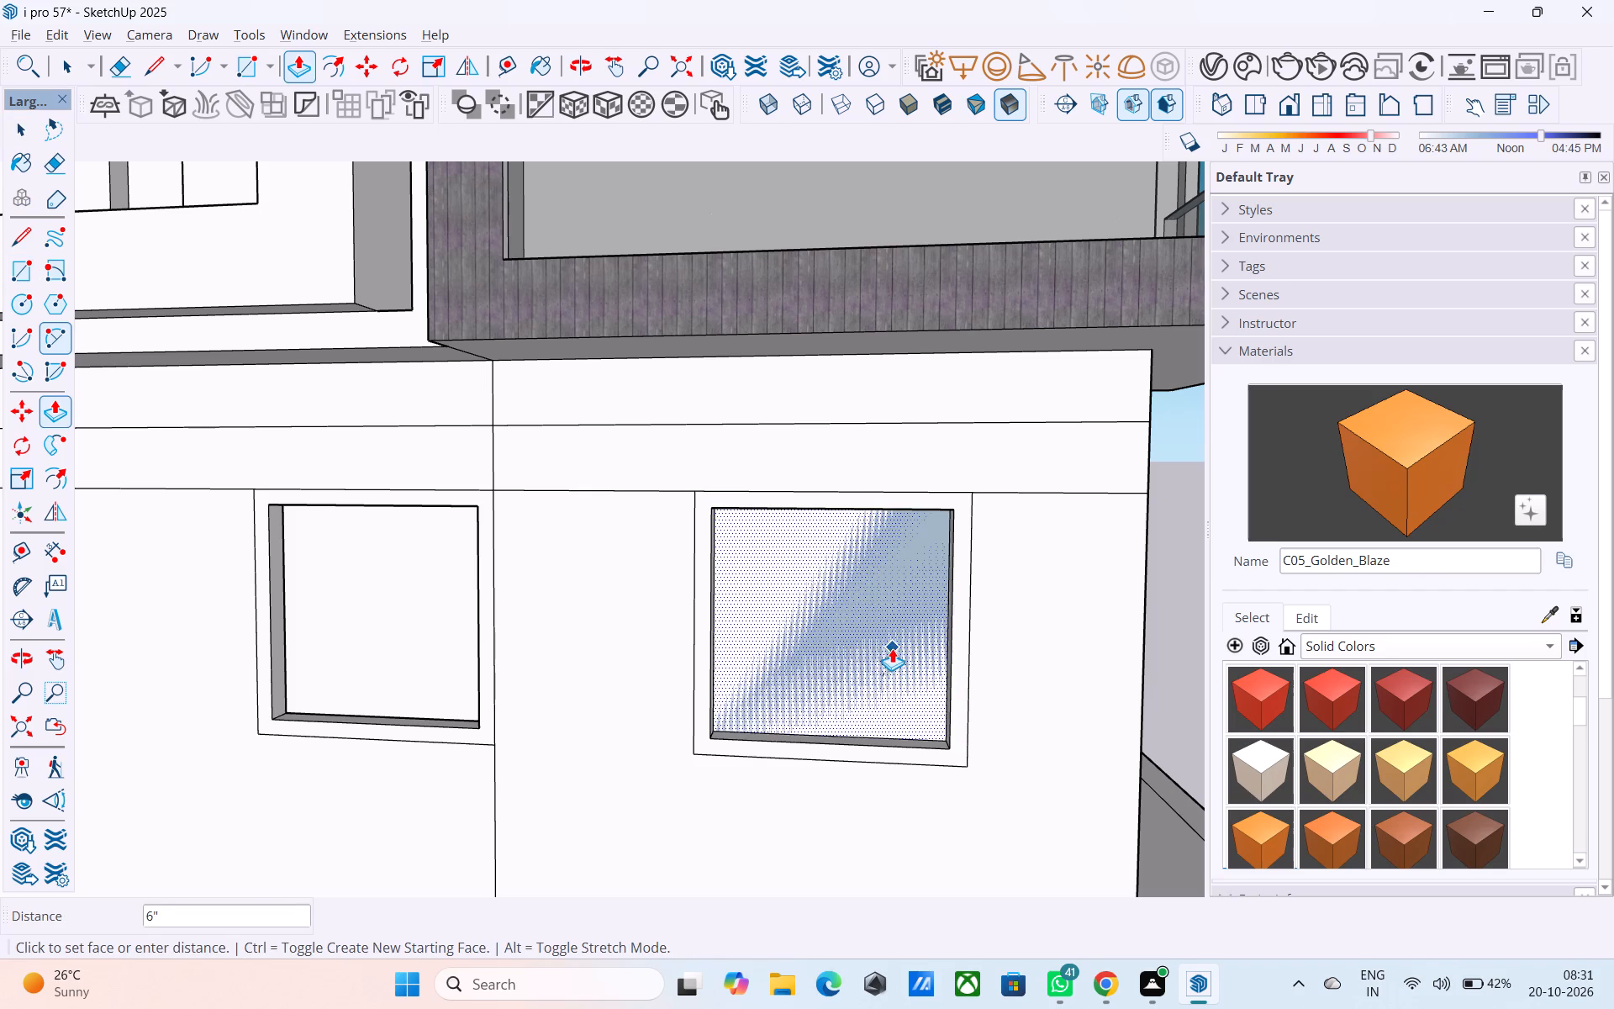
pyautogui.click(892, 647)
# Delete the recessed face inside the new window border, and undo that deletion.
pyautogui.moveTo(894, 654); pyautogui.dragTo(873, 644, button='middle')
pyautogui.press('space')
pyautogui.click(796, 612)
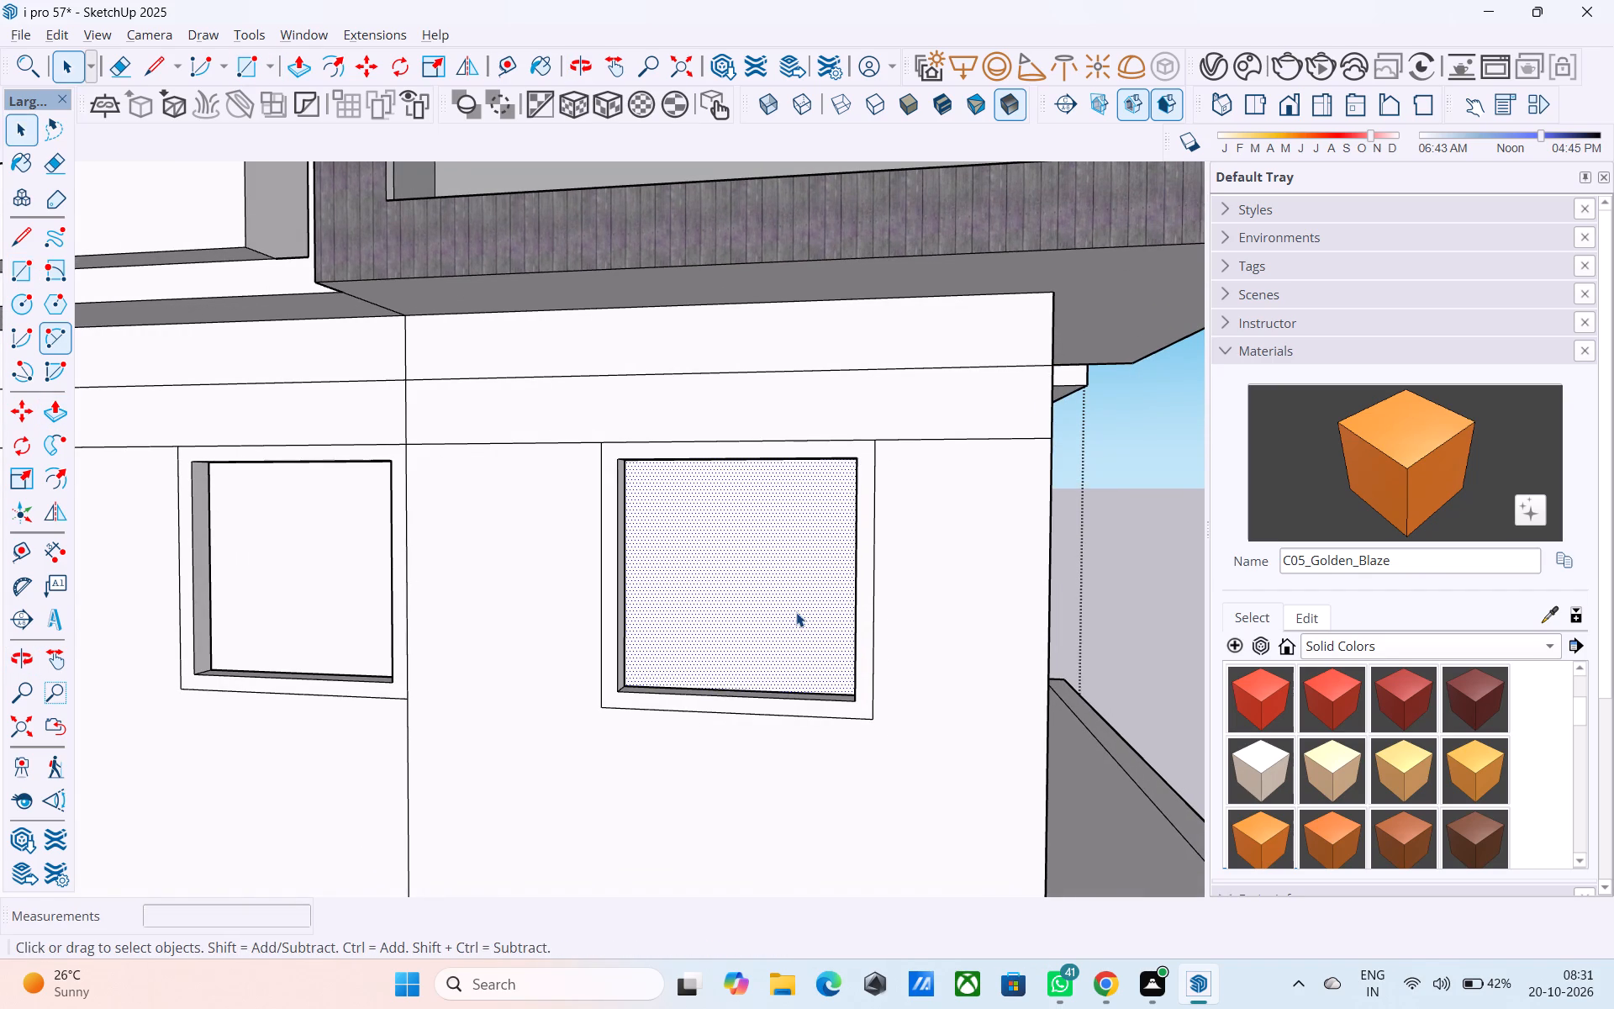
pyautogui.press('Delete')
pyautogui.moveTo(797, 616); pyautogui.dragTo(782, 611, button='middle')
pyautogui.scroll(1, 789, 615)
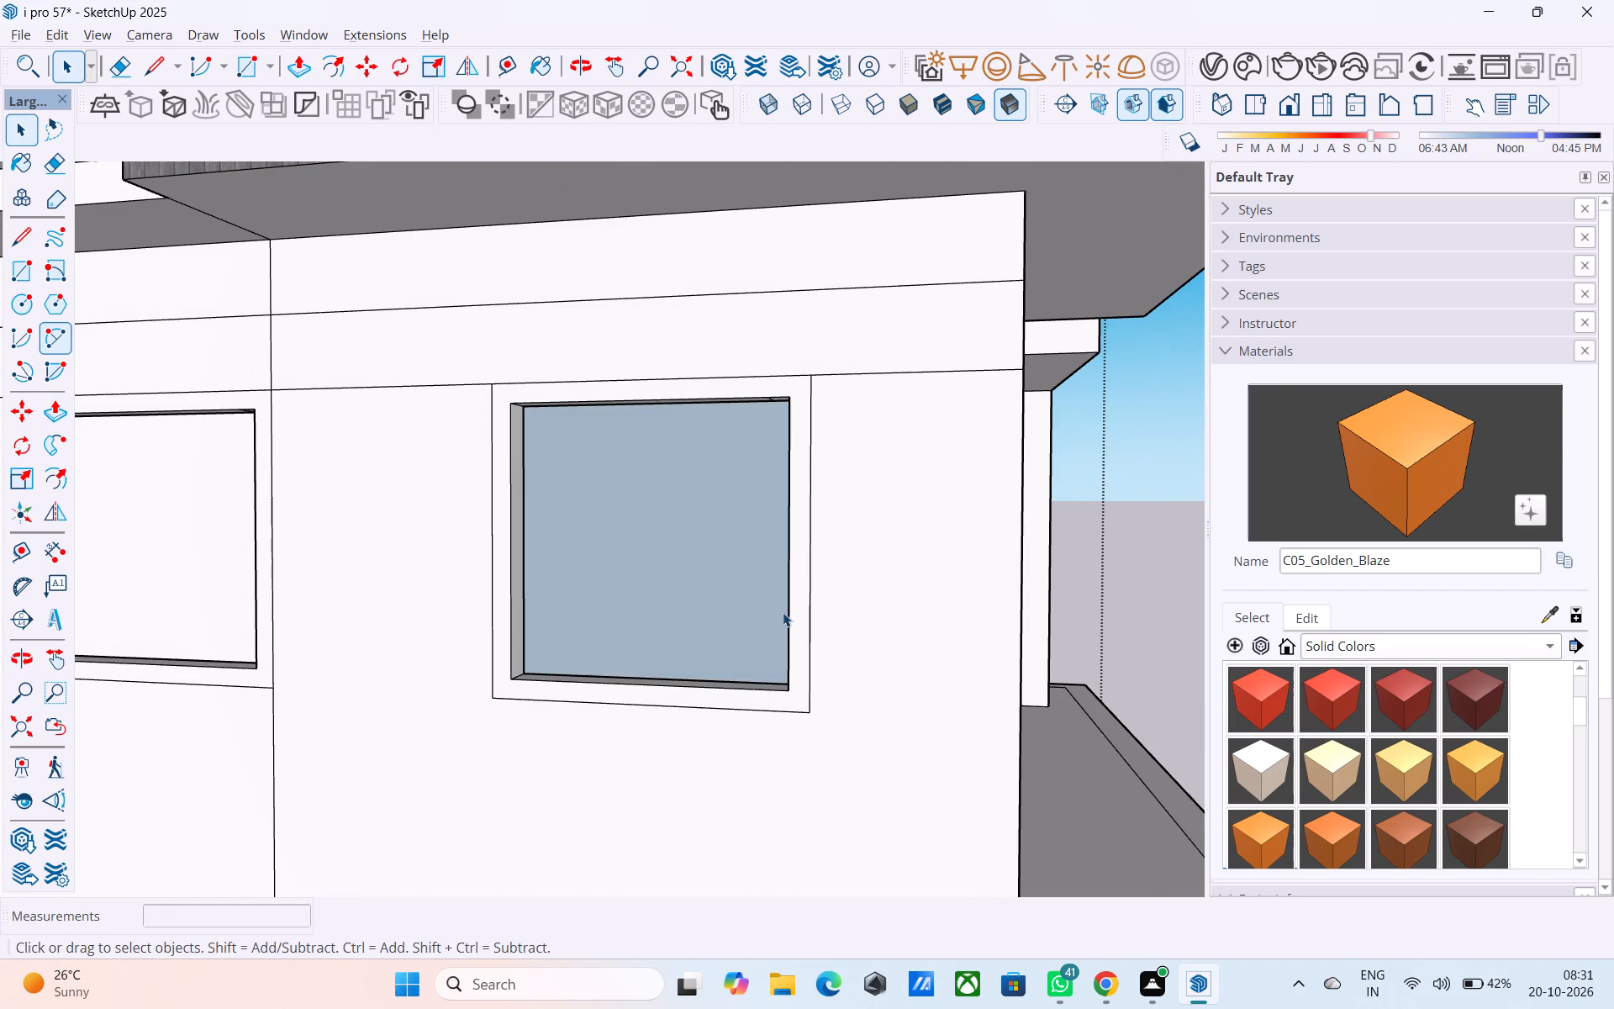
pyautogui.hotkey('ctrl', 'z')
# Check the new window recess up close and save the model.
pyautogui.scroll(4, 754, 614)
pyautogui.moveTo(736, 605); pyautogui.dragTo(726, 603, button='middle')
pyautogui.scroll(1, 702, 578)
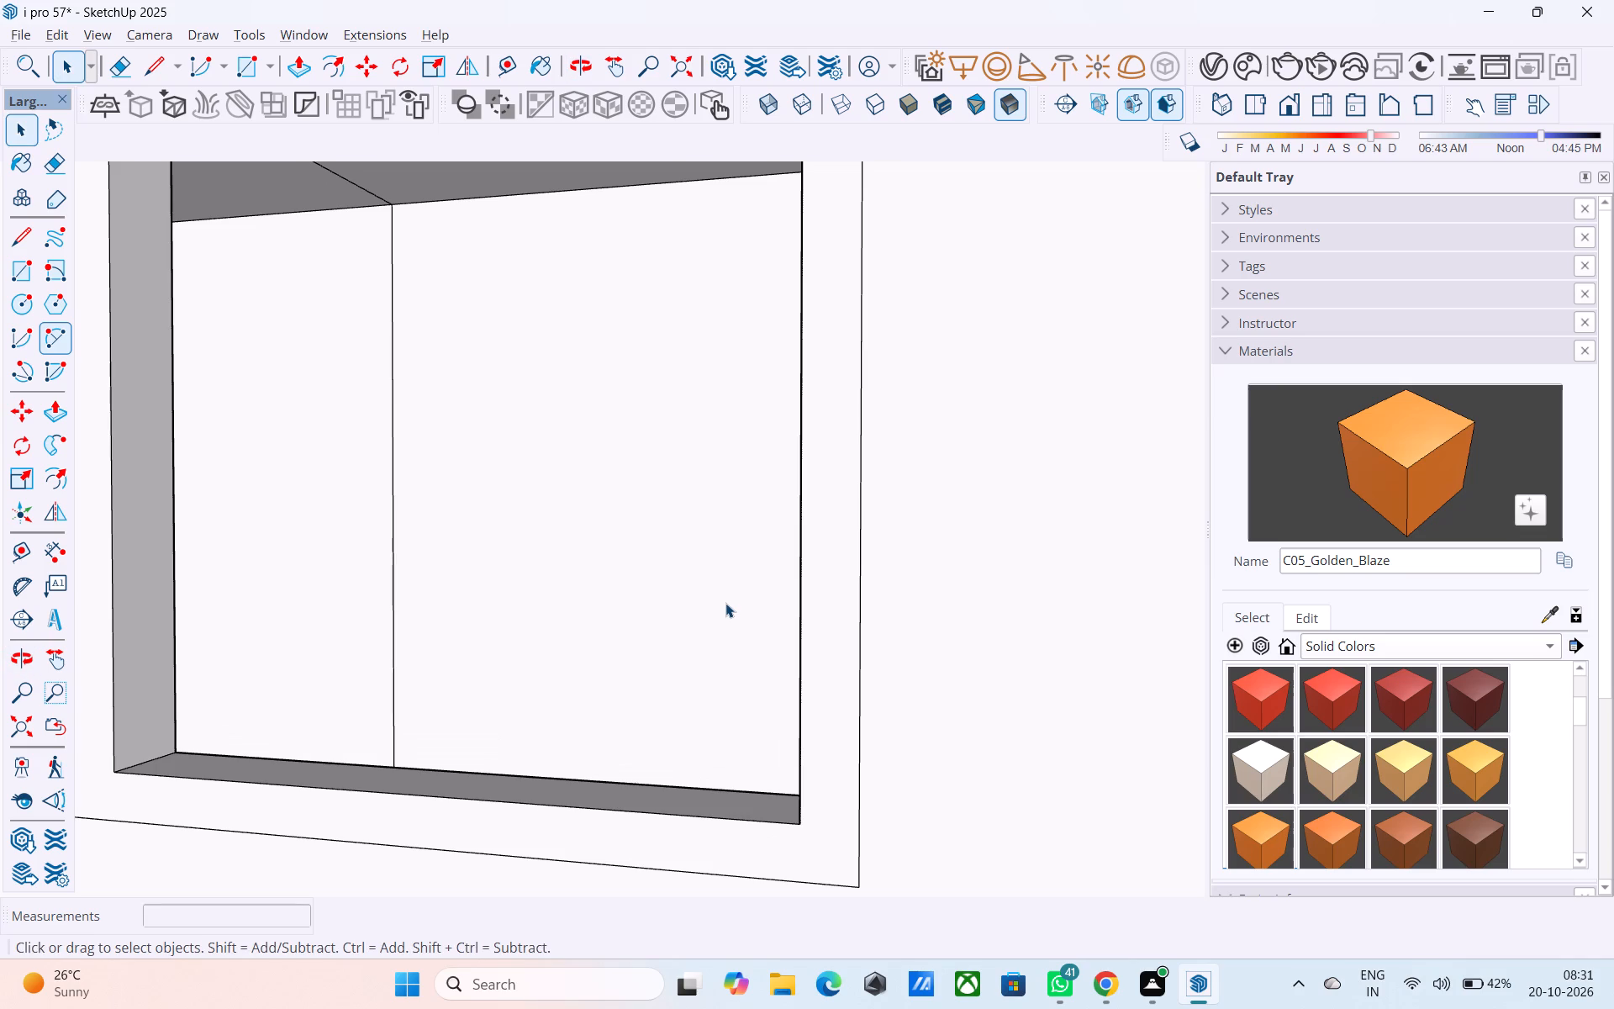
pyautogui.hotkey('ctrl', 's')
# Examine both ground-floor side windows and the house's overall exterior from below, the side and the corner.
pyautogui.scroll(-5, 725, 601)
pyautogui.press('space')
pyautogui.moveTo(725, 597); pyautogui.dragTo(715, 501, button='middle')
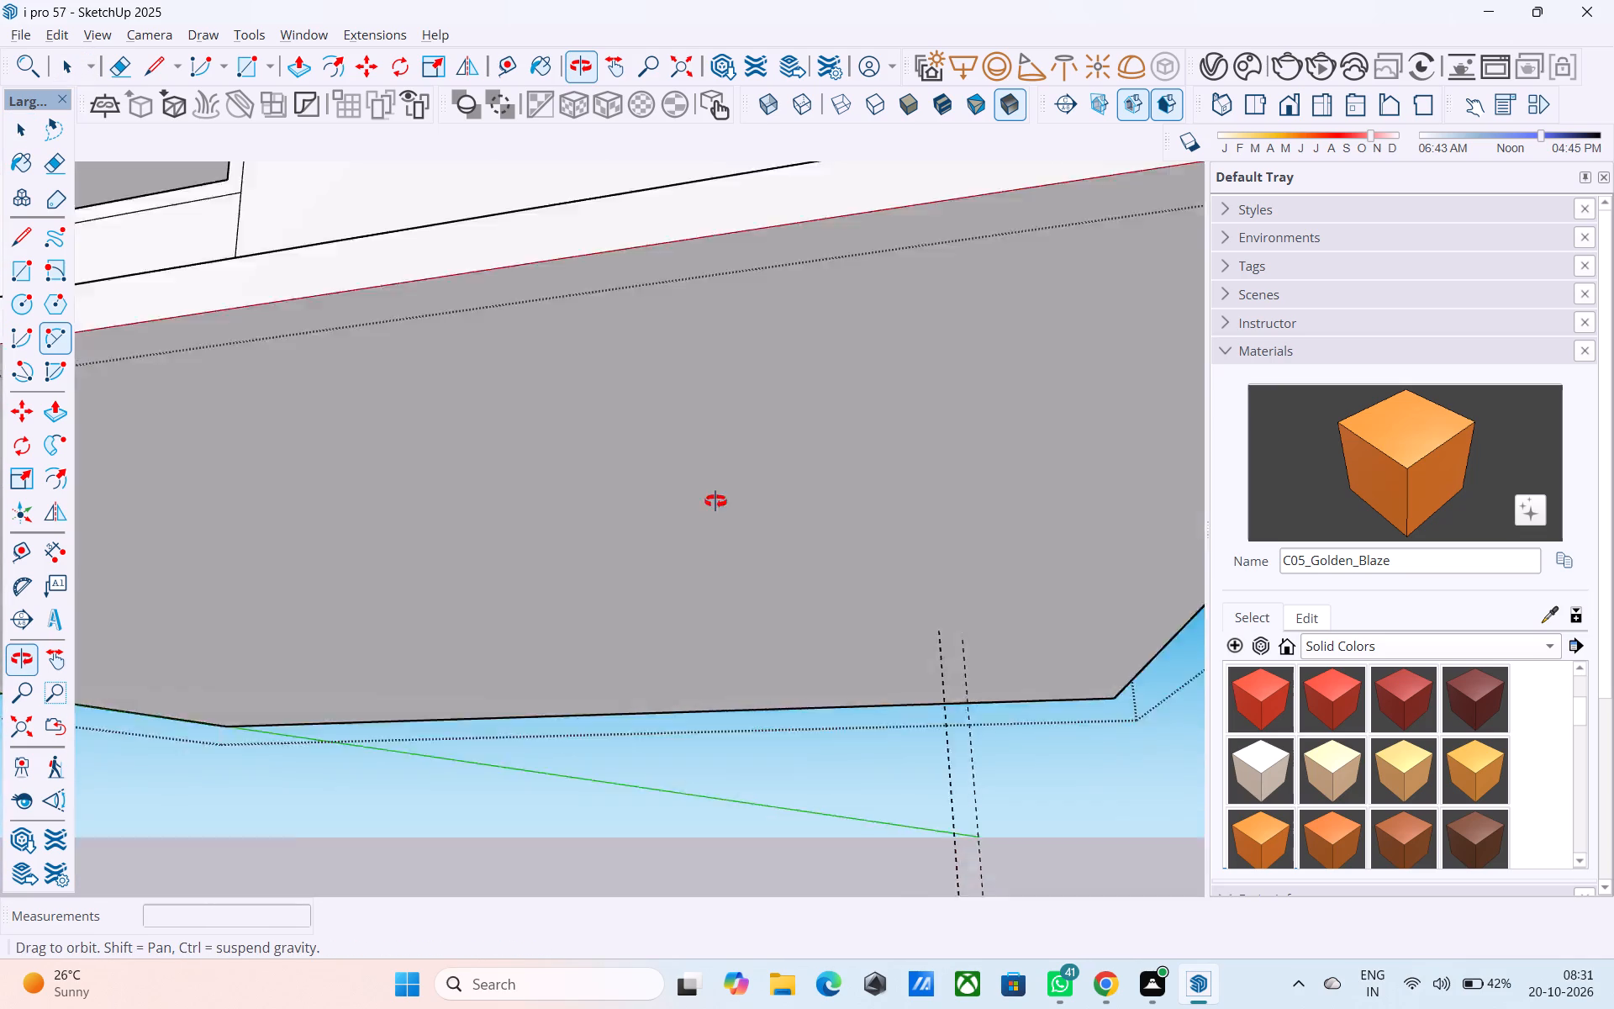
pyautogui.moveTo(715, 501); pyautogui.dragTo(716, 527, button='middle')
pyautogui.scroll(-4, 716, 527)
pyautogui.middleClick(716, 527)
pyautogui.scroll(-1, 721, 520)
pyautogui.moveTo(721, 515); pyautogui.dragTo(617, 296, button='middle')
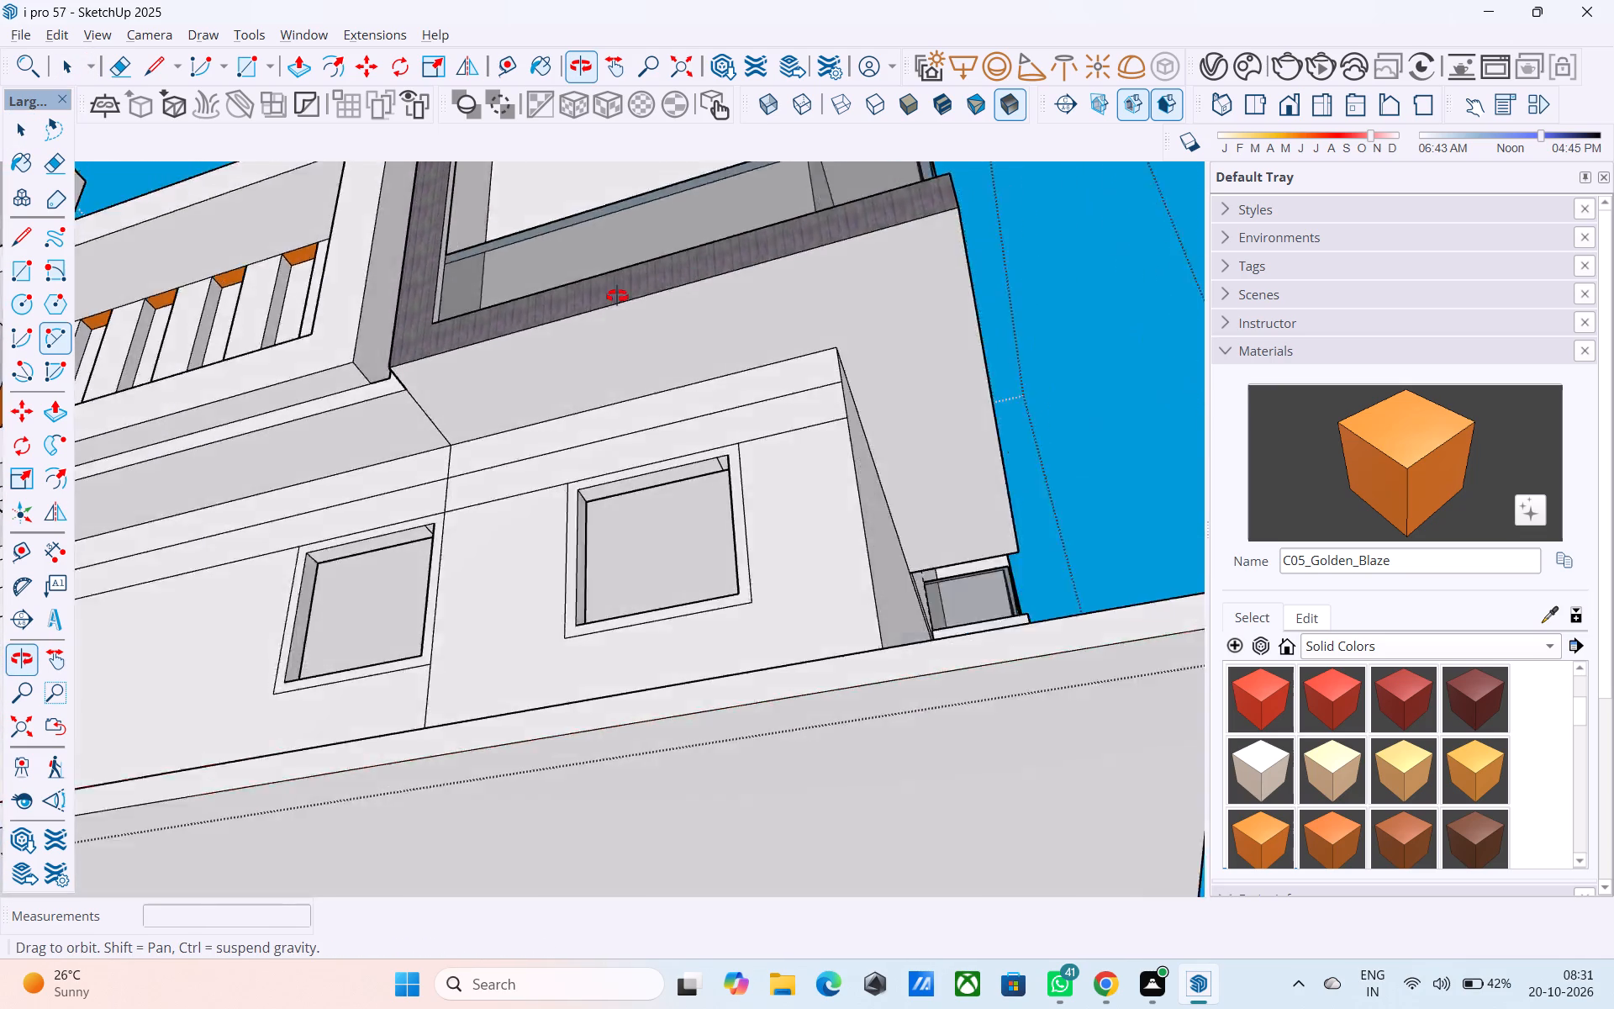
pyautogui.moveTo(617, 296); pyautogui.dragTo(593, 689, button='middle')
pyautogui.scroll(-8, 577, 619)
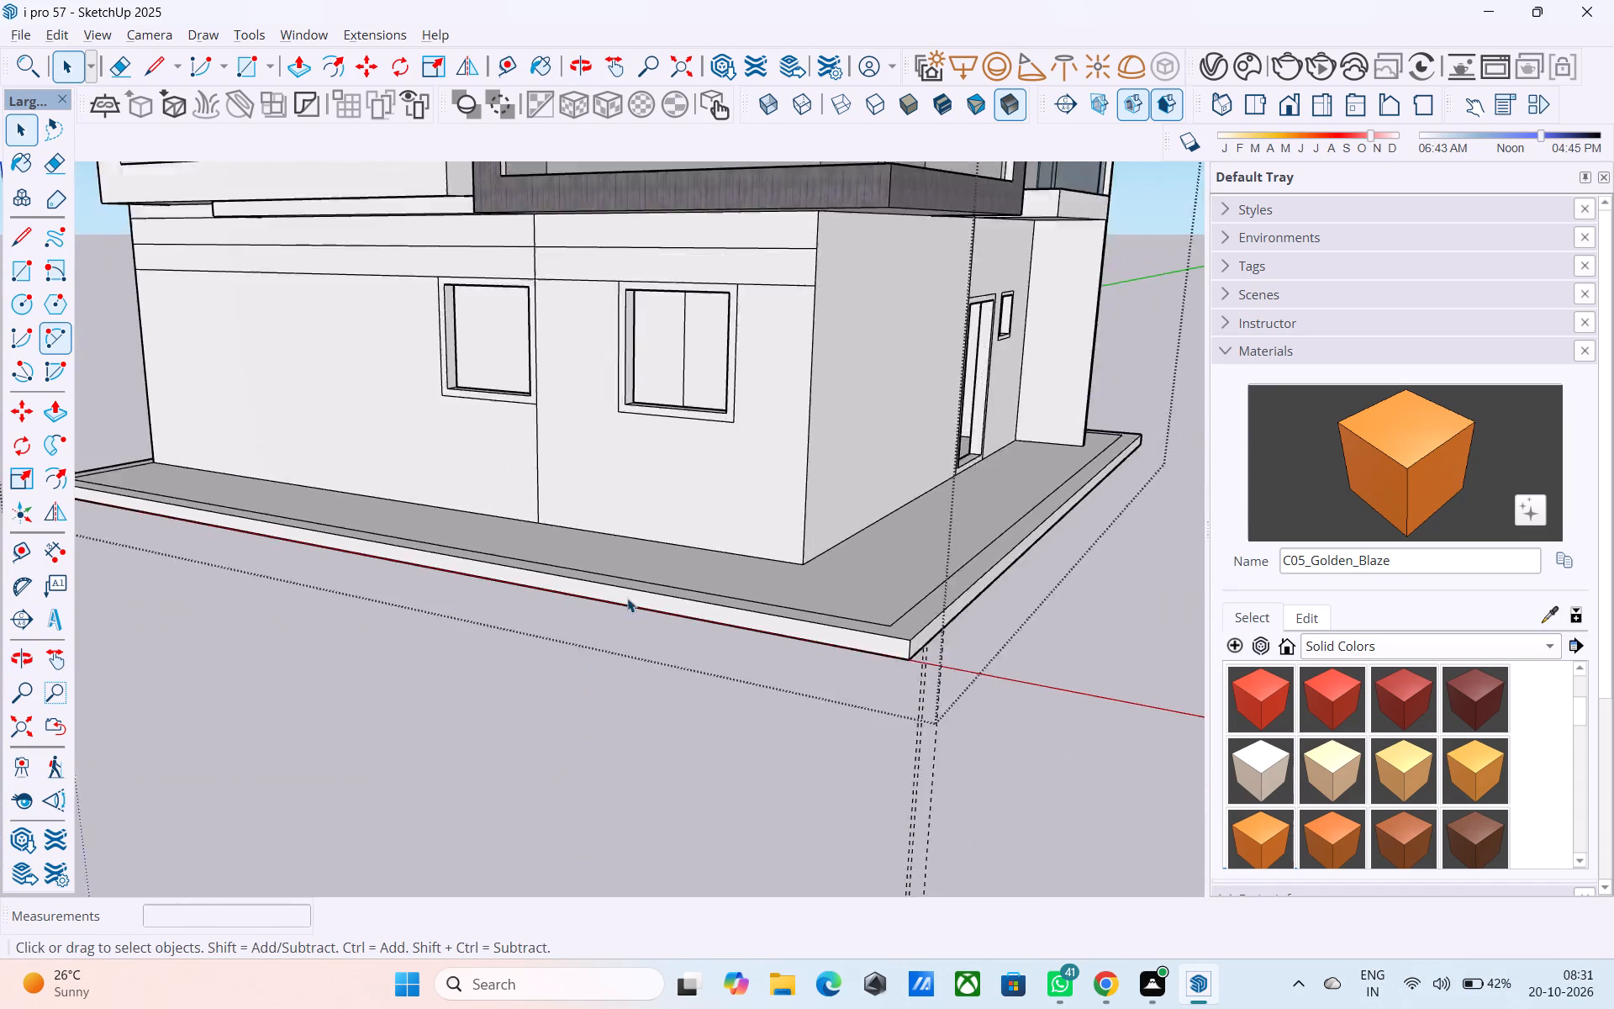
pyautogui.scroll(-2, 627, 598)
pyautogui.moveTo(908, 591); pyautogui.dragTo(786, 627, button='middle')
pyautogui.scroll(-10, 667, 590)
pyautogui.scroll(2, 530, 305)
pyautogui.scroll(-1, 533, 284)
pyautogui.scroll(3, 533, 284)
pyautogui.moveTo(627, 356); pyautogui.dragTo(869, 222, button='middle')
pyautogui.moveTo(869, 222); pyautogui.dragTo(789, 239, button='middle')
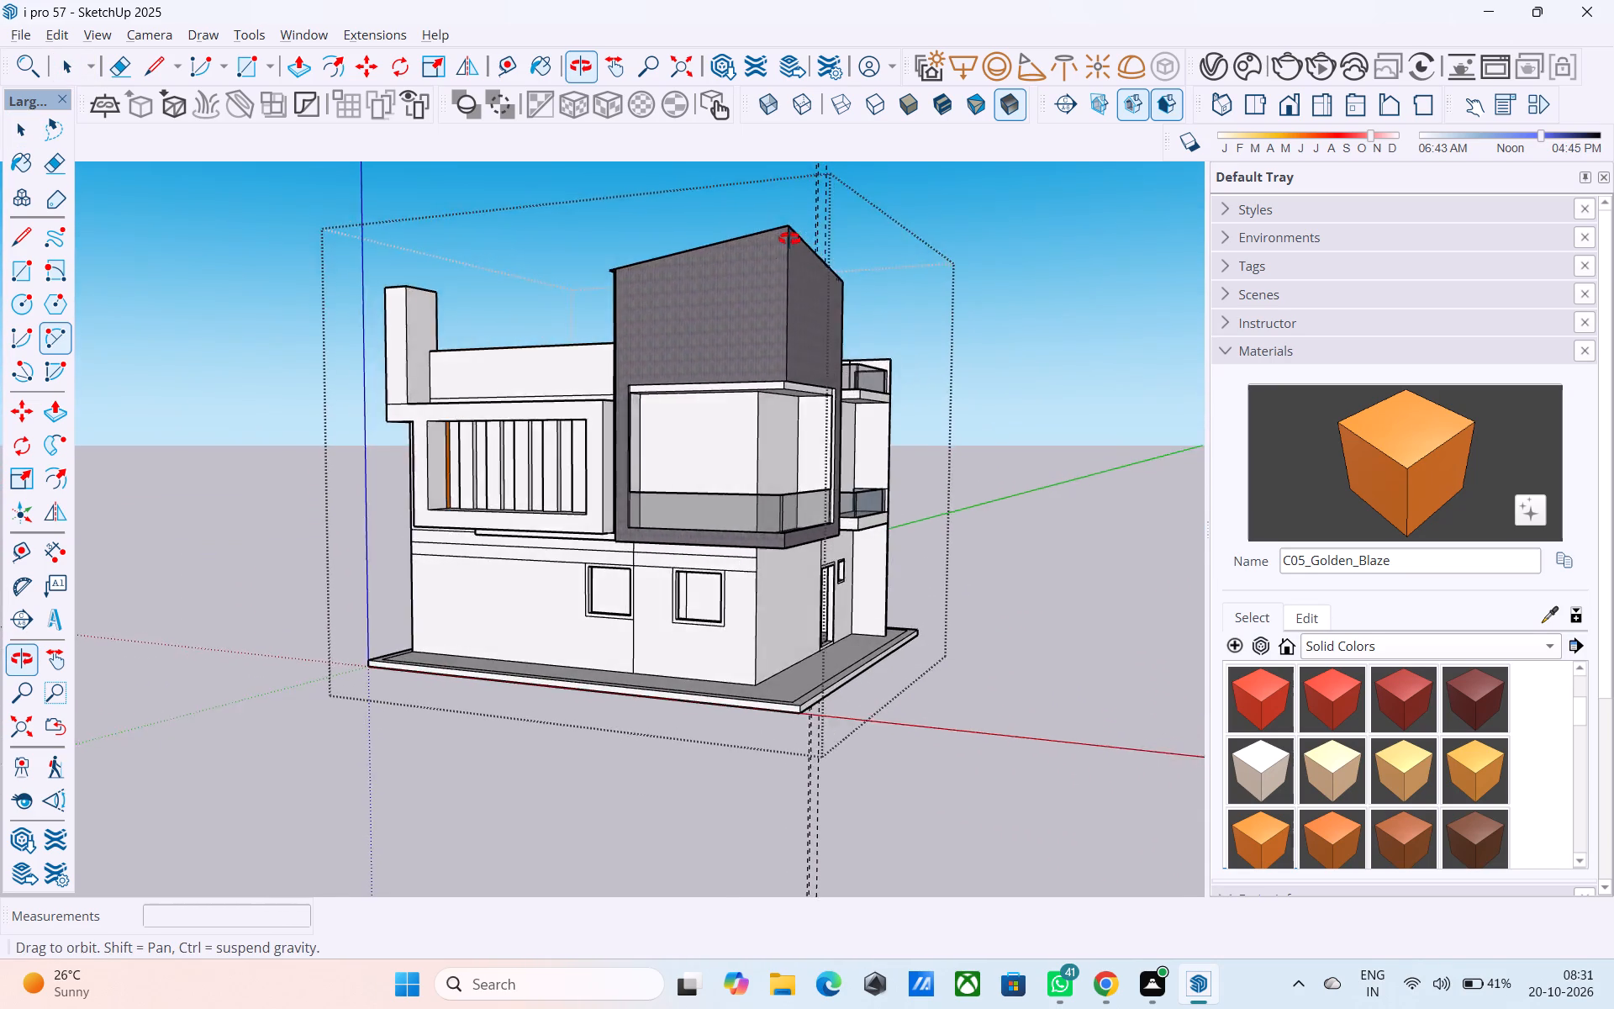
pyautogui.moveTo(789, 239); pyautogui.dragTo(644, 399, button='middle')
# Place a vertical guide 1' from the inner corner edge on the recessed wall behind the upper corner balcony.
pyautogui.scroll(7, 625, 425)
pyautogui.moveTo(800, 584); pyautogui.dragTo(766, 550, button='middle')
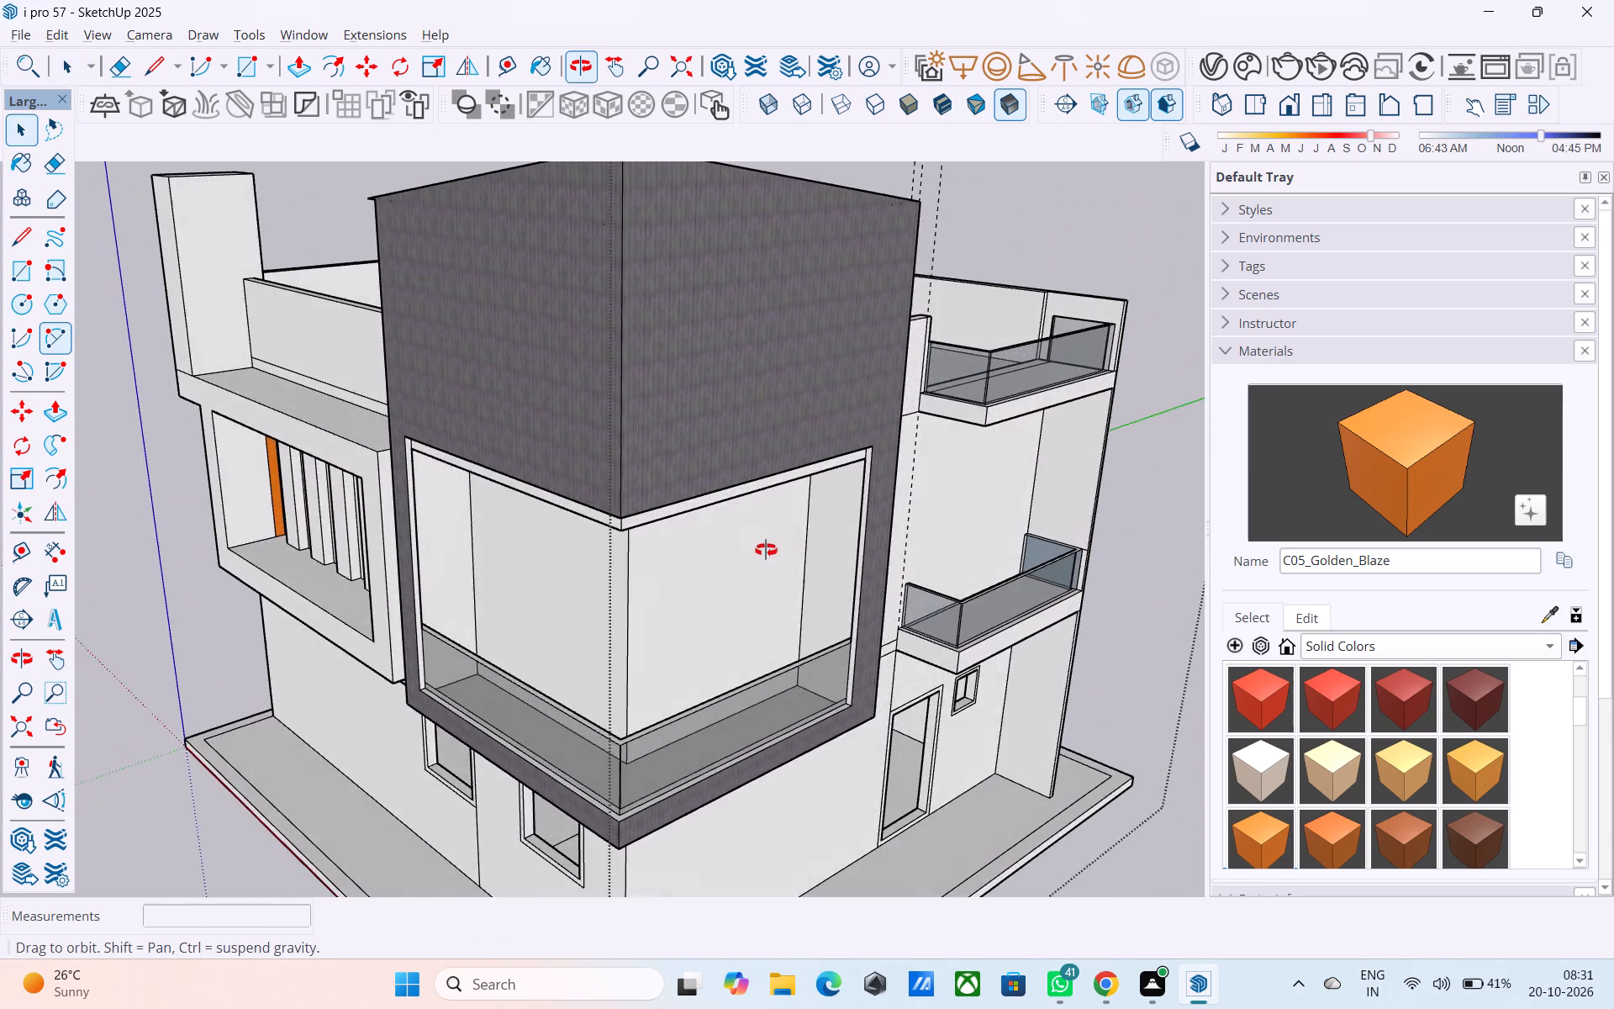
pyautogui.moveTo(766, 550); pyautogui.dragTo(771, 550, button='middle')
pyautogui.scroll(4, 824, 562)
pyautogui.press('t')
pyautogui.click(803, 566)
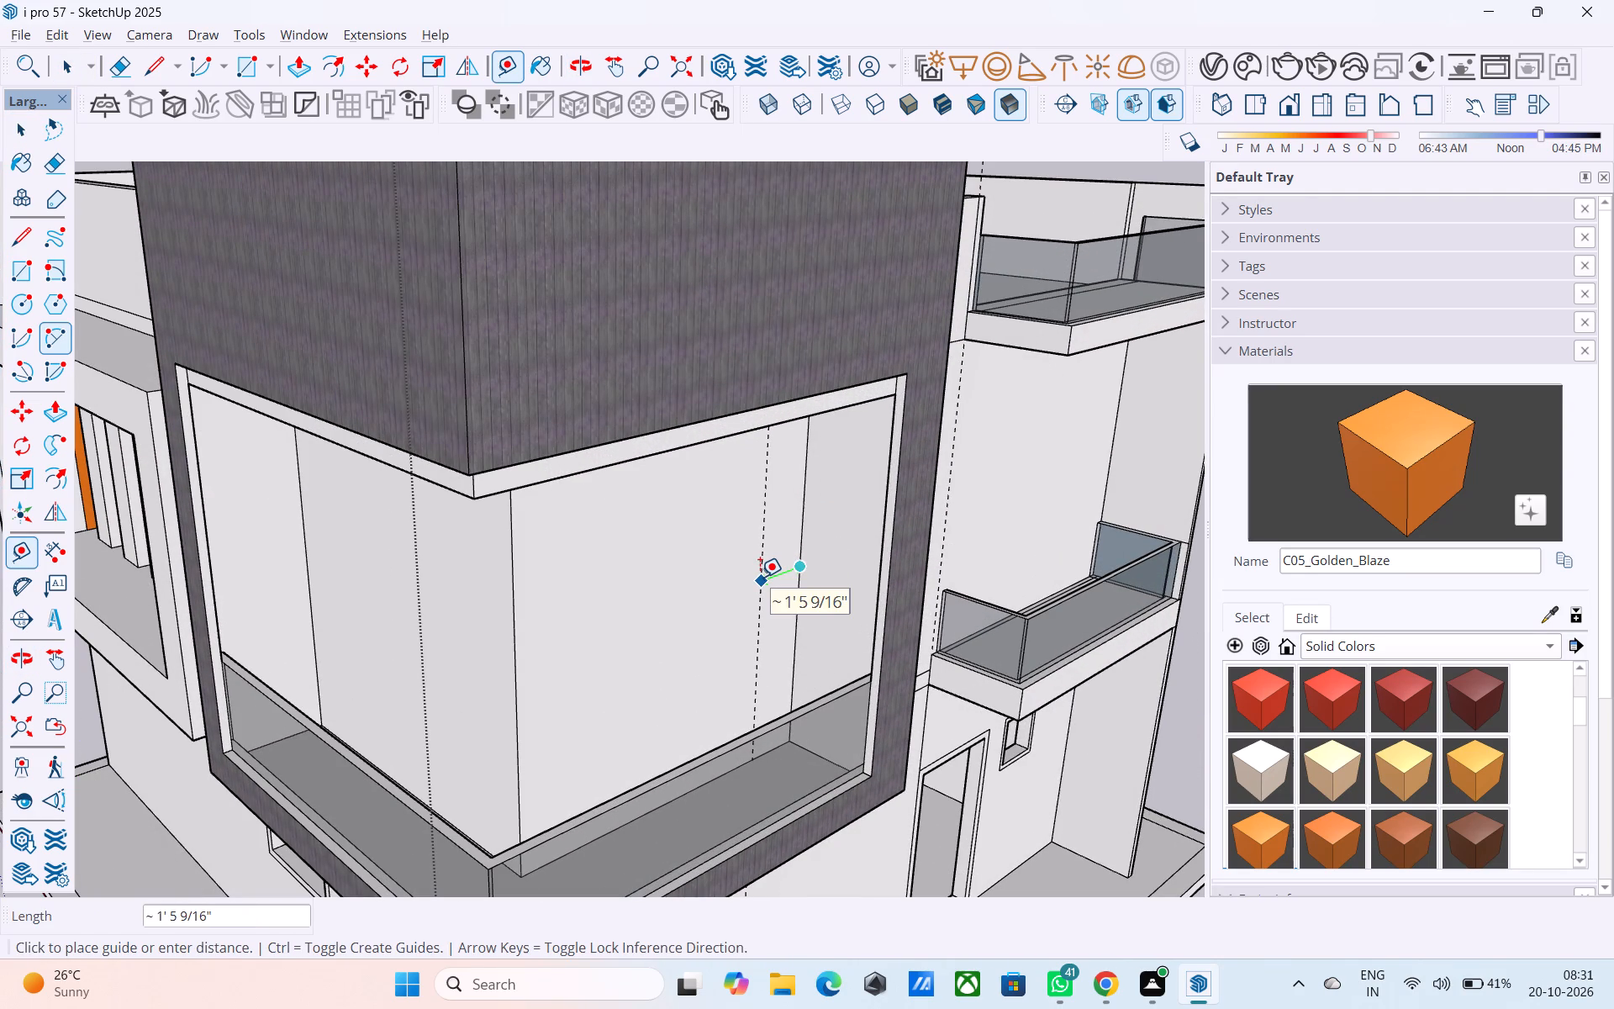
pyautogui.write("1'")
pyautogui.press('Return')
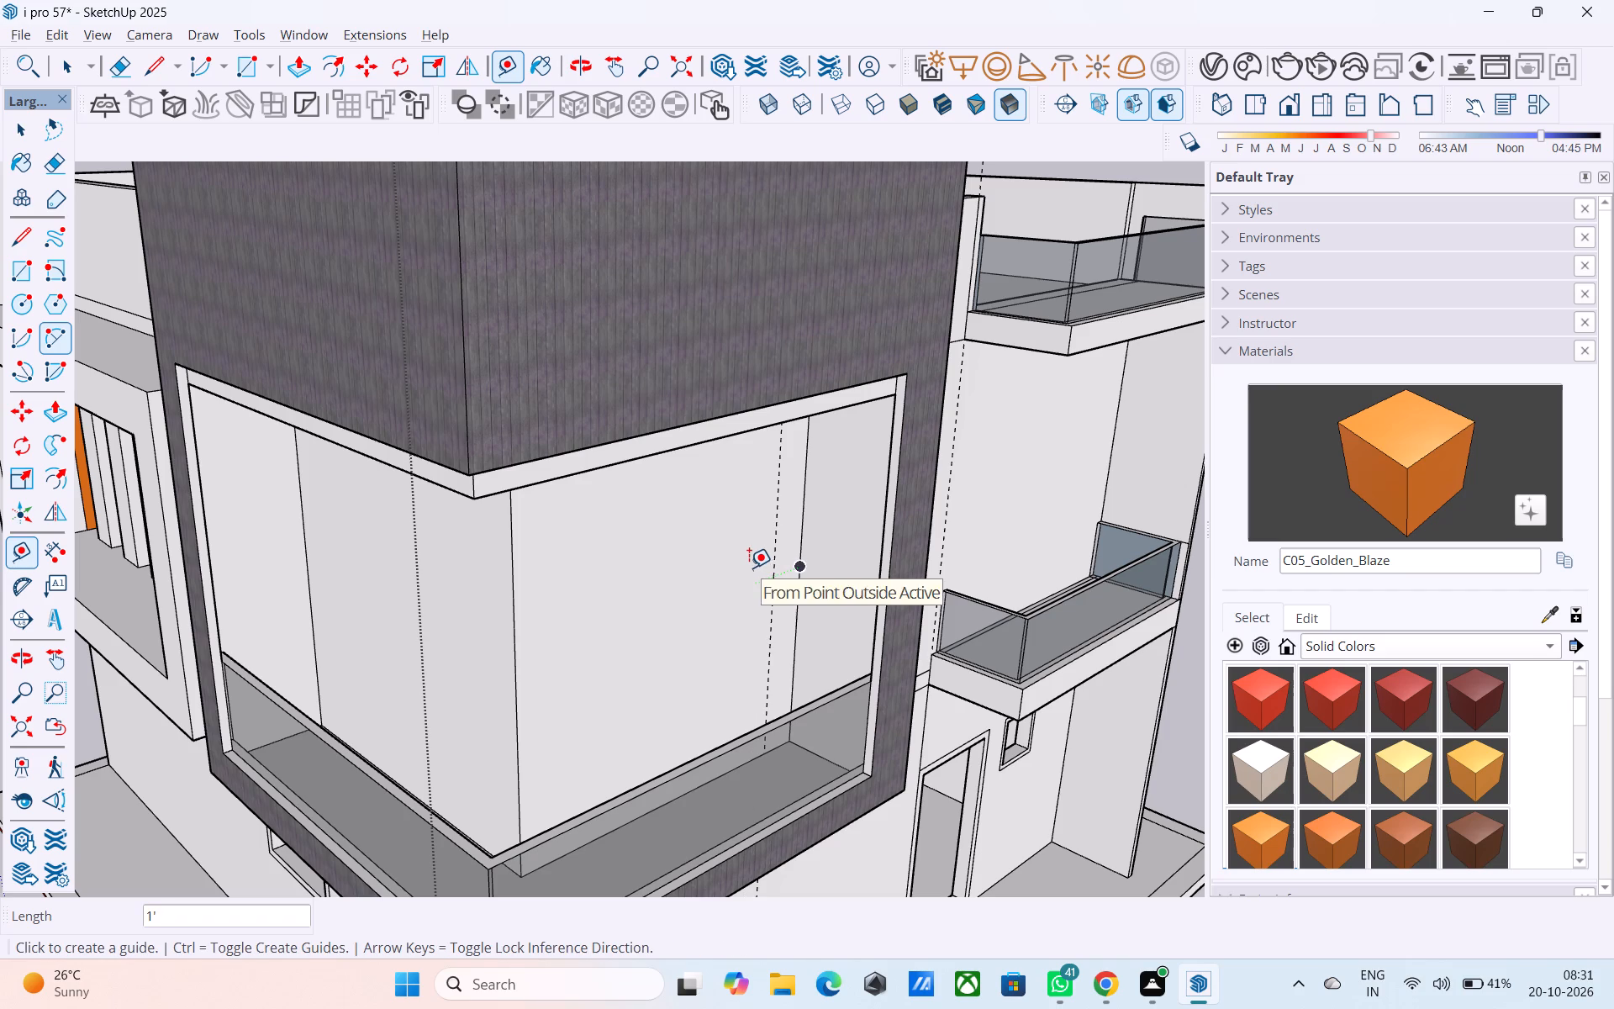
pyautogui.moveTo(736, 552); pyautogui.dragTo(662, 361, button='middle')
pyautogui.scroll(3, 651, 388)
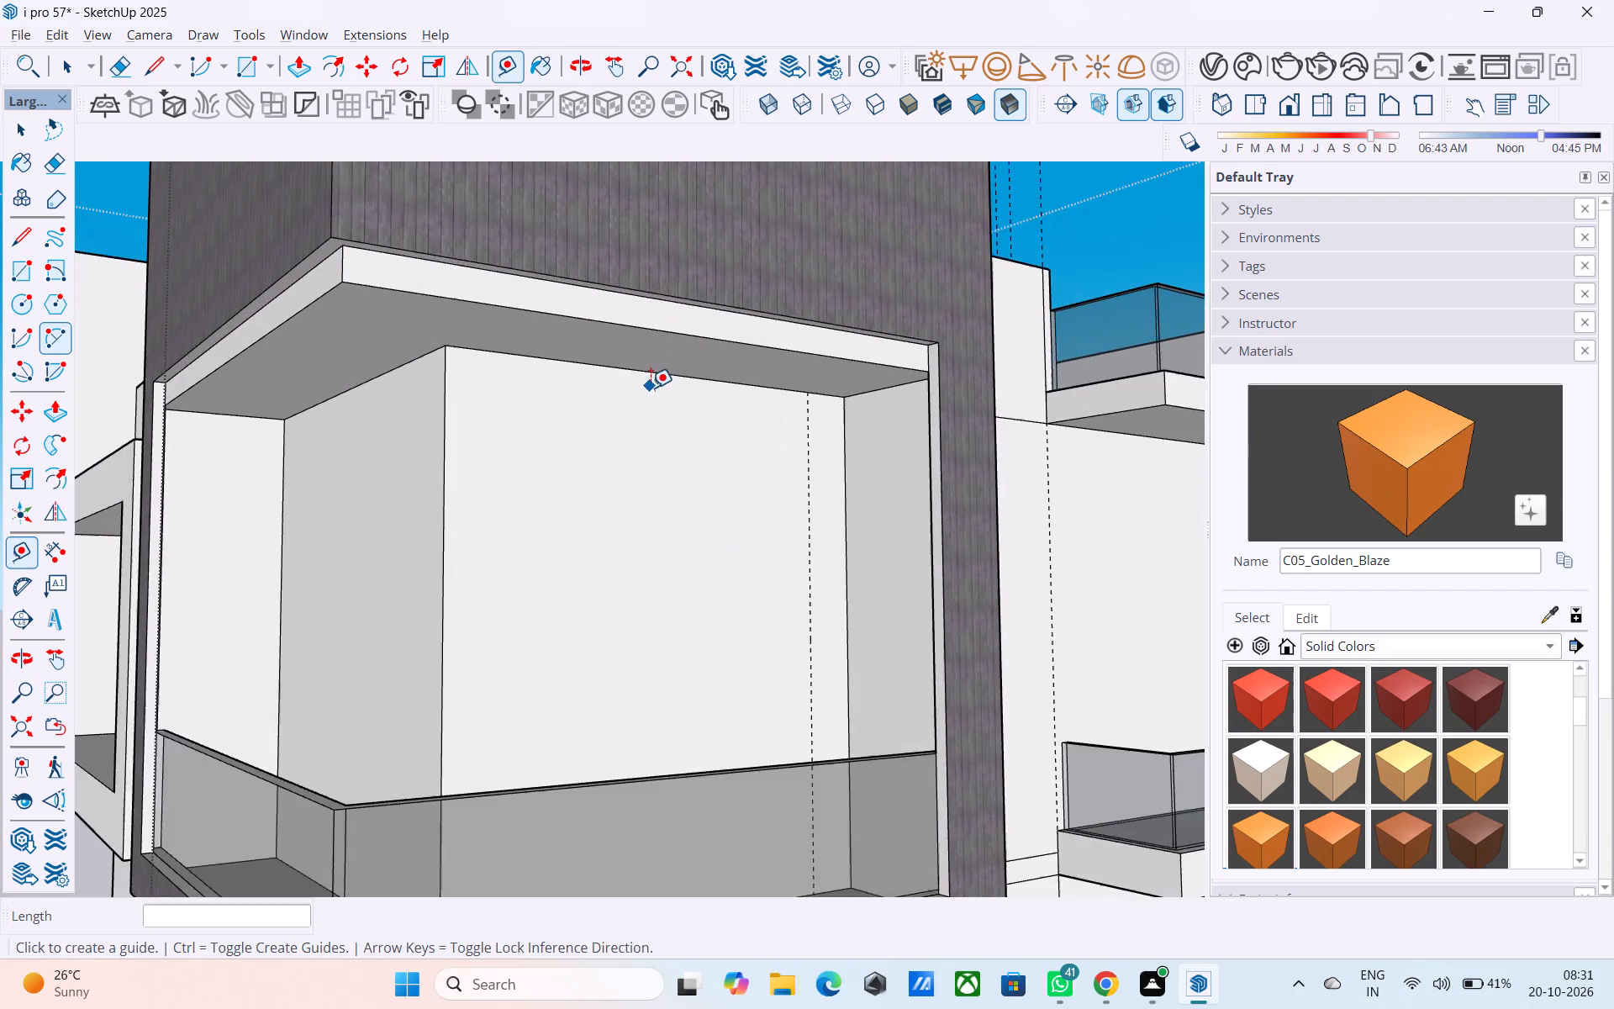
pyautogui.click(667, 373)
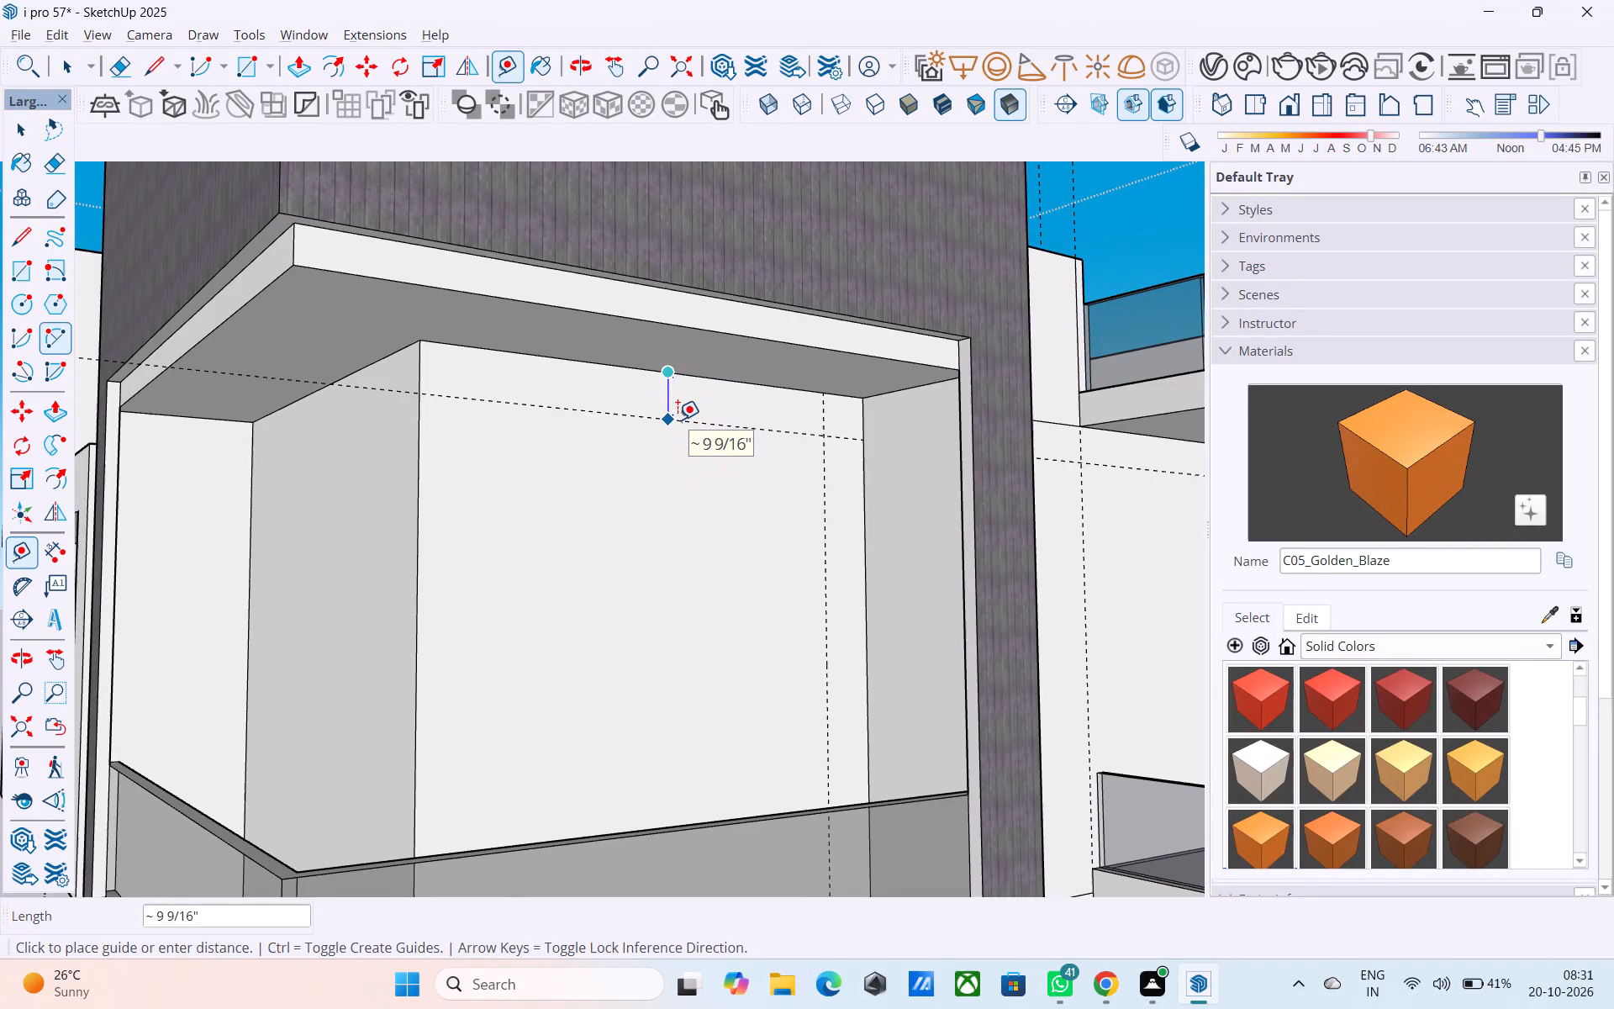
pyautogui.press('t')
# Place a horizontal guide 3' above the base edge of the same recessed balcony wall.
pyautogui.moveTo(696, 471); pyautogui.dragTo(683, 417, button='middle')
pyautogui.scroll(-4, 684, 403)
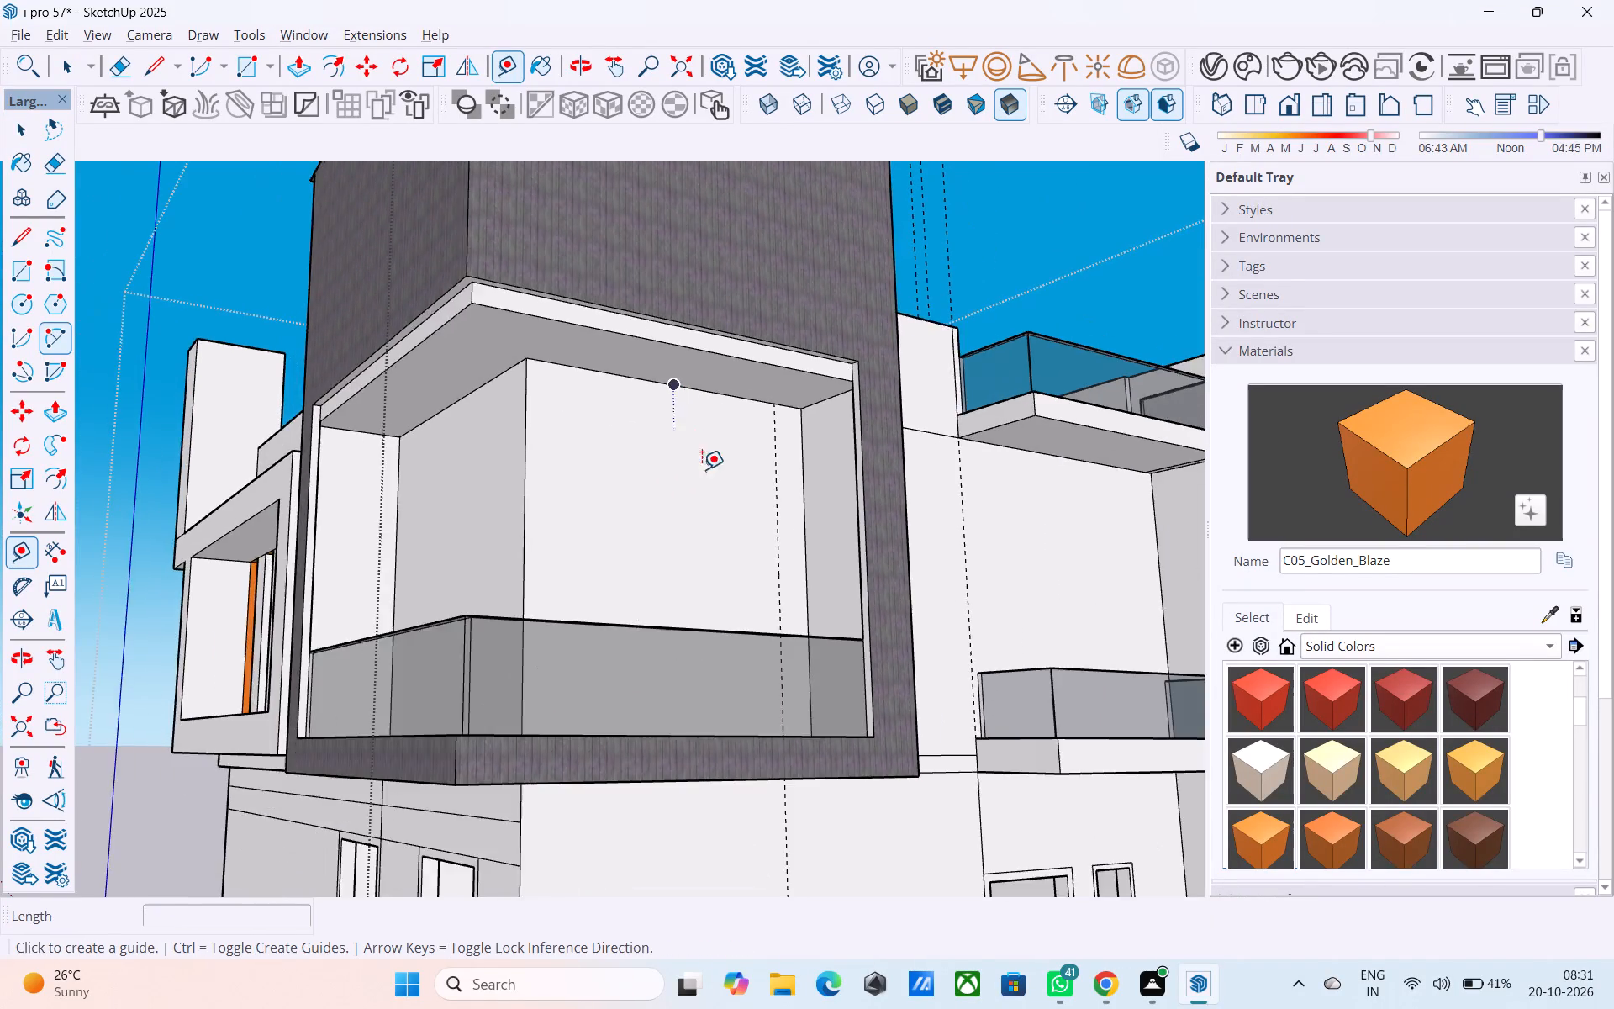
pyautogui.scroll(-3, 702, 469)
pyautogui.moveTo(697, 575); pyautogui.dragTo(735, 823, button='middle')
pyautogui.scroll(-9, 736, 827)
pyautogui.scroll(7, 754, 789)
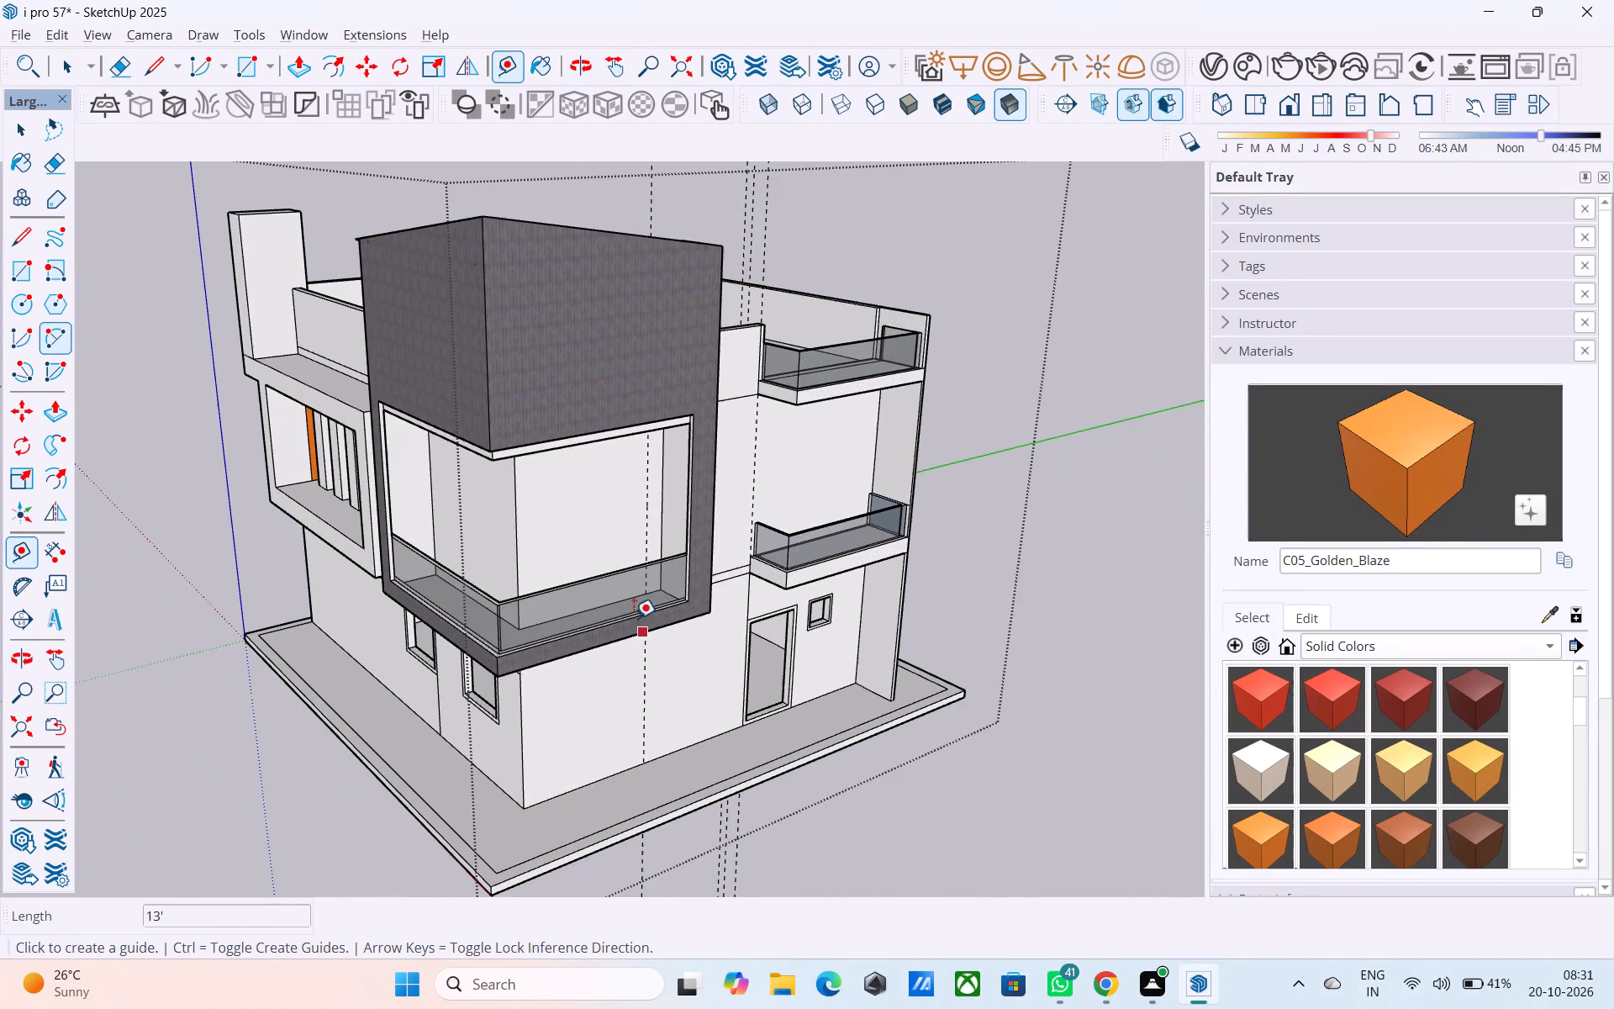
pyautogui.moveTo(637, 671); pyautogui.dragTo(800, 821, button='middle')
pyautogui.scroll(8, 717, 747)
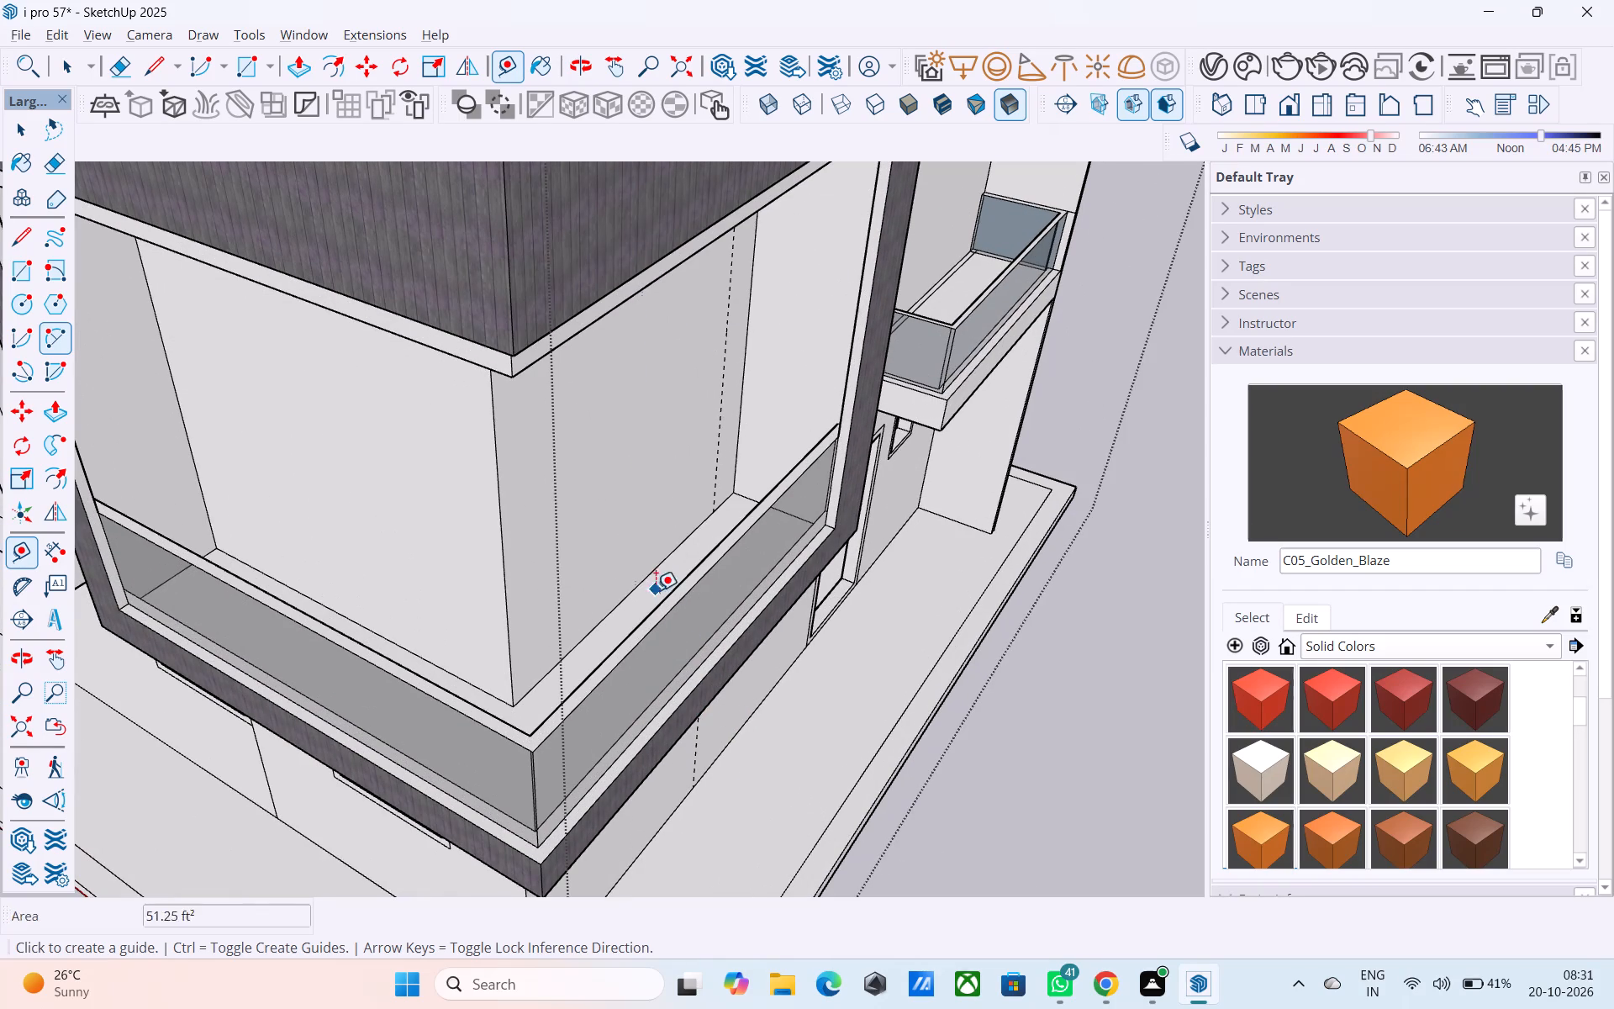
pyautogui.click(651, 580)
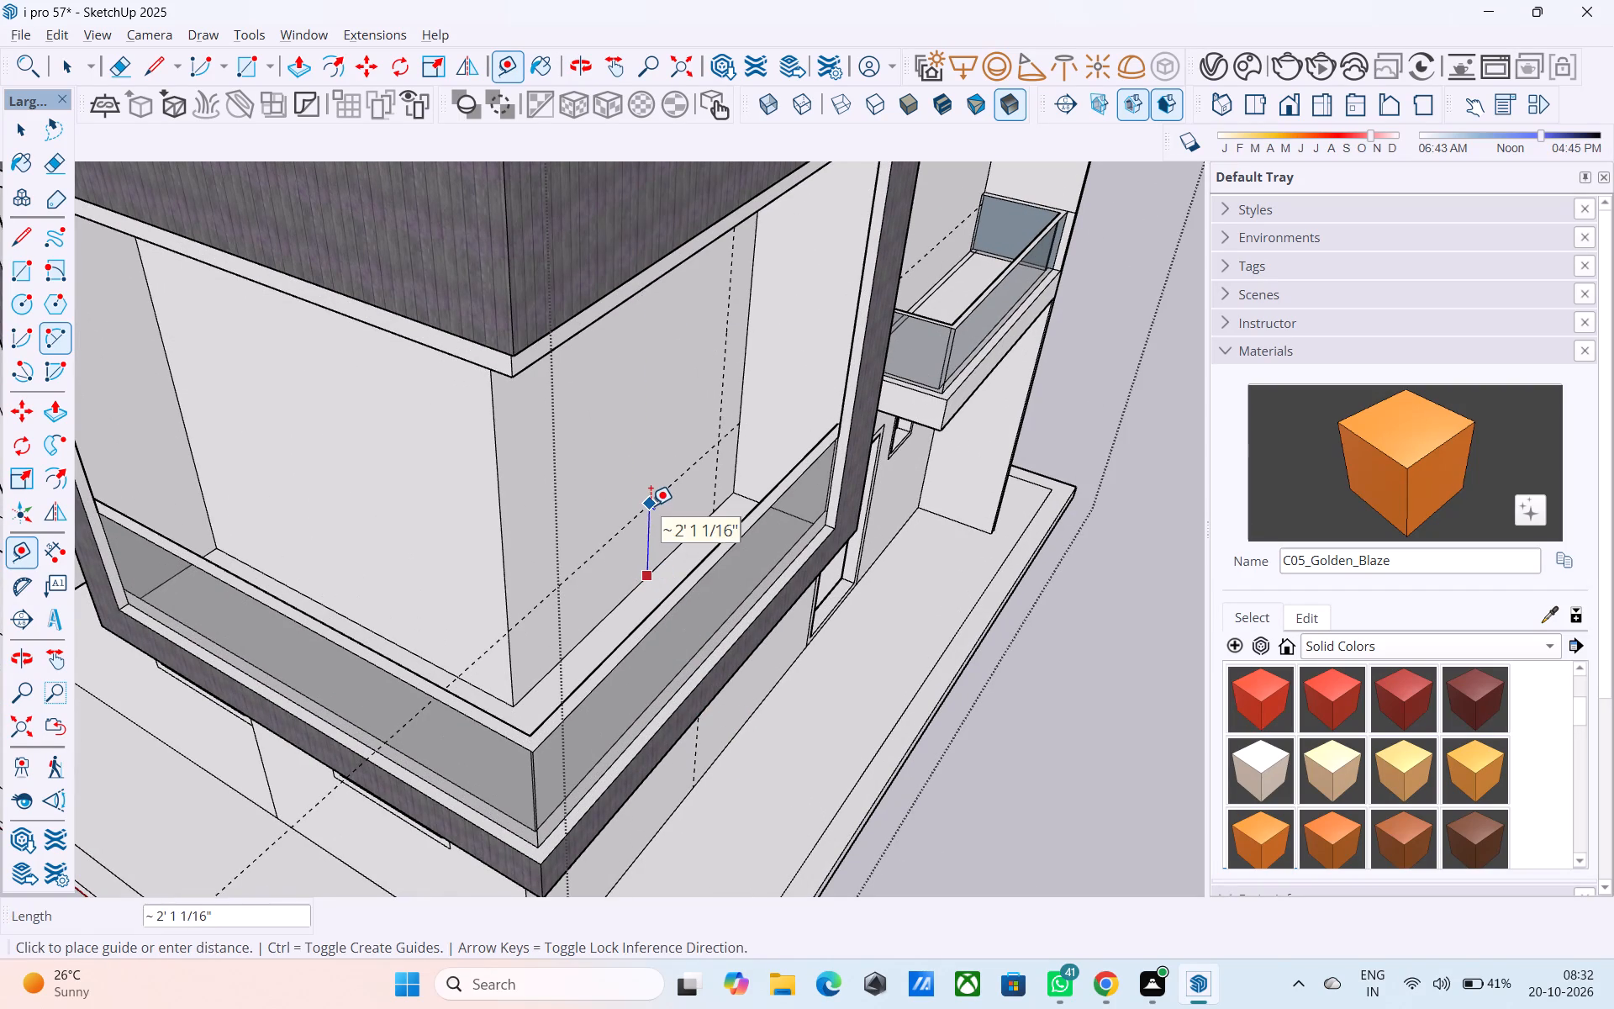
pyautogui.write("3'")
pyautogui.press('Return')
pyautogui.press('space')
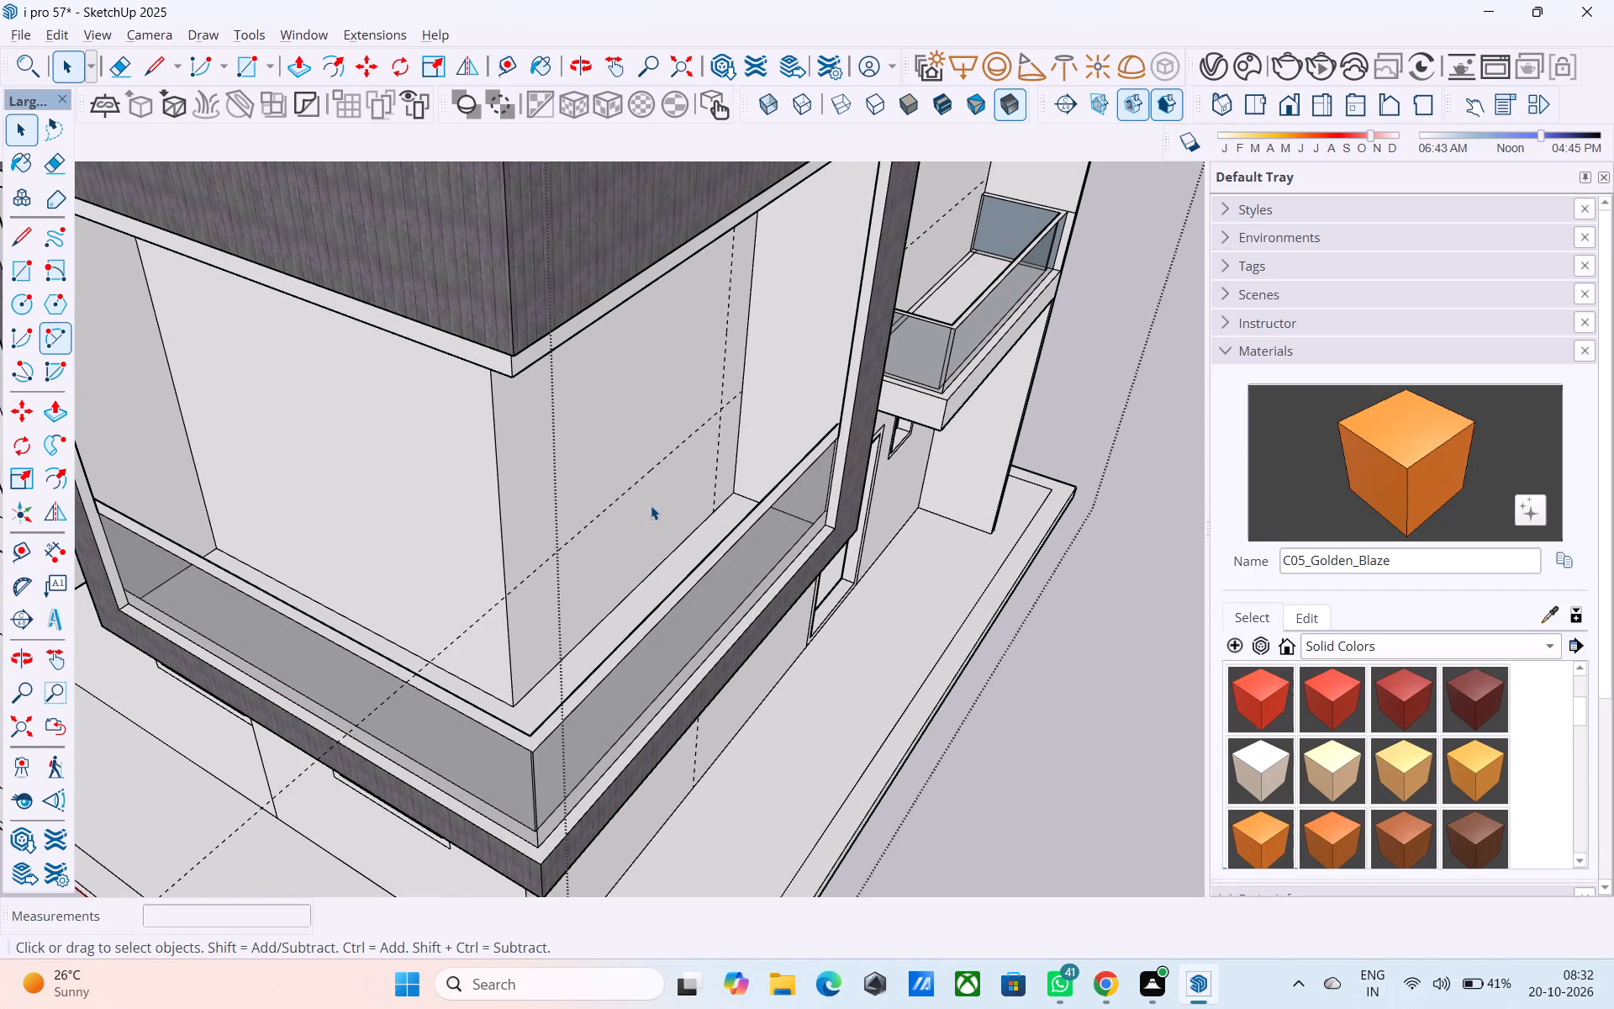
# Draw a window rectangle up from the guides' intersection on the recessed balcony wall, entering 3',4' and correcting it to 4',3'.
pyautogui.scroll(-2, 655, 513)
pyautogui.moveTo(667, 553); pyautogui.dragTo(511, 434, button='middle')
pyautogui.scroll(-8, 626, 608)
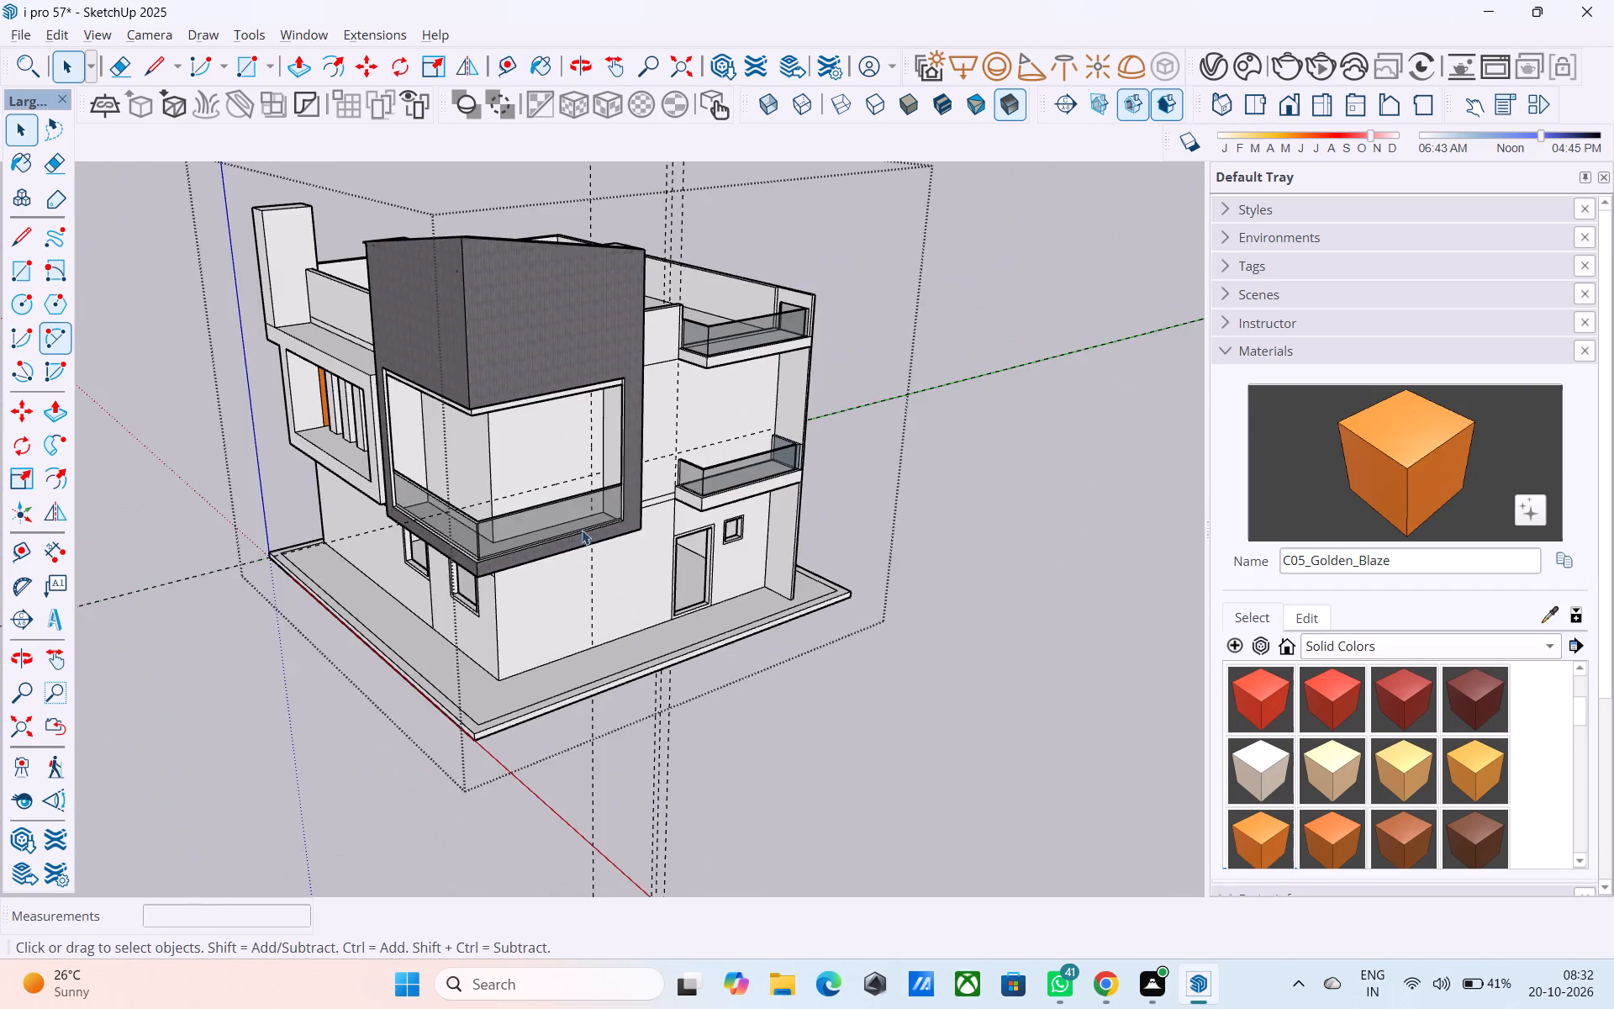
pyautogui.scroll(4, 509, 370)
pyautogui.moveTo(506, 367); pyautogui.dragTo(491, 359, button='middle')
pyautogui.scroll(3, 491, 359)
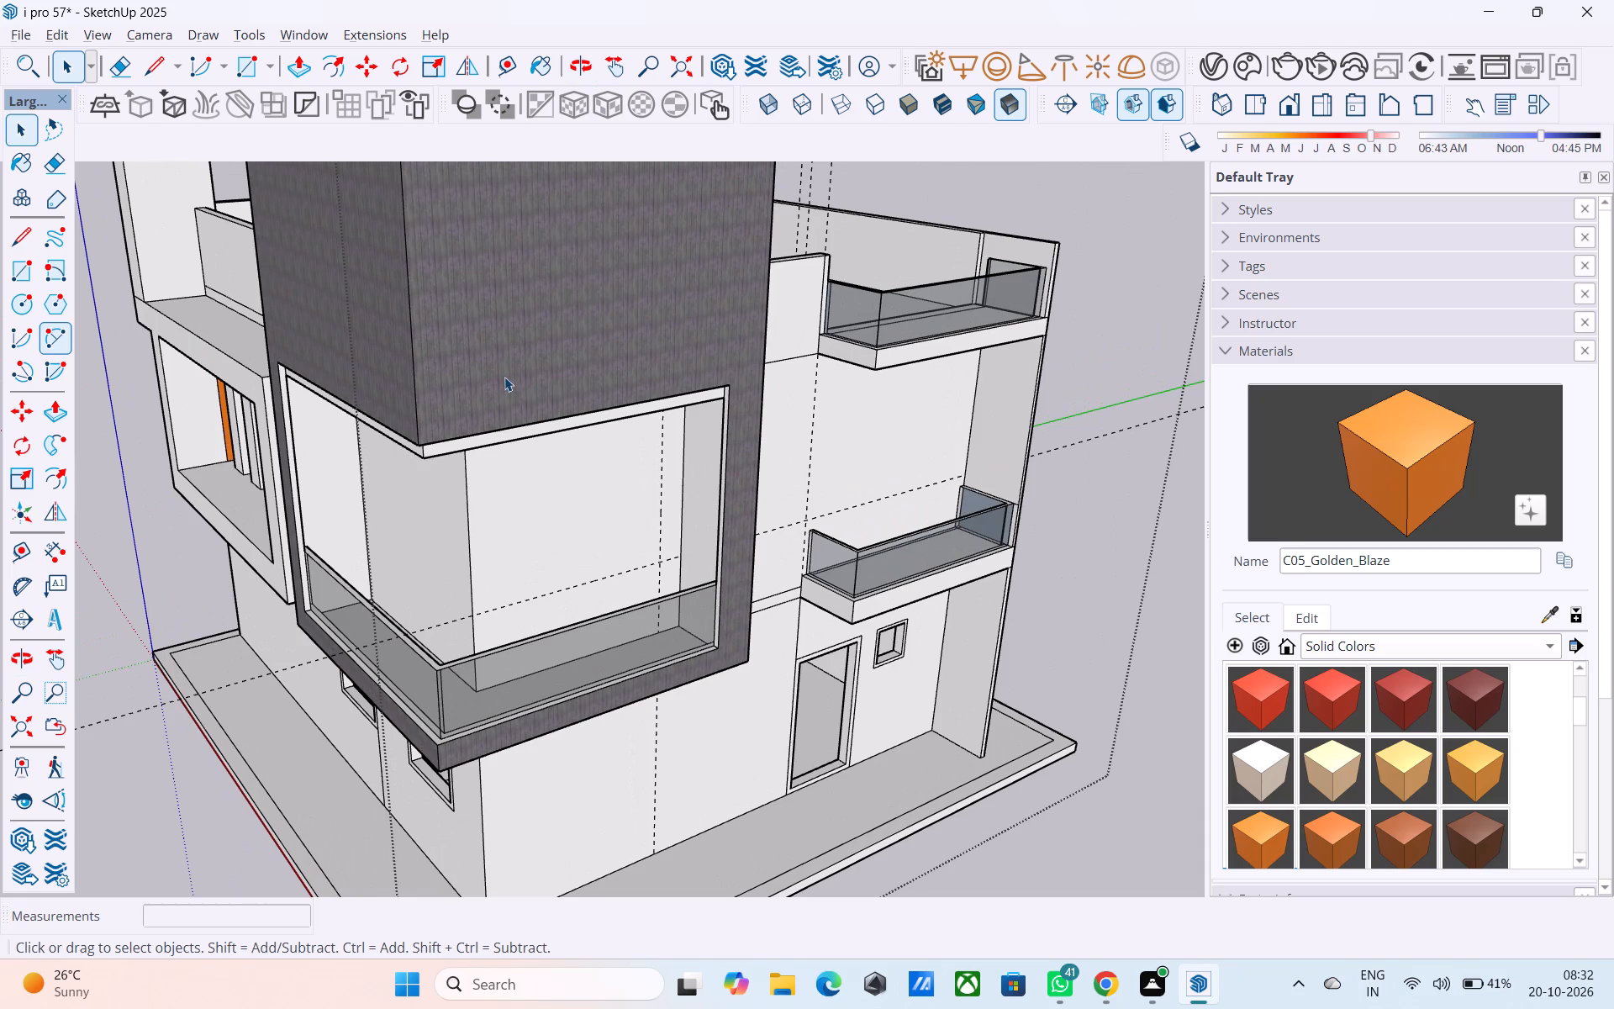
pyautogui.press('r')
pyautogui.scroll(7, 657, 514)
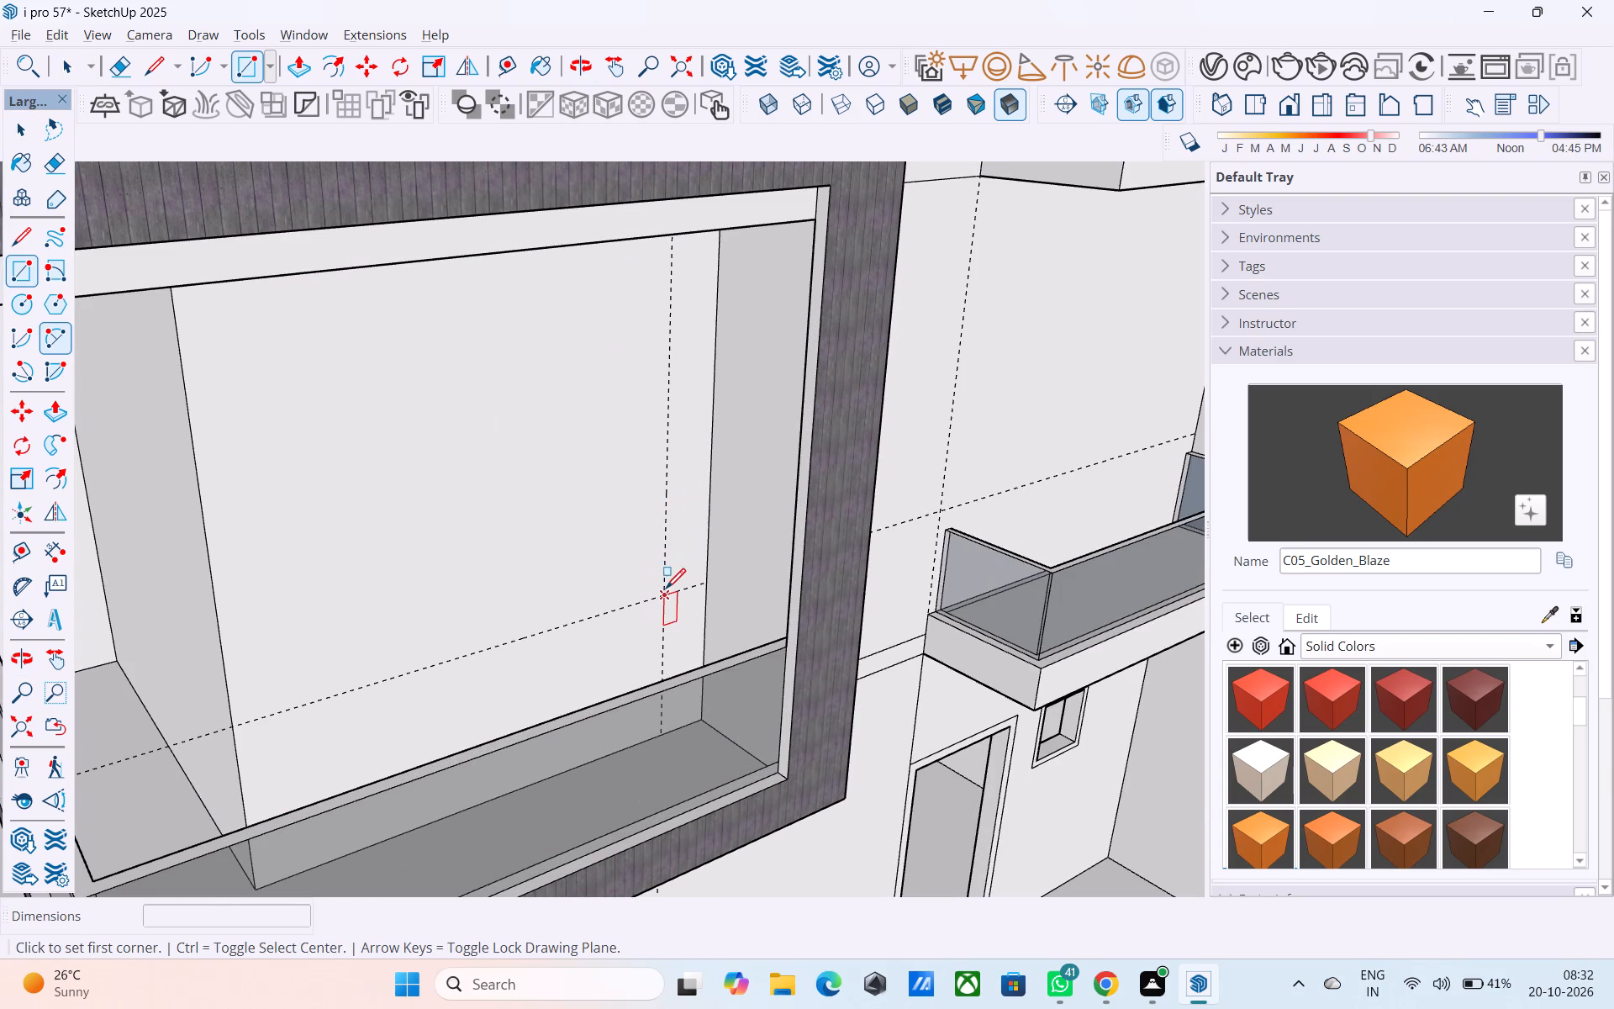
pyautogui.click(666, 590)
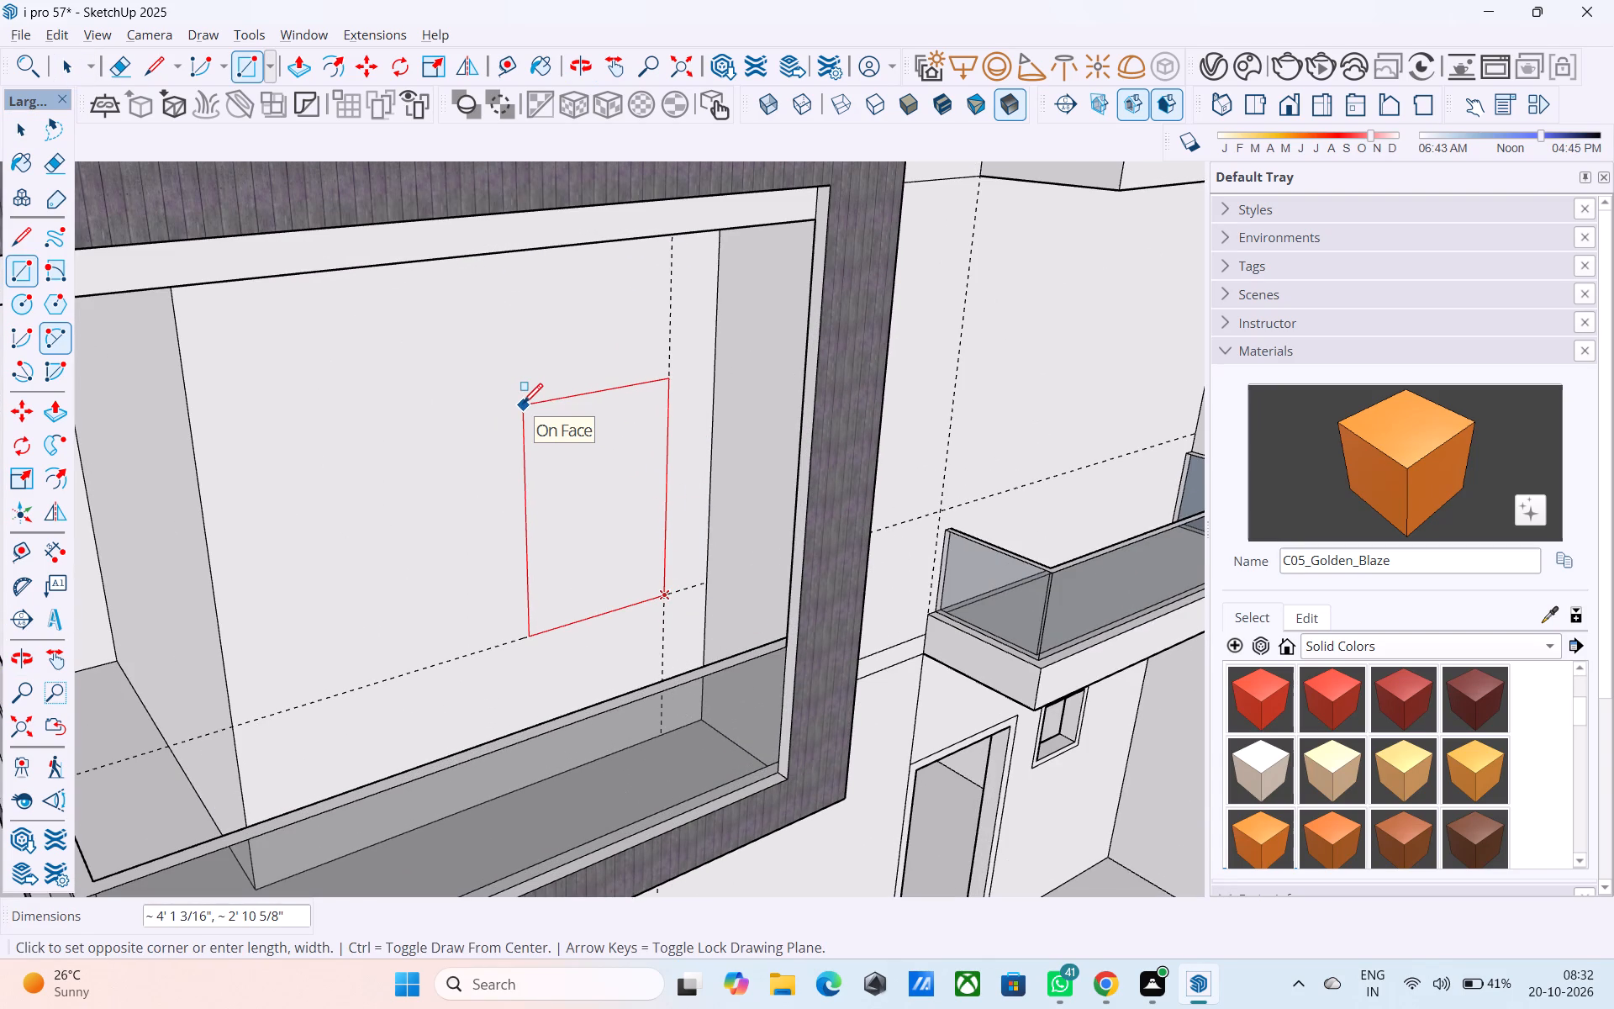
pyautogui.write("3',4'")
pyautogui.press('Return')
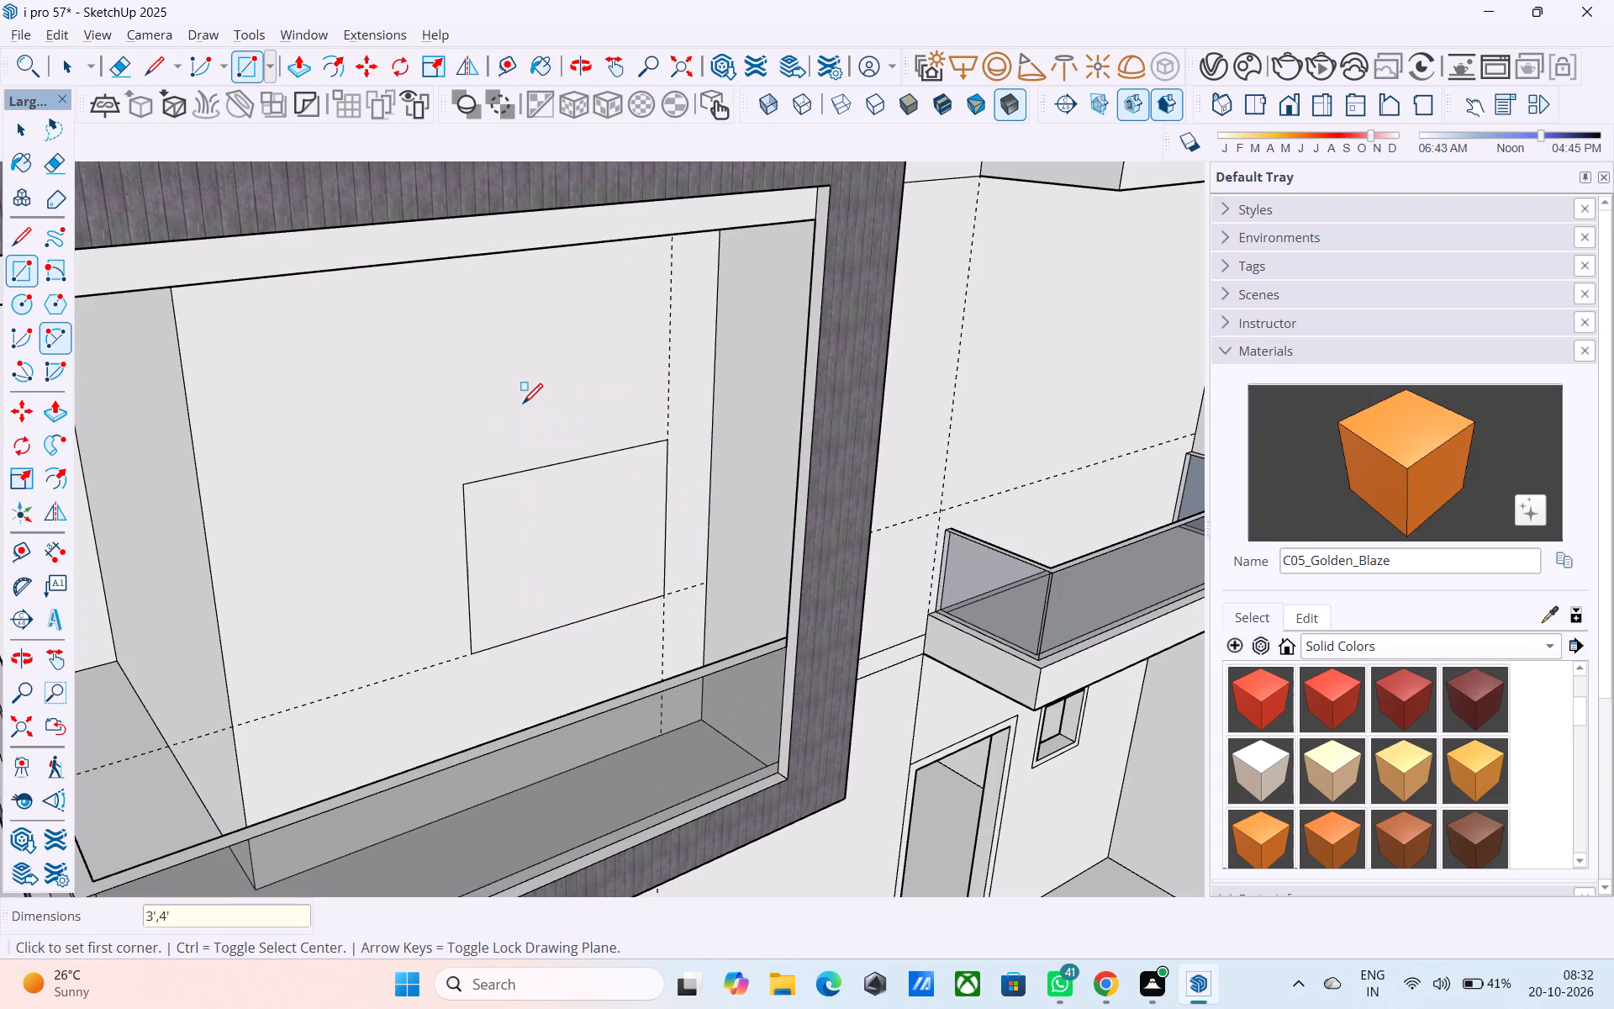
pyautogui.write("4',3'")
pyautogui.press('Return')
# Place a vertical guide on the adjoining recessed balcony wall, offset 1' from its outer corner edge, and change the offset to 2'.
pyautogui.scroll(-3, 523, 404)
pyautogui.moveTo(524, 403); pyautogui.dragTo(563, 417, button='middle')
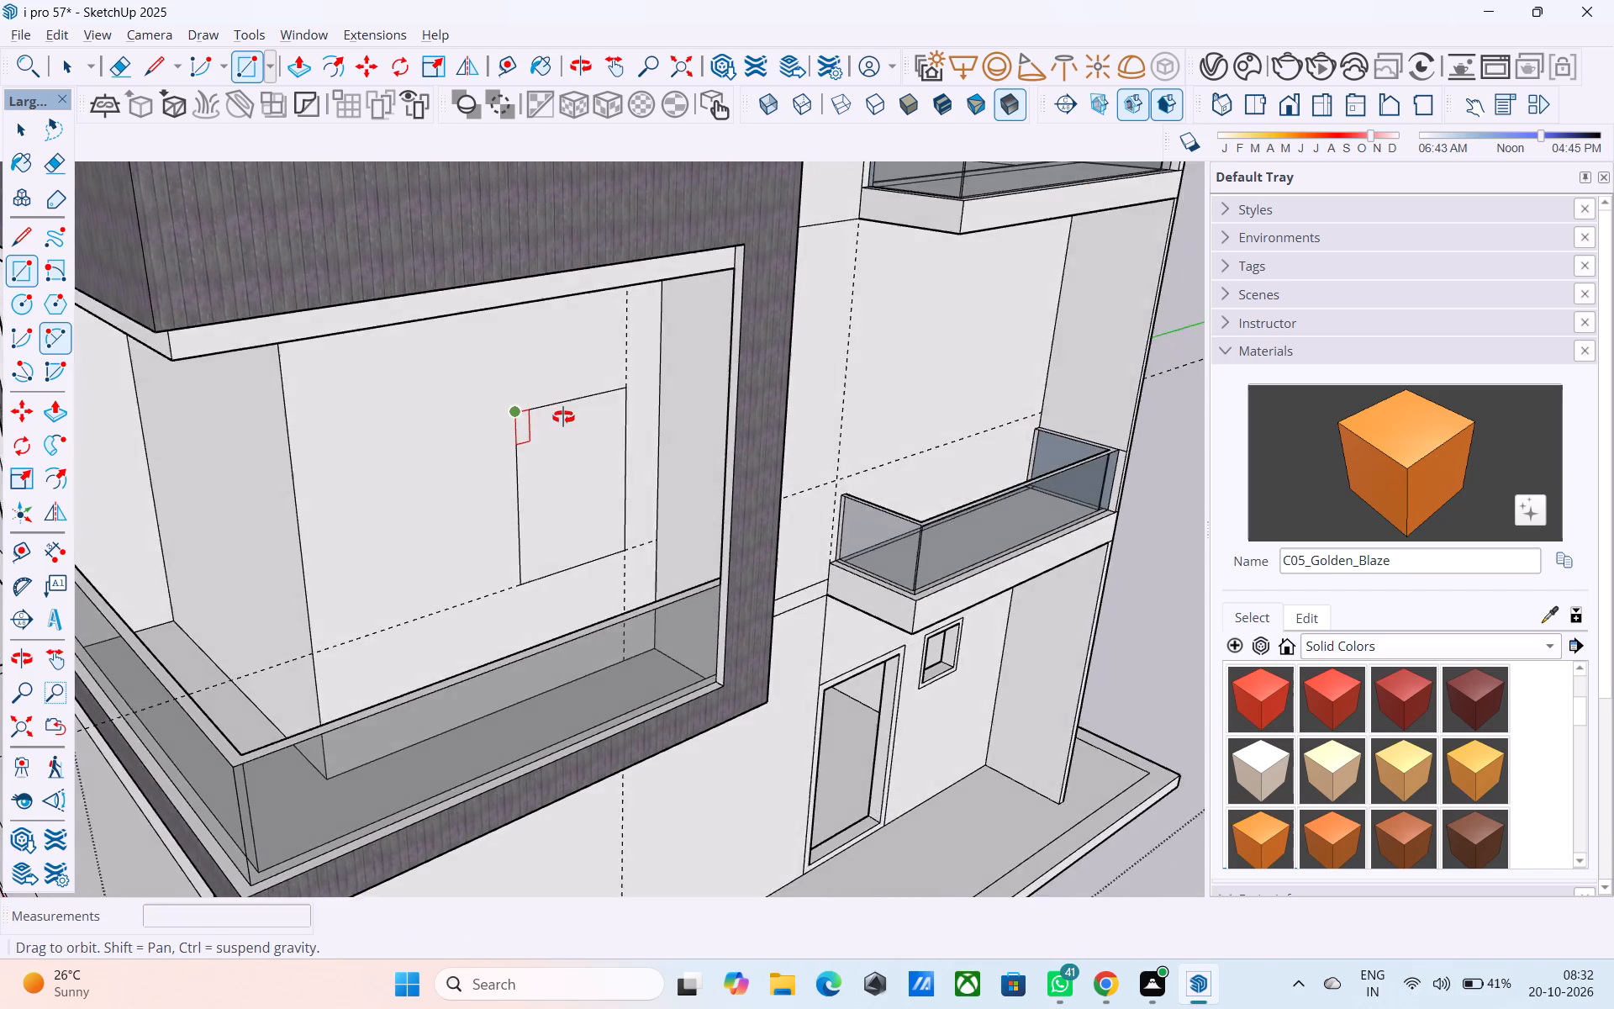
pyautogui.moveTo(563, 417); pyautogui.dragTo(633, 483, button='middle')
pyautogui.moveTo(462, 515); pyautogui.dragTo(531, 519, button='middle')
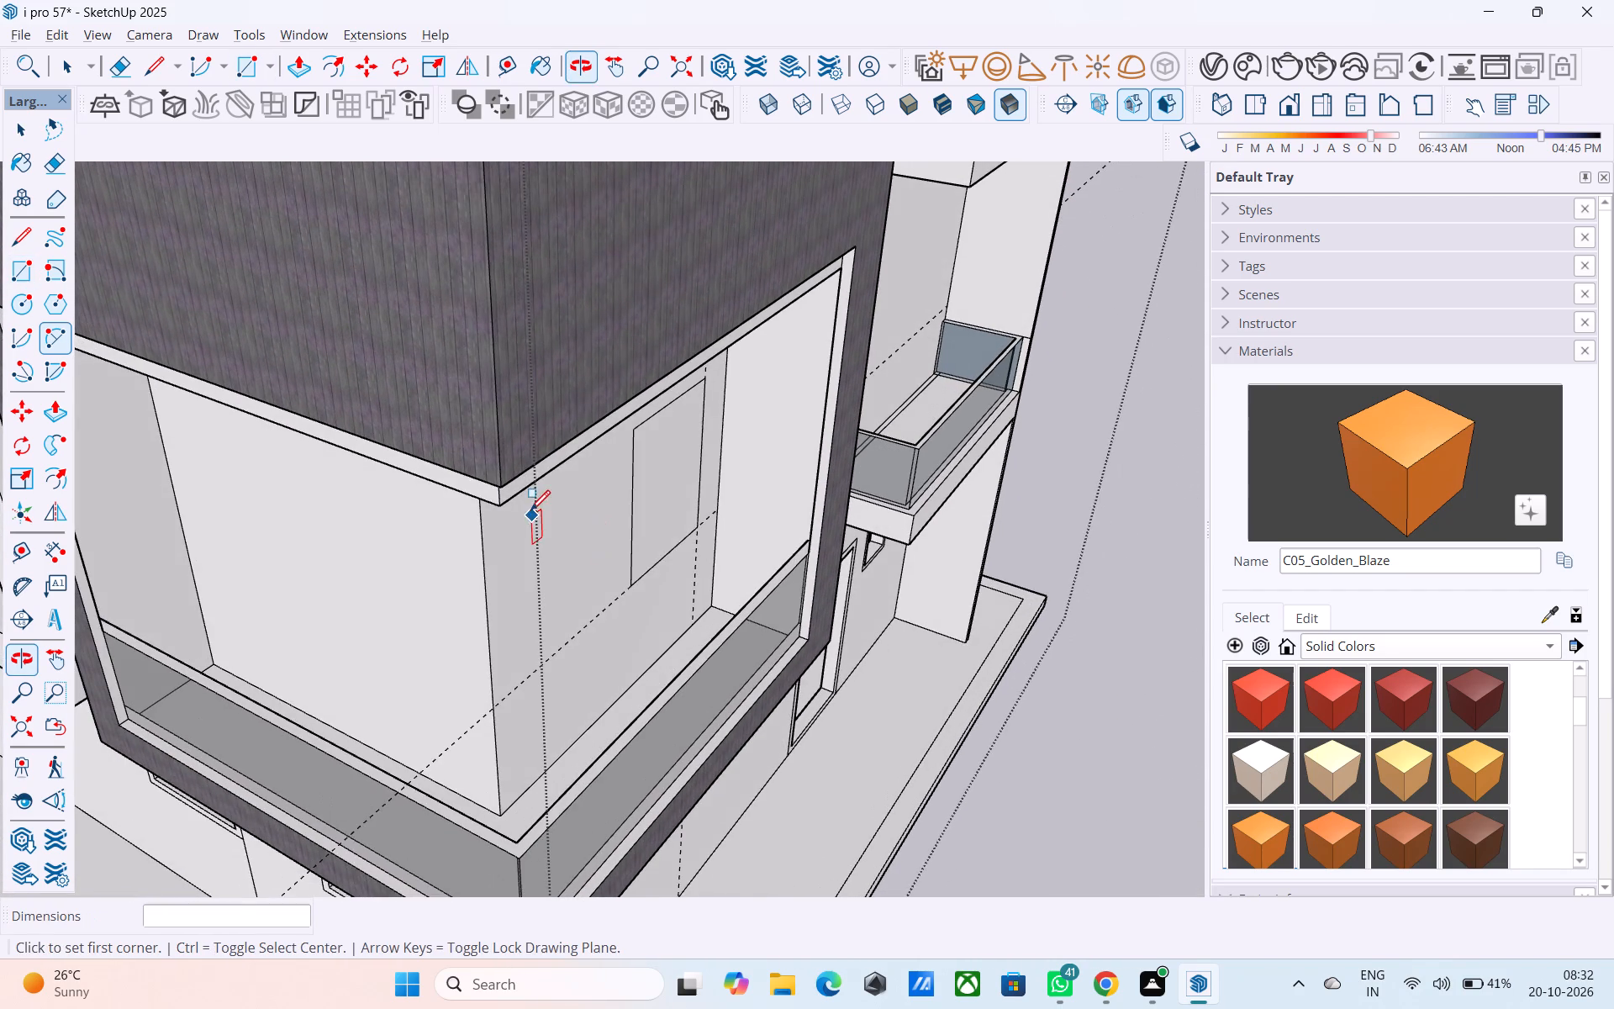
pyautogui.scroll(3, 551, 521)
pyautogui.scroll(-3, 525, 563)
pyautogui.moveTo(502, 585); pyautogui.dragTo(636, 449, button='middle')
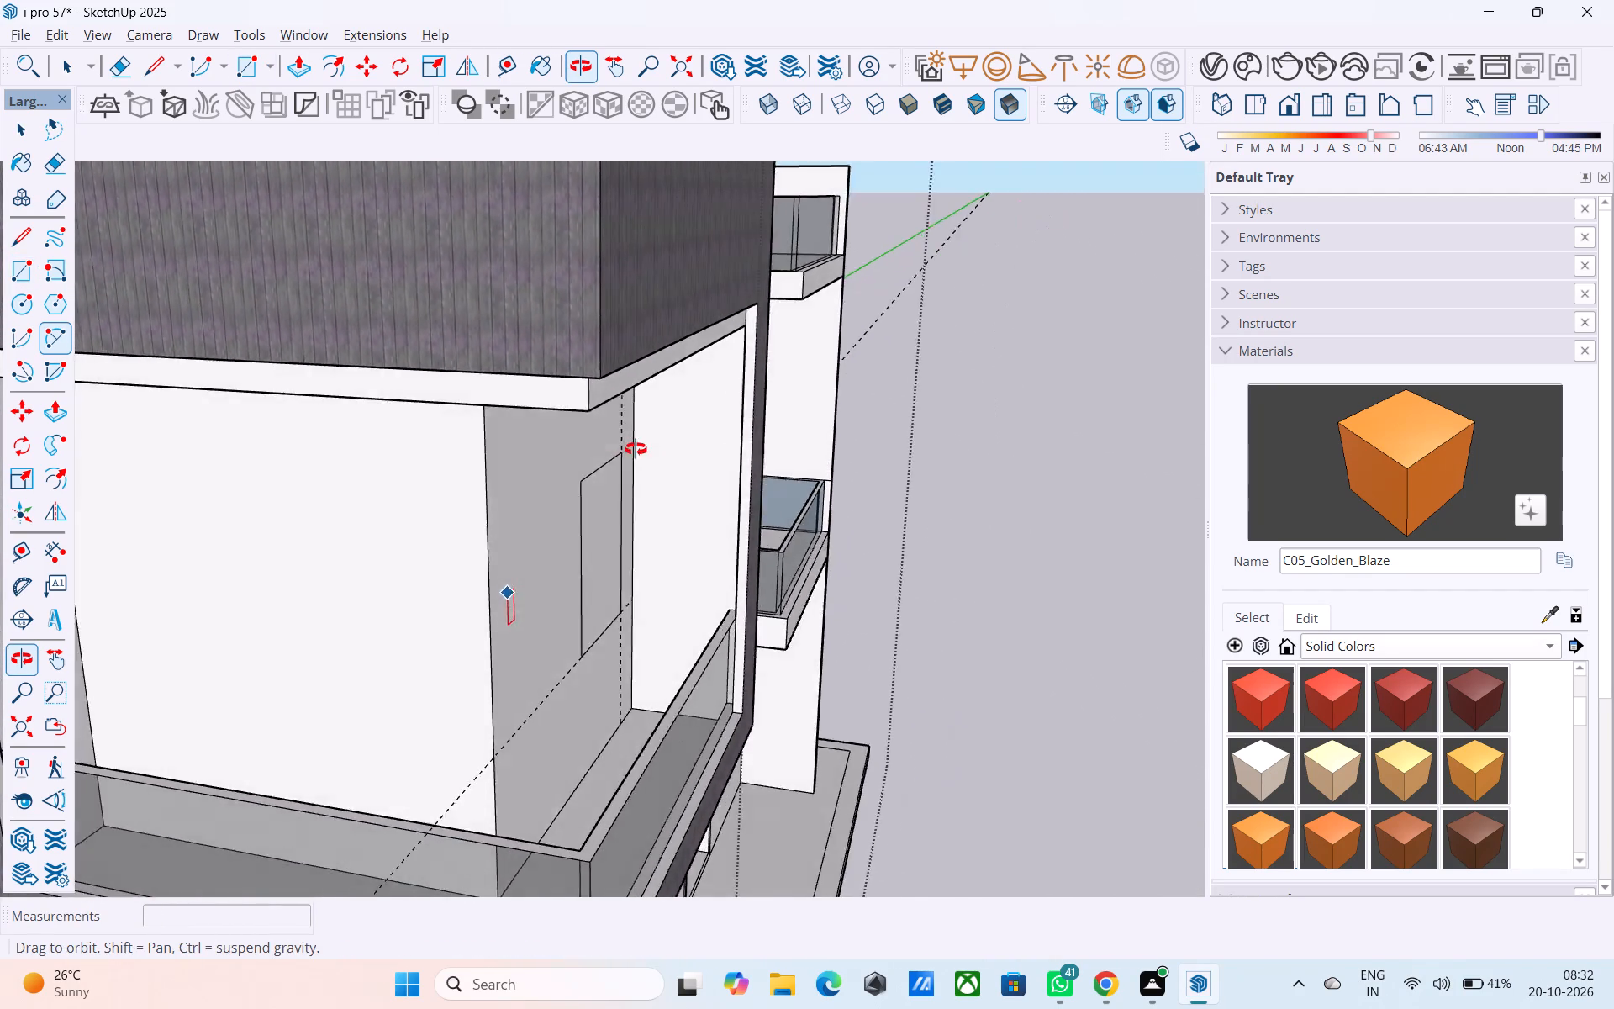
pyautogui.moveTo(636, 449); pyautogui.dragTo(720, 394, button='middle')
pyautogui.scroll(-3, 675, 427)
pyautogui.moveTo(525, 726); pyautogui.dragTo(472, 1008, button='middle')
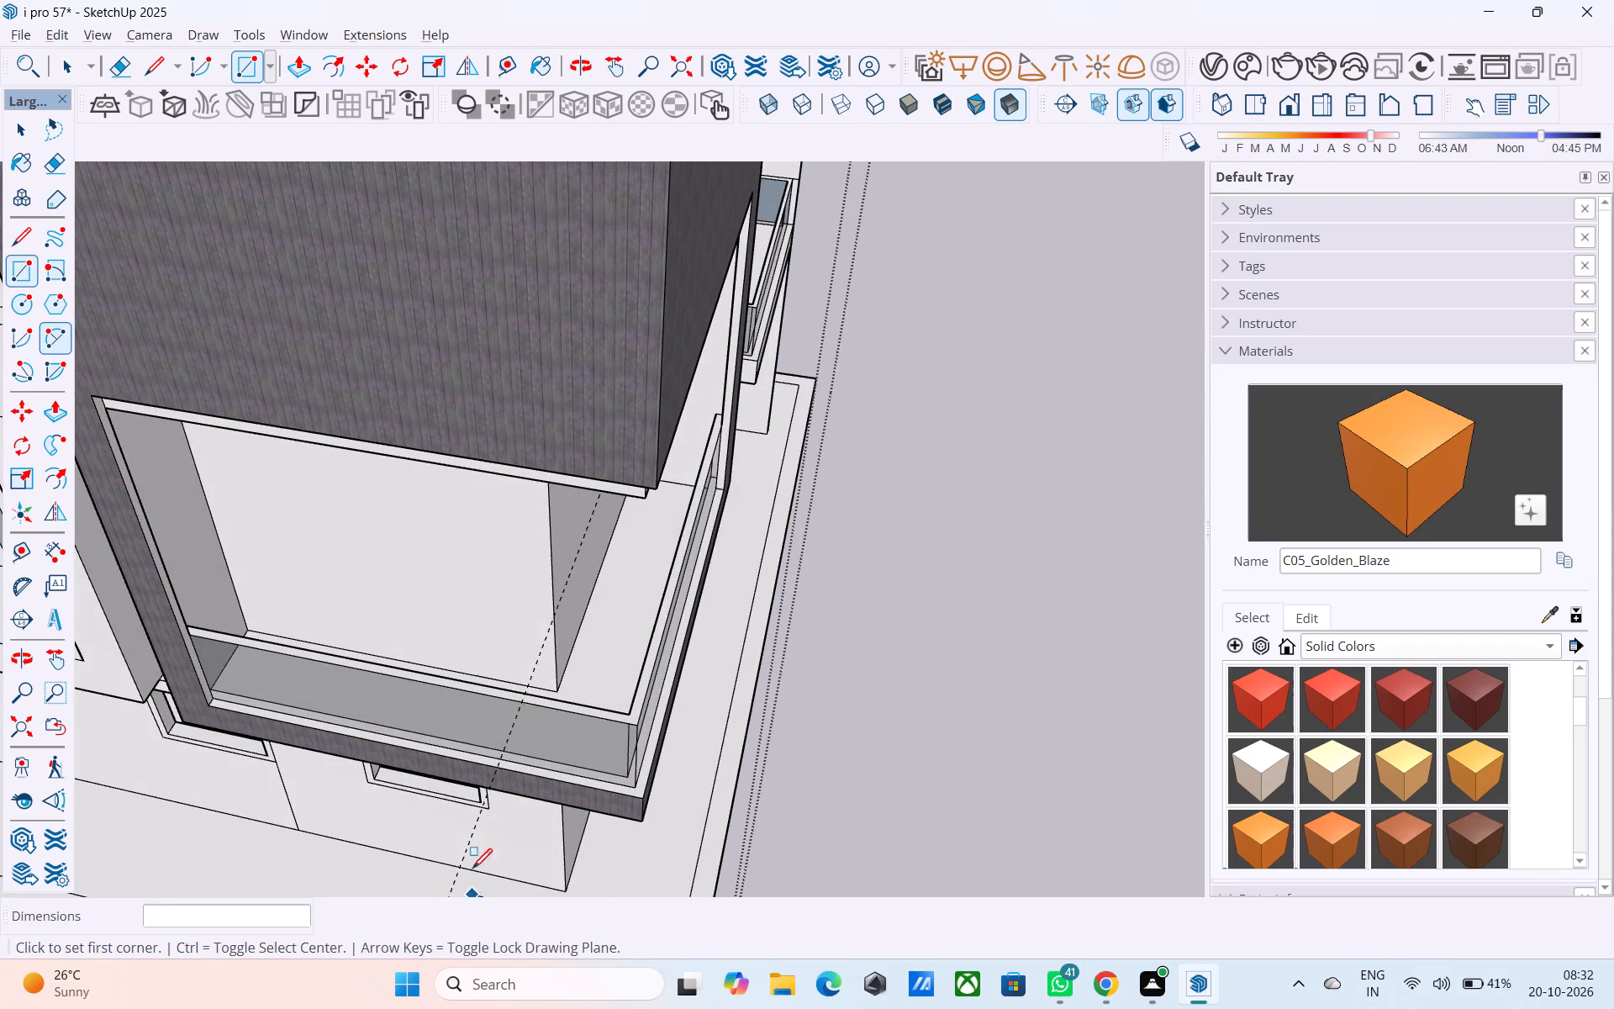
pyautogui.moveTo(468, 647); pyautogui.dragTo(400, 644, button='middle')
pyautogui.scroll(5, 418, 661)
pyautogui.moveTo(403, 669); pyautogui.dragTo(477, 690, button='middle')
pyautogui.scroll(-4, 483, 685)
pyautogui.press('t')
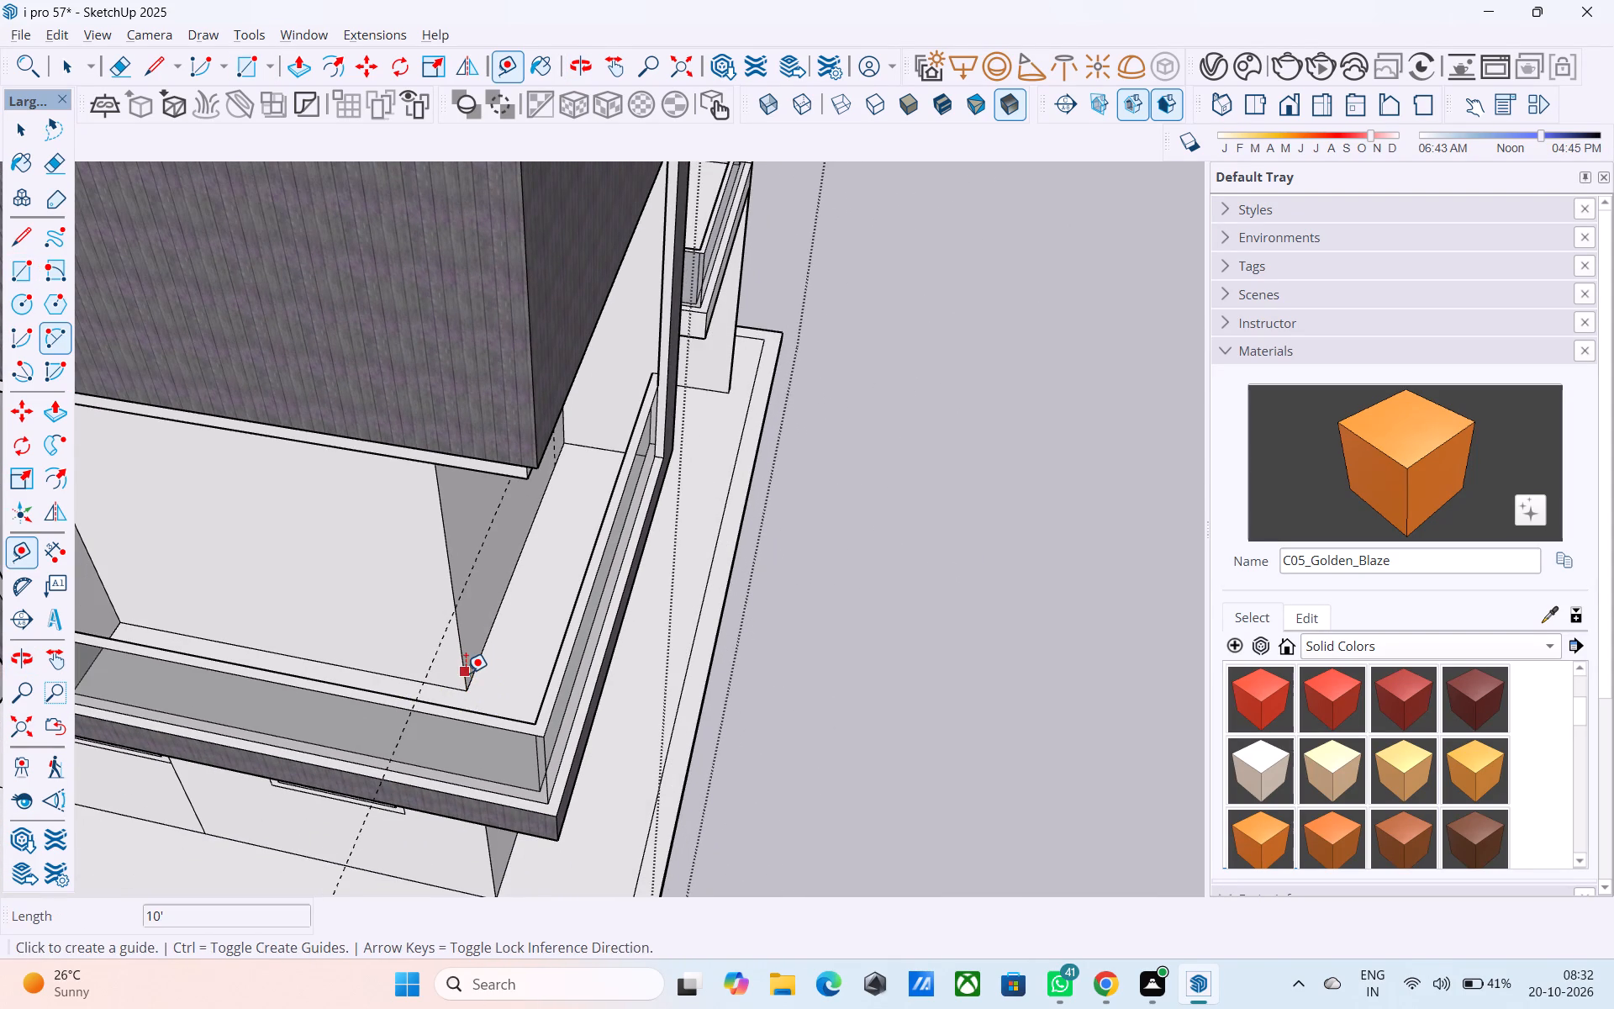
pyautogui.click(465, 672)
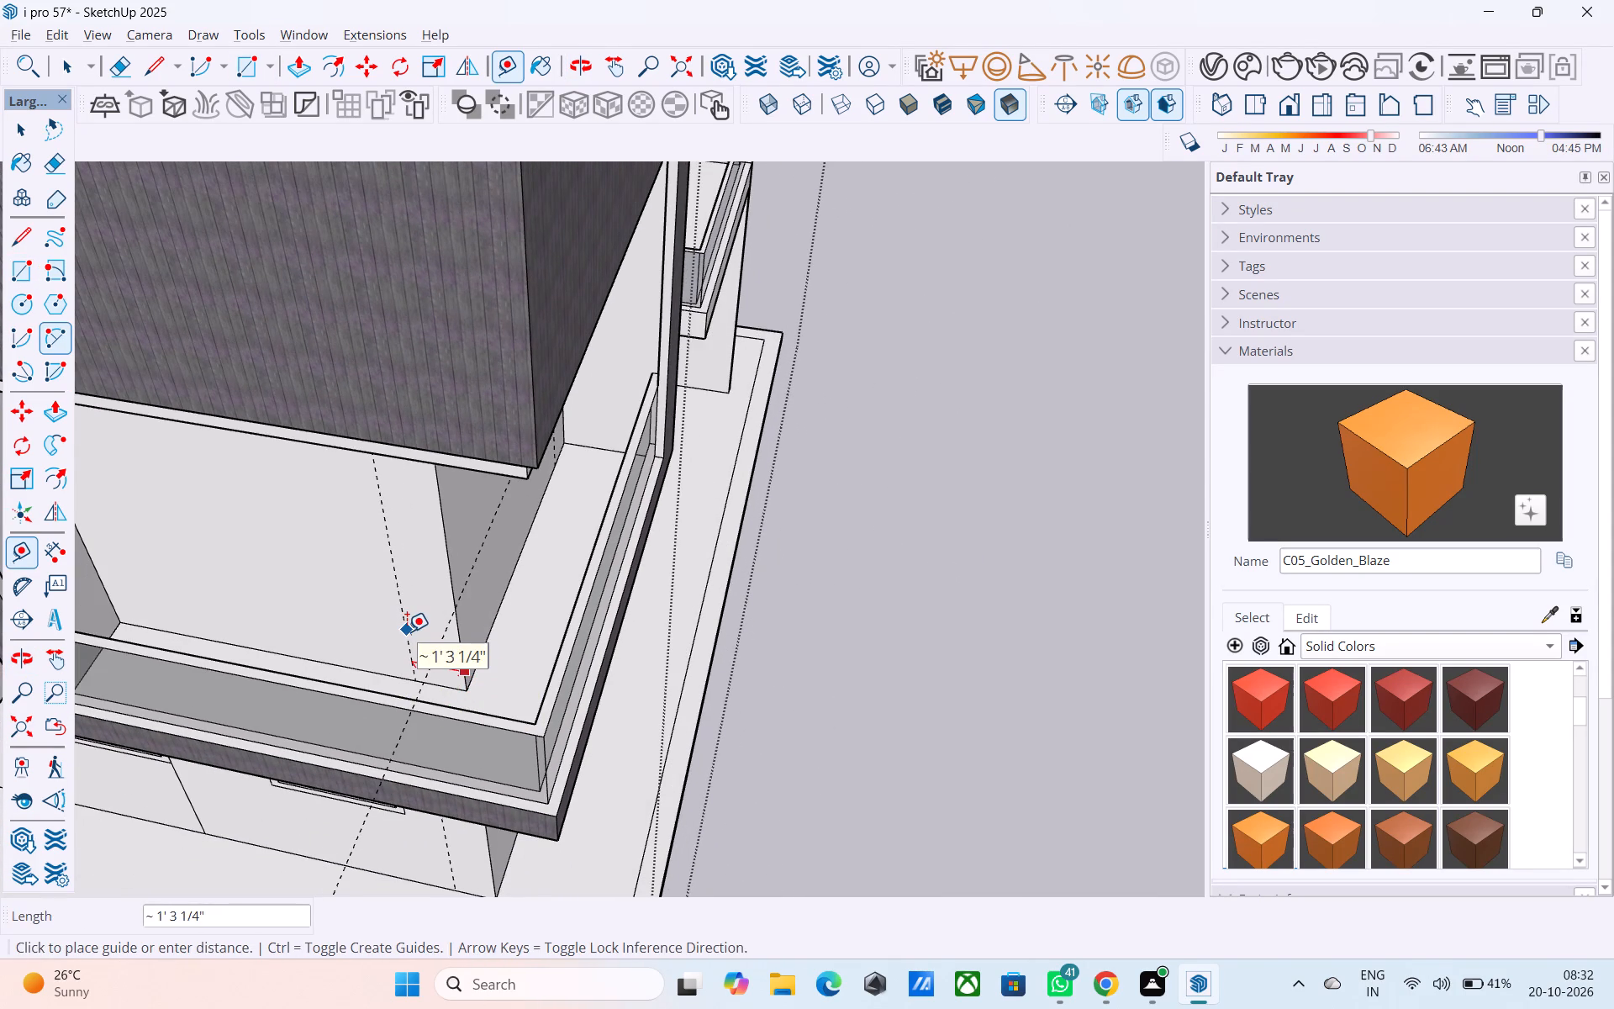
pyautogui.write("1'")
pyautogui.press('Return')
pyautogui.write("2'")
pyautogui.press('Return')
# Draw a door rectangle up from the vertical guide's base on the recessed balcony wall, entering 8',4' and correcting it to 3',8'.
pyautogui.scroll(-8, 407, 633)
pyautogui.moveTo(432, 656); pyautogui.dragTo(485, 545, button='middle')
pyautogui.scroll(8, 493, 544)
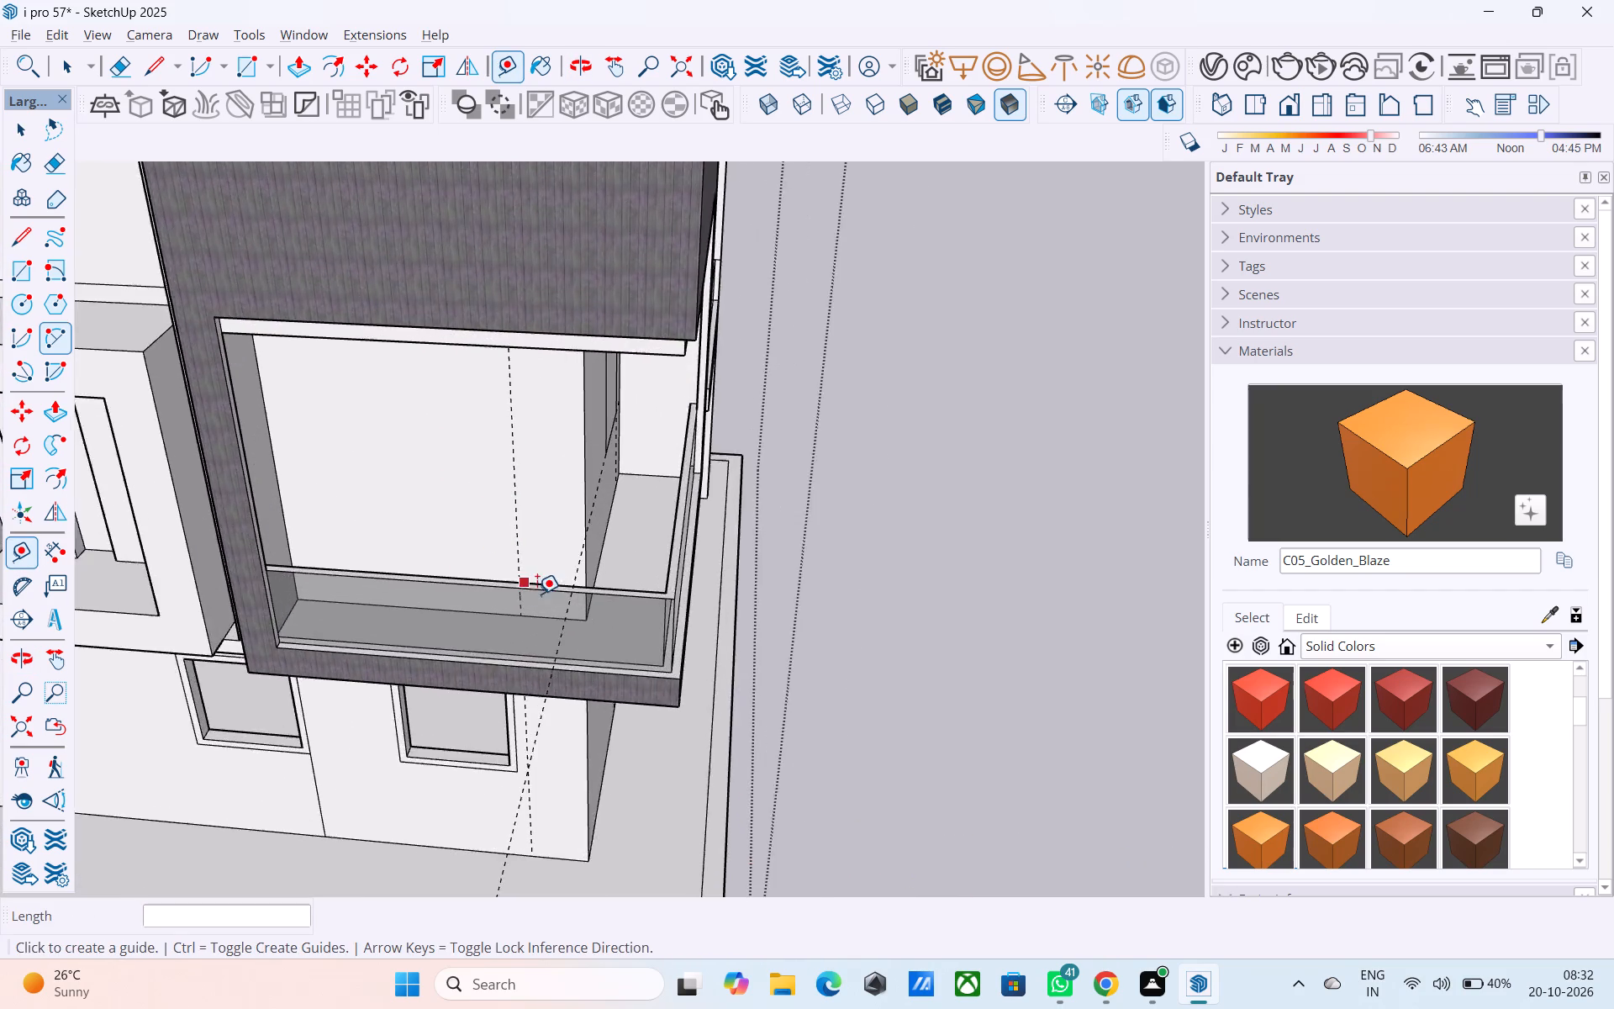
pyautogui.moveTo(541, 622); pyautogui.dragTo(545, 821, button='middle')
pyautogui.scroll(1, 545, 820)
pyautogui.scroll(9, 515, 542)
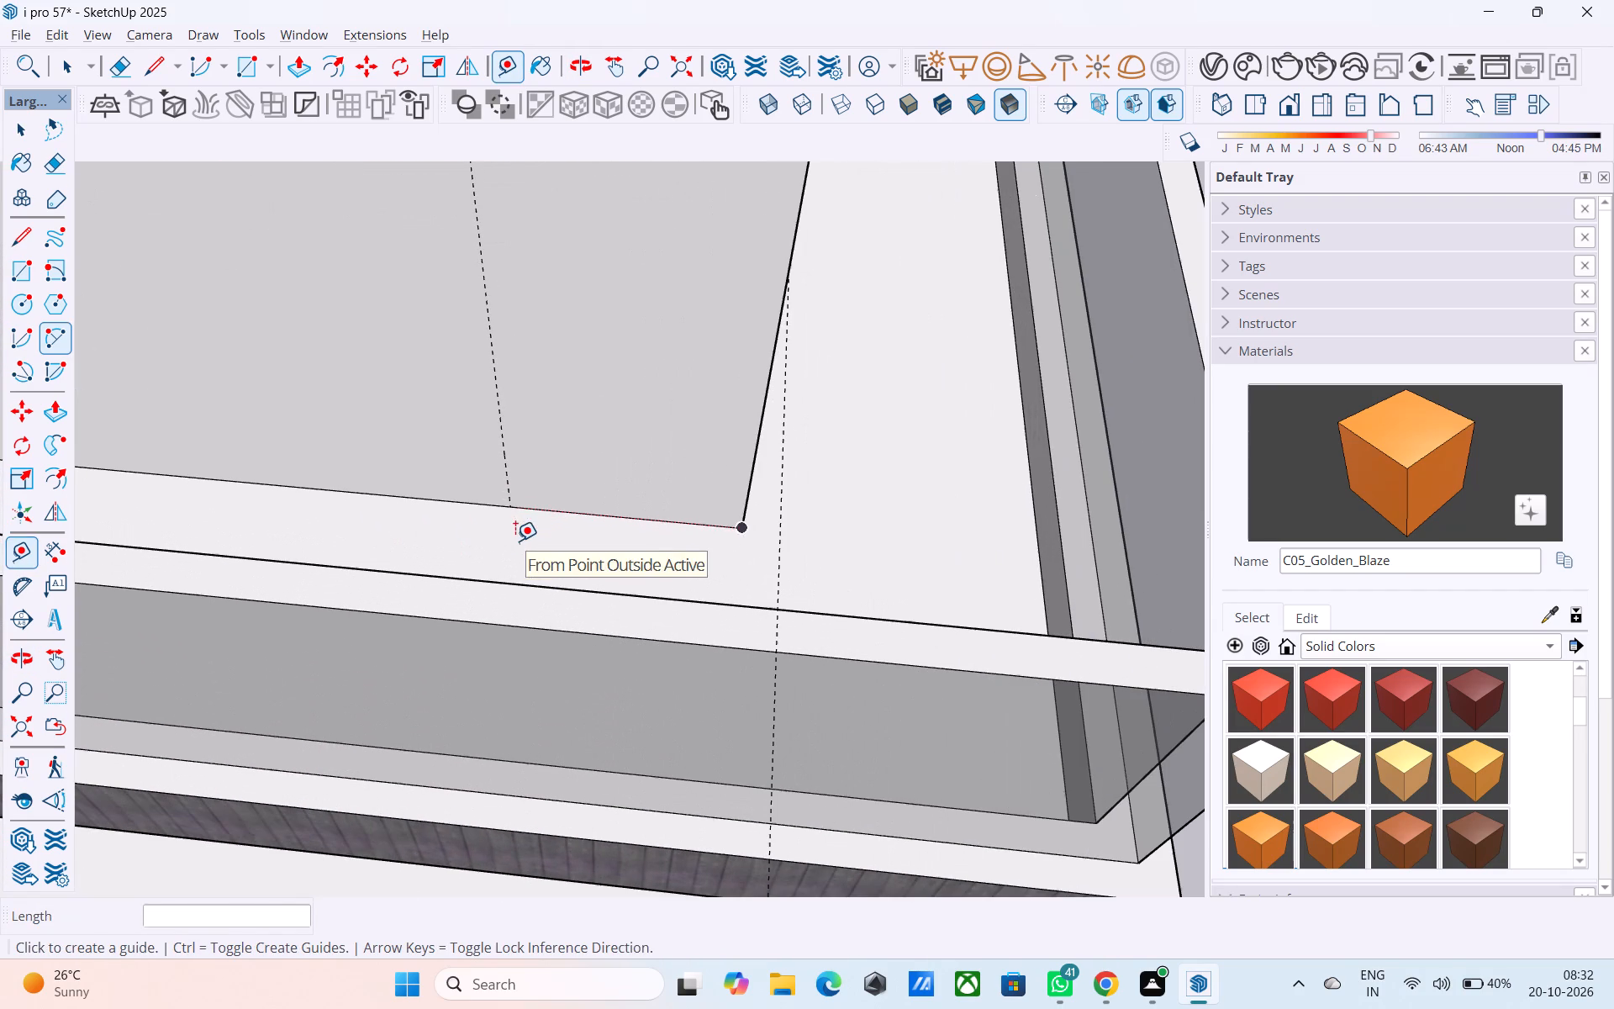
pyautogui.press('r')
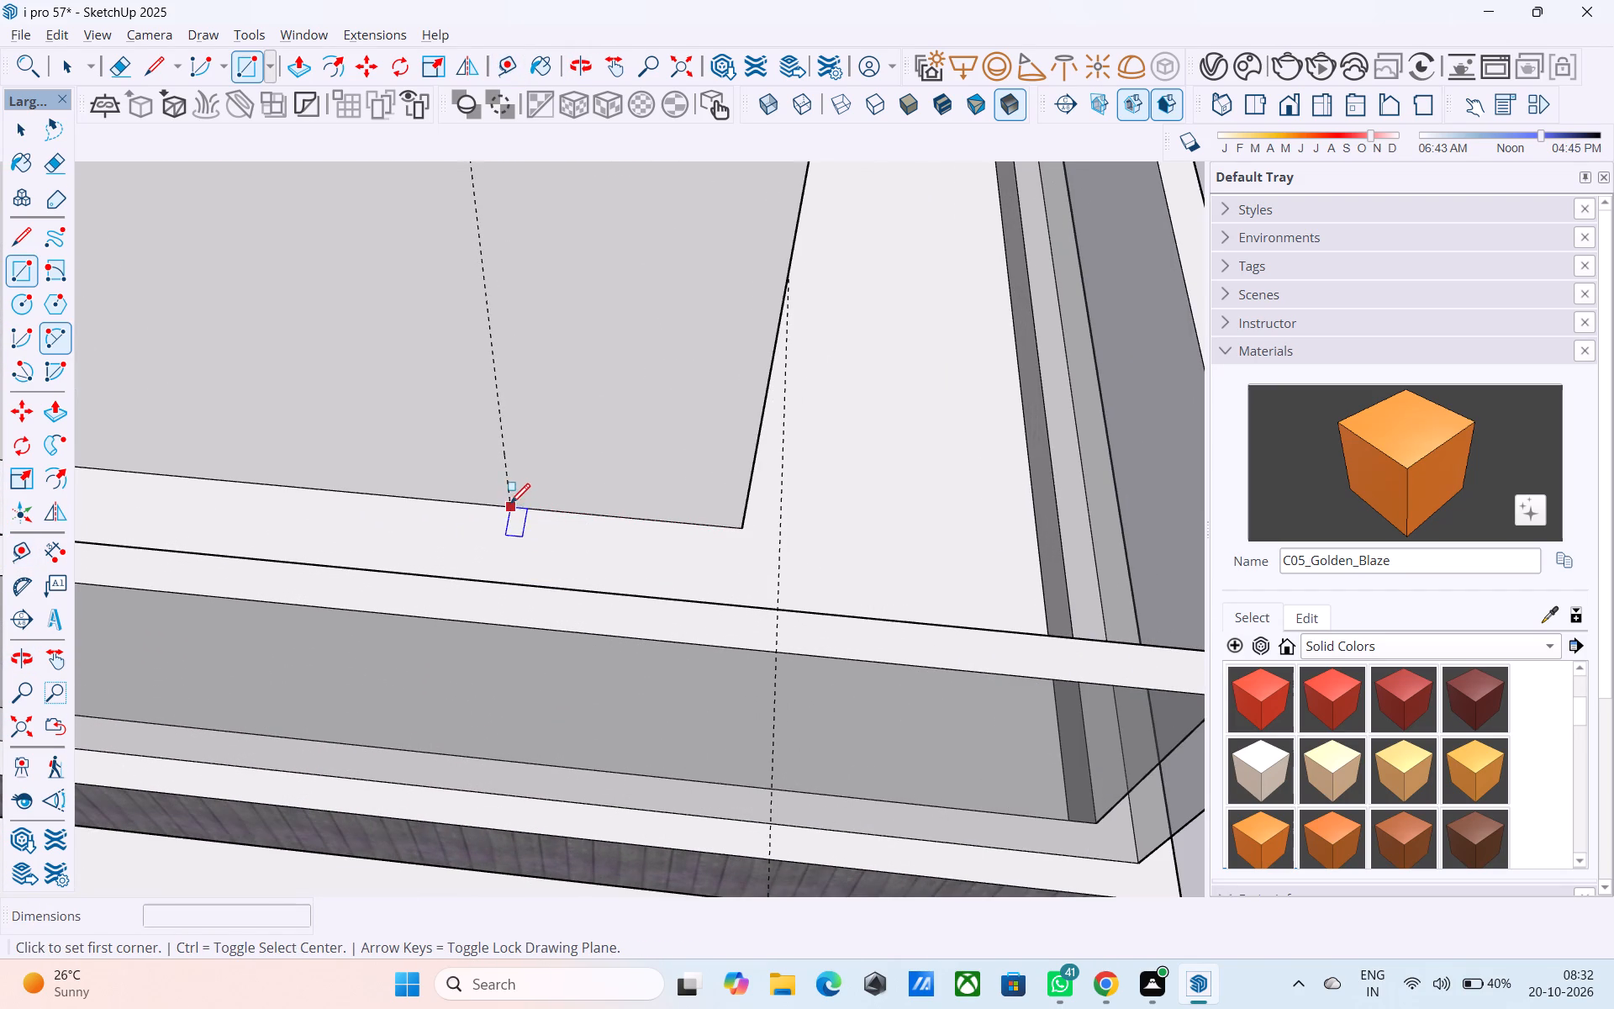
pyautogui.scroll(-2, 509, 504)
pyautogui.moveTo(509, 502); pyautogui.dragTo(503, 651, button='middle')
pyautogui.scroll(3, 520, 721)
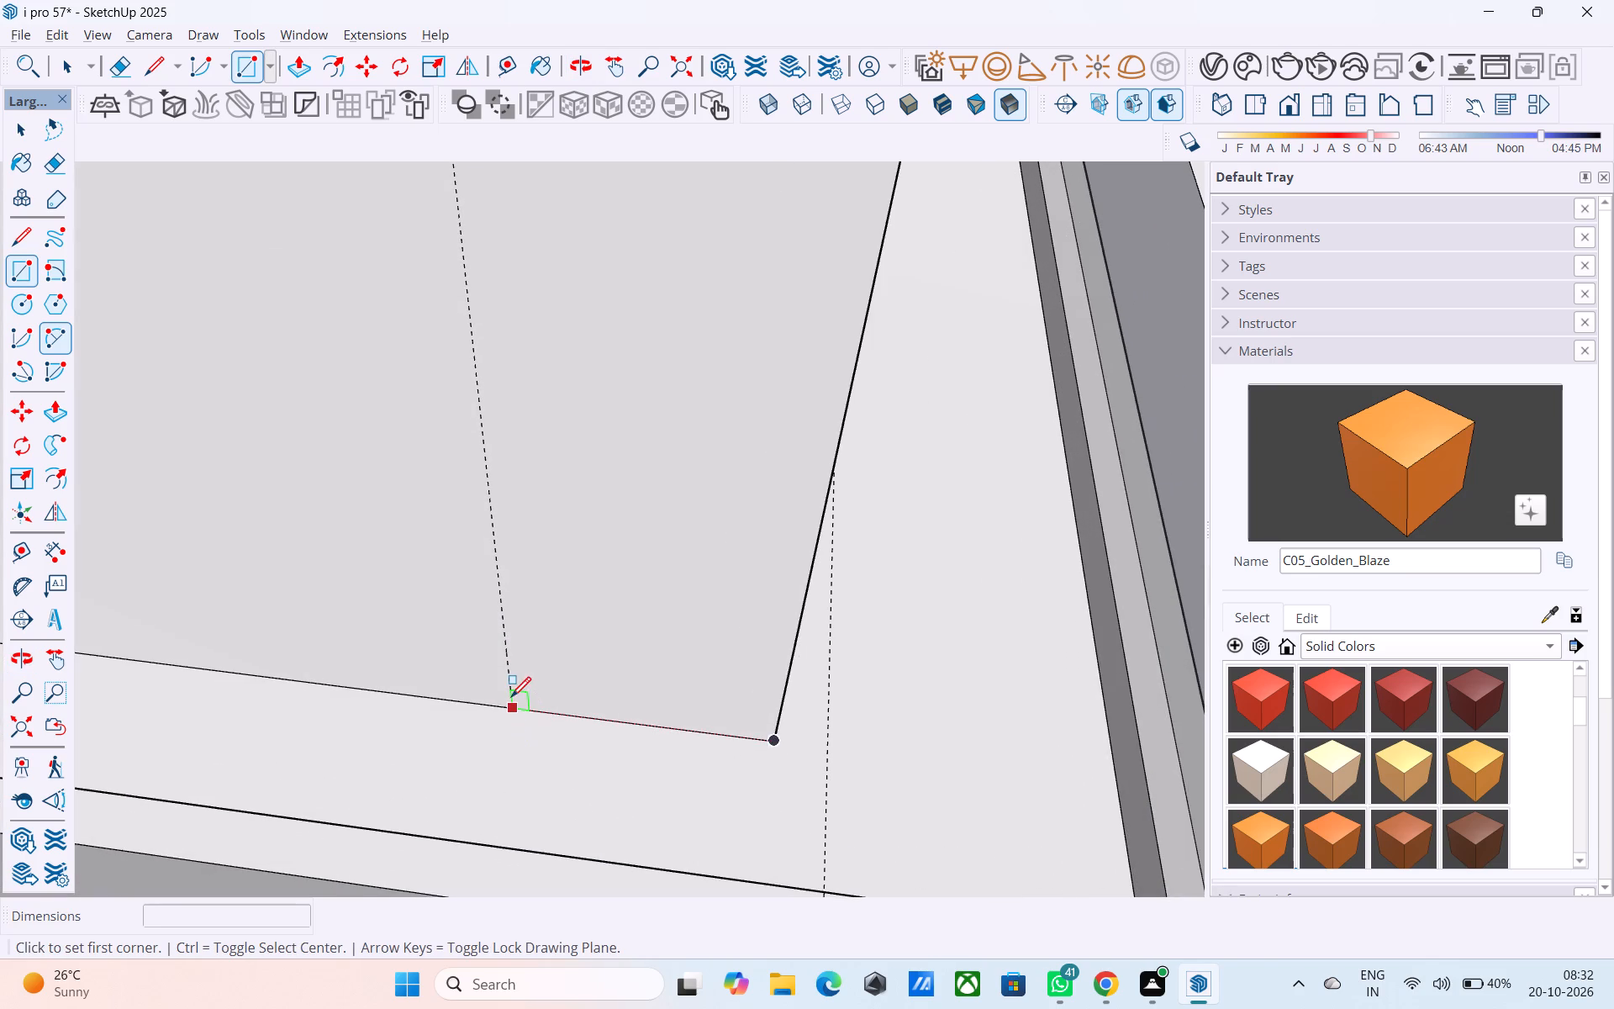
pyautogui.click(513, 711)
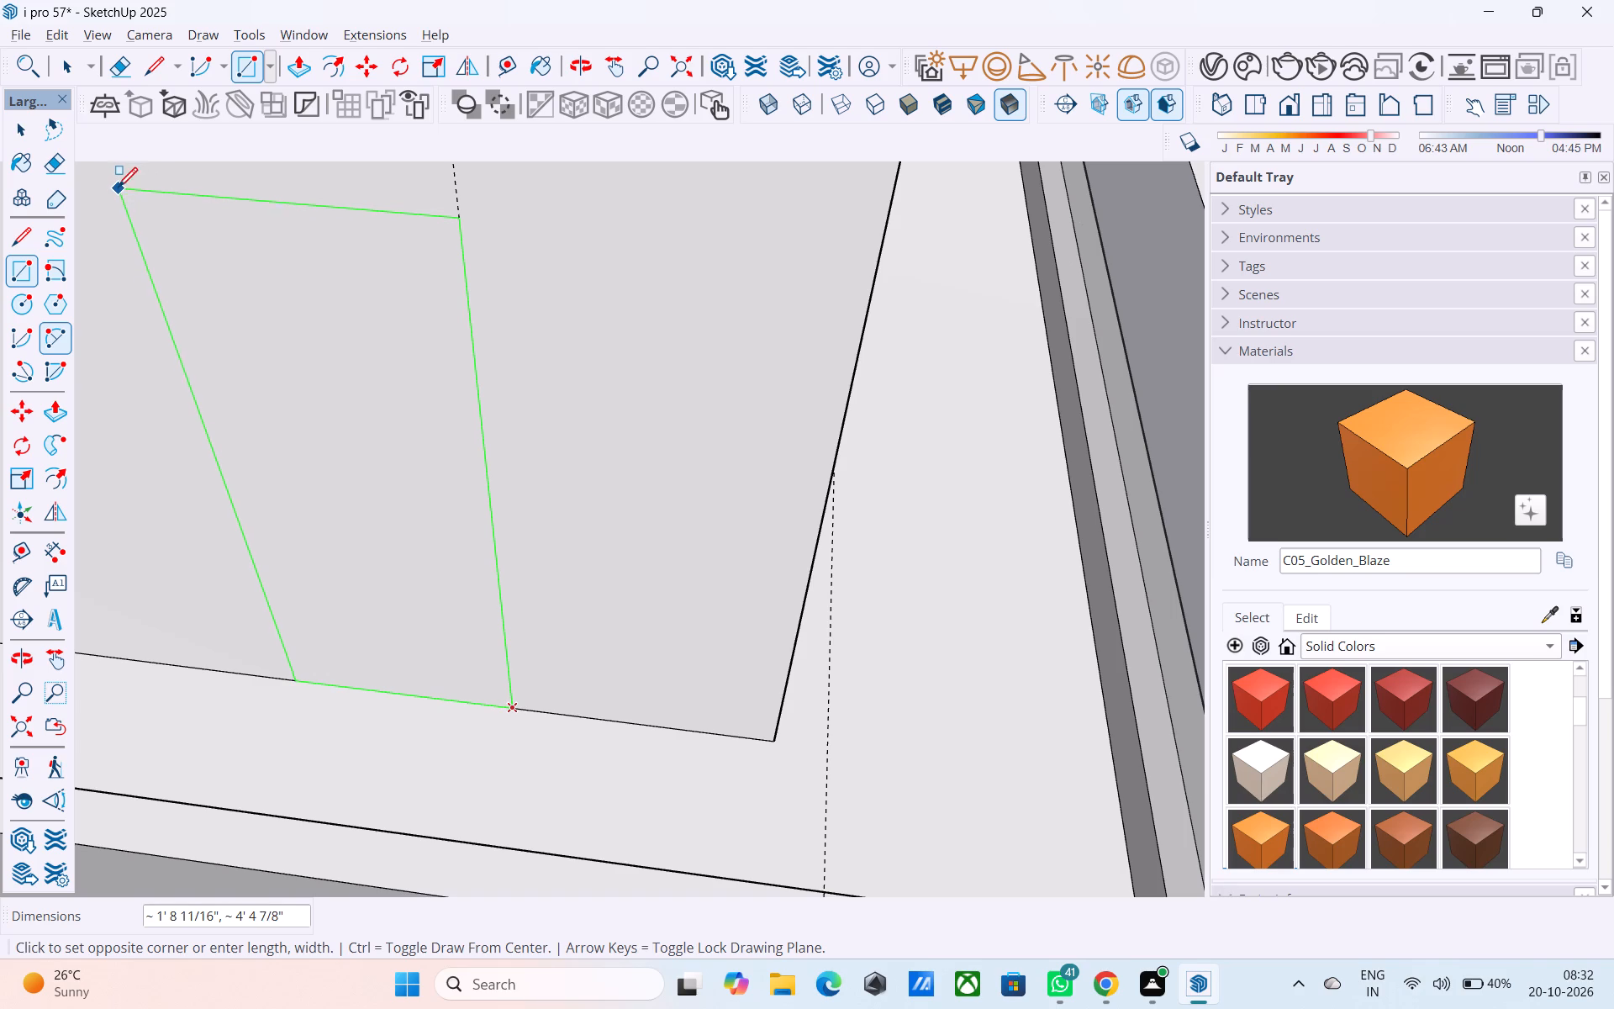
pyautogui.write("8',")
pyautogui.press('3')
pyautogui.press('BackSpace')
pyautogui.write("4'")
pyautogui.press('Return')
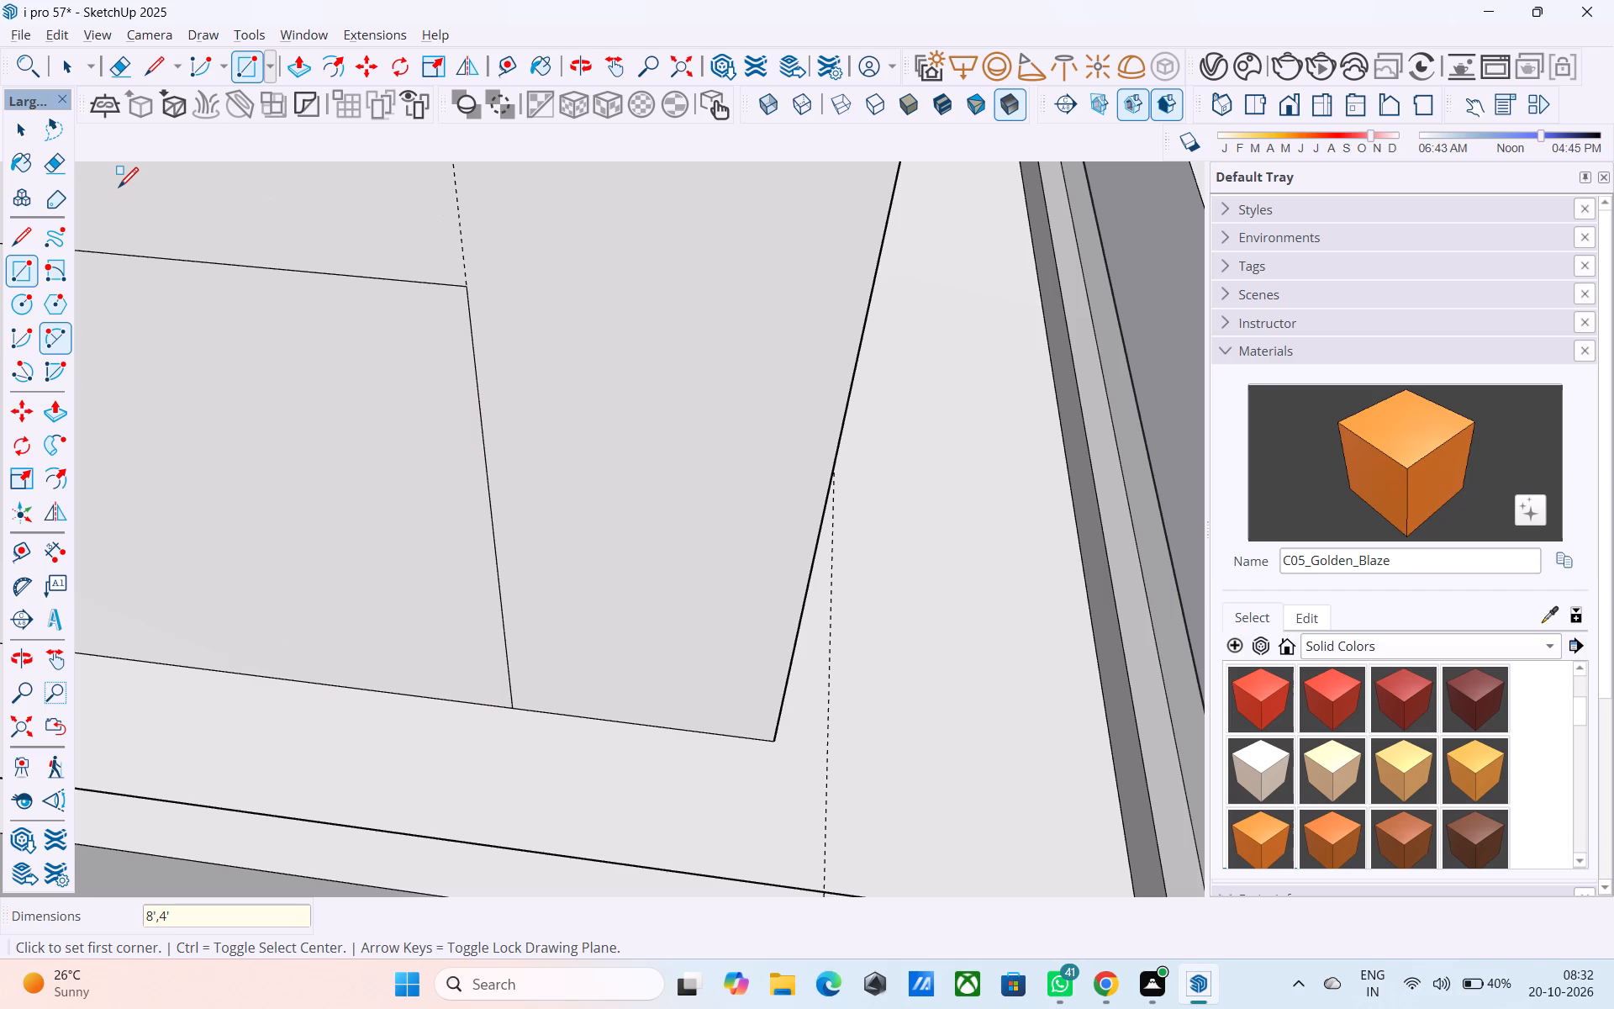
pyautogui.write("3',")
pyautogui.press('8')
pyautogui.press("'")
pyautogui.press('Return')
# Resize the new balcony door rectangle, entering 7',3' and correcting it to 3',7'.
pyautogui.scroll(-2, 378, 317)
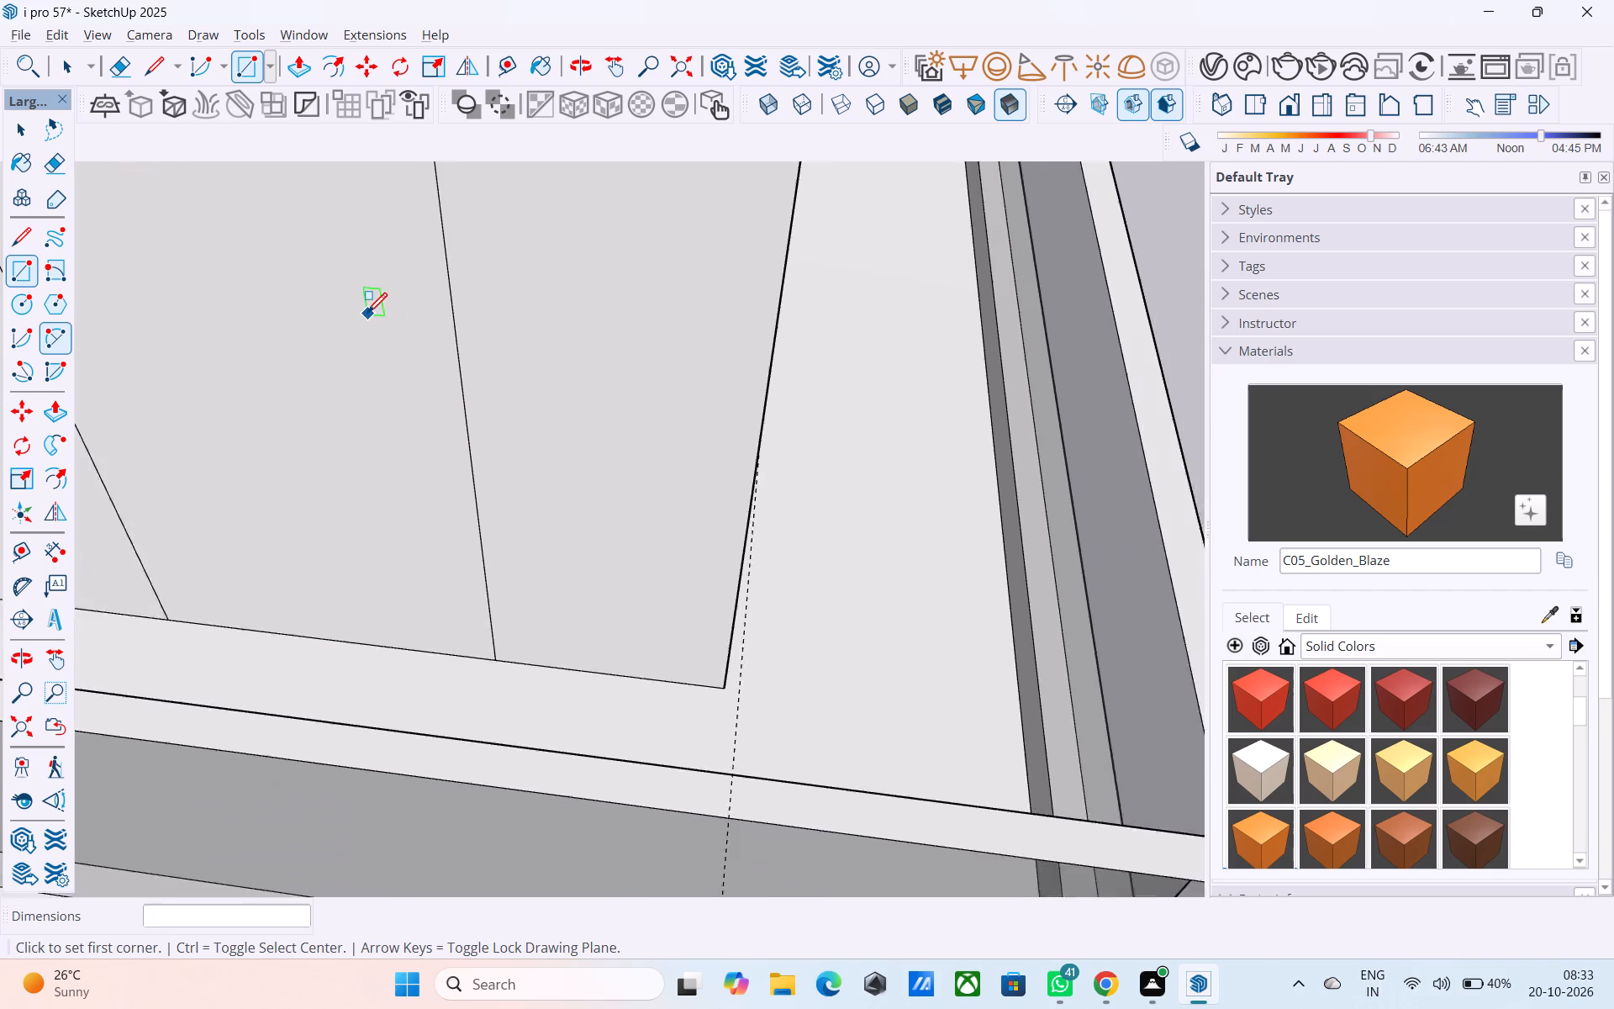
pyautogui.scroll(-1, 367, 314)
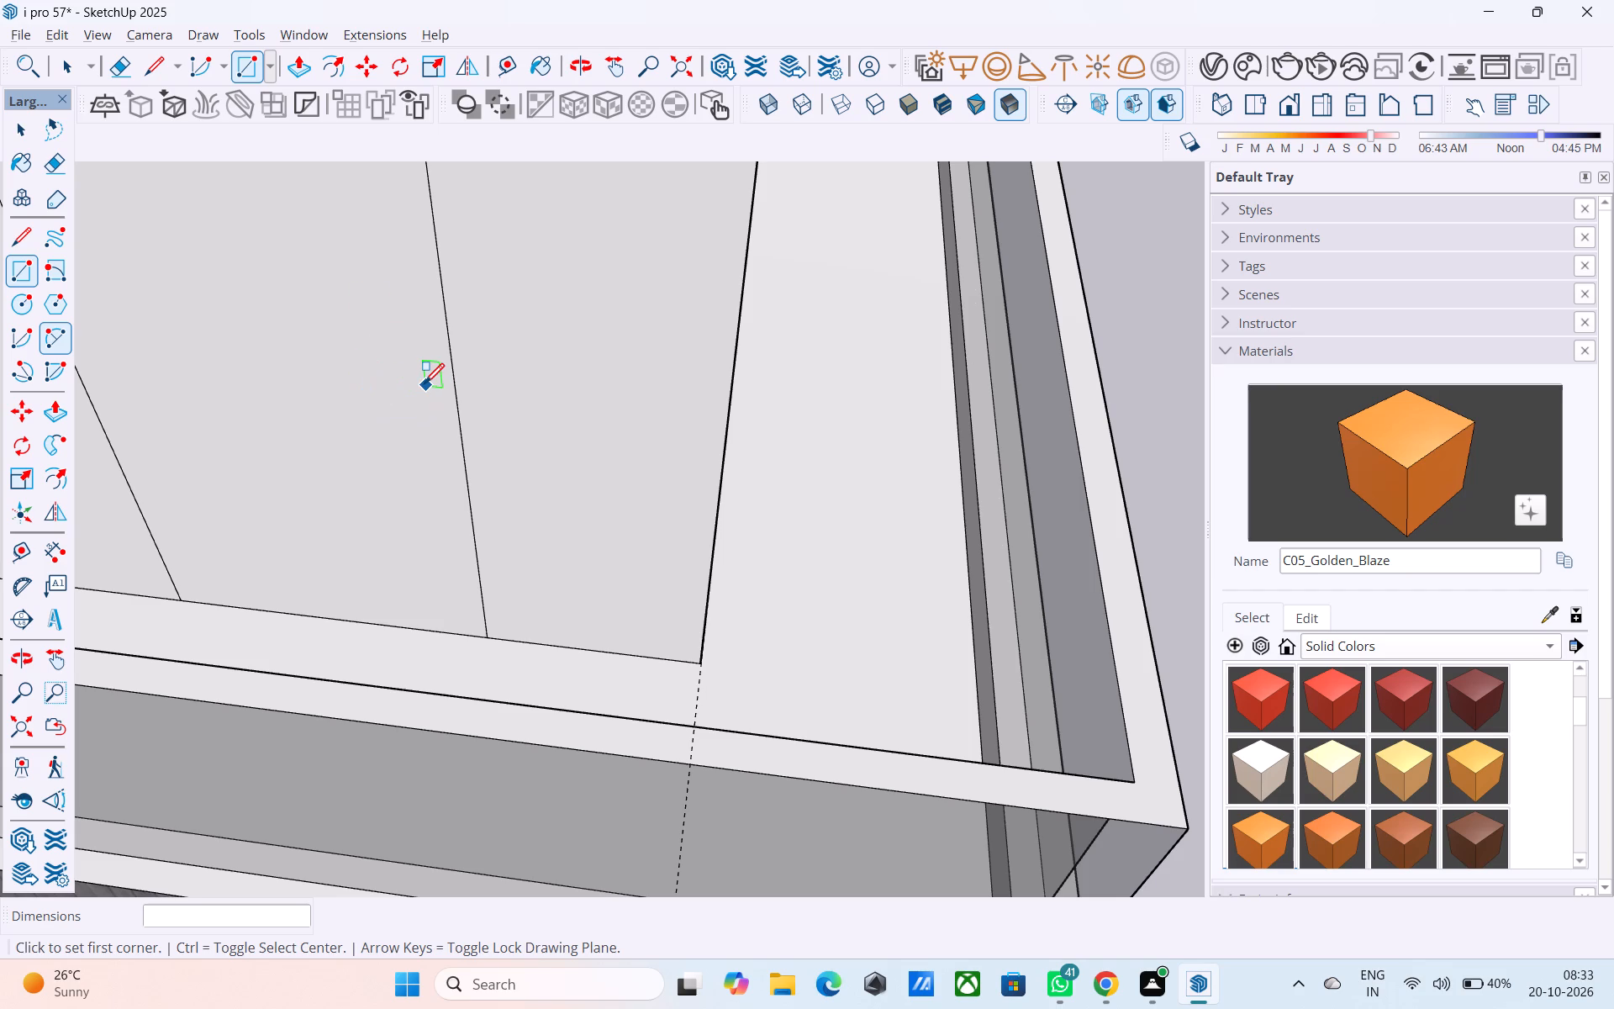
pyautogui.scroll(-13, 425, 385)
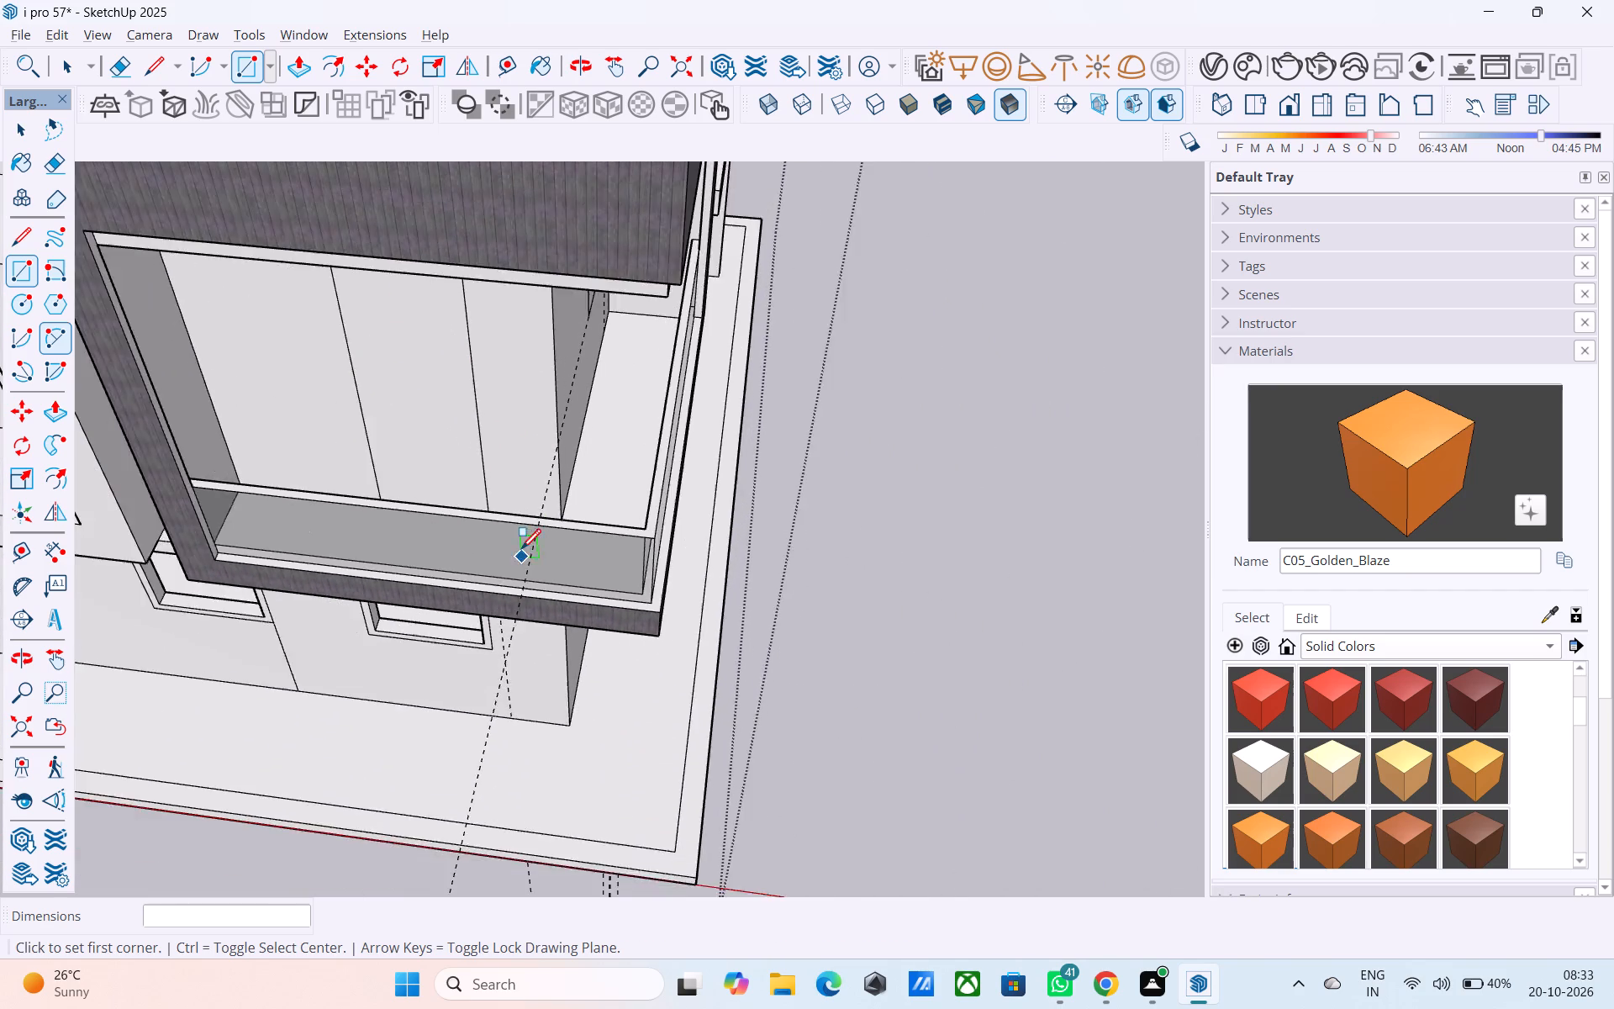
pyautogui.scroll(-4, 521, 551)
pyautogui.moveTo(504, 598); pyautogui.dragTo(494, 524, button='middle')
pyautogui.scroll(-5, 430, 620)
pyautogui.scroll(9, 472, 403)
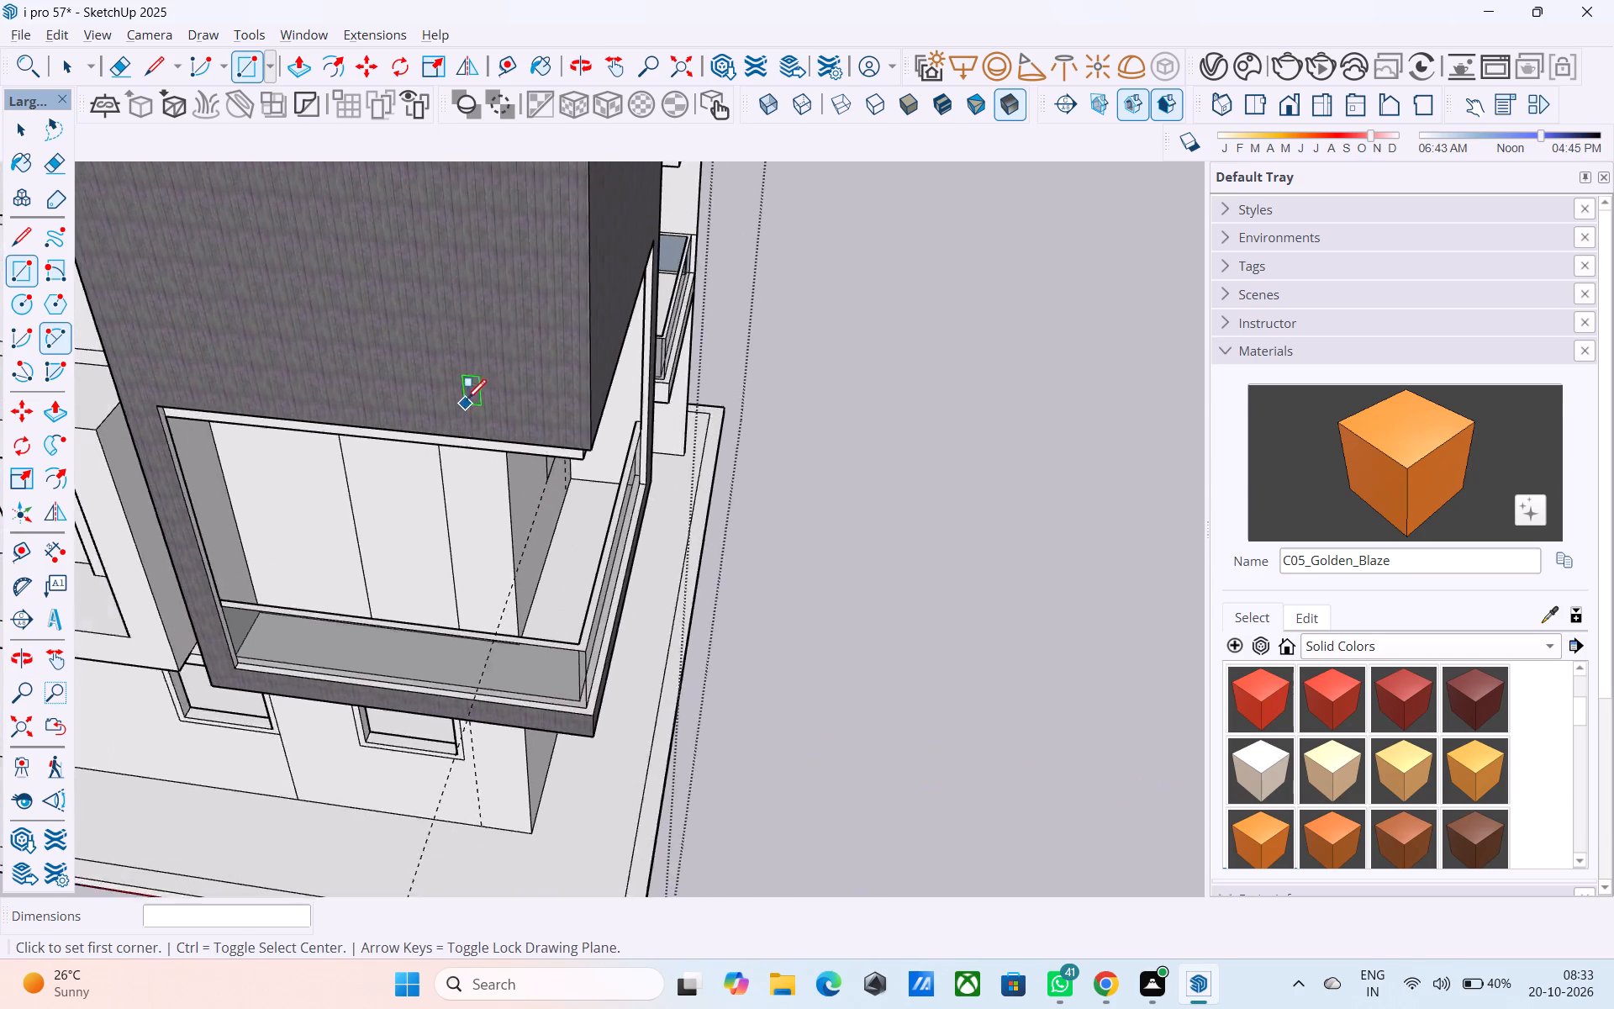
pyautogui.scroll(1, 467, 401)
pyautogui.moveTo(471, 385); pyautogui.dragTo(464, 281, button='middle')
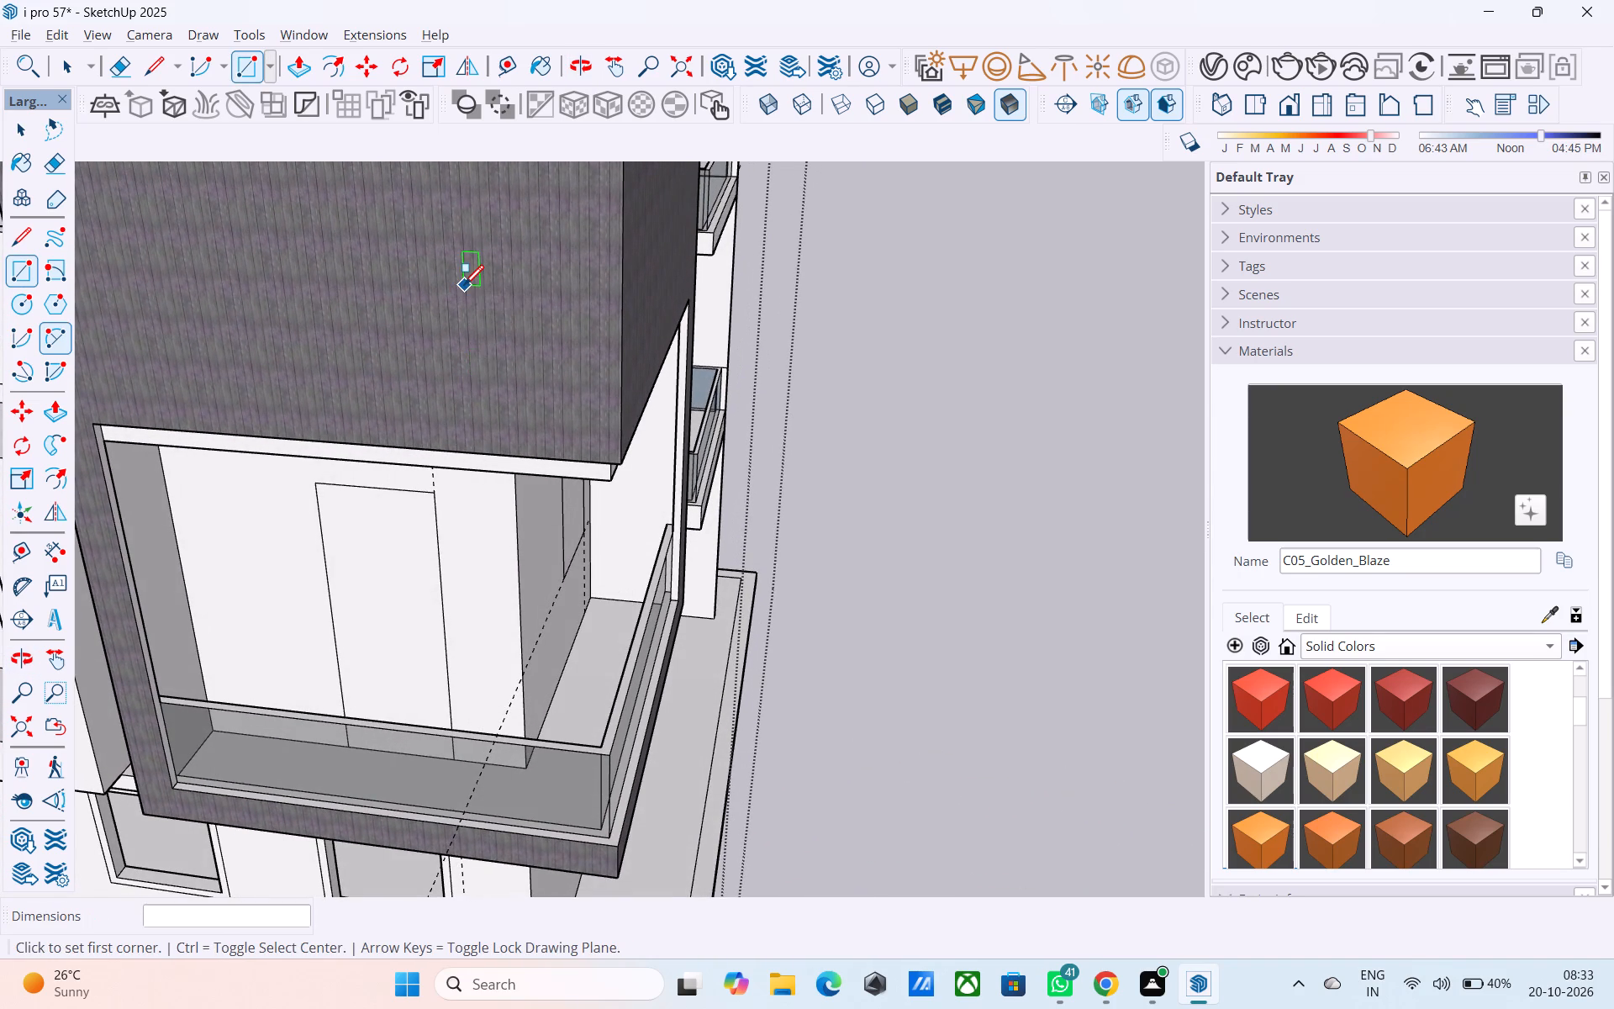
pyautogui.scroll(-4, 464, 286)
pyautogui.moveTo(483, 428); pyautogui.dragTo(478, 378, button='middle')
pyautogui.scroll(4, 446, 409)
pyautogui.scroll(-3, 447, 400)
pyautogui.moveTo(444, 394); pyautogui.dragTo(518, 351, button='middle')
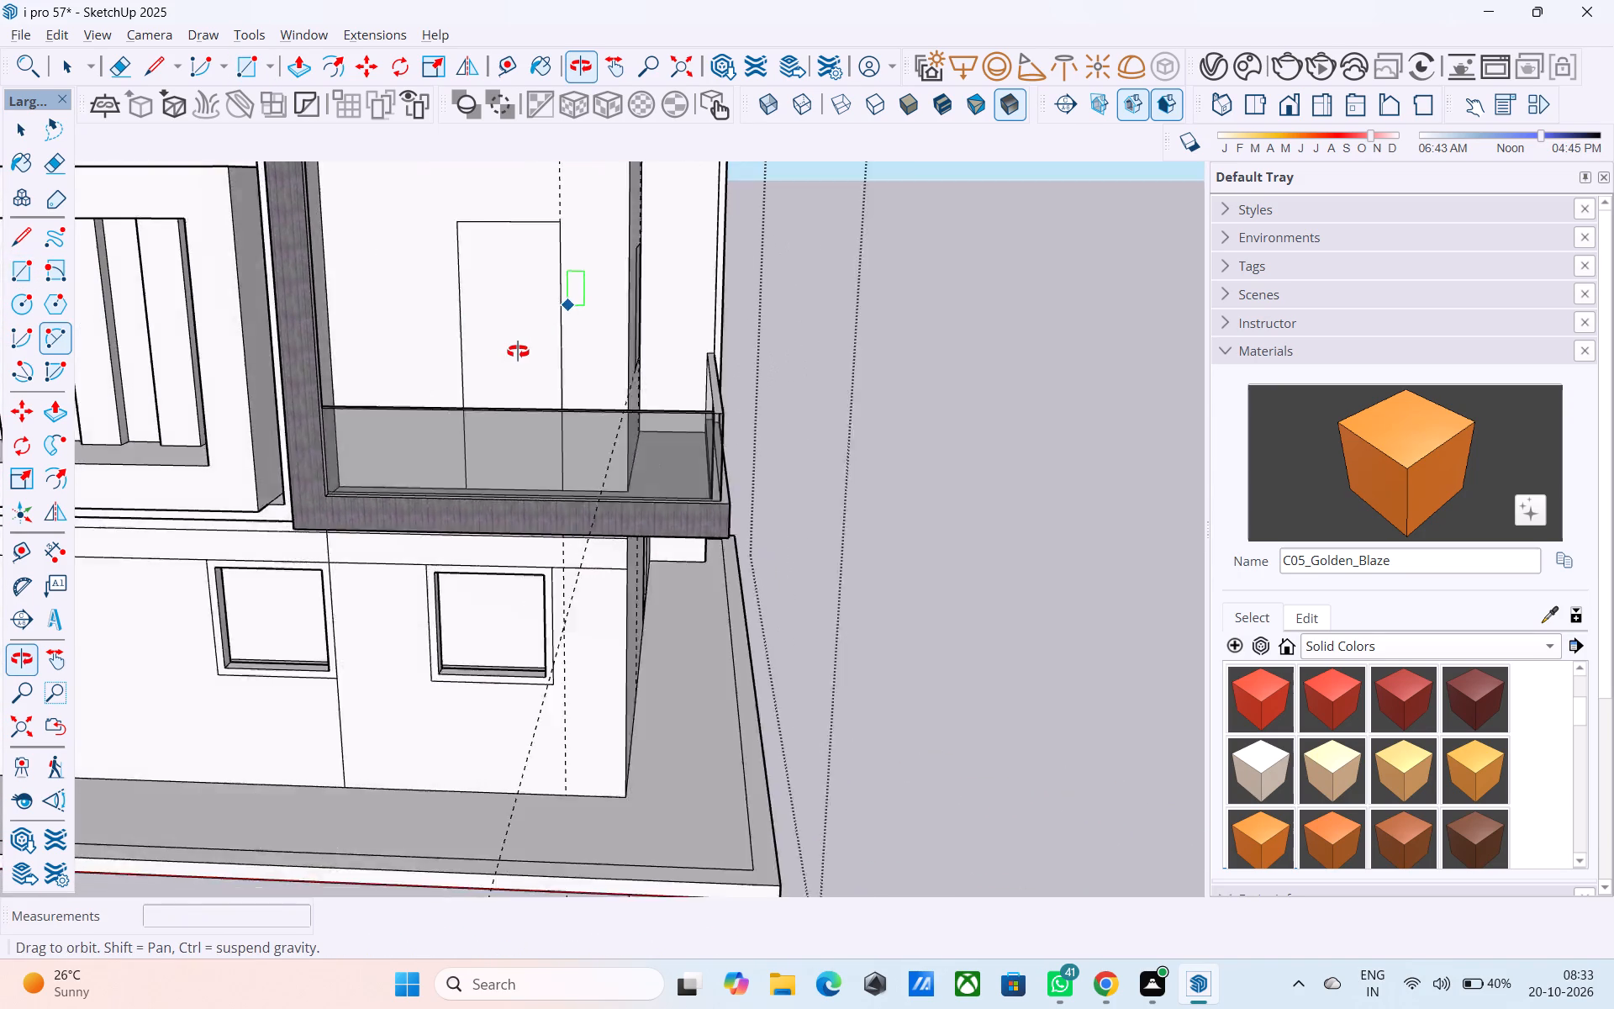
pyautogui.moveTo(518, 351); pyautogui.dragTo(510, 366, button='middle')
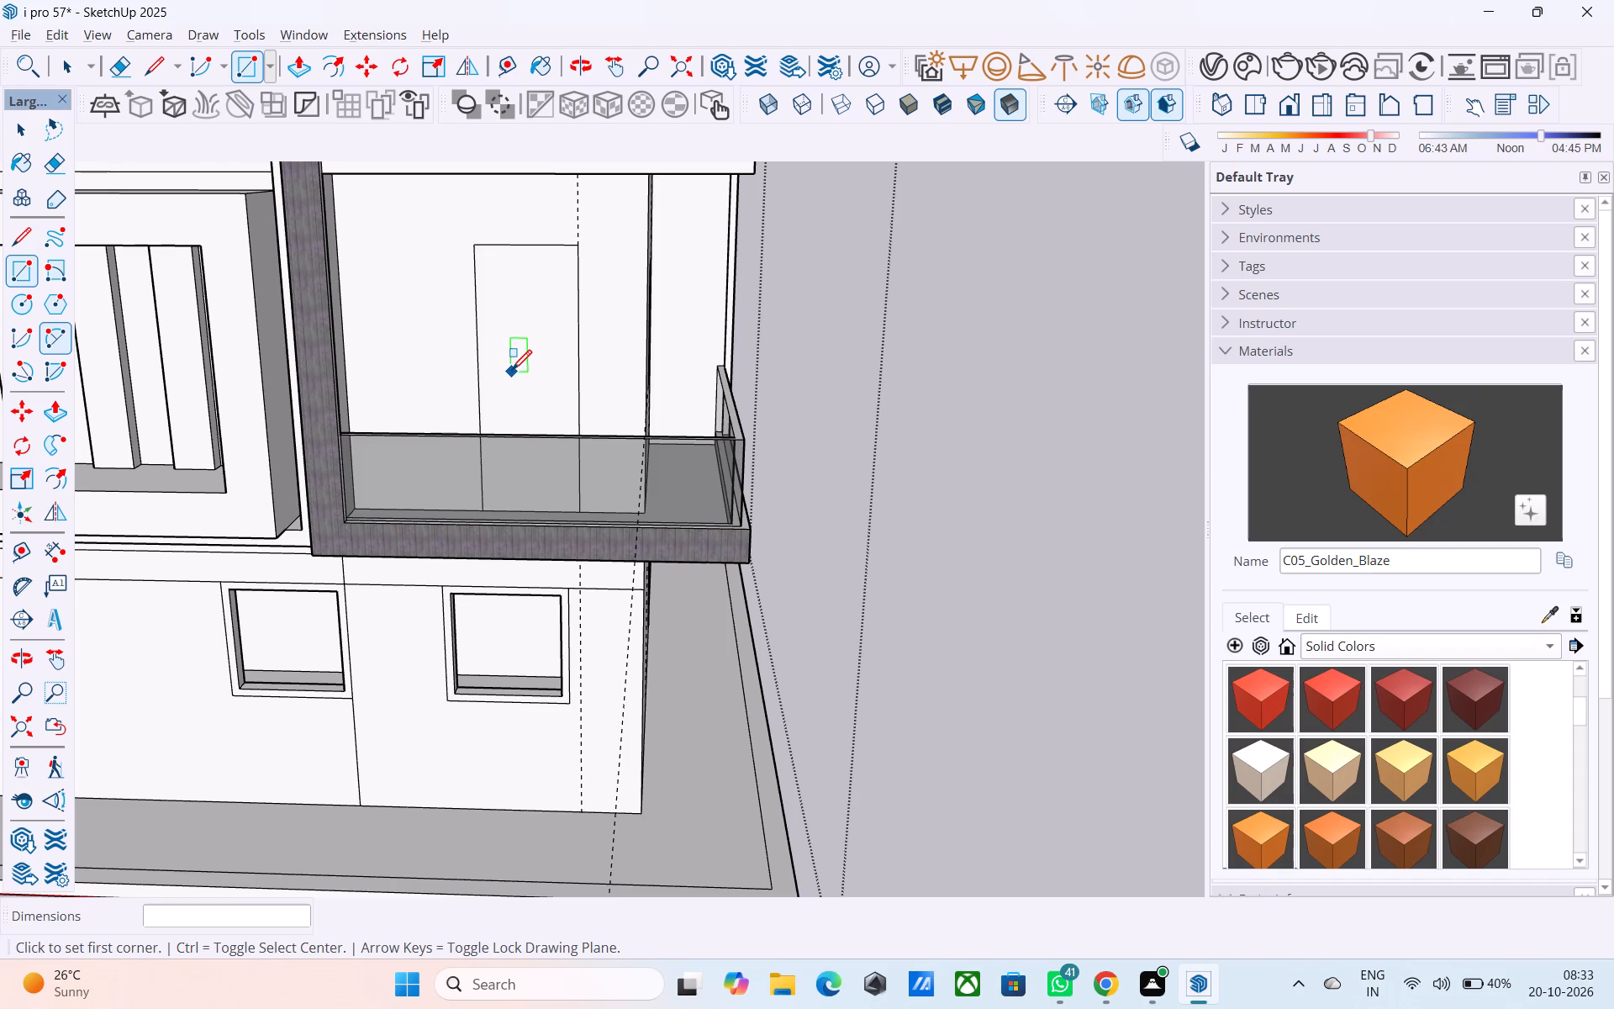
pyautogui.write("7',3'")
pyautogui.press('Return')
pyautogui.write("3',7'")
pyautogui.press('Return')
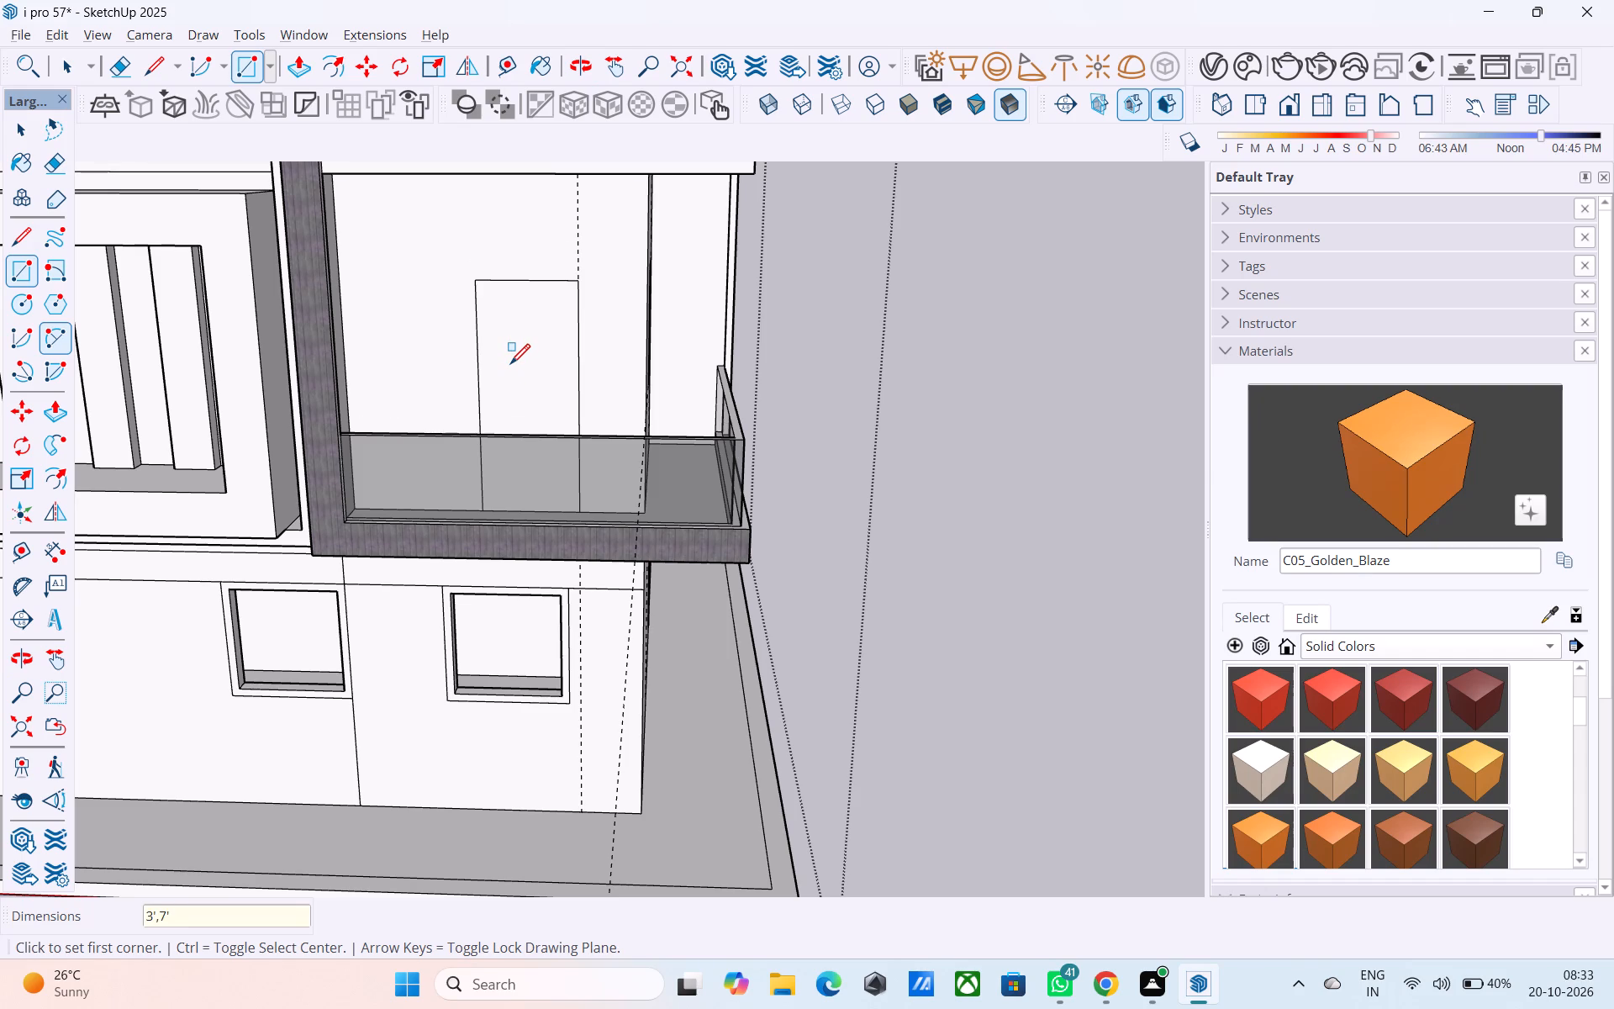
# Offset the balcony door rectangle inward by 3" to form its frame.
pyautogui.press('space')
pyautogui.click(511, 362)
pyautogui.press('f')
pyautogui.click(511, 362)
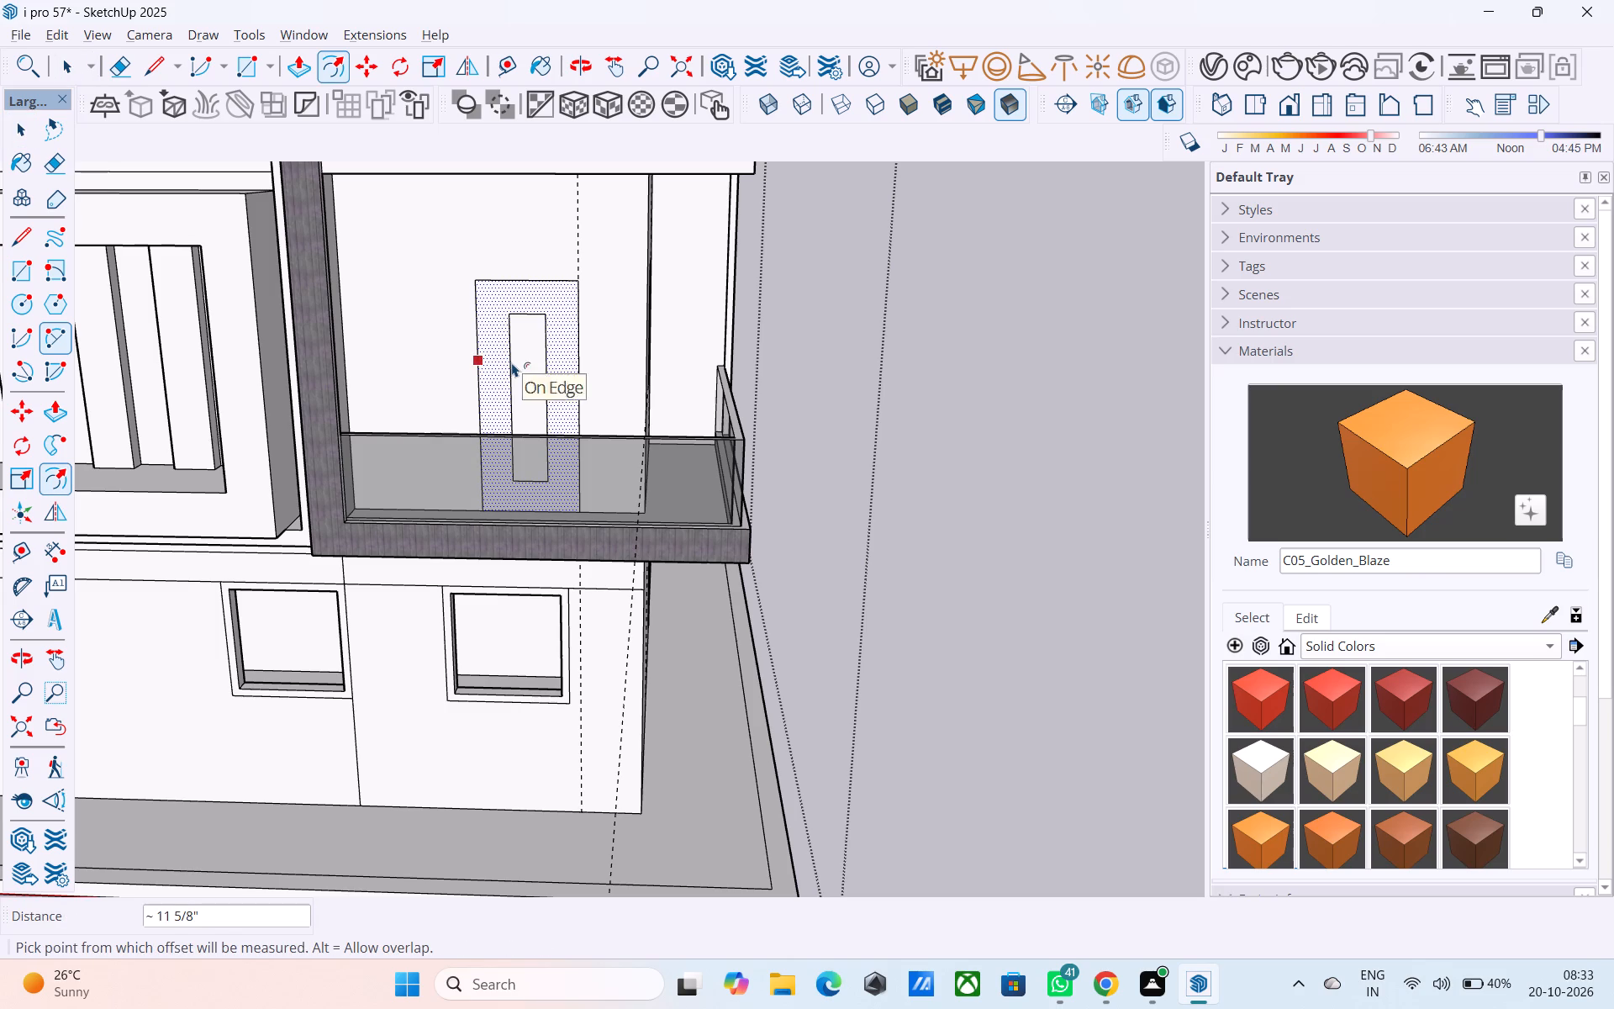
pyautogui.write('3"')
pyautogui.press('Return')
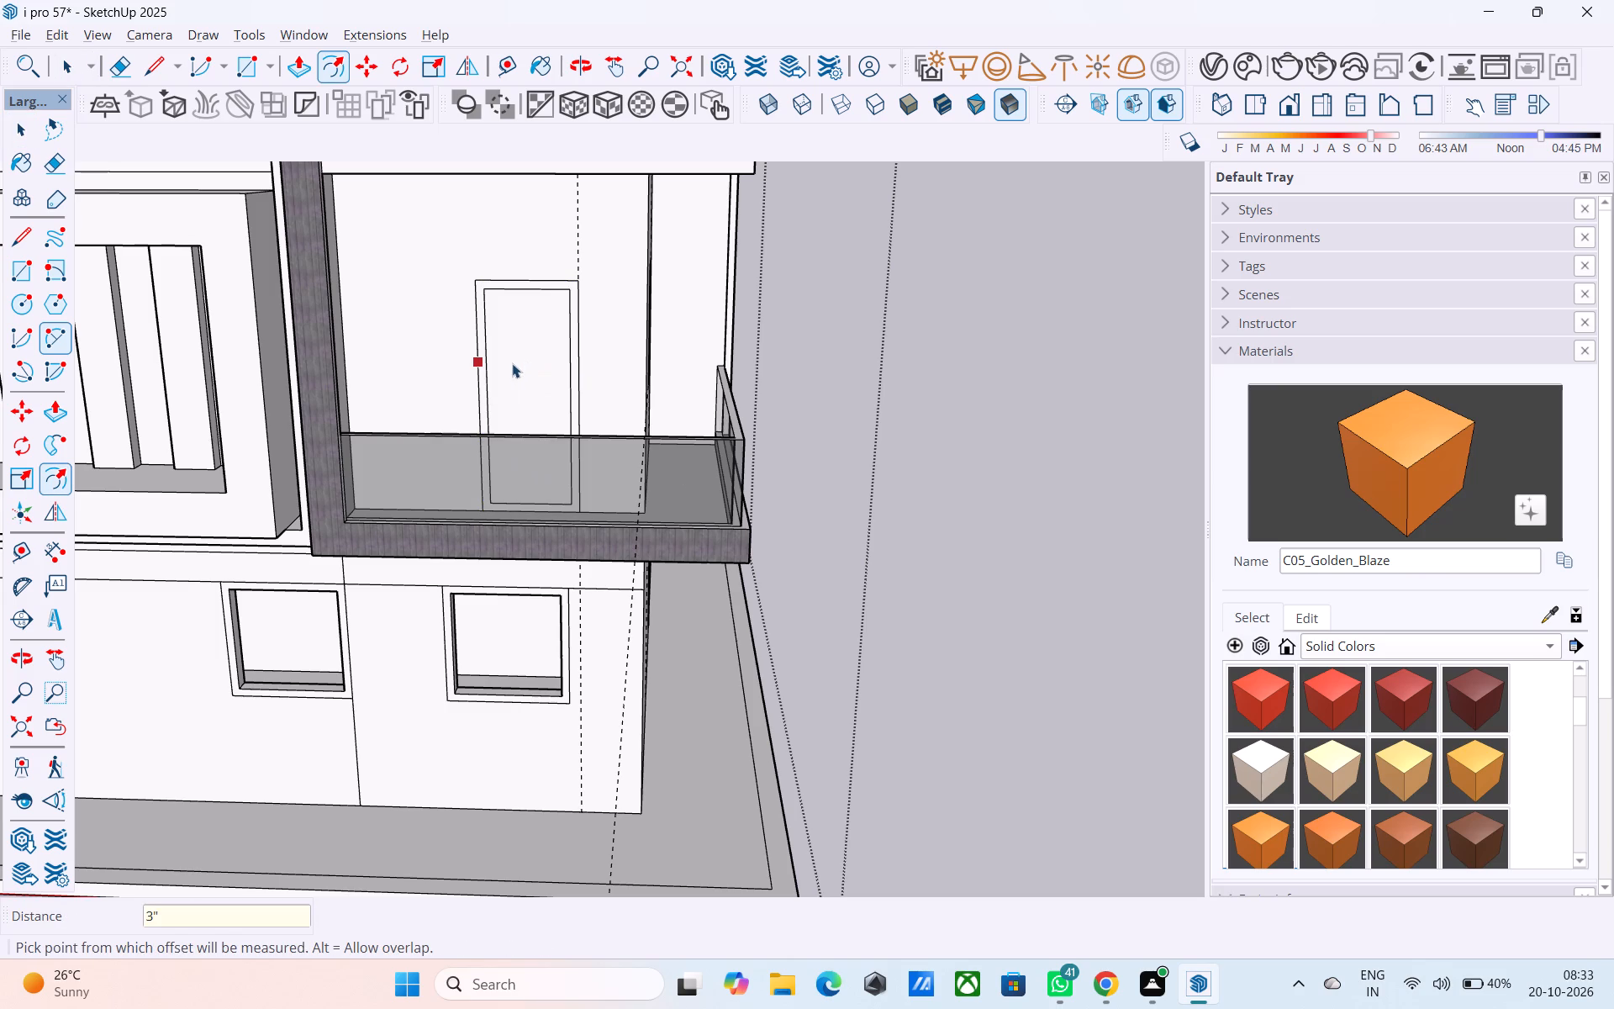
# Push the inner face of the balcony door 6" into the wall.
pyautogui.press('space')
pyautogui.press('space')
pyautogui.press('space')
pyautogui.click(512, 362)
pyautogui.press('p')
pyautogui.click(512, 362)
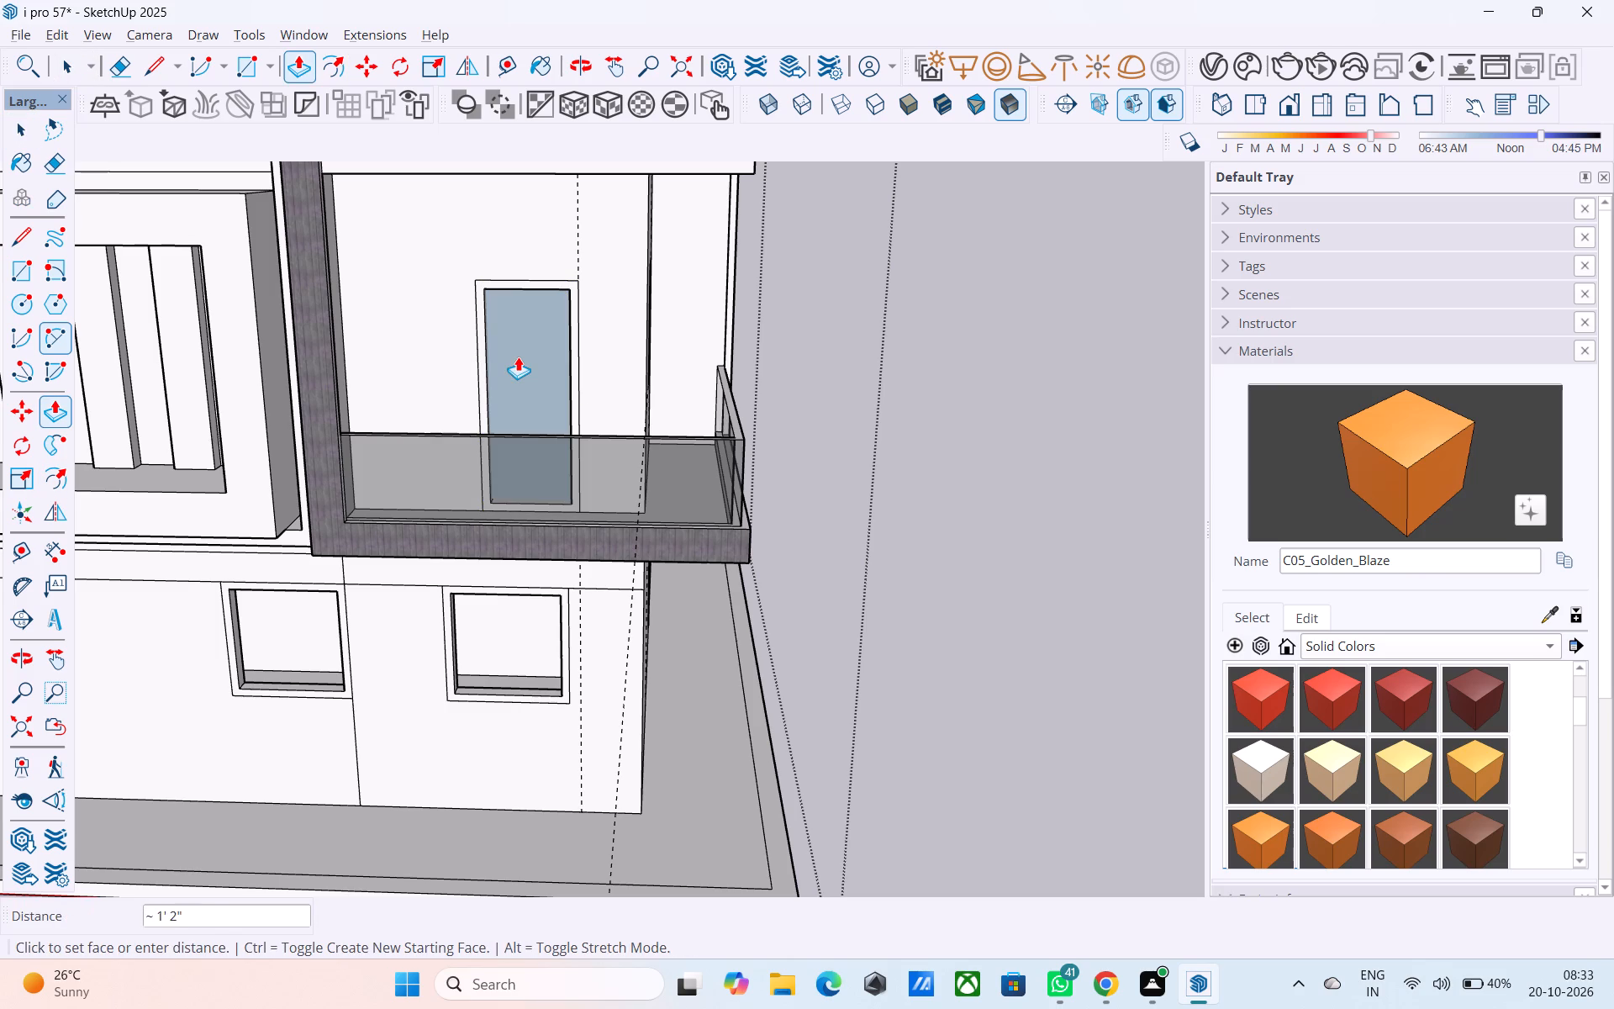
pyautogui.scroll(3, 525, 321)
pyautogui.click(525, 320)
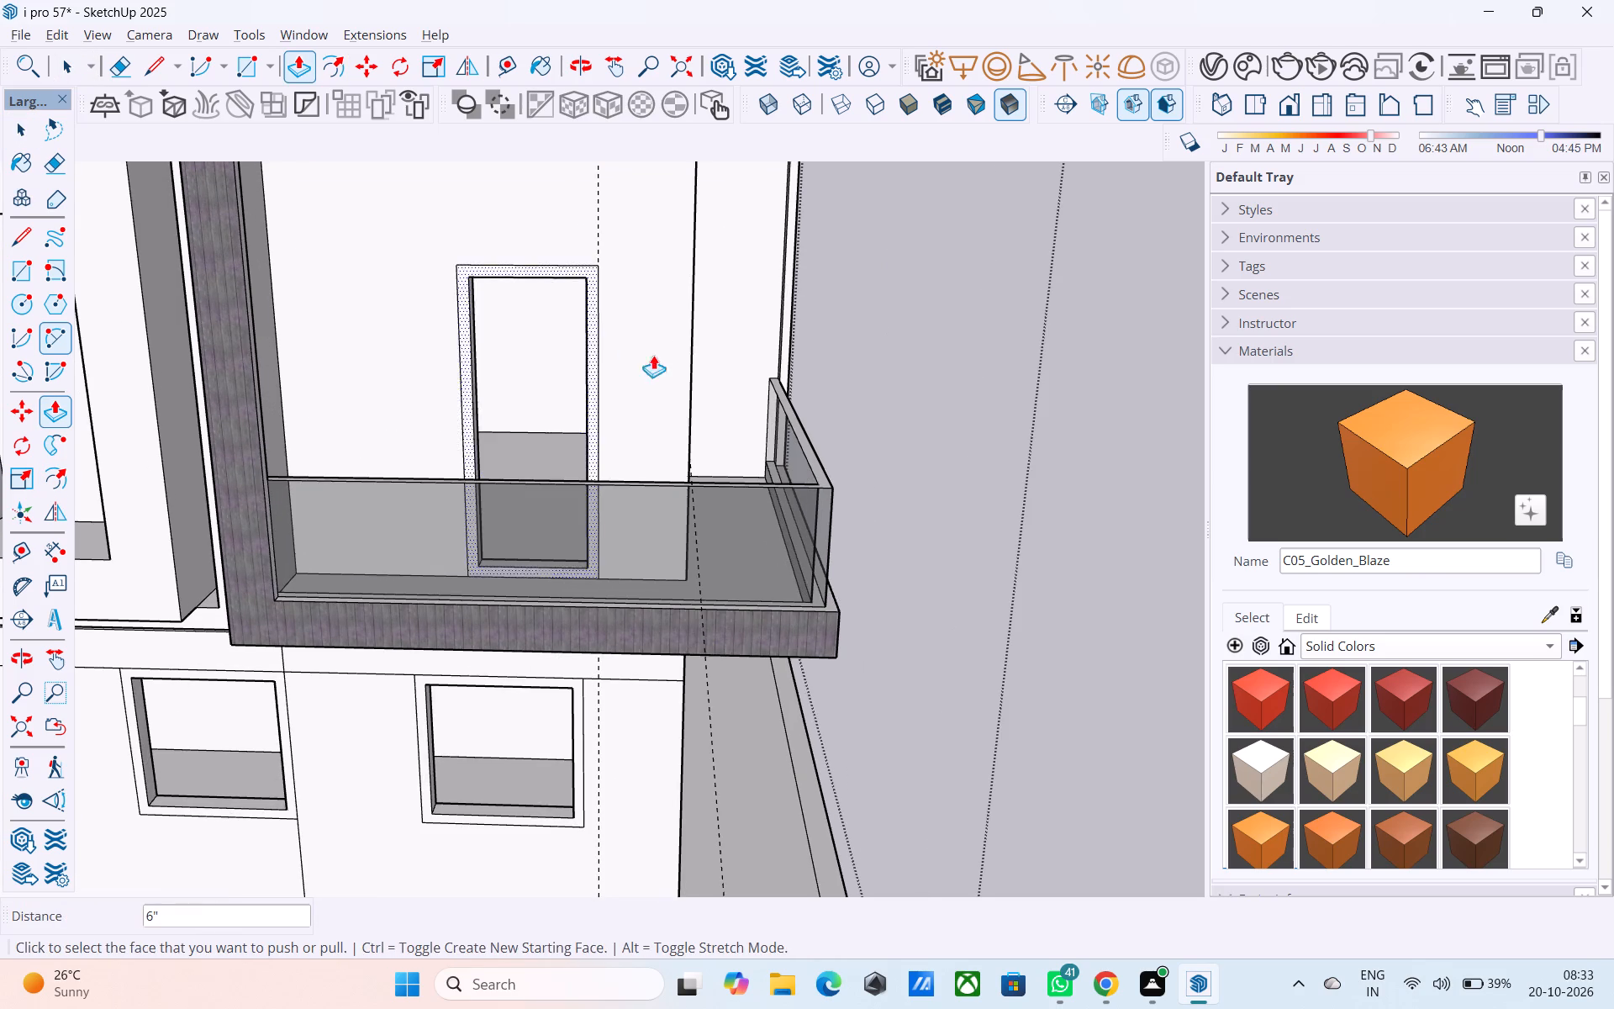
# Offset the window rectangle on the adjoining recessed balcony wall inward by 3" to form its frame.
pyautogui.moveTo(657, 353); pyautogui.dragTo(388, 365, button='middle')
pyautogui.scroll(1, 475, 371)
pyautogui.scroll(-5, 381, 360)
pyautogui.moveTo(767, 315); pyautogui.dragTo(620, 299, button='middle')
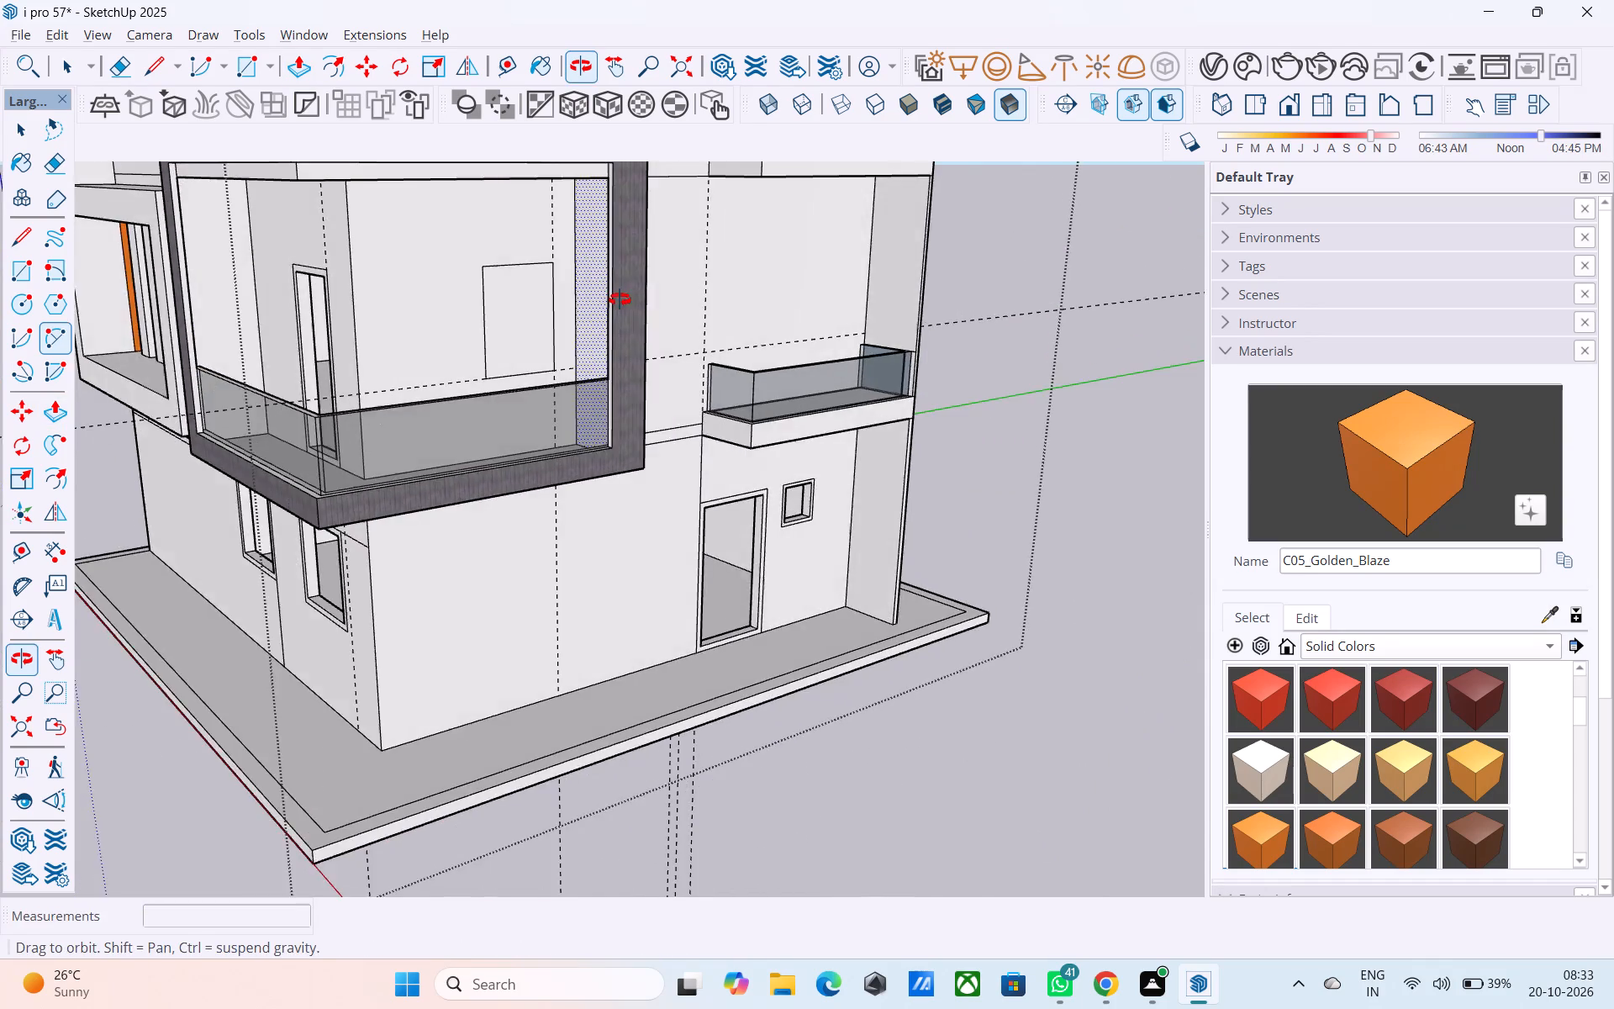
pyautogui.moveTo(620, 299); pyautogui.dragTo(618, 299, button='middle')
pyautogui.scroll(4, 537, 318)
pyautogui.press('space')
pyautogui.click(511, 326)
pyautogui.scroll(2, 511, 327)
pyautogui.press('f')
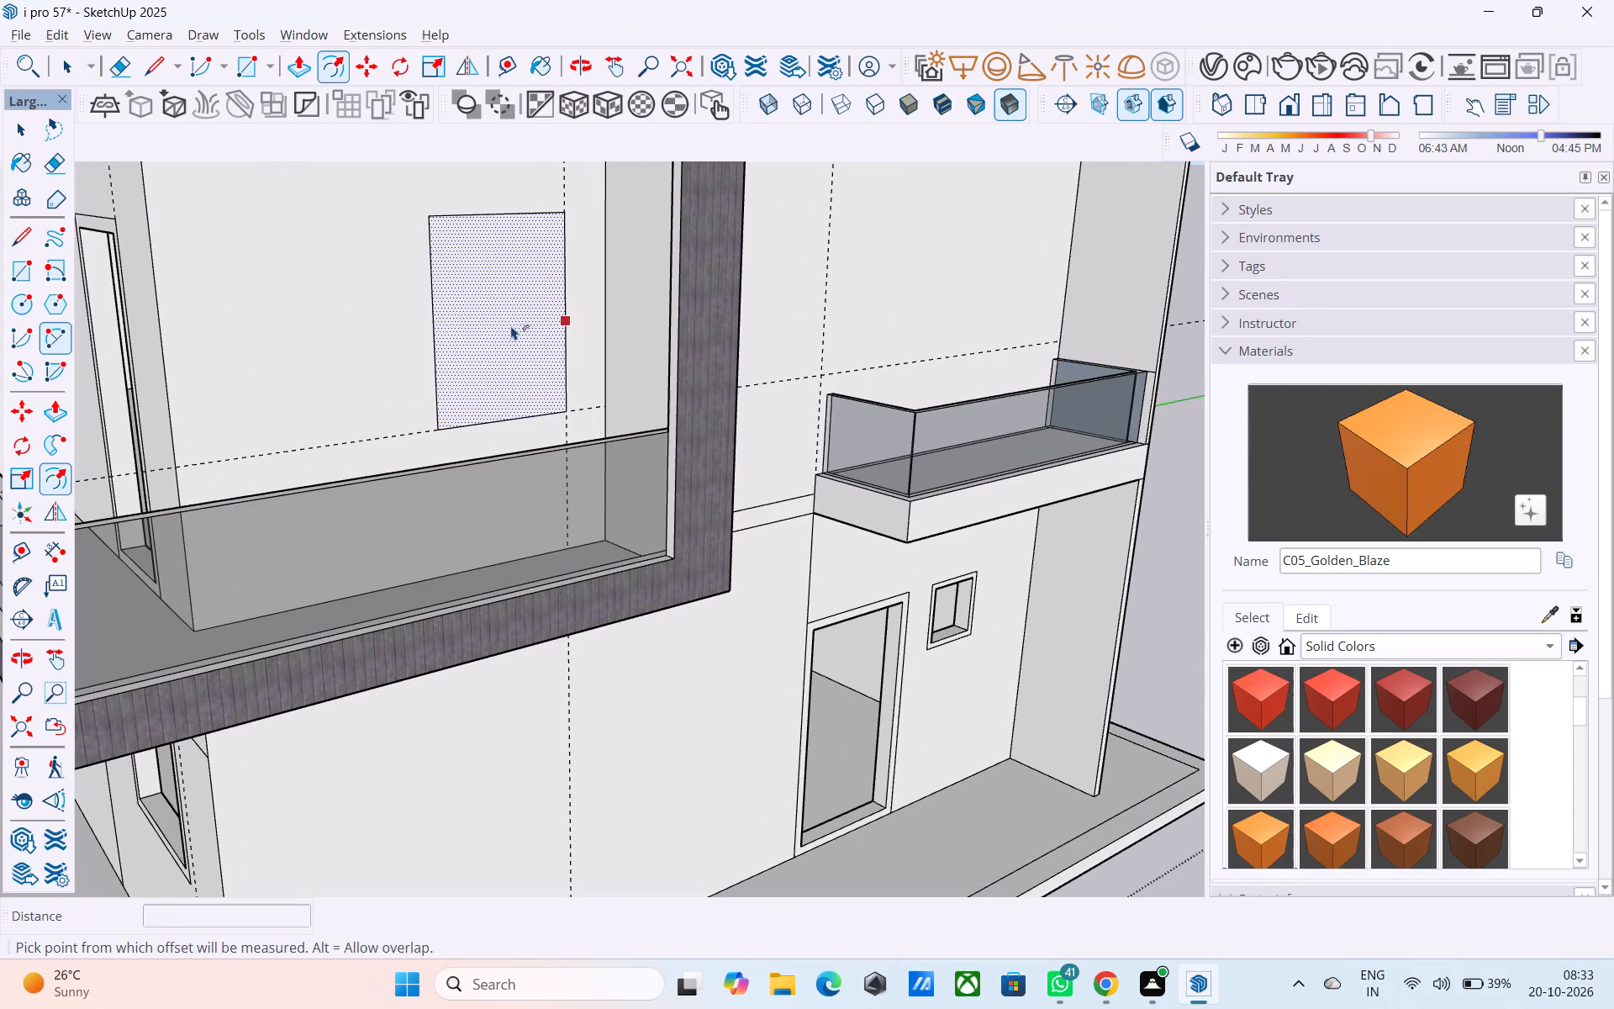
pyautogui.click(511, 326)
pyautogui.write('3"')
pyautogui.press('Return')
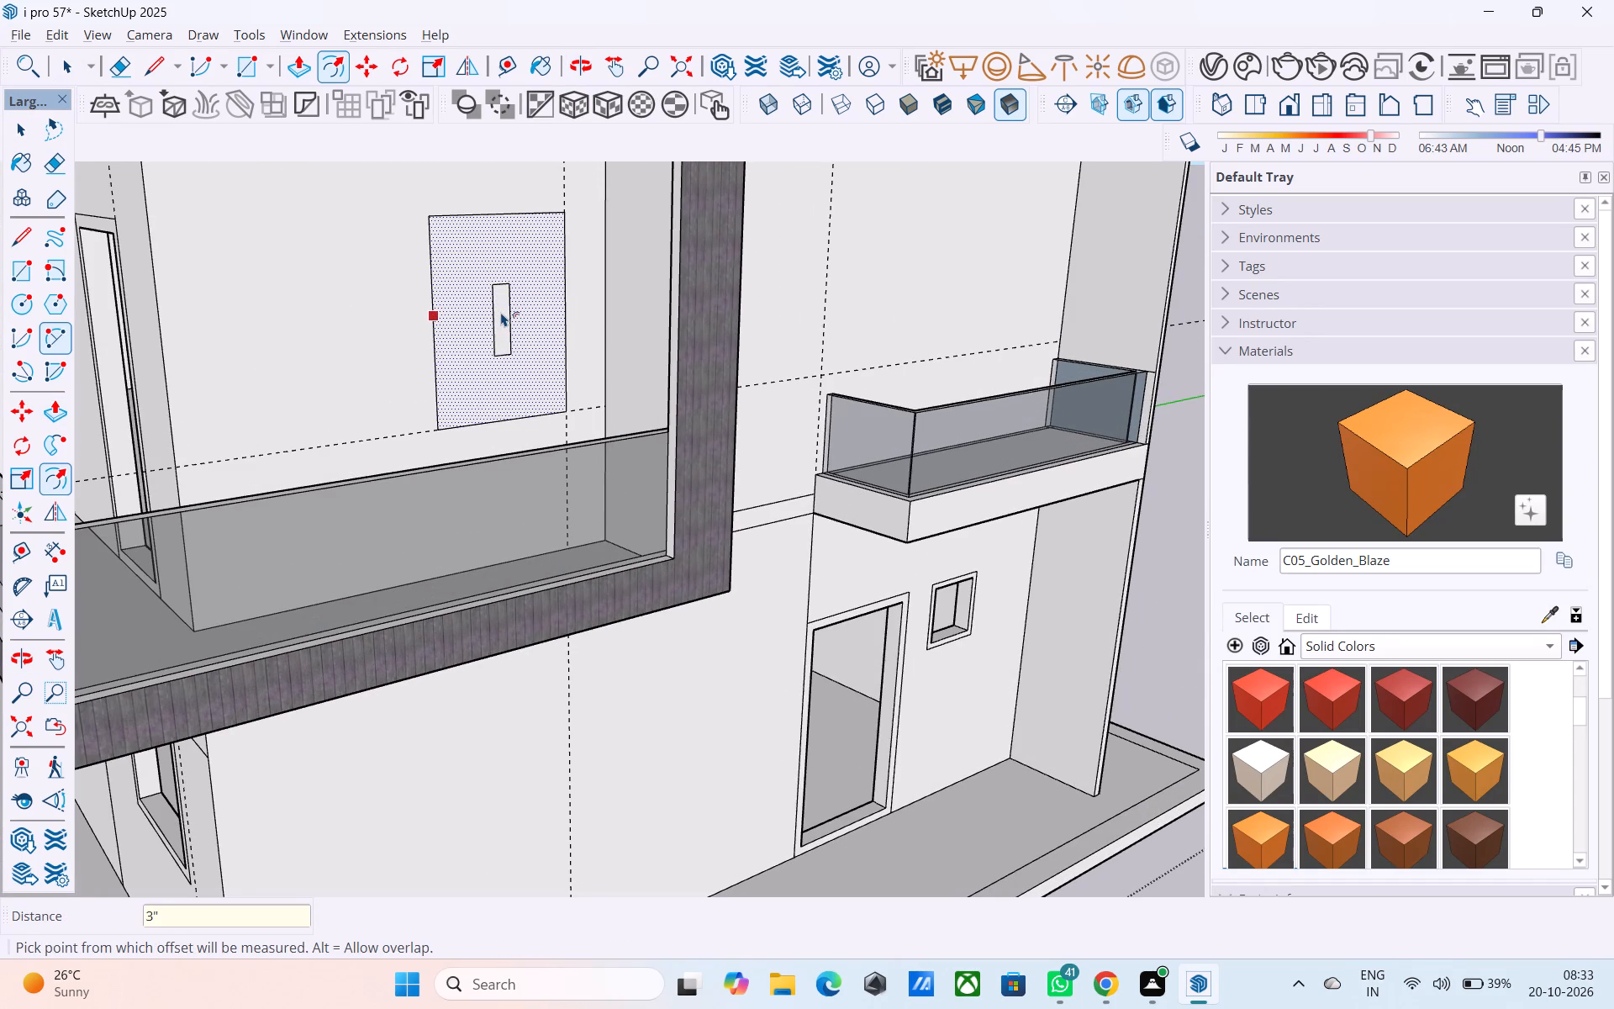
# Push the inner face of the recessed balcony window 6" into the wall.
pyautogui.press('space')
pyautogui.click(501, 312)
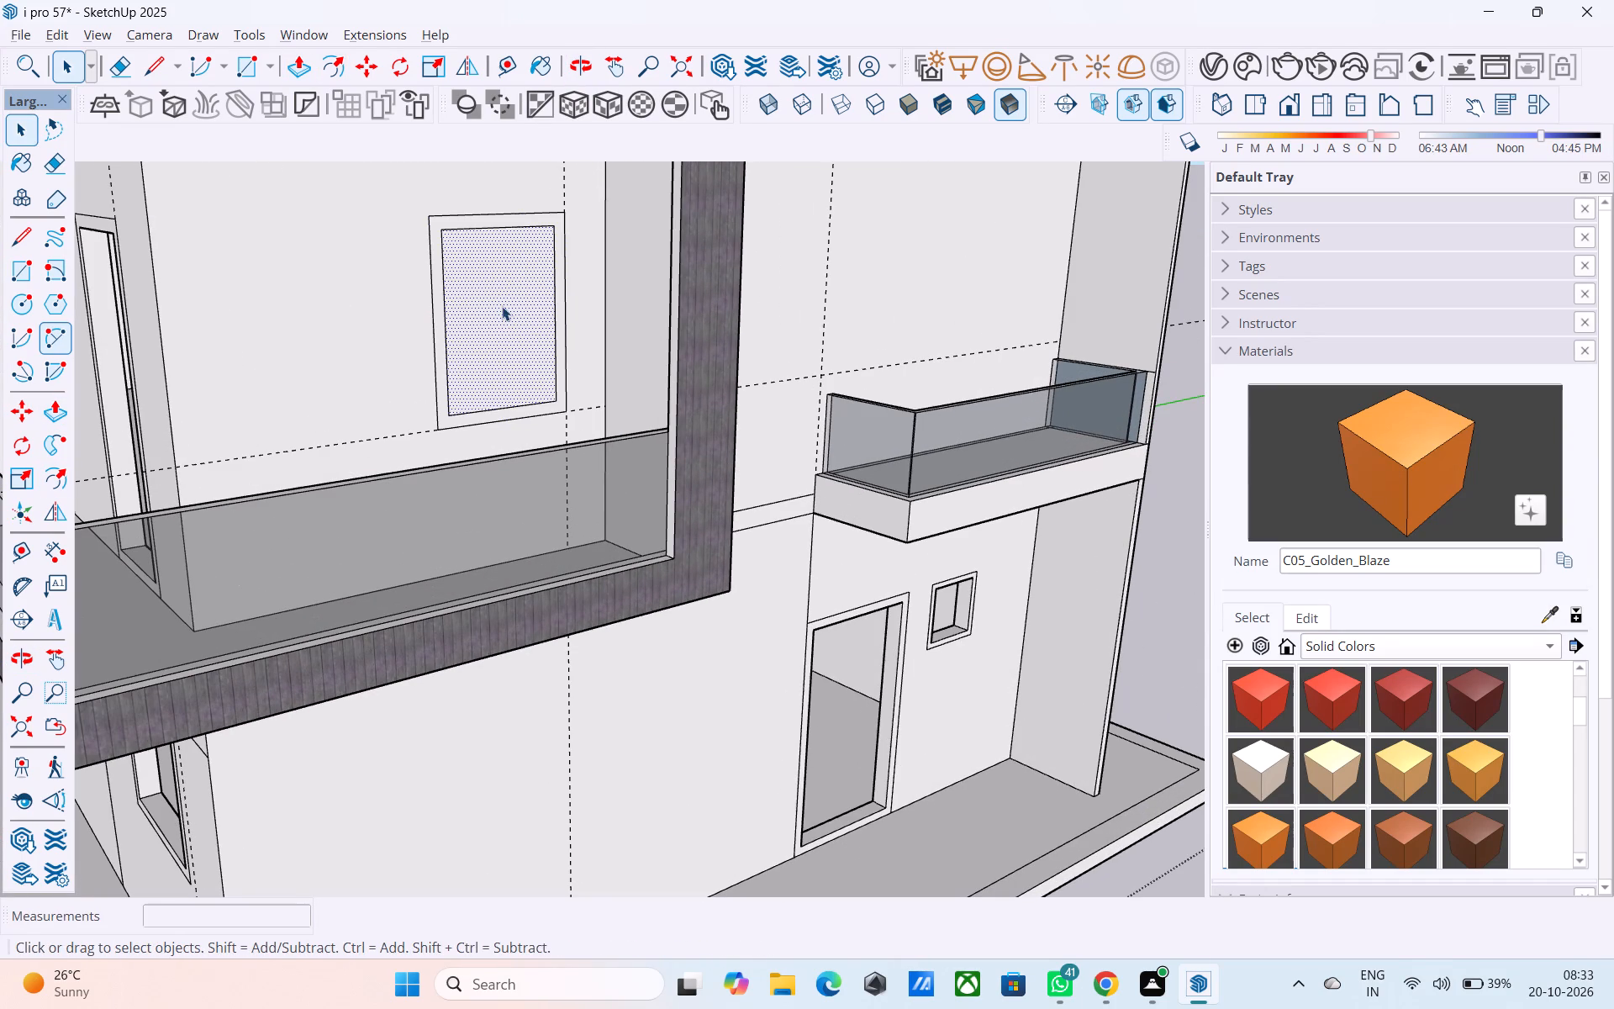
pyautogui.press('p')
pyautogui.click(507, 312)
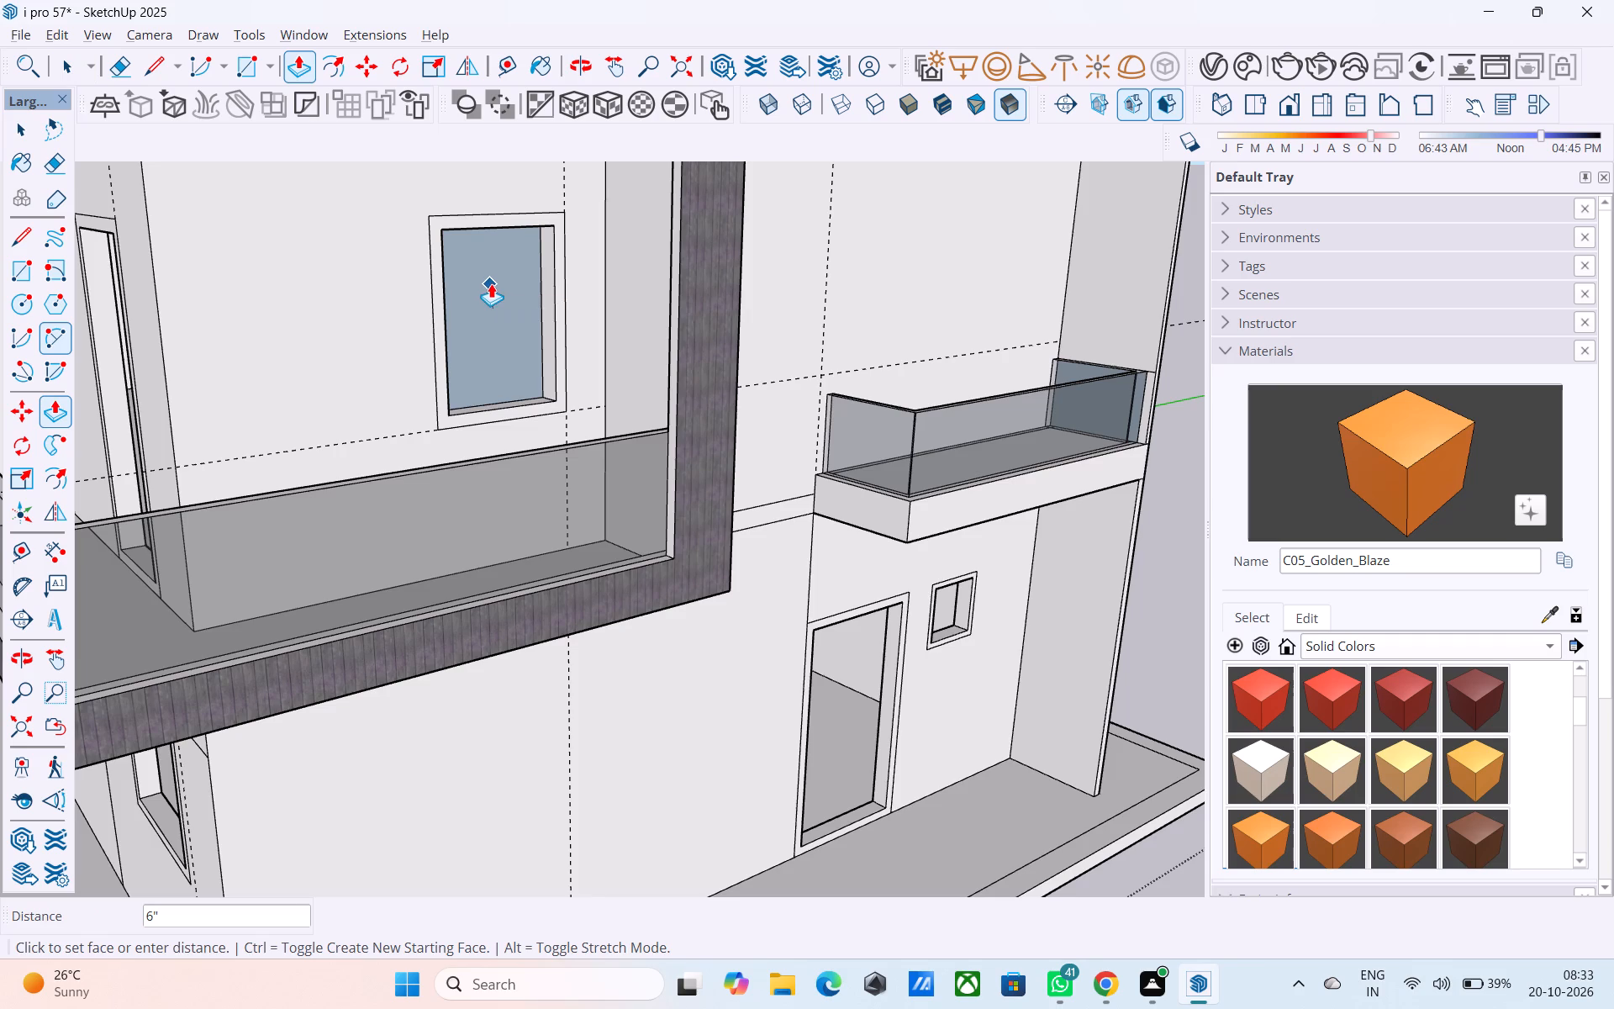
pyautogui.scroll(5, 487, 276)
pyautogui.click(487, 275)
pyautogui.scroll(-5, 487, 274)
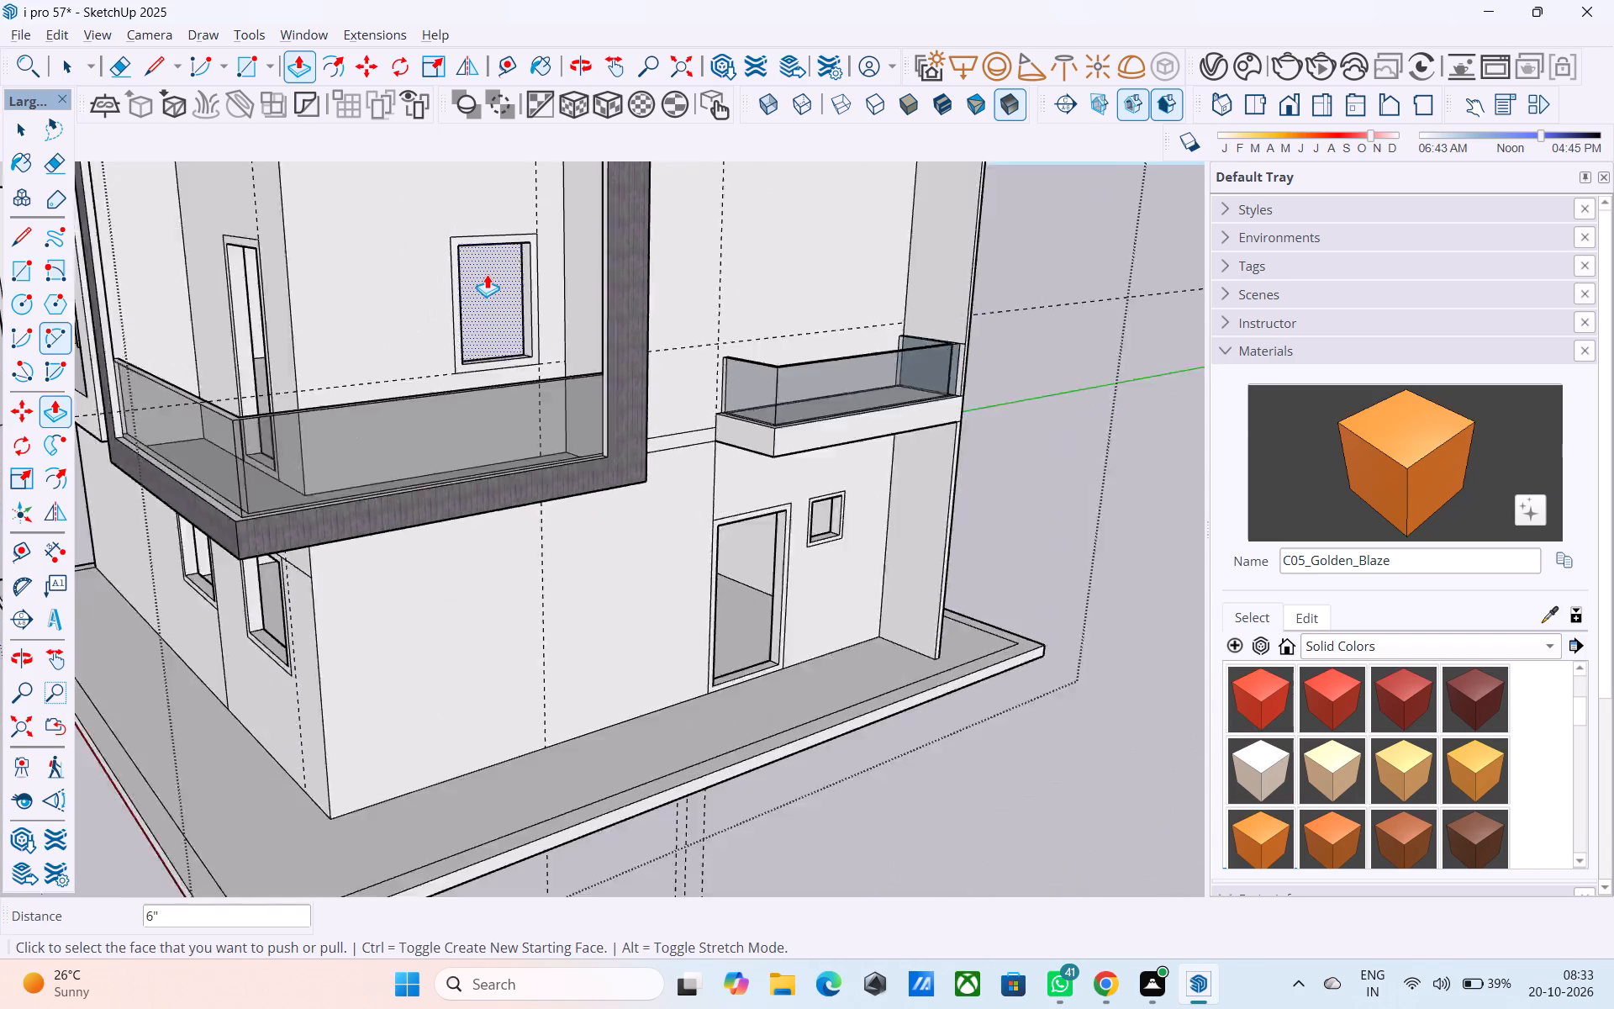
# Save the house model.
pyautogui.scroll(-6, 487, 274)
pyautogui.moveTo(487, 274); pyautogui.dragTo(507, 280, button='middle')
pyautogui.hotkey('ctrl', 's')
pyautogui.press('space')
# Examine the house from around the upper corner balcony and close up at the small side balcony above the ground-floor door.
pyautogui.moveTo(504, 291); pyautogui.dragTo(524, 293, button='middle')
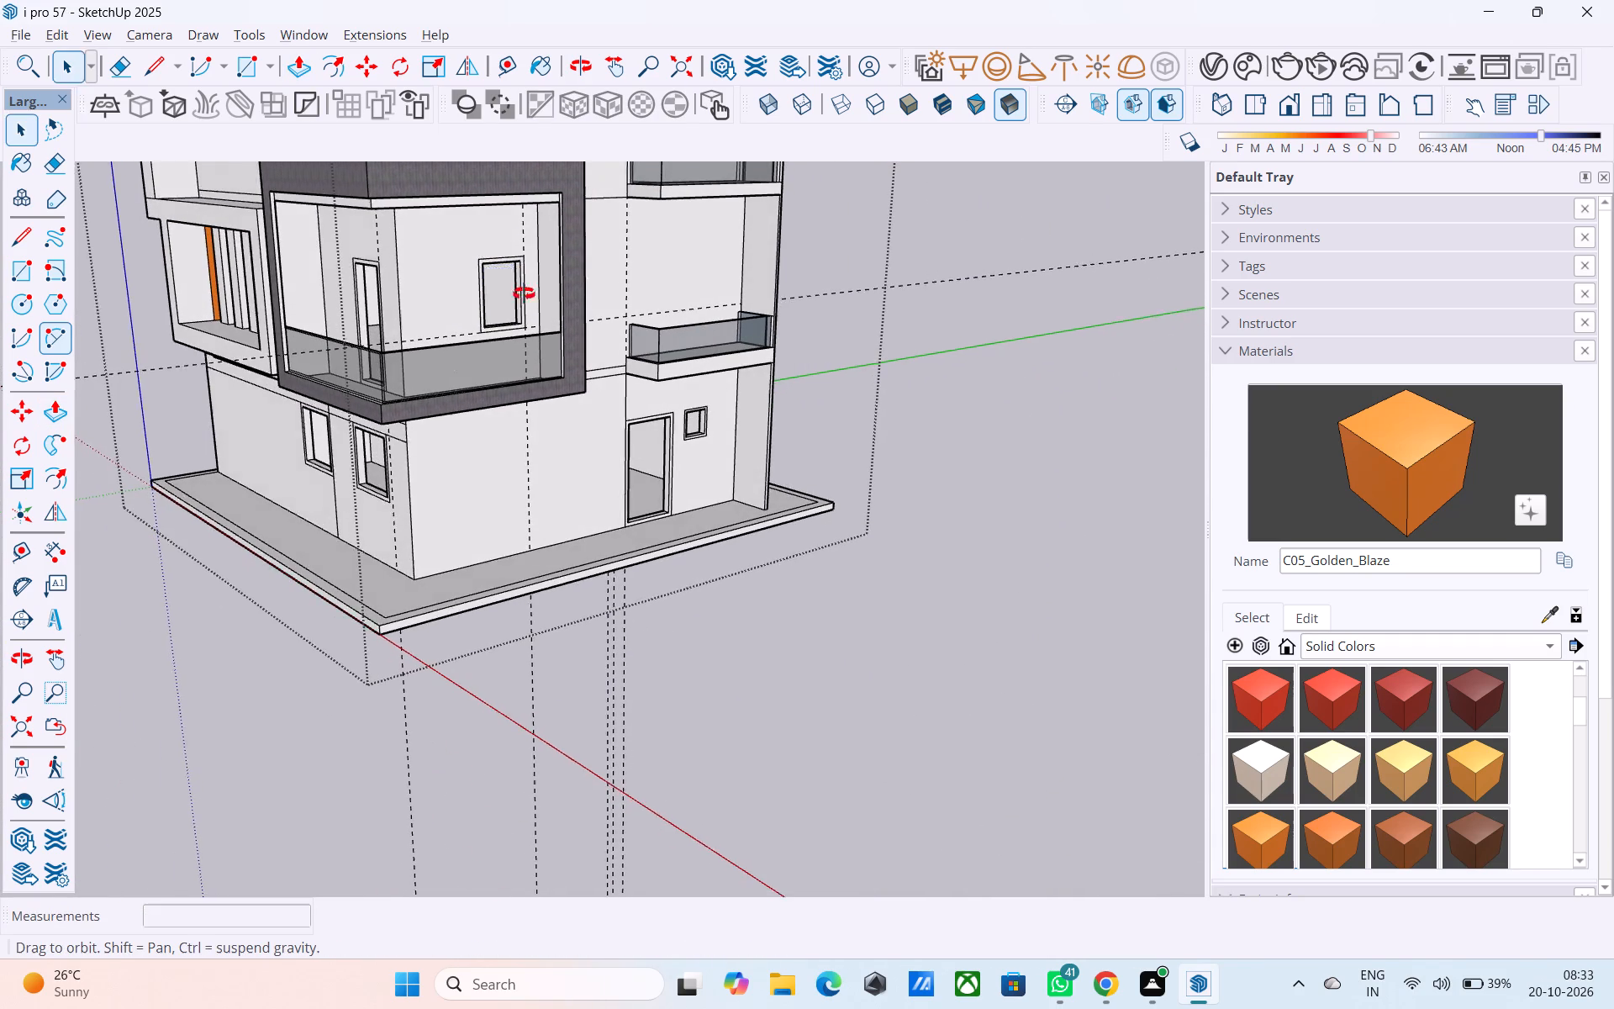
pyautogui.moveTo(524, 293); pyautogui.dragTo(625, 425, button='middle')
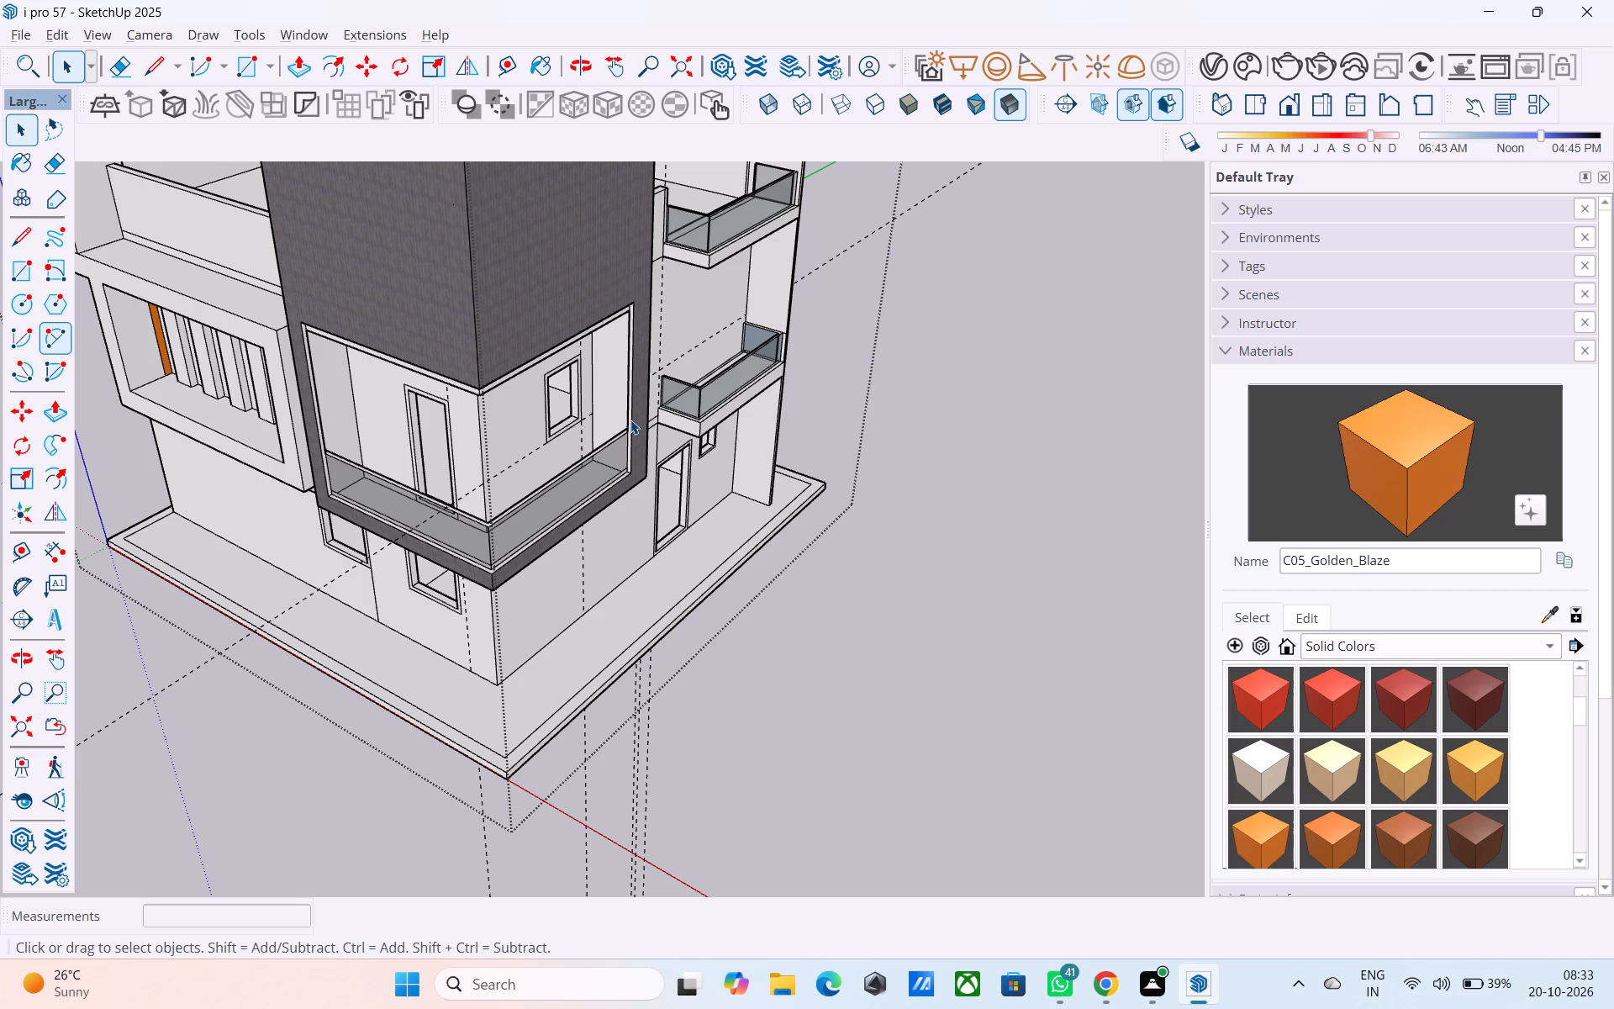
pyautogui.scroll(-2, 630, 420)
pyautogui.moveTo(630, 420); pyautogui.dragTo(698, 358, button='middle')
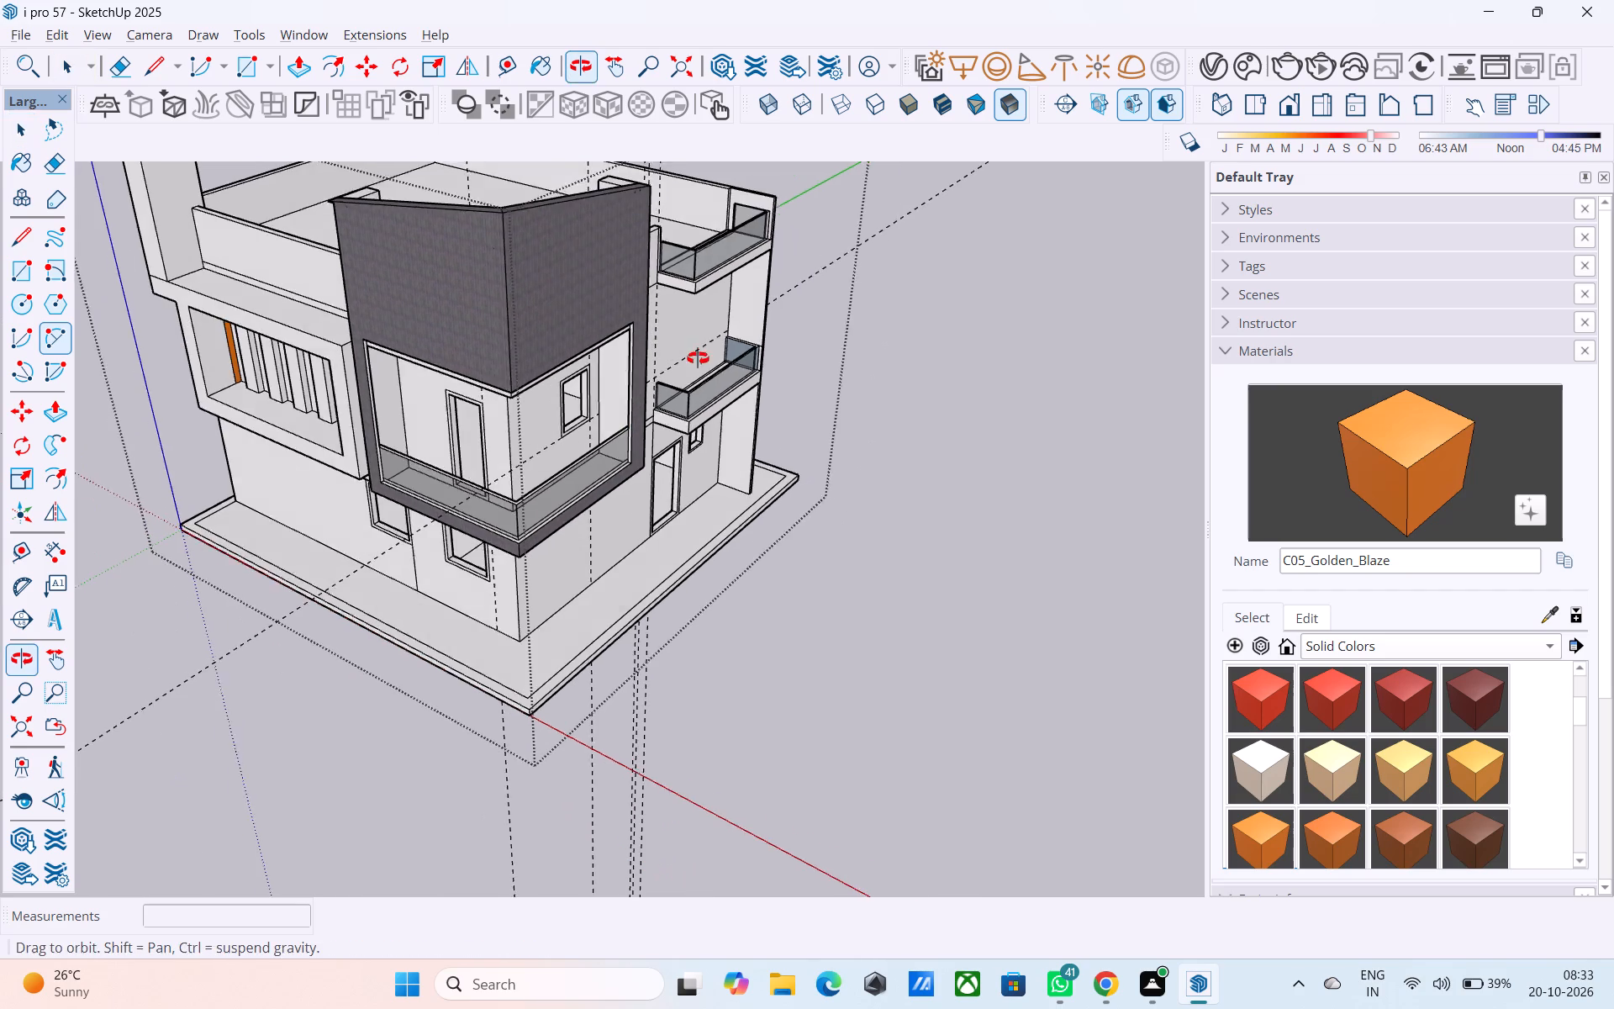
pyautogui.moveTo(698, 358); pyautogui.dragTo(709, 351, button='middle')
pyautogui.scroll(-3, 663, 407)
pyautogui.moveTo(663, 413); pyautogui.dragTo(644, 308, button='middle')
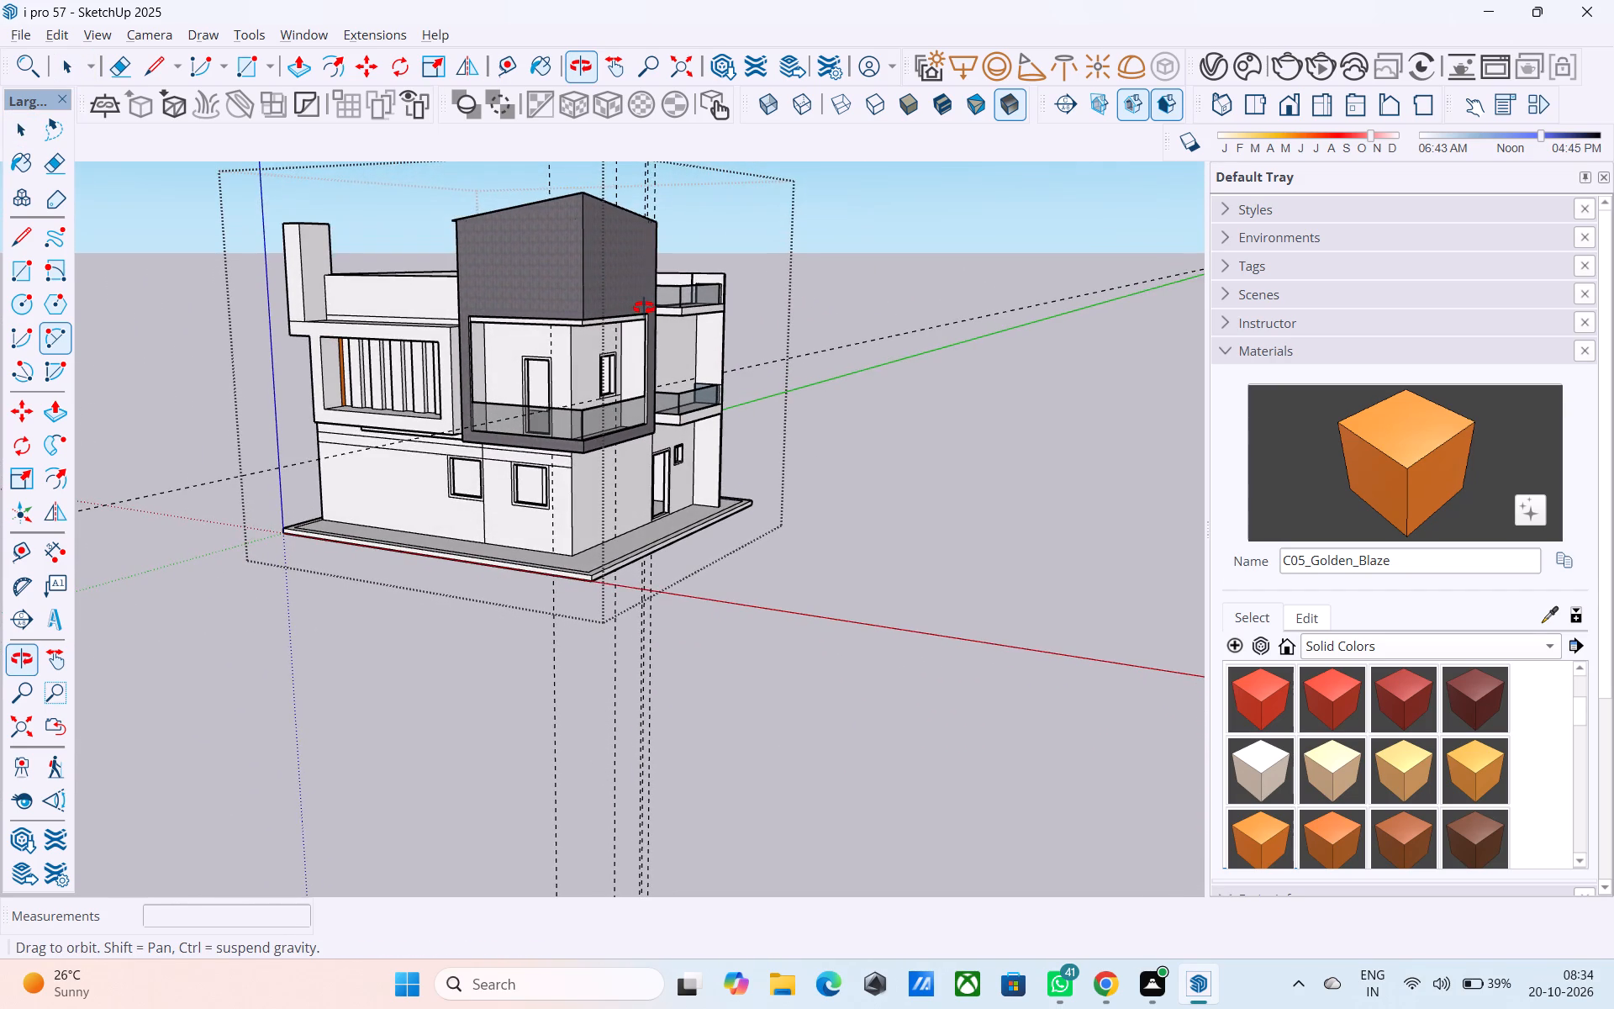
pyautogui.moveTo(644, 308); pyautogui.dragTo(625, 355, button='middle')
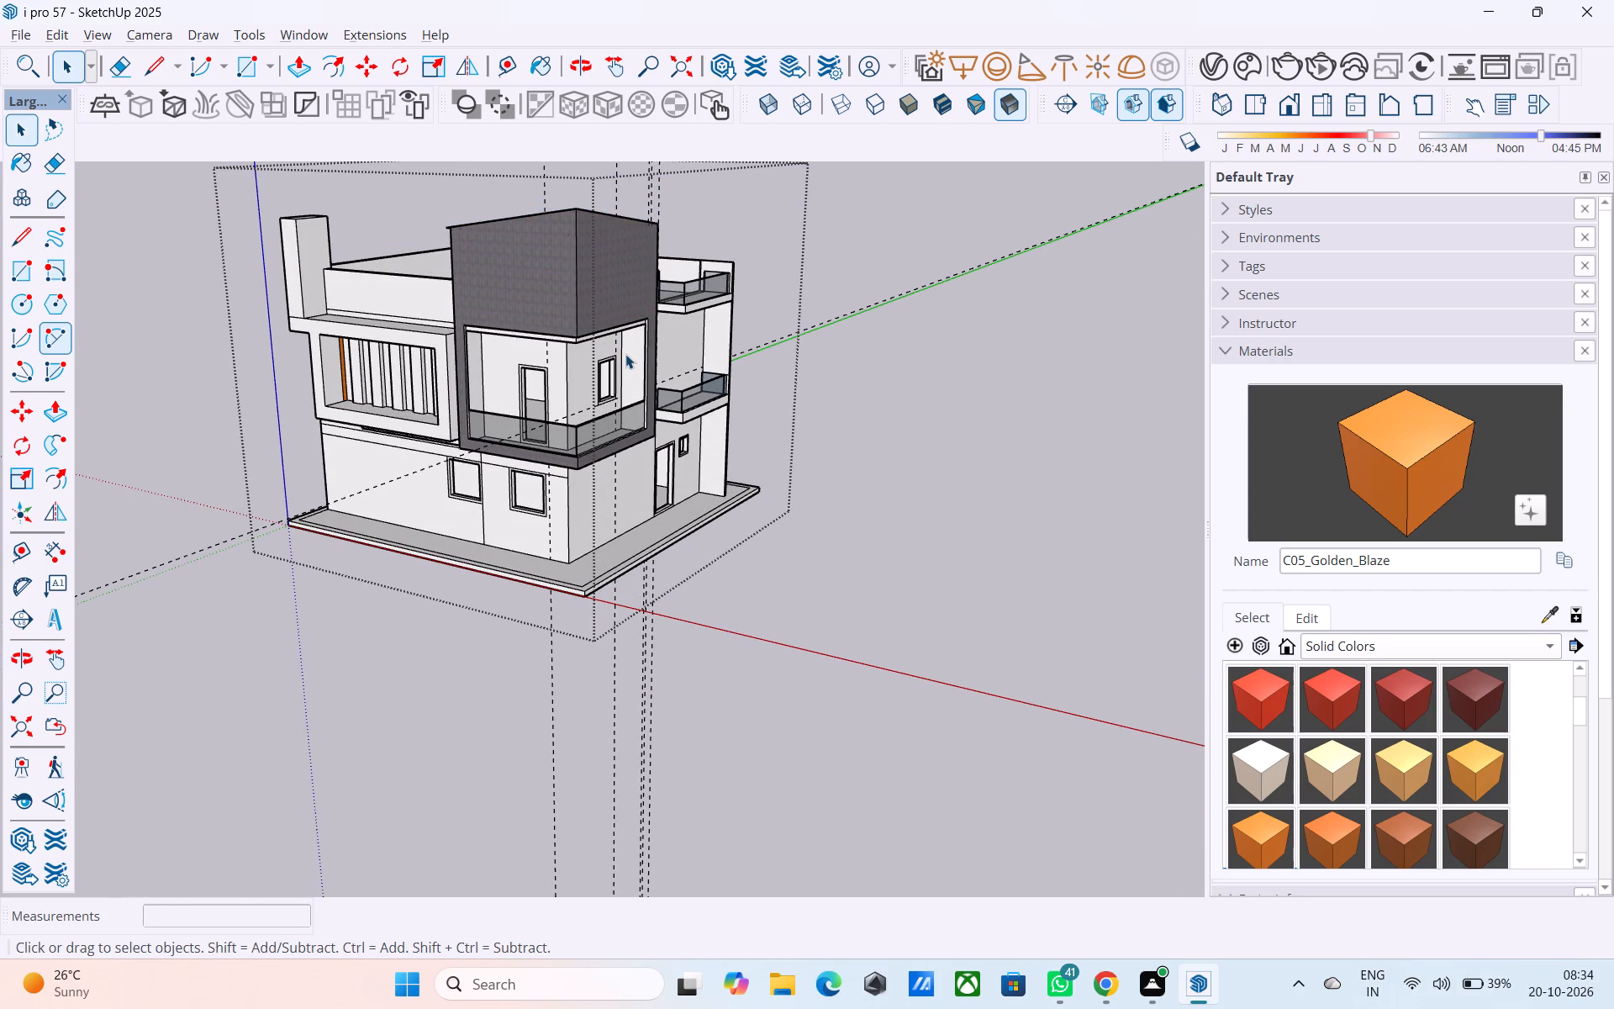
pyautogui.moveTo(622, 401); pyautogui.dragTo(289, 386, button='middle')
pyautogui.moveTo(649, 394); pyautogui.dragTo(511, 391, button='middle')
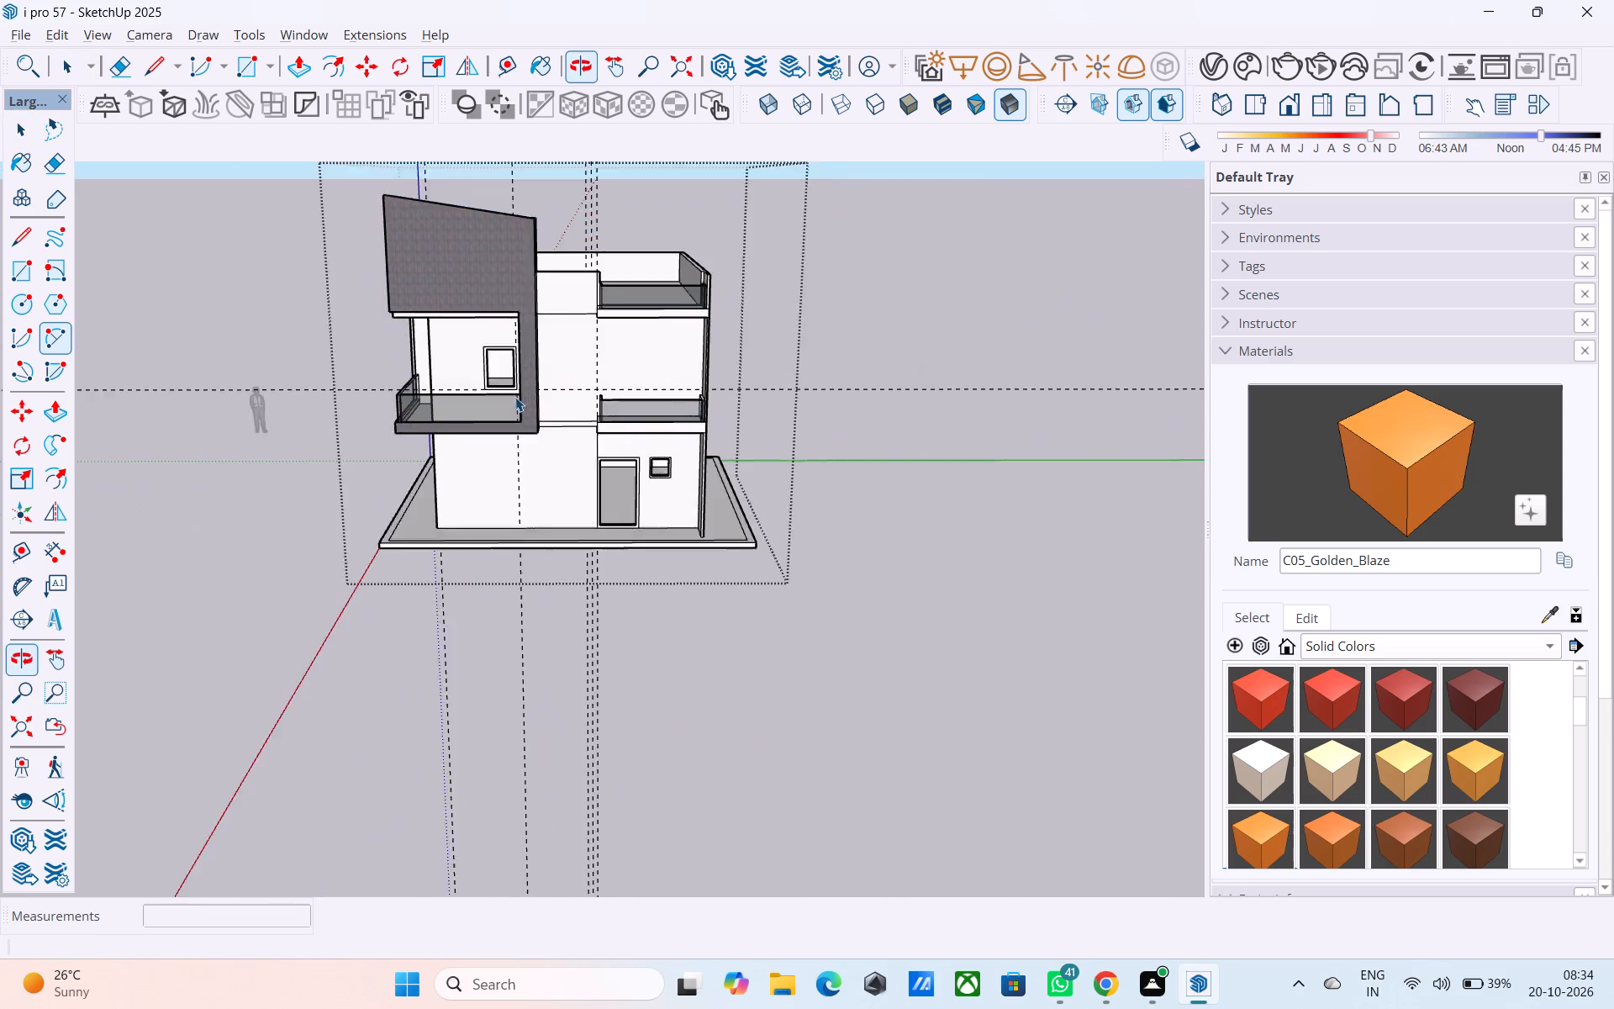
pyautogui.scroll(16, 577, 416)
pyautogui.moveTo(628, 449); pyautogui.dragTo(652, 323, button='middle')
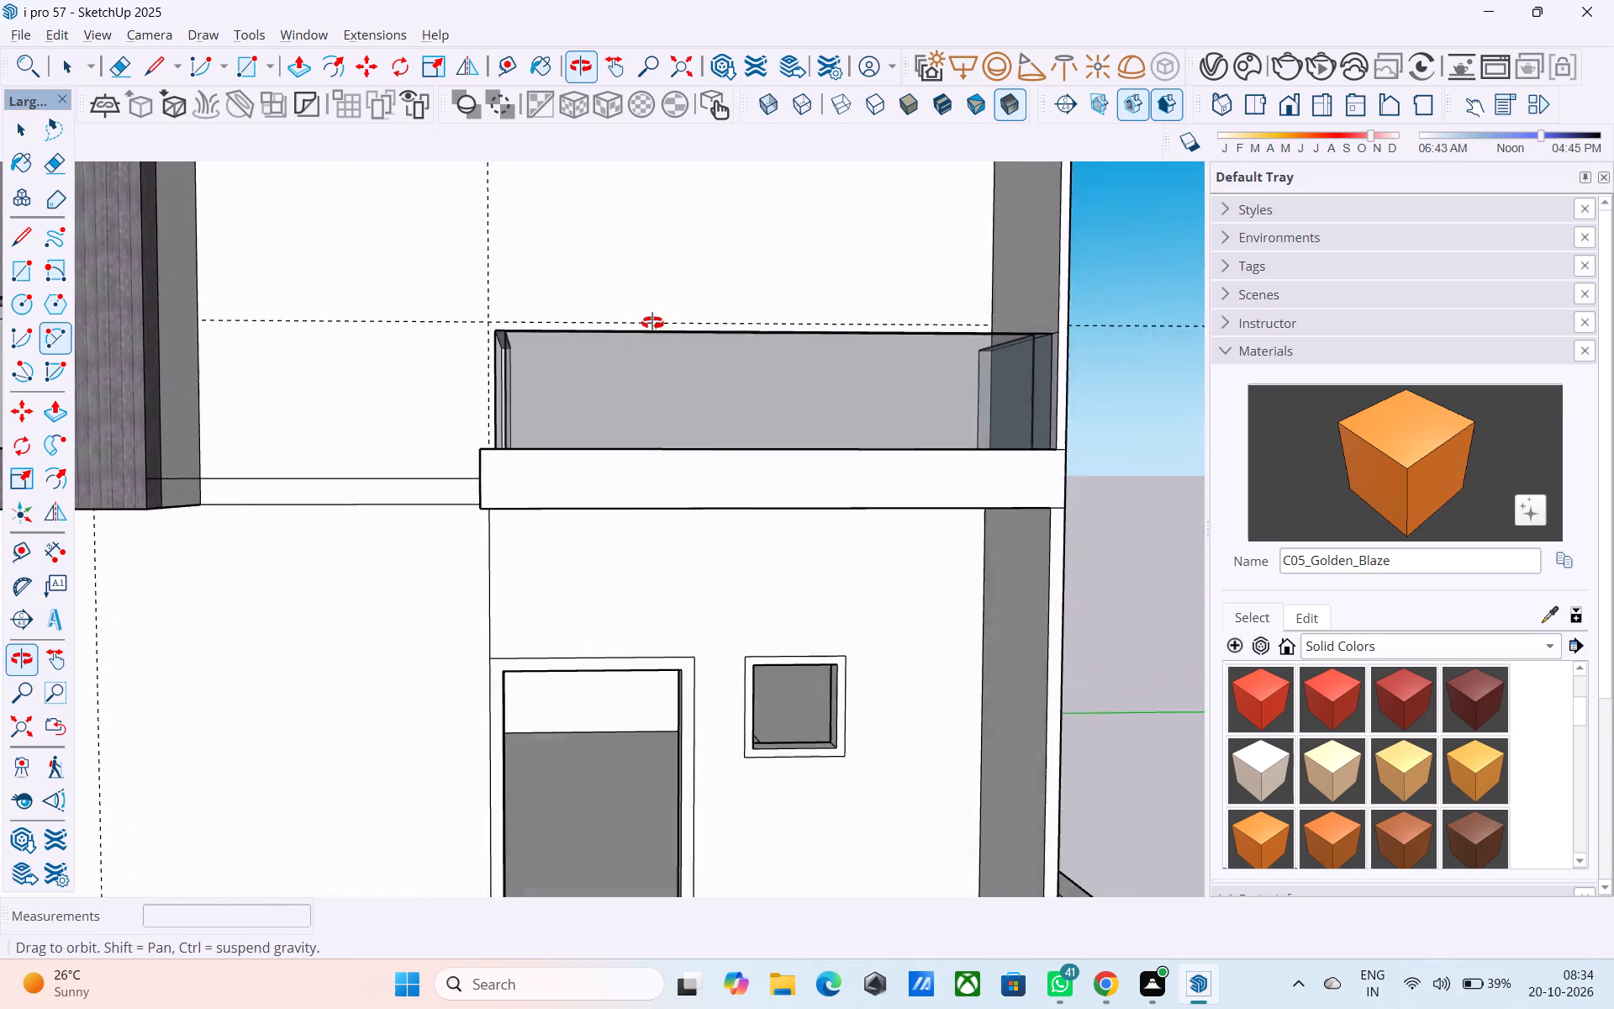
pyautogui.moveTo(652, 323); pyautogui.dragTo(655, 355, button='middle')
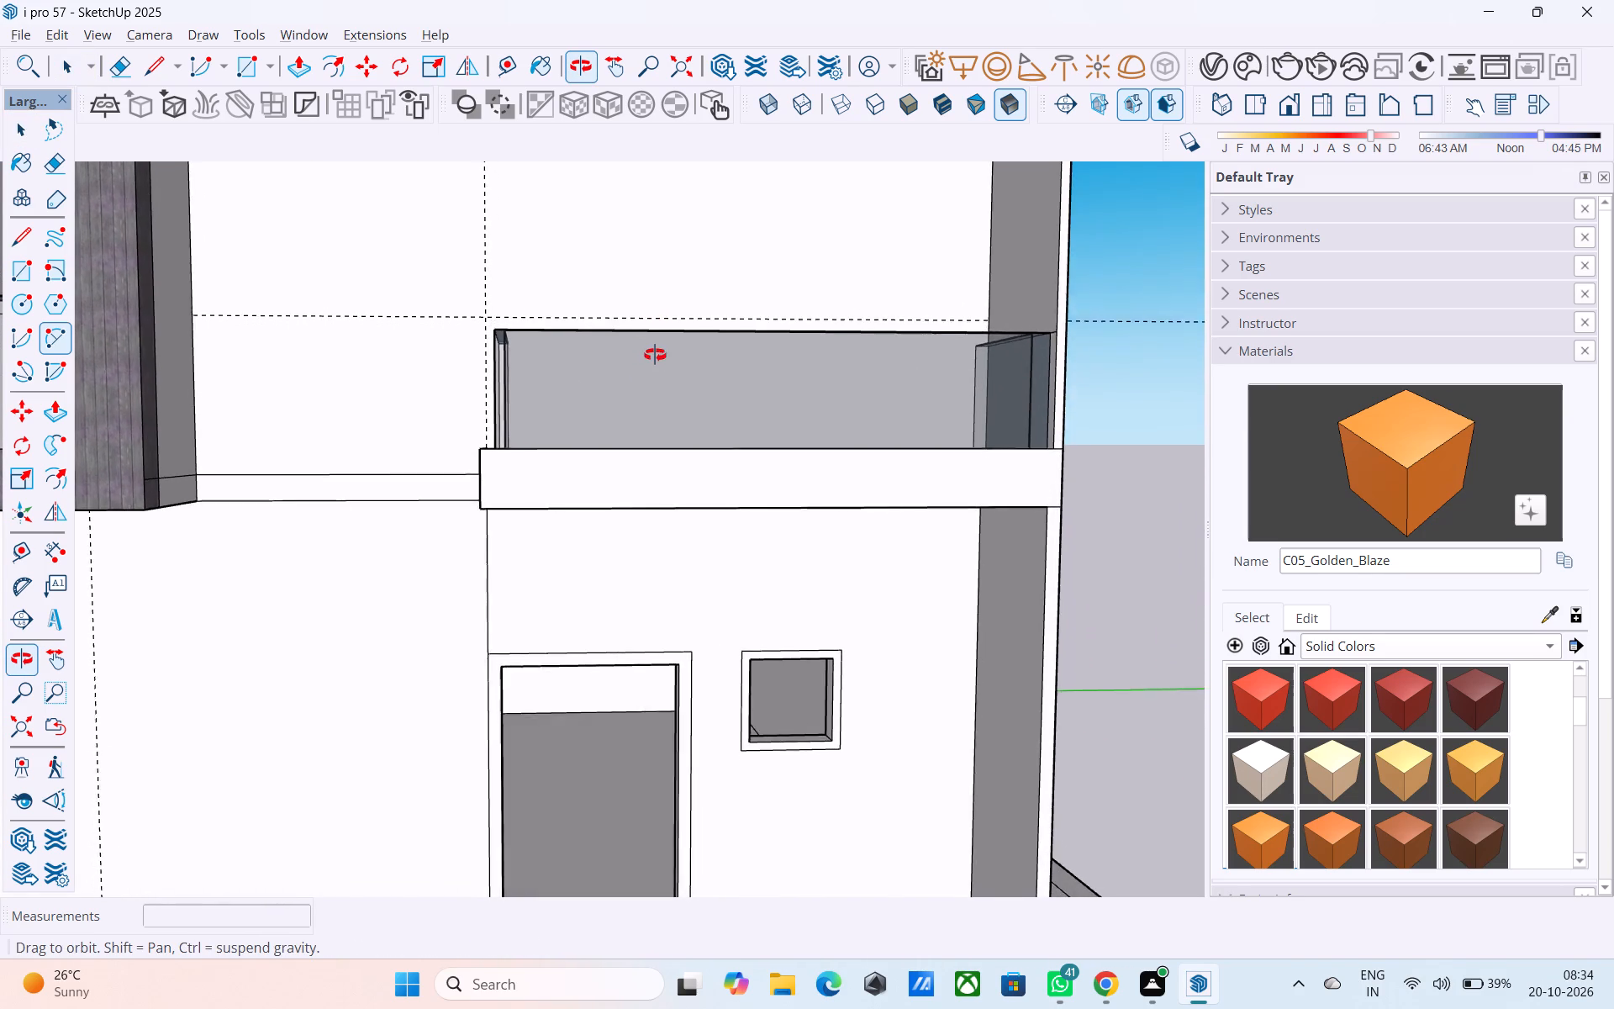
pyautogui.moveTo(655, 355); pyautogui.dragTo(757, 506, button='middle')
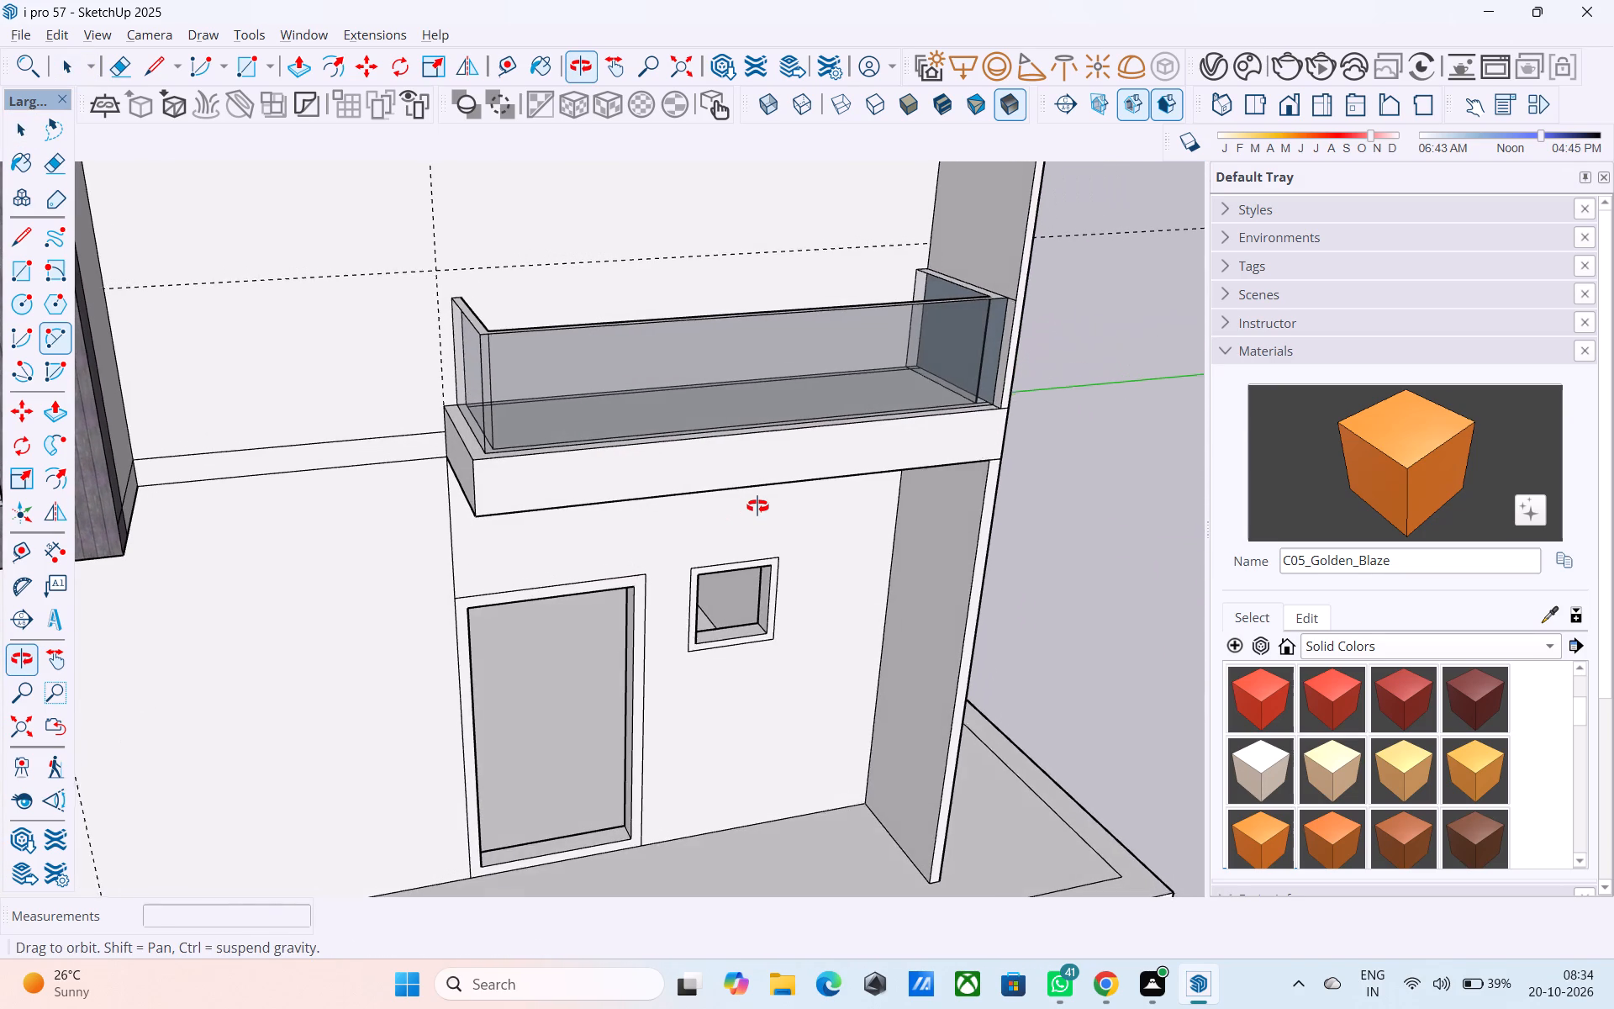
# Pull the end face of the side balcony slab above the ground-floor door outward by about 1' along the wall.
pyautogui.moveTo(757, 506); pyautogui.dragTo(757, 504, button='middle')
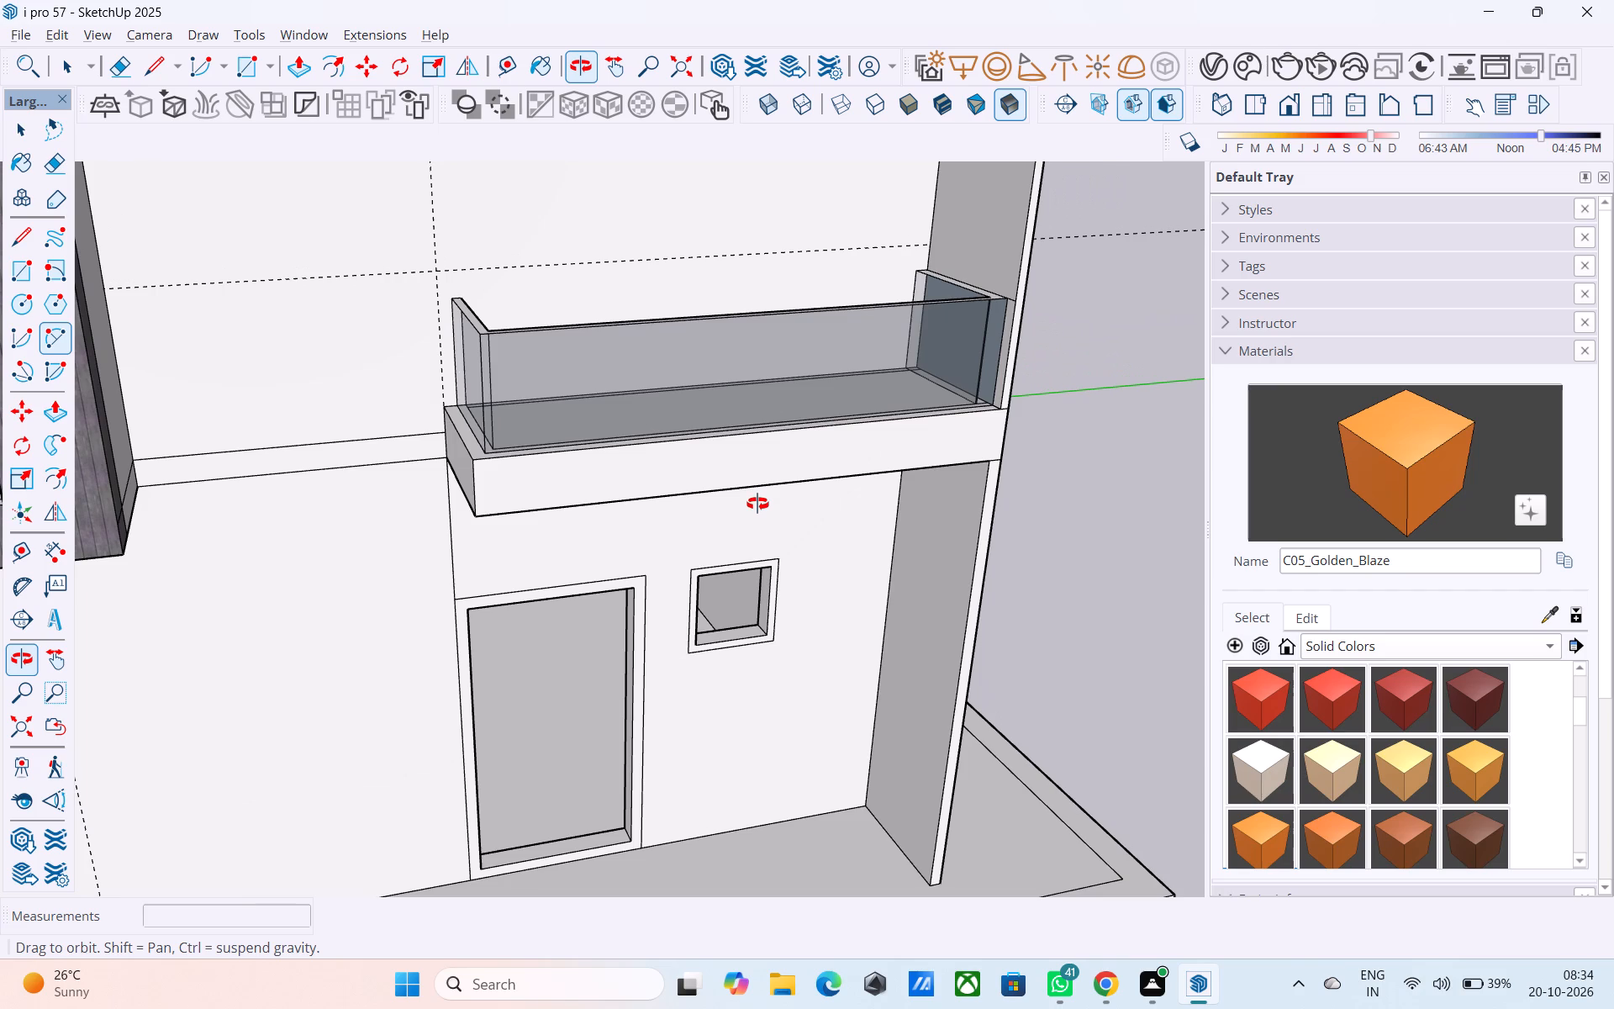
pyautogui.moveTo(757, 504); pyautogui.dragTo(734, 504, button='middle')
pyautogui.moveTo(475, 457); pyautogui.dragTo(509, 451, button='middle')
pyautogui.scroll(3, 508, 446)
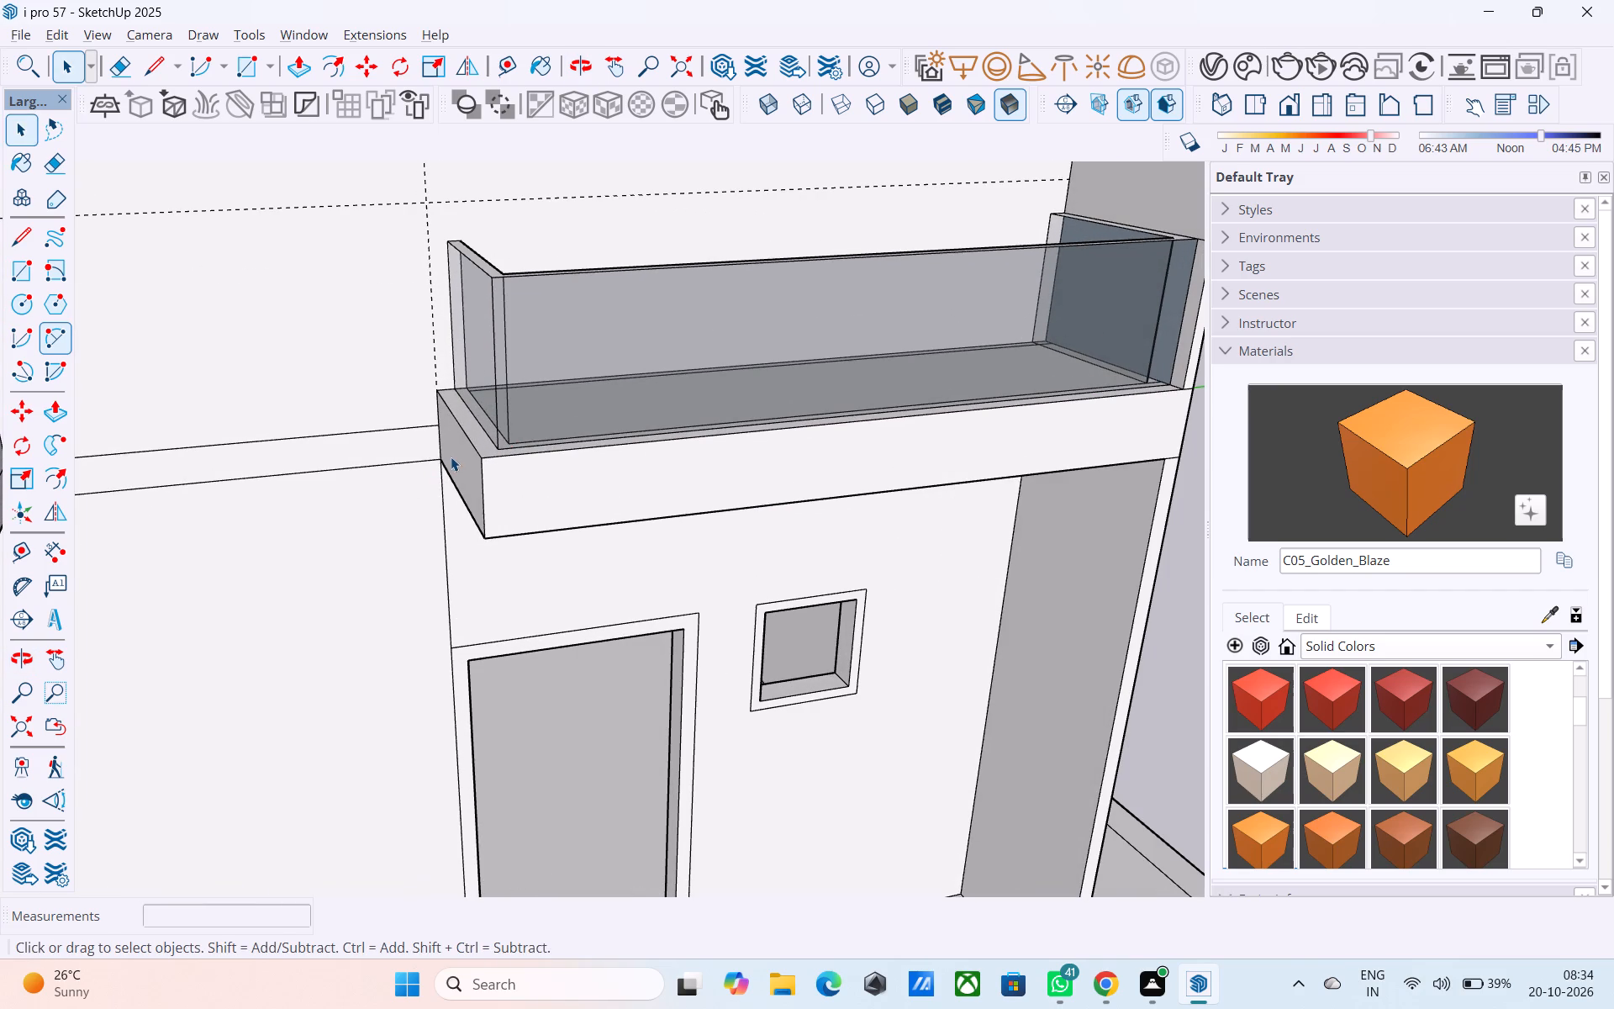
pyautogui.click(451, 457)
pyautogui.press('p')
pyautogui.click(451, 456)
pyautogui.click(395, 445)
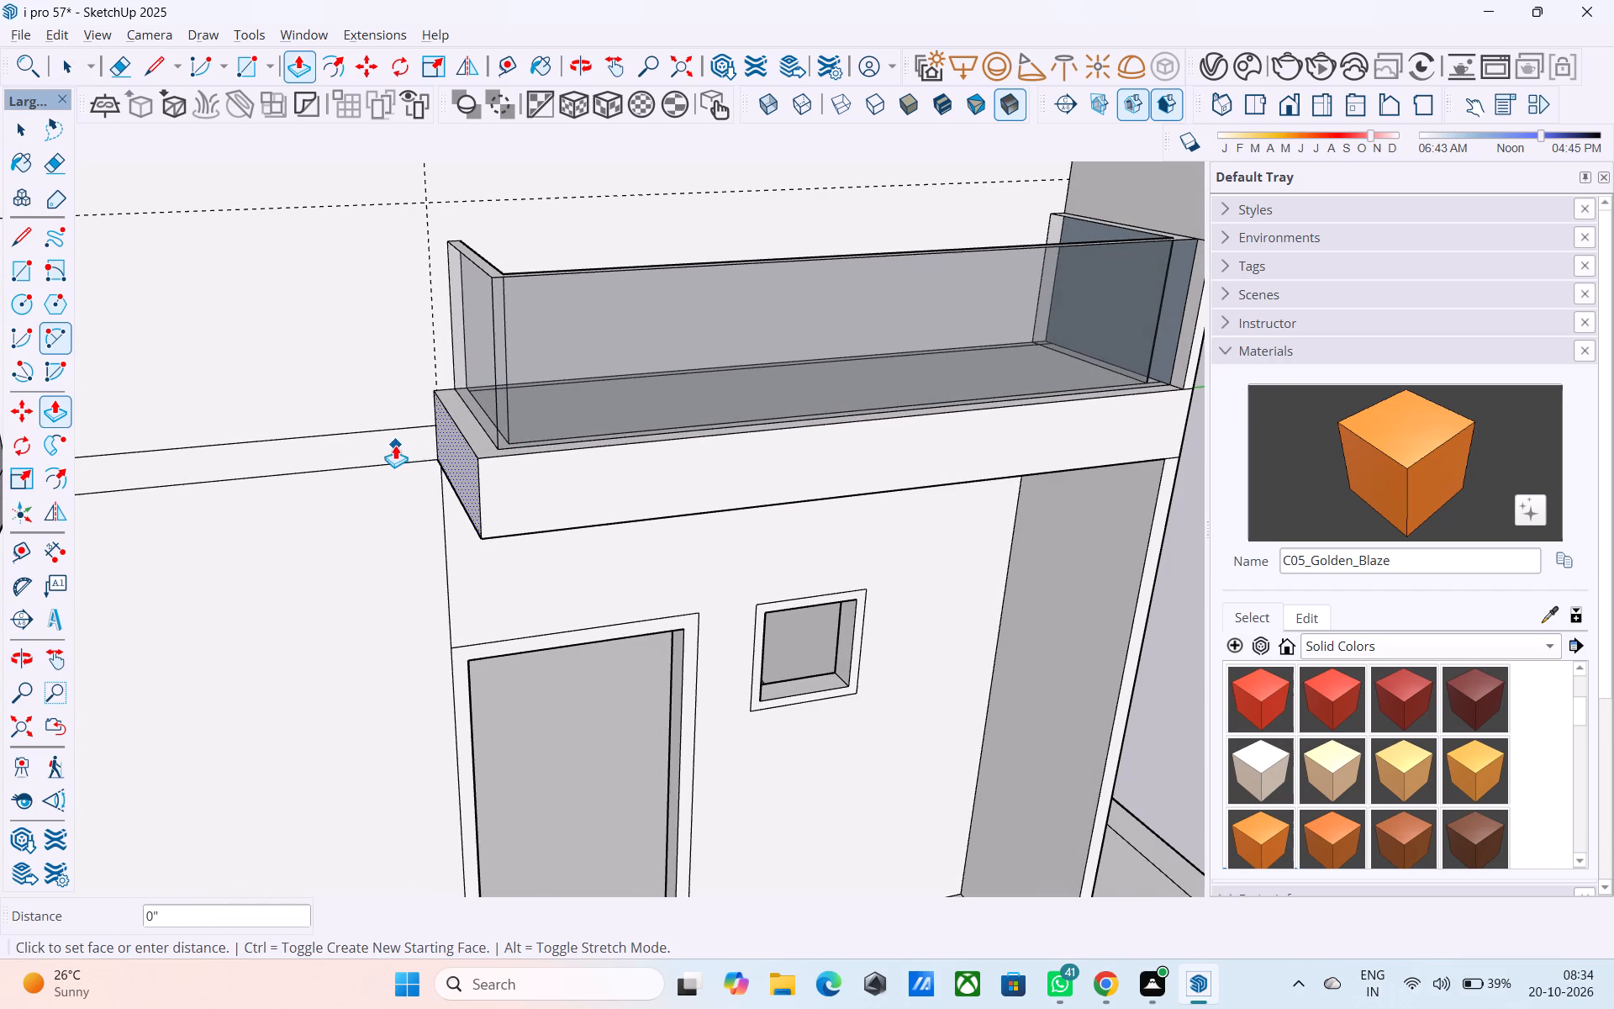
pyautogui.click(321, 431)
# Pull the end face of the upper balcony slab outward by about 1', aligning it with the extended slab below.
pyautogui.scroll(-3, 356, 442)
pyautogui.scroll(1, 356, 441)
pyautogui.scroll(-3, 356, 441)
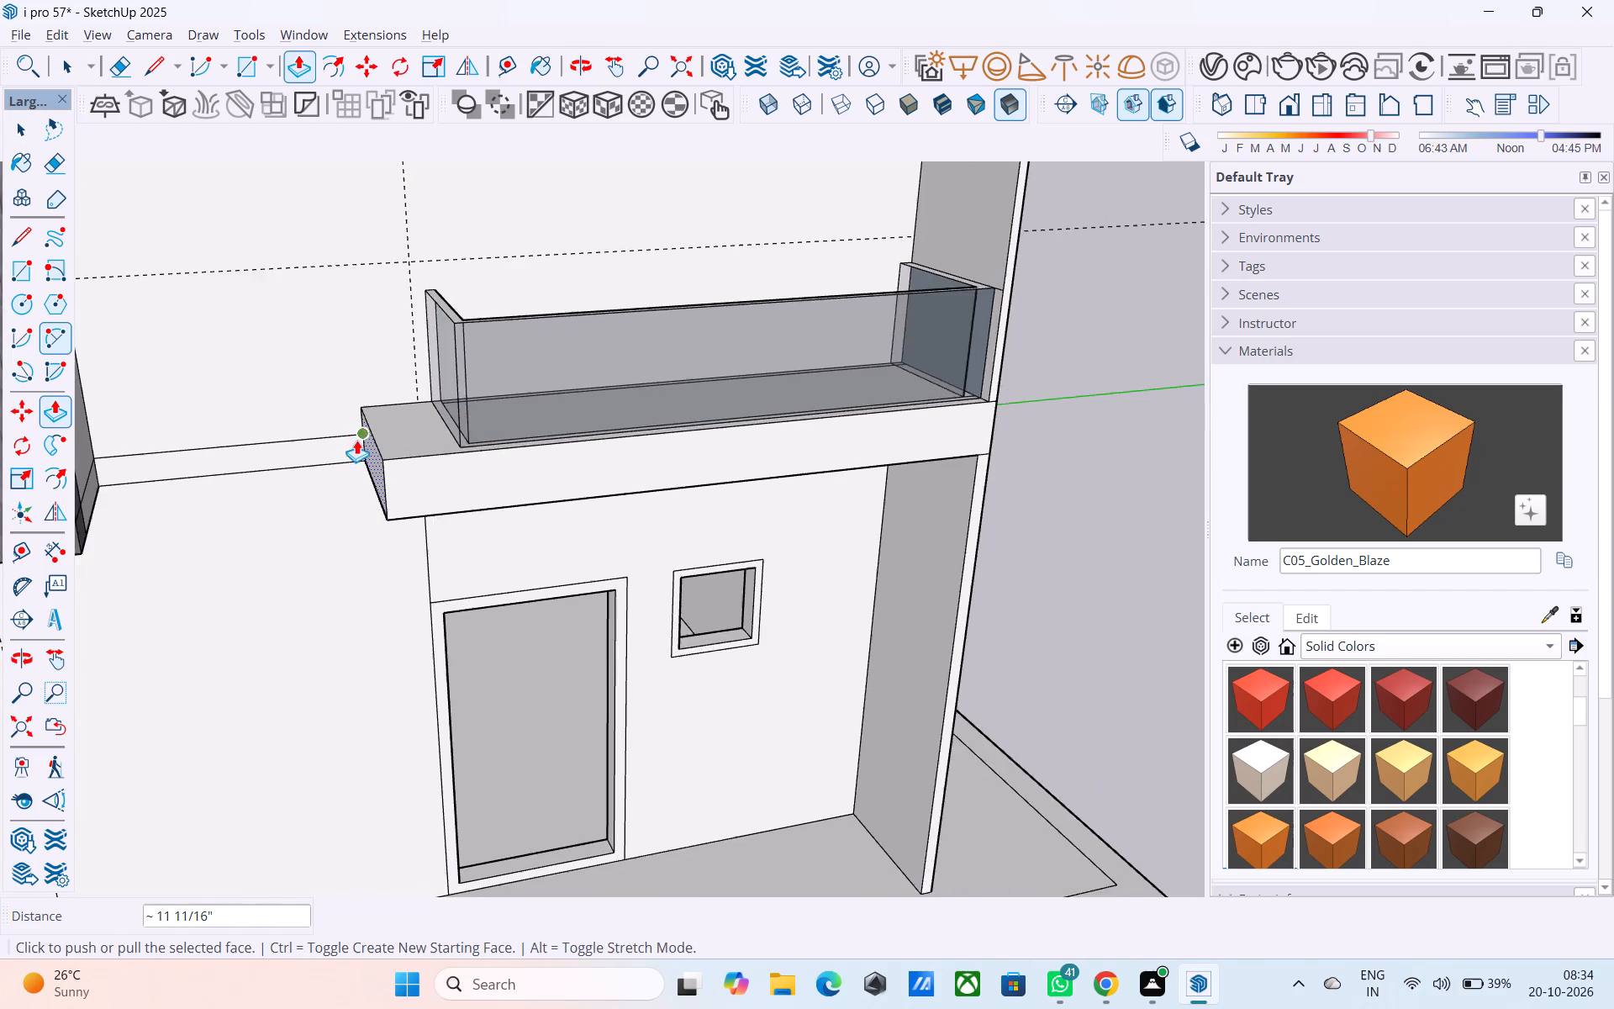
pyautogui.scroll(-6, 356, 440)
pyautogui.scroll(-5, 389, 293)
pyautogui.scroll(-3, 365, 452)
pyautogui.scroll(3, 386, 344)
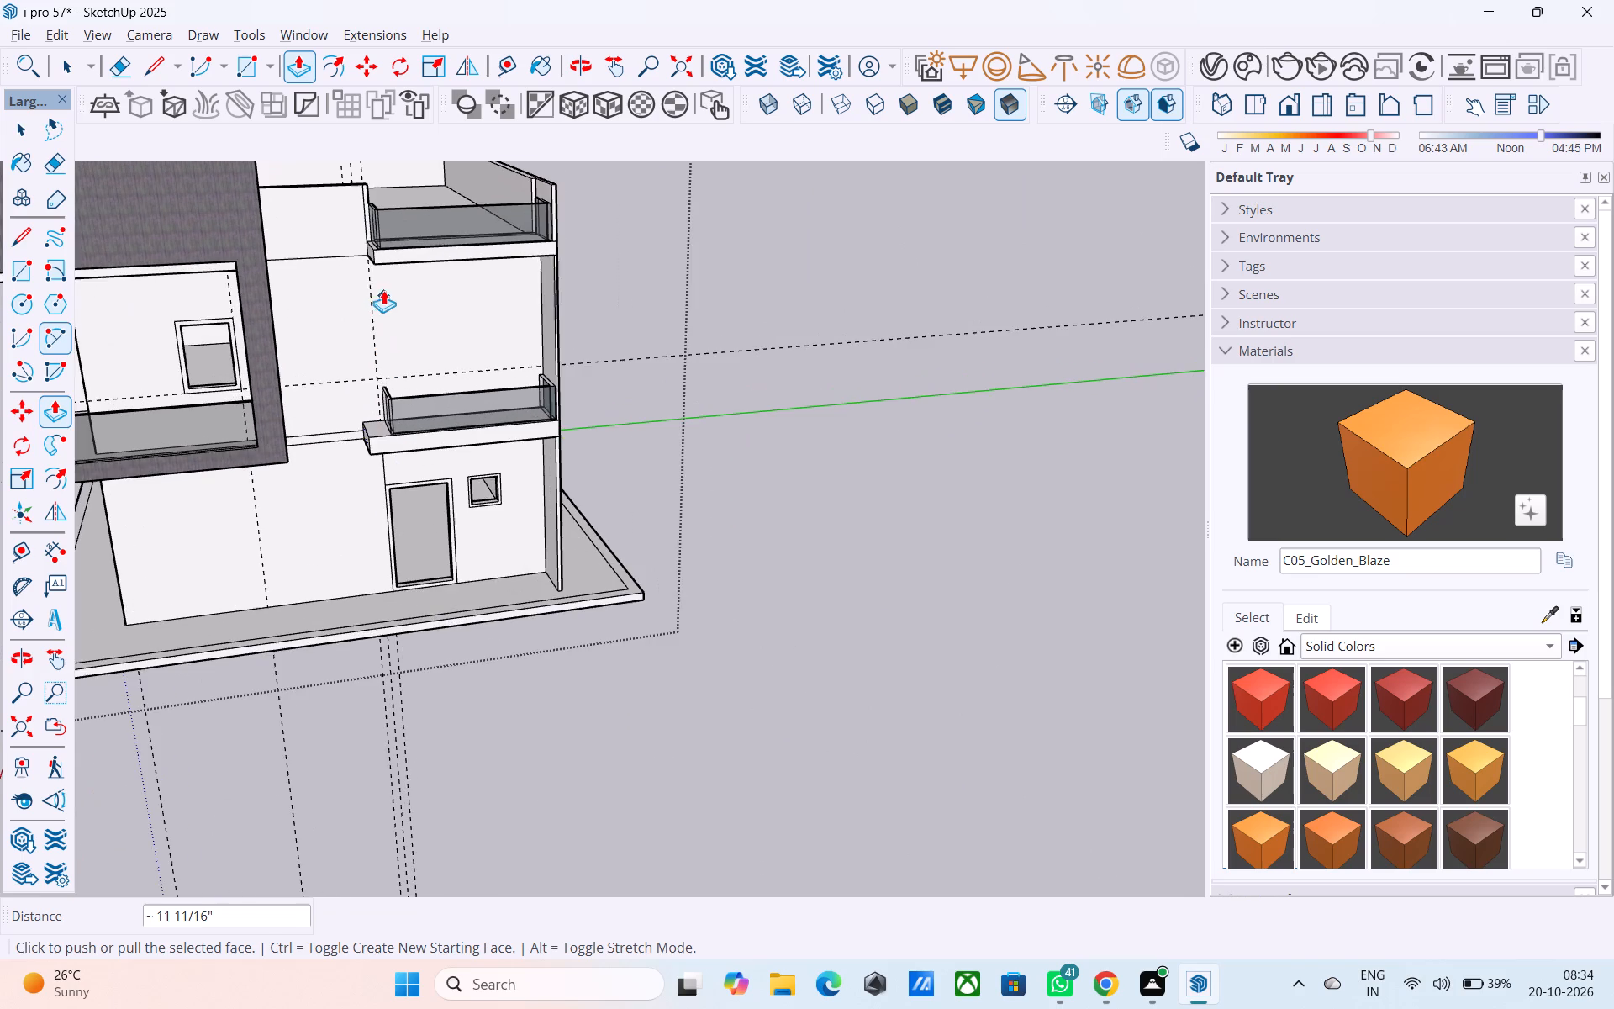
pyautogui.scroll(1, 377, 265)
pyautogui.moveTo(377, 264); pyautogui.dragTo(403, 264, button='middle')
pyautogui.scroll(4, 404, 270)
pyautogui.press('space')
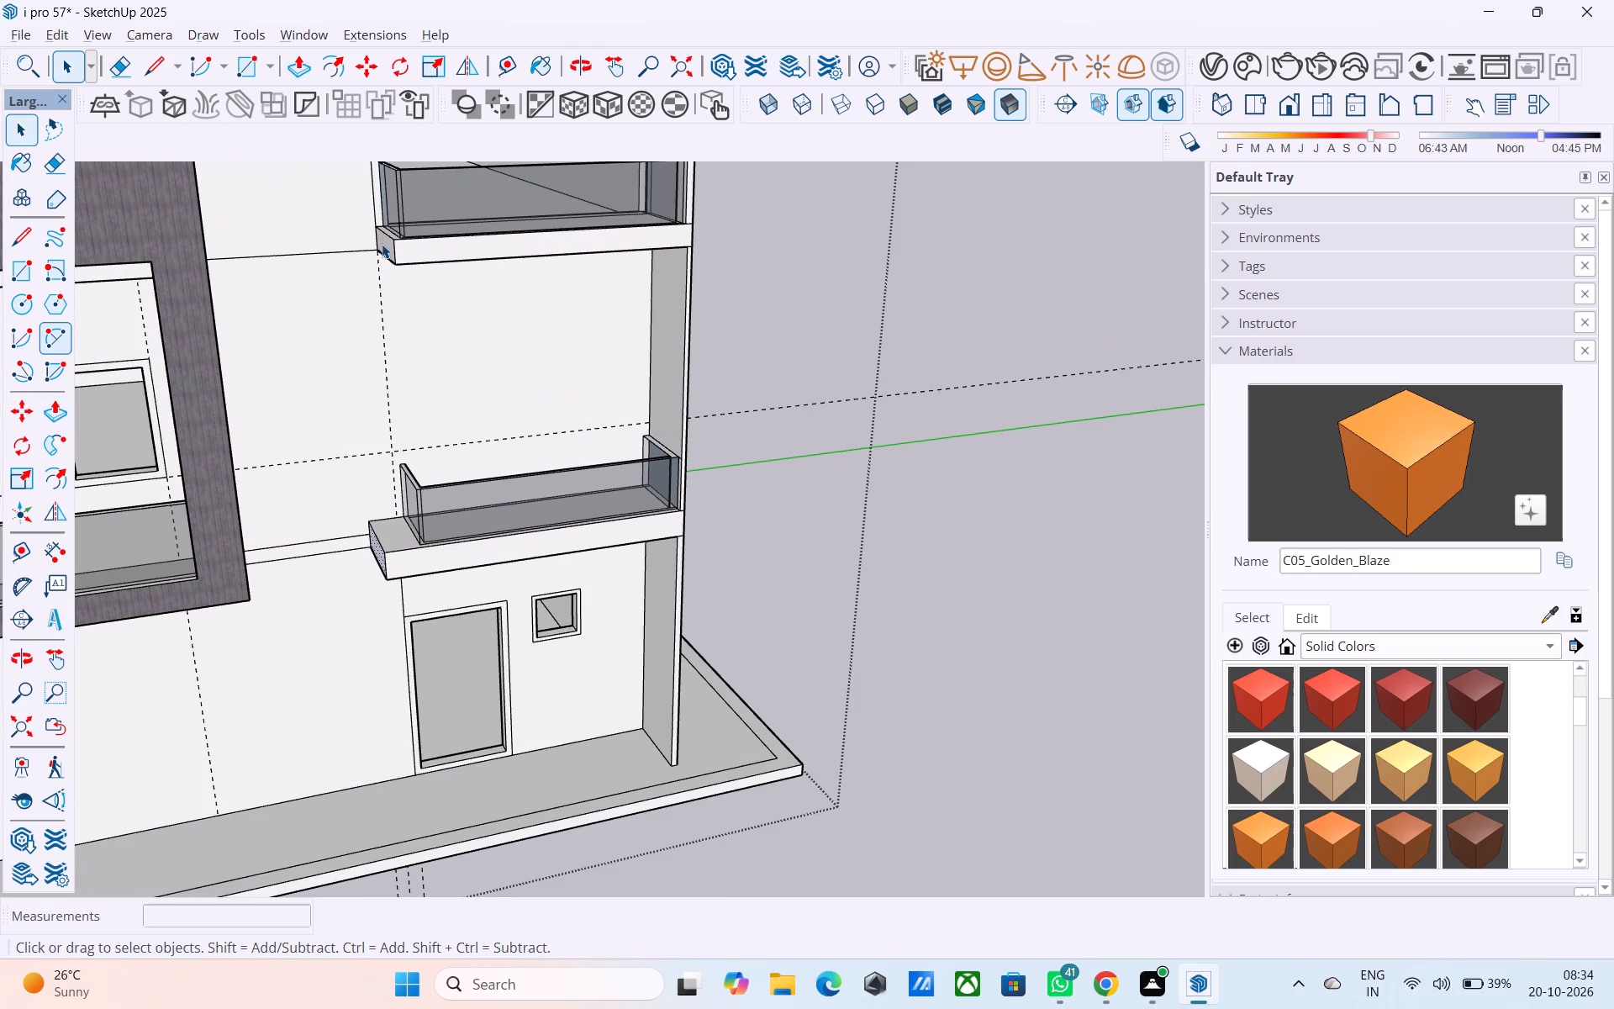
pyautogui.click(382, 244)
pyautogui.press('p')
pyautogui.click(382, 244)
pyautogui.click(374, 547)
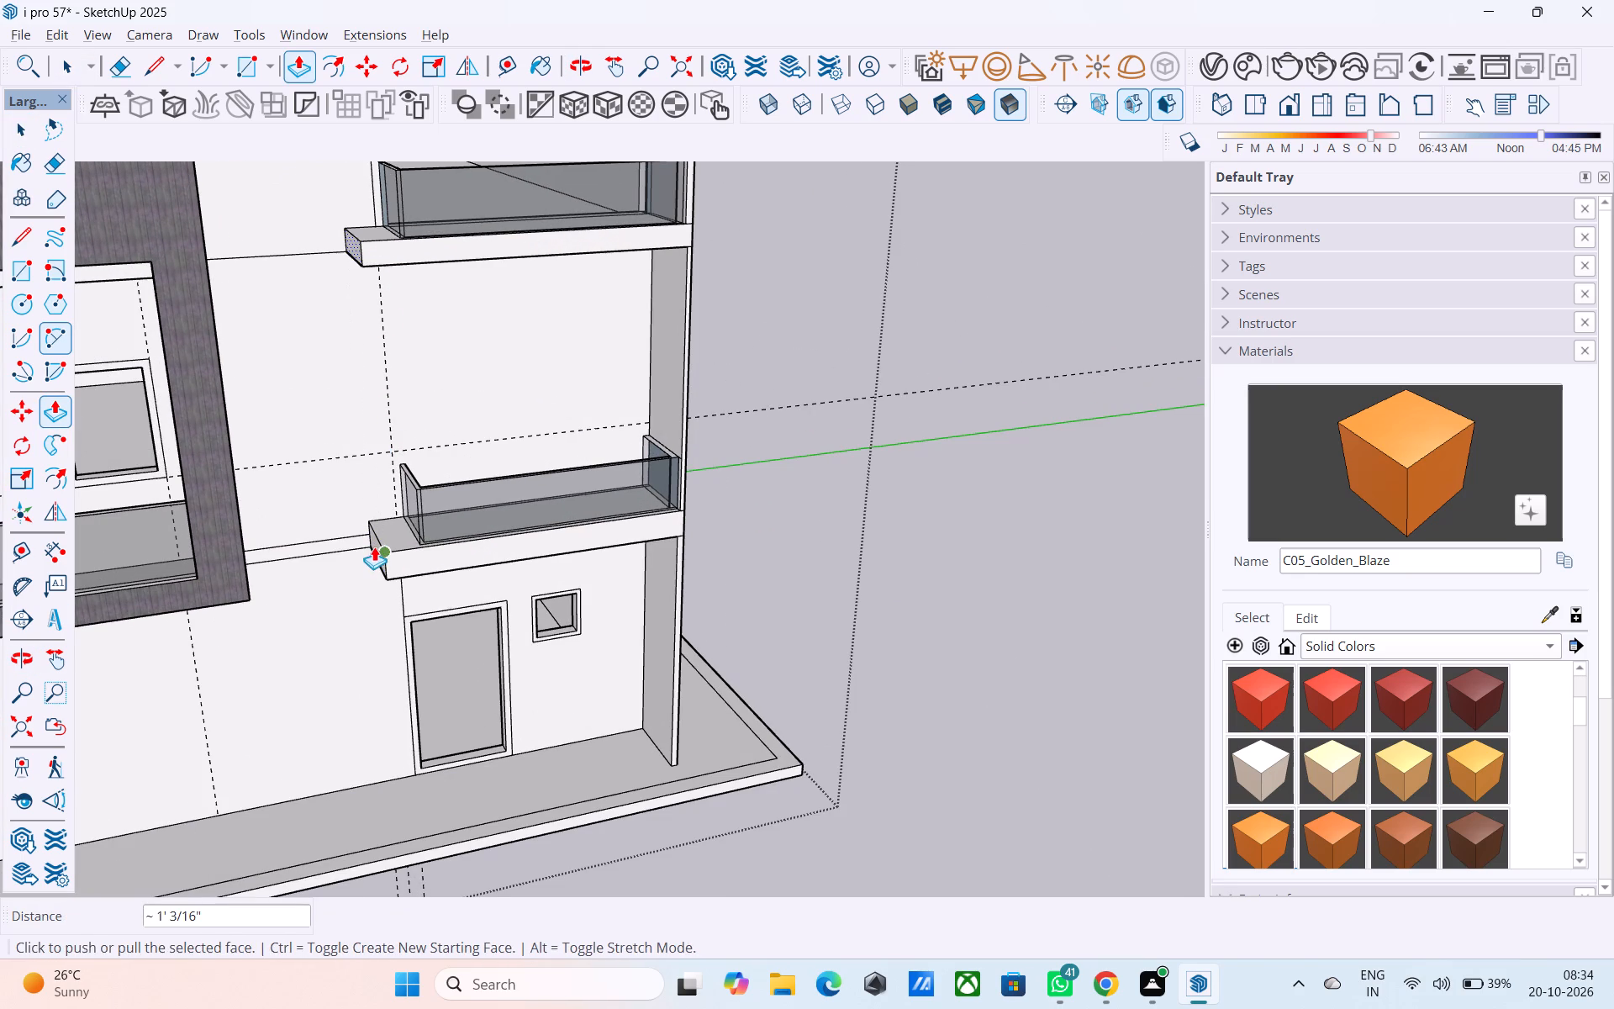
# Copy the ground-floor door's frame face about 3" sideways toward the small window.
pyautogui.press('space')
pyautogui.scroll(-6, 398, 506)
pyautogui.moveTo(395, 557); pyautogui.dragTo(337, 511, button='middle')
pyautogui.scroll(7, 368, 447)
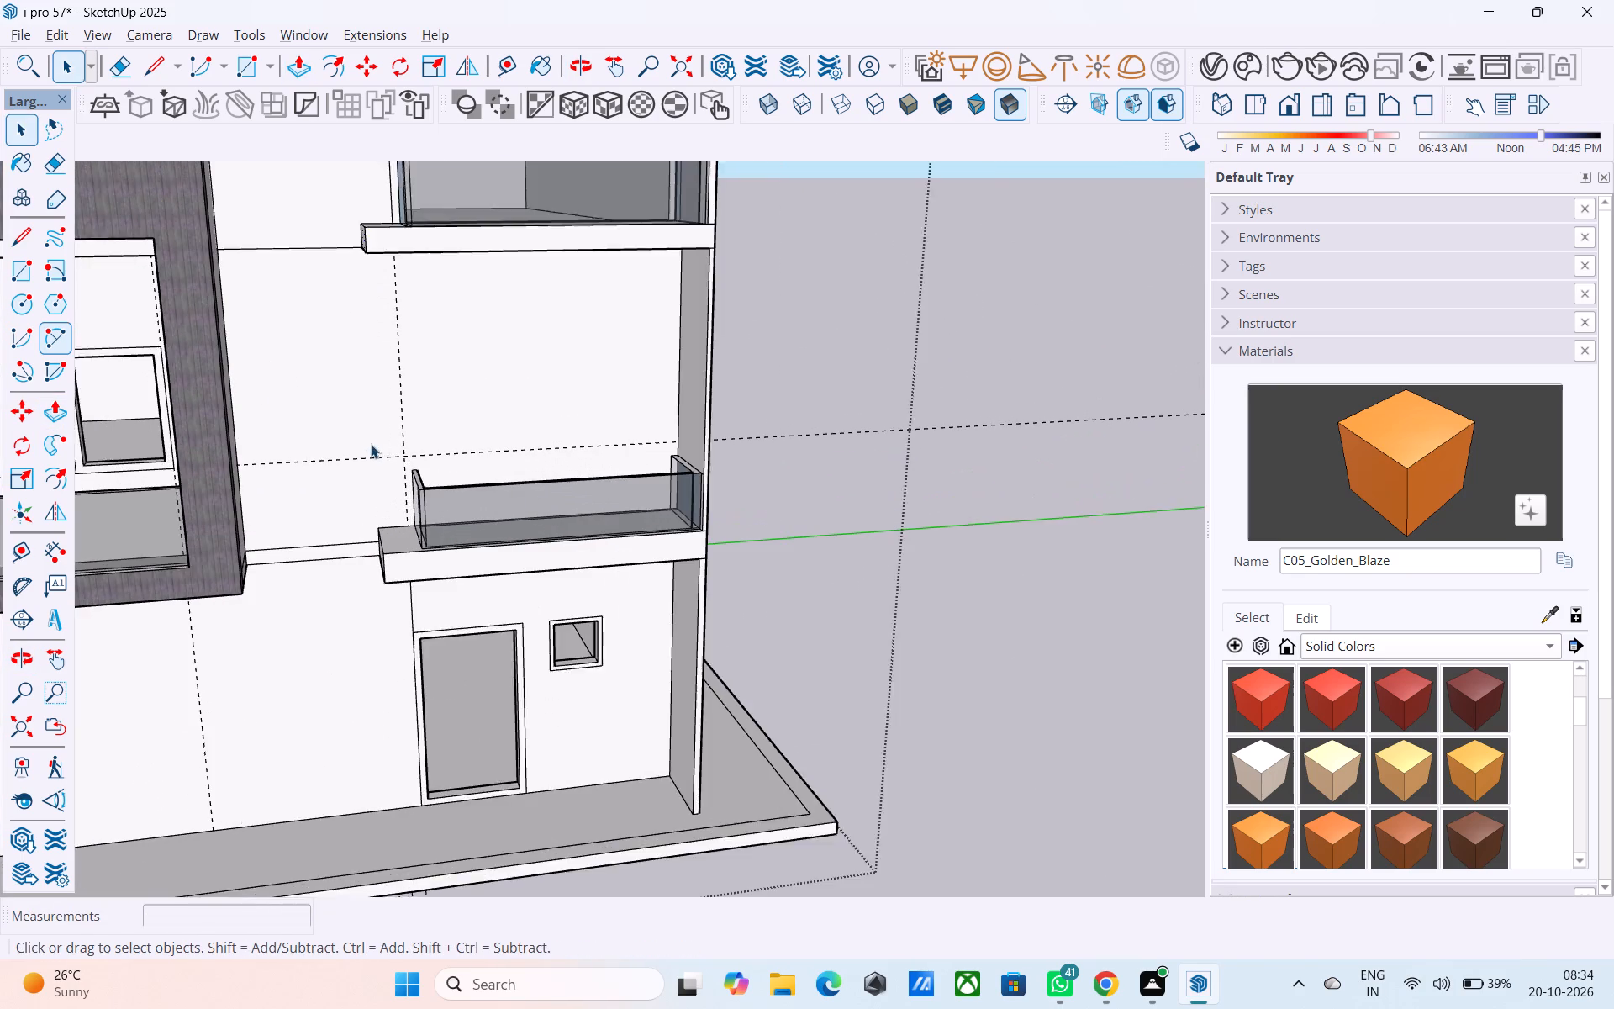
pyautogui.middleClick(402, 460)
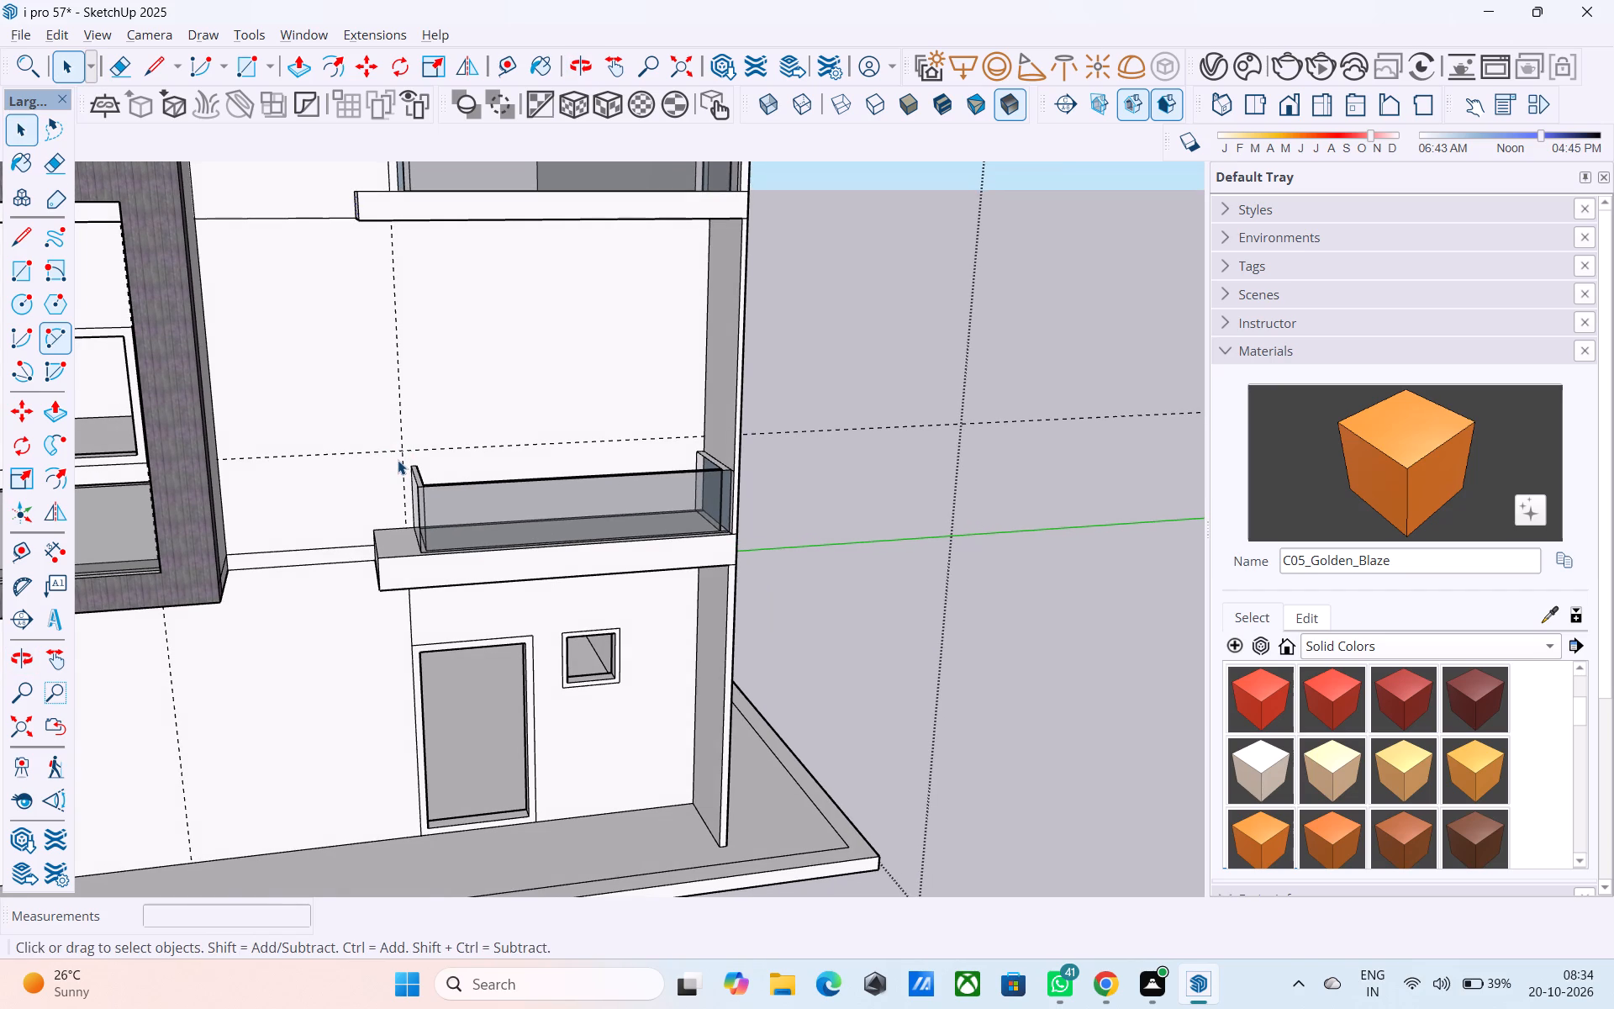
pyautogui.scroll(-1, 398, 460)
pyautogui.middleClick(419, 456)
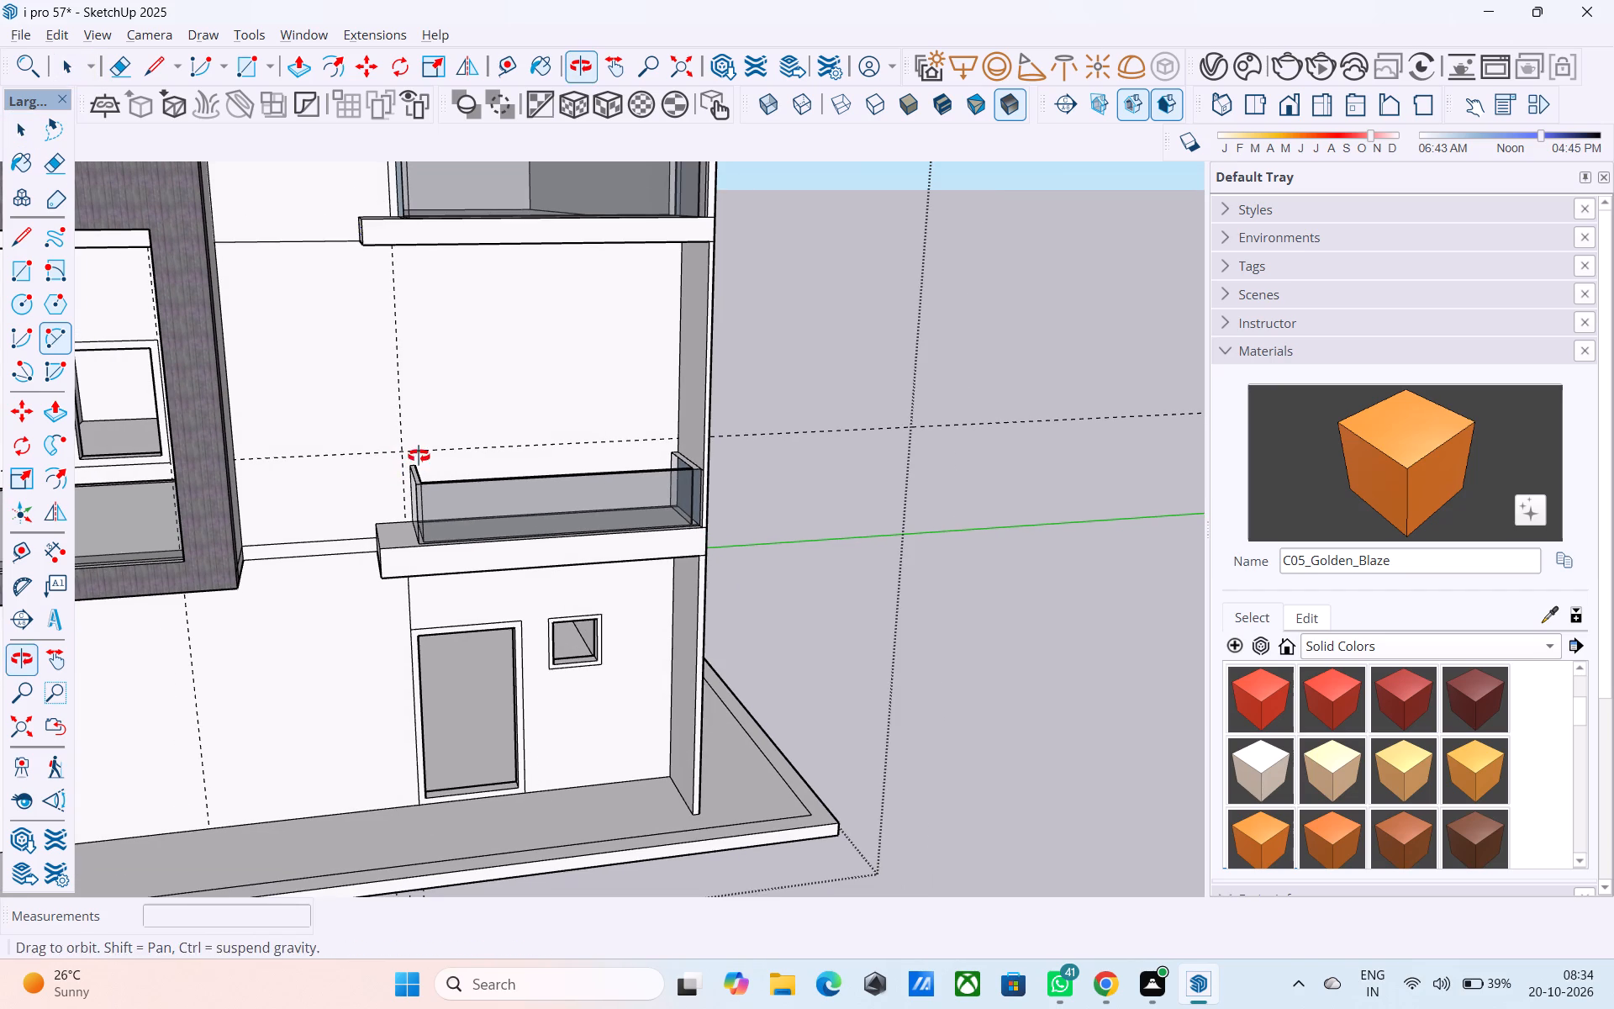
pyautogui.scroll(2, 415, 458)
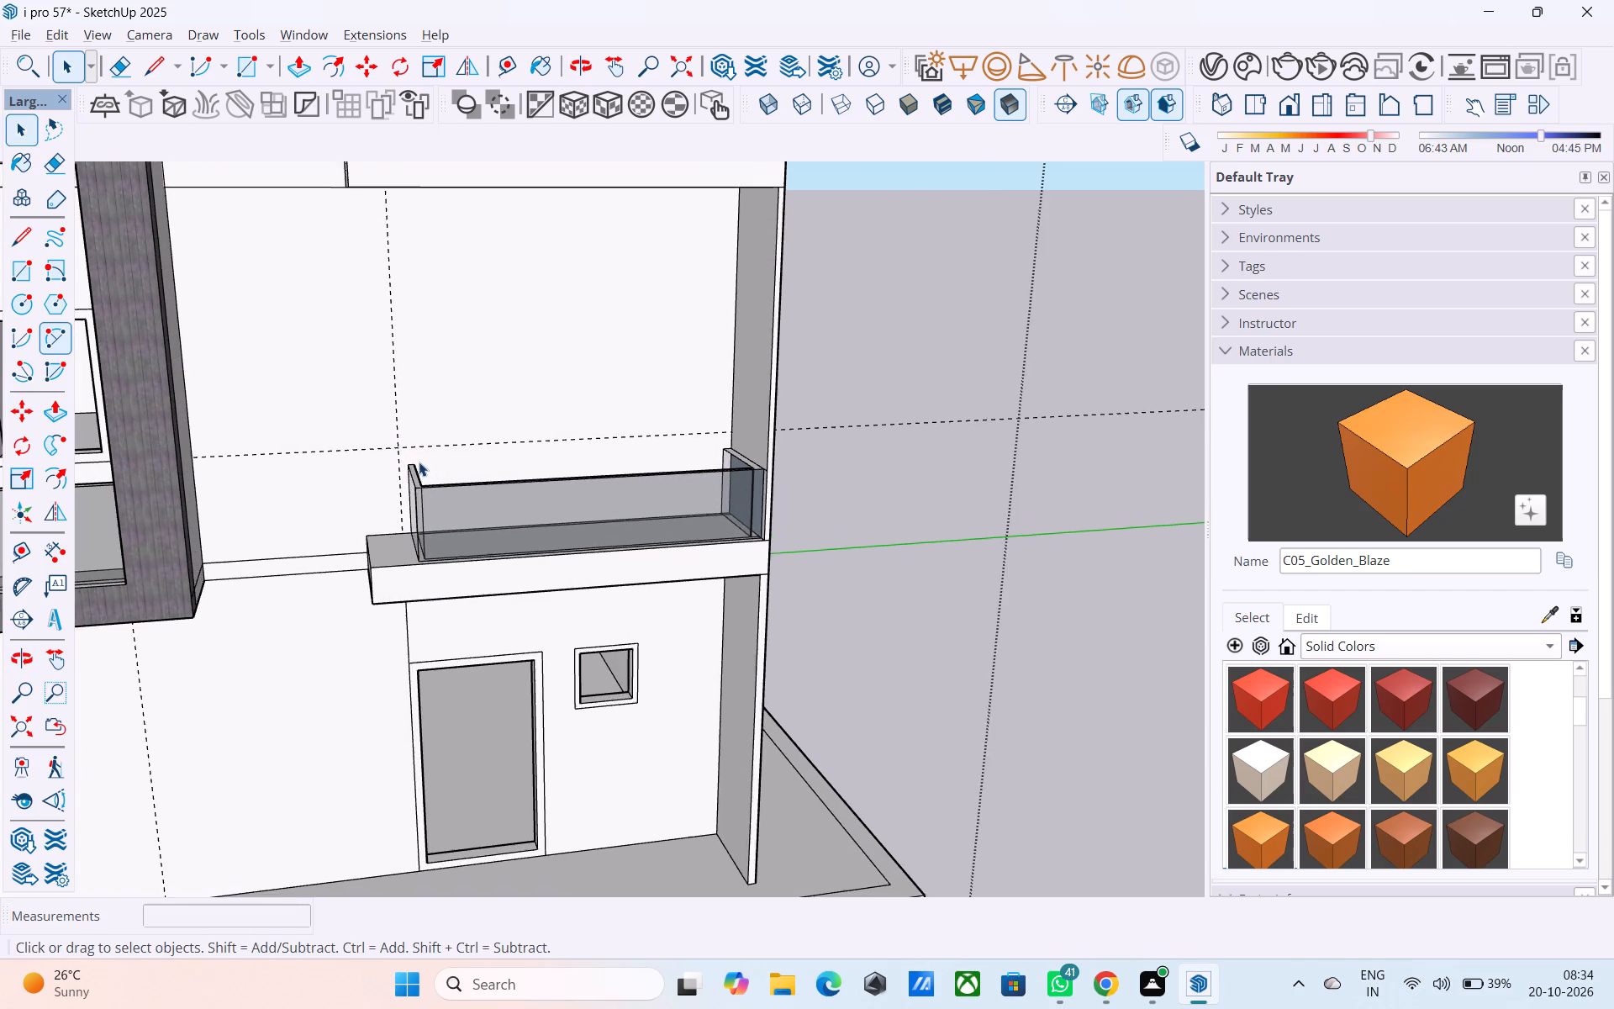
pyautogui.scroll(-4, 419, 462)
pyautogui.scroll(11, 423, 610)
pyautogui.click(416, 538)
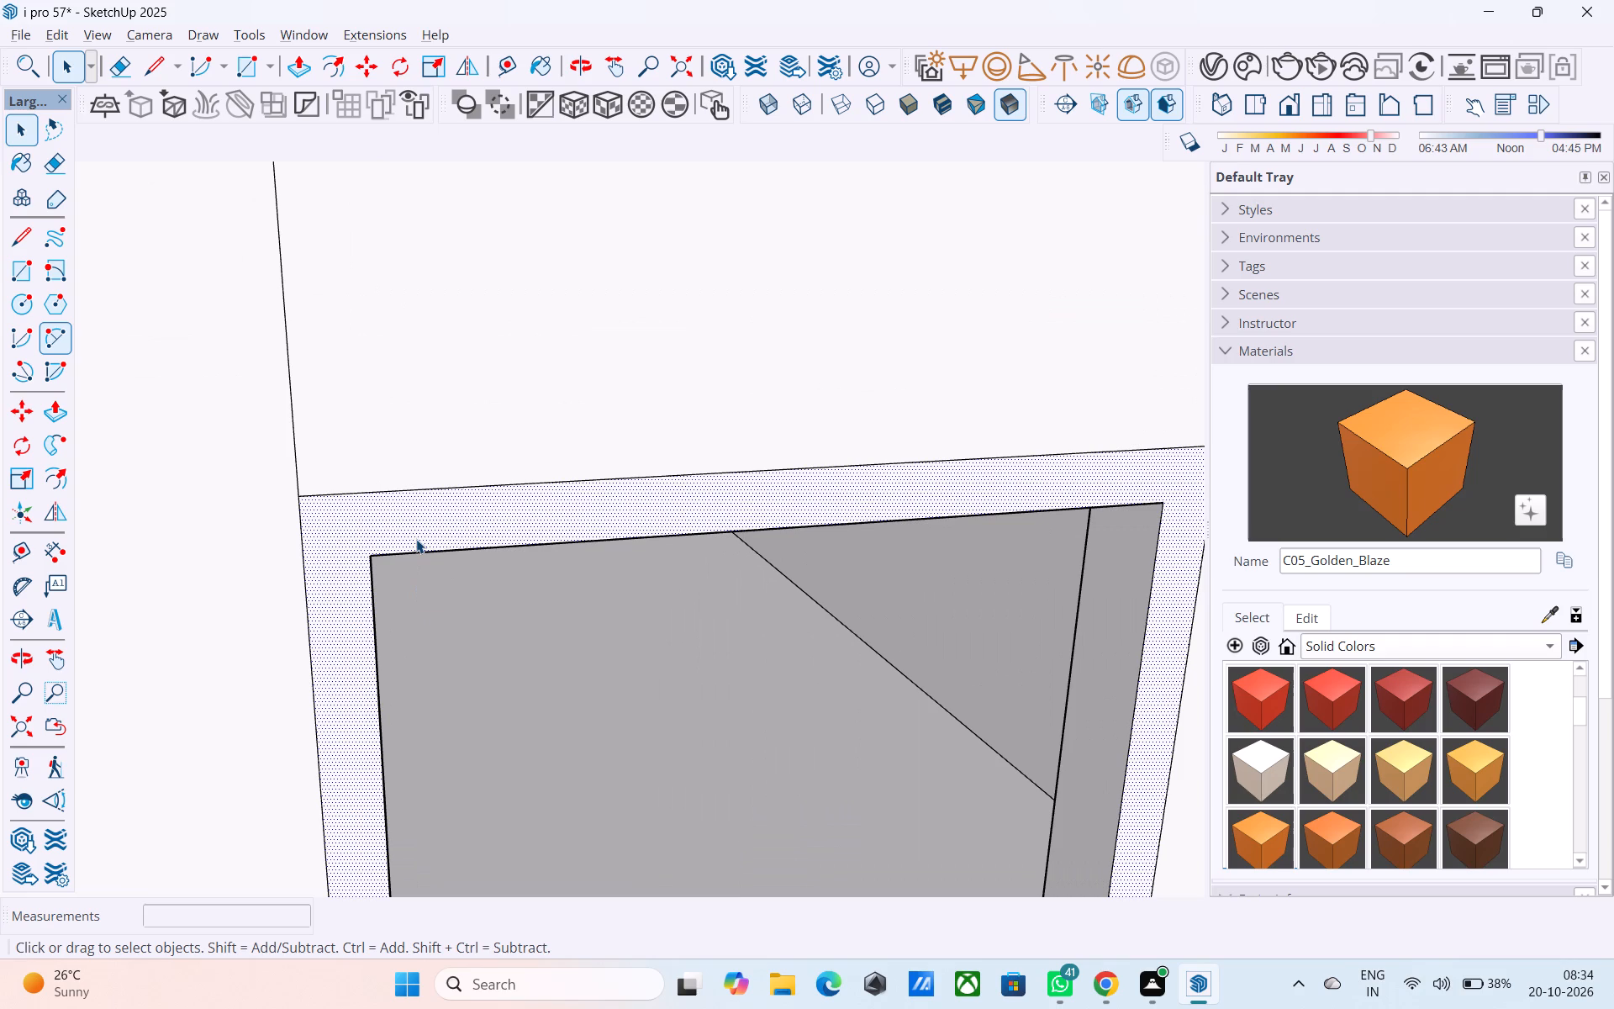
pyautogui.press('m')
pyautogui.click(303, 499)
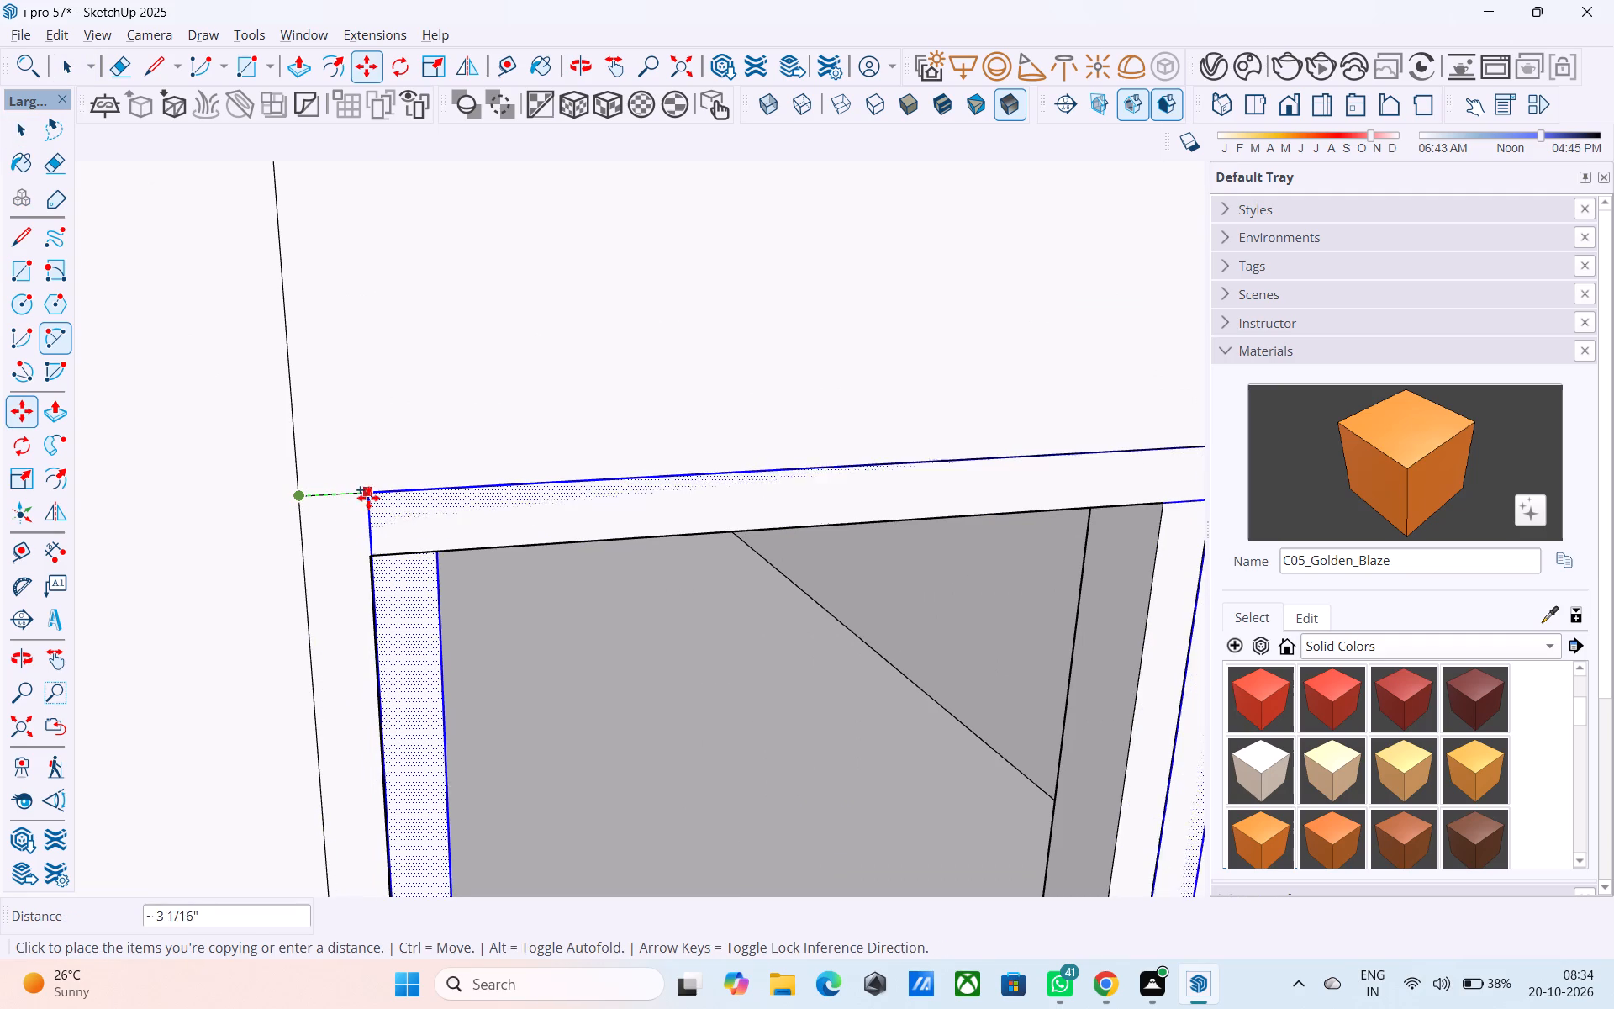
pyautogui.click(366, 494)
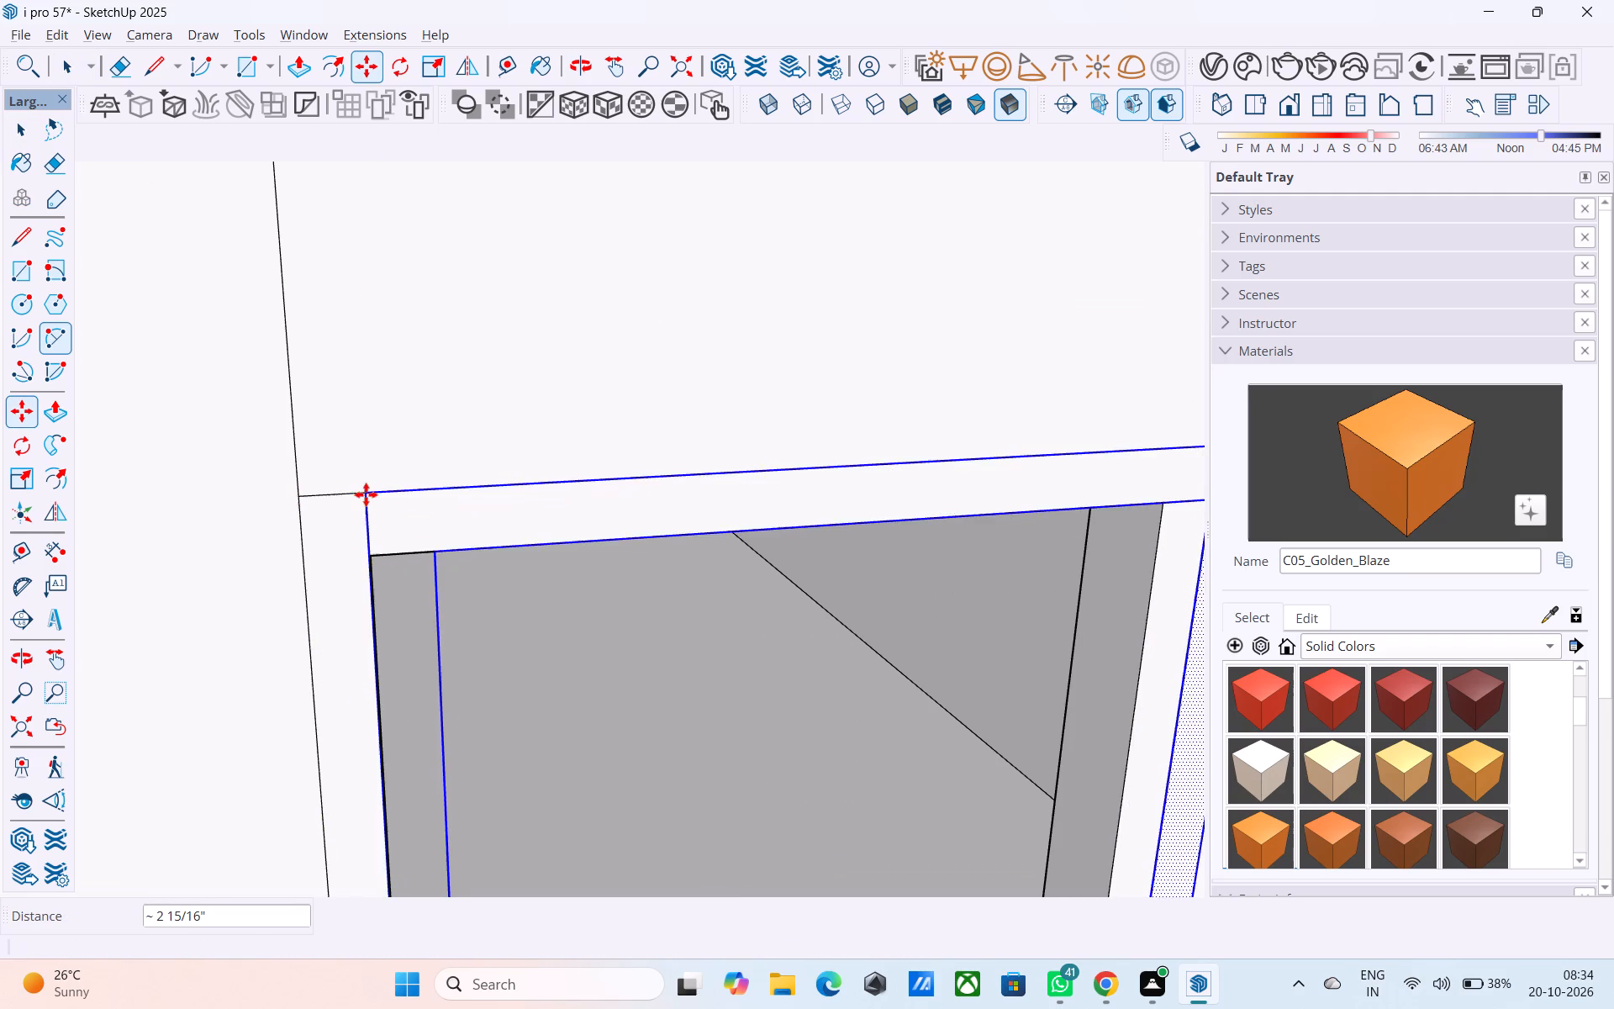
# Examine the copied door frame, the neighbouring small window and the side balcony above from several angles.
pyautogui.scroll(1, 330, 365)
pyautogui.scroll(-13, 330, 365)
pyautogui.moveTo(342, 416); pyautogui.dragTo(262, 309, button='middle')
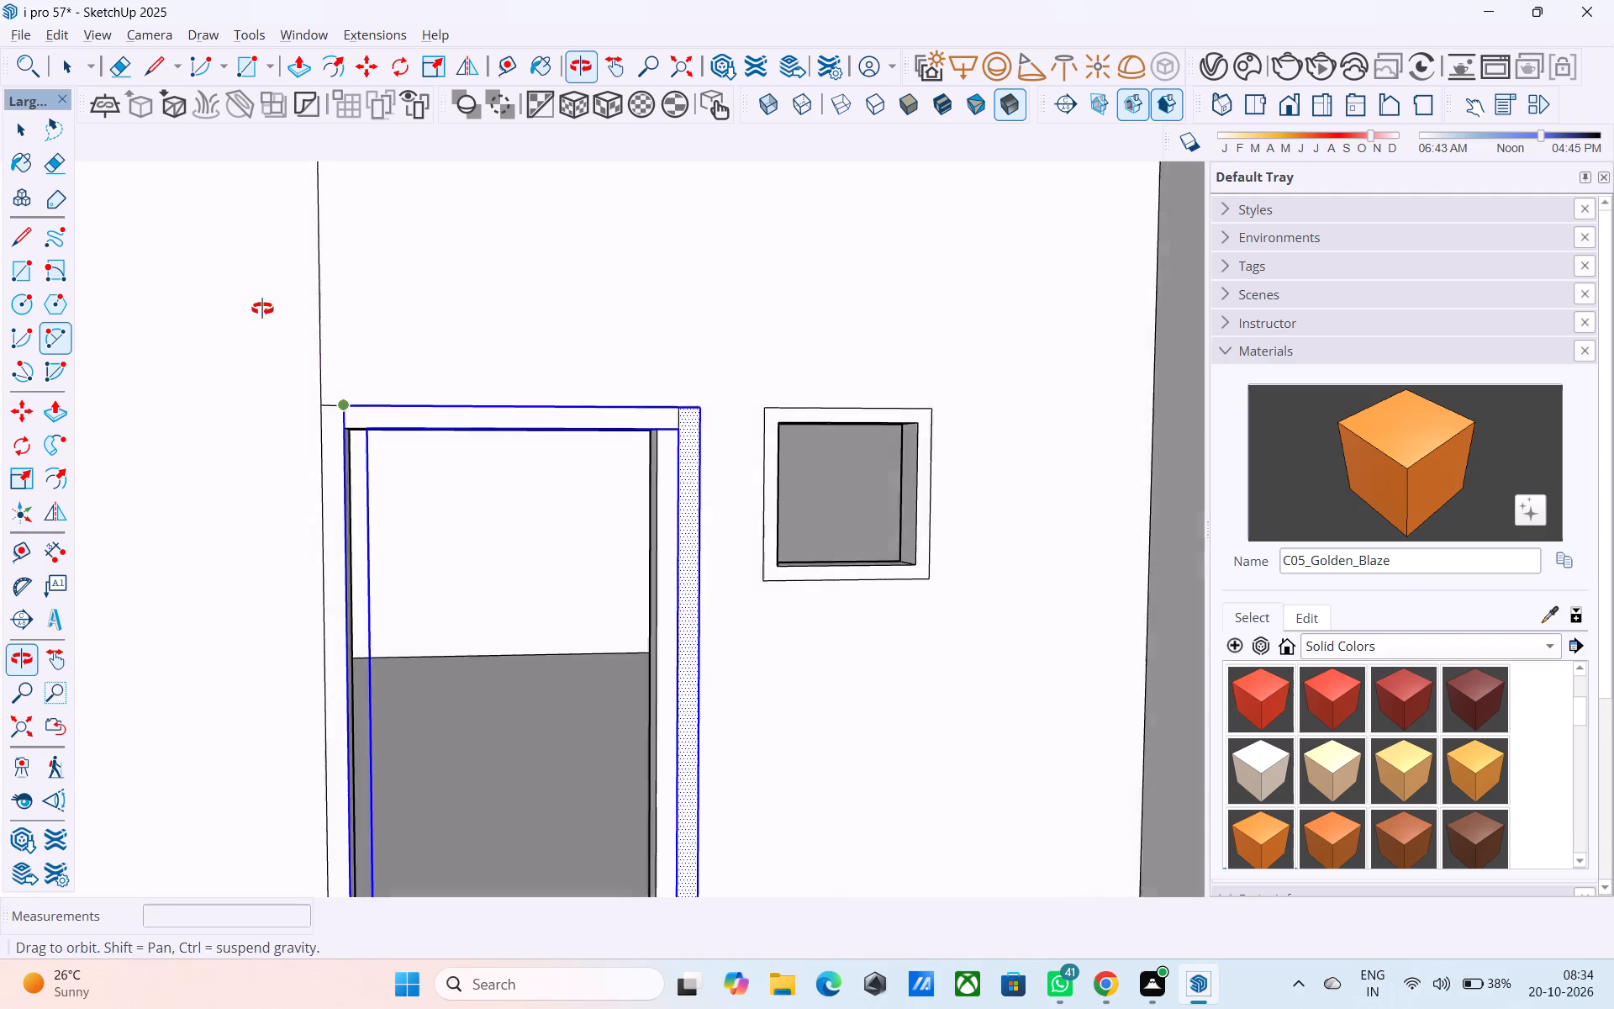
pyautogui.moveTo(262, 309); pyautogui.dragTo(570, 384, button='middle')
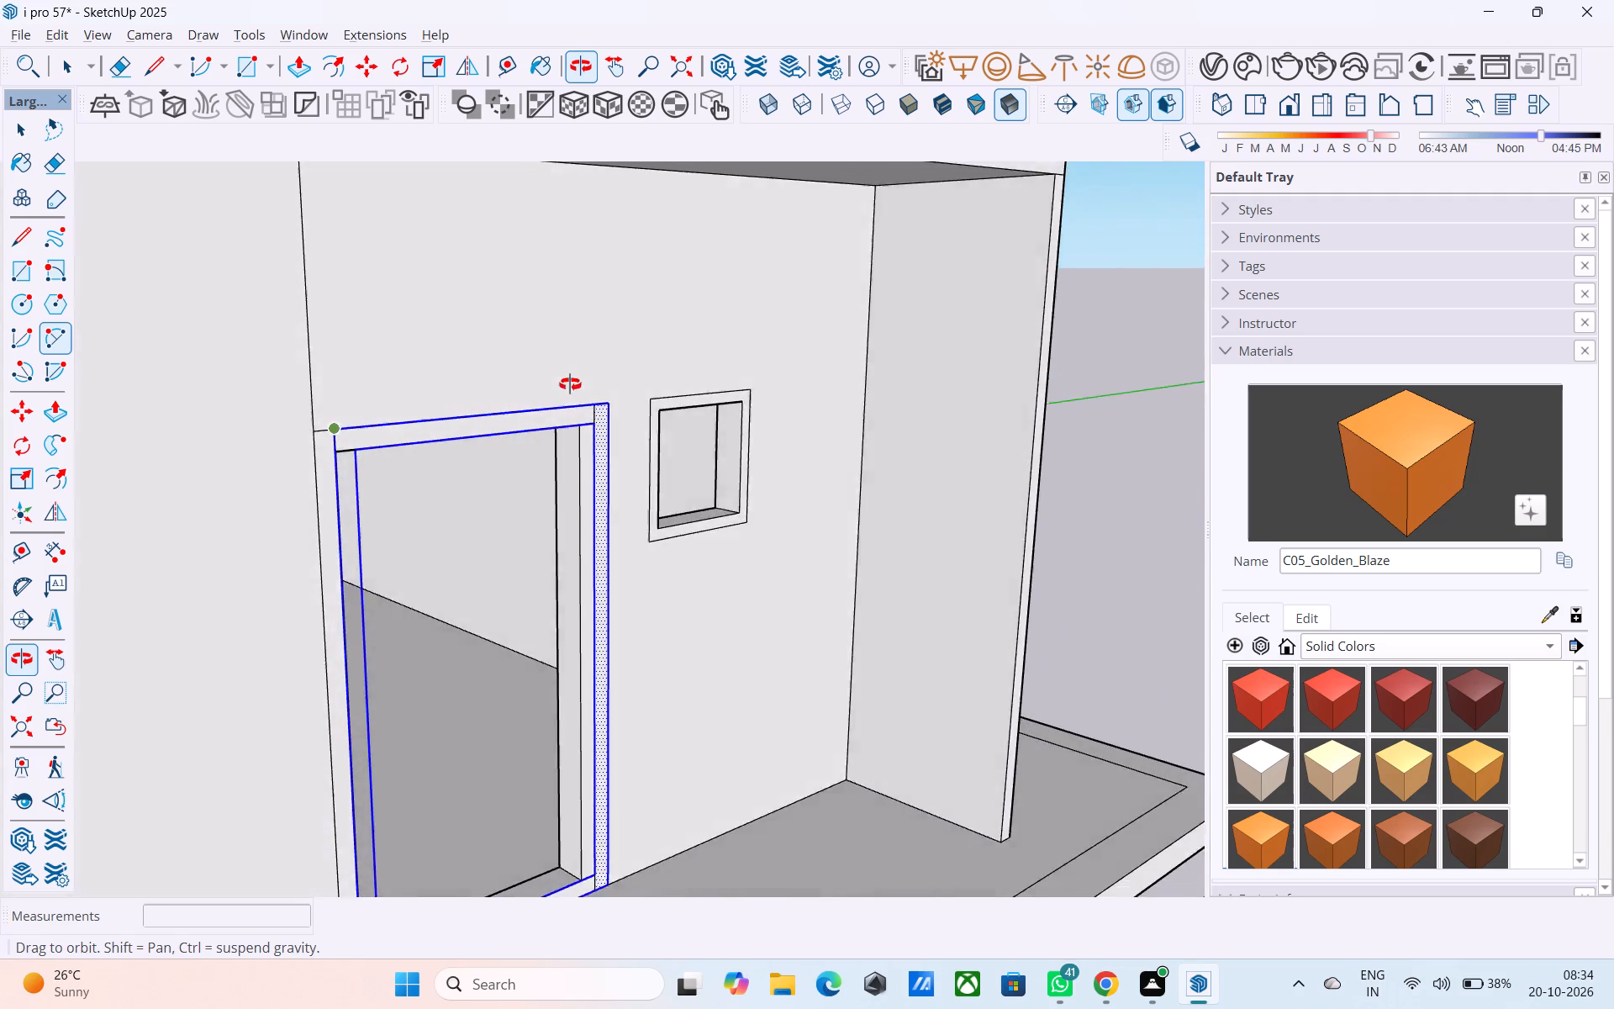
pyautogui.moveTo(570, 384); pyautogui.dragTo(68, 232, button='middle')
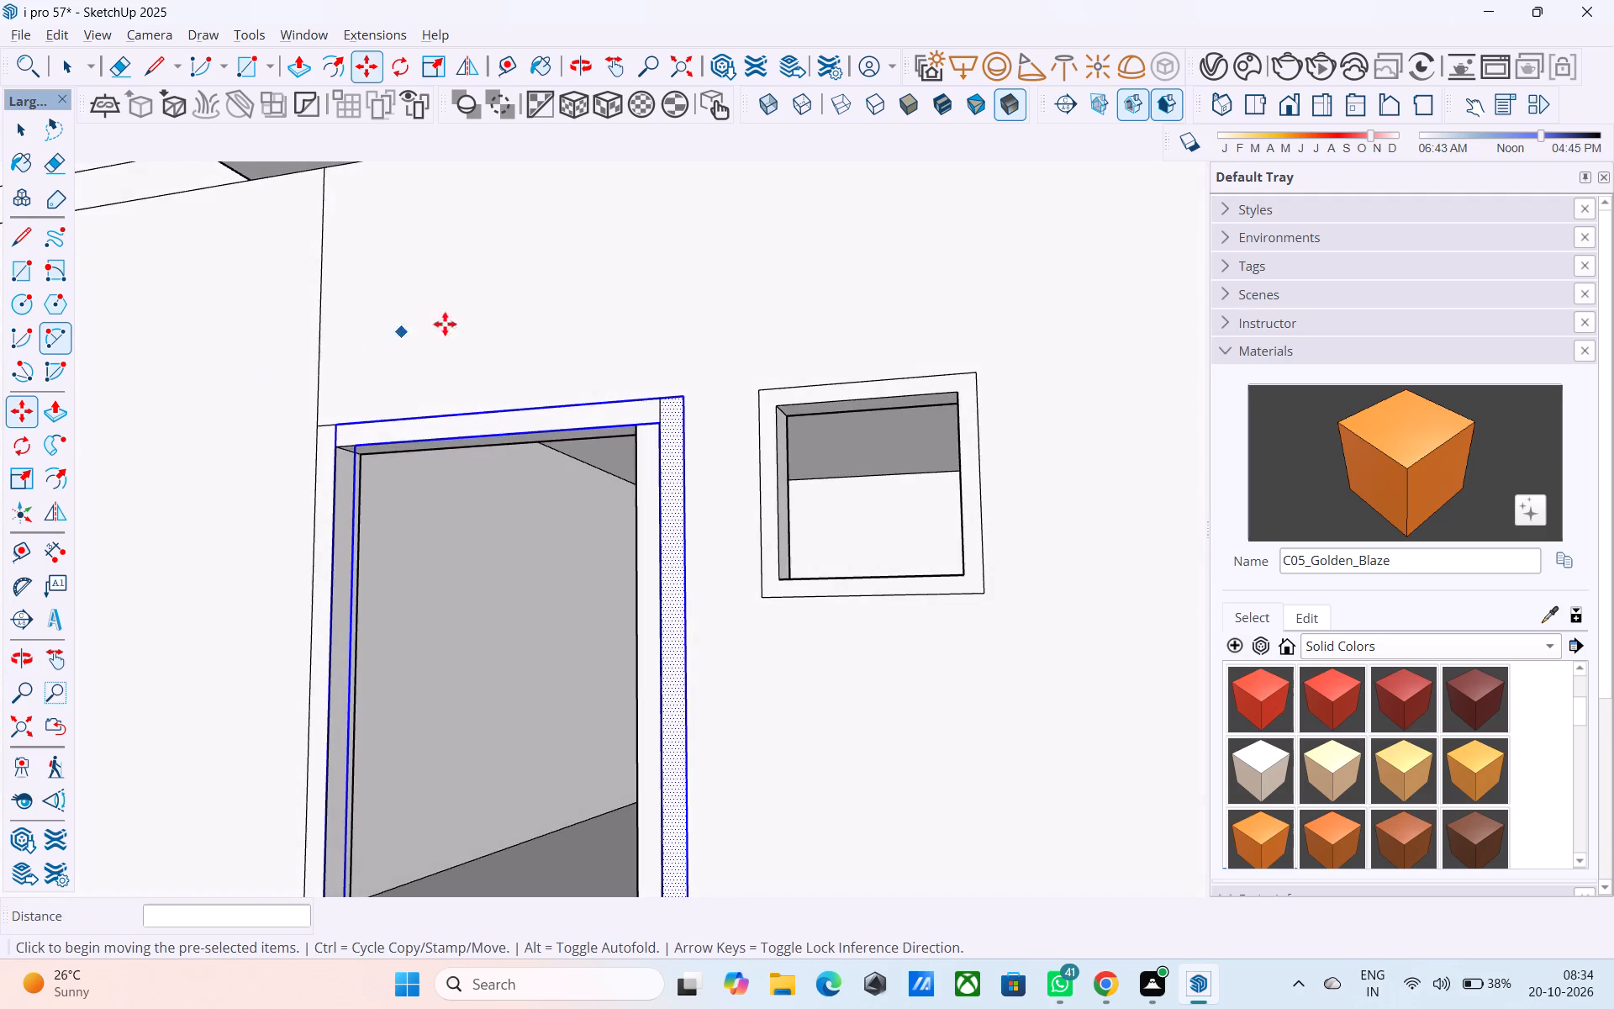
pyautogui.scroll(-7, 441, 325)
pyautogui.moveTo(501, 325); pyautogui.dragTo(572, 385, button='middle')
pyautogui.scroll(-2, 569, 371)
pyautogui.scroll(1, 569, 371)
pyautogui.scroll(-2, 569, 371)
pyautogui.scroll(-3, 488, 362)
pyautogui.moveTo(486, 362); pyautogui.dragTo(516, 420, button='middle')
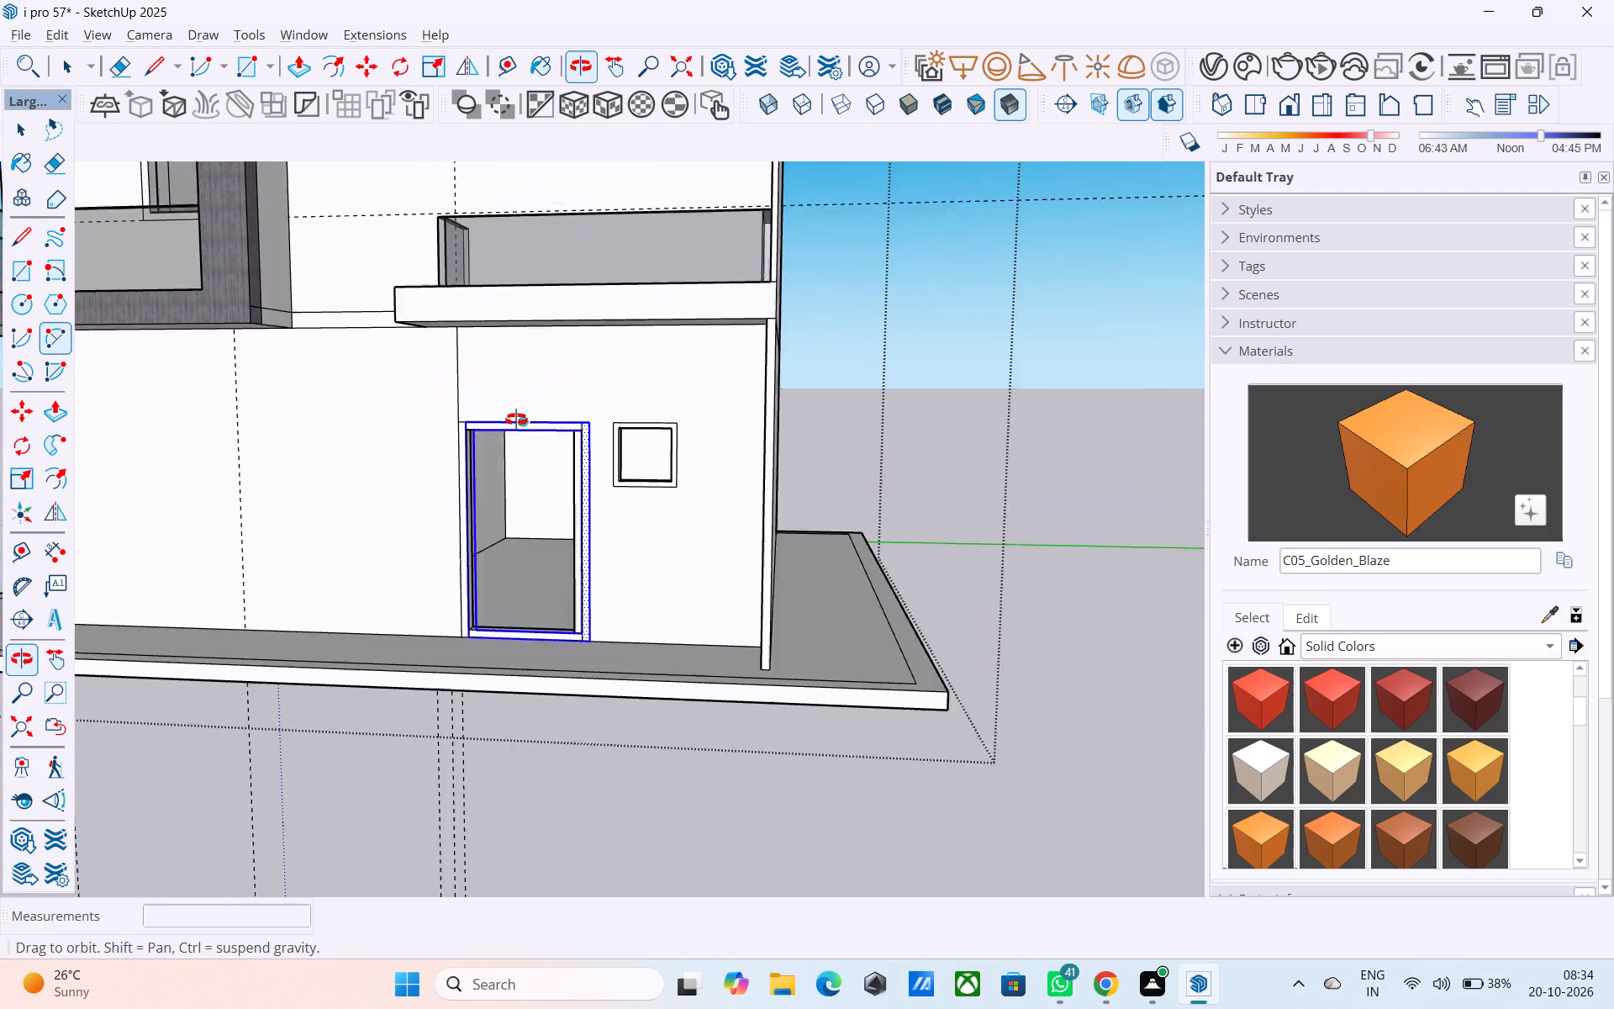
pyautogui.moveTo(516, 420); pyautogui.dragTo(588, 466, button='middle')
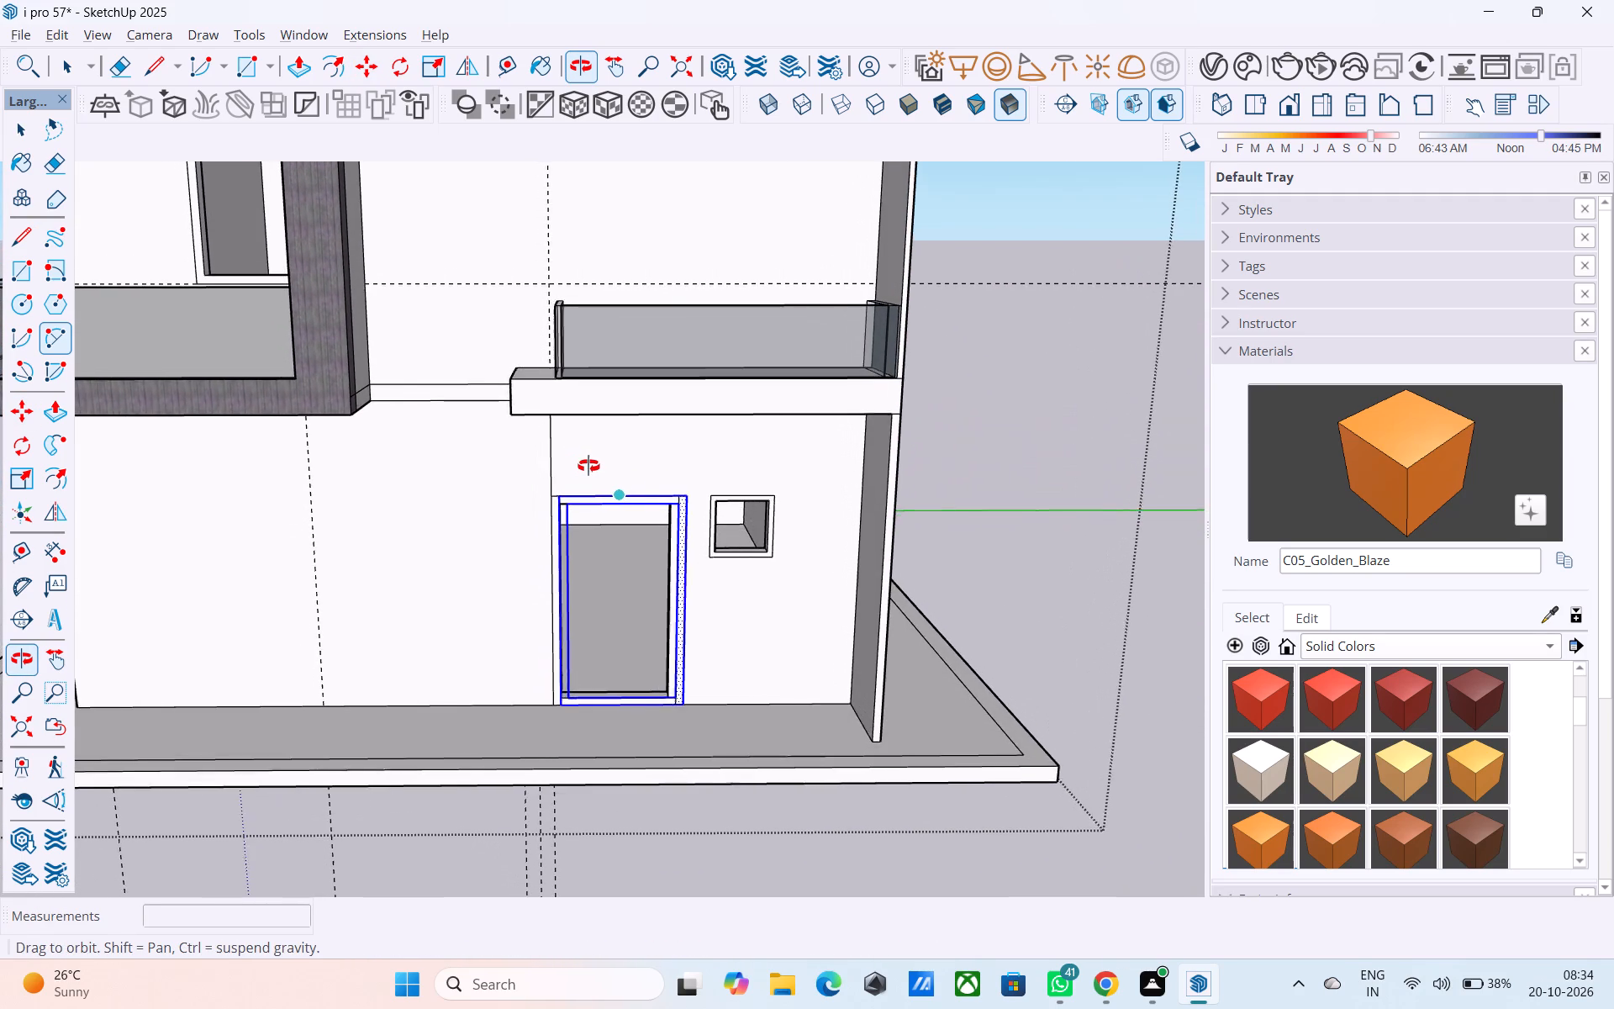
pyautogui.moveTo(588, 466); pyautogui.dragTo(551, 413, button='middle')
pyautogui.scroll(12, 530, 420)
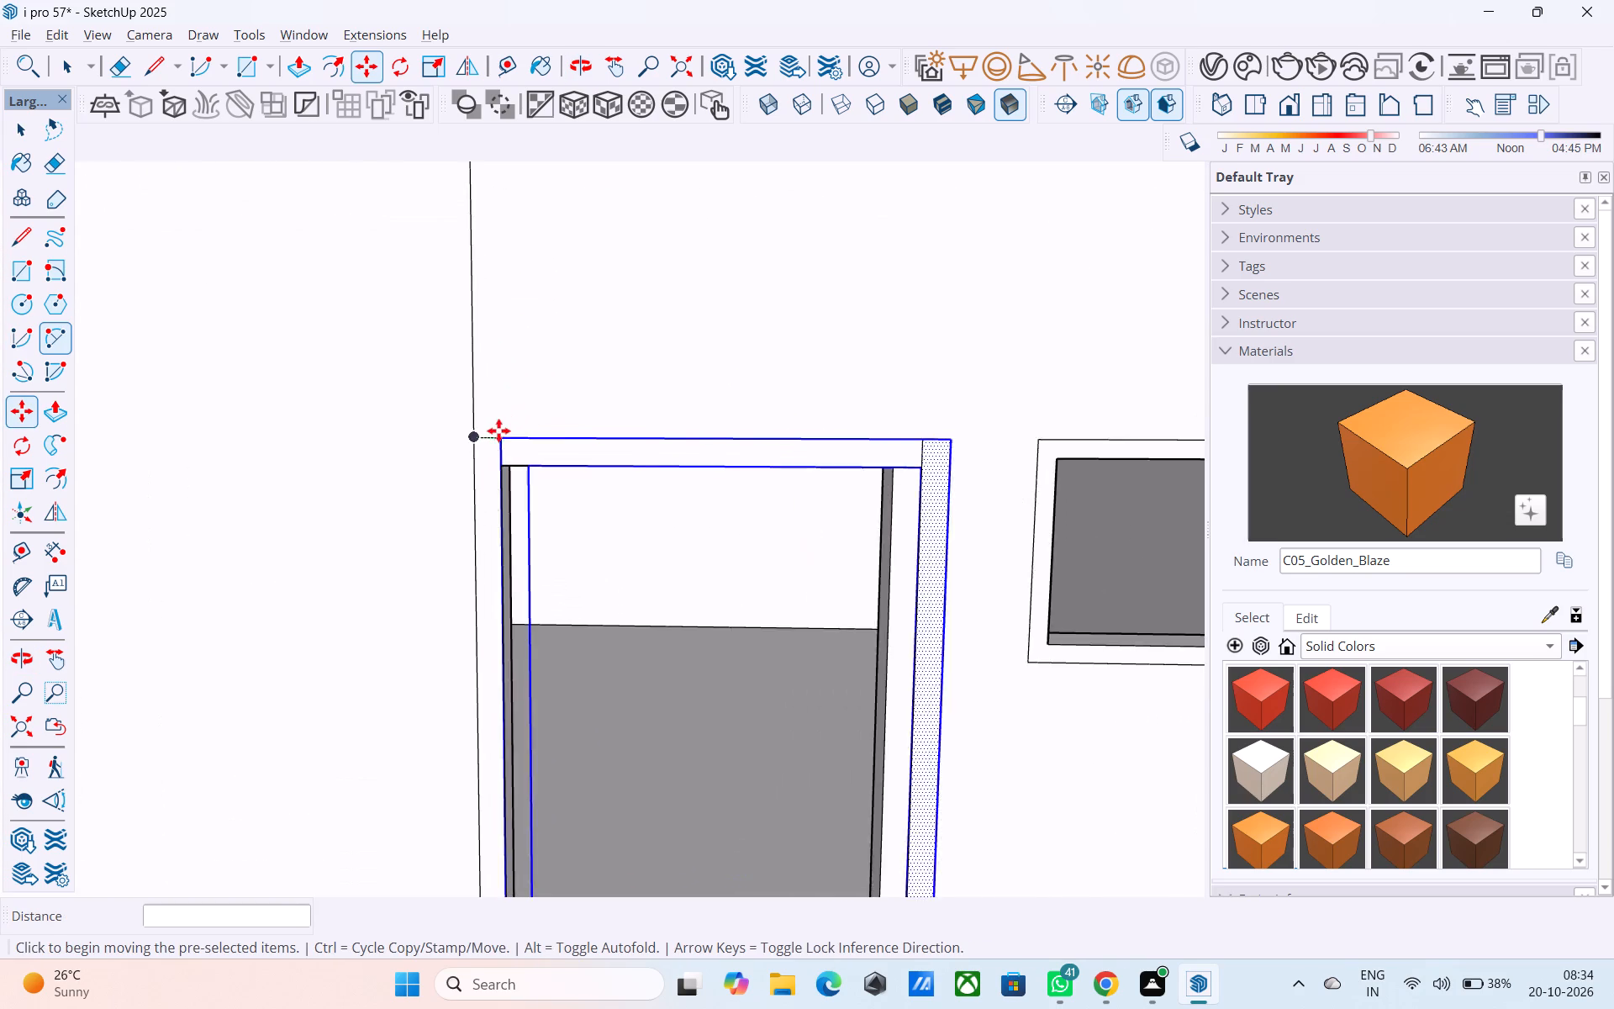
pyautogui.scroll(4, 498, 431)
pyautogui.scroll(-16, 427, 393)
pyautogui.moveTo(419, 373); pyautogui.dragTo(462, 492, button='middle')
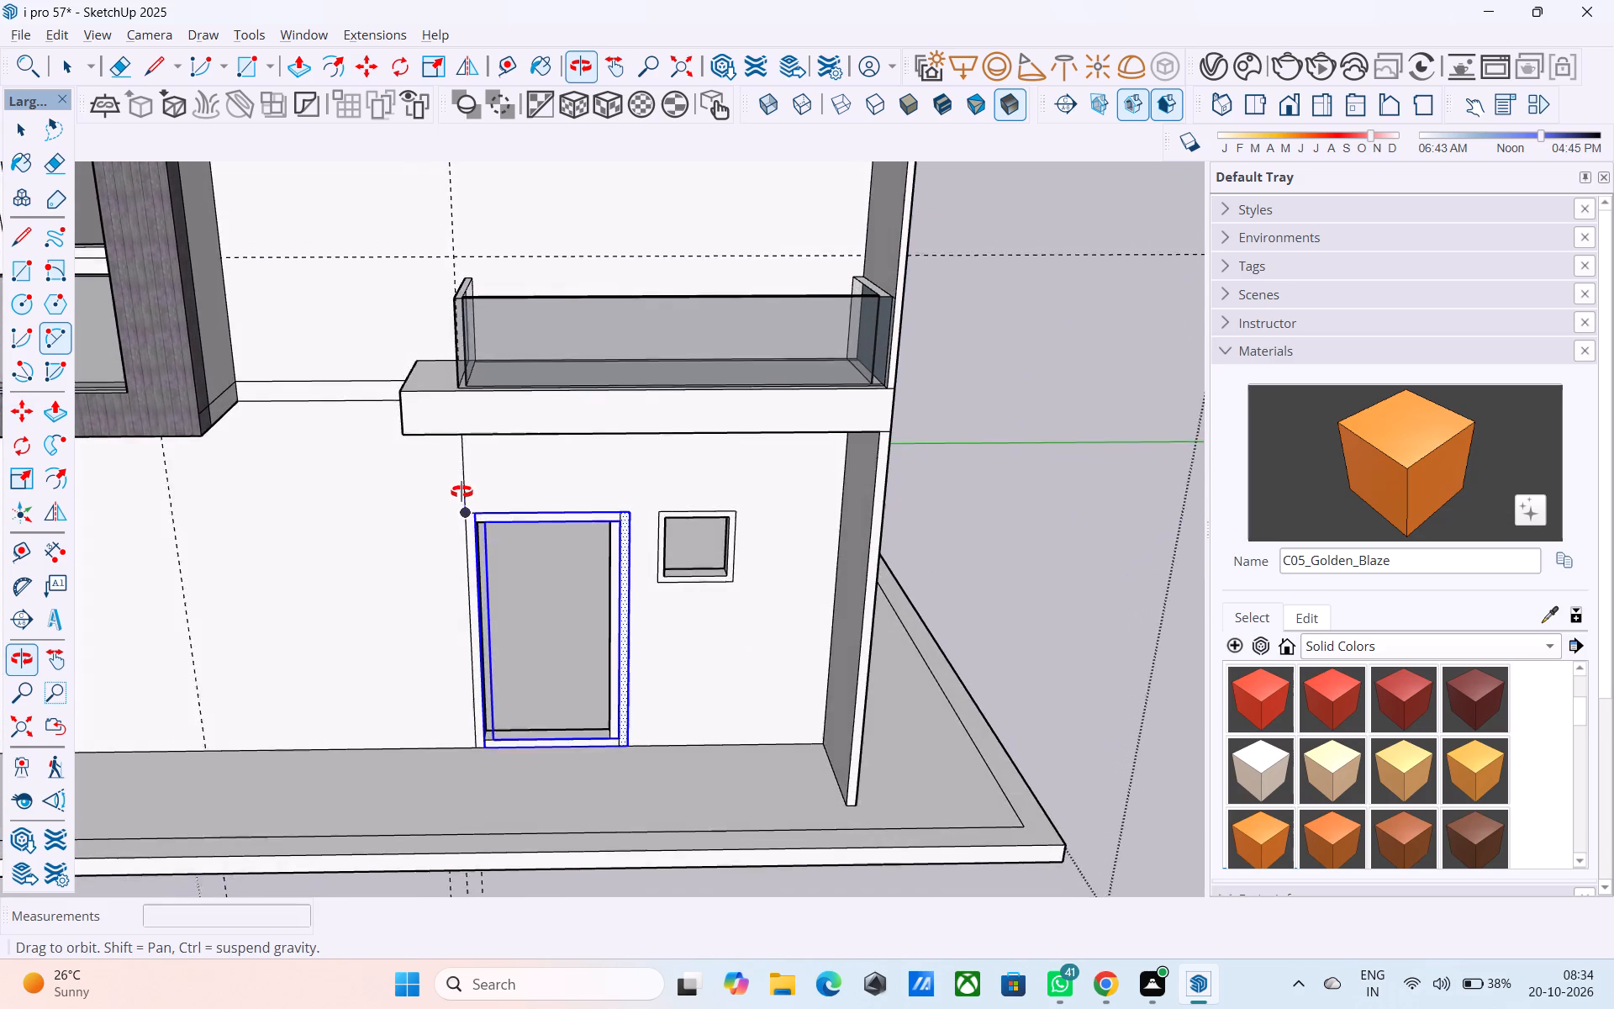
pyautogui.moveTo(462, 492); pyautogui.dragTo(464, 500, button='middle')
pyautogui.scroll(1, 464, 502)
pyautogui.scroll(-4, 377, 483)
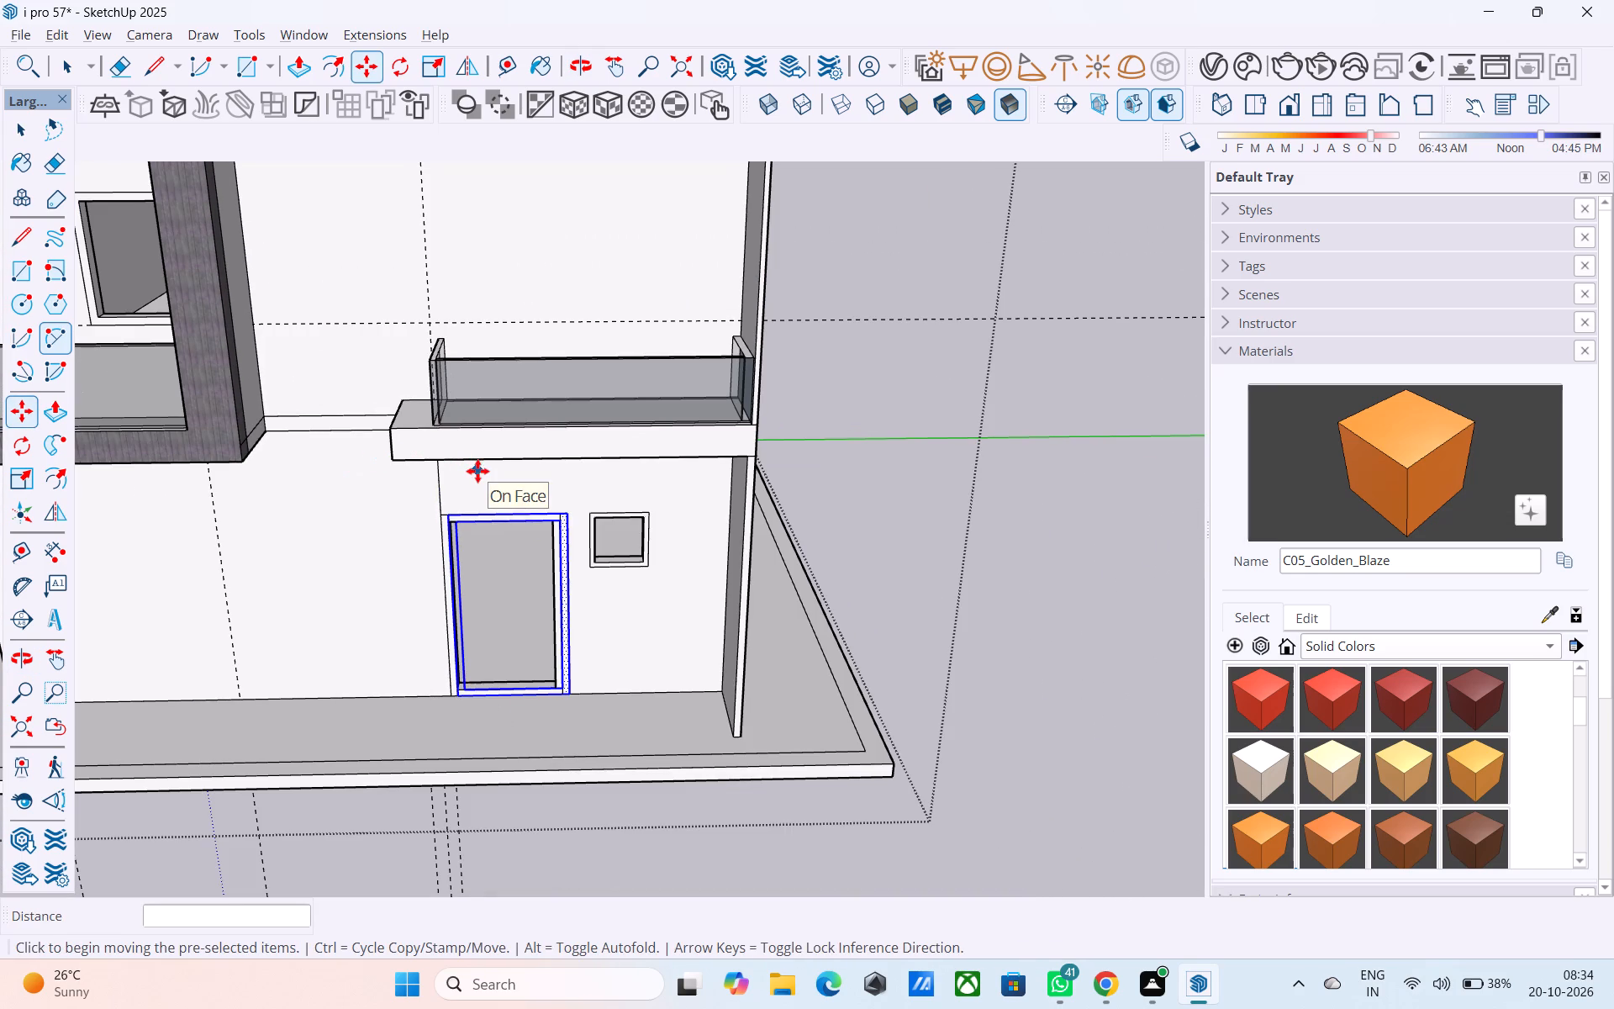
pyautogui.scroll(1, 478, 468)
pyautogui.moveTo(480, 467); pyautogui.dragTo(500, 432, button='middle')
pyautogui.scroll(-5, 263, 431)
pyautogui.scroll(6, 477, 448)
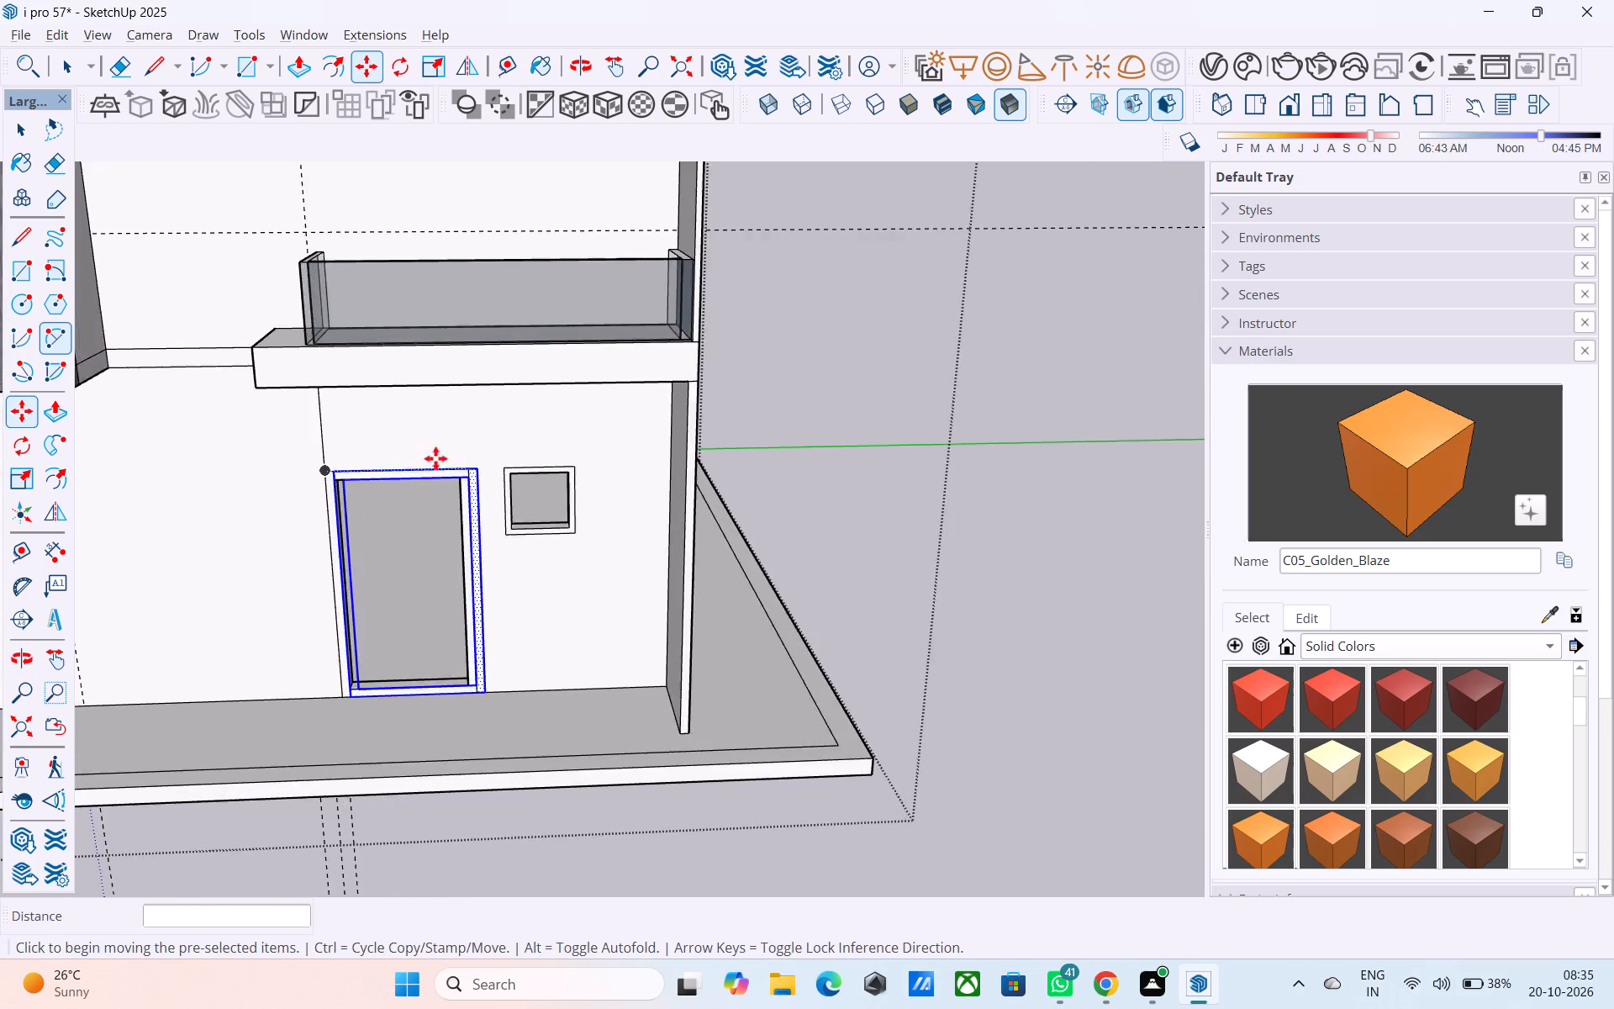
# Push the door opening's jamb face nearest the small window back about 6" to the copied frame's outer edge.
pyautogui.scroll(2, 435, 458)
pyautogui.moveTo(358, 451); pyautogui.dragTo(738, 379, button='middle')
pyautogui.scroll(4, 446, 551)
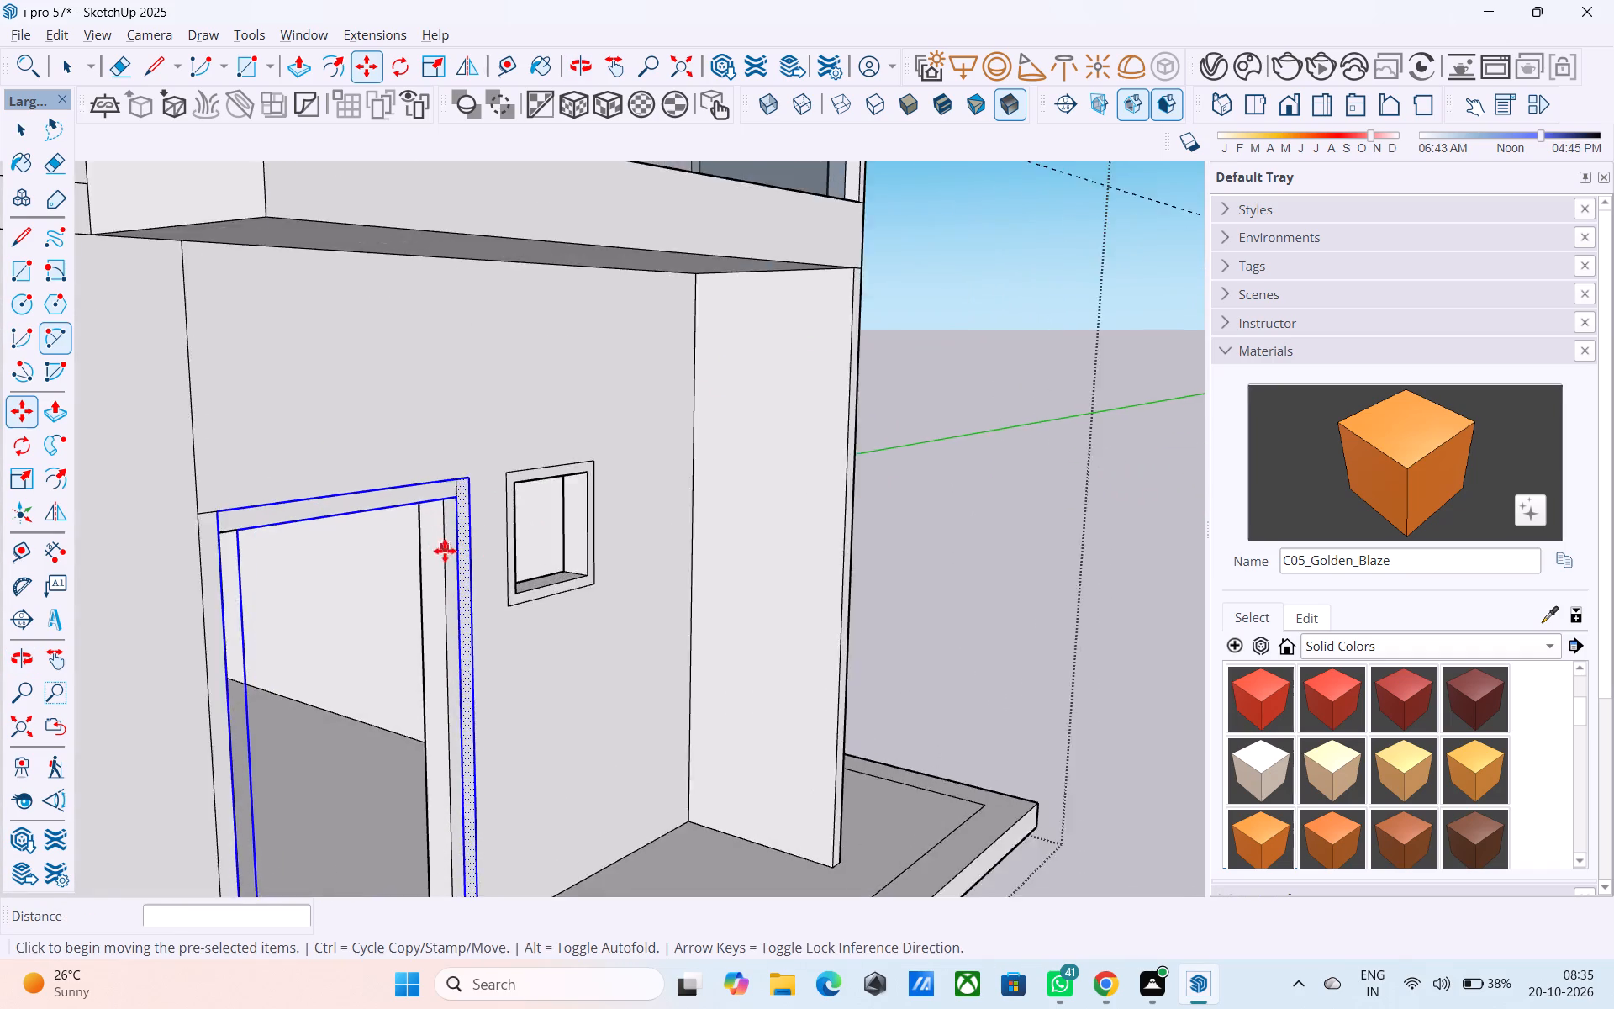
pyautogui.scroll(3, 445, 551)
pyautogui.press('space')
pyautogui.click(436, 537)
pyautogui.press('p')
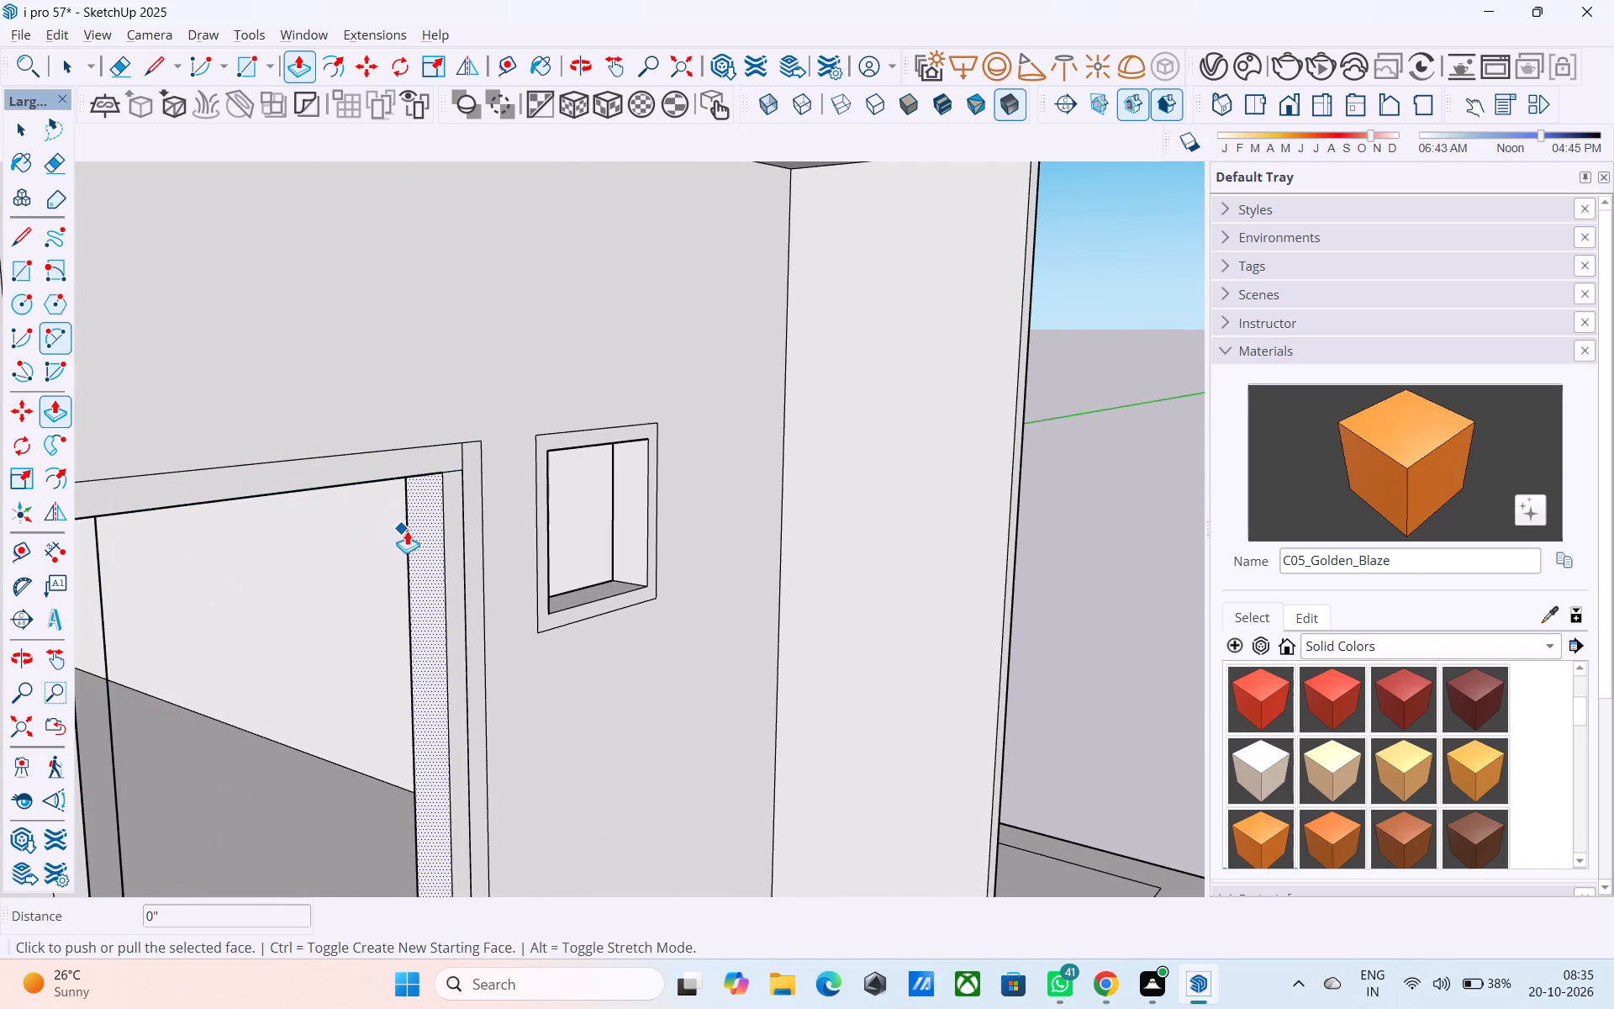
pyautogui.click(428, 522)
pyautogui.click(480, 456)
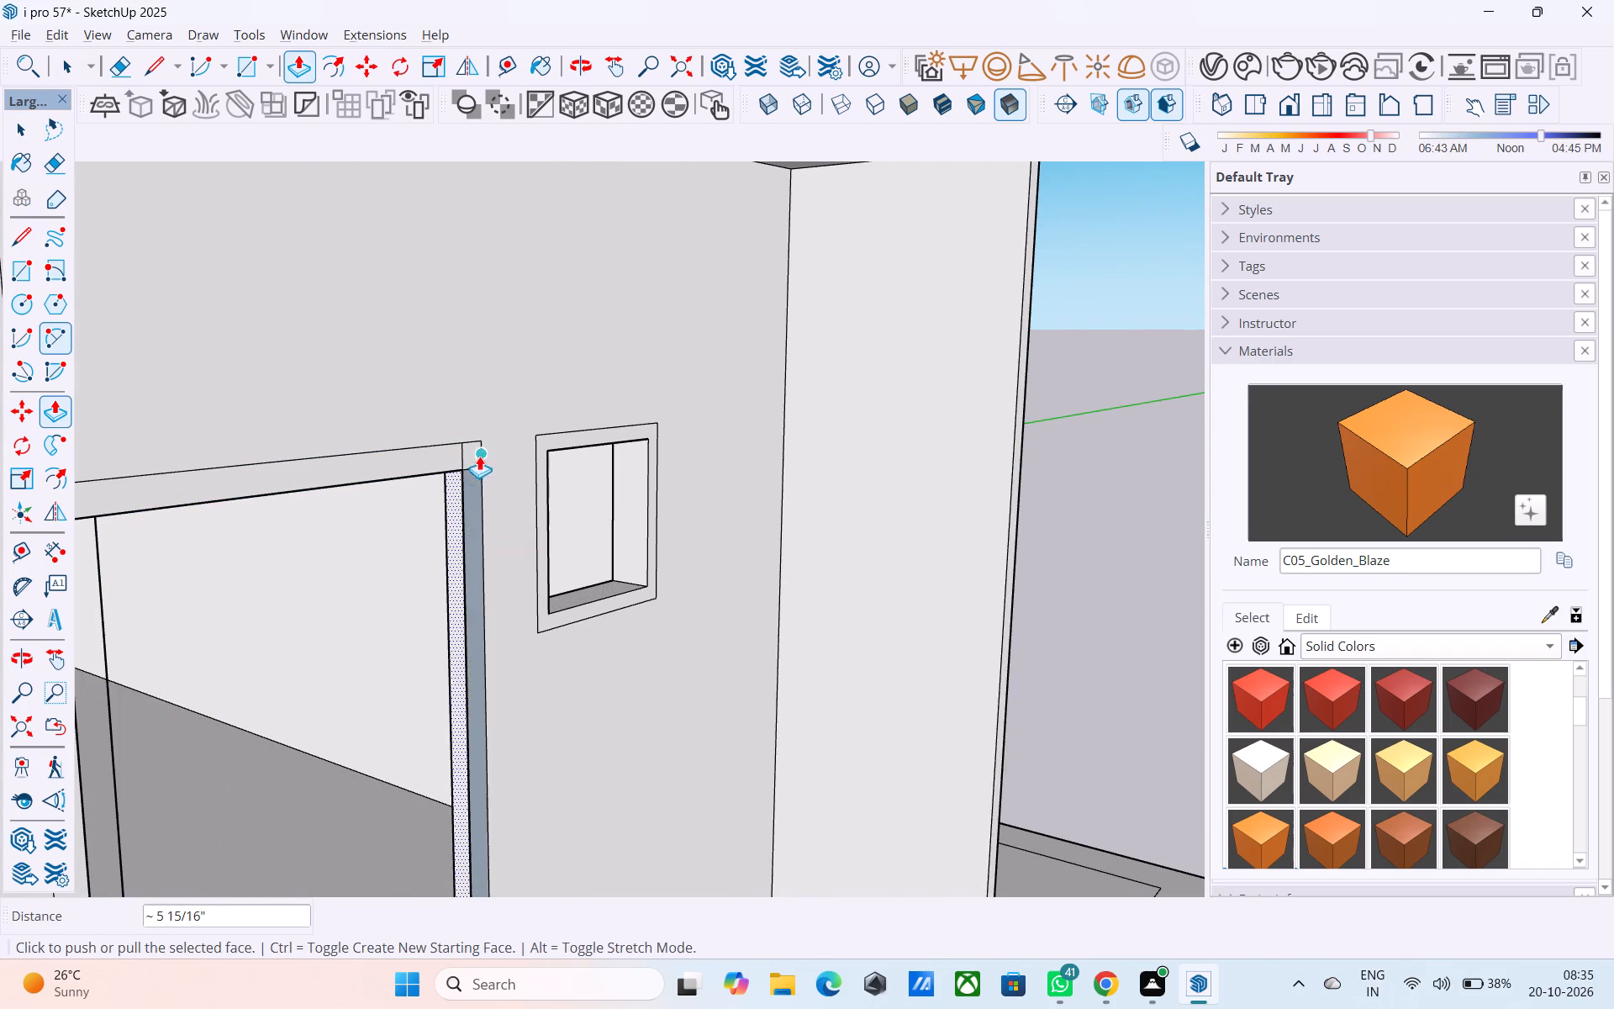
# Pull the door opening's opposite jamb face into the opening up to the copied frame's inner edge.
pyautogui.moveTo(470, 465); pyautogui.dragTo(261, 406, button='middle')
pyautogui.scroll(-9, 650, 434)
pyautogui.moveTo(567, 510); pyautogui.dragTo(343, 466, button='middle')
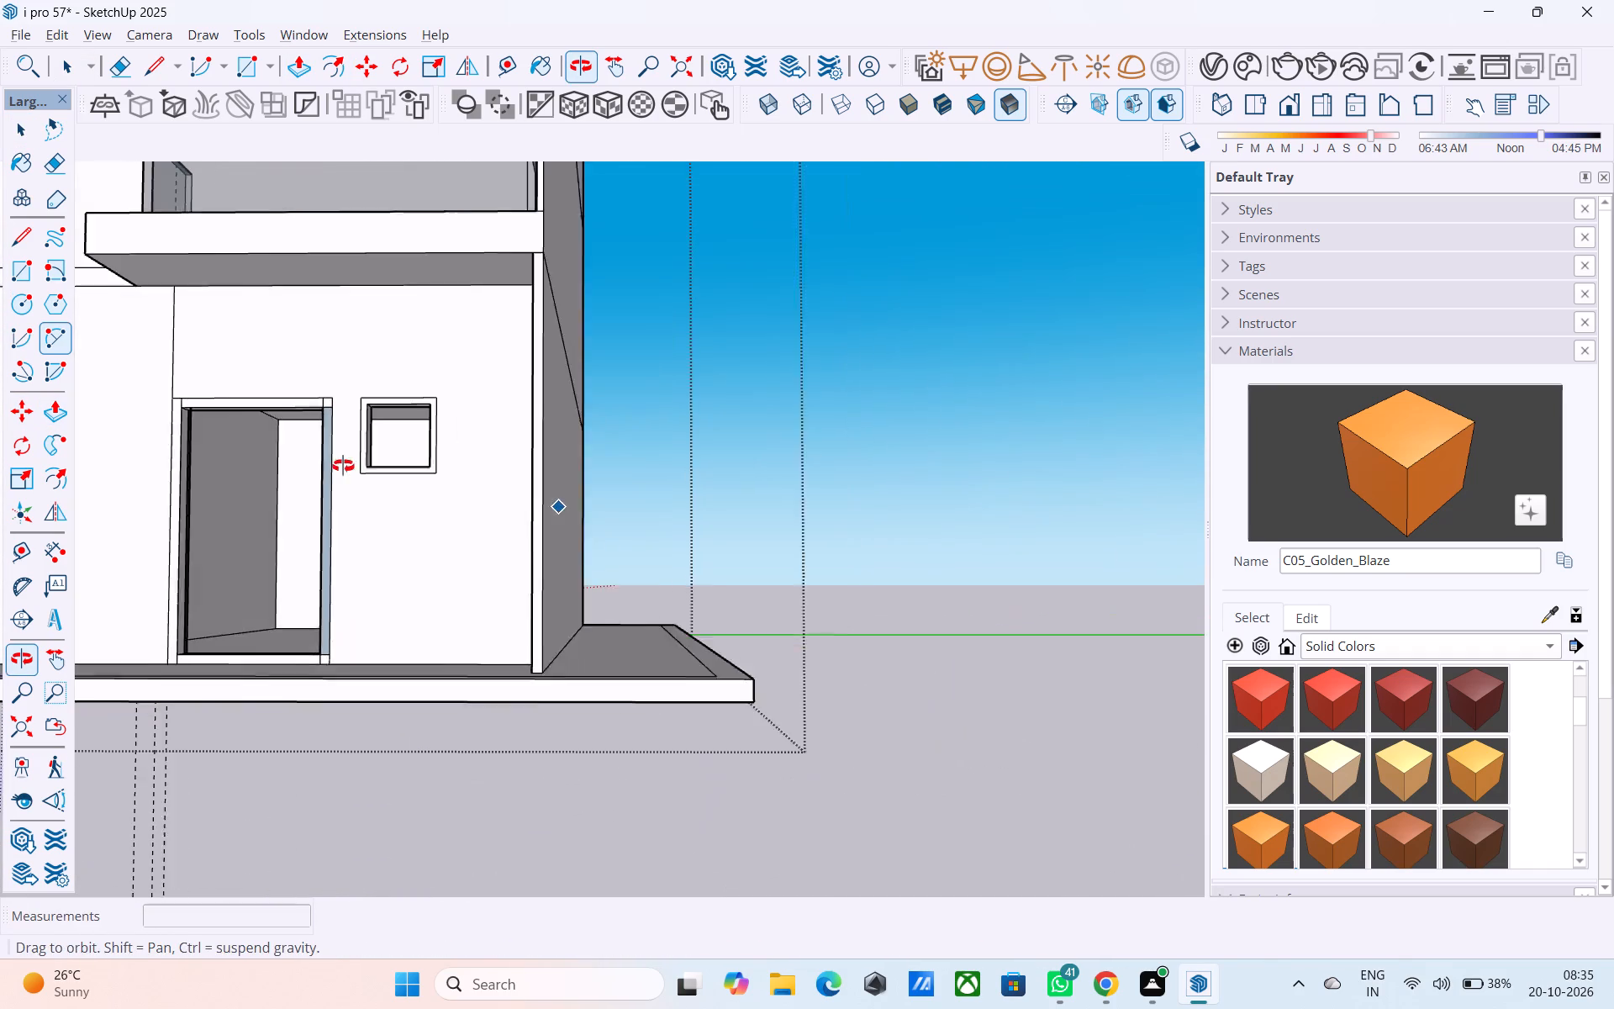
pyautogui.moveTo(343, 466); pyautogui.dragTo(343, 467, button='middle')
pyautogui.scroll(1, 386, 478)
pyautogui.scroll(-7, 600, 436)
pyautogui.scroll(7, 208, 497)
pyautogui.moveTo(314, 457); pyautogui.dragTo(203, 484, button='middle')
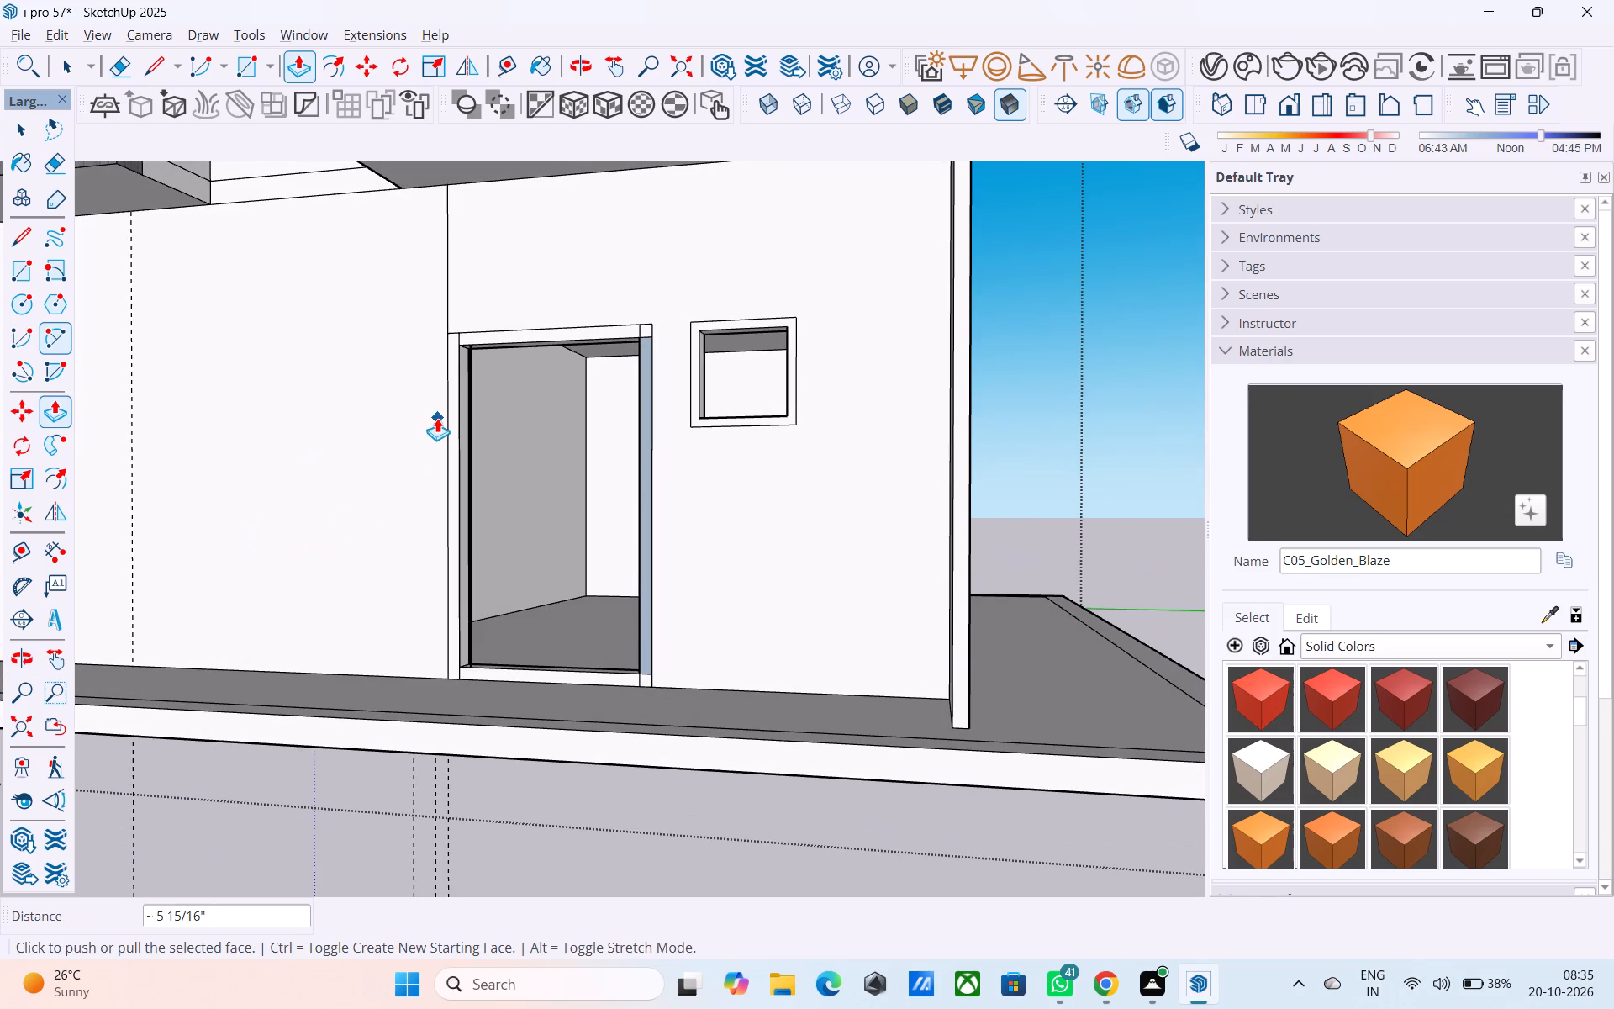
pyautogui.moveTo(431, 394); pyautogui.dragTo(327, 377, button='middle')
pyautogui.scroll(10, 457, 403)
pyautogui.press('space')
pyautogui.click(464, 388)
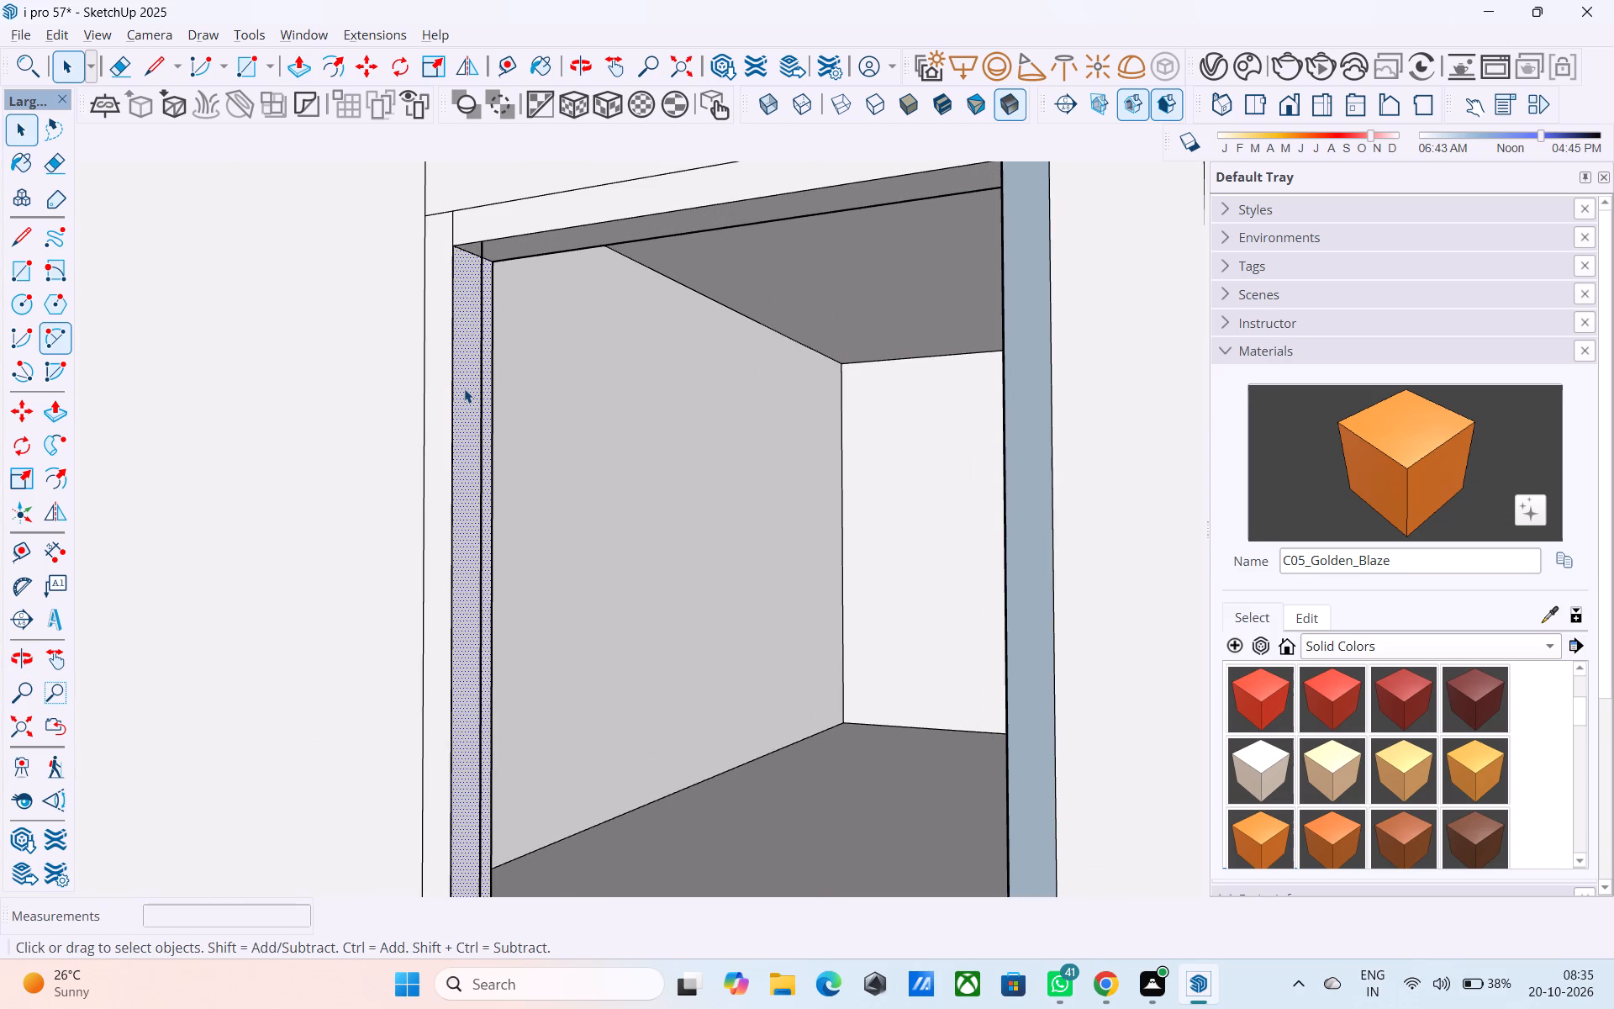
pyautogui.press('p')
pyautogui.click(464, 388)
pyautogui.moveTo(491, 209); pyautogui.dragTo(540, 251, button='middle')
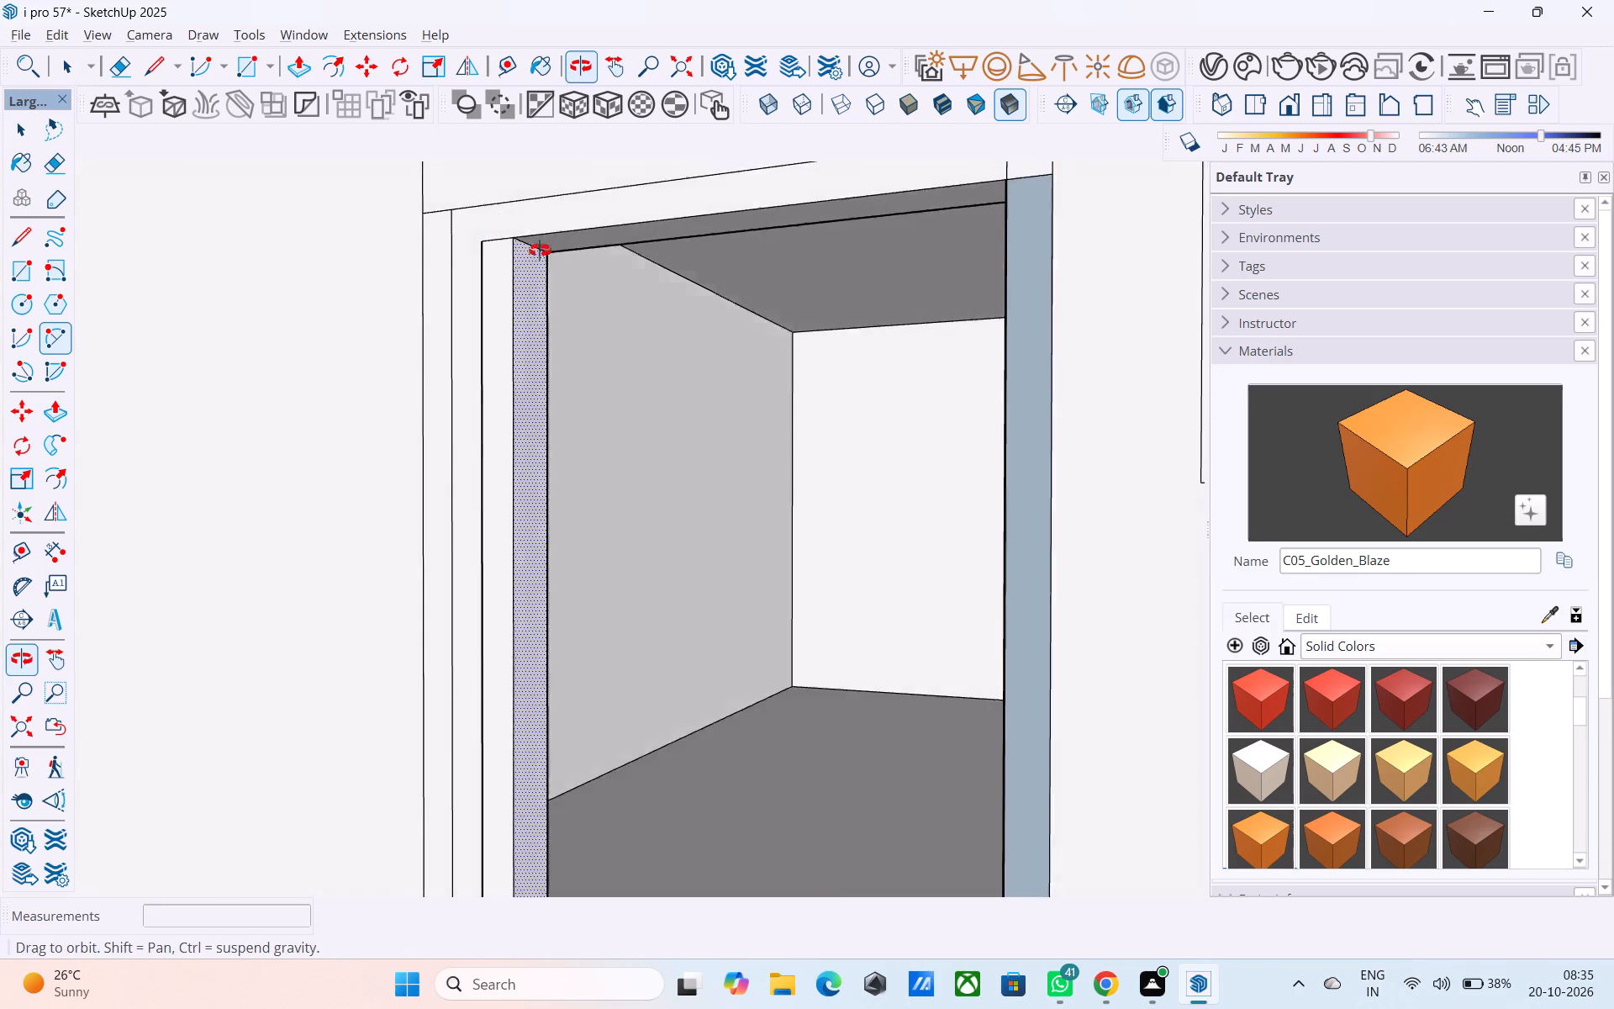
pyautogui.moveTo(540, 251); pyautogui.dragTo(672, 365, button='middle')
pyautogui.click(466, 277)
# Erase the leftover edges across the ground-floor door's widened opening and the stray edge joining the frame's top to the wall corner.
pyautogui.keyDown('shift'); pyautogui.moveTo(467, 278); pyautogui.dragTo(455, 284, button='middle'); pyautogui.keyUp('shift')
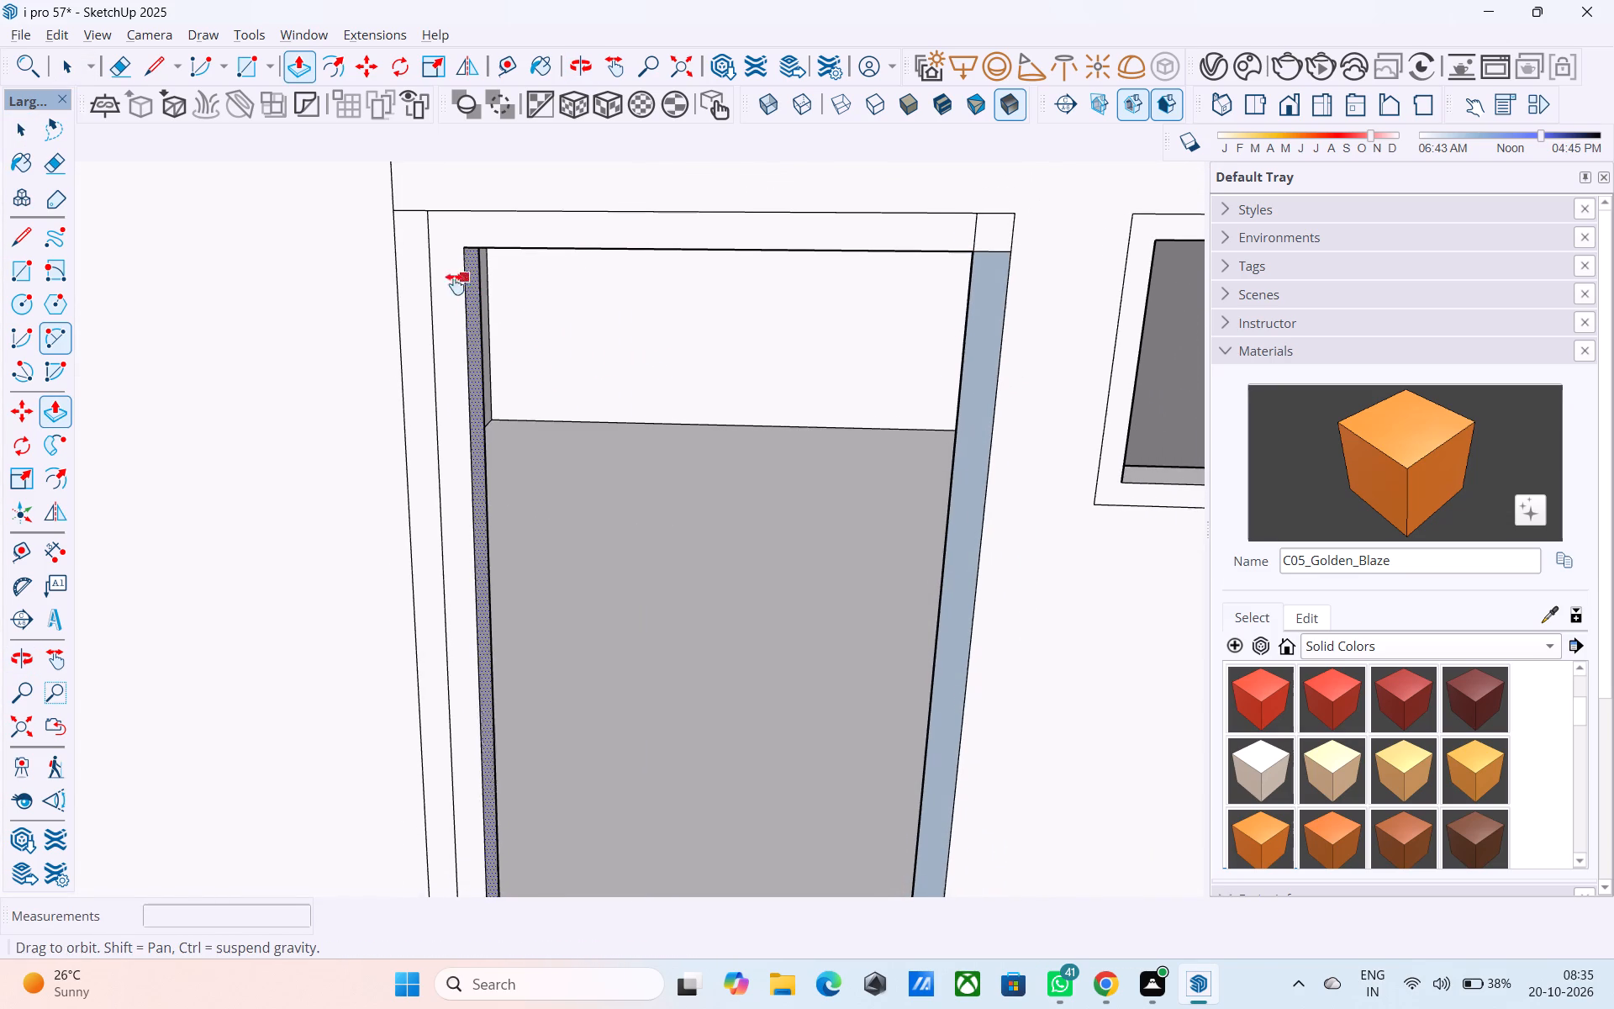
pyautogui.keyDown('shift'); pyautogui.moveTo(455, 284); pyautogui.dragTo(593, 301, button='middle'); pyautogui.keyUp('shift')
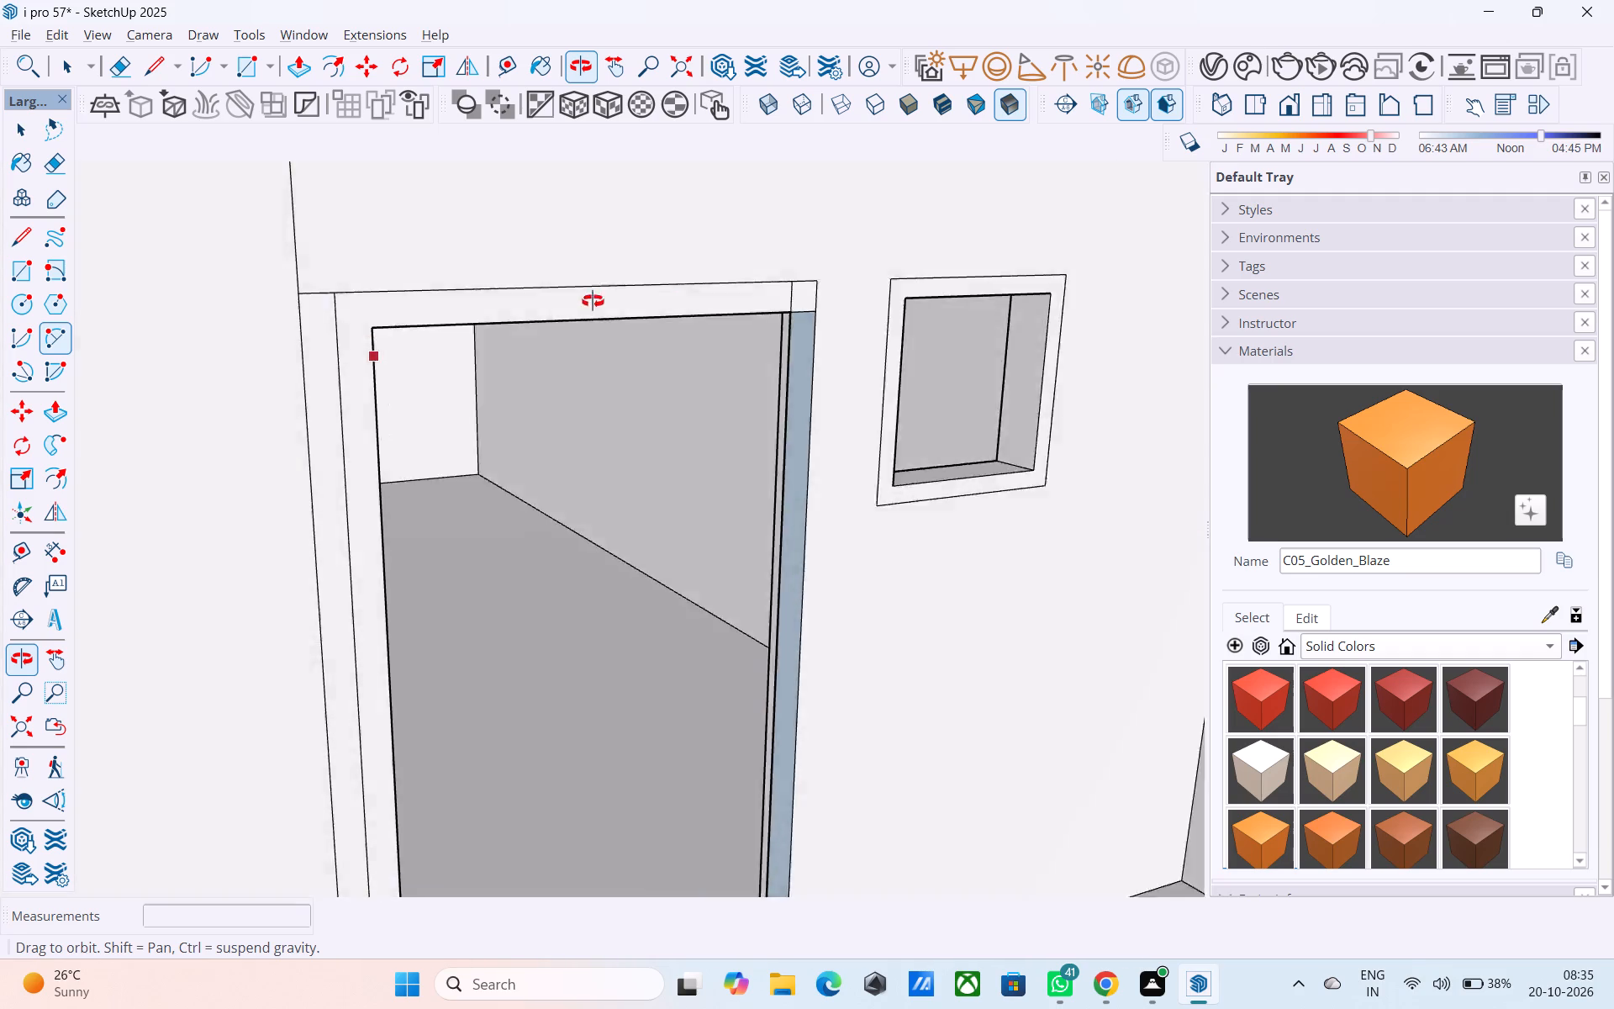
pyautogui.keyDown('shift'); pyautogui.moveTo(593, 301); pyautogui.dragTo(488, 281, button='middle'); pyautogui.keyUp('shift')
pyautogui.press('e')
pyautogui.moveTo(860, 474); pyautogui.dragTo(852, 470)
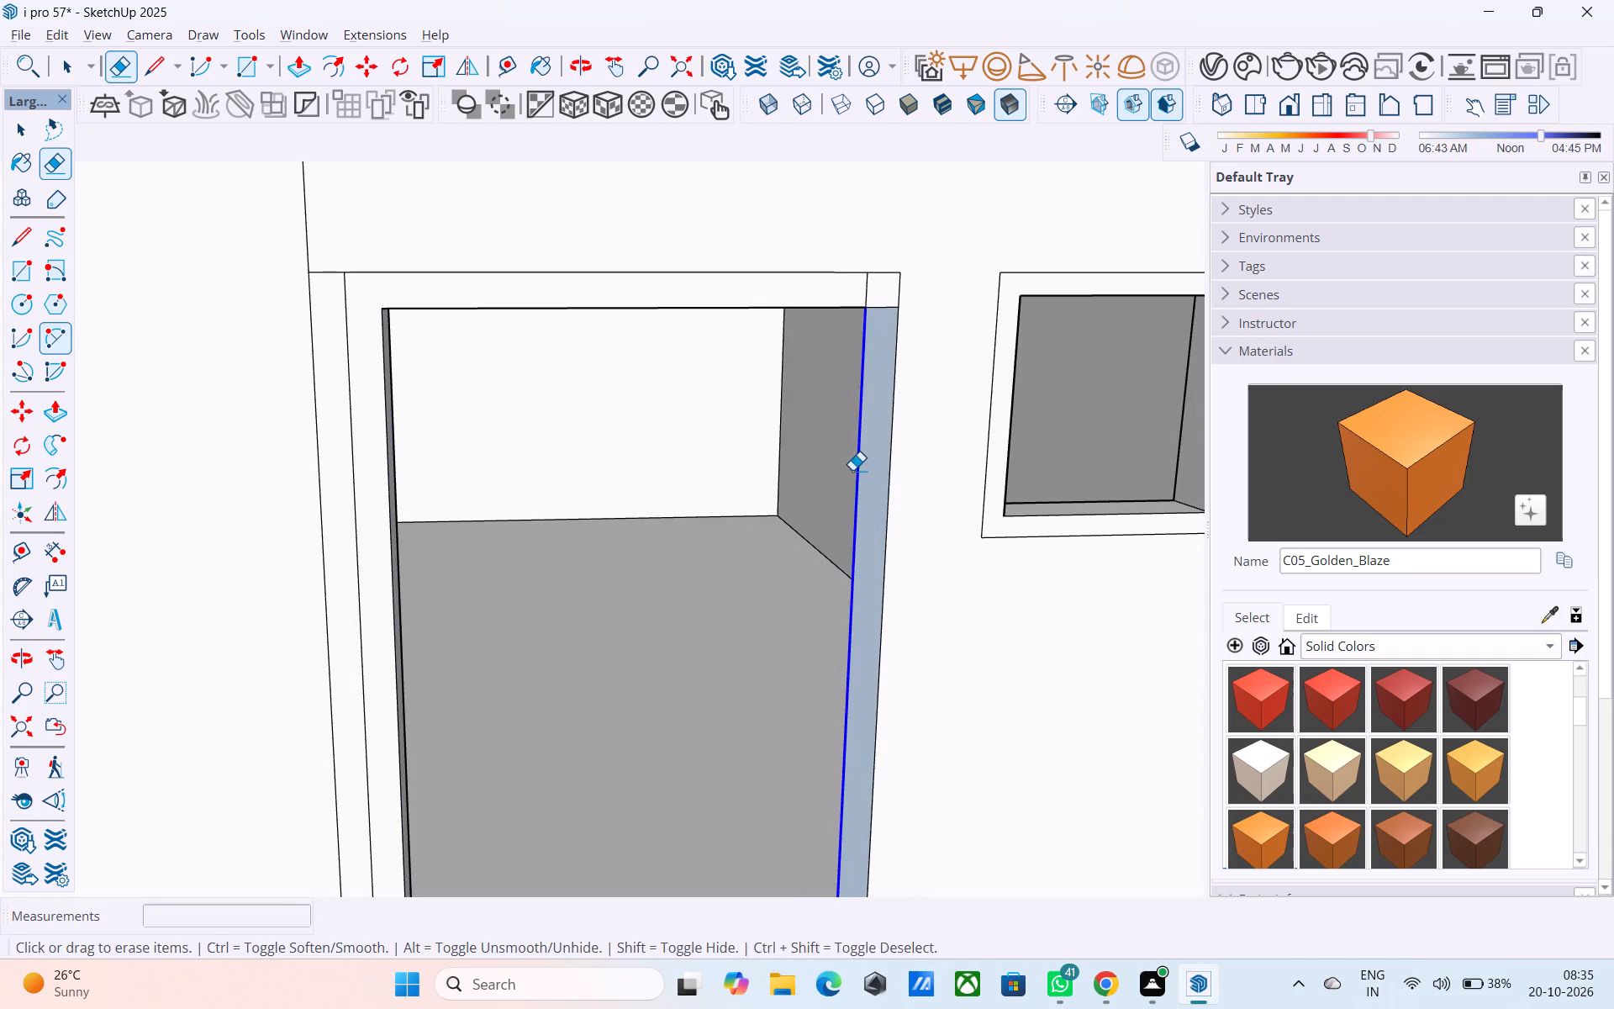
pyautogui.moveTo(852, 470); pyautogui.dragTo(850, 470)
pyautogui.moveTo(873, 474); pyautogui.dragTo(993, 446, button='middle')
pyautogui.scroll(-5, 950, 372)
pyautogui.scroll(8, 927, 316)
pyautogui.moveTo(883, 309); pyautogui.dragTo(873, 305)
pyautogui.scroll(-8, 149, 267)
pyautogui.scroll(2, 282, 261)
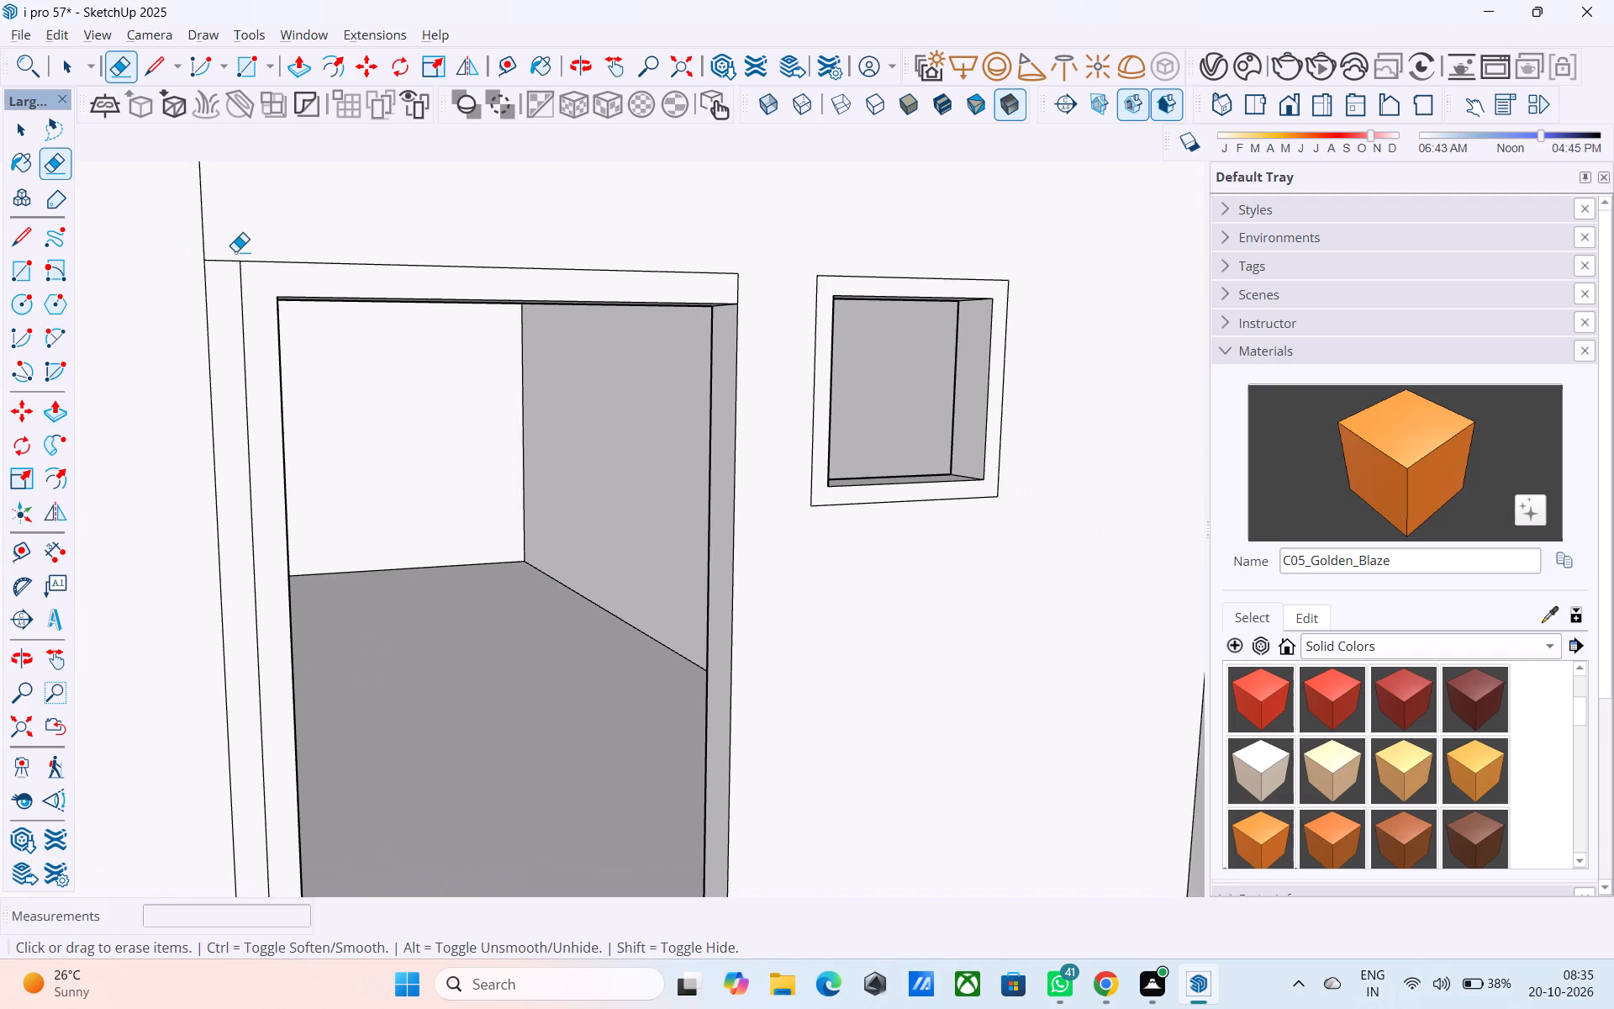
pyautogui.moveTo(223, 256); pyautogui.dragTo(214, 273)
# Erase the leftover edges below the door opening and the short frame-end edge at its upper corner near the small window.
pyautogui.scroll(-10, 217, 270)
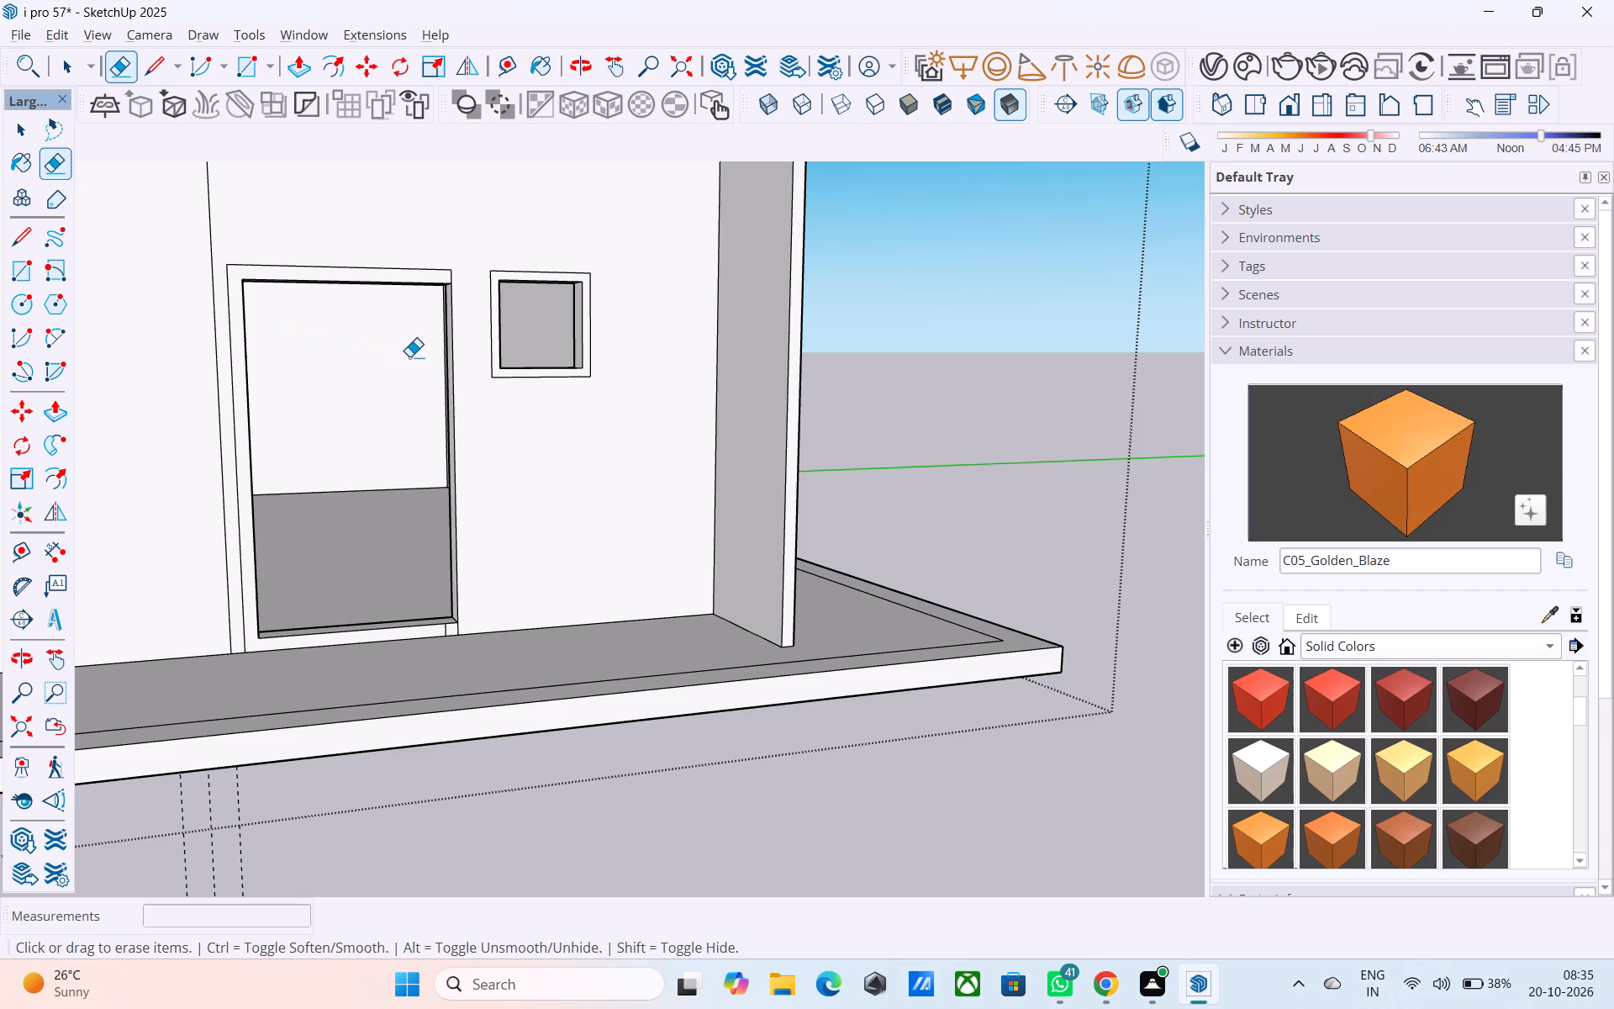
pyautogui.moveTo(409, 356); pyautogui.dragTo(388, 353, button='middle')
pyautogui.scroll(7, 398, 615)
pyautogui.moveTo(423, 625); pyautogui.dragTo(404, 614)
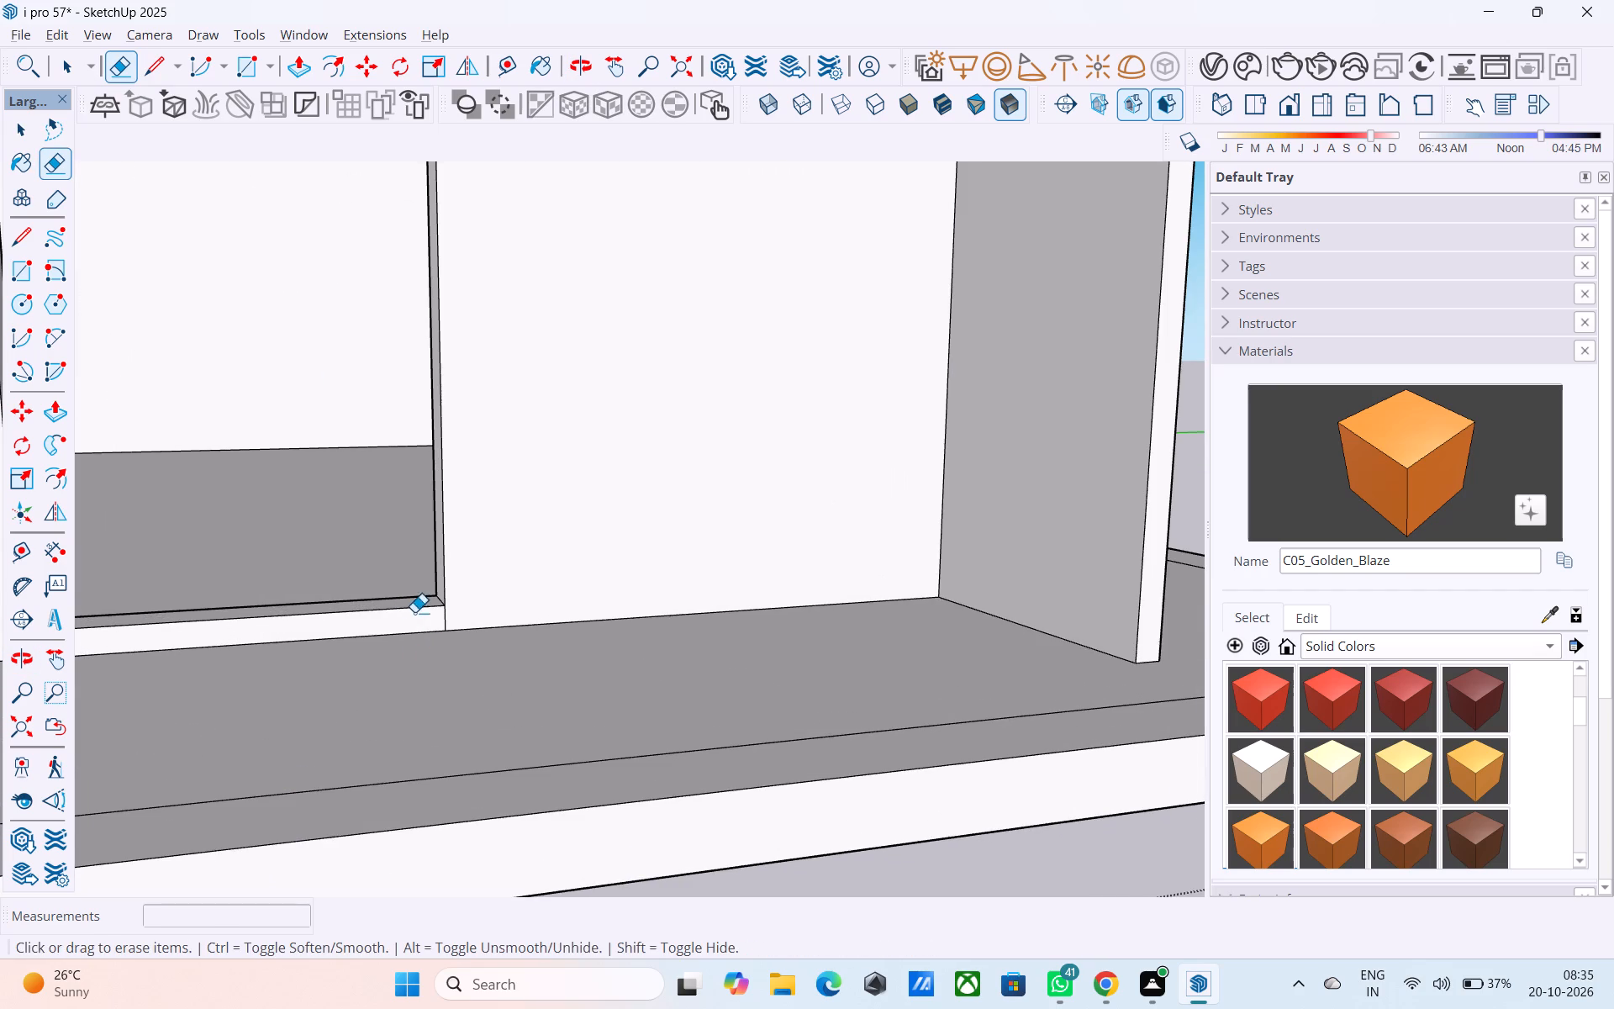
pyautogui.scroll(-7, 437, 595)
pyautogui.moveTo(437, 594); pyautogui.dragTo(458, 729, button='middle')
pyautogui.scroll(1, 458, 731)
pyautogui.scroll(-1, 458, 731)
pyautogui.scroll(10, 454, 694)
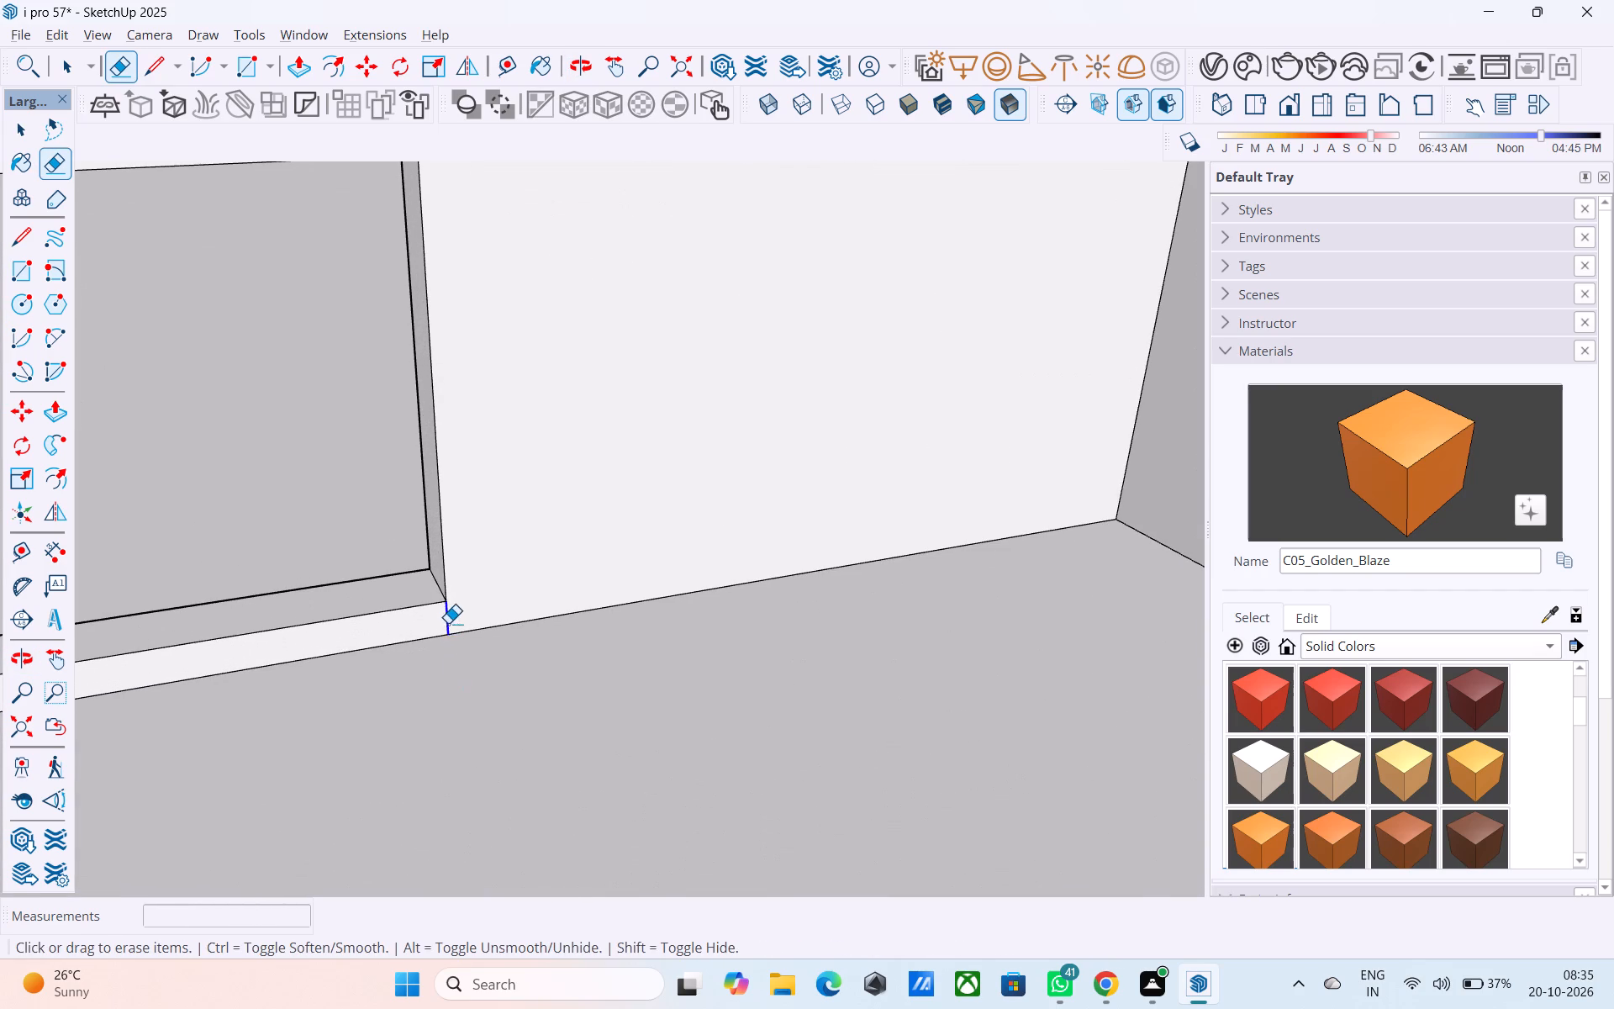
pyautogui.click(448, 623)
pyautogui.scroll(-8, 448, 624)
pyautogui.keyDown('shift'); pyautogui.moveTo(447, 621); pyautogui.dragTo(460, 780, button='middle'); pyautogui.keyUp('shift')
pyautogui.keyDown('shift'); pyautogui.moveTo(466, 660); pyautogui.dragTo(532, 774, button='middle'); pyautogui.keyUp('shift')
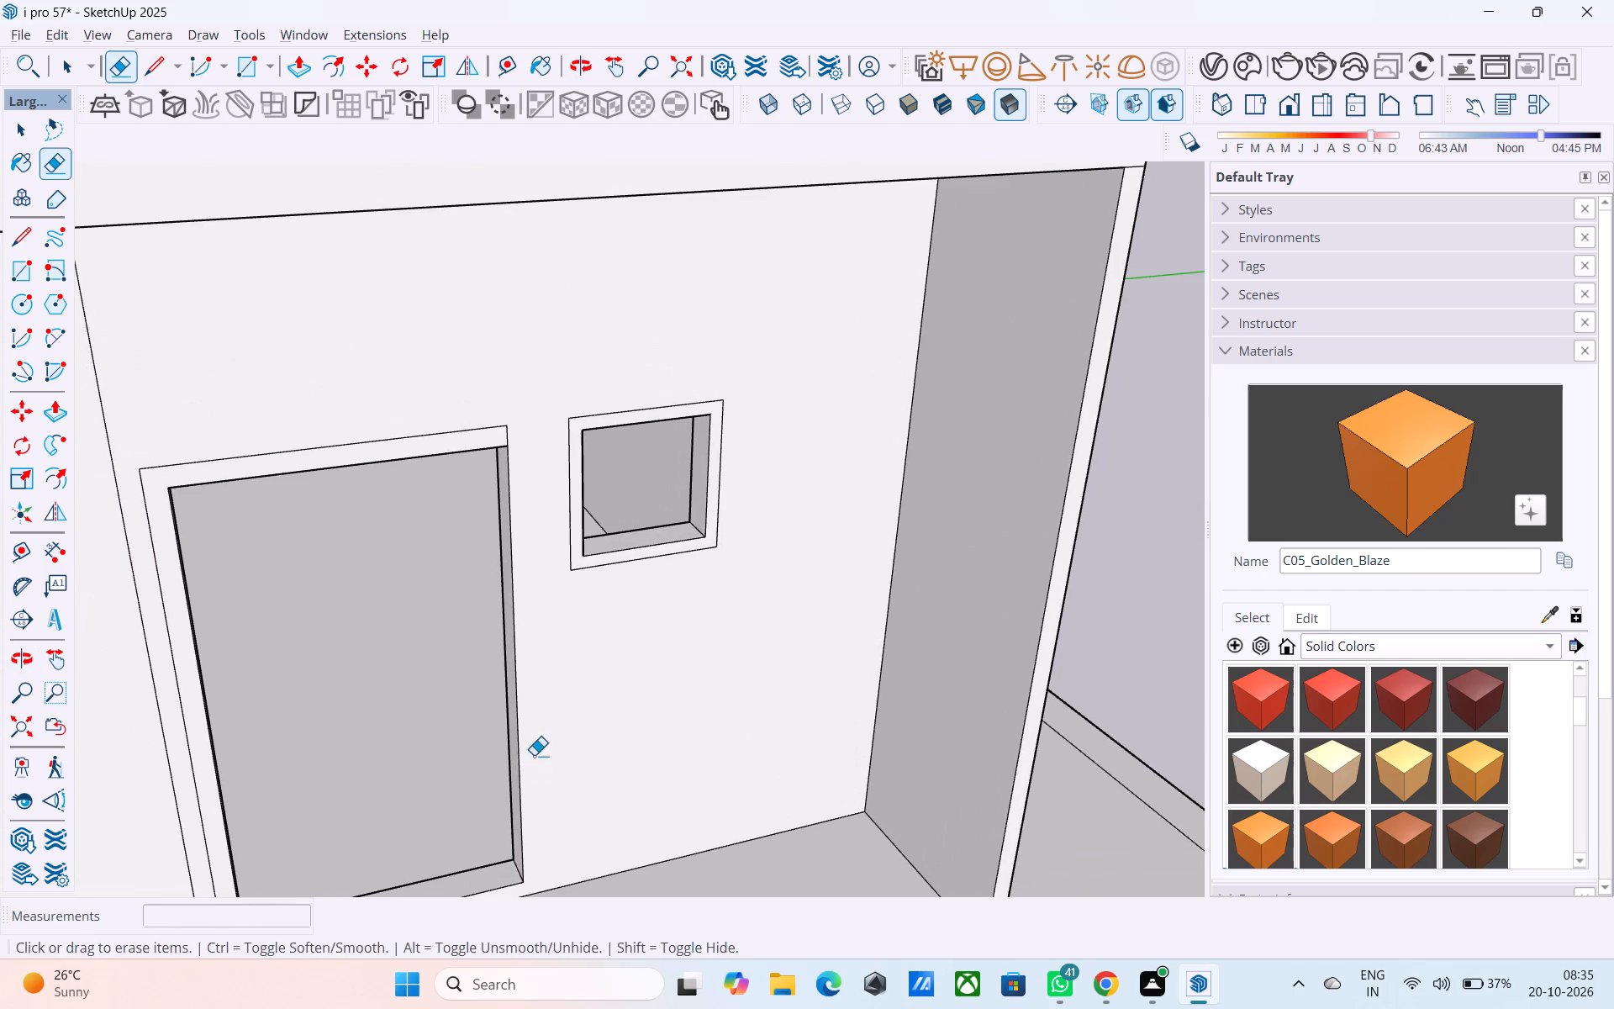
pyautogui.keyDown('shift'); pyautogui.middleClick(542, 690); pyautogui.keyUp('shift')
pyautogui.scroll(4, 568, 422)
pyautogui.click(490, 440)
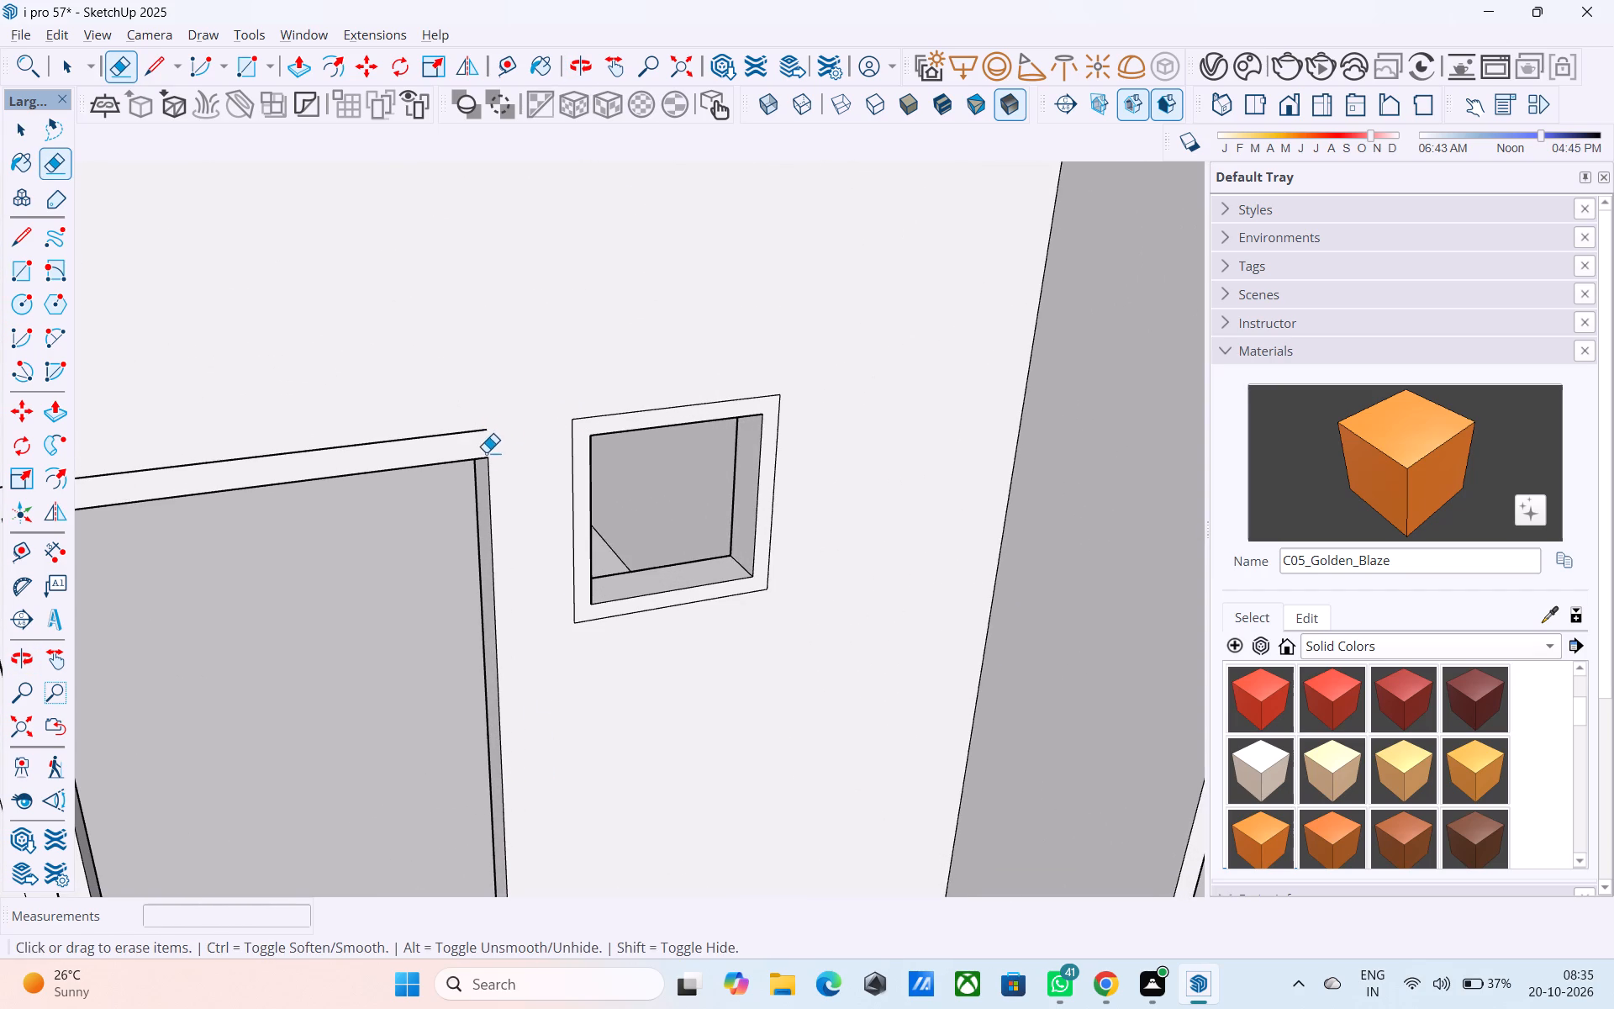
# Copy the door opening's vertical edge 3" sideways toward the small window.
pyautogui.press('space')
pyautogui.click(489, 470)
pyautogui.press('m')
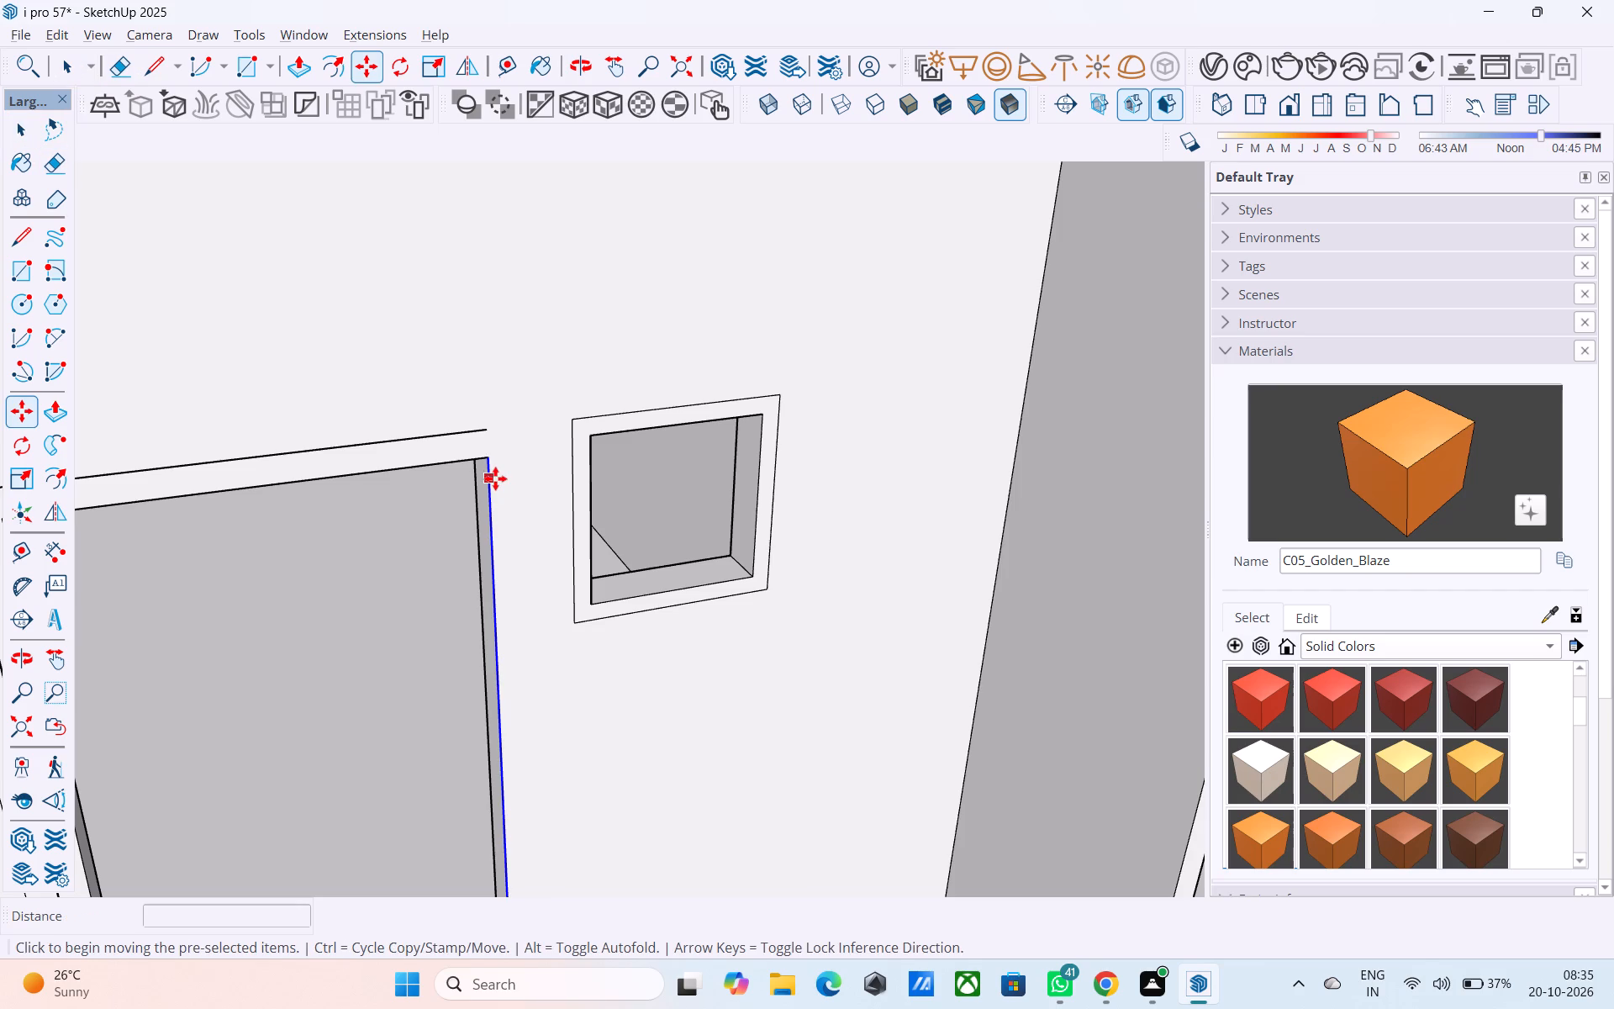
pyautogui.click(492, 458)
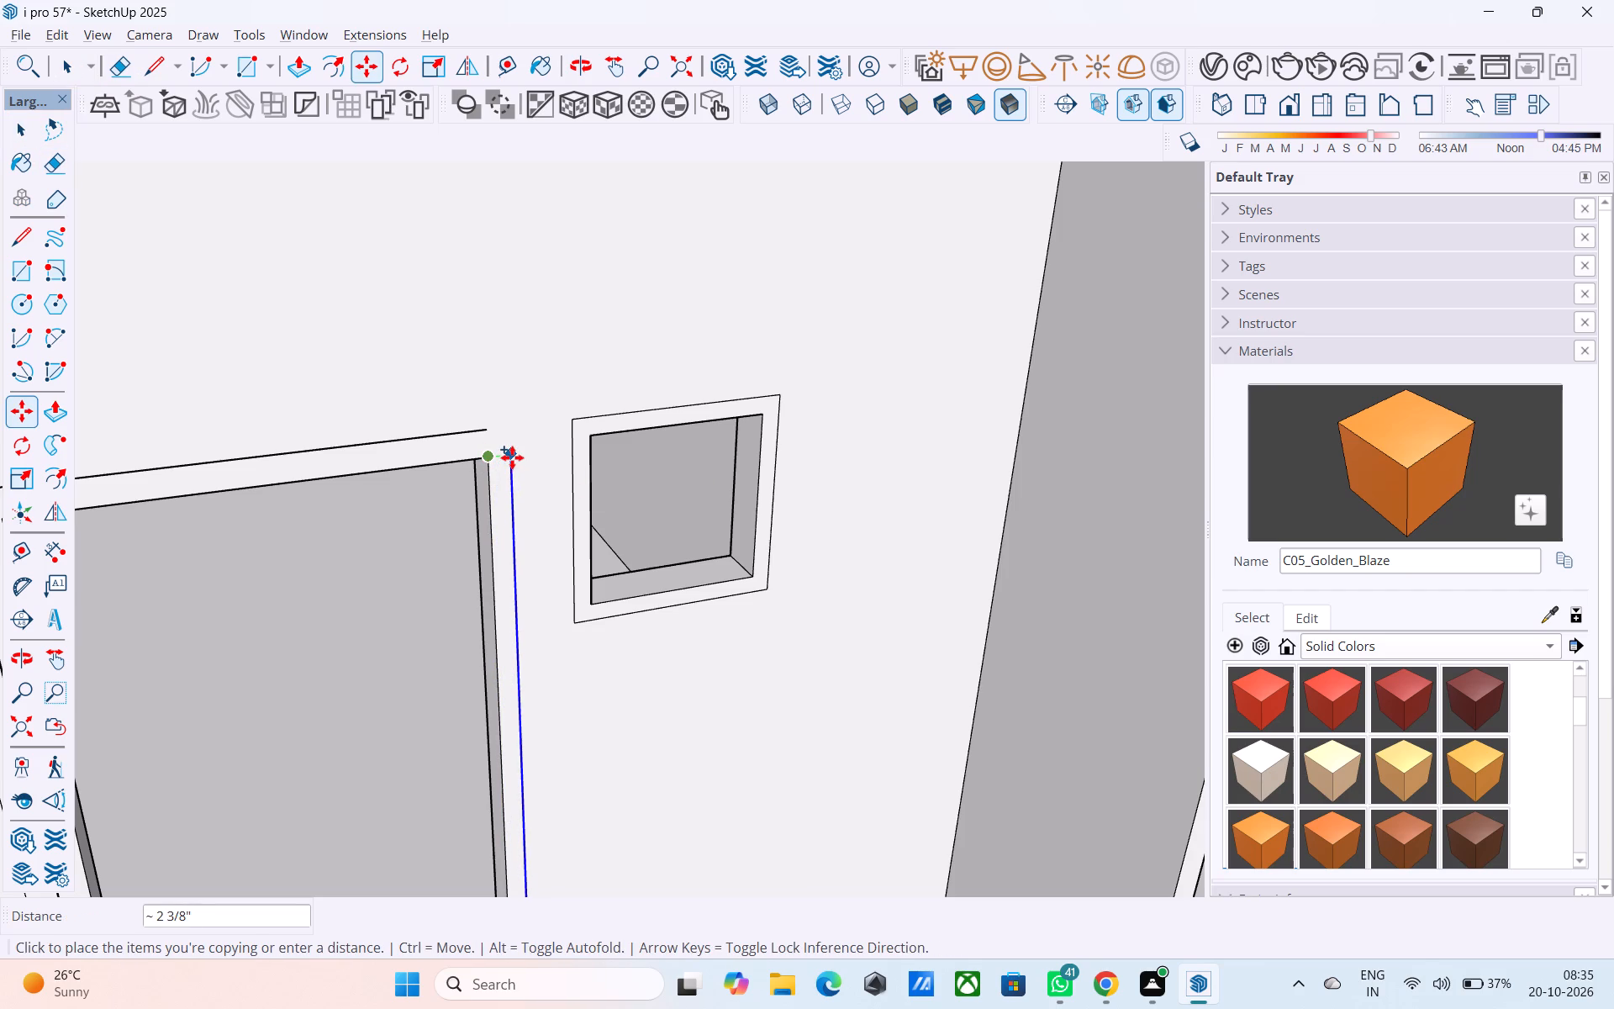
pyautogui.write('3"')
pyautogui.press('Return')
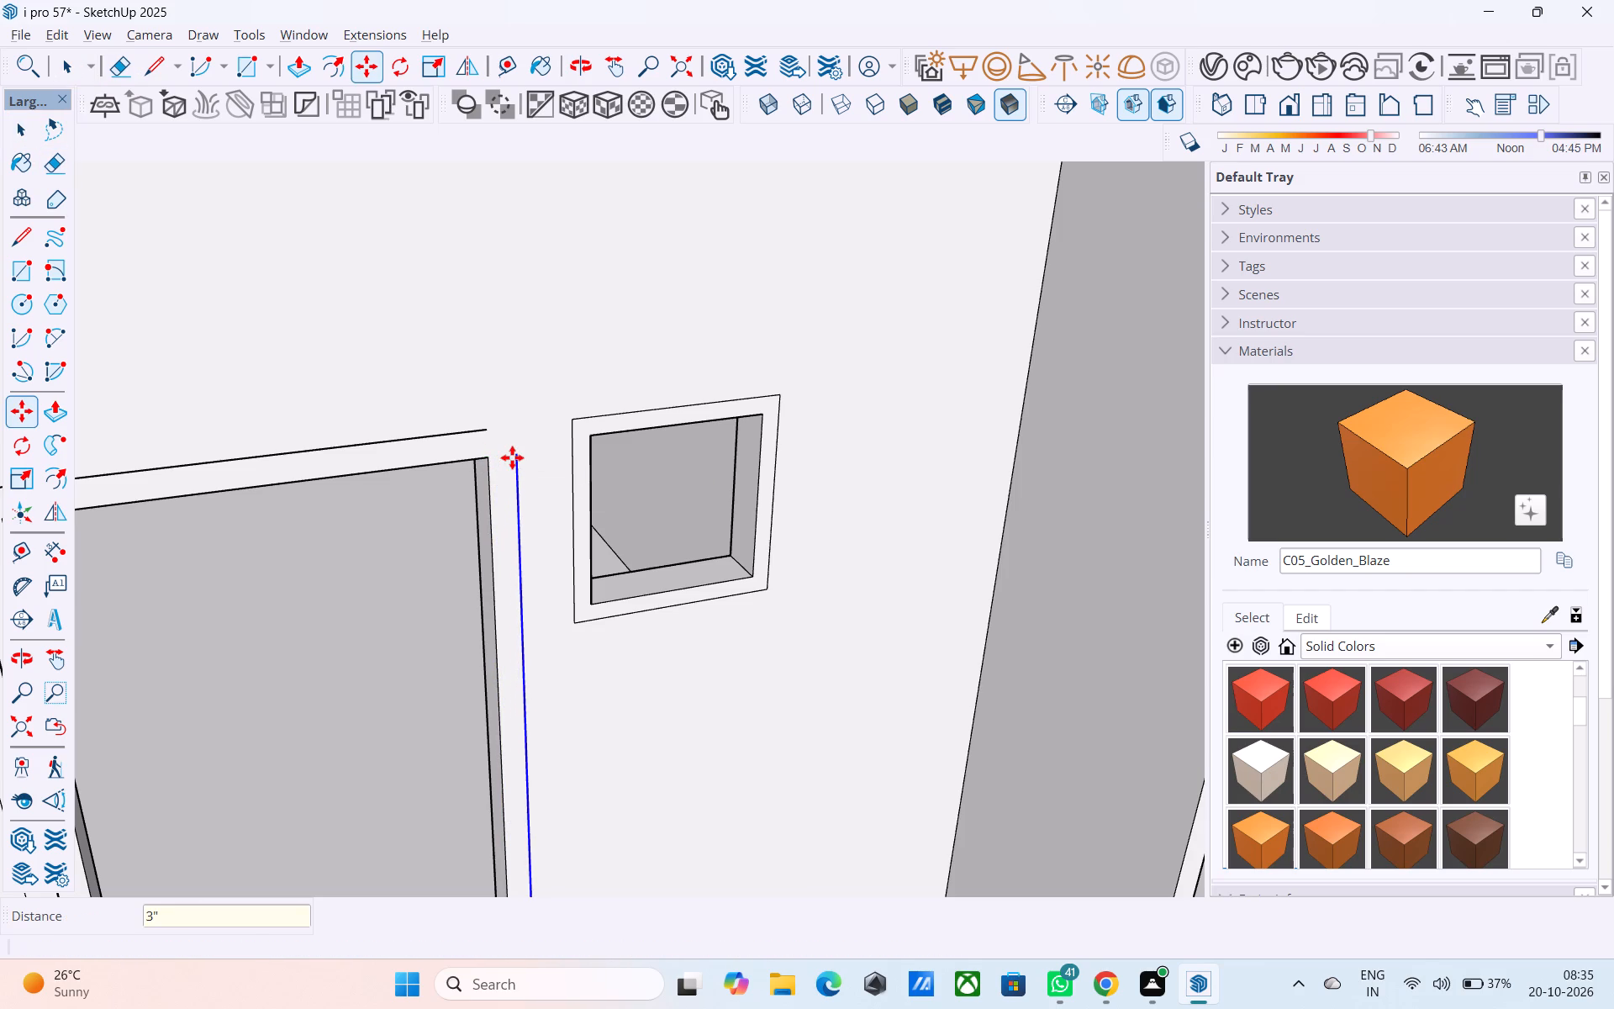
# Draw lines joining the copied vertical edge to the door frame's top edge and extending it down to the floor.
pyautogui.press('space')
pyautogui.press('l')
pyautogui.scroll(3, 506, 469)
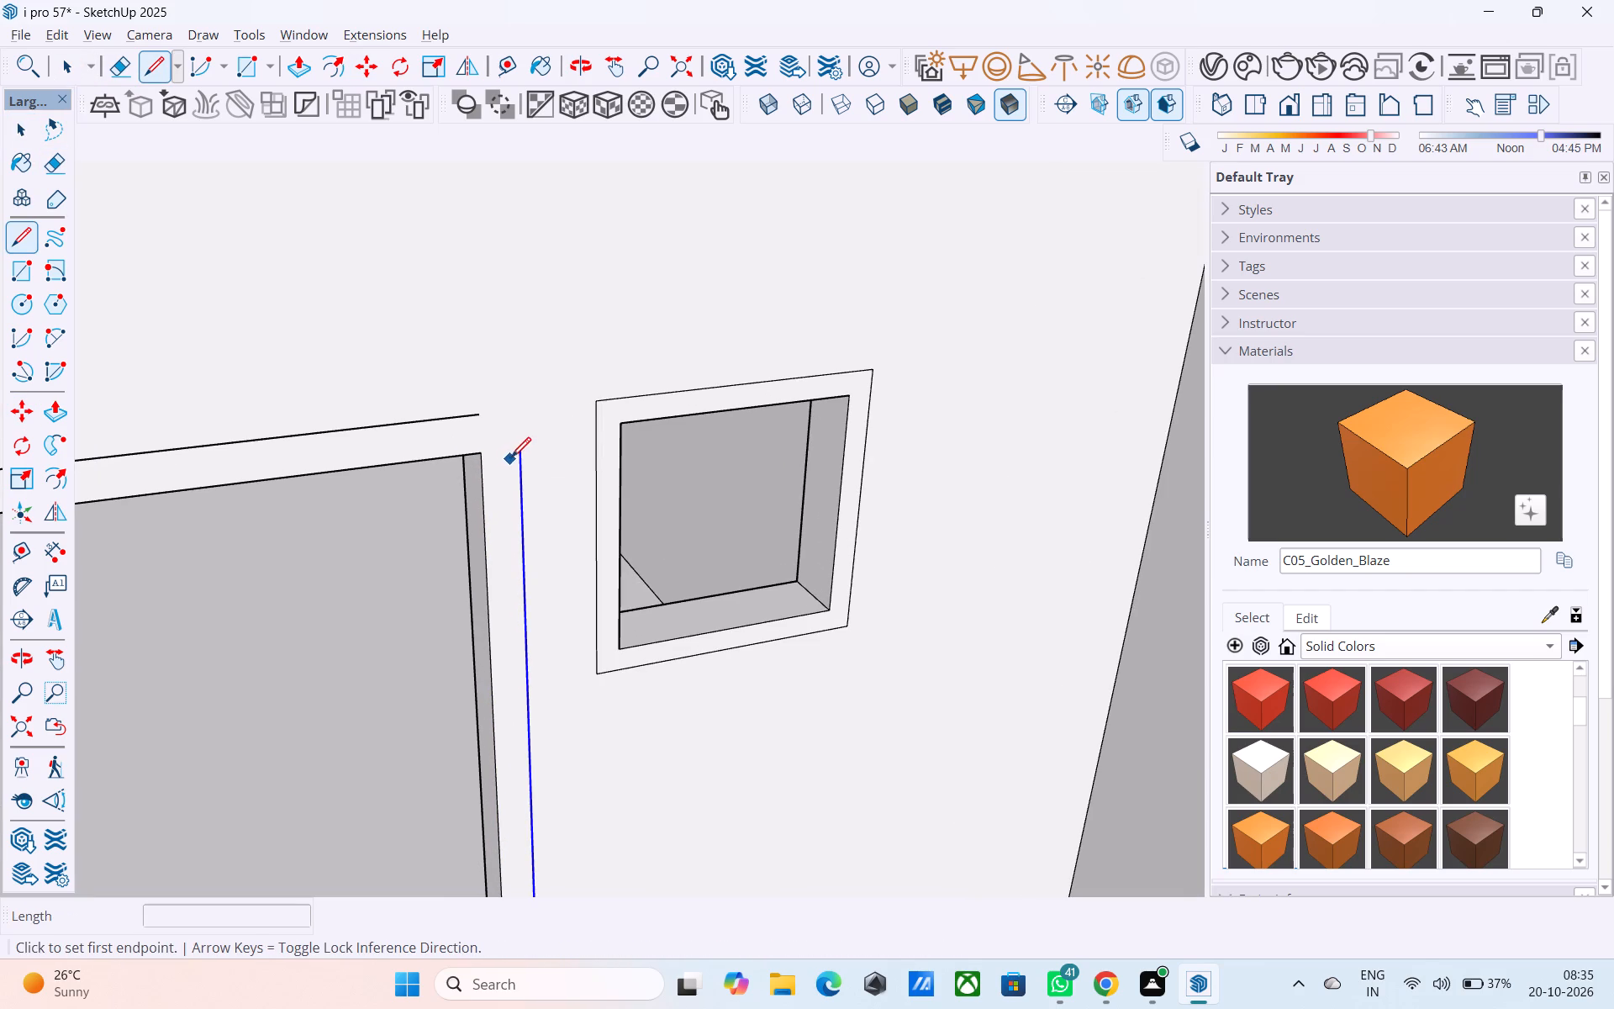
pyautogui.click(516, 457)
pyautogui.click(523, 401)
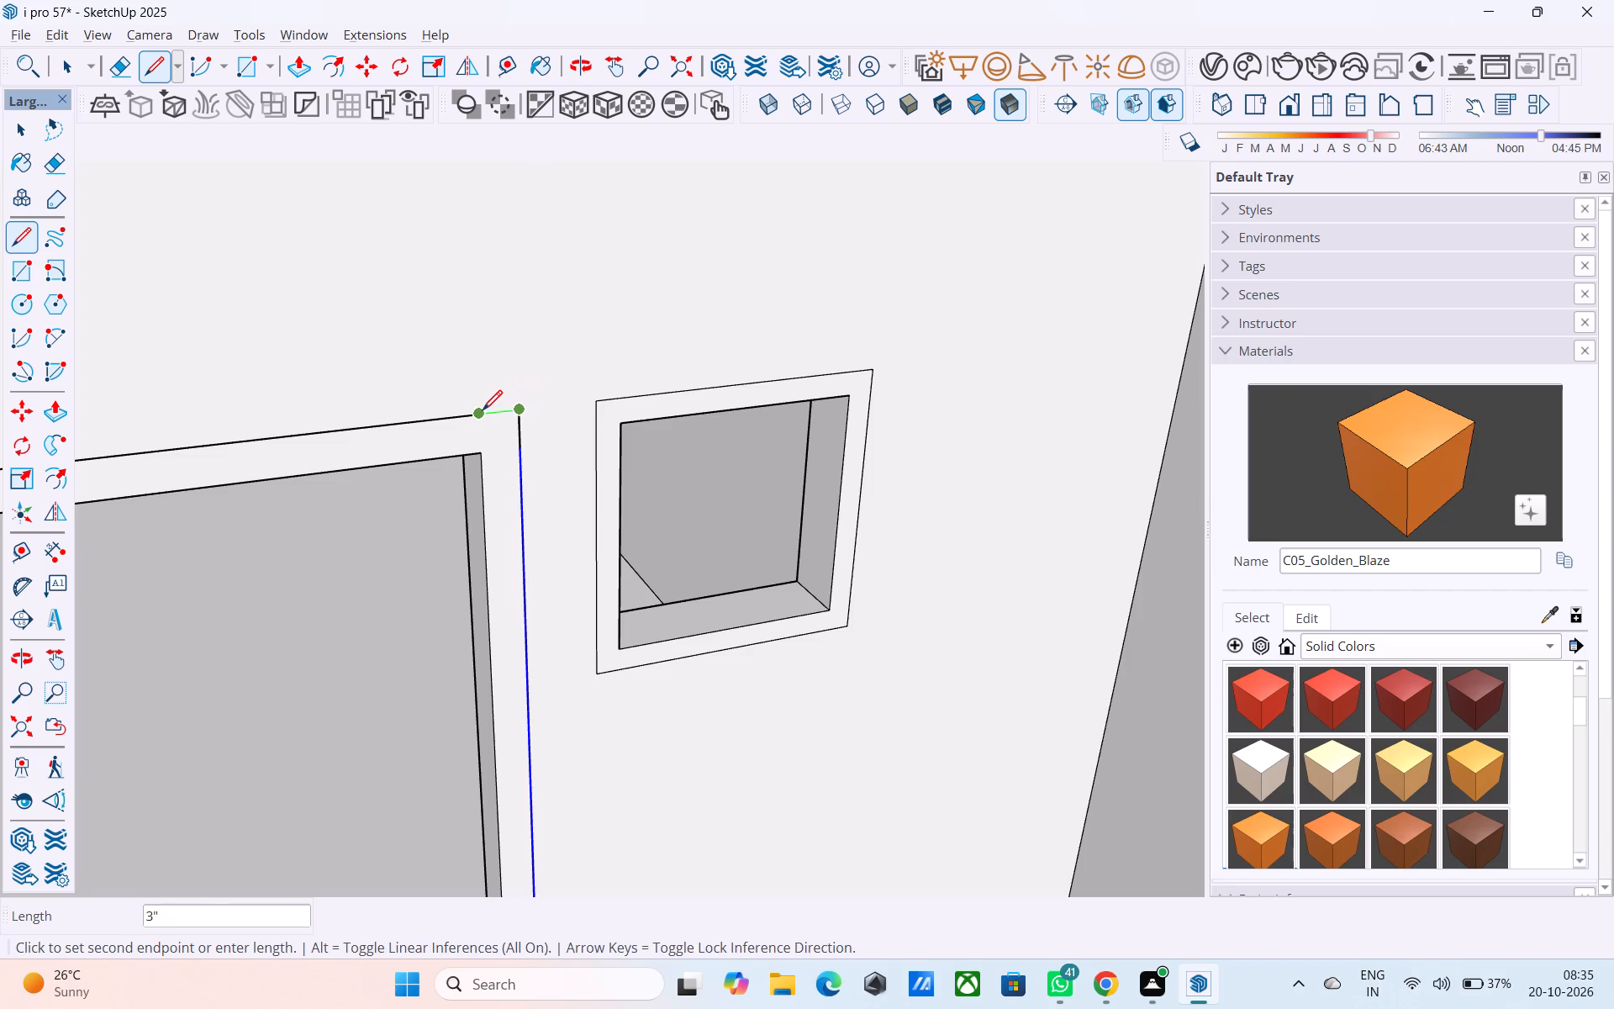
pyautogui.click(483, 412)
pyautogui.scroll(-14, 501, 324)
pyautogui.scroll(6, 471, 724)
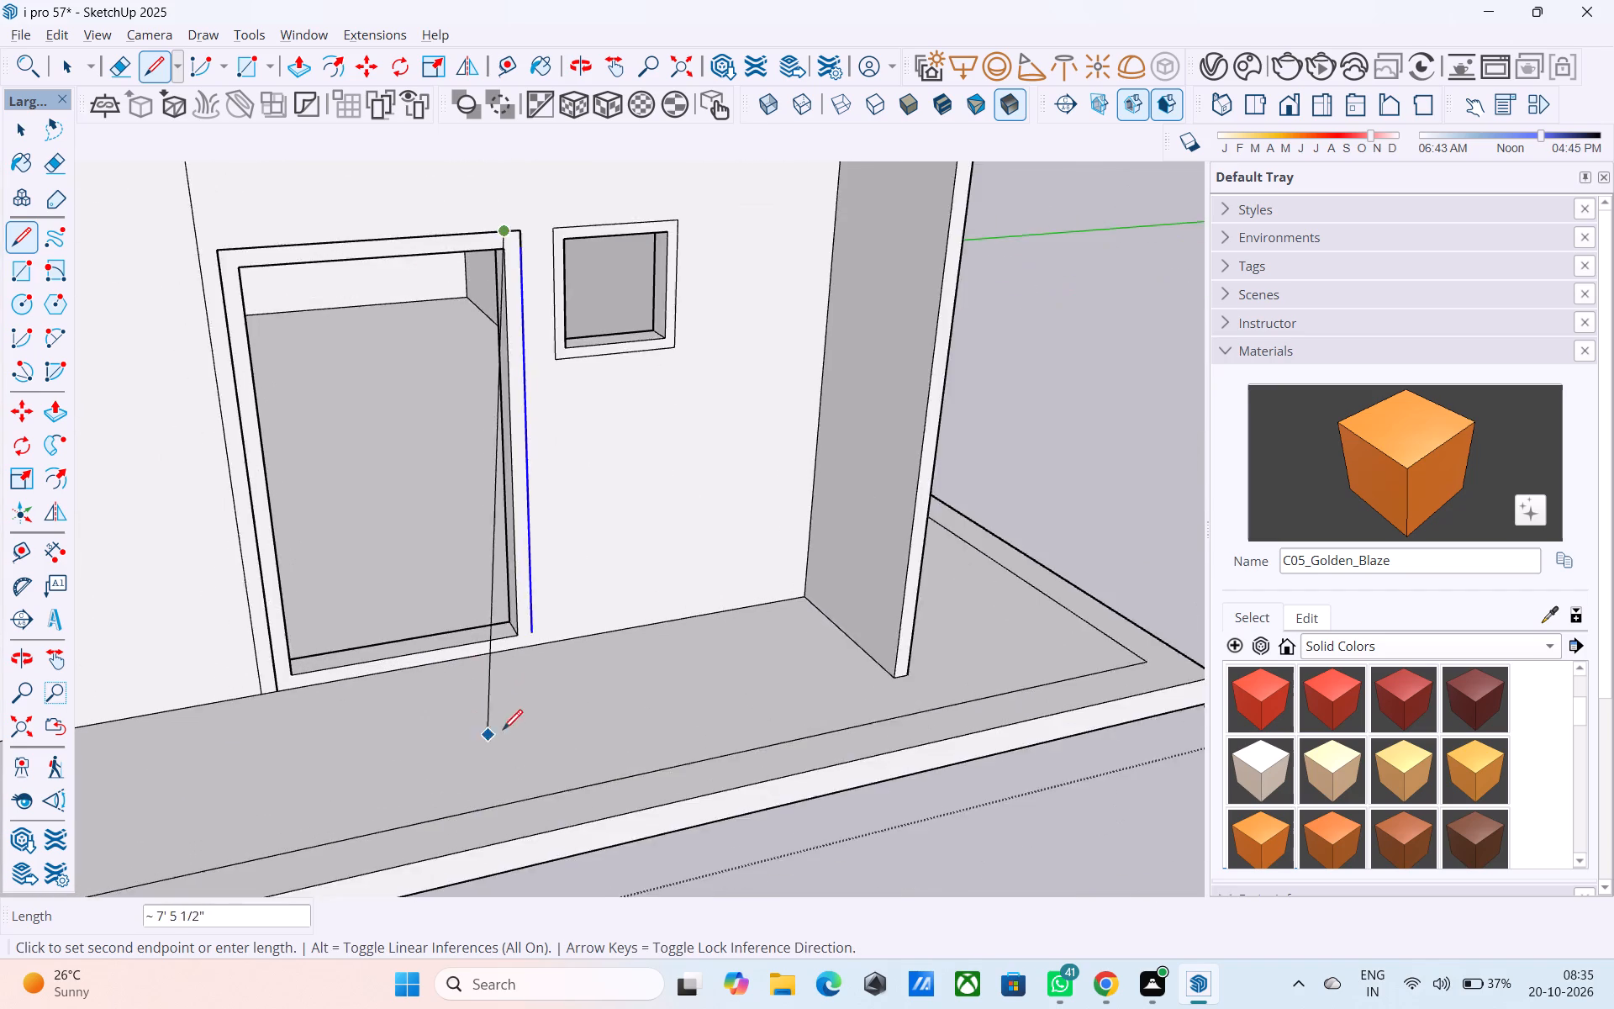
pyautogui.scroll(7, 503, 732)
pyautogui.press('l')
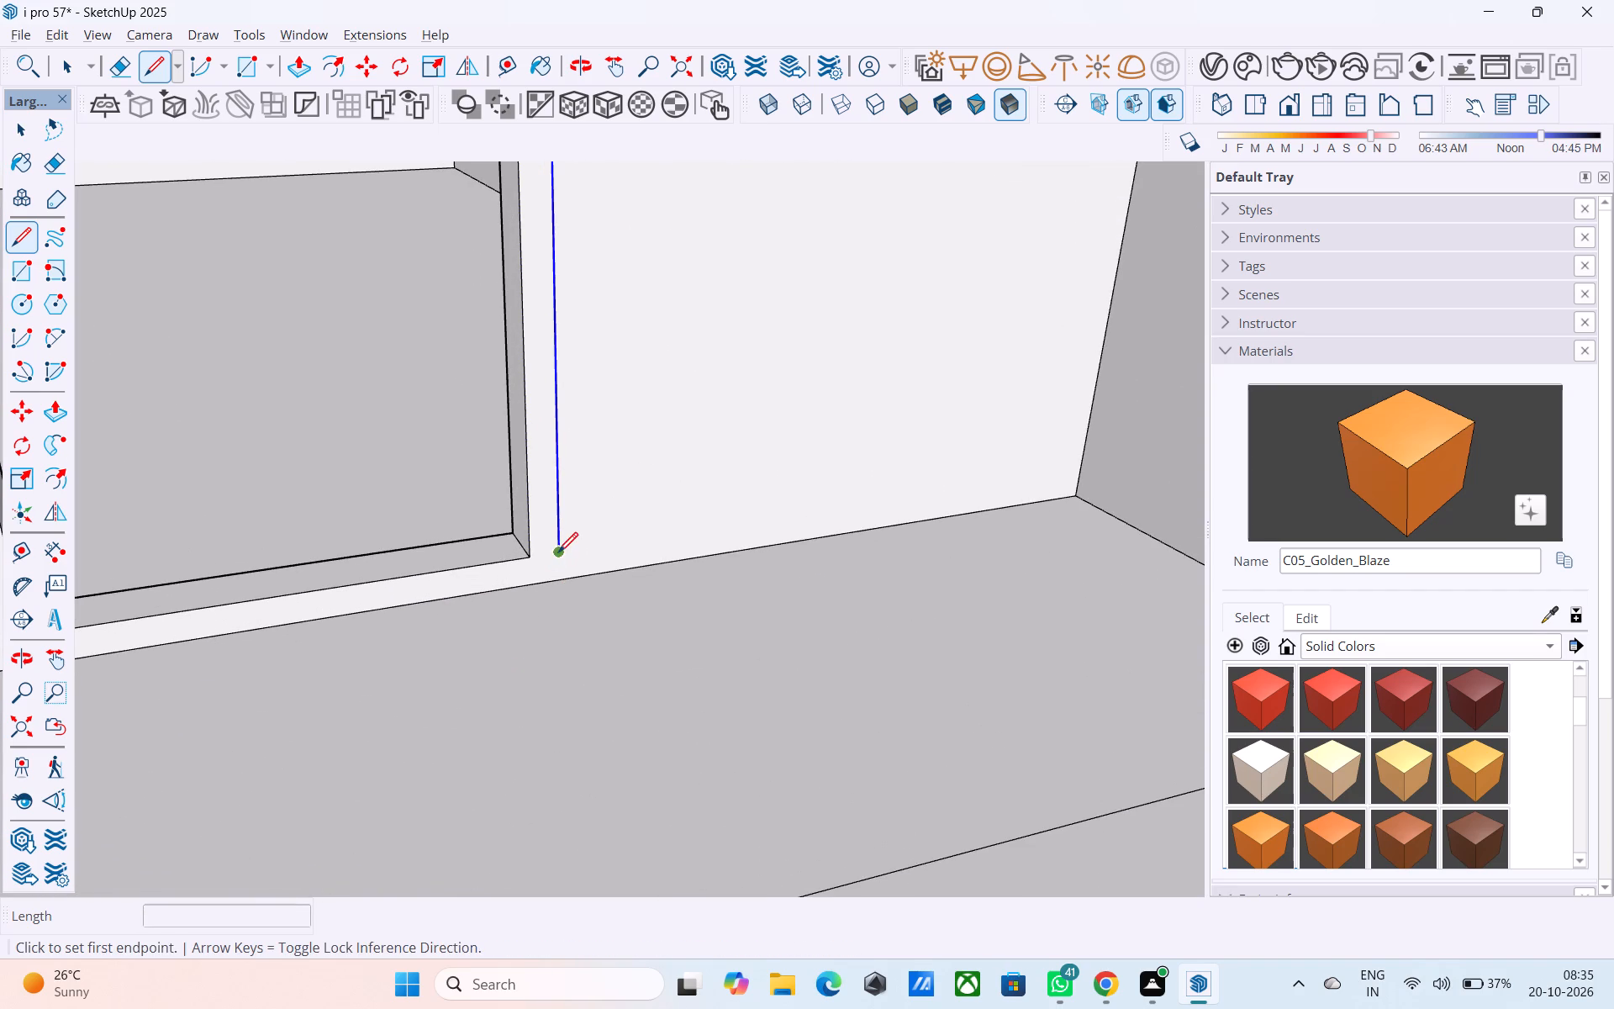
pyautogui.click(558, 553)
pyautogui.click(558, 578)
# Pull the first-floor side balcony's glass railing end panel outward about 1' 3" to the extended slab's end.
pyautogui.scroll(-12, 541, 573)
pyautogui.scroll(-7, 467, 743)
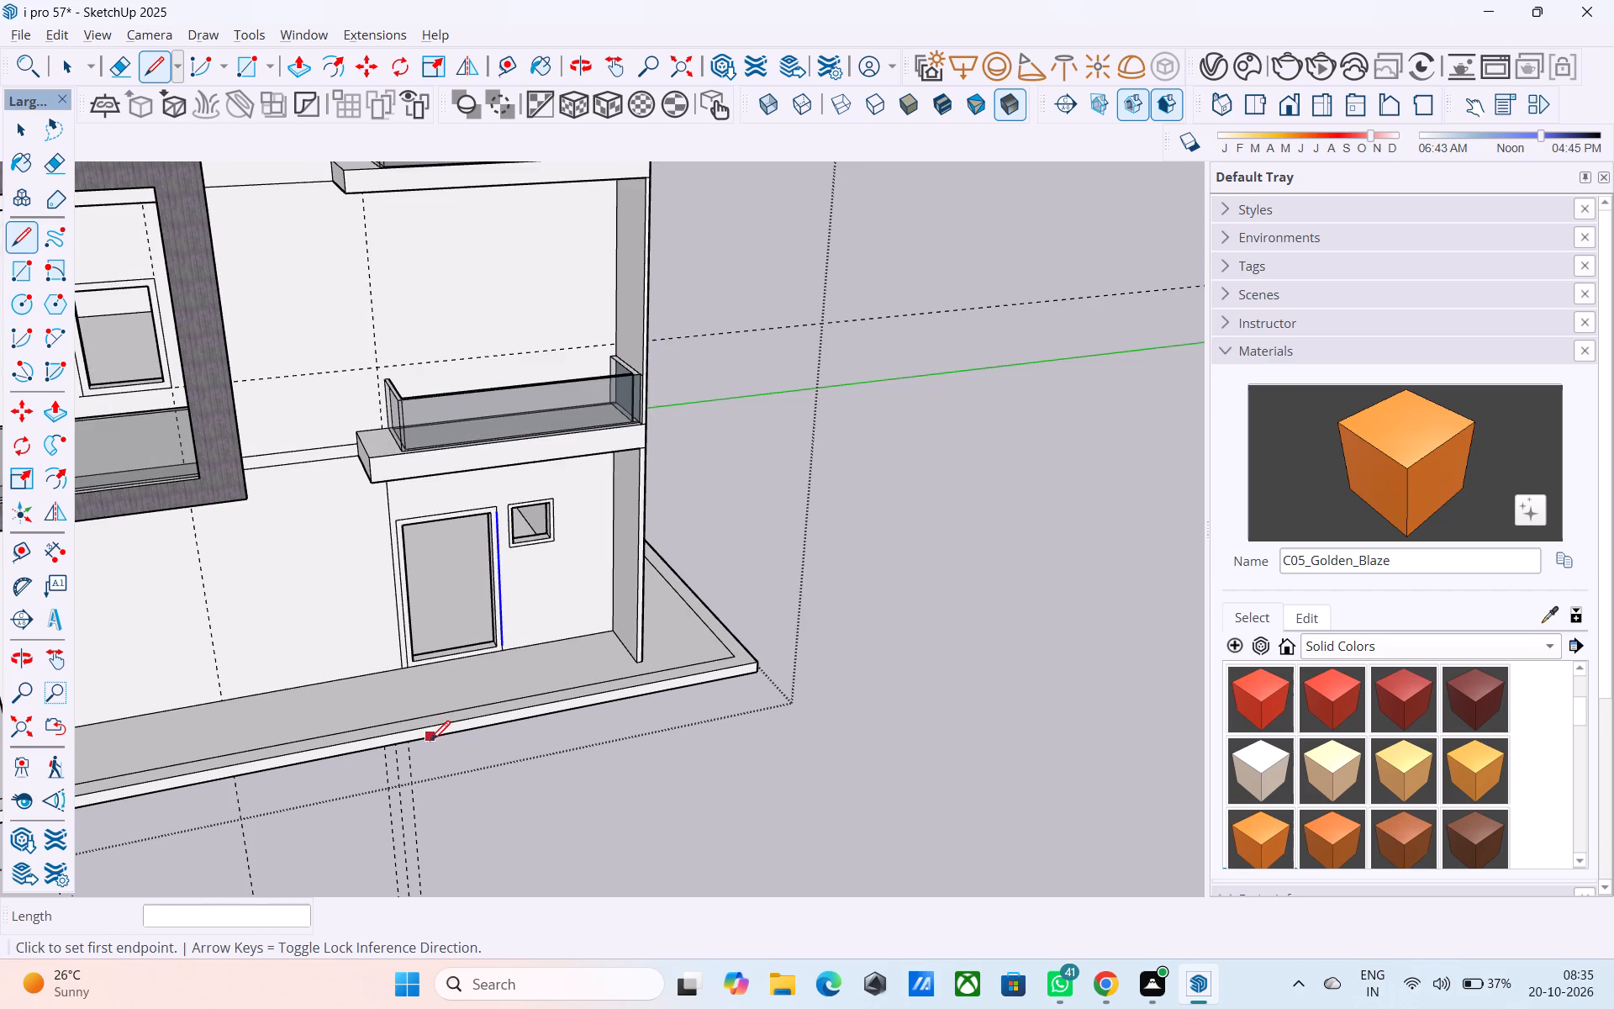
pyautogui.moveTo(321, 683); pyautogui.dragTo(302, 779, button='middle')
pyautogui.scroll(-3, 480, 582)
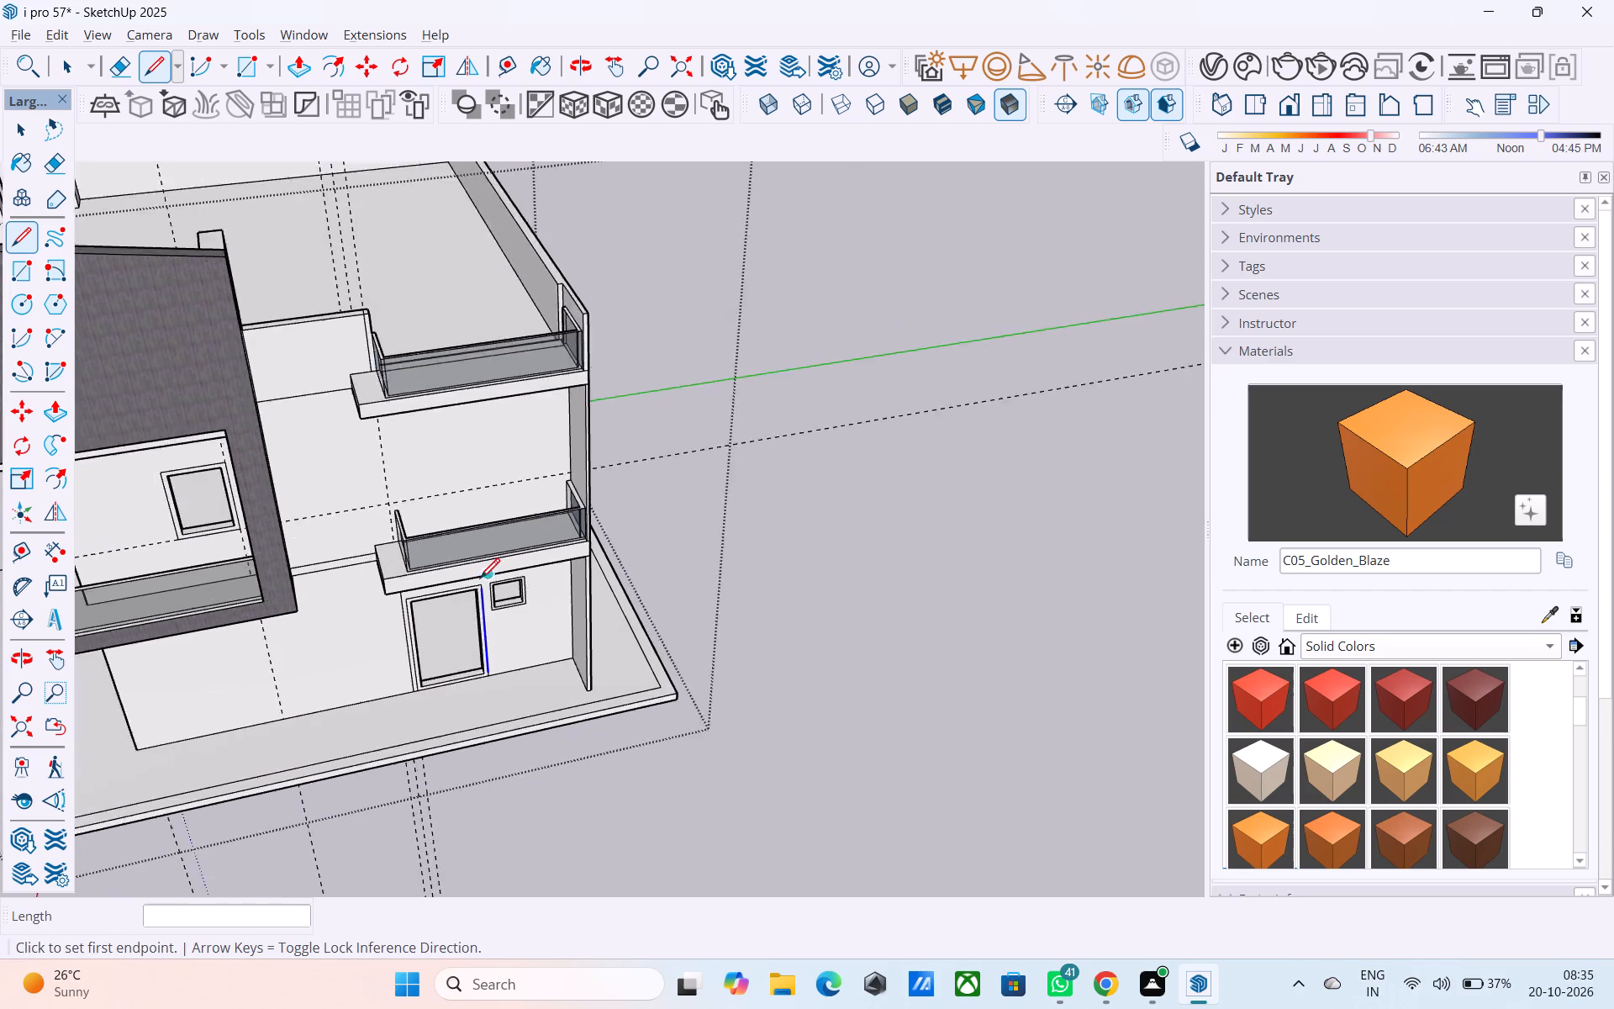
pyautogui.scroll(-2, 480, 580)
pyautogui.moveTo(472, 574); pyautogui.dragTo(502, 509, button='middle')
pyautogui.scroll(9, 412, 495)
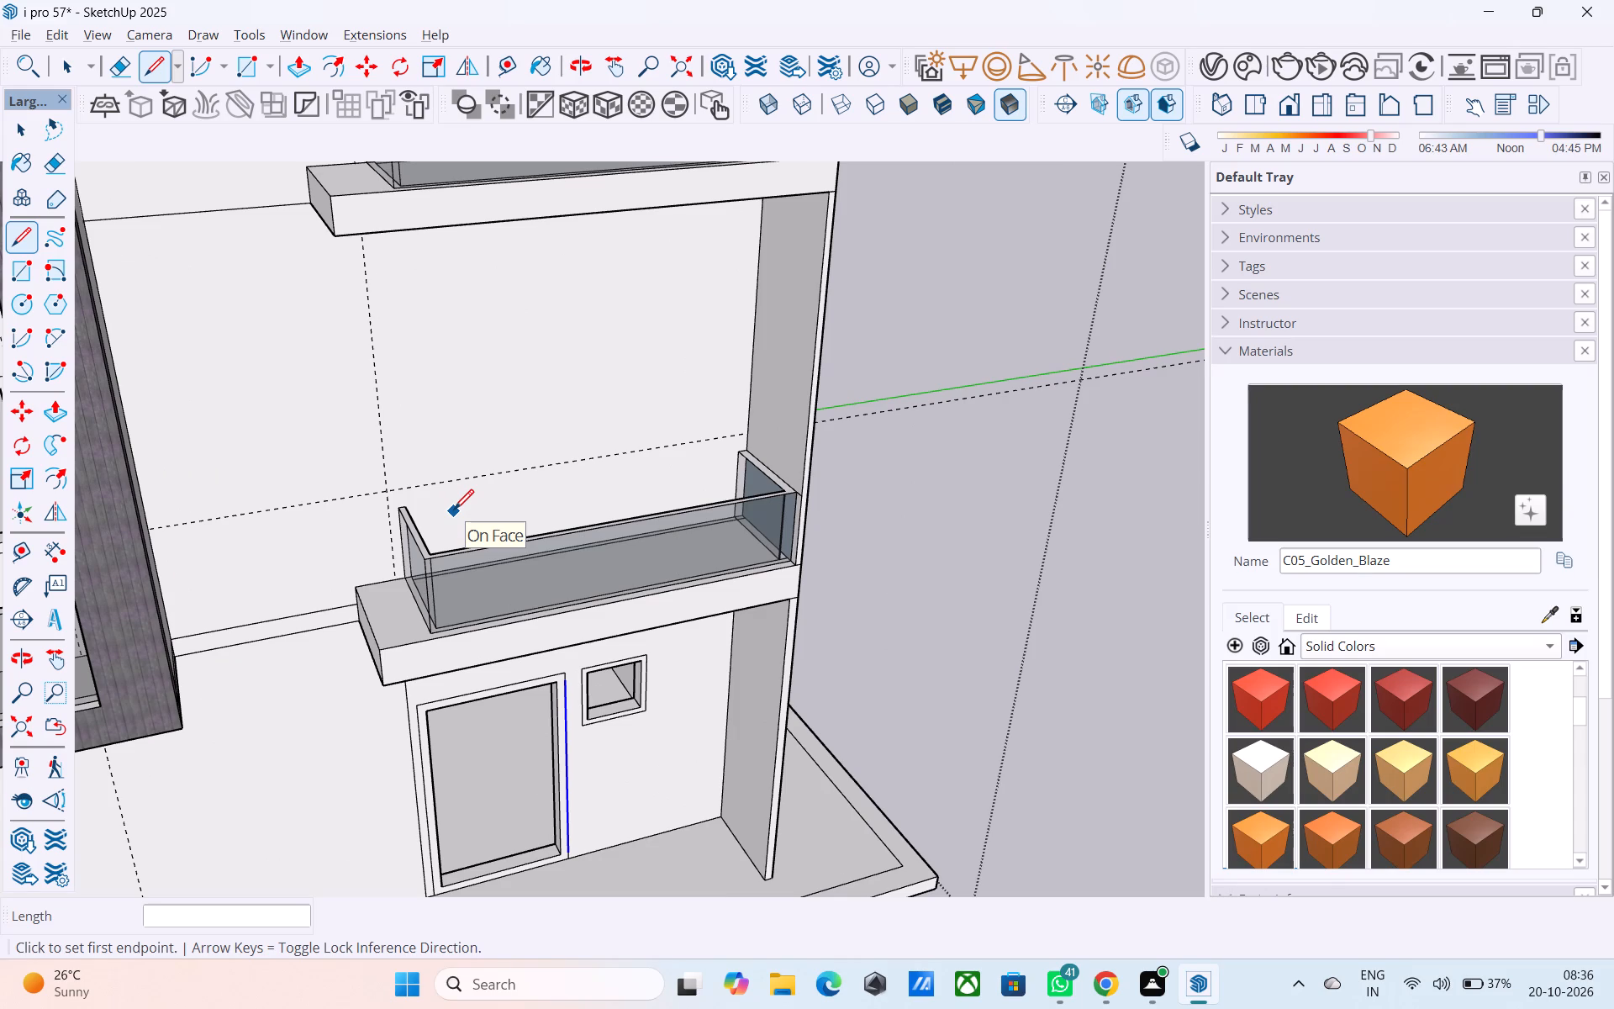
pyautogui.press('space')
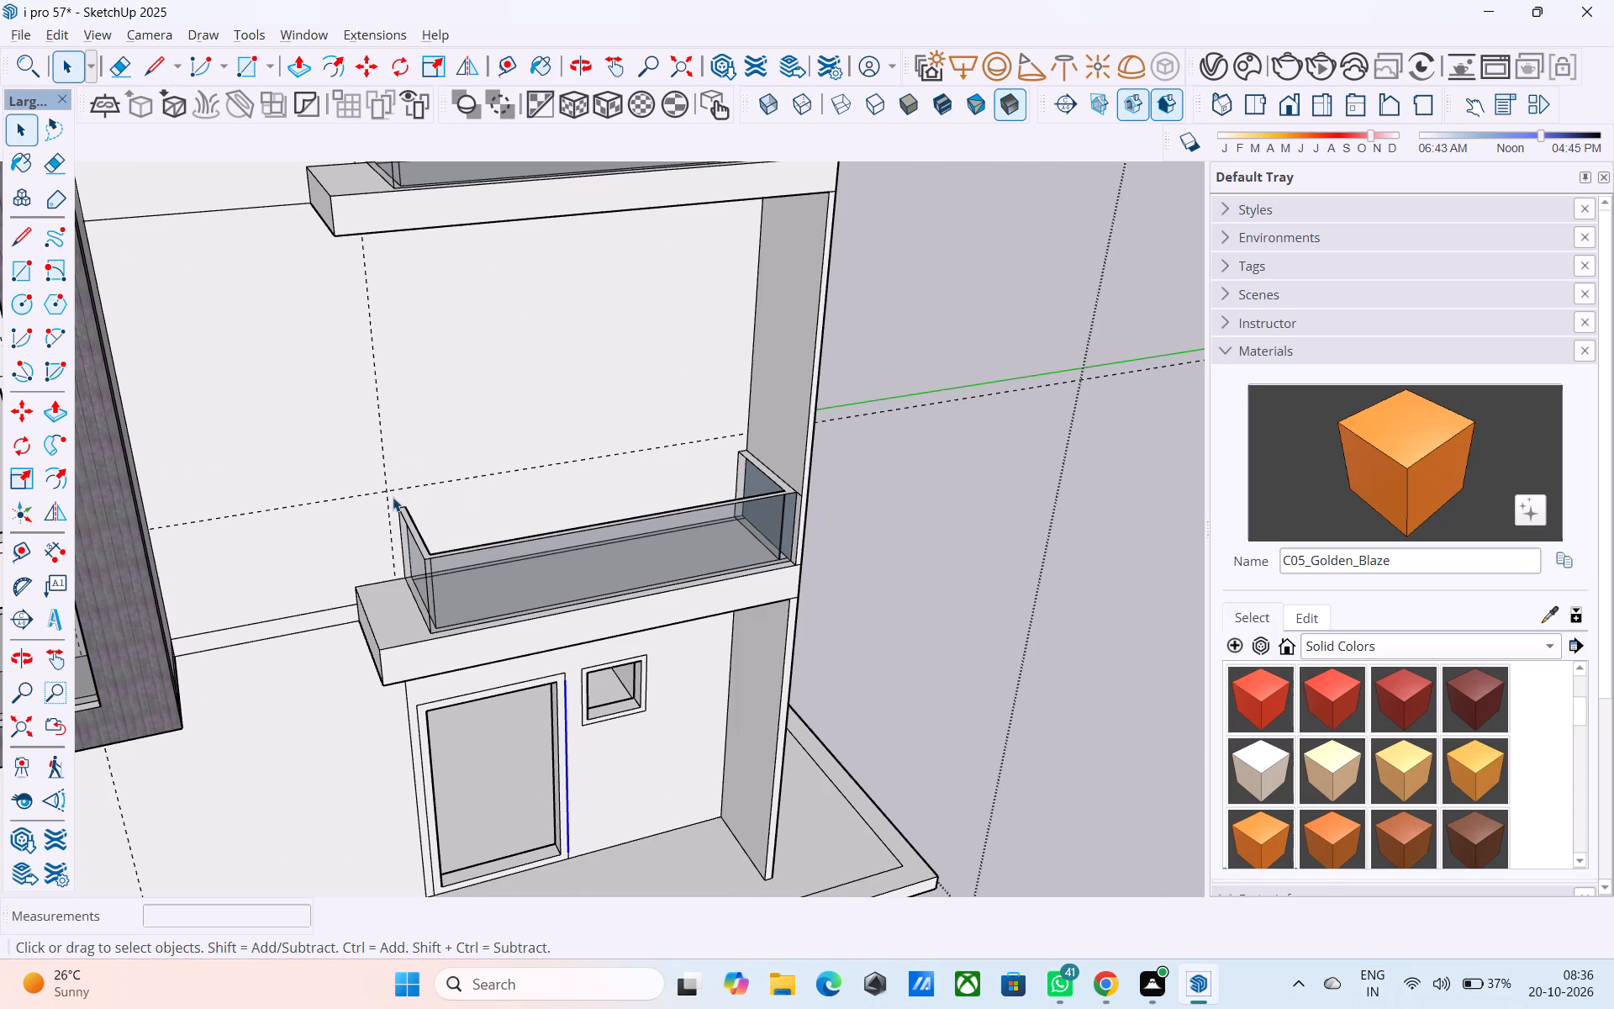
pyautogui.scroll(3, 393, 497)
pyautogui.moveTo(402, 531); pyautogui.dragTo(398, 513, button='middle')
pyautogui.scroll(4, 398, 513)
pyautogui.scroll(2, 434, 639)
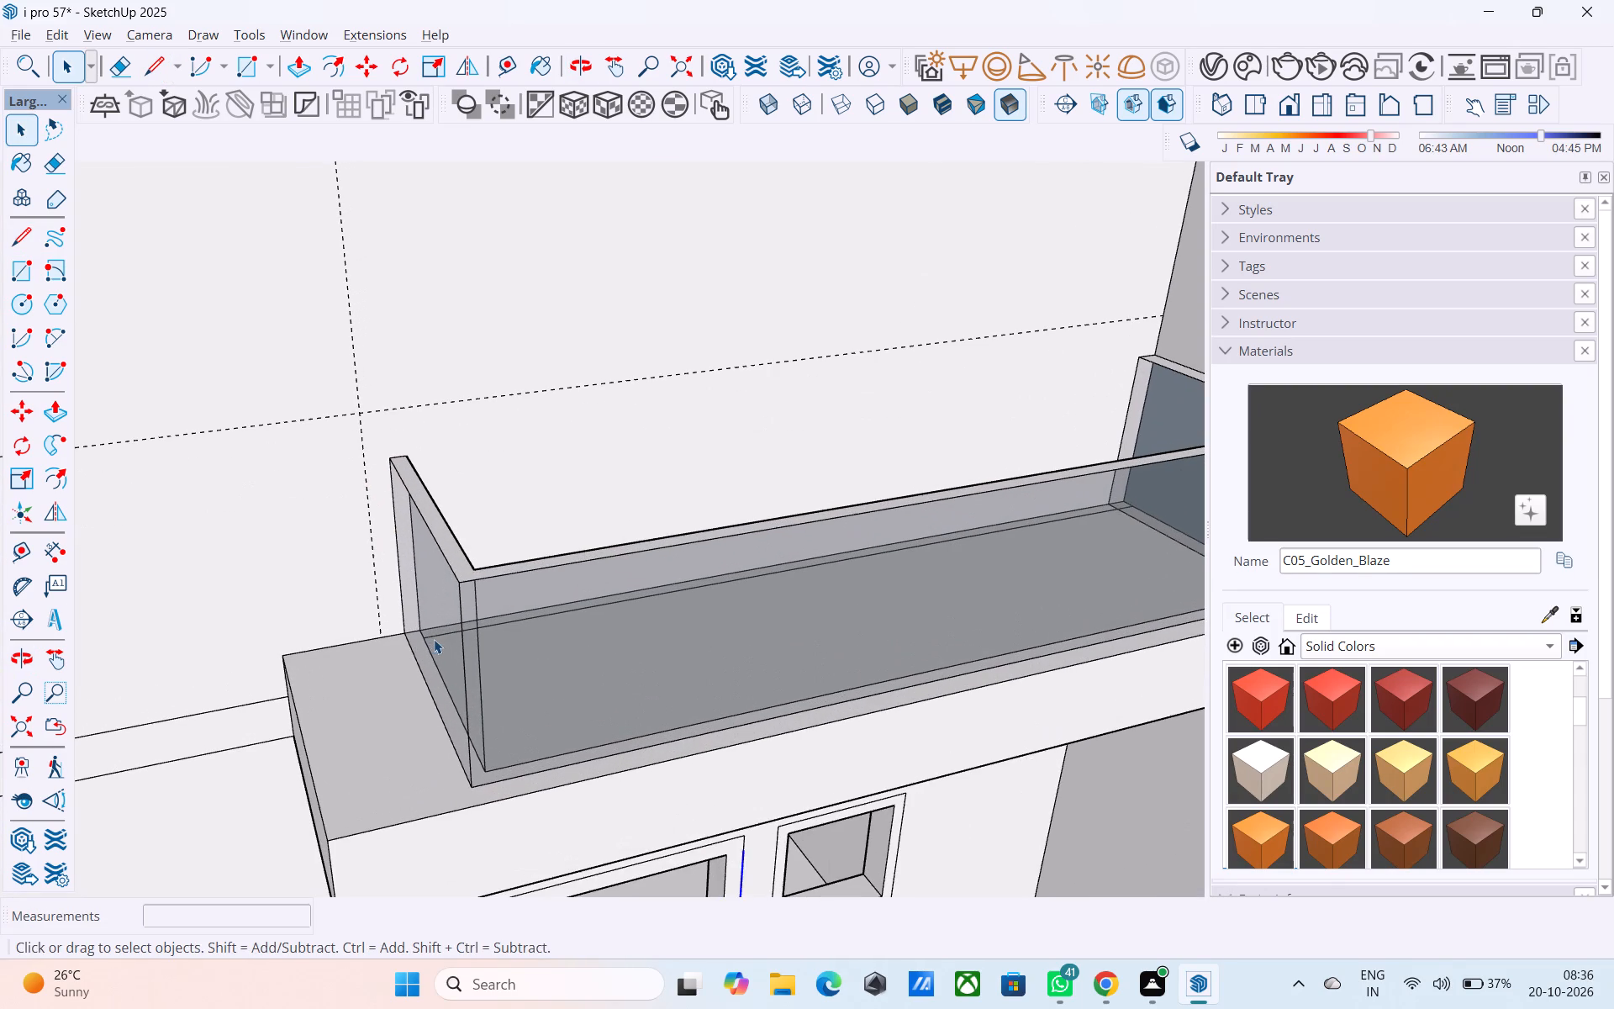
pyautogui.click(434, 637)
pyautogui.press('p')
pyautogui.click(439, 673)
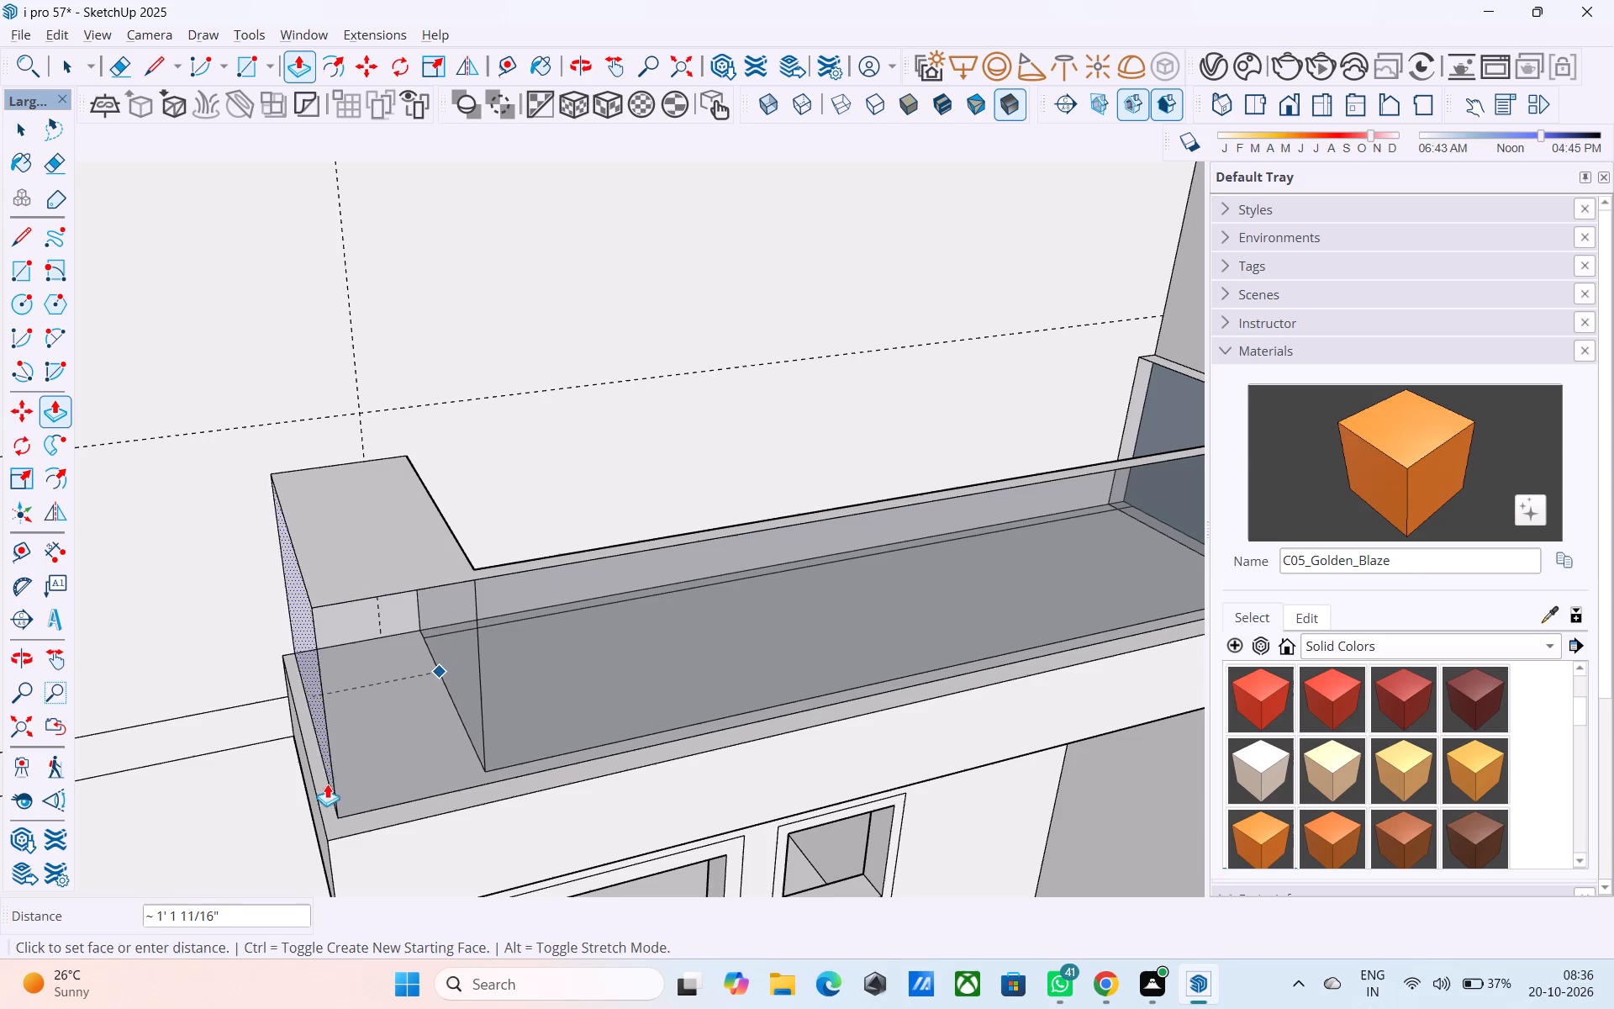
pyautogui.scroll(-12, 321, 797)
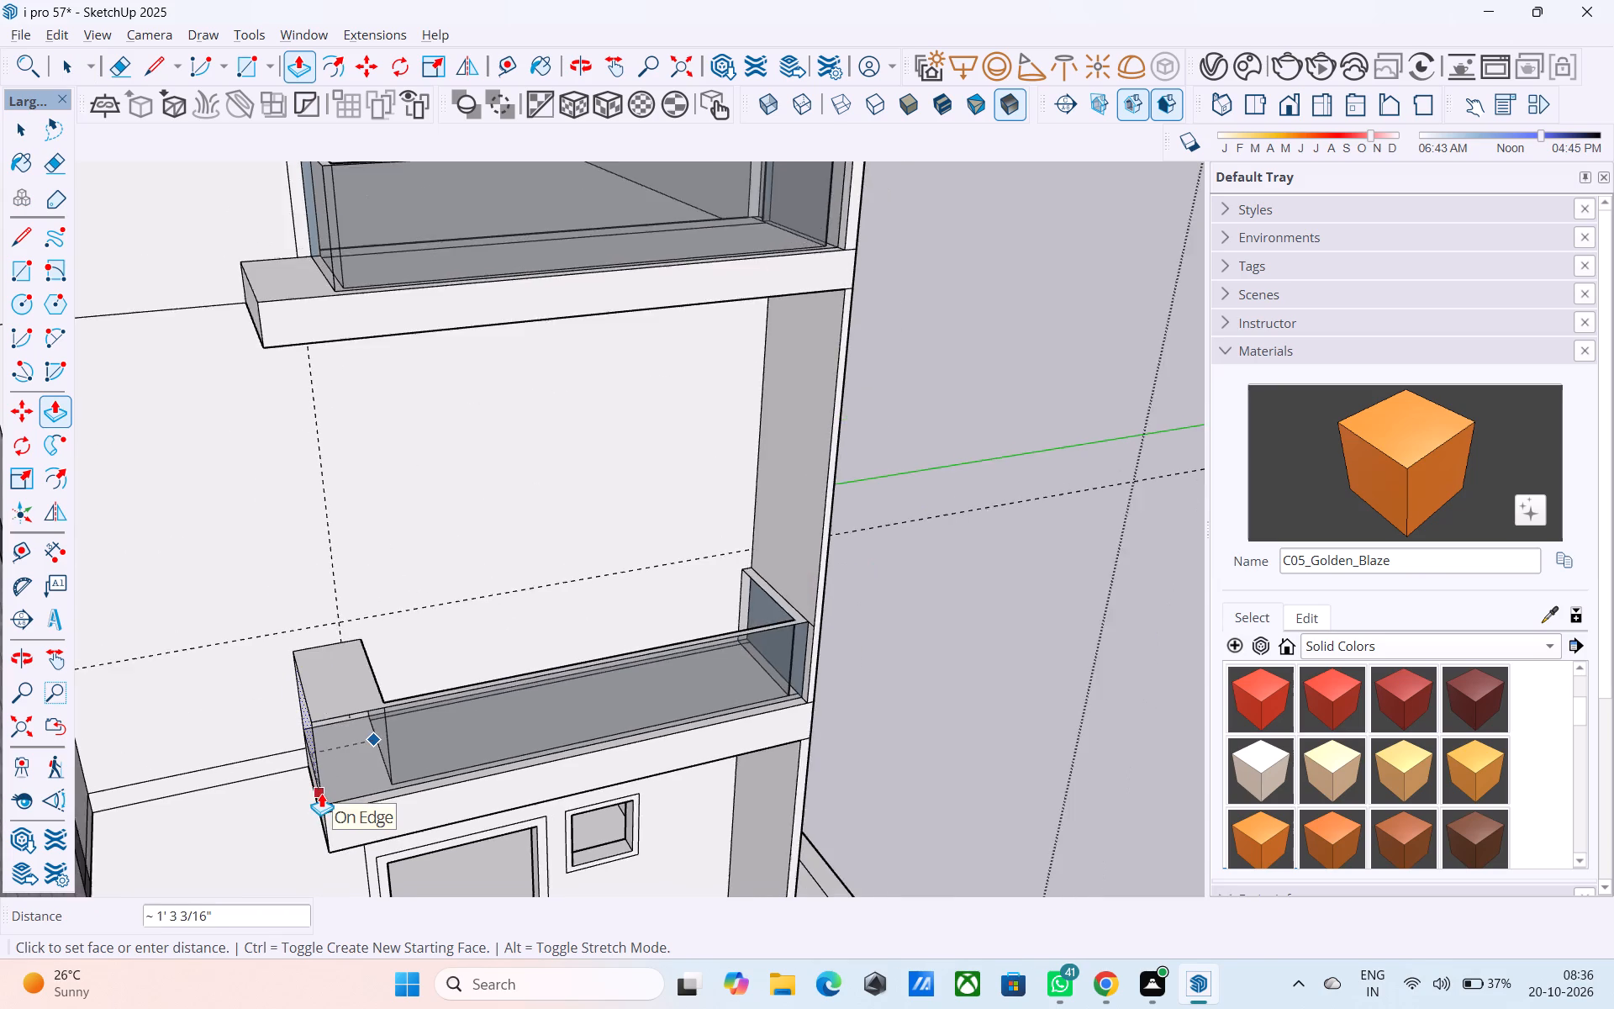
pyautogui.scroll(4, 321, 795)
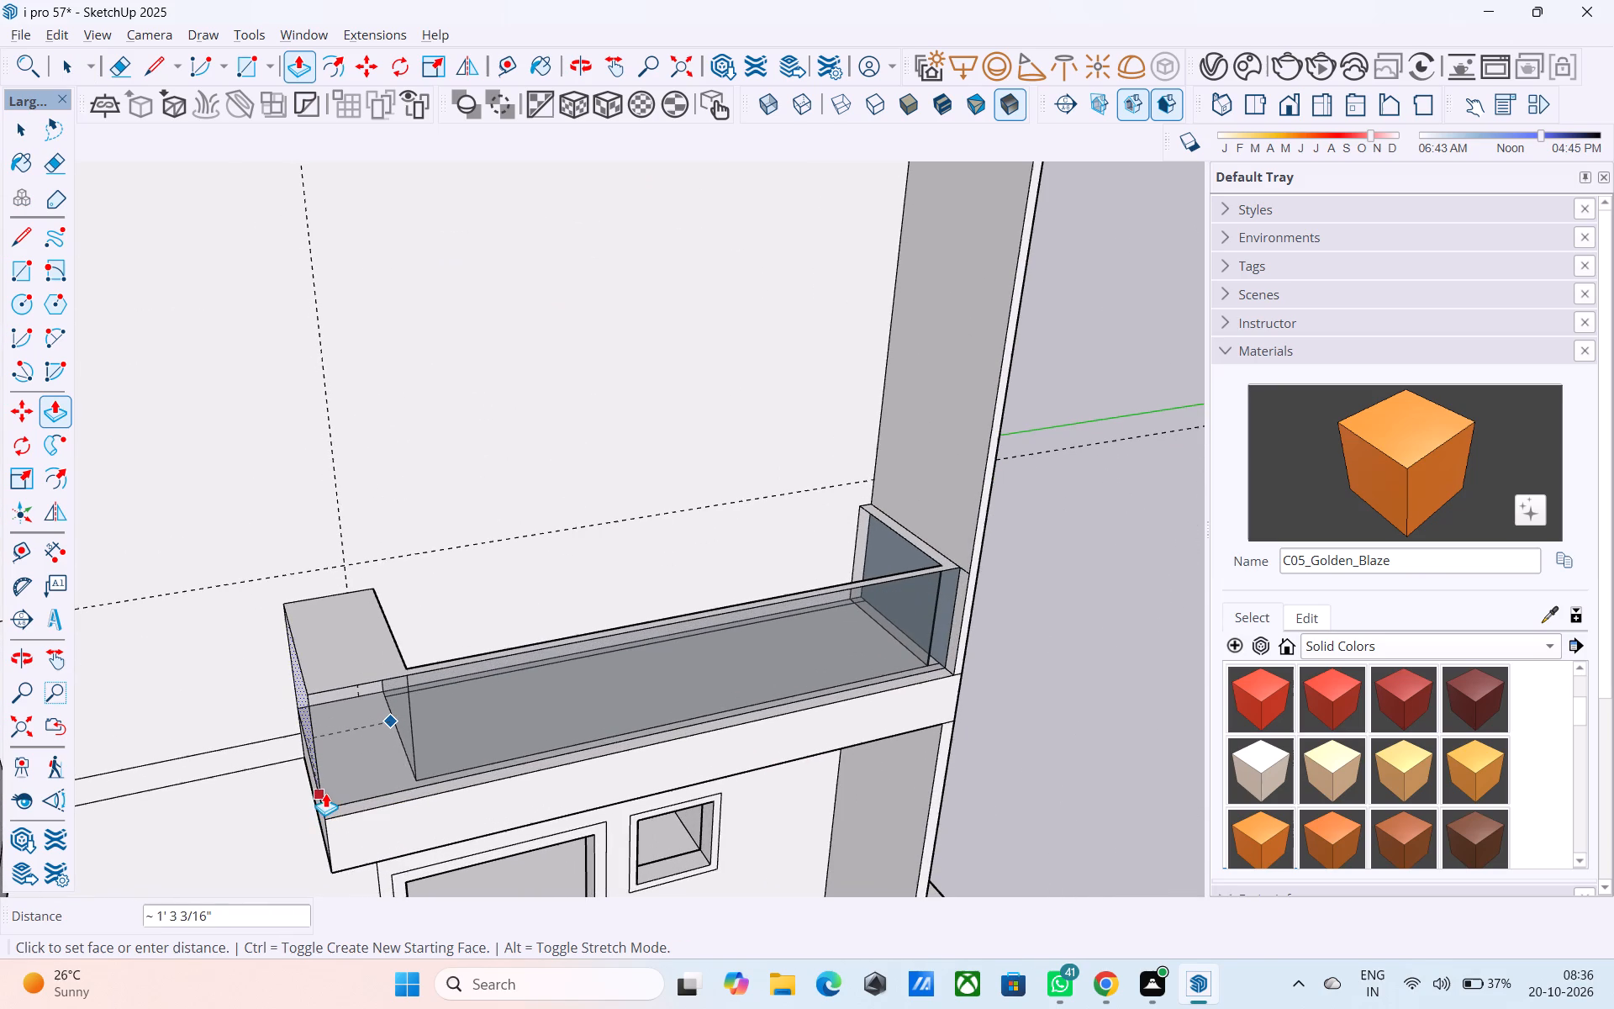
pyautogui.click(325, 793)
# Push the inner face of the thickened railing end panel outward about 1' 4", leaving a thin panel at the slab's end.
pyautogui.moveTo(535, 682); pyautogui.dragTo(221, 807, button='middle')
pyautogui.scroll(3, 377, 606)
pyautogui.press('space')
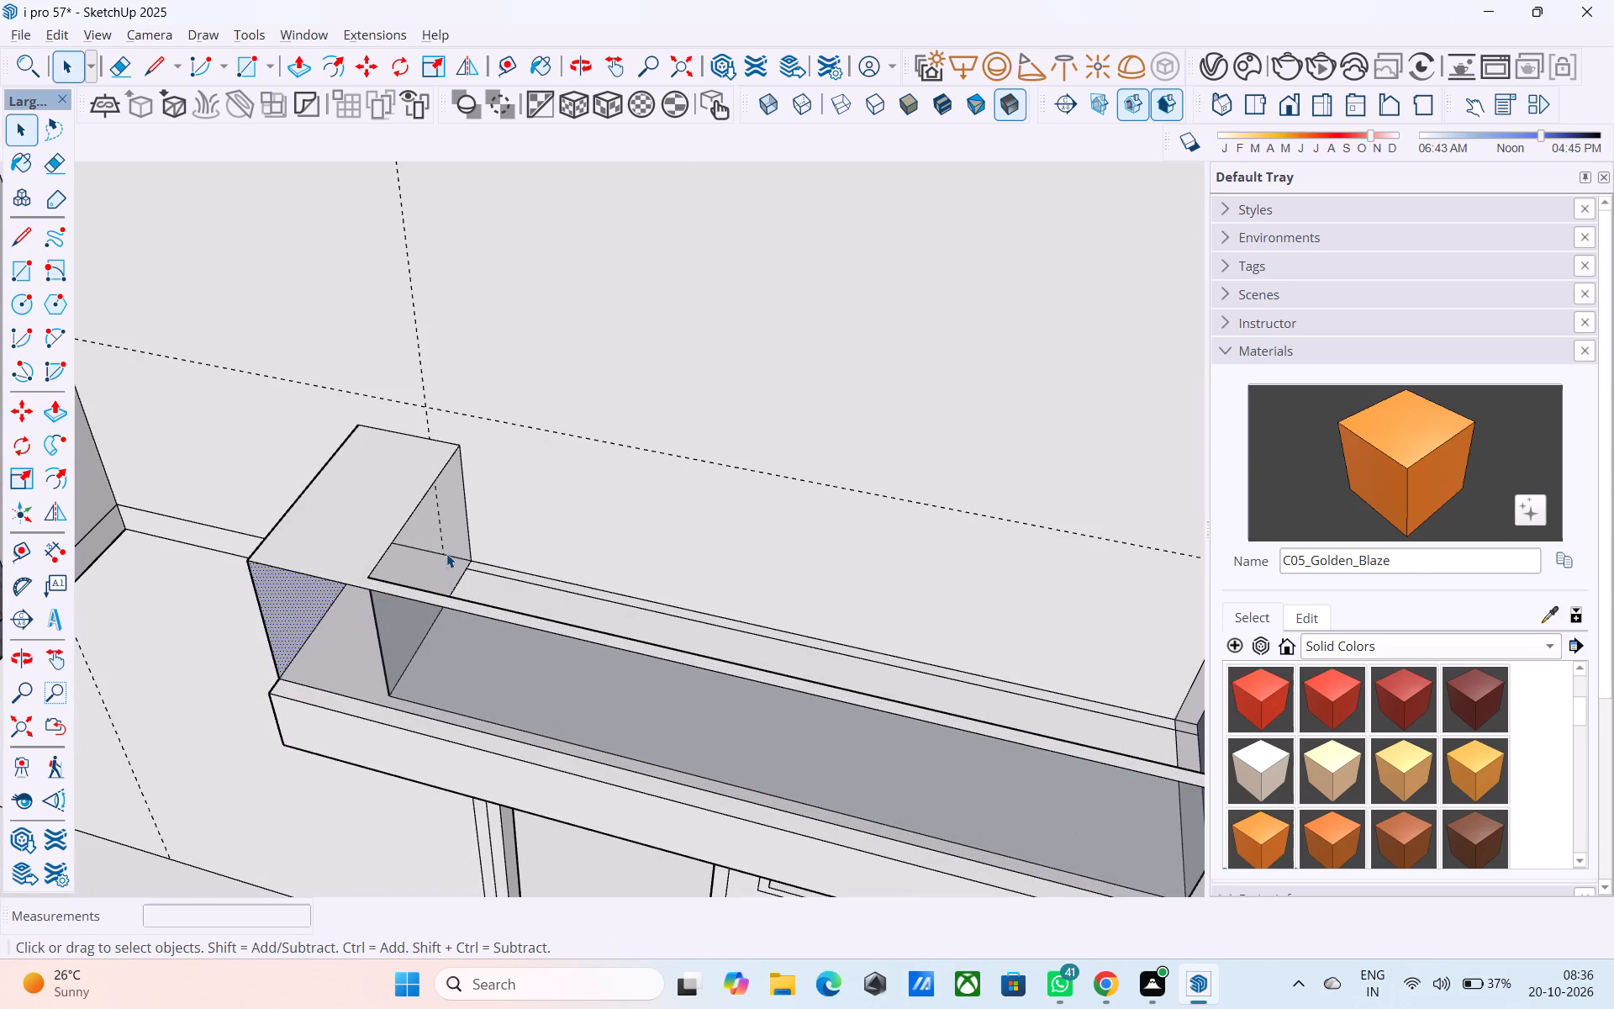
pyautogui.click(446, 552)
pyautogui.press('p')
pyautogui.doubleClick(446, 552)
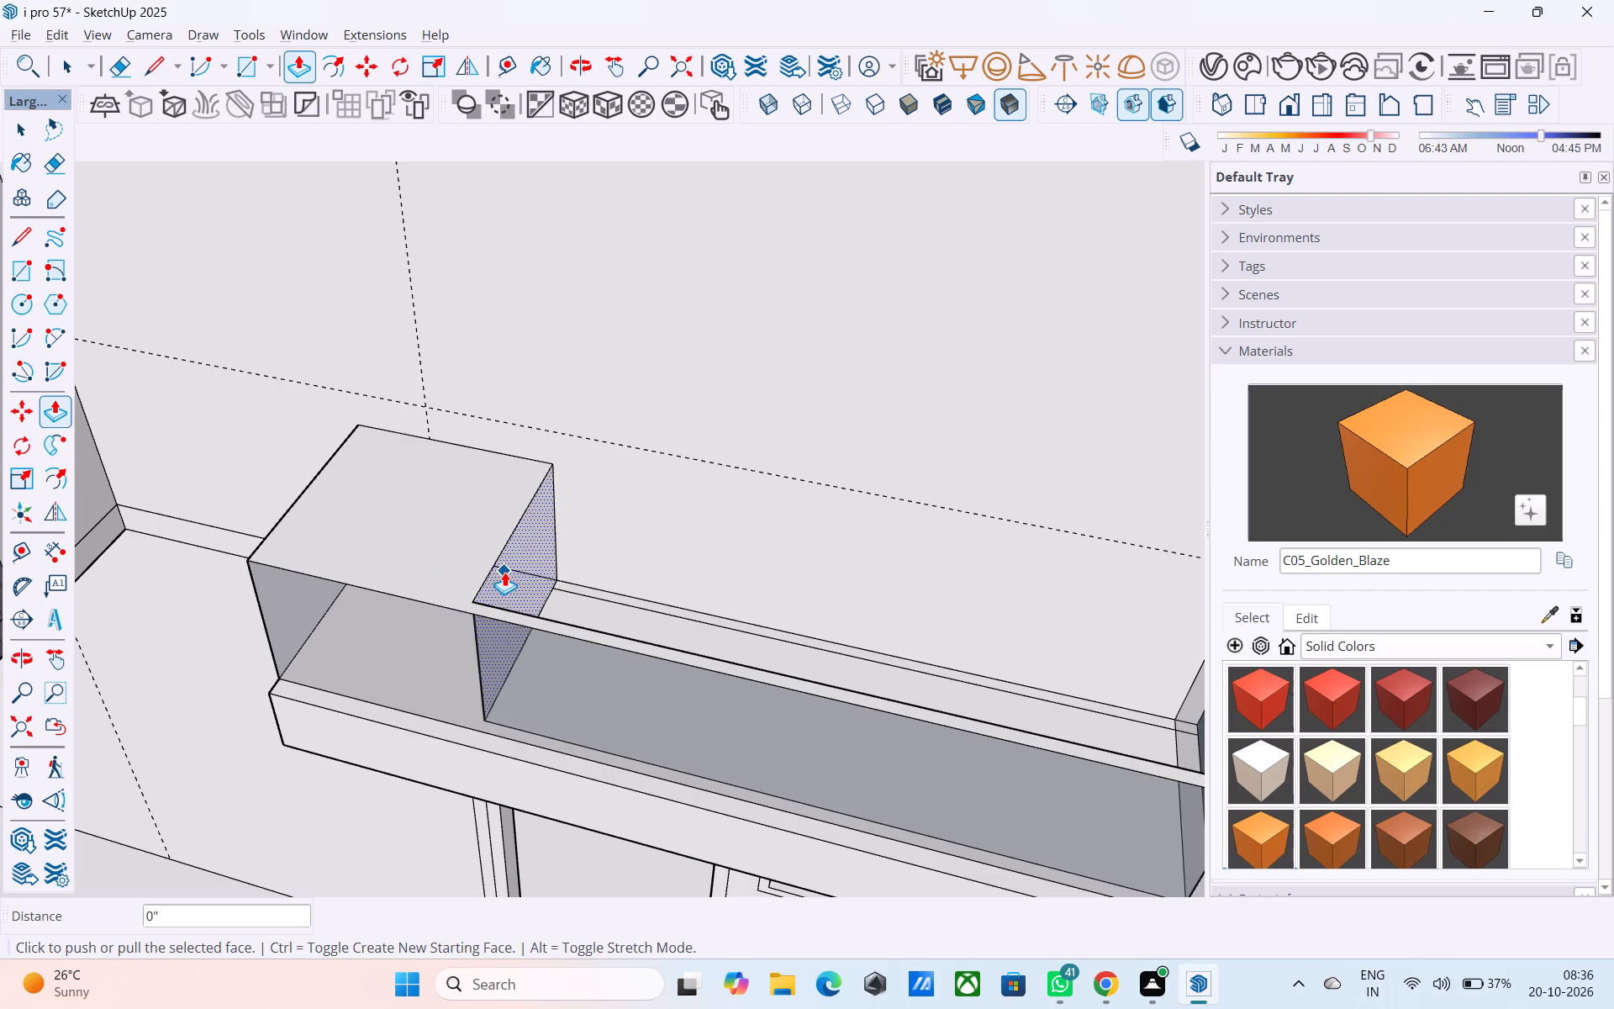
pyautogui.hotkey('ctrl', 'z')
pyautogui.click(430, 536)
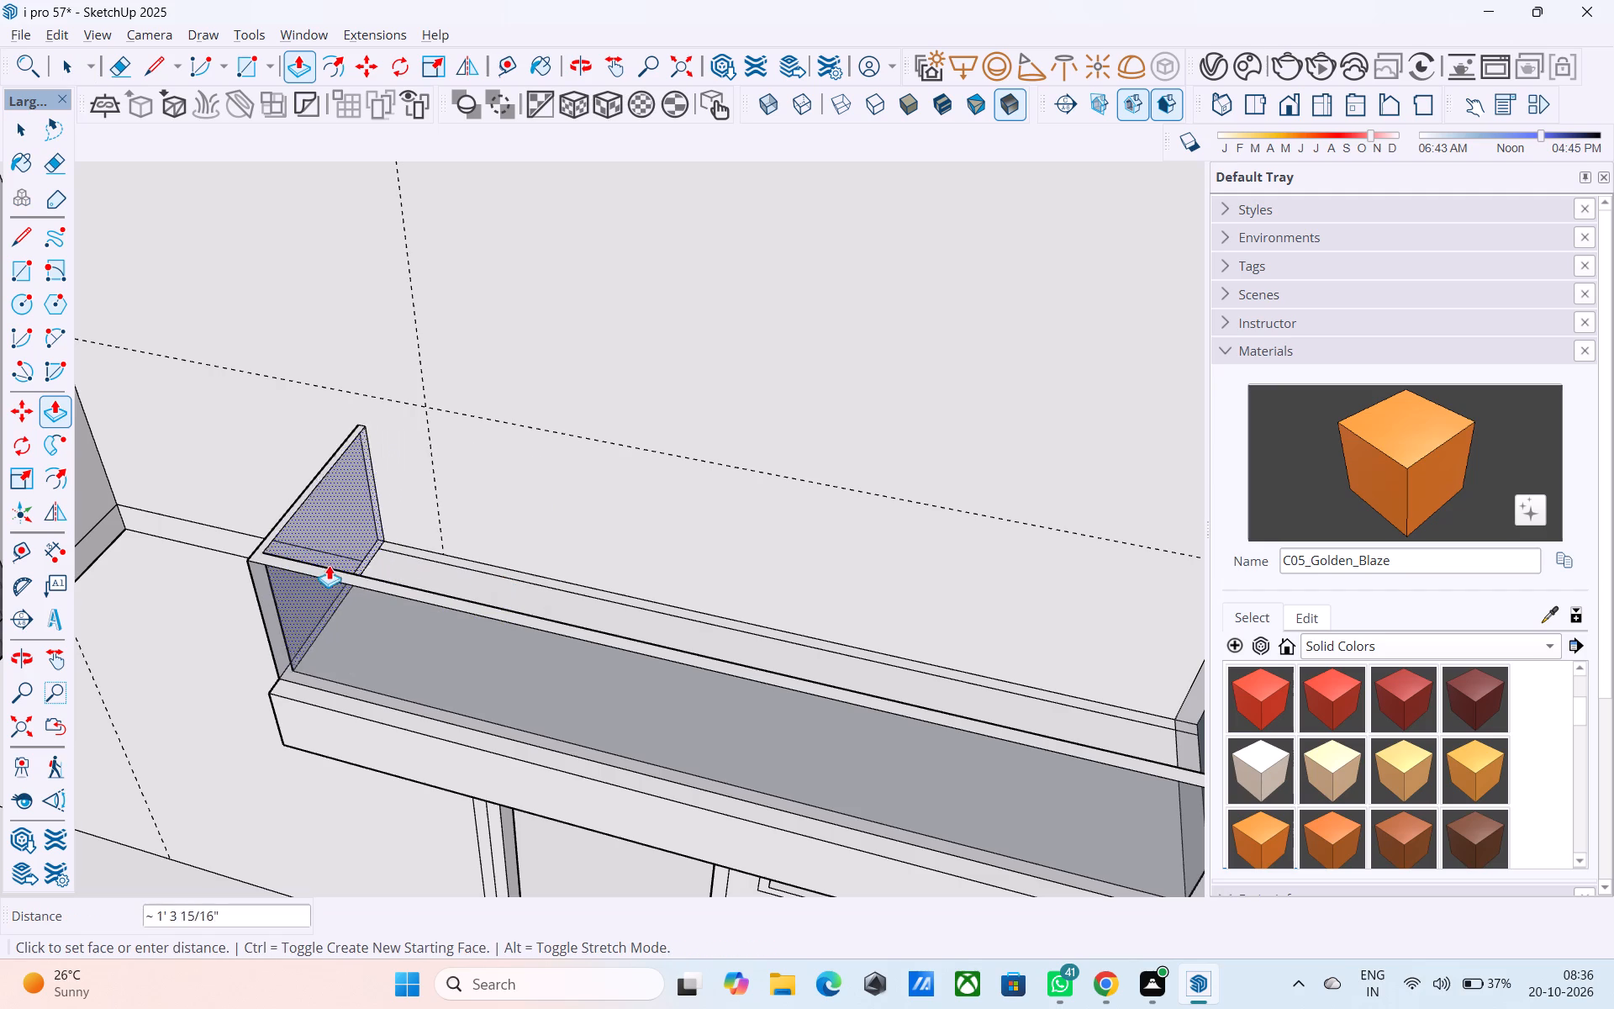
pyautogui.click(330, 563)
# Examine the adjusted railing, both side balconies and the door below from several angles.
pyautogui.scroll(1, 331, 564)
pyautogui.moveTo(331, 563); pyautogui.dragTo(385, 548, button='middle')
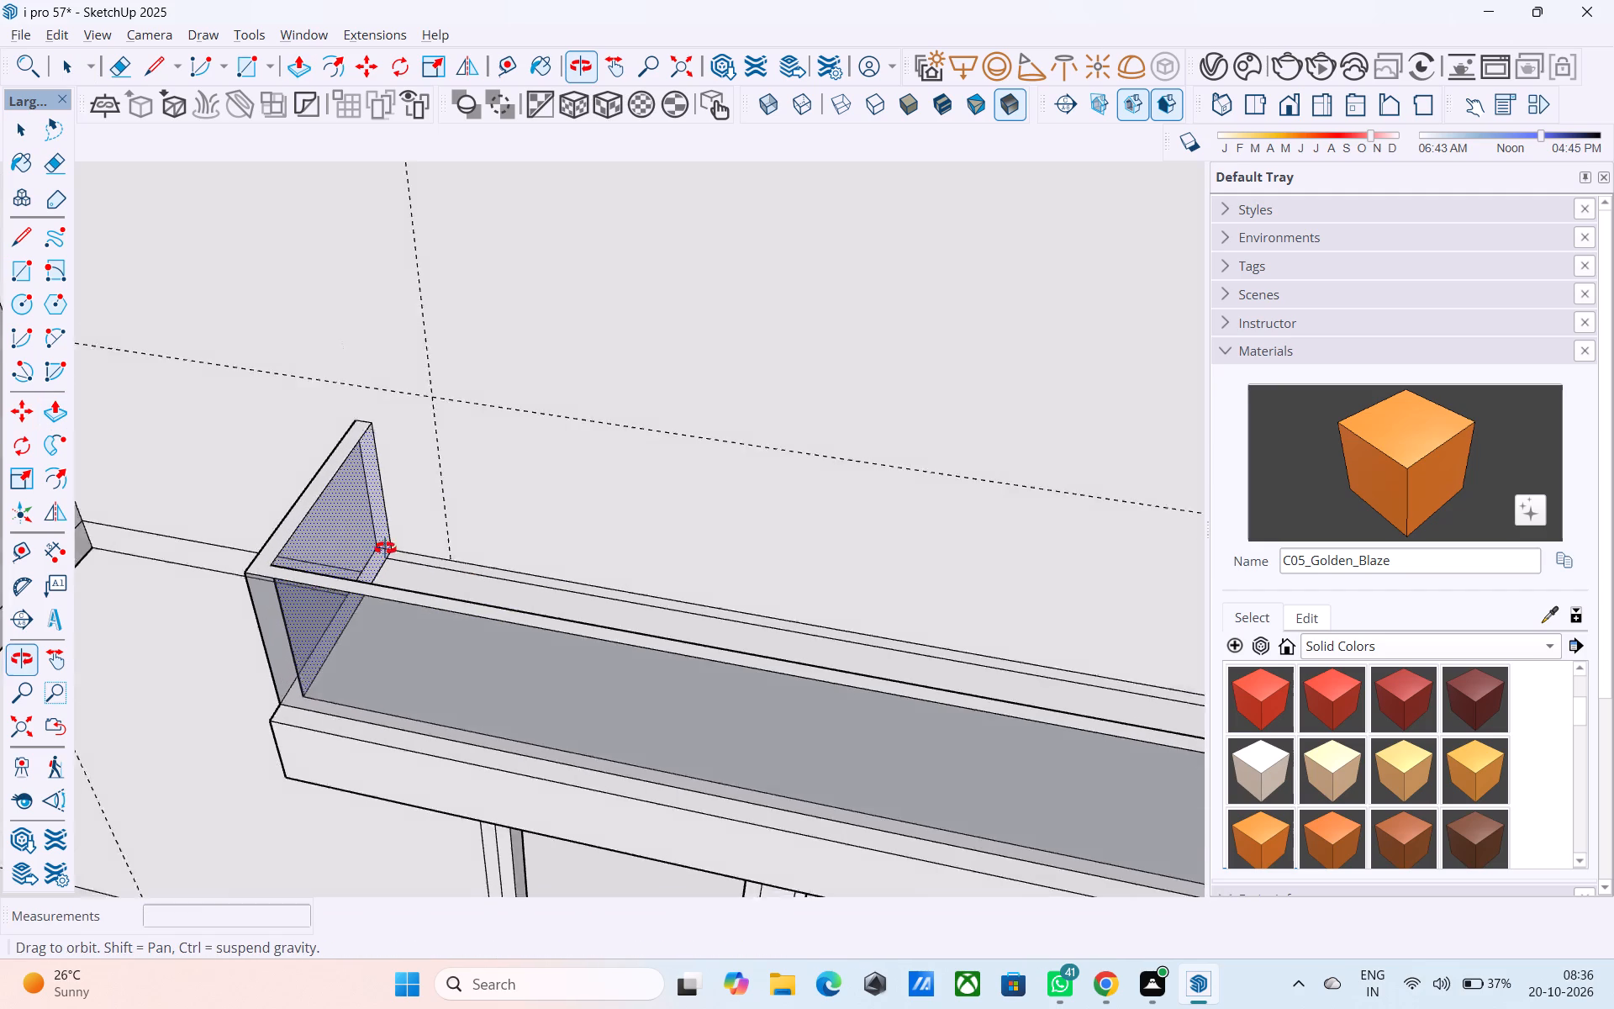
pyautogui.moveTo(385, 548); pyautogui.dragTo(593, 418, button='middle')
pyautogui.scroll(-5, 505, 401)
pyautogui.moveTo(490, 407); pyautogui.dragTo(566, 321, button='middle')
pyautogui.press('space')
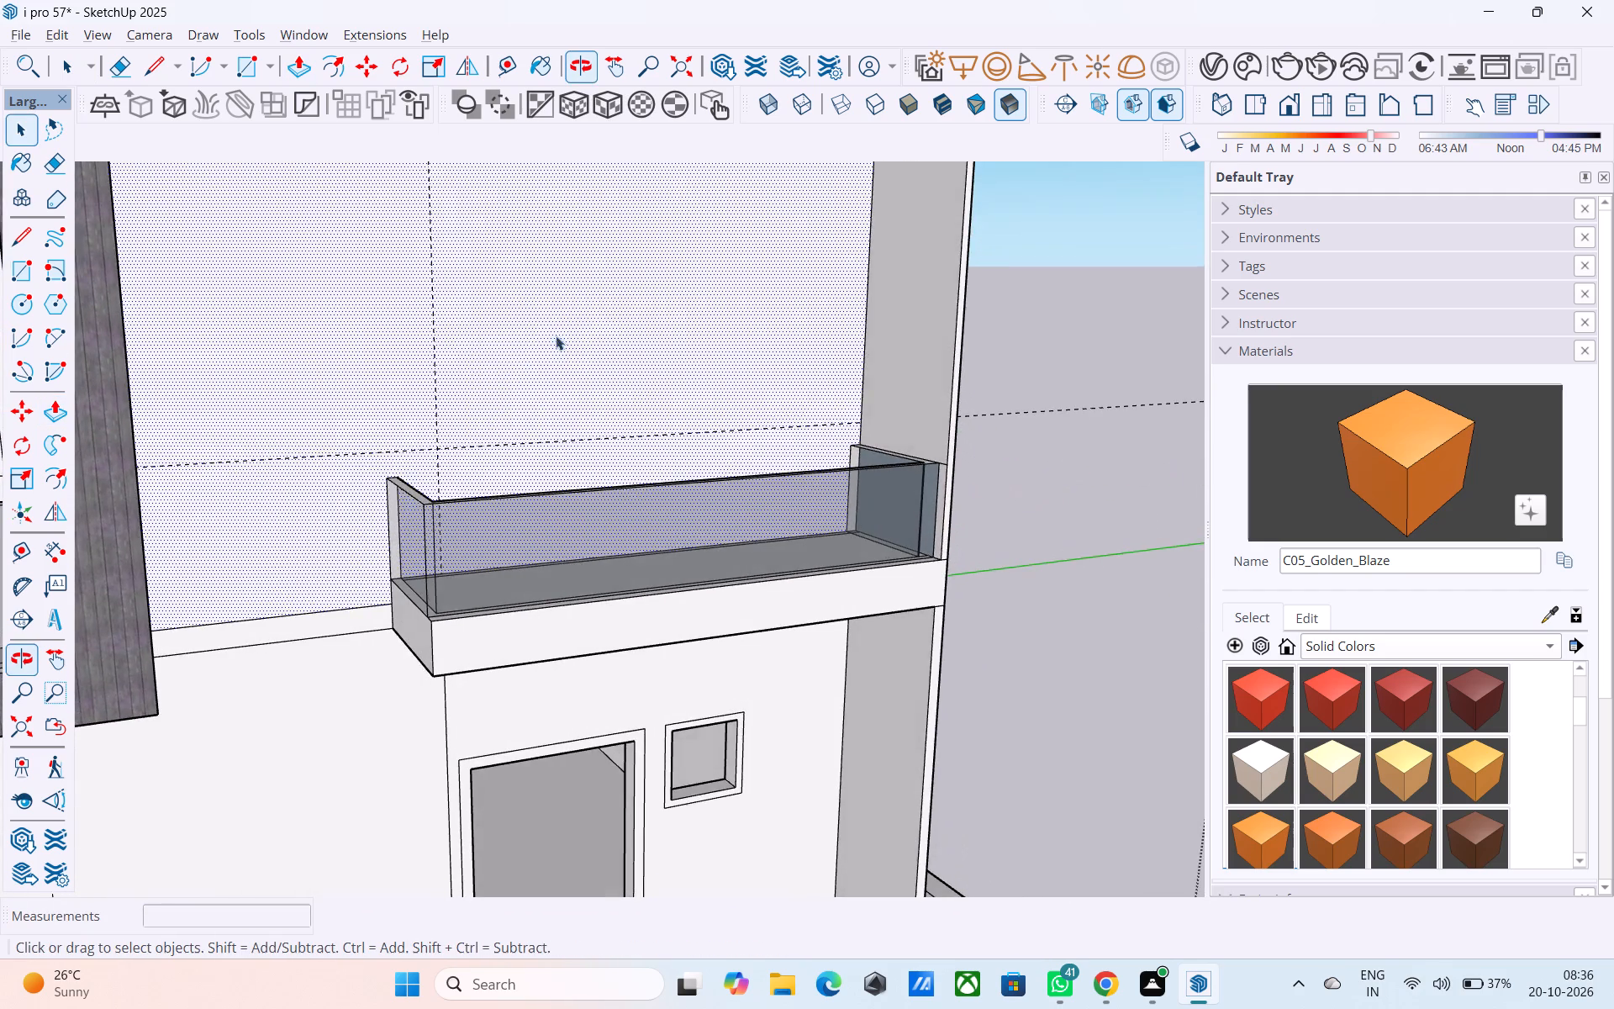
pyautogui.scroll(-12, 477, 469)
pyautogui.moveTo(435, 367); pyautogui.dragTo(460, 502, button='middle')
pyautogui.scroll(9, 460, 502)
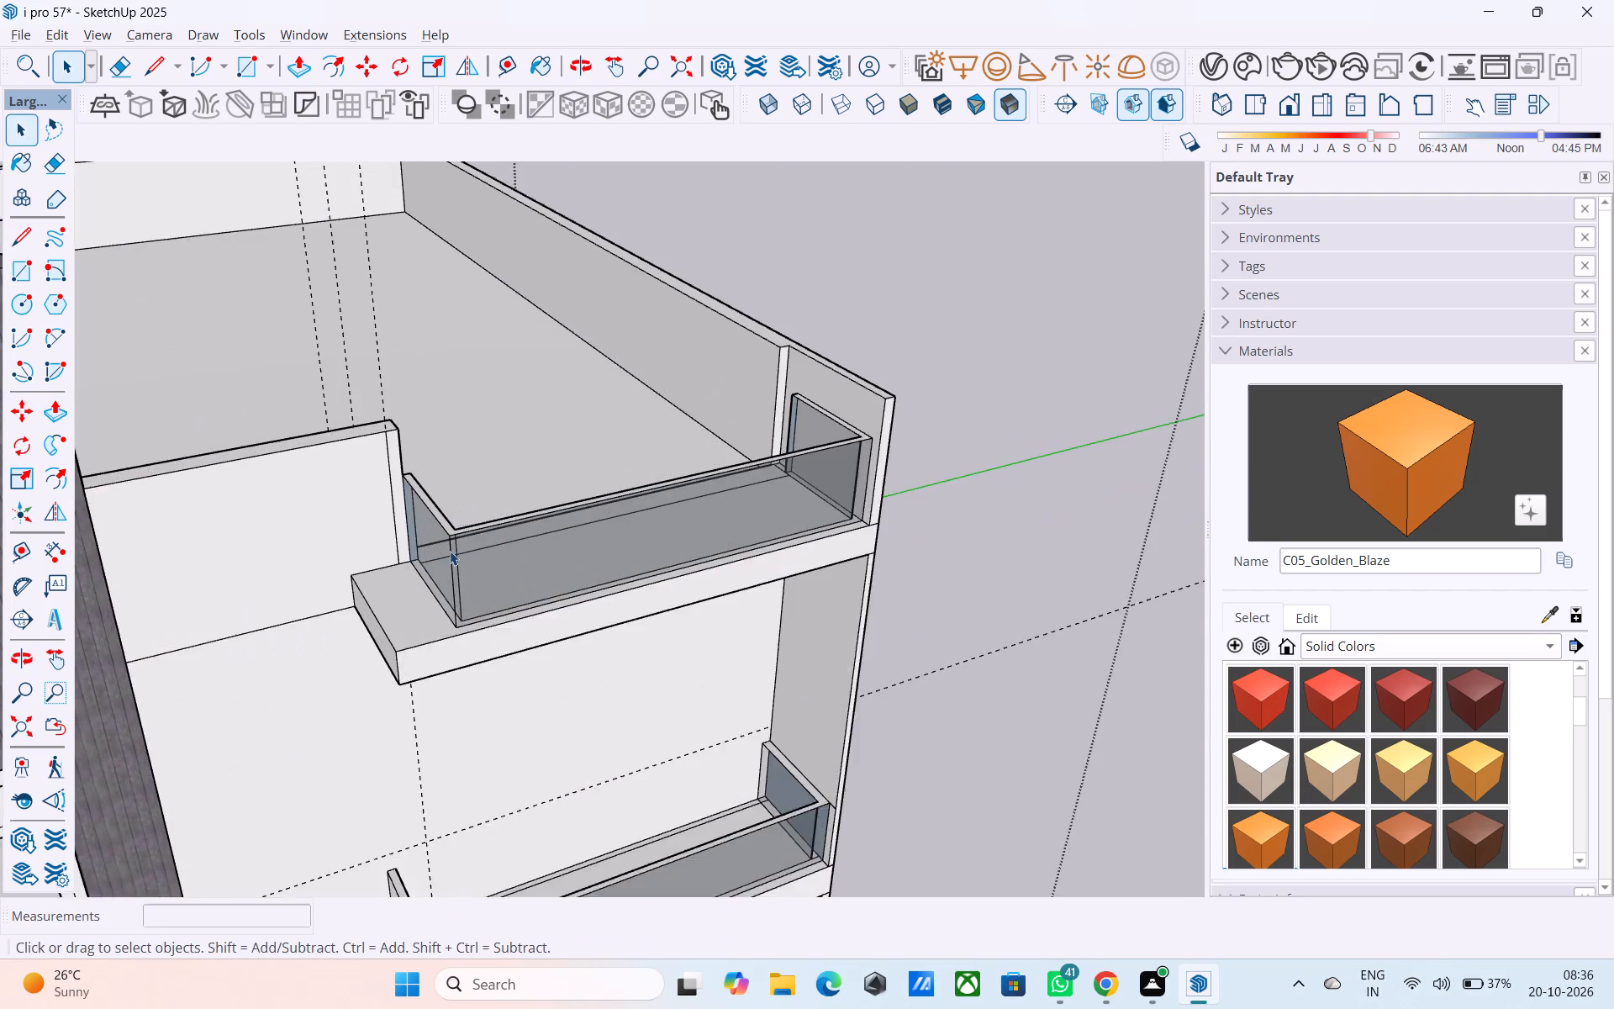
pyautogui.scroll(2, 450, 551)
pyautogui.scroll(-6, 441, 486)
pyautogui.moveTo(425, 466); pyautogui.dragTo(387, 411, button='middle')
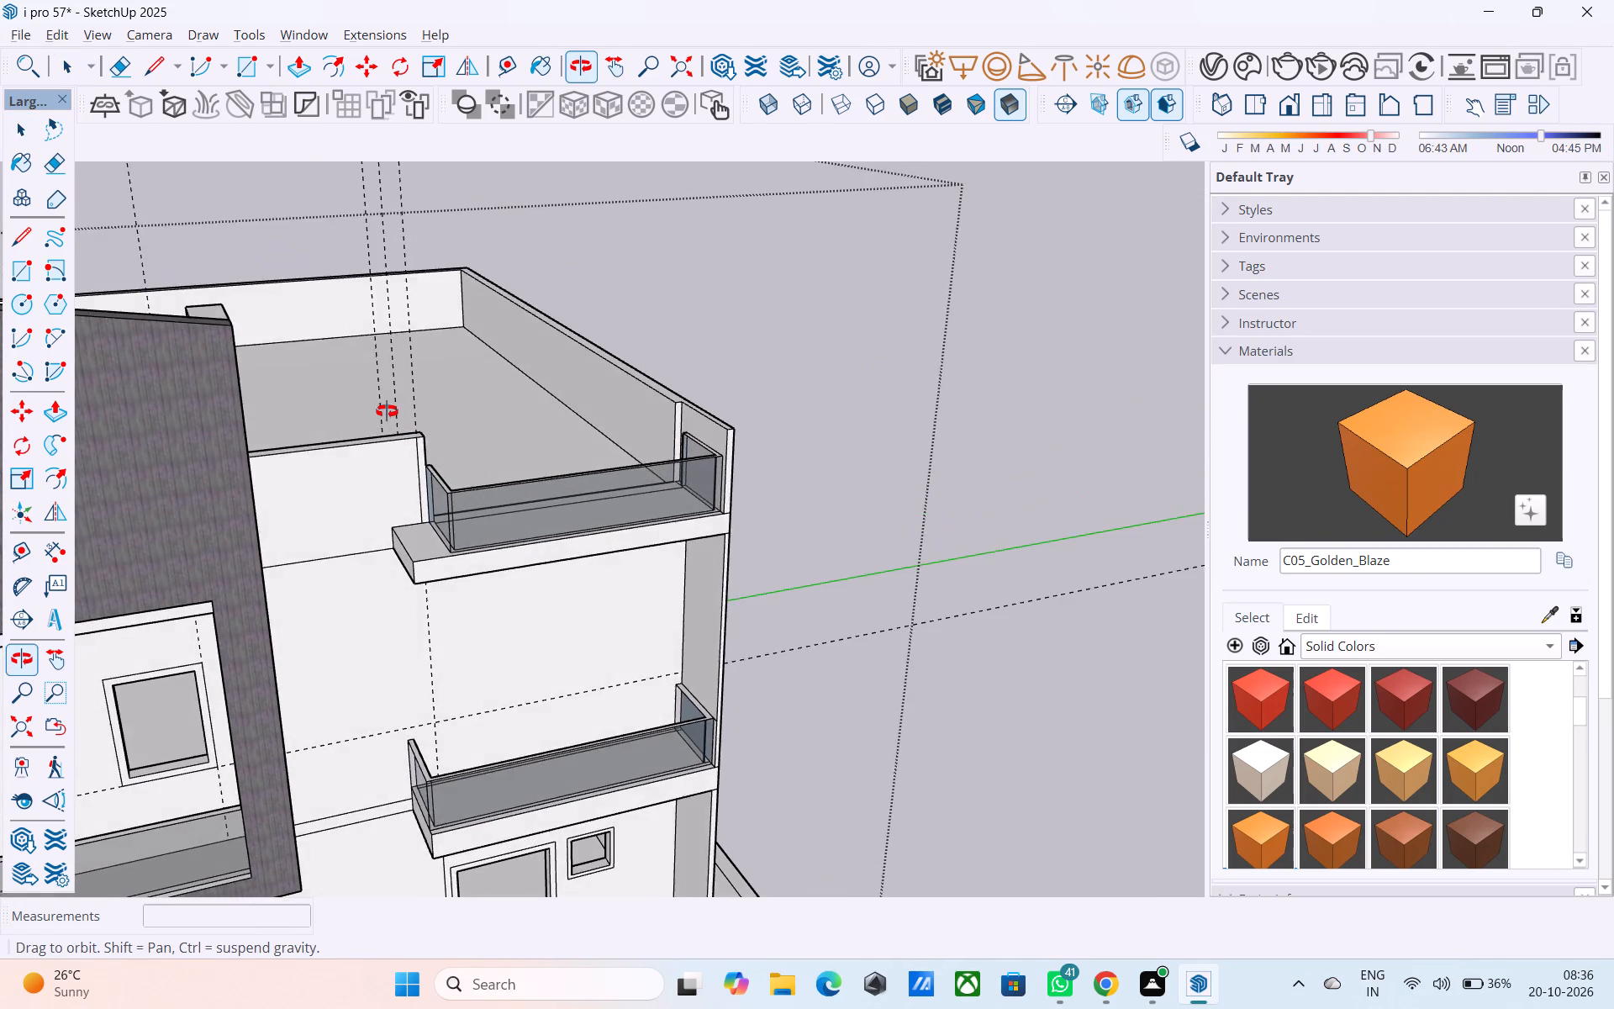
pyautogui.moveTo(387, 411); pyautogui.dragTo(387, 409, button='middle')
pyautogui.scroll(-5, 392, 413)
pyautogui.moveTo(412, 525); pyautogui.dragTo(342, 350, button='middle')
pyautogui.scroll(4, 385, 483)
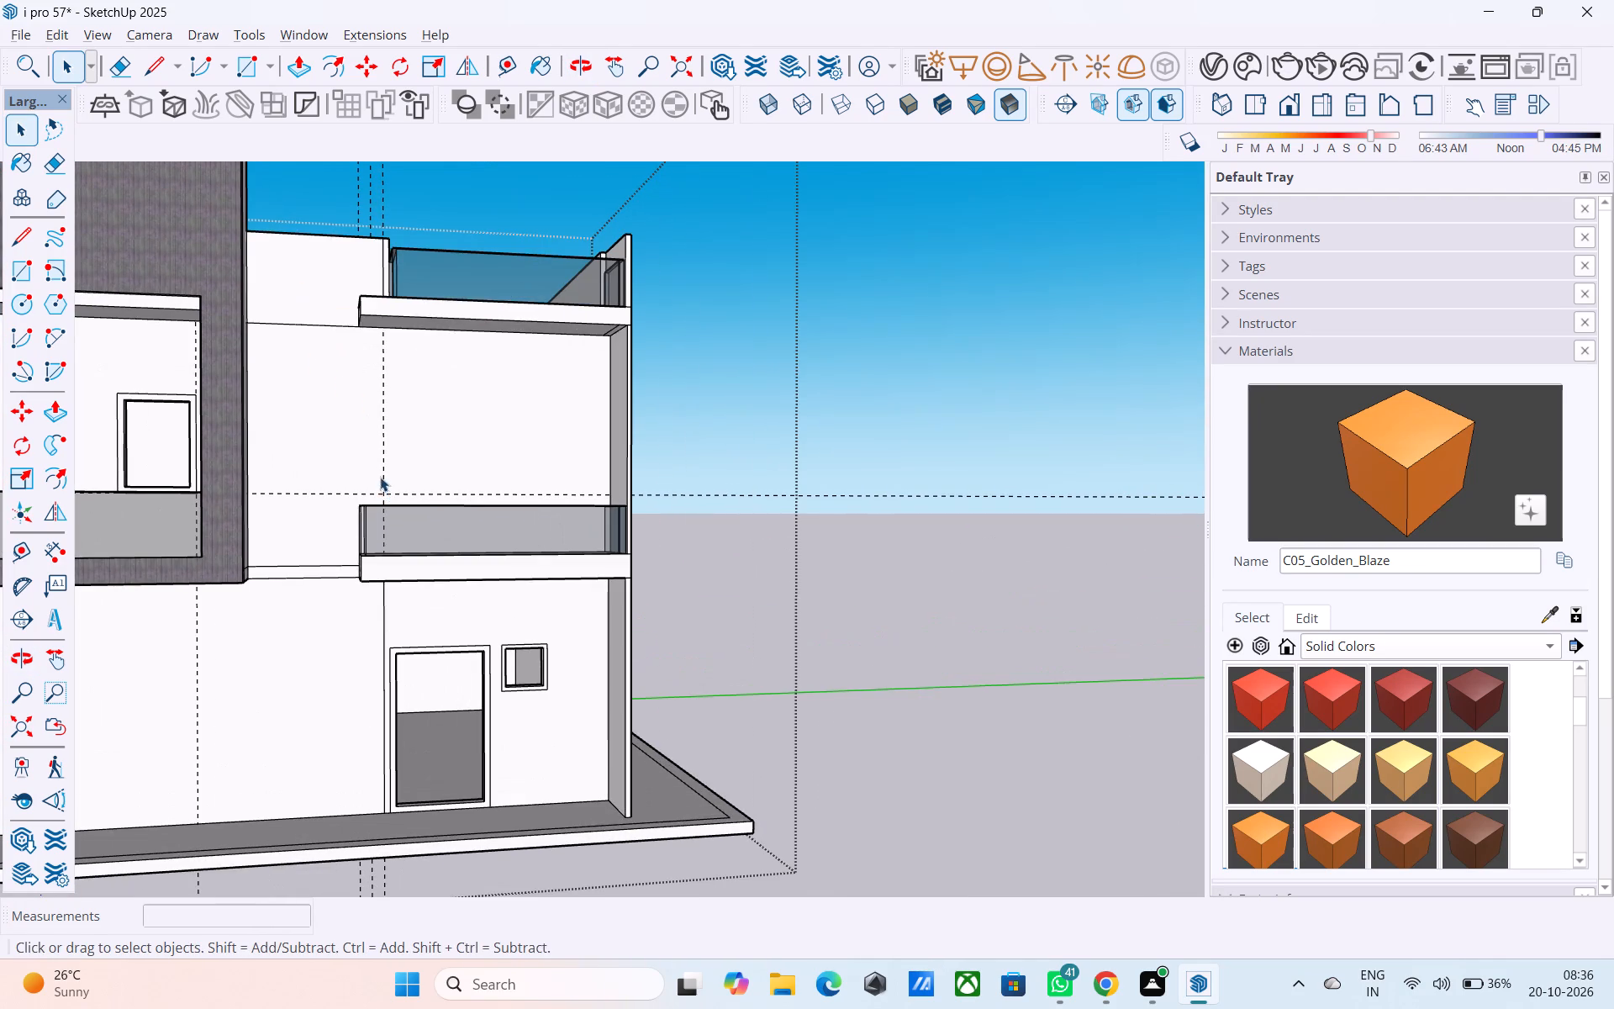
pyautogui.scroll(-1, 380, 490)
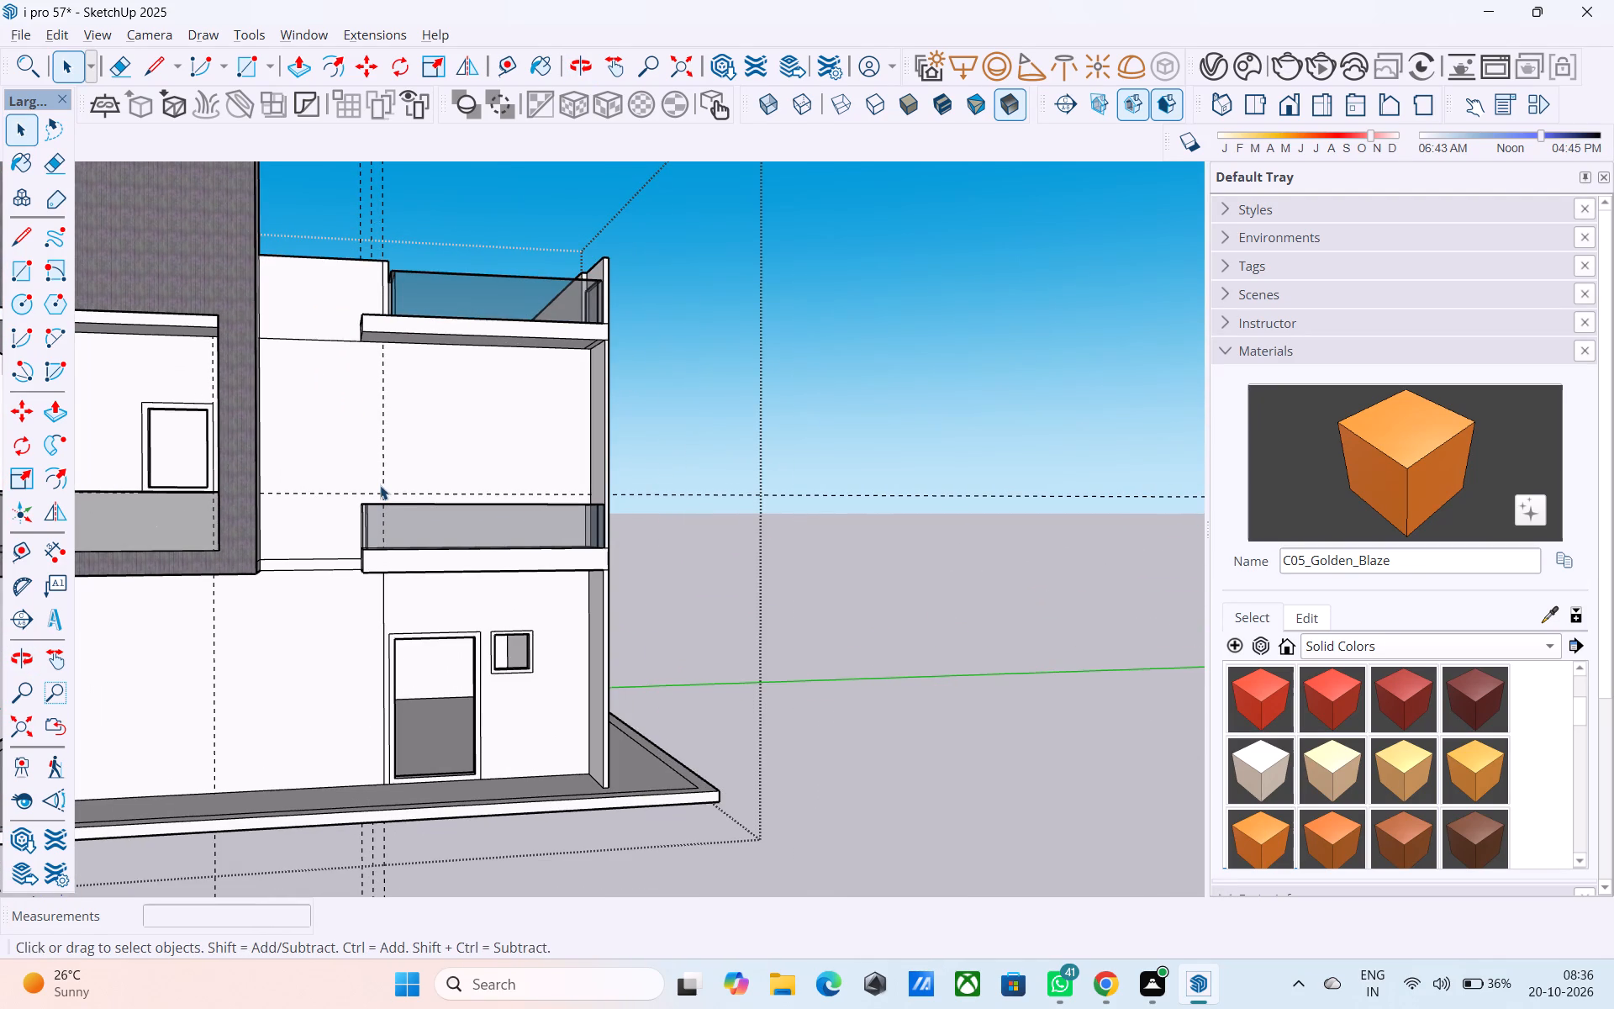
pyautogui.scroll(-4, 459, 574)
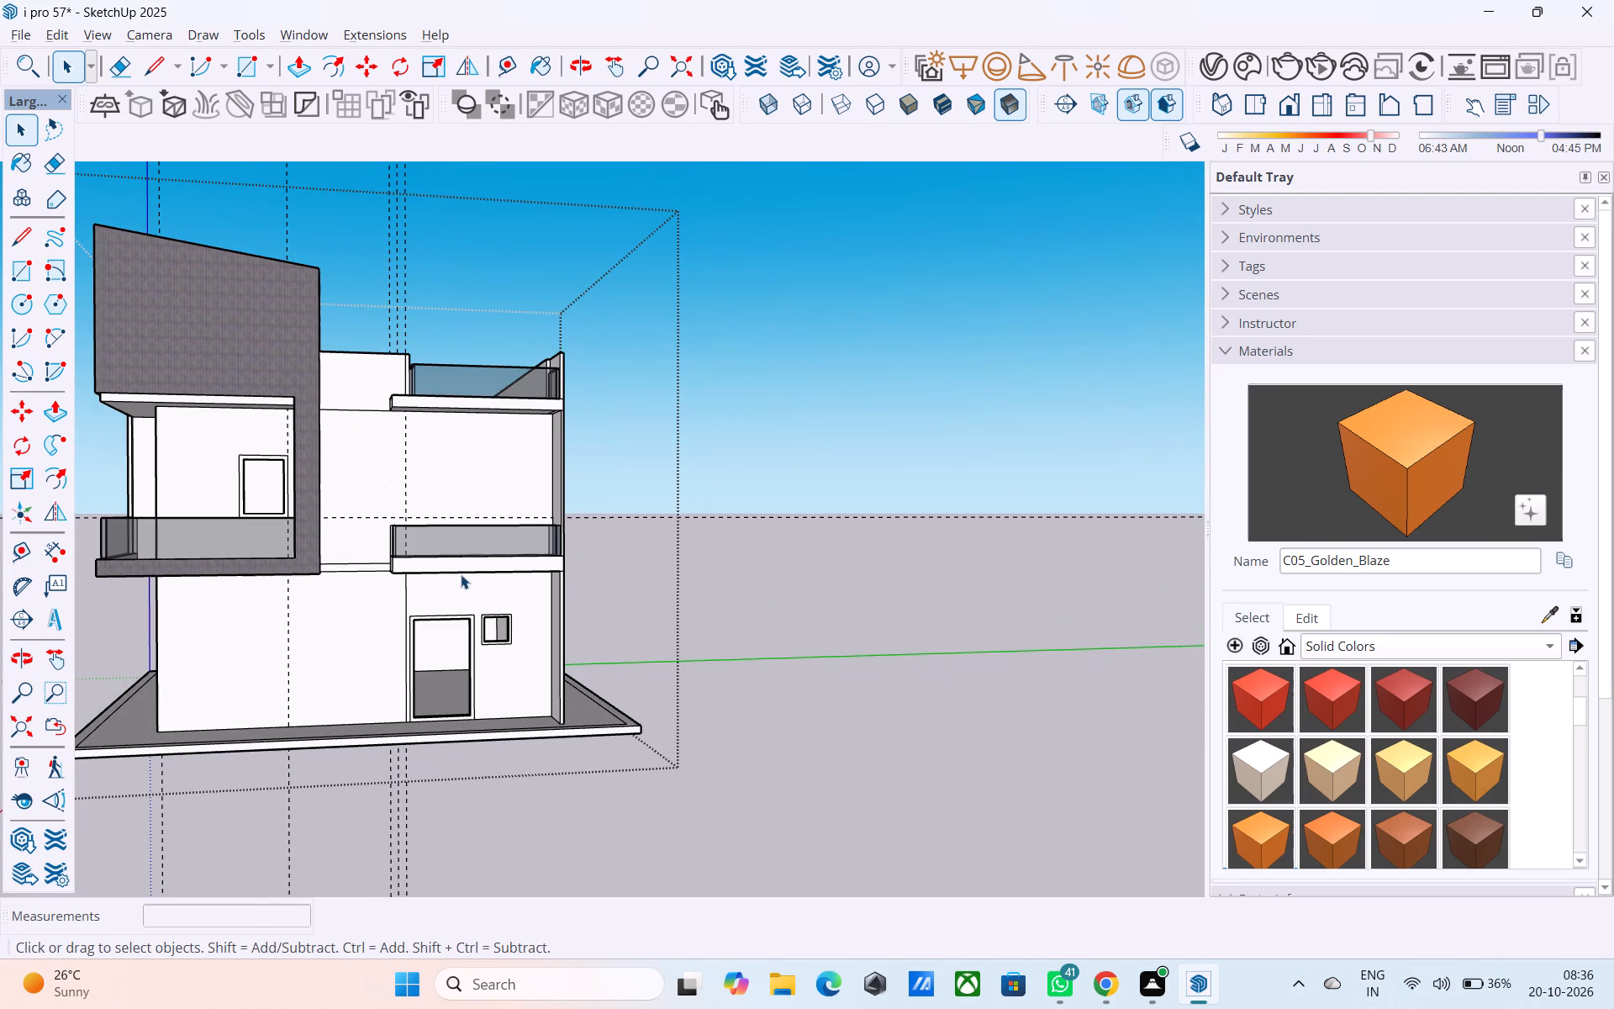
# Undo the last two pushes made on the first-floor side balcony's glass railing end panel.
pyautogui.scroll(1, 400, 576)
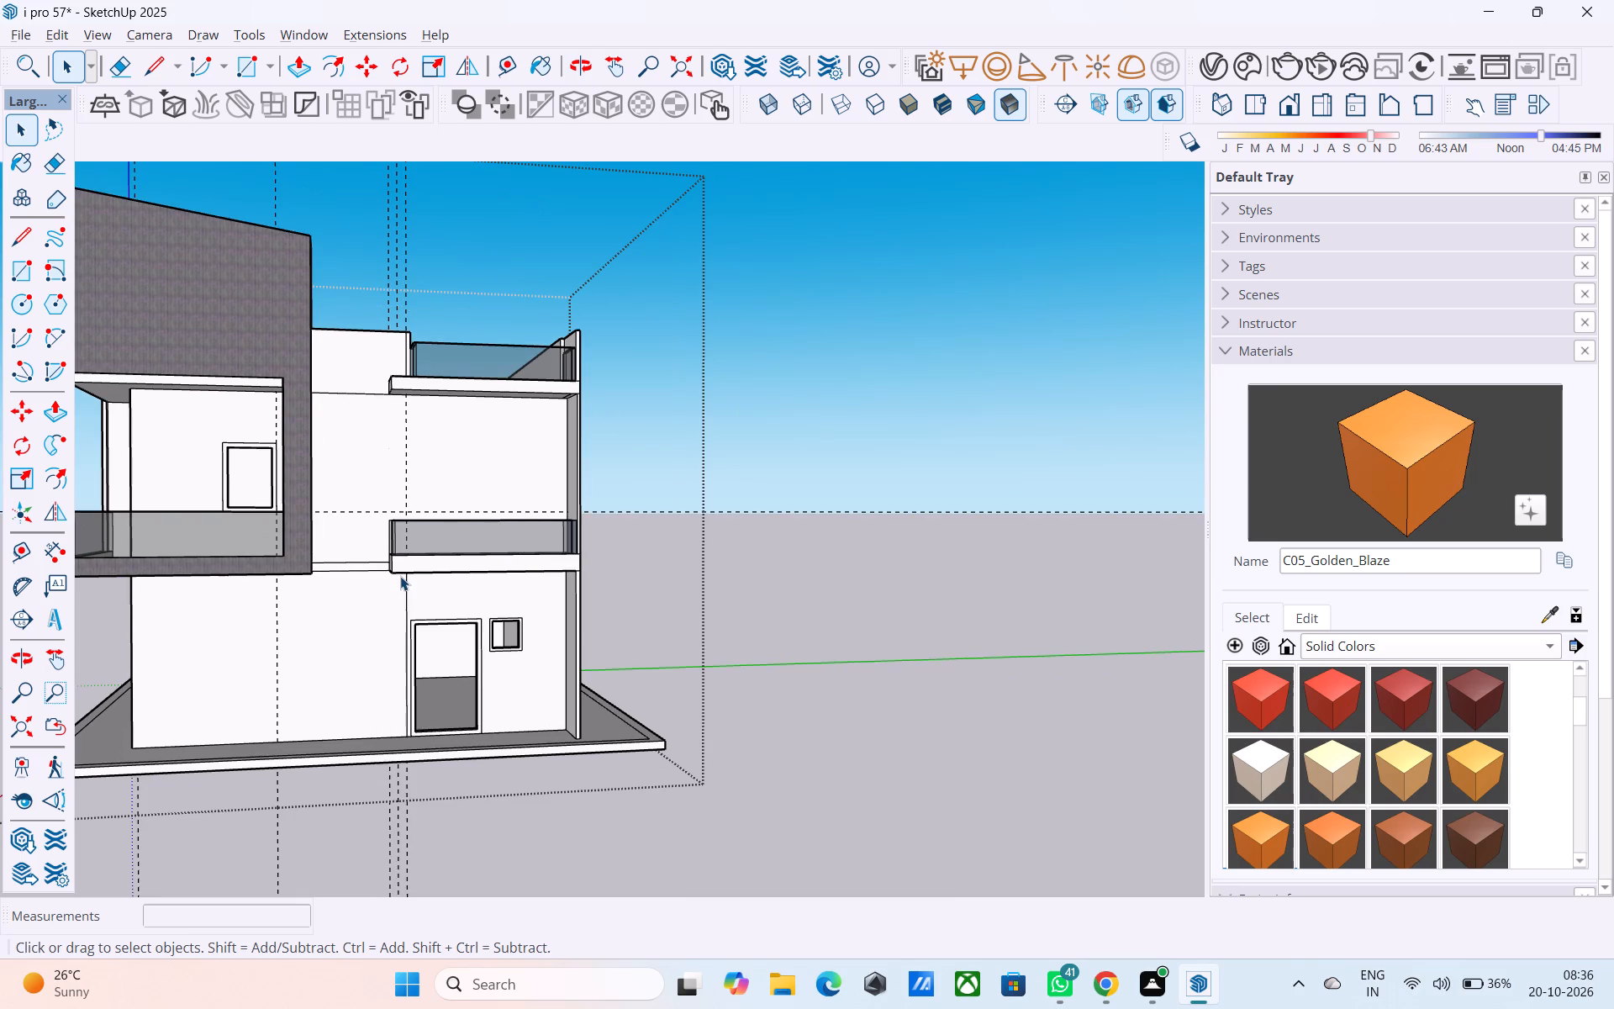
pyautogui.moveTo(400, 574); pyautogui.dragTo(420, 562, button='middle')
pyautogui.scroll(4, 419, 567)
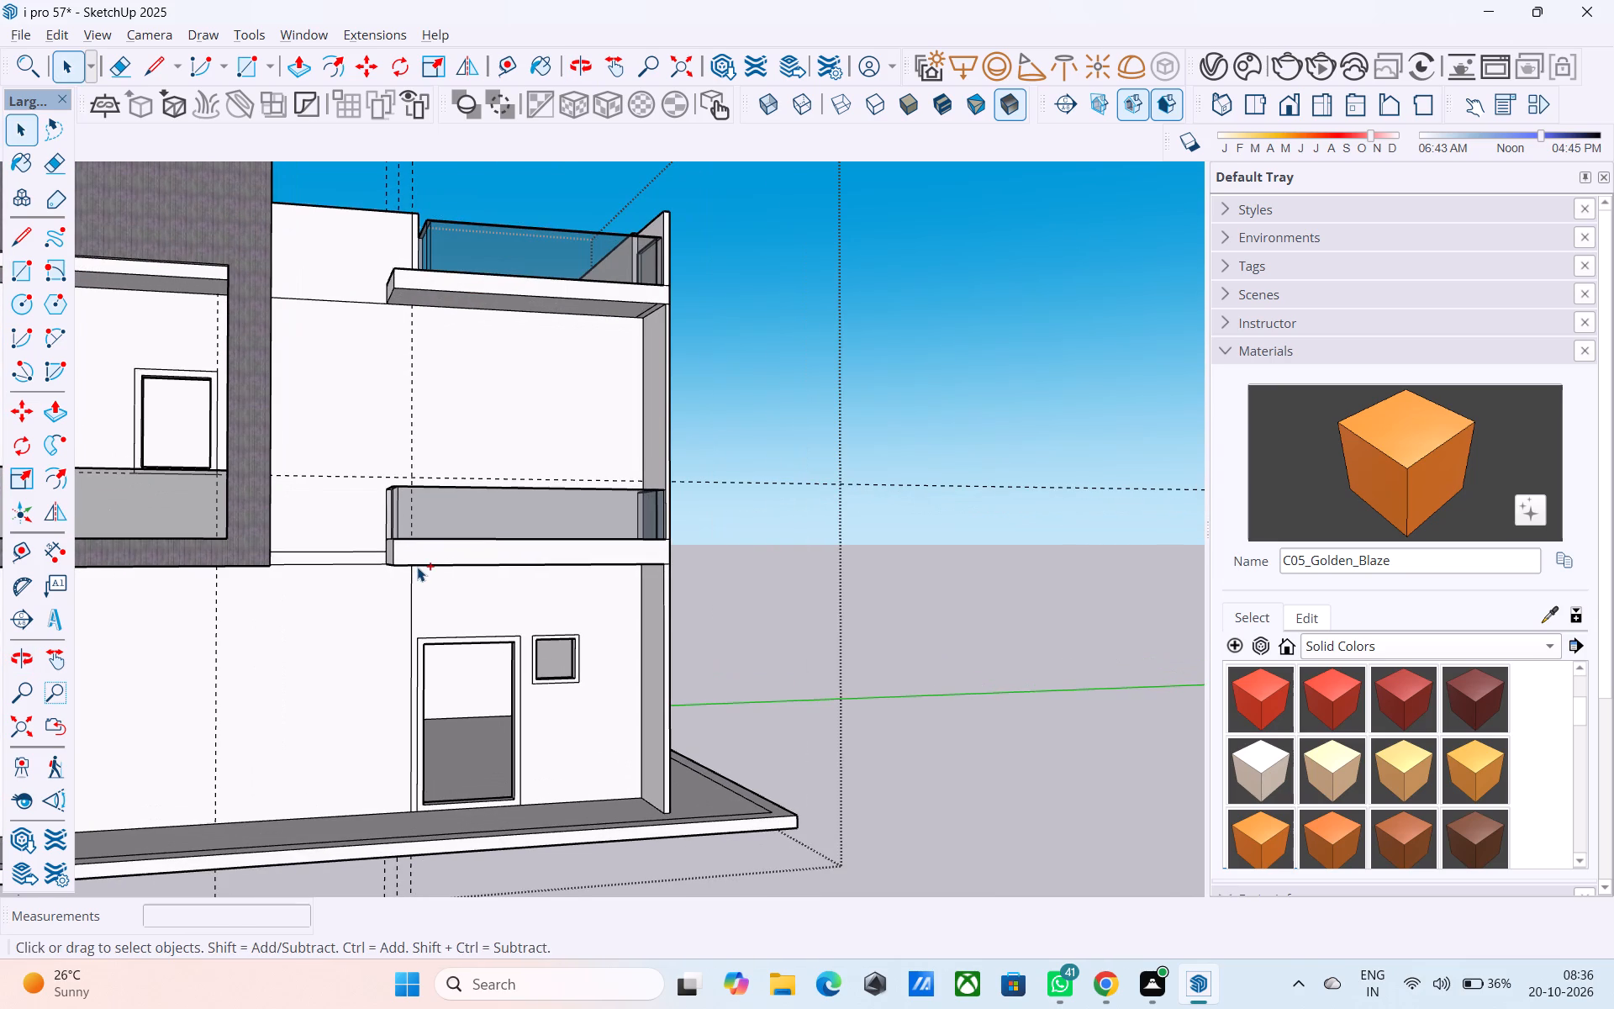
pyautogui.hotkey('ctrl', 'z')
pyautogui.hotkey('ctrl', 'z')
# Push the first-floor side balcony slab's end face back about 1' 3" to the glass railing's end.
pyautogui.moveTo(378, 550); pyautogui.dragTo(414, 578, button='middle')
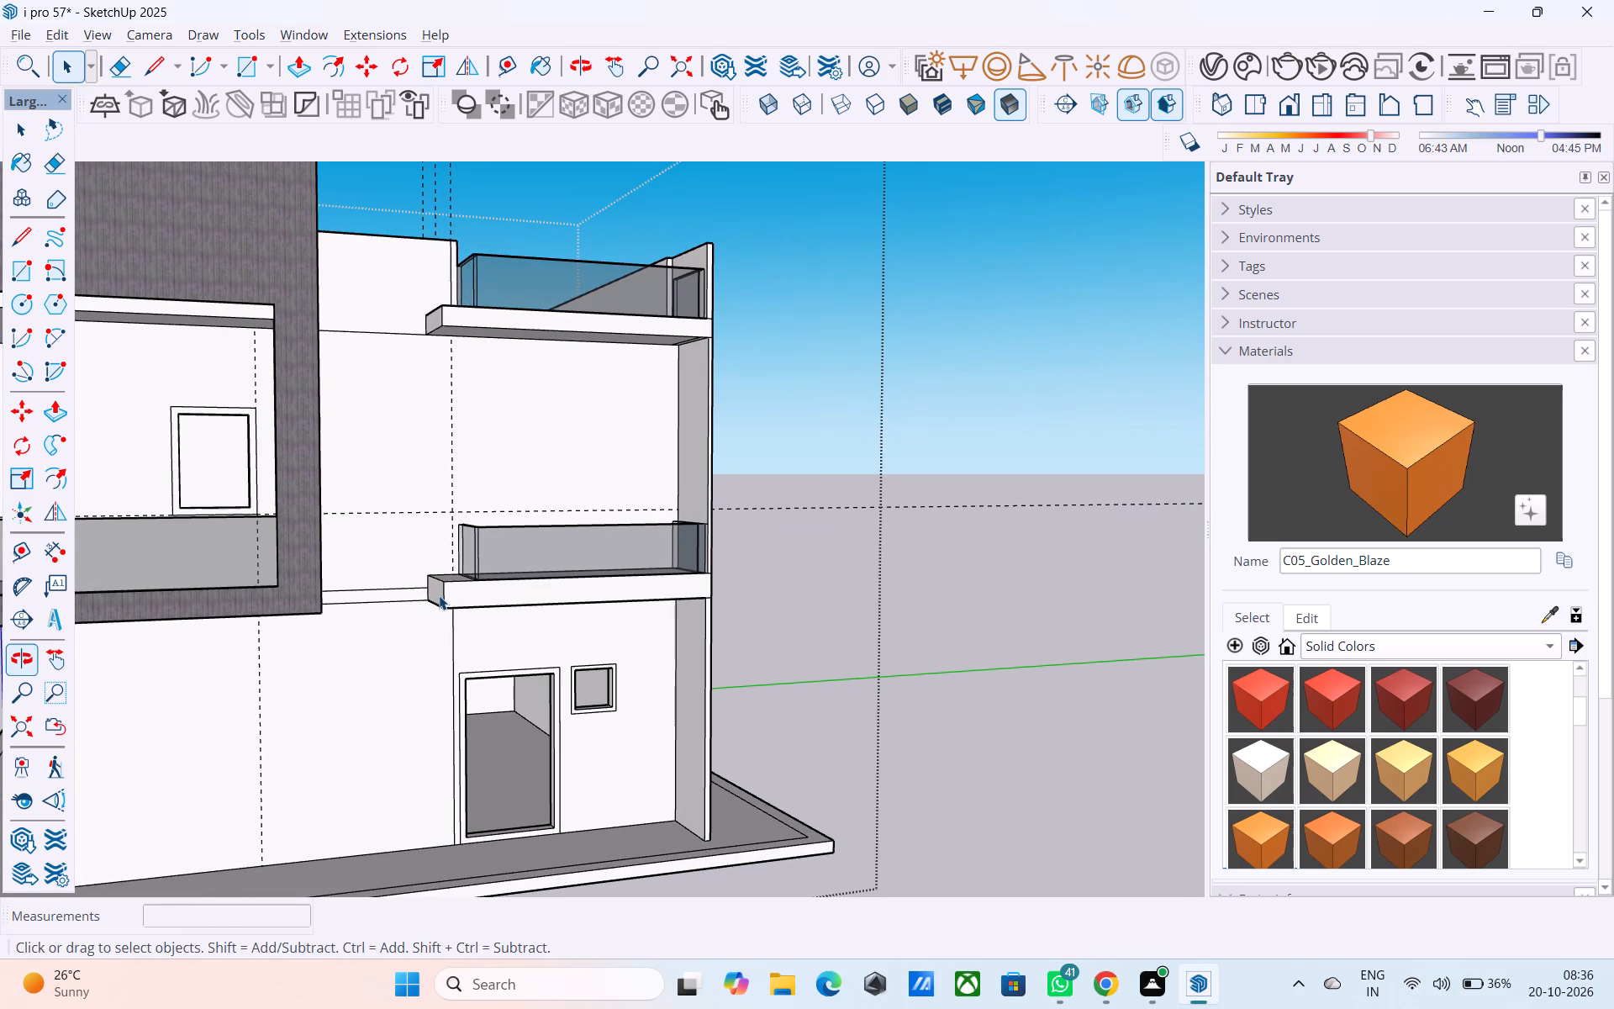
pyautogui.scroll(5, 439, 594)
pyautogui.click(438, 590)
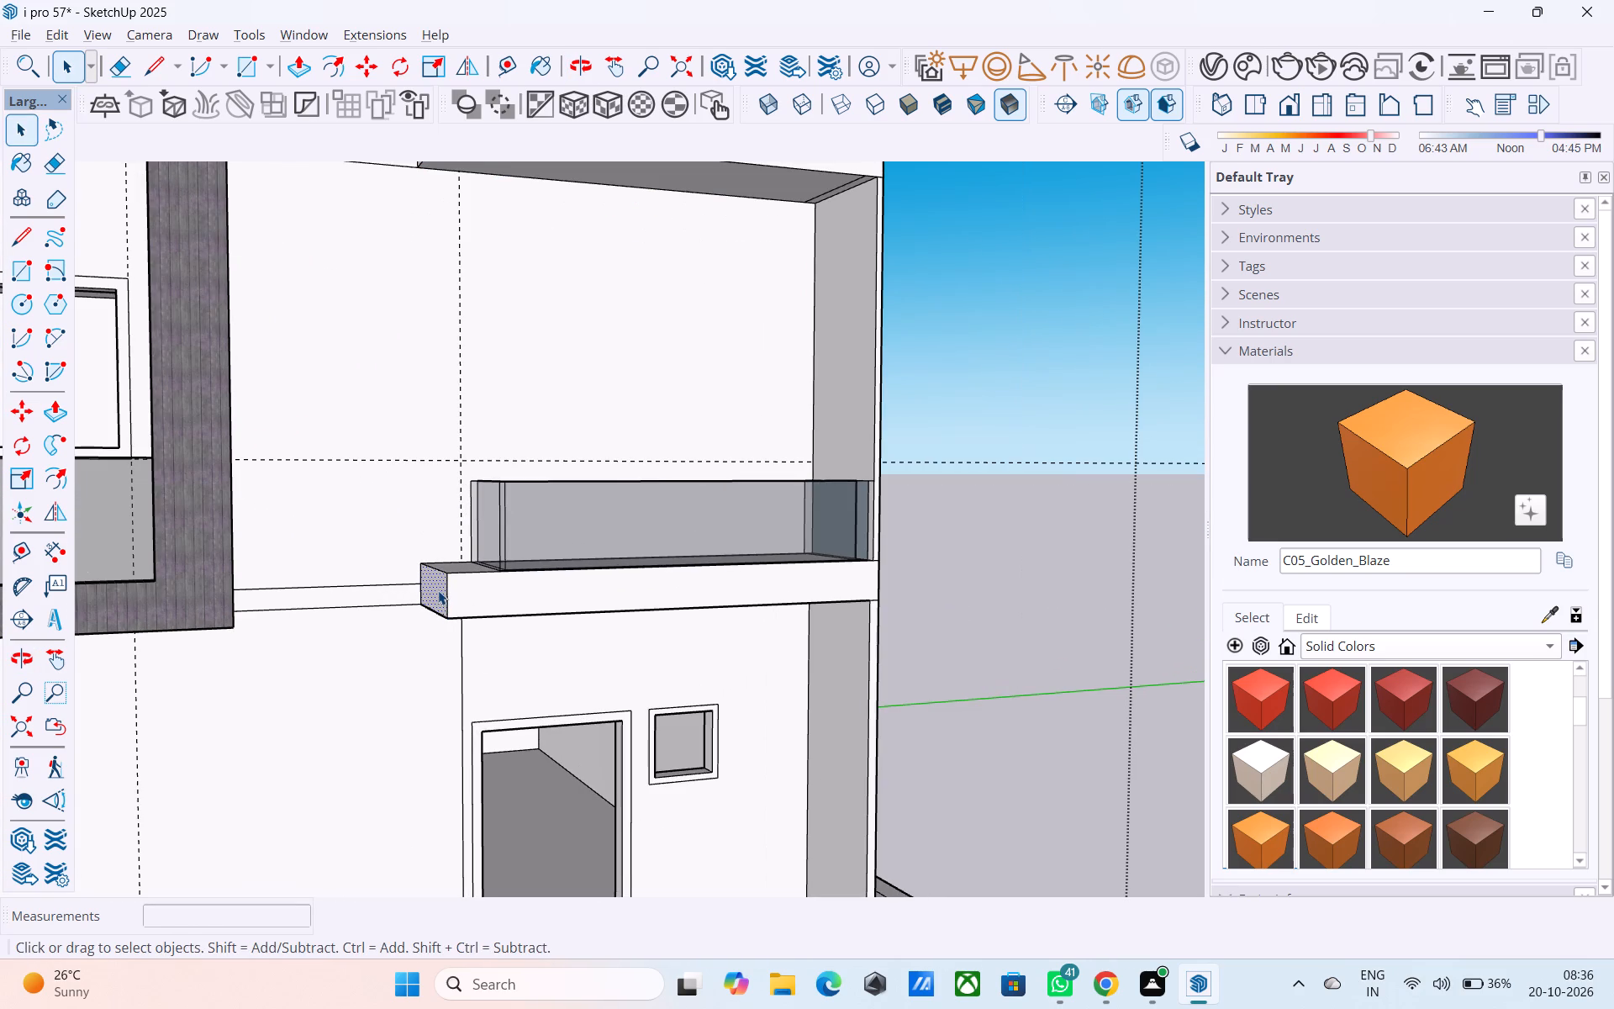
pyautogui.press('p')
pyautogui.click(438, 590)
pyautogui.click(473, 520)
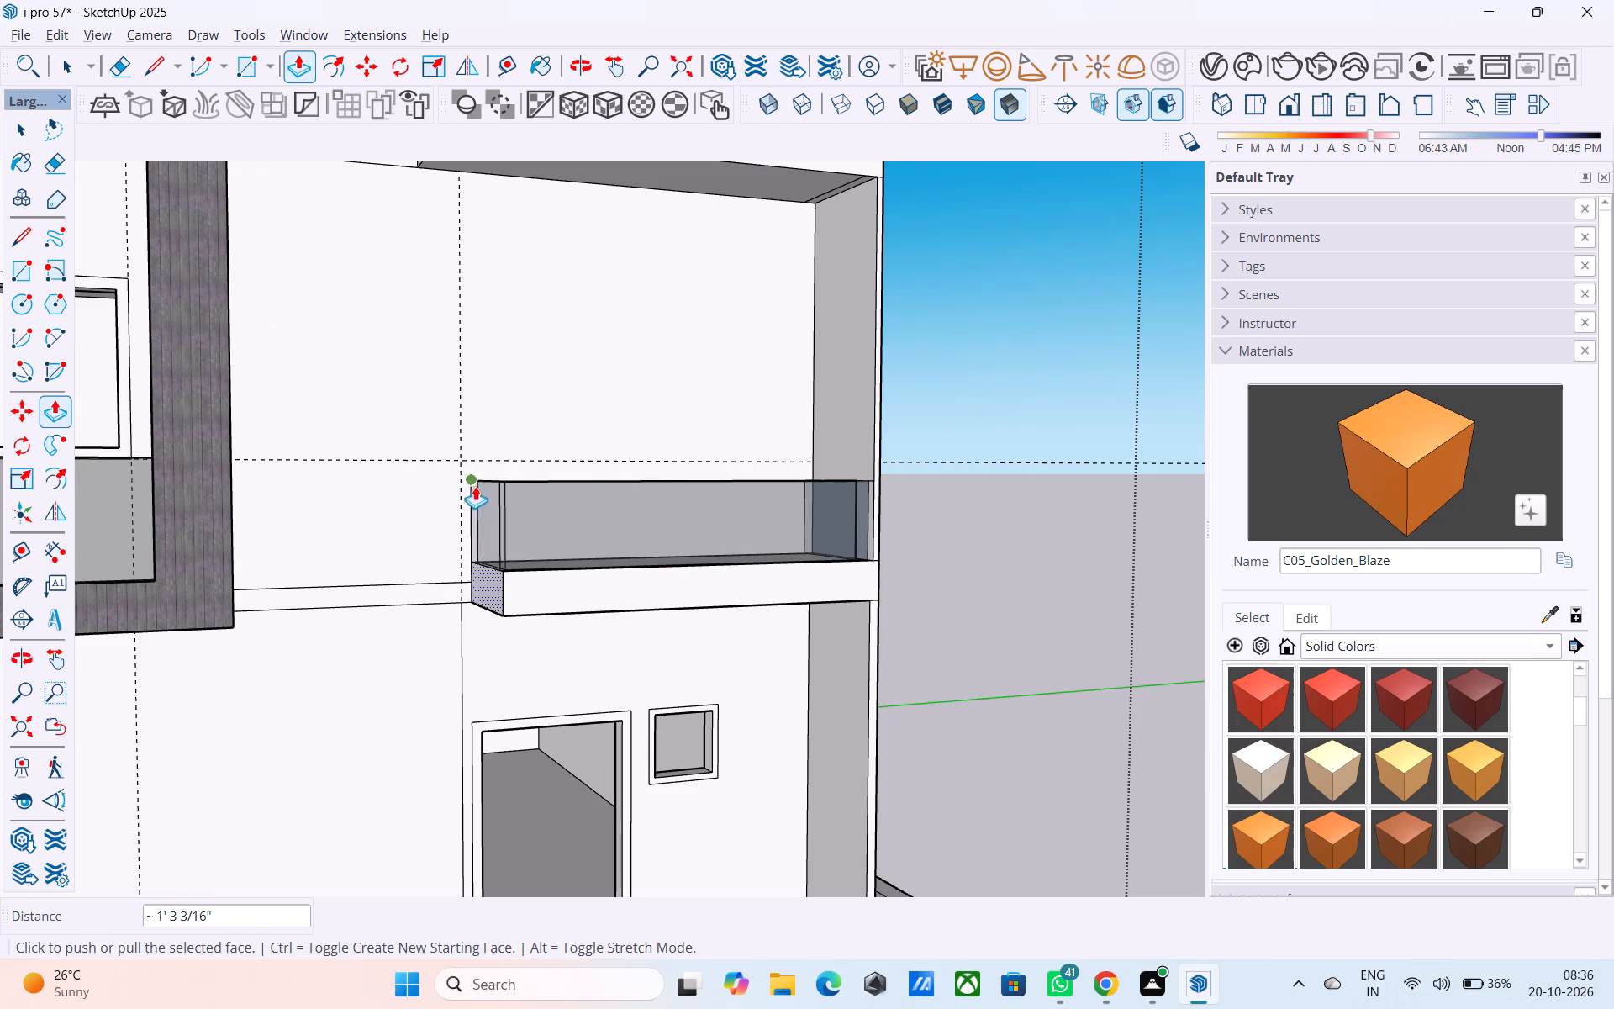
pyautogui.scroll(-7, 473, 492)
pyautogui.scroll(4, 416, 323)
# Pull the first-floor side balcony slab's end face outward 3" to the vertical guide line.
pyautogui.scroll(4, 432, 309)
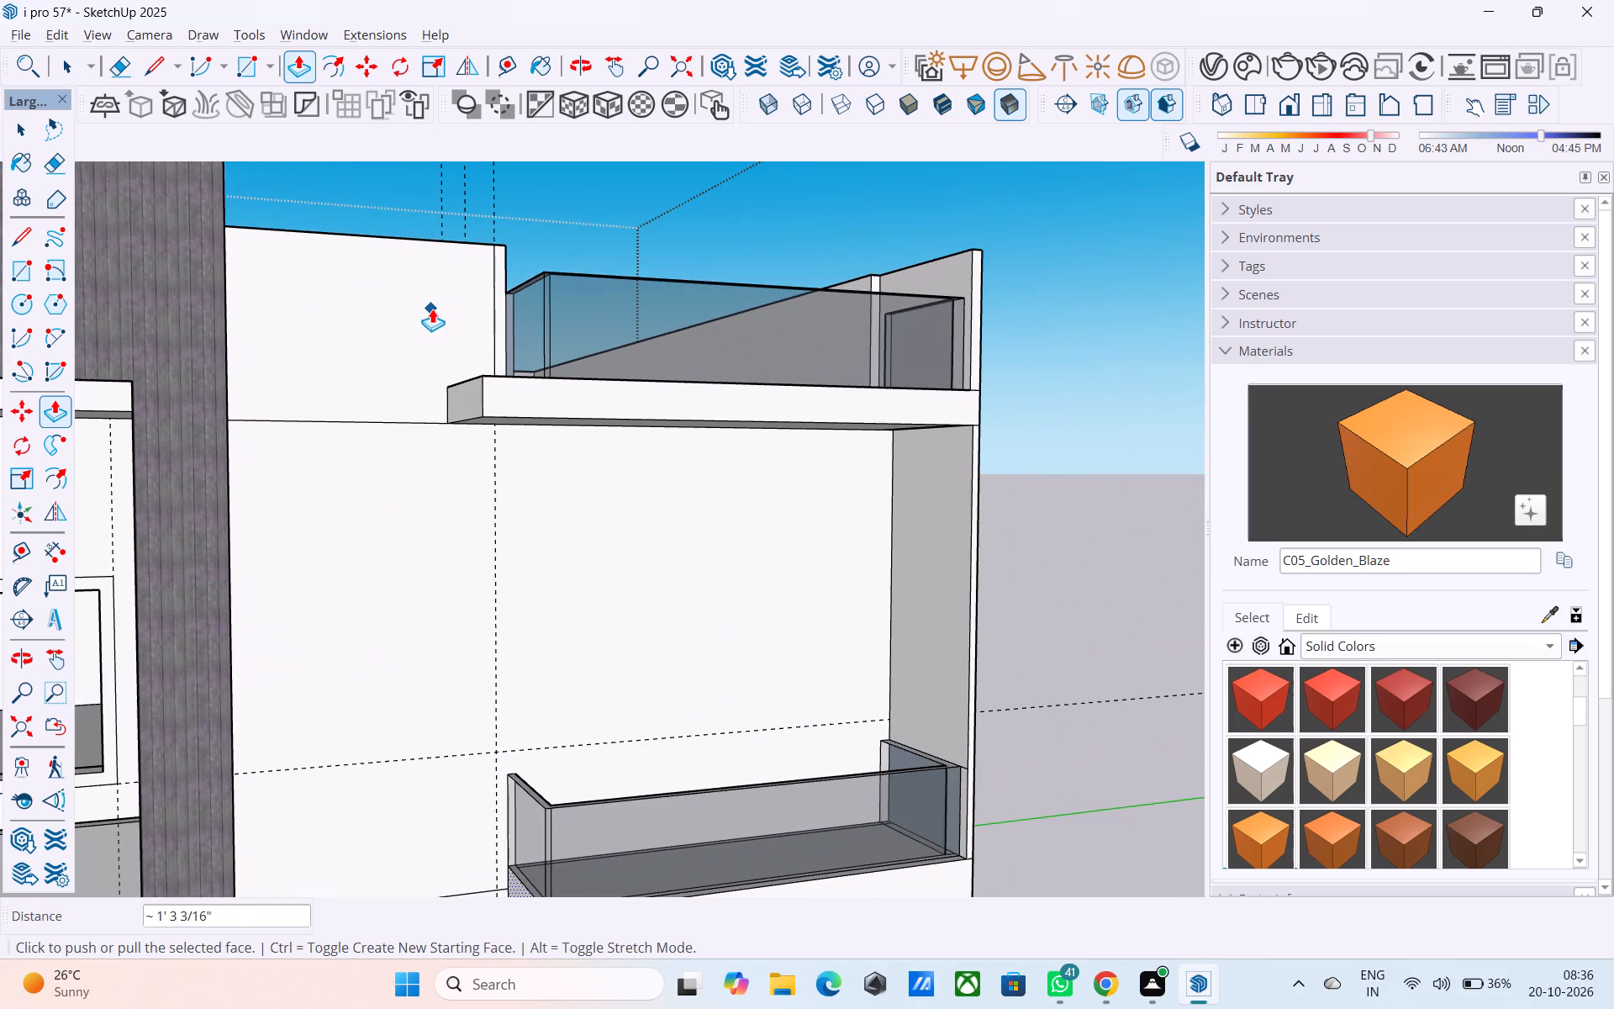
pyautogui.scroll(-1, 440, 353)
pyautogui.scroll(-6, 507, 588)
pyautogui.scroll(8, 468, 793)
pyautogui.click(567, 642)
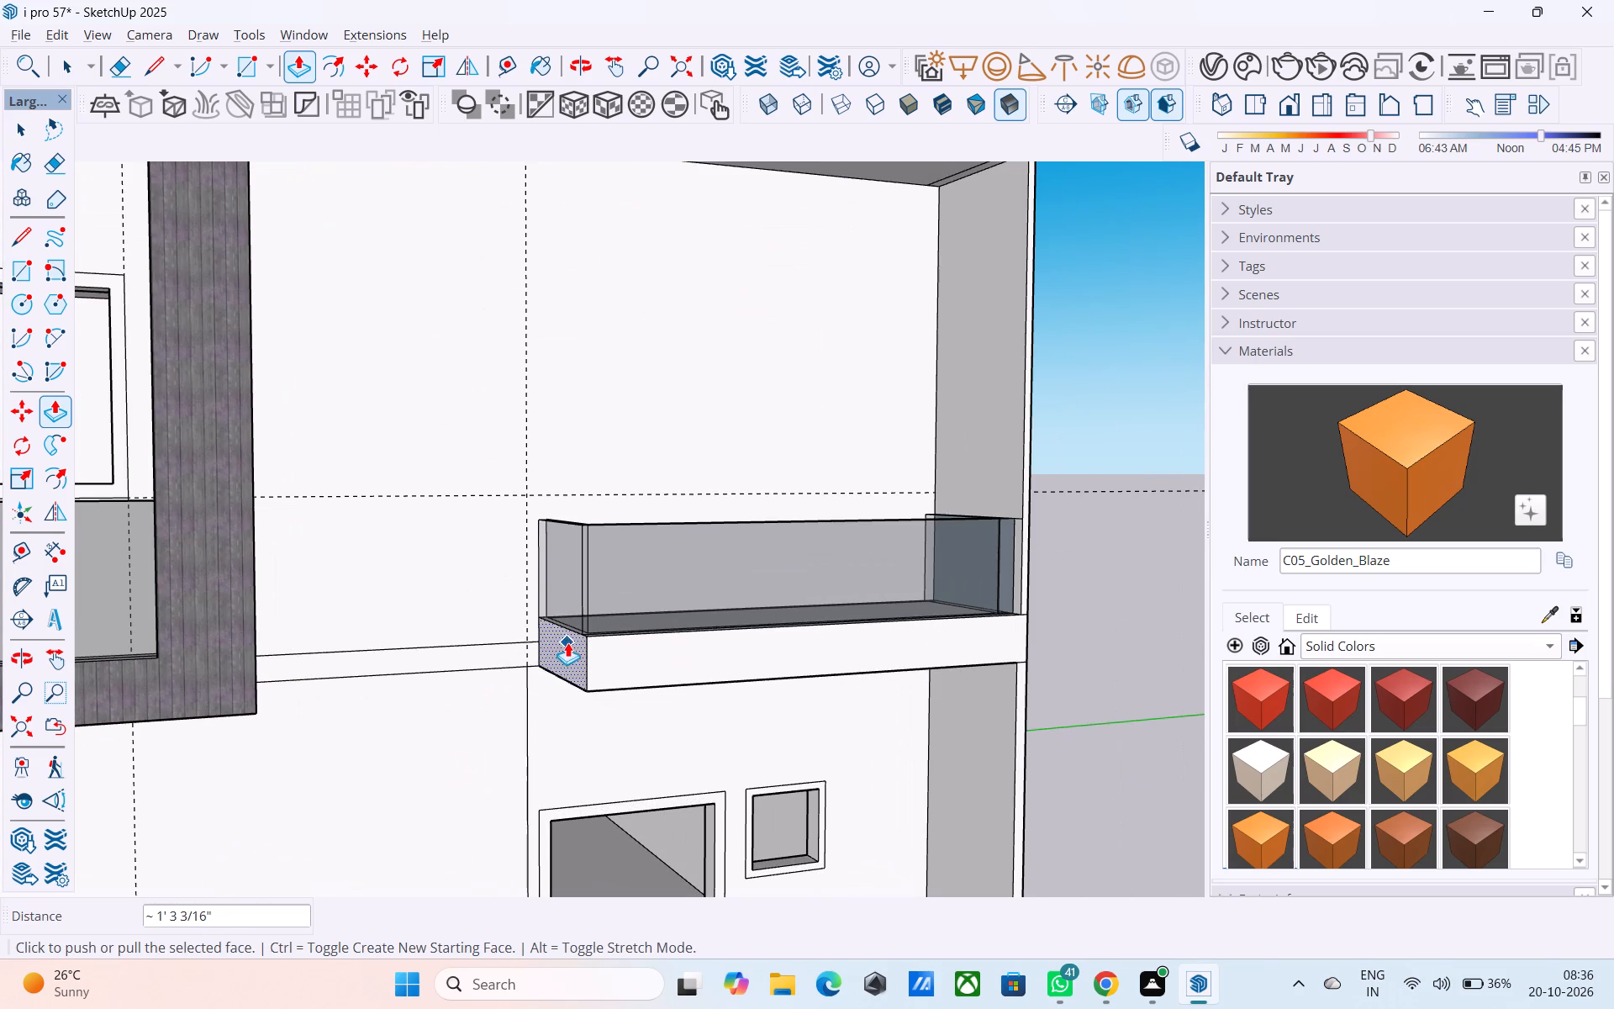
pyautogui.click(526, 415)
# Push the upper side balcony slab's end face back about 1' to the vertical guide line at the wall corner.
pyautogui.scroll(-8, 452, 649)
pyautogui.scroll(4, 447, 320)
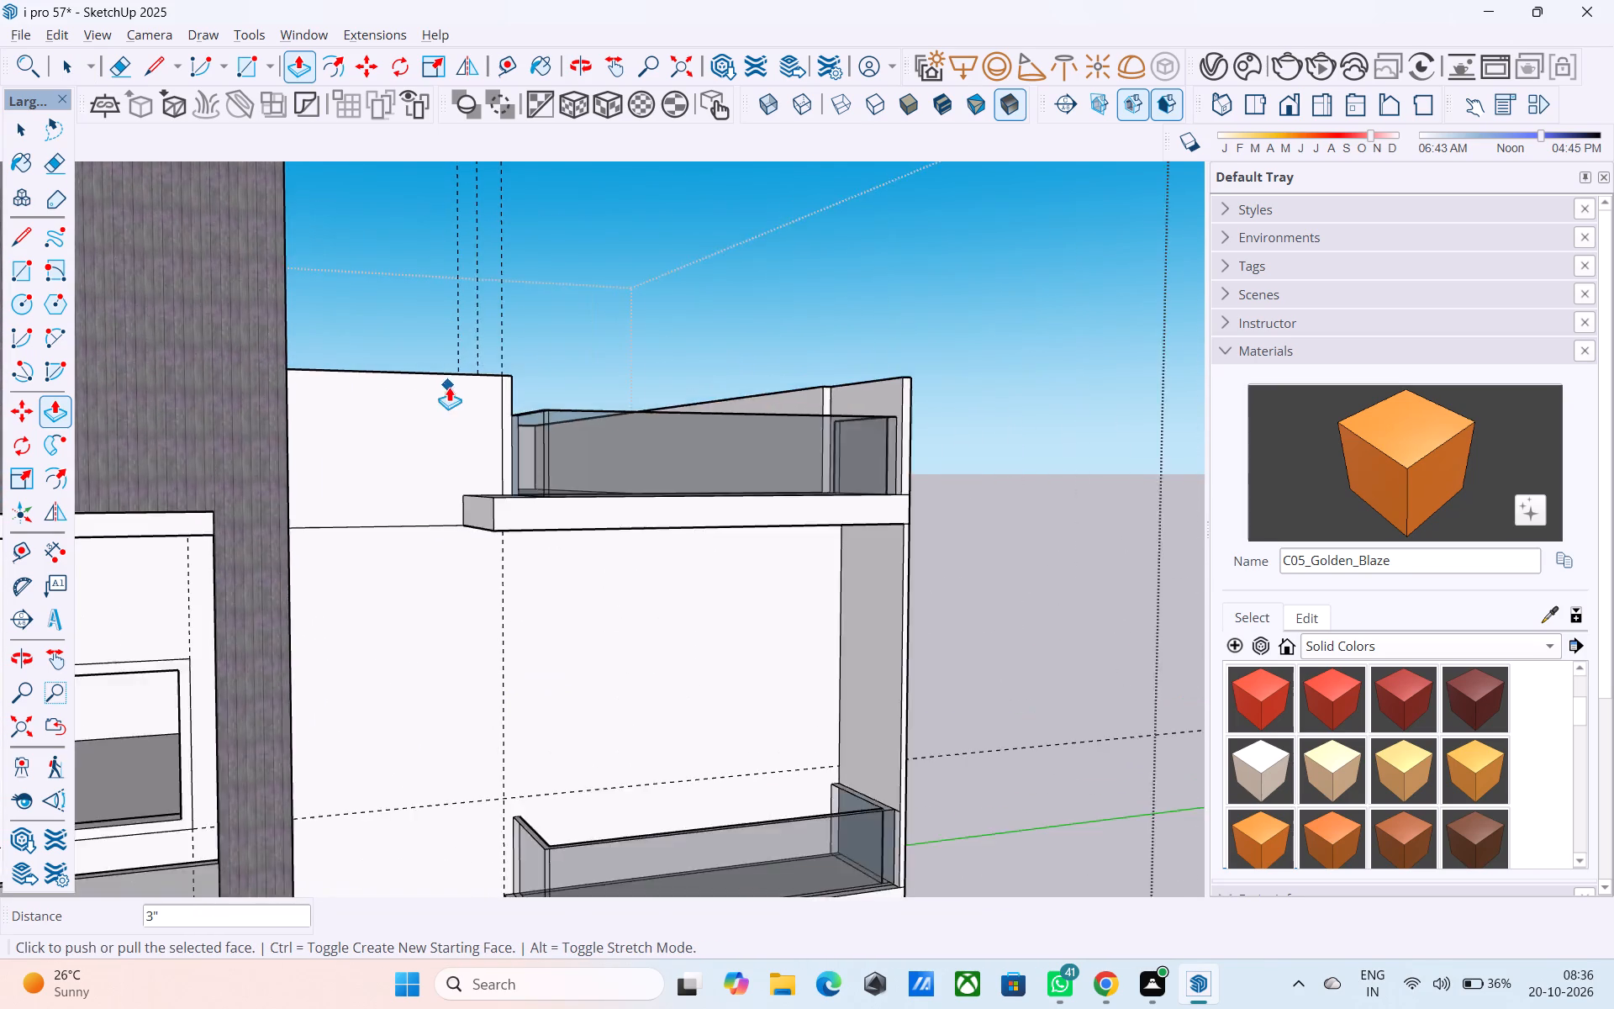
pyautogui.scroll(4, 449, 387)
pyautogui.press('space')
pyautogui.click(506, 578)
pyautogui.press('p')
pyautogui.click(505, 578)
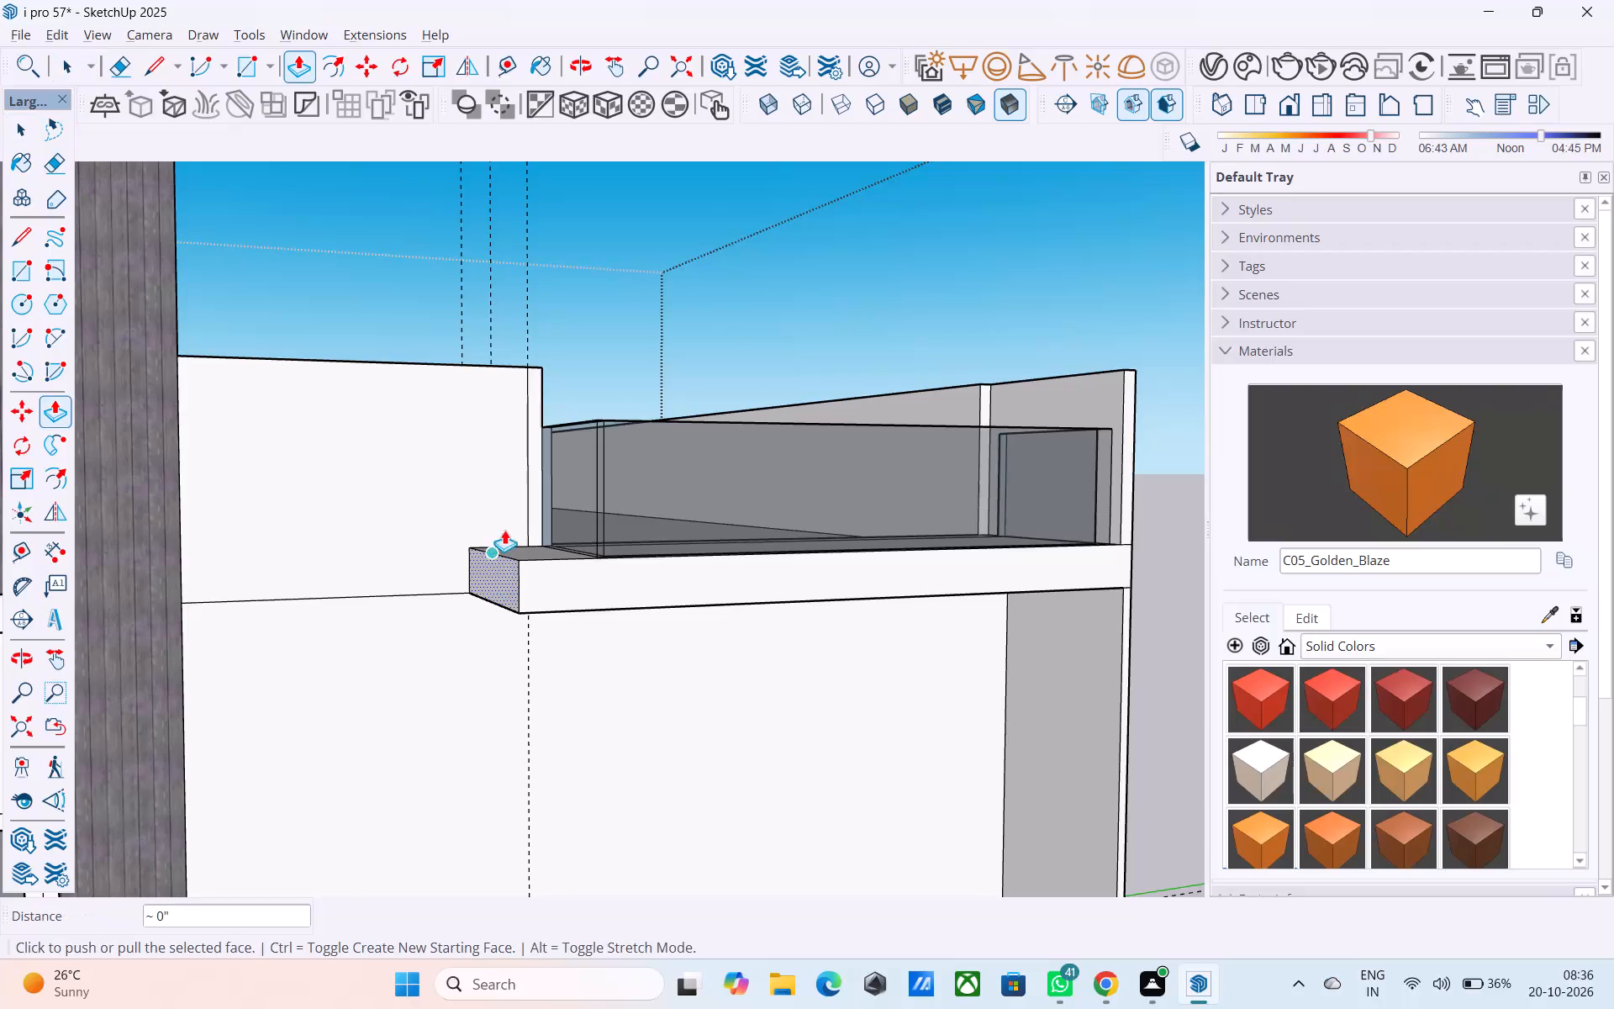
pyautogui.click(497, 557)
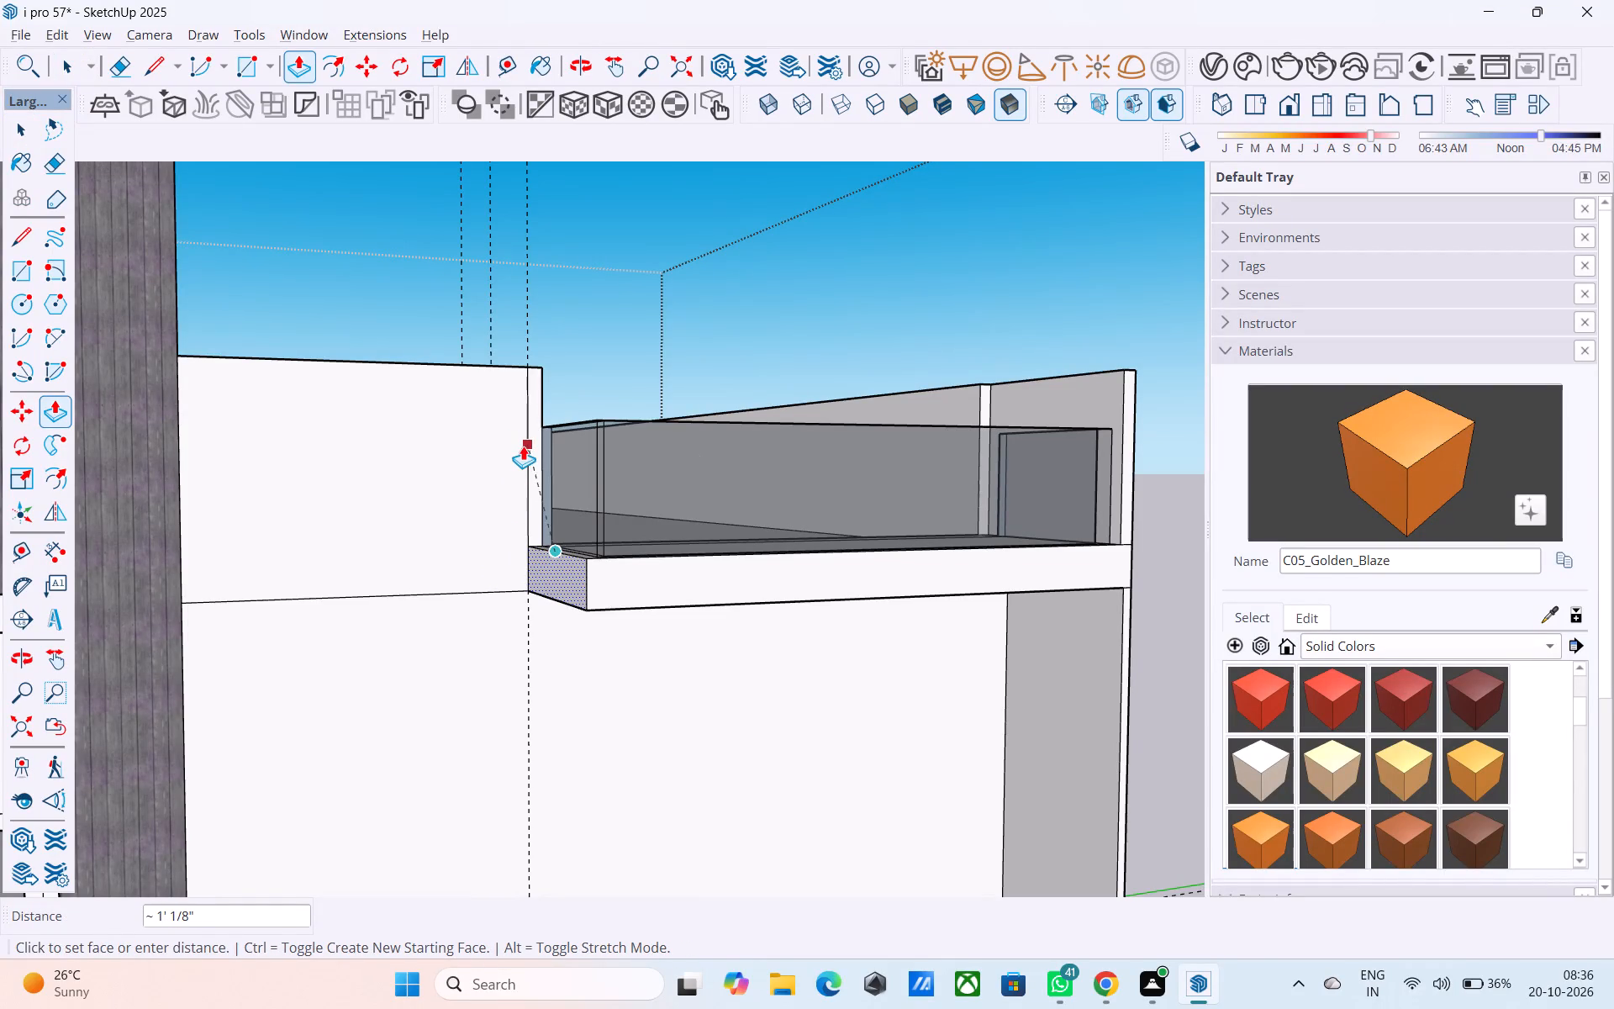
pyautogui.click(523, 445)
# Save the model with the shortened side balcony slabs.
pyautogui.moveTo(509, 528); pyautogui.dragTo(445, 662, button='middle')
pyautogui.scroll(1, 446, 636)
pyautogui.scroll(-9, 440, 651)
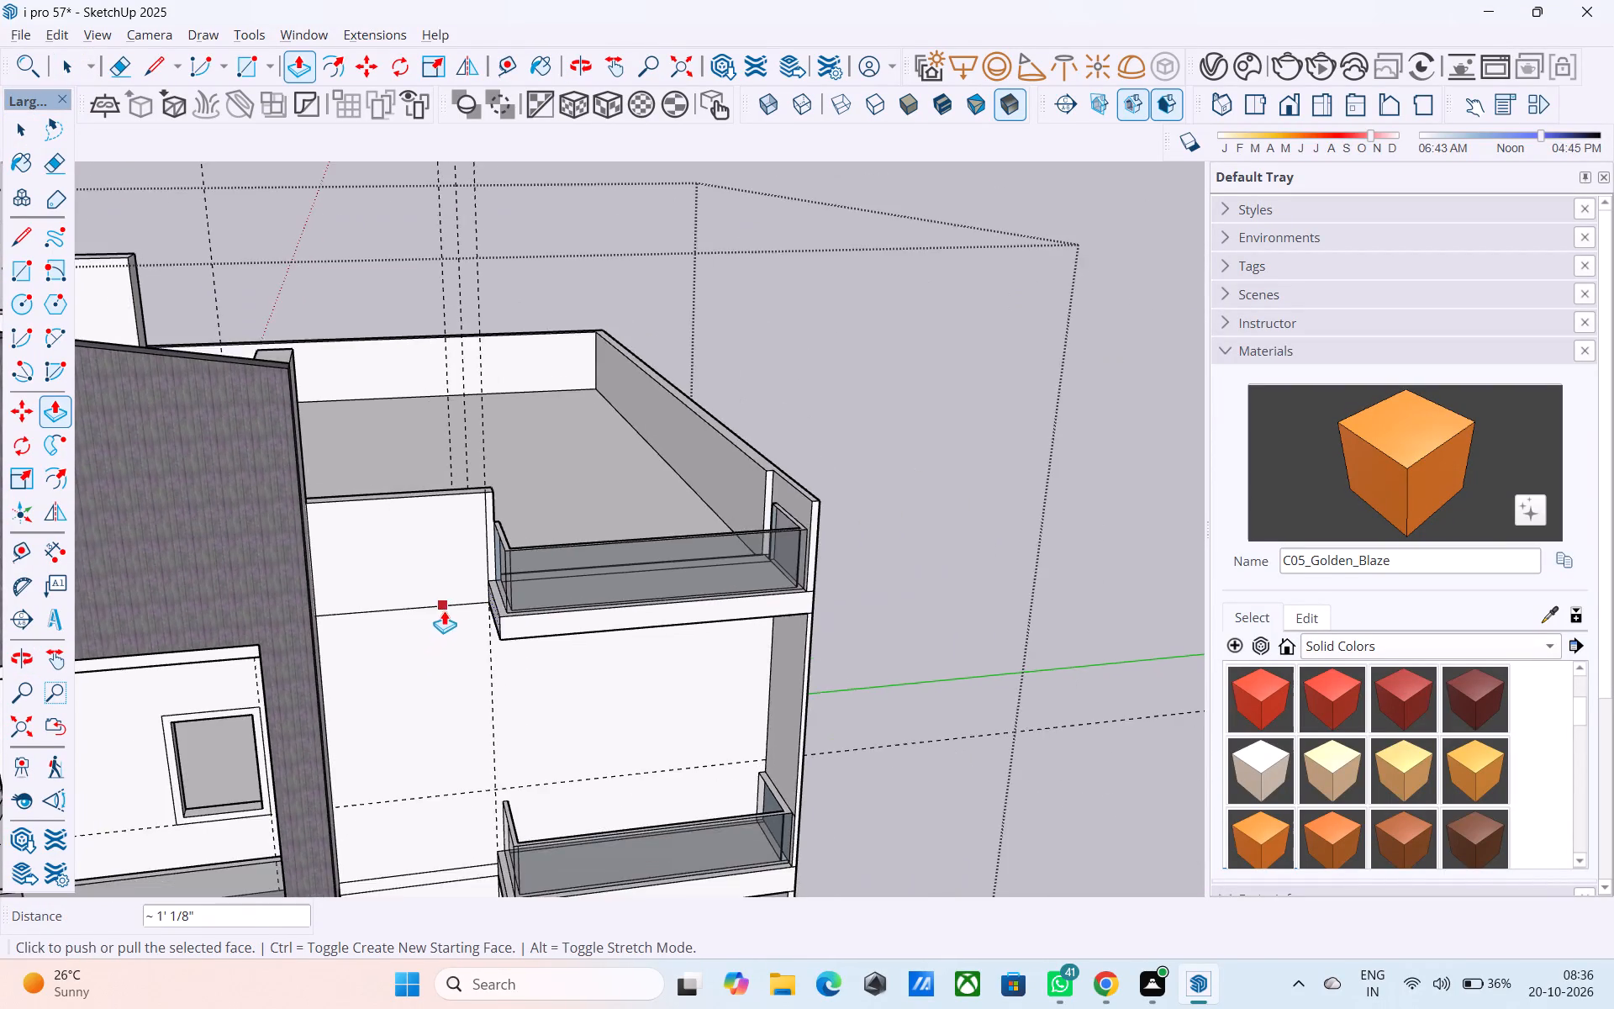
pyautogui.scroll(-4, 444, 610)
pyautogui.moveTo(476, 624); pyautogui.dragTo(472, 557, button='middle')
pyautogui.hotkey('ctrl', 's')
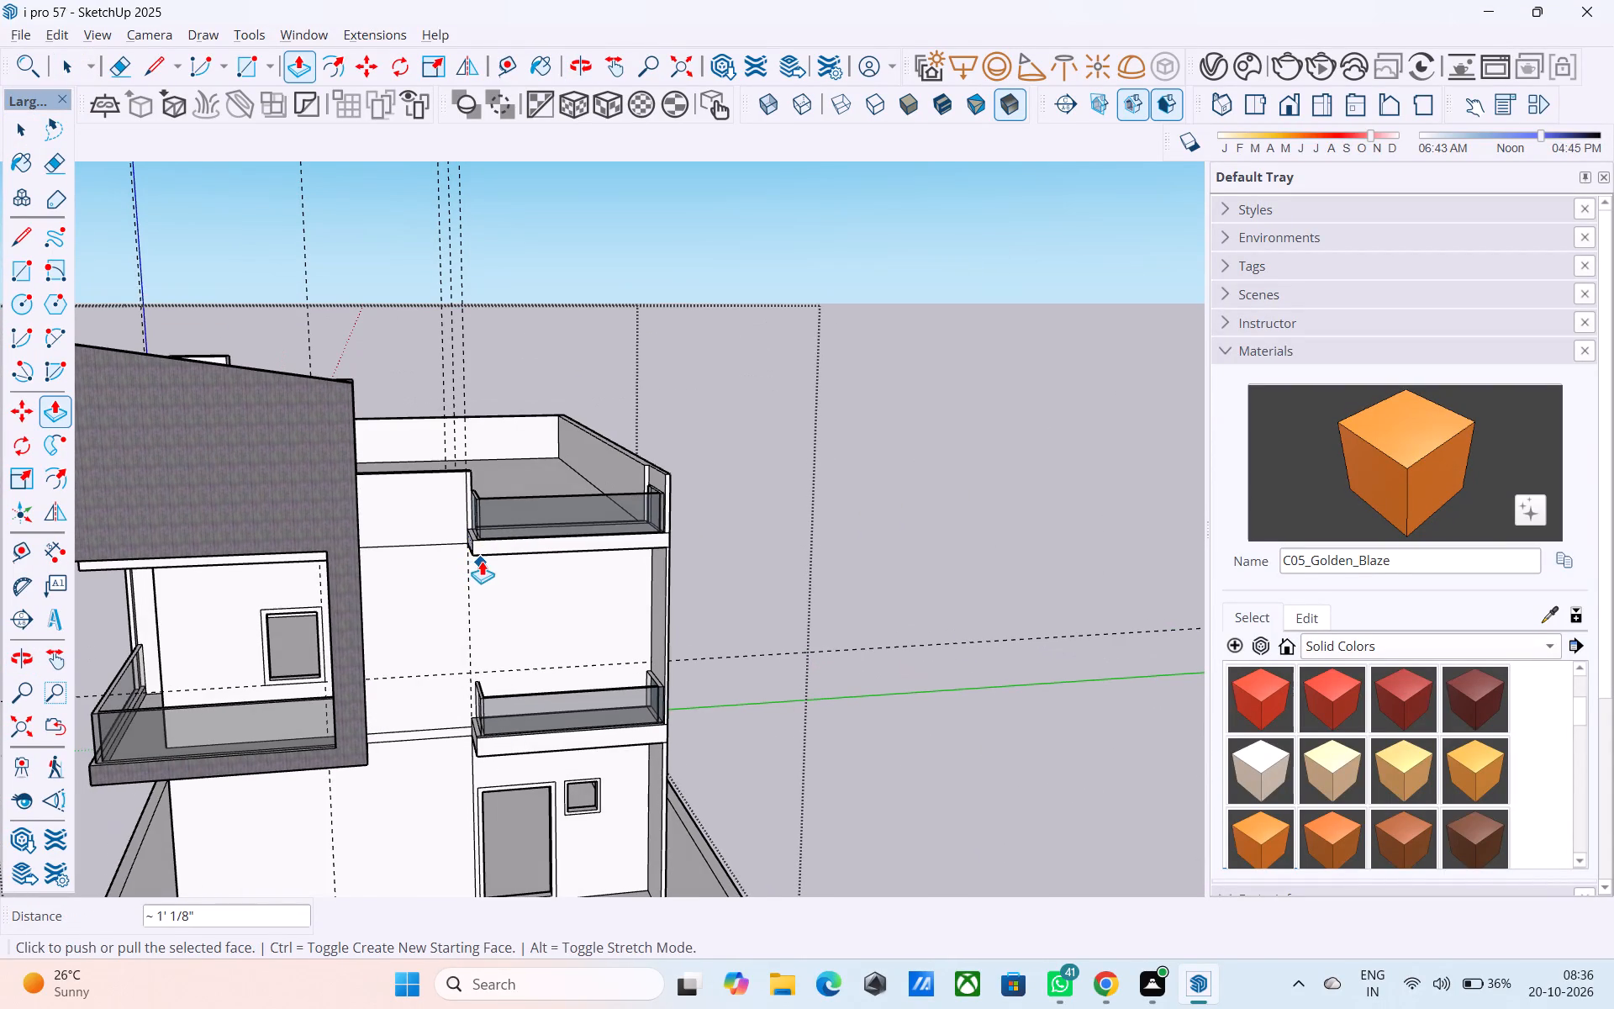
pyautogui.press('space')
# Examine the shortened side balconies, their glass railings and the roof parapet from several angles.
pyautogui.scroll(-5, 473, 557)
pyautogui.moveTo(472, 557); pyautogui.dragTo(472, 462, button='middle')
pyautogui.scroll(5, 474, 481)
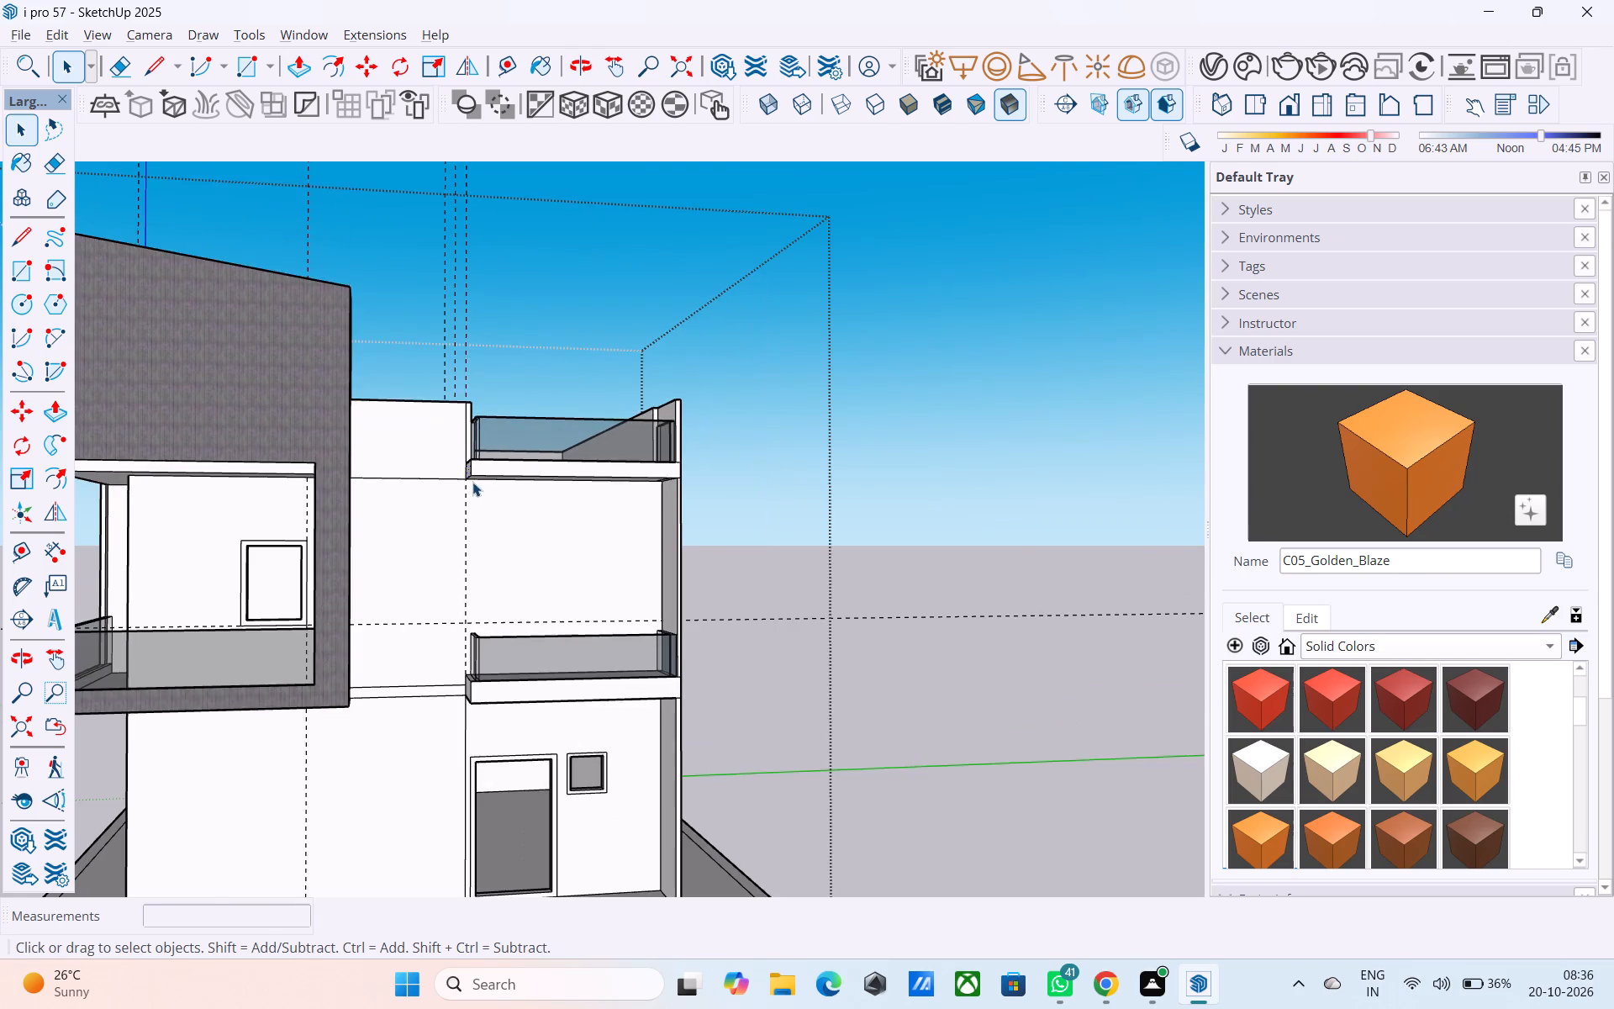
pyautogui.scroll(-3, 481, 490)
pyautogui.moveTo(476, 485); pyautogui.dragTo(478, 700, button='middle')
pyautogui.scroll(12, 672, 494)
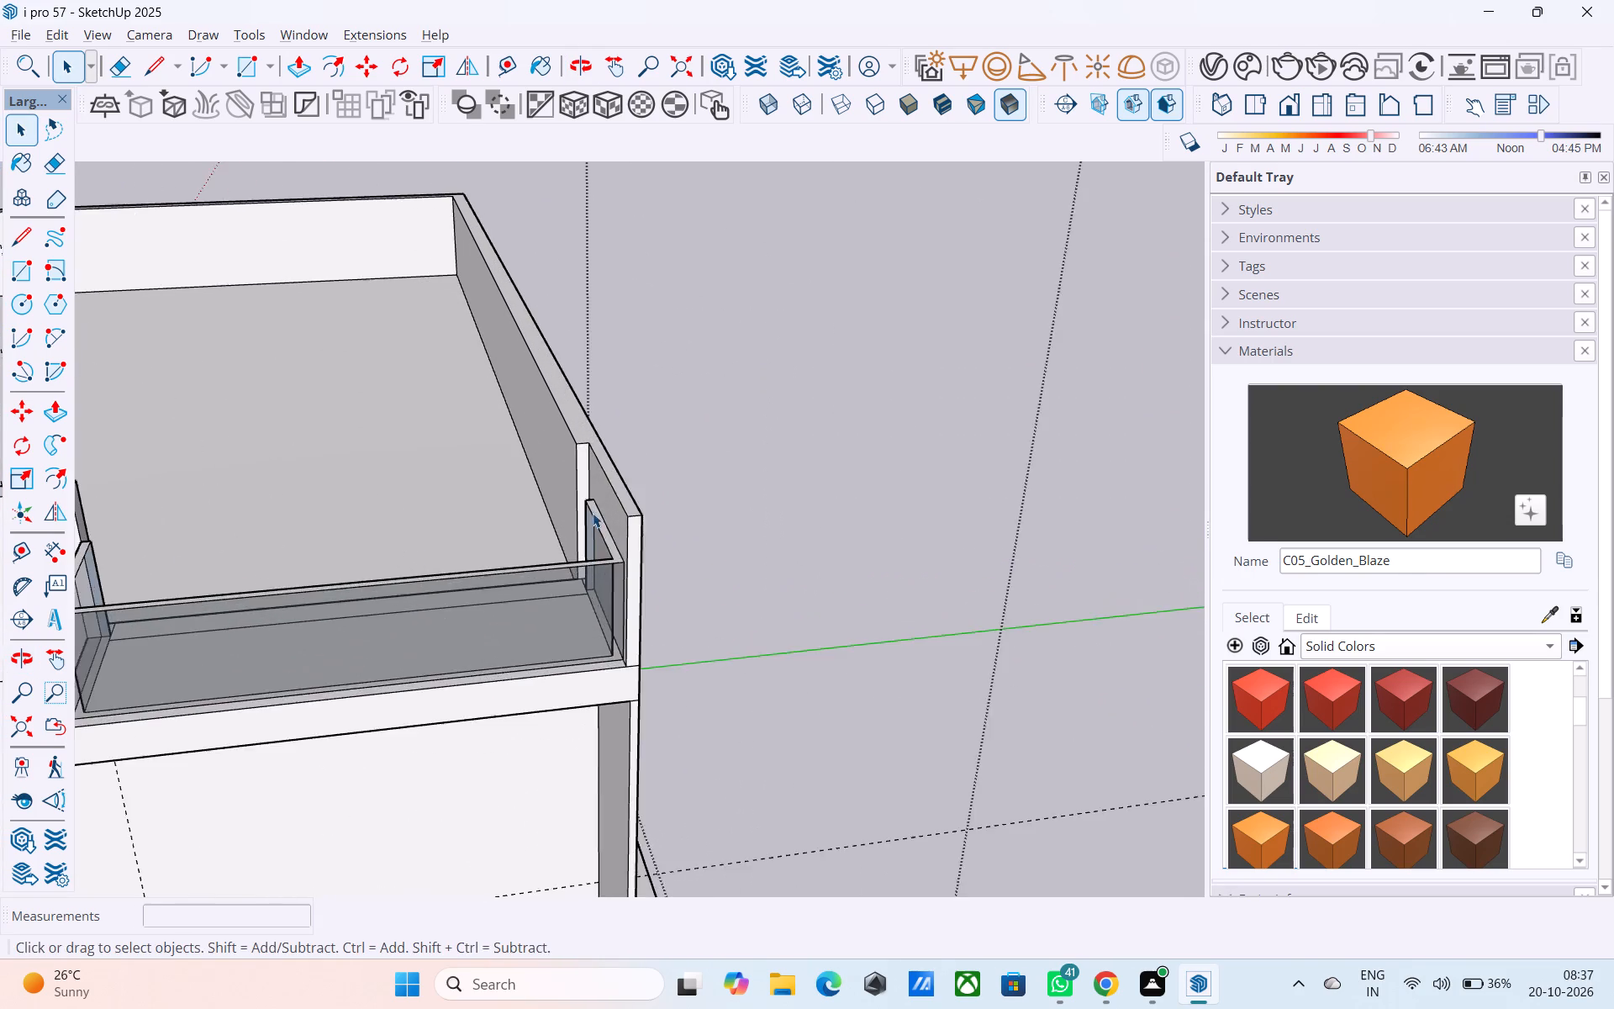
pyautogui.scroll(8, 593, 513)
pyautogui.moveTo(593, 515); pyautogui.dragTo(1073, 683, button='middle')
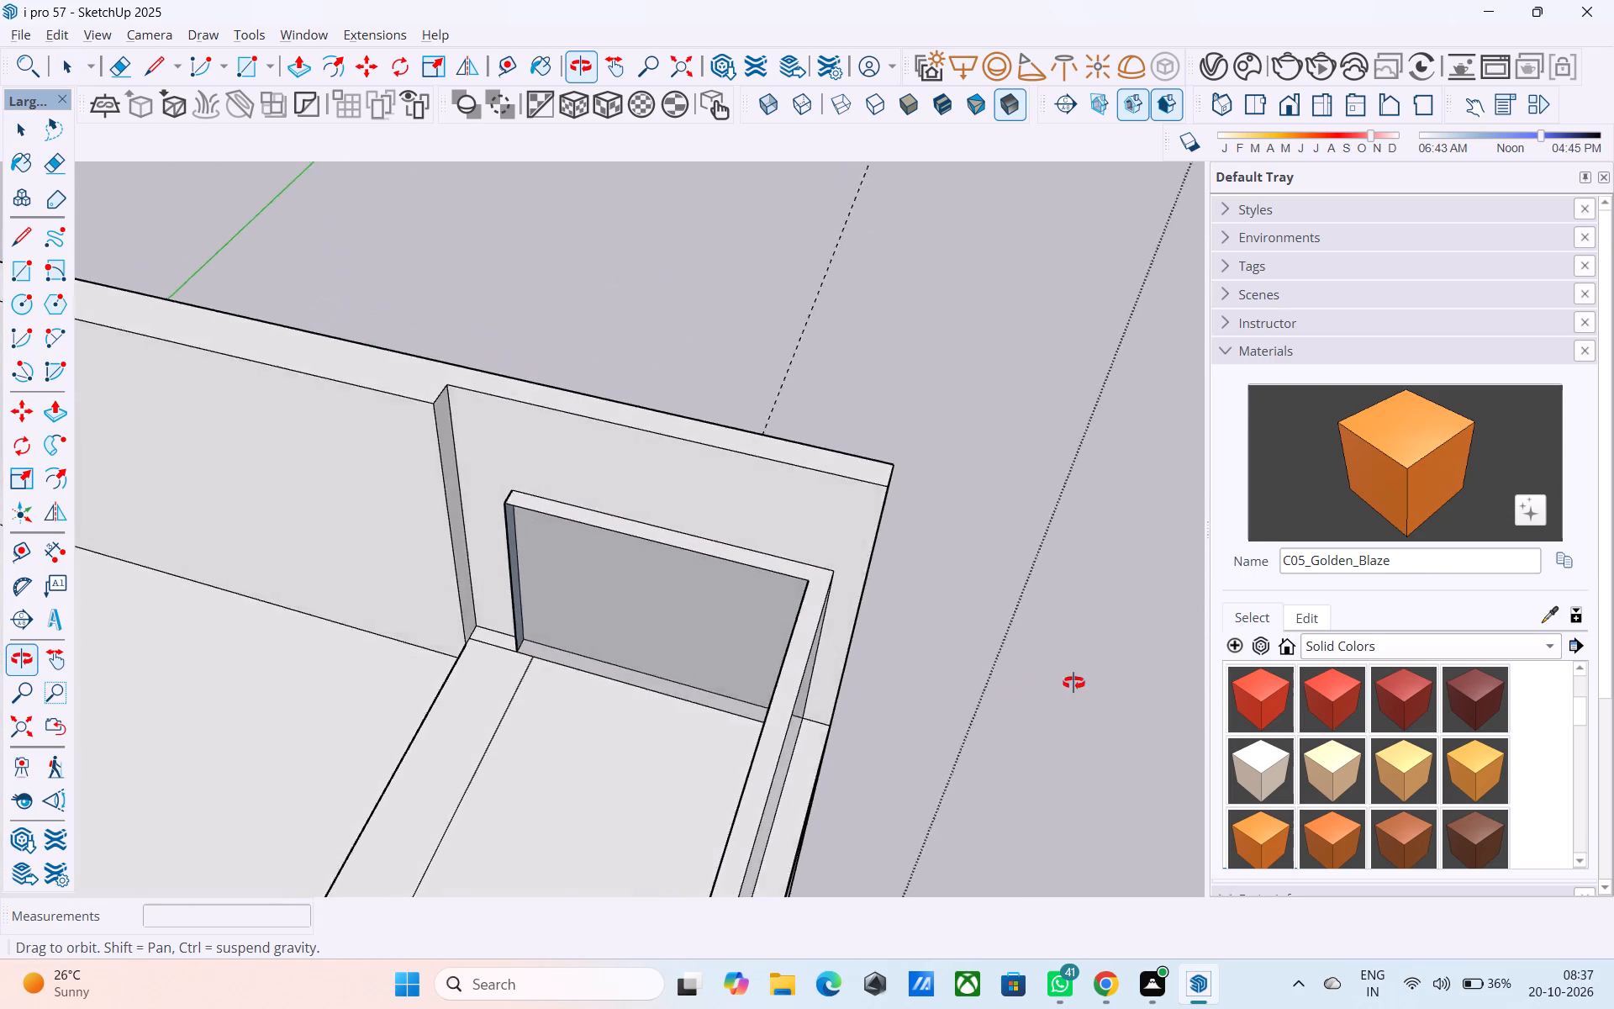
pyautogui.moveTo(1073, 683); pyautogui.dragTo(499, 595, button='middle')
pyautogui.scroll(-9, 824, 547)
pyautogui.moveTo(820, 560); pyautogui.dragTo(765, 693, button='middle')
pyautogui.scroll(-5, 780, 613)
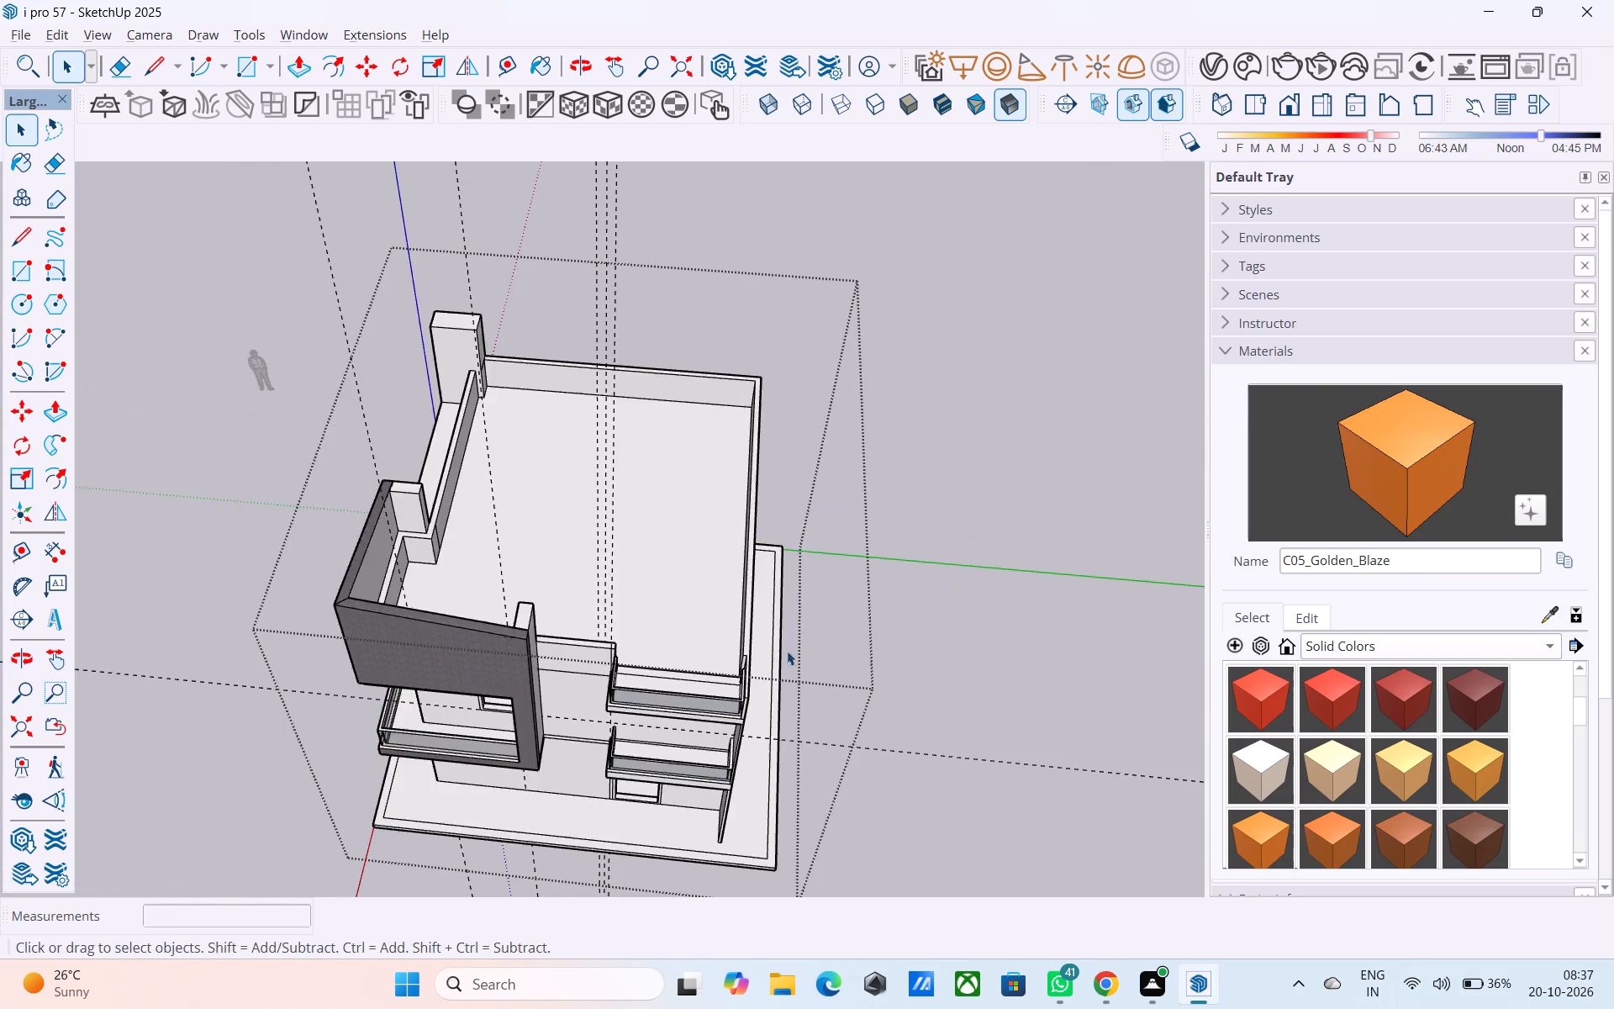
pyautogui.moveTo(707, 679); pyautogui.dragTo(853, 554, button='middle')
pyautogui.moveTo(702, 440); pyautogui.dragTo(646, 405, button='middle')
pyautogui.scroll(-3, 613, 420)
pyautogui.moveTo(594, 412); pyautogui.dragTo(569, 395, button='middle')
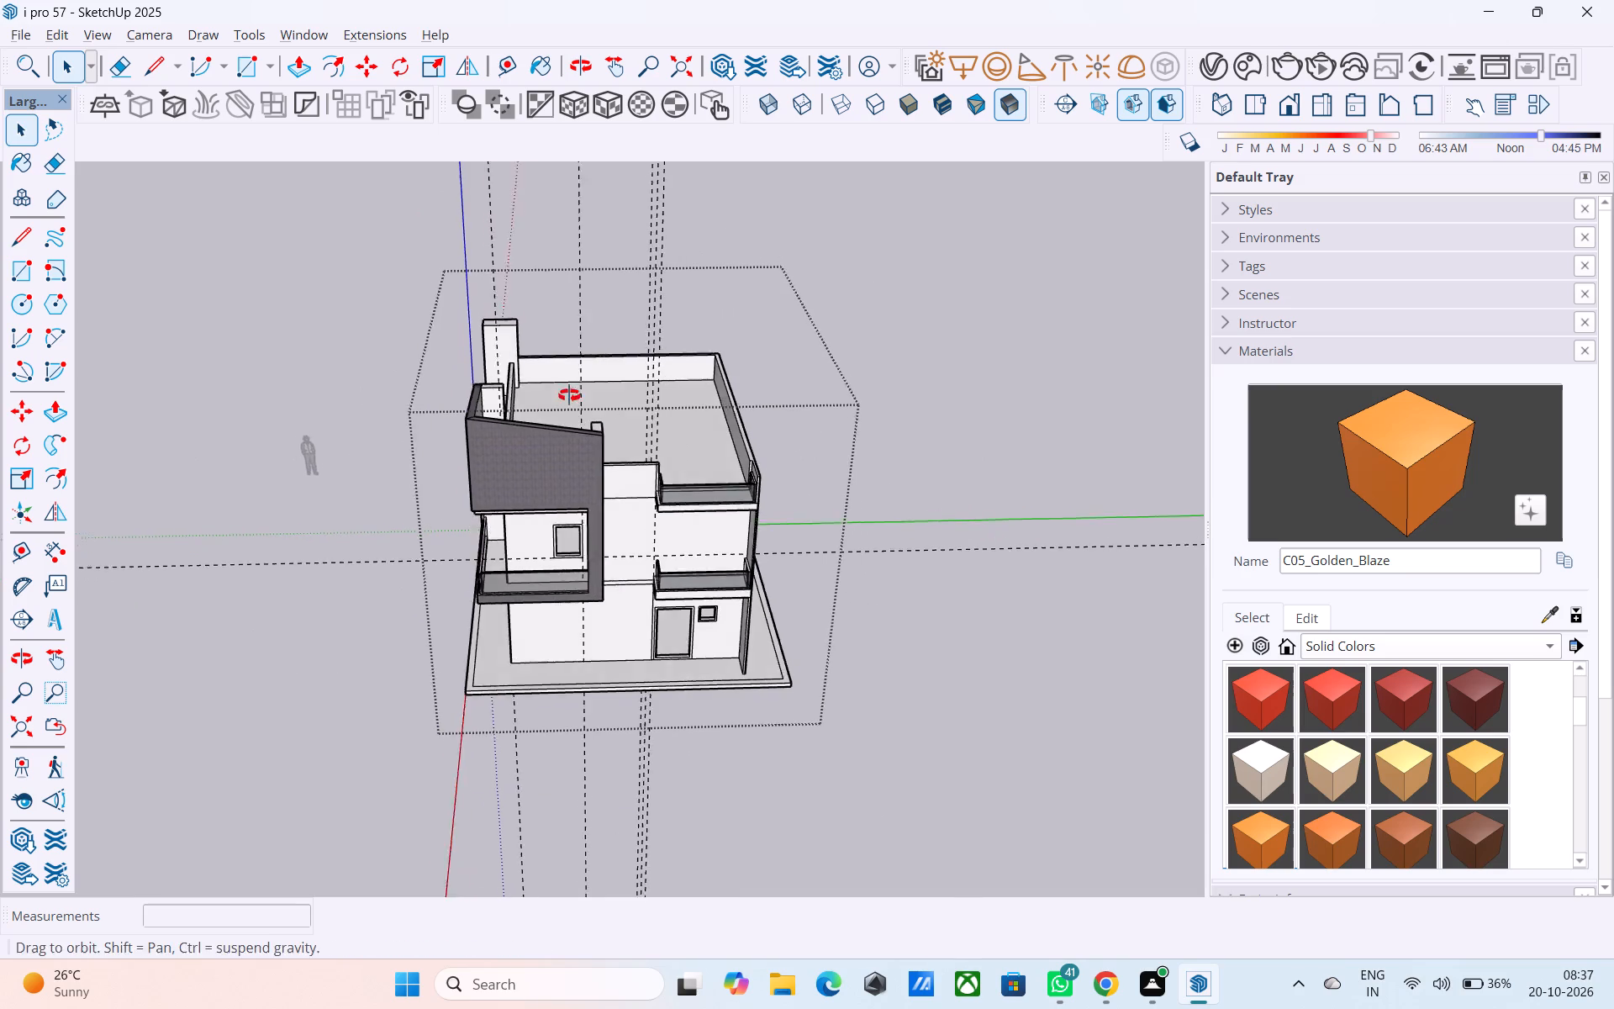
pyautogui.moveTo(569, 395); pyautogui.dragTo(564, 391, button='middle')
pyautogui.scroll(-4, 568, 407)
pyautogui.moveTo(568, 409); pyautogui.dragTo(838, 277, button='middle')
pyautogui.scroll(9, 820, 303)
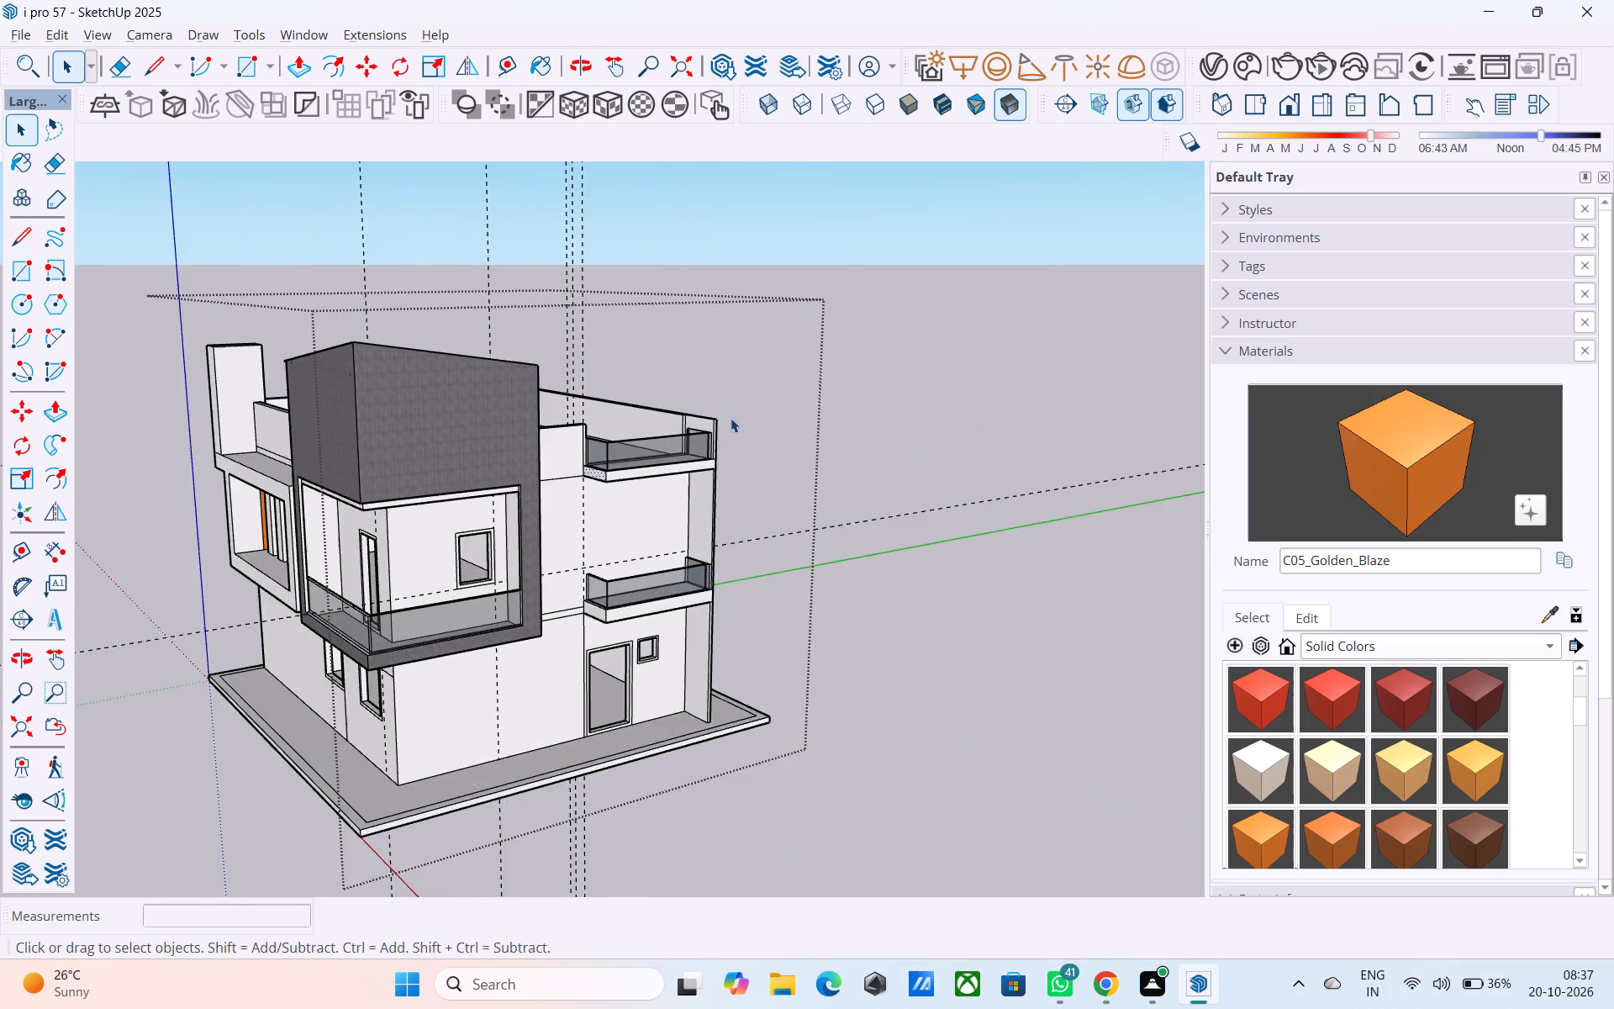
# Draw a 29' line along the side parapet's top, from the inner corner beside the balcony railing to the far parapet edge.
pyautogui.scroll(10, 731, 418)
pyautogui.moveTo(655, 415); pyautogui.dragTo(591, 494, button='middle')
pyautogui.scroll(1, 632, 432)
pyautogui.scroll(6, 593, 540)
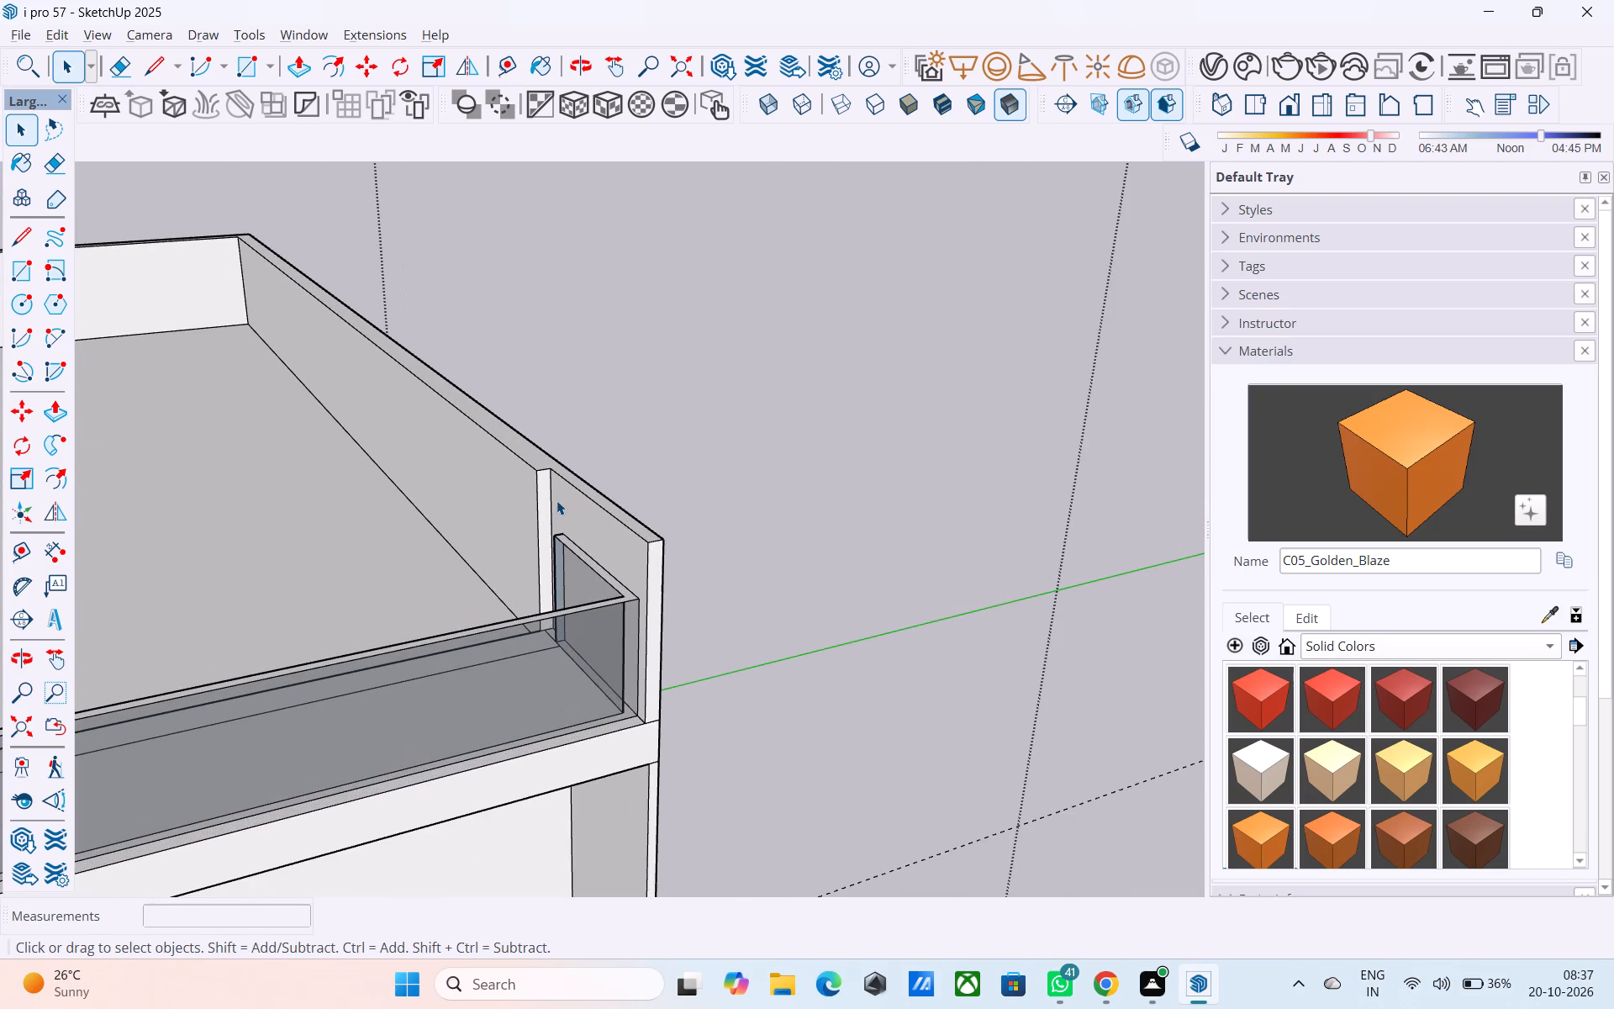
pyautogui.scroll(5, 556, 499)
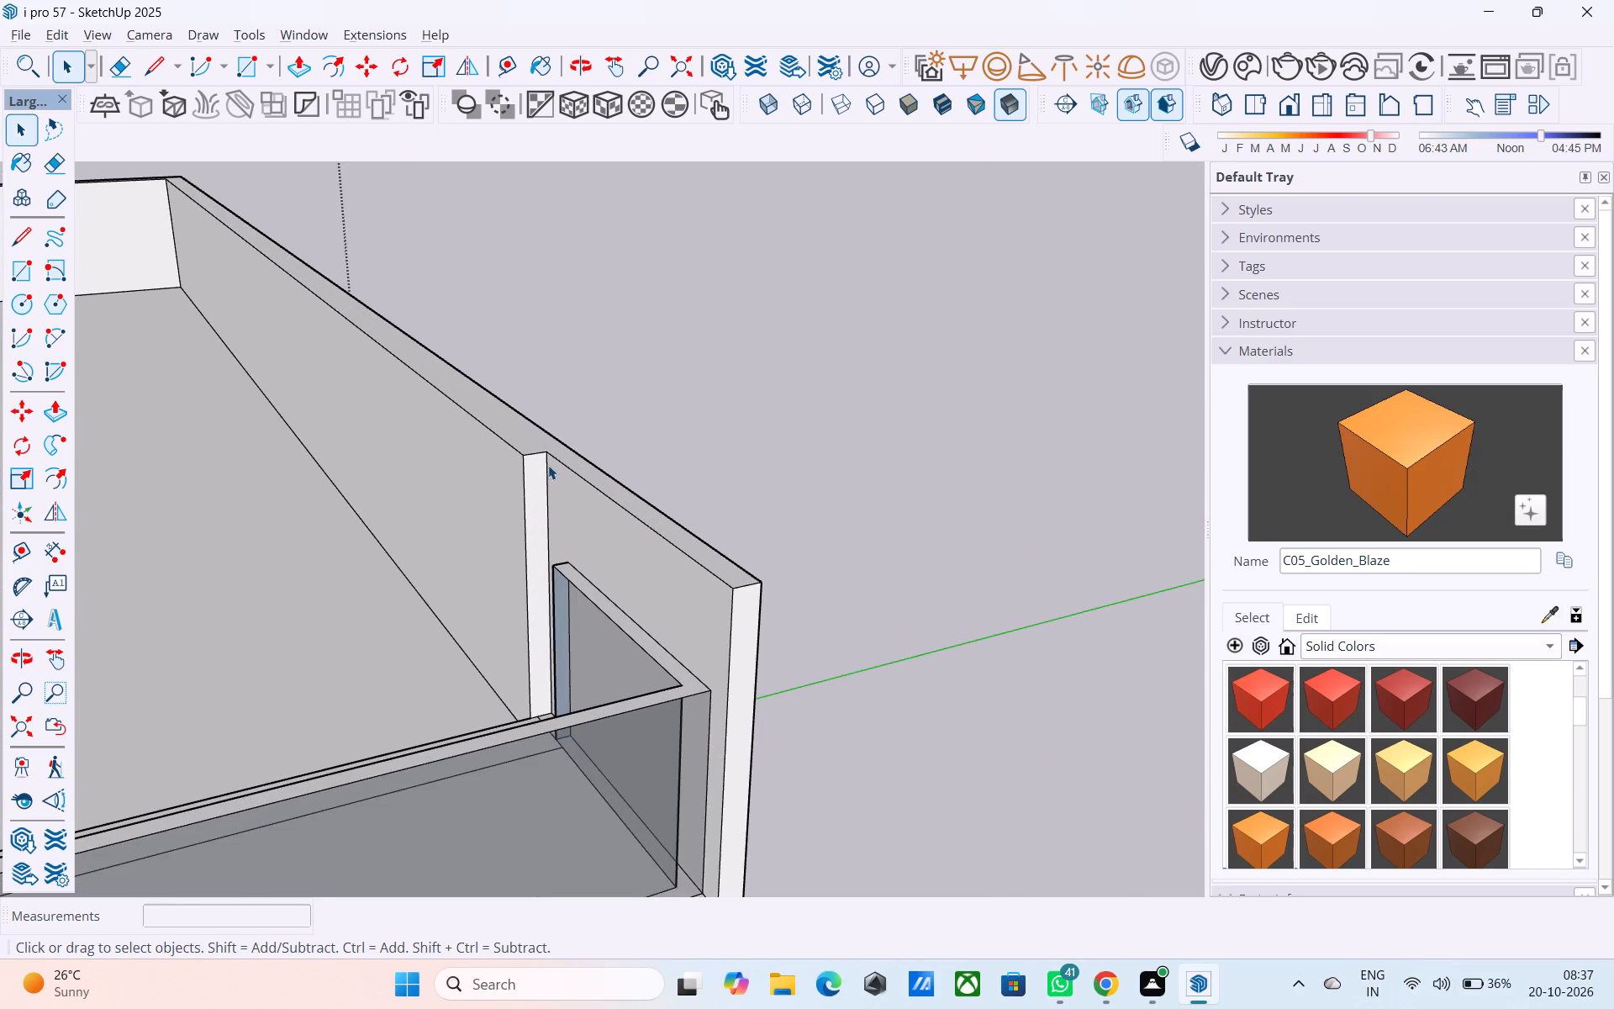
pyautogui.scroll(-5, 548, 463)
pyautogui.press('l')
pyautogui.scroll(-1, 552, 468)
pyautogui.keyDown('shift'); pyautogui.moveTo(552, 468); pyautogui.dragTo(604, 606, button='middle'); pyautogui.keyUp('shift')
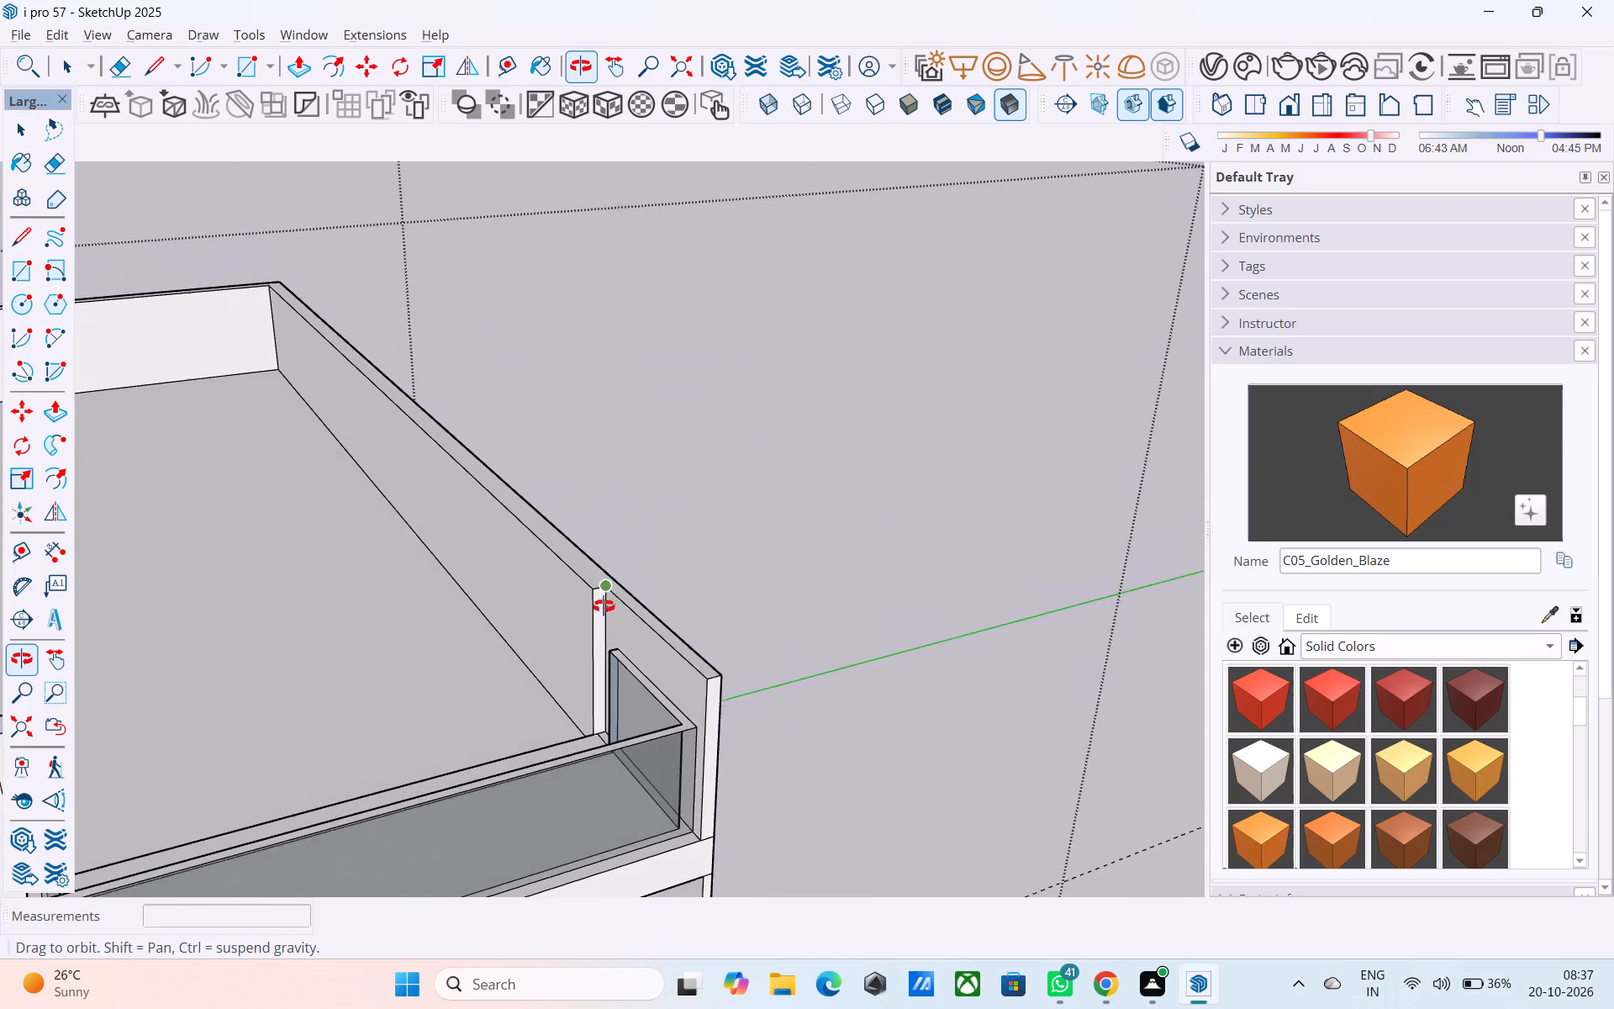
pyautogui.keyDown('shift'); pyautogui.moveTo(604, 606); pyautogui.dragTo(589, 601, button='middle'); pyautogui.keyUp('shift')
pyautogui.click(618, 589)
pyautogui.scroll(3, 290, 281)
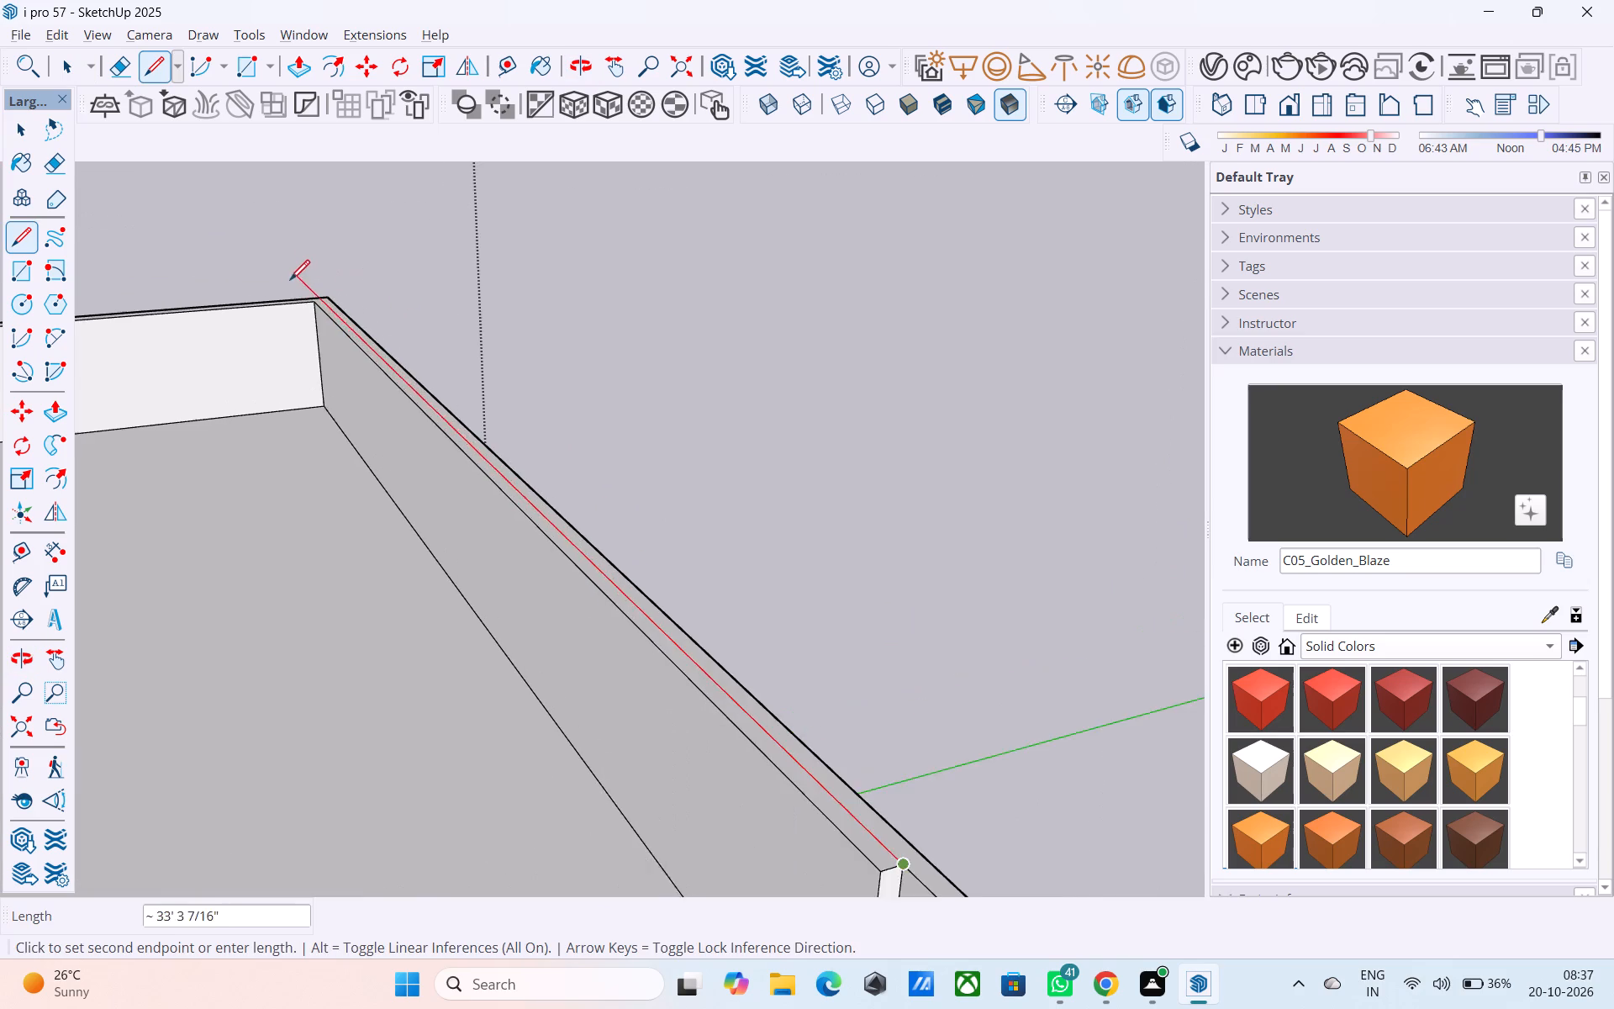
pyautogui.scroll(14, 290, 282)
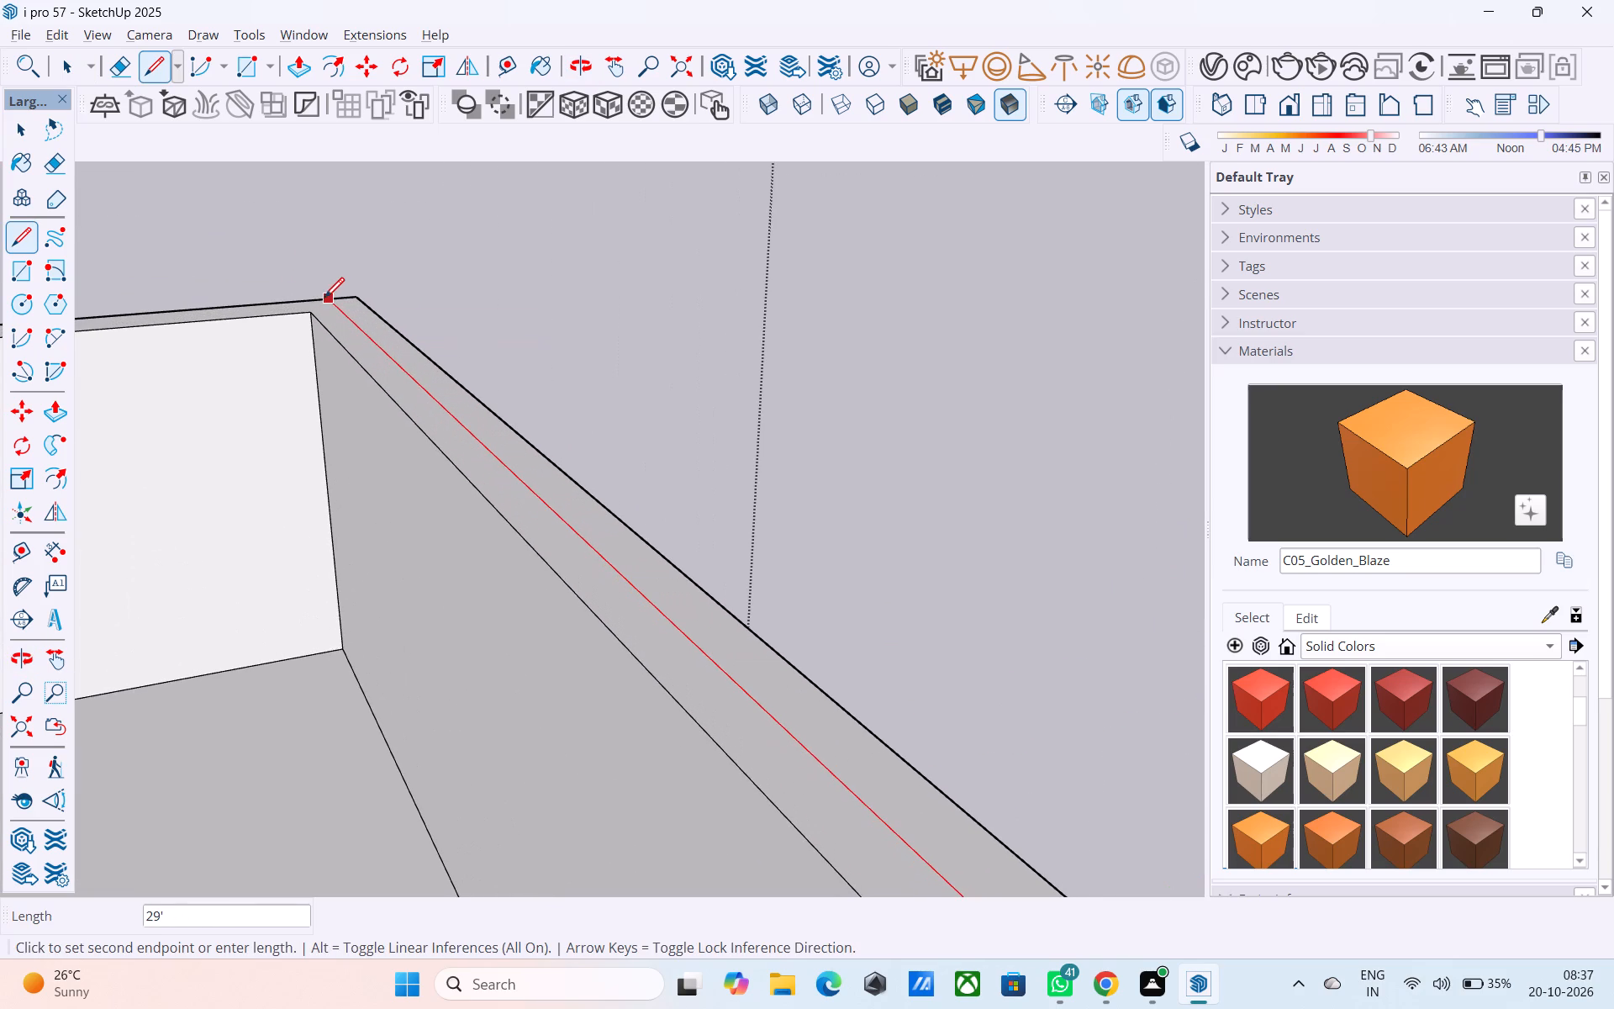
pyautogui.click(324, 298)
# Pull the outer strip of the side parapet's top face up 4'.
pyautogui.scroll(-20, 313, 275)
pyautogui.scroll(-2, 313, 275)
pyautogui.scroll(1, 385, 401)
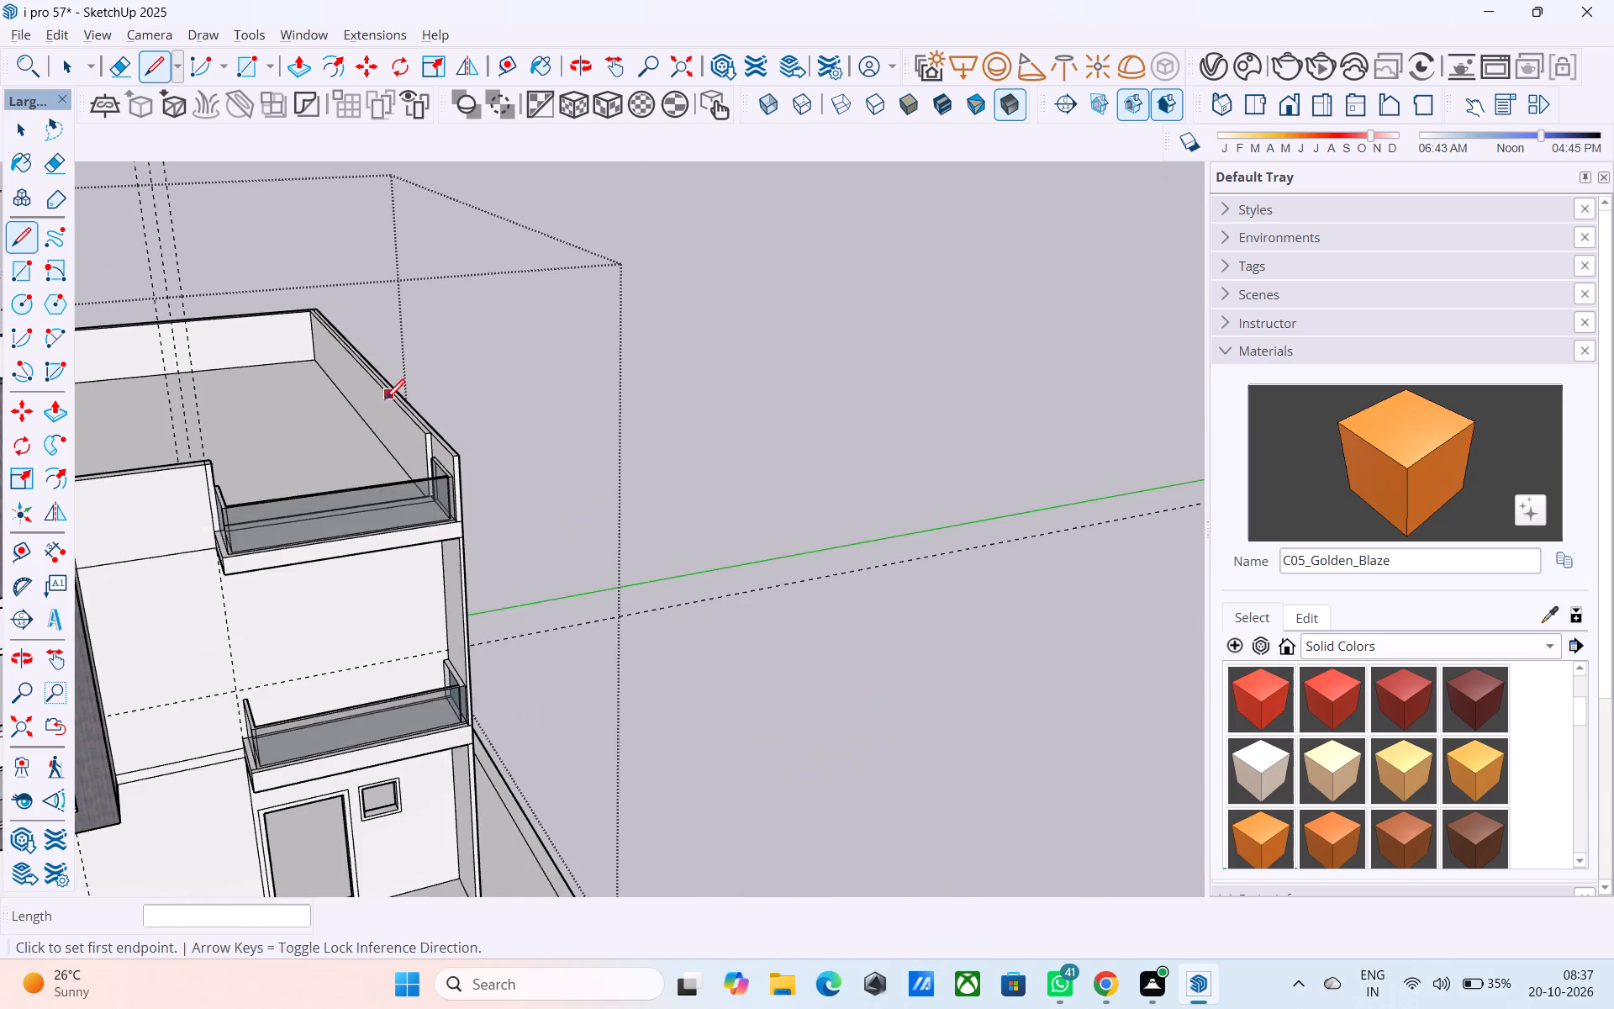
pyautogui.scroll(9, 385, 401)
pyautogui.scroll(6, 493, 471)
pyautogui.press('space')
pyautogui.click(493, 466)
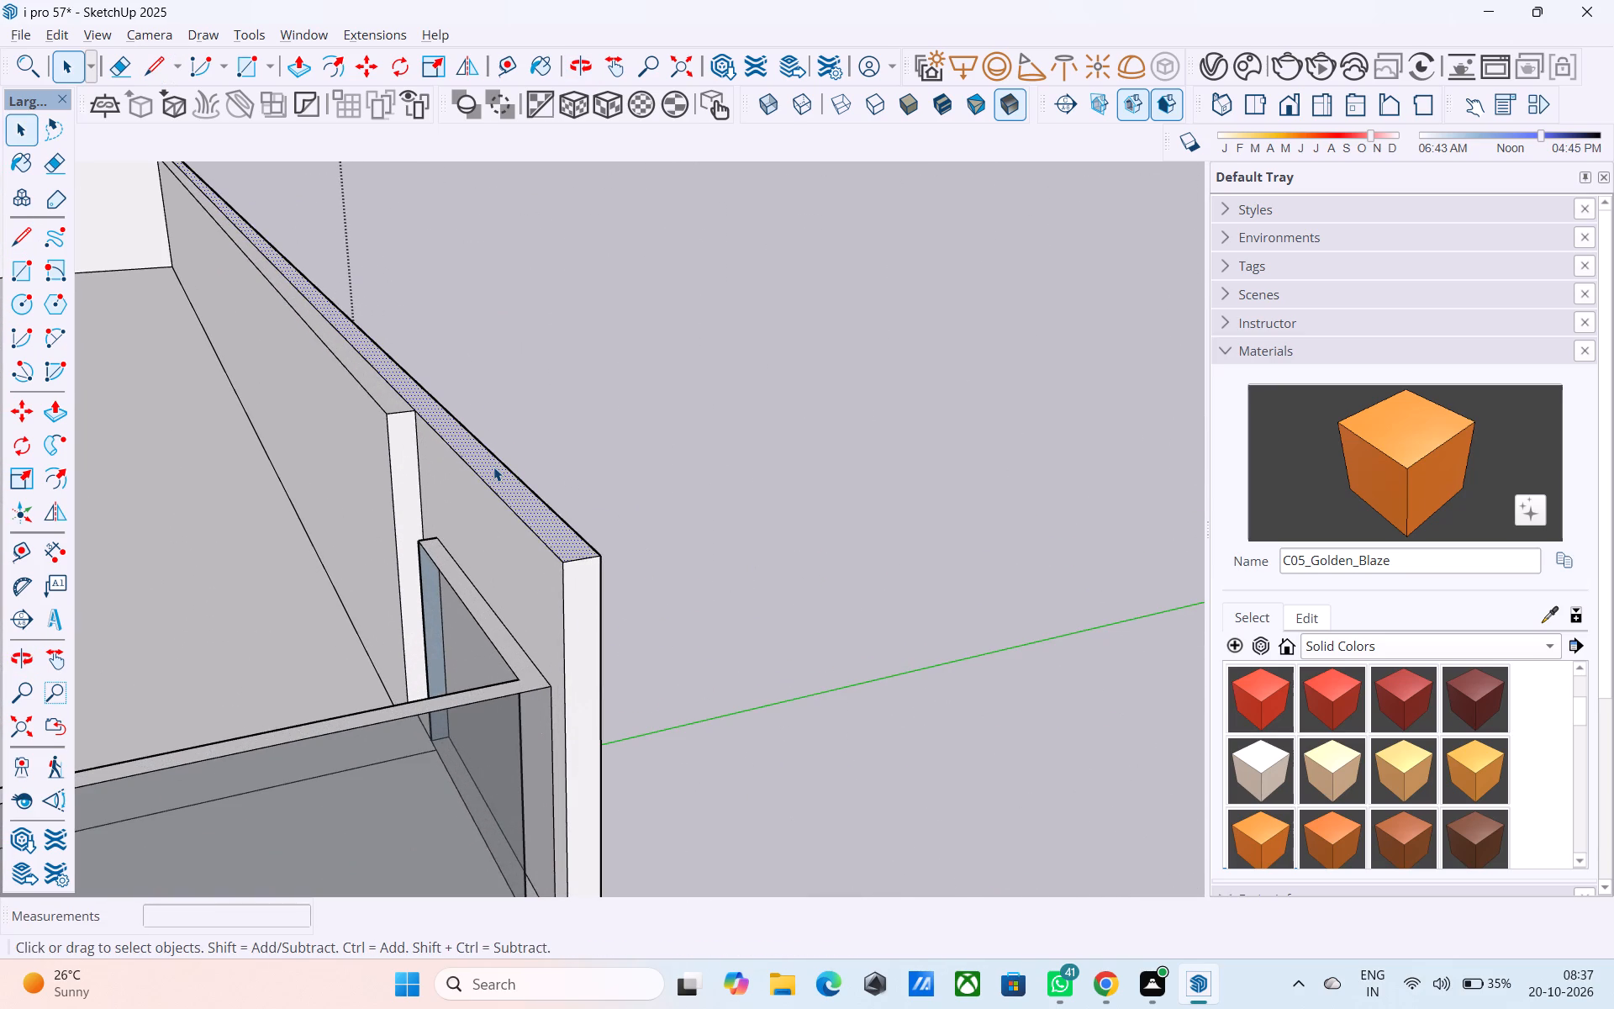
pyautogui.press('p')
pyautogui.click(493, 467)
pyautogui.scroll(-5, 472, 375)
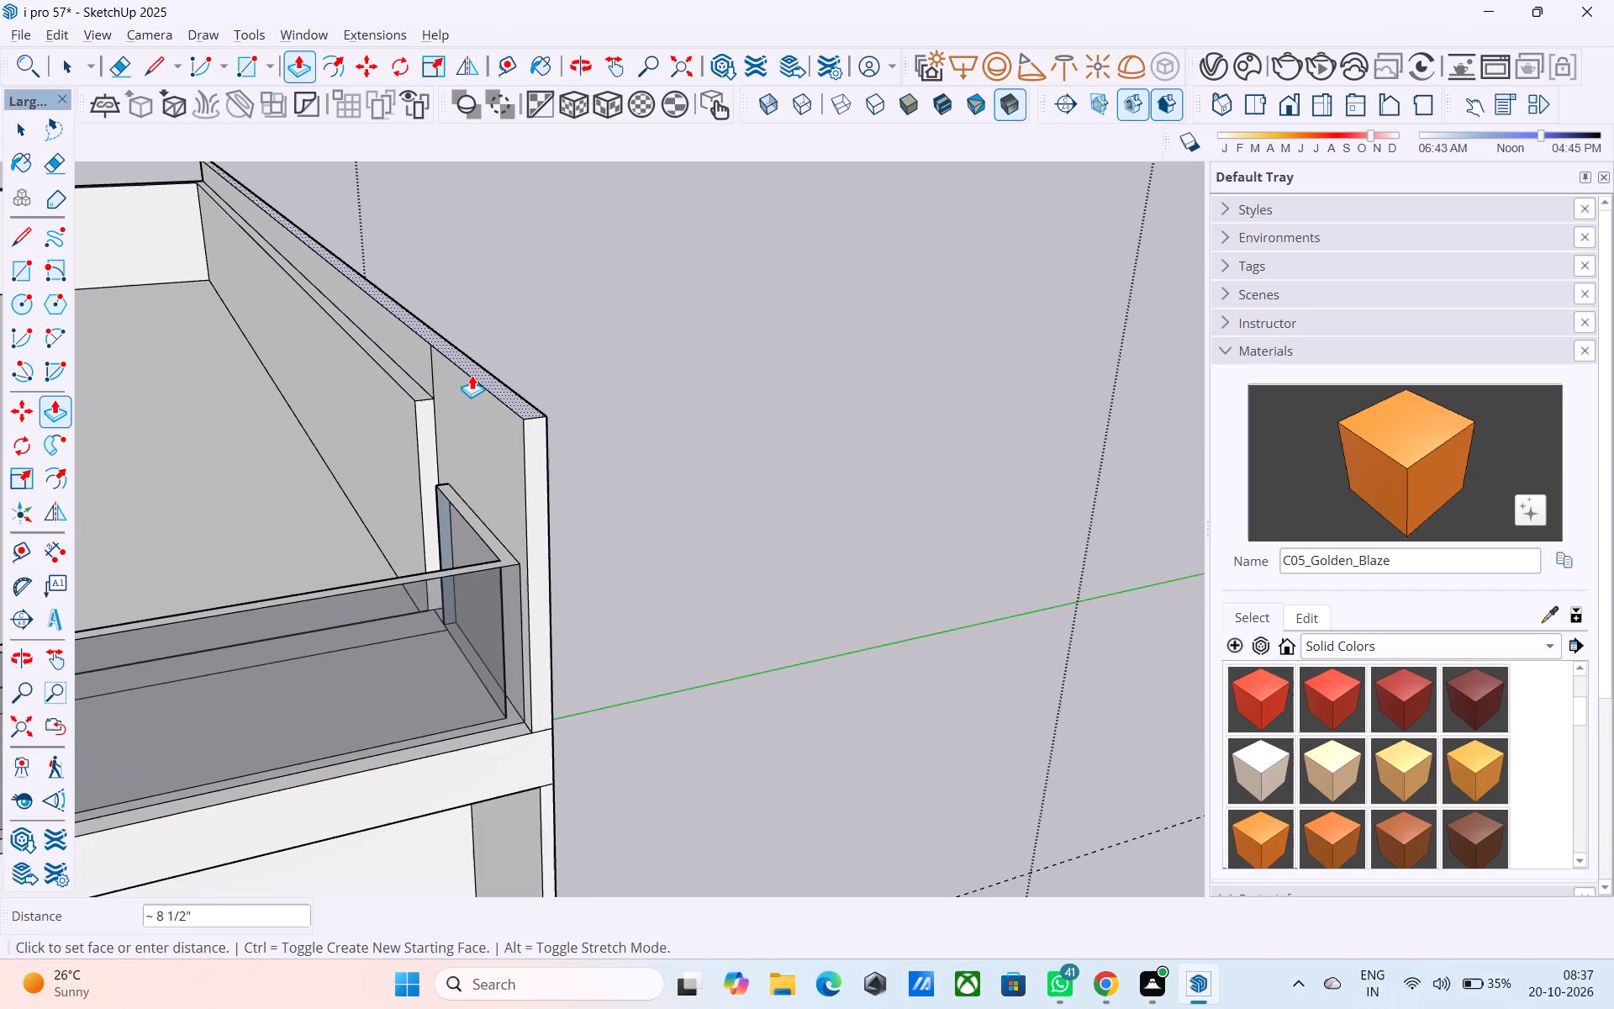
pyautogui.write("6'")
pyautogui.press('Return')
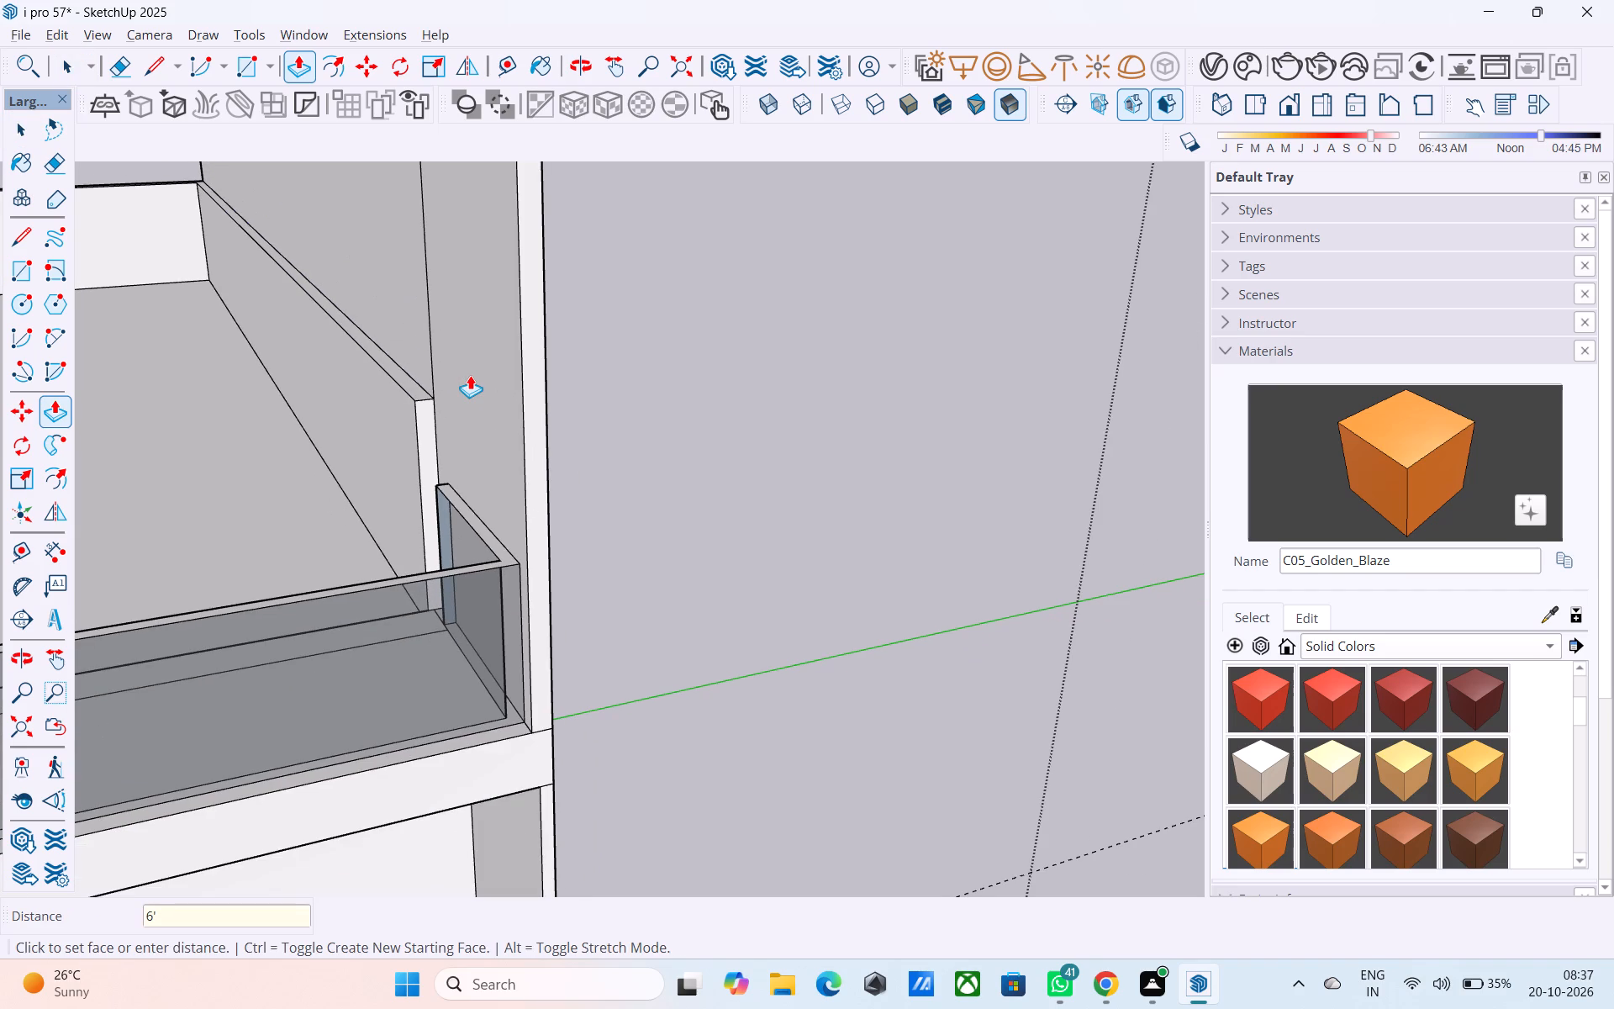
pyautogui.write("4'")
pyautogui.press('Return')
# Erase the leftover vertical edge on the raised side wall's inner face above the balcony.
pyautogui.scroll(-11, 470, 375)
pyautogui.scroll(-6, 375, 457)
pyautogui.moveTo(397, 483); pyautogui.dragTo(426, 335, button='middle')
pyautogui.scroll(7, 435, 342)
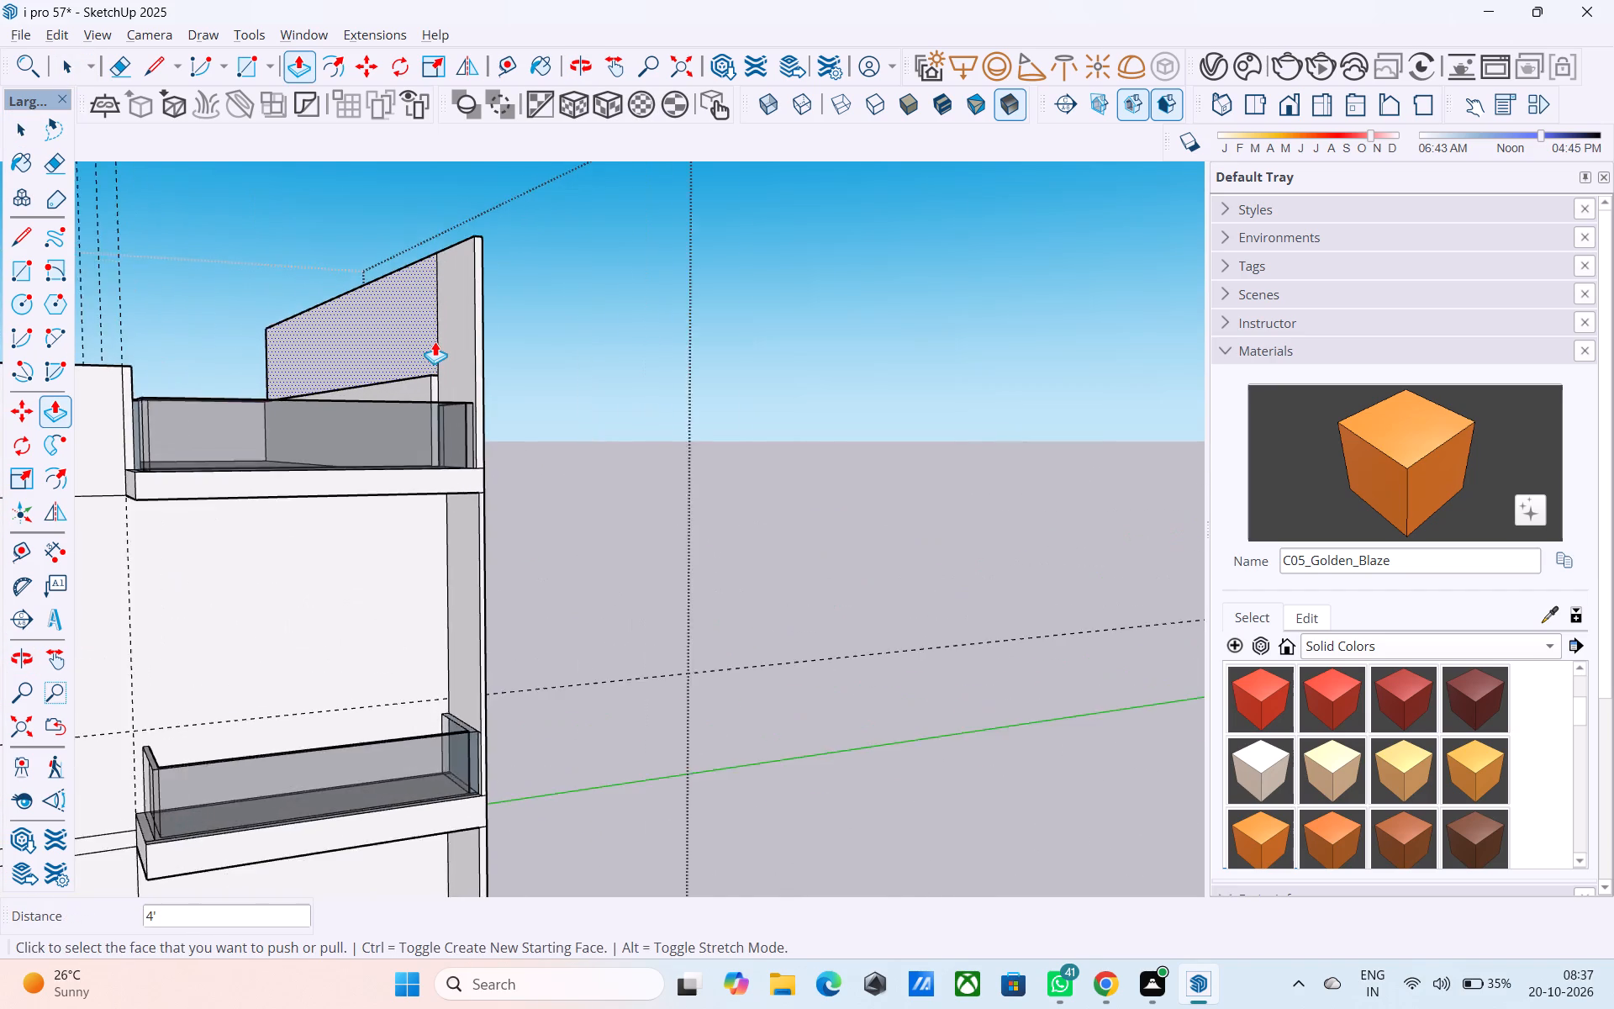
pyautogui.scroll(2, 435, 341)
pyautogui.press('e')
pyautogui.moveTo(445, 337); pyautogui.dragTo(425, 324)
pyautogui.press('space')
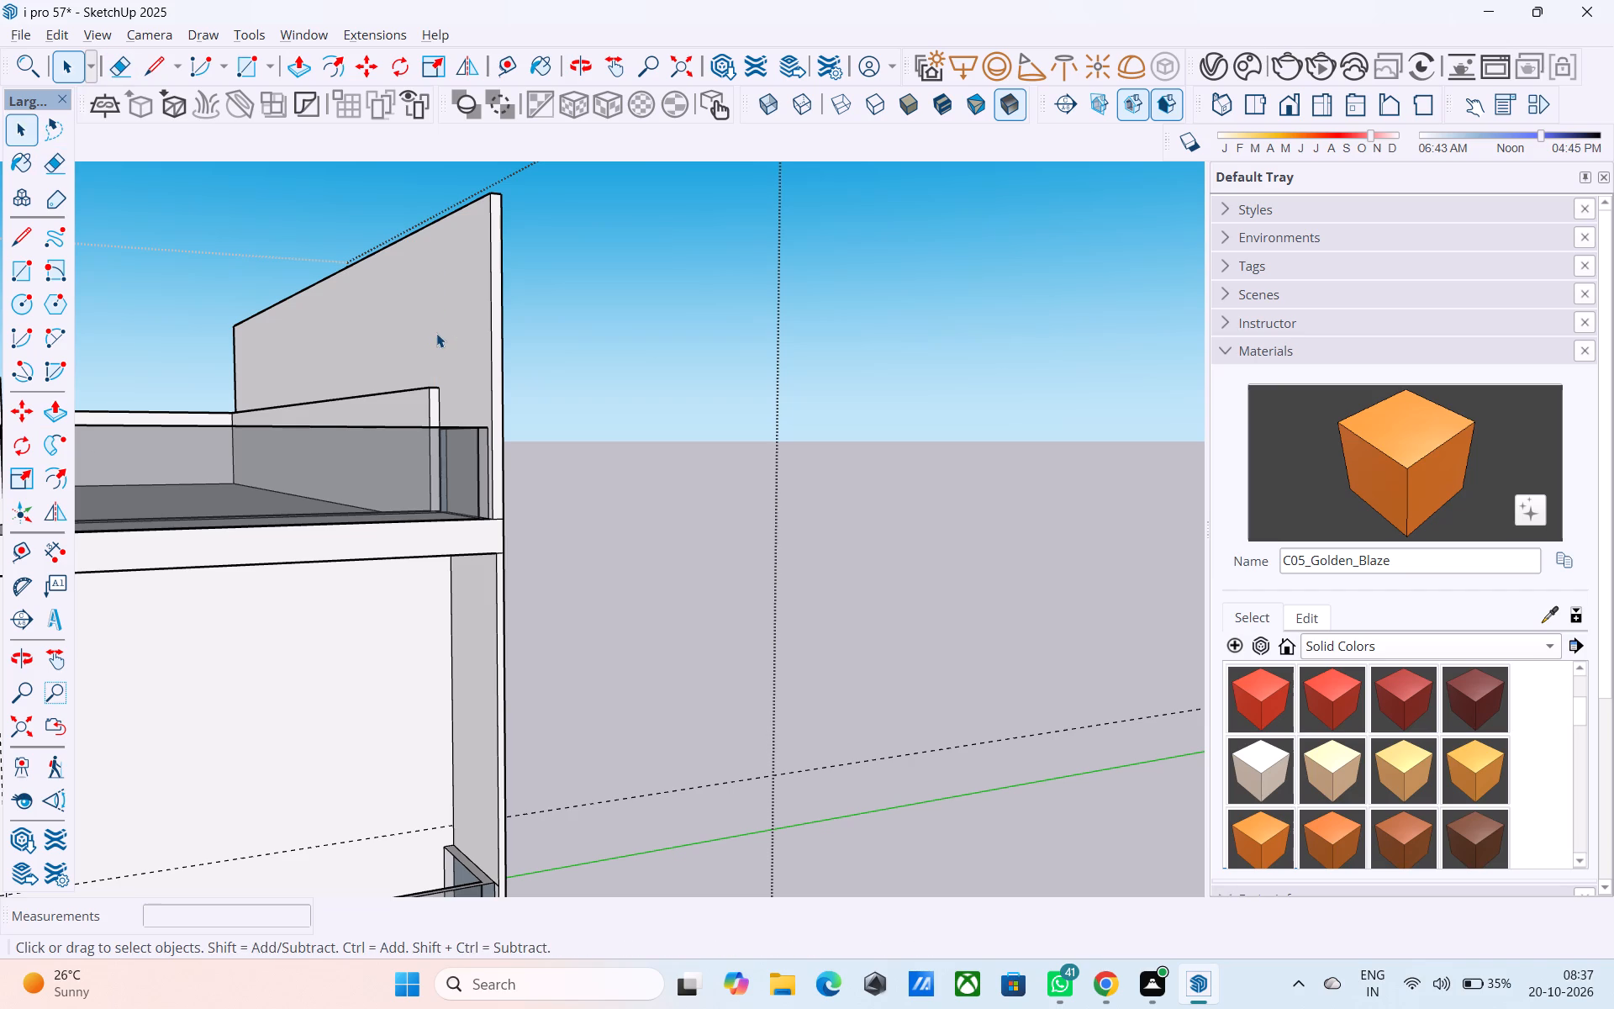
# Paint the side wall's inner face at roof, first-floor and ground-floor levels with the Wood_Veneer_15_1K material.
pyautogui.click(1314, 648)
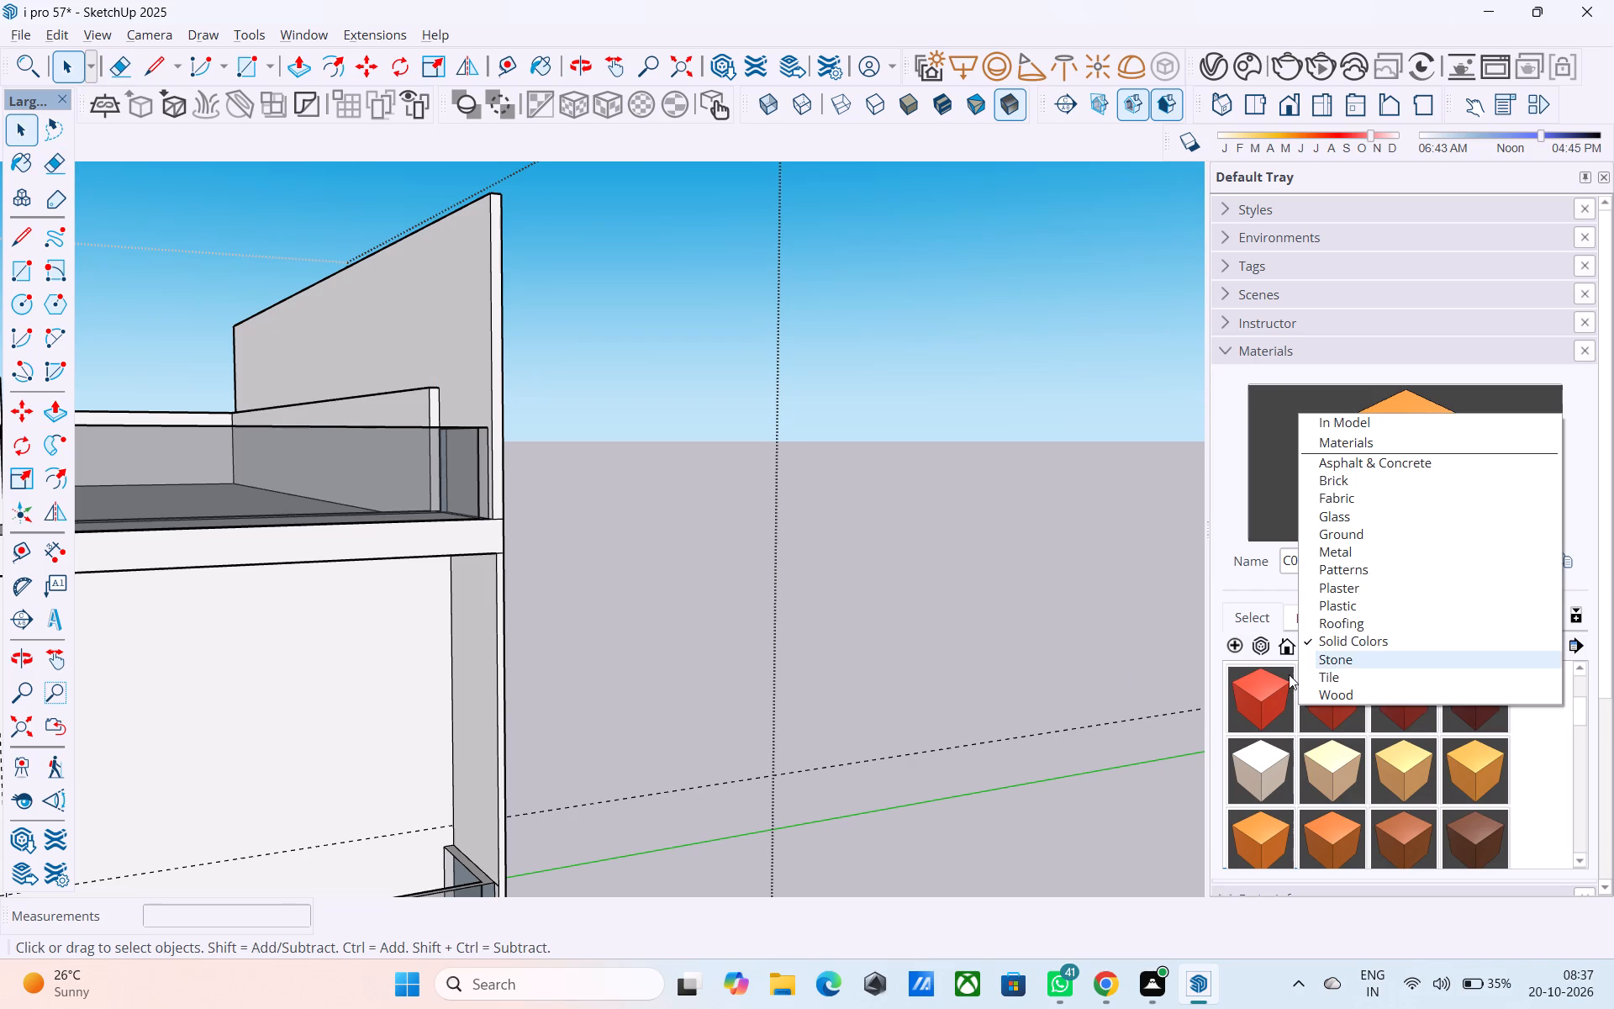
pyautogui.click(1329, 690)
pyautogui.click(1347, 781)
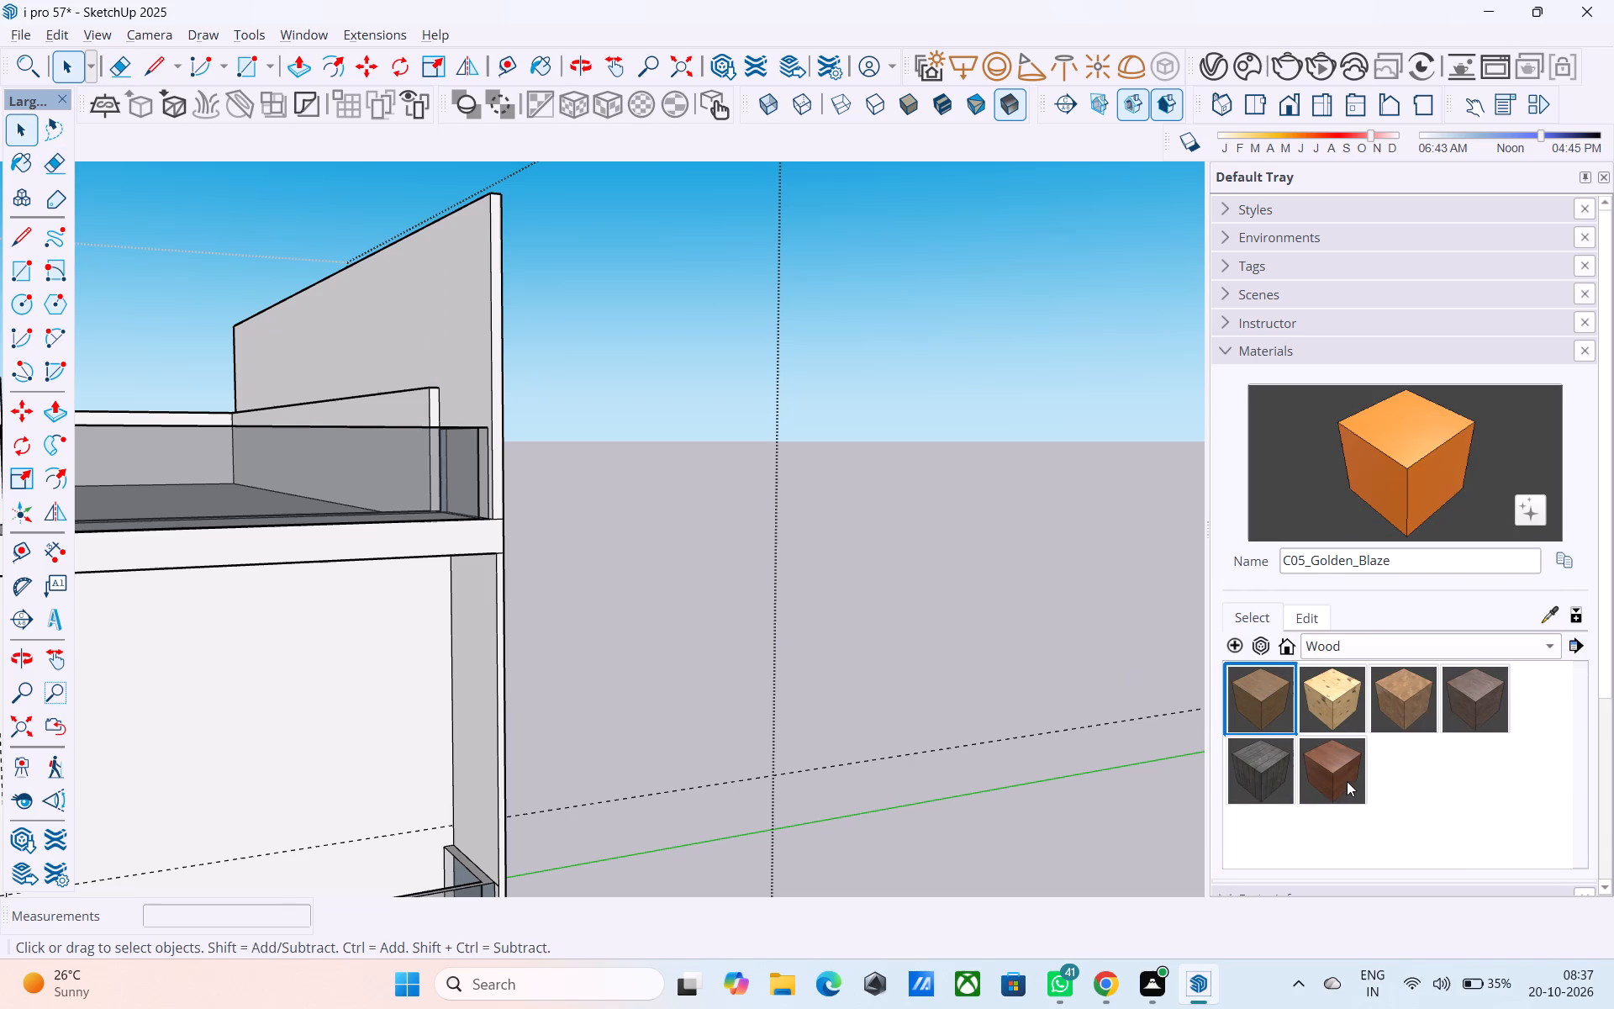
pyautogui.click(437, 314)
pyautogui.scroll(-1, 574, 409)
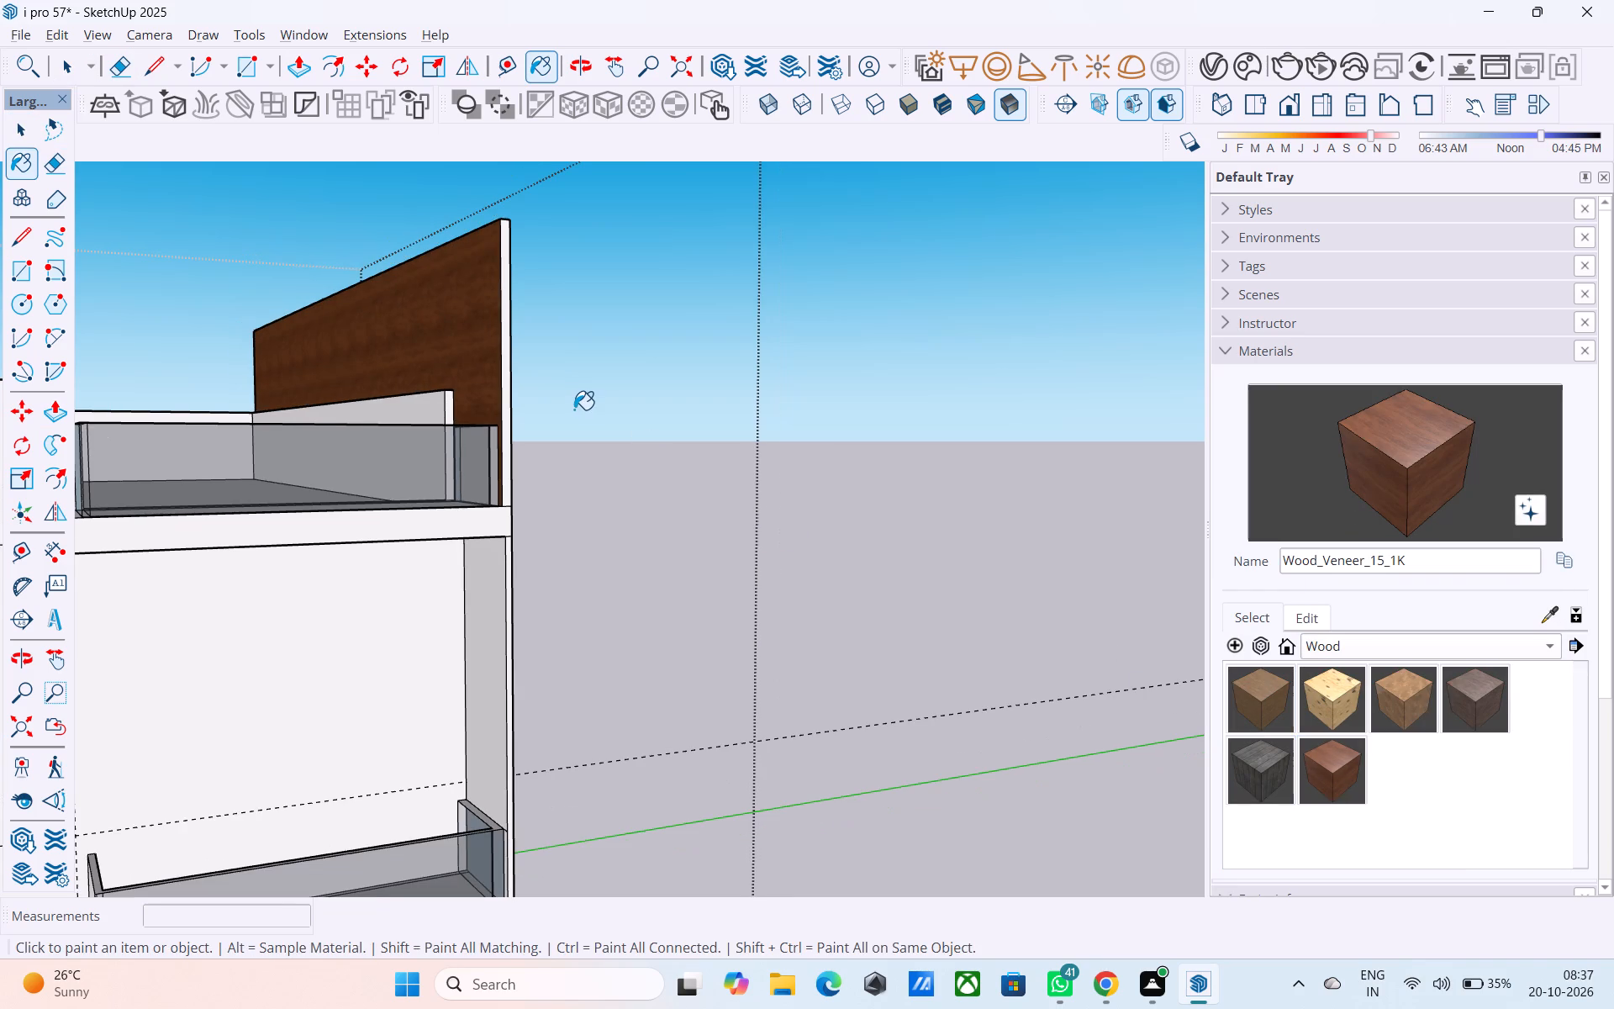
pyautogui.scroll(-3, 574, 410)
pyautogui.moveTo(574, 410); pyautogui.dragTo(711, 445, button='middle')
pyautogui.click(692, 577)
pyautogui.scroll(-10, 704, 506)
pyautogui.scroll(7, 774, 707)
pyautogui.click(661, 661)
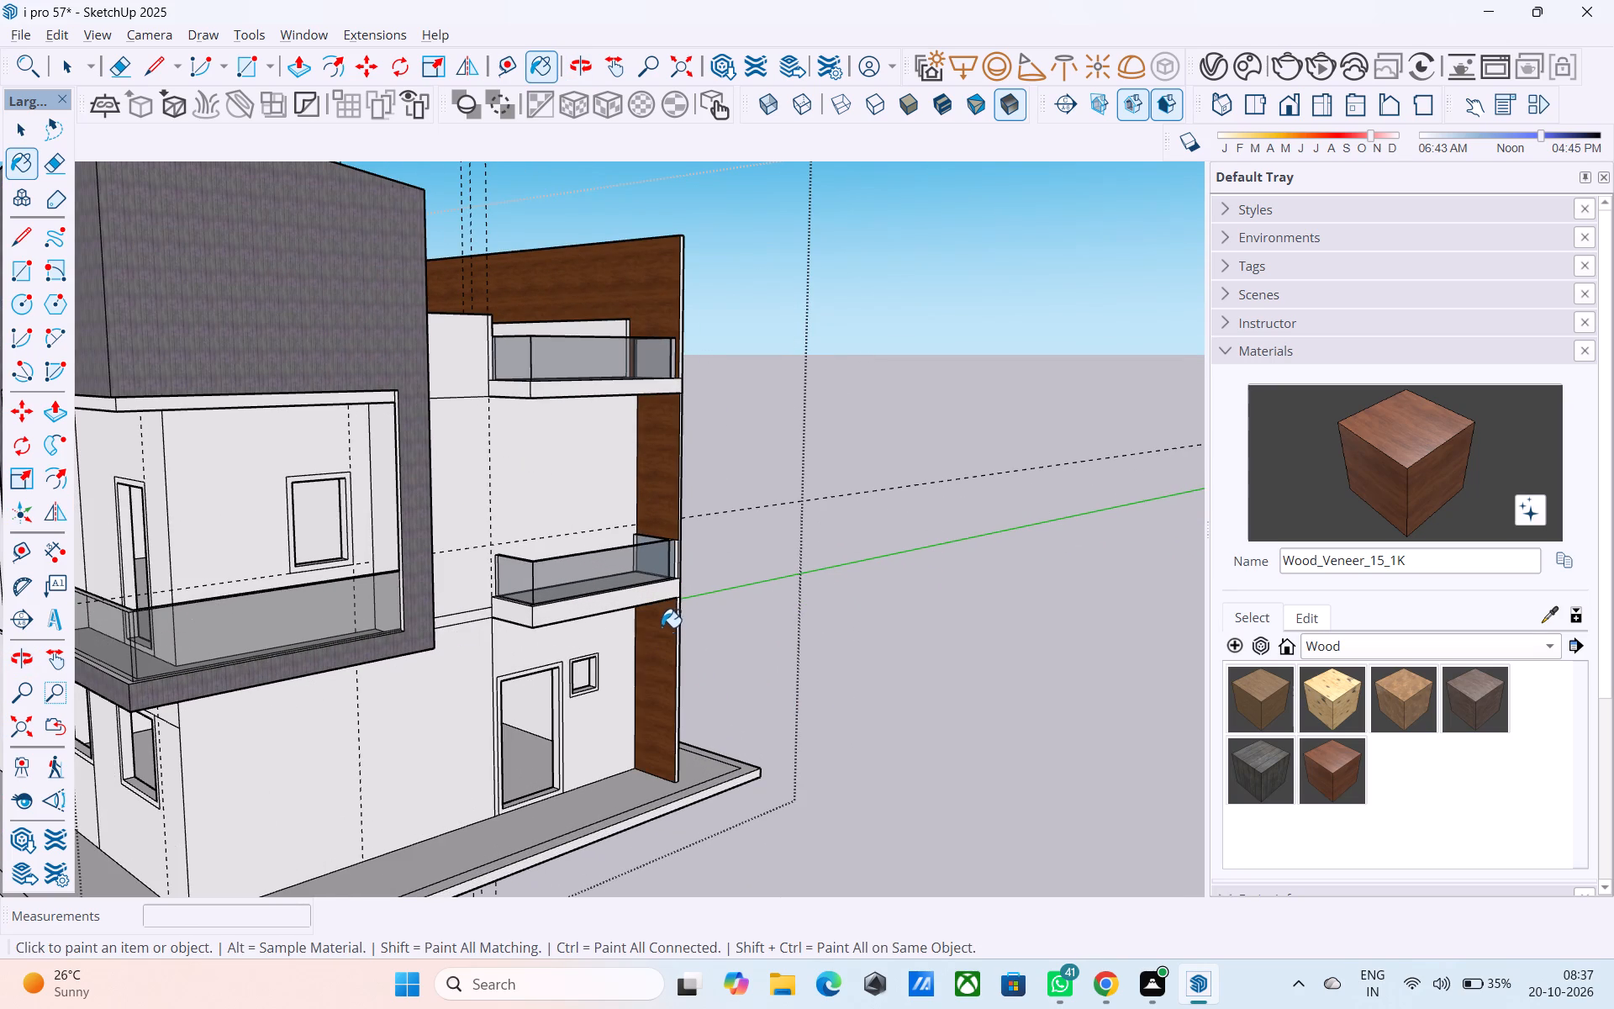
pyautogui.scroll(2, 665, 575)
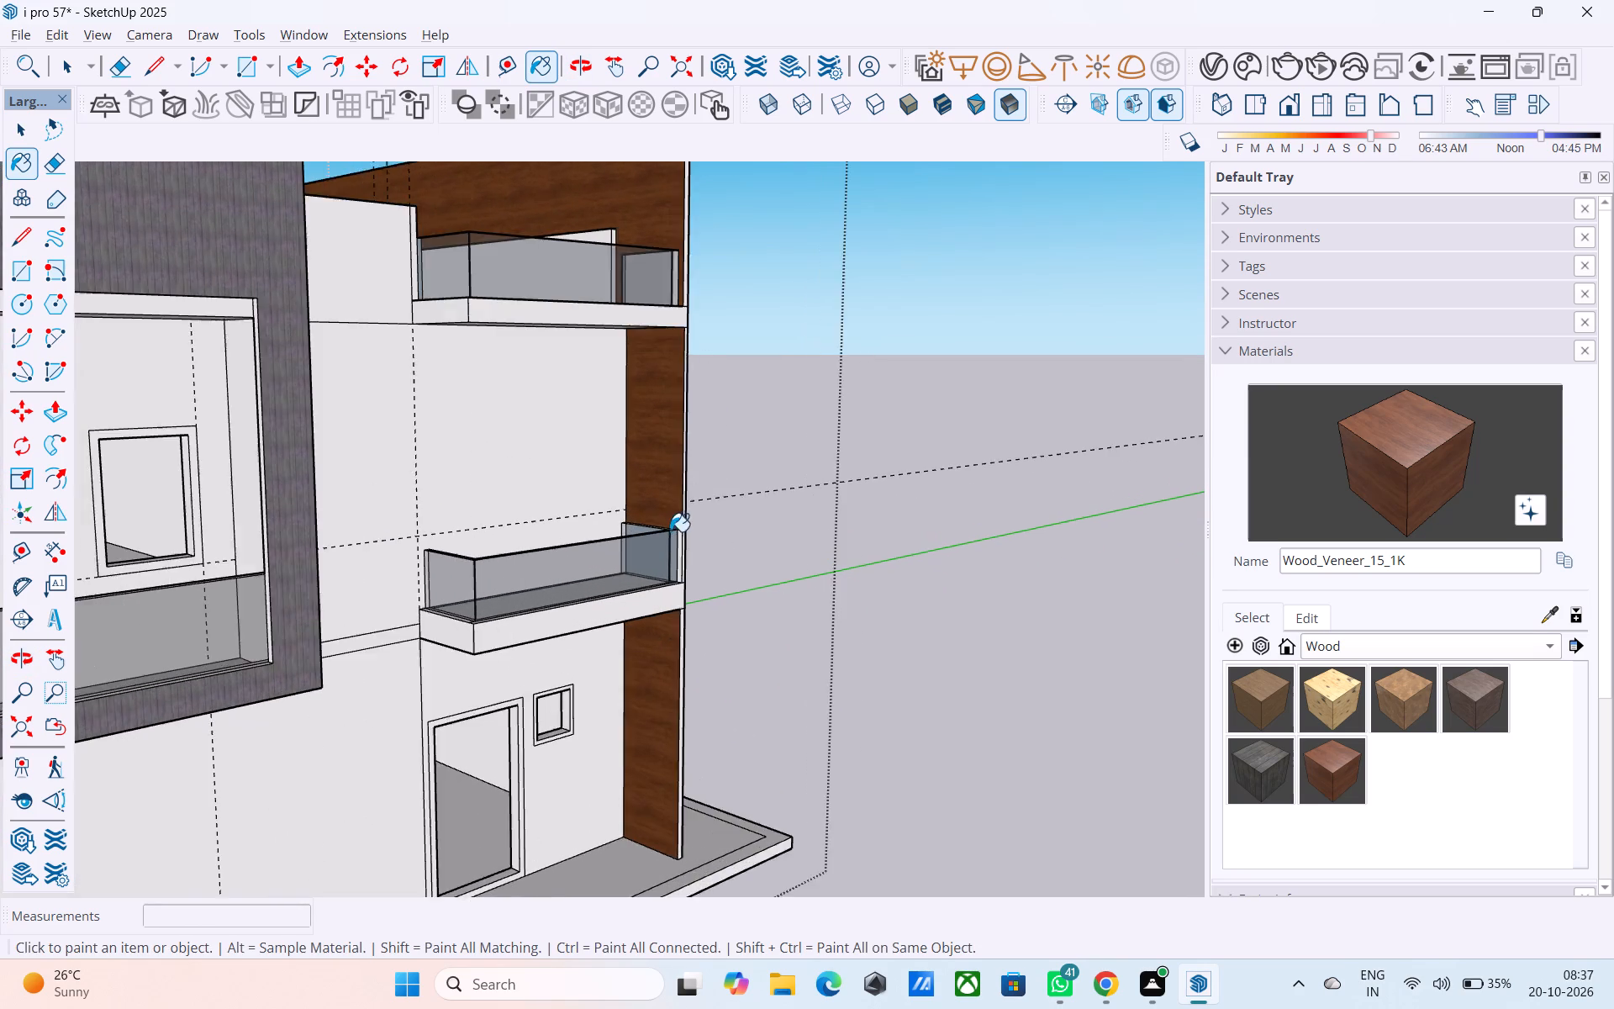
# Paint the unpainted strip of the side wall beside the first-floor balcony railing with the Wood_Veneer_15_1K material.
pyautogui.scroll(20, 670, 531)
pyautogui.scroll(4, 670, 531)
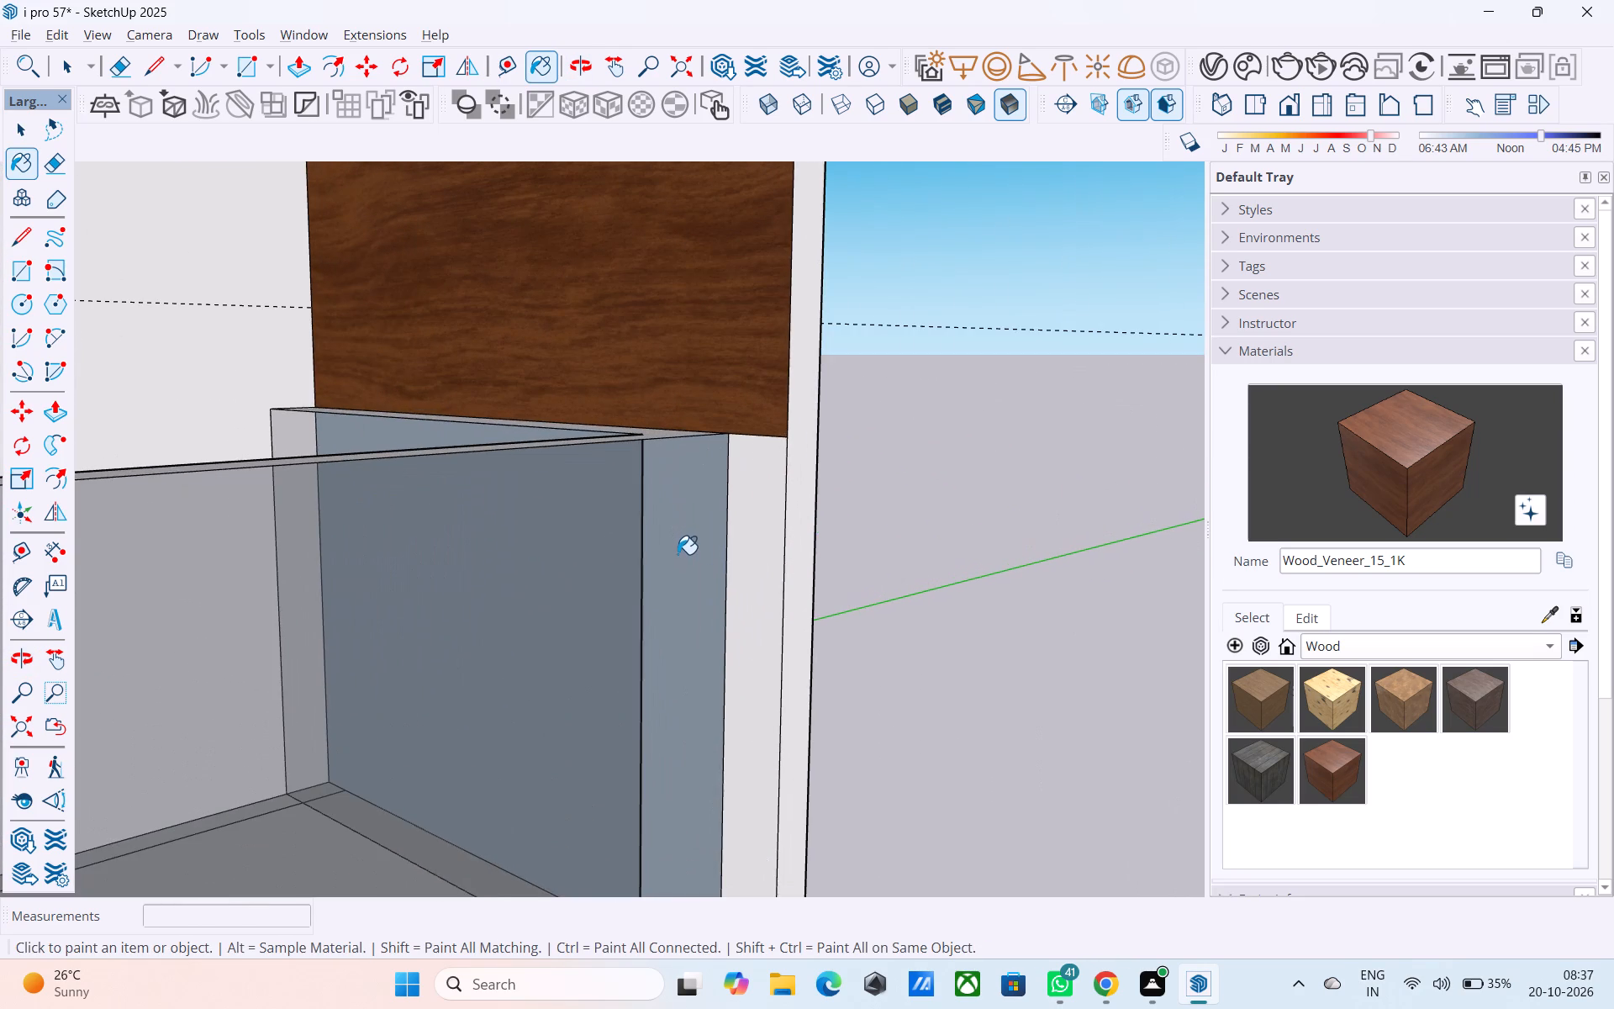
pyautogui.moveTo(678, 553); pyautogui.dragTo(625, 699, button='middle')
pyautogui.click(780, 523)
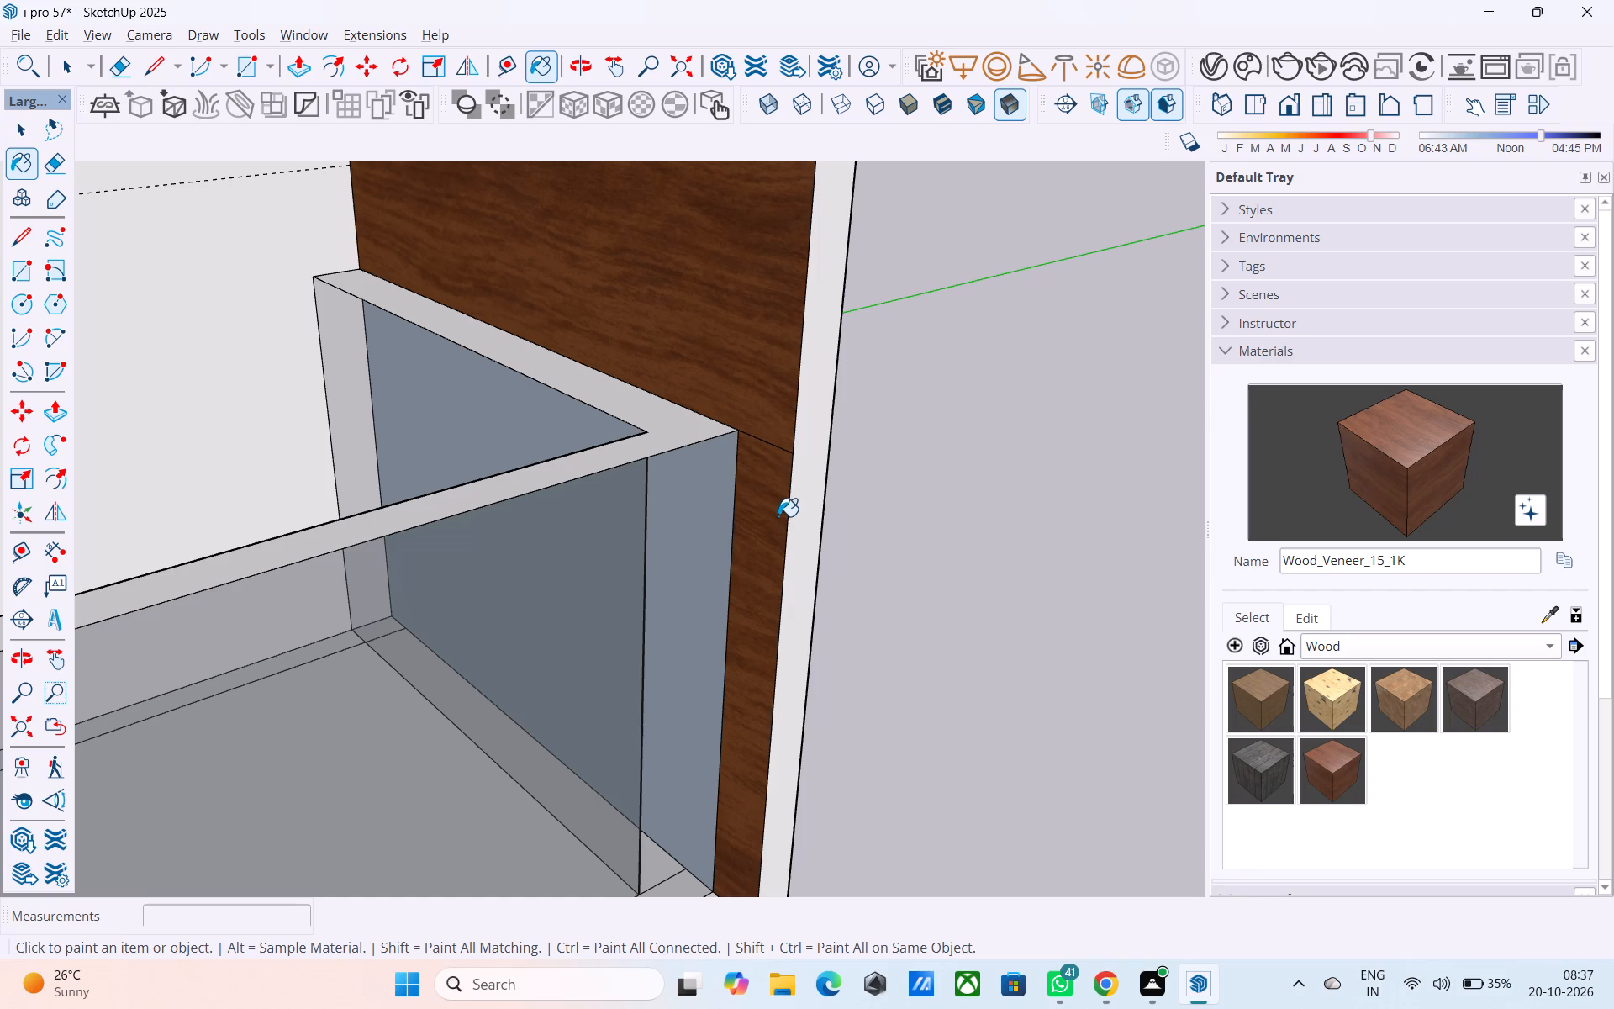
# Erase the seam in the wood cladding beside the first-floor railing and the slab lines crossing the side wall's front edge.
pyautogui.press('e')
pyautogui.moveTo(767, 458); pyautogui.dragTo(776, 414)
pyautogui.scroll(-10, 773, 404)
pyautogui.scroll(1, 718, 331)
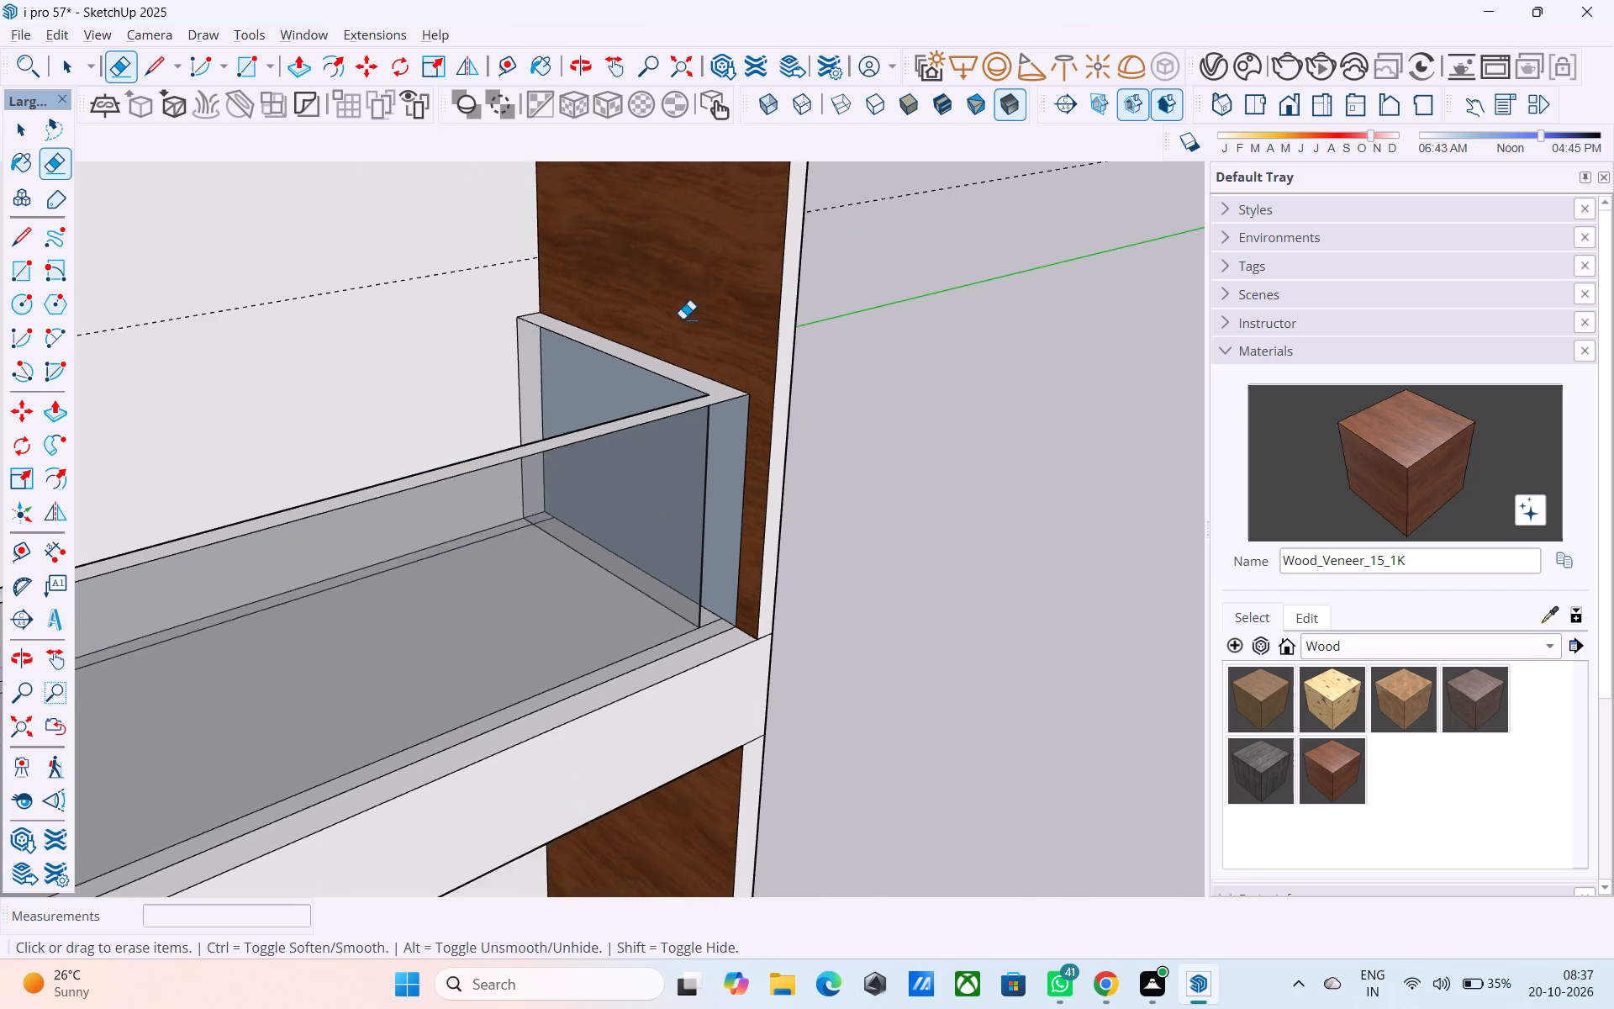
pyautogui.scroll(-5, 683, 319)
pyautogui.scroll(16, 716, 511)
pyautogui.click(733, 504)
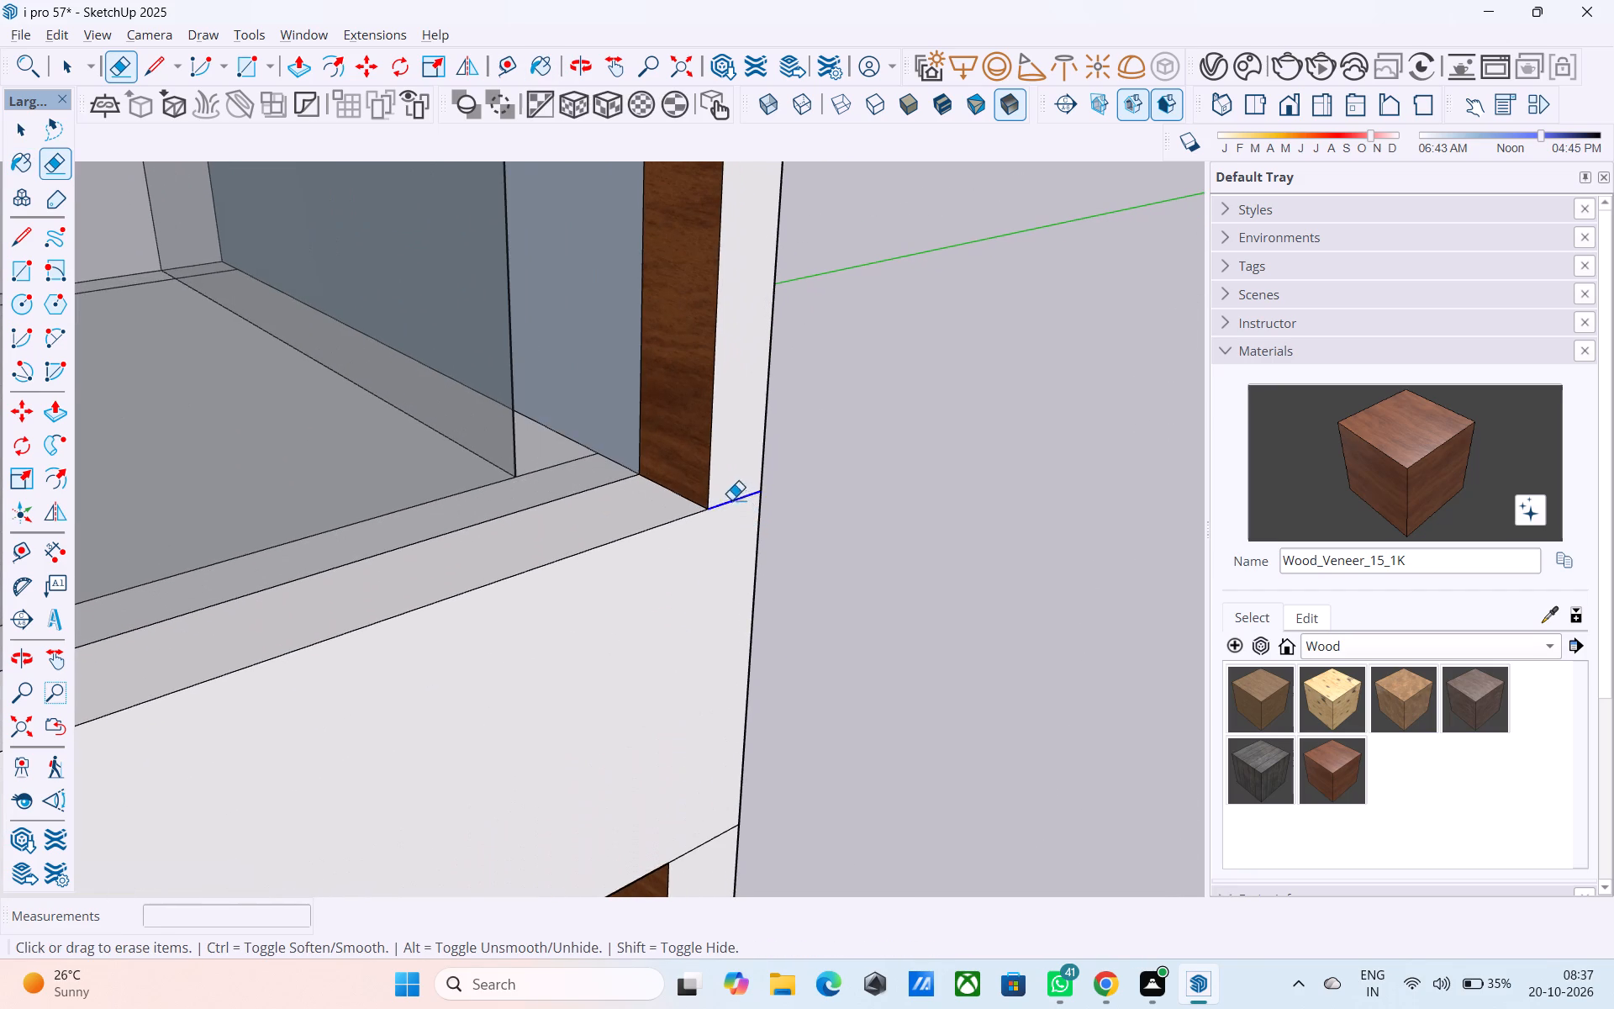
pyautogui.scroll(-11, 730, 431)
pyautogui.scroll(4, 757, 589)
pyautogui.scroll(-5, 690, 563)
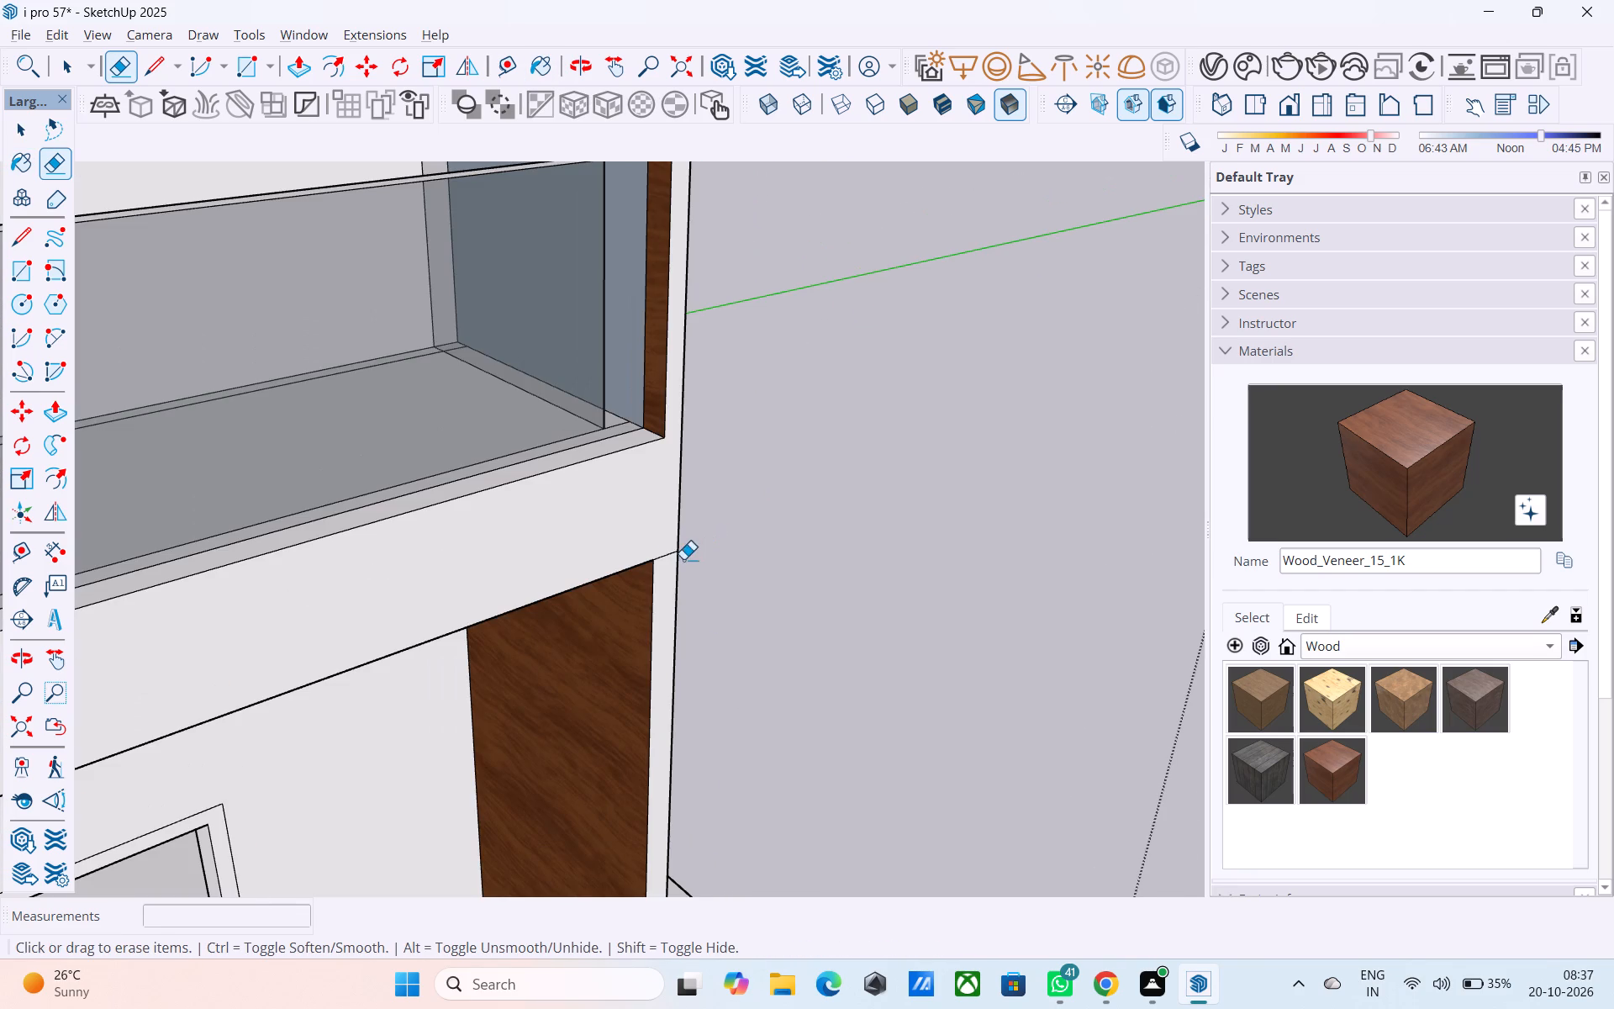
pyautogui.click(667, 557)
# Examine the side balconies and the wood-clad side wall from below and from above.
pyautogui.scroll(-10, 672, 563)
pyautogui.moveTo(642, 599); pyautogui.dragTo(681, 369, button='middle')
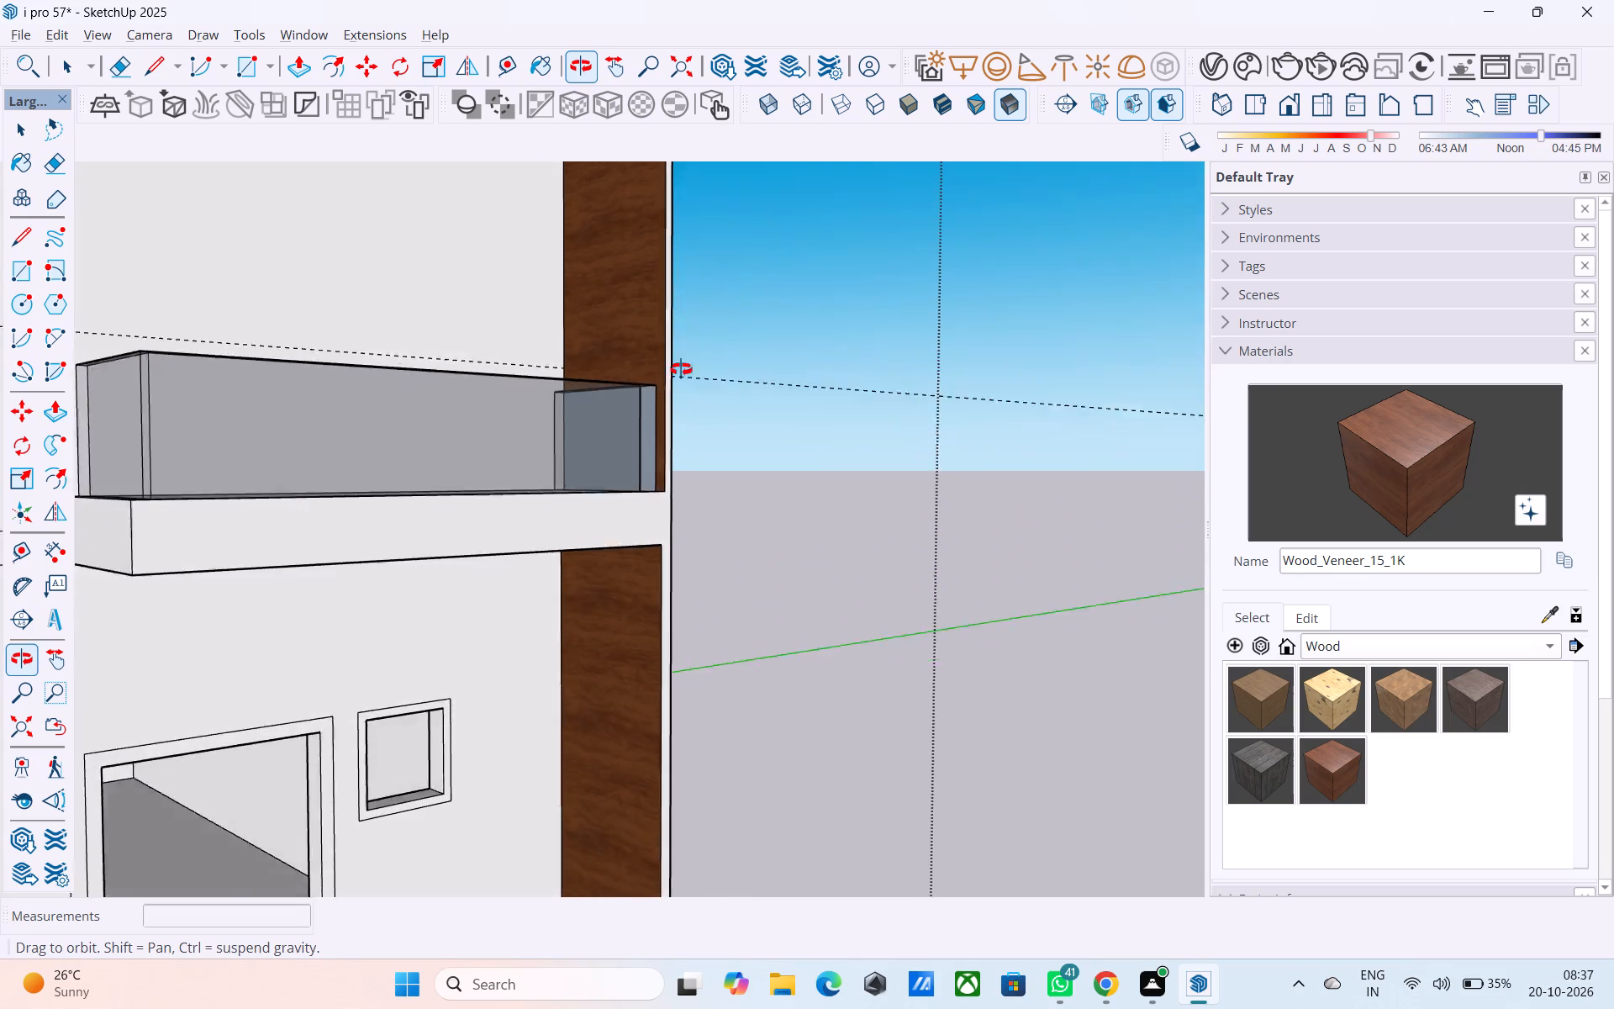
pyautogui.moveTo(681, 369); pyautogui.dragTo(688, 327, button='middle')
pyautogui.scroll(-9, 666, 476)
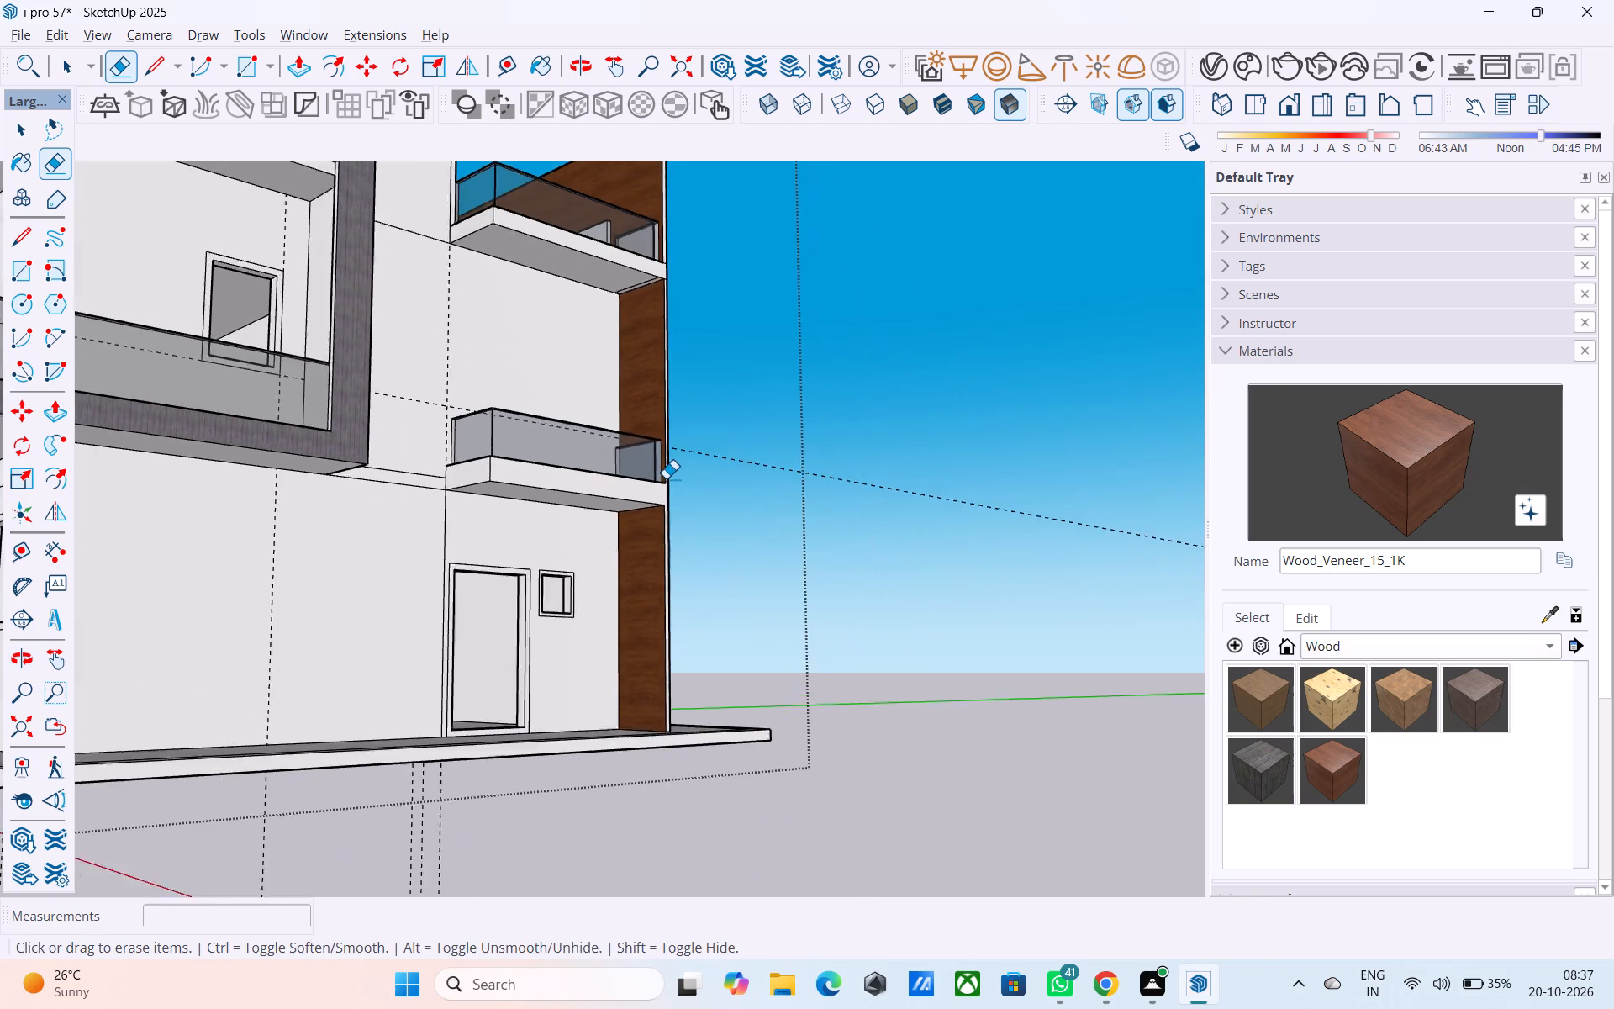
pyautogui.scroll(-1, 666, 478)
pyautogui.moveTo(646, 479); pyautogui.dragTo(593, 450, button='middle')
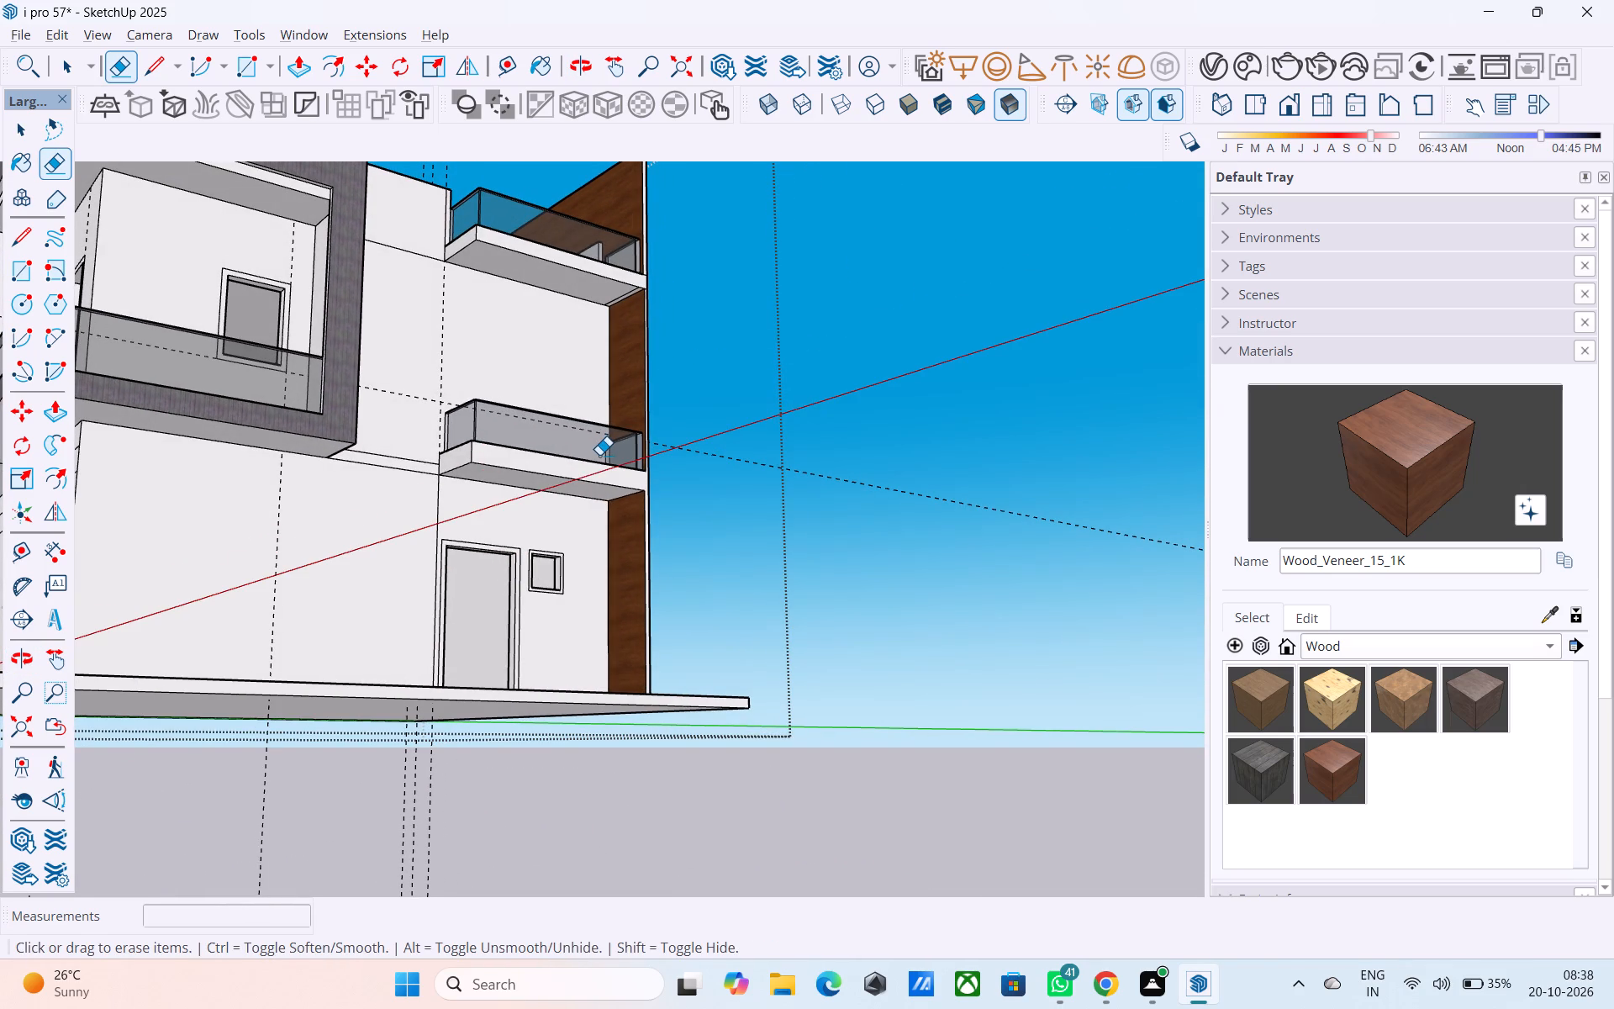
pyautogui.scroll(-5, 588, 469)
pyautogui.moveTo(579, 501); pyautogui.dragTo(724, 726, button='middle')
pyautogui.scroll(-1, 719, 716)
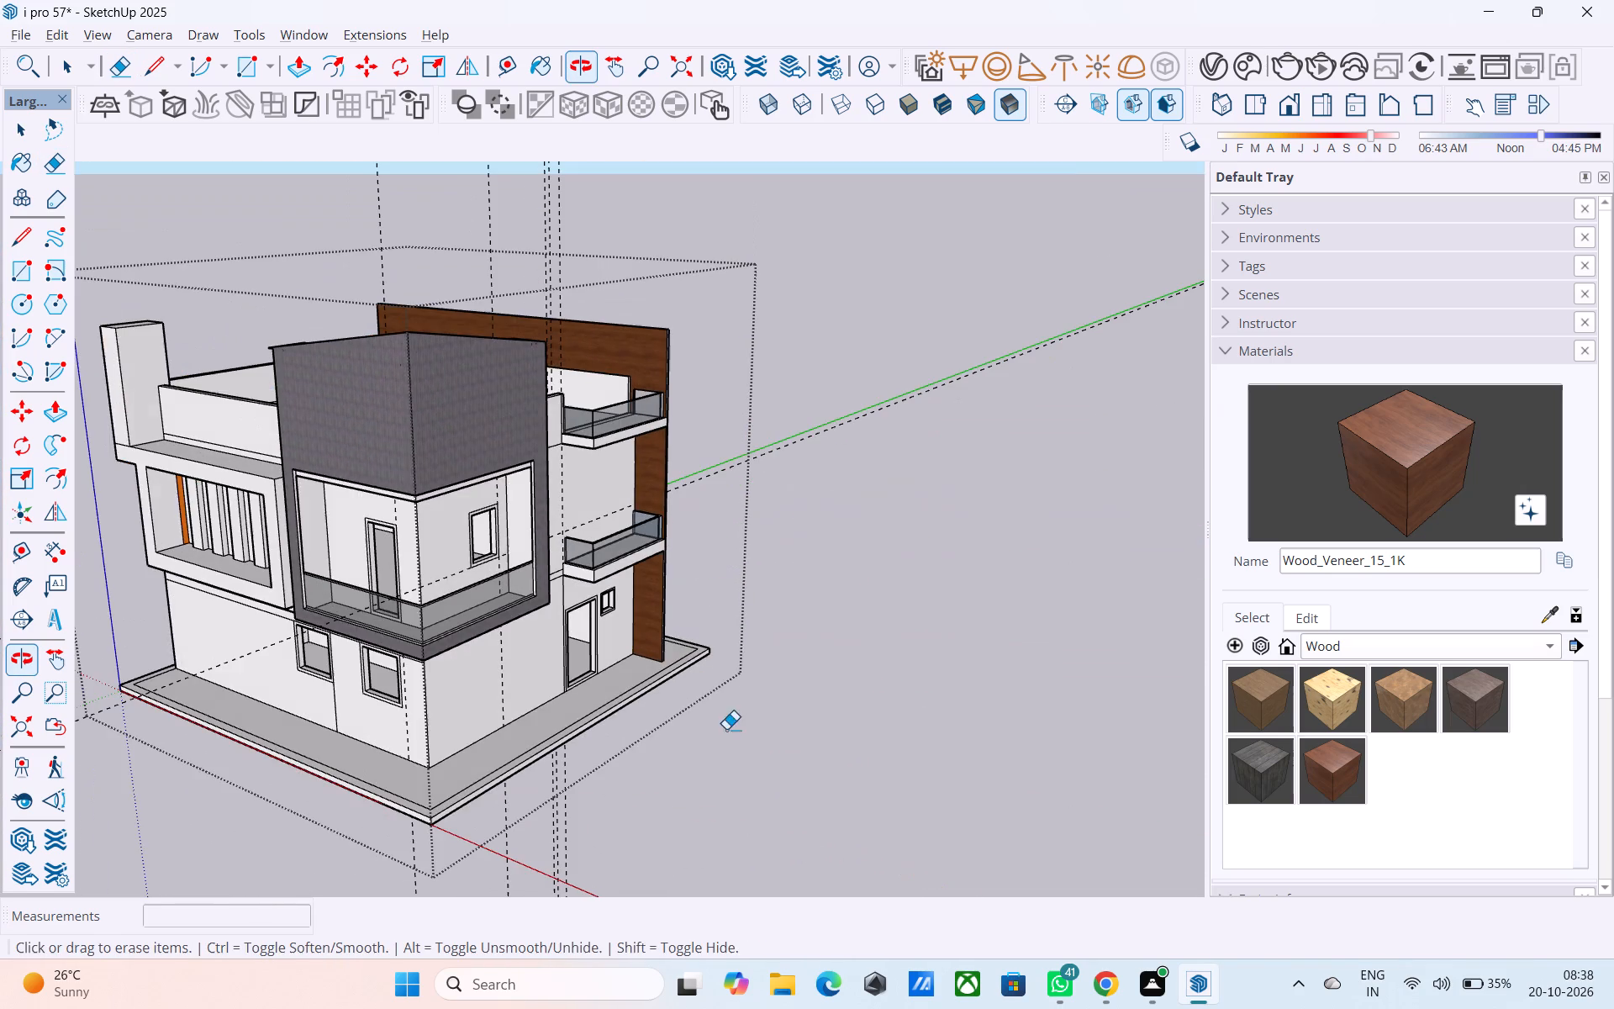
# Draw a 2' by 1' rectangle on the wood-clad side wall near its upper front corner, above the roof-level balcony.
pyautogui.scroll(5, 628, 401)
pyautogui.moveTo(631, 304); pyautogui.dragTo(676, 378, button='middle')
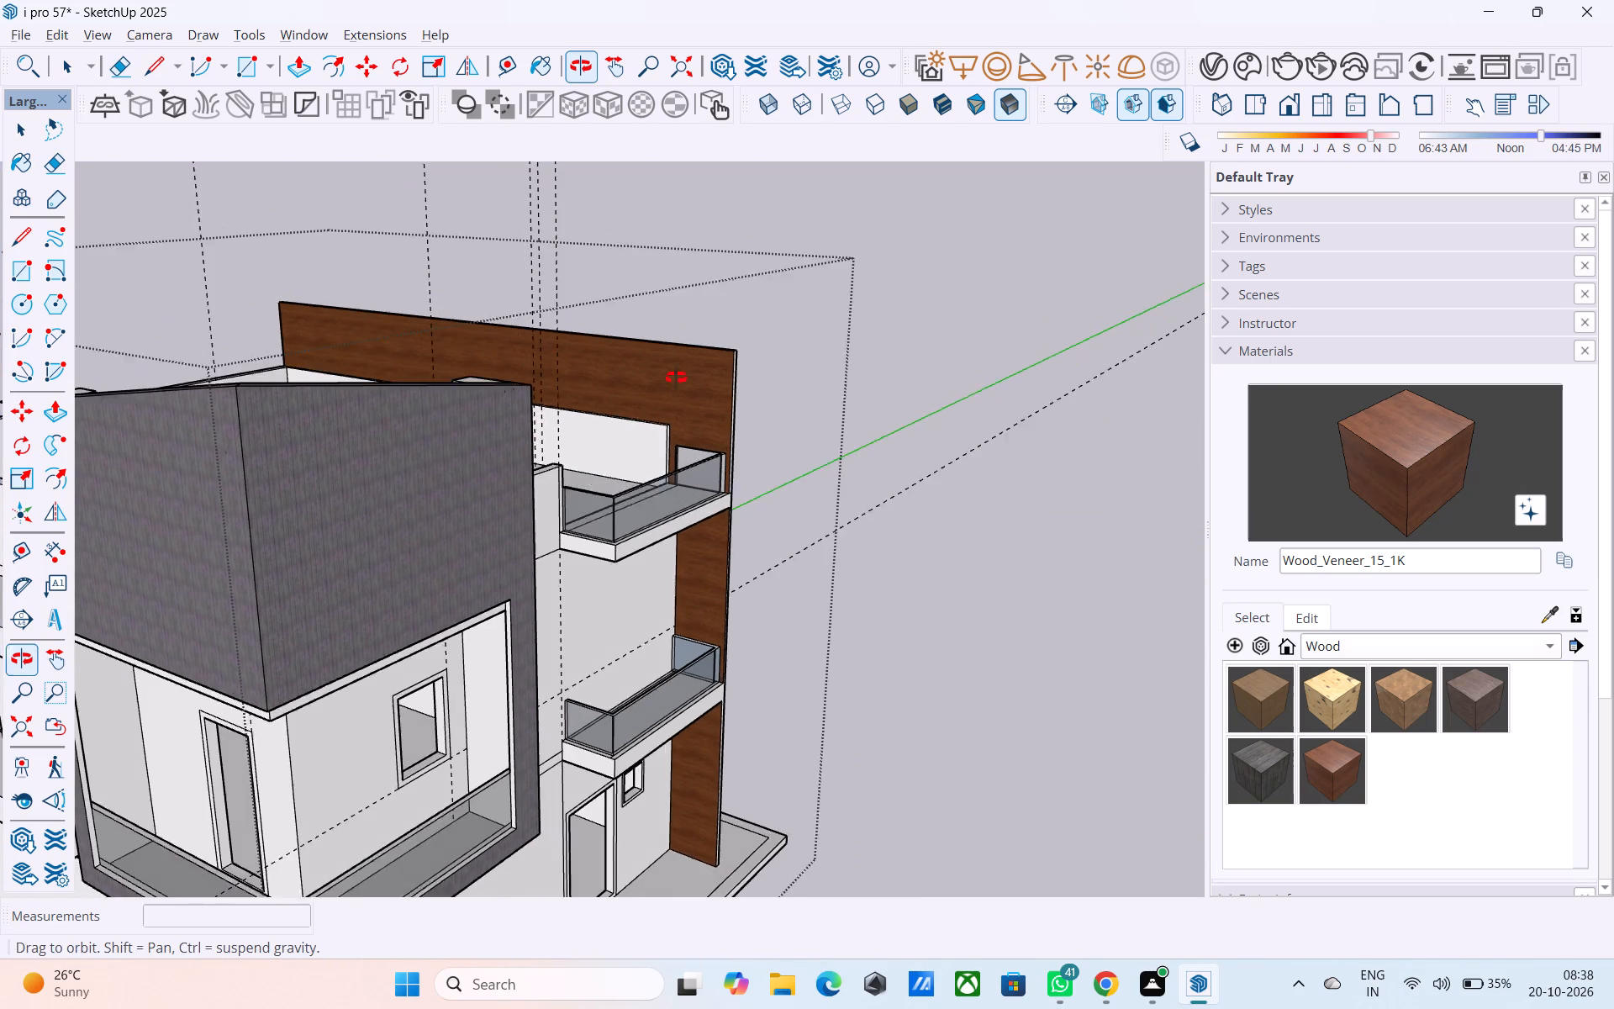
pyautogui.moveTo(676, 378); pyautogui.dragTo(690, 396, button='middle')
pyautogui.scroll(7, 694, 395)
pyautogui.moveTo(694, 386); pyautogui.dragTo(804, 376, button='middle')
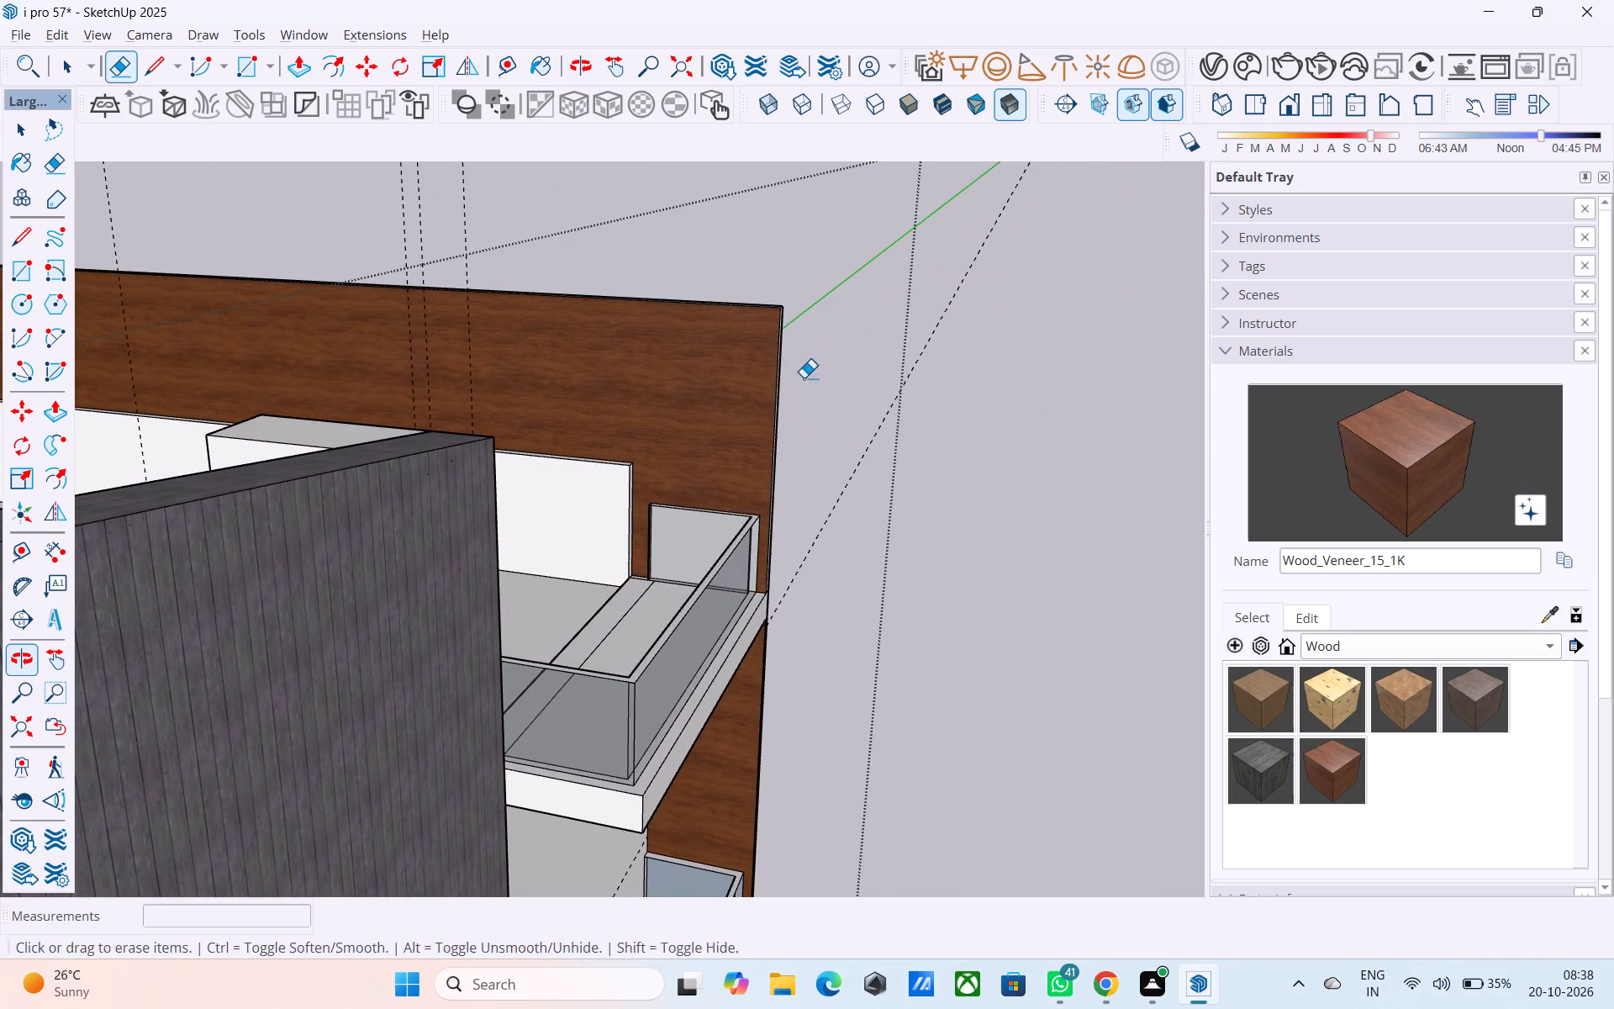
pyautogui.press('r')
pyautogui.scroll(3, 759, 347)
pyautogui.click(750, 330)
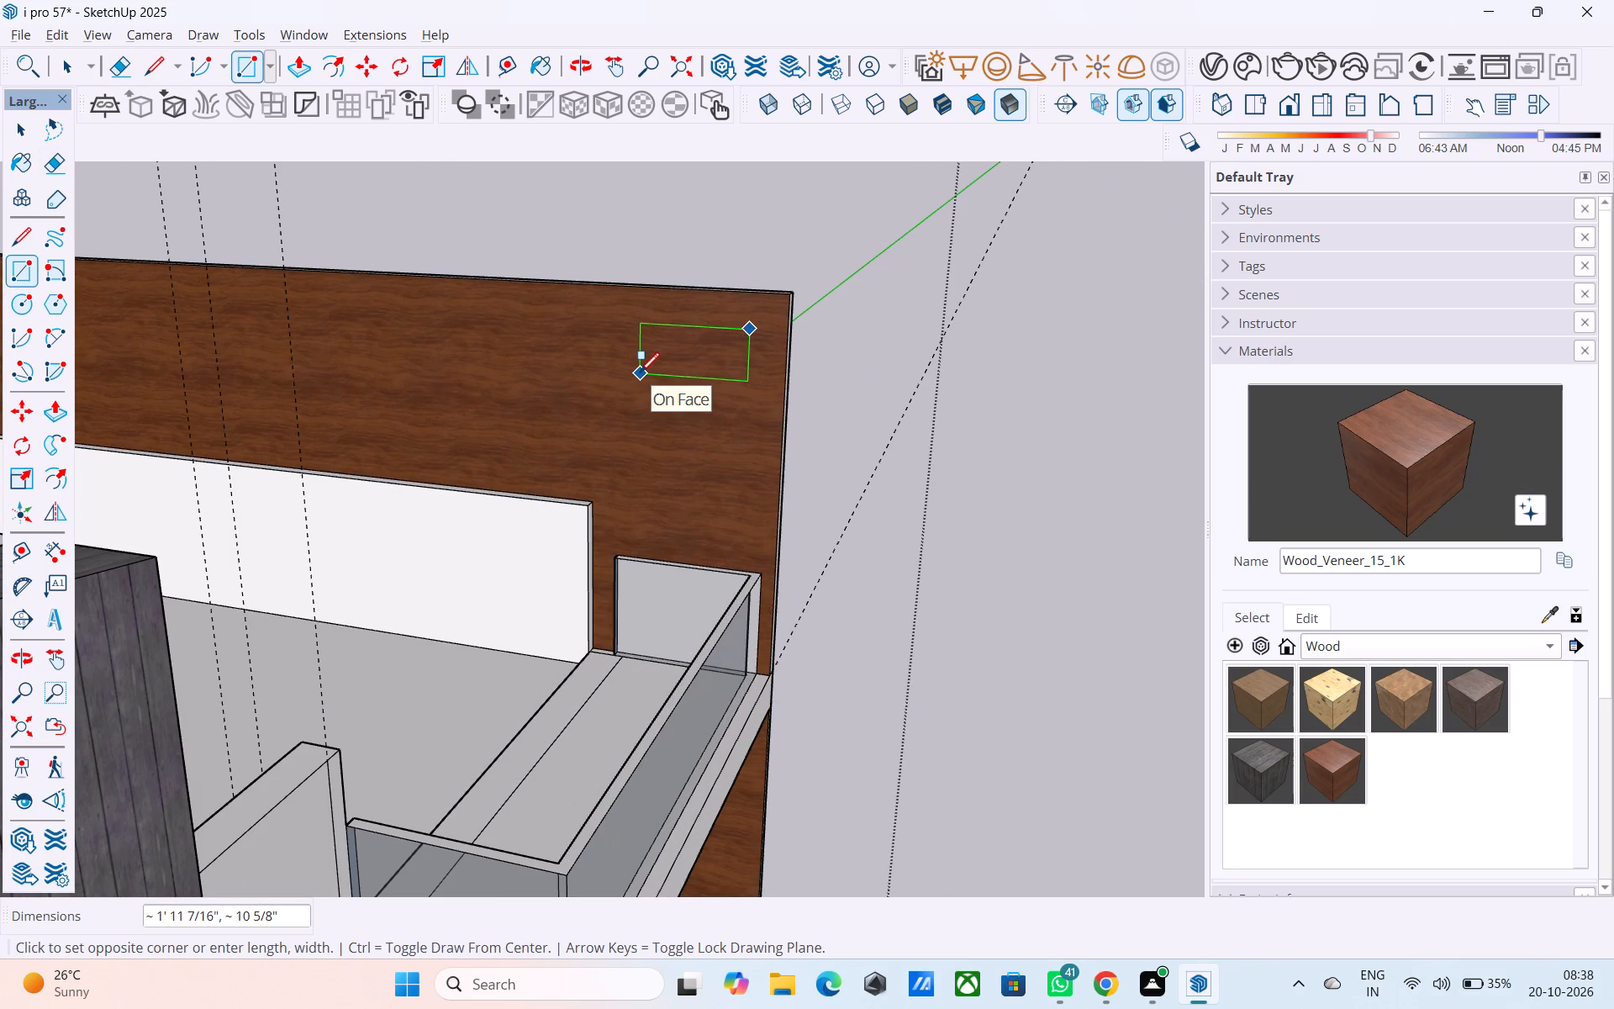
pyautogui.write("2',1'")
pyautogui.press('Return')
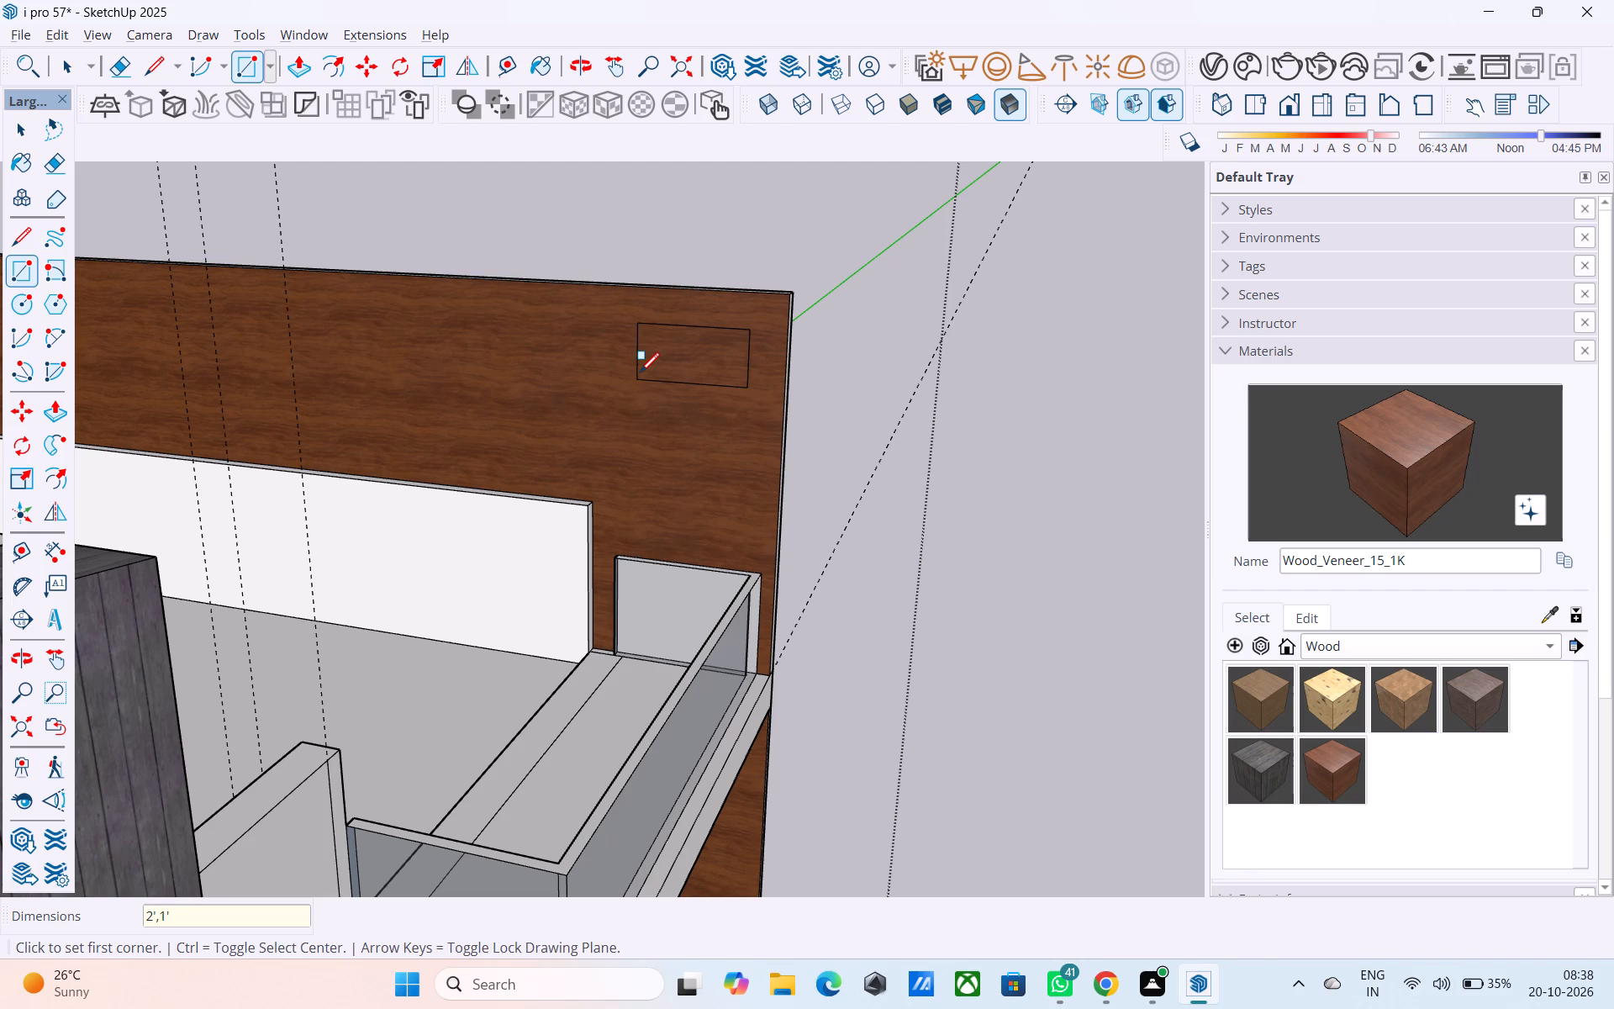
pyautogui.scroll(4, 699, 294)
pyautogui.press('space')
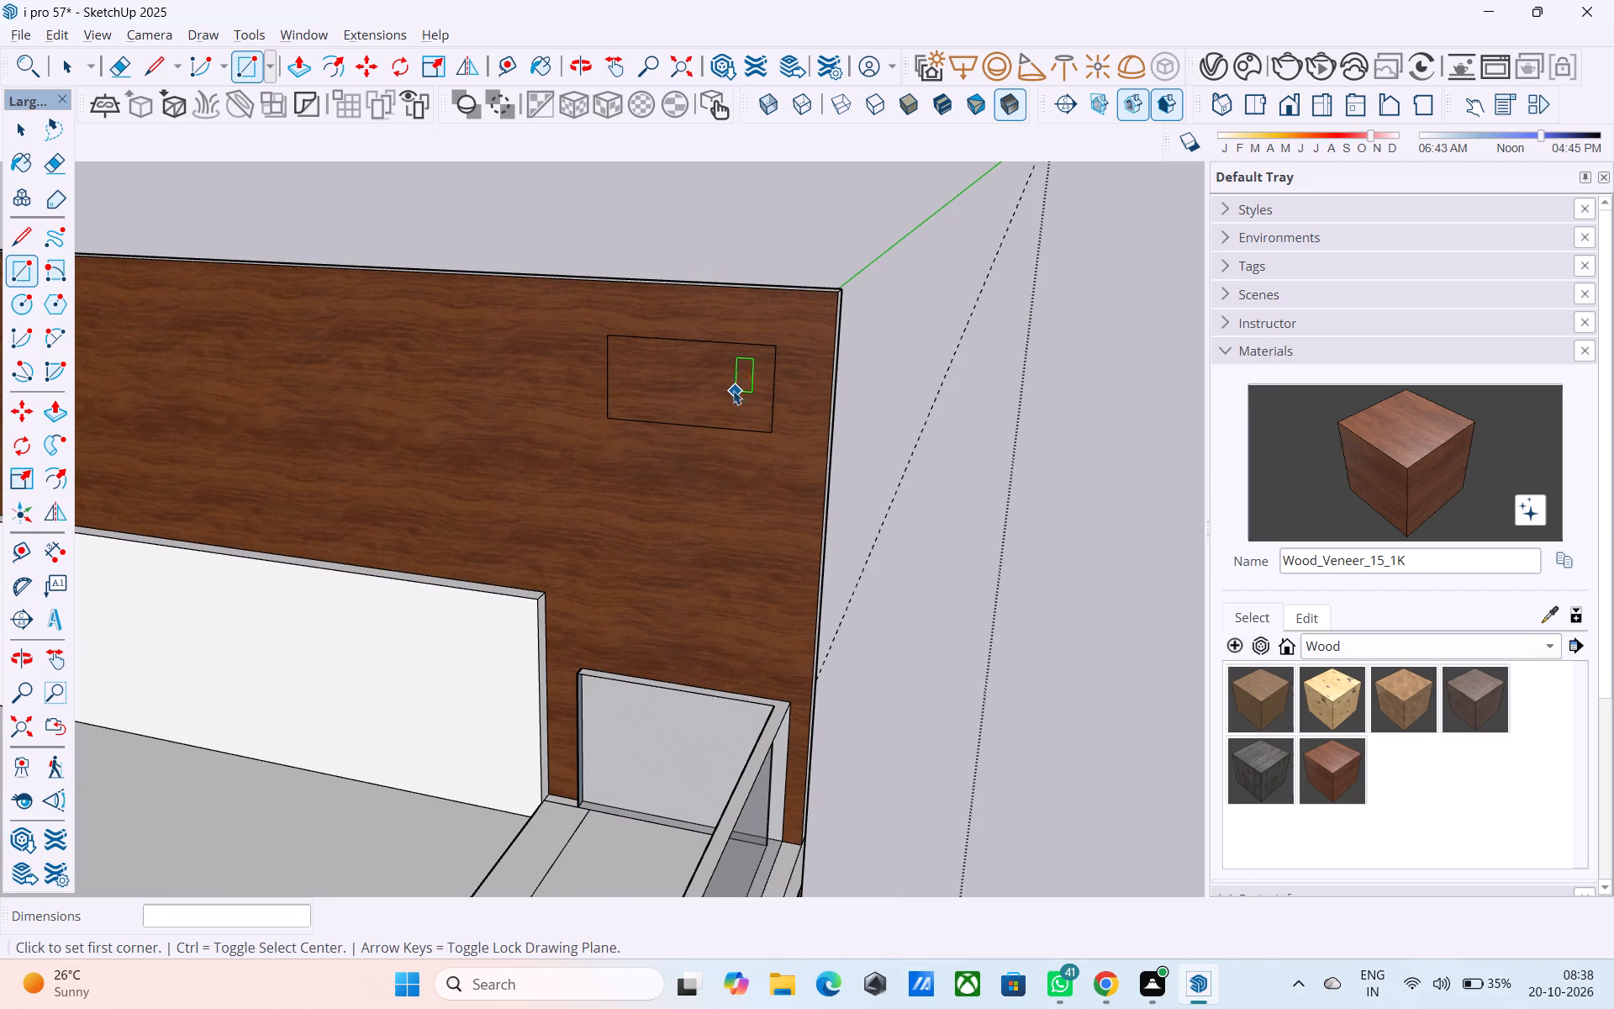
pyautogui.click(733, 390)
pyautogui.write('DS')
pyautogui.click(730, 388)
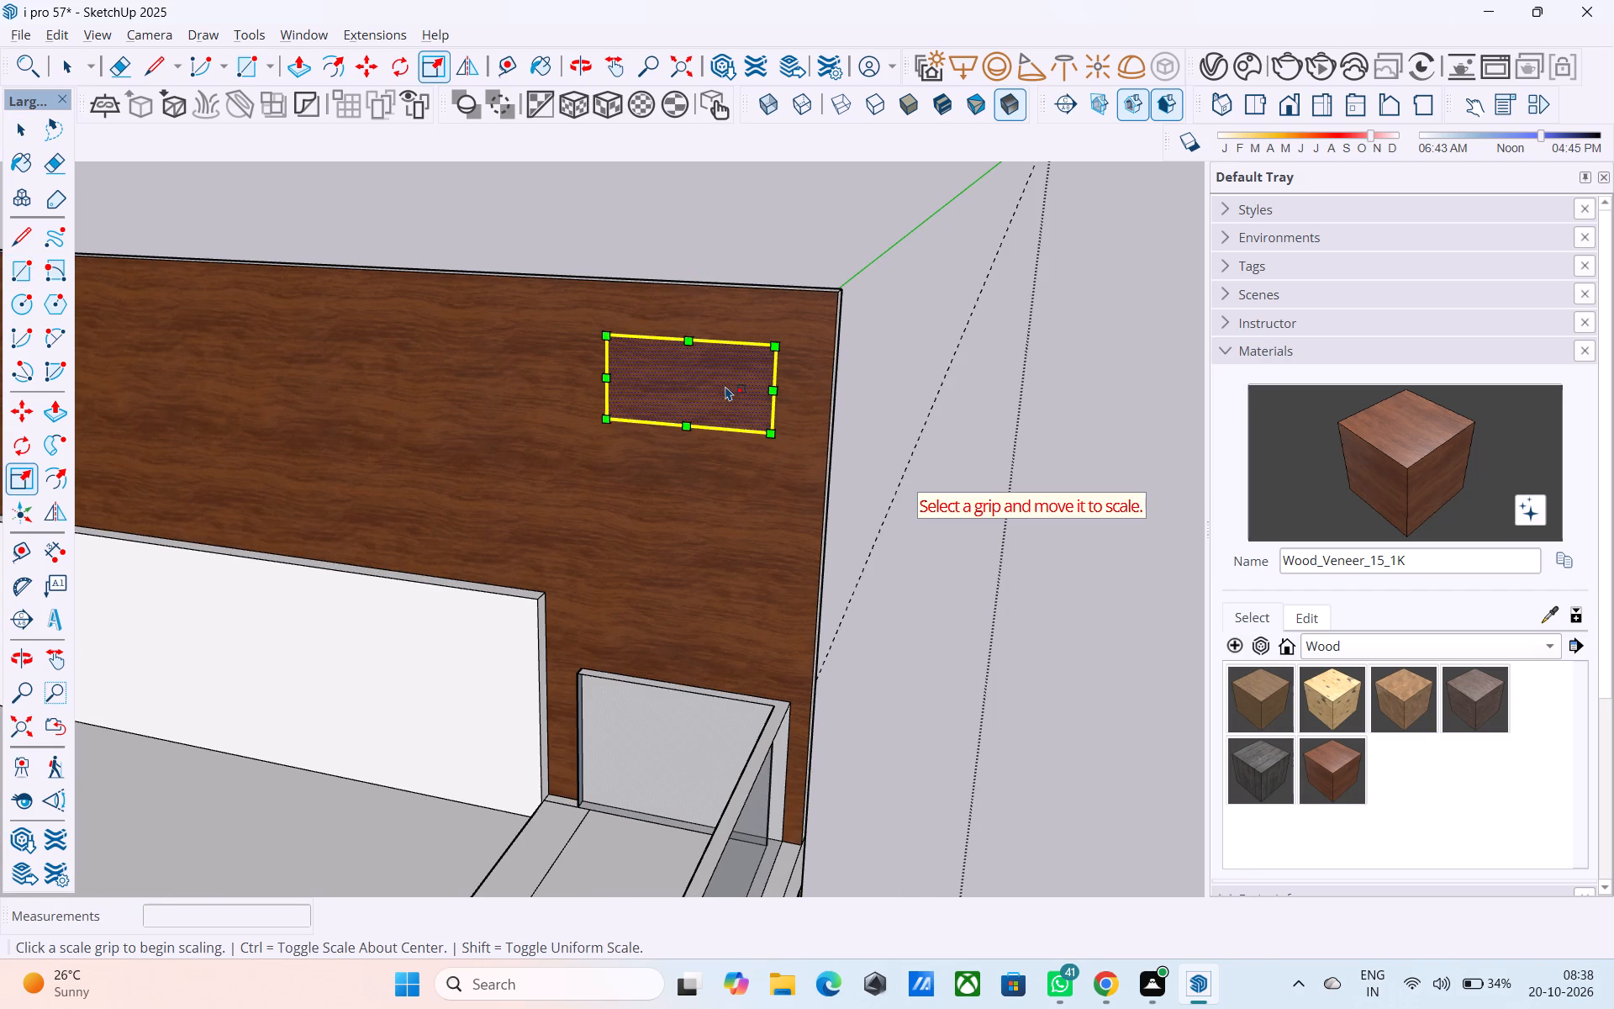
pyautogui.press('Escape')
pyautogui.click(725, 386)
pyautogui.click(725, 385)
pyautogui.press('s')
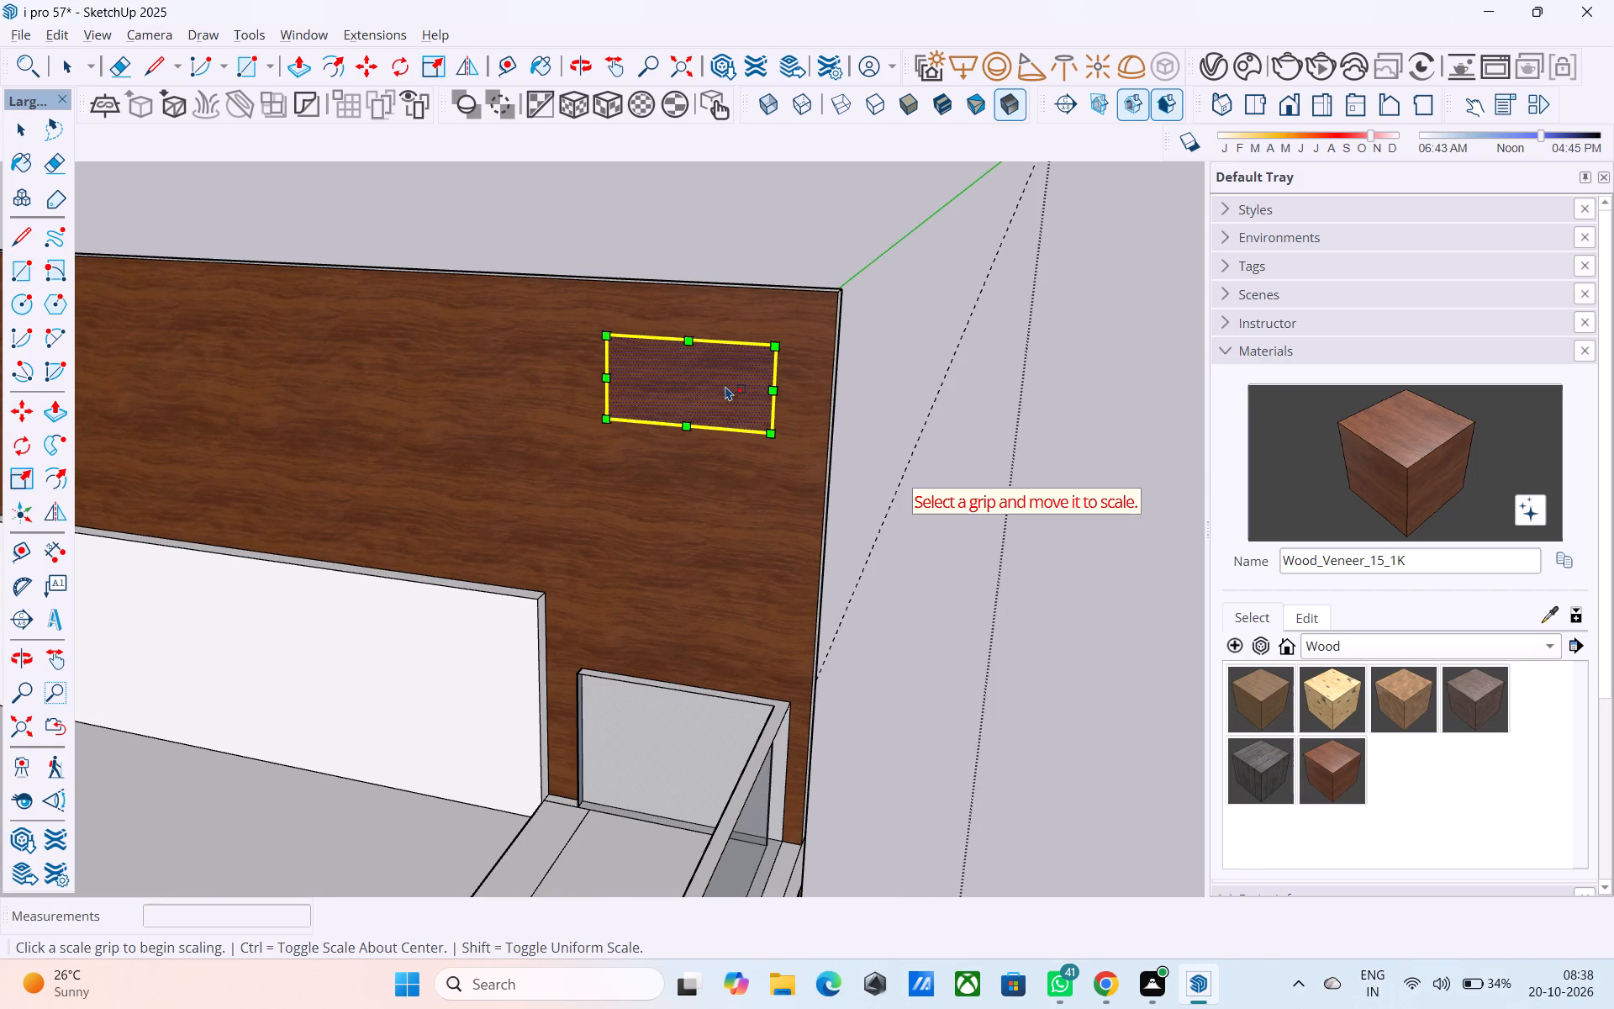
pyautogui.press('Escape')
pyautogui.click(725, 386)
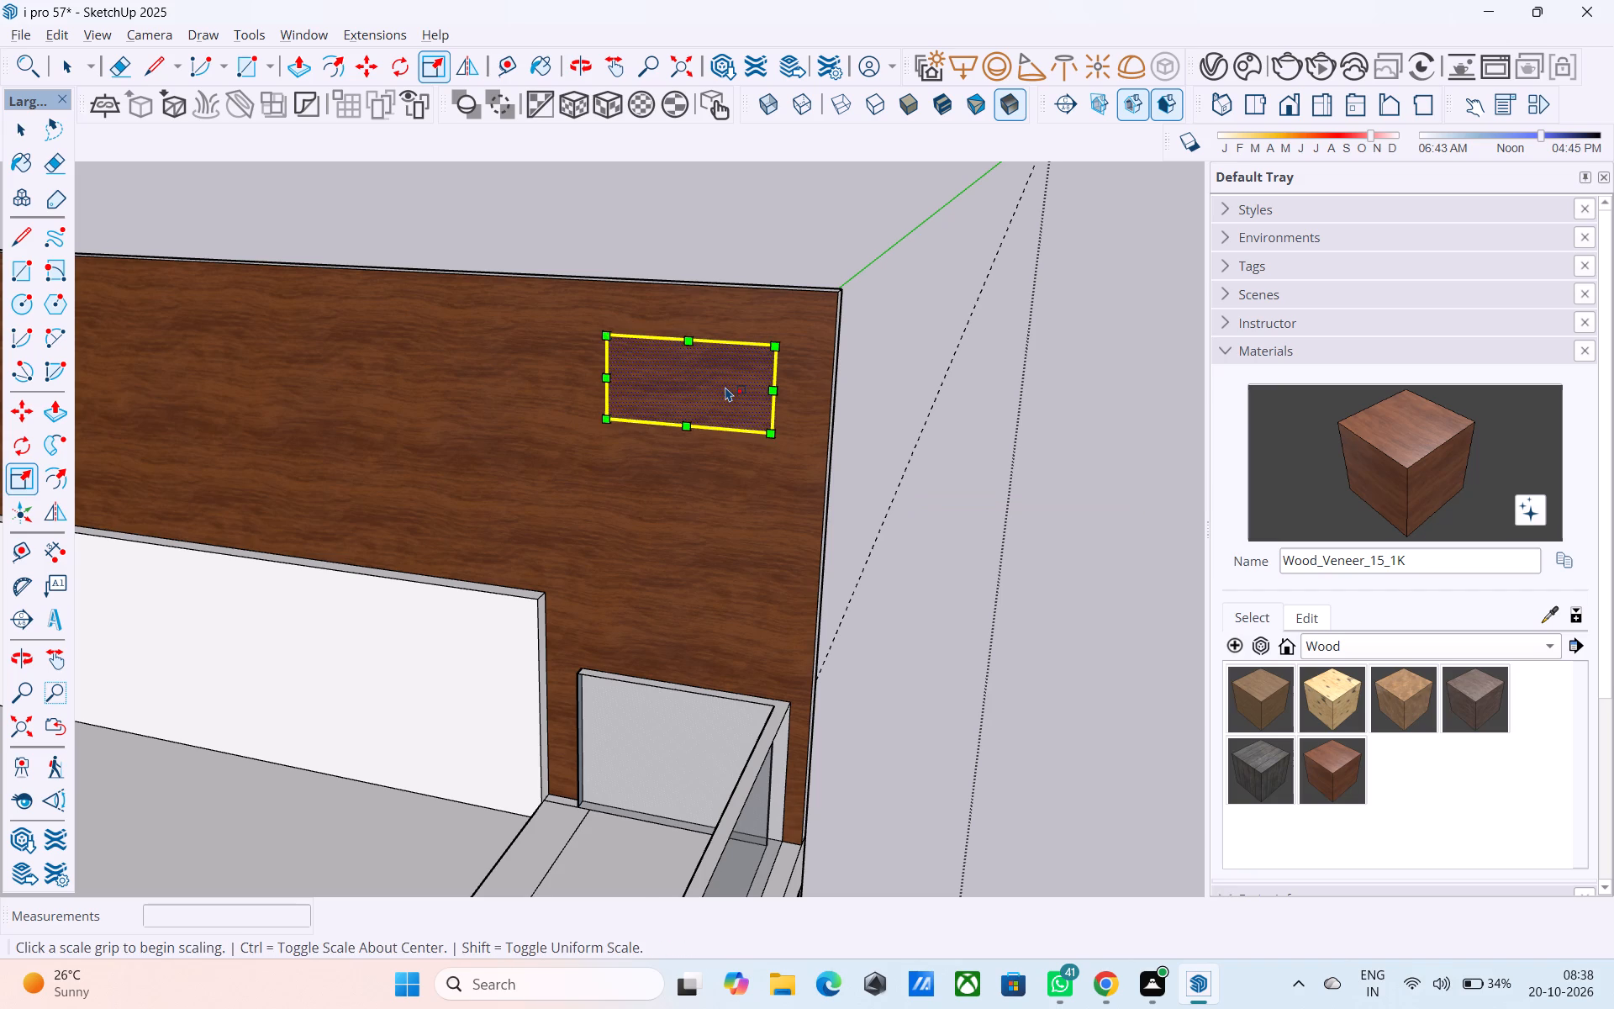
# Offset the small rectangle on the side wall 2" inward.
pyautogui.press('f')
pyautogui.click(725, 387)
pyautogui.write('2"')
pyautogui.press('Return')
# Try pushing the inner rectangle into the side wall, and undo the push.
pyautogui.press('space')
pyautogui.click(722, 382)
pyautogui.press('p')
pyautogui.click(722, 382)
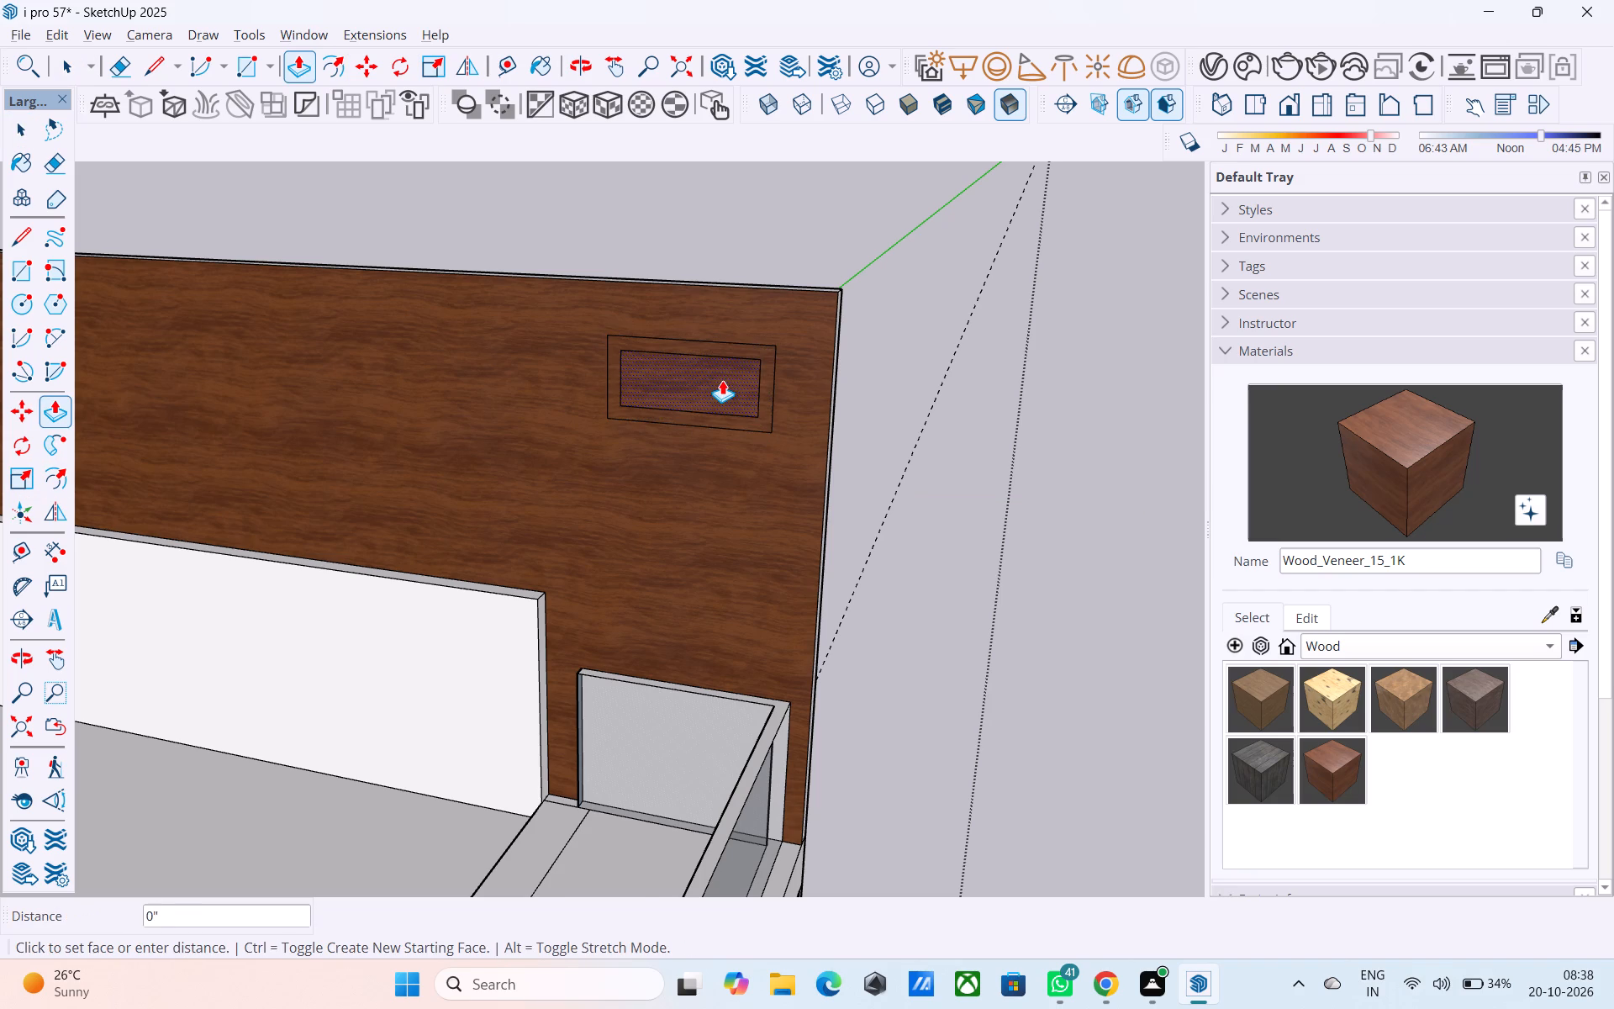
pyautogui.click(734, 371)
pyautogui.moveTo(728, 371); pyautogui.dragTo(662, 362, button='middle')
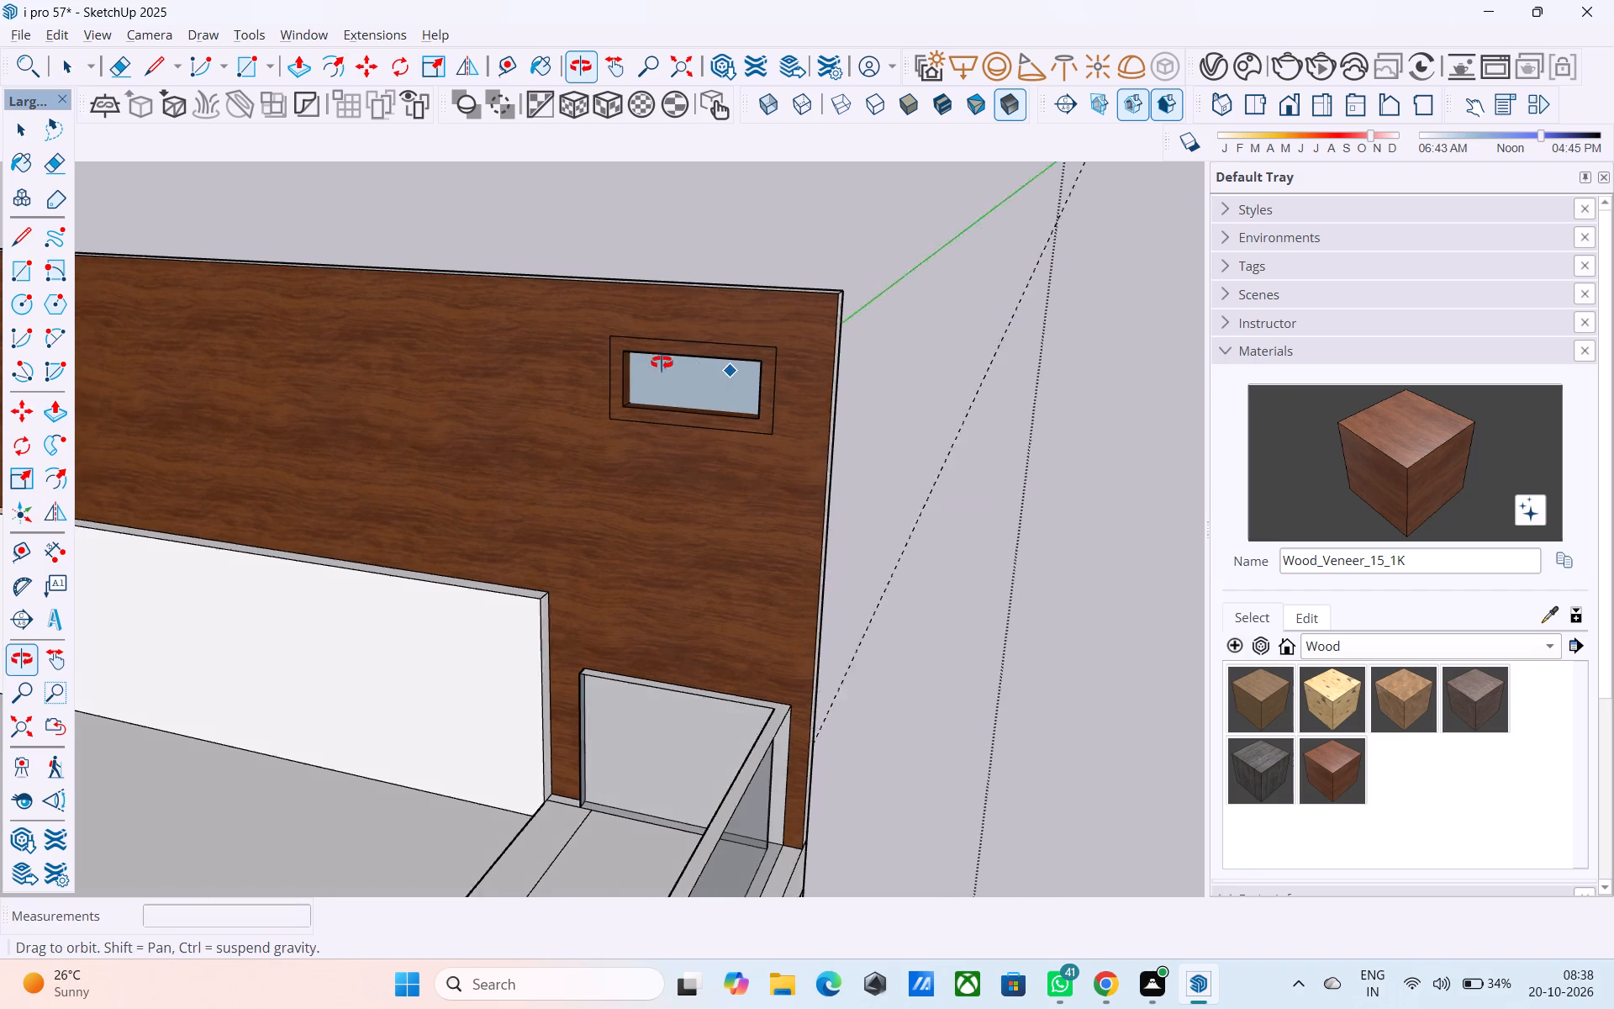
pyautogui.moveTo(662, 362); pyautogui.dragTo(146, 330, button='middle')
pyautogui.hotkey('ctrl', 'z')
# Push the inner rectangle 3" through the side wall to cut a small opening.
pyautogui.moveTo(484, 382); pyautogui.dragTo(511, 387, button='middle')
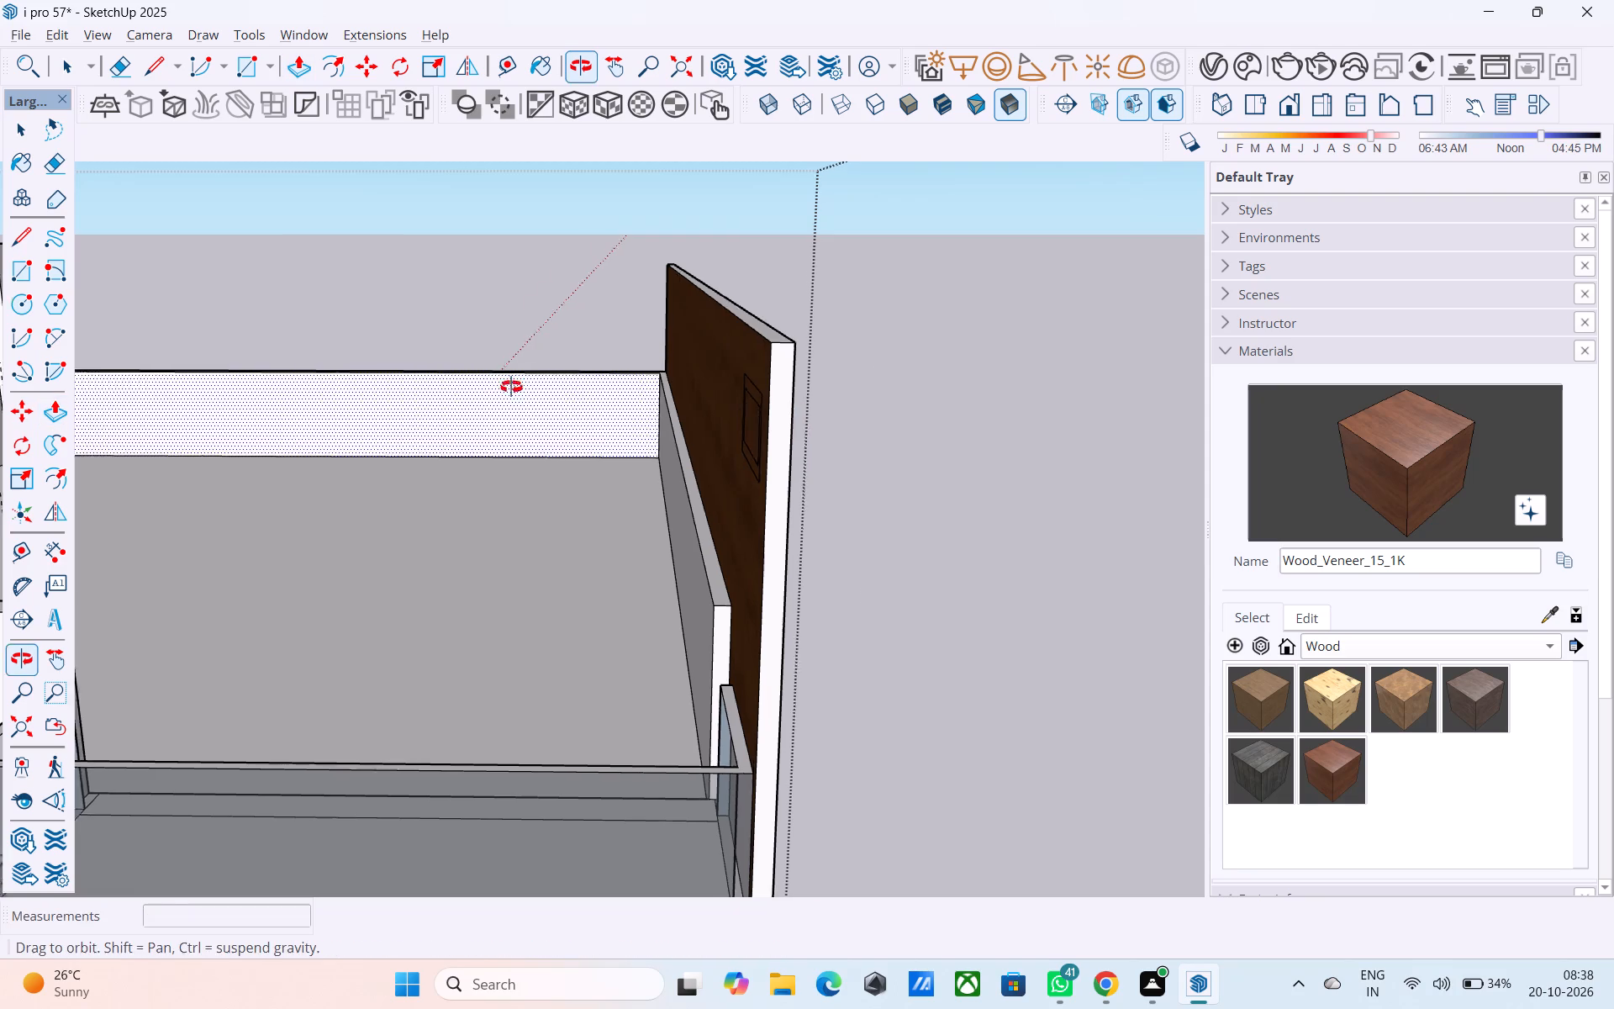
pyautogui.moveTo(511, 387); pyautogui.dragTo(731, 415, button='middle')
pyautogui.scroll(-5, 461, 288)
pyautogui.scroll(1, 1036, 365)
pyautogui.scroll(-5, 473, 298)
pyautogui.scroll(3, 814, 348)
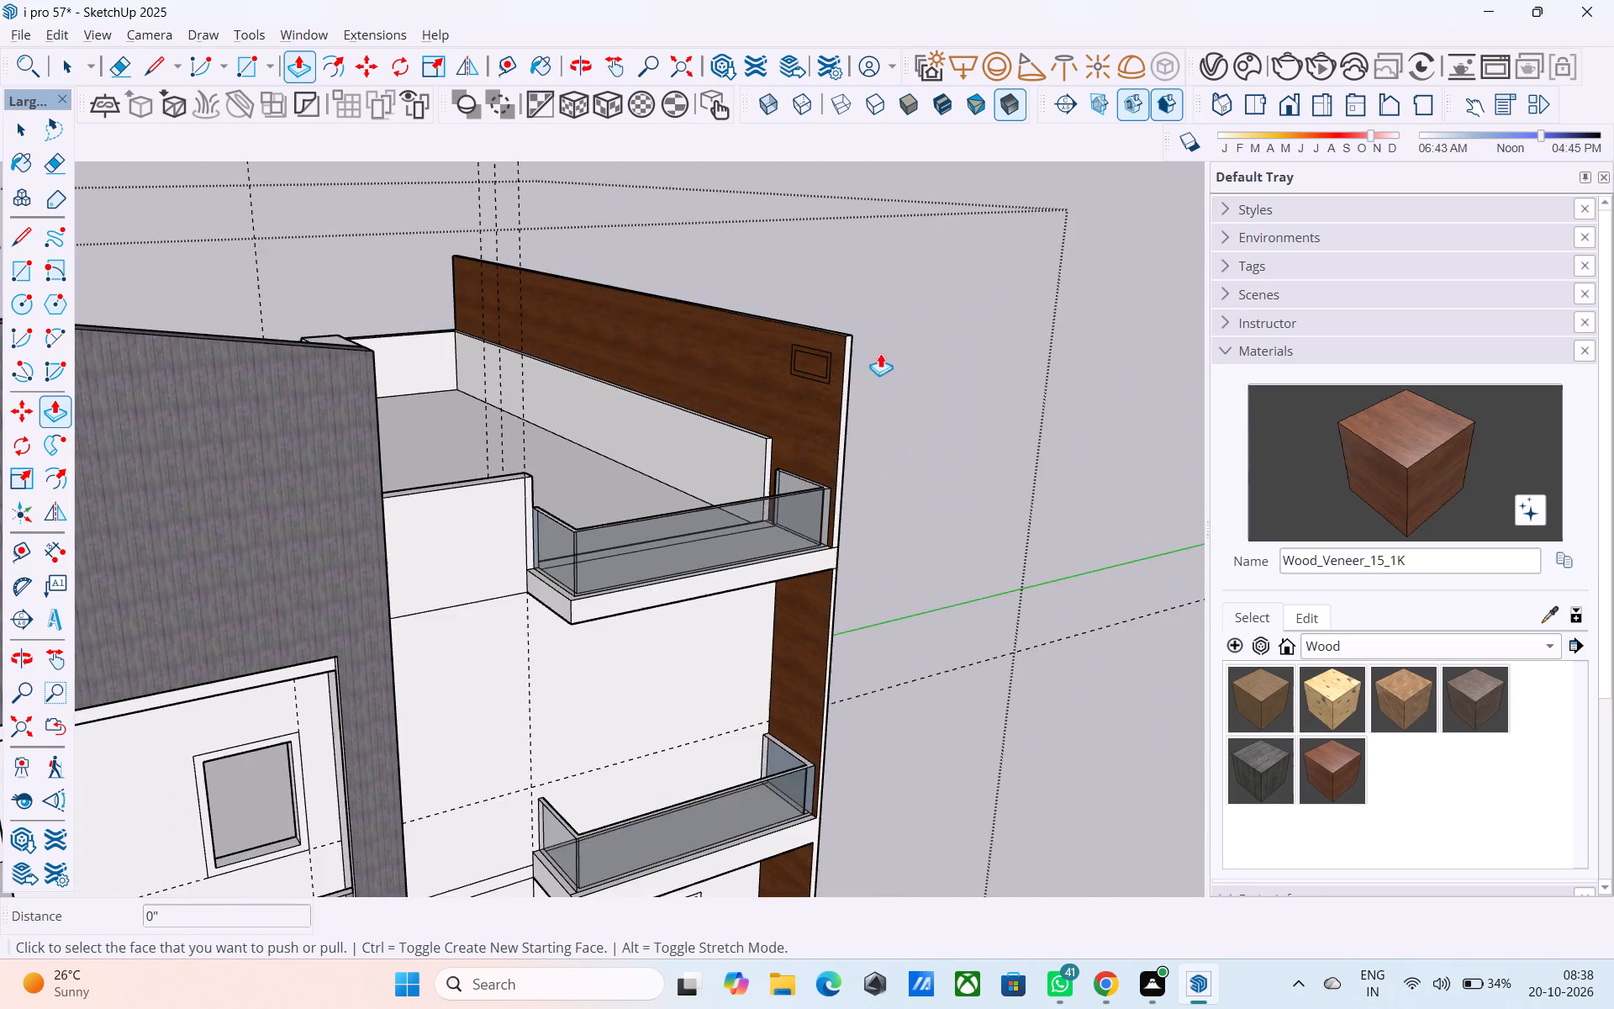
pyautogui.scroll(15, 880, 353)
pyautogui.scroll(7, 688, 378)
pyautogui.click(688, 378)
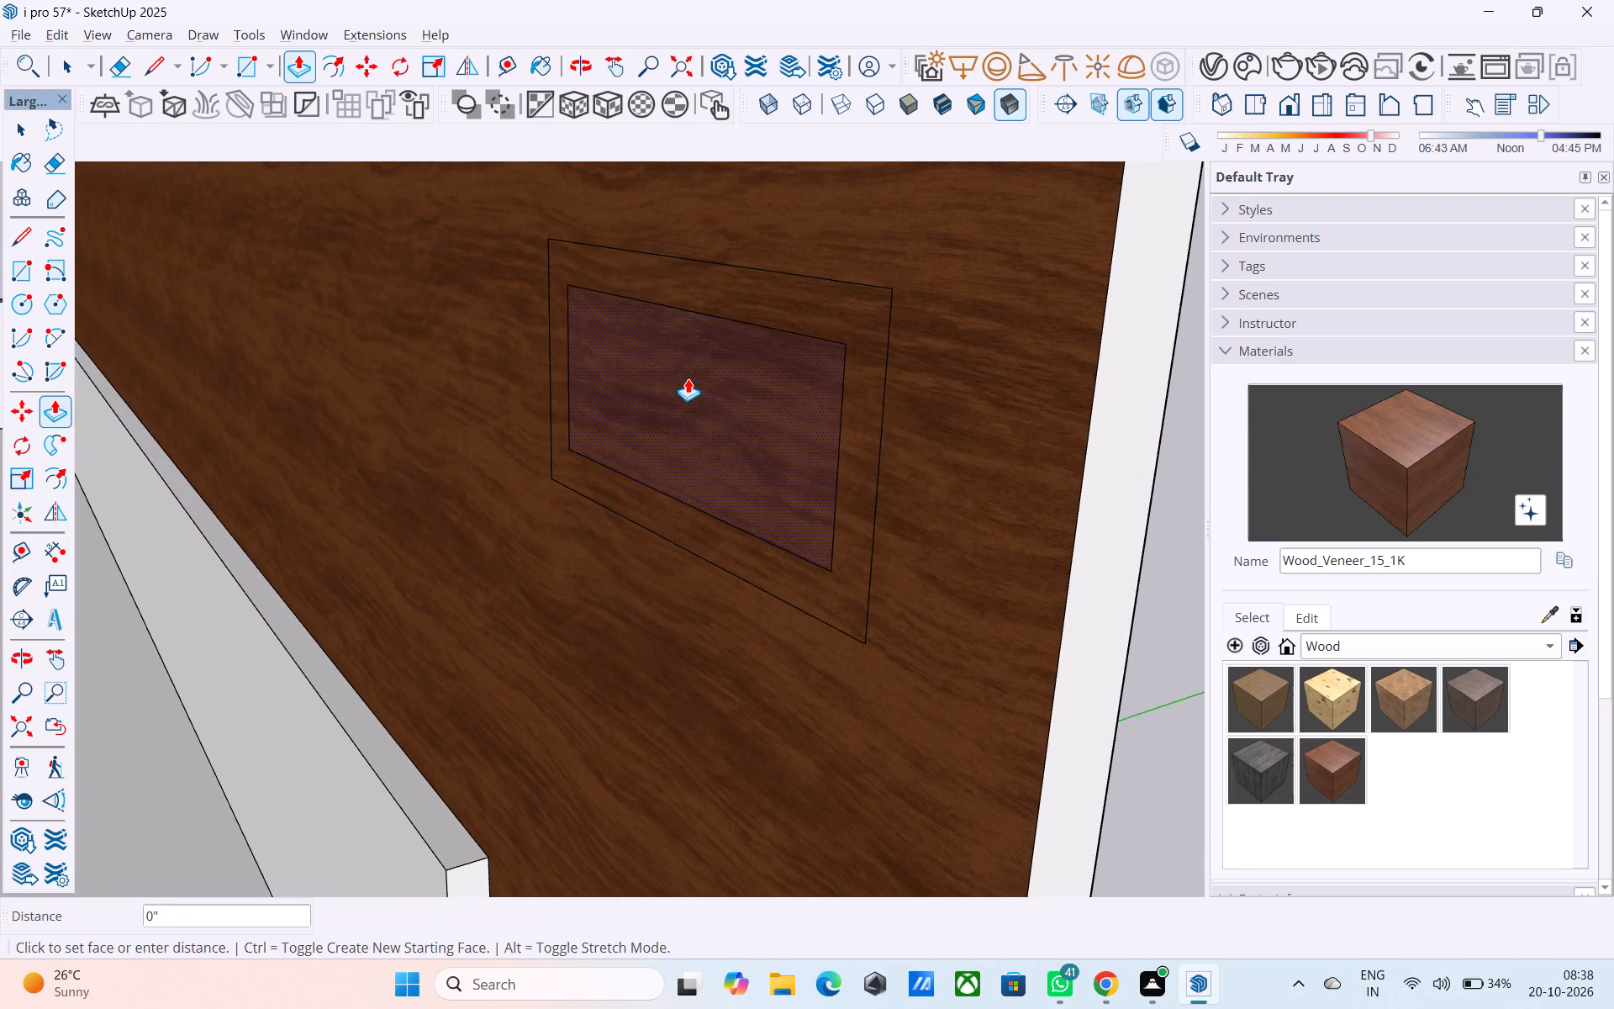
pyautogui.moveTo(743, 367); pyautogui.dragTo(600, 335, button='middle')
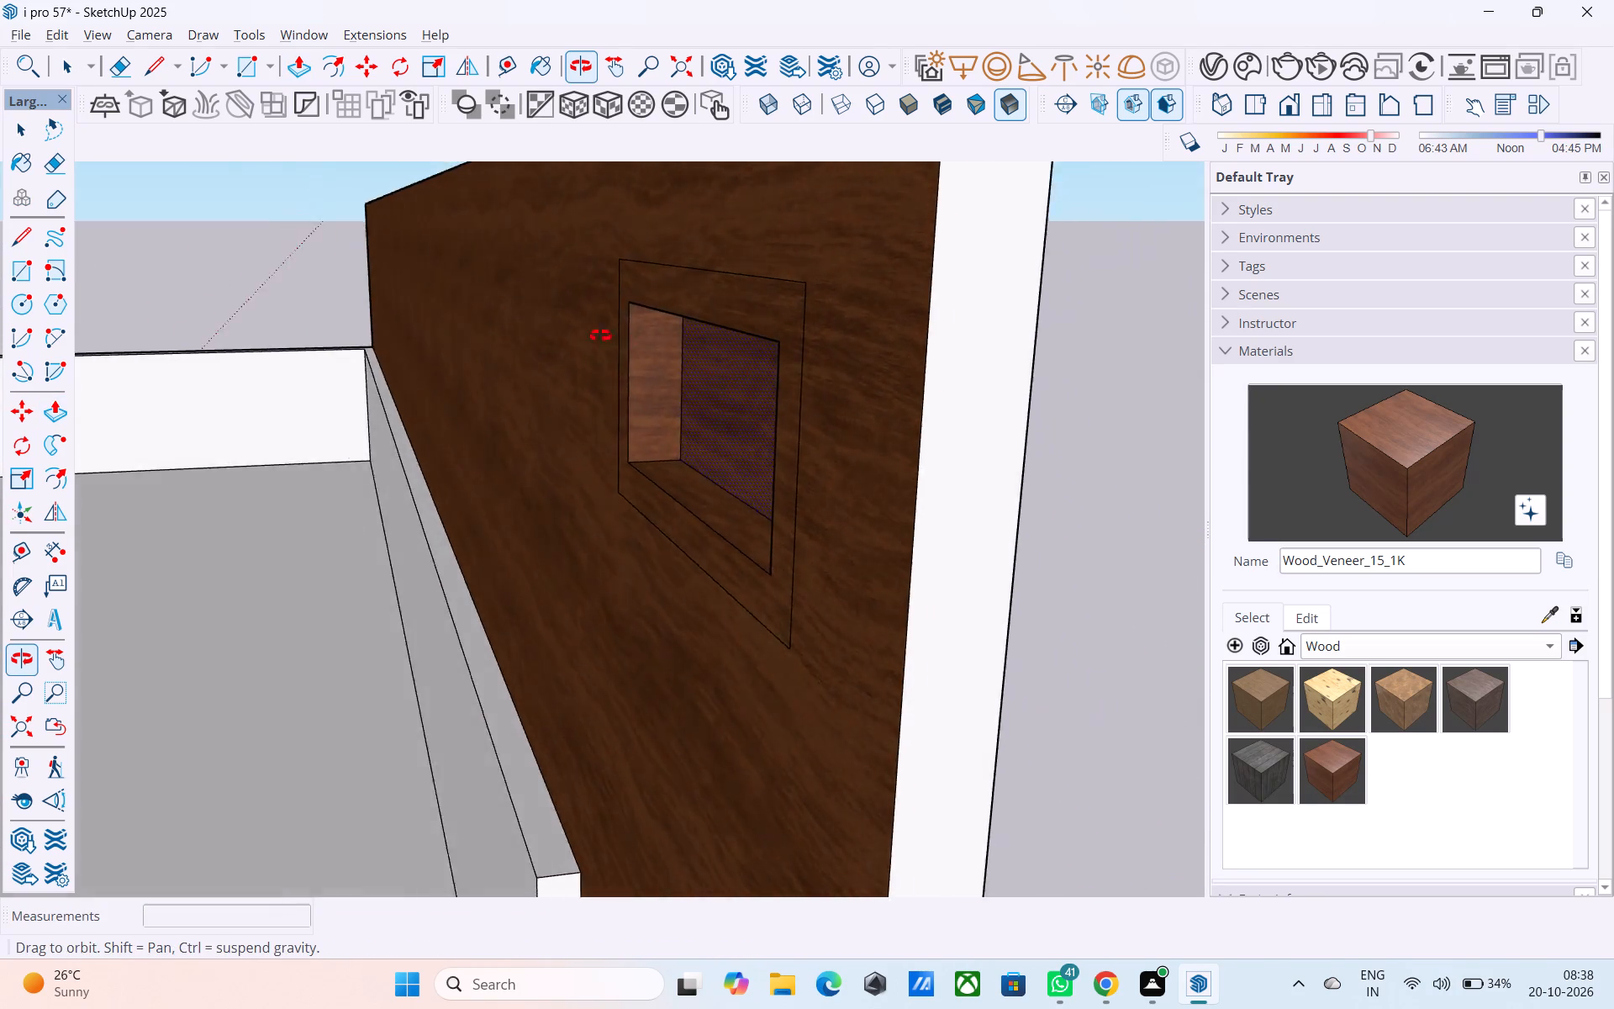
pyautogui.moveTo(600, 335); pyautogui.dragTo(523, 333, button='middle')
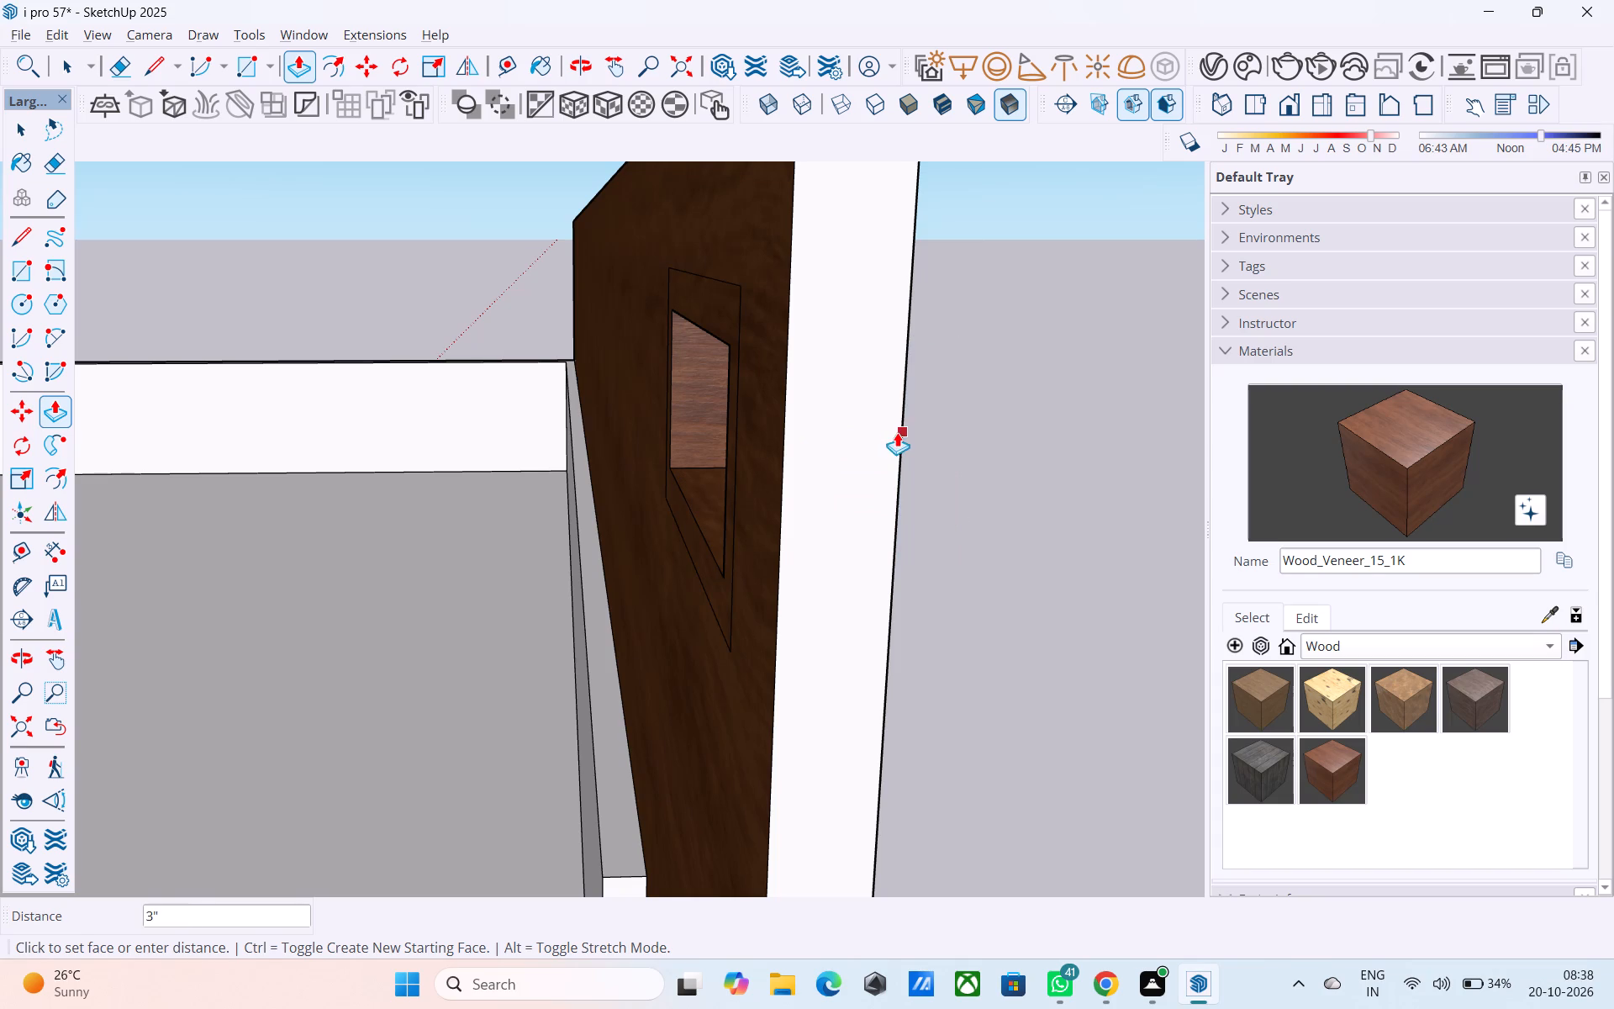
pyautogui.click(898, 431)
# Paint the 2" border around the side wall's small opening with the Default material from the in-model materials.
pyautogui.scroll(1, 848, 429)
pyautogui.moveTo(847, 427); pyautogui.dragTo(580, 347, button='middle')
pyautogui.scroll(-10, 563, 320)
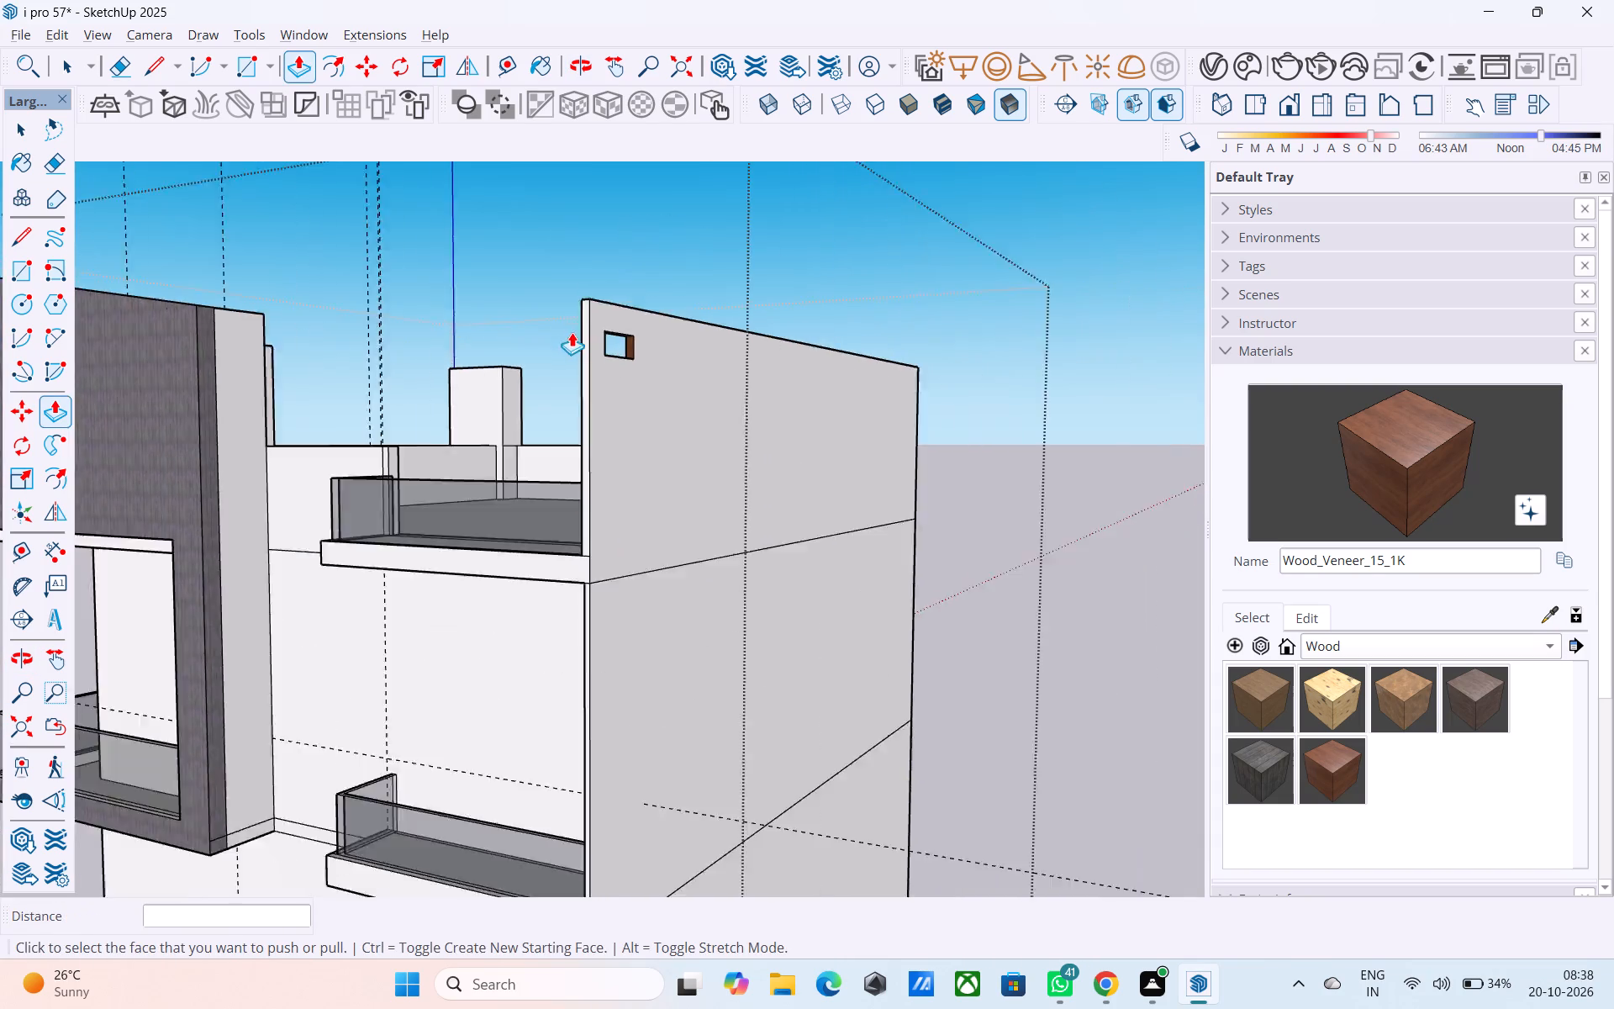
pyautogui.scroll(-2, 572, 332)
pyautogui.moveTo(572, 332); pyautogui.dragTo(1041, 351, button='middle')
pyautogui.scroll(3, 1070, 302)
pyautogui.moveTo(1052, 310); pyautogui.dragTo(1054, 339, button='middle')
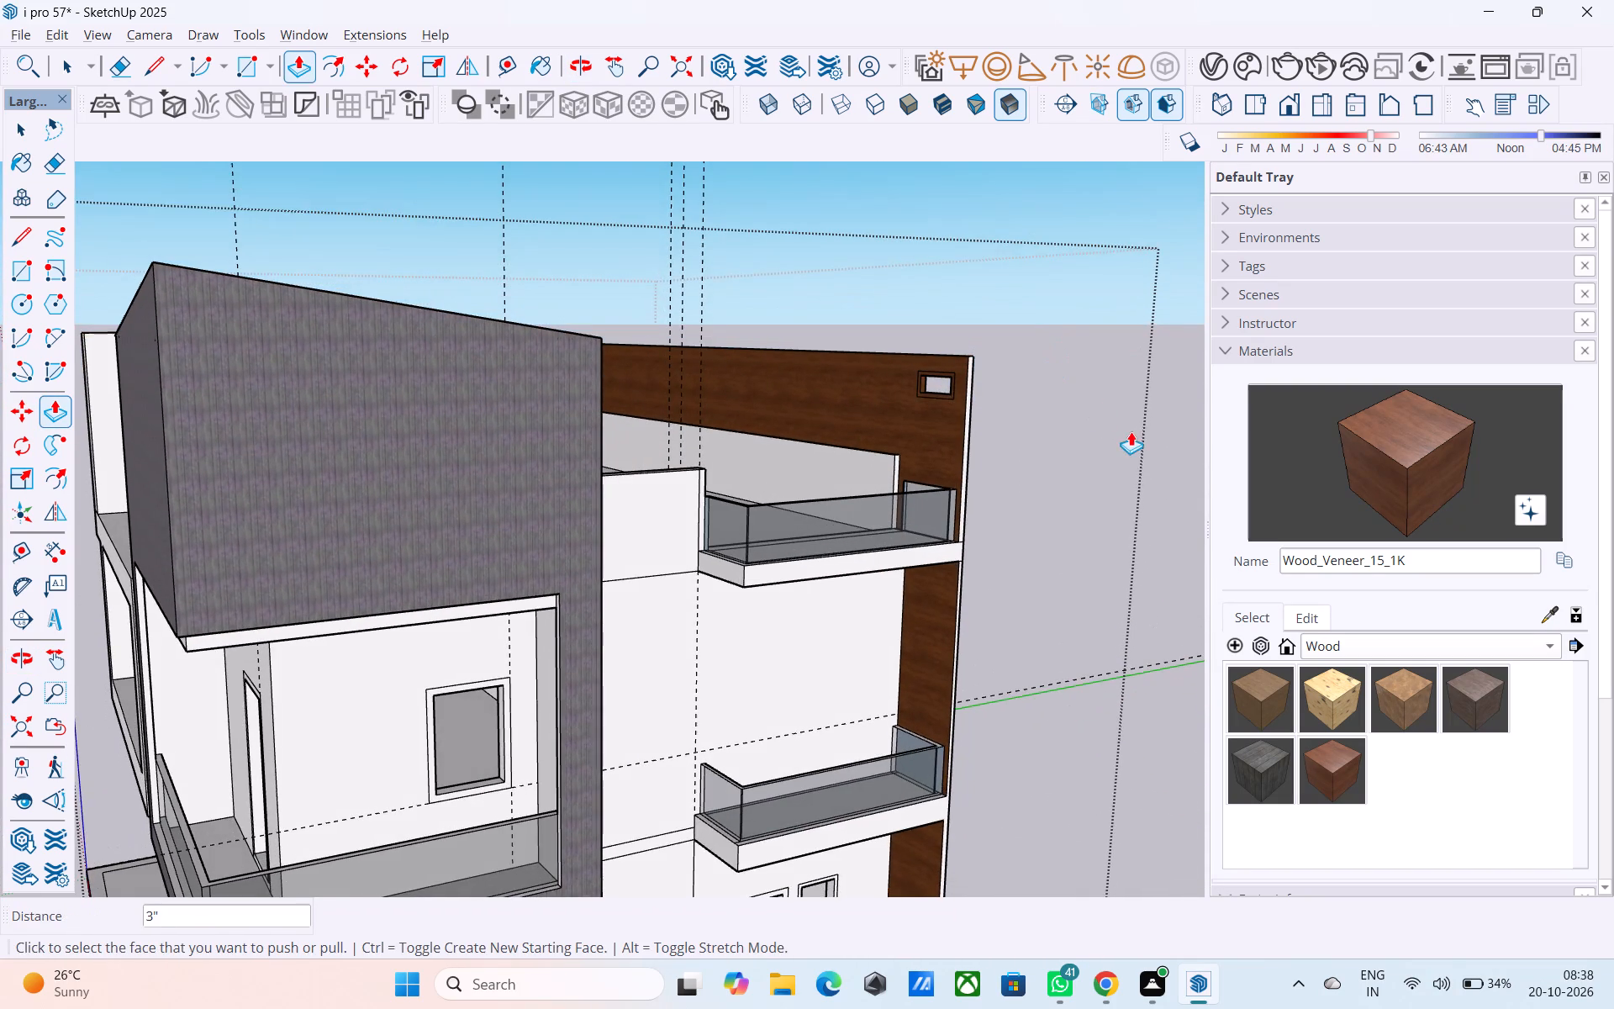
pyautogui.scroll(1, 1131, 431)
pyautogui.click(1384, 640)
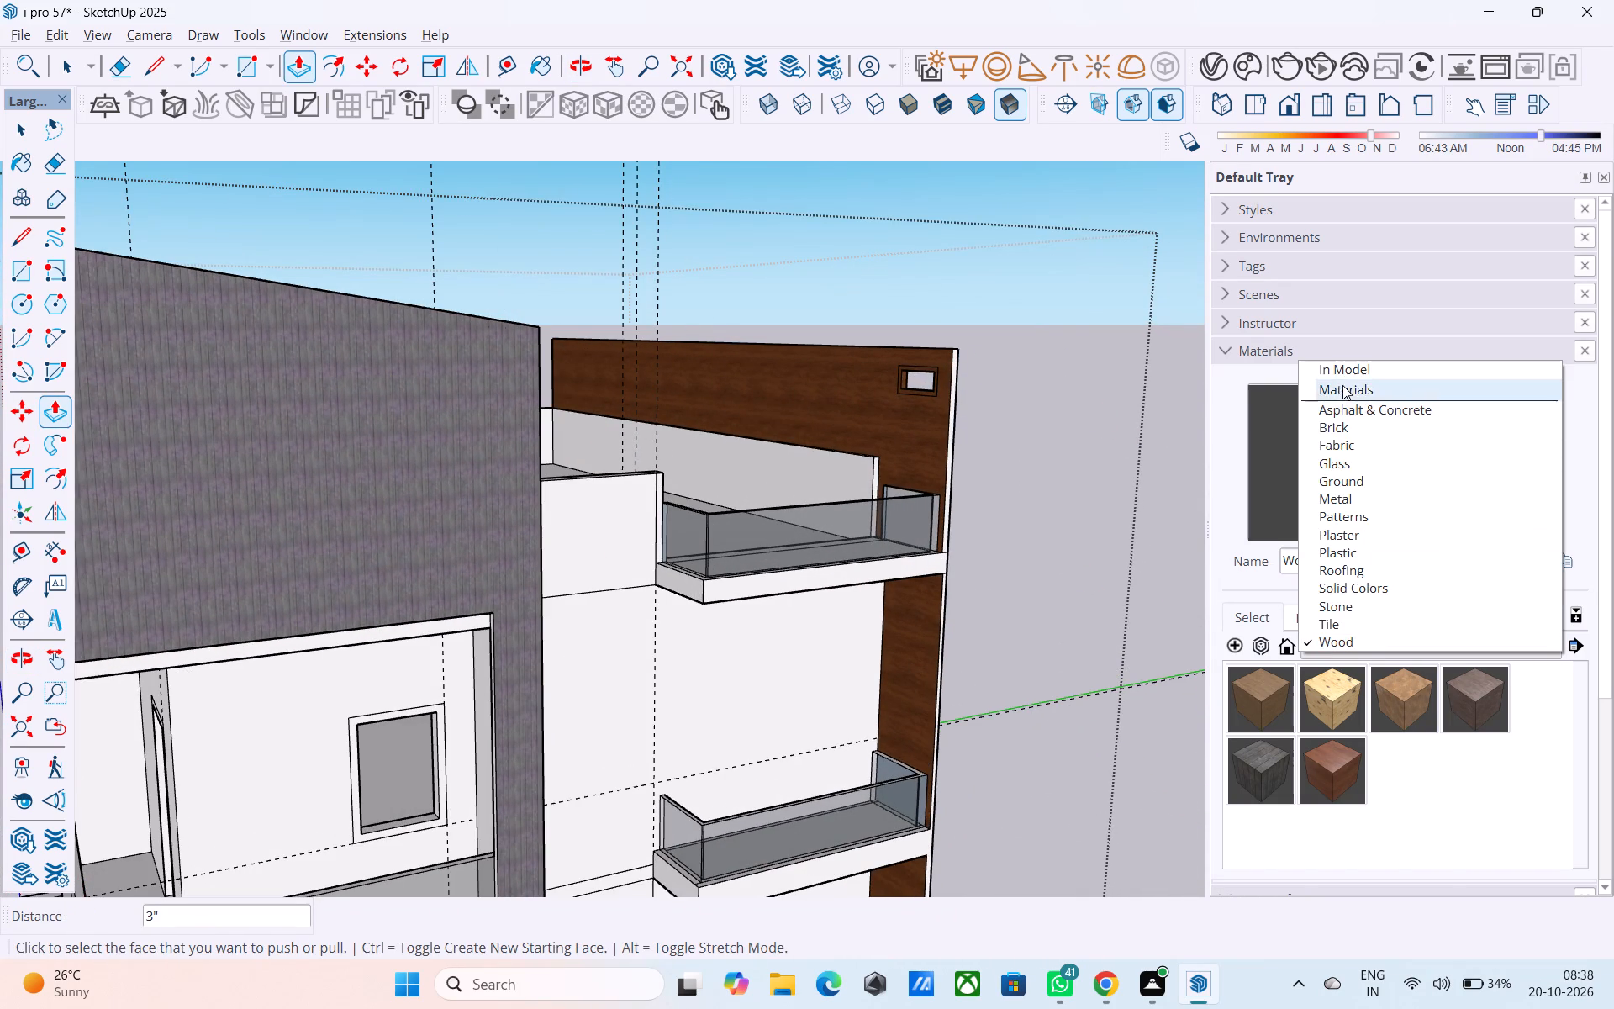
pyautogui.click(1343, 379)
pyautogui.click(1318, 637)
pyautogui.click(1330, 628)
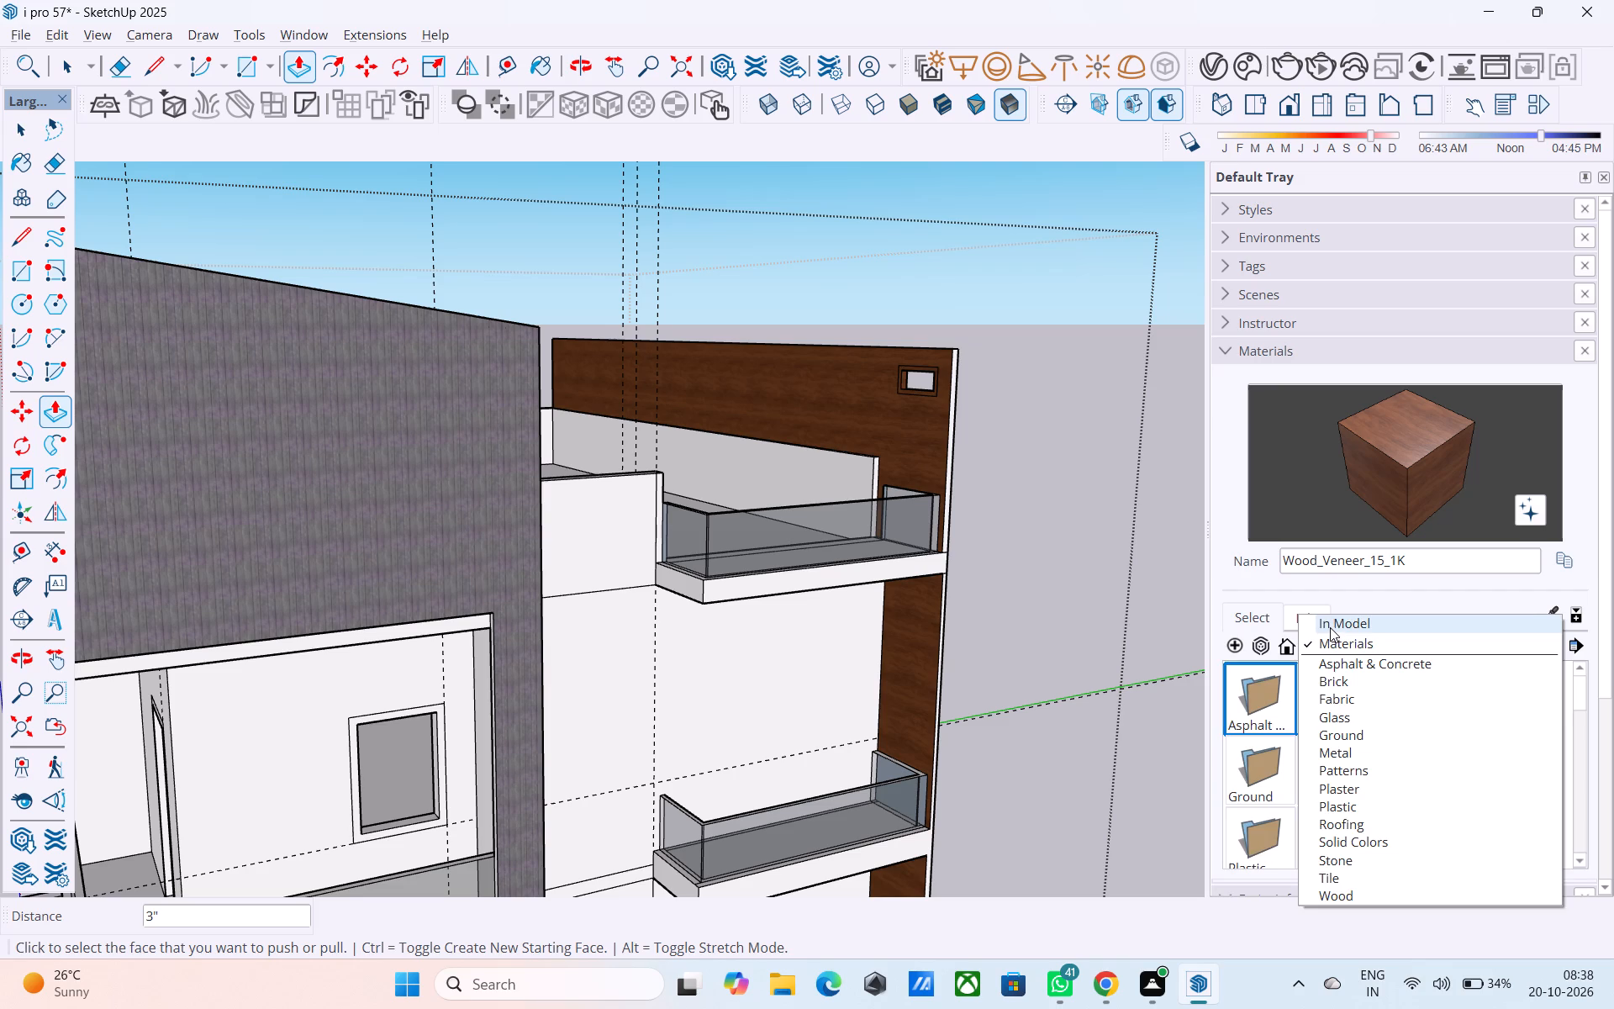
pyautogui.click(1285, 684)
pyautogui.scroll(12, 980, 418)
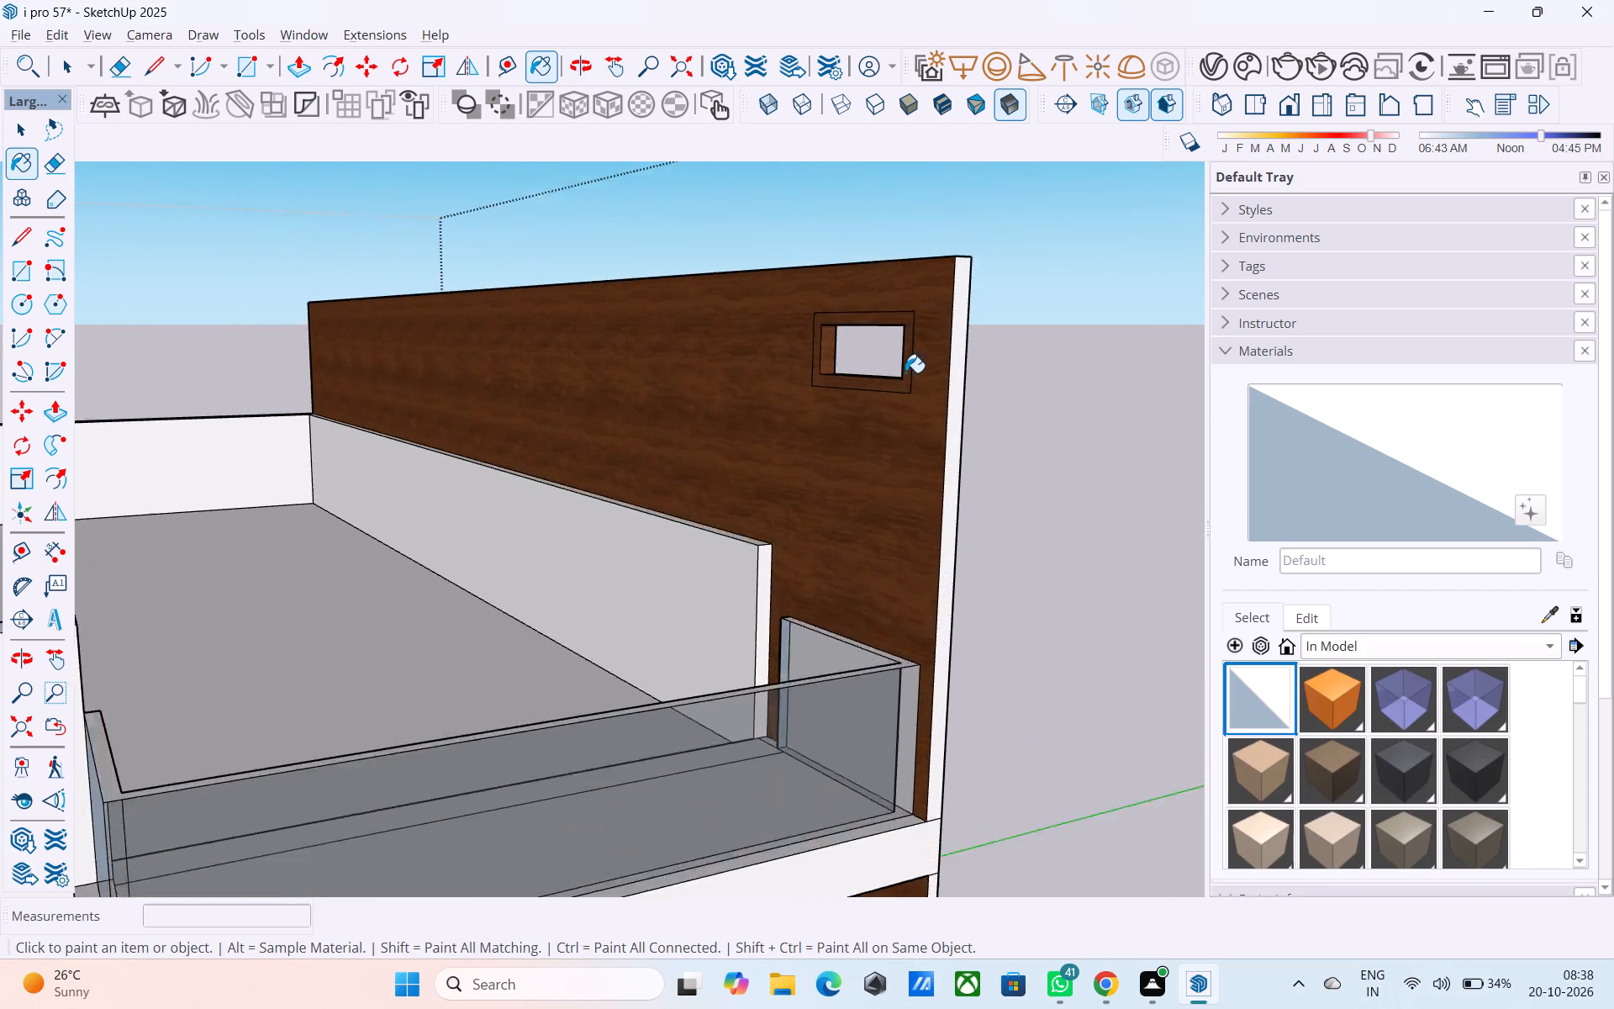
pyautogui.scroll(12, 905, 372)
pyautogui.click(902, 396)
pyautogui.scroll(-17, 904, 402)
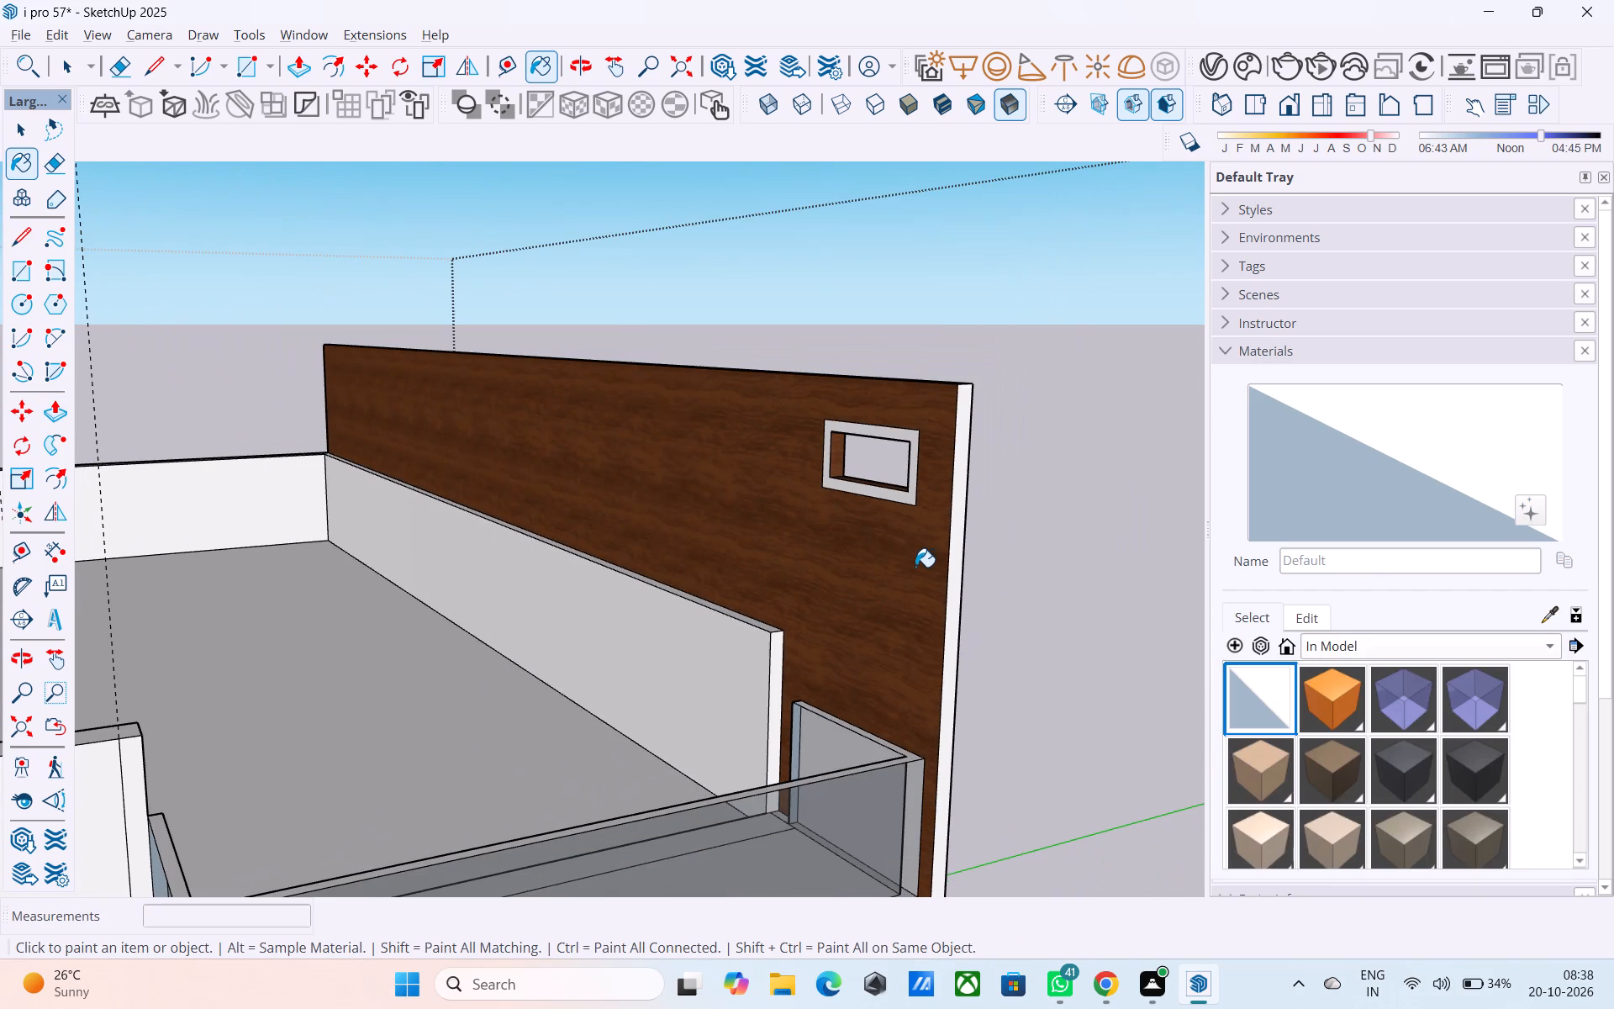
pyautogui.press('space')
# Review the whole house from the front corner, including the side balconies and the wood-clad wall with its small opening.
pyautogui.scroll(-6, 903, 488)
pyautogui.moveTo(895, 531); pyautogui.dragTo(851, 547, button='middle')
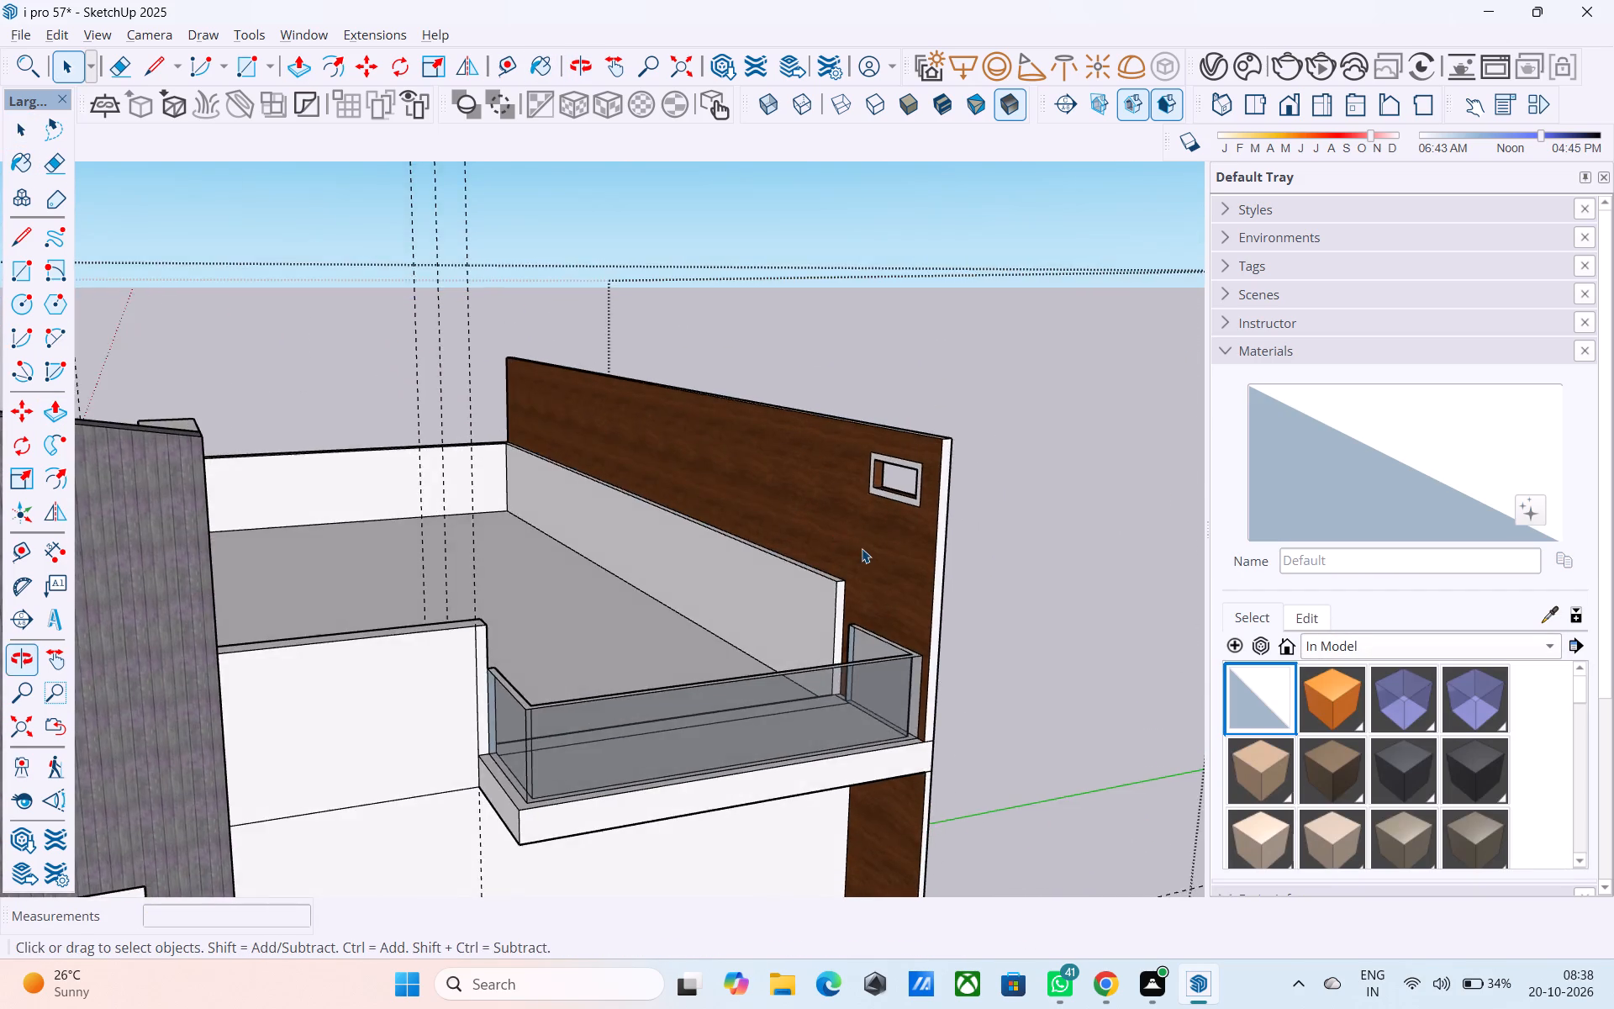
pyautogui.scroll(-10, 862, 548)
pyautogui.moveTo(855, 573); pyautogui.dragTo(959, 538, button='middle')
pyautogui.scroll(-2, 768, 515)
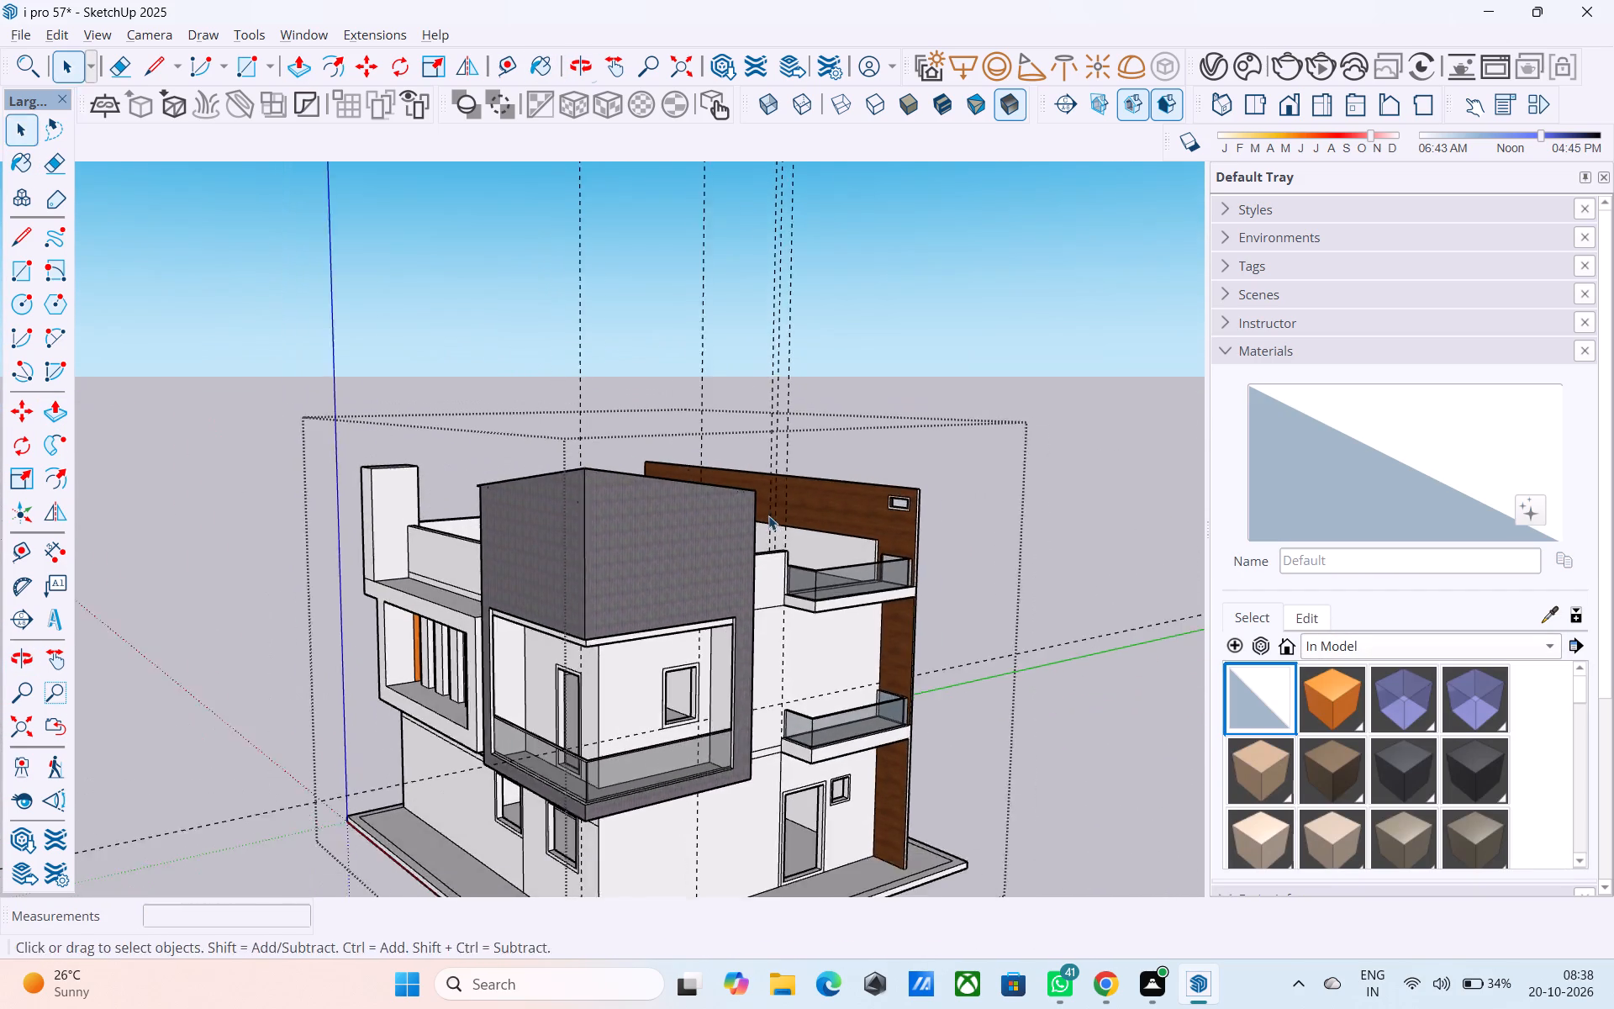
pyautogui.moveTo(768, 515); pyautogui.dragTo(746, 473, button='middle')
pyautogui.moveTo(752, 477); pyautogui.dragTo(810, 530, button='middle')
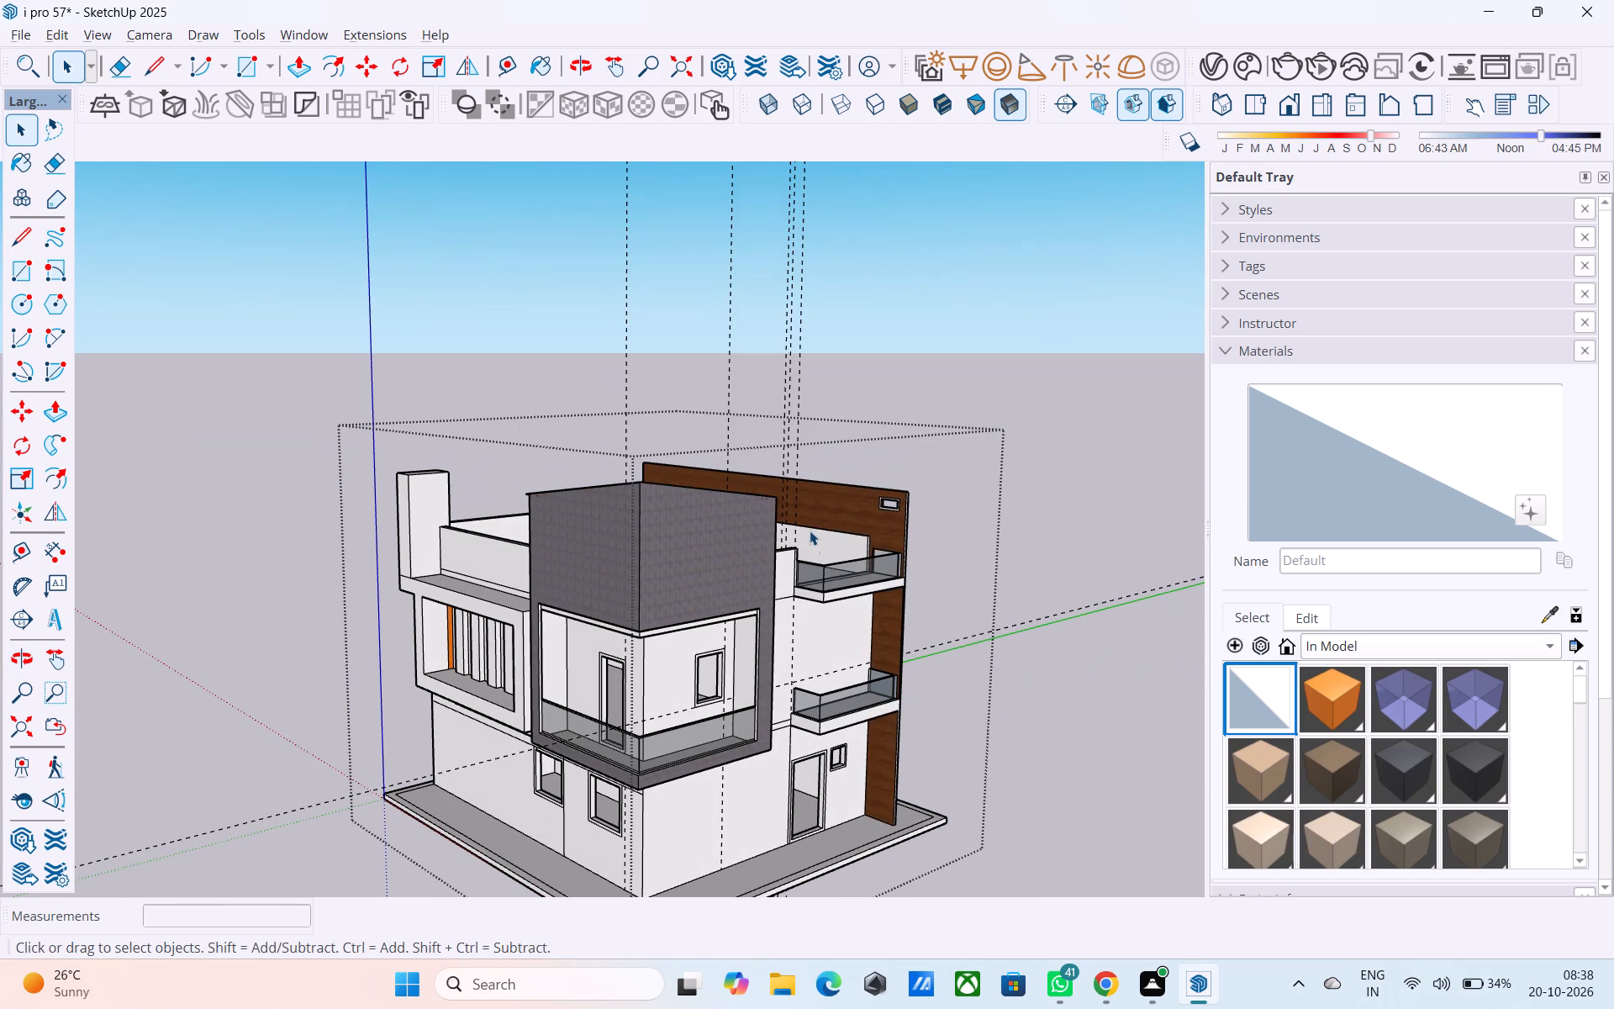
pyautogui.moveTo(828, 567); pyautogui.dragTo(877, 578, button='middle')
pyautogui.moveTo(1295, 701); pyautogui.dragTo(1243, 673, button='middle')
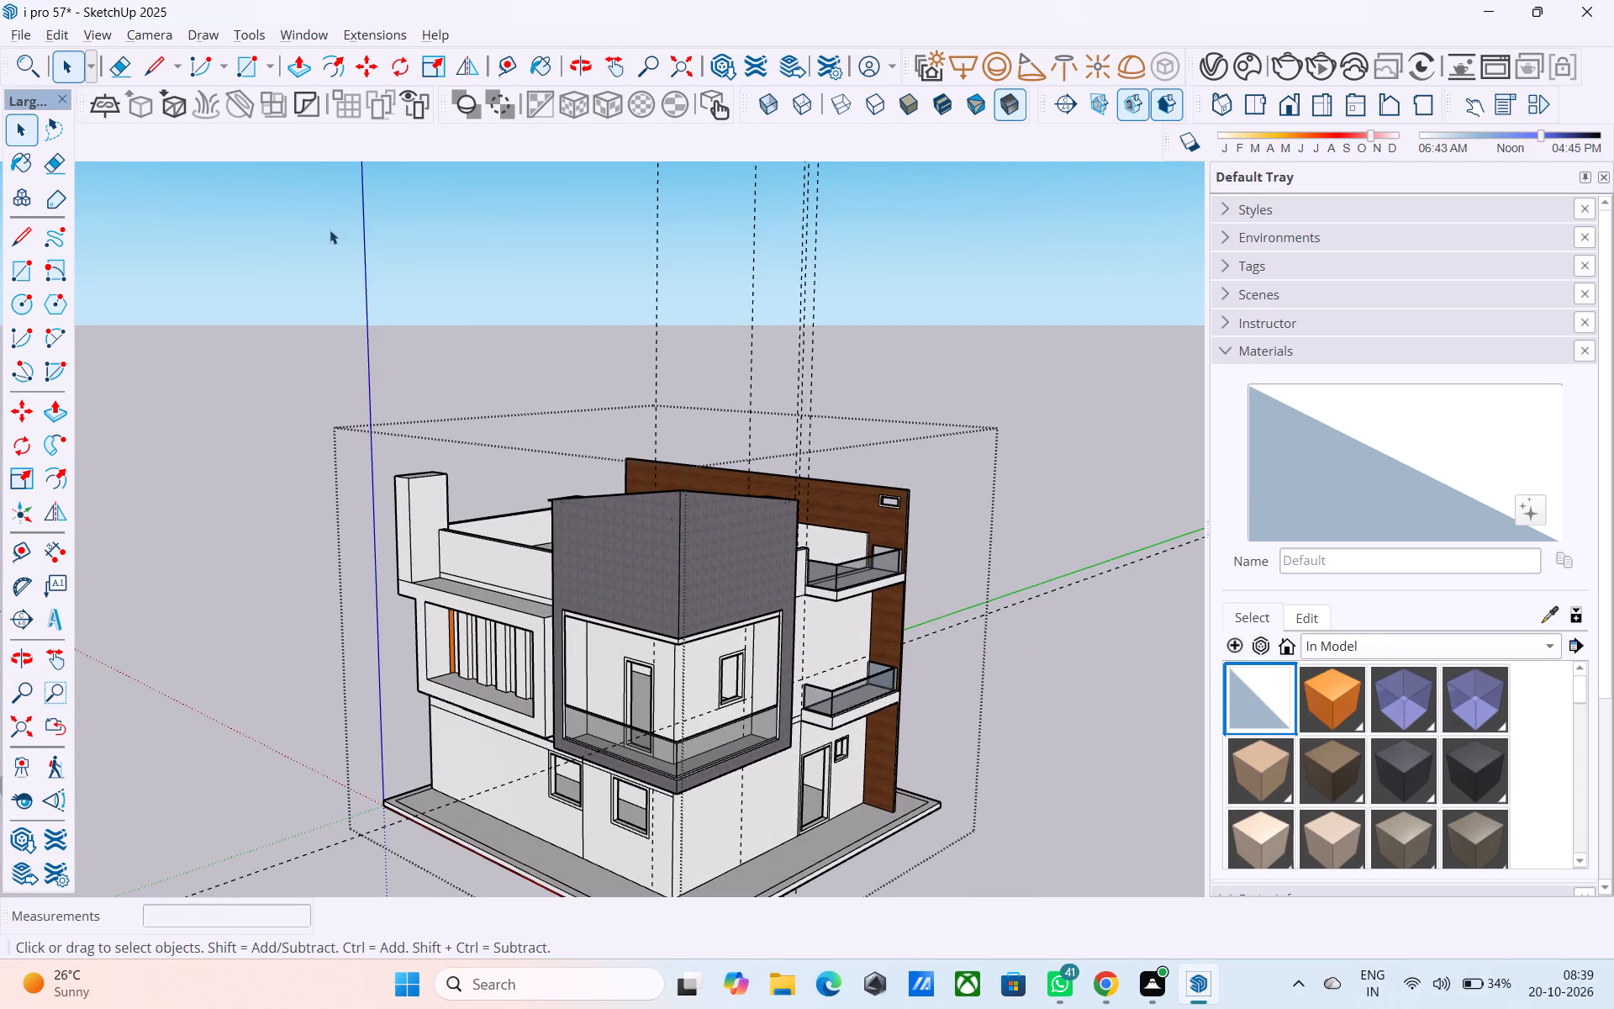
pyautogui.moveTo(541, 288); pyautogui.dragTo(440, 207, button='middle')
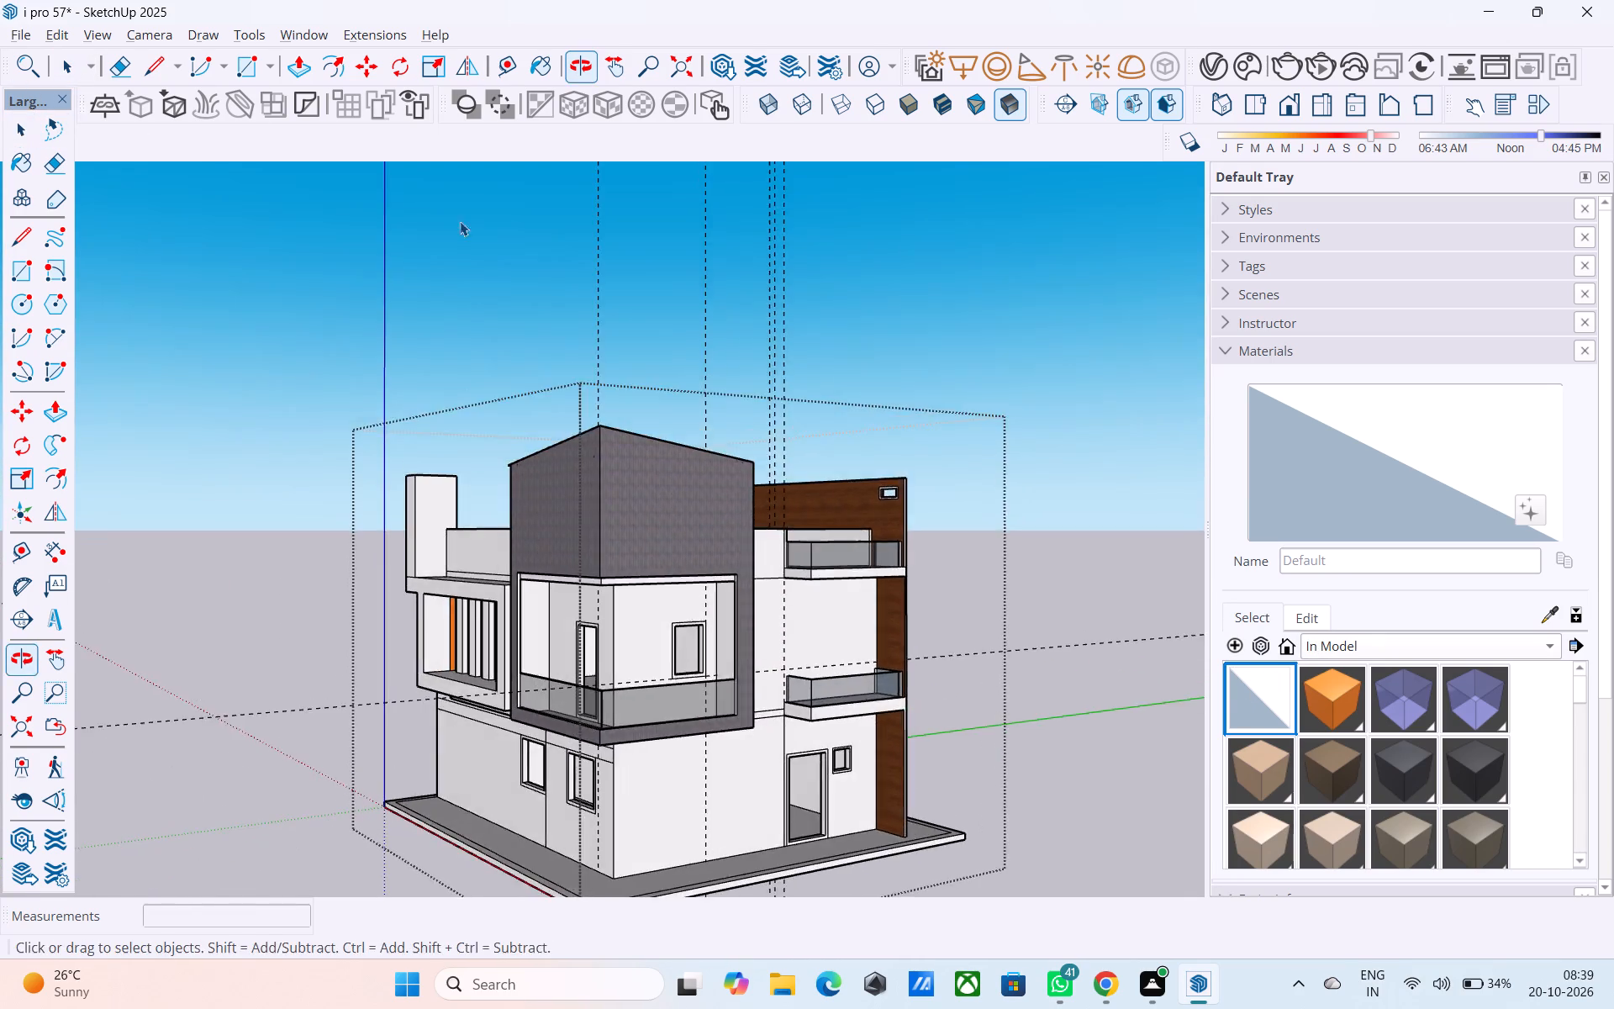
# Draw a 1.5' wide, 8' tall rectangle on the front ground-floor wall, beside the window frame and reaching down to the base.
pyautogui.scroll(-3, 465, 228)
pyautogui.moveTo(465, 228); pyautogui.dragTo(533, 258, button='middle')
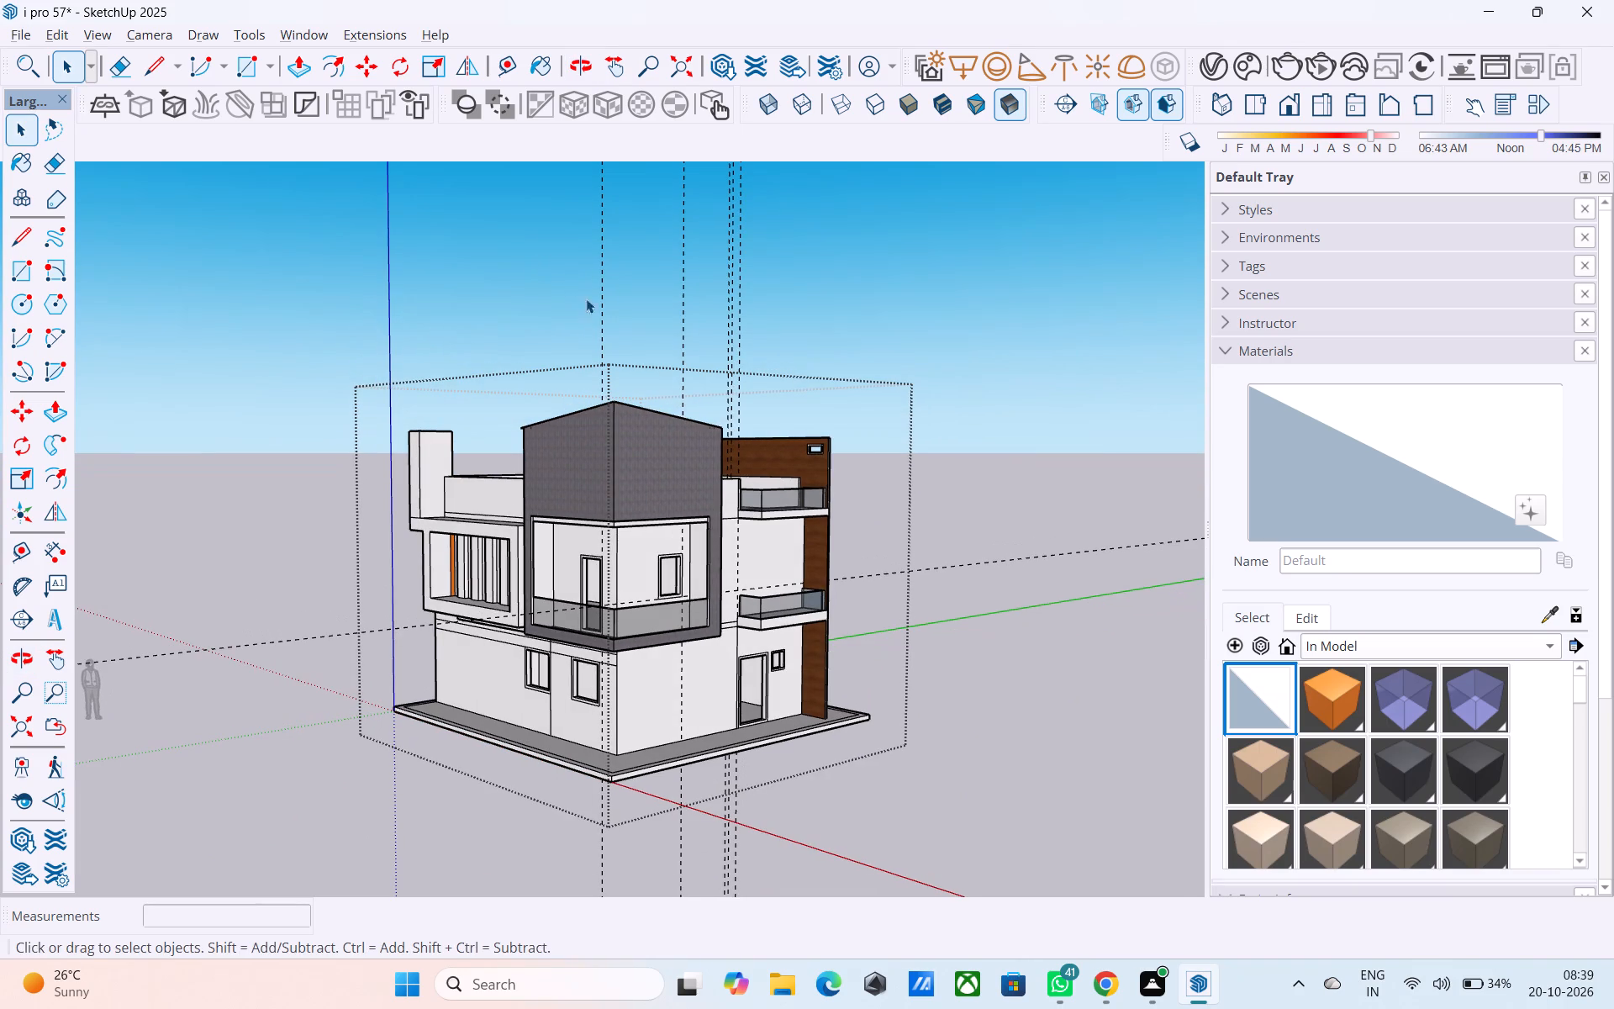
pyautogui.moveTo(585, 398); pyautogui.dragTo(591, 362, button='middle')
pyautogui.moveTo(517, 519); pyautogui.dragTo(708, 556, button='middle')
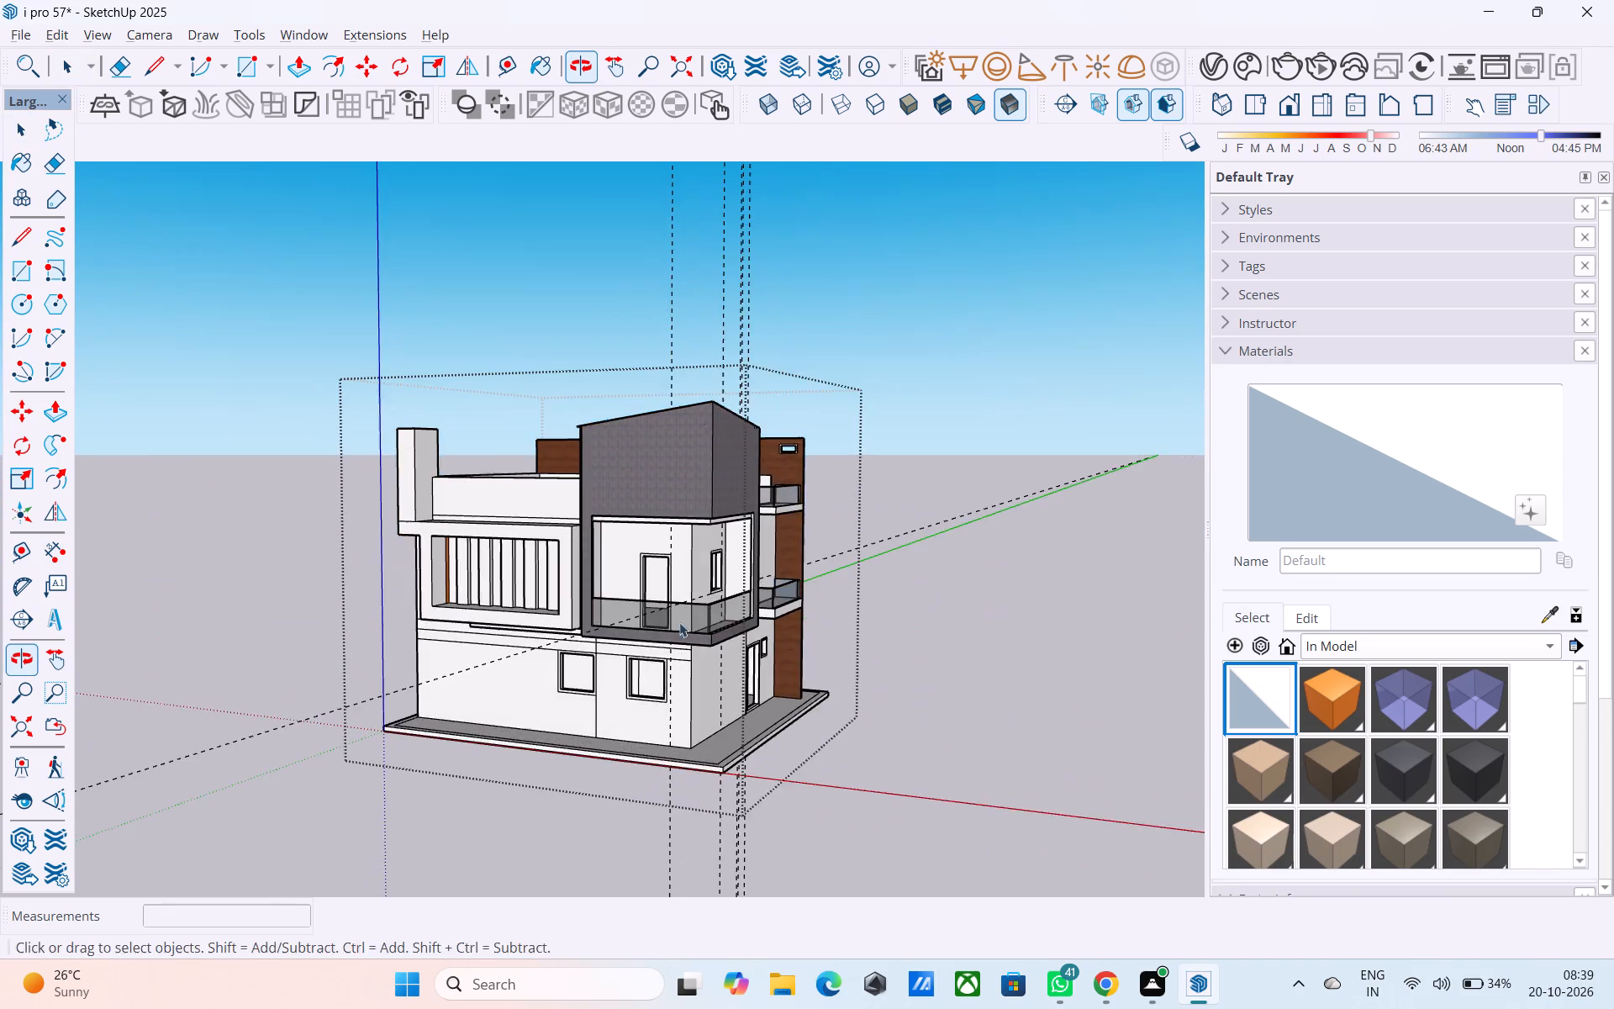
pyautogui.moveTo(617, 635); pyautogui.dragTo(694, 635, button='middle')
pyautogui.scroll(6, 605, 631)
pyautogui.moveTo(520, 628); pyautogui.dragTo(741, 559, button='middle')
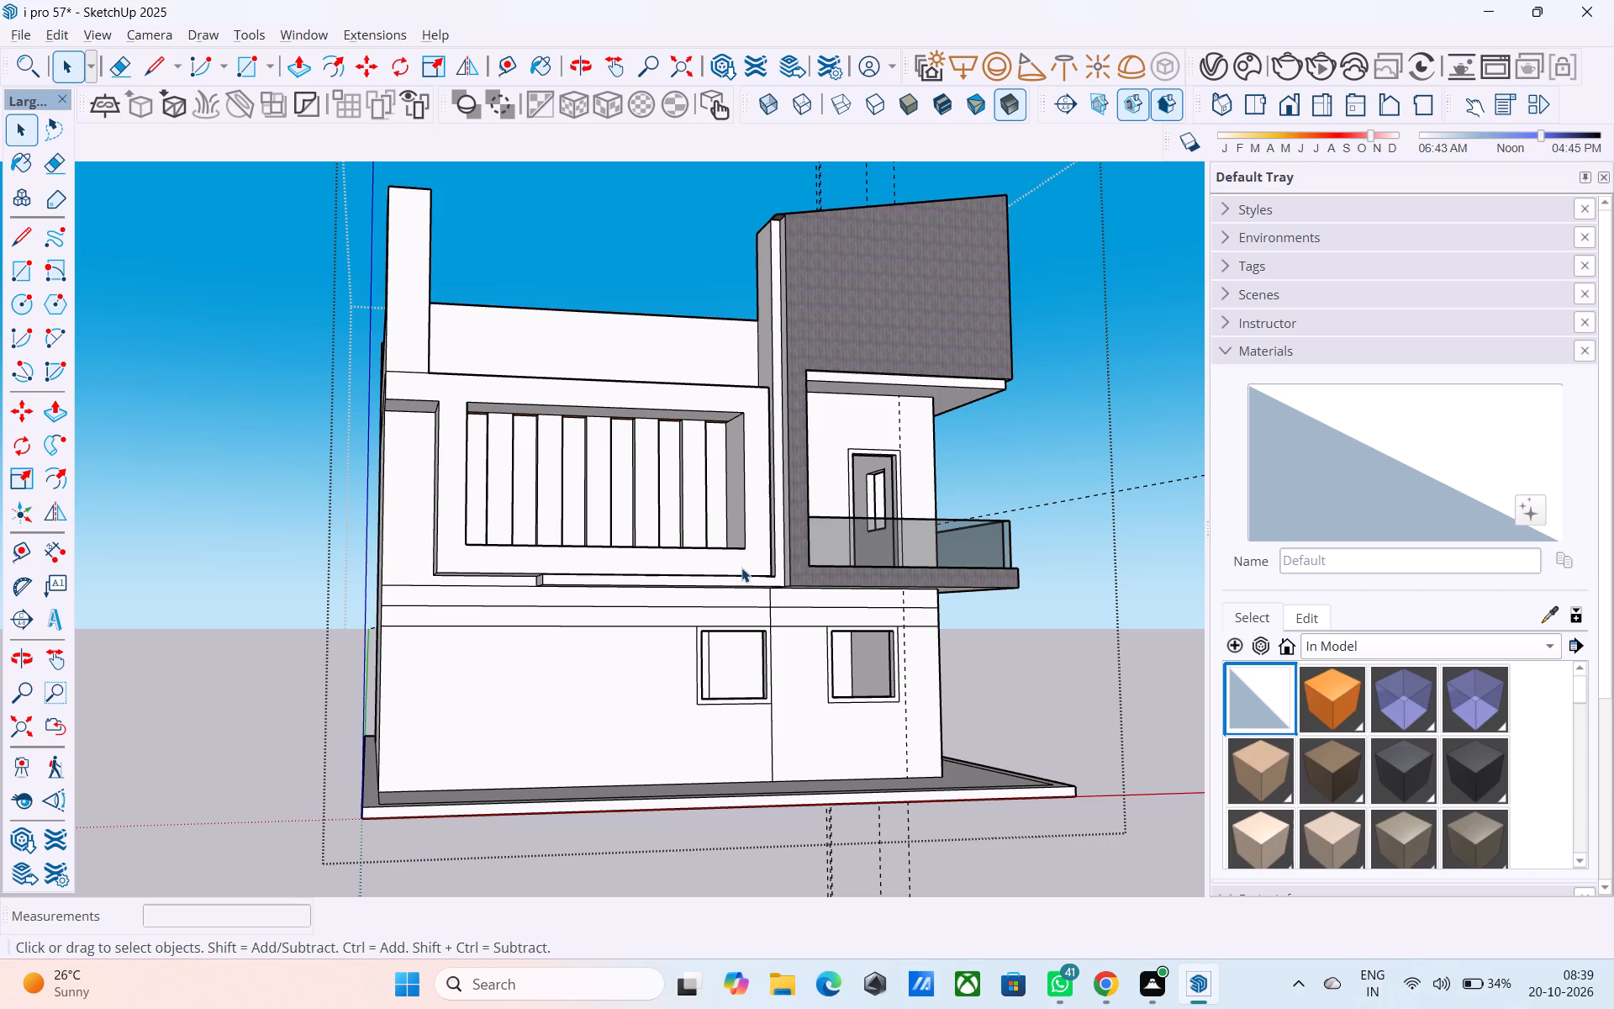
pyautogui.moveTo(745, 554); pyautogui.dragTo(729, 577, button='middle')
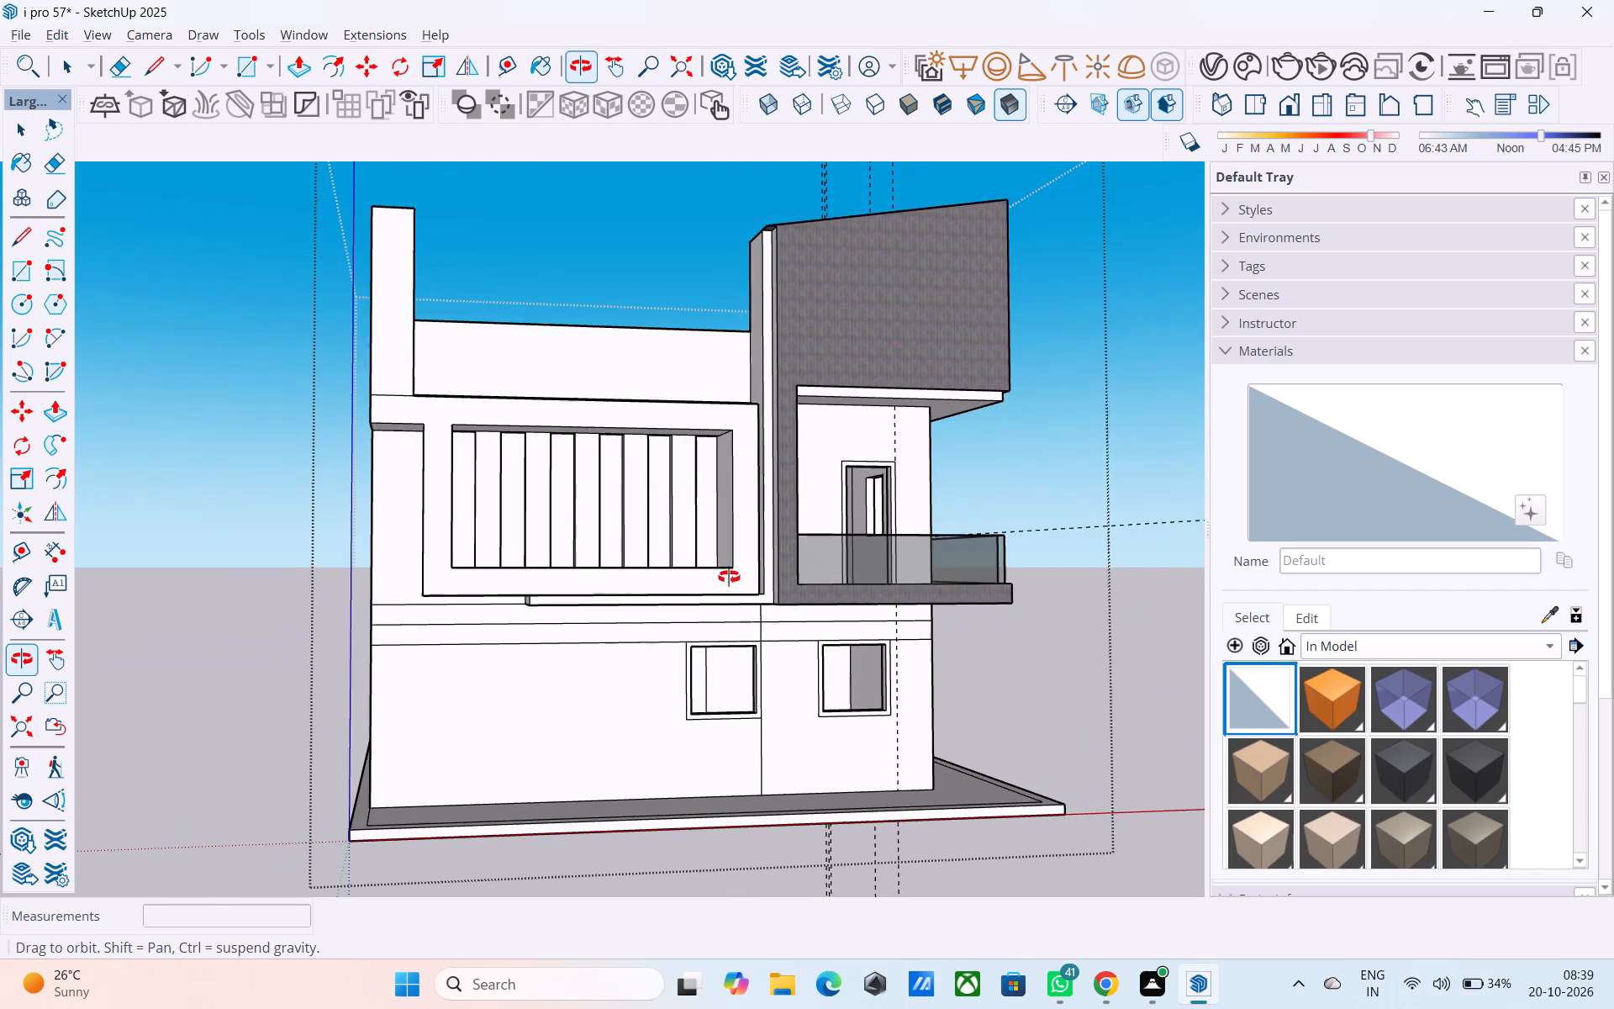
pyautogui.moveTo(729, 577); pyautogui.dragTo(725, 576, button='middle')
pyautogui.moveTo(563, 681); pyautogui.dragTo(553, 671, button='middle')
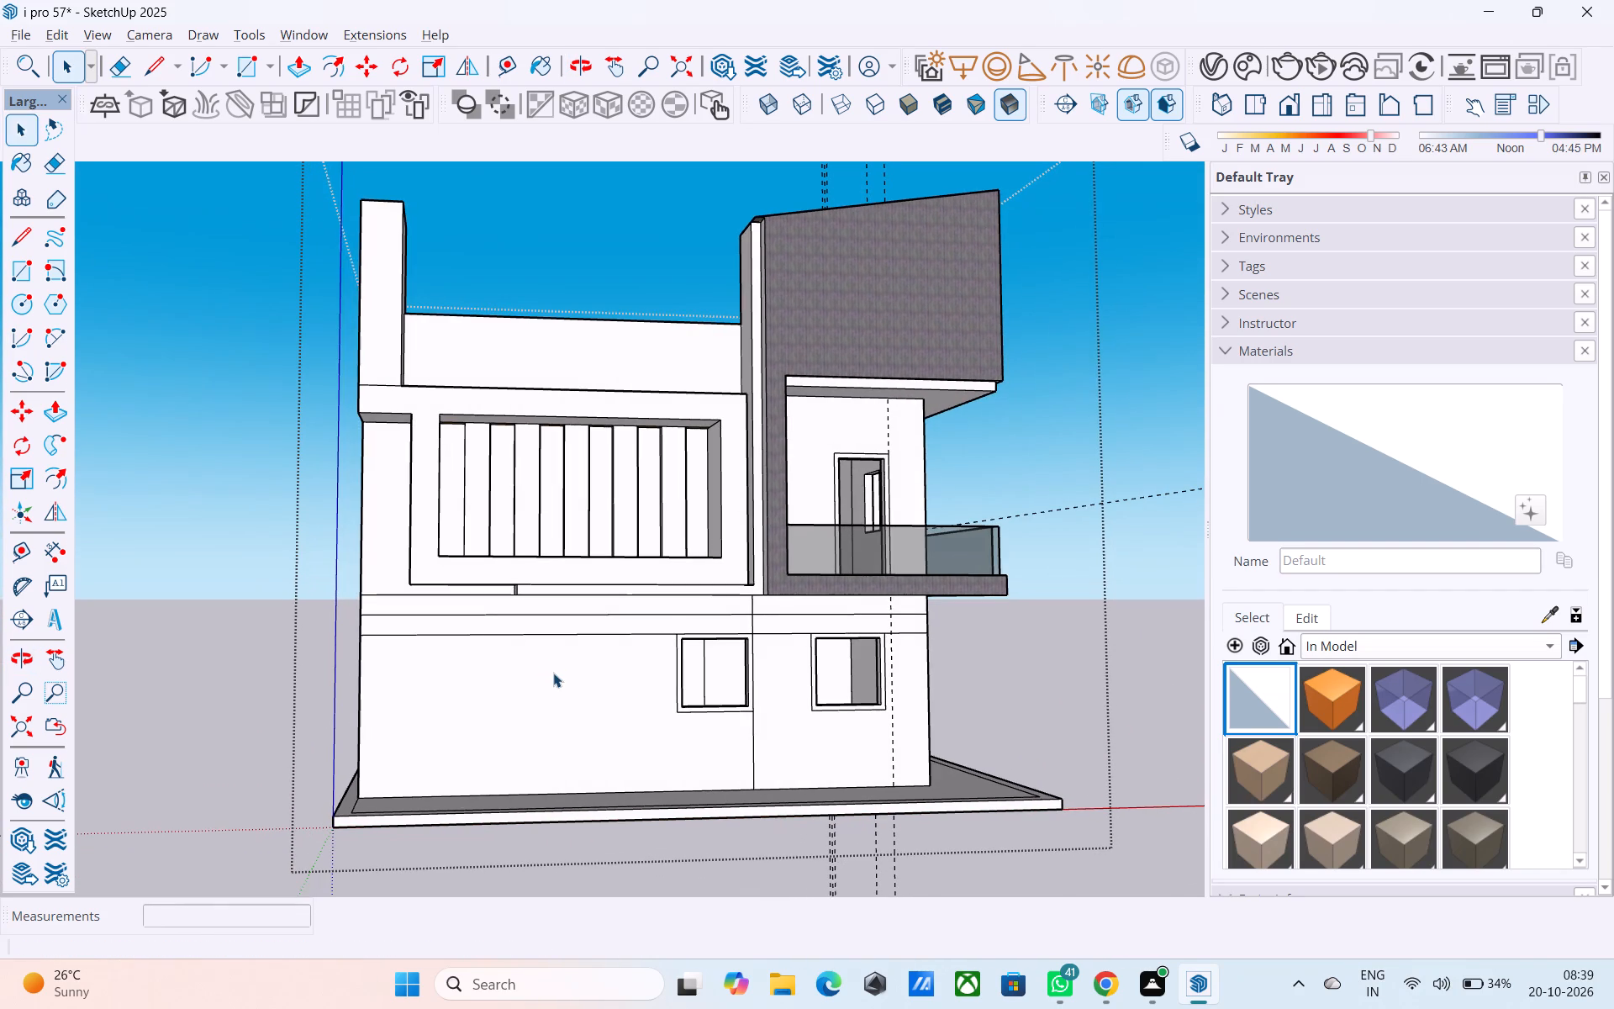
pyautogui.moveTo(556, 667); pyautogui.dragTo(548, 654, button='middle')
pyautogui.scroll(1, 548, 654)
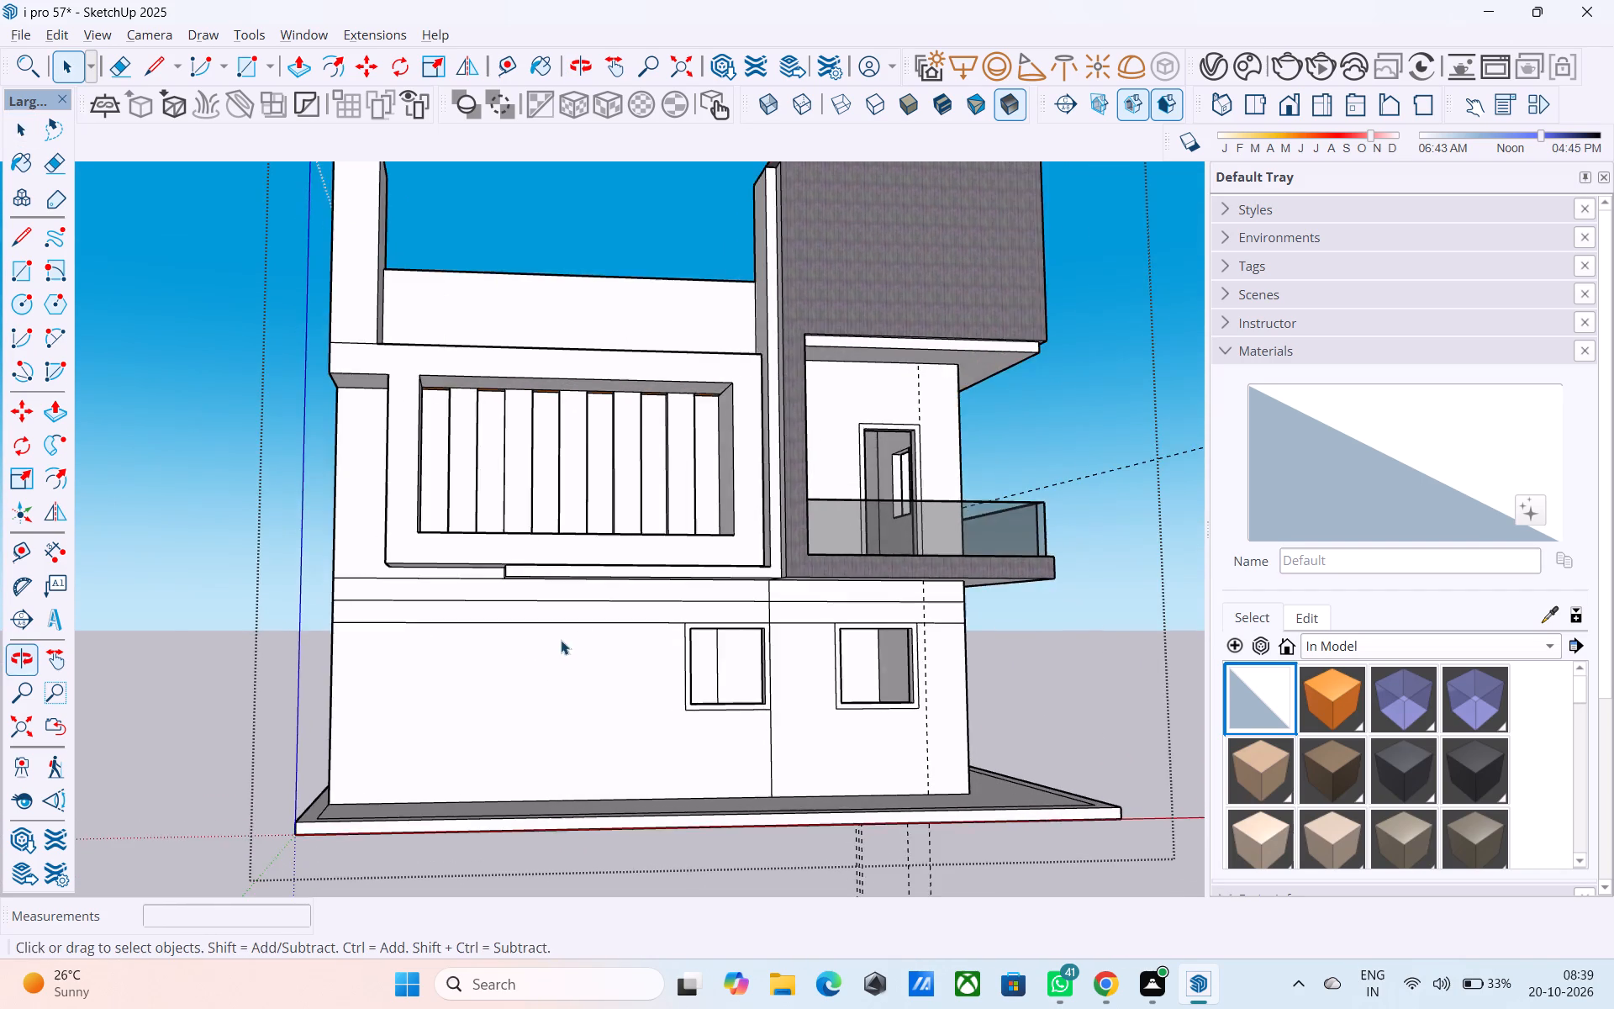
pyautogui.scroll(4, 581, 628)
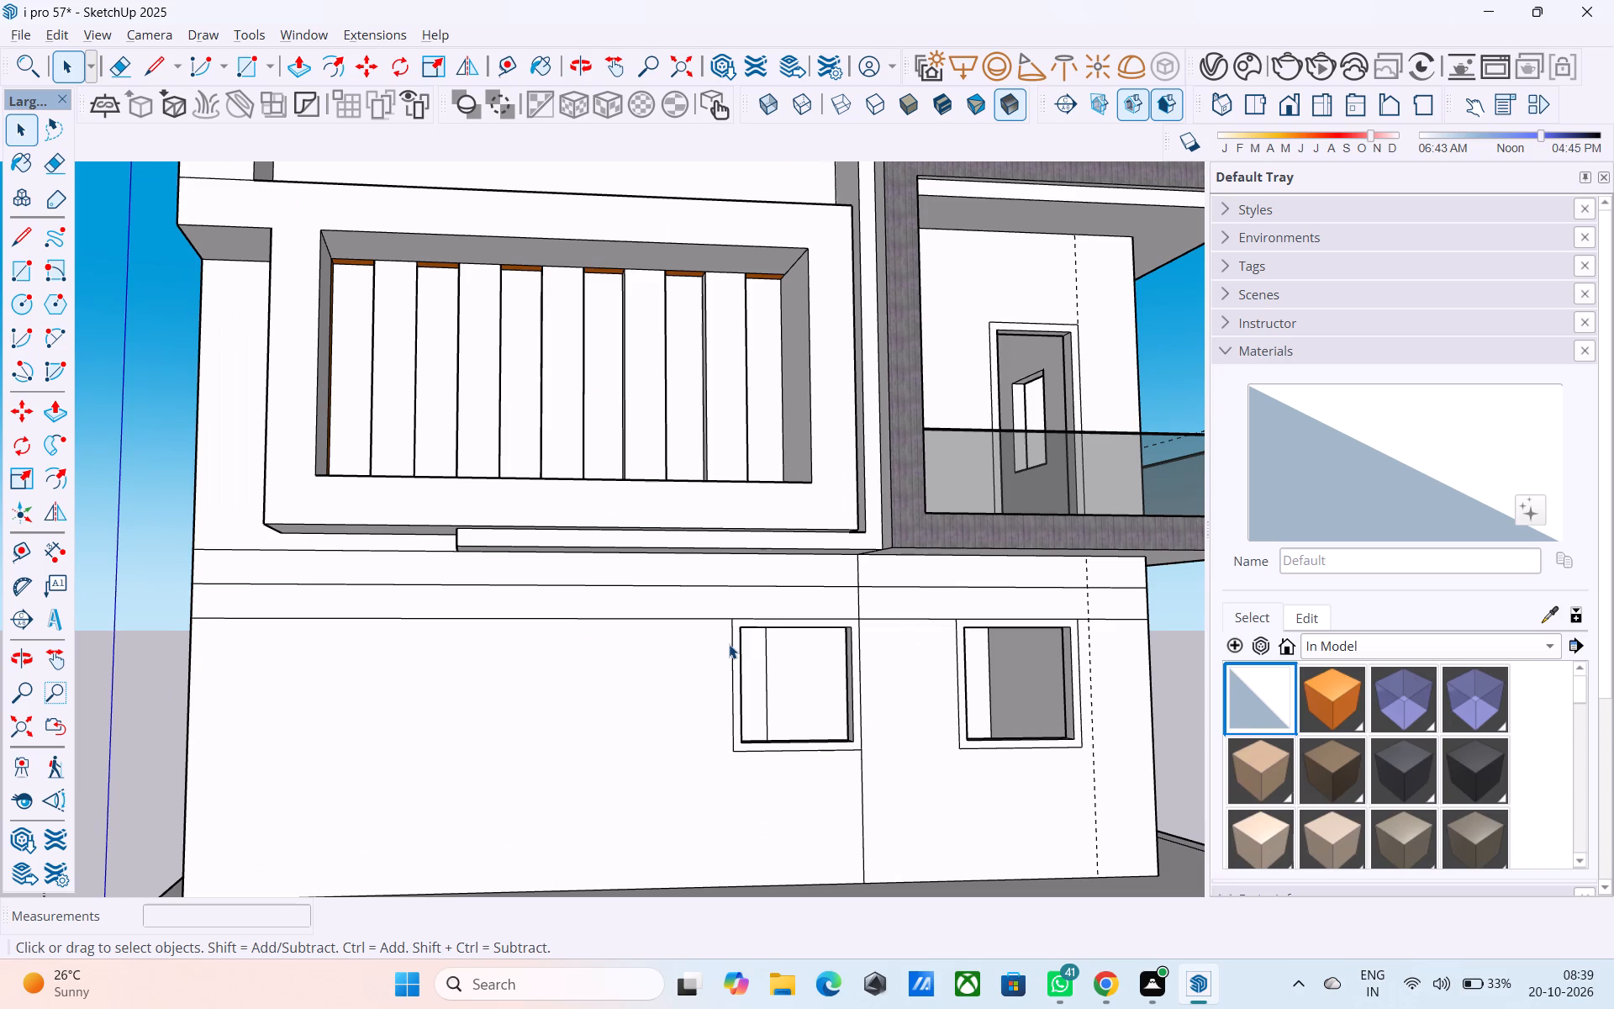
pyautogui.press('r')
pyautogui.click(726, 622)
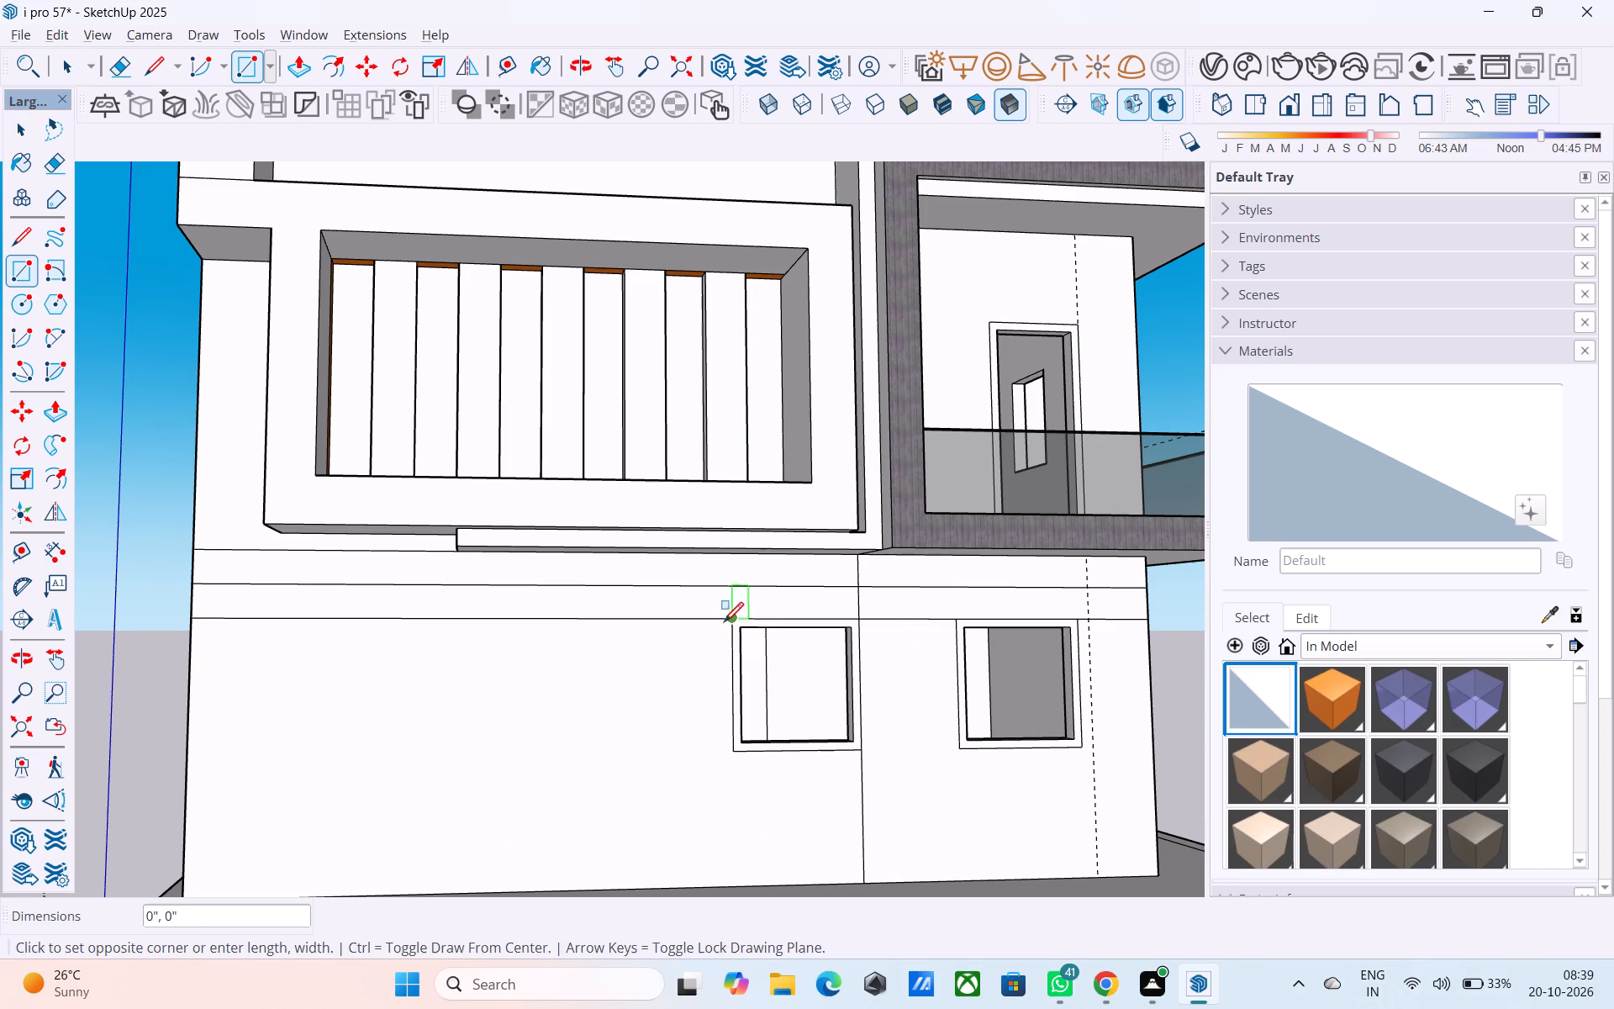
pyautogui.scroll(-3, 707, 629)
pyautogui.scroll(1, 707, 629)
pyautogui.scroll(-1, 707, 629)
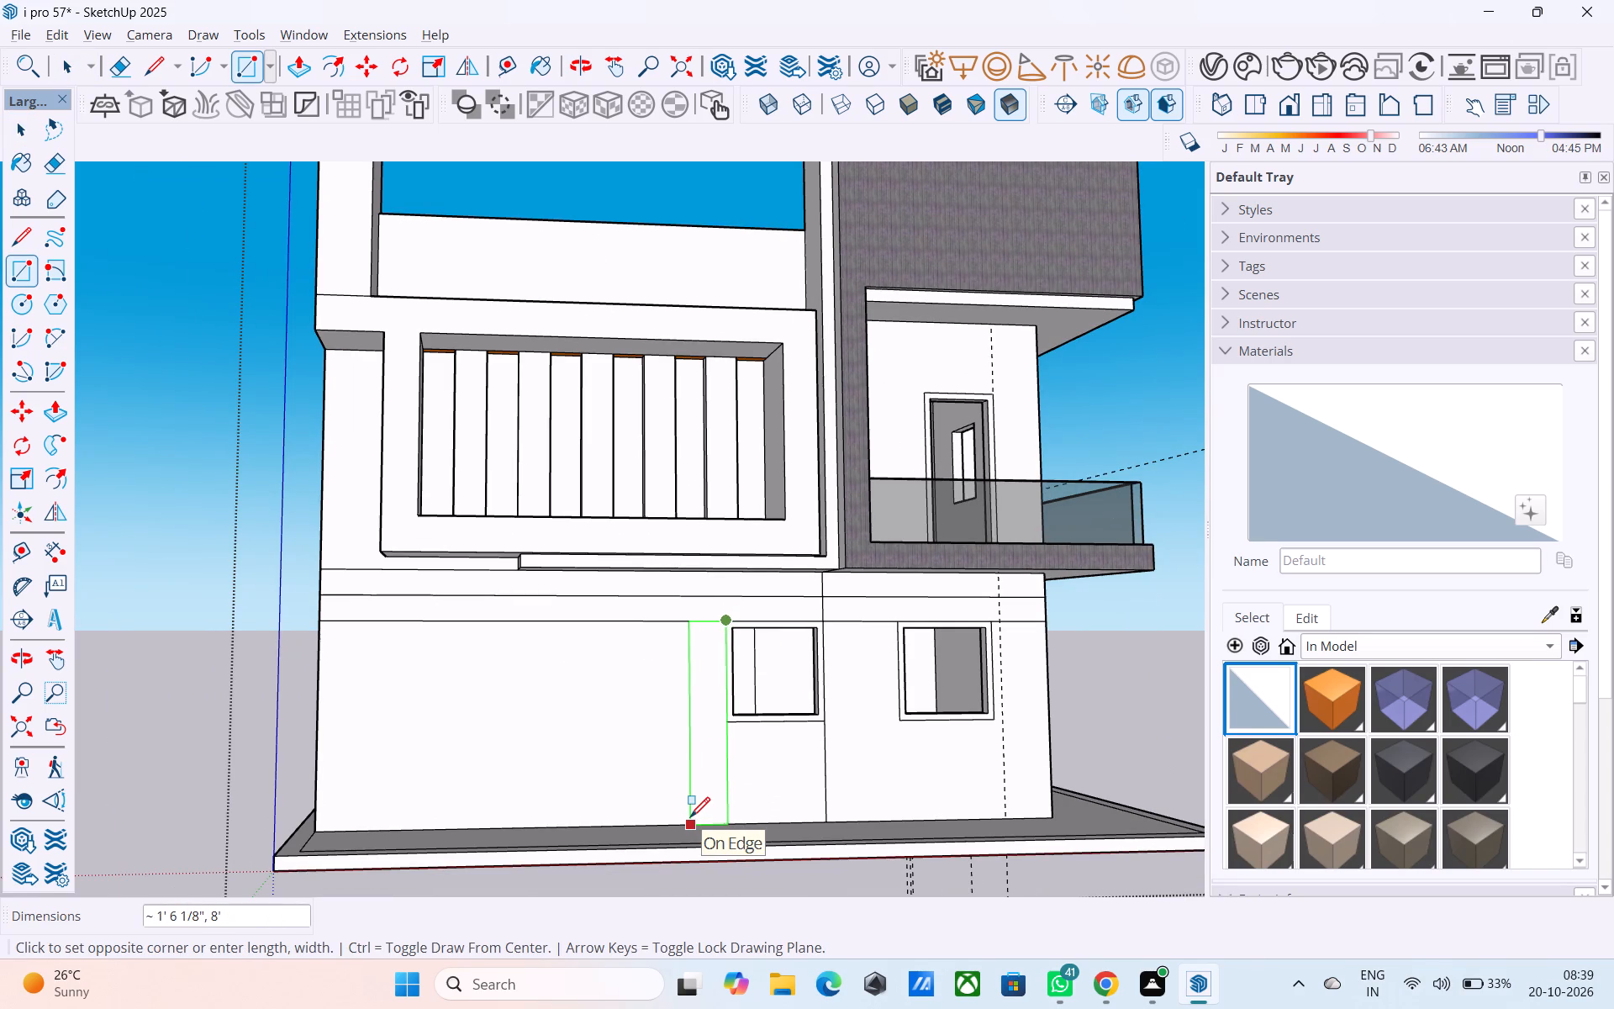
pyautogui.write("1.5'")
pyautogui.press('Return')
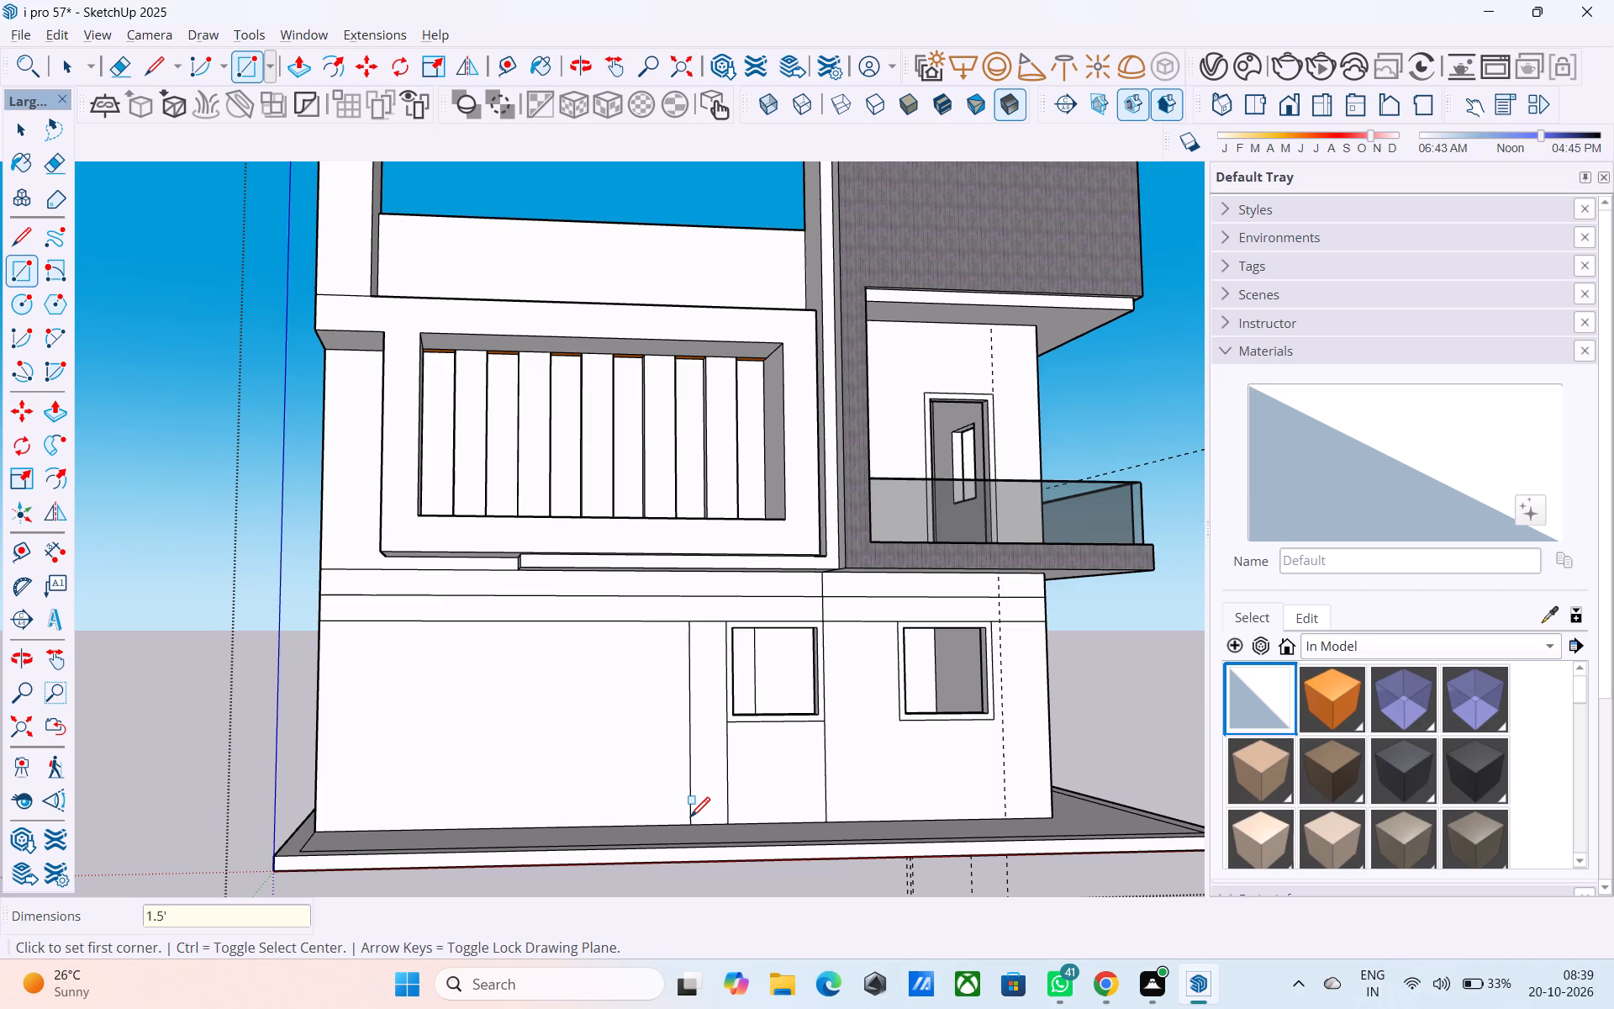
# Pull the tall narrow rectangle 6" out from the wall to form a pillar beside the ground-floor window.
pyautogui.press('space')
pyautogui.scroll(5, 719, 796)
pyautogui.click(697, 792)
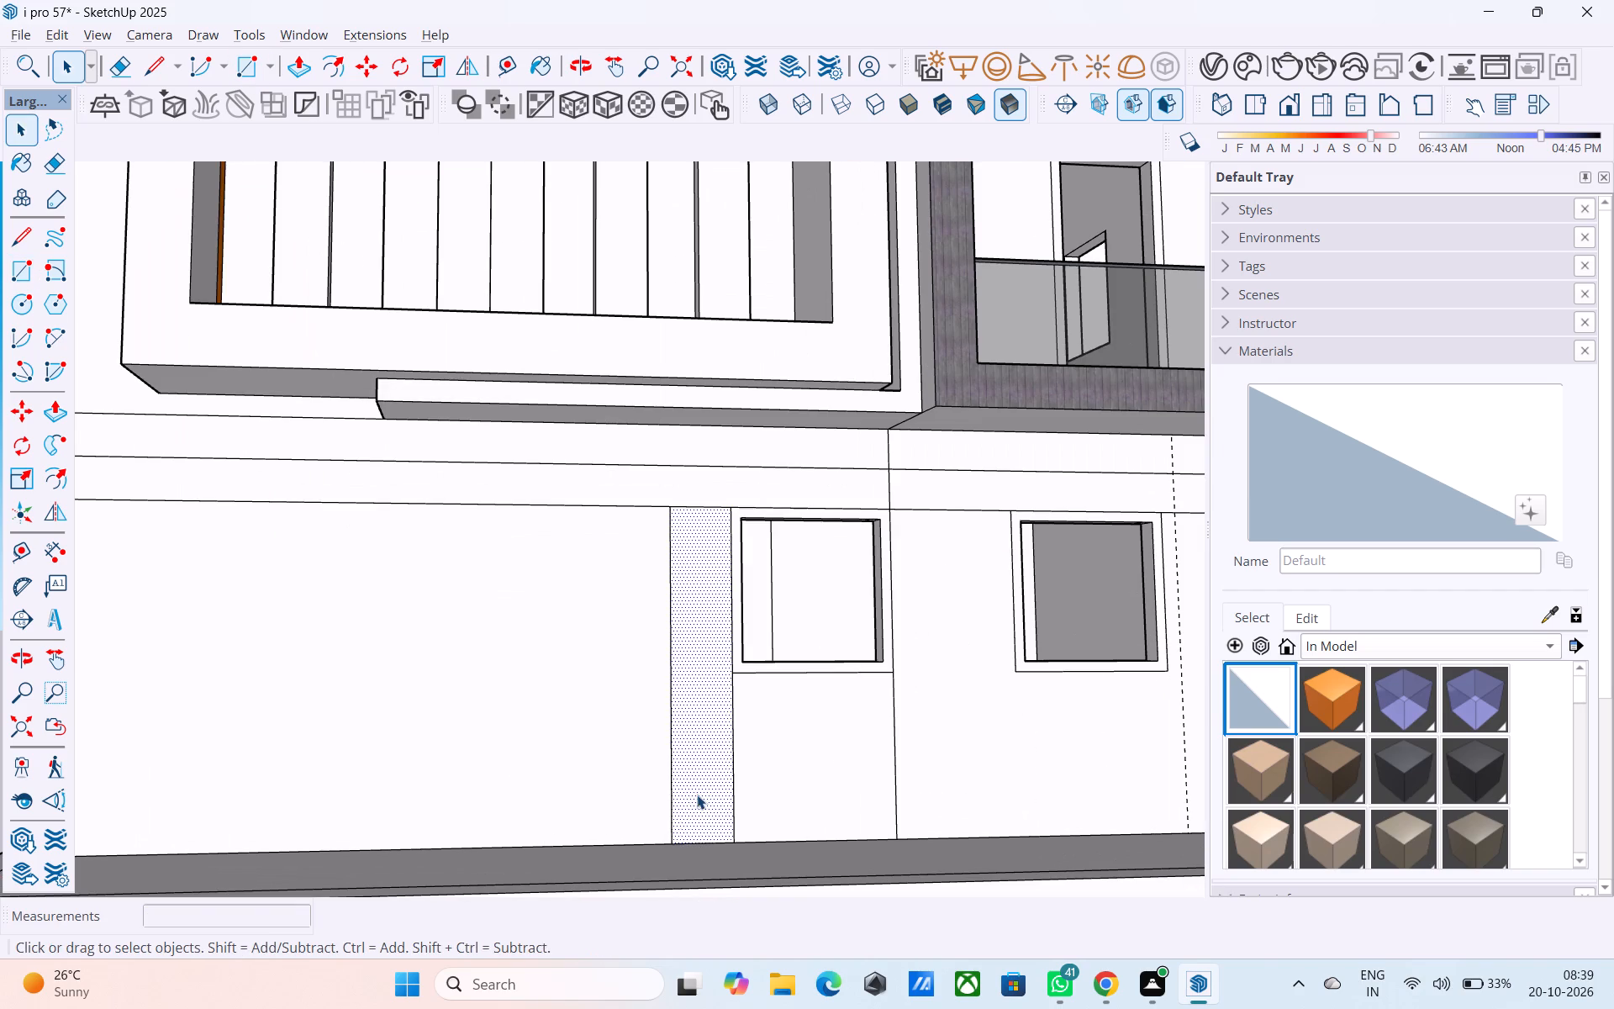
pyautogui.press('p')
pyautogui.click(699, 792)
pyautogui.write('6"')
pyautogui.press('Return')
pyautogui.press('space')
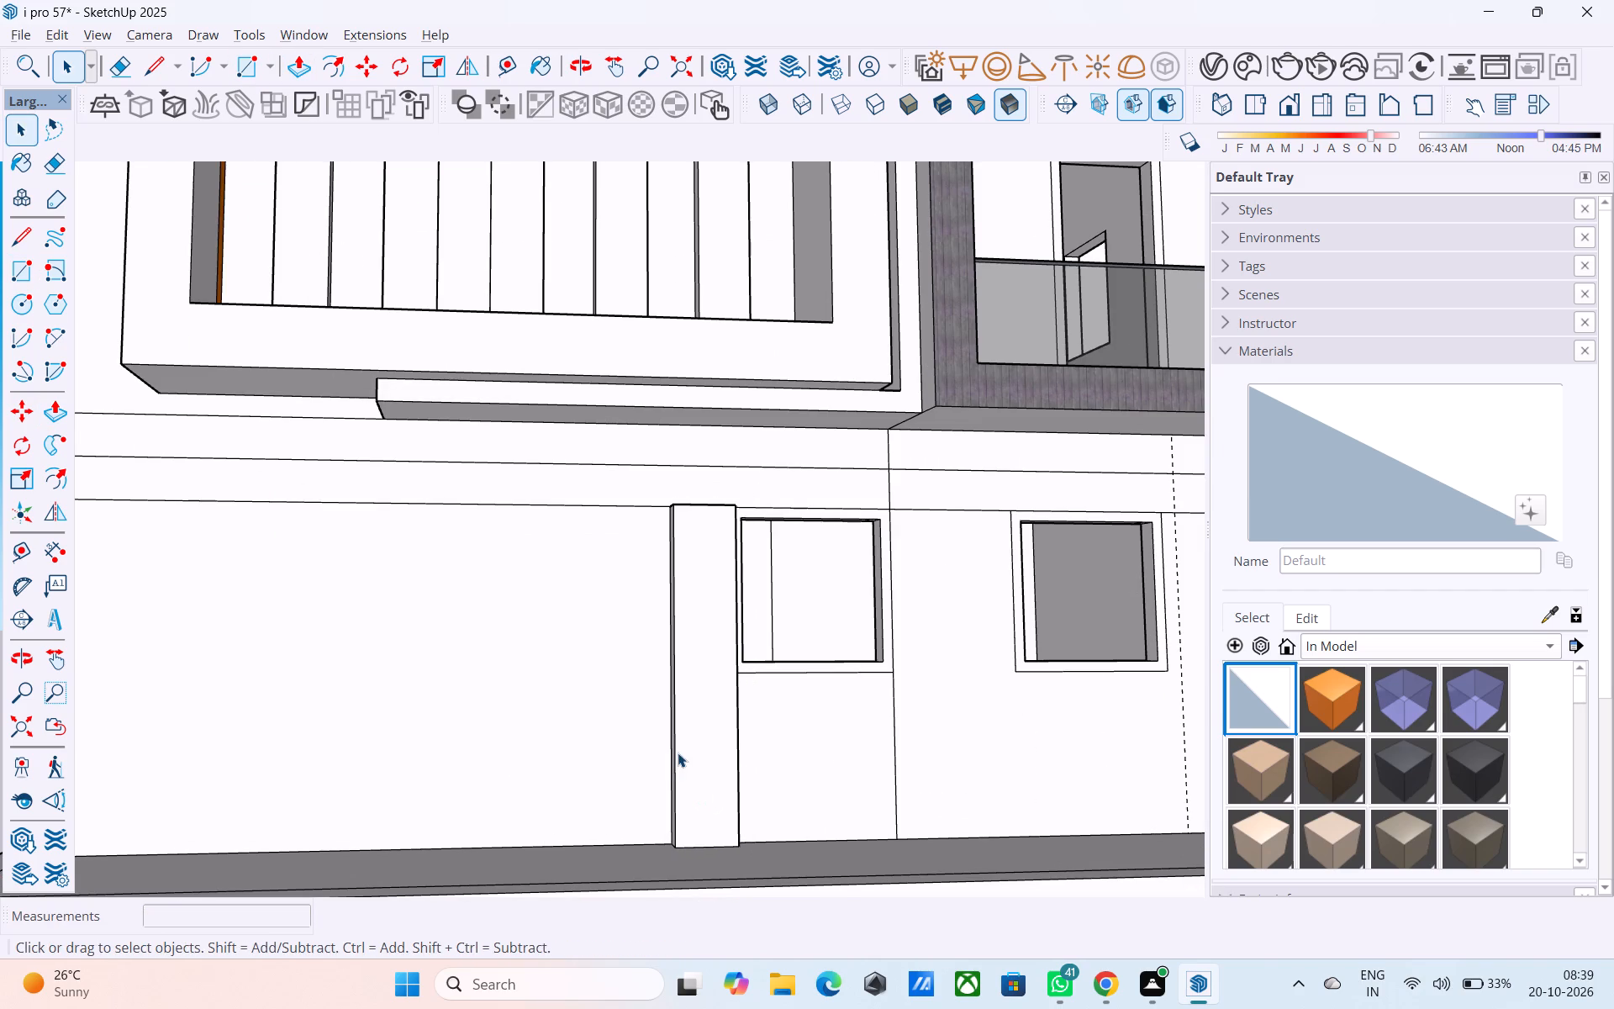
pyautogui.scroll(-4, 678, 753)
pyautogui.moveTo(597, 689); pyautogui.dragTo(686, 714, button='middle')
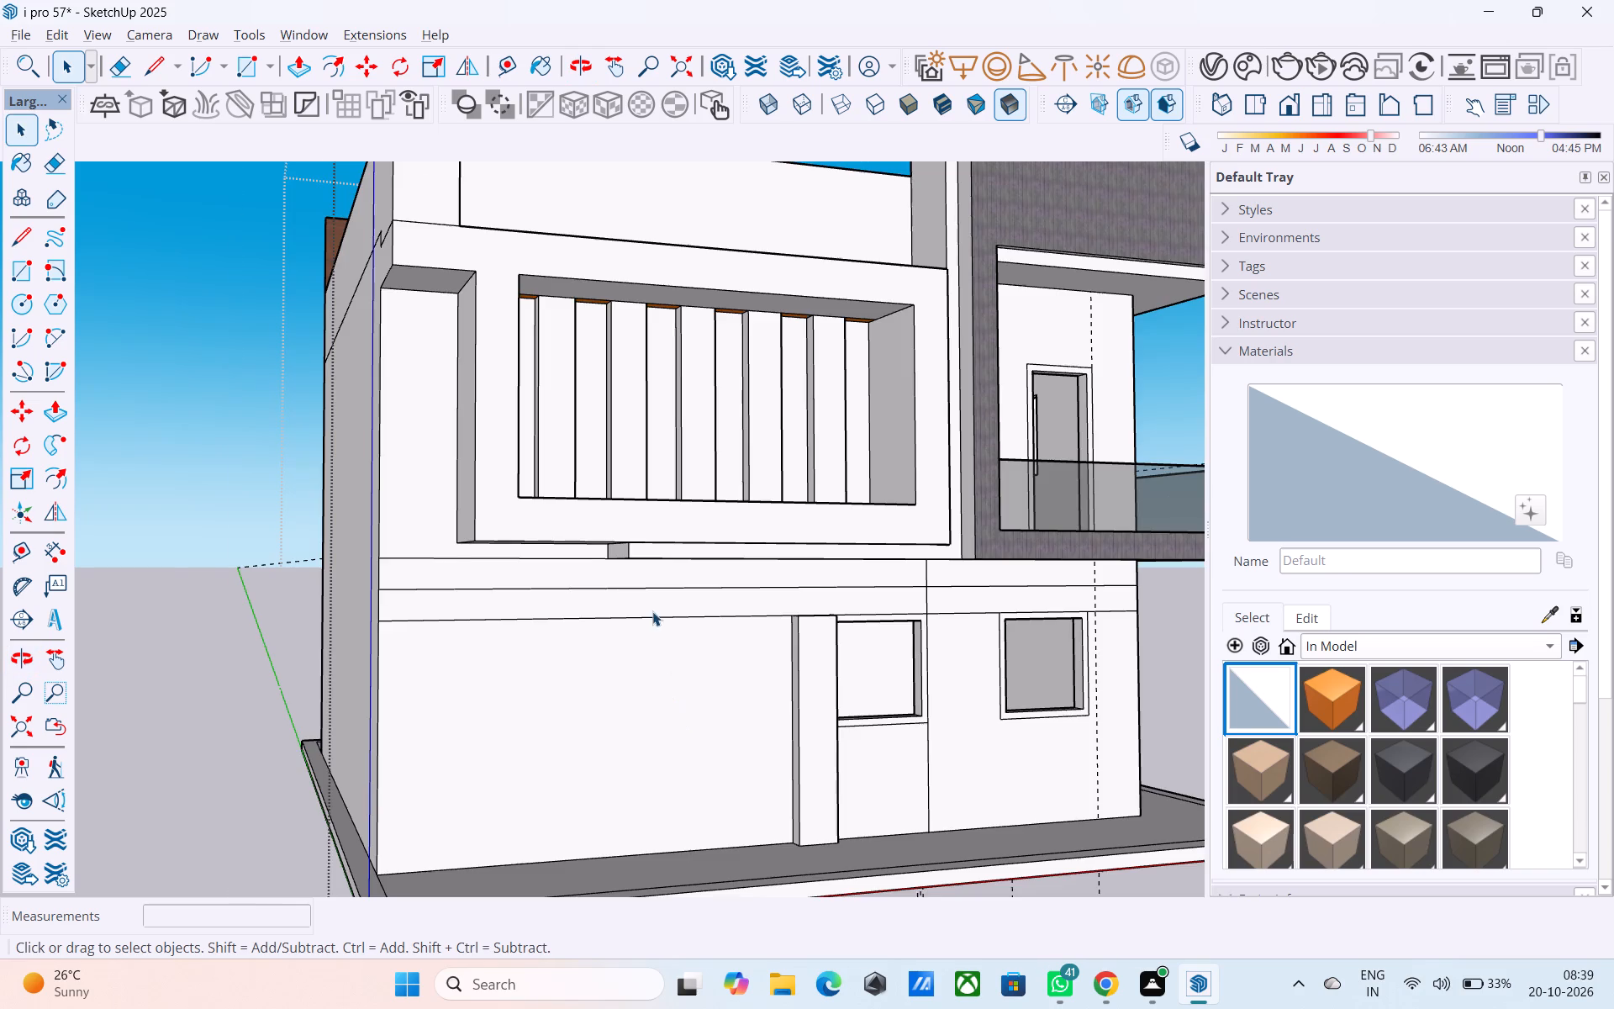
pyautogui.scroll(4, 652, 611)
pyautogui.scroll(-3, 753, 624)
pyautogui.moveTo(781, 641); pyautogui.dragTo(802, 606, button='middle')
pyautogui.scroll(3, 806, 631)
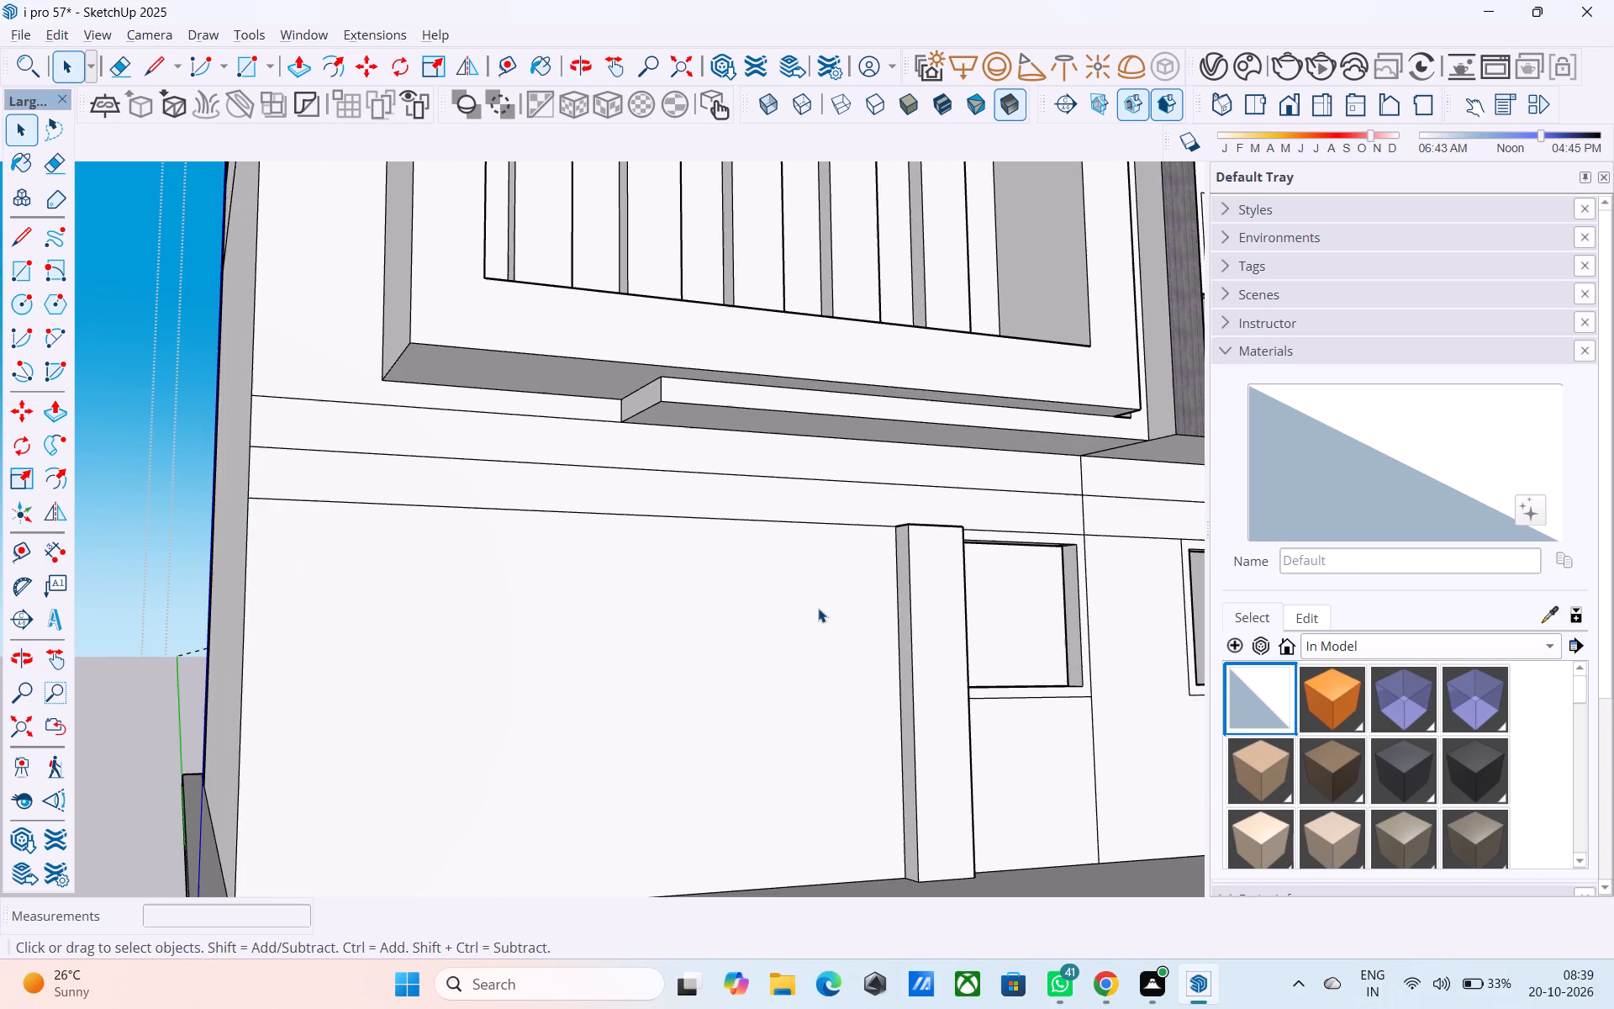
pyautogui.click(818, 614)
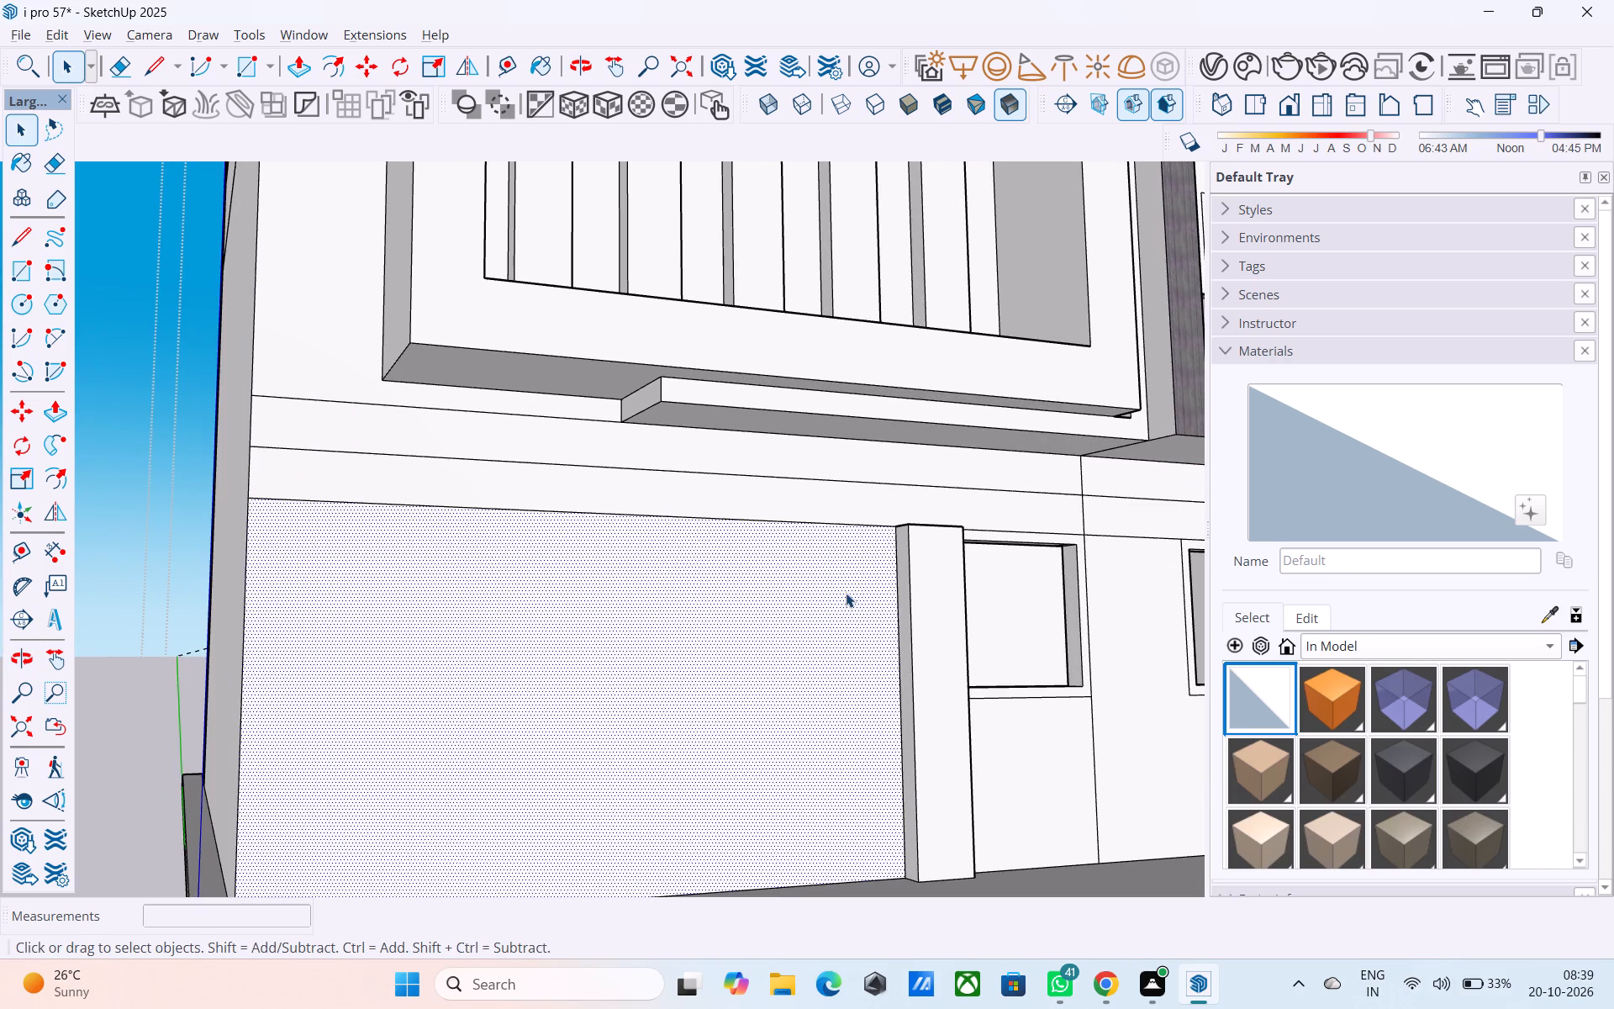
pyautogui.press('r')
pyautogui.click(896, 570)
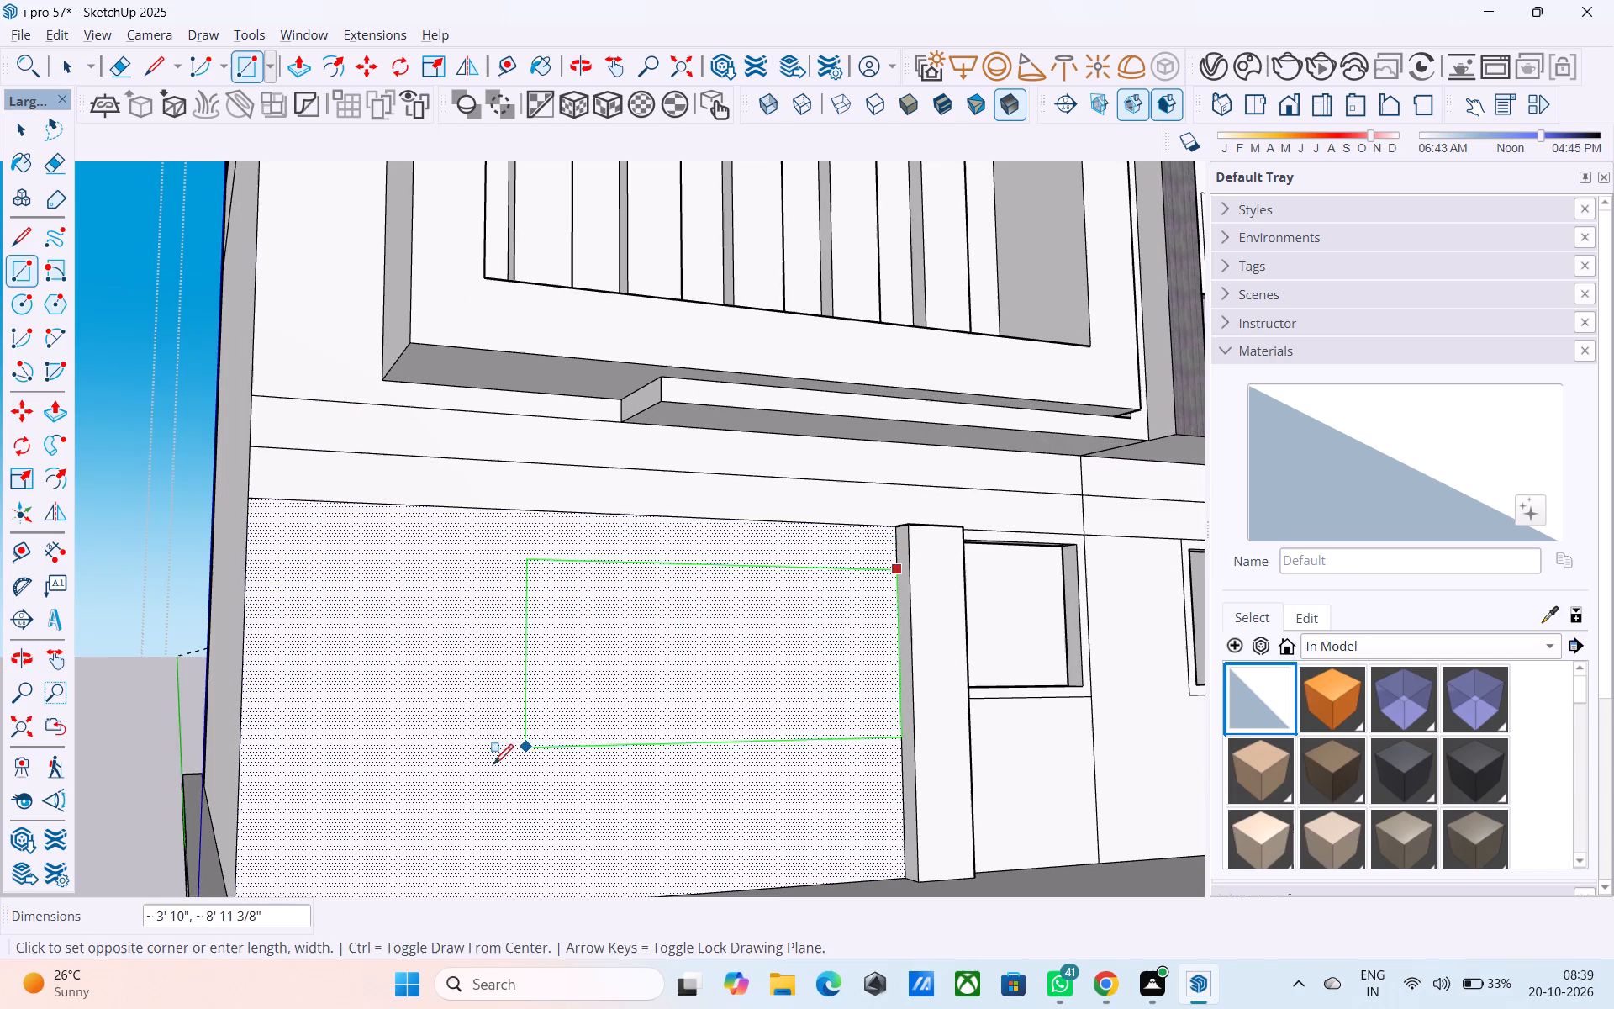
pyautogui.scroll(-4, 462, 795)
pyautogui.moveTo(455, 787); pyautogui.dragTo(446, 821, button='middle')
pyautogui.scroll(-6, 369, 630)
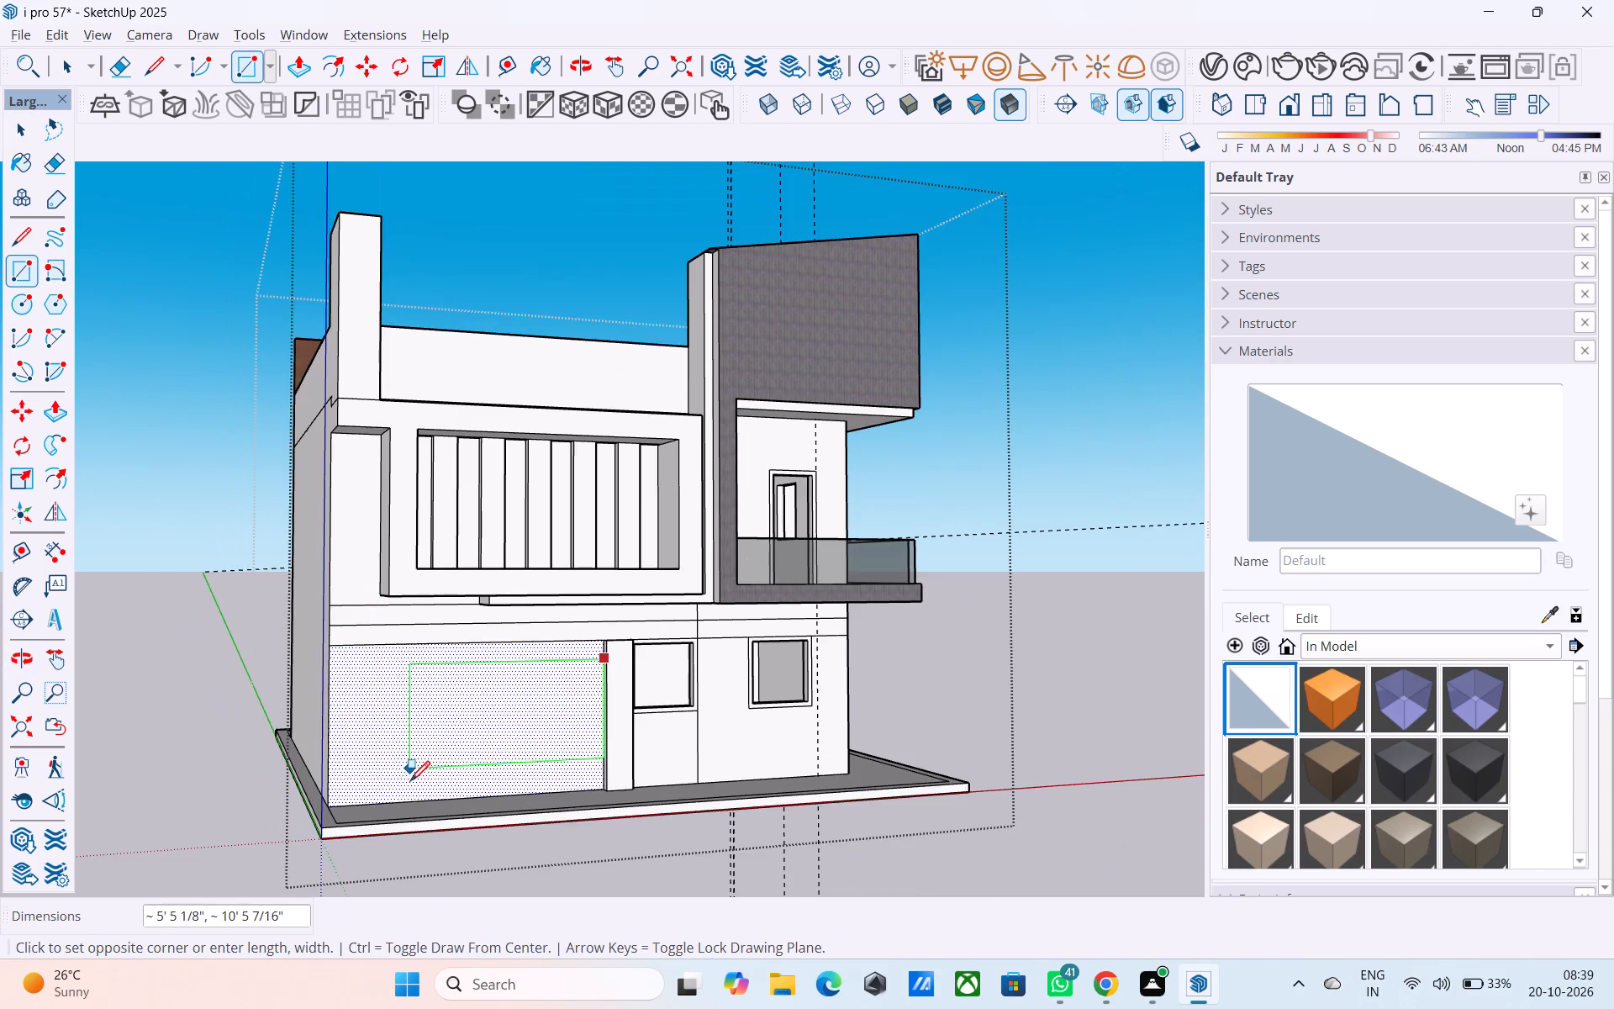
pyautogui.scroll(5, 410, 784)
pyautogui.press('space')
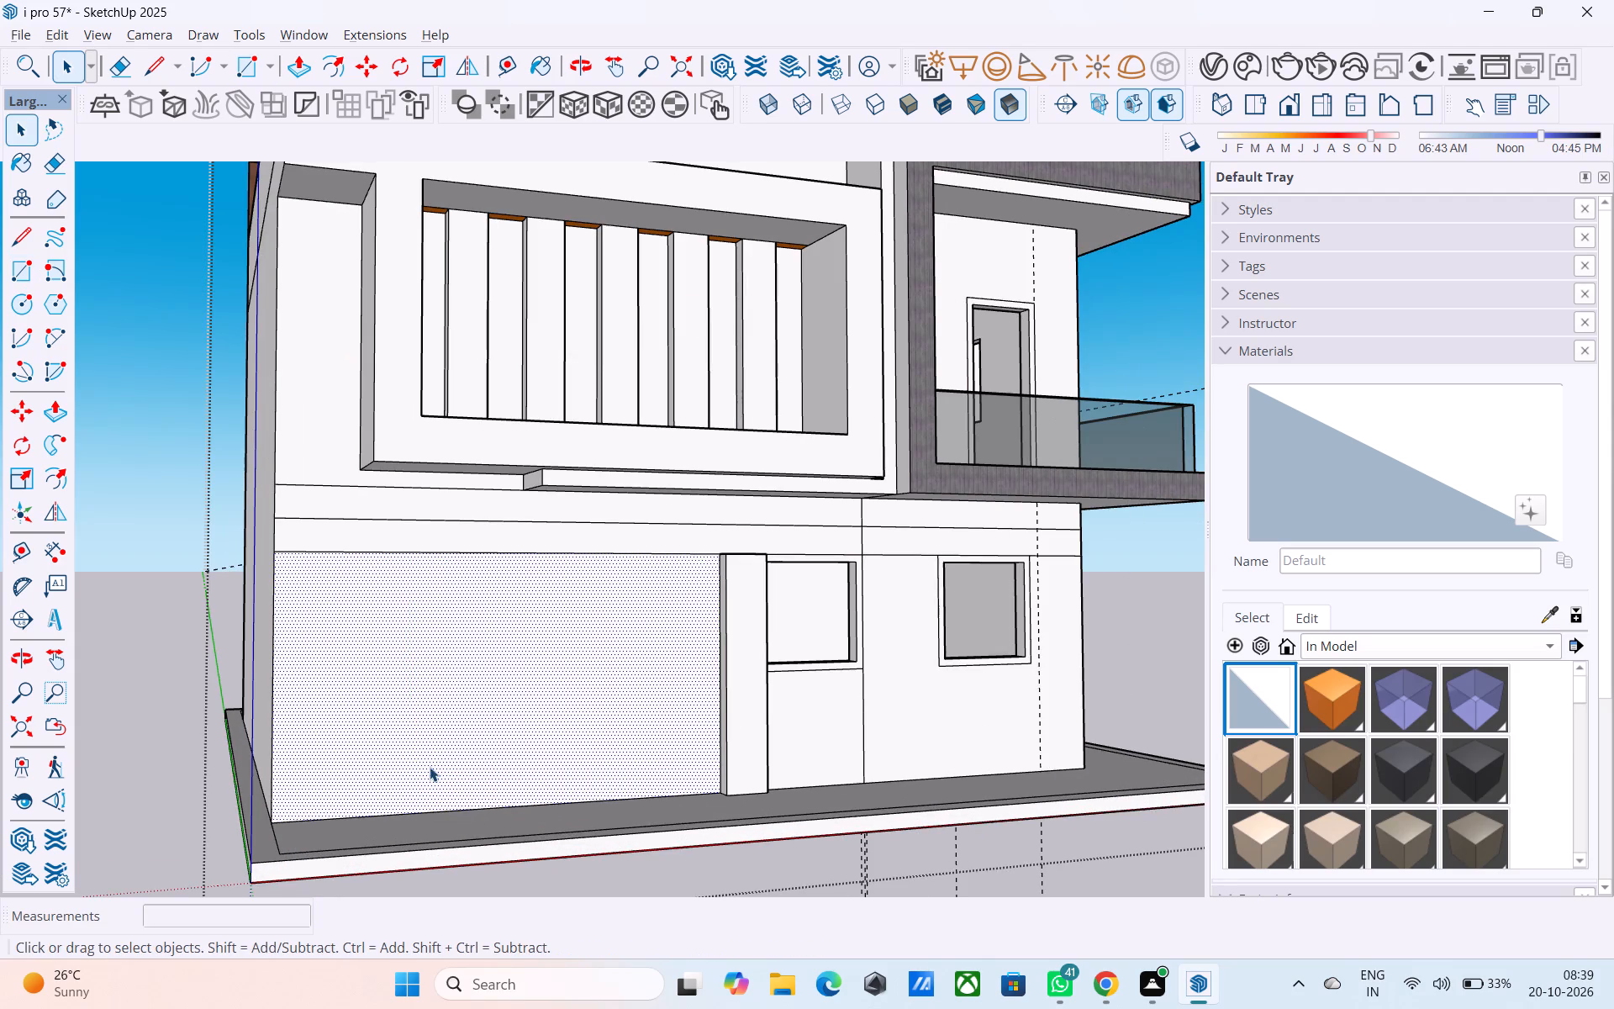
# Place guides on the blank ground-floor wall, 1' below its top edge and 1' from the pillar.
pyautogui.press('t')
pyautogui.scroll(3, 651, 557)
pyautogui.click(651, 554)
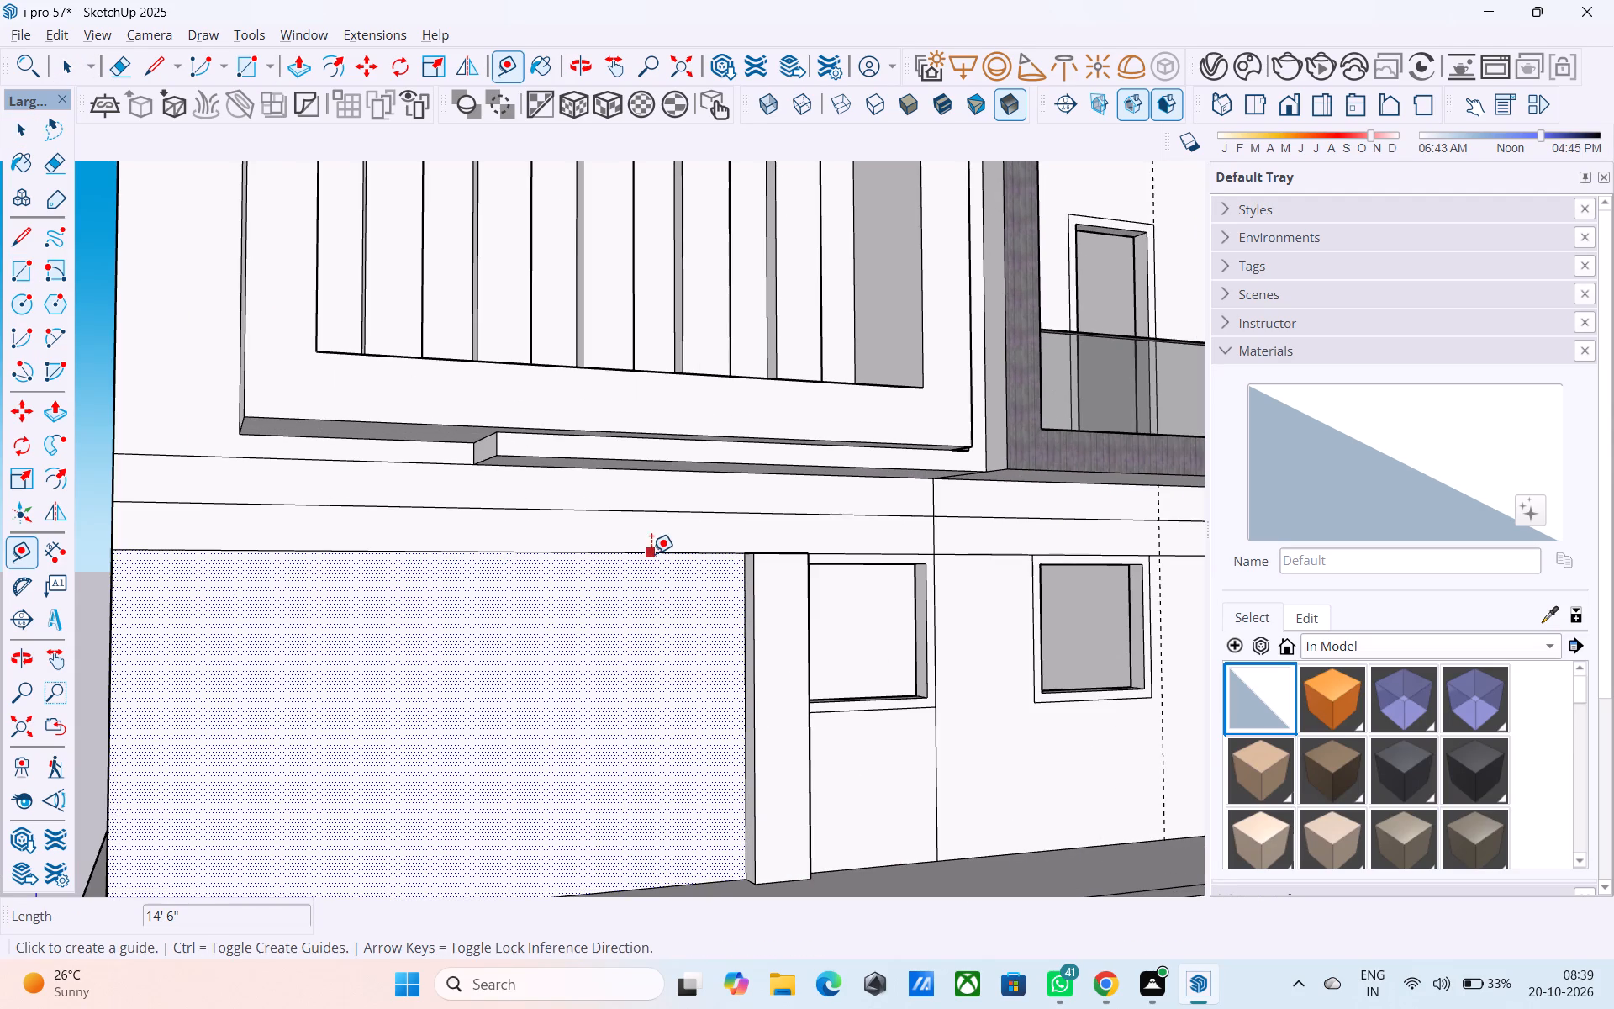
pyautogui.write("1'")
pyautogui.press('Return')
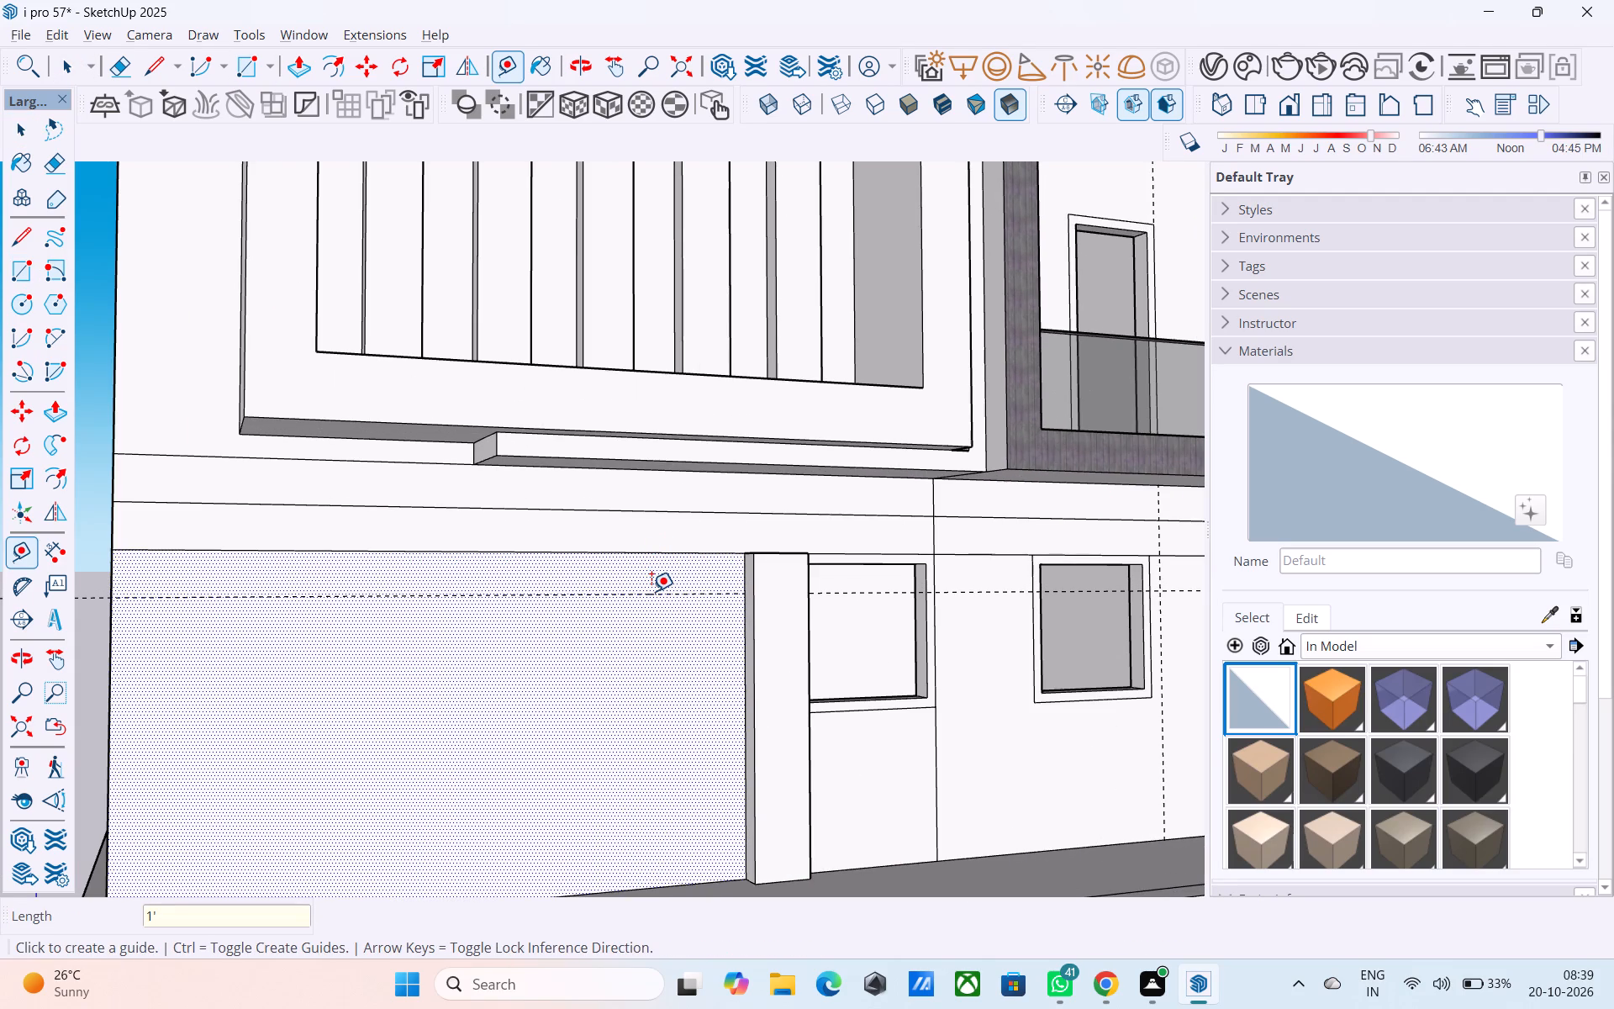
pyautogui.press('r')
pyautogui.scroll(2, 726, 614)
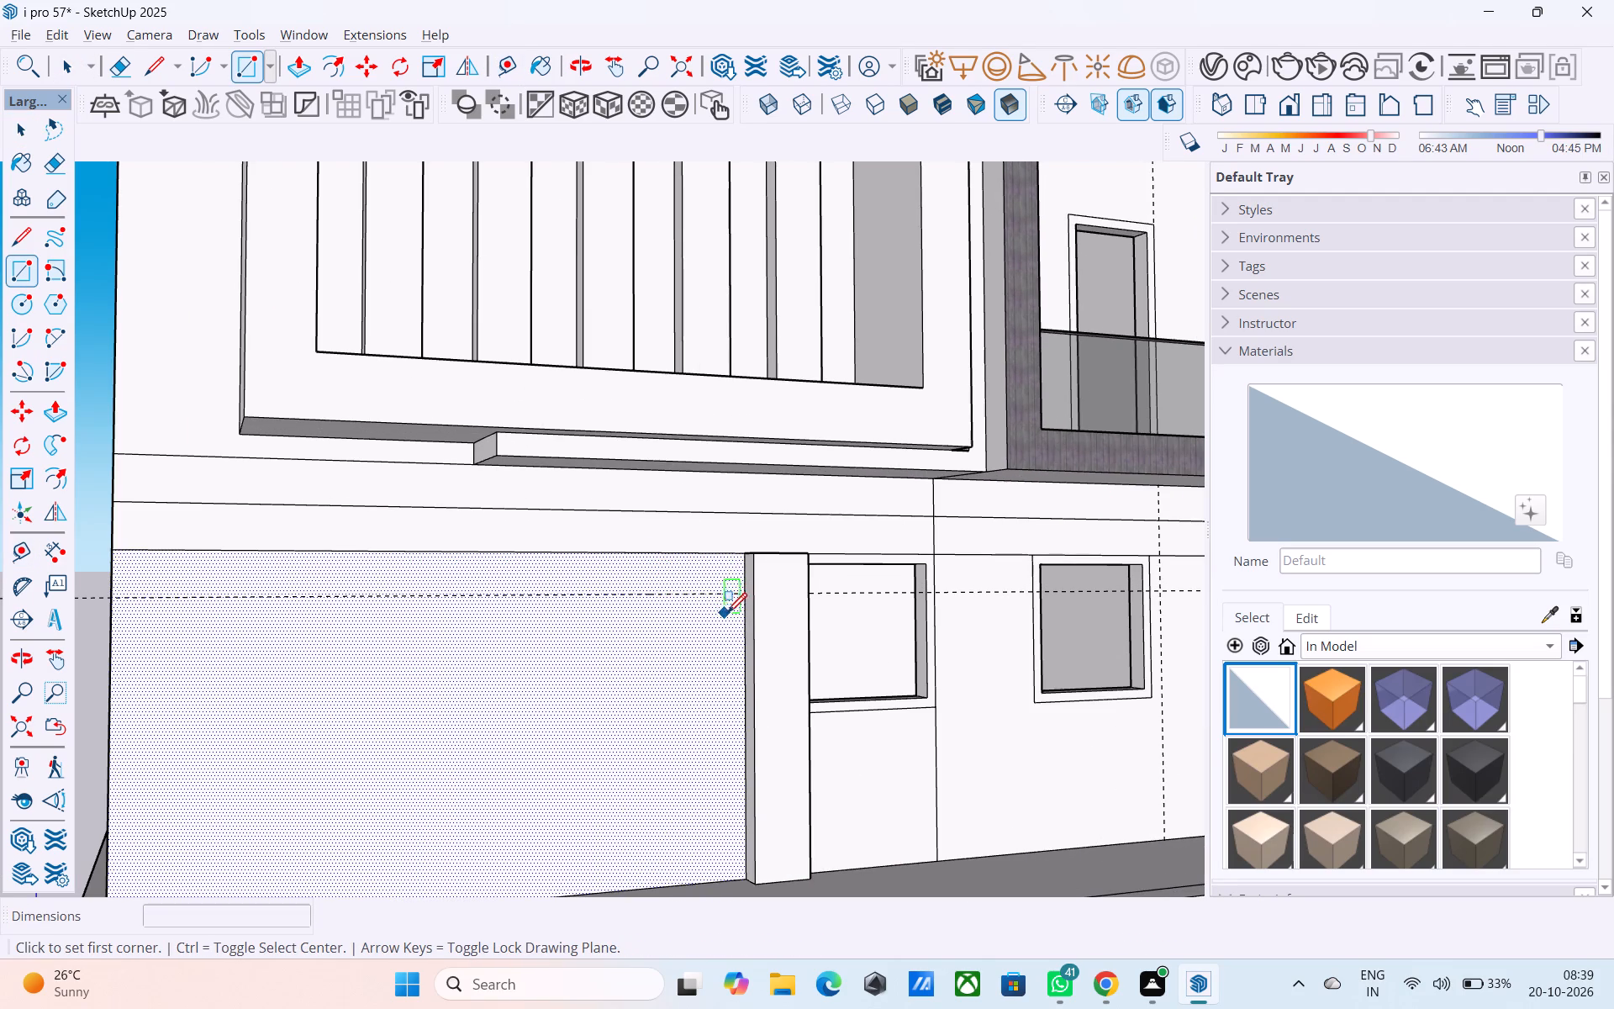
pyautogui.scroll(2, 727, 615)
pyautogui.press('t')
pyautogui.click(750, 631)
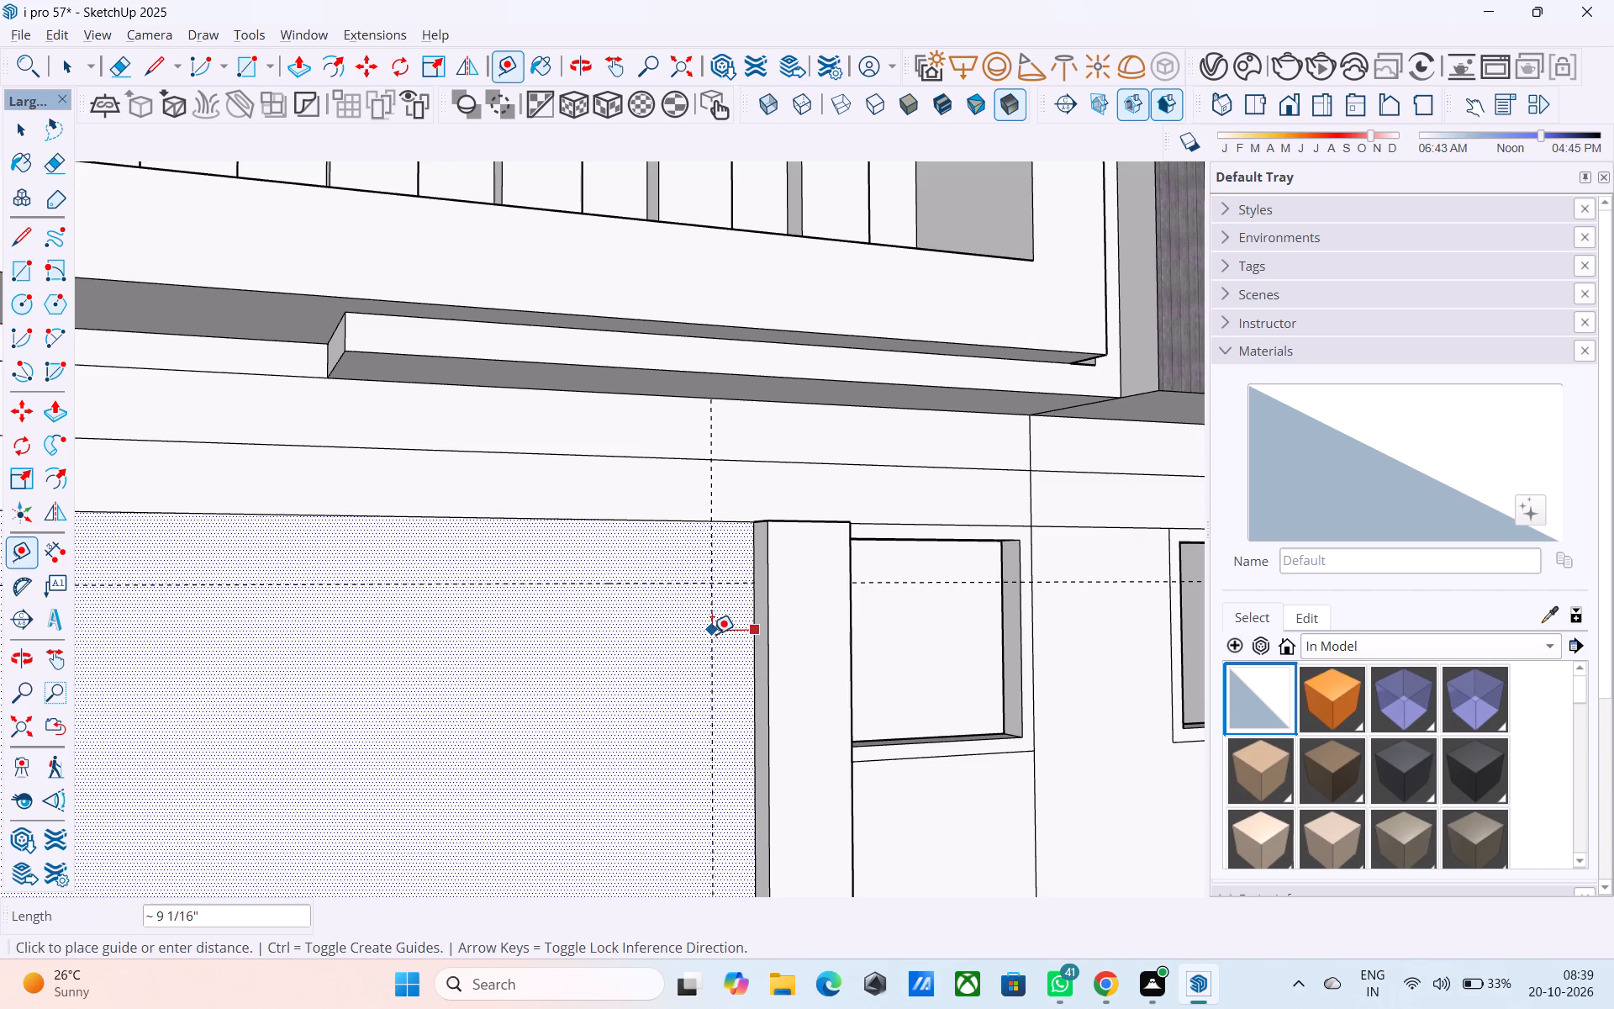
pyautogui.write("1'")
pyautogui.press('Return')
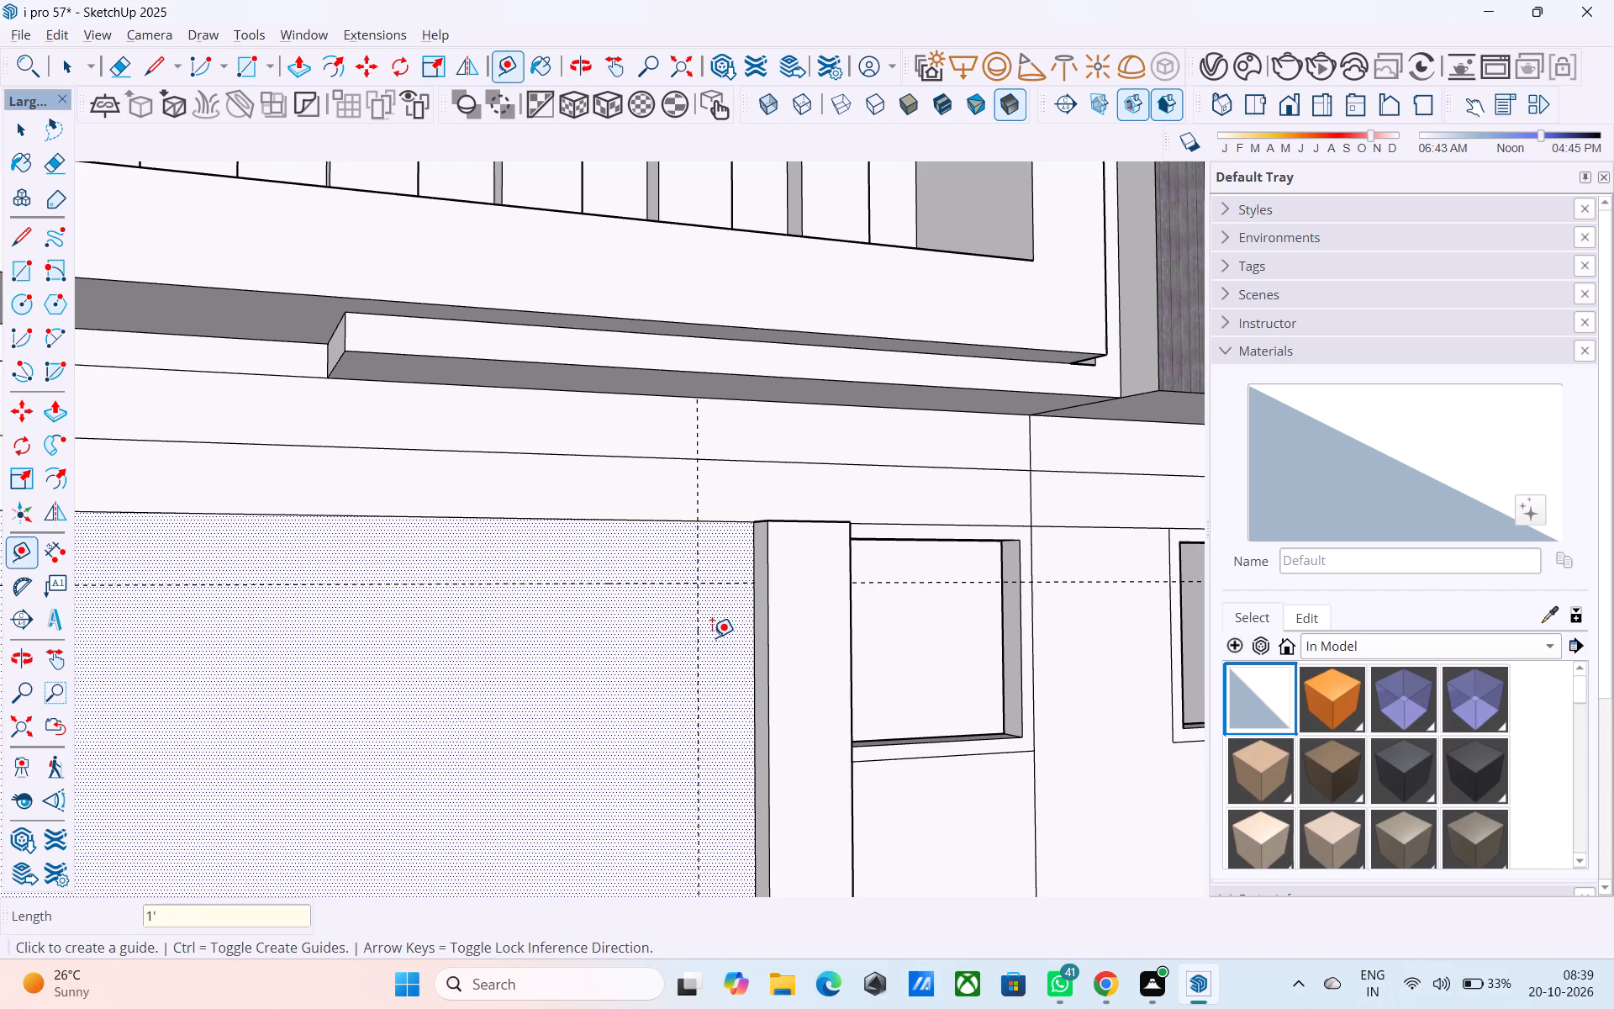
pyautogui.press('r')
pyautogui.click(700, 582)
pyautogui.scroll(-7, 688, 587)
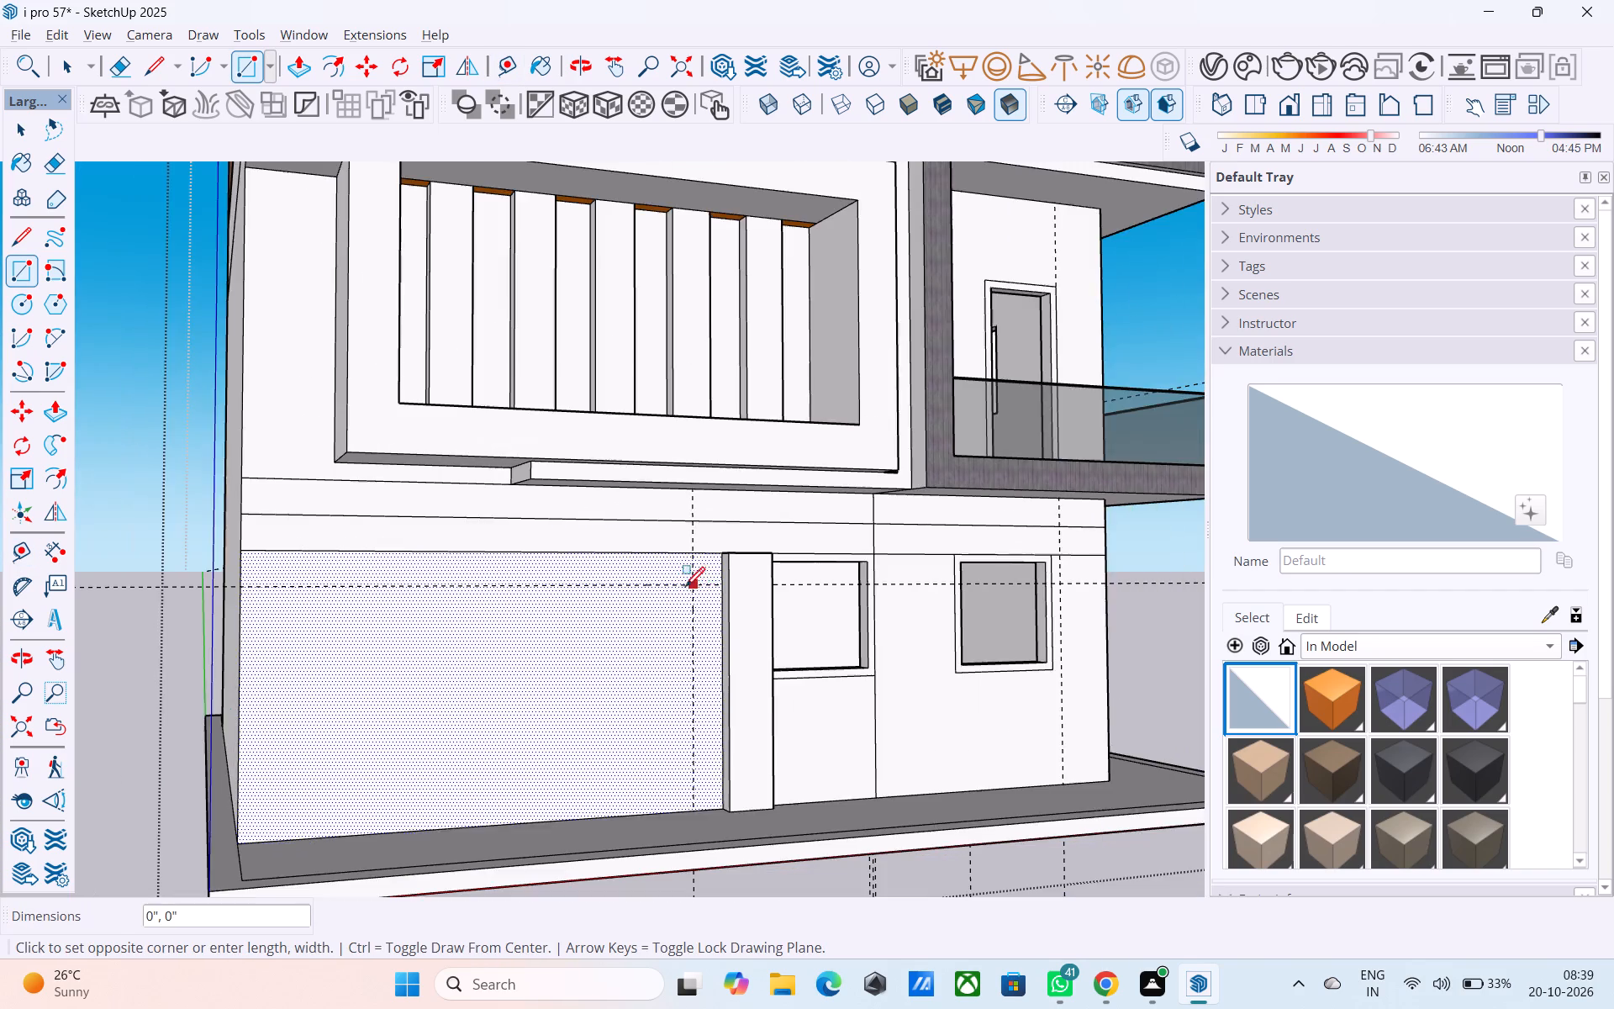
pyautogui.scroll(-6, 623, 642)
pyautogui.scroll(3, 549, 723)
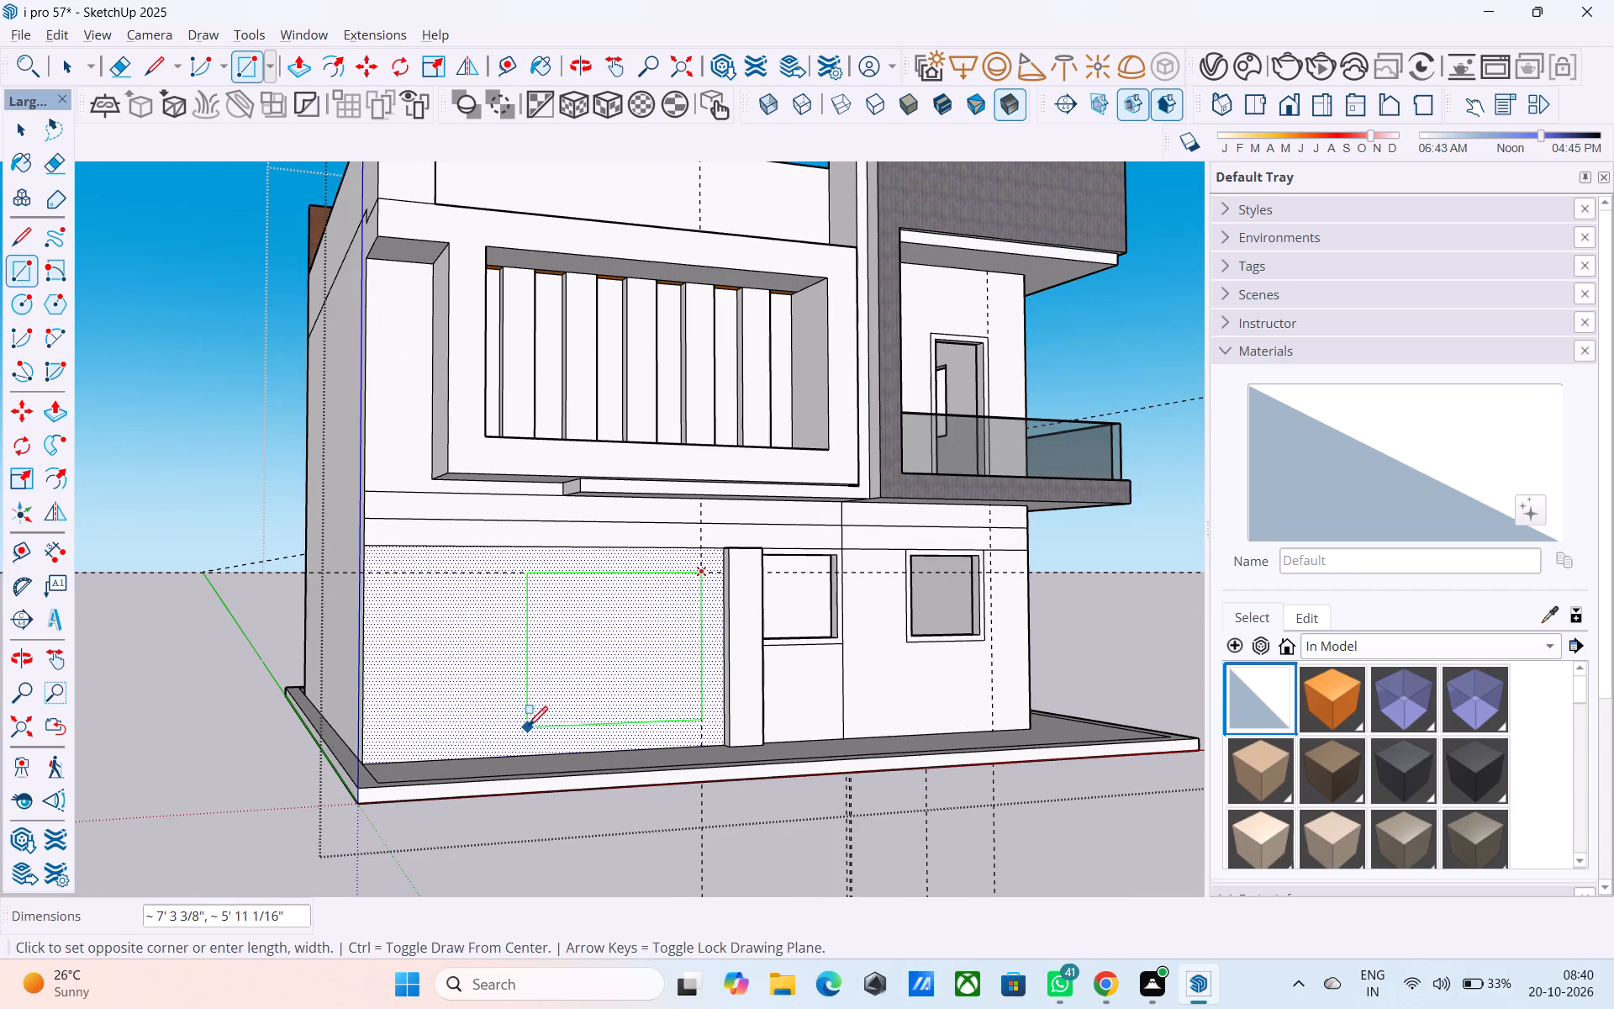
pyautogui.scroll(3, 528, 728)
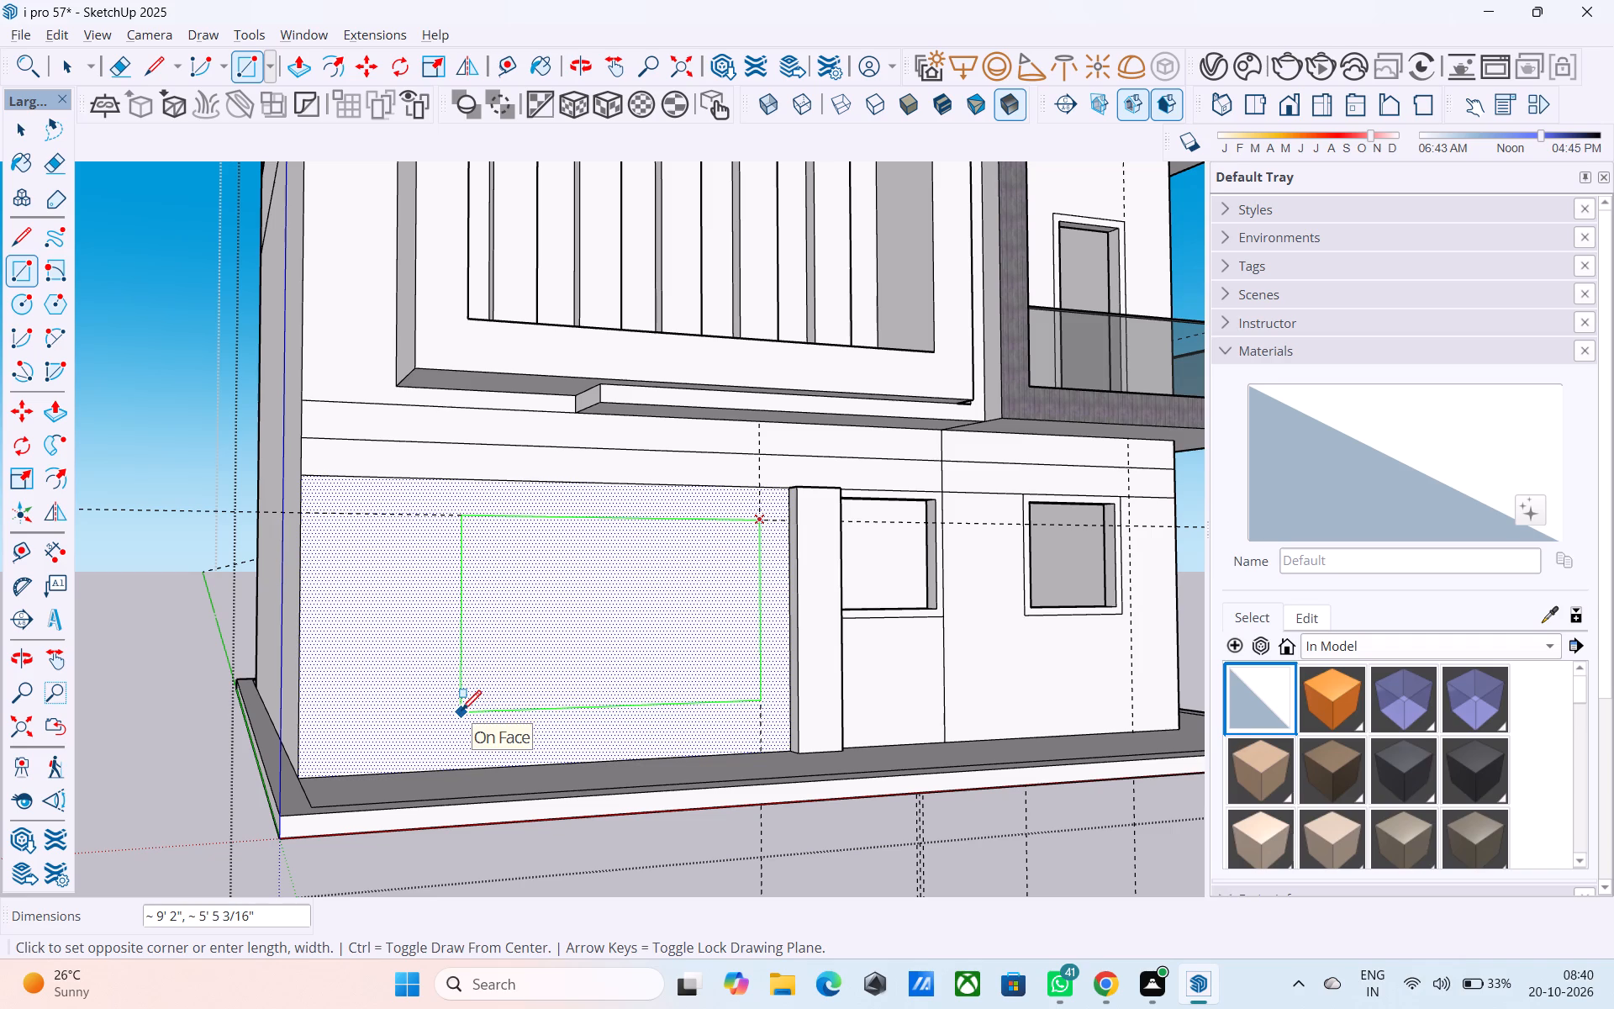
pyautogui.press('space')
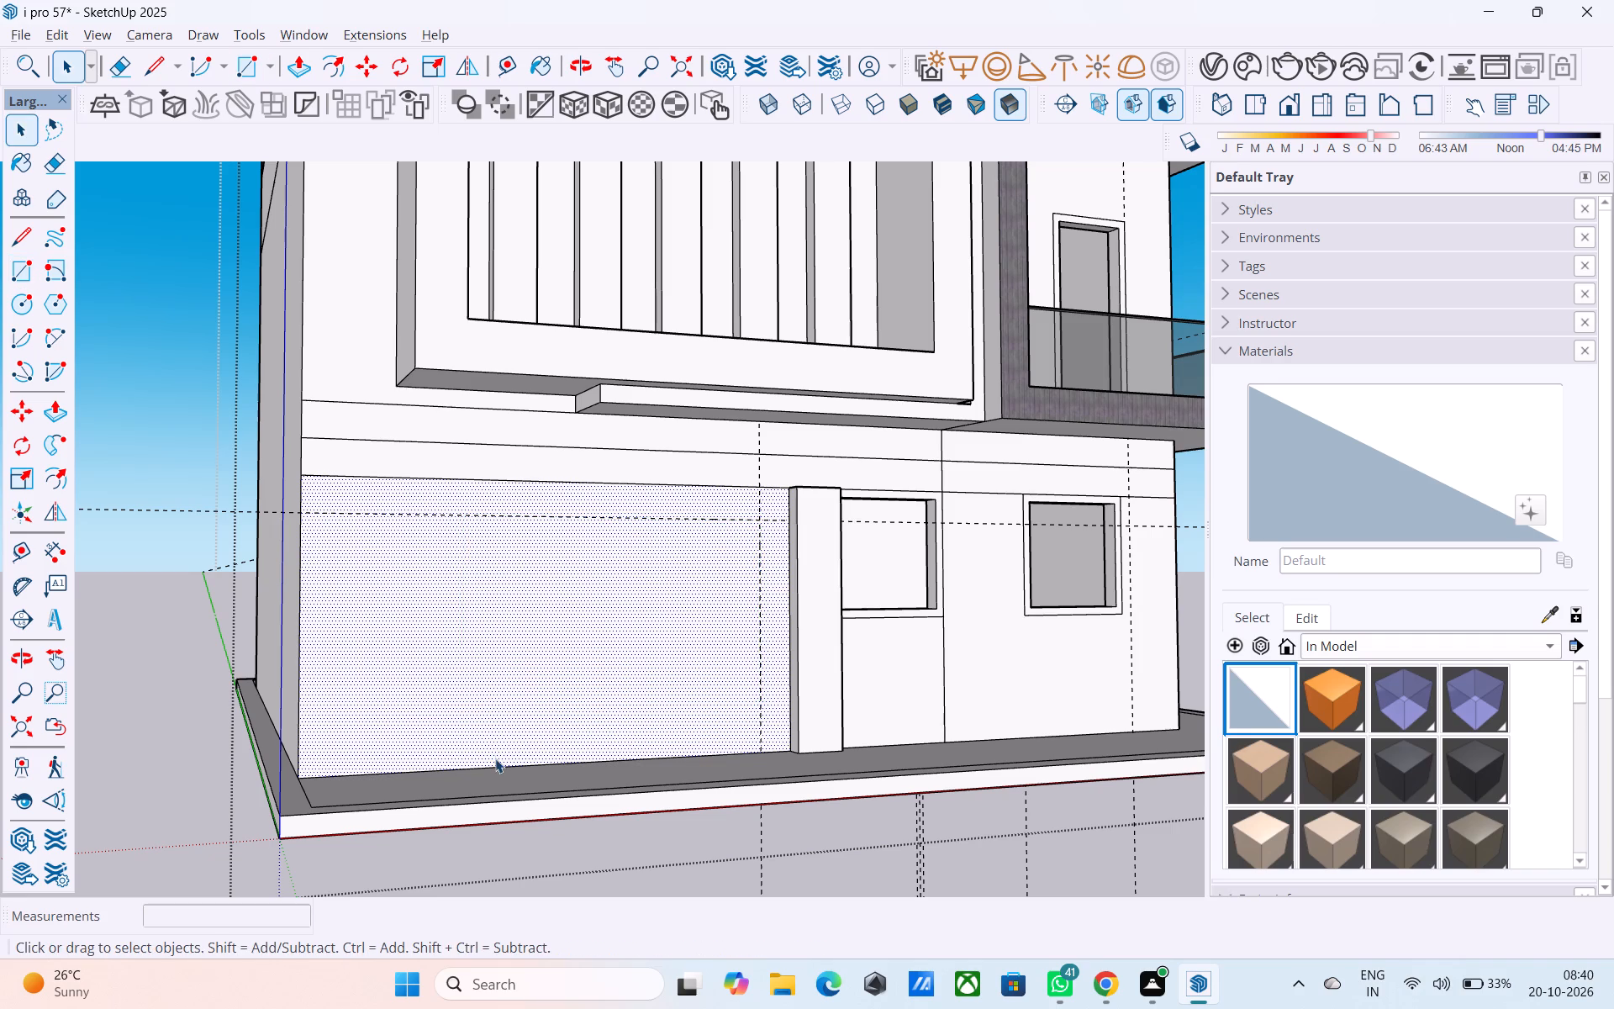
# Place a horizontal guide 2' above the bottom edge of the blank ground-floor wall.
pyautogui.press('t')
pyautogui.click(572, 769)
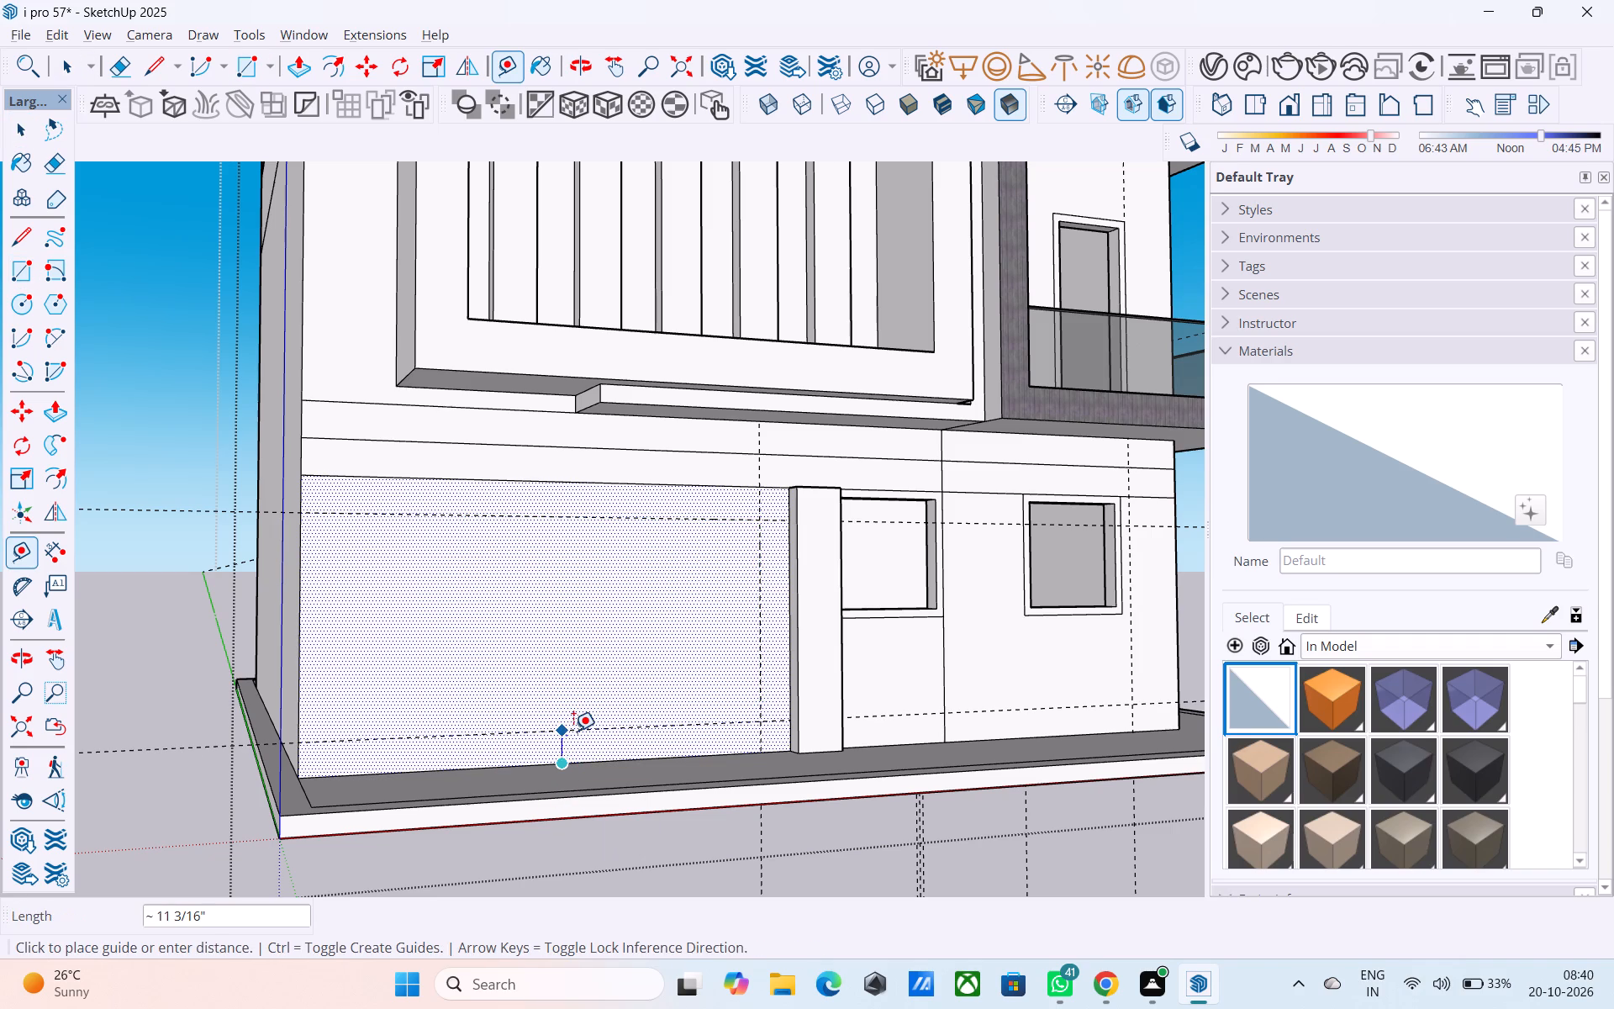
pyautogui.write("2'")
pyautogui.press('Return')
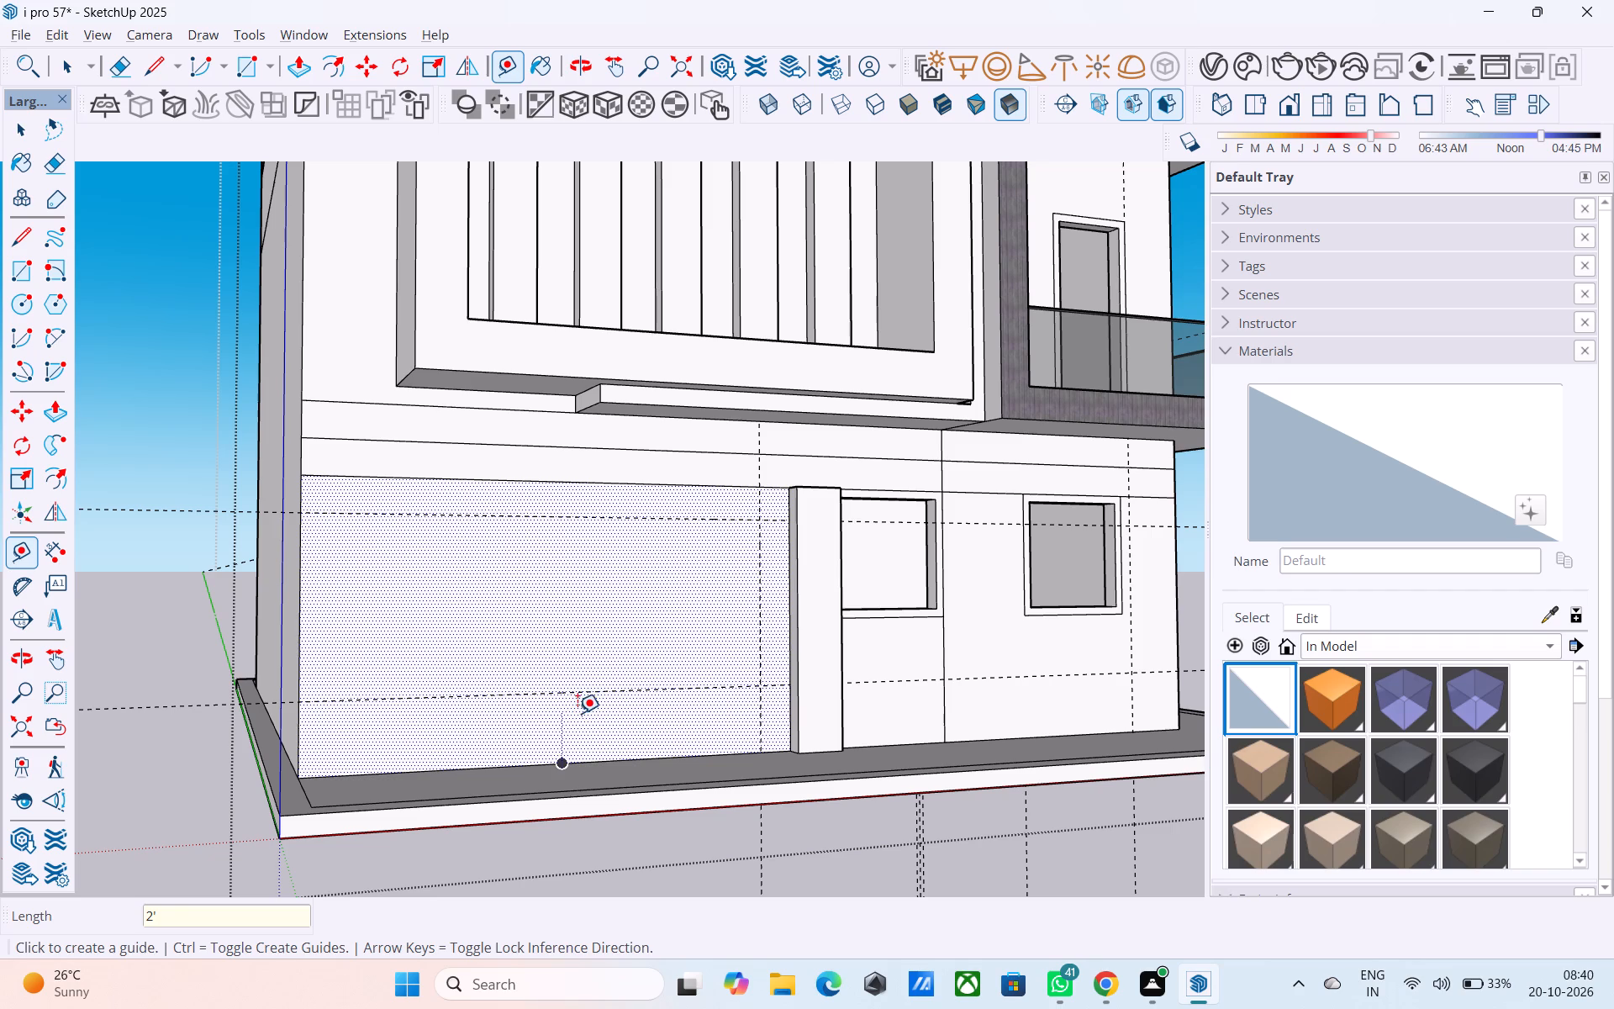
# Draw a 5' by 8' window rectangle on the ground-floor wall from the upper guide intersection near the pillar.
pyautogui.press('r')
pyautogui.click(755, 522)
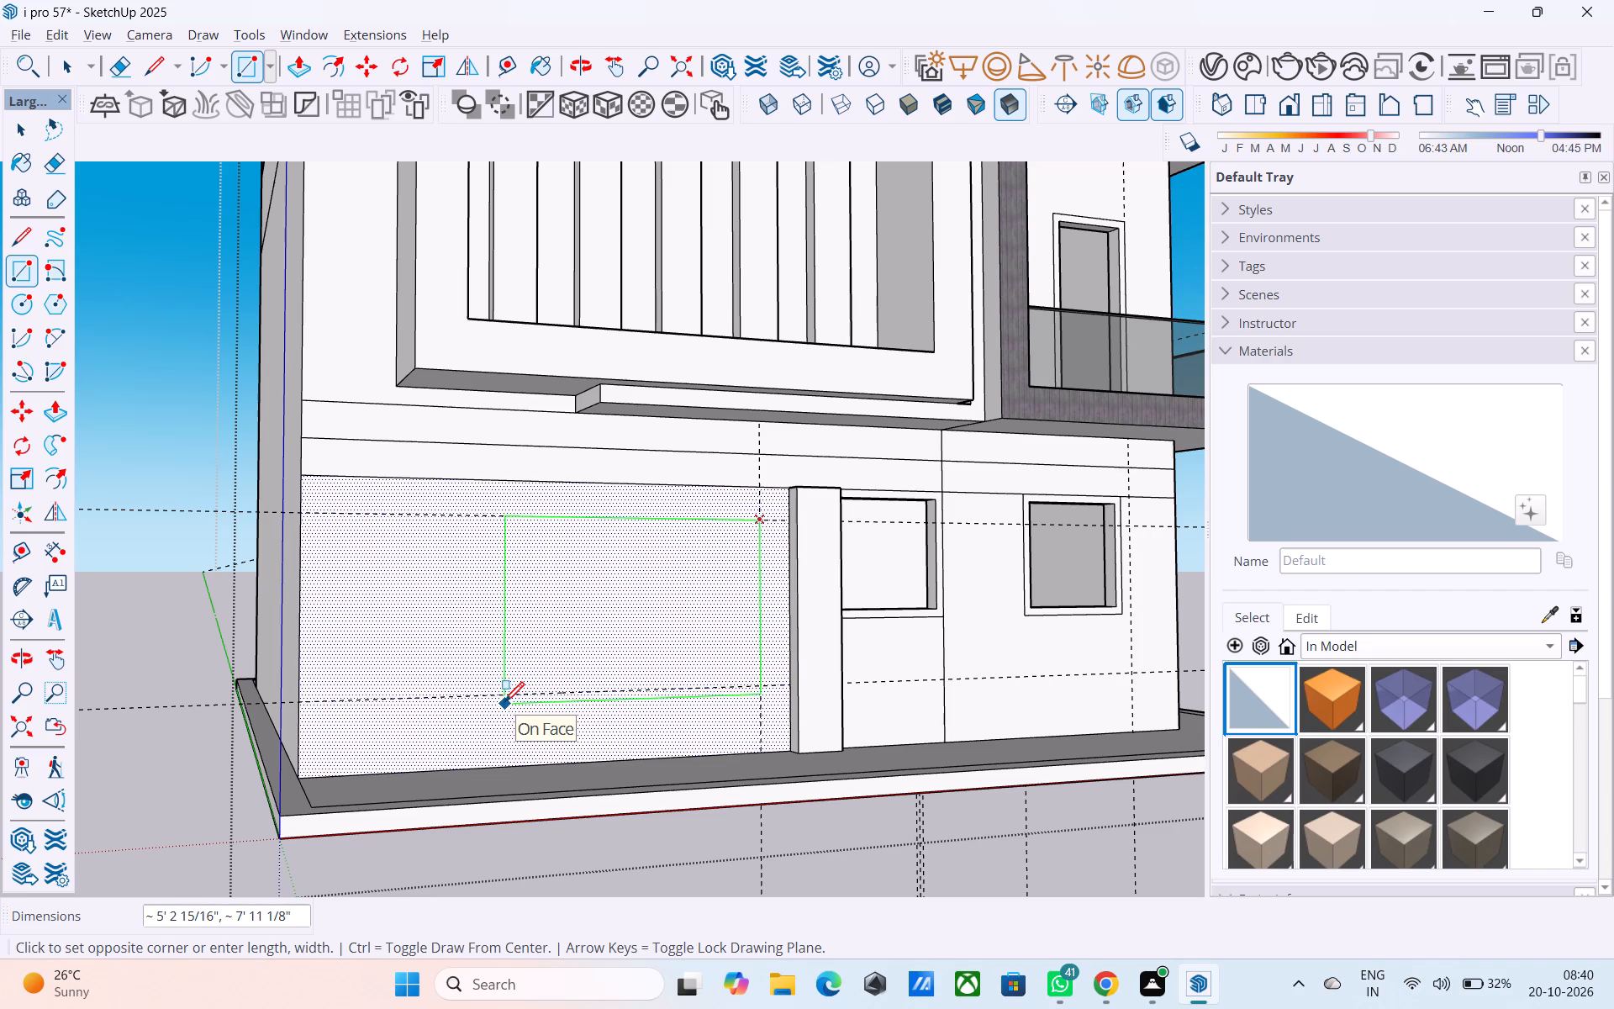
pyautogui.write("5',8'")
pyautogui.press('Return')
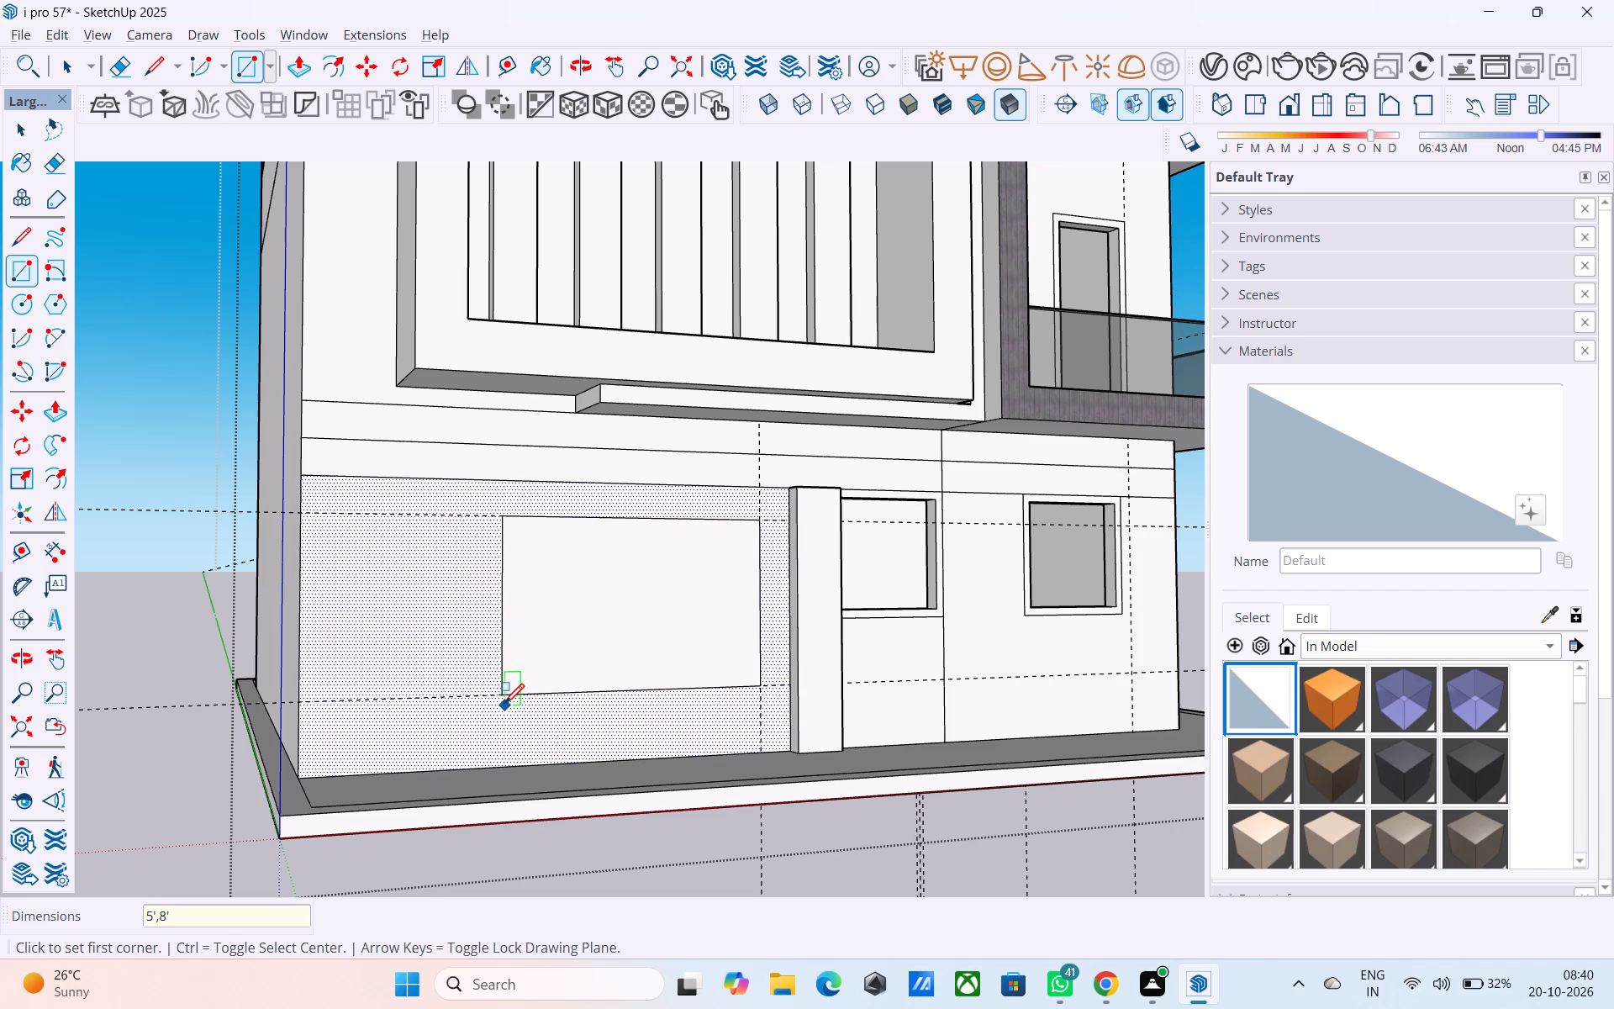
# Offset the new window rectangle's outline 3" inward to make a frame border.
pyautogui.moveTo(492, 706); pyautogui.dragTo(463, 722, button='middle')
pyautogui.scroll(6, 498, 649)
pyautogui.press('space')
pyautogui.click(519, 633)
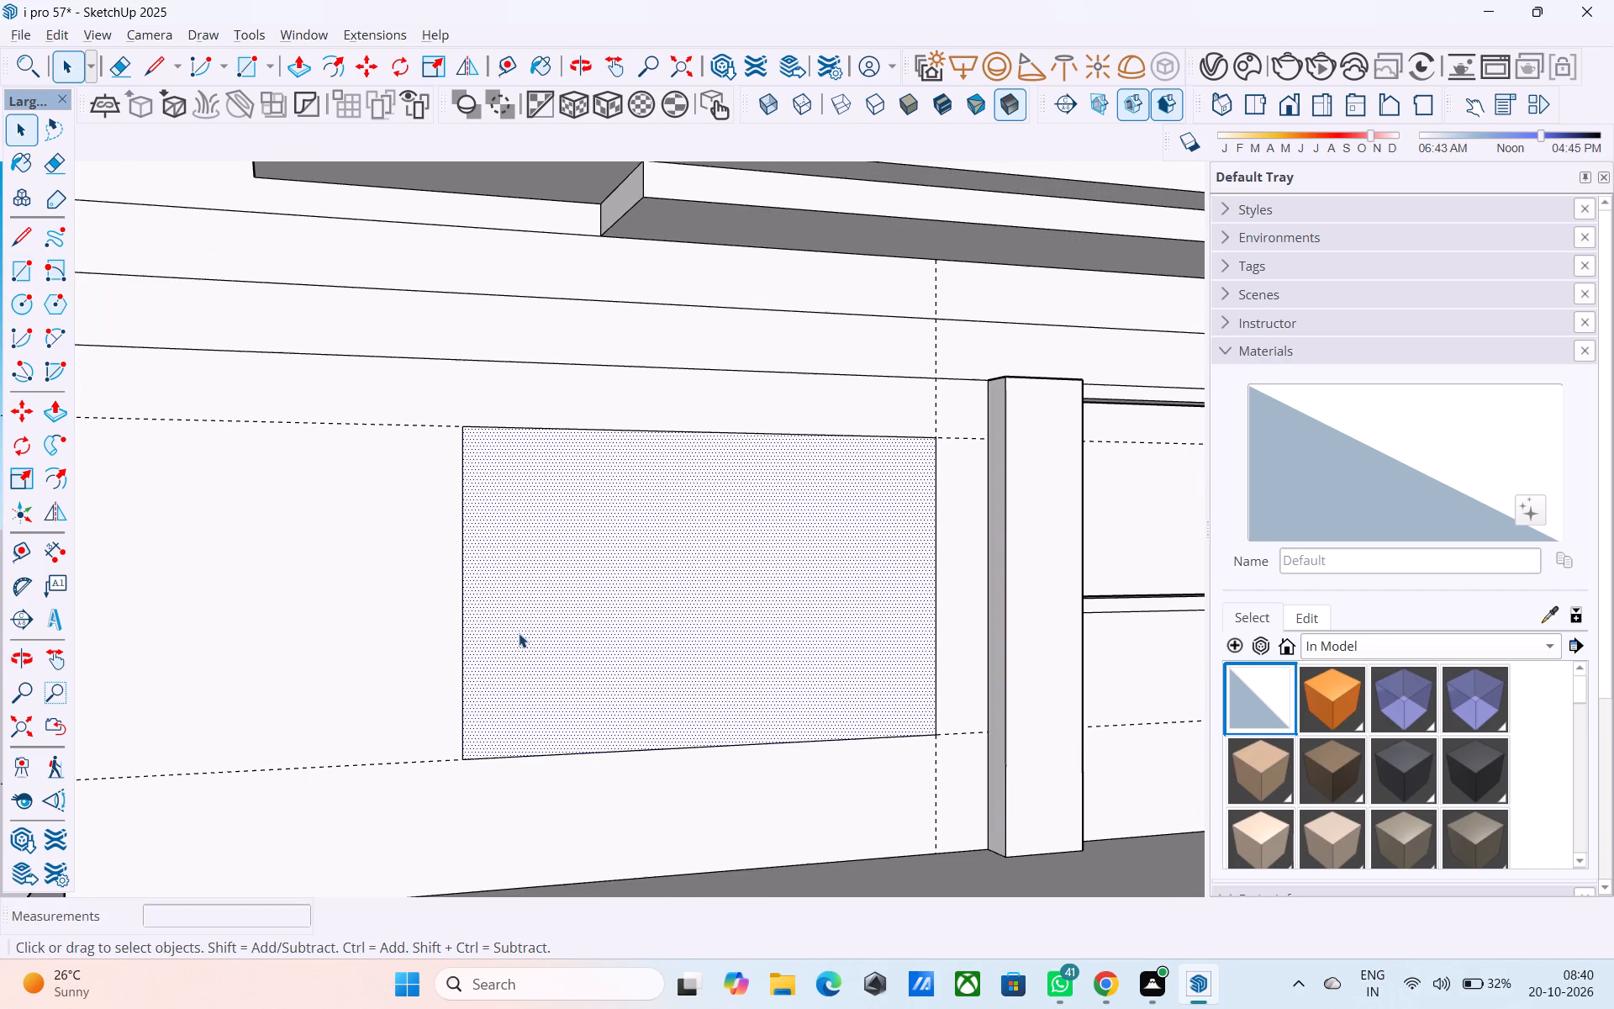
pyautogui.press('f')
pyautogui.click(519, 633)
pyautogui.write('3"')
pyautogui.press('Return')
pyautogui.press('space')
# Push the inner window rectangle 6" into the ground-floor wall to cut the window opening.
pyautogui.click(564, 645)
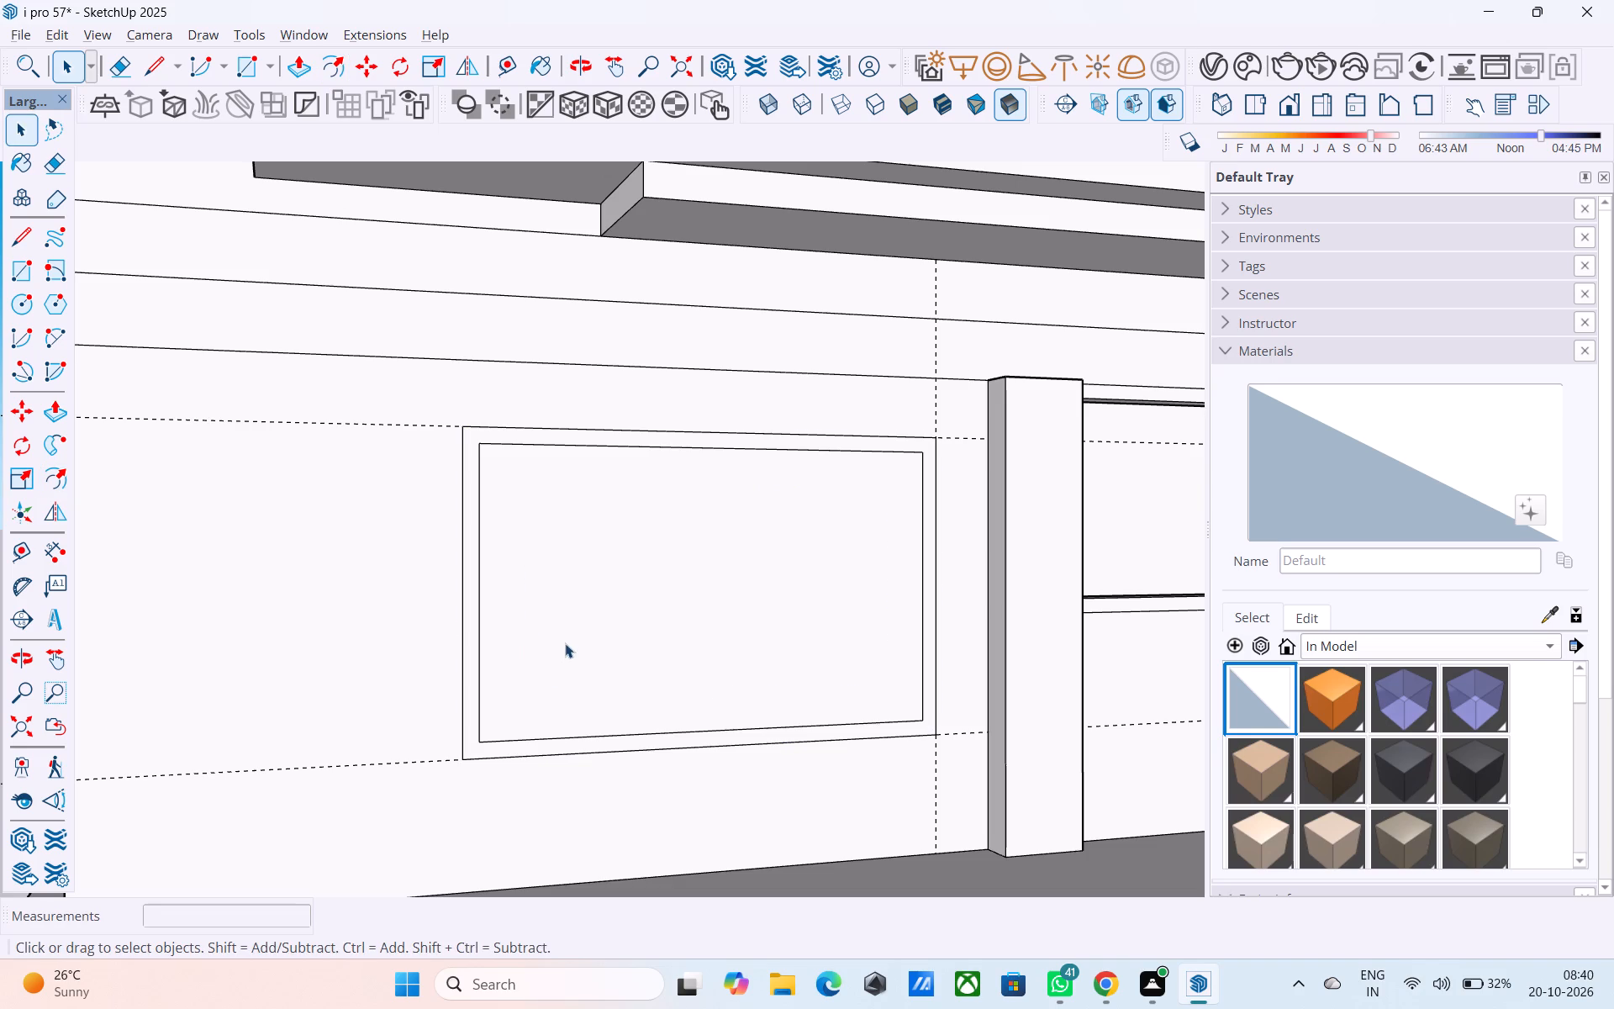
pyautogui.press('p')
pyautogui.click(609, 780)
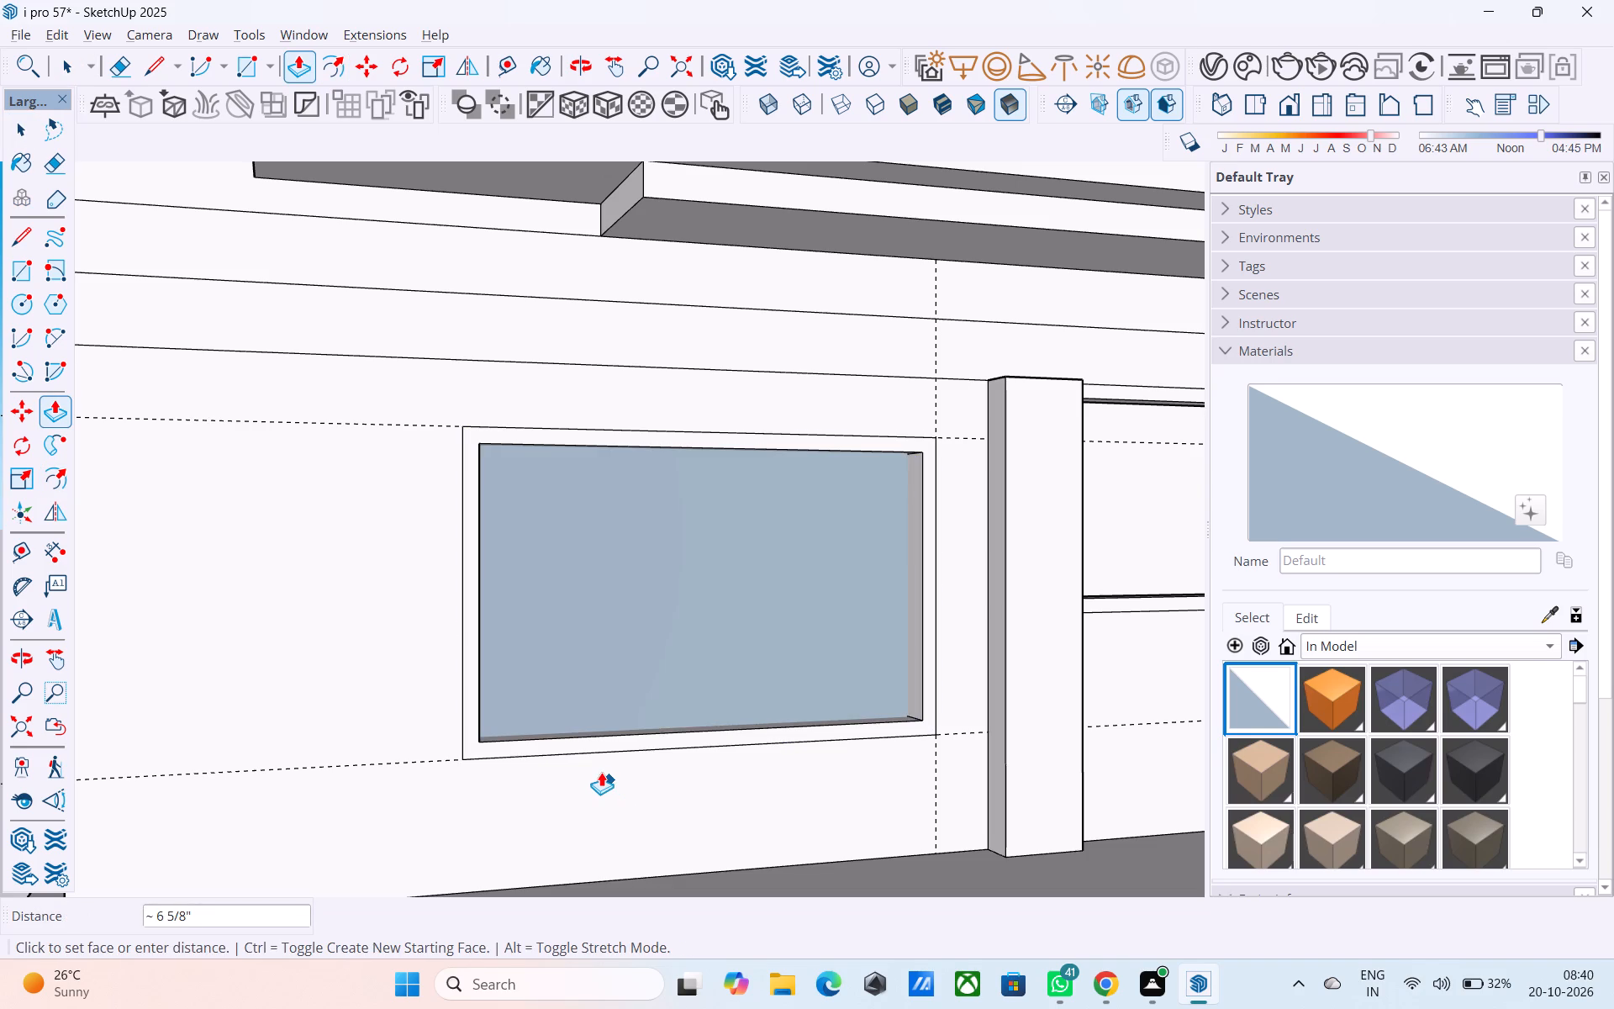
pyautogui.click(593, 715)
pyautogui.scroll(-4, 593, 715)
pyautogui.moveTo(593, 715); pyautogui.dragTo(772, 717, button='middle')
pyautogui.scroll(-2, 459, 654)
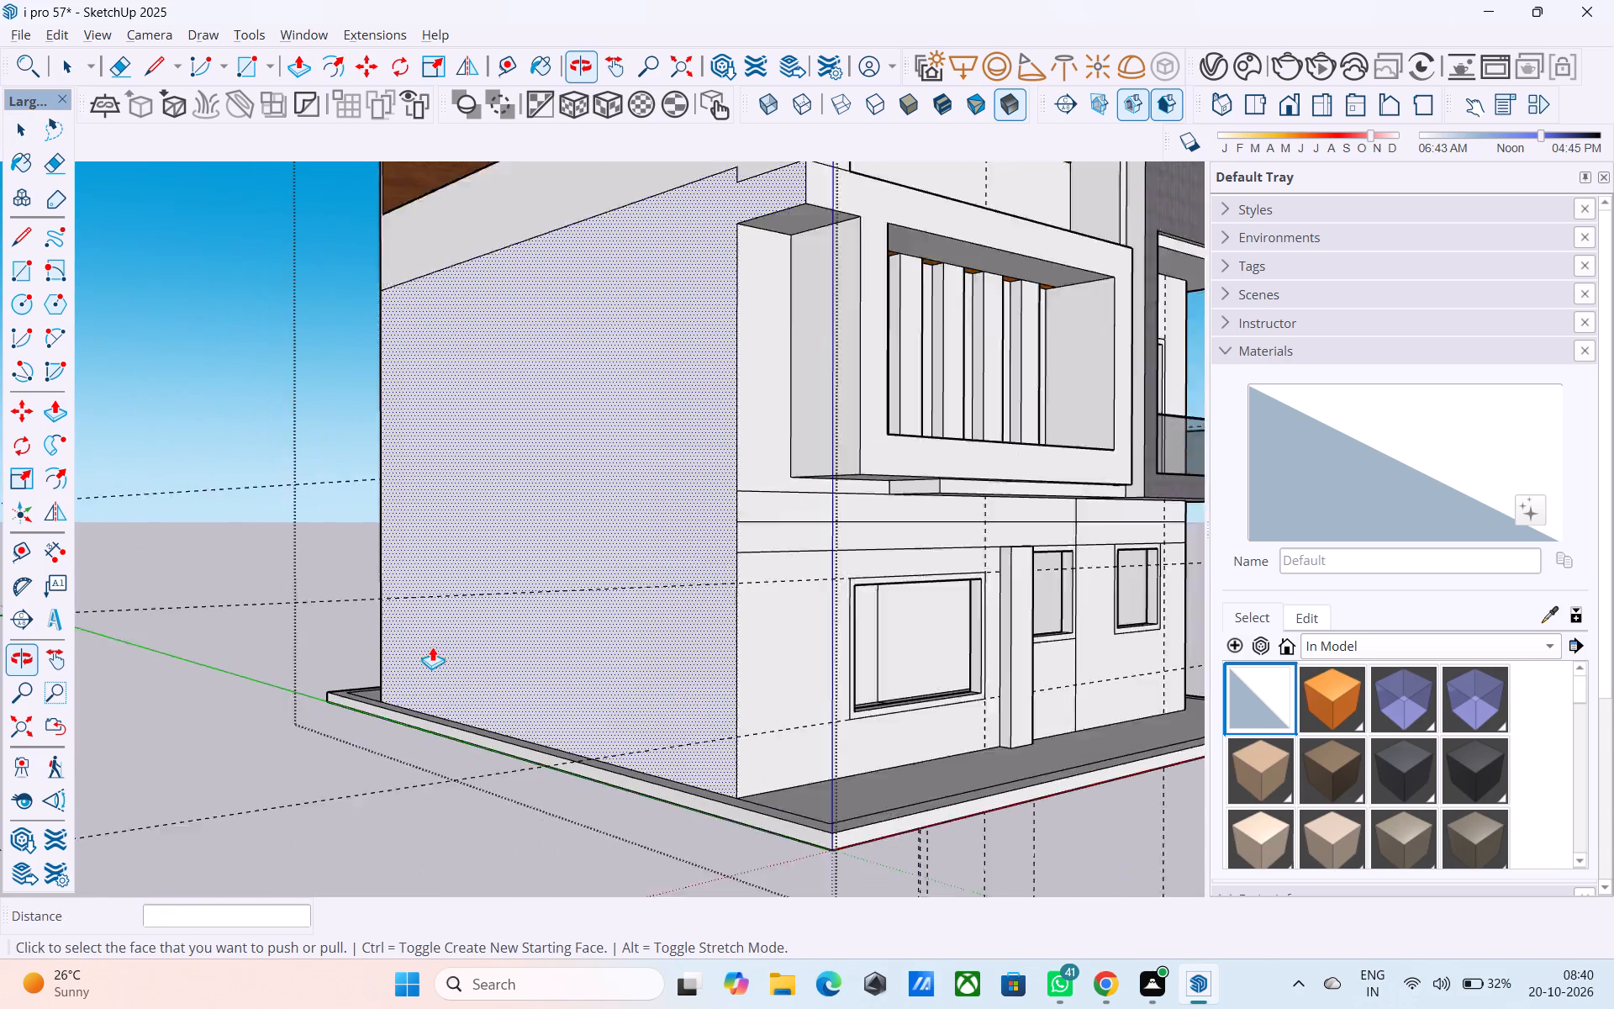
# Inspect the house's side walls, corner balcony and front facade, including the ground-floor window openings.
pyautogui.scroll(-7, 432, 647)
pyautogui.moveTo(535, 597); pyautogui.dragTo(133, 661, button='middle')
pyautogui.moveTo(699, 585); pyautogui.dragTo(340, 579, button='middle')
pyautogui.scroll(-7, 340, 573)
pyautogui.scroll(8, 1079, 643)
pyautogui.moveTo(924, 630); pyautogui.dragTo(978, 640, button='middle')
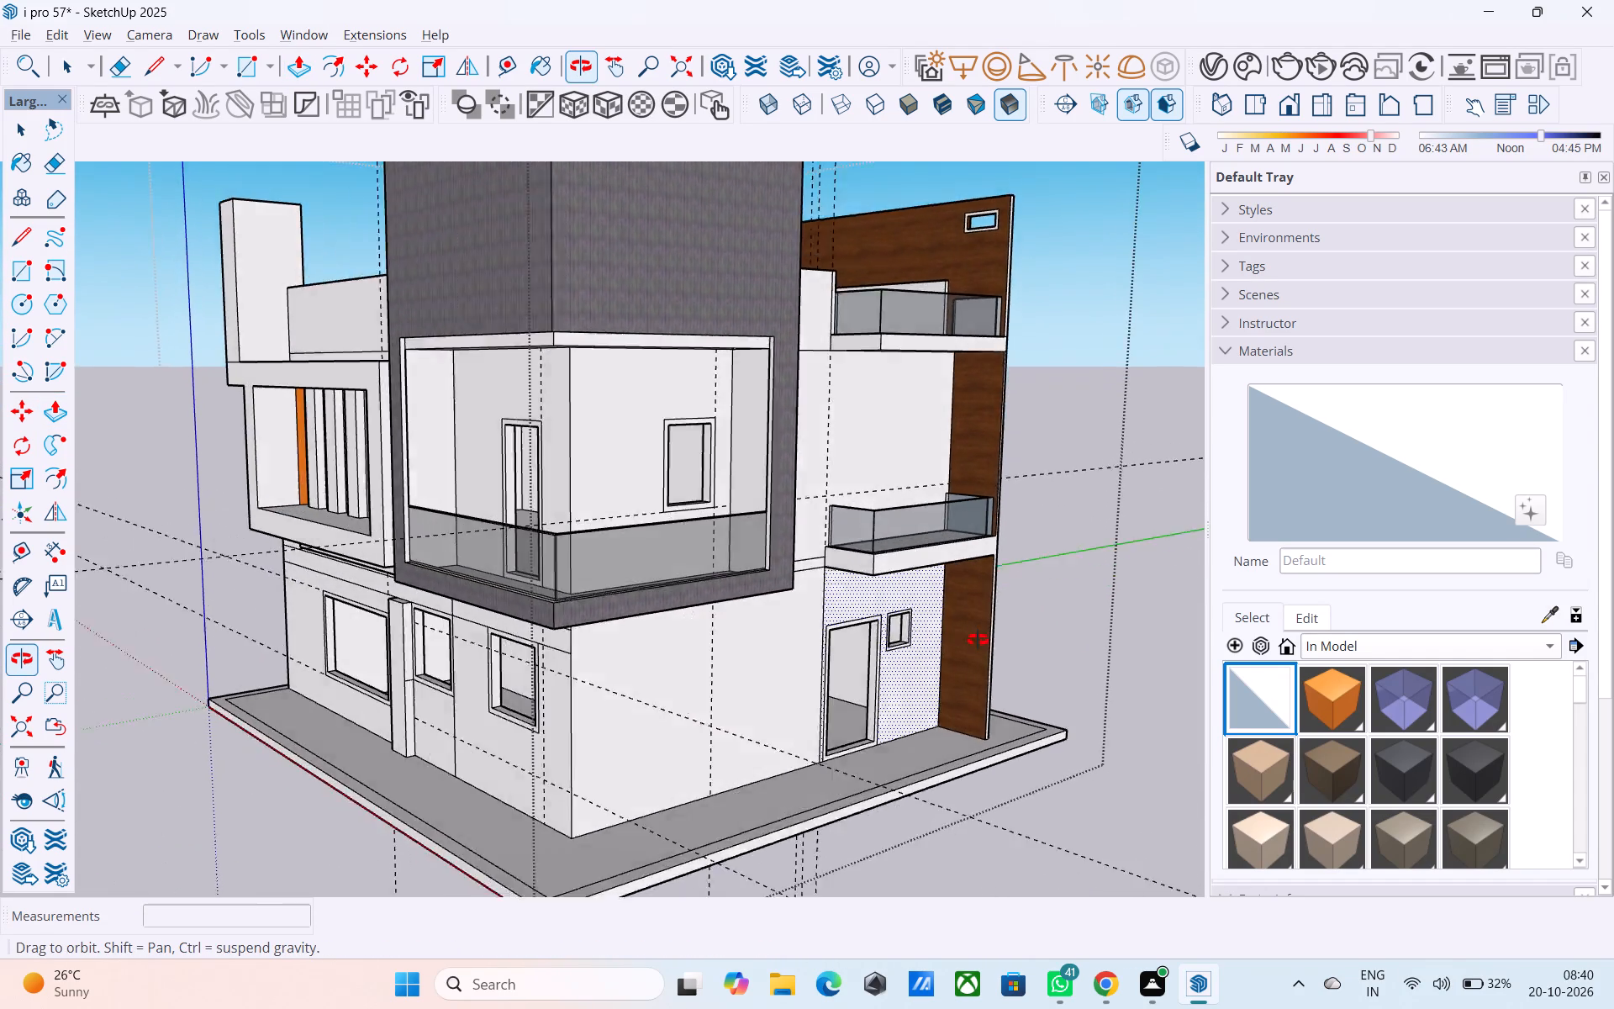
pyautogui.moveTo(978, 640); pyautogui.dragTo(1011, 644, button='middle')
pyautogui.scroll(-4, 618, 620)
pyautogui.moveTo(618, 619); pyautogui.dragTo(1083, 654, button='middle')
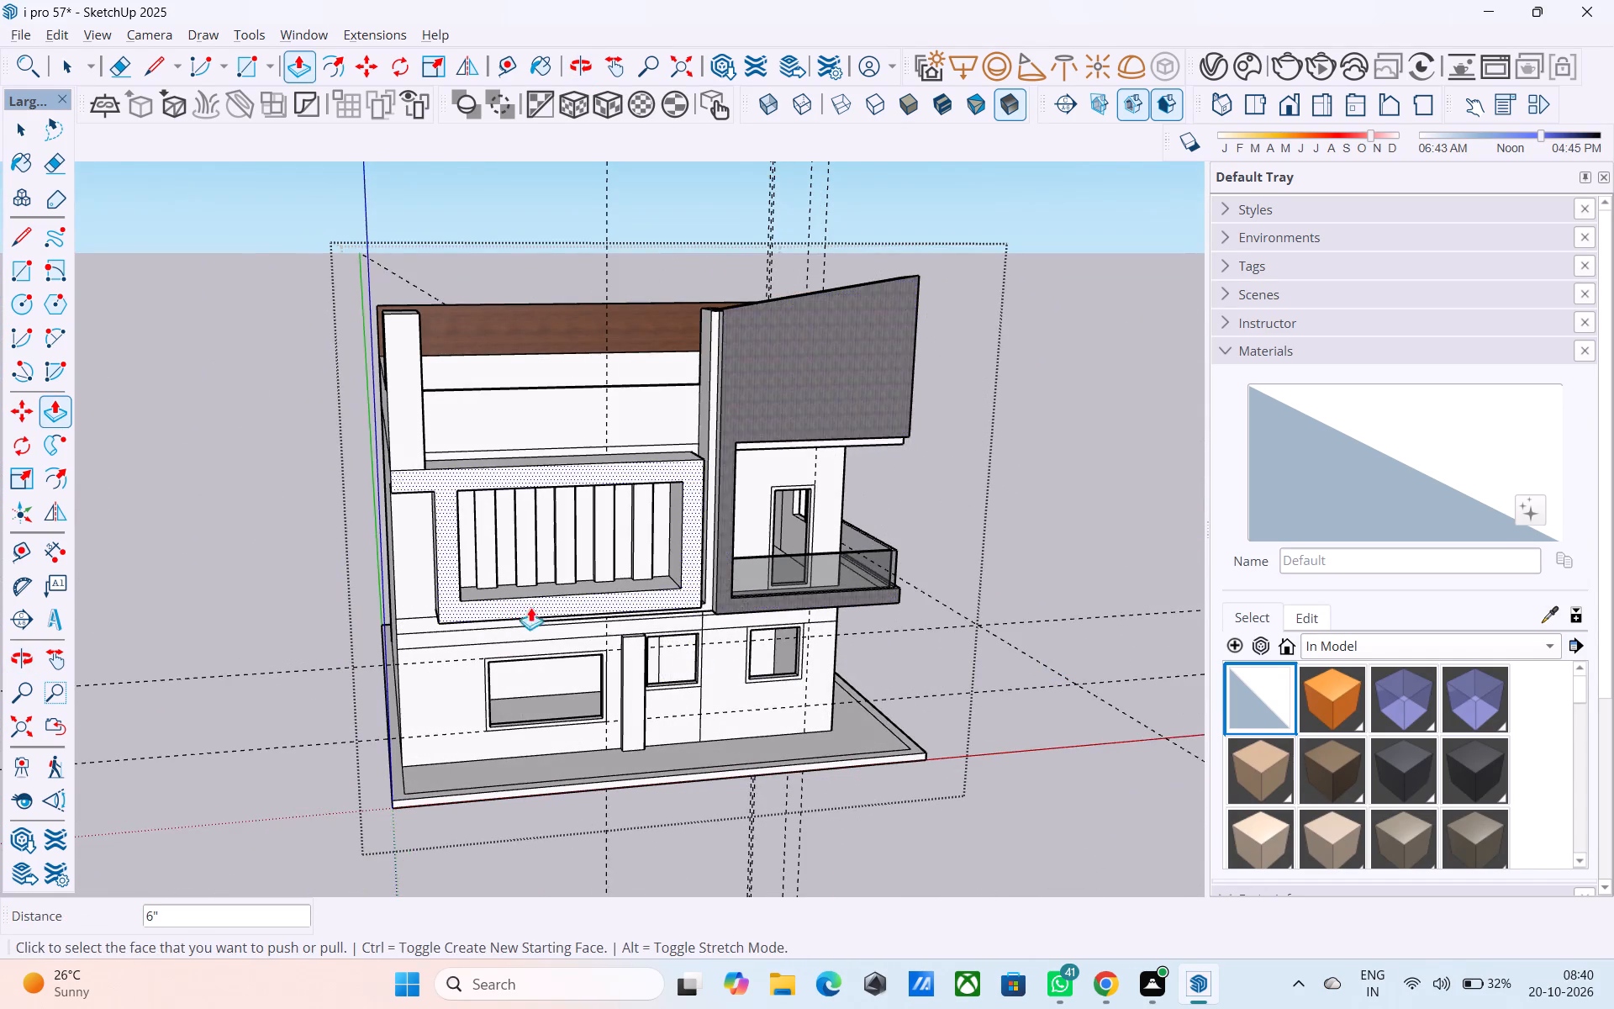
pyautogui.scroll(-1, 636, 601)
pyautogui.moveTo(636, 600); pyautogui.dragTo(792, 524, button='middle')
pyautogui.scroll(-2, 1021, 510)
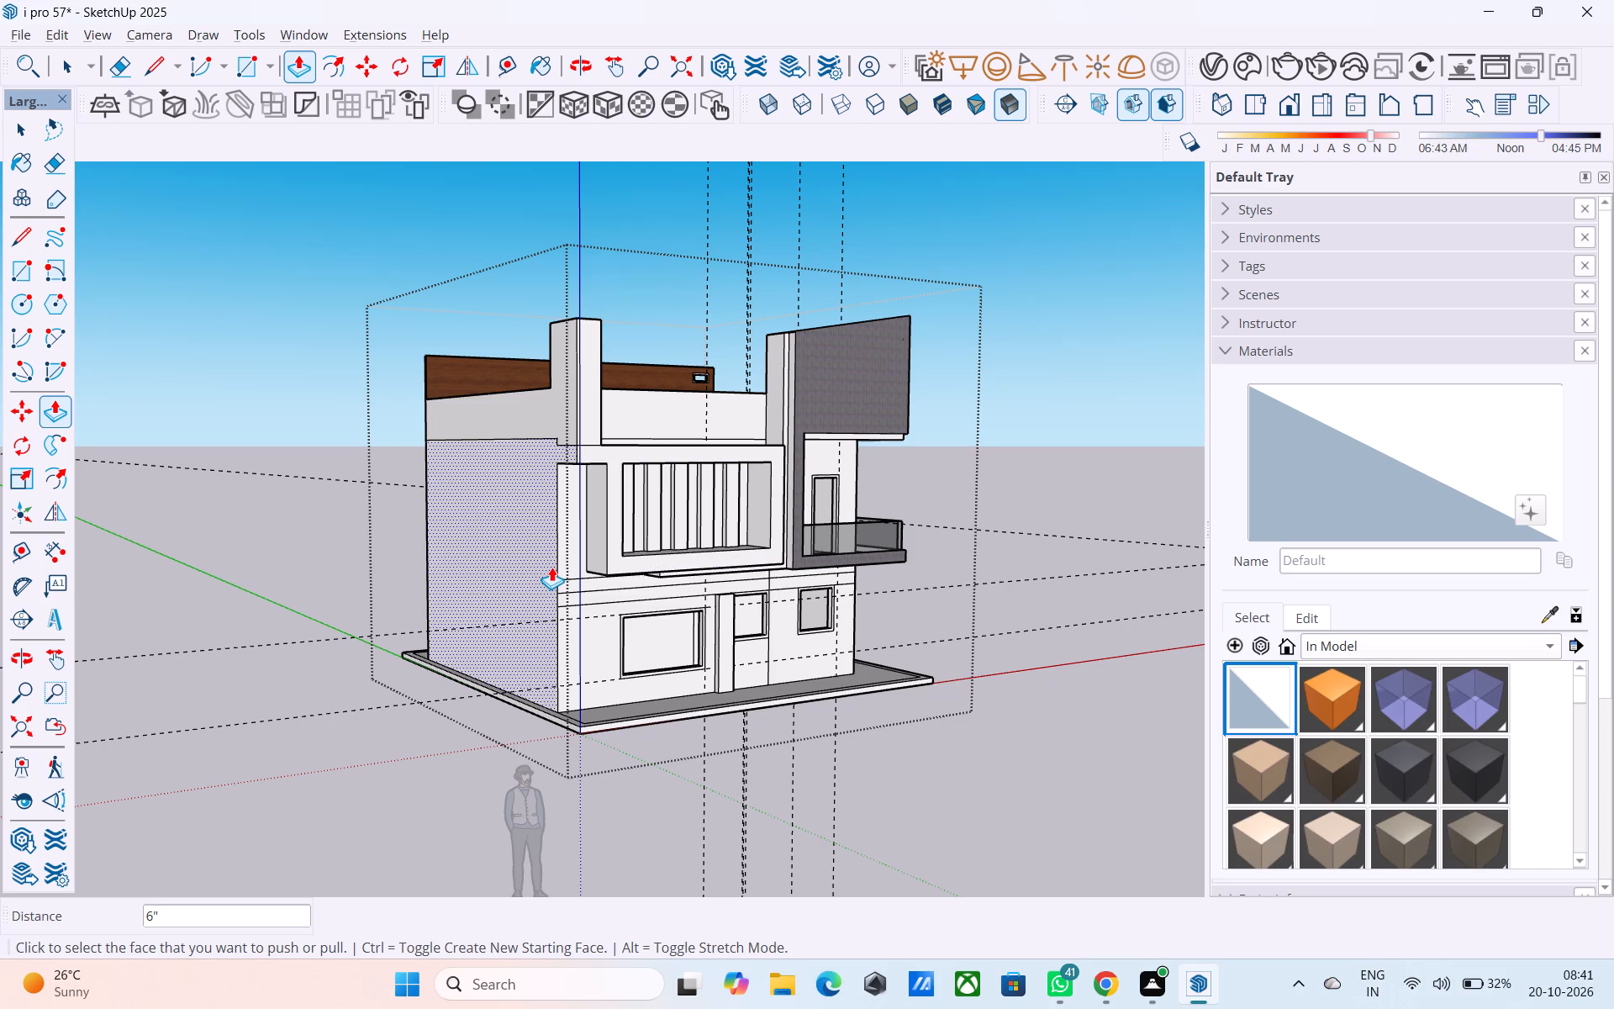
pyautogui.moveTo(546, 564); pyautogui.dragTo(466, 504, button='middle')
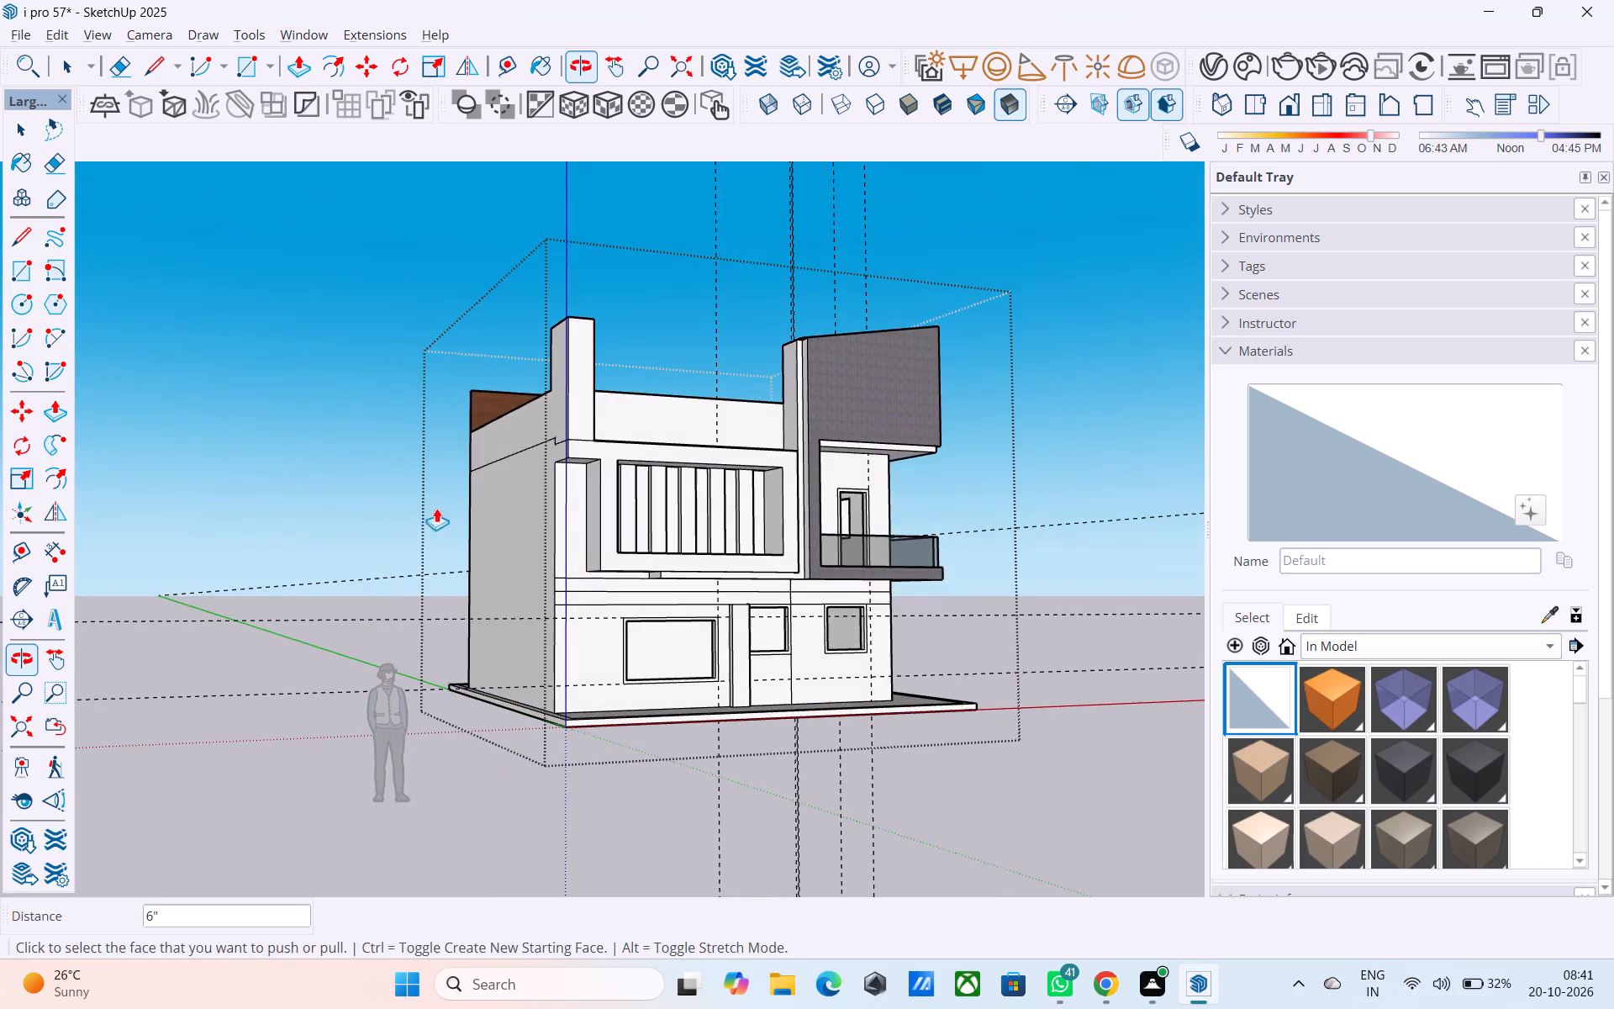
pyautogui.moveTo(519, 552); pyautogui.dragTo(479, 526, button='middle')
# Draw vertical lines from the wide window frame's outer corners, 1' up to the horizontal band line and 2' down to the wall base.
pyautogui.scroll(1, 506, 543)
pyautogui.scroll(5, 578, 564)
pyautogui.scroll(-4, 577, 663)
pyautogui.scroll(3, 634, 700)
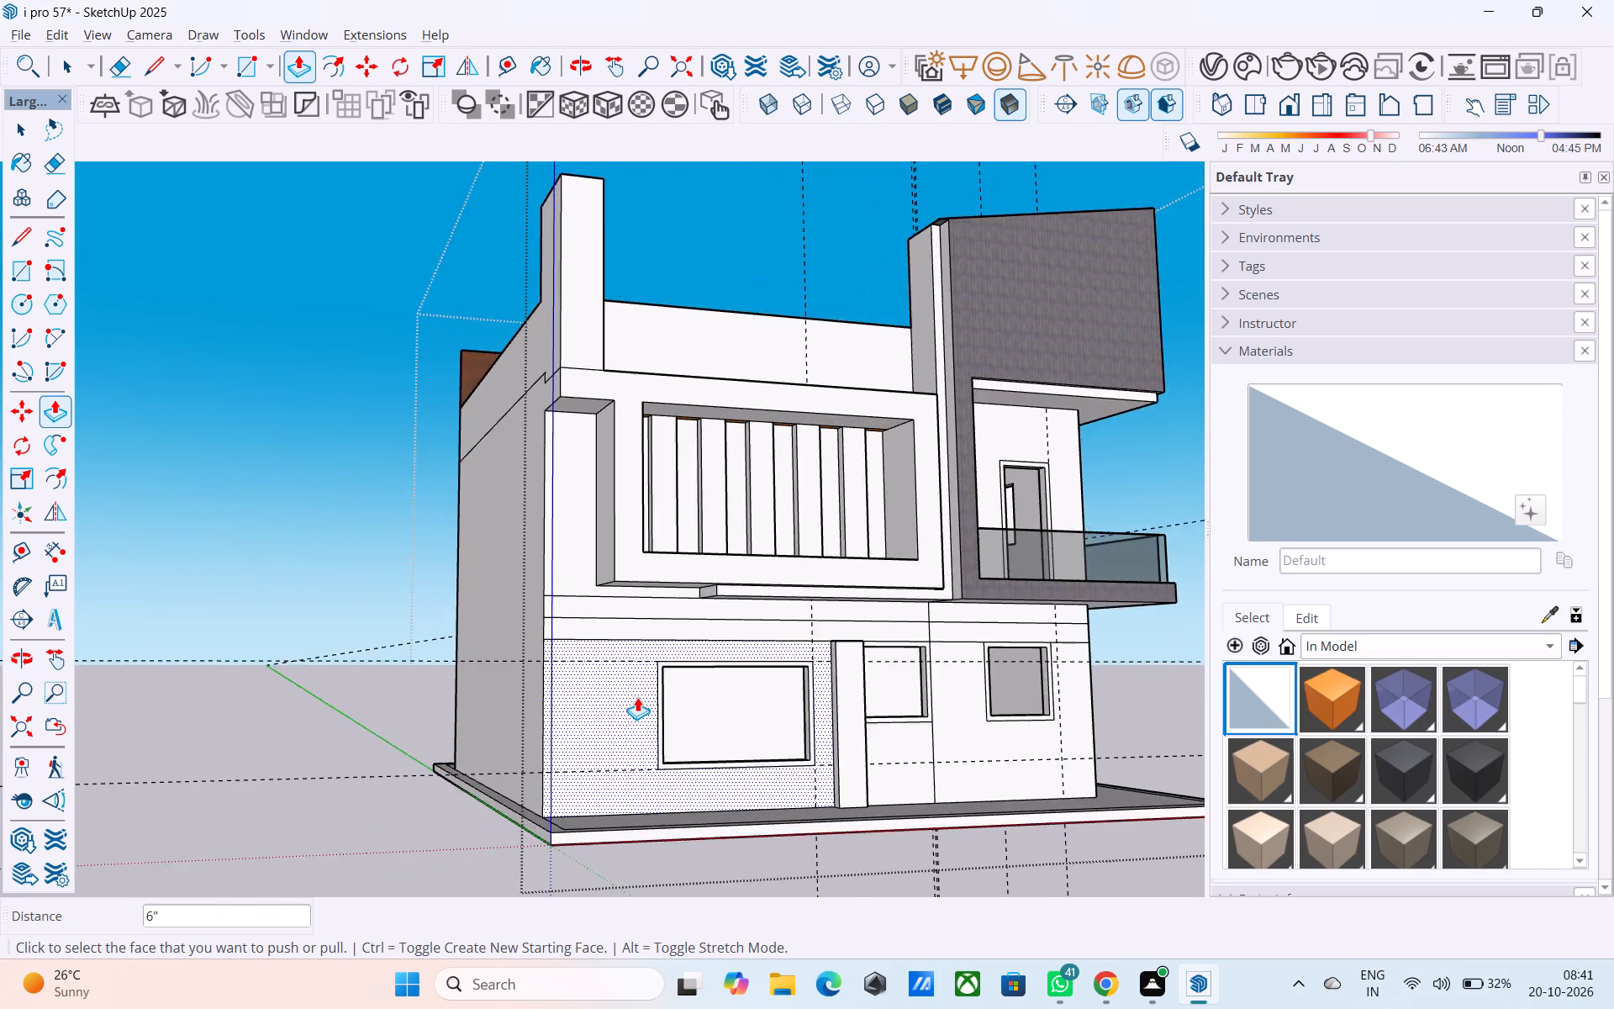
pyautogui.scroll(4, 637, 697)
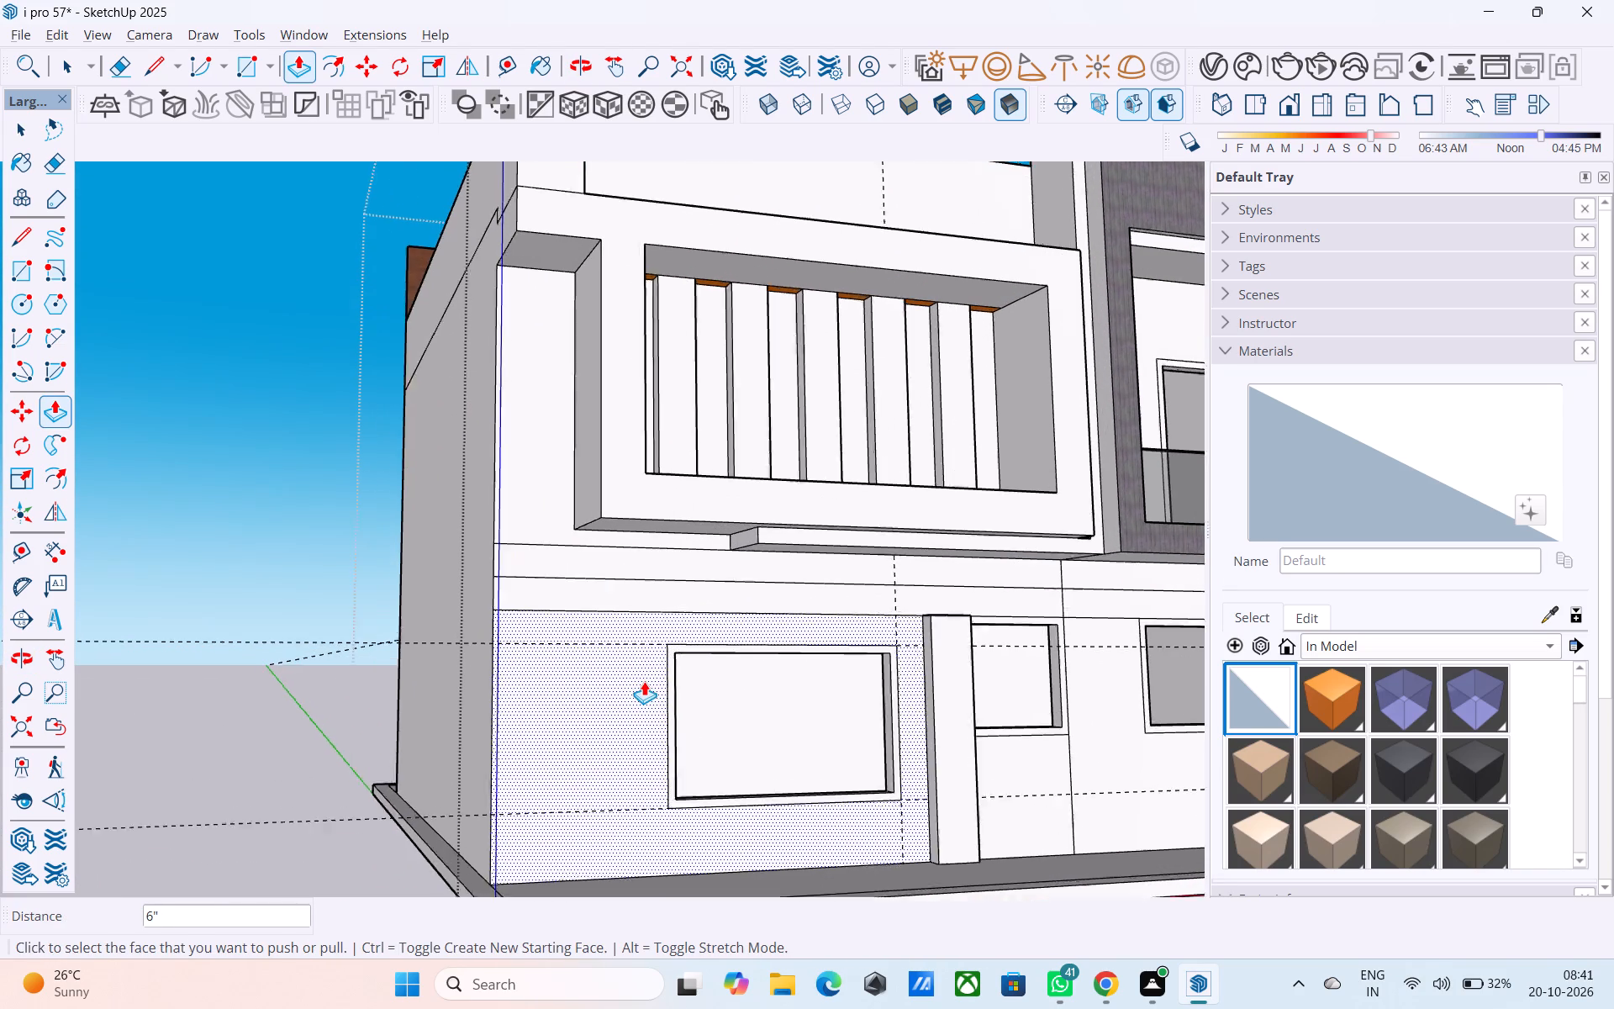
pyautogui.scroll(1, 644, 681)
pyautogui.press('l')
pyautogui.scroll(3, 654, 656)
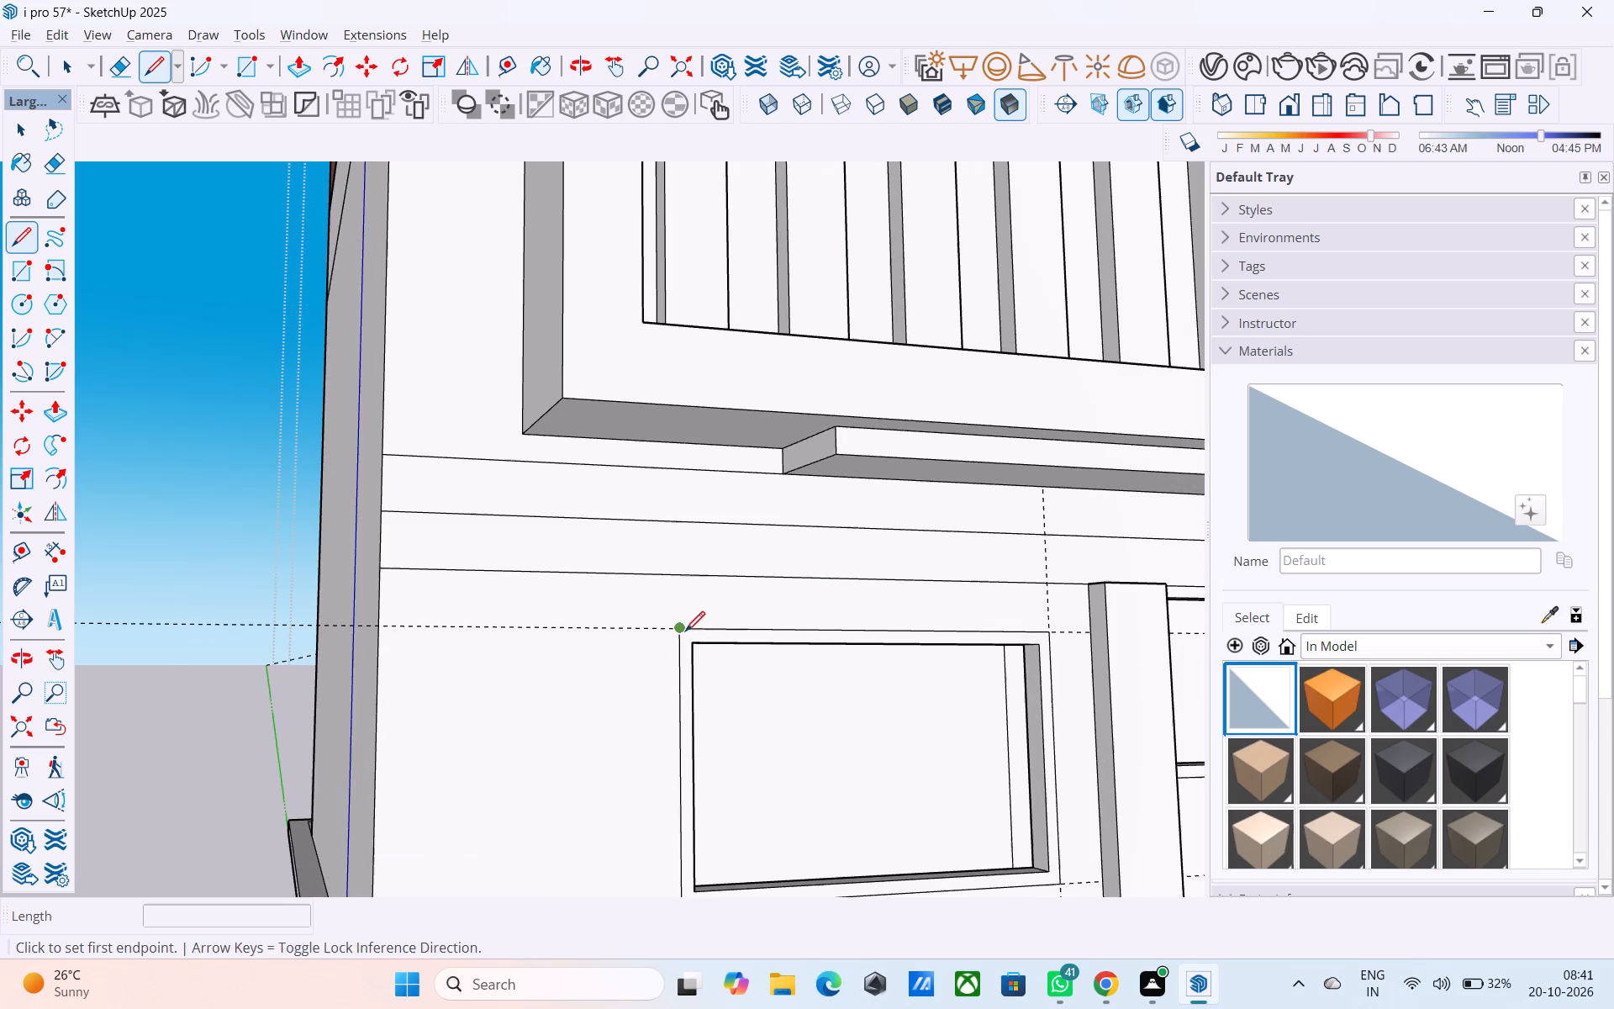
pyautogui.click(685, 631)
pyautogui.click(682, 578)
pyautogui.scroll(-6, 668, 513)
pyautogui.click(684, 733)
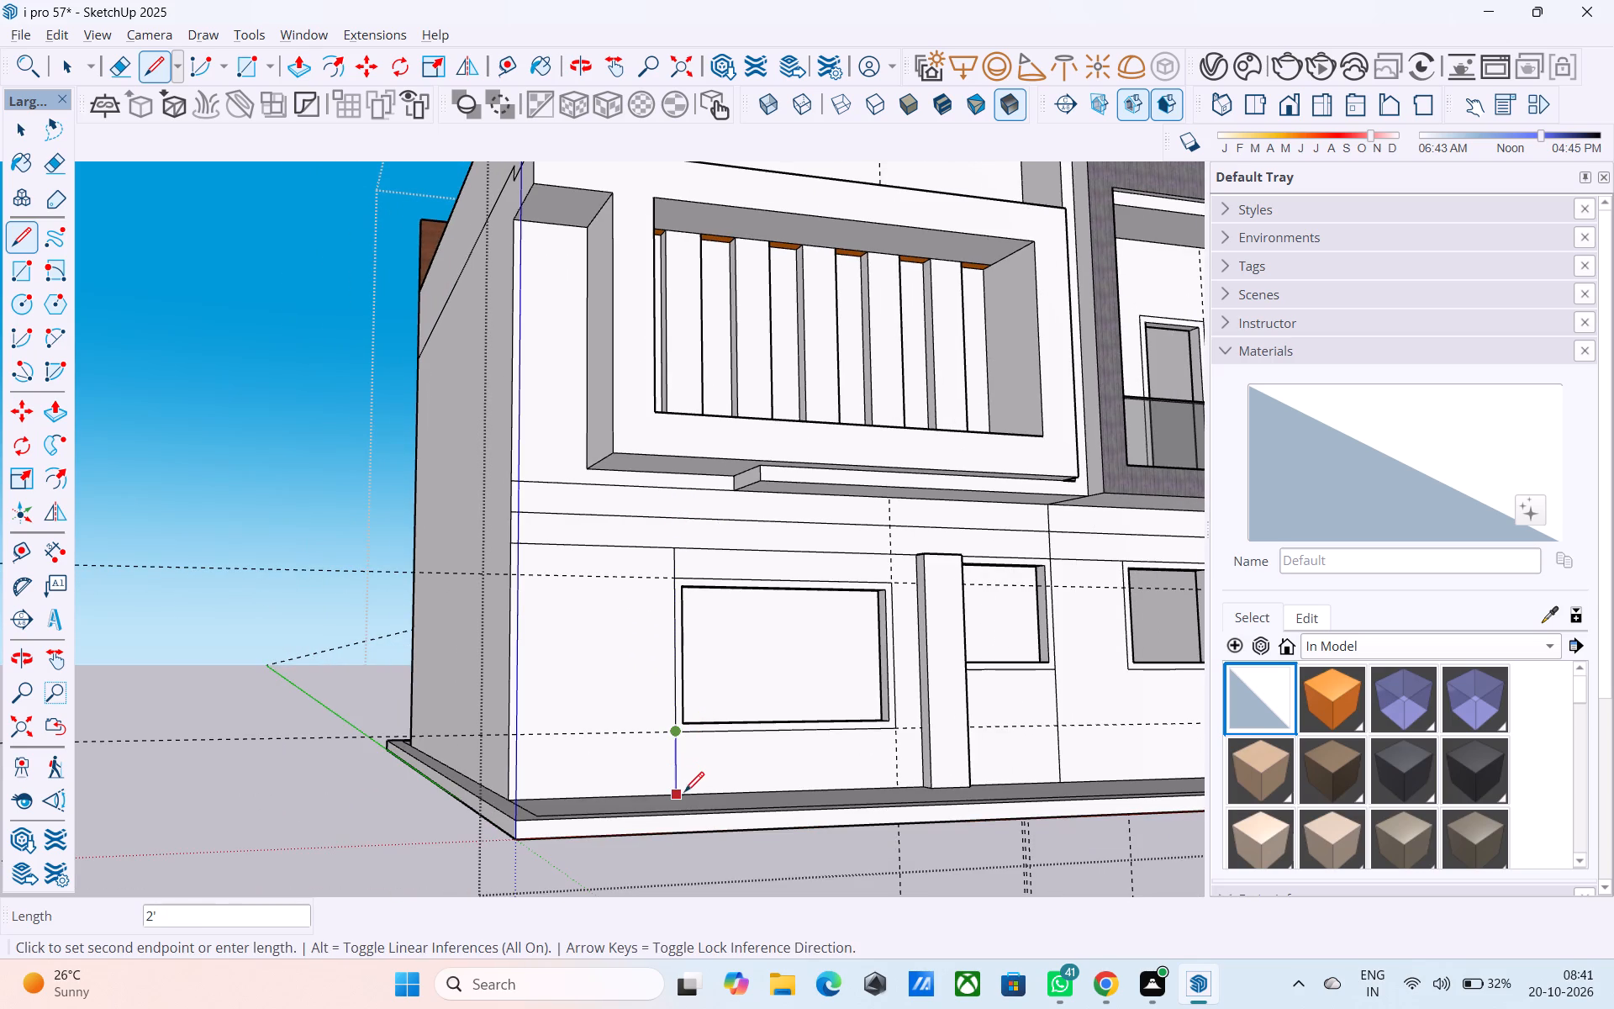
pyautogui.click(683, 794)
# Copy the top edge of the blank wall section beside the window 8' down to its base, dividing it into 6 equal strips.
pyautogui.scroll(3, 602, 566)
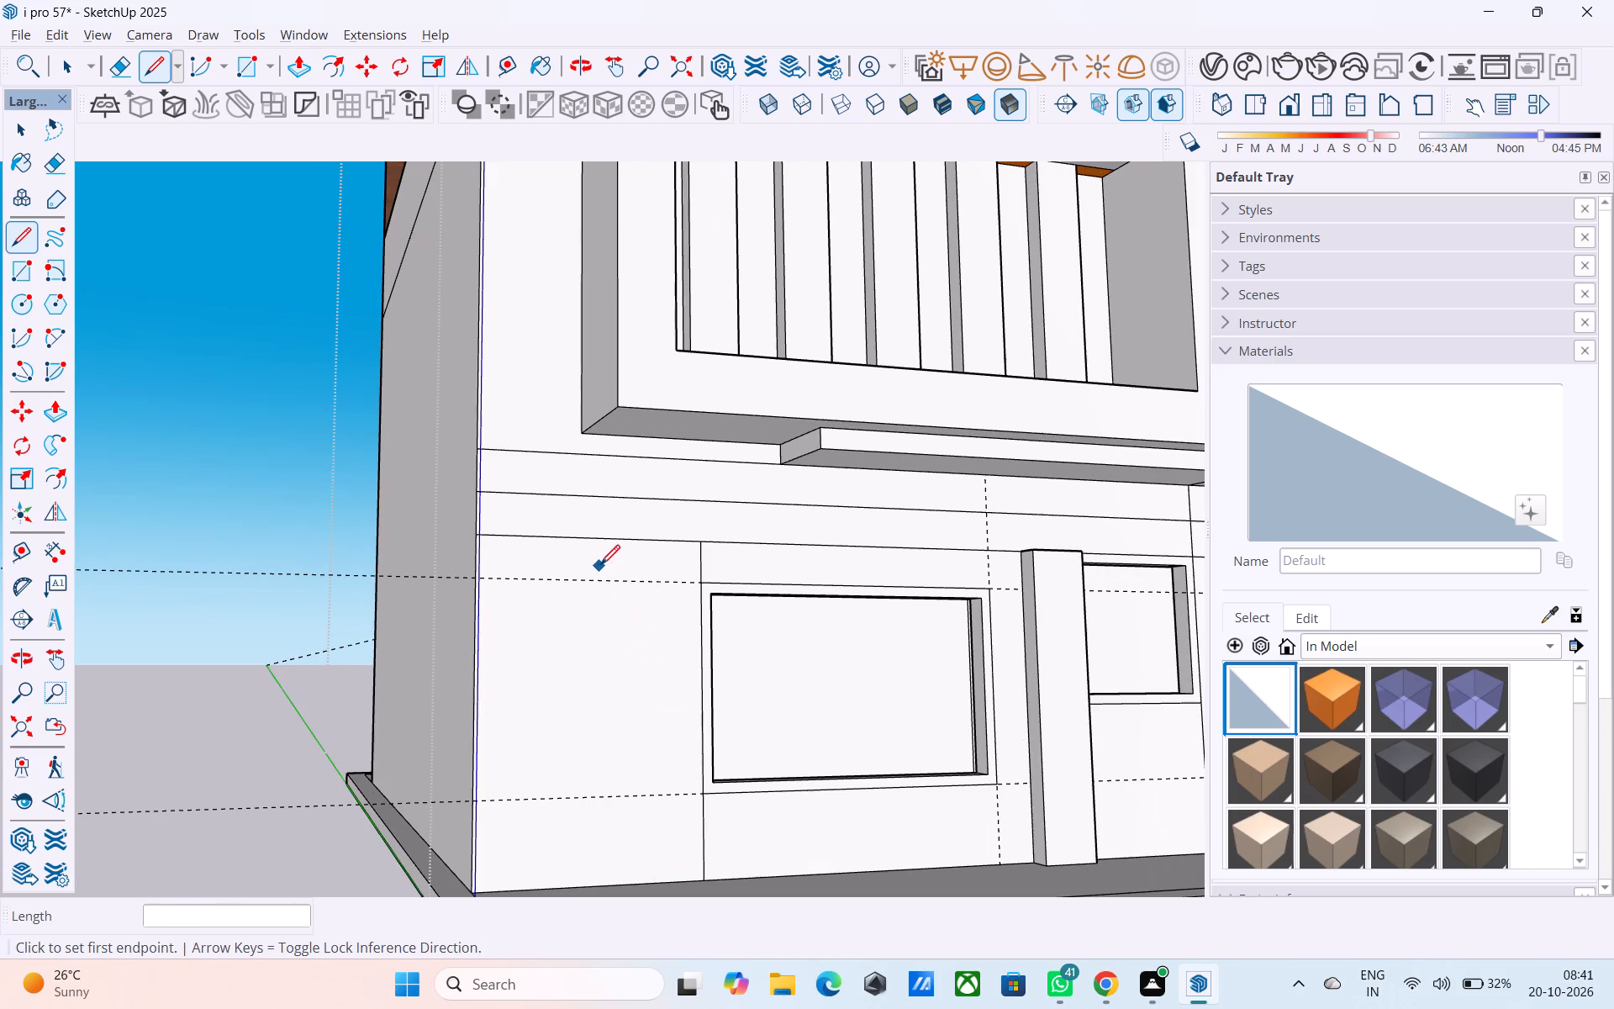
pyautogui.press('space')
pyautogui.click(596, 542)
pyautogui.click(596, 541)
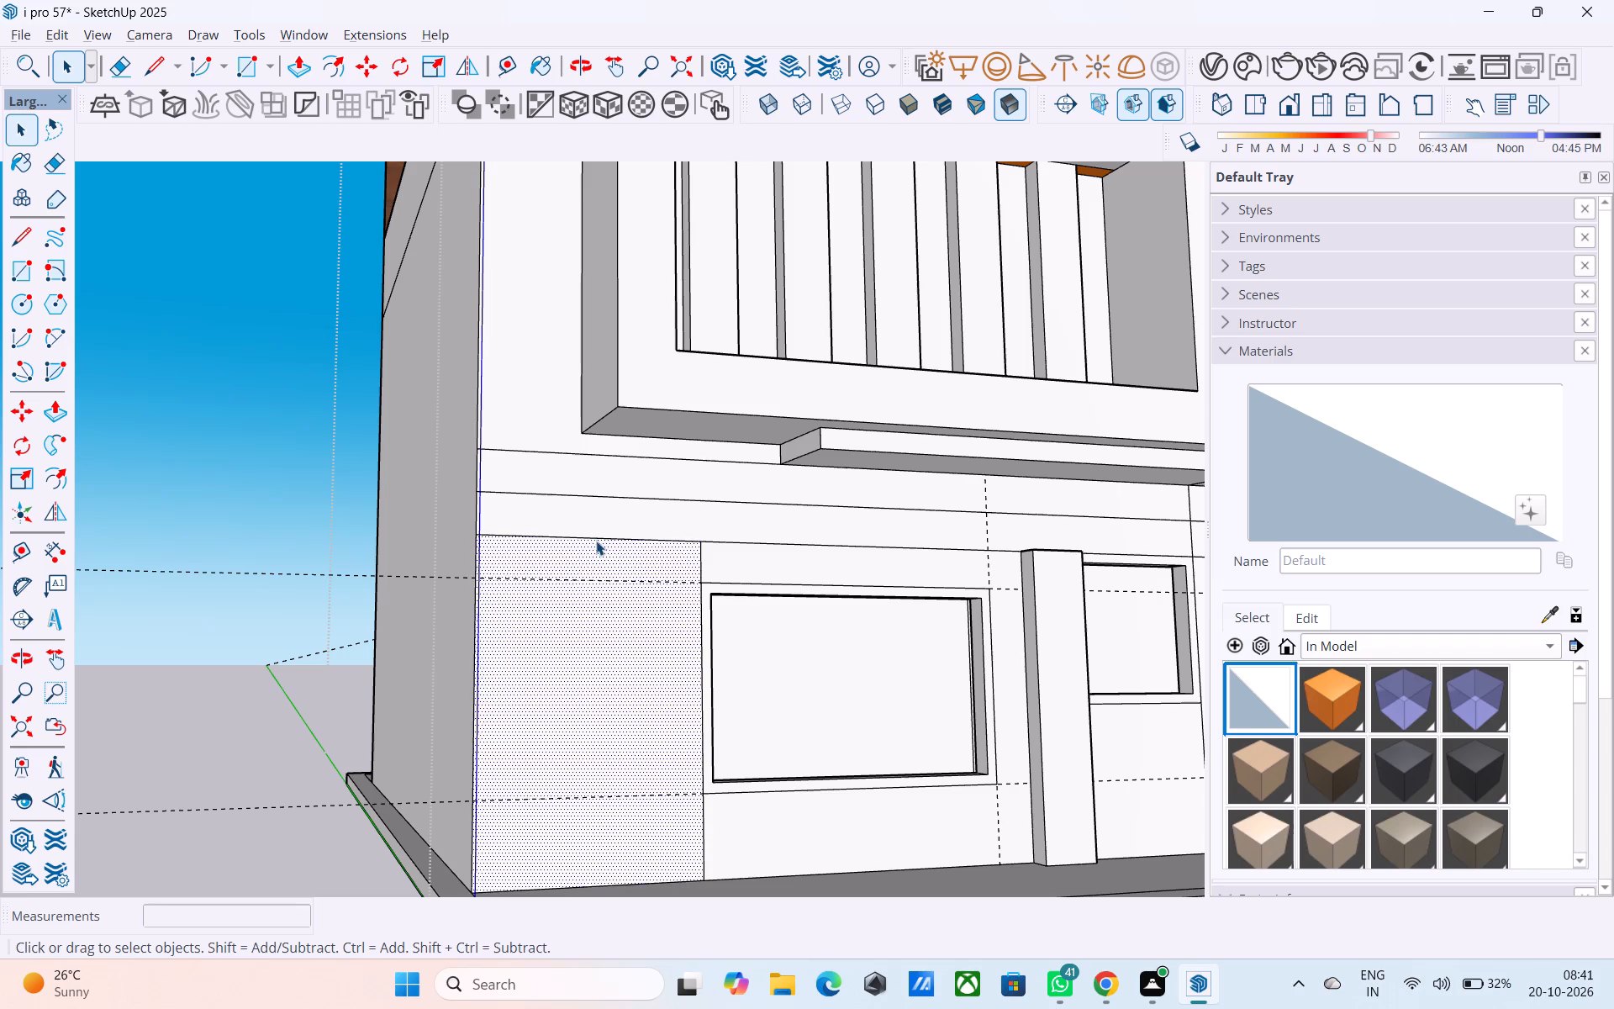
pyautogui.press('m')
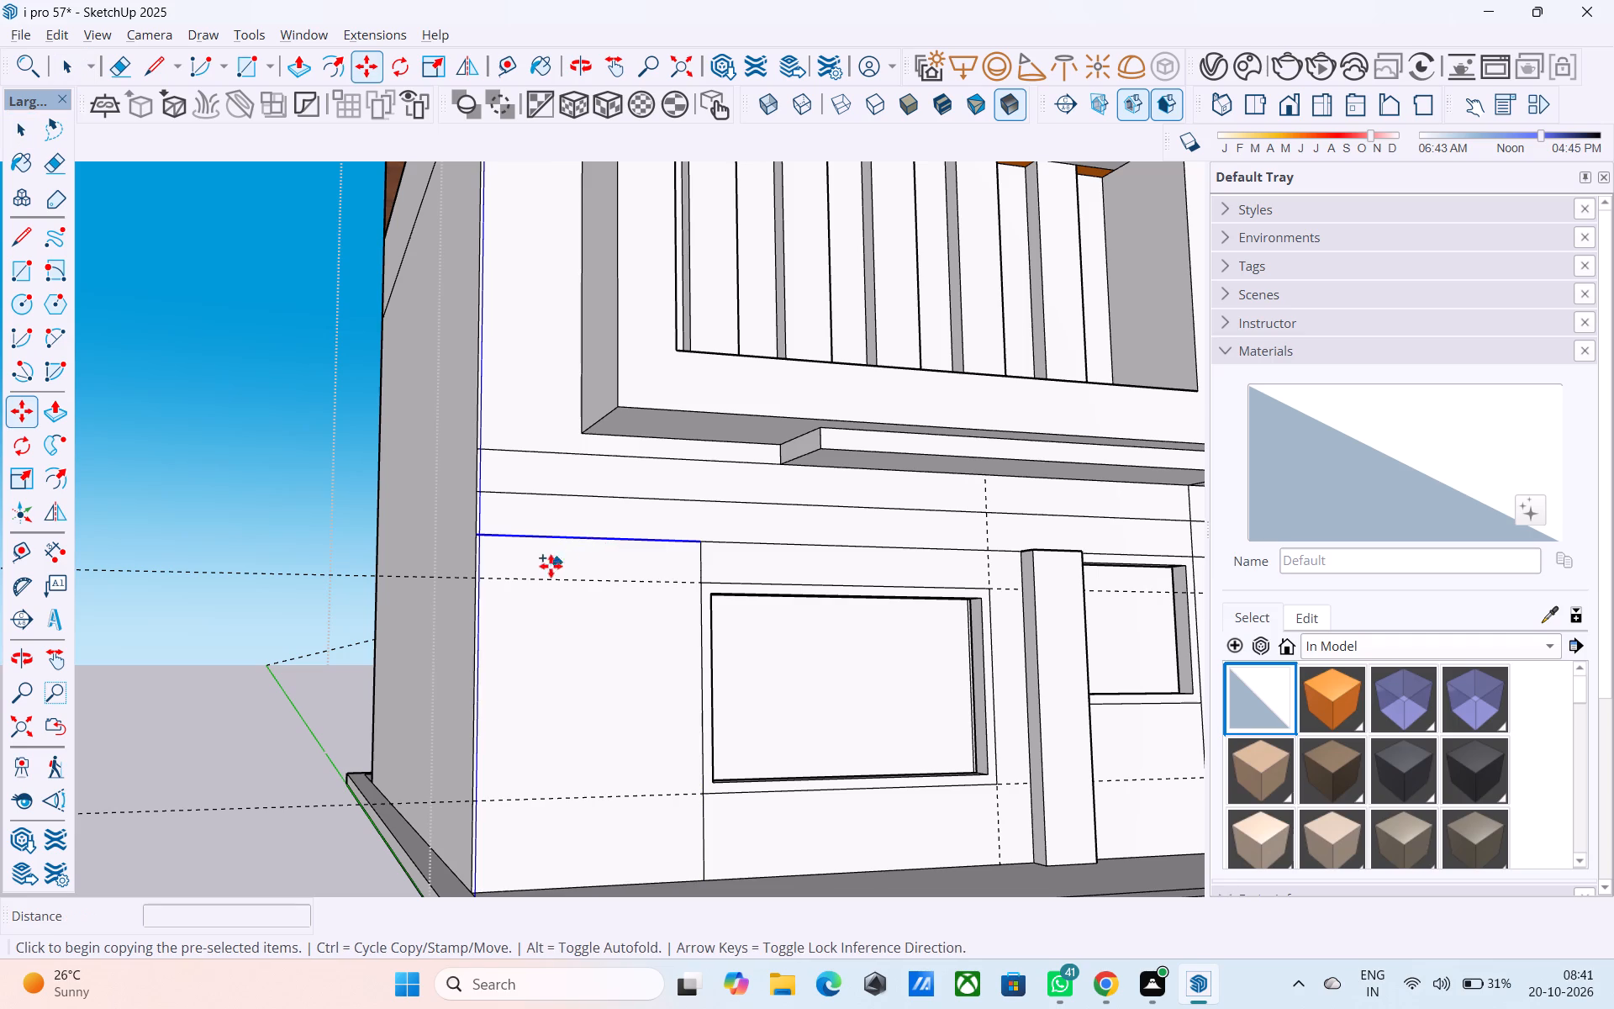
pyautogui.click(477, 536)
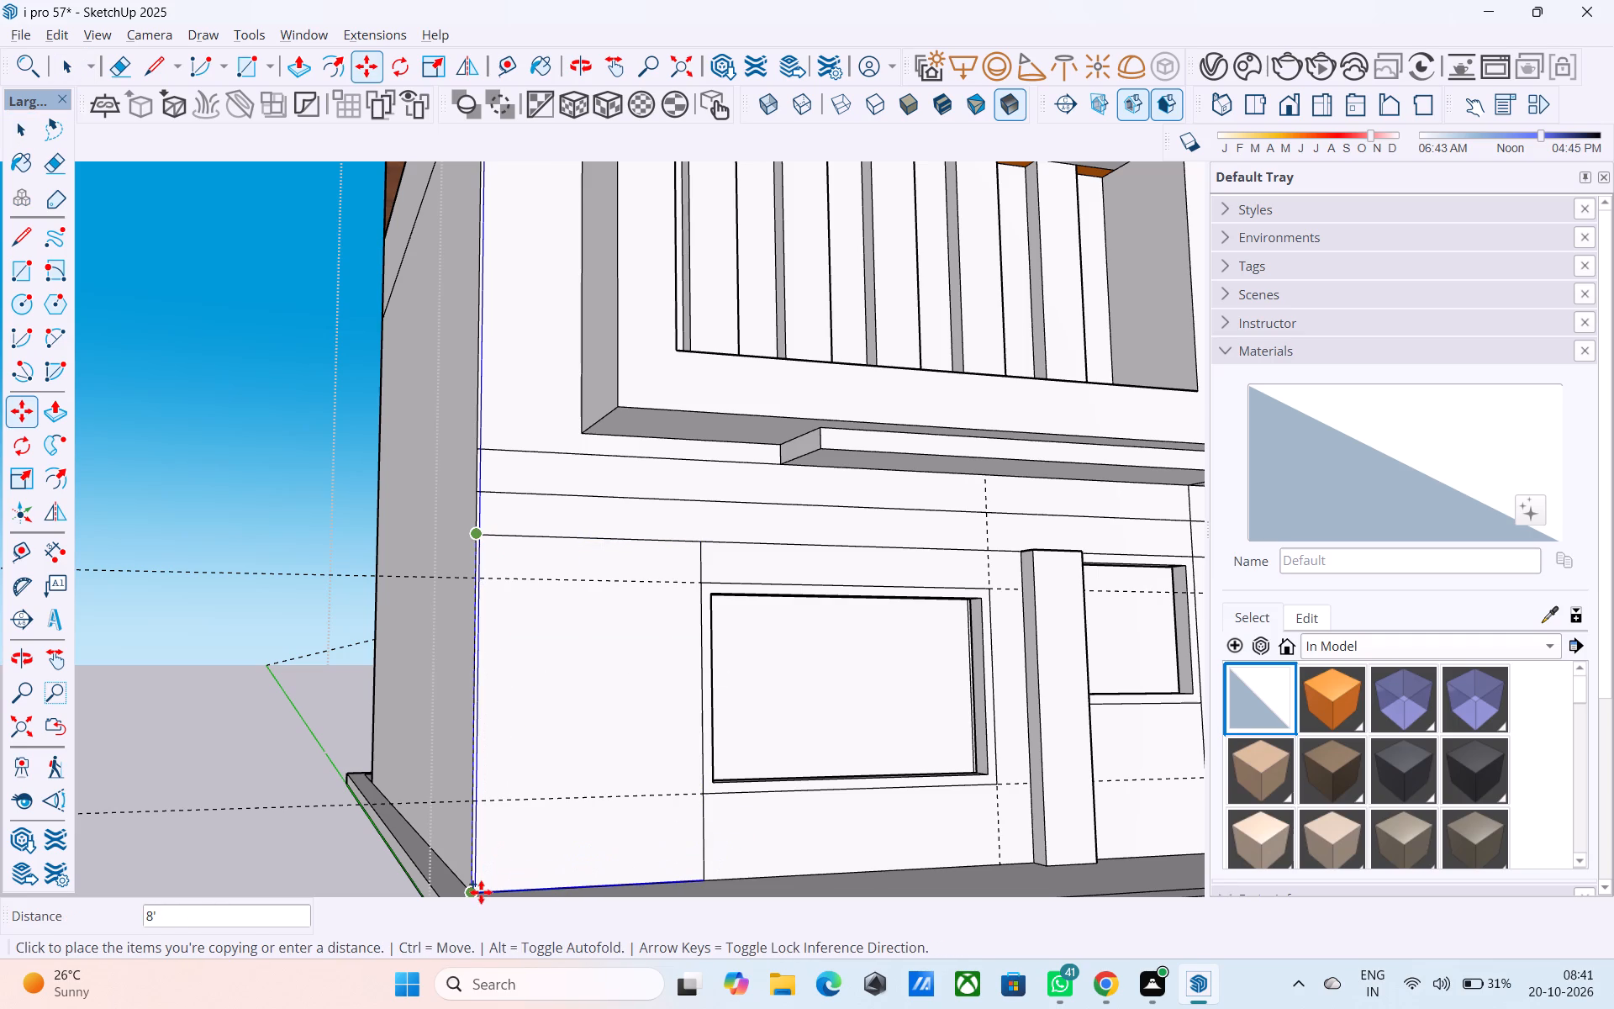
pyautogui.click(481, 890)
pyautogui.press('/')
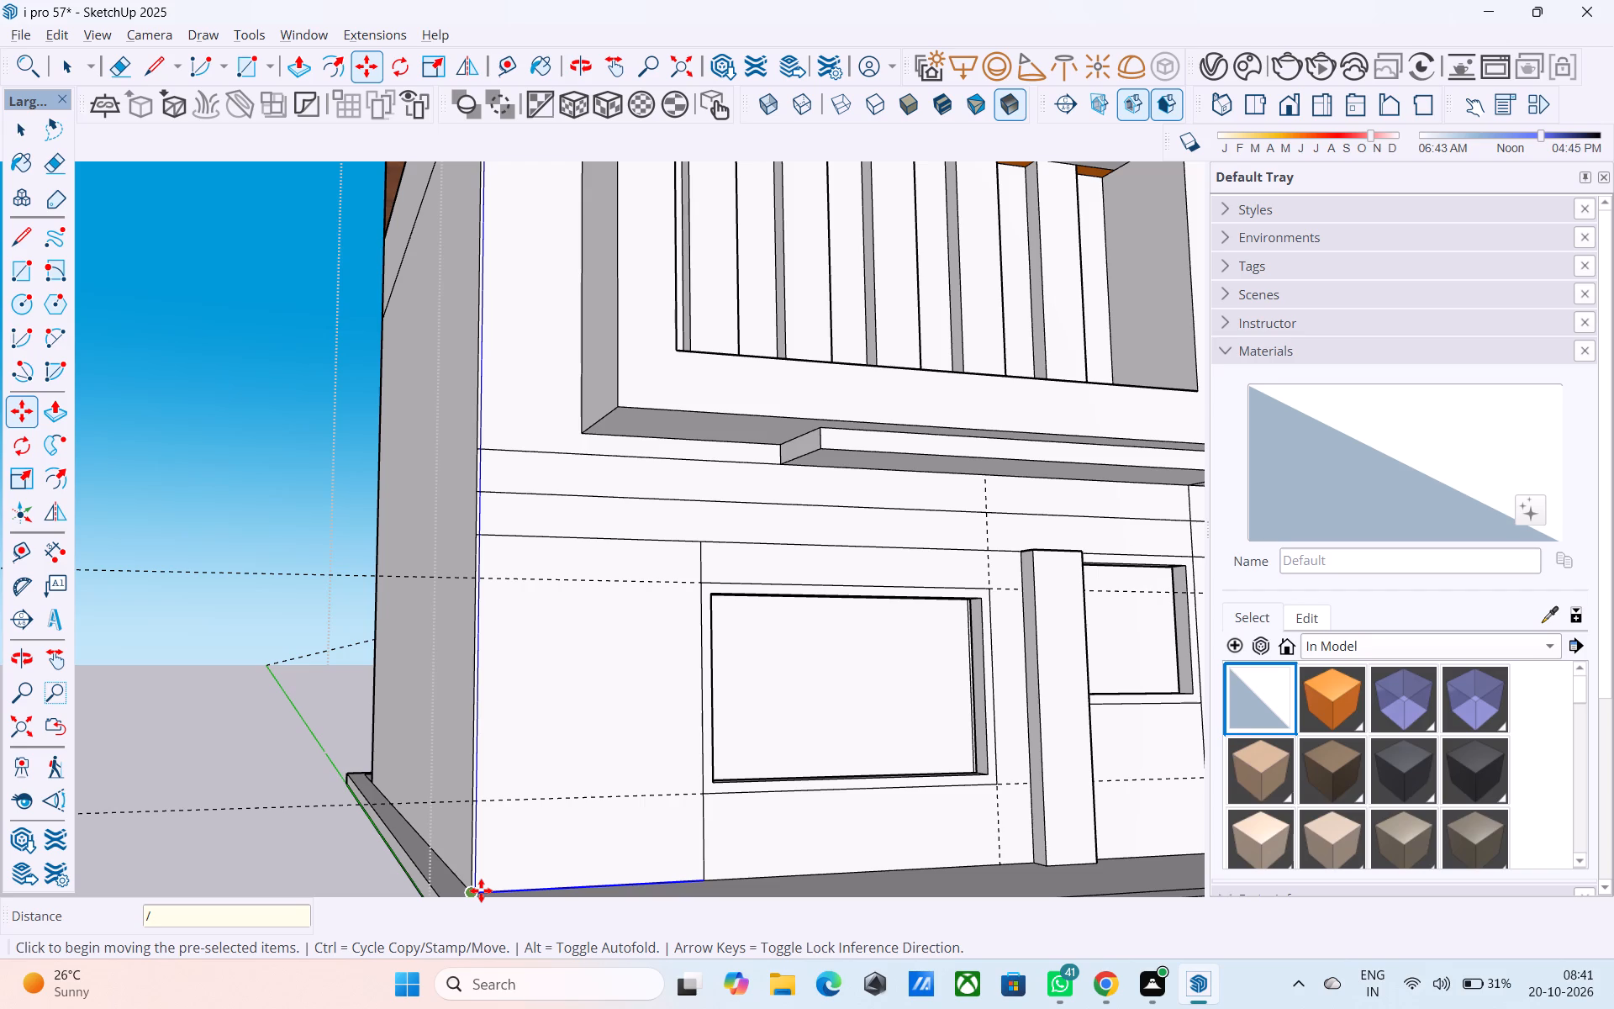
pyautogui.press('6')
pyautogui.press('Return')
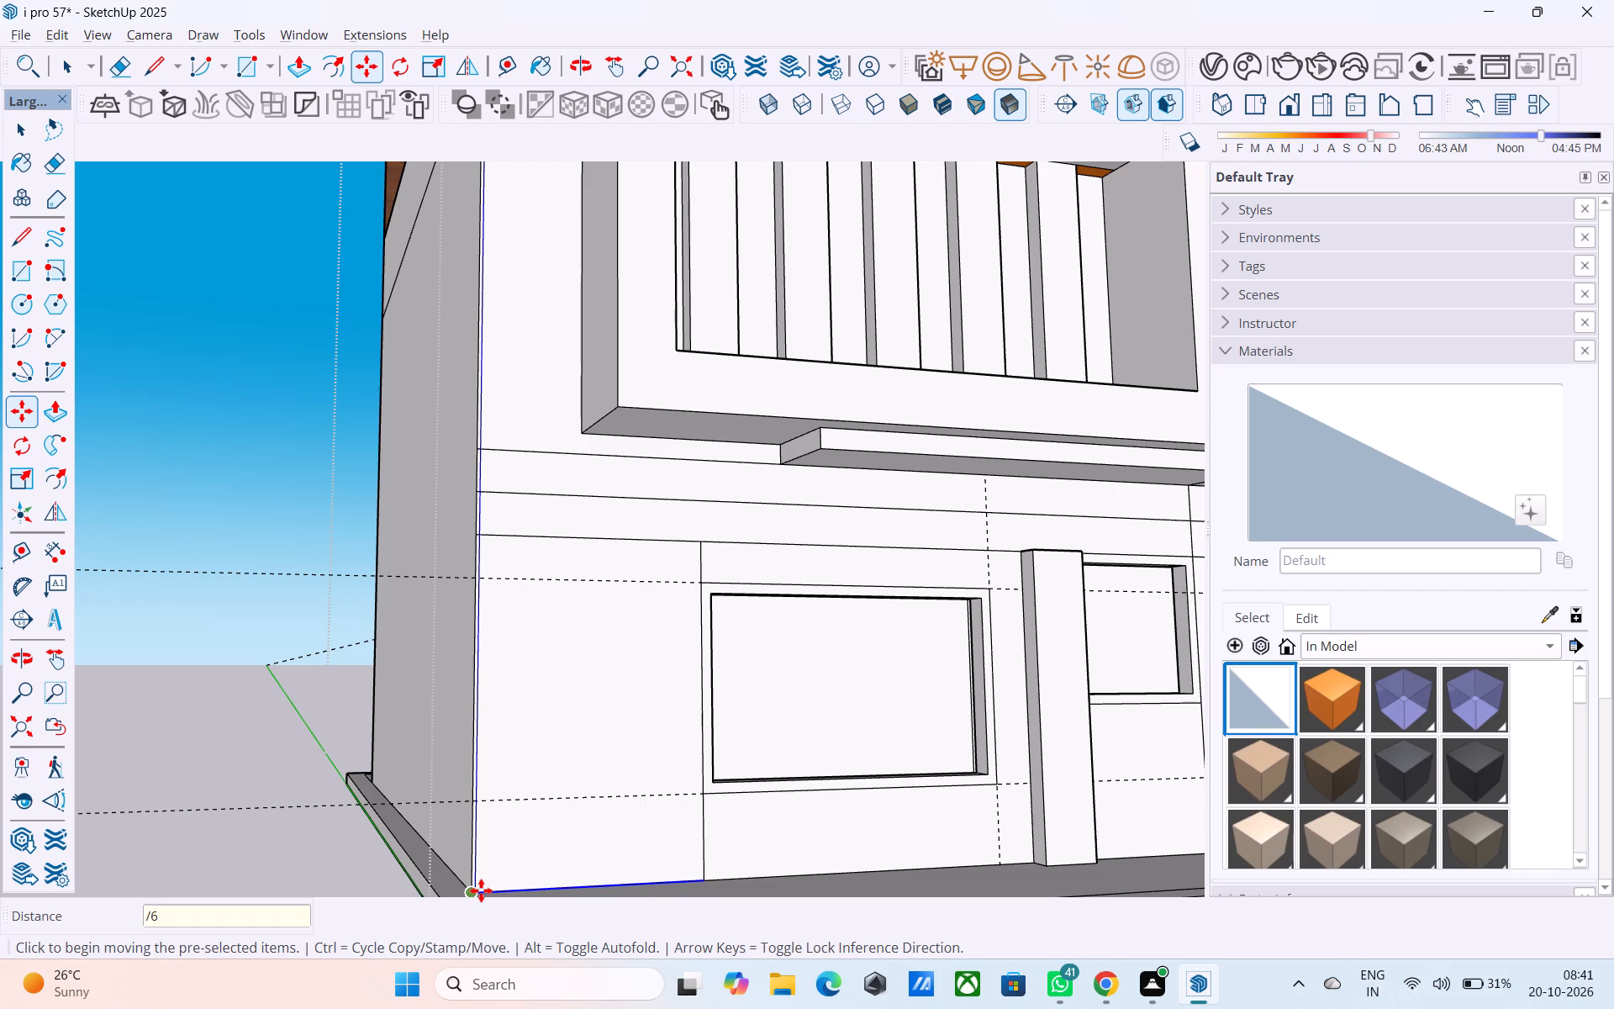
pyautogui.press('space')
# Offset the outline of the second strip from the bottom 4" inward.
pyautogui.scroll(2, 577, 843)
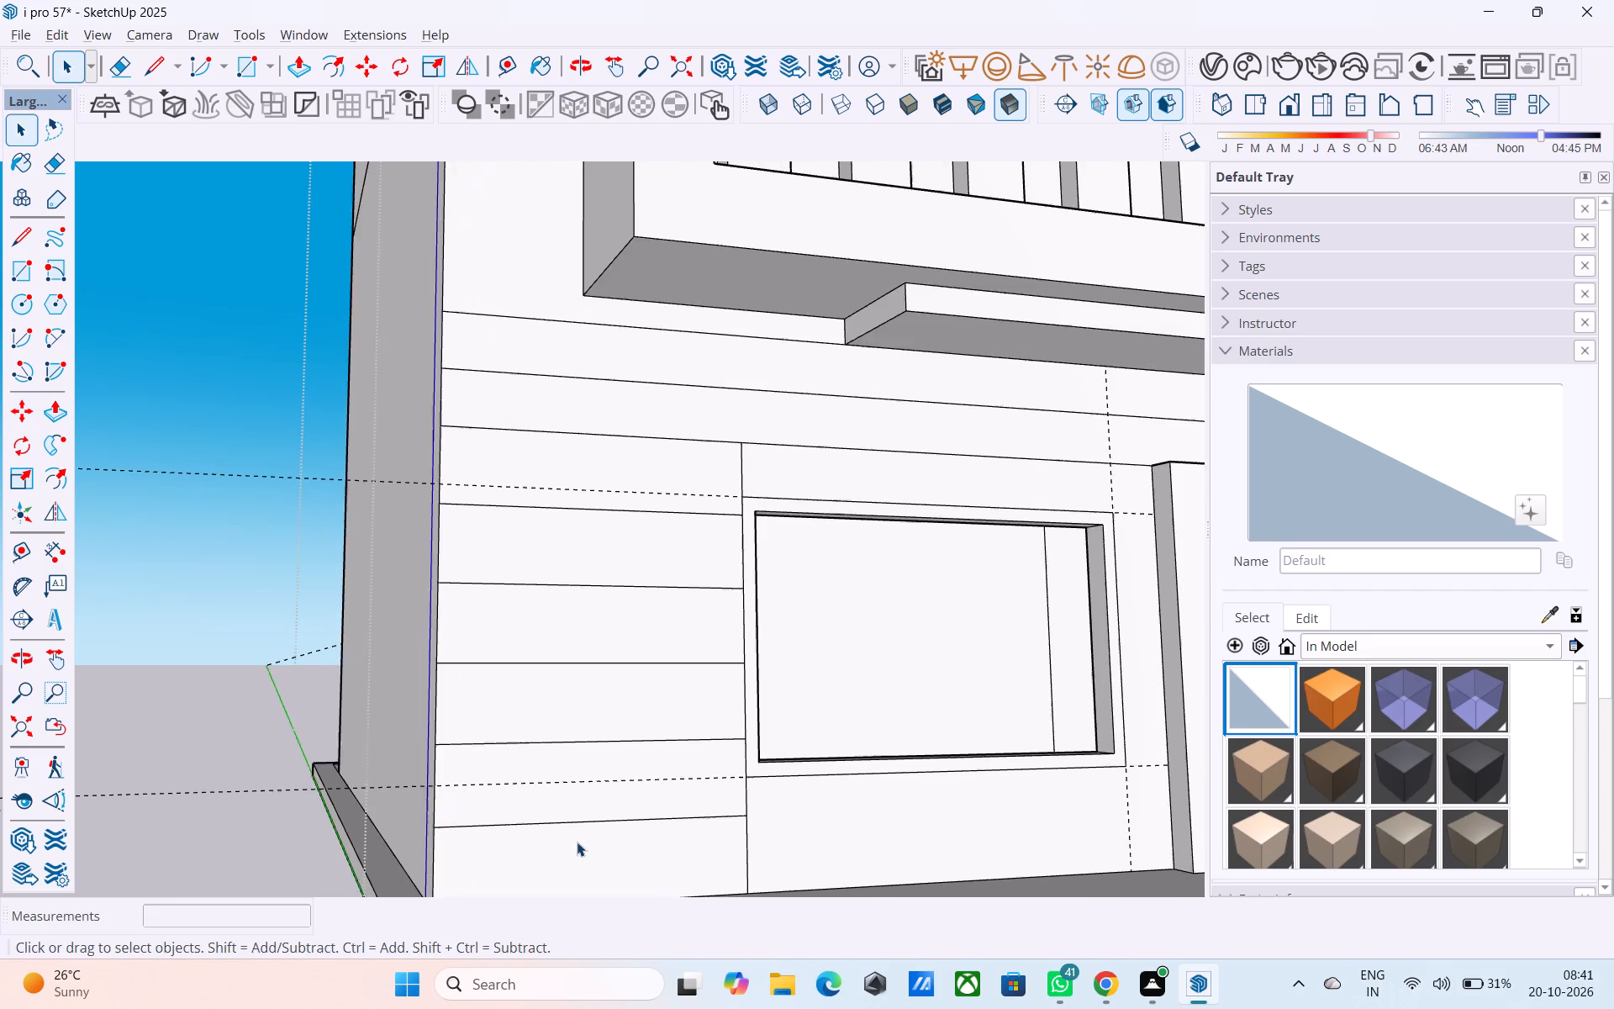
pyautogui.scroll(1, 577, 842)
pyautogui.moveTo(553, 832); pyautogui.dragTo(501, 853, button='middle')
pyautogui.scroll(-5, 491, 786)
pyautogui.moveTo(489, 816); pyautogui.dragTo(484, 865, button='middle')
pyautogui.scroll(3, 485, 868)
pyautogui.scroll(-8, 483, 696)
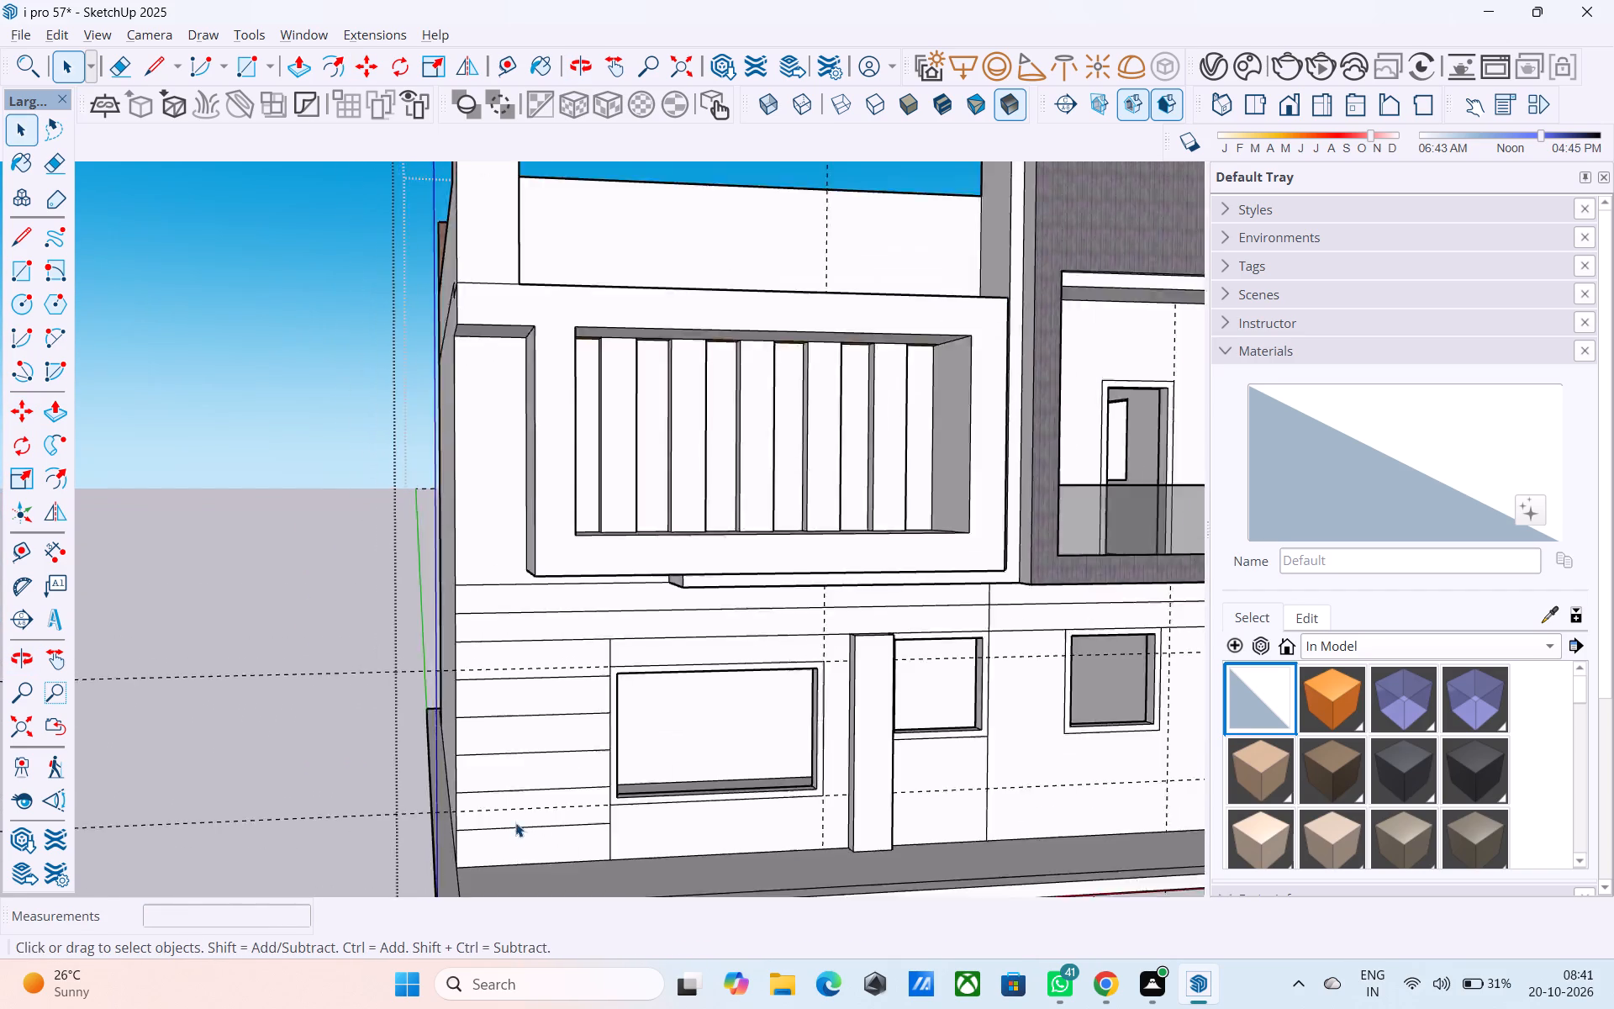
pyautogui.scroll(5, 516, 827)
pyautogui.click(515, 812)
pyautogui.press('f')
pyautogui.click(514, 811)
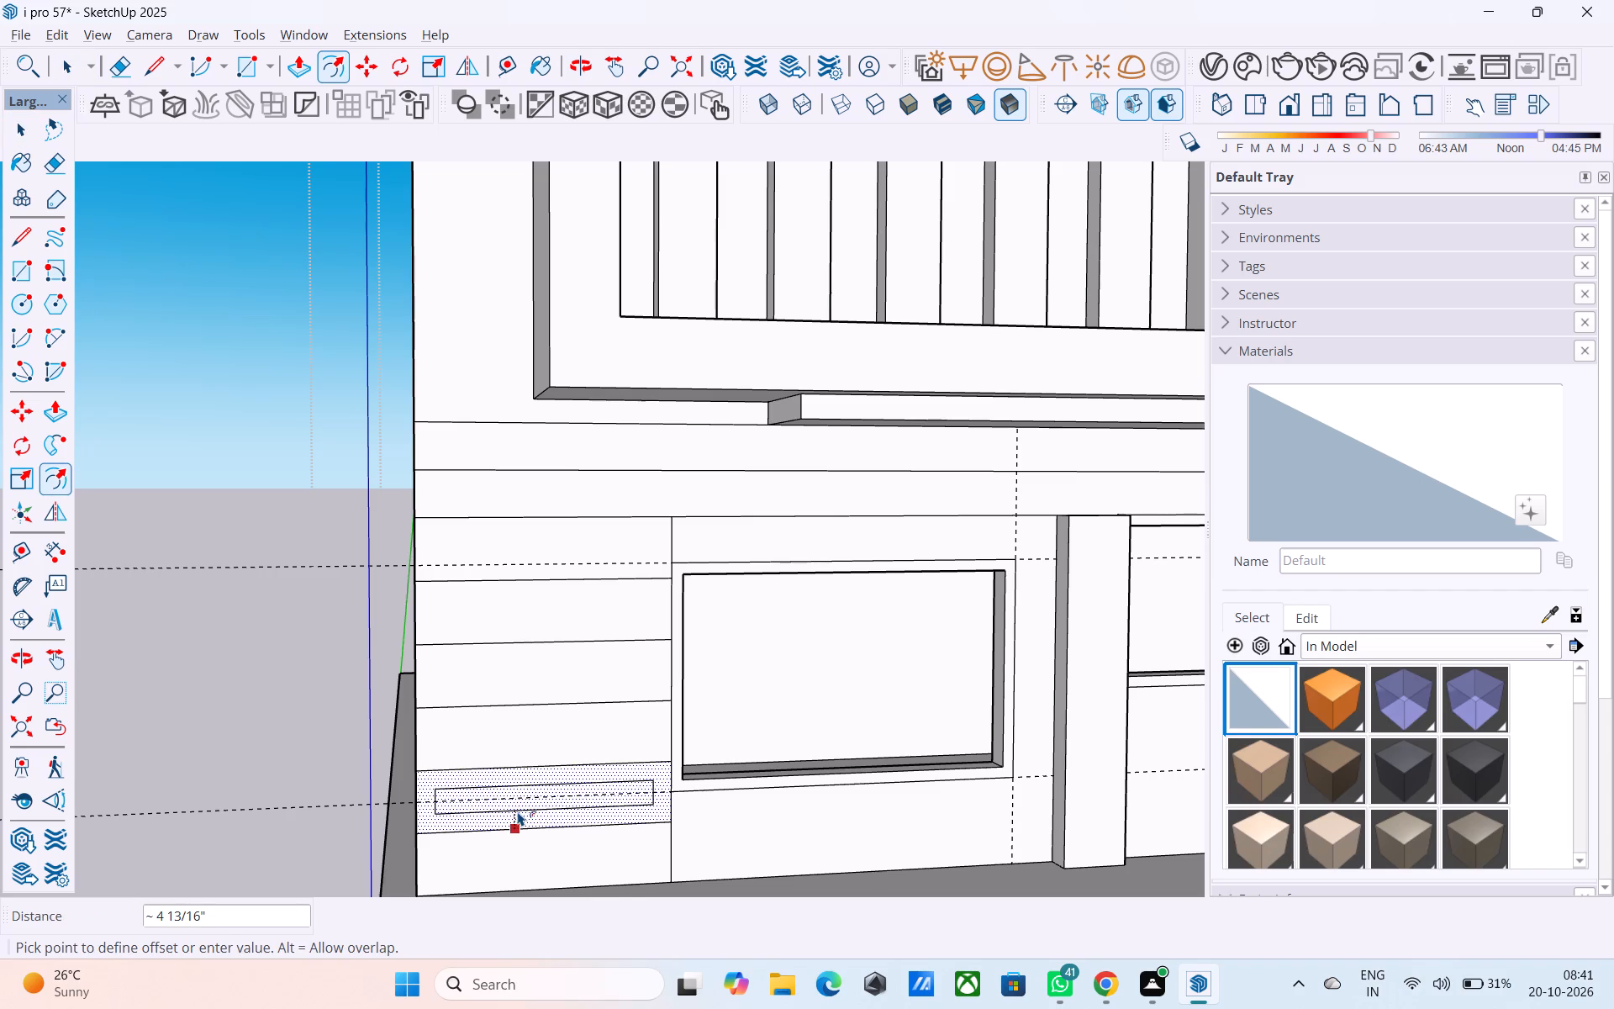
pyautogui.write('4"')
pyautogui.press('Return')
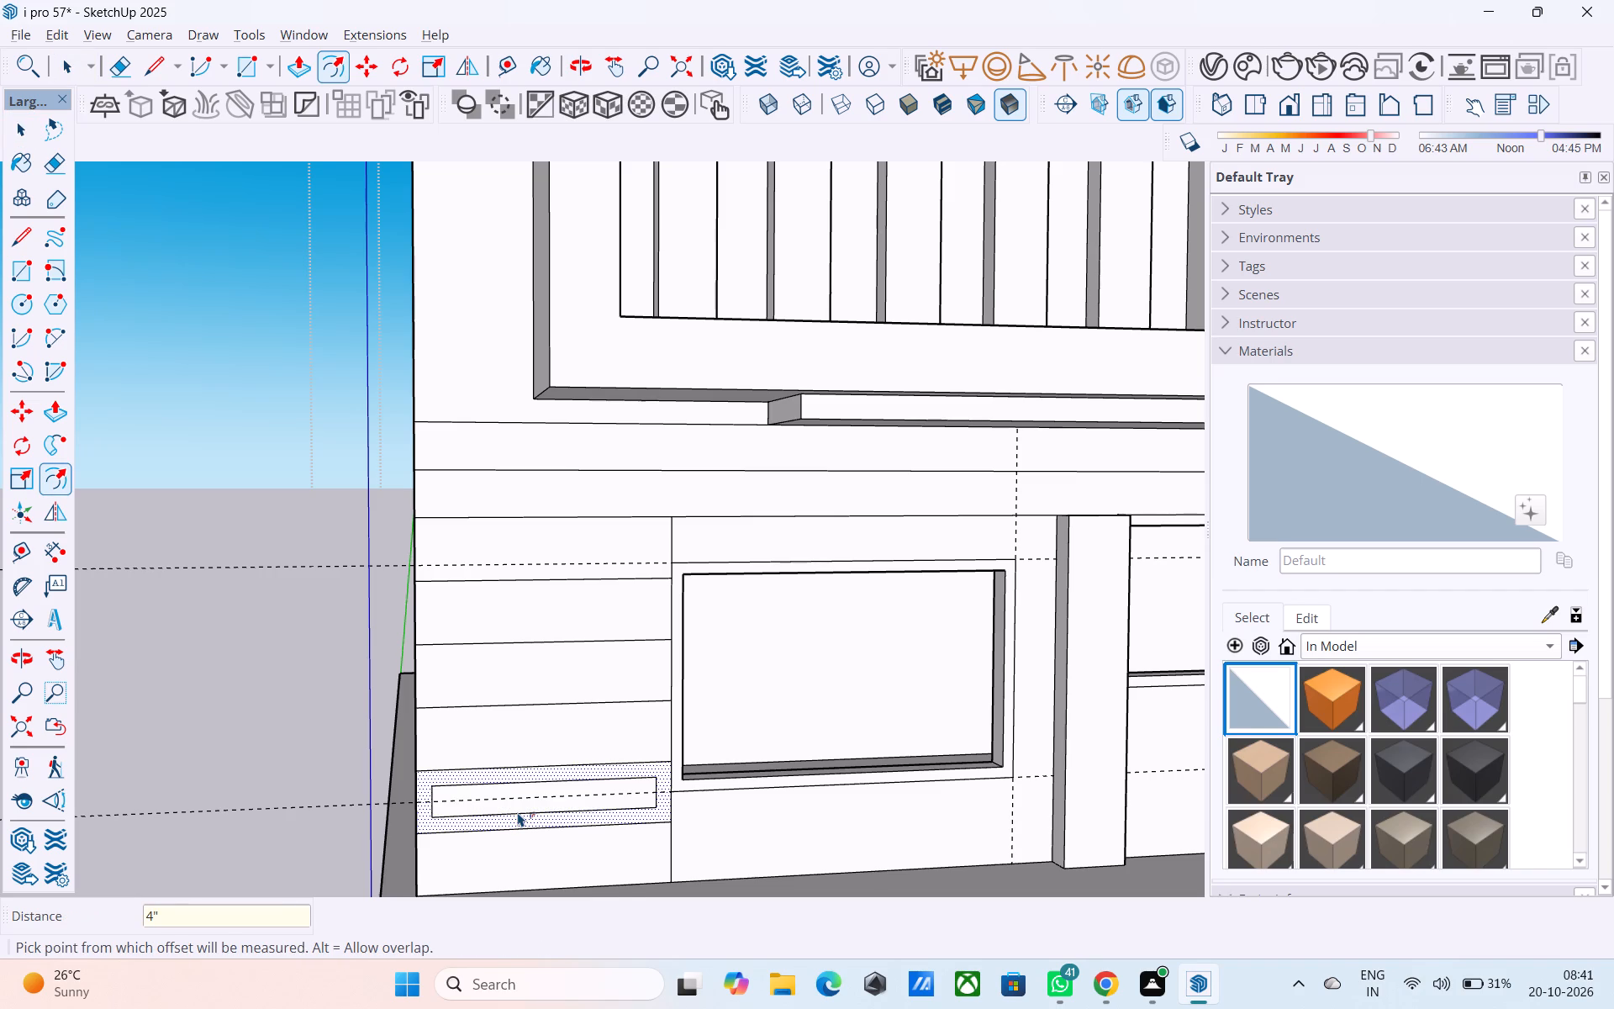
pyautogui.scroll(3, 532, 760)
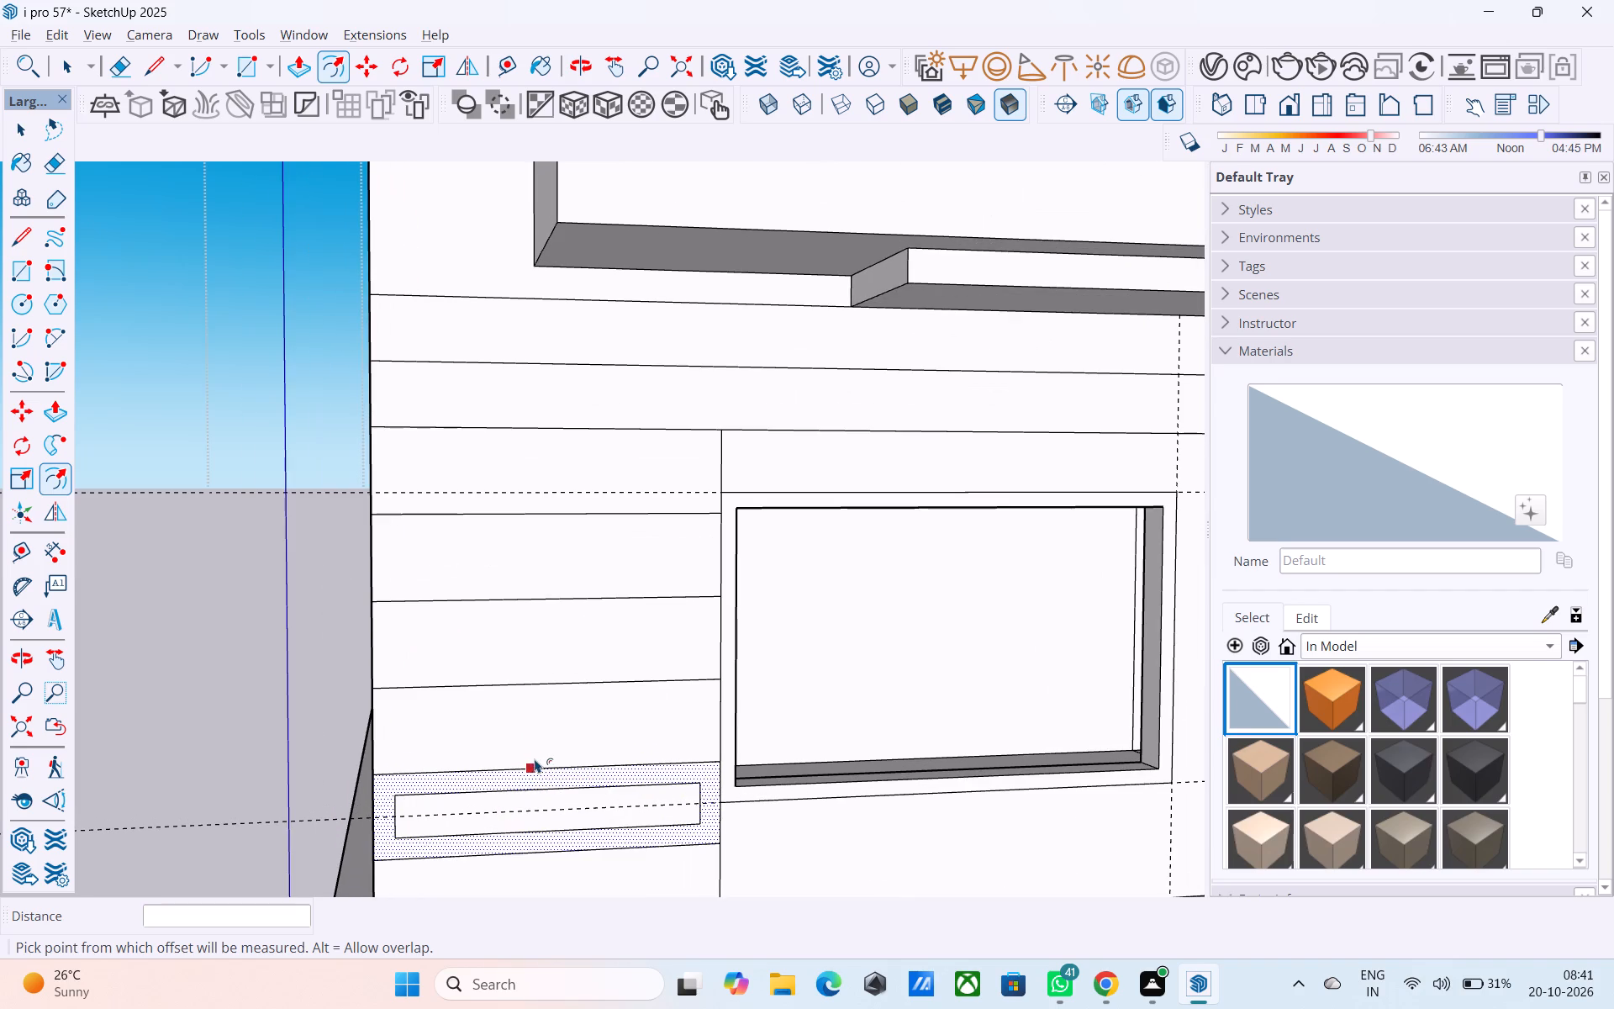
pyautogui.press('space')
# Offset the outline of the third strip from the bottom about 4 5/8" inward.
pyautogui.click(539, 747)
pyautogui.press('f')
pyautogui.click(538, 746)
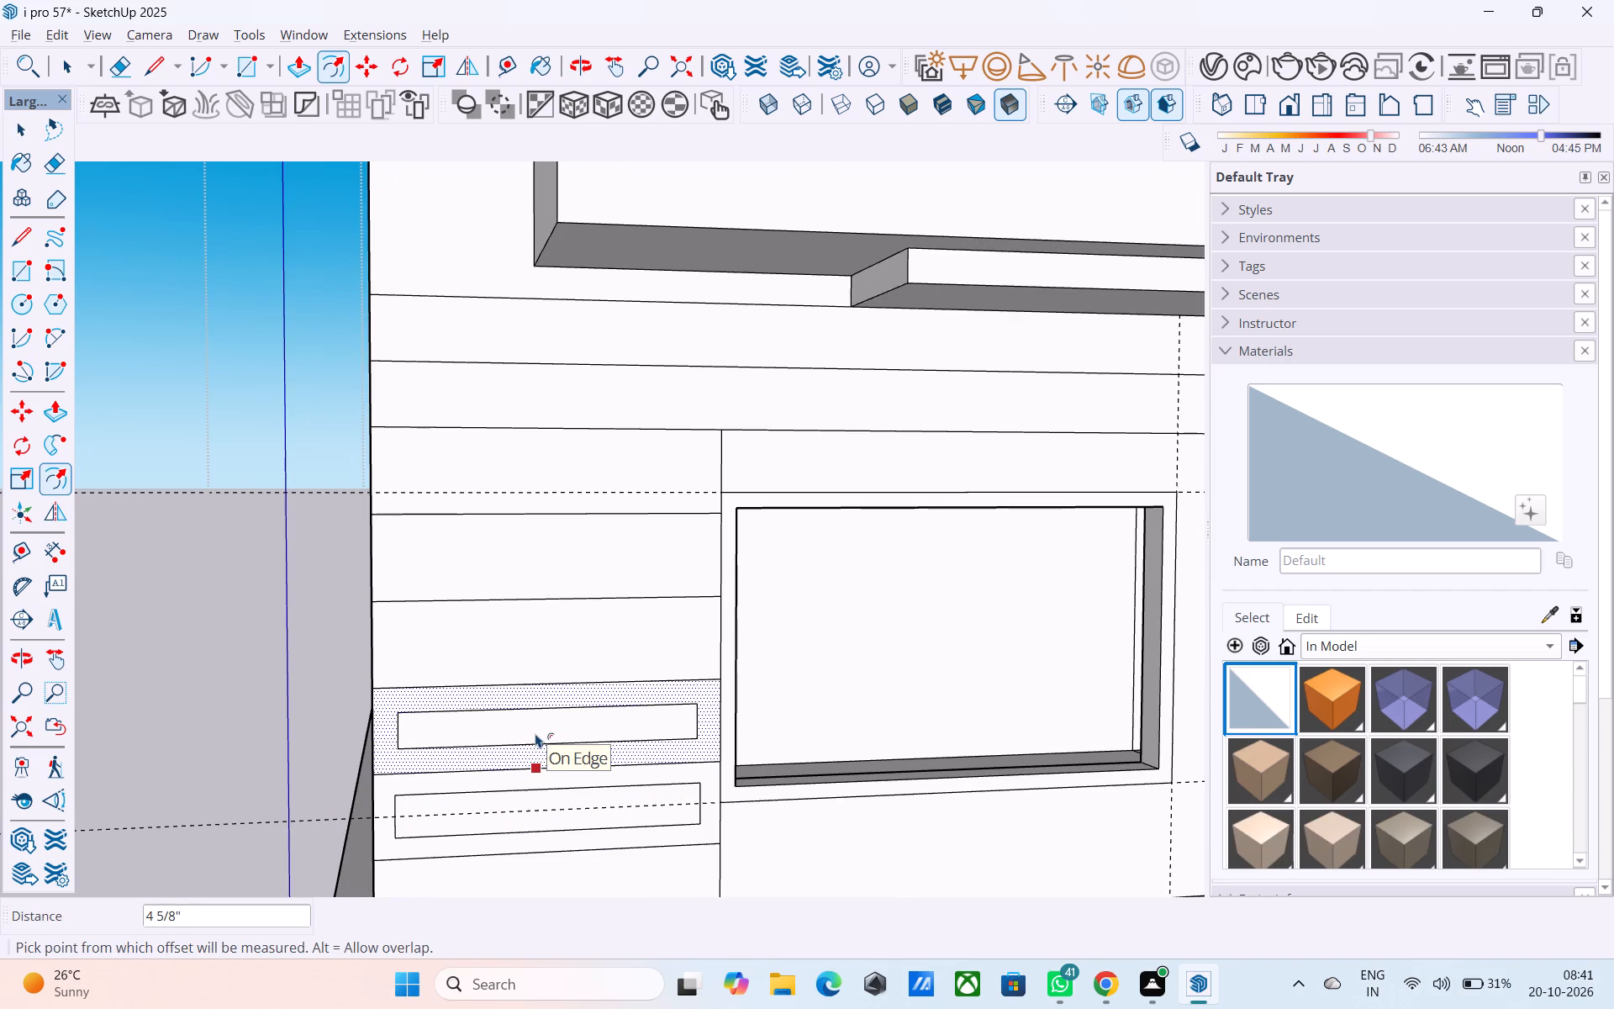
pyautogui.click(535, 733)
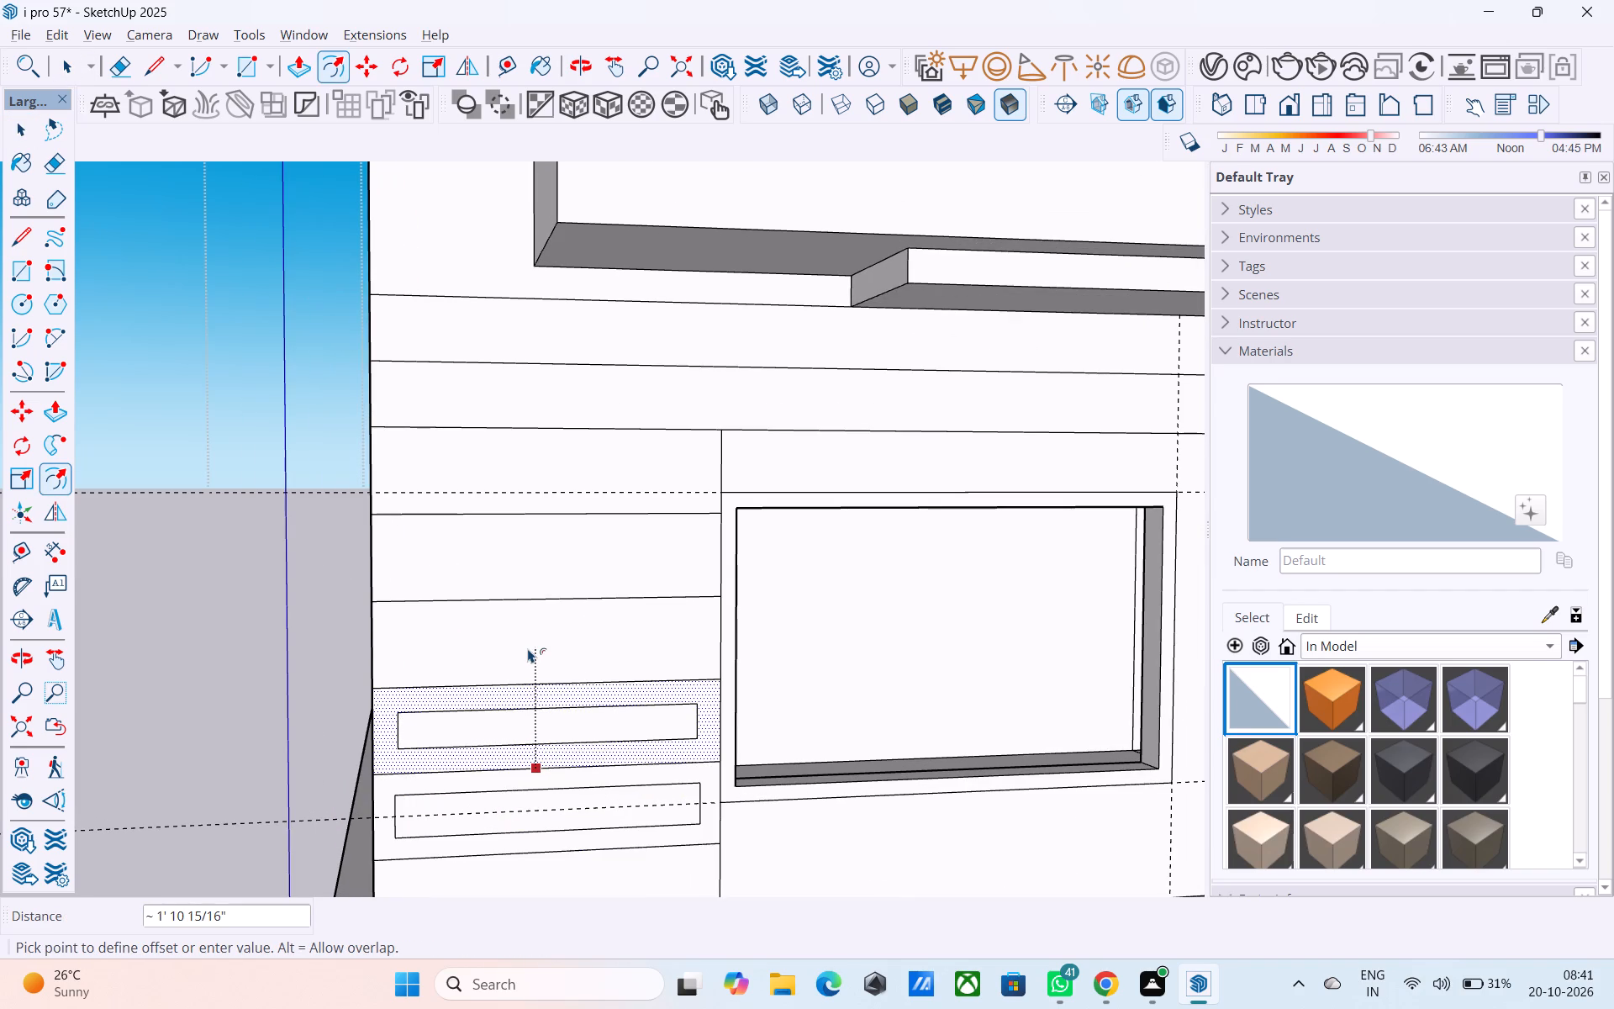
pyautogui.press('space')
# Offset the outline of the third strip from the top 4" inward.
pyautogui.click(528, 648)
pyautogui.press('f')
pyautogui.click(528, 647)
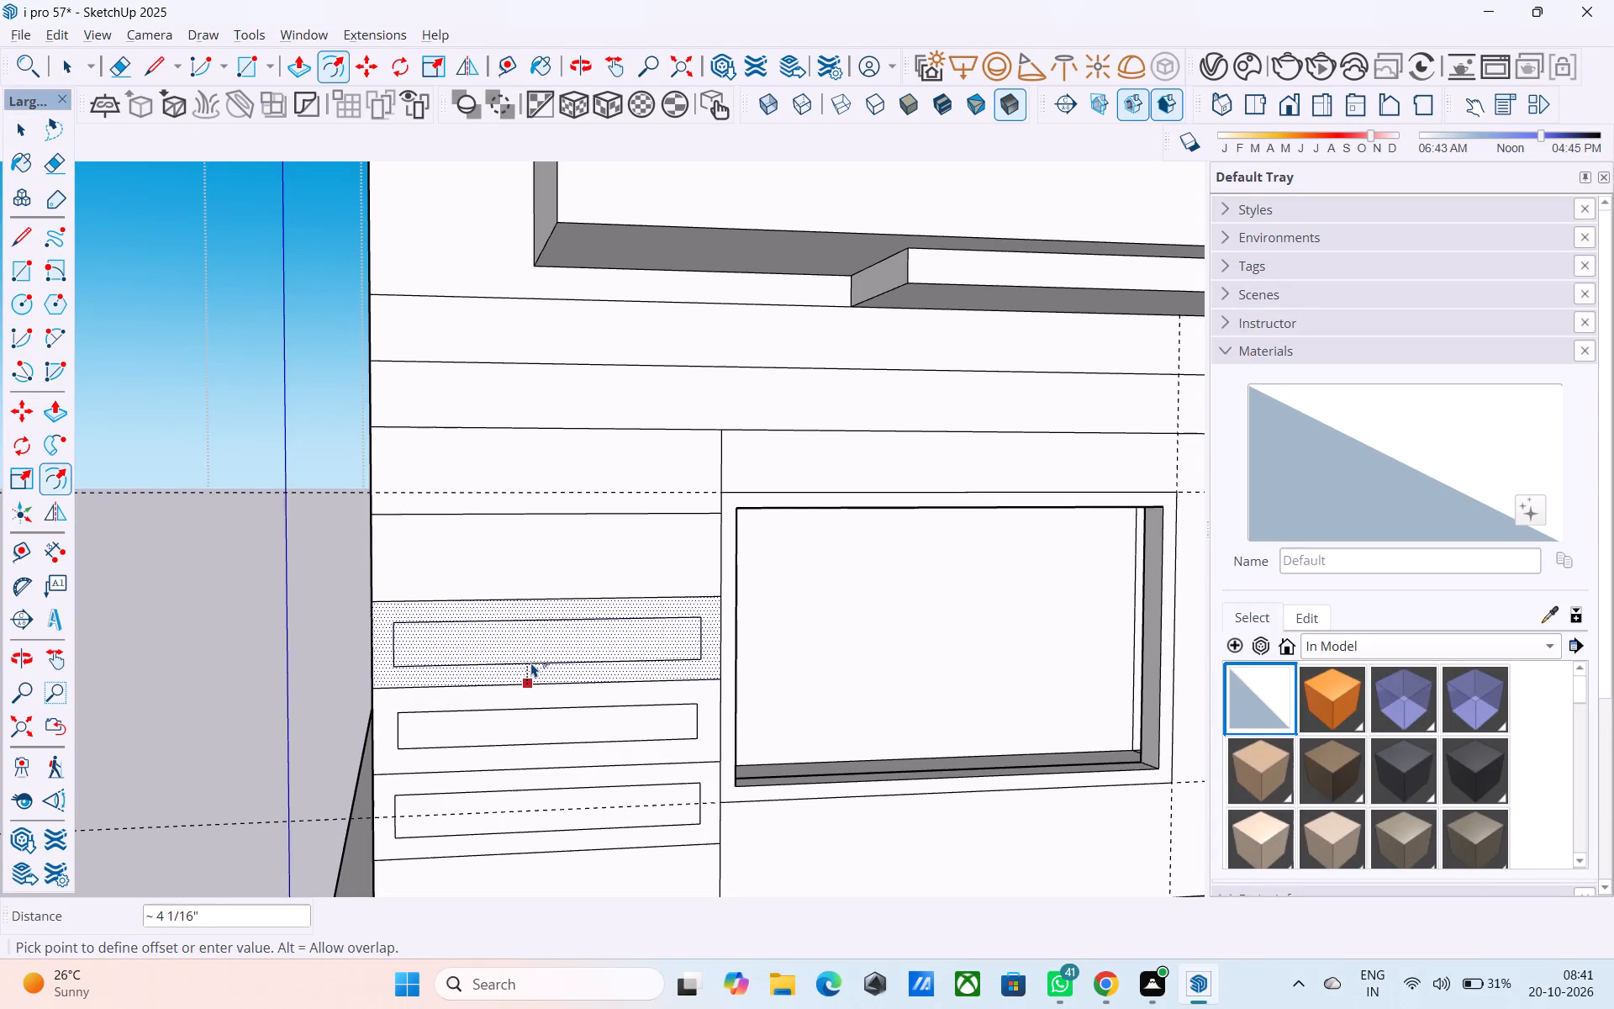
pyautogui.write('4"')
pyautogui.press('Return')
pyautogui.press('space')
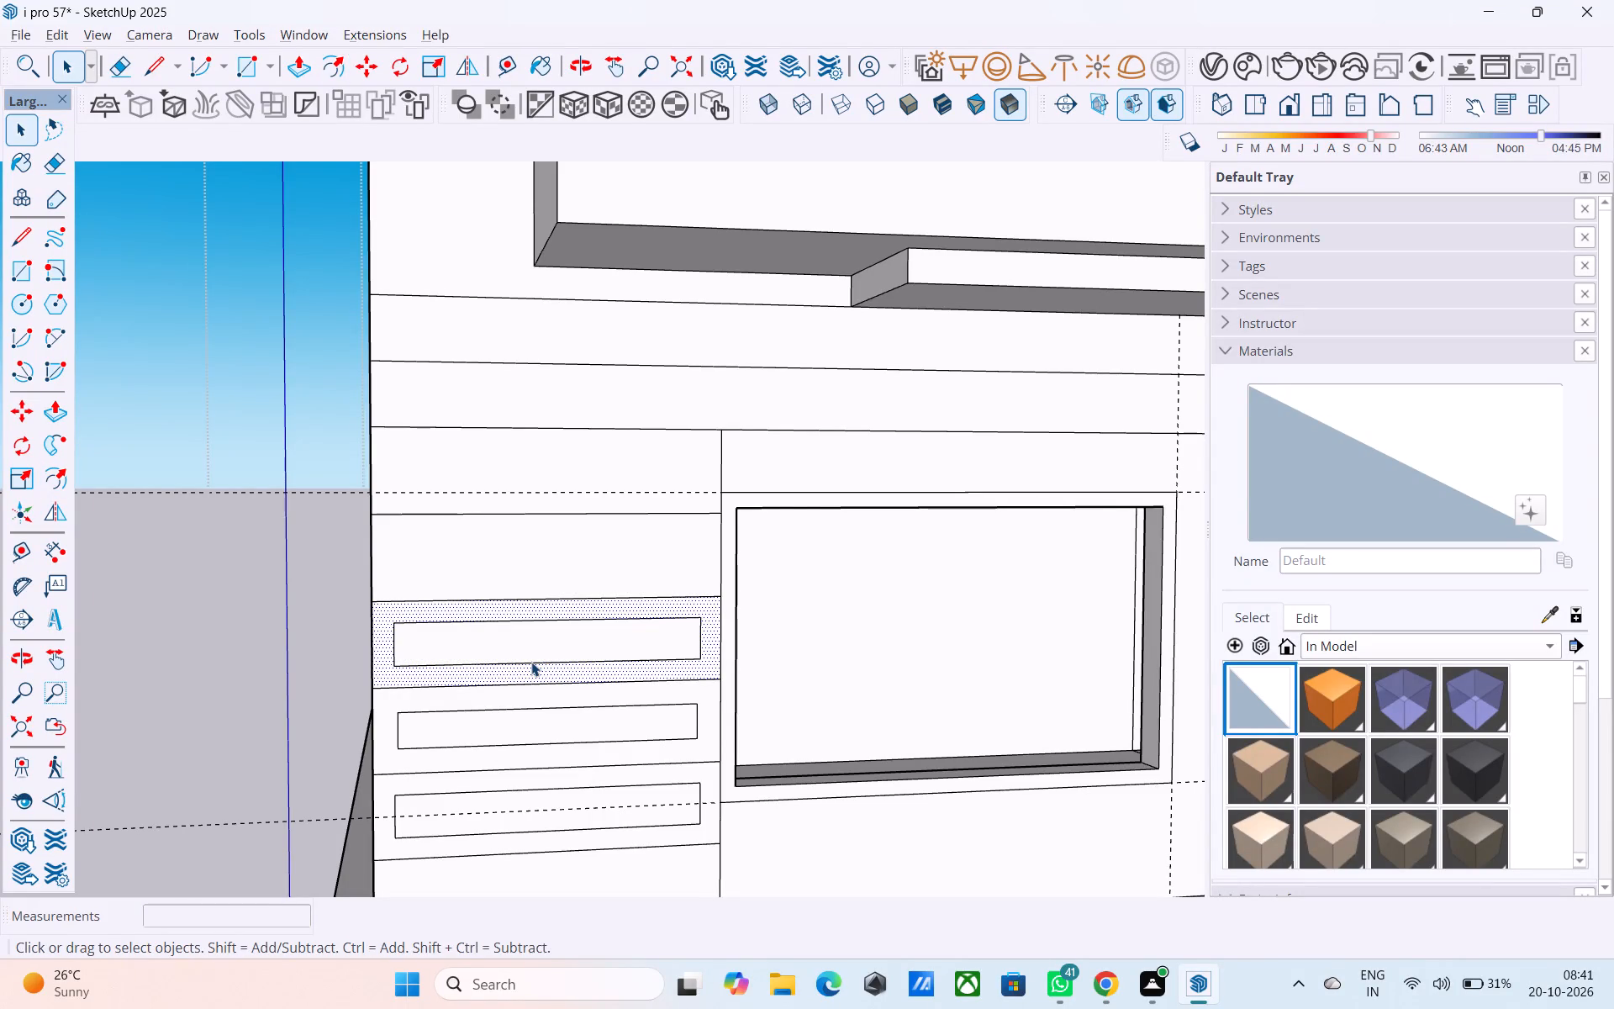
# Offset the outline of the second strip from the top 4" inward.
pyautogui.moveTo(528, 657); pyautogui.dragTo(530, 700, button='middle')
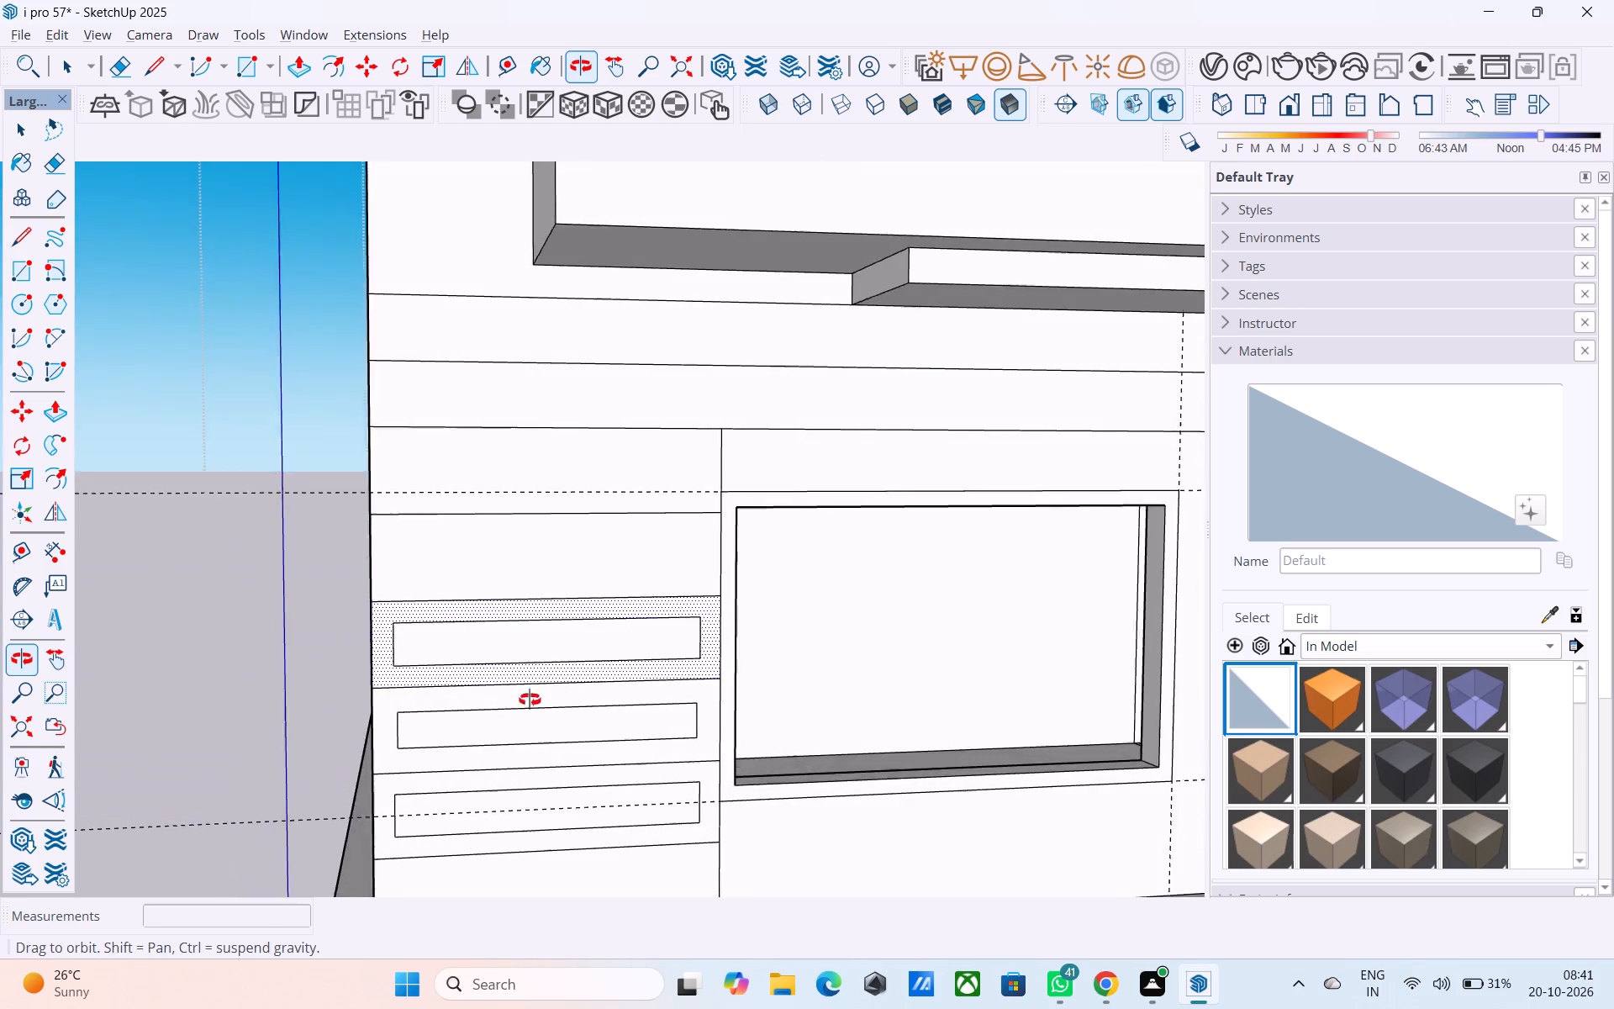
pyautogui.moveTo(530, 700); pyautogui.dragTo(530, 751, button='middle')
pyautogui.click(551, 593)
pyautogui.press('f')
pyautogui.click(551, 585)
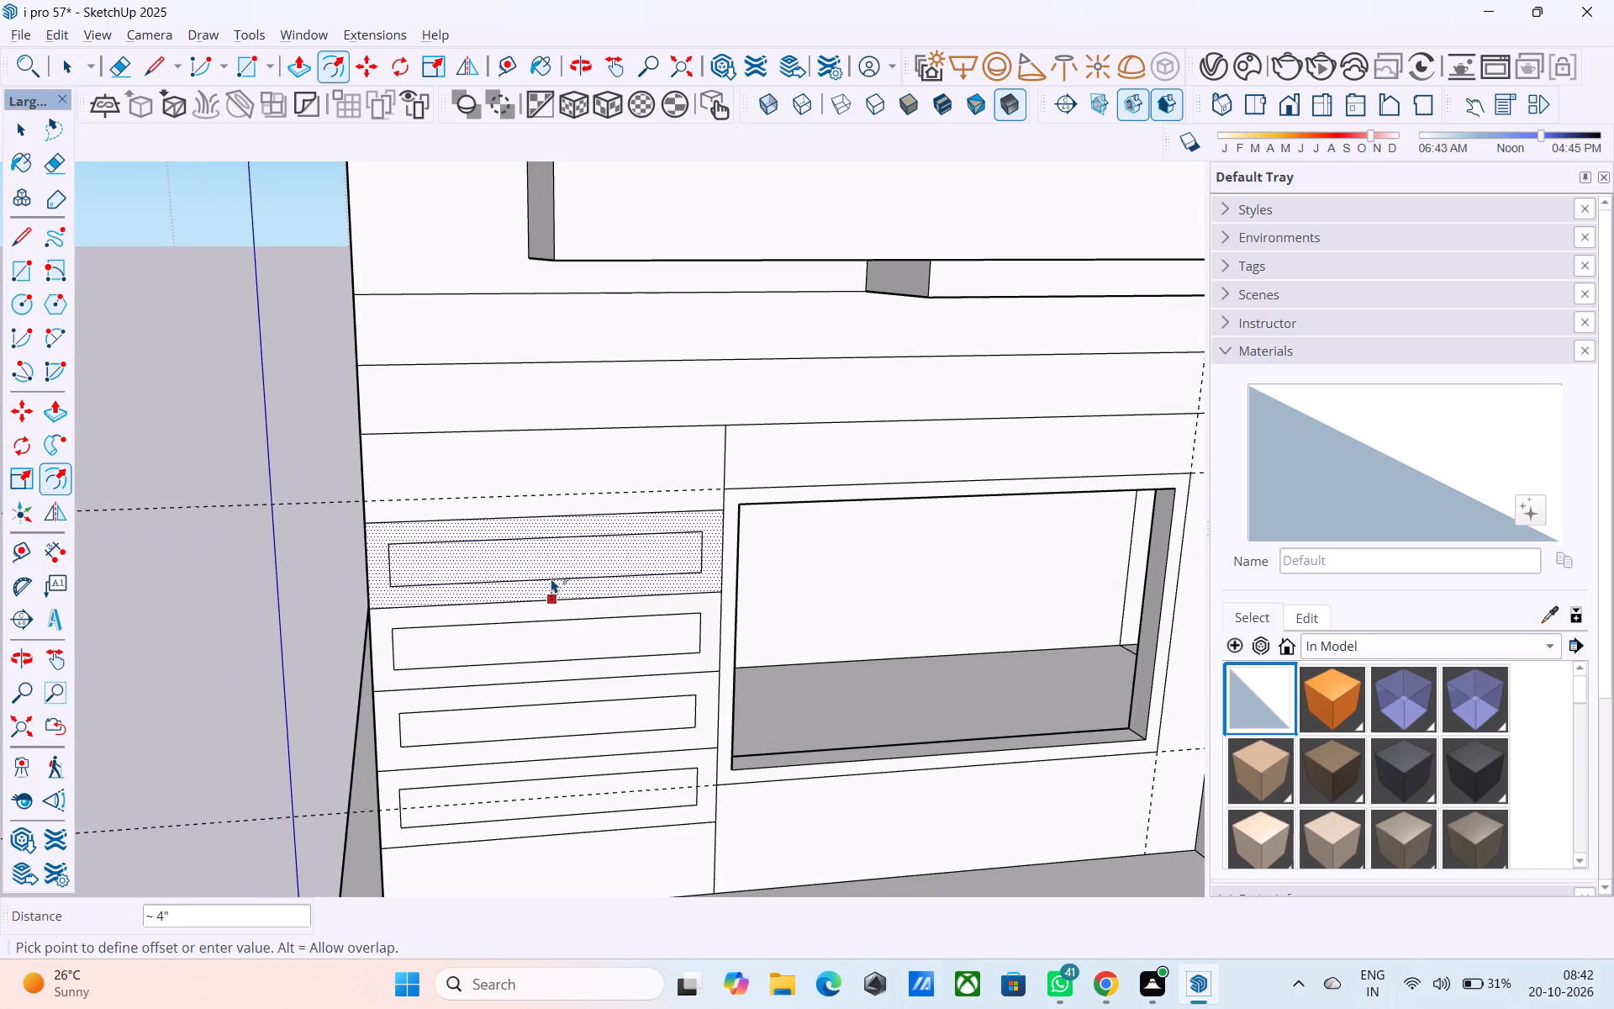
pyautogui.write('4"')
pyautogui.press('Return')
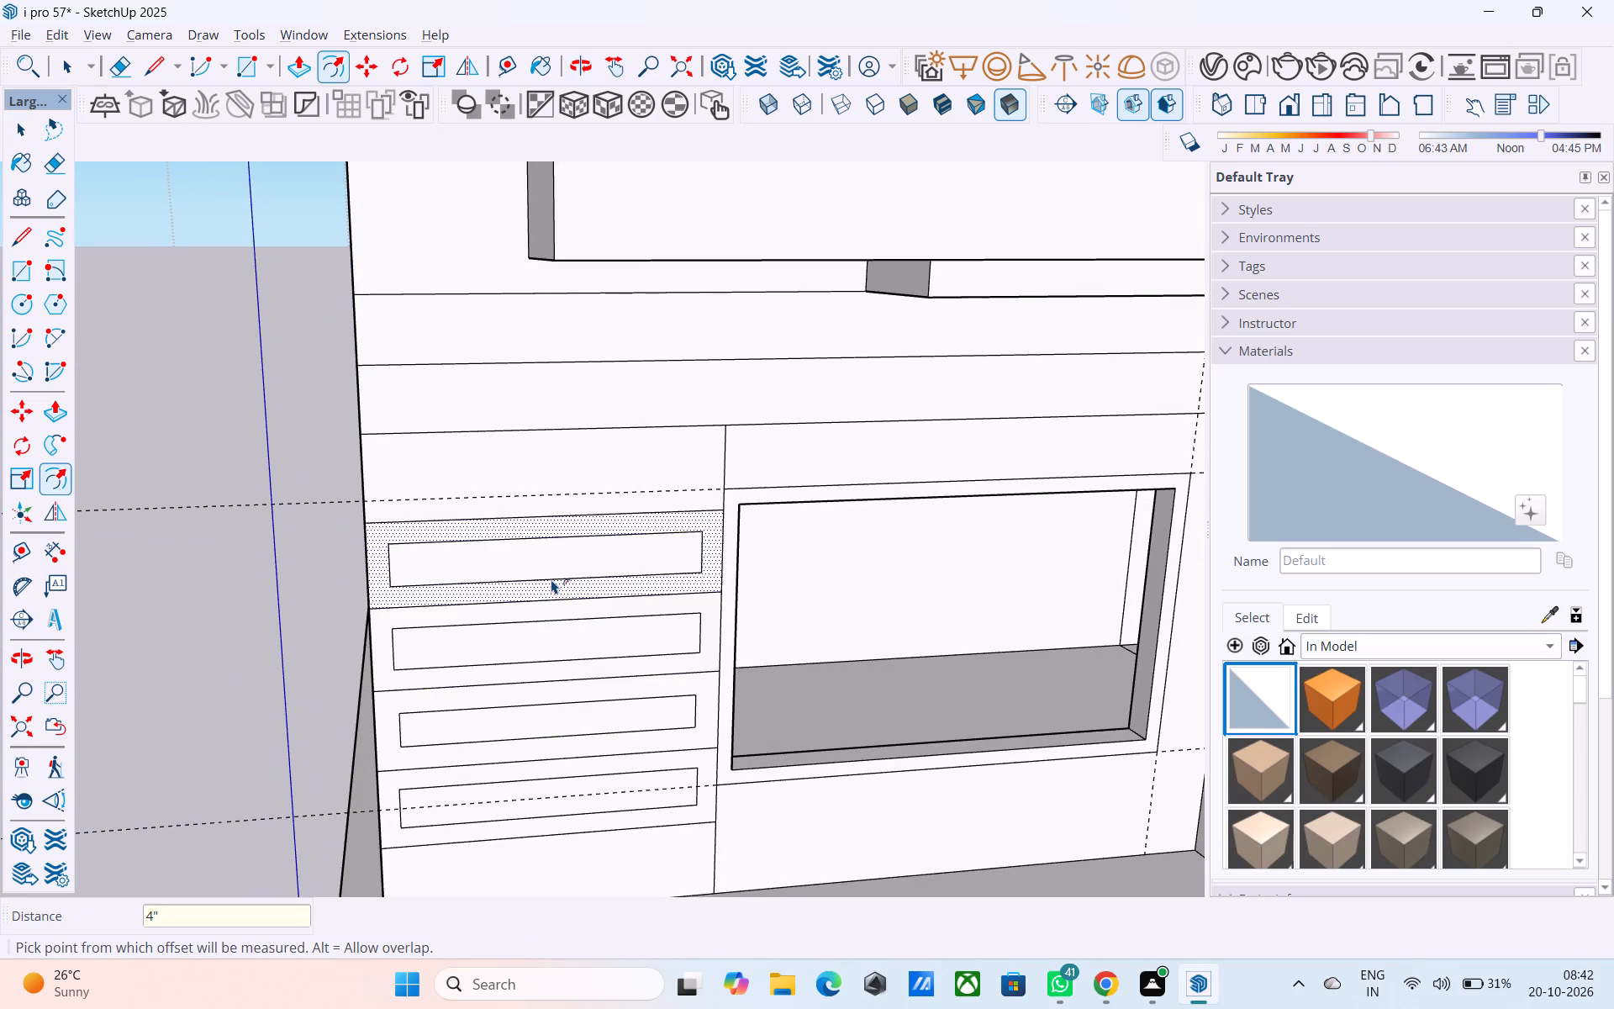
pyautogui.press('space')
# Offset the outline of the topmost strip 4" inward.
pyautogui.click(552, 472)
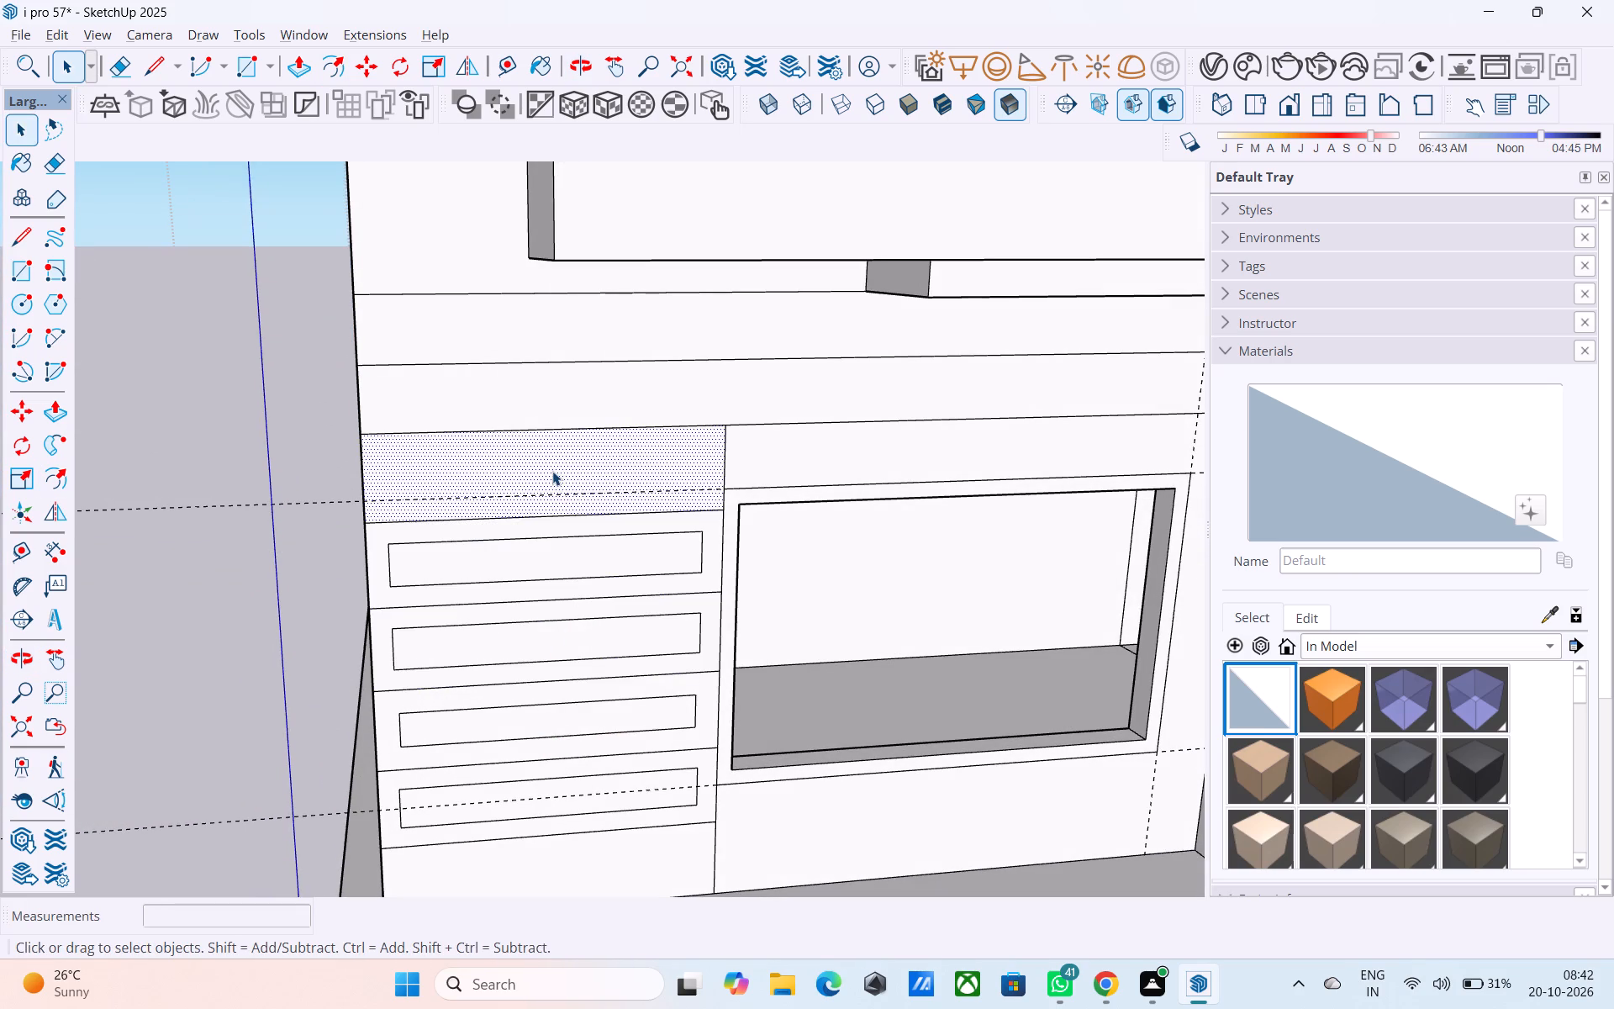
pyautogui.press('f')
pyautogui.click(552, 471)
pyautogui.write('4"')
pyautogui.press('Return')
pyautogui.press('space')
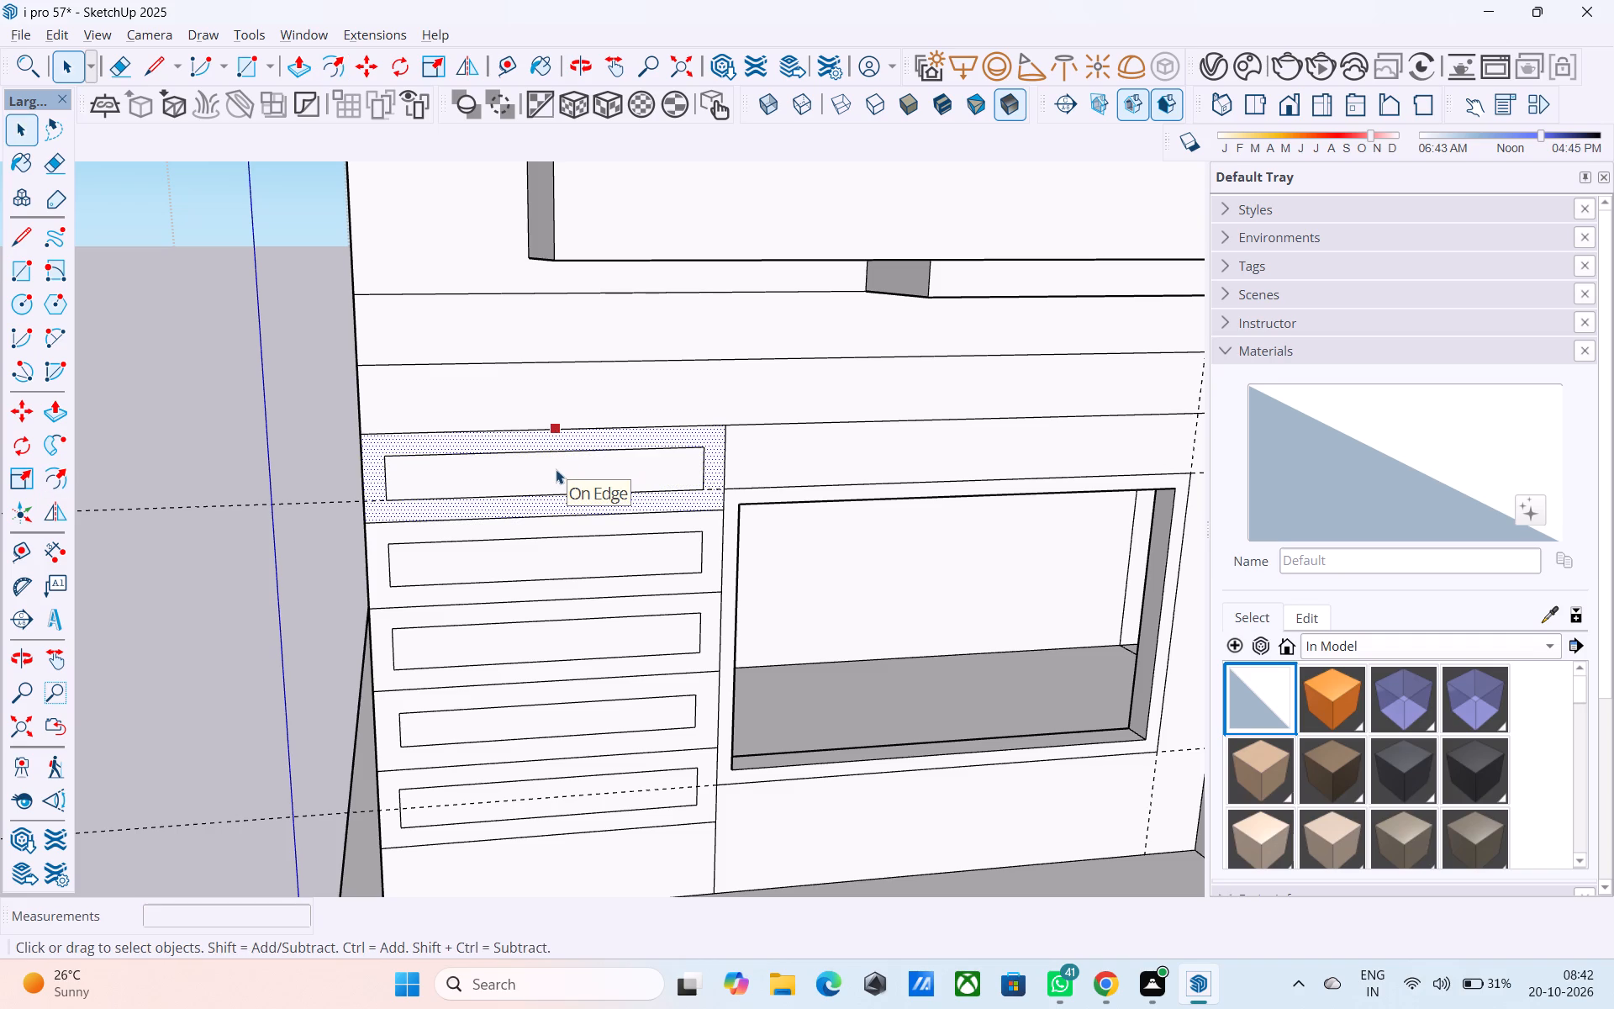
# Push the inner rectangle of the second strip from the bottom 6" into the wall, matching the window opening's depth.
pyautogui.scroll(-4, 548, 590)
pyautogui.moveTo(541, 588); pyautogui.dragTo(508, 552, button='middle')
pyautogui.scroll(6, 552, 709)
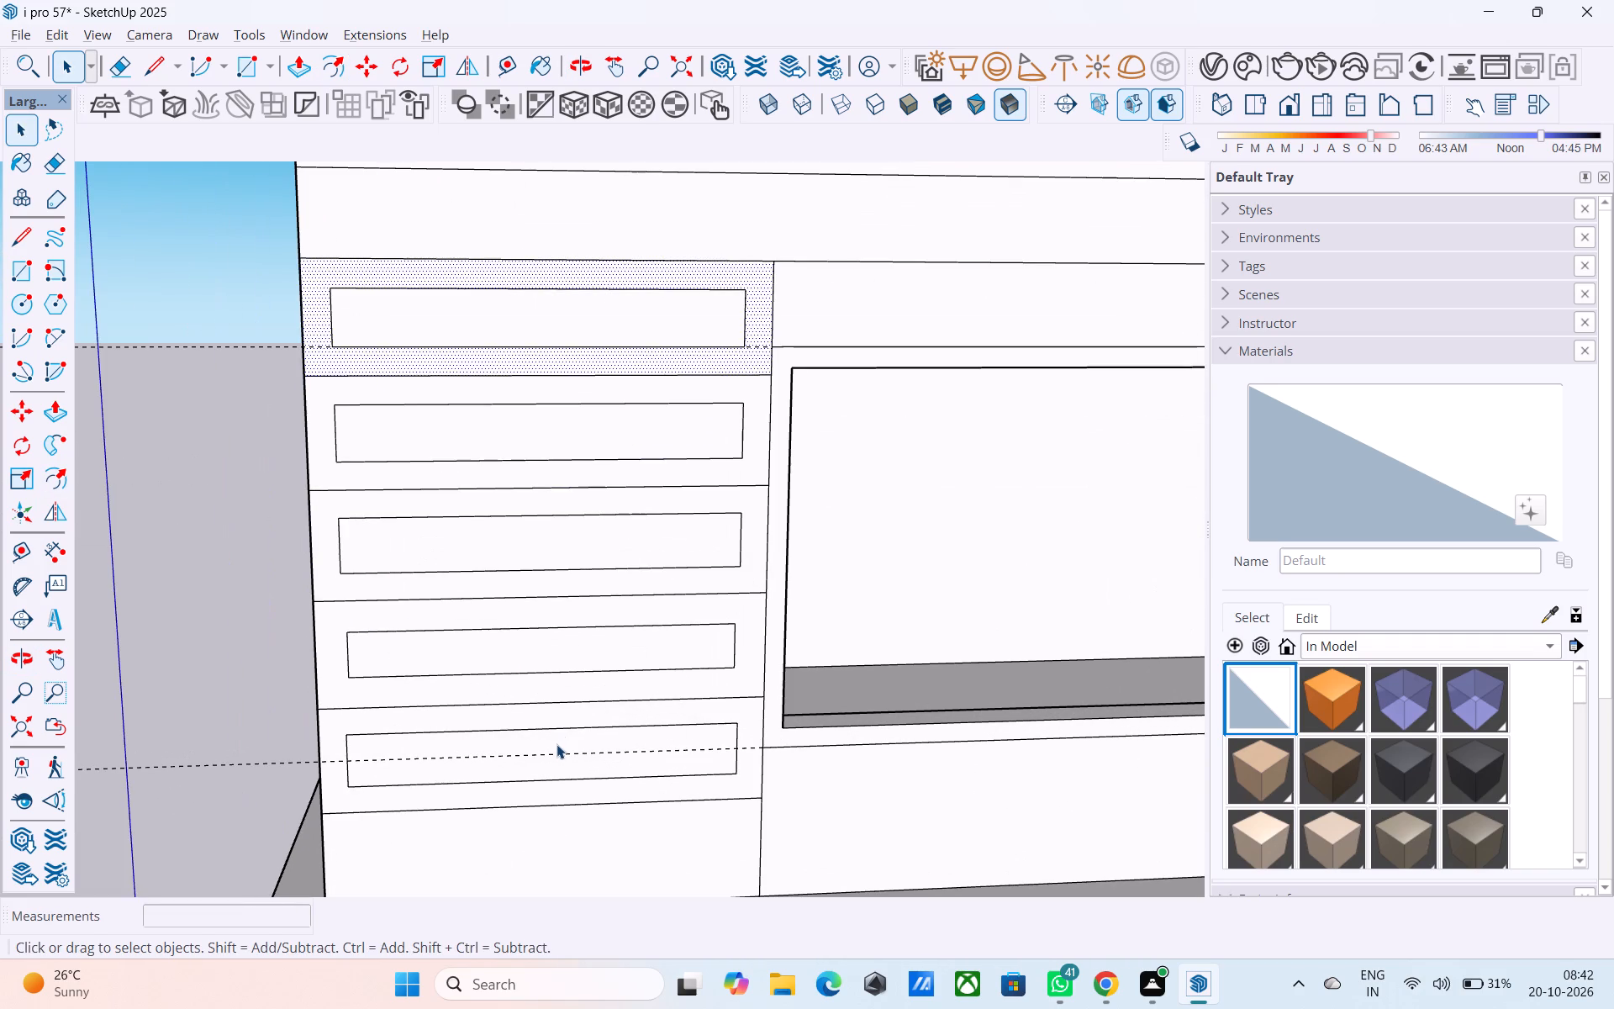
pyautogui.click(556, 743)
pyautogui.press('p')
pyautogui.click(562, 749)
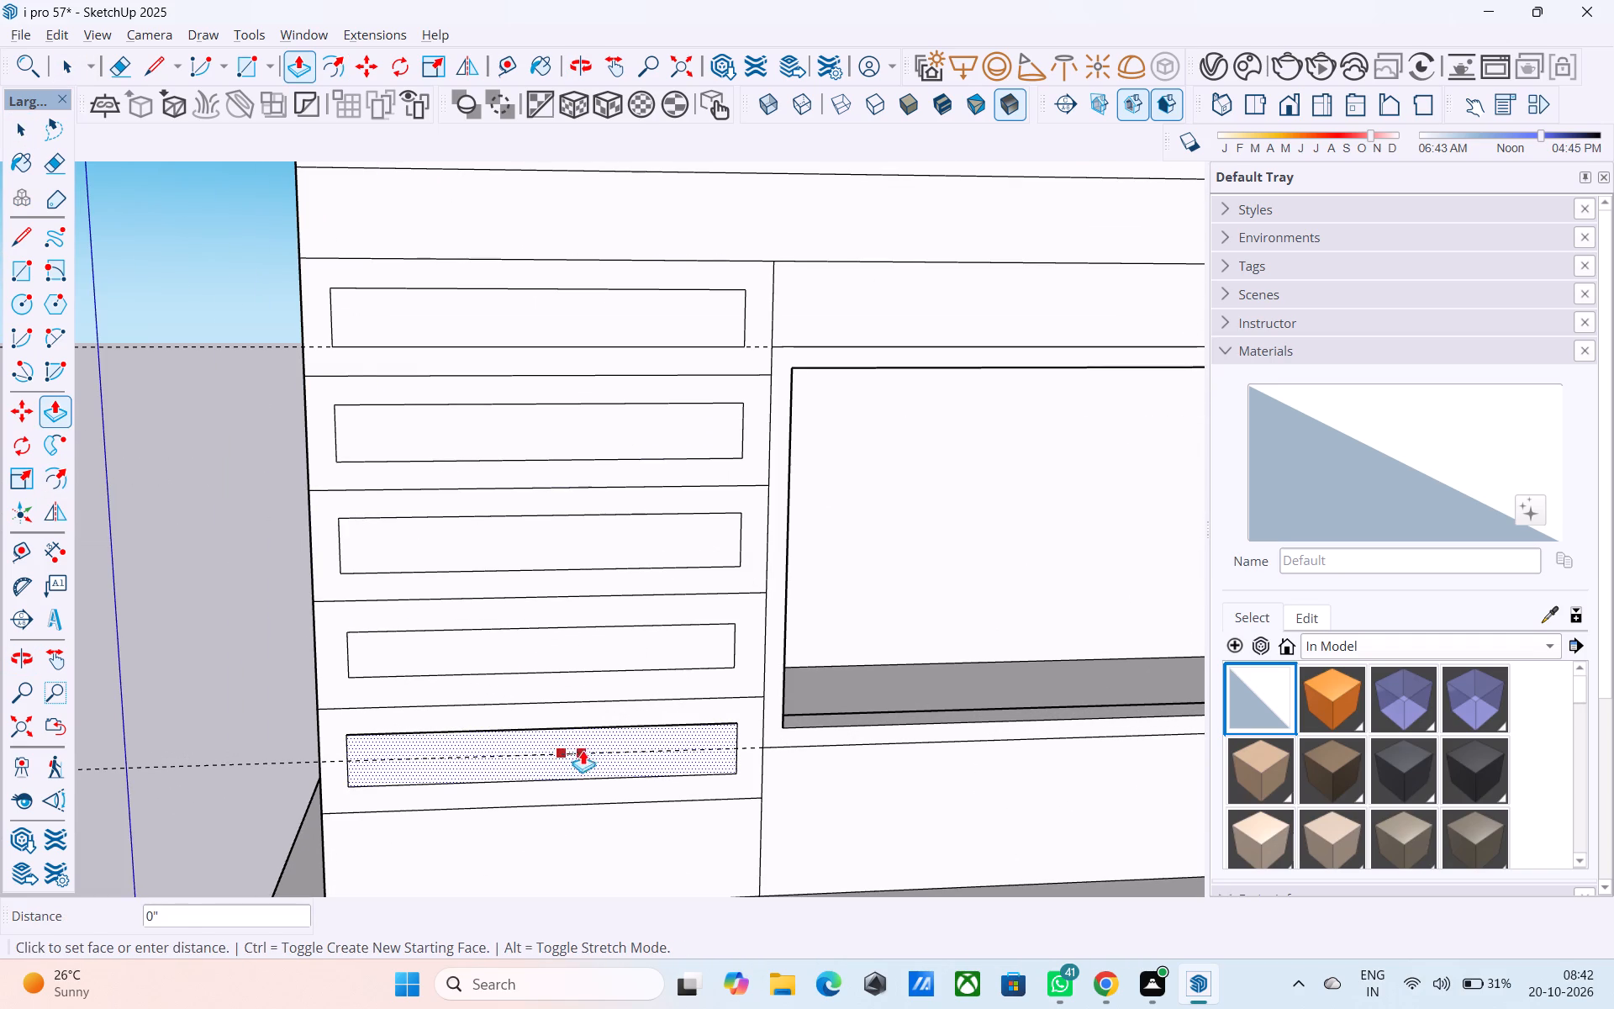
pyautogui.scroll(3, 626, 742)
pyautogui.moveTo(627, 746); pyautogui.dragTo(566, 594, button='middle')
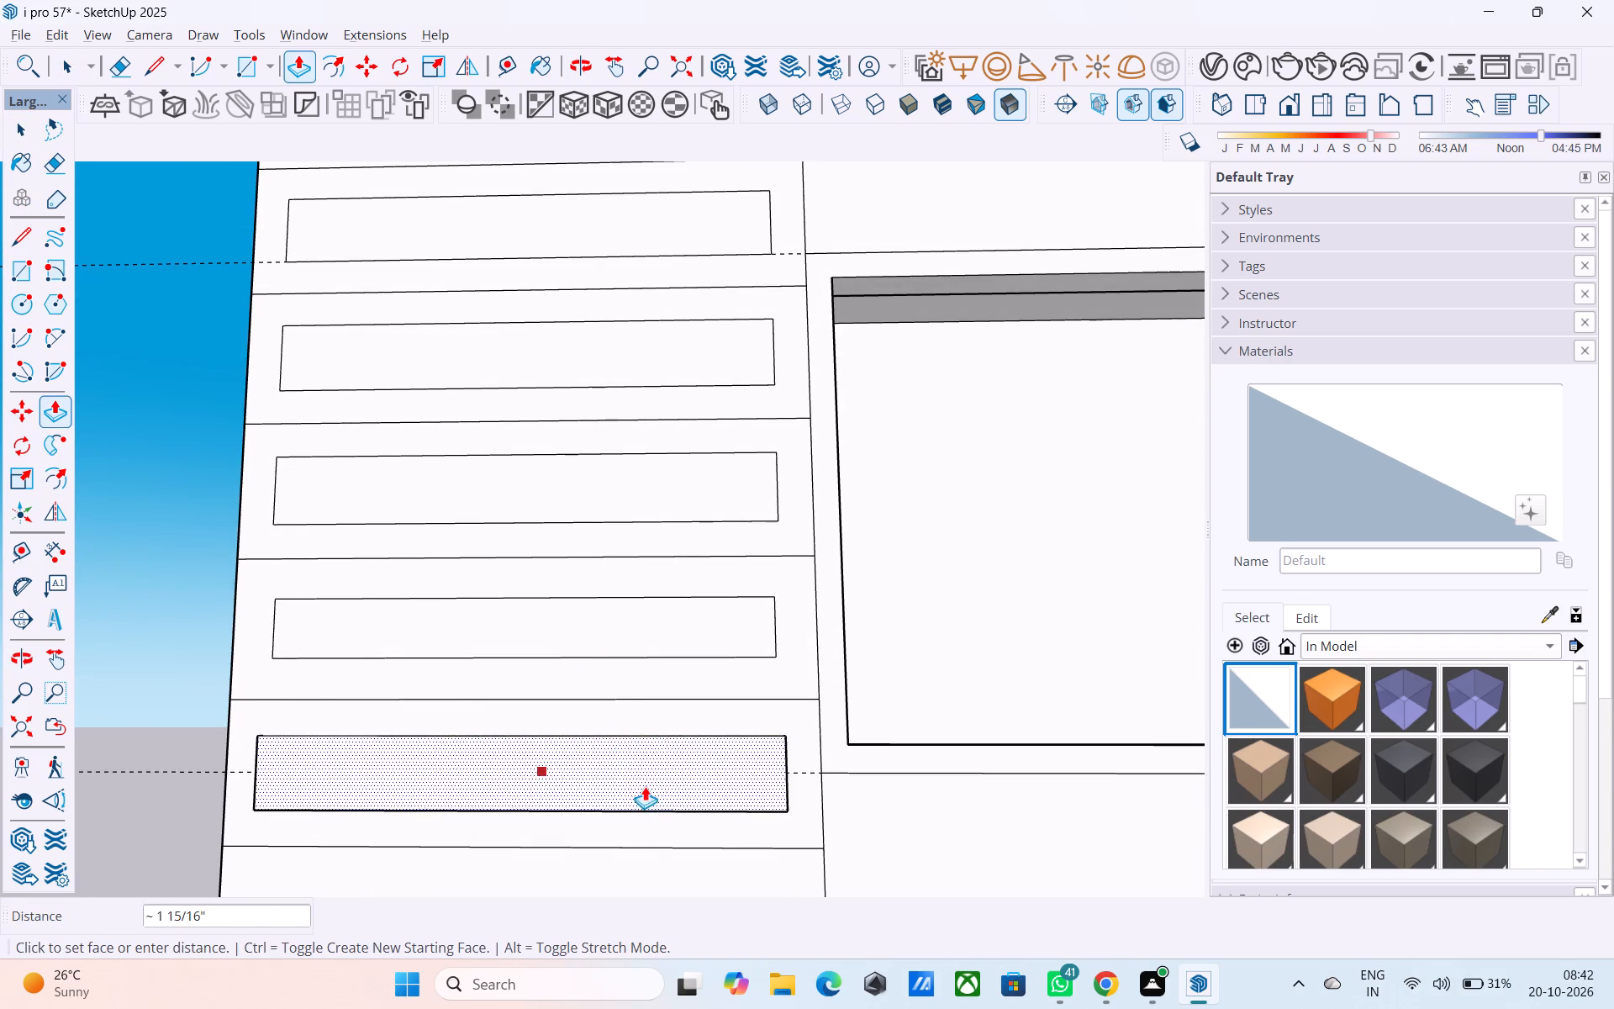
pyautogui.moveTo(858, 619); pyautogui.dragTo(576, 709, button='middle')
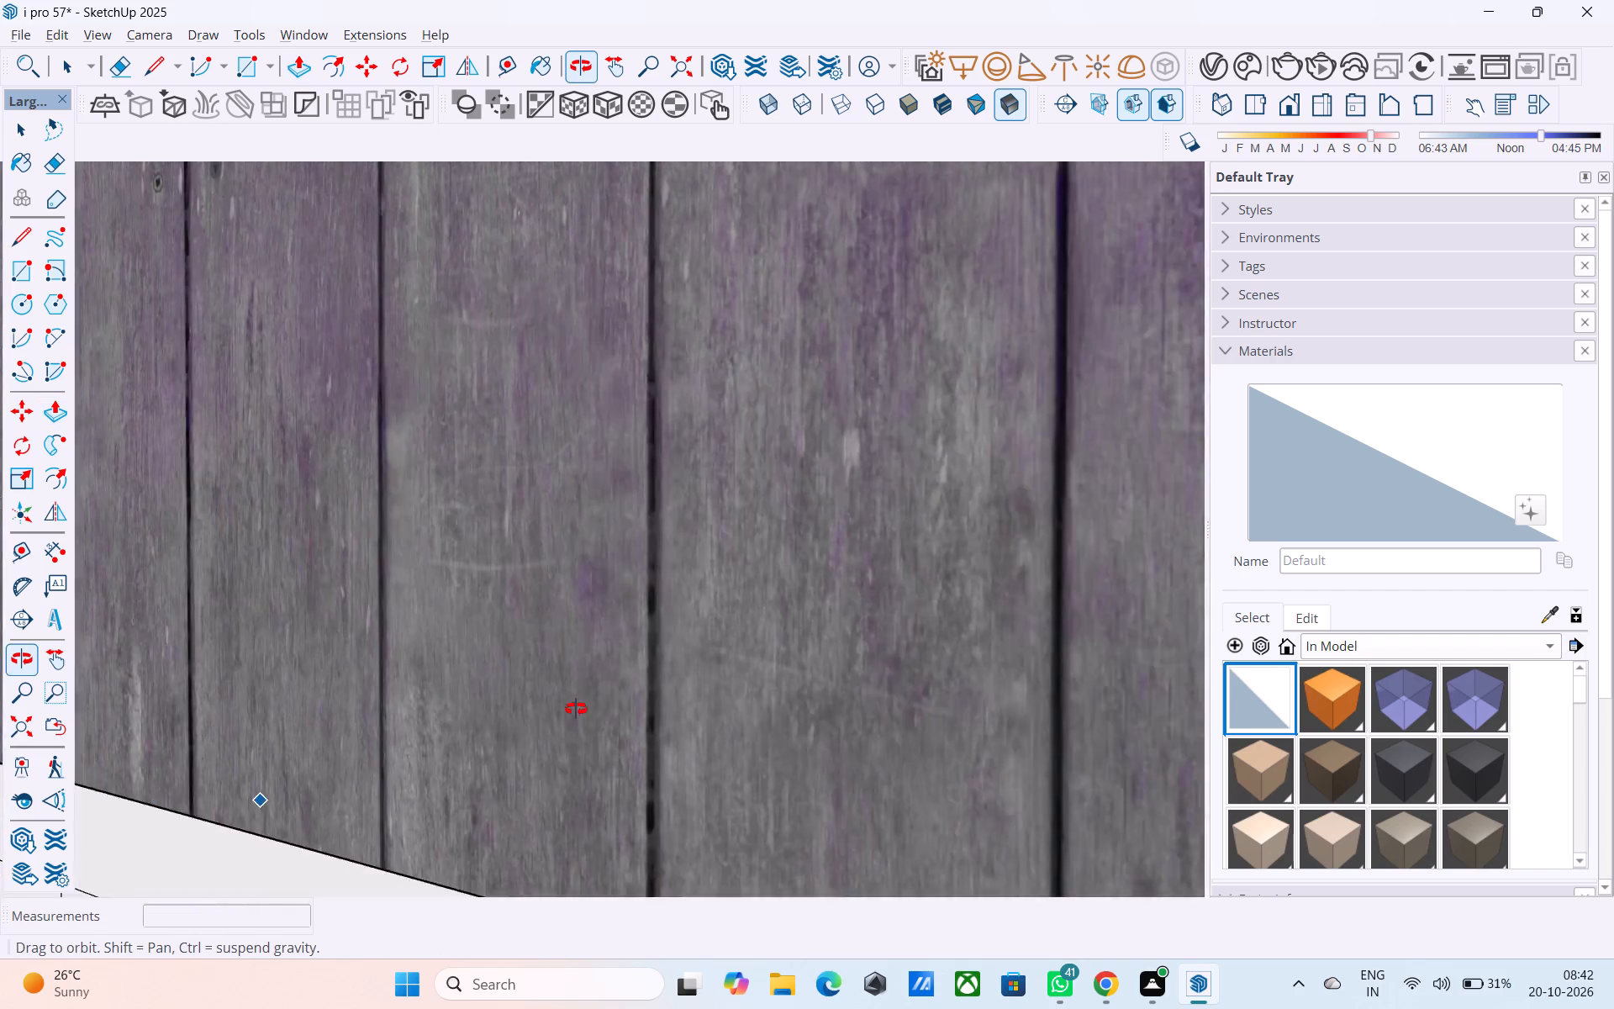
pyautogui.moveTo(576, 709); pyautogui.dragTo(753, 567, button='middle')
pyautogui.scroll(-5, 677, 611)
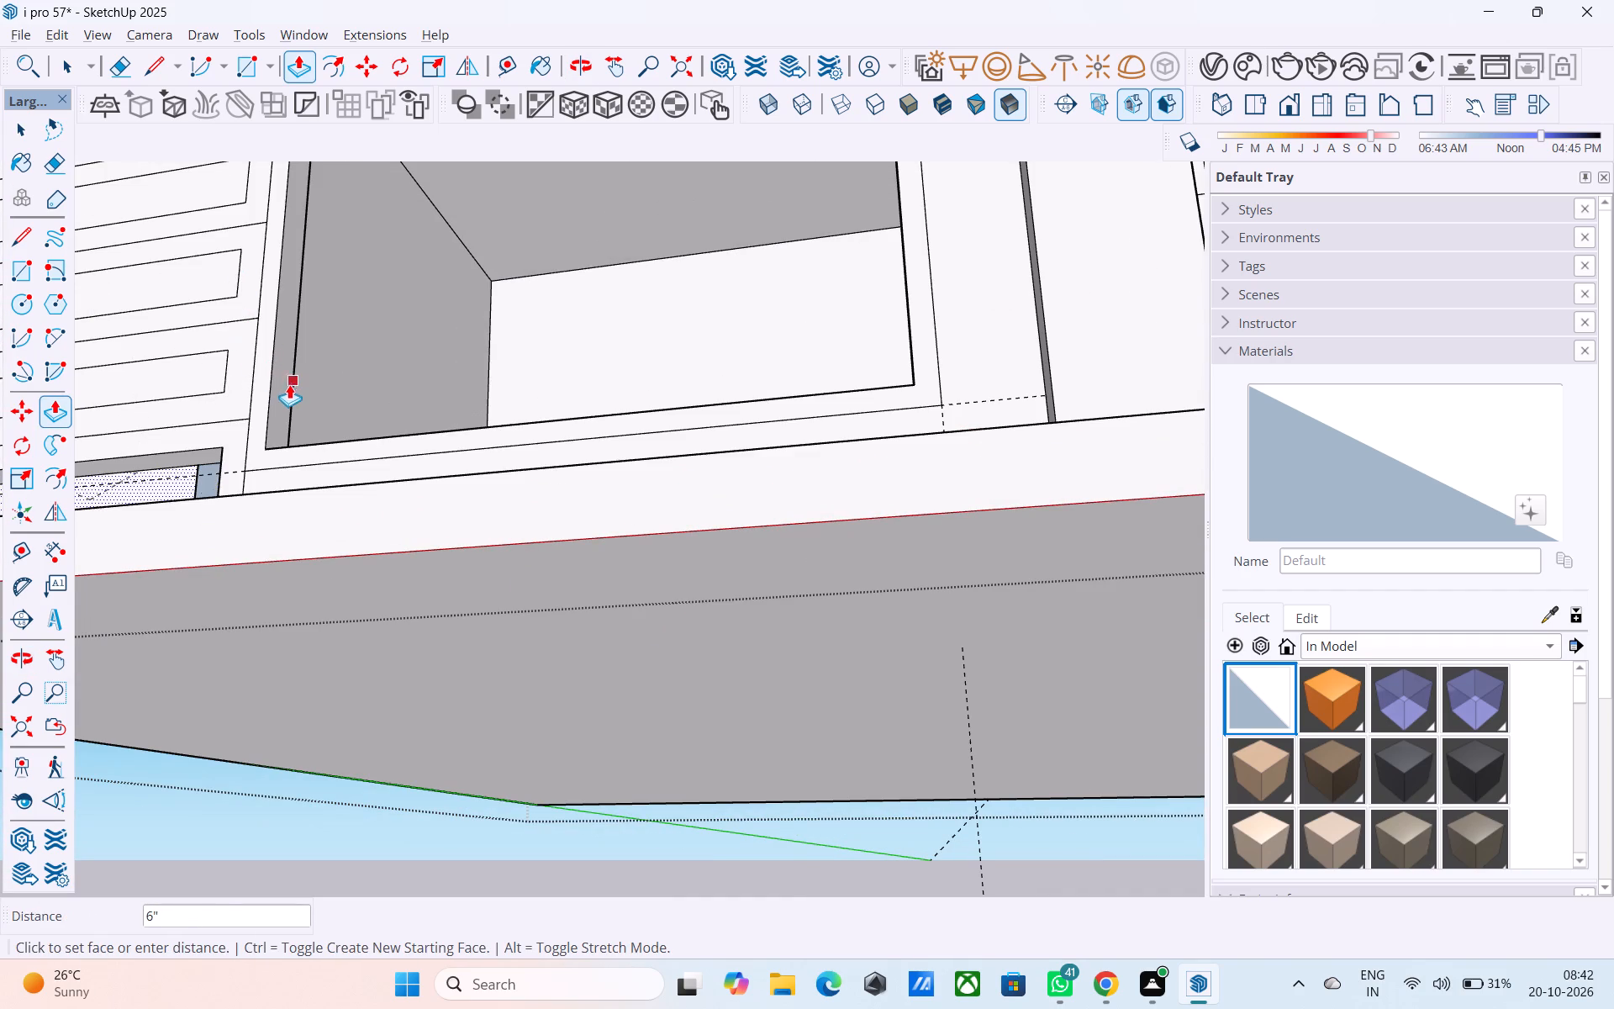
pyautogui.click(291, 386)
pyautogui.scroll(-5, 416, 422)
pyautogui.moveTo(256, 380); pyautogui.dragTo(762, 538, button='middle')
pyautogui.scroll(-1, 269, 398)
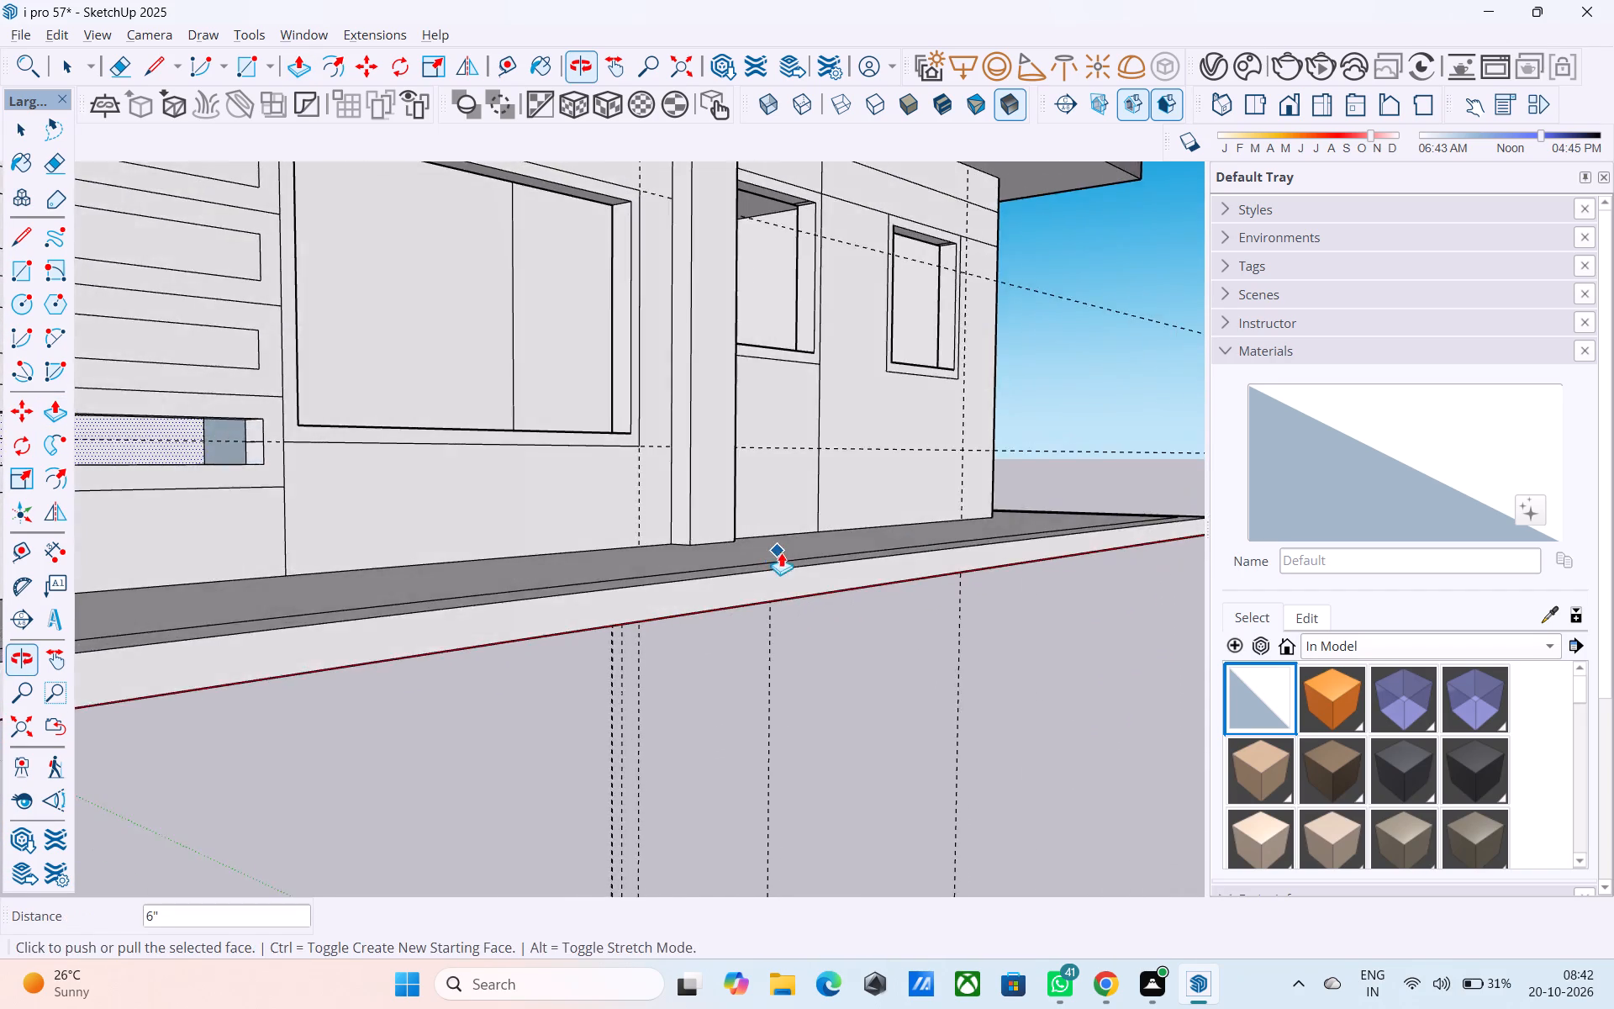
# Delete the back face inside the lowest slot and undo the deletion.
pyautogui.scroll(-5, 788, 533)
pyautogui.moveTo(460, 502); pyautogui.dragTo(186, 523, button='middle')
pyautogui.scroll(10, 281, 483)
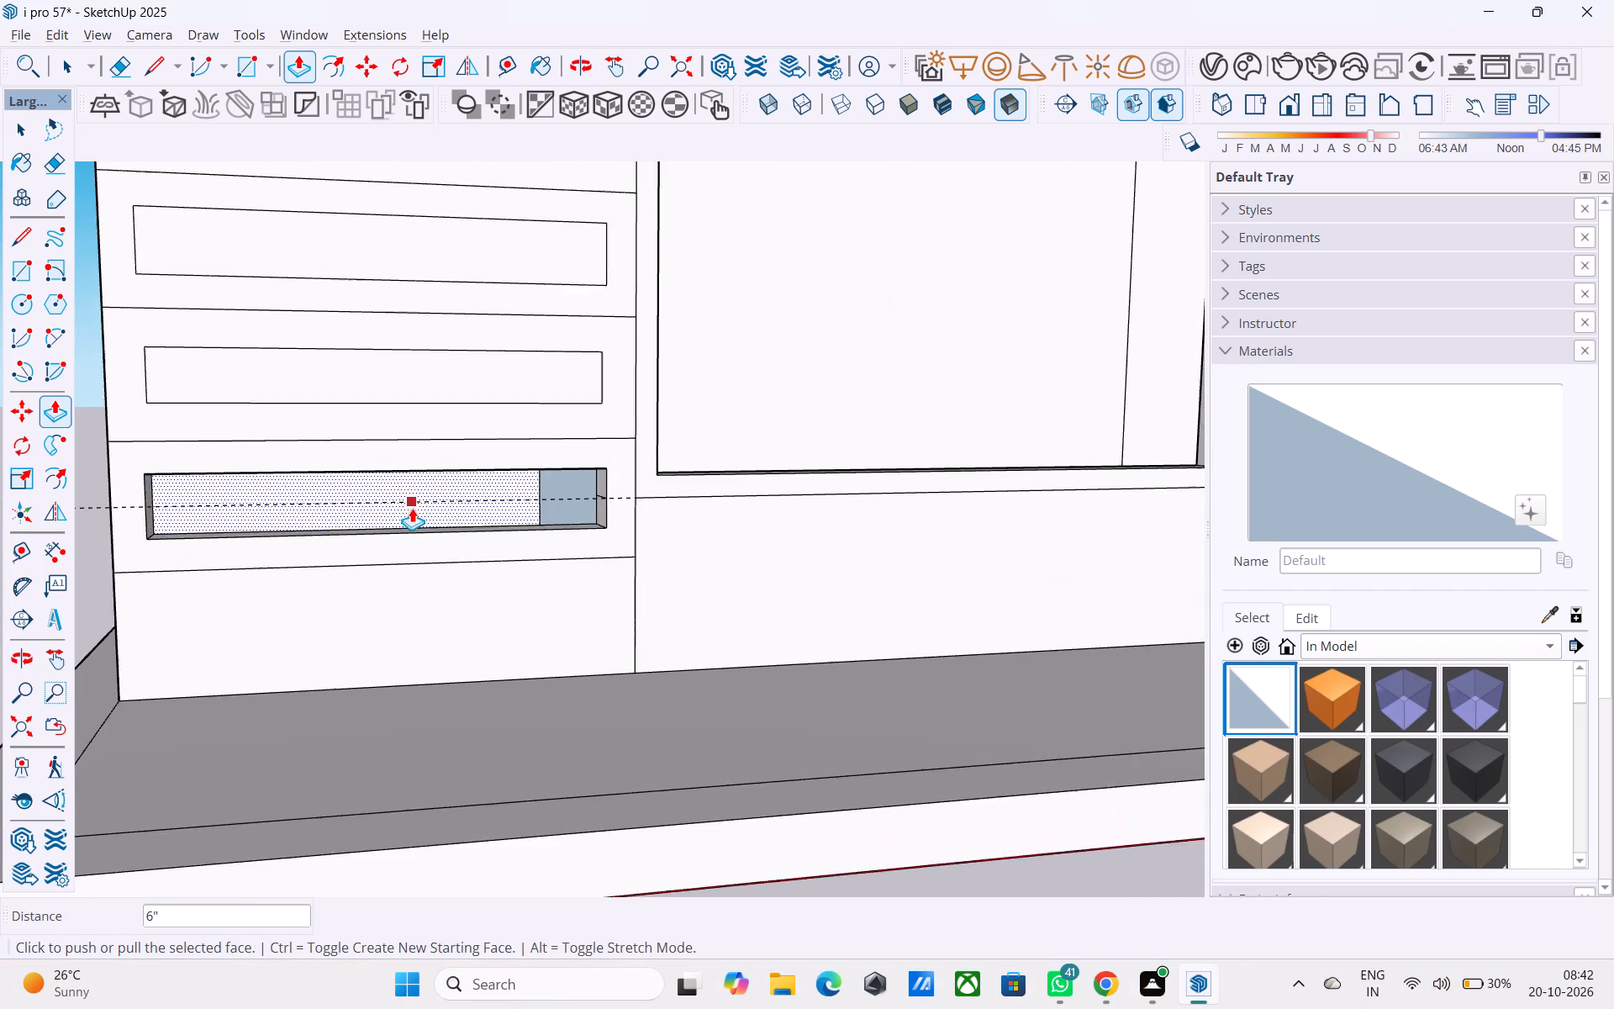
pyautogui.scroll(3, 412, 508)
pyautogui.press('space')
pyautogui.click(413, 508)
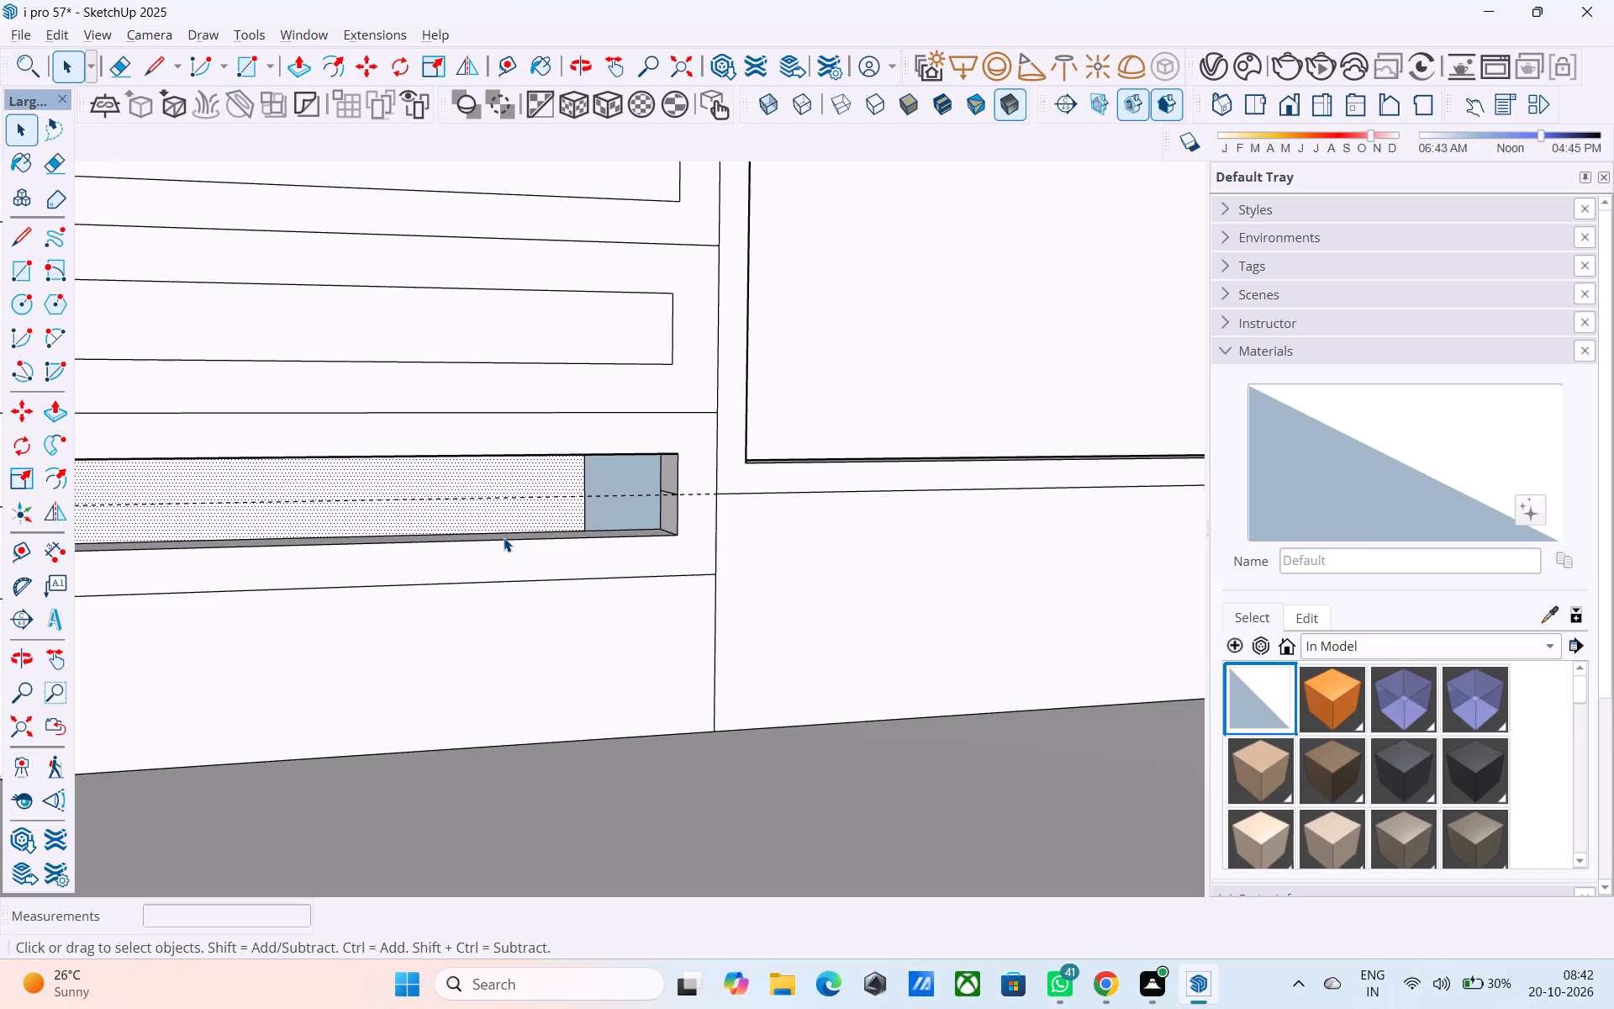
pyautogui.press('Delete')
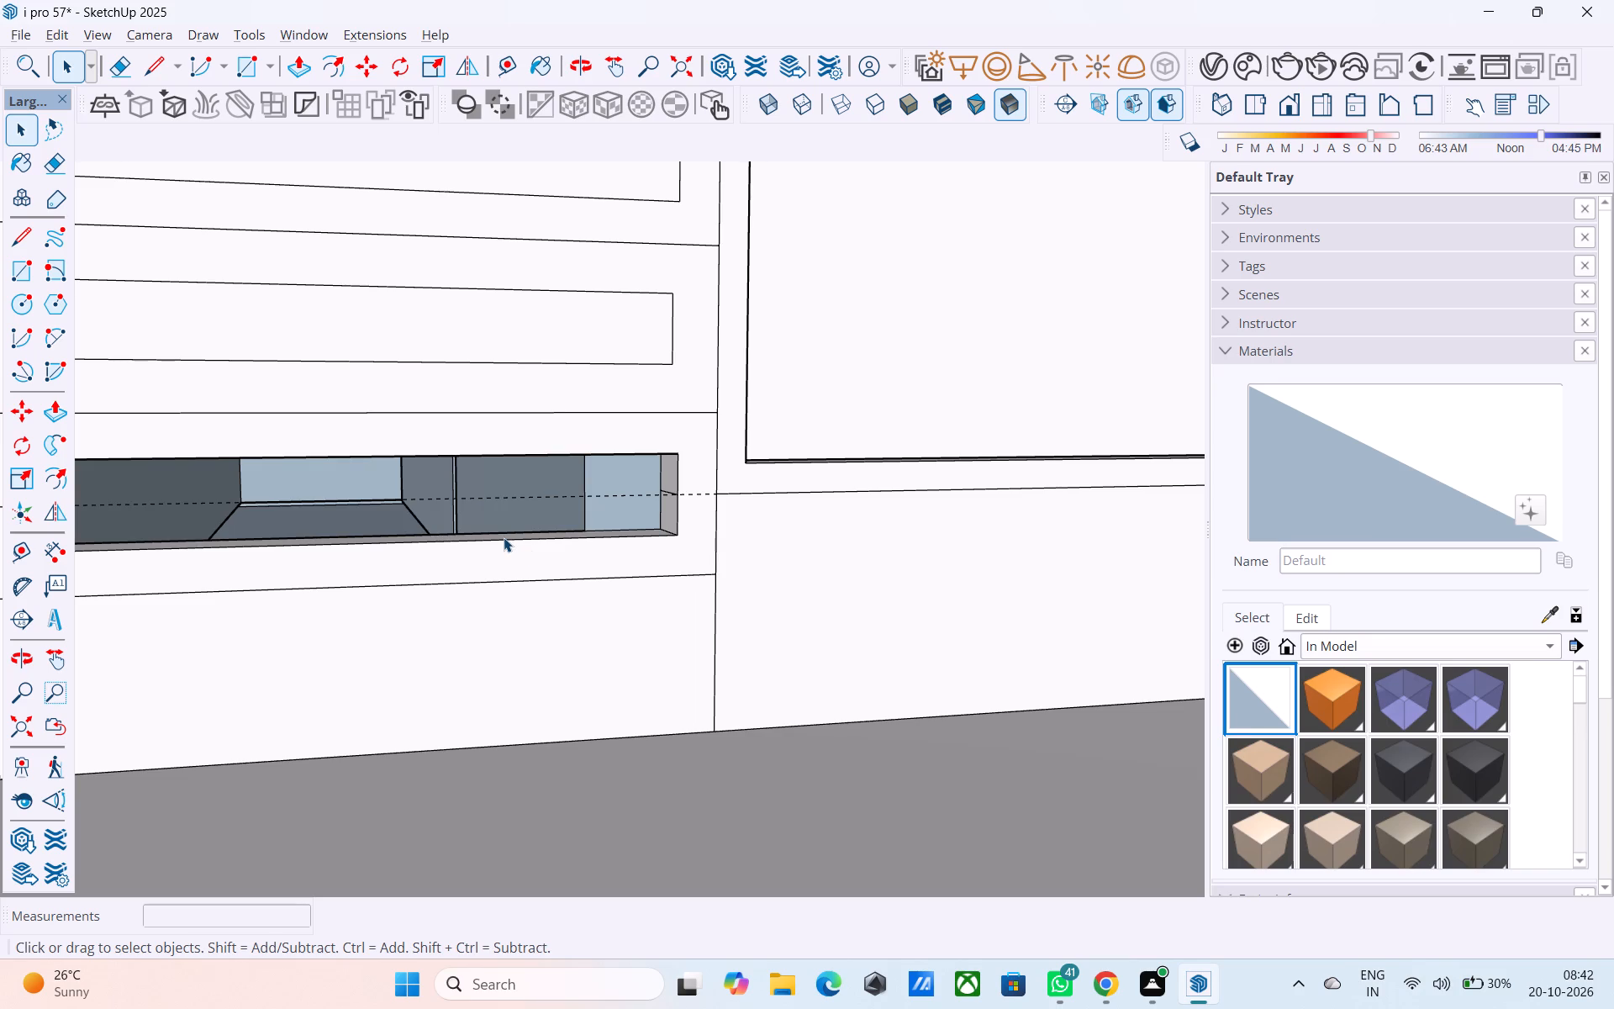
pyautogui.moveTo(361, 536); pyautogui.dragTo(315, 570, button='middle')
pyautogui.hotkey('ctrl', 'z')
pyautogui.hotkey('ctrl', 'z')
# Examine the lowest slot's recess and the wall behind it beside the wide window from several angles.
pyautogui.moveTo(365, 499); pyautogui.dragTo(103, 455, button='middle')
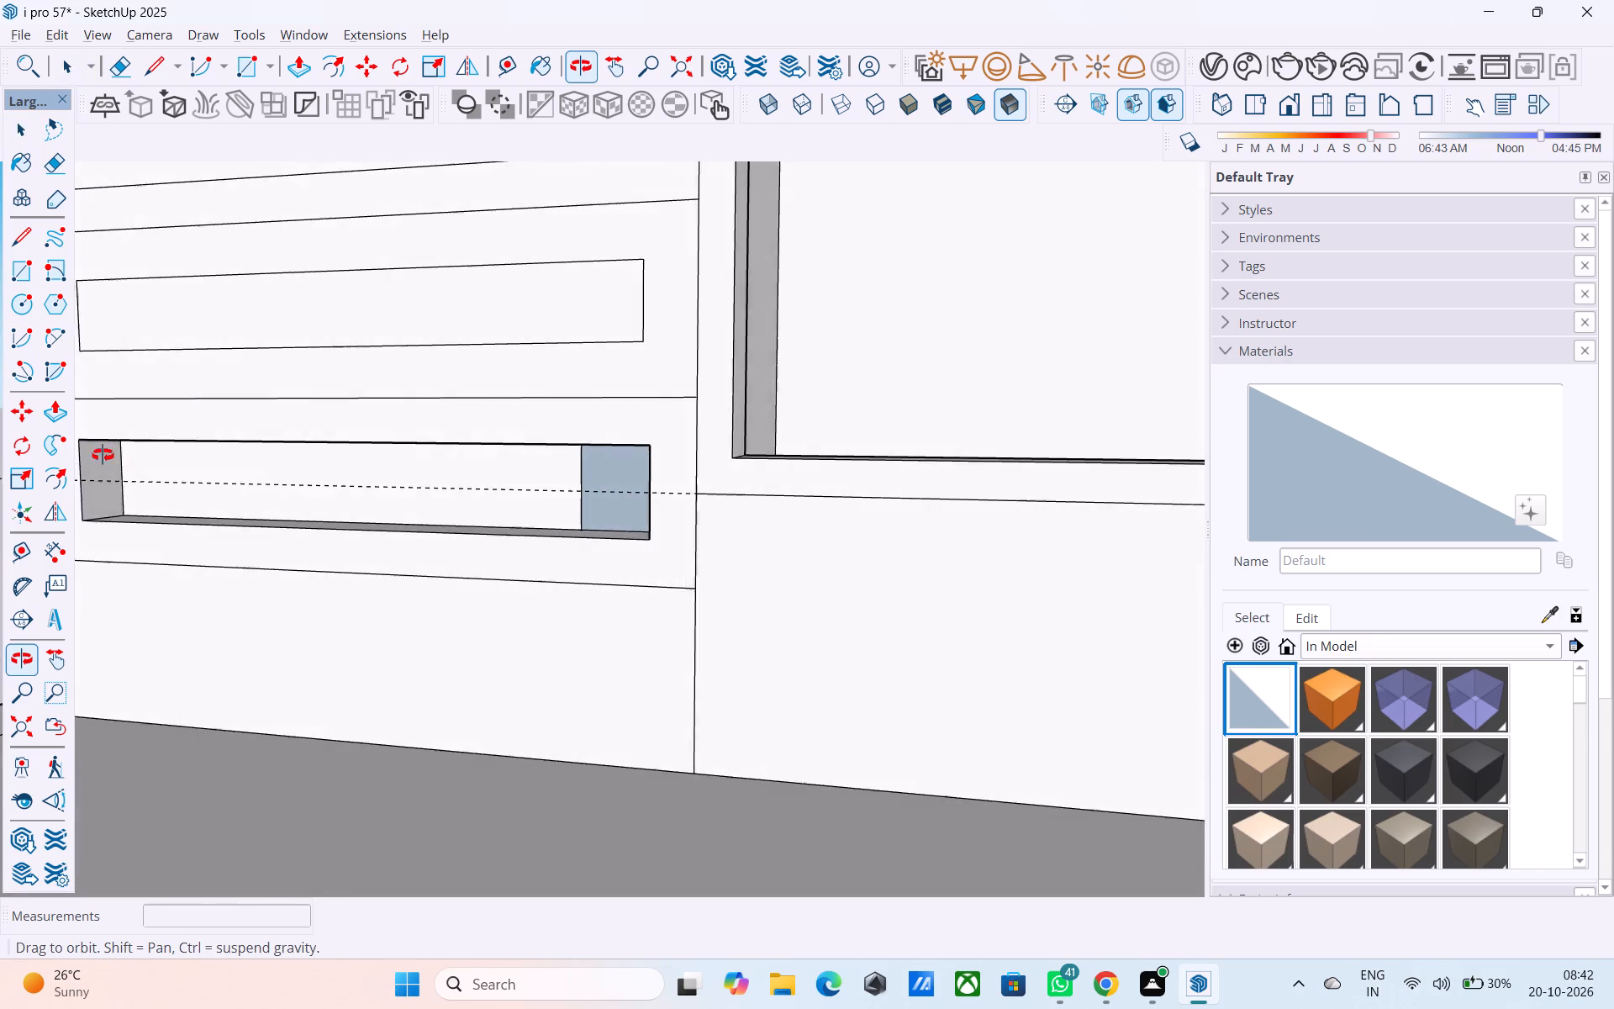
pyautogui.moveTo(103, 455); pyautogui.dragTo(137, 487, button='middle')
pyautogui.moveTo(338, 560); pyautogui.dragTo(100, 637, button='middle')
pyautogui.moveTo(417, 562); pyautogui.dragTo(931, 555, button='middle')
pyautogui.scroll(1, 931, 555)
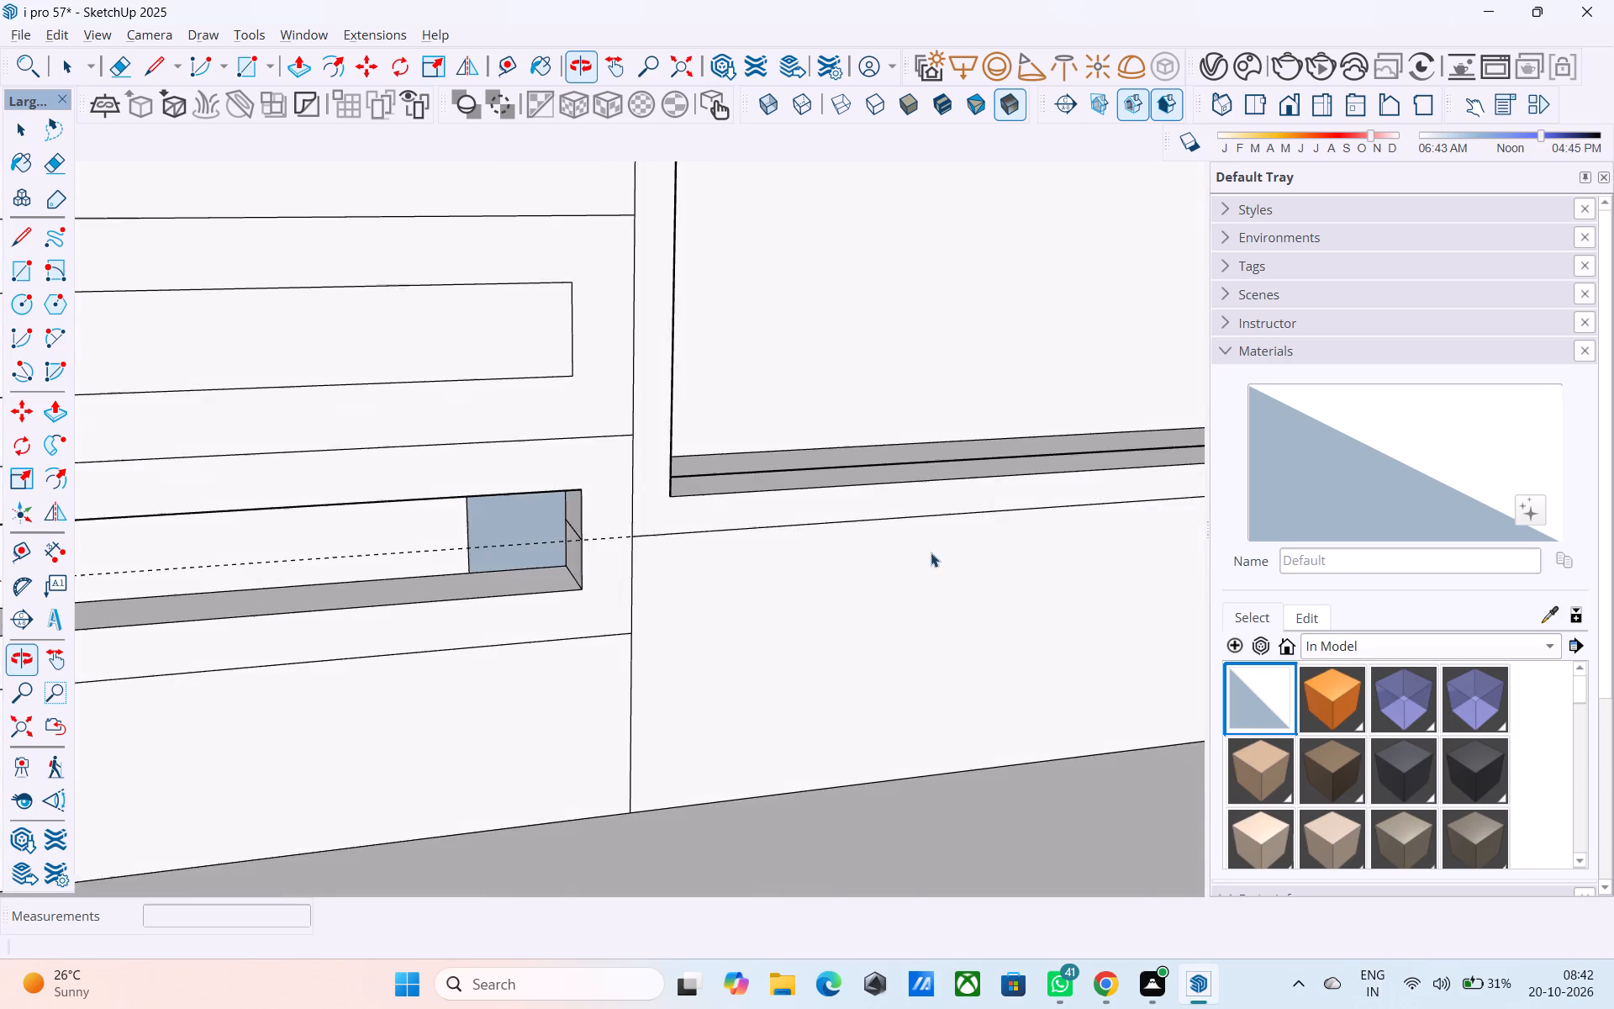
pyautogui.scroll(-6, 918, 542)
pyautogui.scroll(1, 683, 504)
pyautogui.scroll(-2, 682, 504)
pyautogui.moveTo(682, 500); pyautogui.dragTo(205, 494, button='middle')
pyautogui.moveTo(741, 499); pyautogui.dragTo(666, 488, button='middle')
pyautogui.scroll(-1, 968, 479)
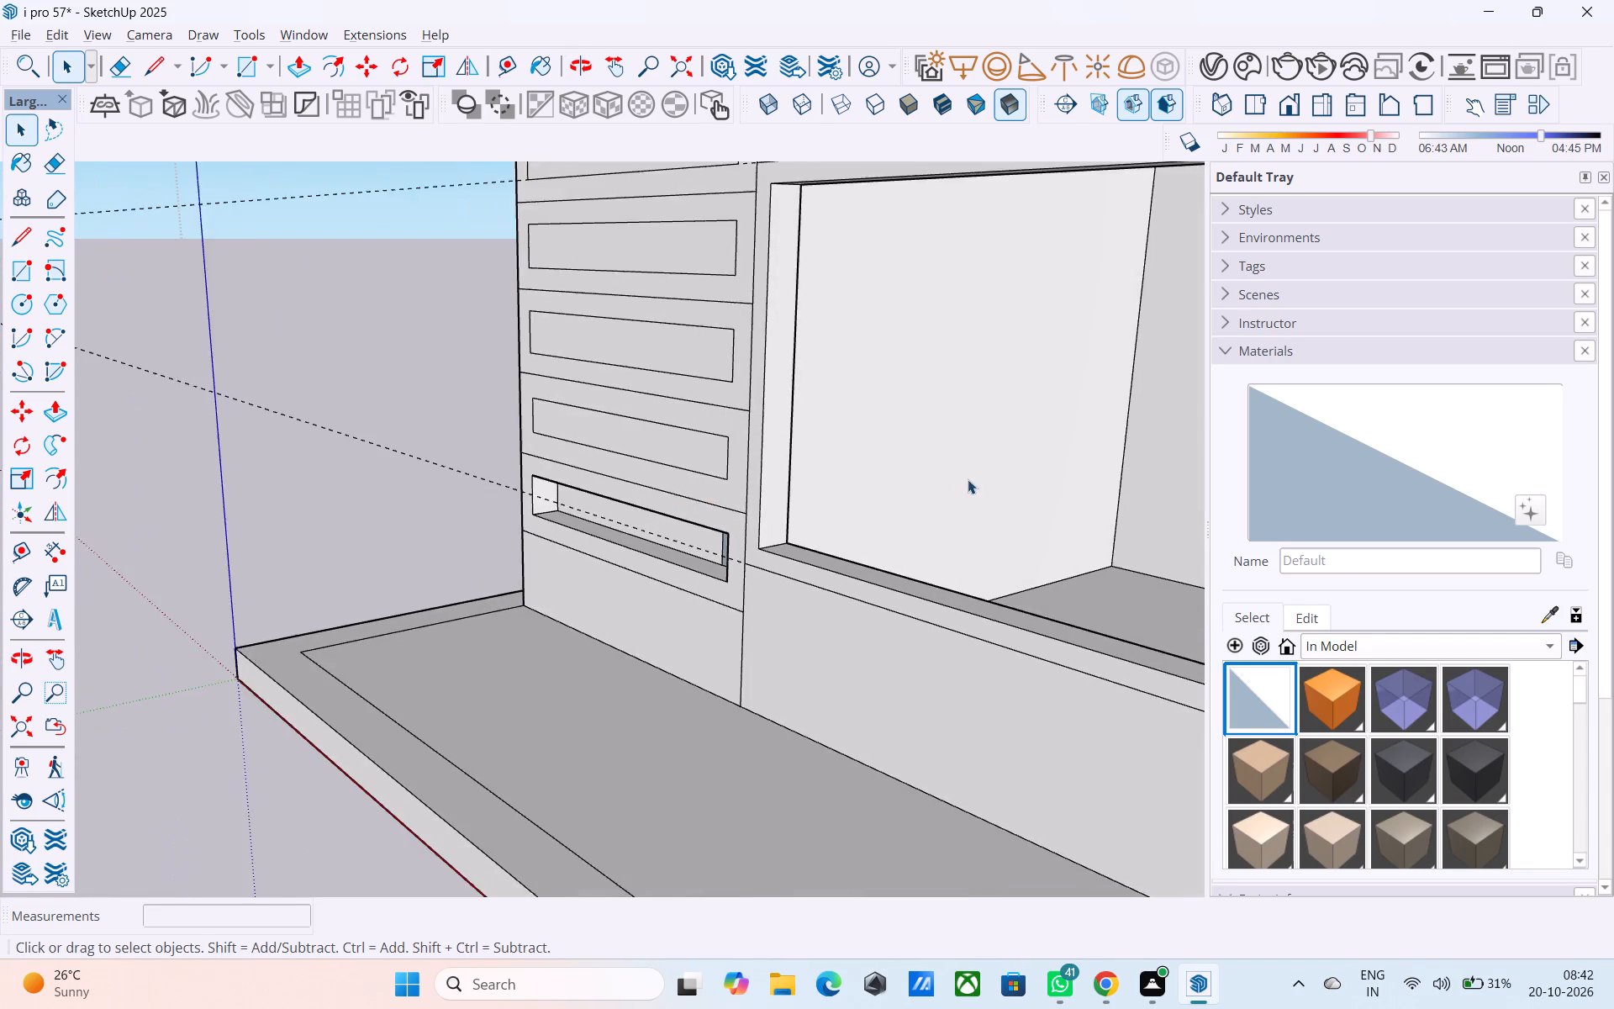
# Push the interior side wall seen through the wide window back behind the slots in stages, the last about 2' 6 1/4".
pyautogui.scroll(-1, 968, 479)
pyautogui.click(950, 468)
pyautogui.press('p')
pyautogui.click(945, 473)
pyautogui.click(894, 401)
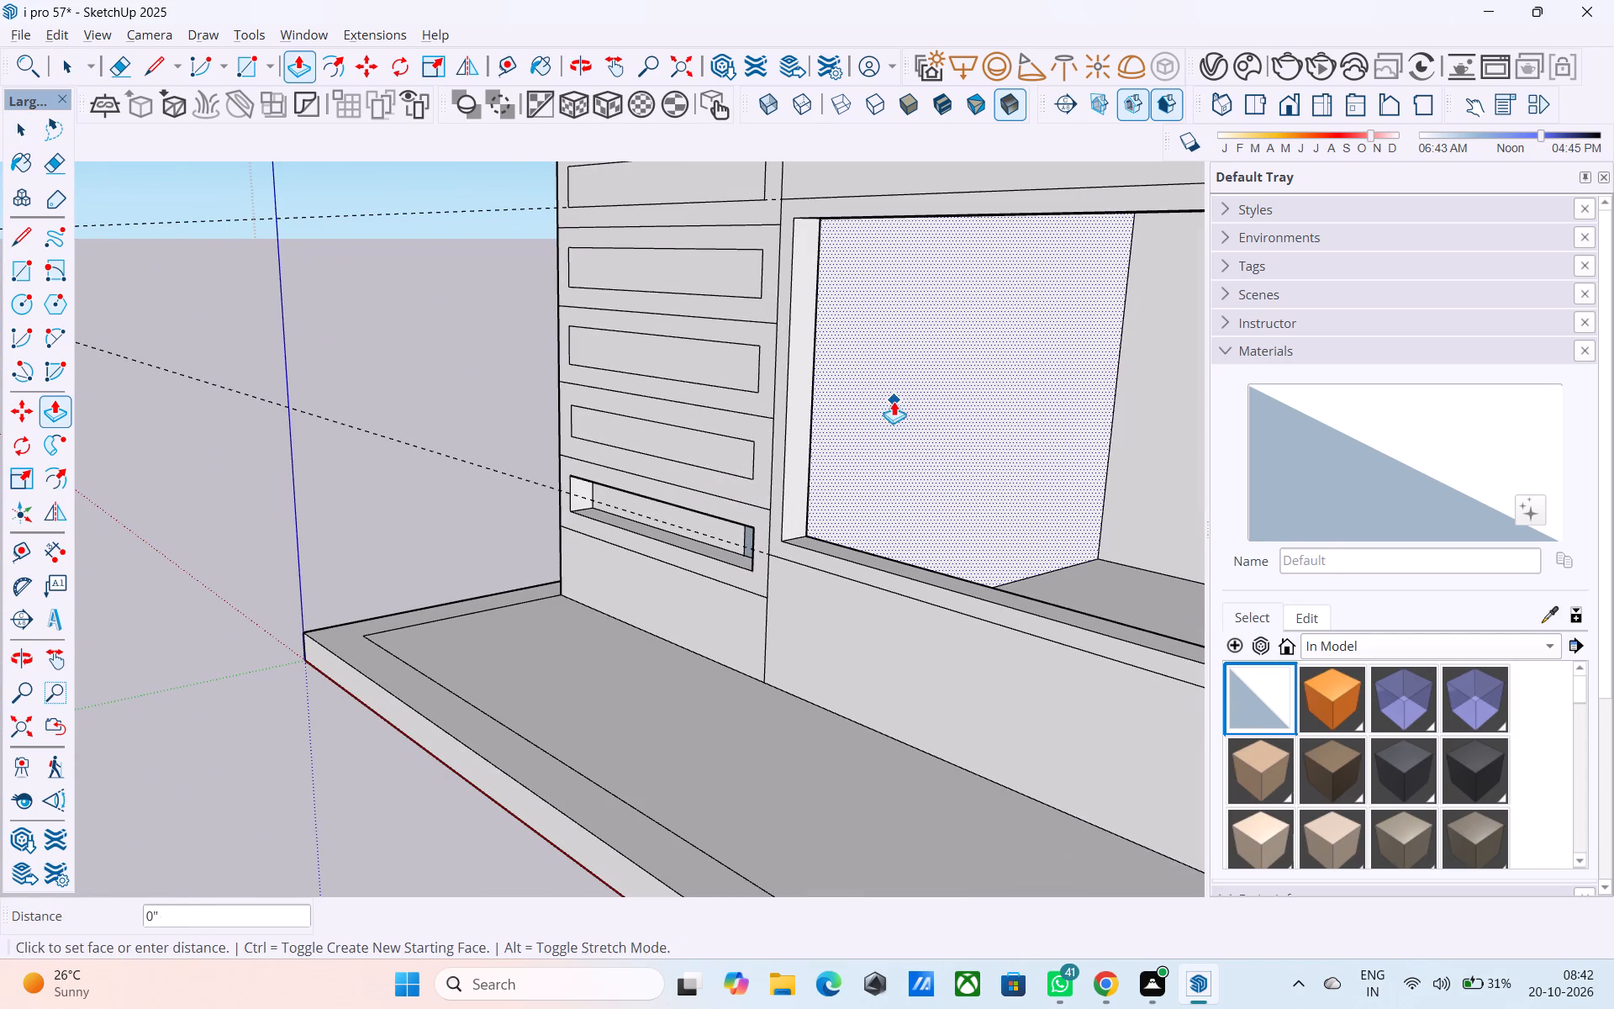
pyautogui.click(973, 436)
pyautogui.moveTo(980, 437); pyautogui.dragTo(963, 425)
pyautogui.click(887, 352)
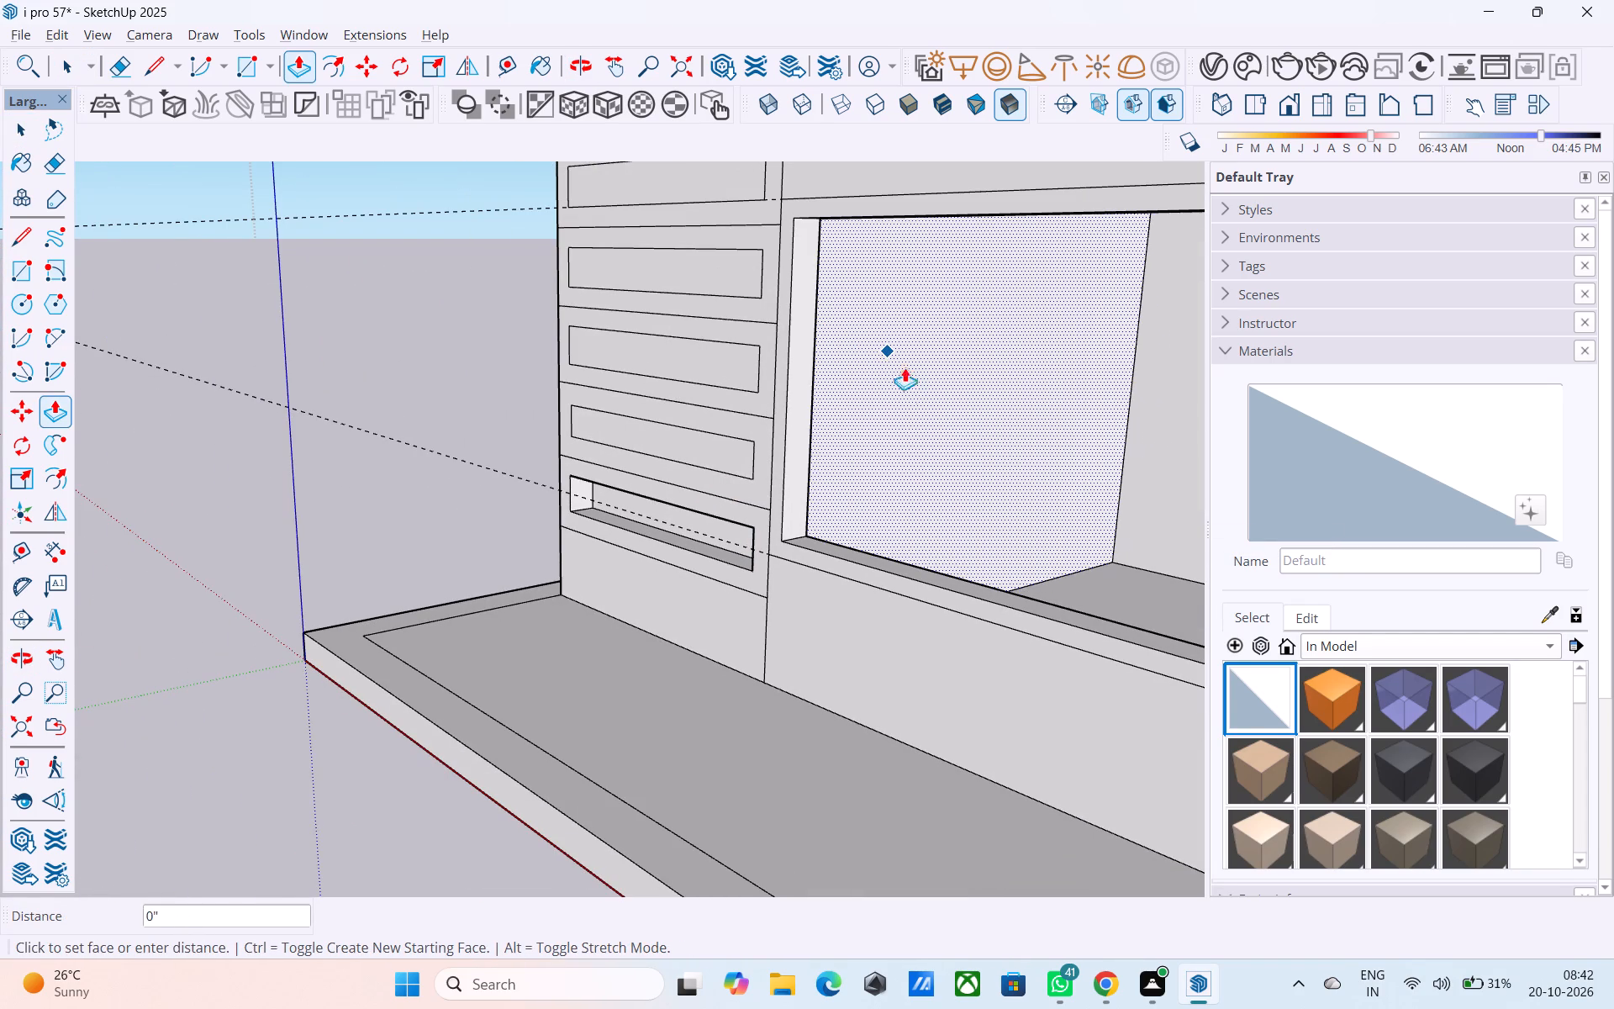
pyautogui.moveTo(843, 353); pyautogui.dragTo(826, 342)
pyautogui.moveTo(876, 375); pyautogui.dragTo(857, 370)
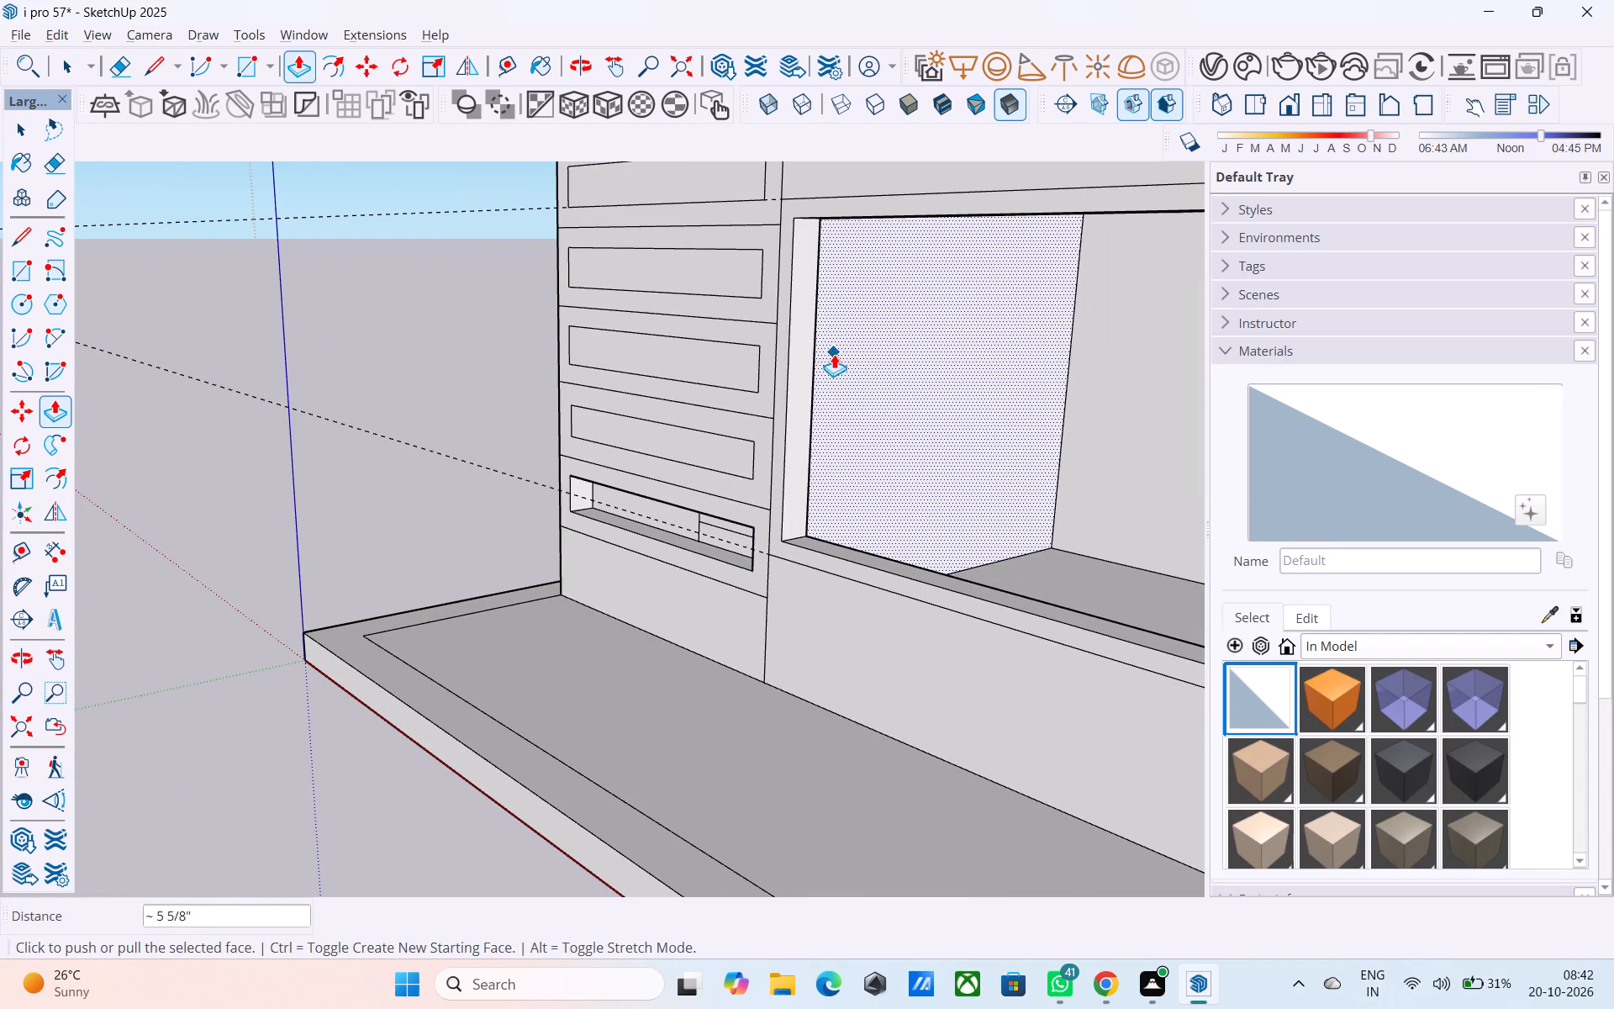
pyautogui.click(831, 351)
pyautogui.moveTo(979, 381); pyautogui.dragTo(897, 366, button='middle')
pyautogui.moveTo(953, 411); pyautogui.dragTo(943, 402)
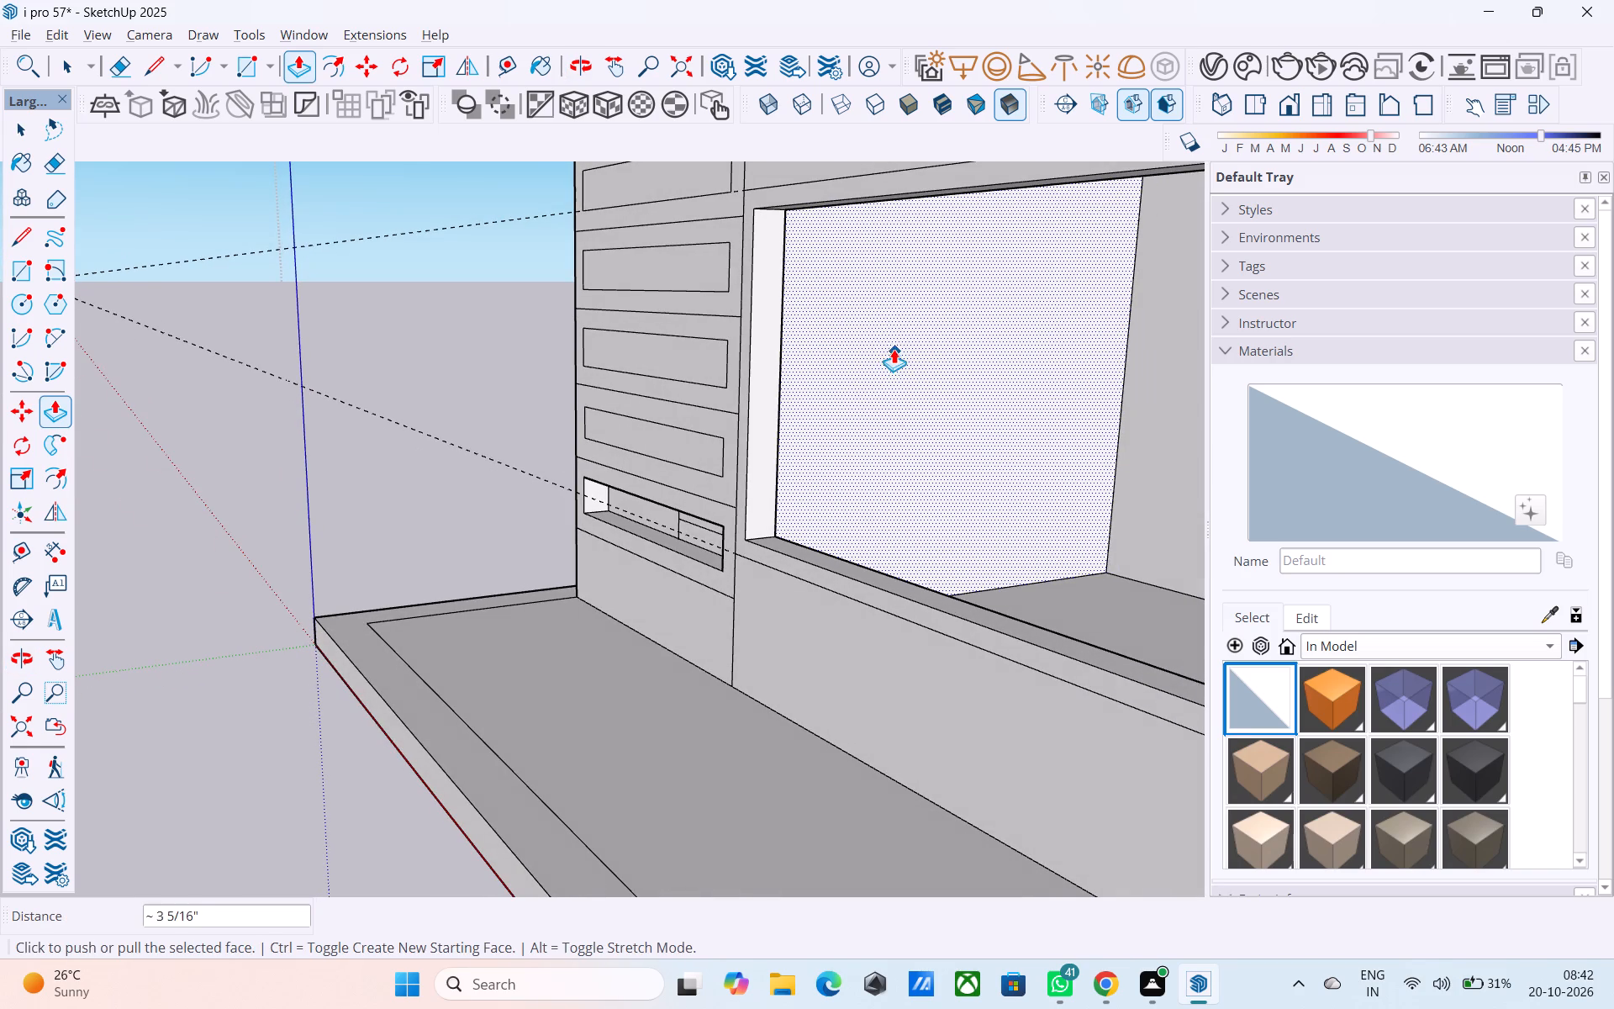
pyautogui.click(894, 347)
pyautogui.click(810, 271)
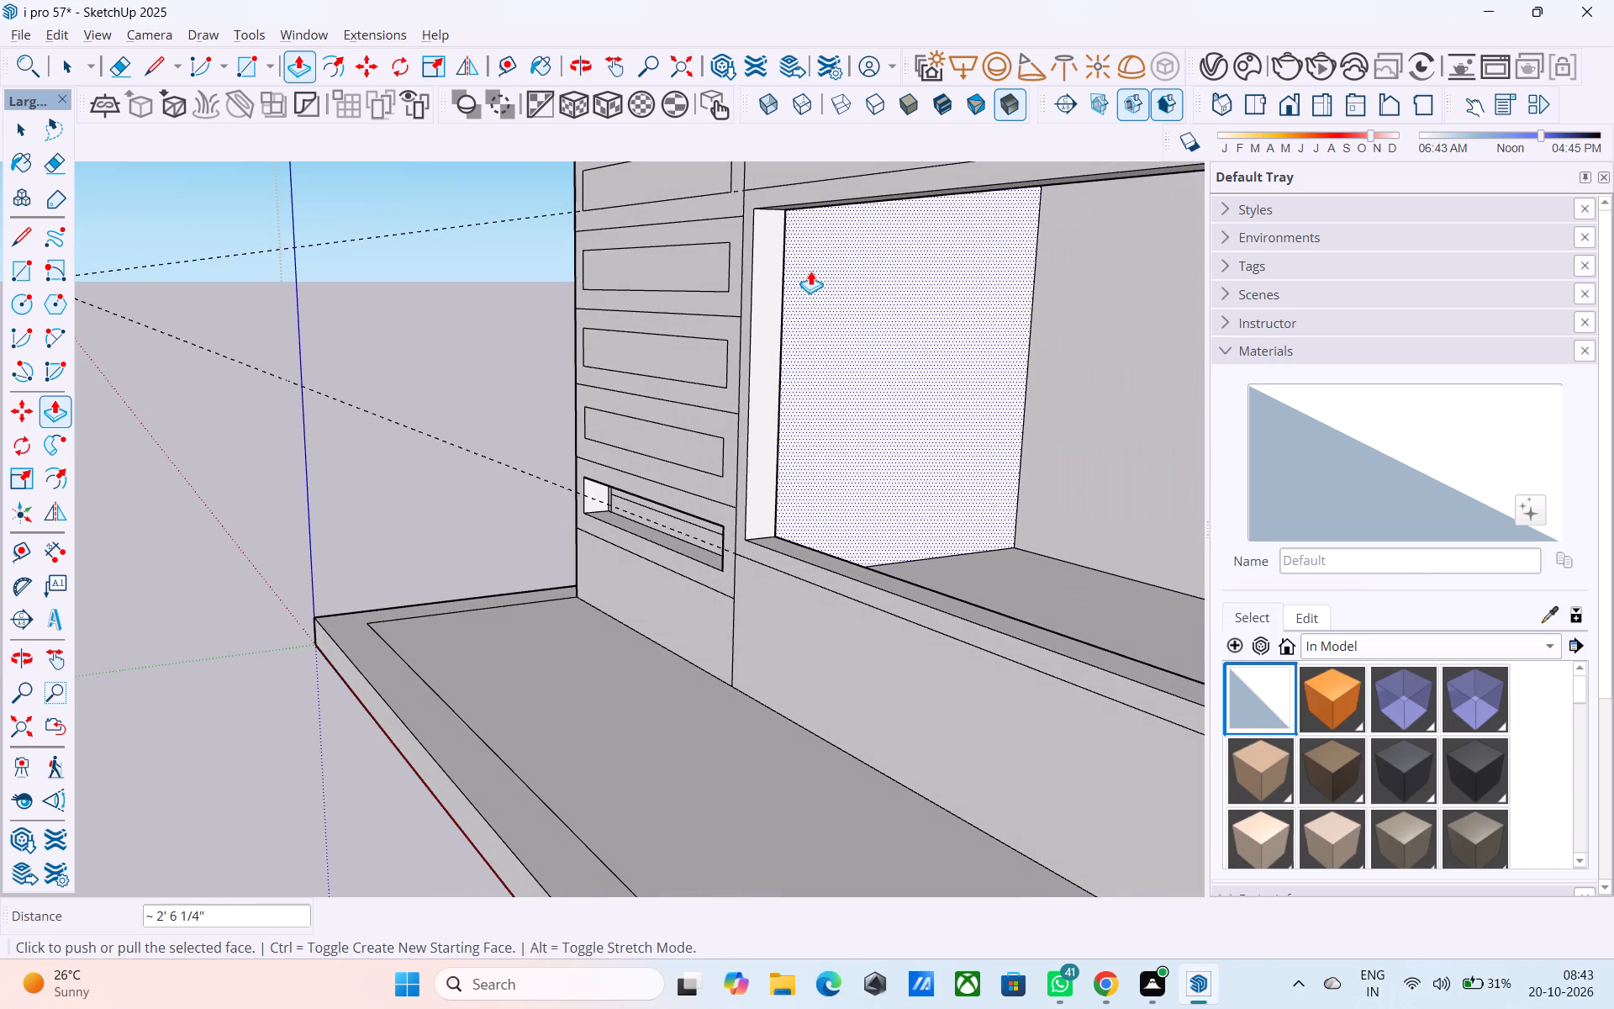
# Adjust the same interior side wall behind the wide window with another push of about 1".
pyautogui.moveTo(810, 272); pyautogui.dragTo(1200, 299, button='middle')
pyautogui.moveTo(709, 340); pyautogui.dragTo(959, 315, button='middle')
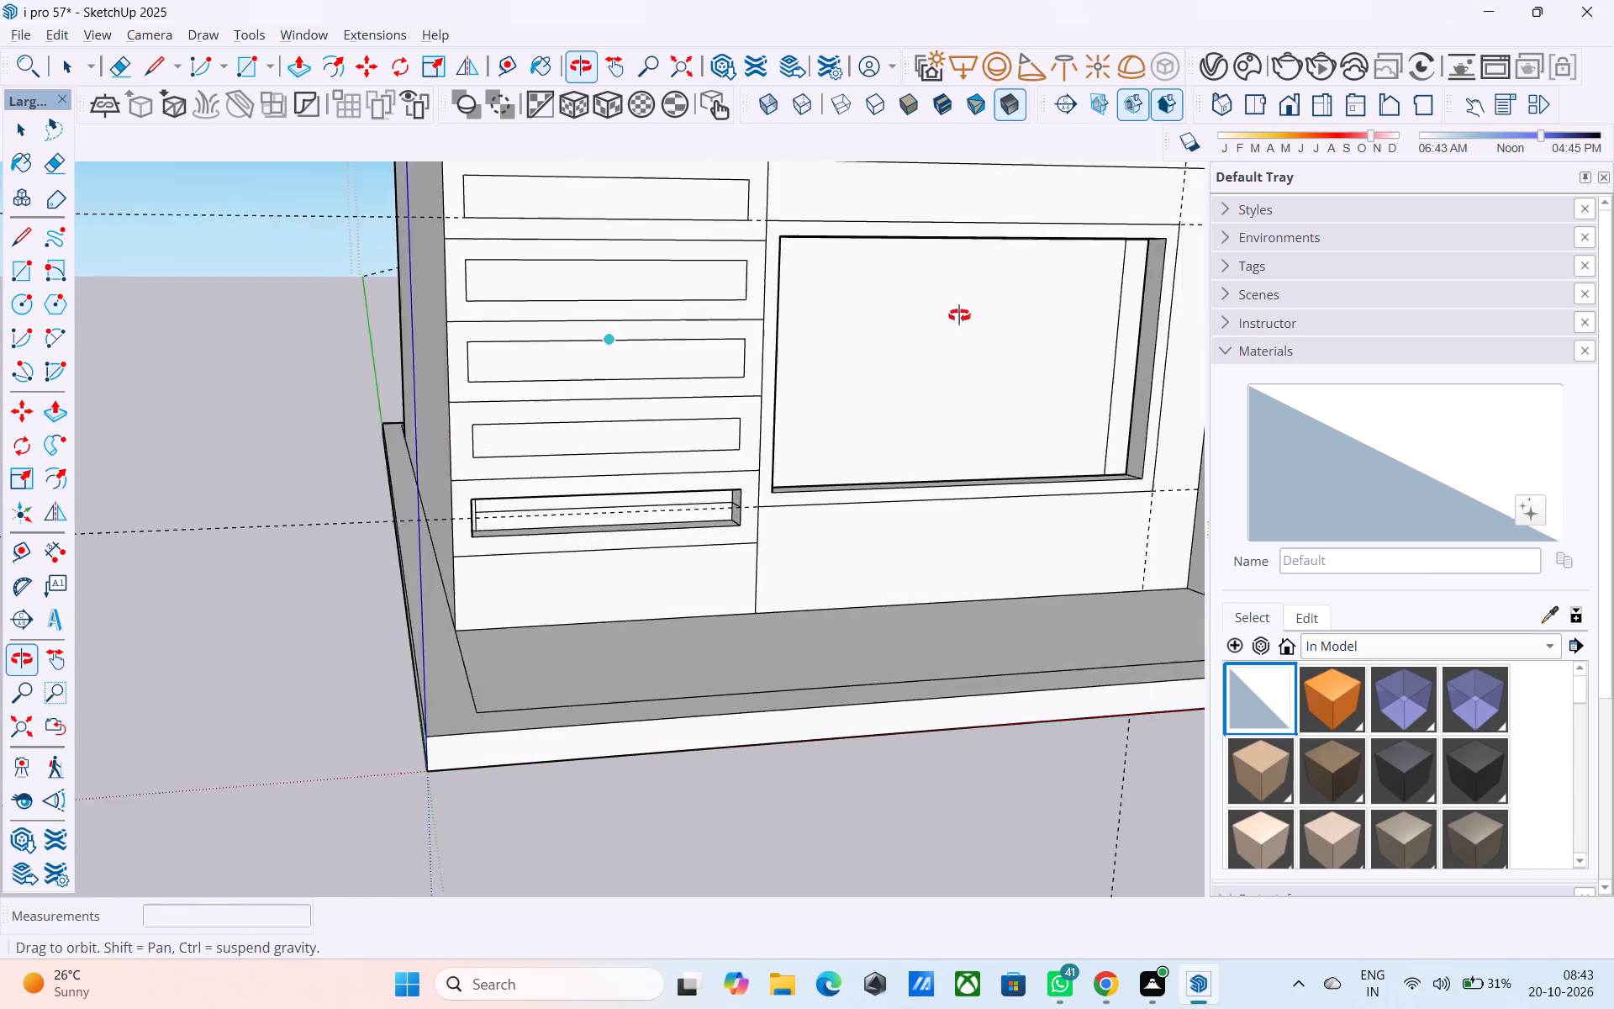
pyautogui.moveTo(959, 315); pyautogui.dragTo(914, 218, button='middle')
pyautogui.moveTo(779, 331); pyautogui.dragTo(748, 302, button='middle')
pyautogui.scroll(7, 651, 515)
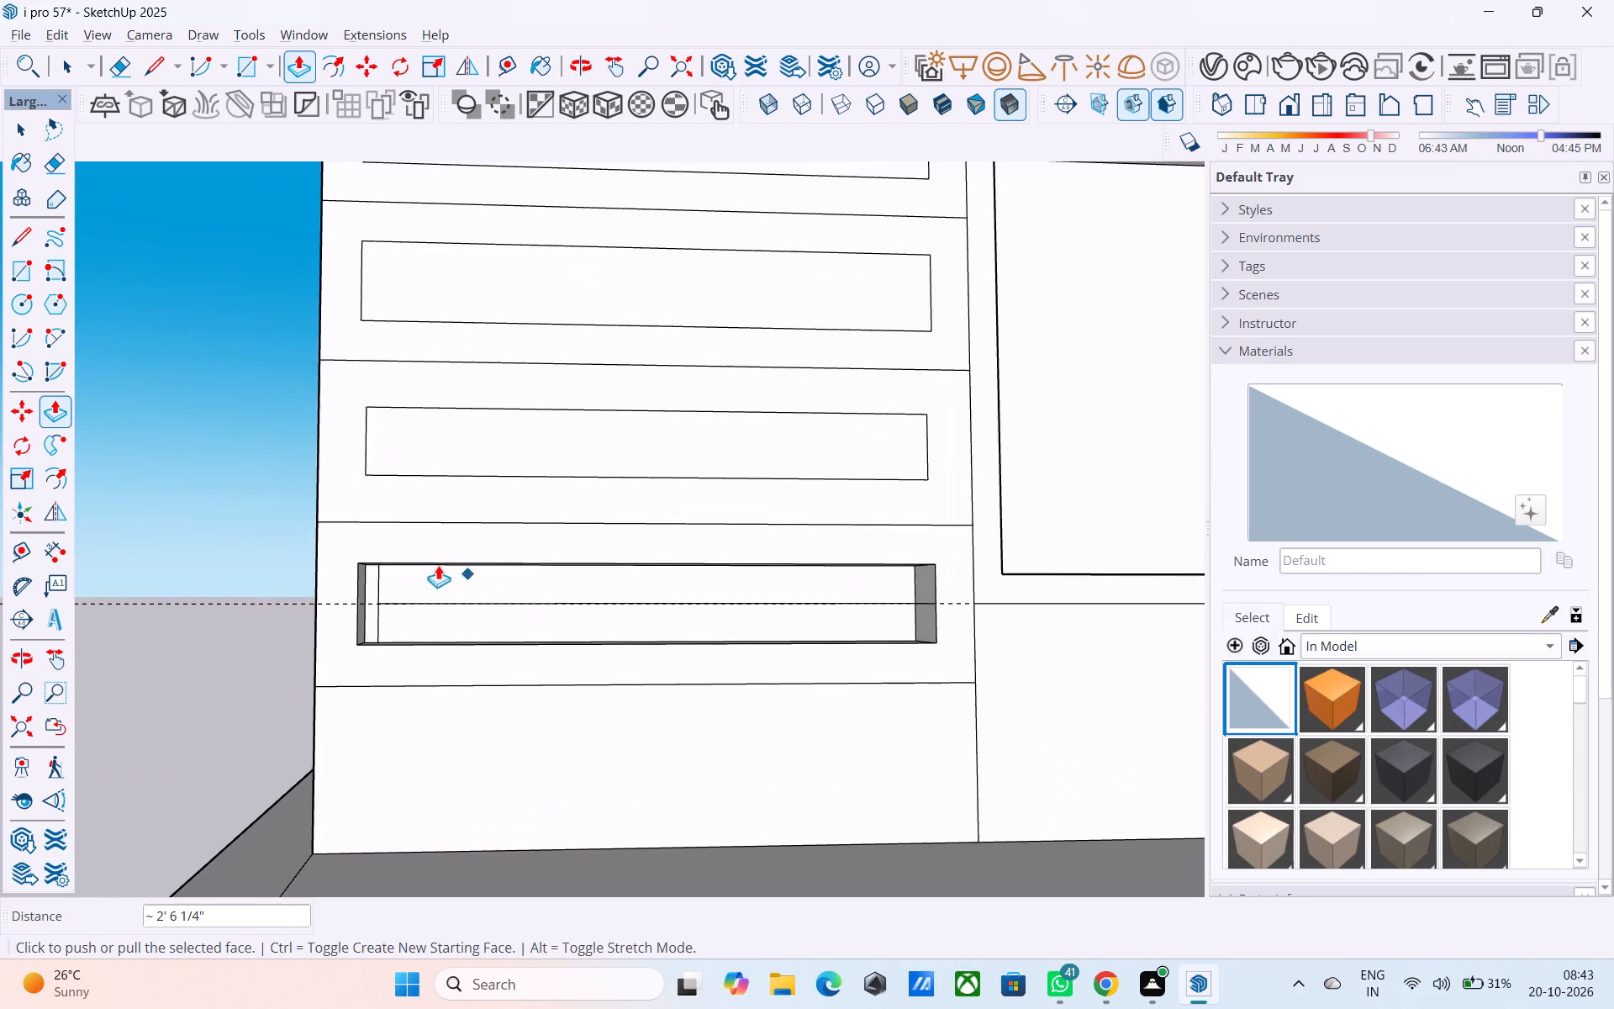
pyautogui.moveTo(432, 563); pyautogui.dragTo(195, 628, button='middle')
pyautogui.scroll(-6, 236, 615)
pyautogui.moveTo(466, 586); pyautogui.dragTo(269, 560, button='middle')
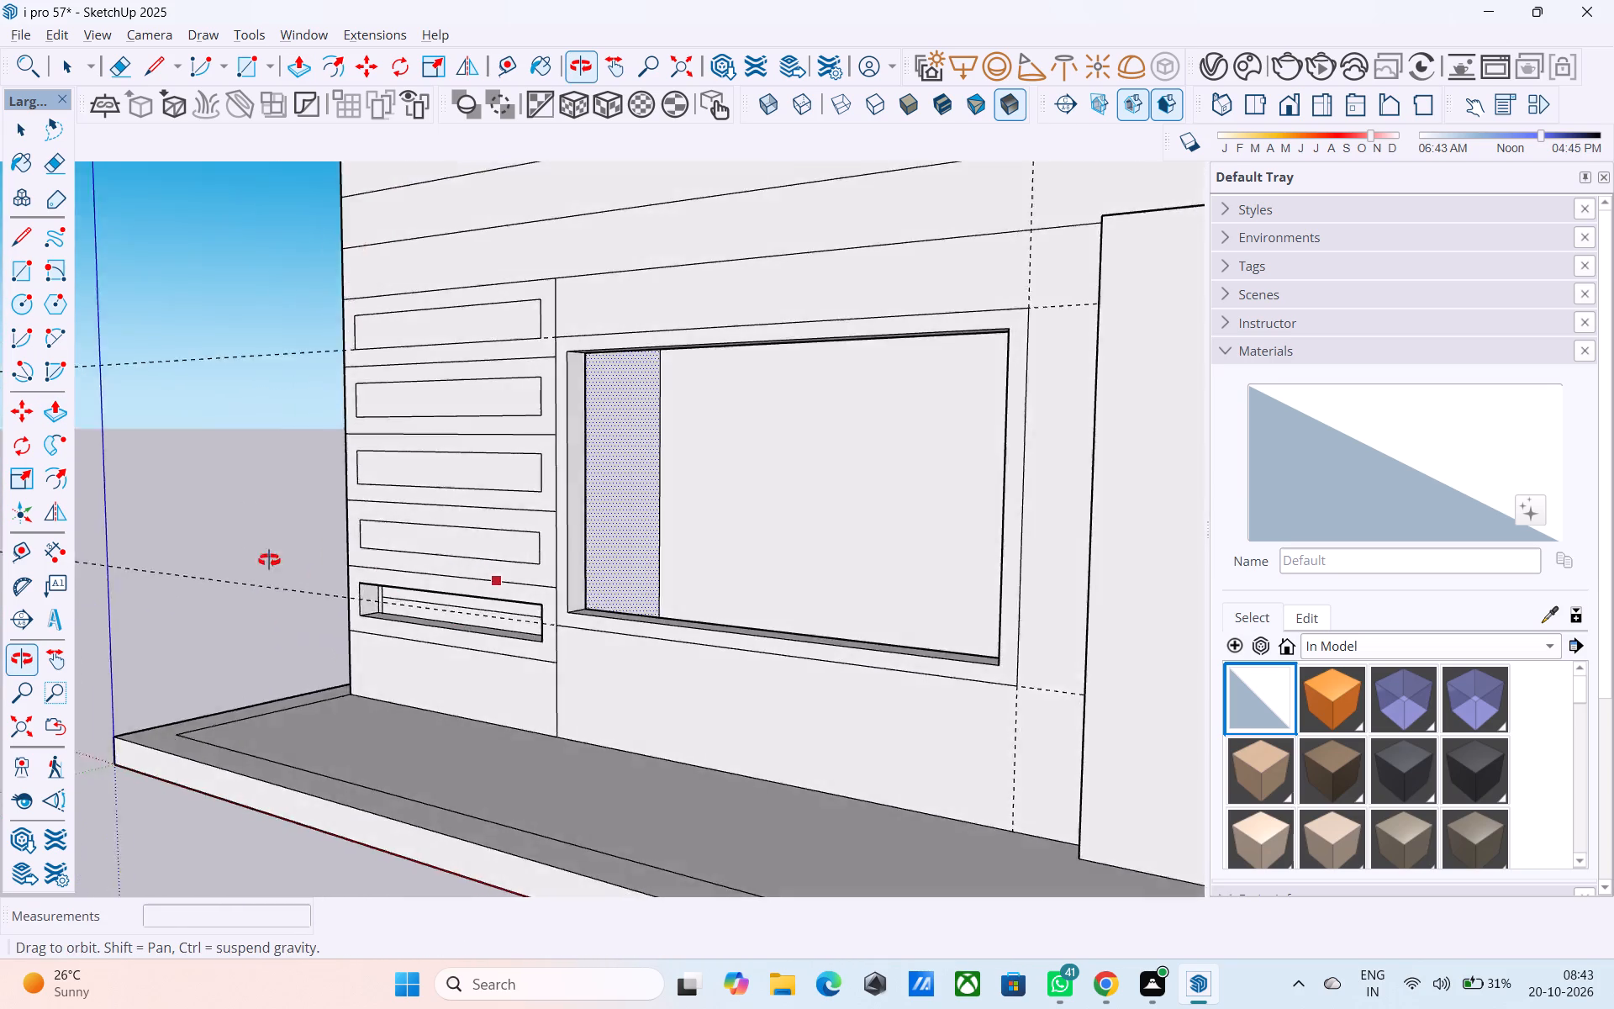
pyautogui.moveTo(269, 560); pyautogui.dragTo(208, 578, button='middle')
pyautogui.scroll(2, 697, 499)
pyautogui.click(703, 482)
pyautogui.click(701, 479)
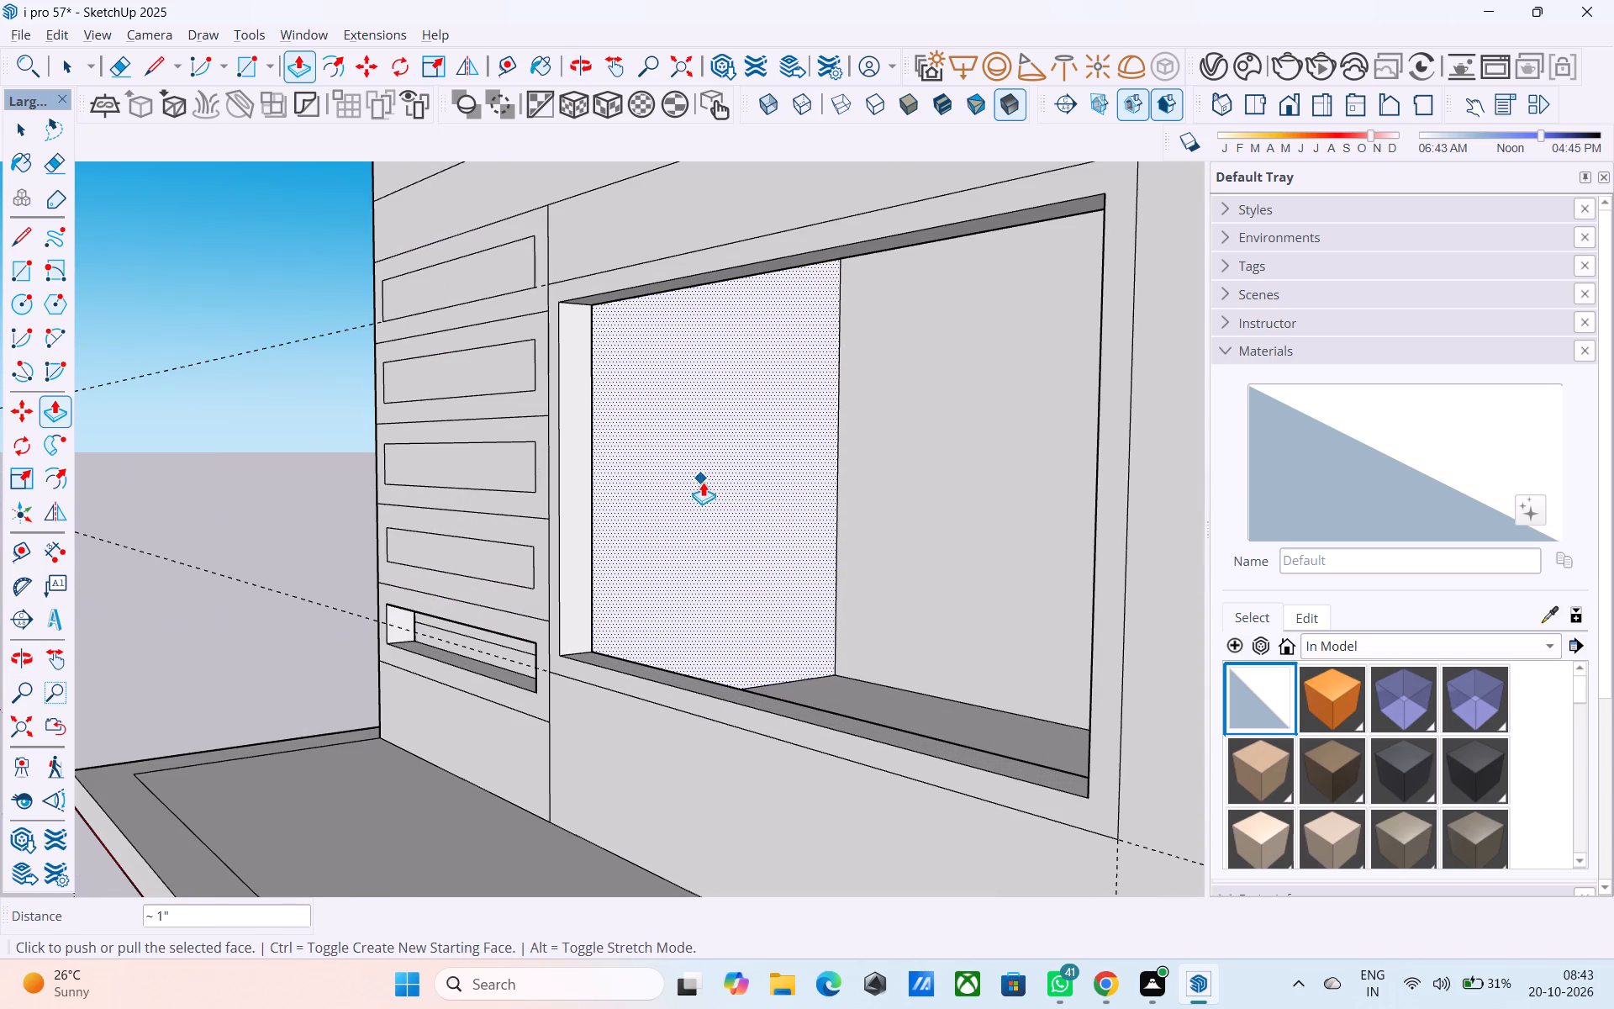
# Delete the lower and upper back faces of the lowest slot to open it into the room behind.
pyautogui.moveTo(703, 482); pyautogui.dragTo(1030, 442, button='middle')
pyautogui.moveTo(653, 553); pyautogui.dragTo(868, 547, button='middle')
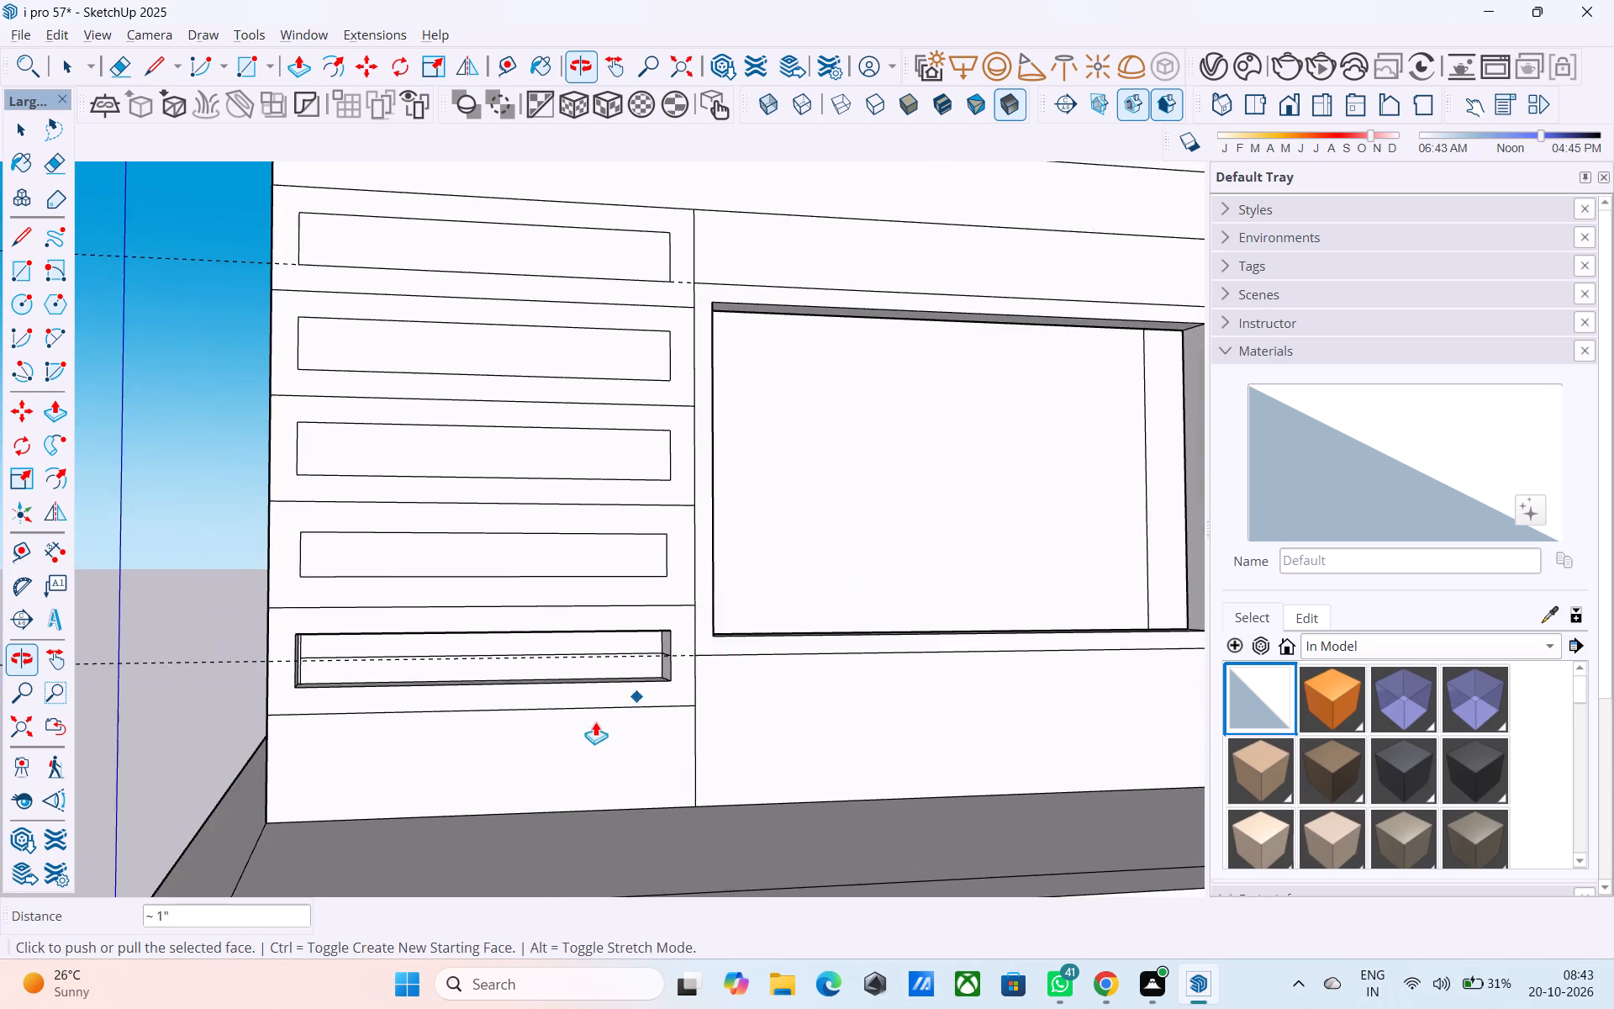
pyautogui.scroll(7, 595, 717)
pyautogui.moveTo(584, 672); pyautogui.dragTo(583, 712, button='middle')
pyautogui.press('space')
pyautogui.click(607, 601)
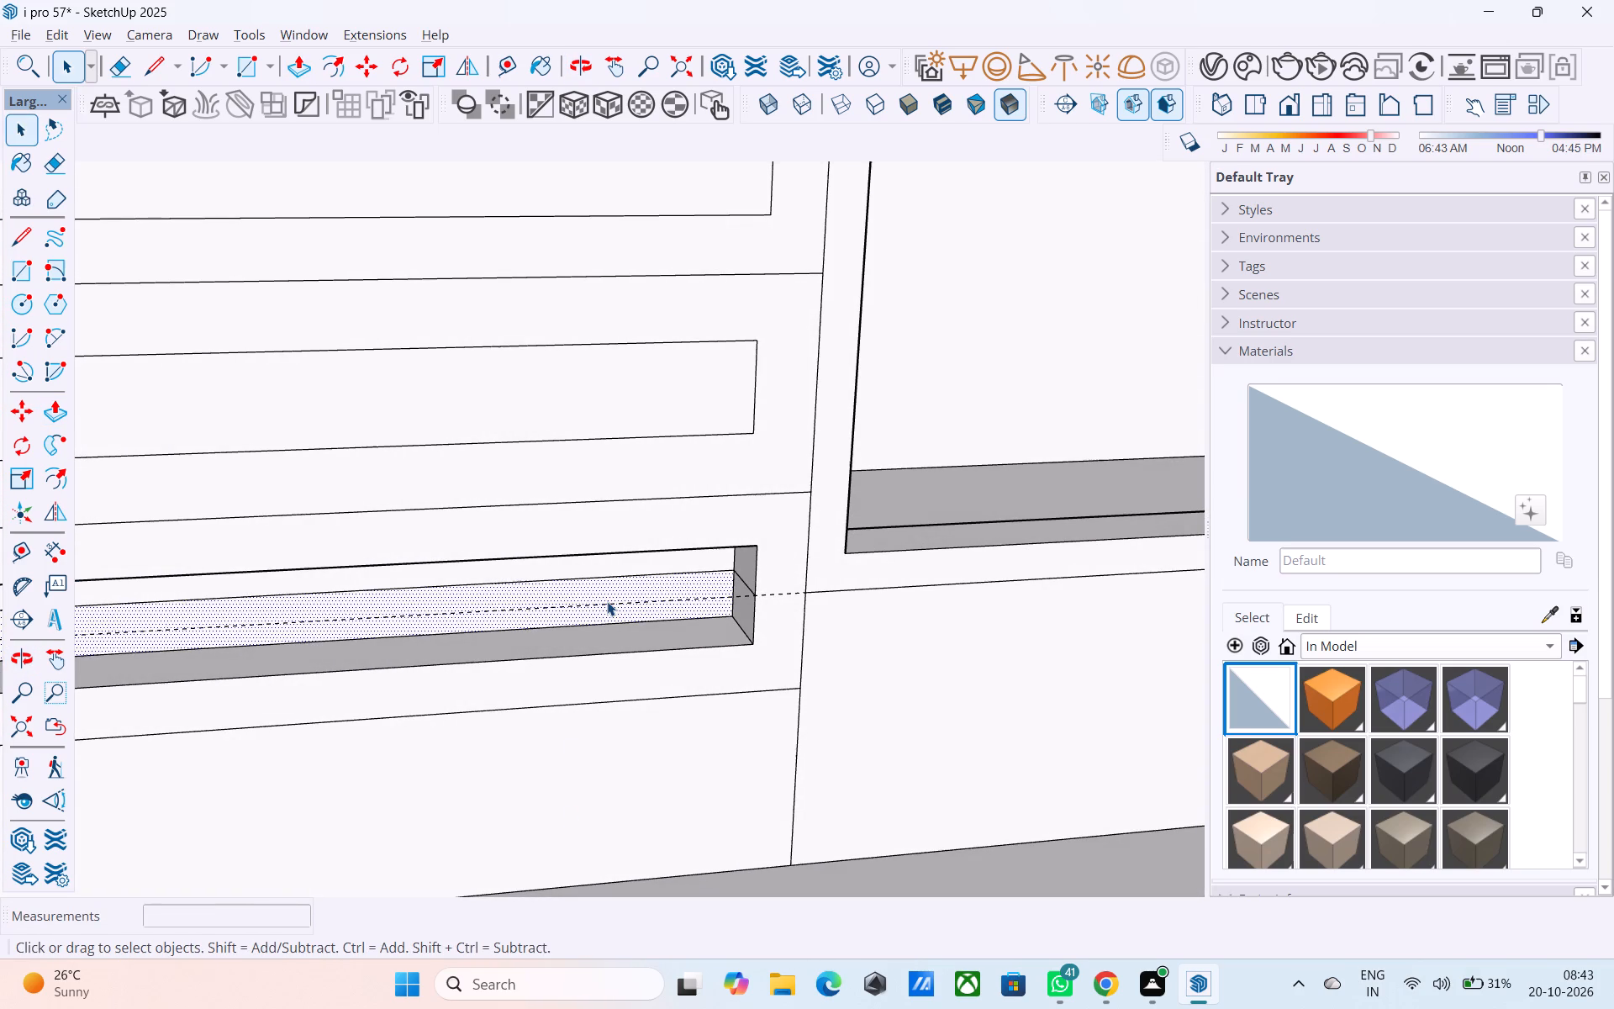
pyautogui.press('Delete')
pyautogui.moveTo(607, 604); pyautogui.dragTo(641, 494, button='middle')
pyautogui.scroll(4, 637, 362)
pyautogui.click(641, 378)
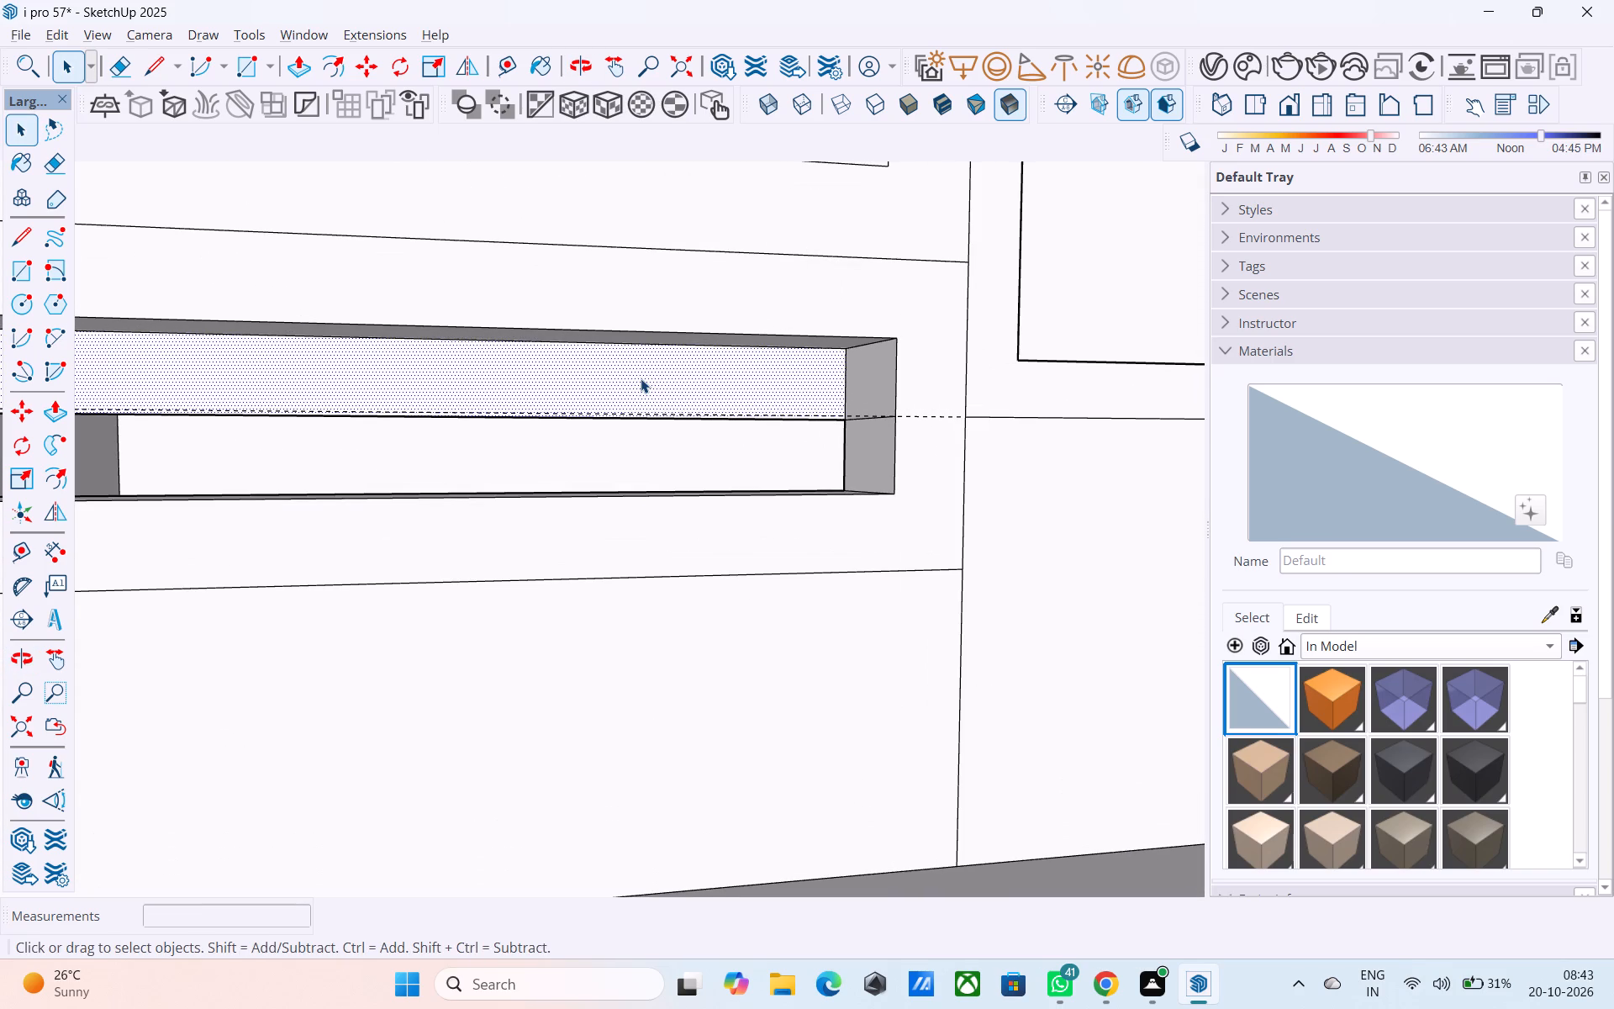
pyautogui.press('Delete')
# Examine the opened lowest slot and the room behind the wide window from several angles.
pyautogui.moveTo(640, 383); pyautogui.dragTo(655, 416, button='middle')
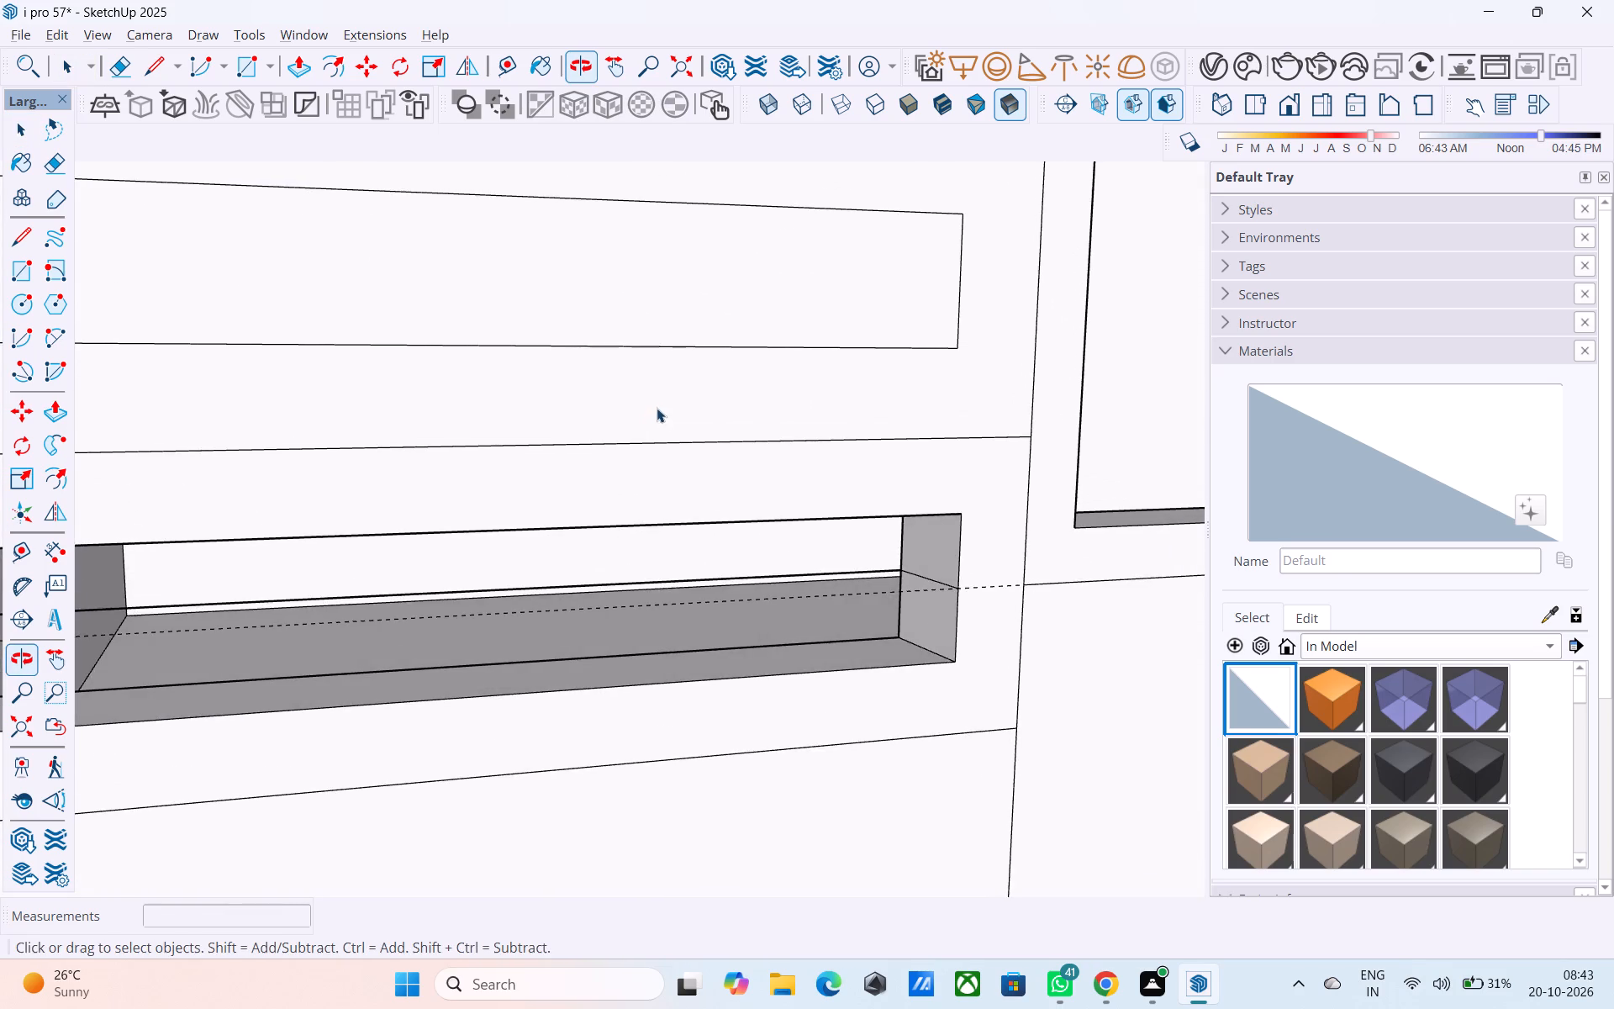
pyautogui.scroll(-4, 657, 406)
pyautogui.moveTo(414, 516); pyautogui.dragTo(234, 549, button='middle')
pyautogui.scroll(-13, 249, 528)
pyautogui.moveTo(543, 534); pyautogui.dragTo(419, 588, button='middle')
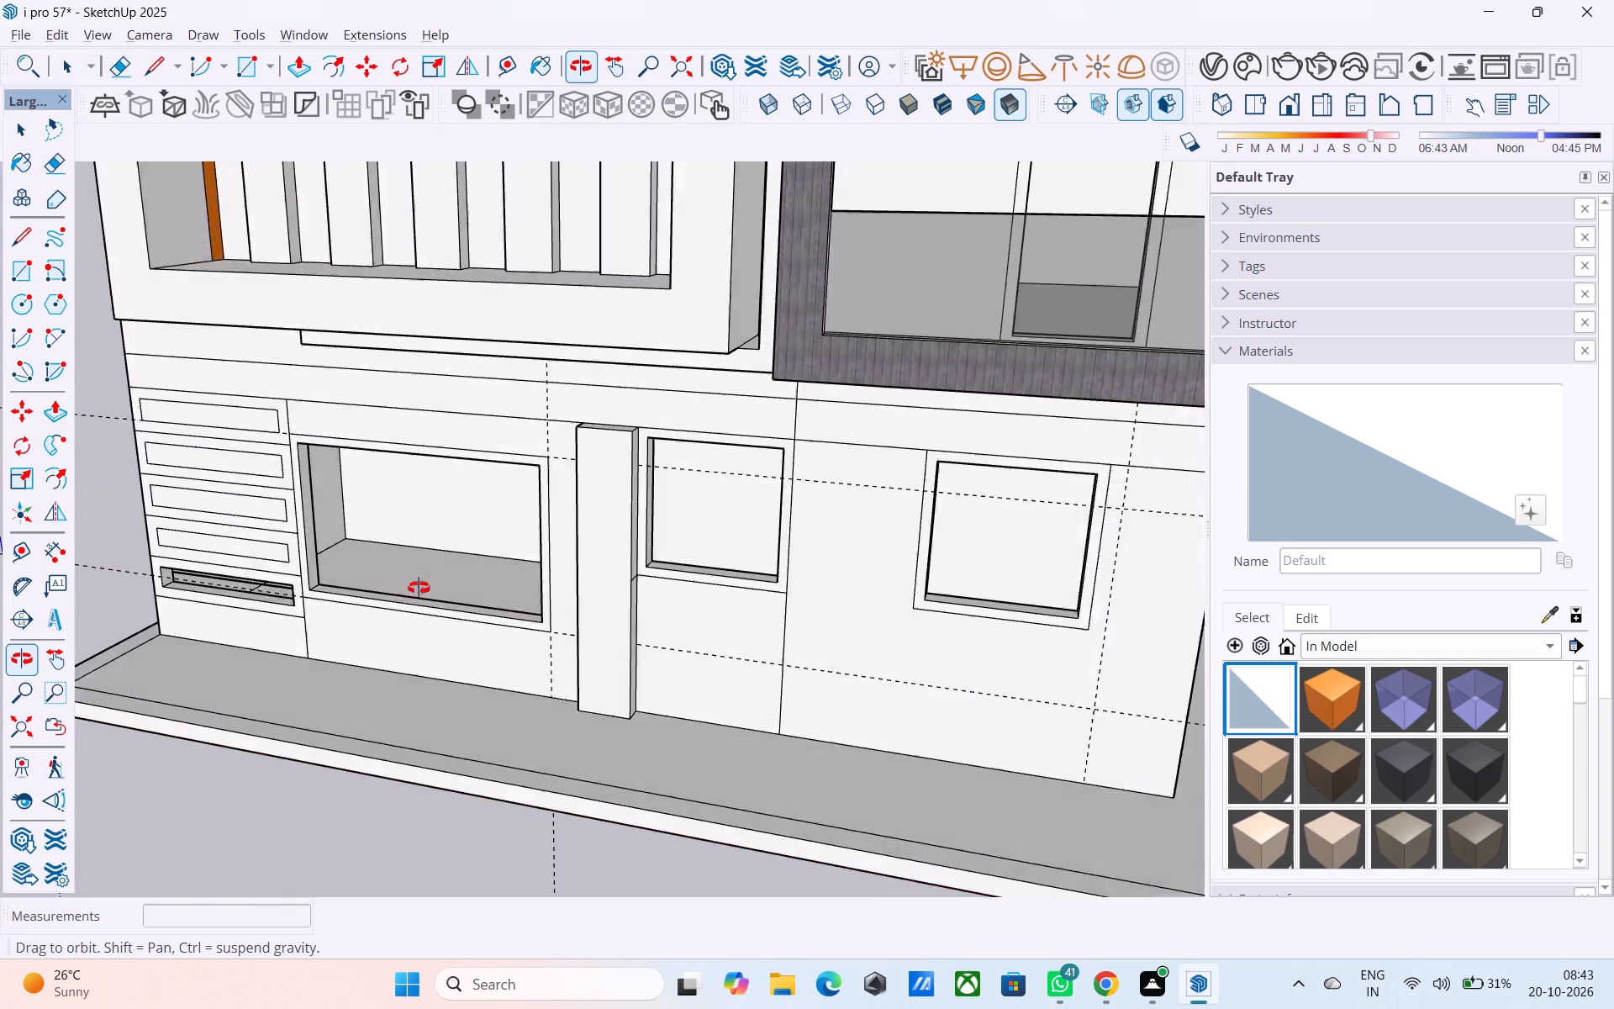
pyautogui.moveTo(419, 588); pyautogui.dragTo(401, 589, button='middle')
pyautogui.scroll(17, 199, 548)
pyautogui.moveTo(342, 480); pyautogui.dragTo(76, 499, button='middle')
pyautogui.moveTo(288, 480); pyautogui.dragTo(271, 476, button='middle')
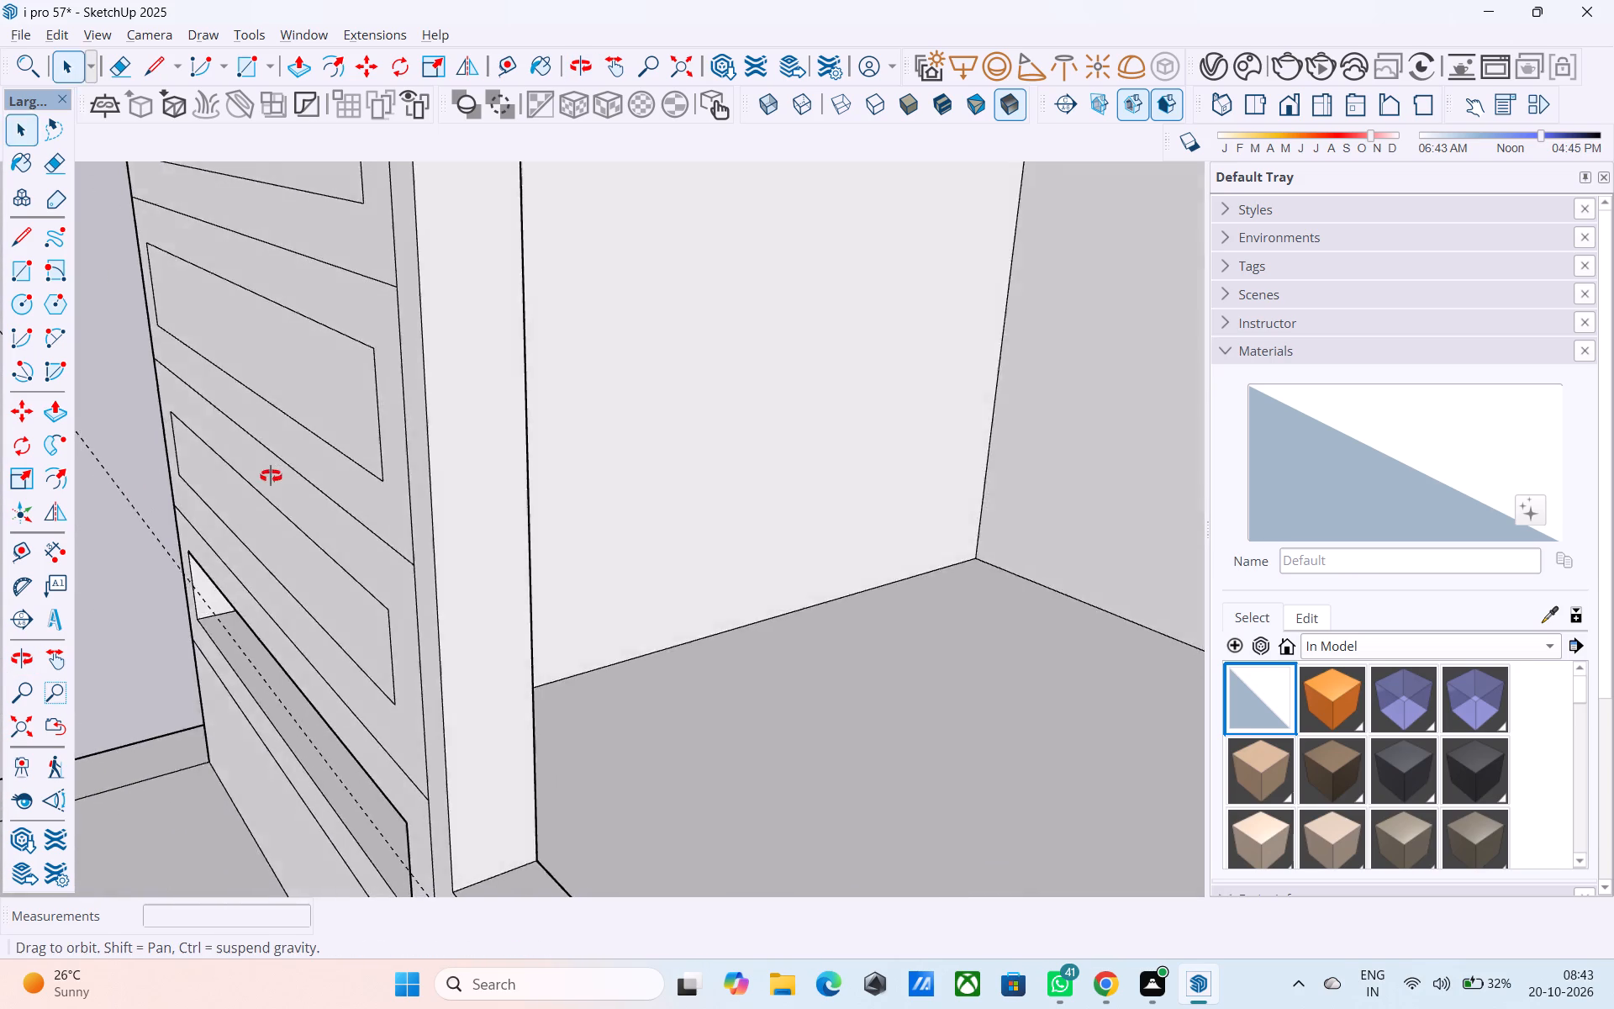
pyautogui.moveTo(271, 476); pyautogui.dragTo(589, 424, button='middle')
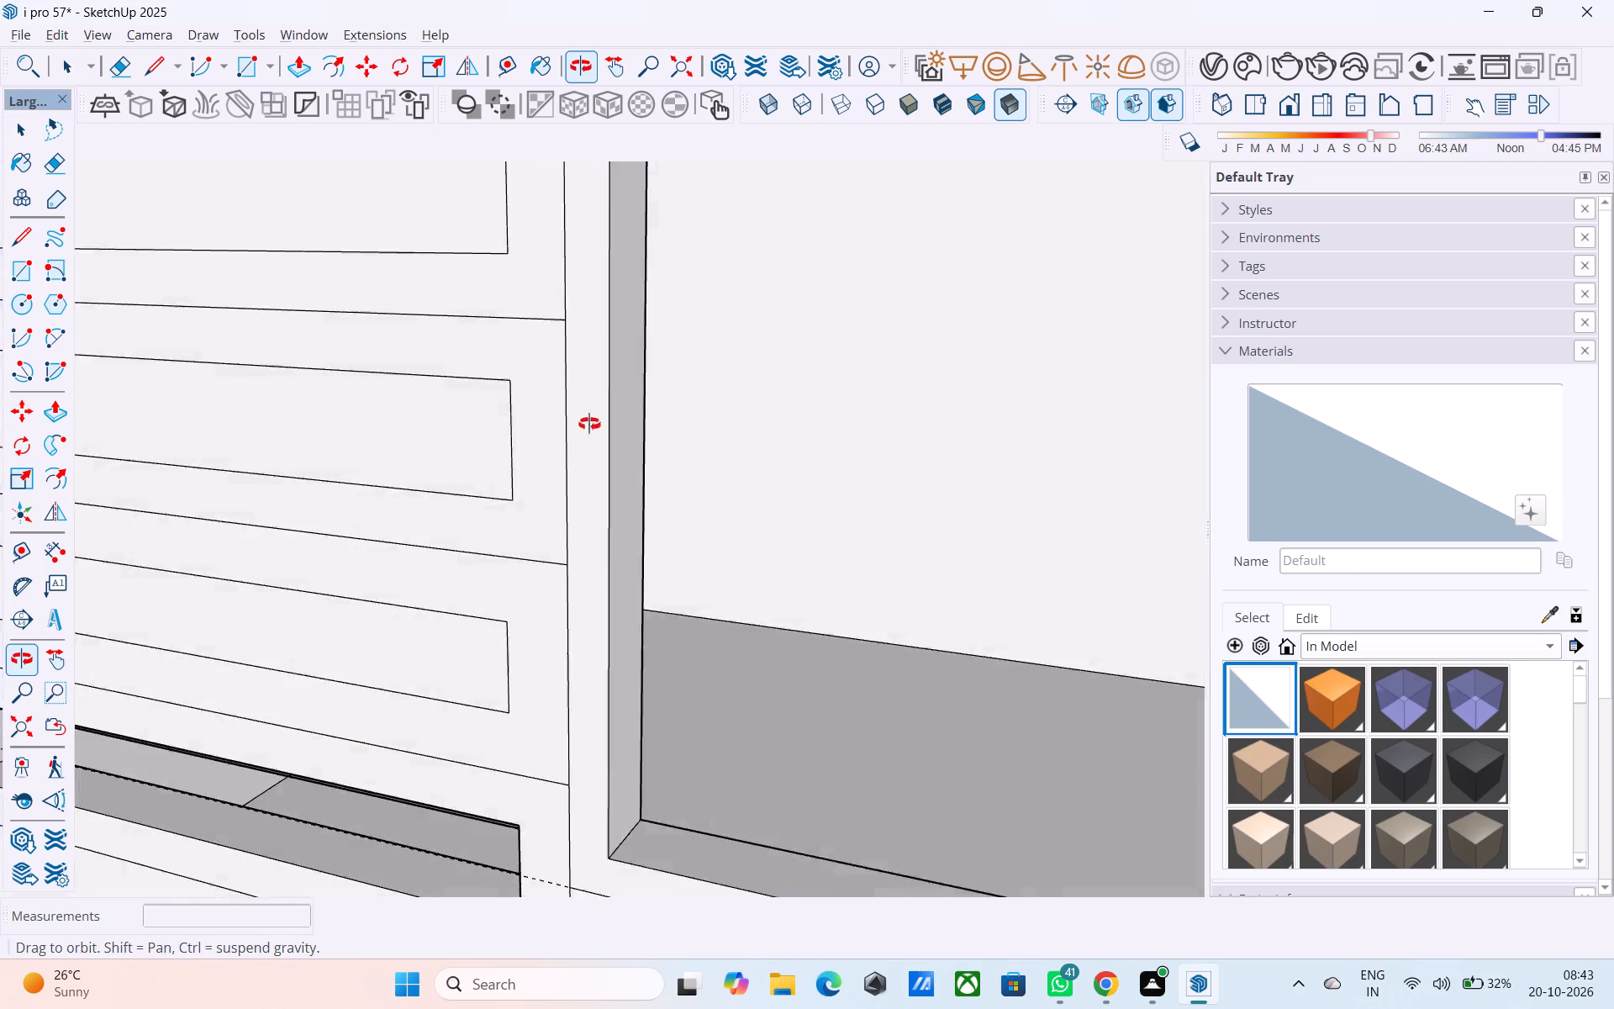
pyautogui.moveTo(589, 424); pyautogui.dragTo(752, 345, button='middle')
# Erase the leftover horizontal edge across the lowest slot's opening and the construction guide running along it.
pyautogui.scroll(1, 752, 345)
pyautogui.scroll(-6, 752, 345)
pyautogui.scroll(6, 557, 548)
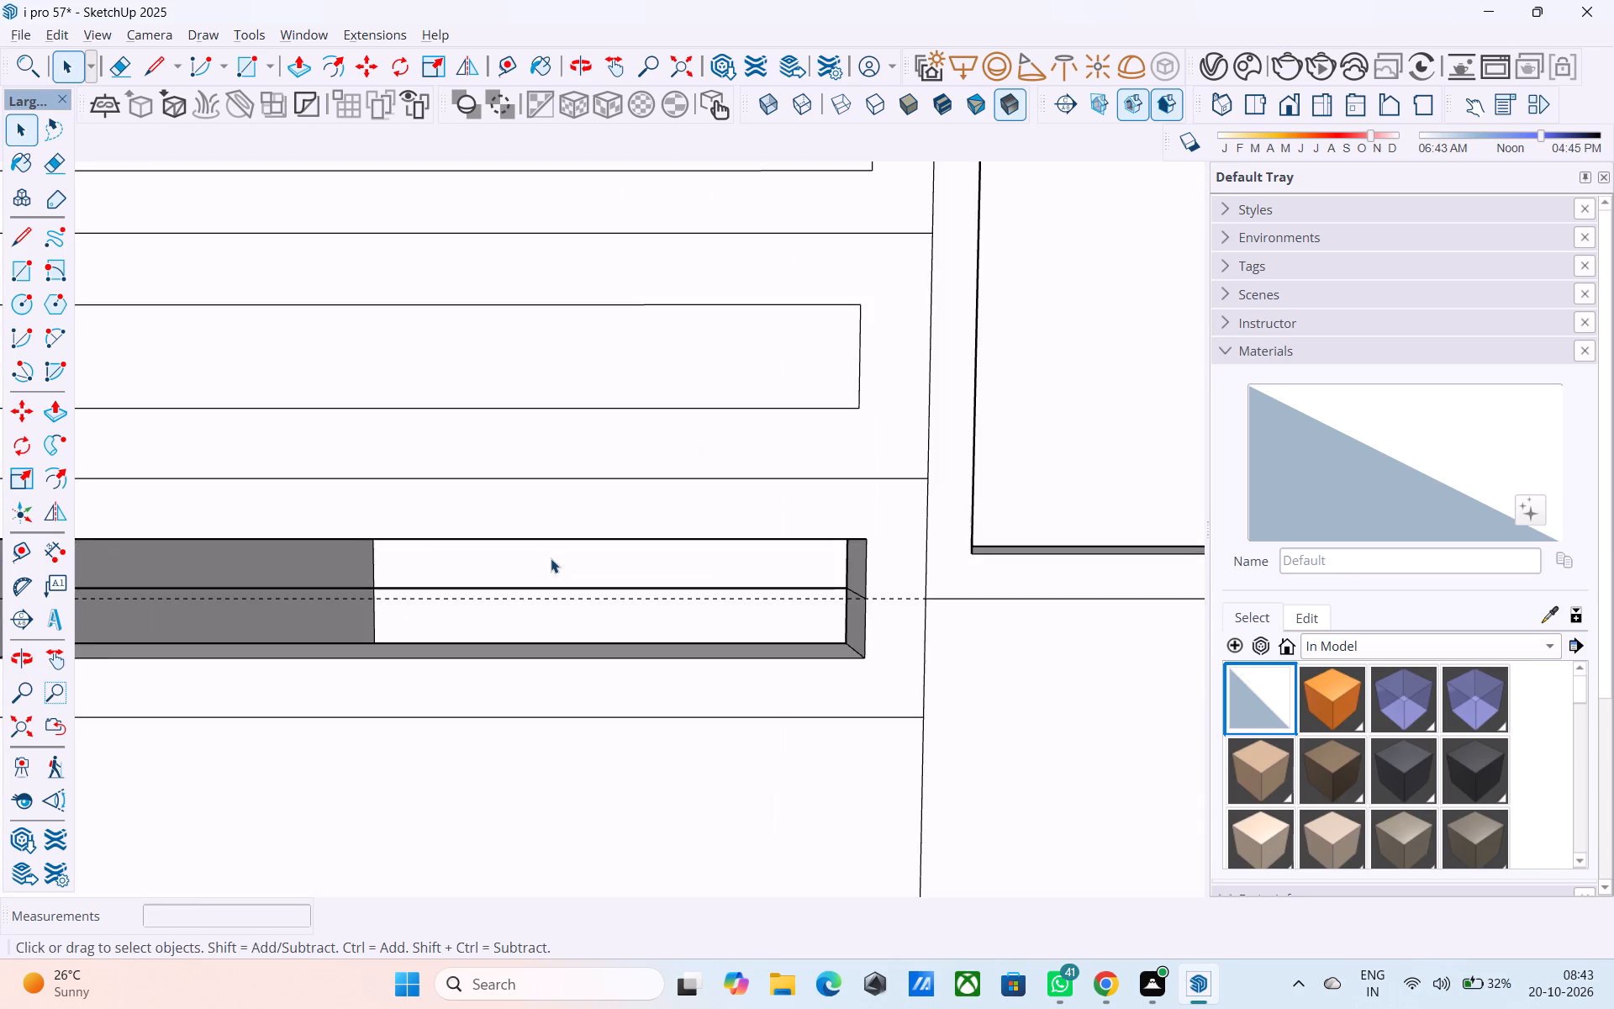
pyautogui.scroll(-1, 551, 558)
pyautogui.moveTo(551, 557); pyautogui.dragTo(631, 547, button='middle')
pyautogui.press('e')
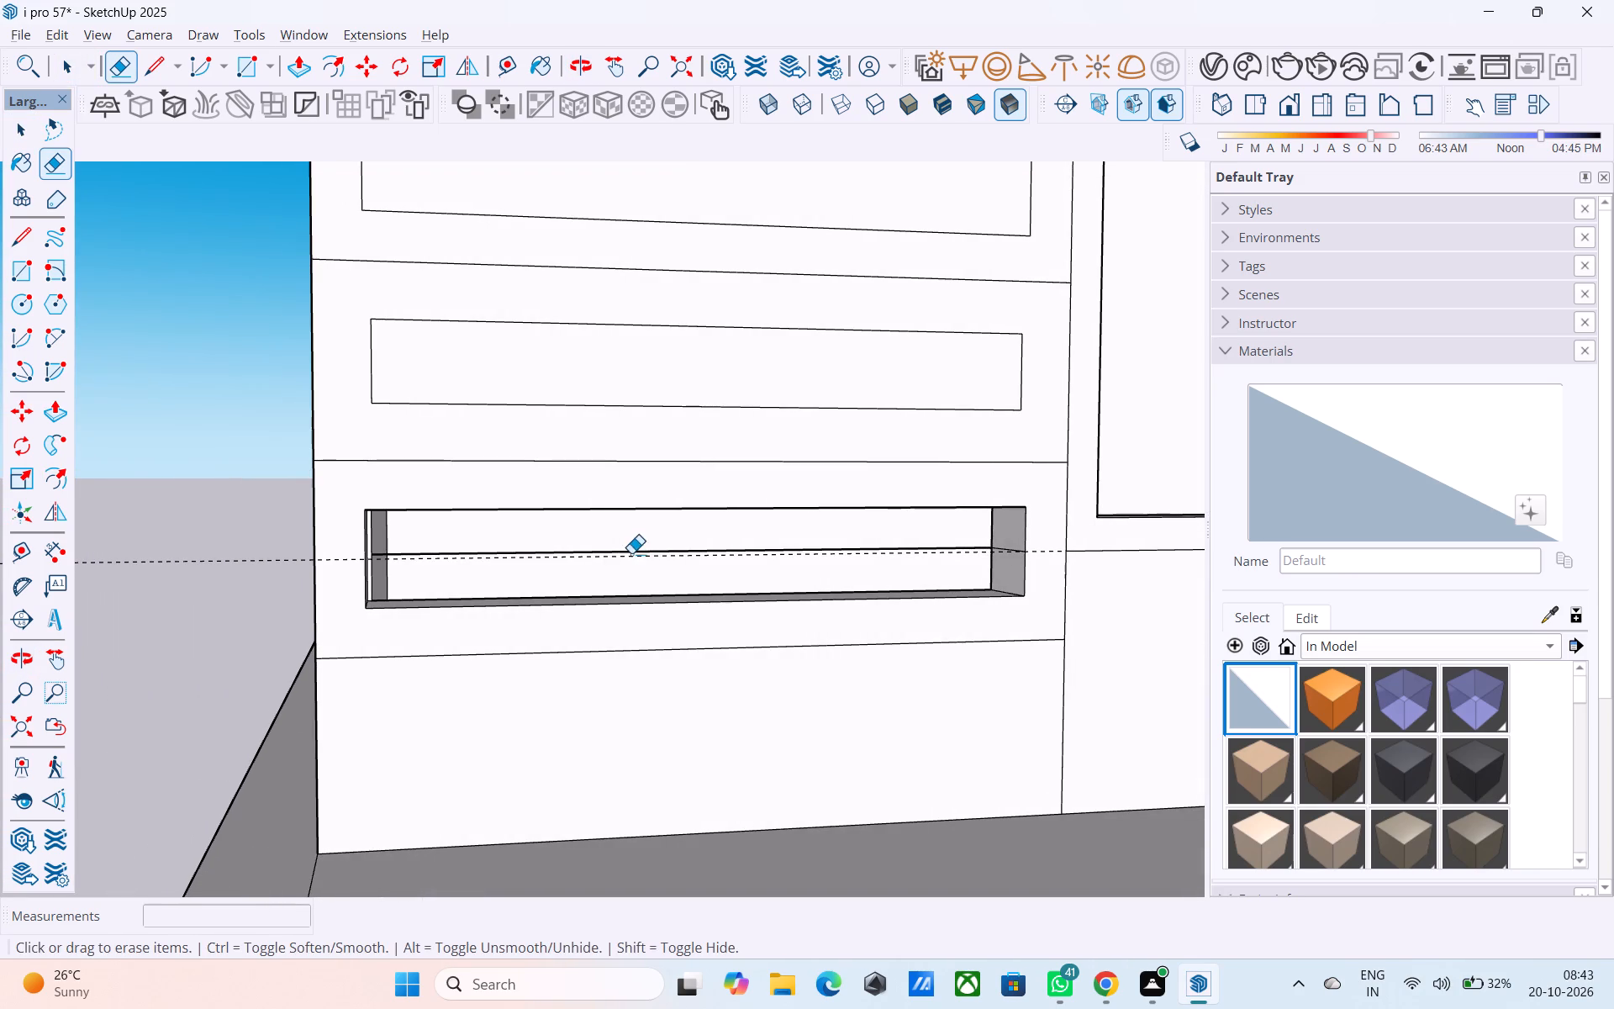
pyautogui.click(631, 553)
pyautogui.click(632, 557)
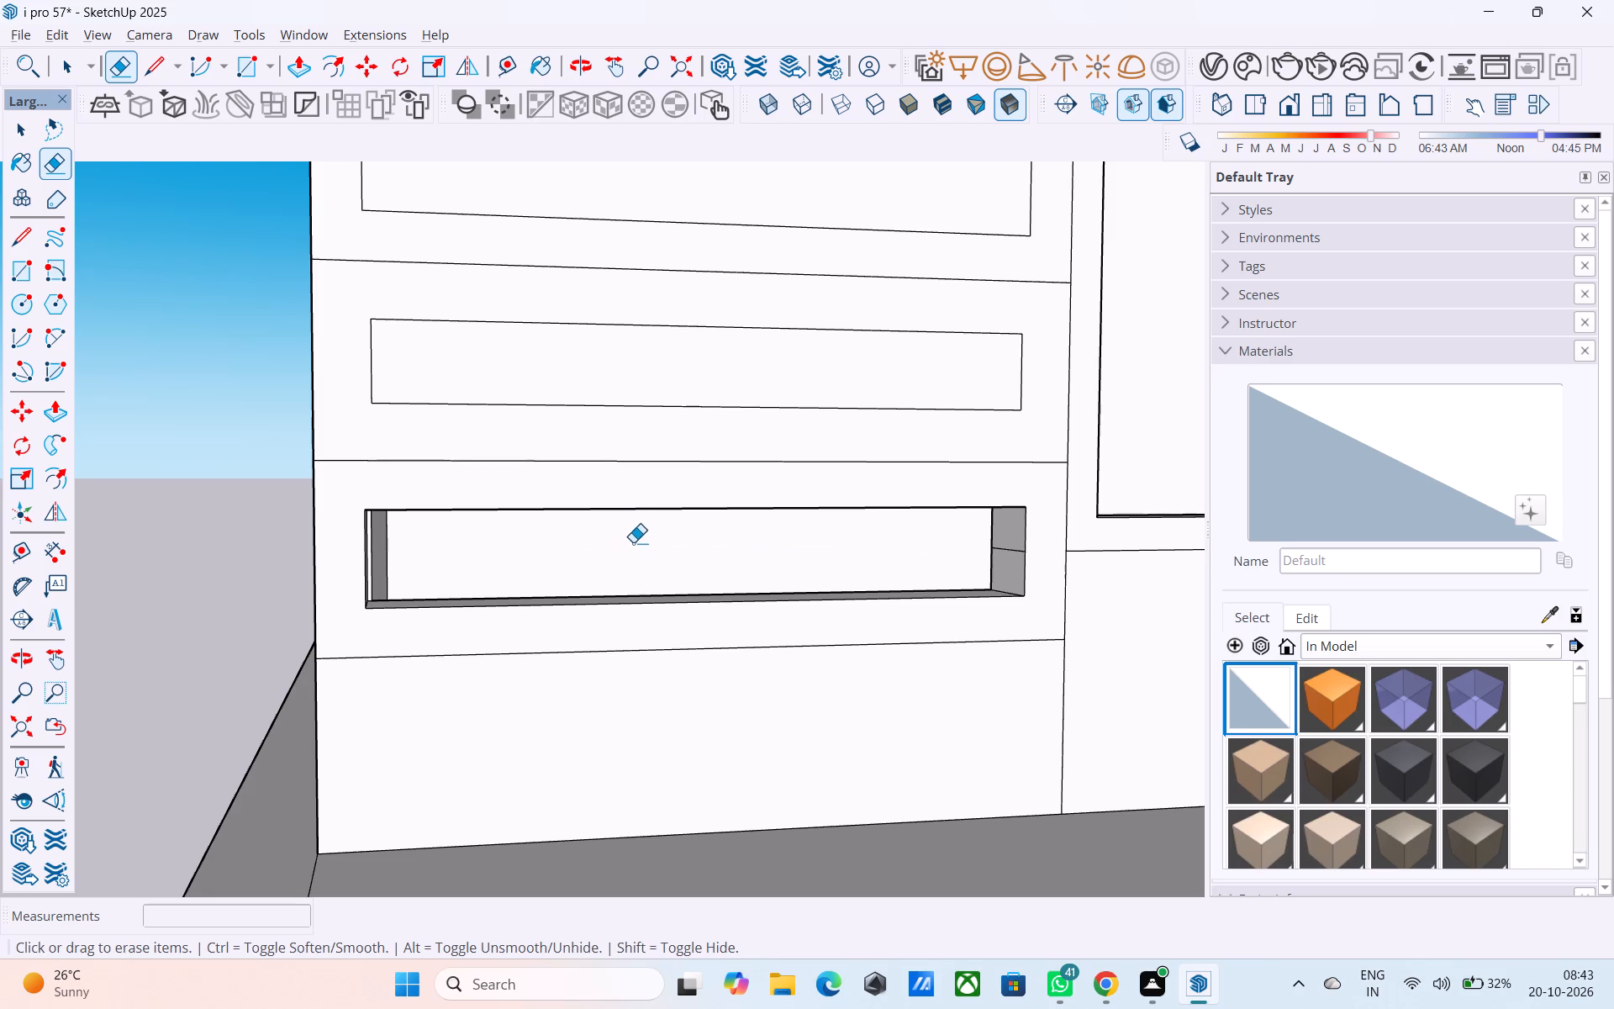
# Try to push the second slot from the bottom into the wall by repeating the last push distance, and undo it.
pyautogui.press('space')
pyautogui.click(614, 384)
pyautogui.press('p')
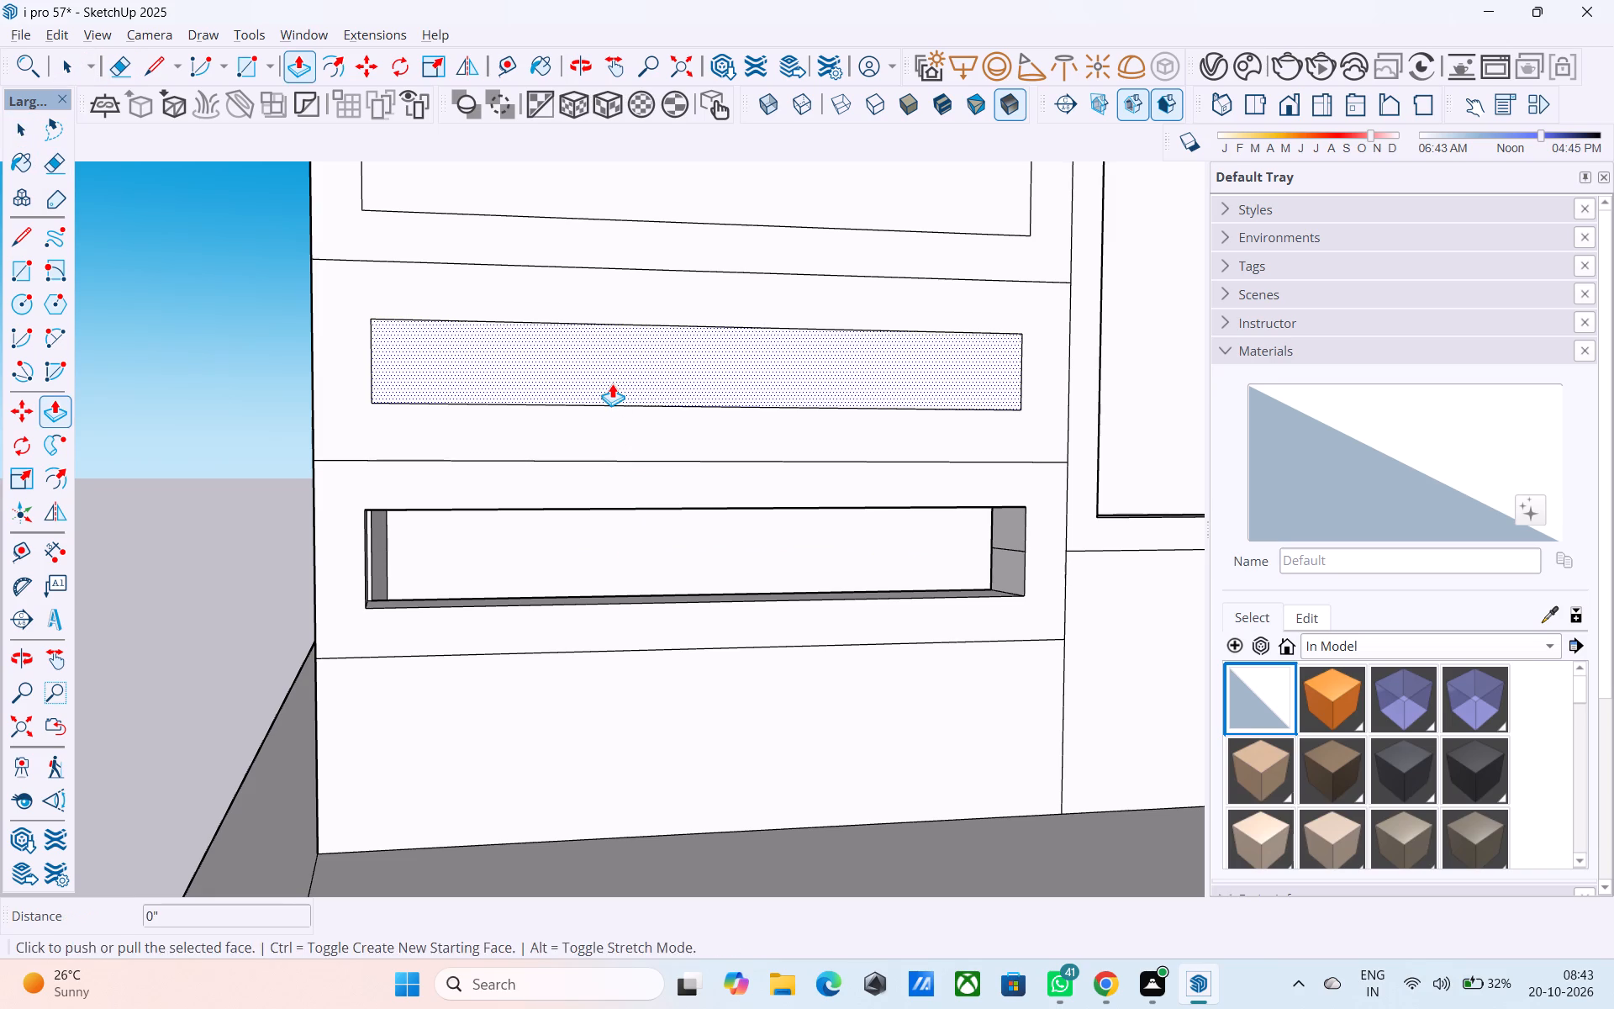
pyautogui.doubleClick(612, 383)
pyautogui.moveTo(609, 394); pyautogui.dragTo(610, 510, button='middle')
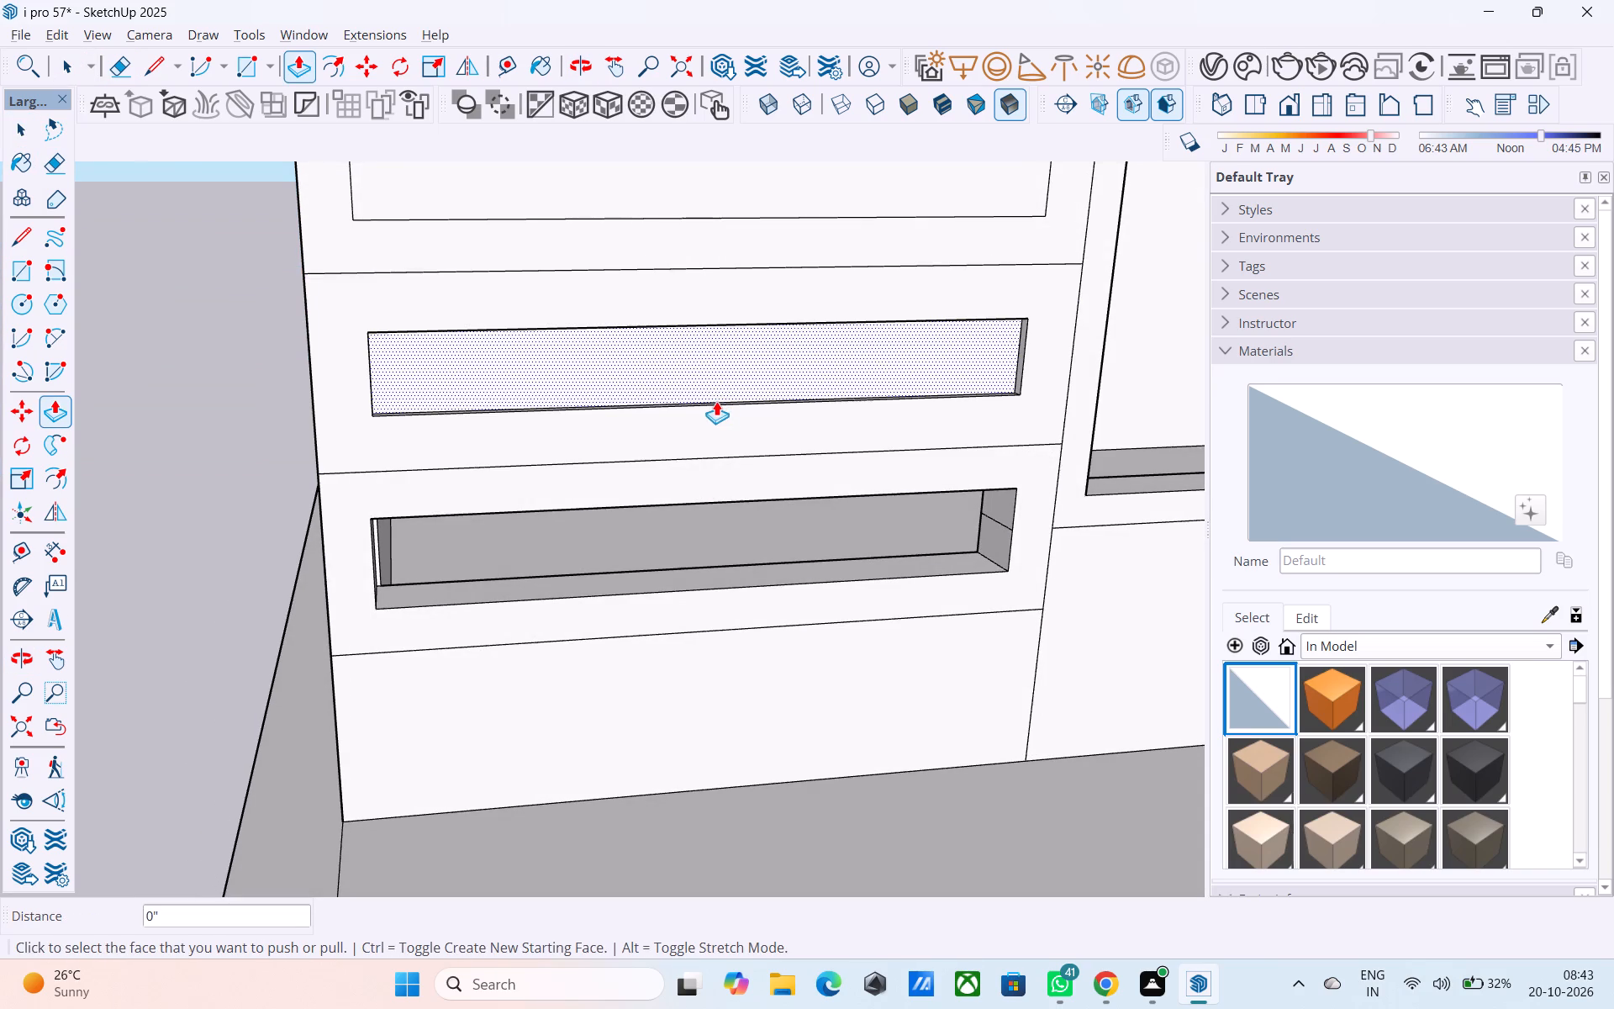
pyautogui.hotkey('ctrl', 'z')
# Push the inner rectangle of the second slot from the bottom 6" through the wall.
pyautogui.keyDown('shift'); pyautogui.moveTo(711, 413); pyautogui.dragTo(670, 559, button='middle'); pyautogui.keyUp('shift')
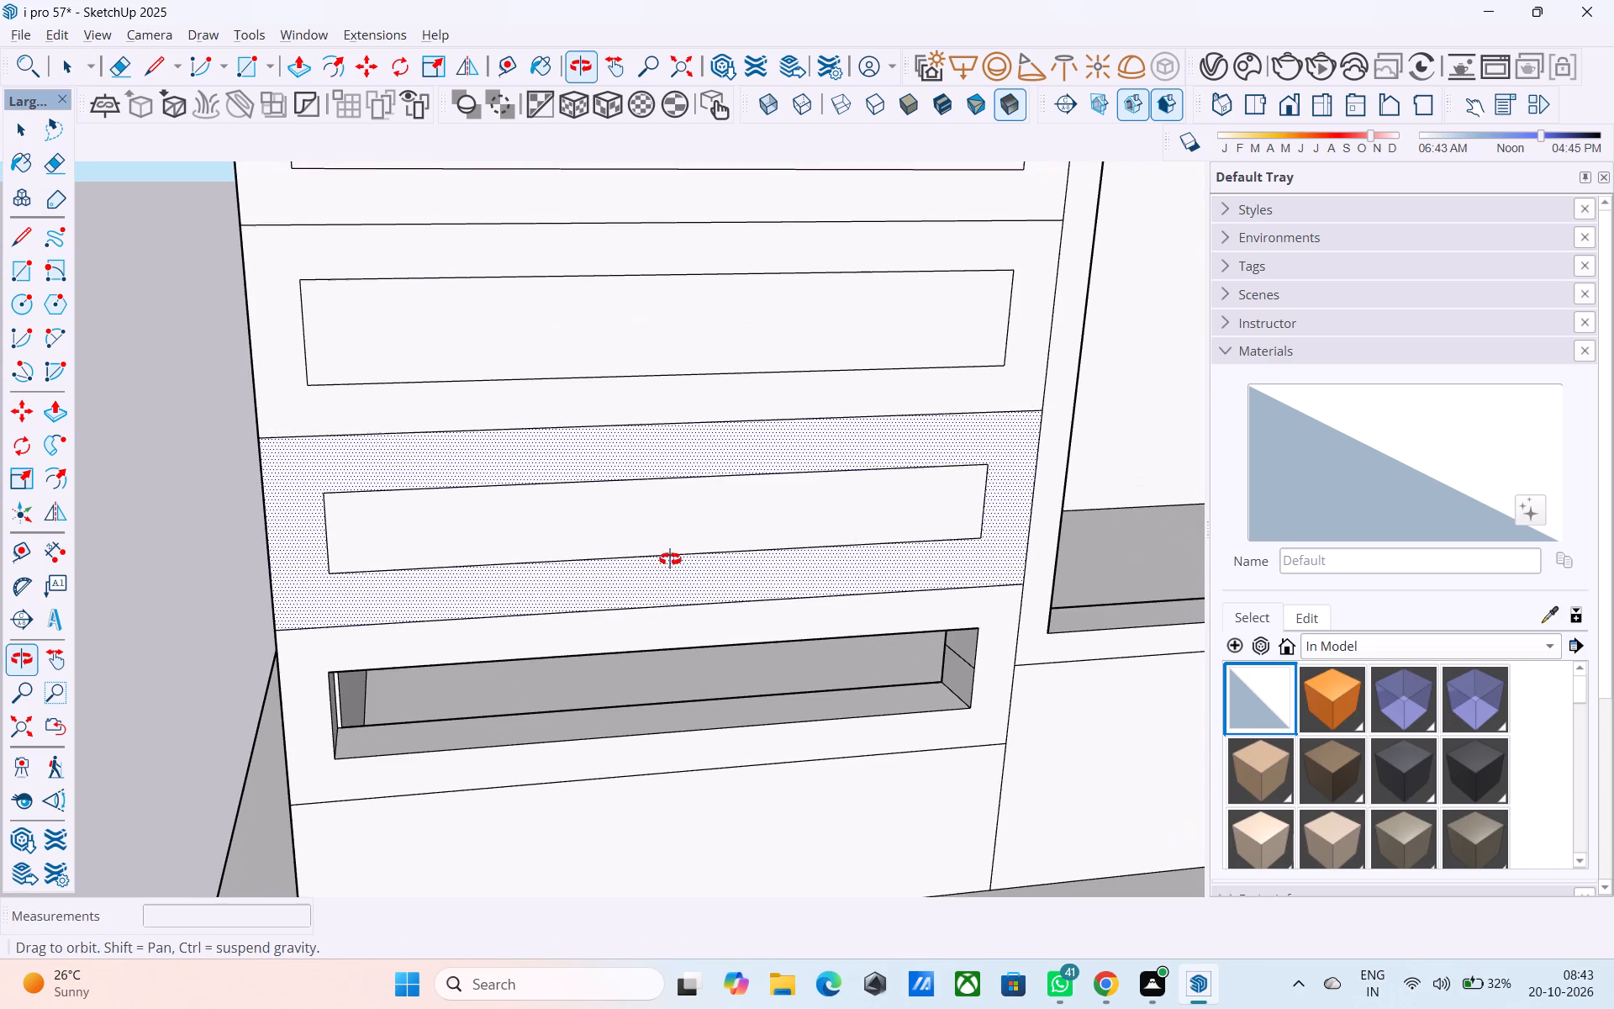
pyautogui.keyDown('shift'); pyautogui.moveTo(670, 559); pyautogui.dragTo(670, 558, button='middle'); pyautogui.keyUp('shift')
pyautogui.click(663, 526)
pyautogui.moveTo(631, 503); pyautogui.dragTo(596, 438, button='middle')
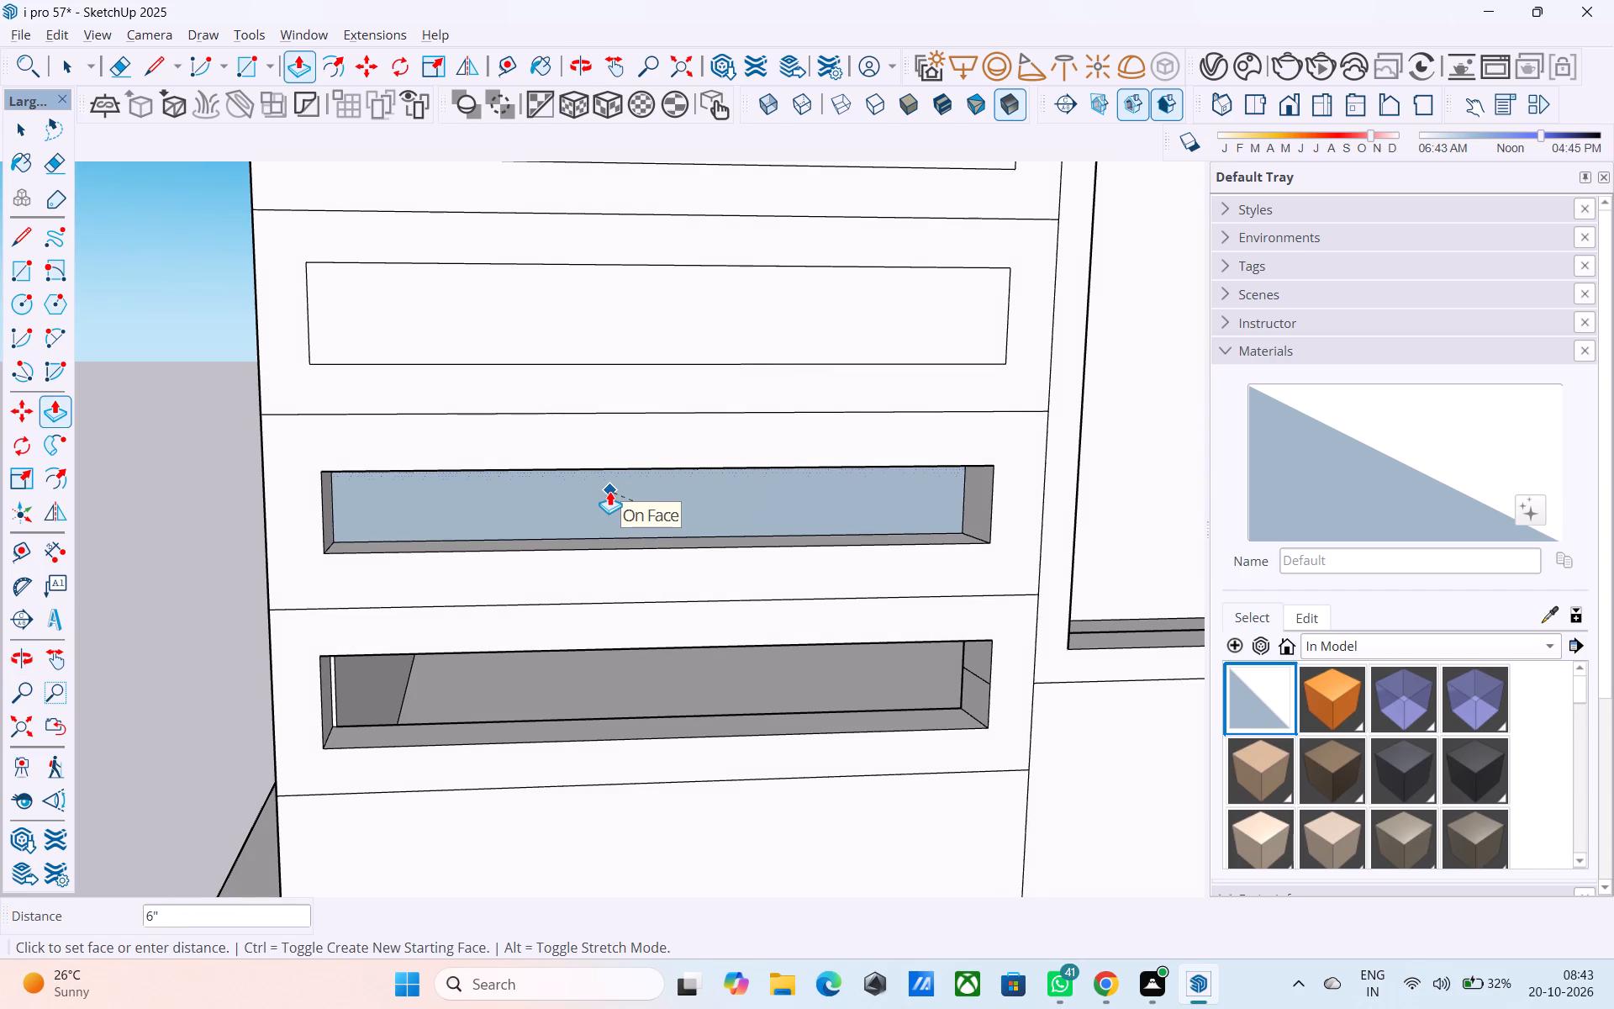
pyautogui.click(609, 491)
# Push the inner rectangles of the top three slots about 2 3/8" into the wall.
pyautogui.doubleClick(585, 336)
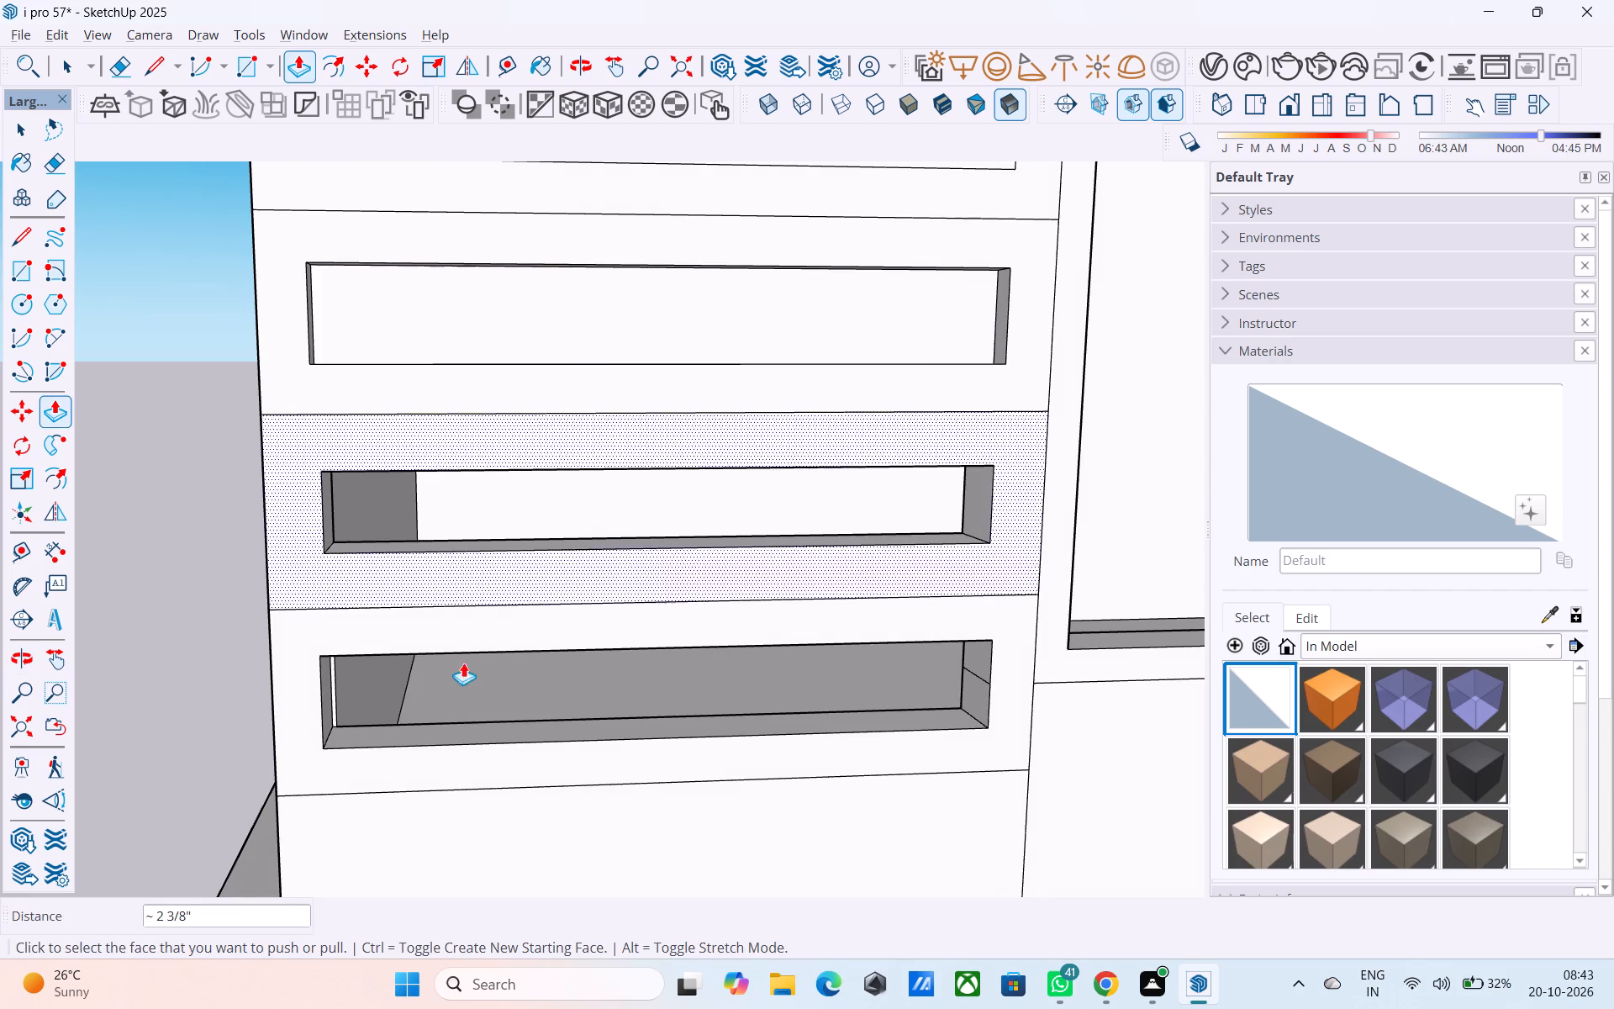
pyautogui.scroll(-7, 549, 441)
pyautogui.scroll(2, 581, 358)
pyautogui.doubleClick(580, 357)
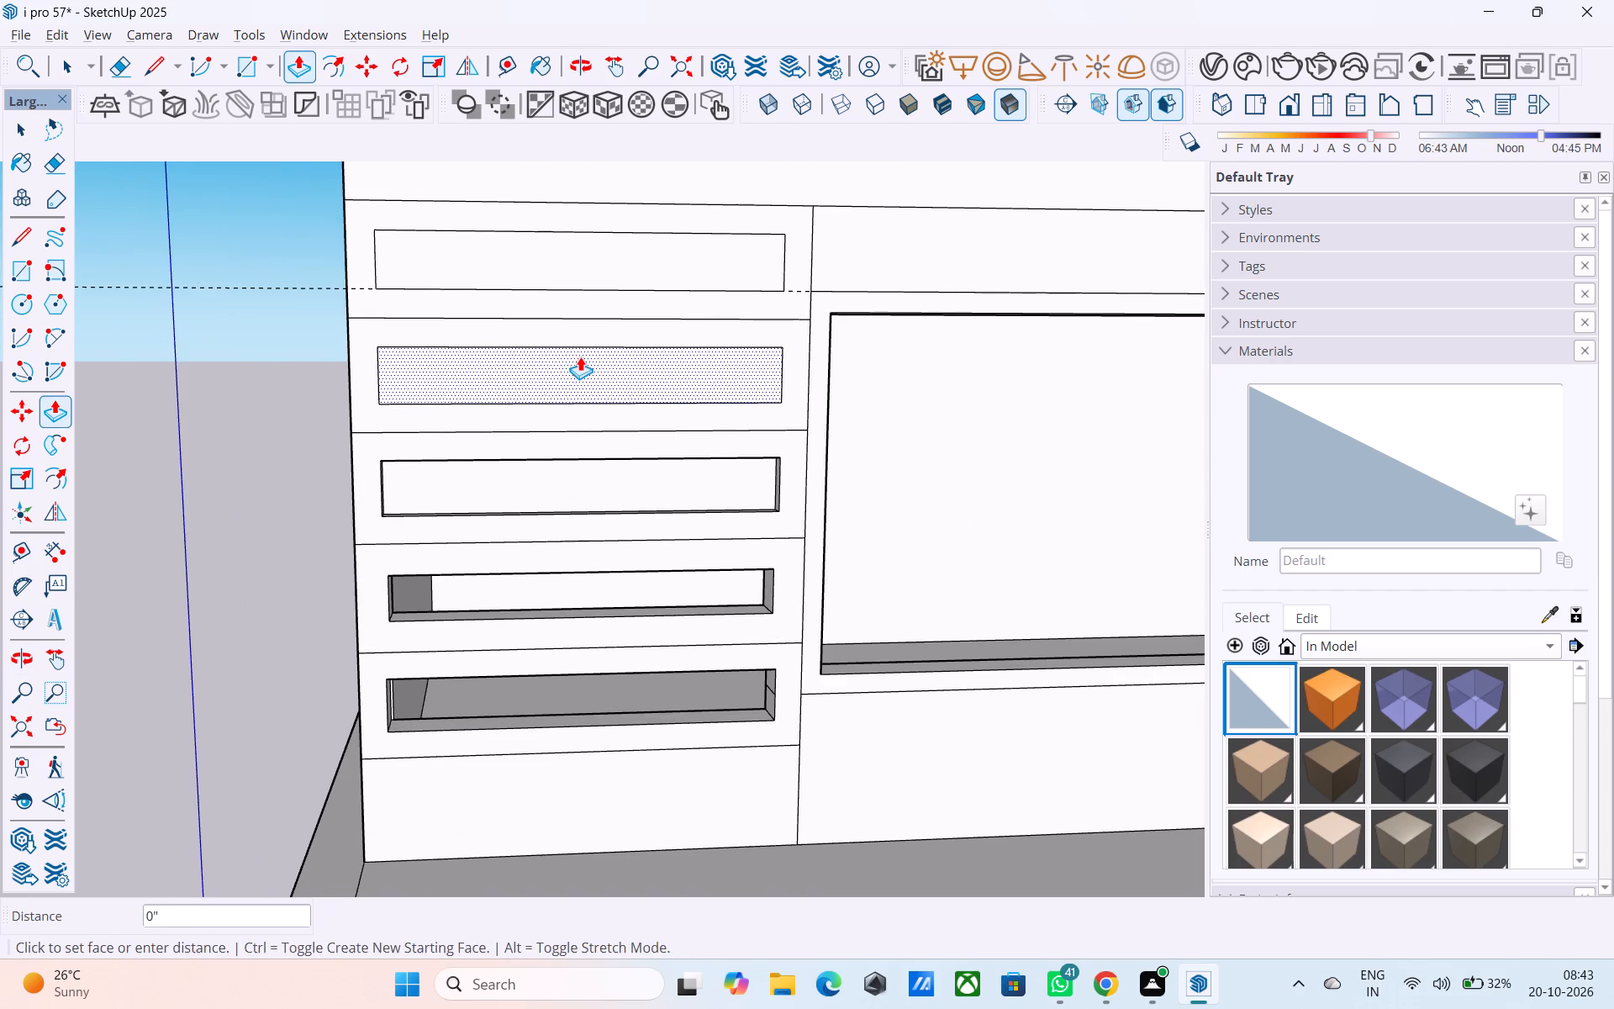
pyautogui.doubleClick(583, 258)
# Push the back face of the third slot from the bottom about 3 5/8" deeper into the wall.
pyautogui.scroll(1, 609, 541)
pyautogui.scroll(-1, 609, 541)
pyautogui.scroll(2, 609, 541)
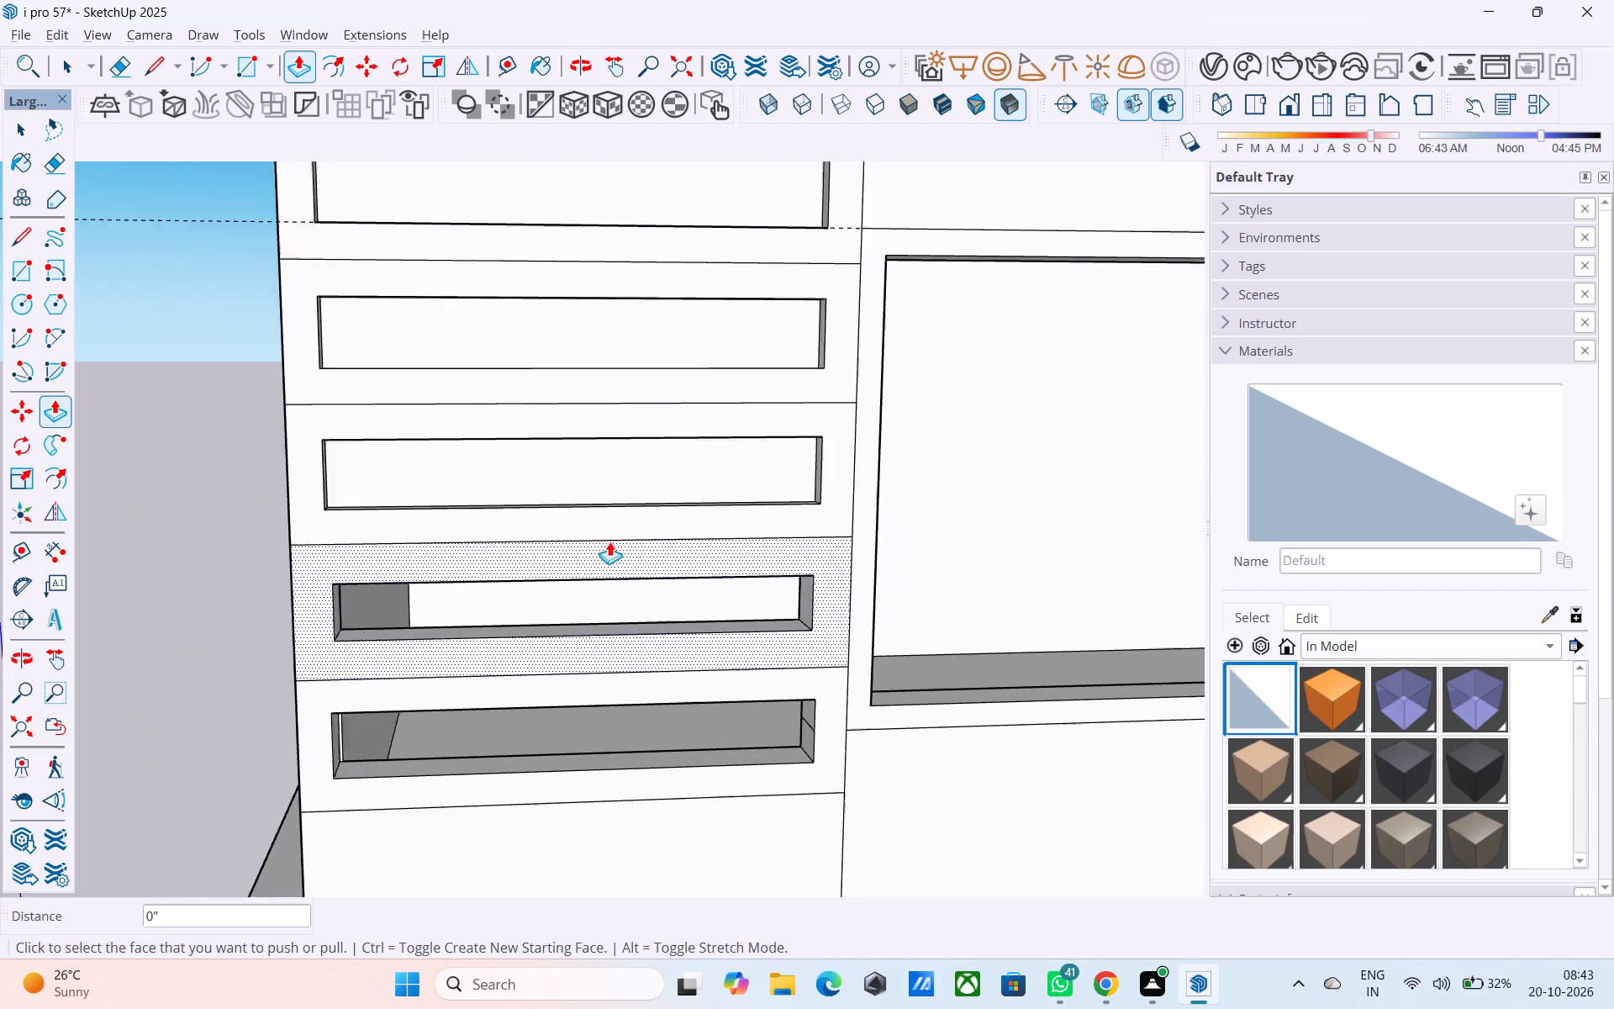
pyautogui.scroll(6, 609, 541)
pyautogui.click(601, 444)
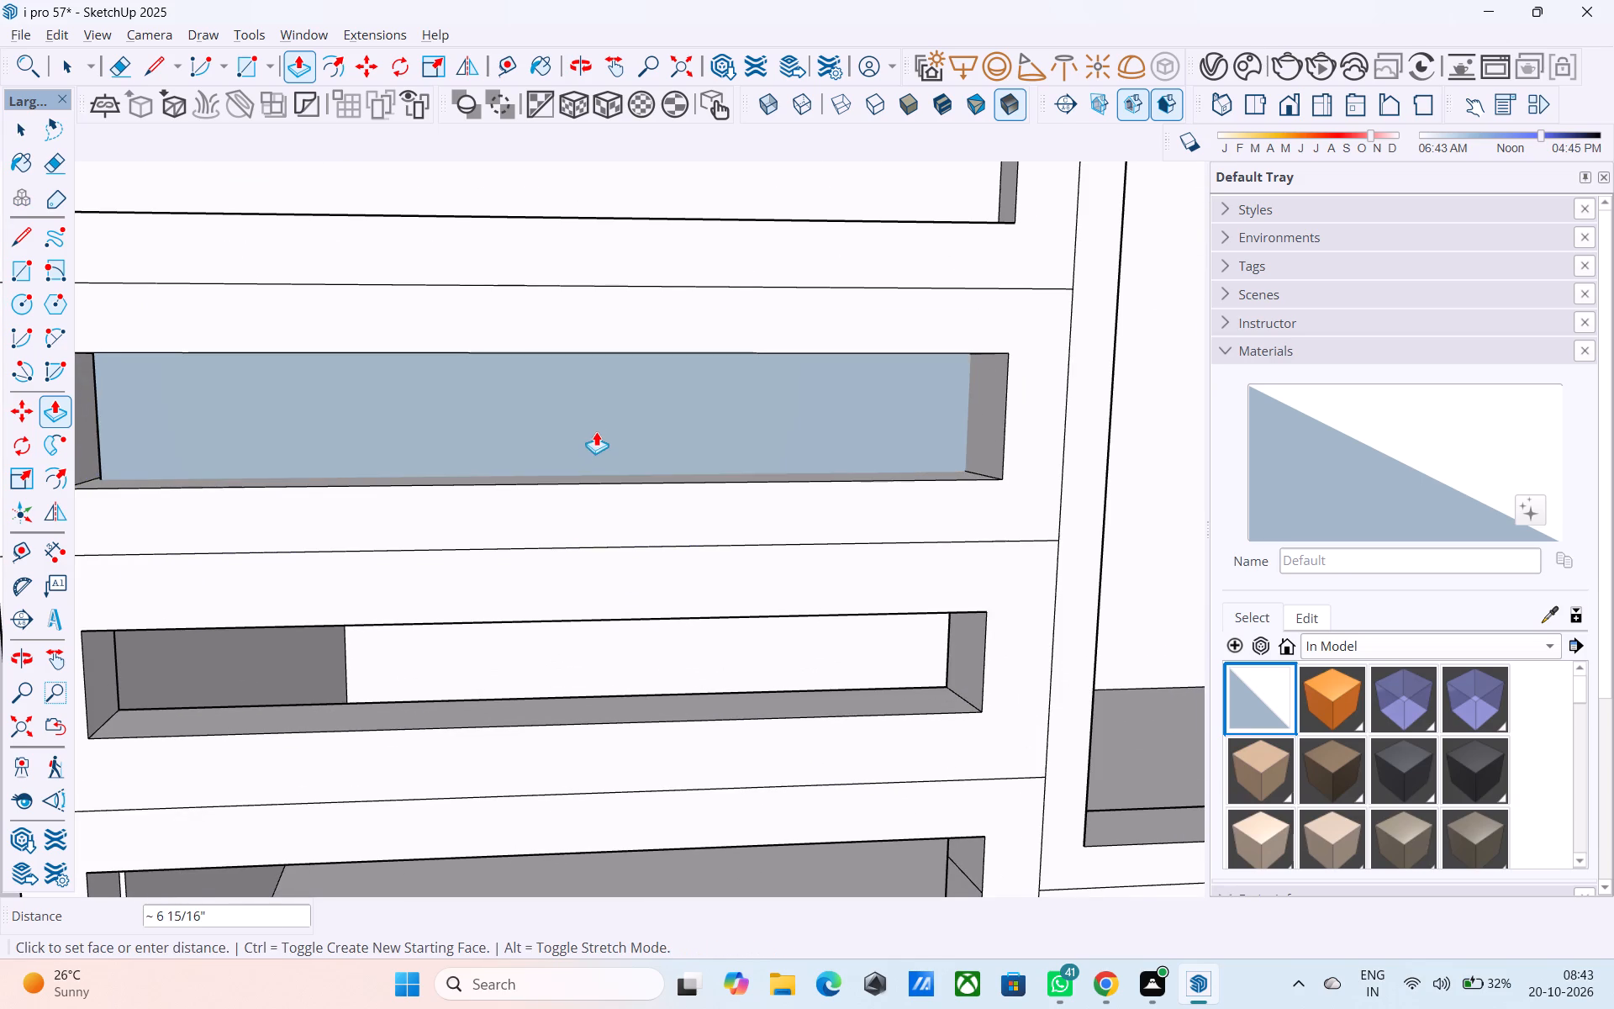
pyautogui.click(596, 429)
# Push the back face of the second slot from the top about 3 5/8" deeper into the wall.
pyautogui.scroll(-5, 520, 686)
pyautogui.scroll(3, 554, 457)
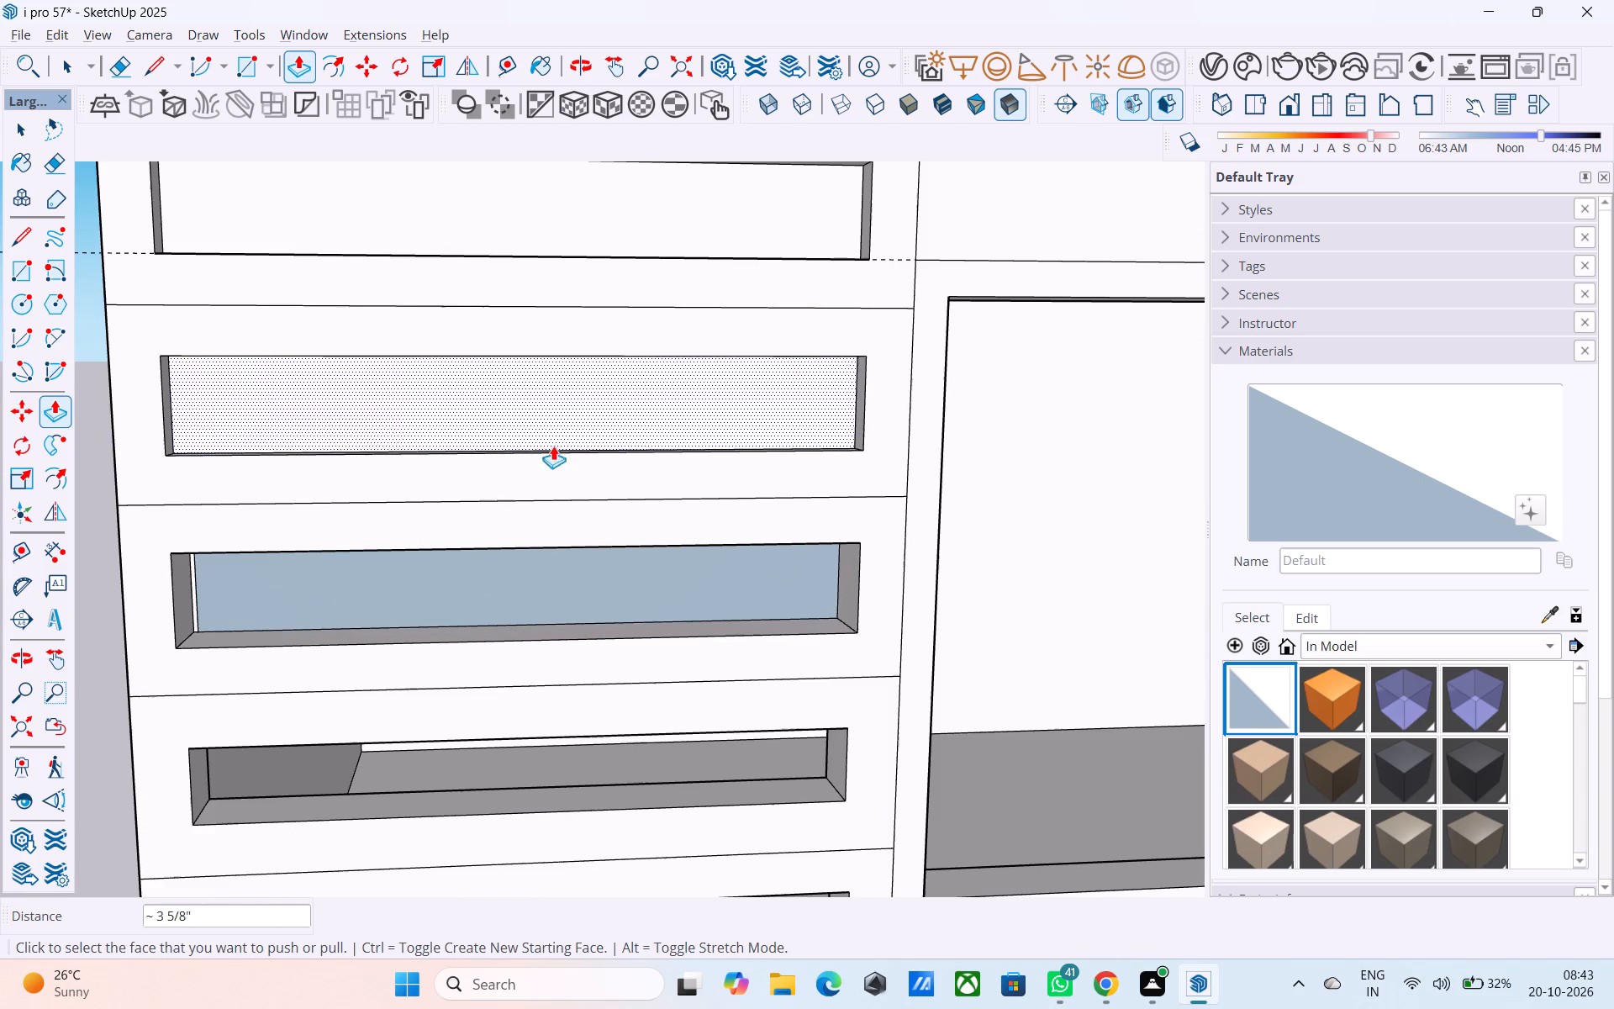
pyautogui.click(553, 436)
pyautogui.click(551, 415)
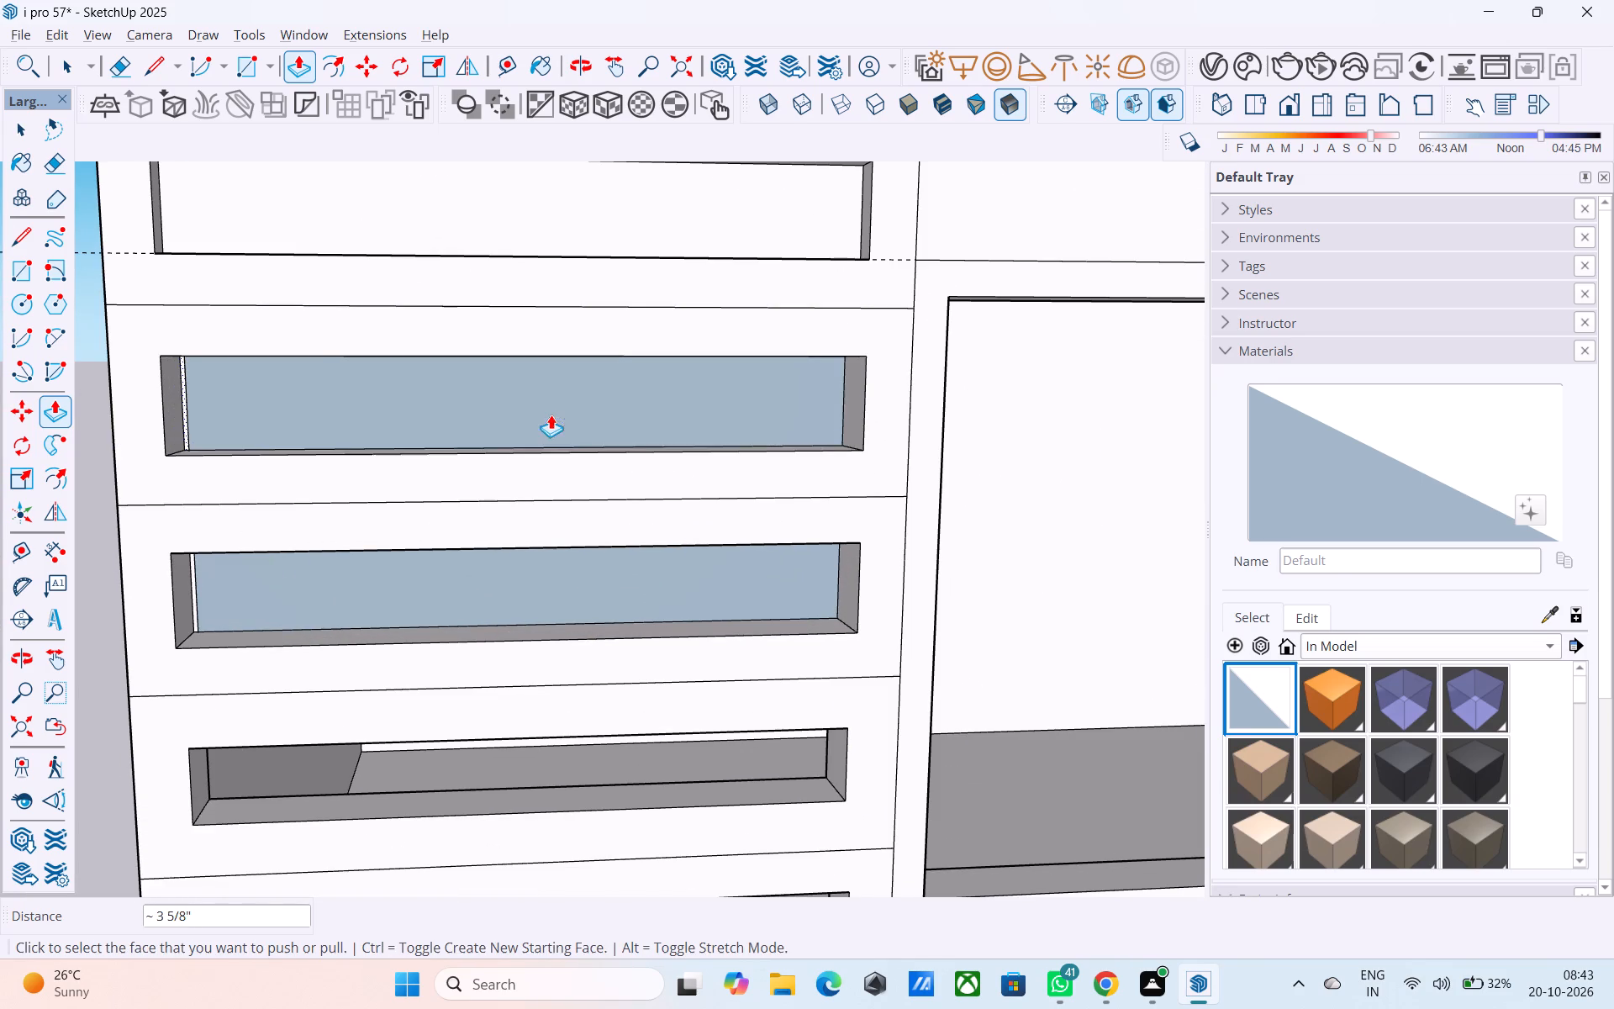
# Push the back face of the top slot about 3 5/8" deeper into the front ground-floor wall.
pyautogui.click(555, 237)
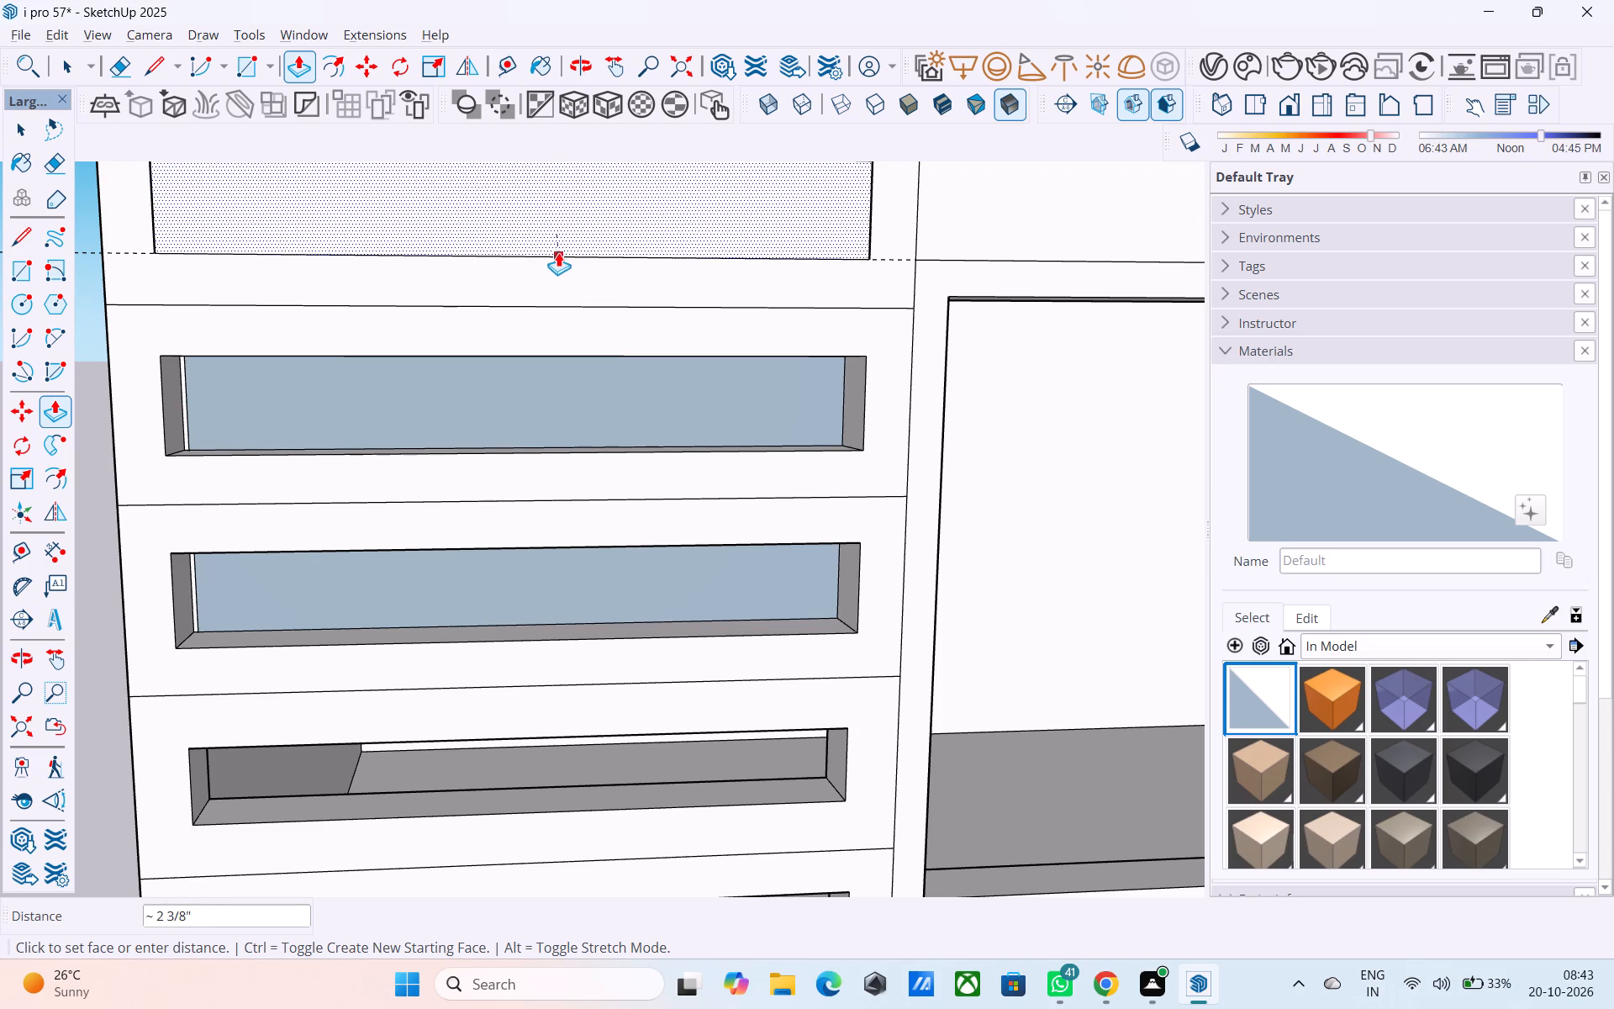
pyautogui.scroll(1, 597, 238)
pyautogui.moveTo(627, 234); pyautogui.dragTo(361, 268, button='middle')
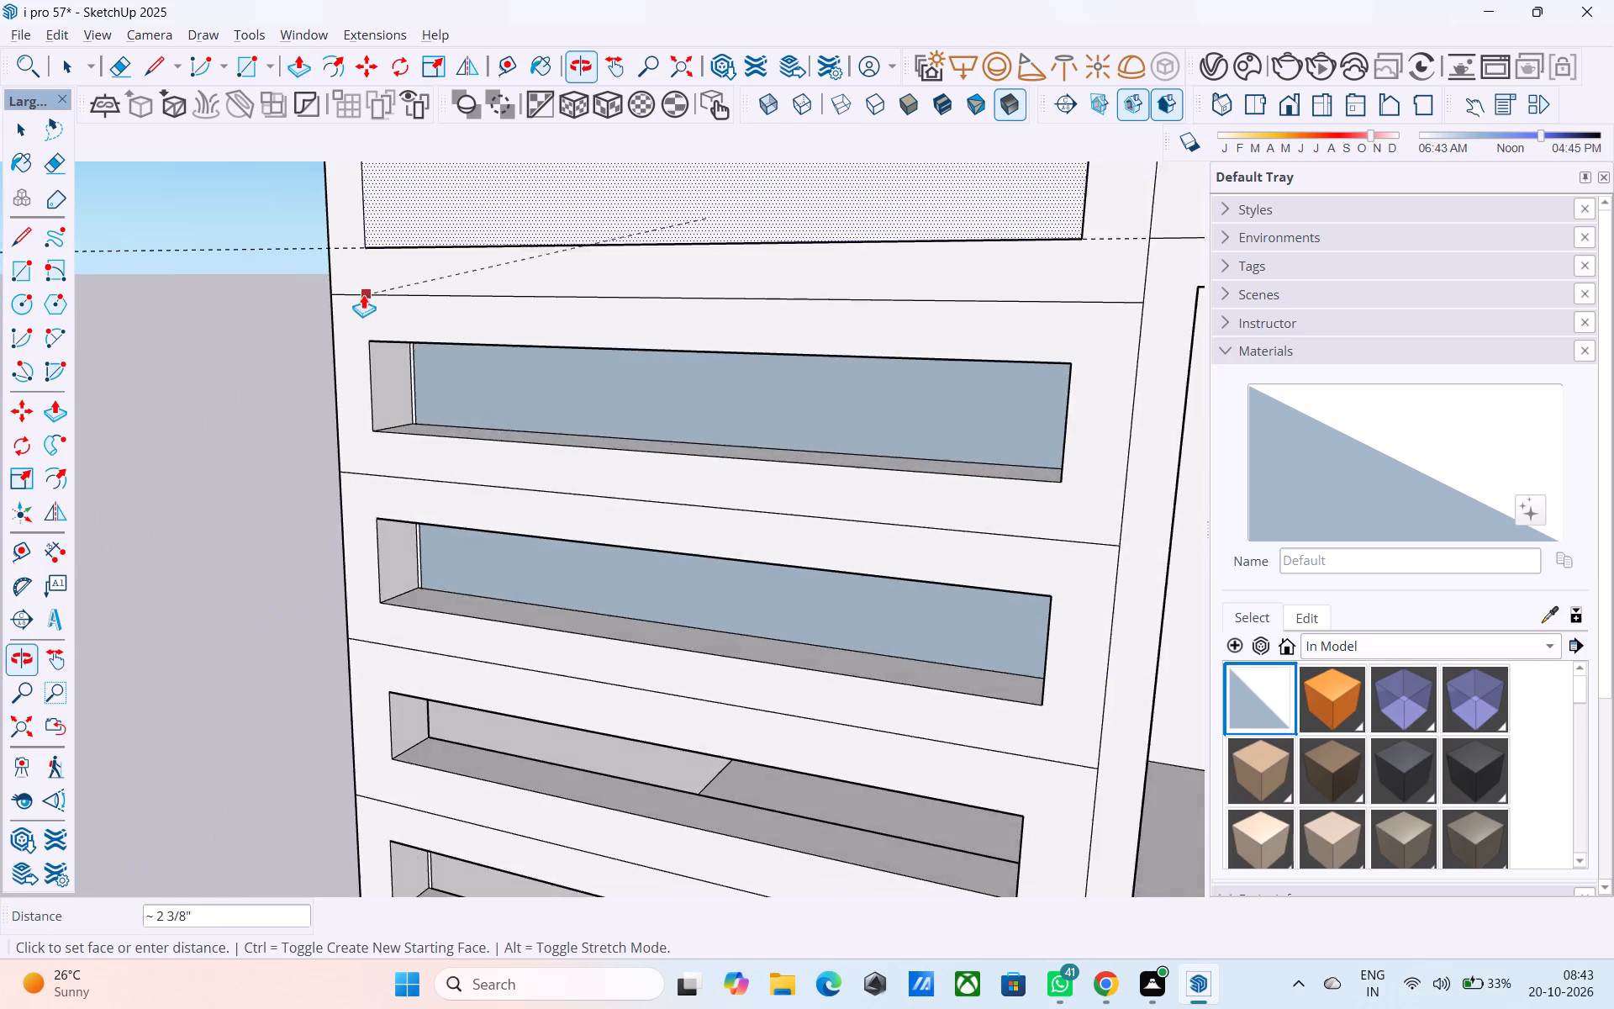
pyautogui.scroll(-8, 342, 330)
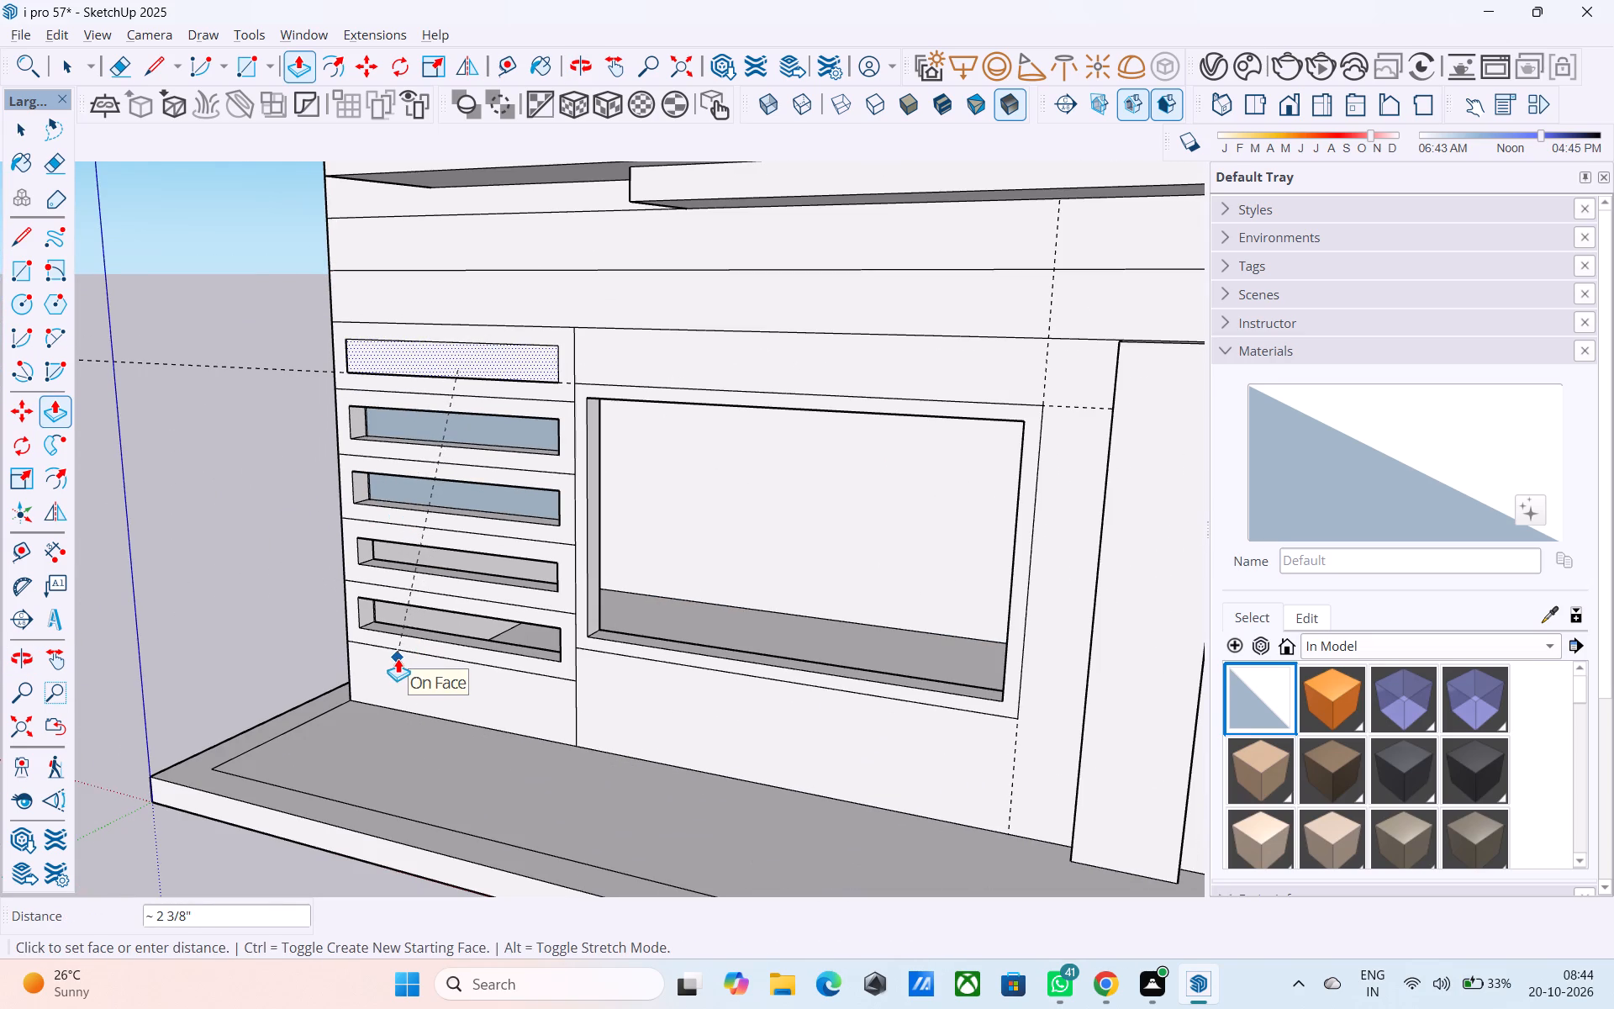
pyautogui.scroll(-3, 543, 961)
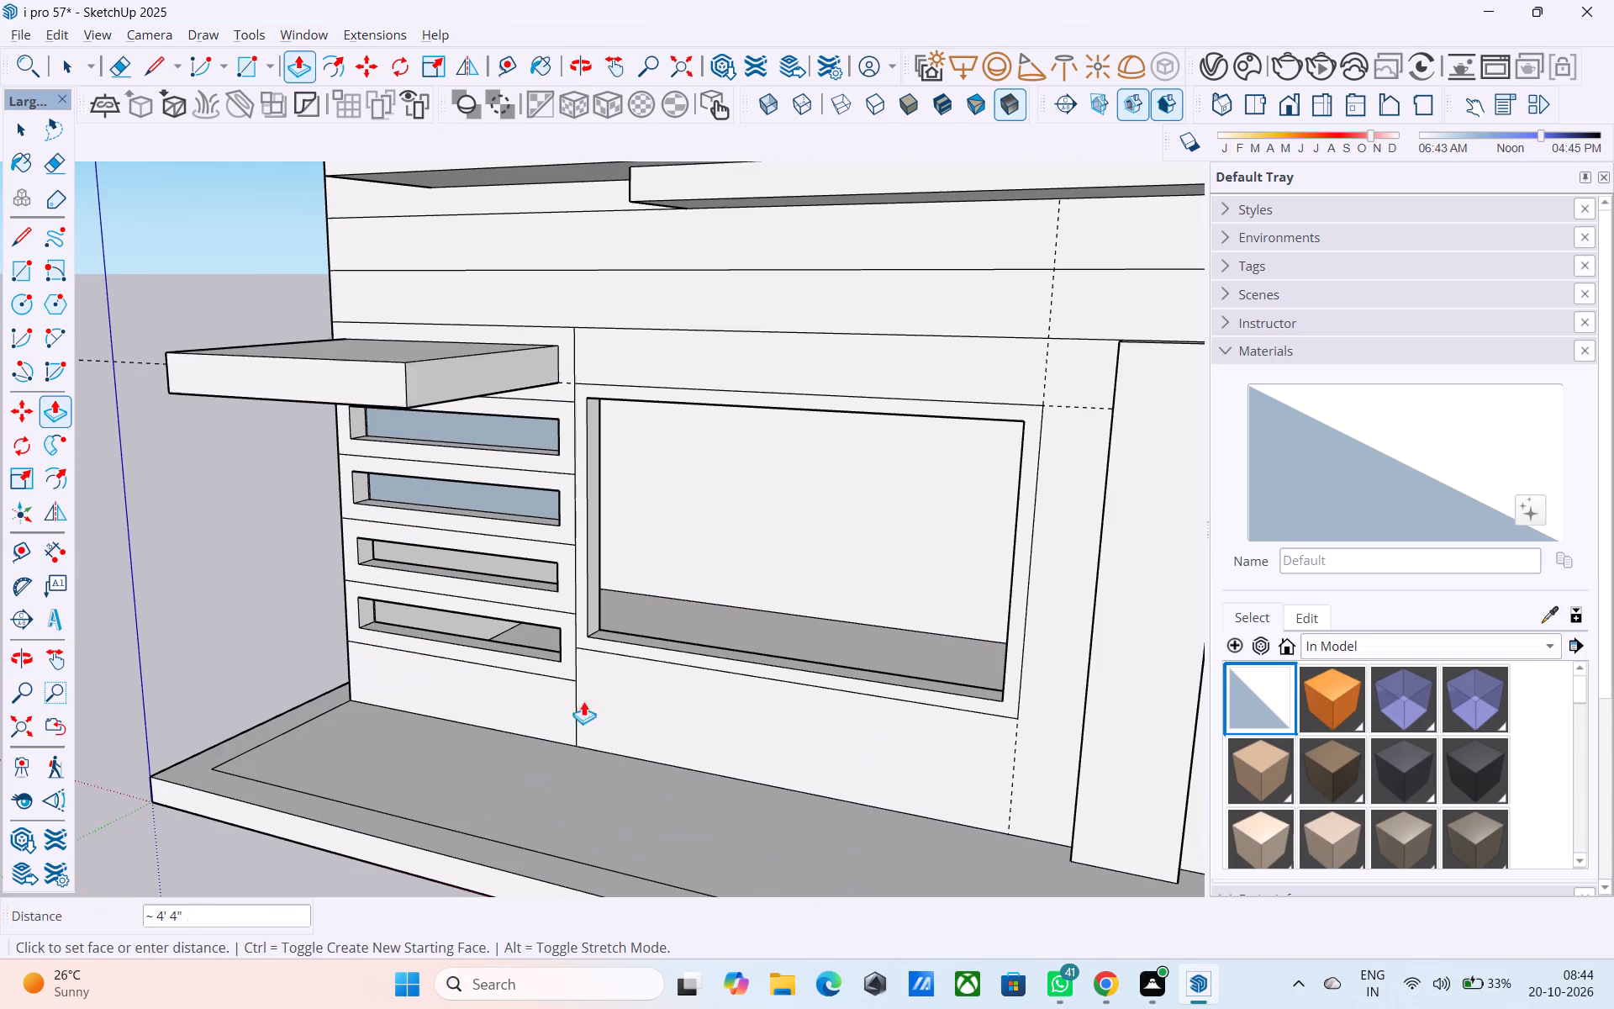
pyautogui.scroll(-4, 521, 652)
pyautogui.scroll(19, 493, 431)
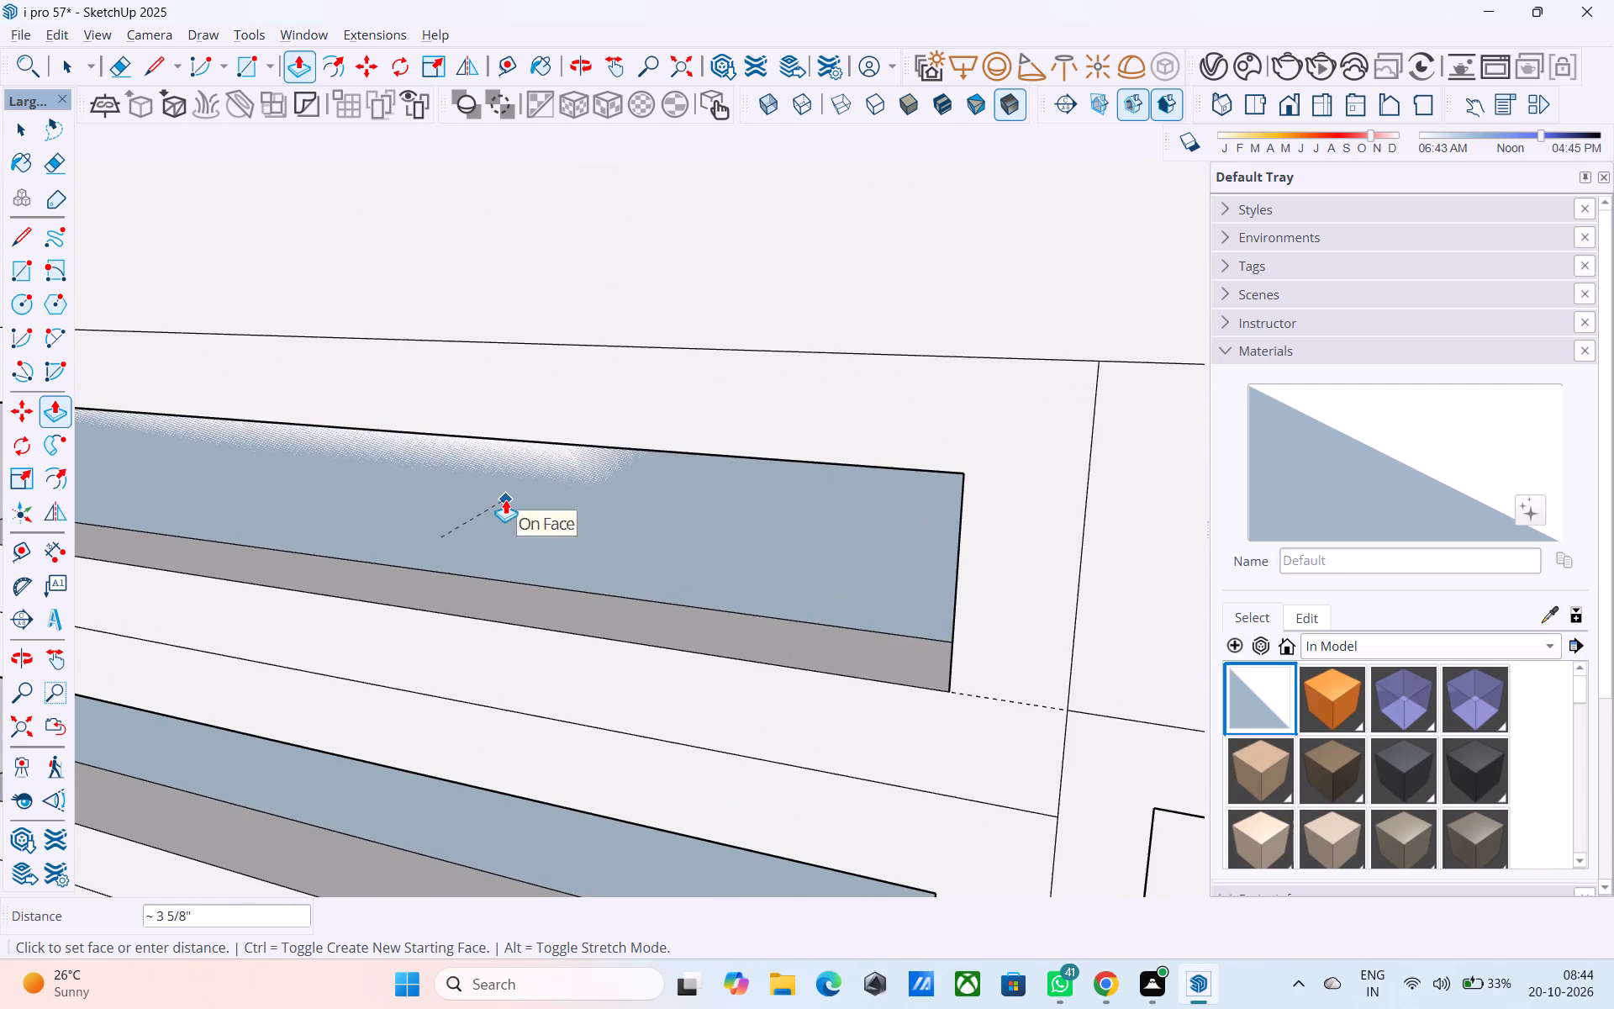
pyautogui.click(505, 499)
# Delete the back faces closing the top three slots so they open through the wall.
pyautogui.moveTo(504, 512); pyautogui.dragTo(479, 452, button='middle')
pyautogui.scroll(-10, 490, 456)
pyautogui.moveTo(600, 594); pyautogui.dragTo(481, 467, button='middle')
pyautogui.scroll(3, 498, 483)
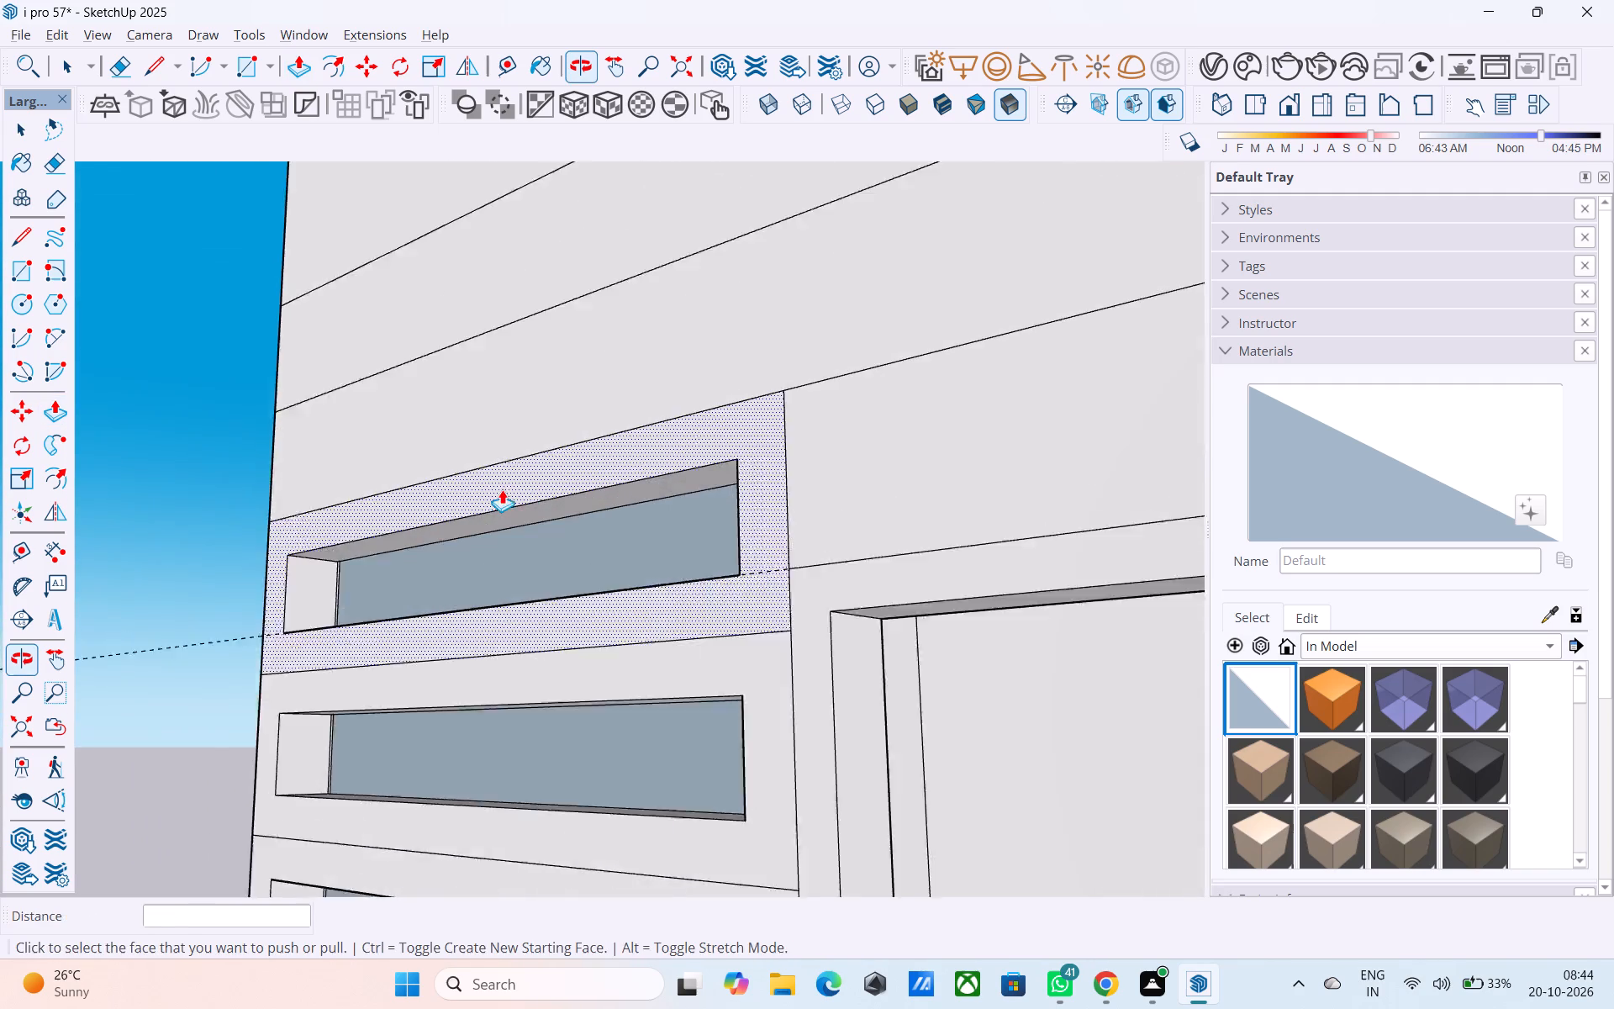
pyautogui.scroll(5, 502, 489)
pyautogui.moveTo(560, 596); pyautogui.dragTo(518, 573, button='middle')
pyautogui.press('space')
pyautogui.click(546, 589)
pyautogui.moveTo(551, 592); pyautogui.dragTo(549, 592, button='middle')
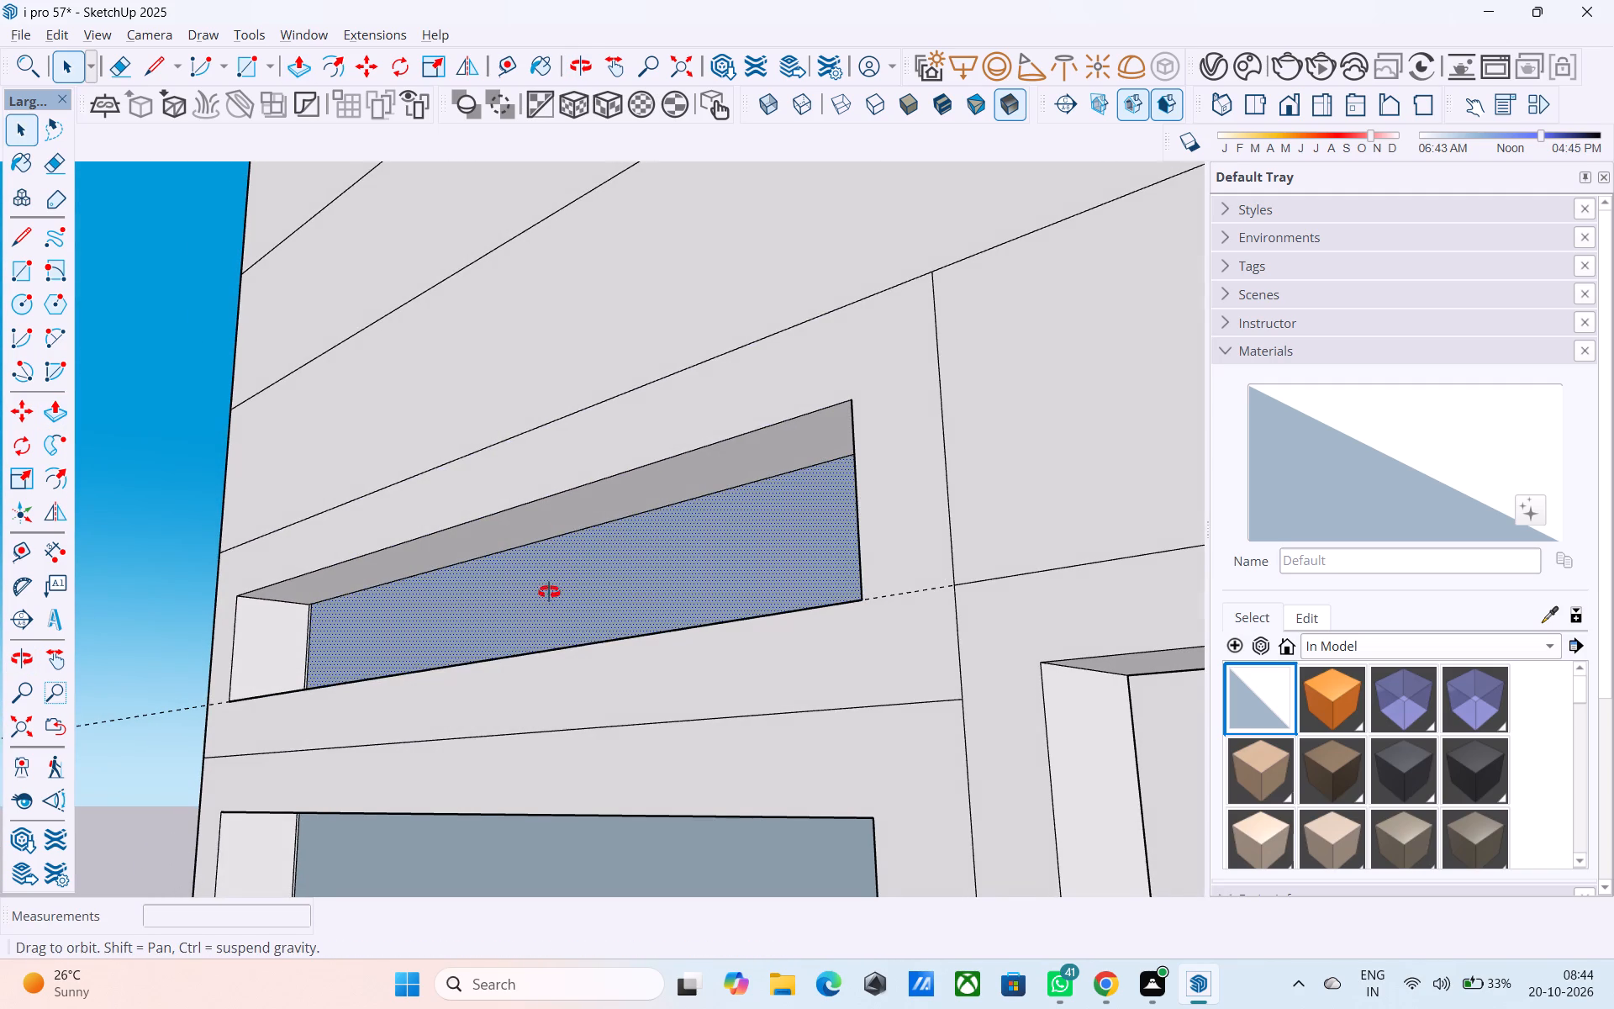
pyautogui.moveTo(549, 592); pyautogui.dragTo(114, 621, button='middle')
pyautogui.press('Delete')
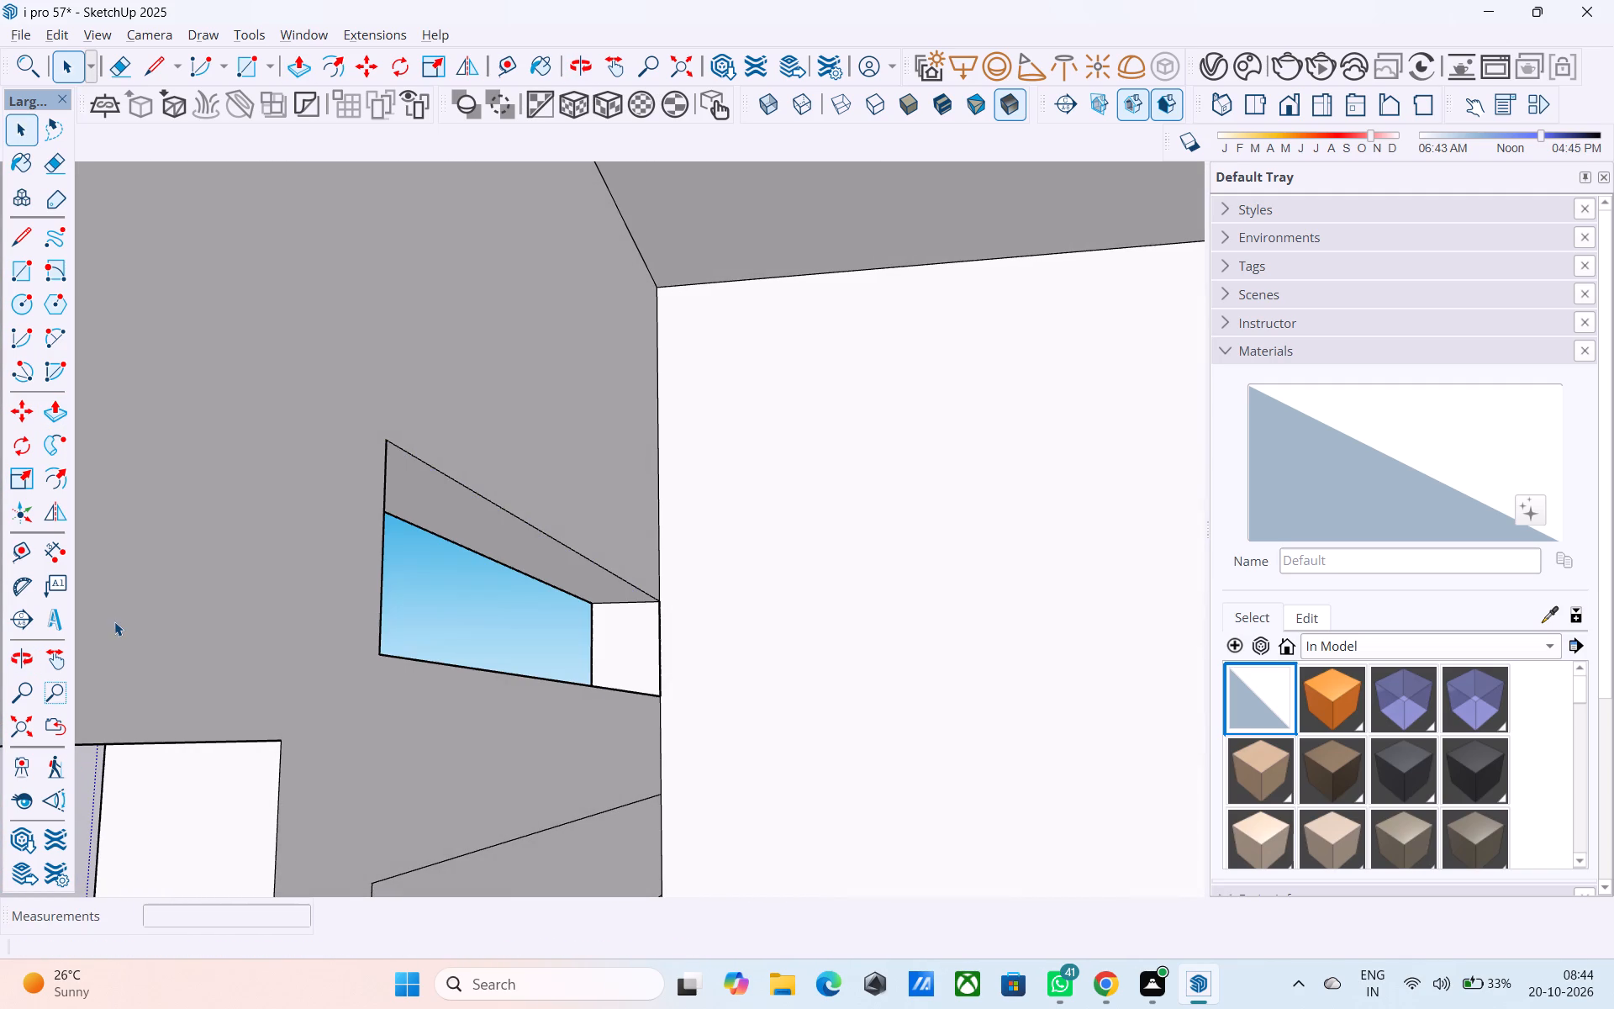
pyautogui.click(540, 860)
pyautogui.press('Delete')
pyautogui.scroll(-5, 525, 554)
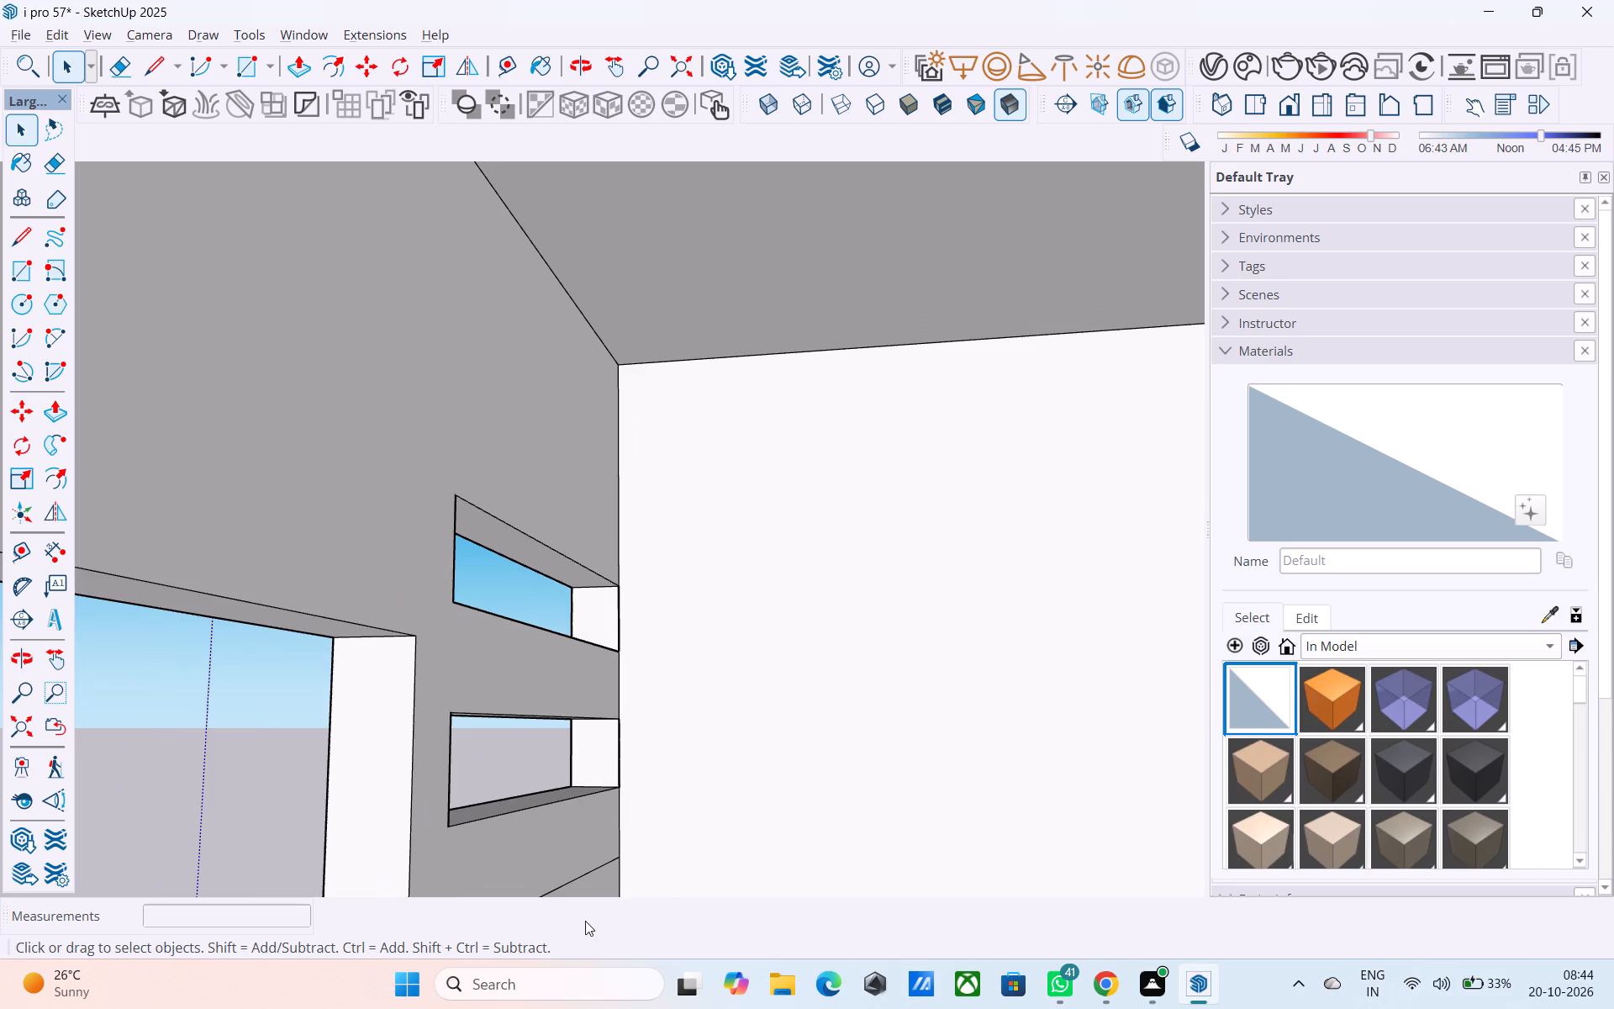
pyautogui.click(596, 888)
pyautogui.press('Delete')
# Push the top slot's end face nearest the wide window 1' inward to shorten the slot.
pyautogui.moveTo(603, 830); pyautogui.dragTo(1299, 664, button='middle')
pyautogui.scroll(-10, 810, 614)
pyautogui.moveTo(692, 561); pyautogui.dragTo(727, 655, button='middle')
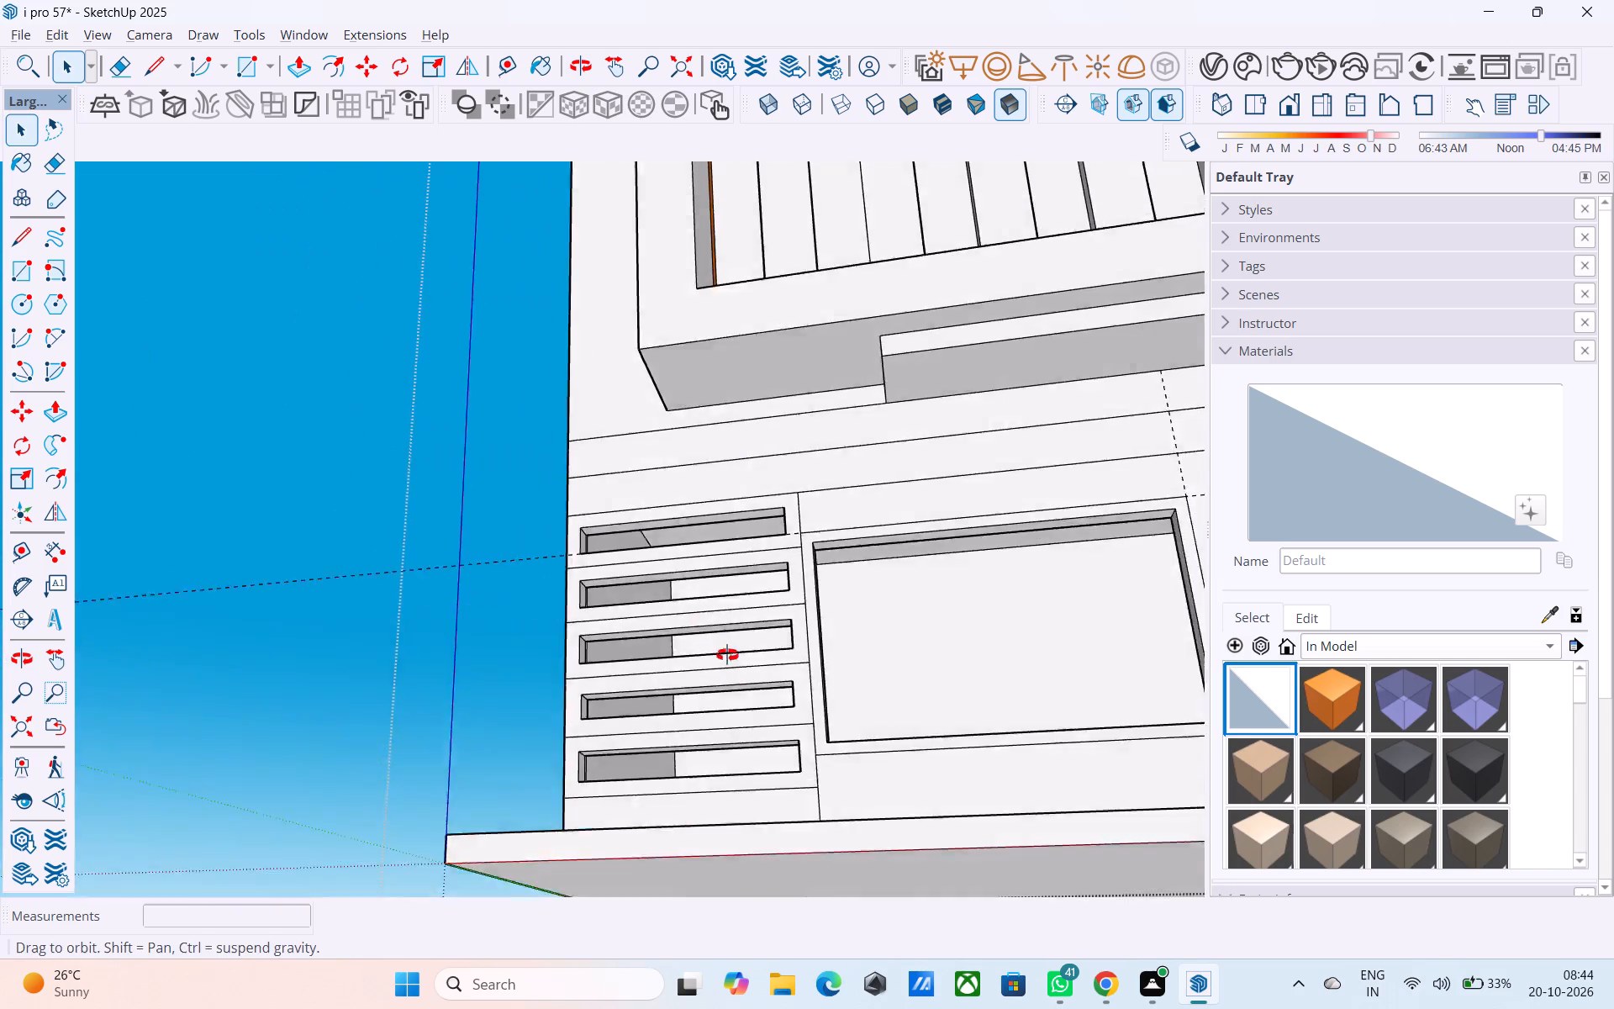
pyautogui.moveTo(727, 655); pyautogui.dragTo(766, 832, button='middle')
pyautogui.scroll(-5, 670, 771)
pyautogui.scroll(-5, 465, 552)
pyautogui.moveTo(729, 372); pyautogui.dragTo(733, 467, button='middle')
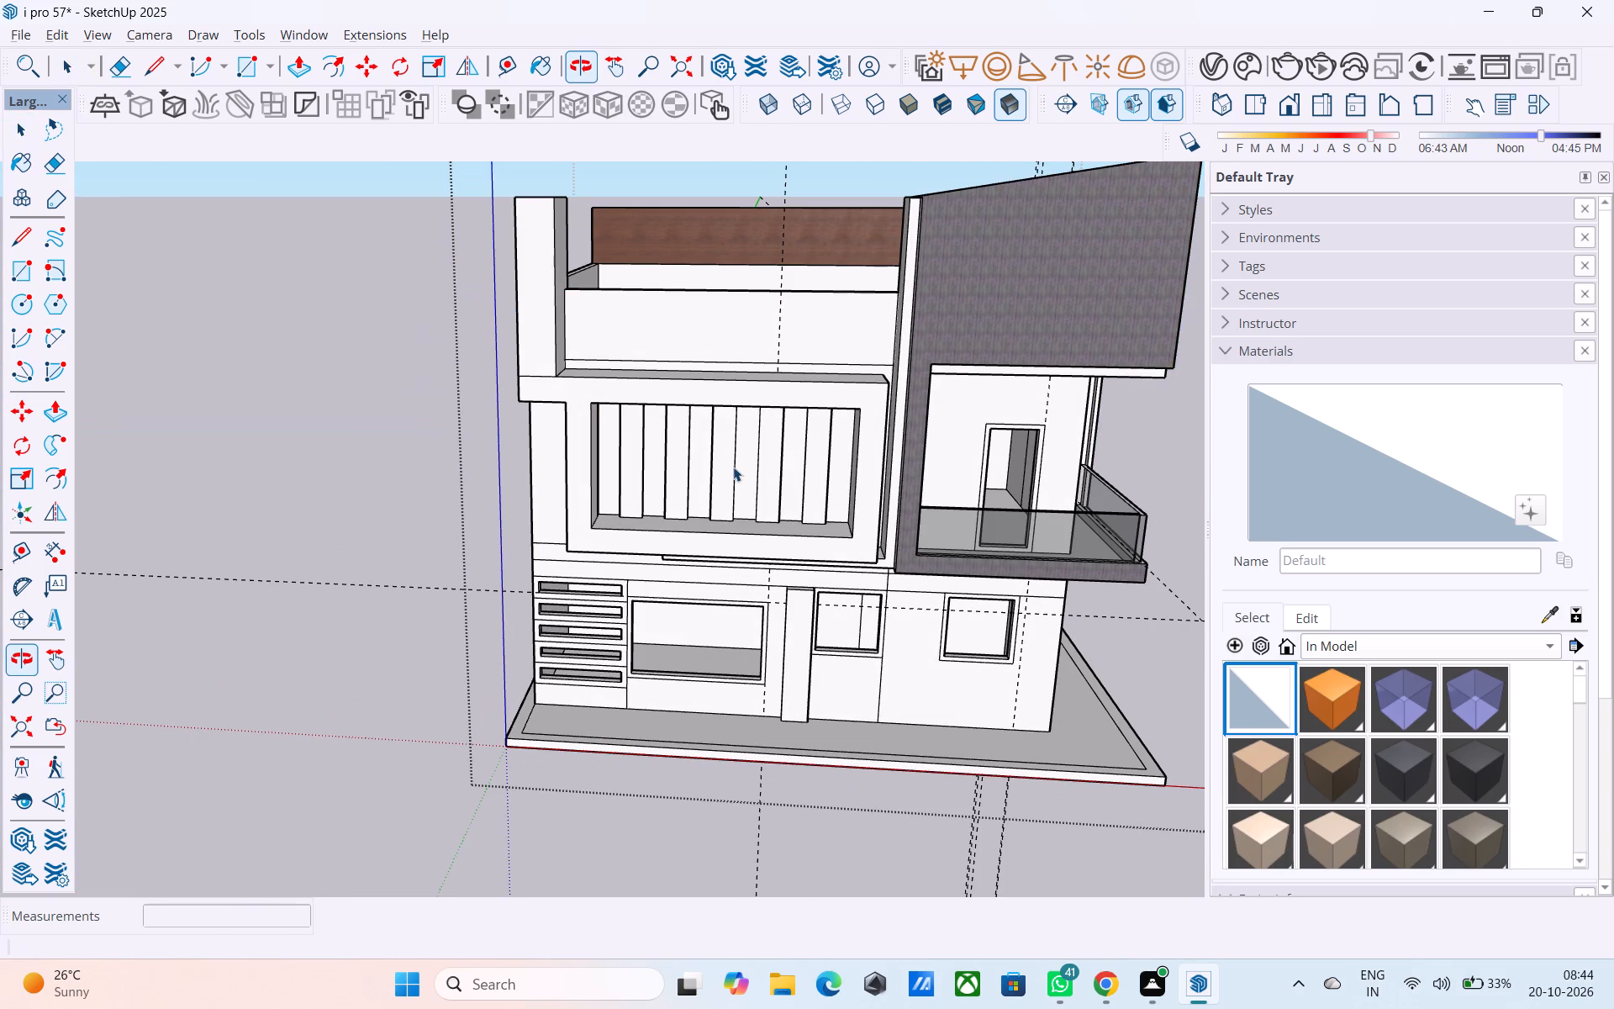
pyautogui.scroll(-2, 577, 628)
pyautogui.scroll(12, 577, 594)
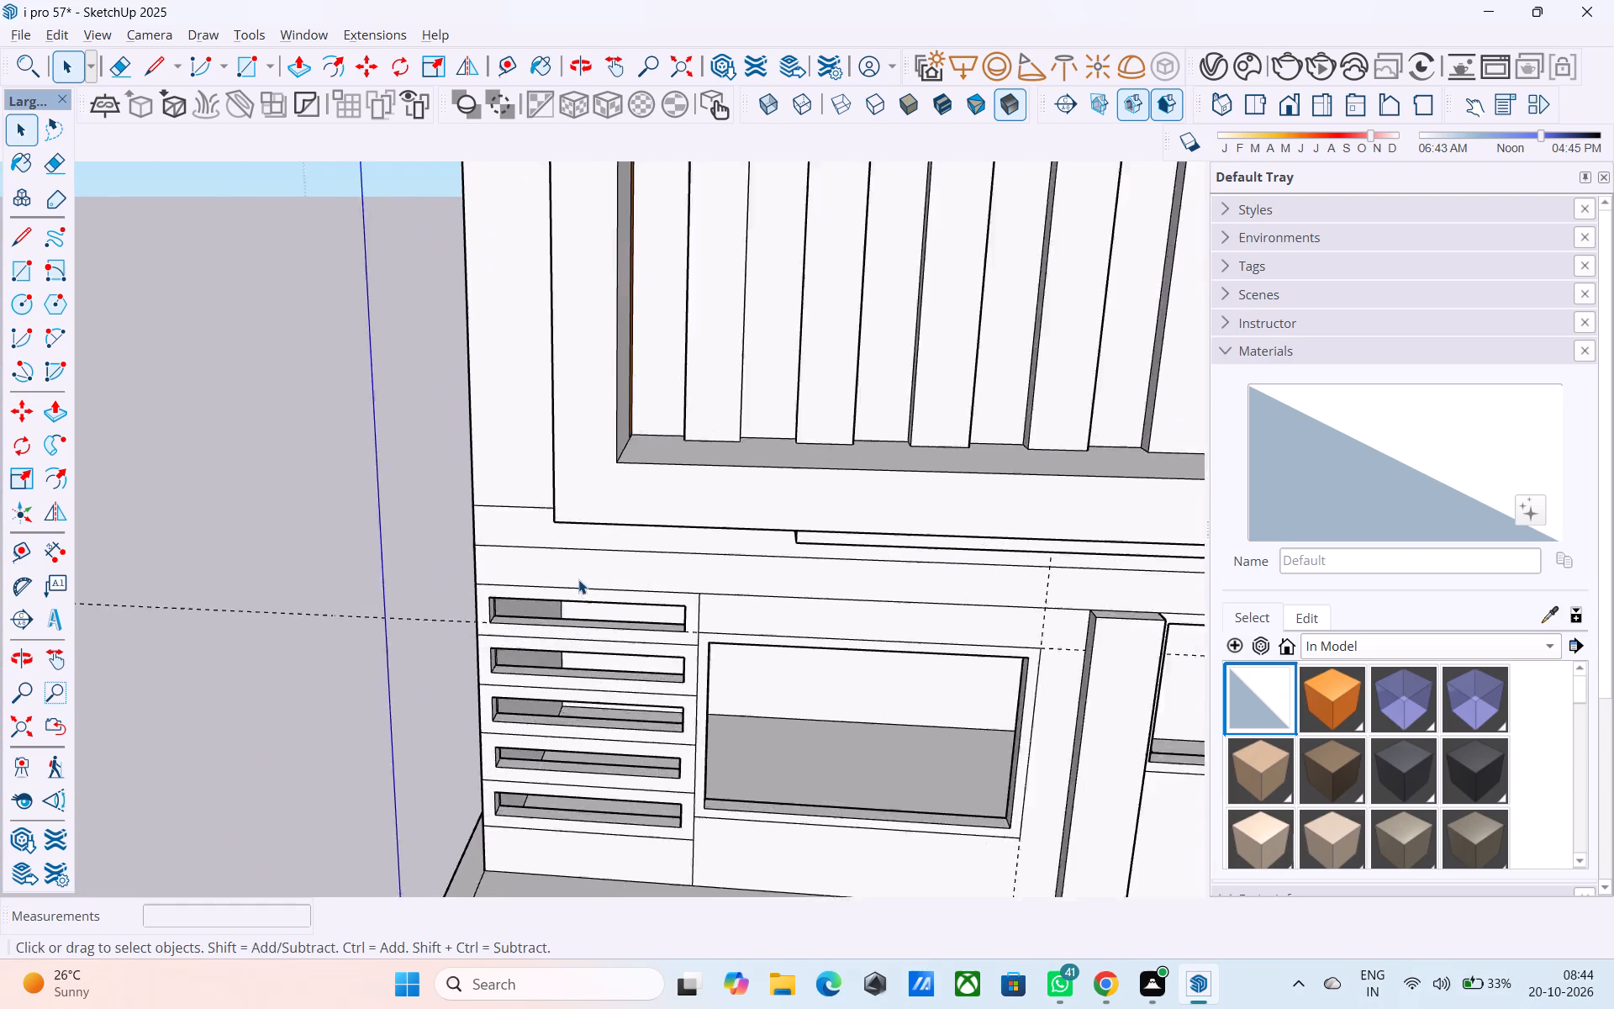
pyautogui.scroll(2, 578, 579)
pyautogui.moveTo(637, 610); pyautogui.dragTo(988, 536, button='middle')
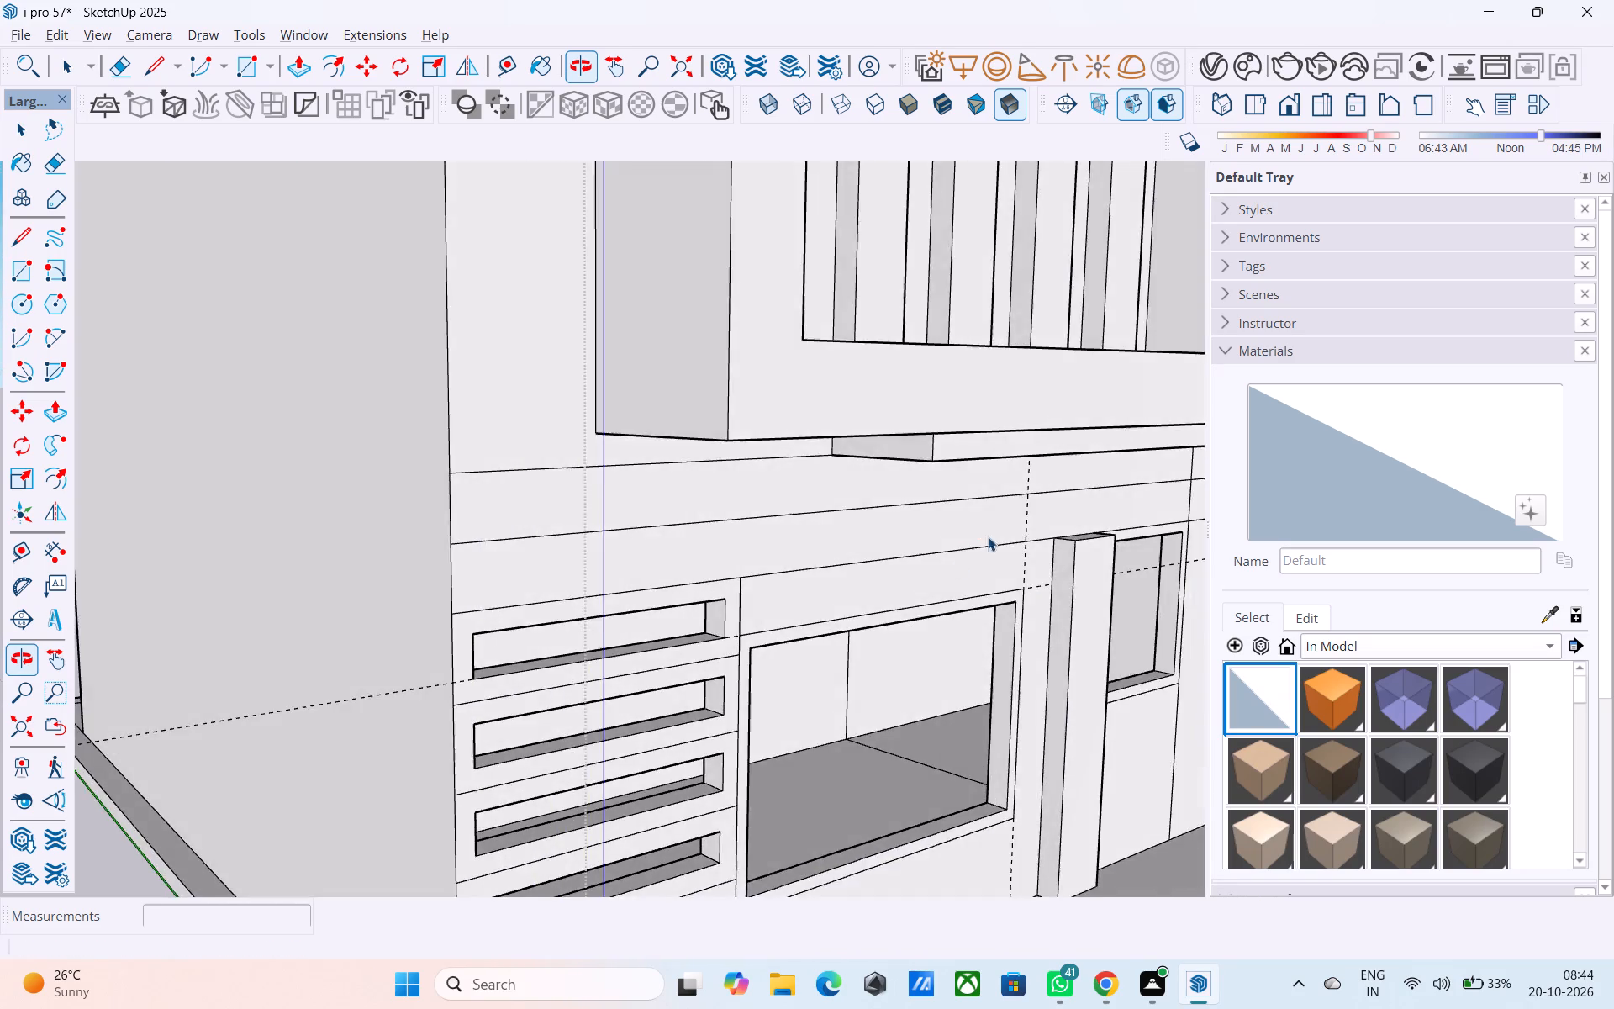
pyautogui.scroll(3, 632, 628)
pyautogui.click(777, 609)
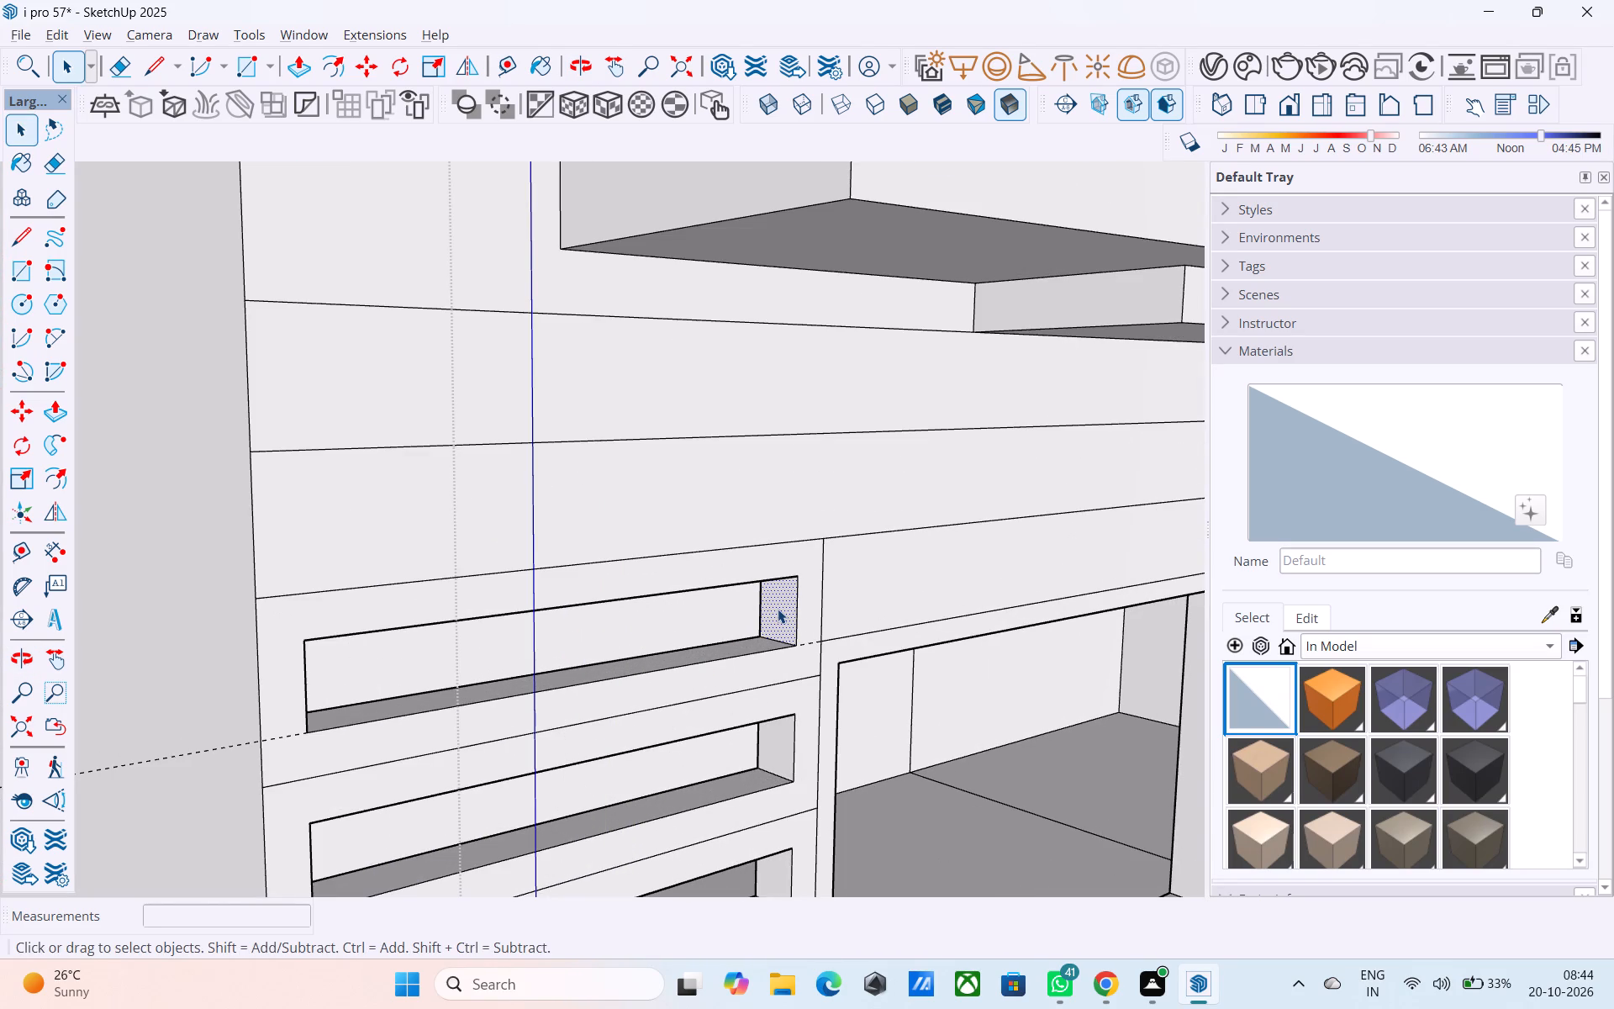
pyautogui.press('p')
pyautogui.click(778, 609)
pyautogui.write("1'")
pyautogui.press('Return')
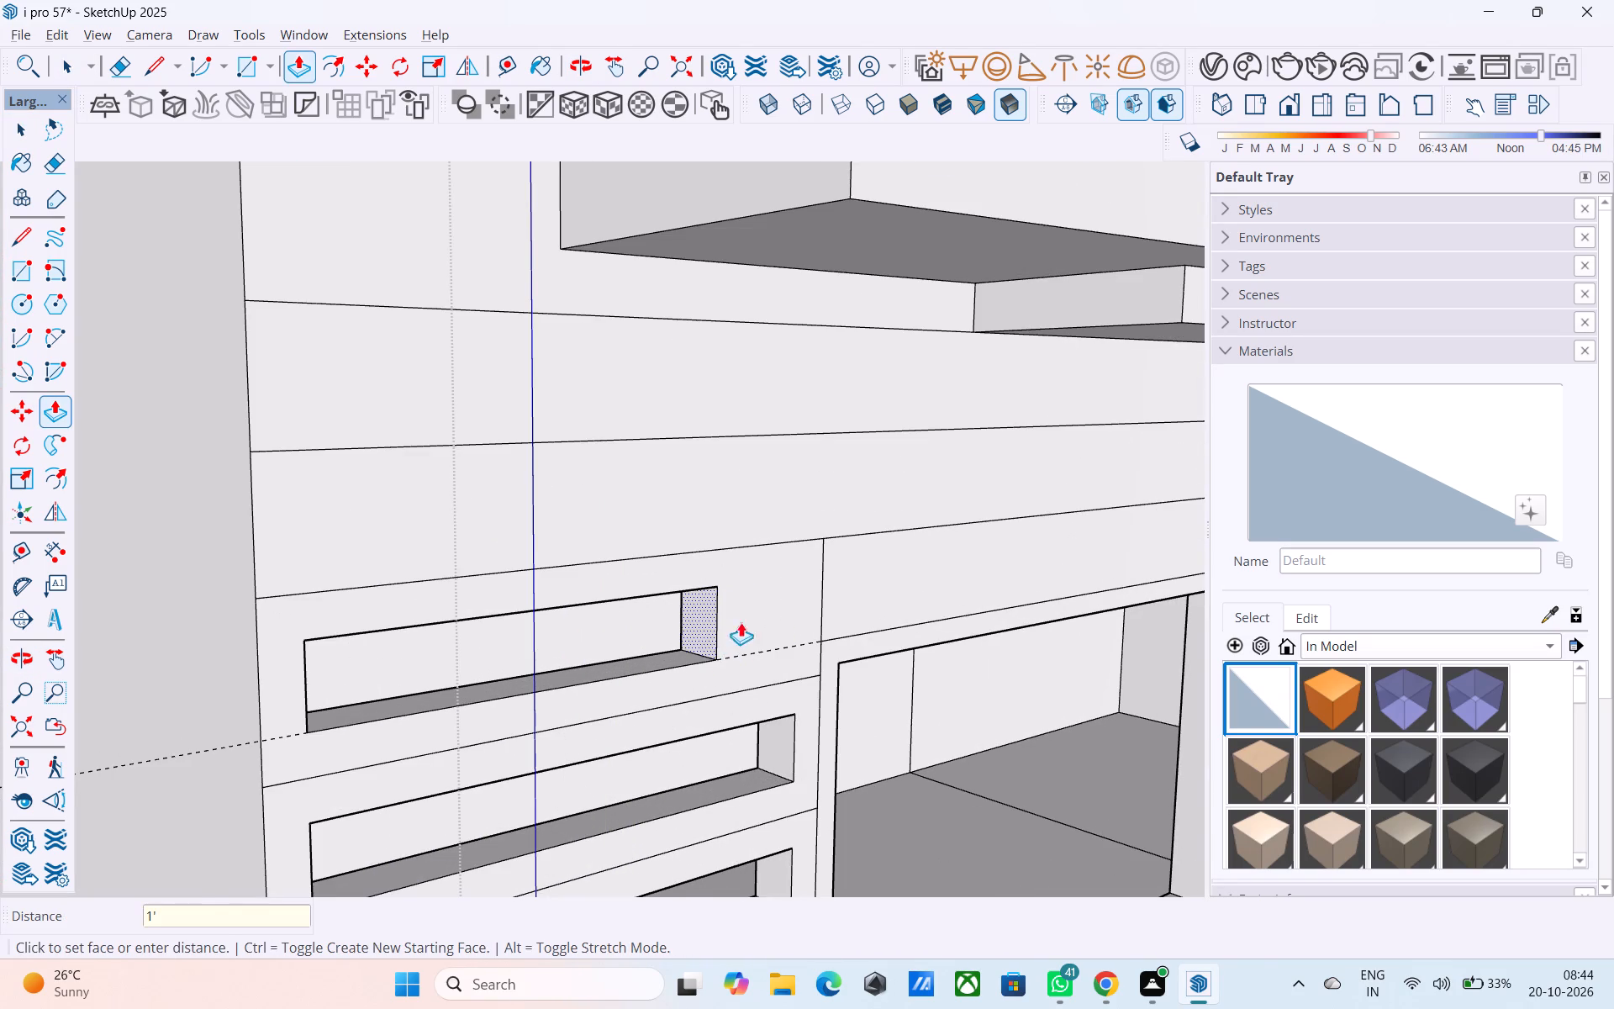
# Push the window-side end faces of the second and third slots from the top inward by the same 1'.
pyautogui.scroll(-5, 752, 489)
pyautogui.scroll(7, 799, 683)
pyautogui.press('space')
pyautogui.click(751, 657)
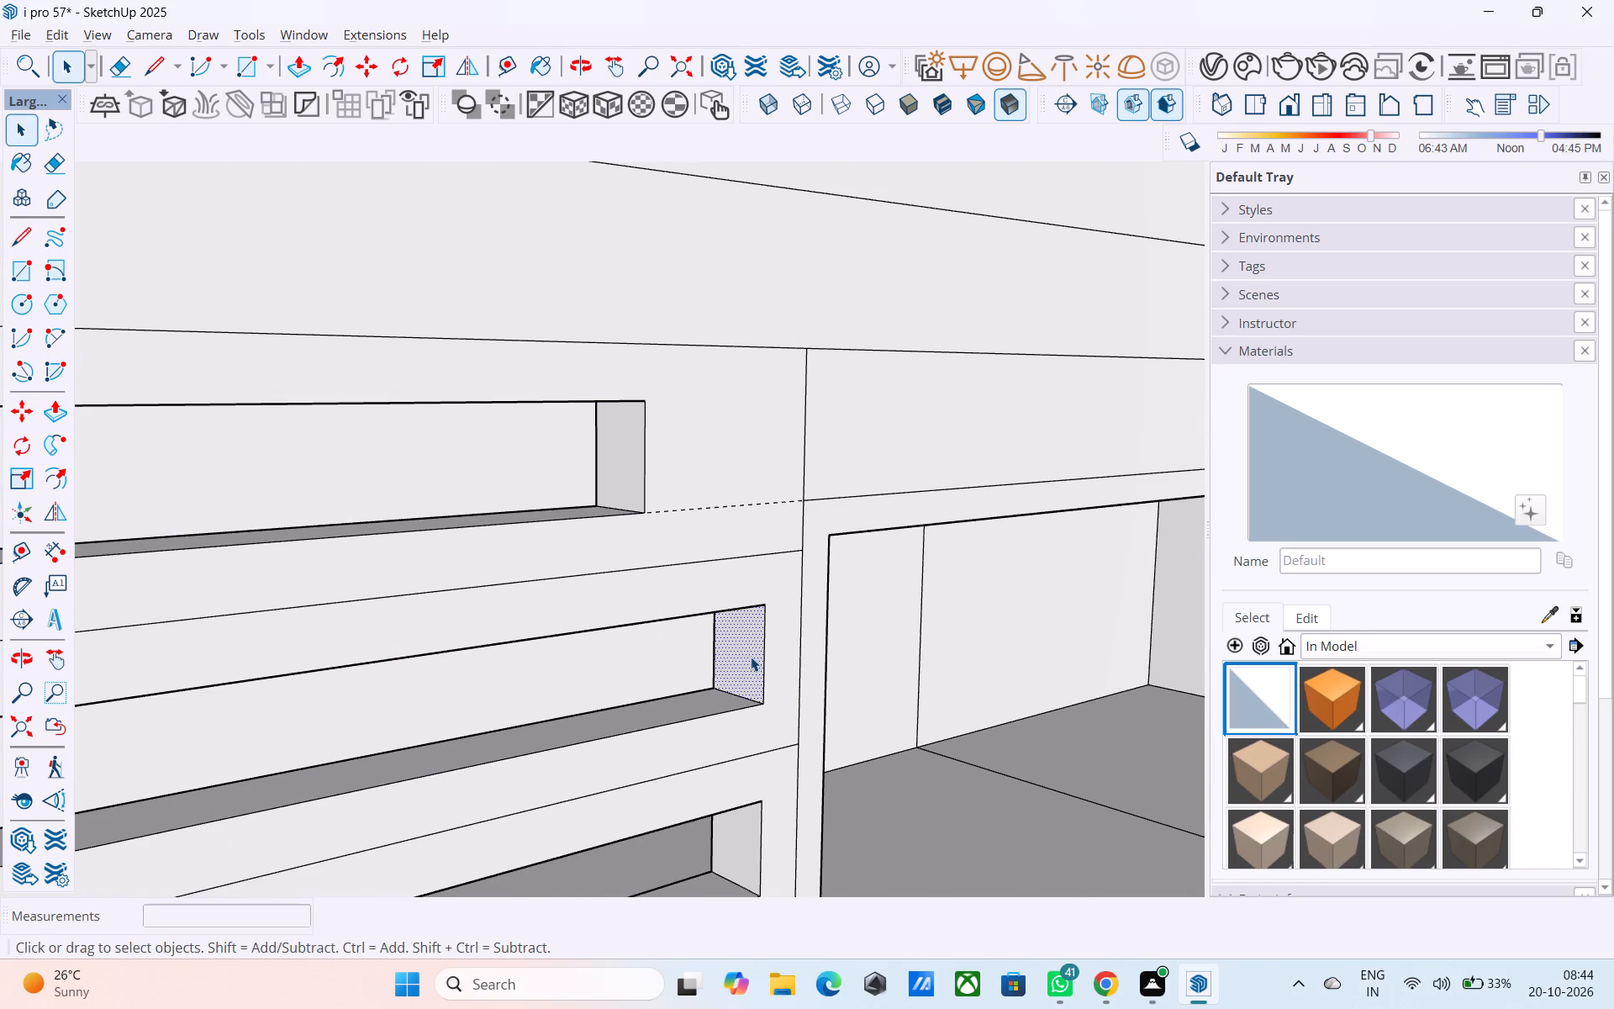
pyautogui.press('p')
pyautogui.doubleClick(751, 657)
pyautogui.scroll(-6, 727, 481)
pyautogui.scroll(9, 773, 781)
pyautogui.press('space')
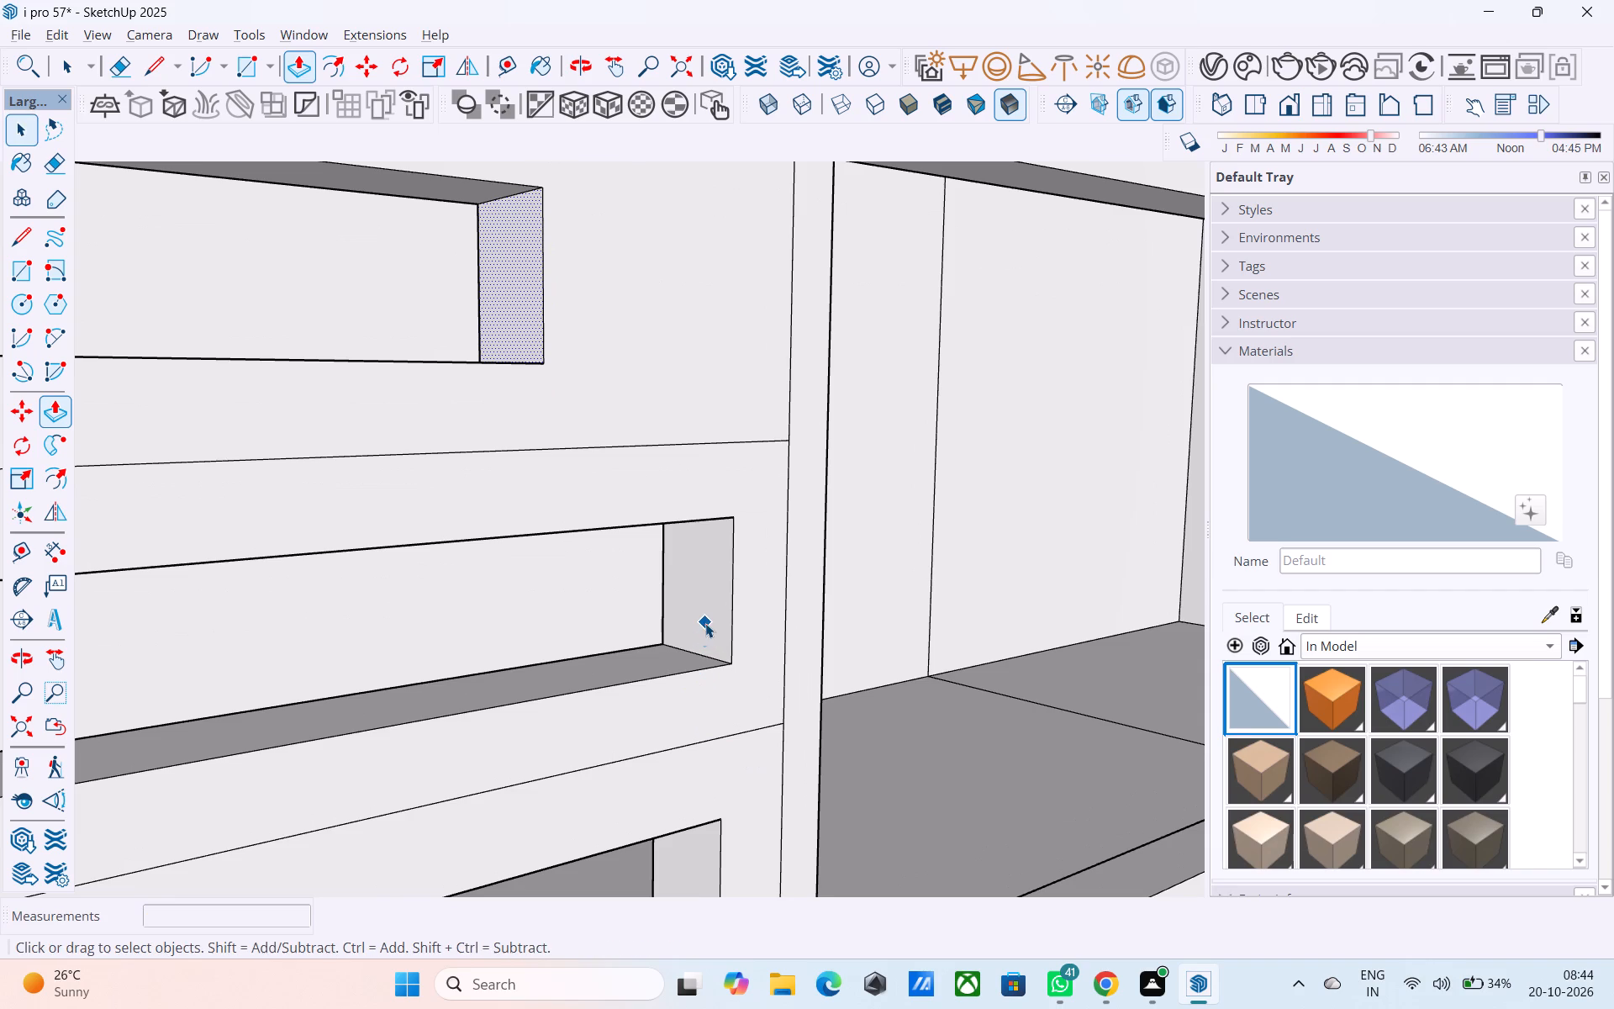
pyautogui.click(705, 622)
pyautogui.press('p')
pyautogui.doubleClick(705, 622)
# Push the window-side end face of the fourth slot from the top inward by the same 1'.
pyautogui.scroll(-4, 674, 389)
pyautogui.scroll(1, 674, 389)
pyautogui.scroll(-2, 674, 389)
pyautogui.scroll(3, 698, 687)
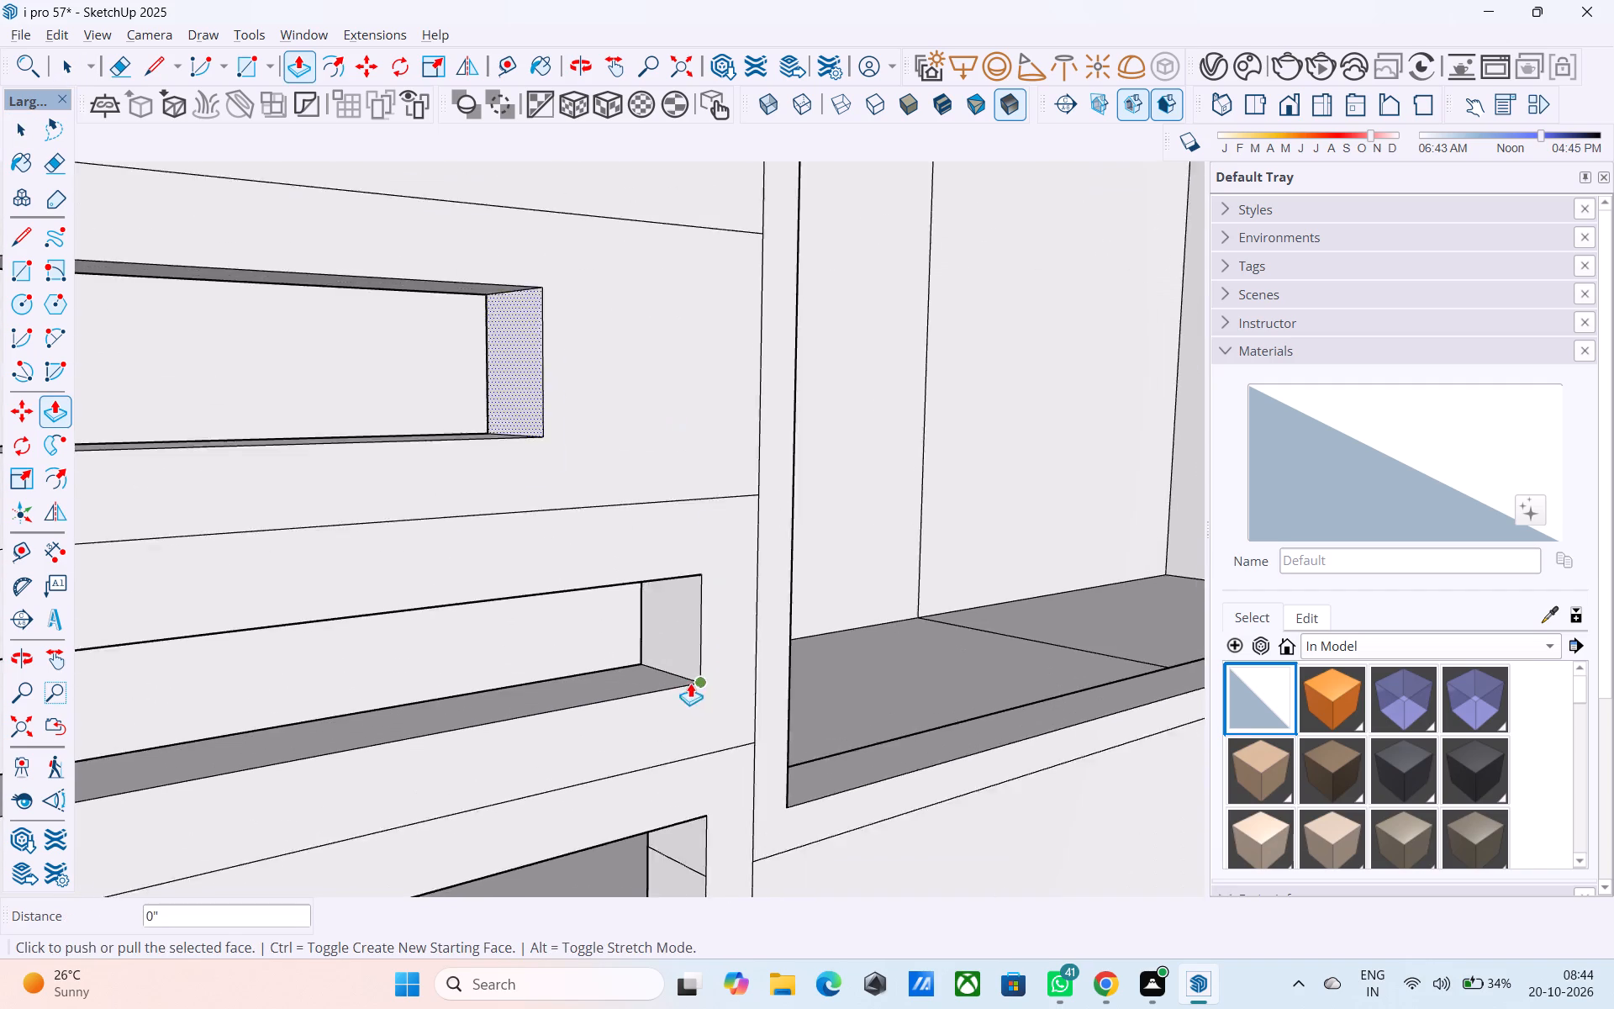
pyautogui.scroll(8, 690, 683)
pyautogui.press('space')
pyautogui.click(671, 618)
pyautogui.press('p')
pyautogui.doubleClick(671, 618)
pyautogui.scroll(-3, 671, 552)
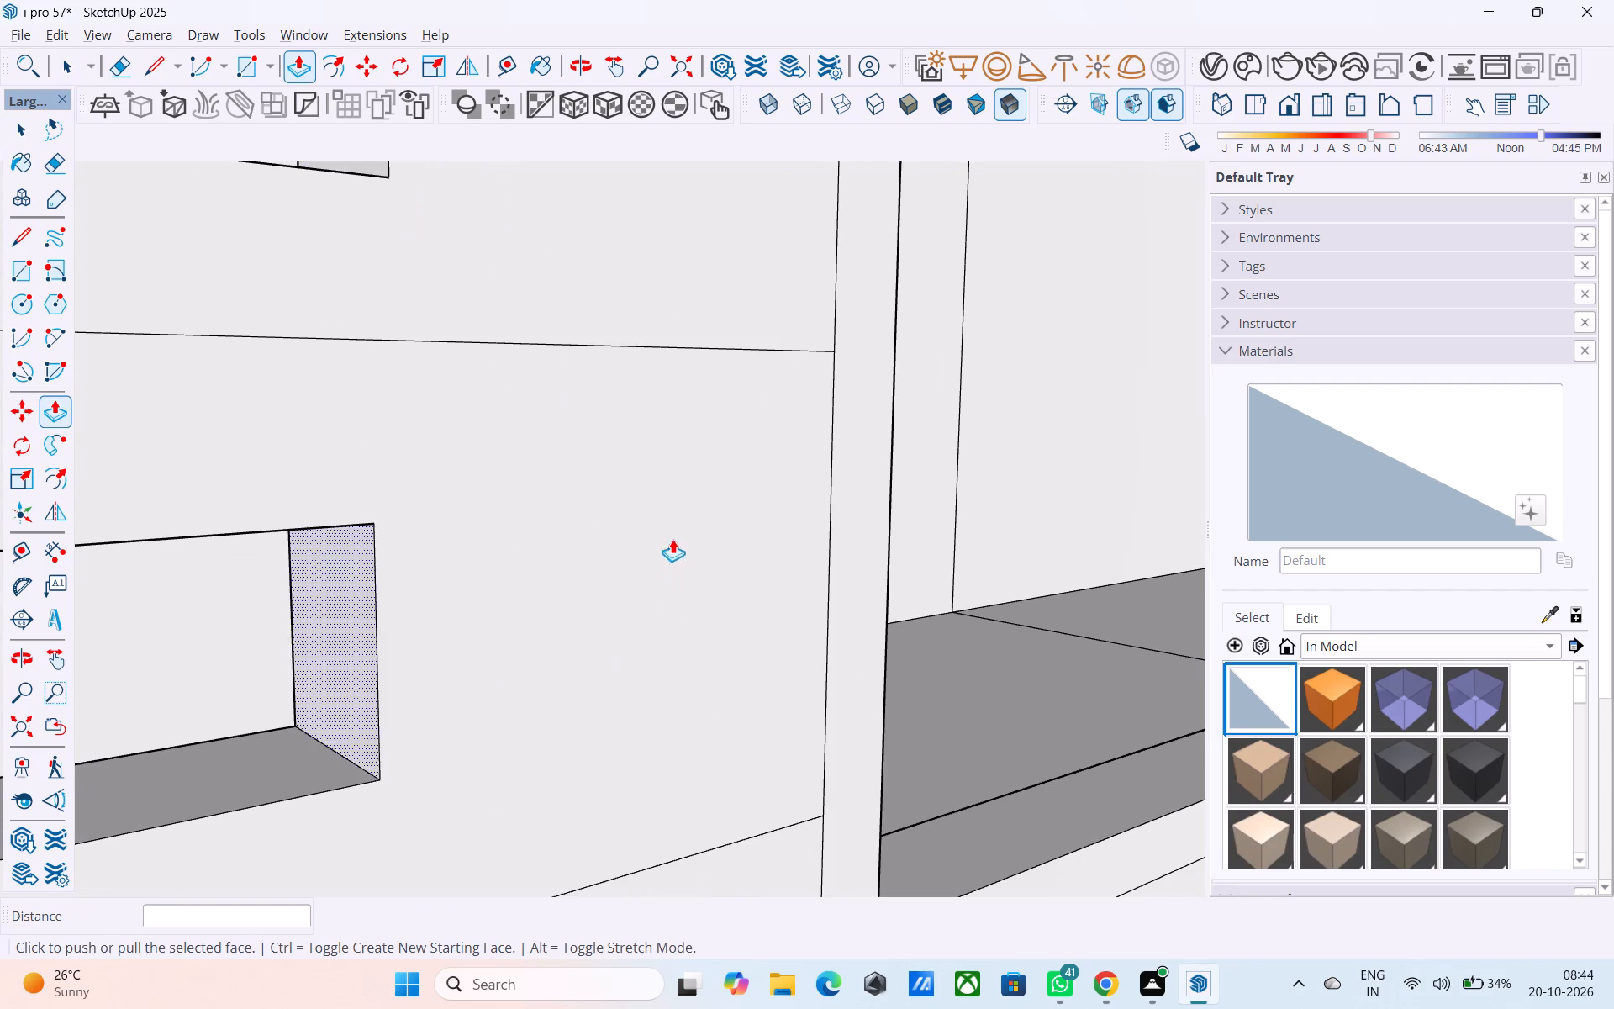
# Erase the stray edge across the bottom slot's window-side end face and push that face inward by the same 1'.
pyautogui.scroll(-11, 672, 539)
pyautogui.scroll(11, 707, 659)
pyautogui.press('e')
pyautogui.moveTo(678, 709); pyautogui.dragTo(672, 727)
pyautogui.press('space')
pyautogui.click(672, 727)
pyautogui.press('p')
pyautogui.doubleClick(672, 727)
pyautogui.scroll(-3, 683, 593)
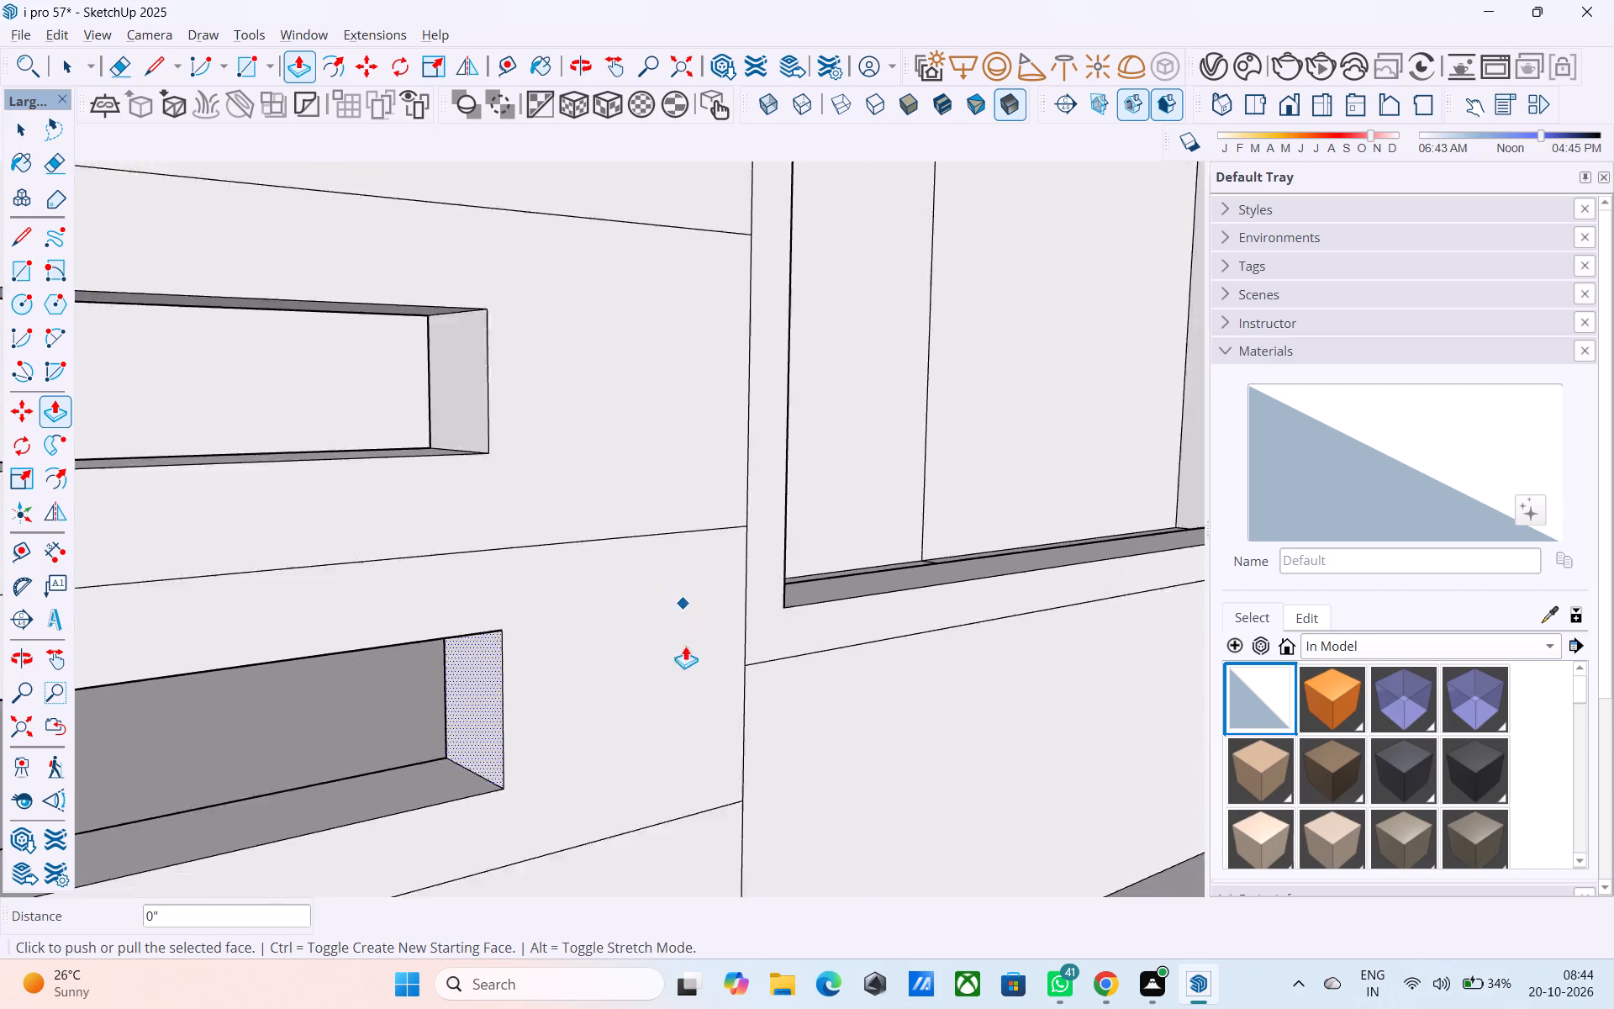
# Examine the shortened slots and the overall house from the front, above and the corner.
pyautogui.scroll(-13, 685, 646)
pyautogui.moveTo(718, 754); pyautogui.dragTo(576, 795, button='middle')
pyautogui.scroll(-9, 467, 731)
pyautogui.scroll(4, 508, 609)
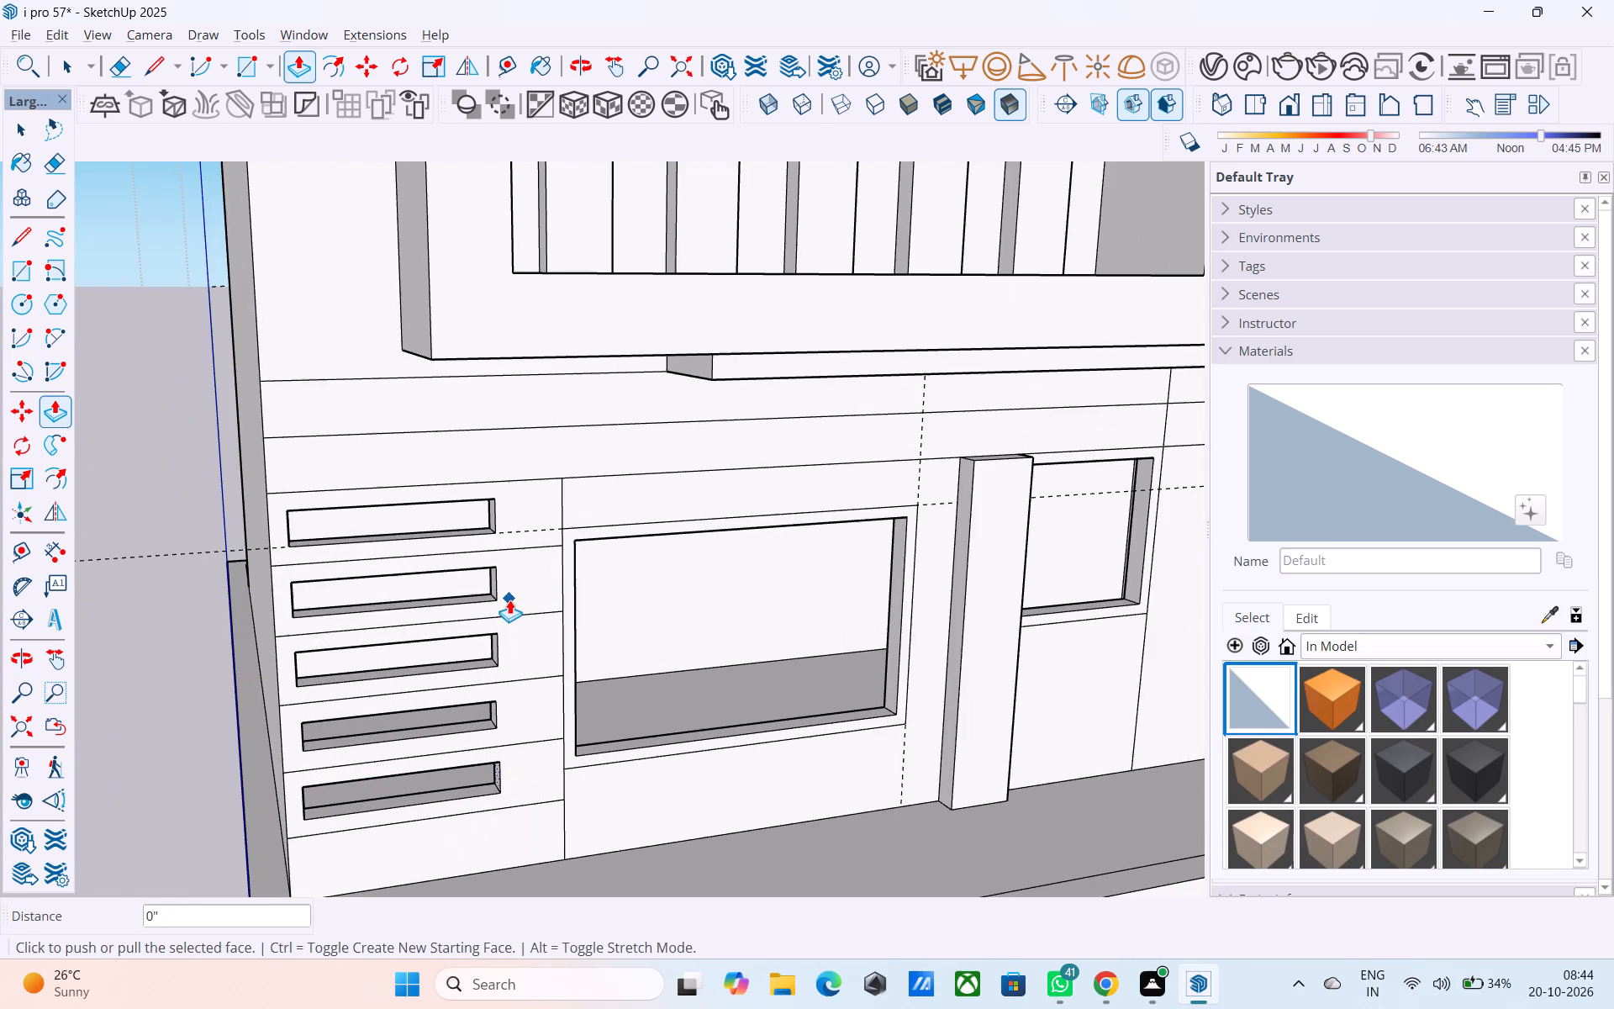
pyautogui.scroll(-4, 348, 668)
pyautogui.moveTo(330, 679); pyautogui.dragTo(261, 654, button='middle')
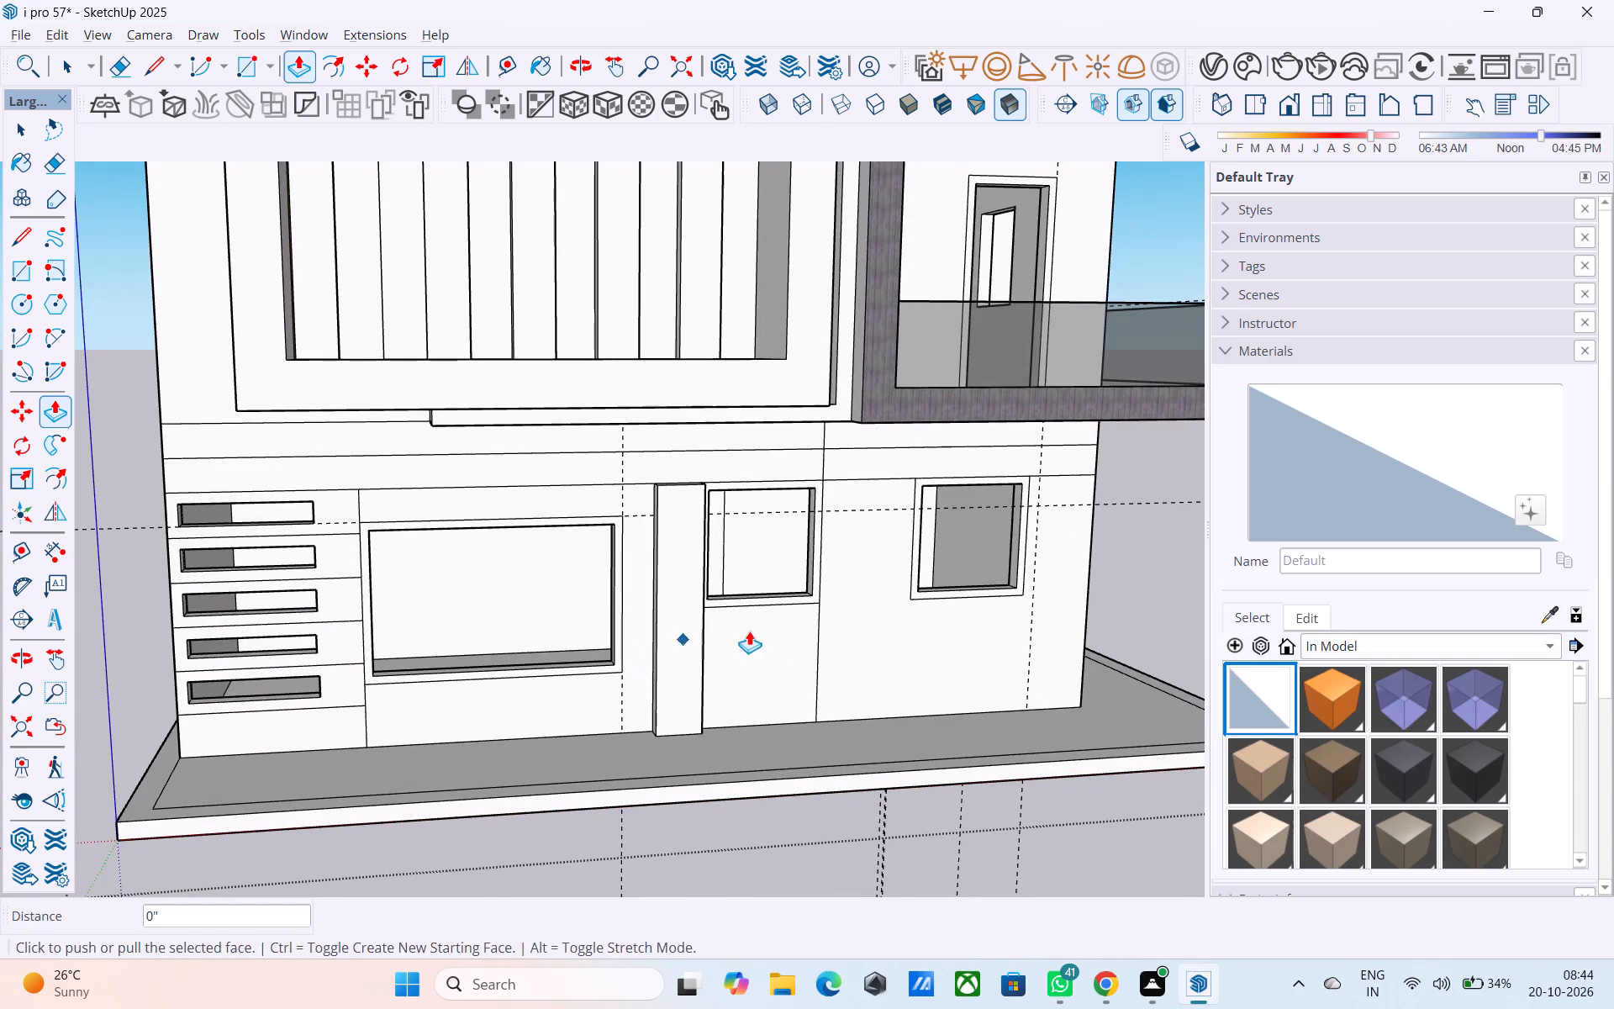
pyautogui.moveTo(809, 643); pyautogui.dragTo(793, 648, button='middle')
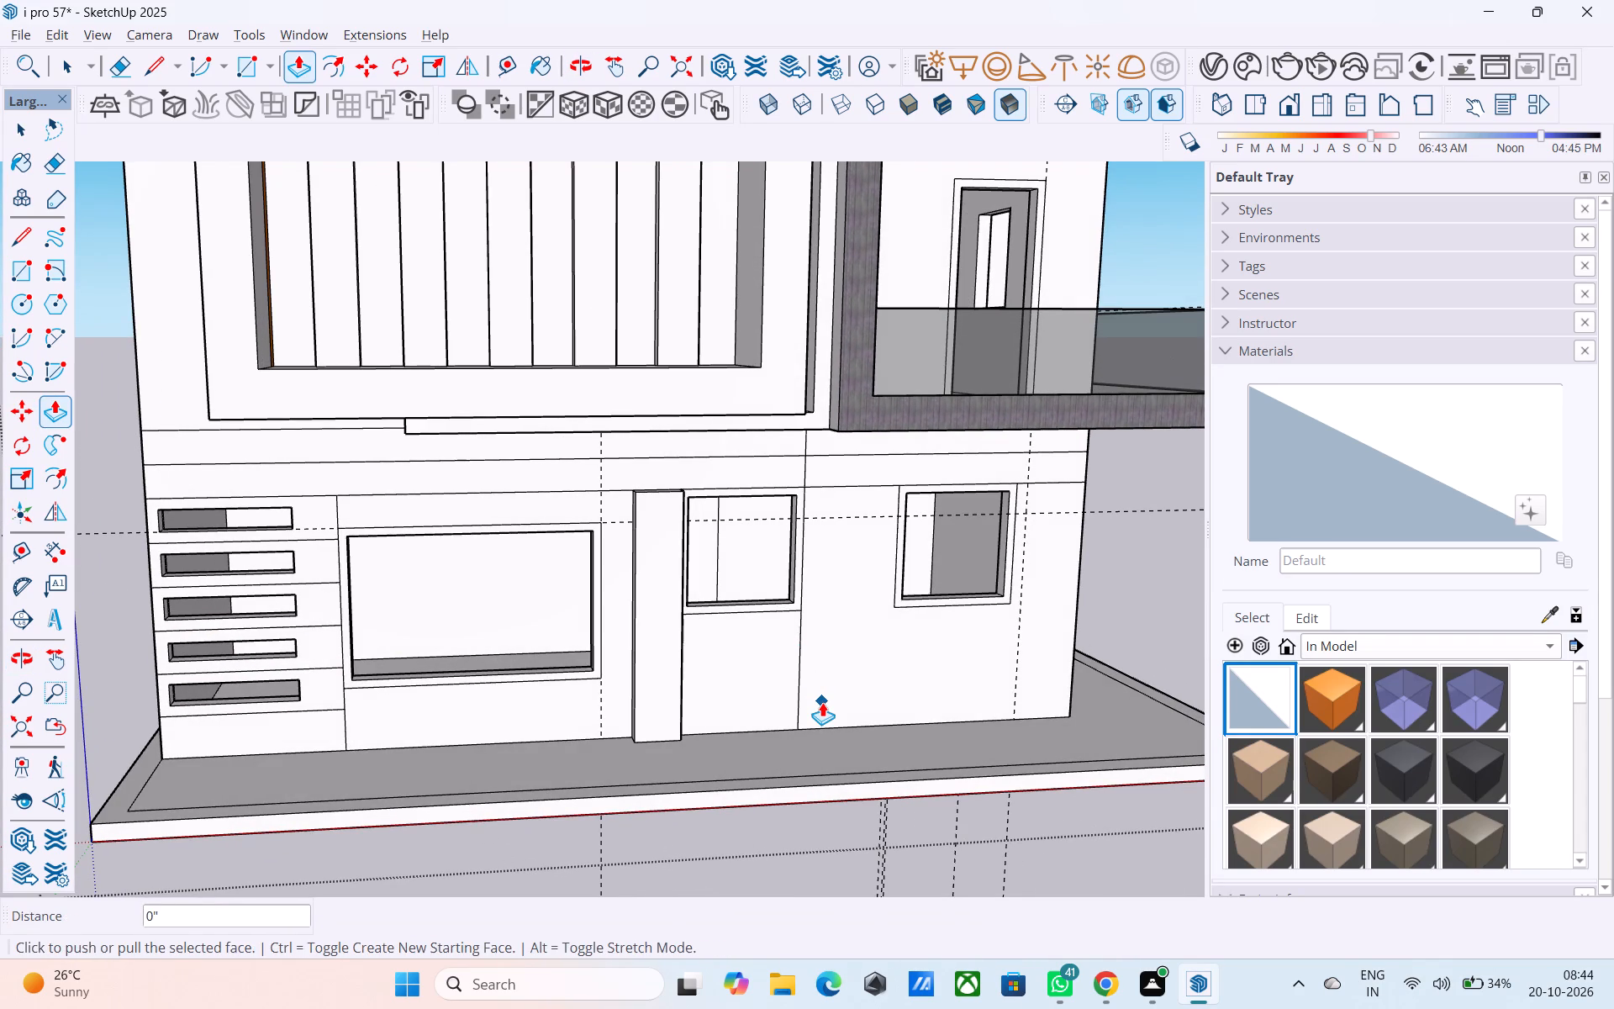
pyautogui.moveTo(822, 702); pyautogui.dragTo(830, 879, button='middle')
pyautogui.scroll(-9, 824, 842)
pyautogui.moveTo(832, 795); pyautogui.dragTo(709, 733, button='middle')
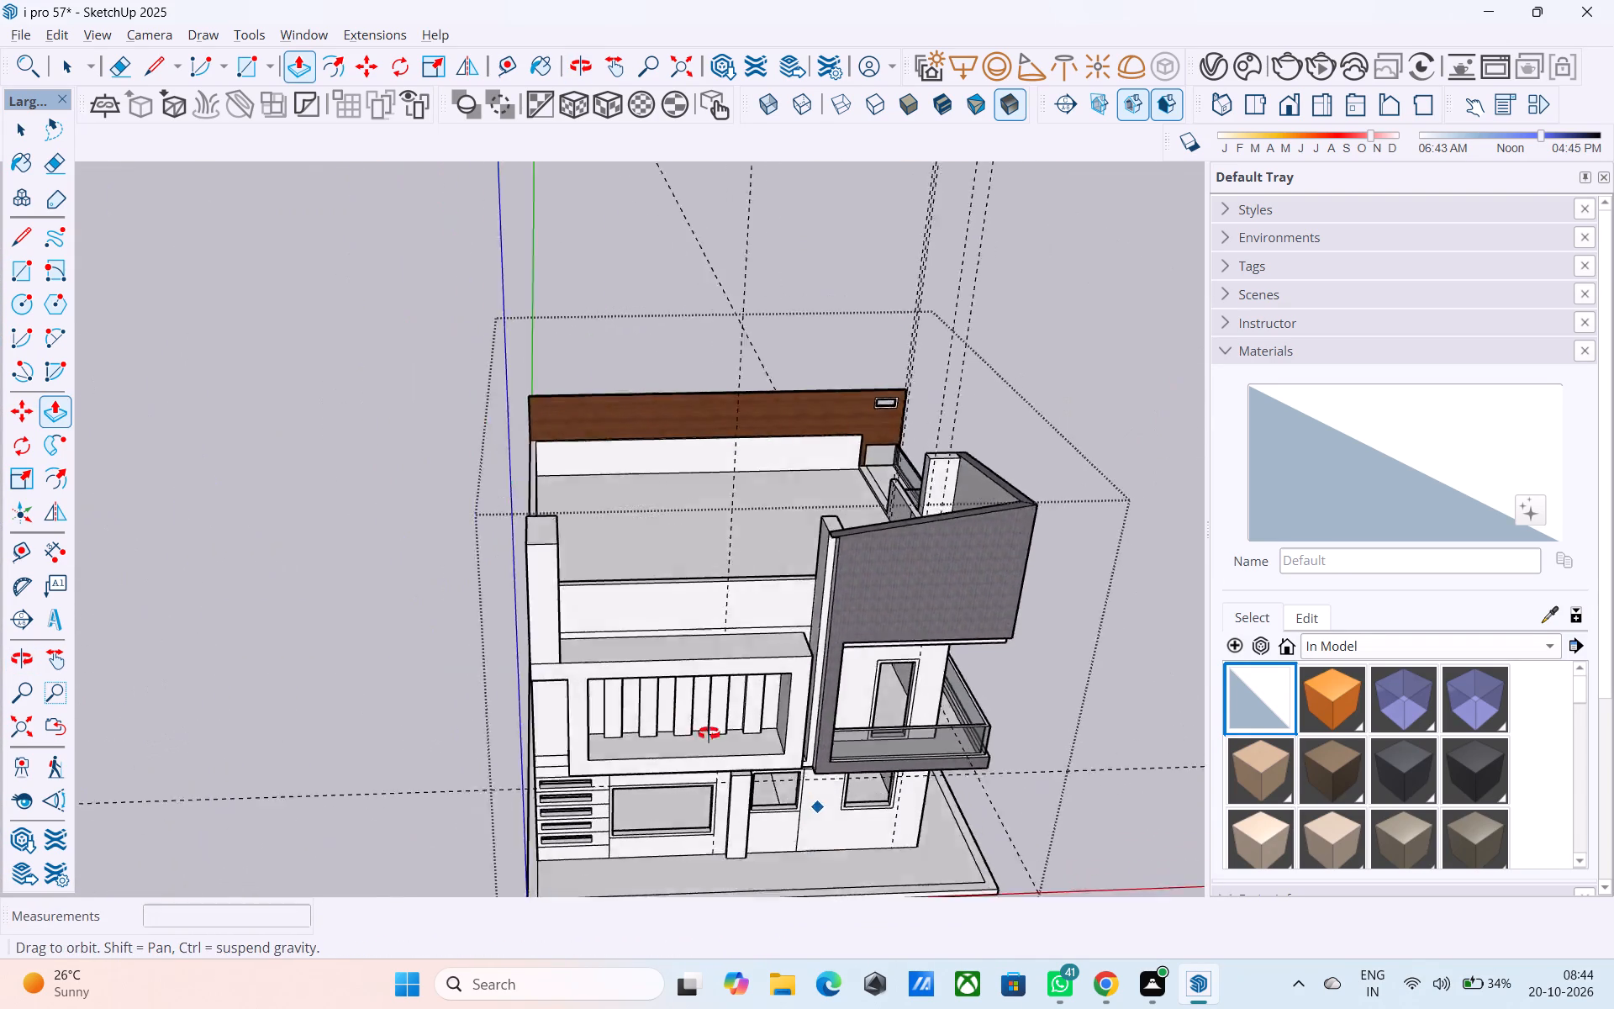
pyautogui.moveTo(709, 733); pyautogui.dragTo(378, 458, button='middle')
pyautogui.moveTo(593, 540); pyautogui.dragTo(623, 609, button='middle')
# Erase the vertical seam segments on the front ground-floor wall, below and above the small window beside the pillar.
pyautogui.scroll(4, 590, 726)
pyautogui.moveTo(562, 759); pyautogui.dragTo(561, 760, button='middle')
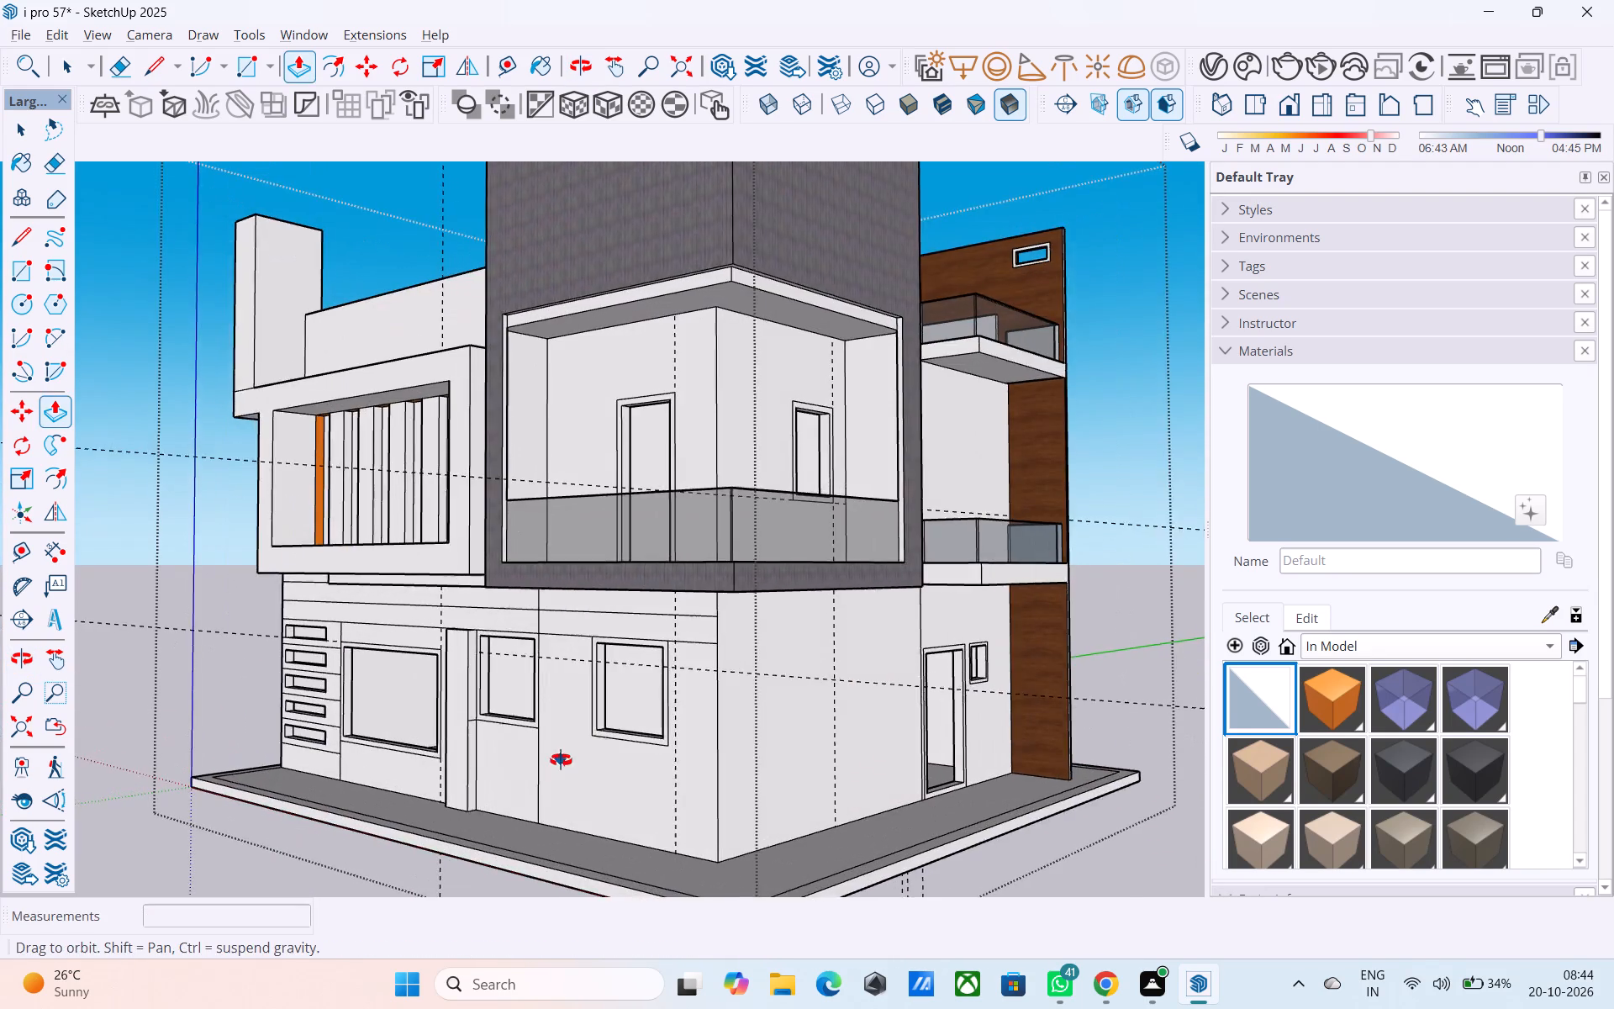
pyautogui.moveTo(561, 760); pyautogui.dragTo(601, 748, button='middle')
pyautogui.scroll(6, 576, 780)
pyautogui.press('e')
pyautogui.moveTo(576, 776); pyautogui.dragTo(588, 779)
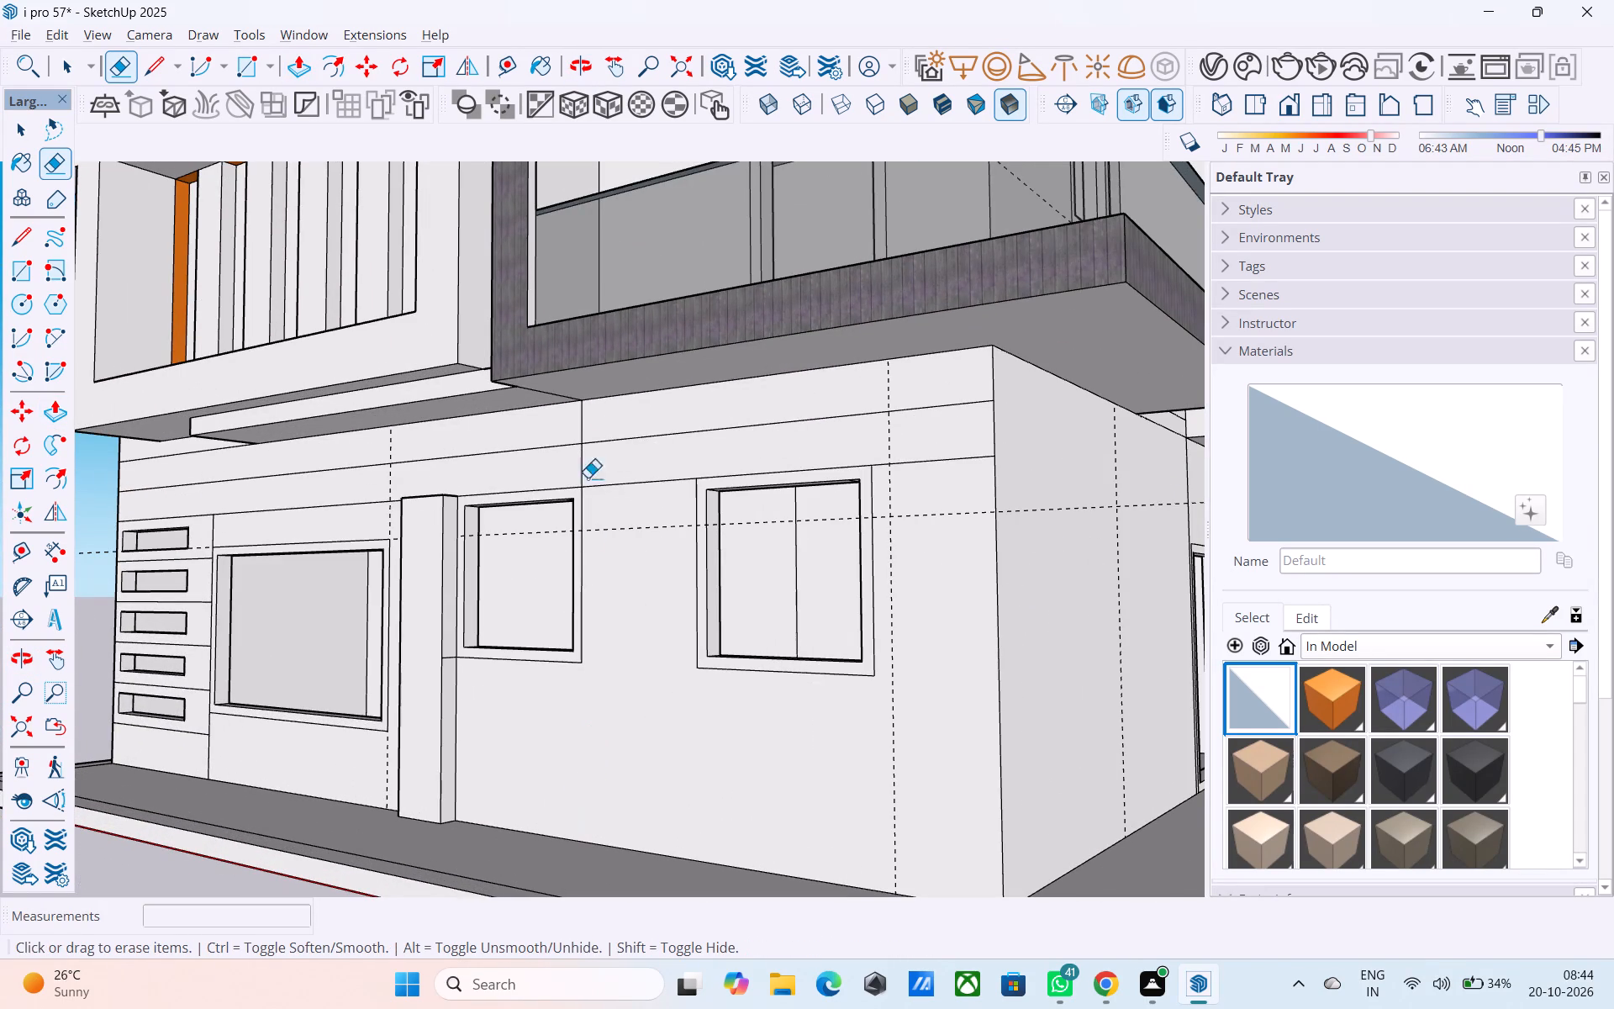
pyautogui.moveTo(586, 459); pyautogui.dragTo(555, 459)
pyautogui.moveTo(584, 430); pyautogui.dragTo(562, 425)
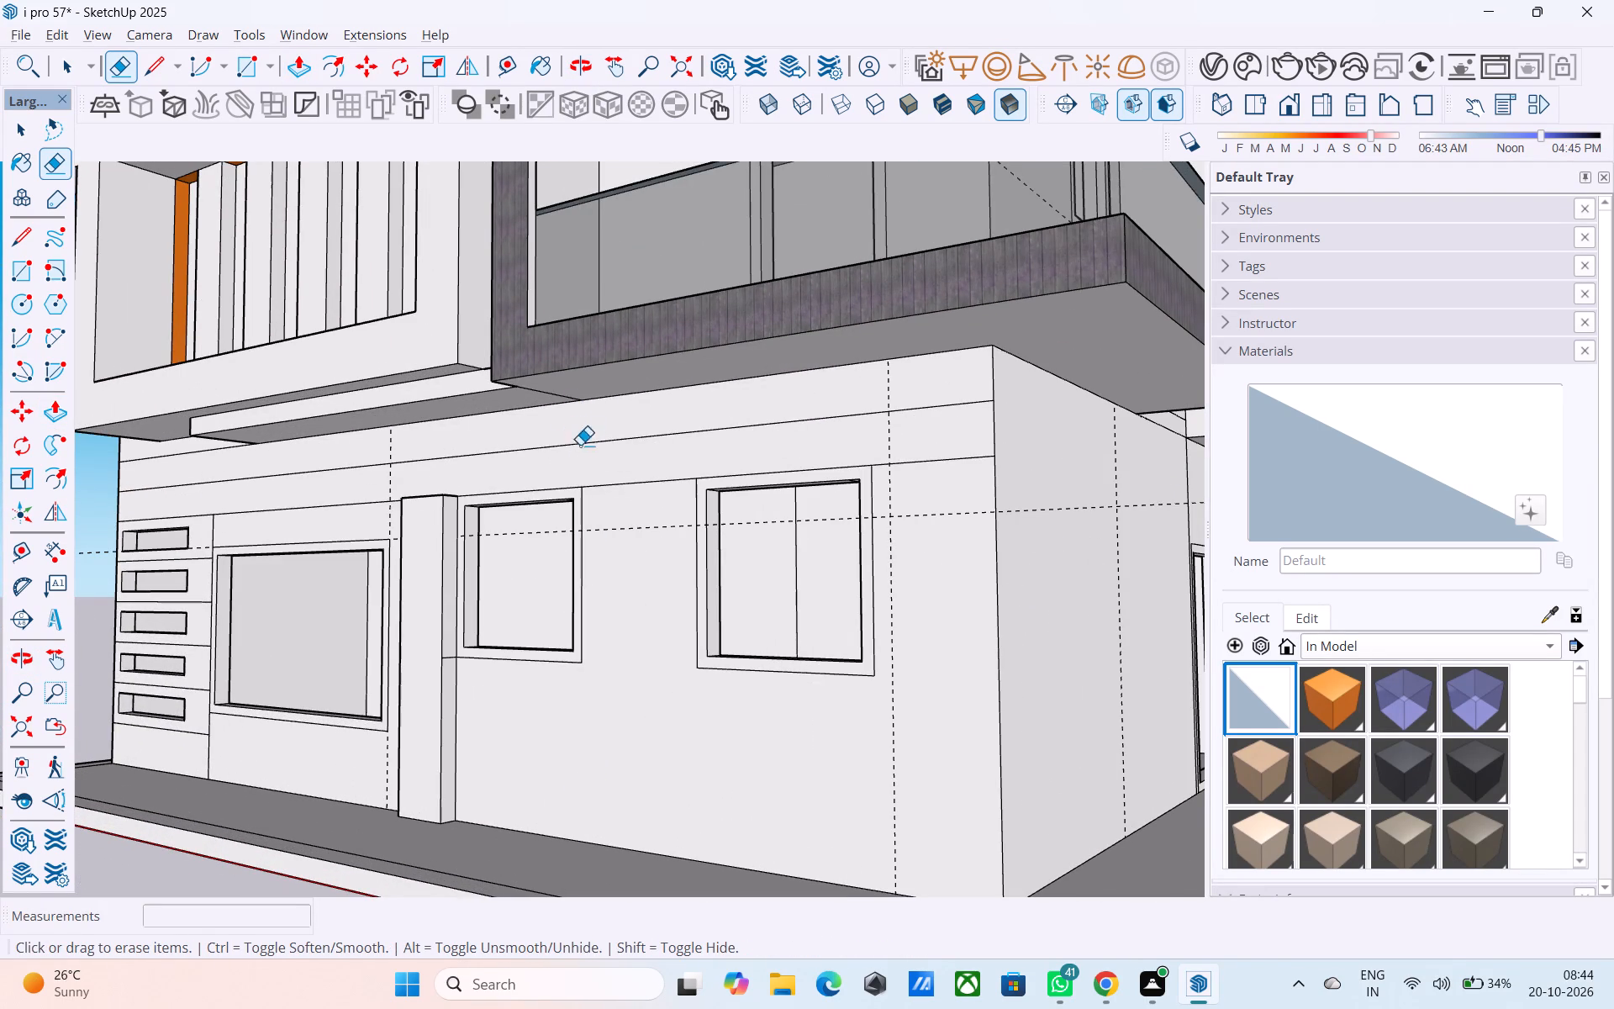
# Erase the seam edge on the underside of the overhang above the small front window.
pyautogui.moveTo(556, 393); pyautogui.dragTo(538, 409)
pyautogui.hotkey('ctrl', 'z')
pyautogui.scroll(4, 558, 450)
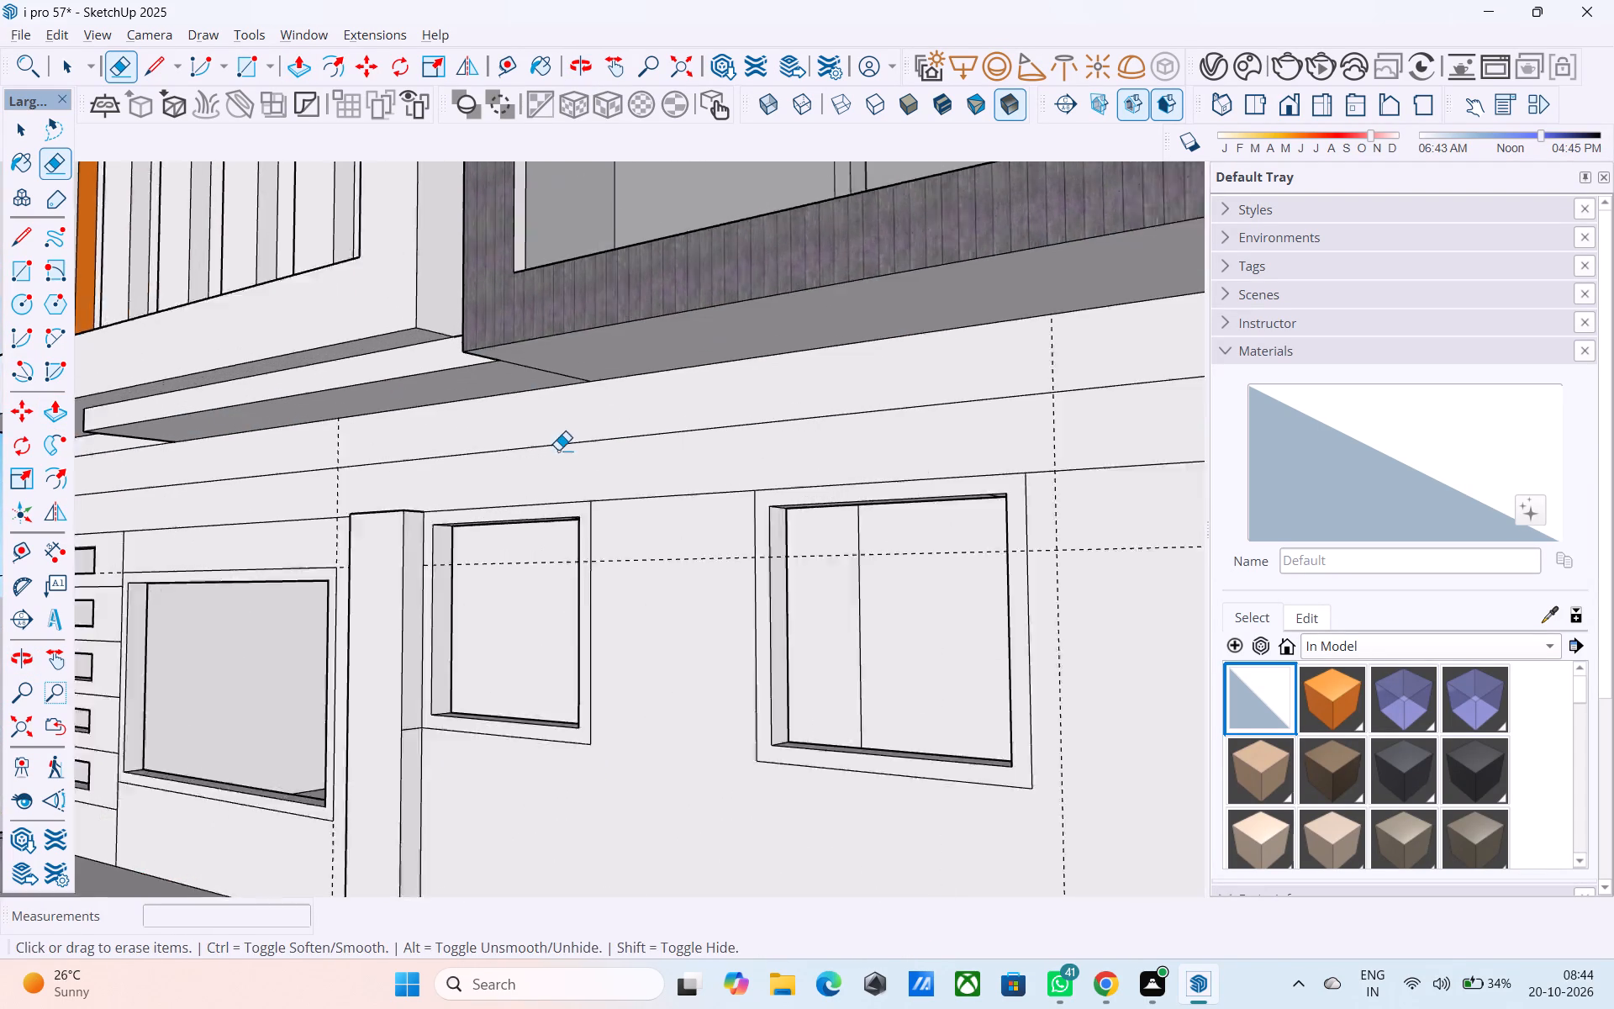
pyautogui.scroll(2, 558, 450)
pyautogui.moveTo(557, 439); pyautogui.dragTo(1074, 314, button='middle')
pyautogui.scroll(6, 667, 412)
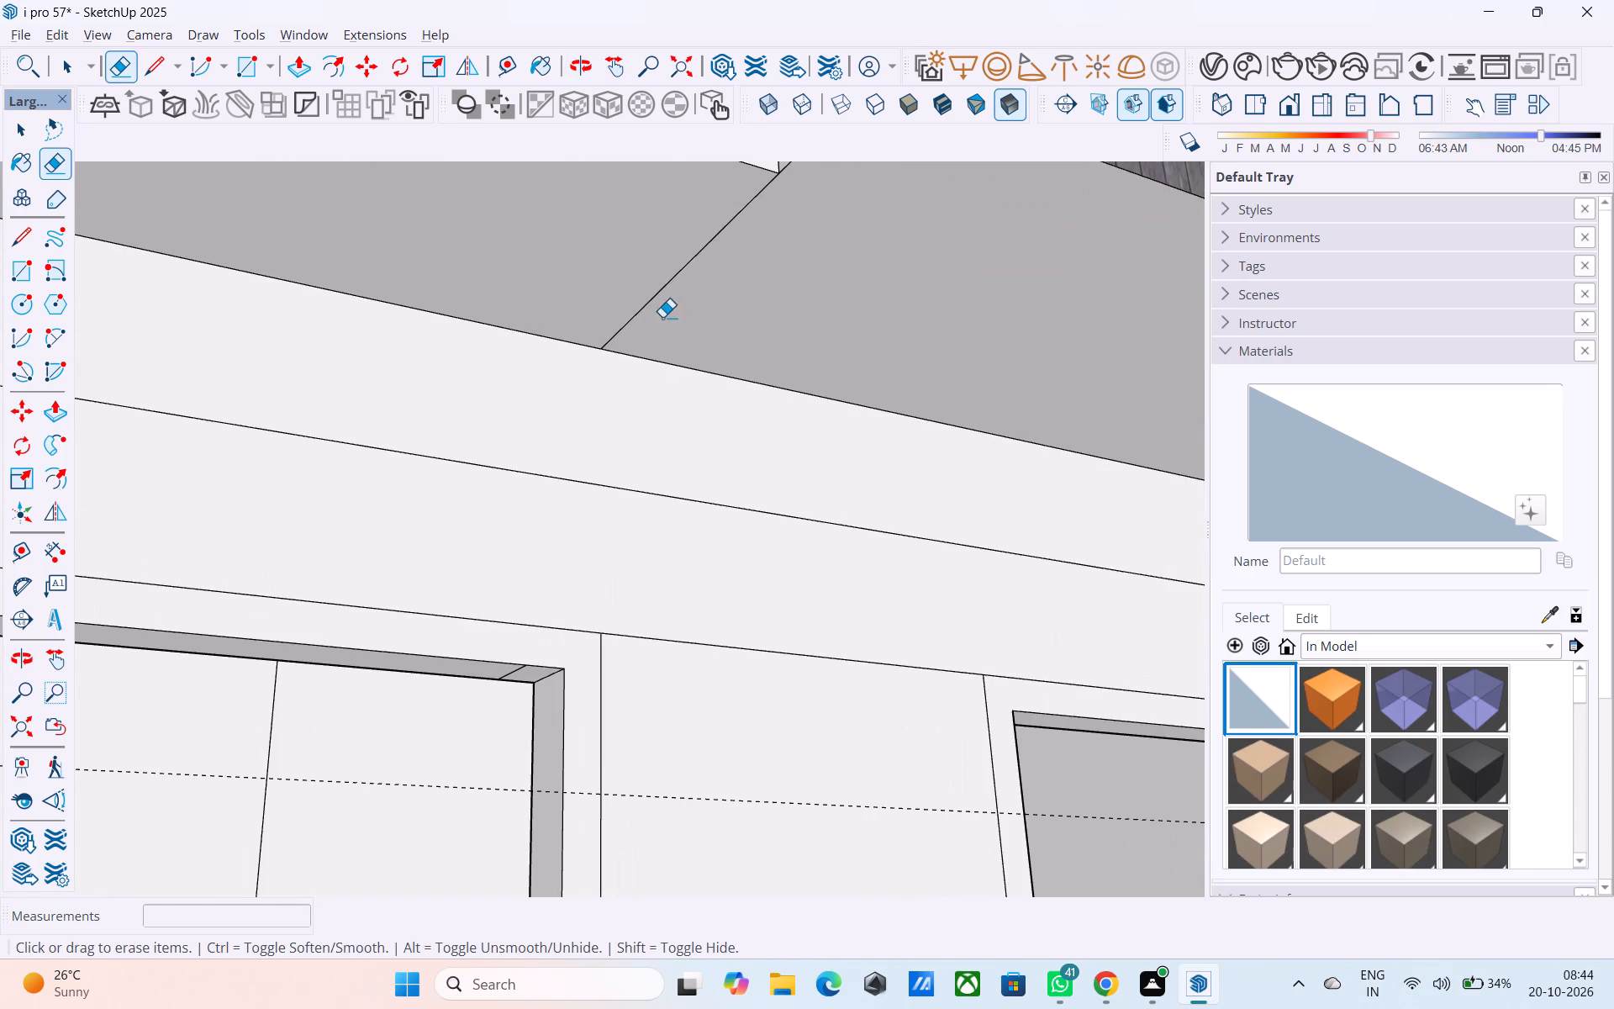
pyautogui.moveTo(658, 314); pyautogui.dragTo(644, 306)
# Erase the stray seam edges on the interior wall and ceiling seen through the small window beside the pillar.
pyautogui.scroll(-9, 641, 349)
pyautogui.moveTo(672, 436); pyautogui.dragTo(564, 437, button='middle')
pyautogui.scroll(-1, 653, 436)
pyautogui.scroll(-5, 555, 441)
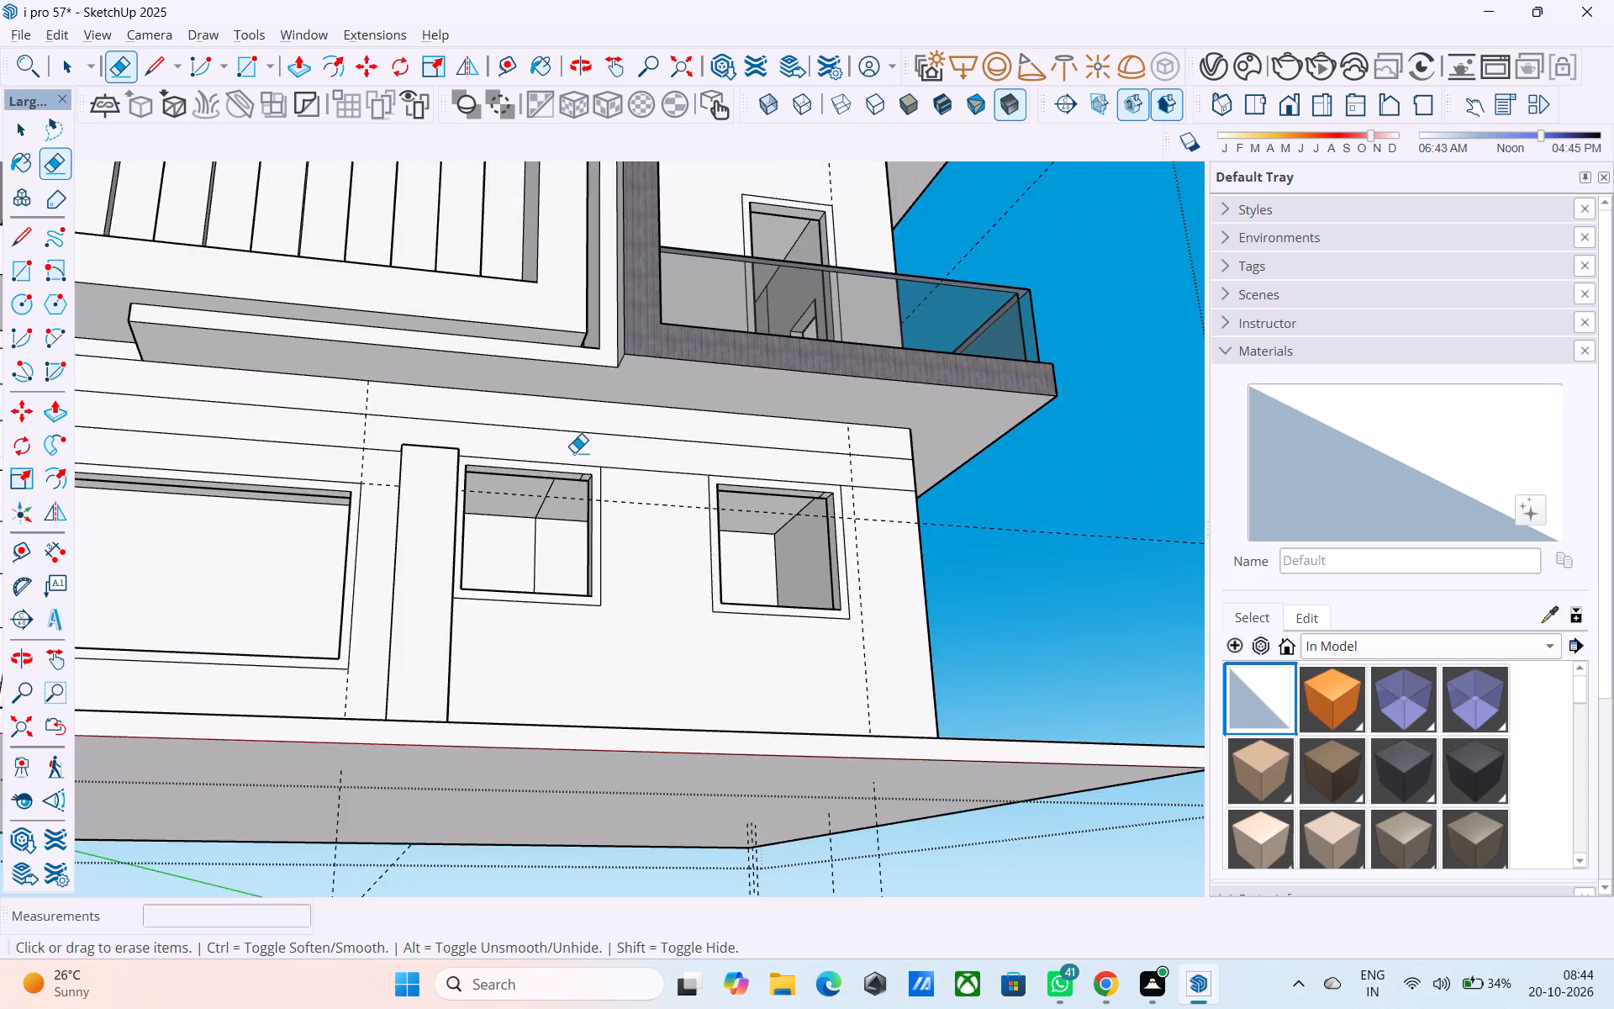
pyautogui.moveTo(565, 452); pyautogui.dragTo(585, 471, button='middle')
pyautogui.scroll(7, 572, 549)
pyautogui.moveTo(555, 578); pyautogui.dragTo(530, 587)
pyautogui.moveTo(567, 463); pyautogui.dragTo(582, 462)
# Erase the stray edge across the top reveal of the small window beside the pillar.
pyautogui.scroll(-10, 583, 462)
pyautogui.moveTo(580, 492); pyautogui.dragTo(580, 477, button='middle')
pyautogui.scroll(10, 576, 493)
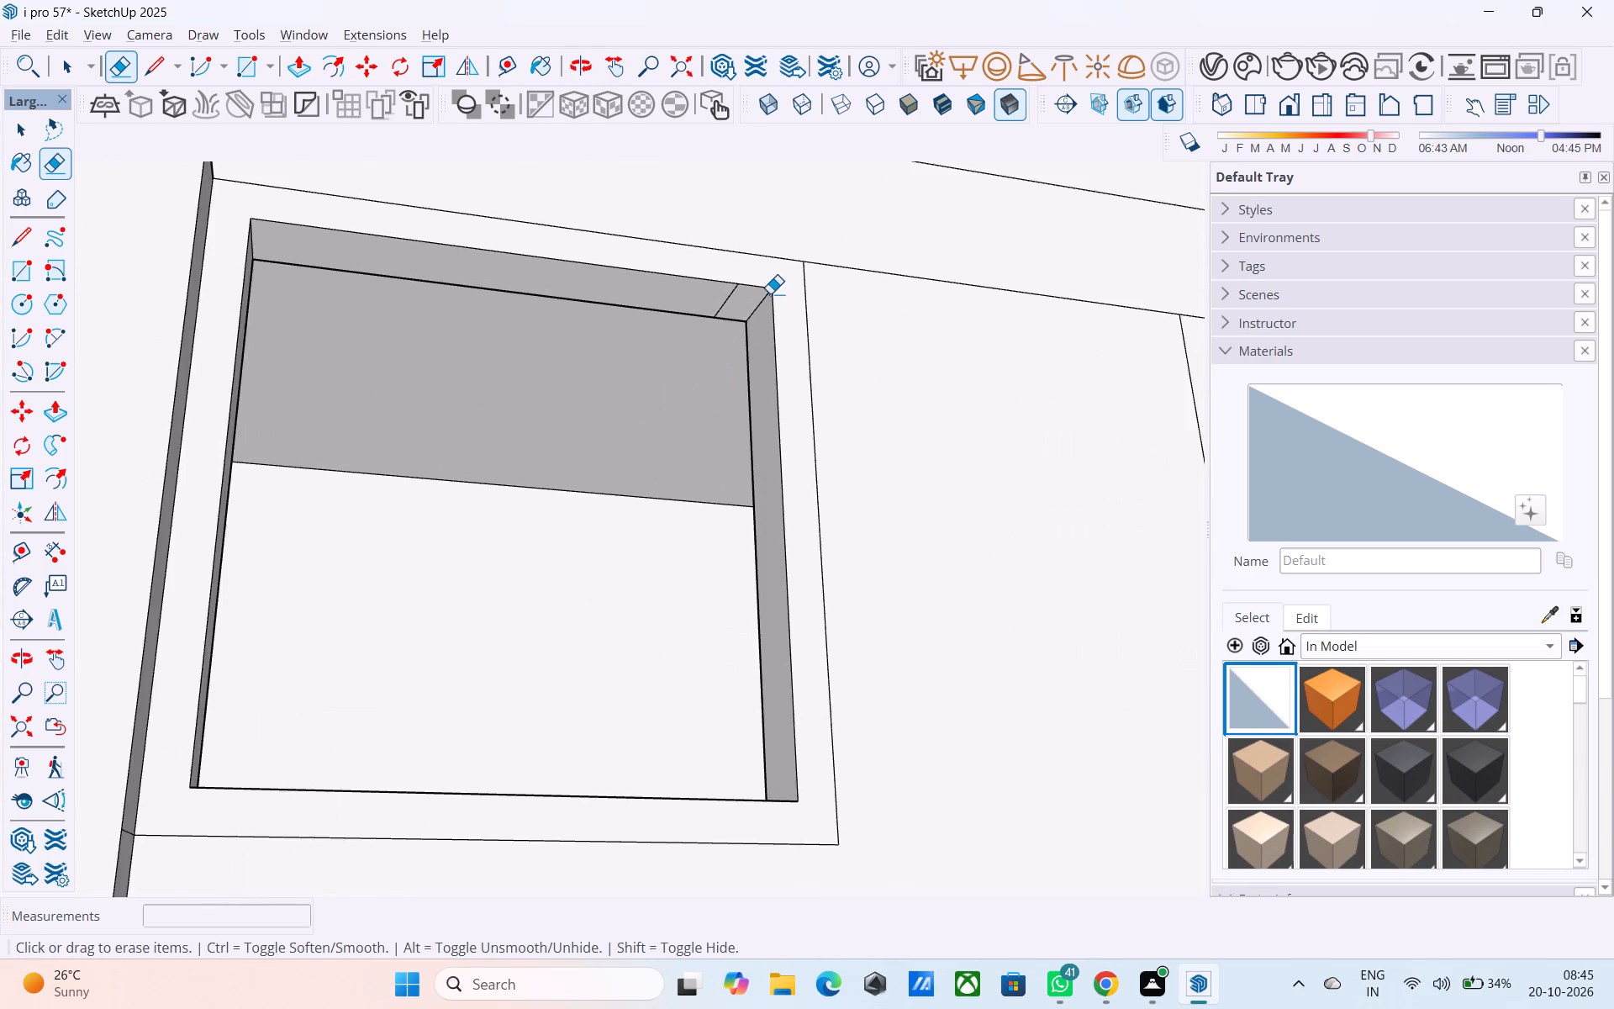
pyautogui.scroll(2, 770, 293)
pyautogui.moveTo(723, 303); pyautogui.dragTo(702, 300)
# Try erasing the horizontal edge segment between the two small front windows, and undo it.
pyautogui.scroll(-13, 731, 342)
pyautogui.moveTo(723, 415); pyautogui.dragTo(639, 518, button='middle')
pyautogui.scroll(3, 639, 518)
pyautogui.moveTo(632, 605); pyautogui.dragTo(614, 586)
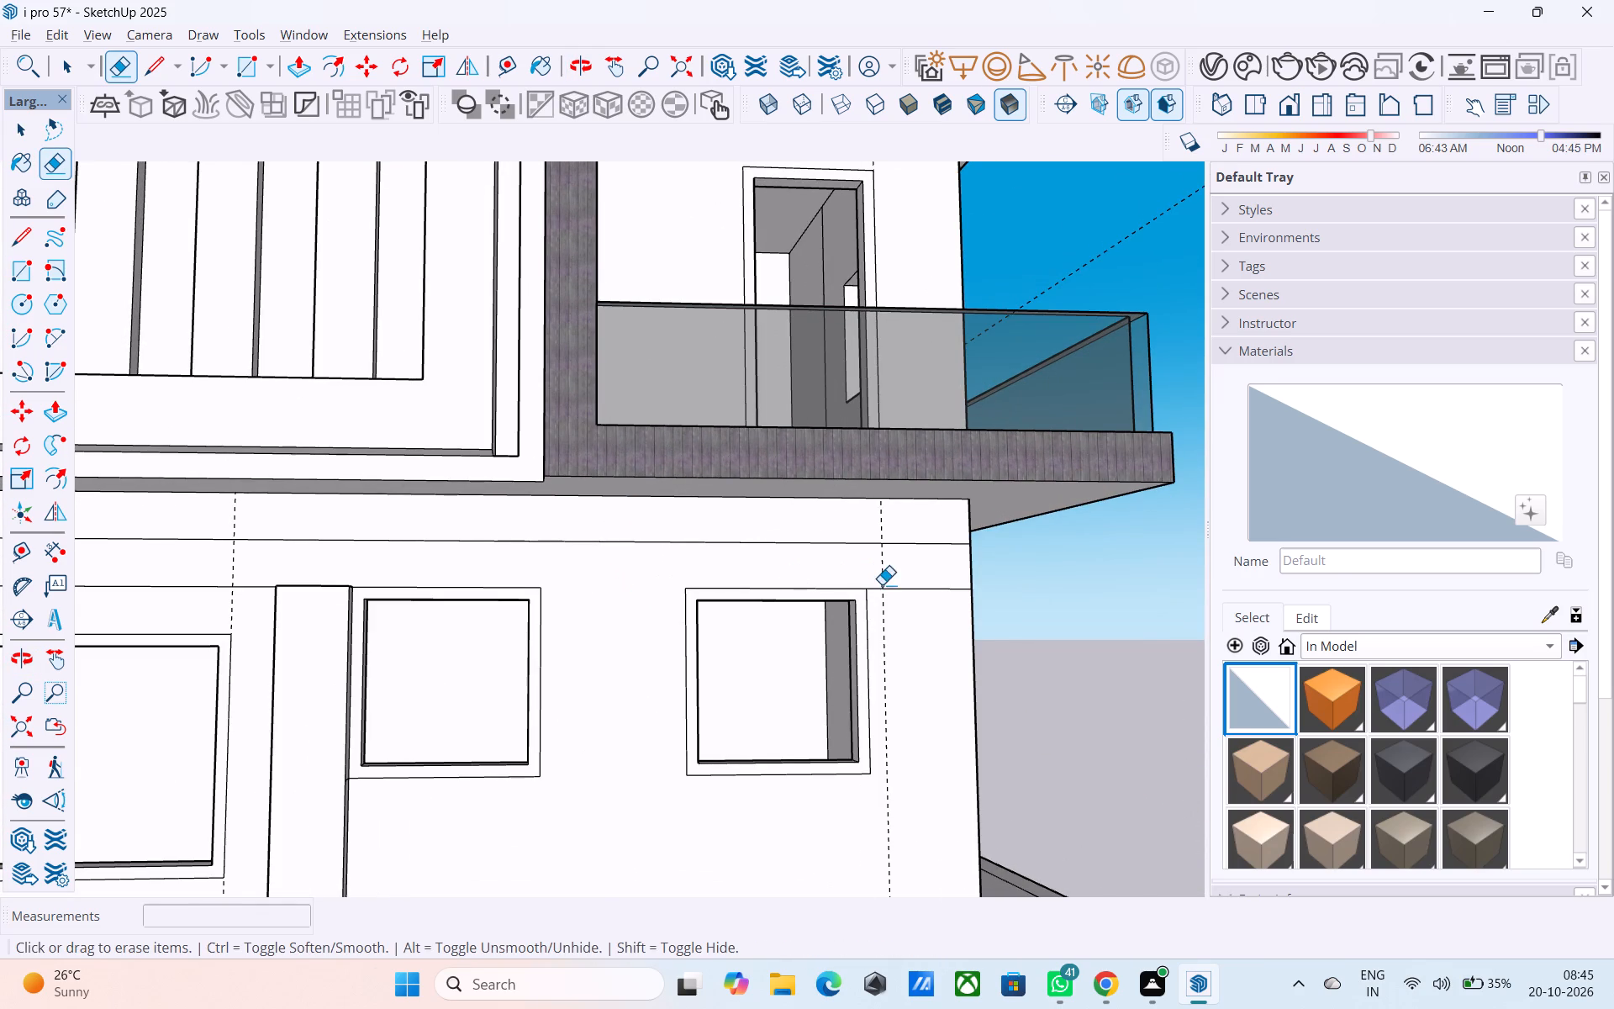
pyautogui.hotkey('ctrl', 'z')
# Examine the cleaned front facade and the side of the house from the corner.
pyautogui.scroll(-1, 784, 588)
pyautogui.moveTo(784, 588); pyautogui.dragTo(737, 588, button='middle')
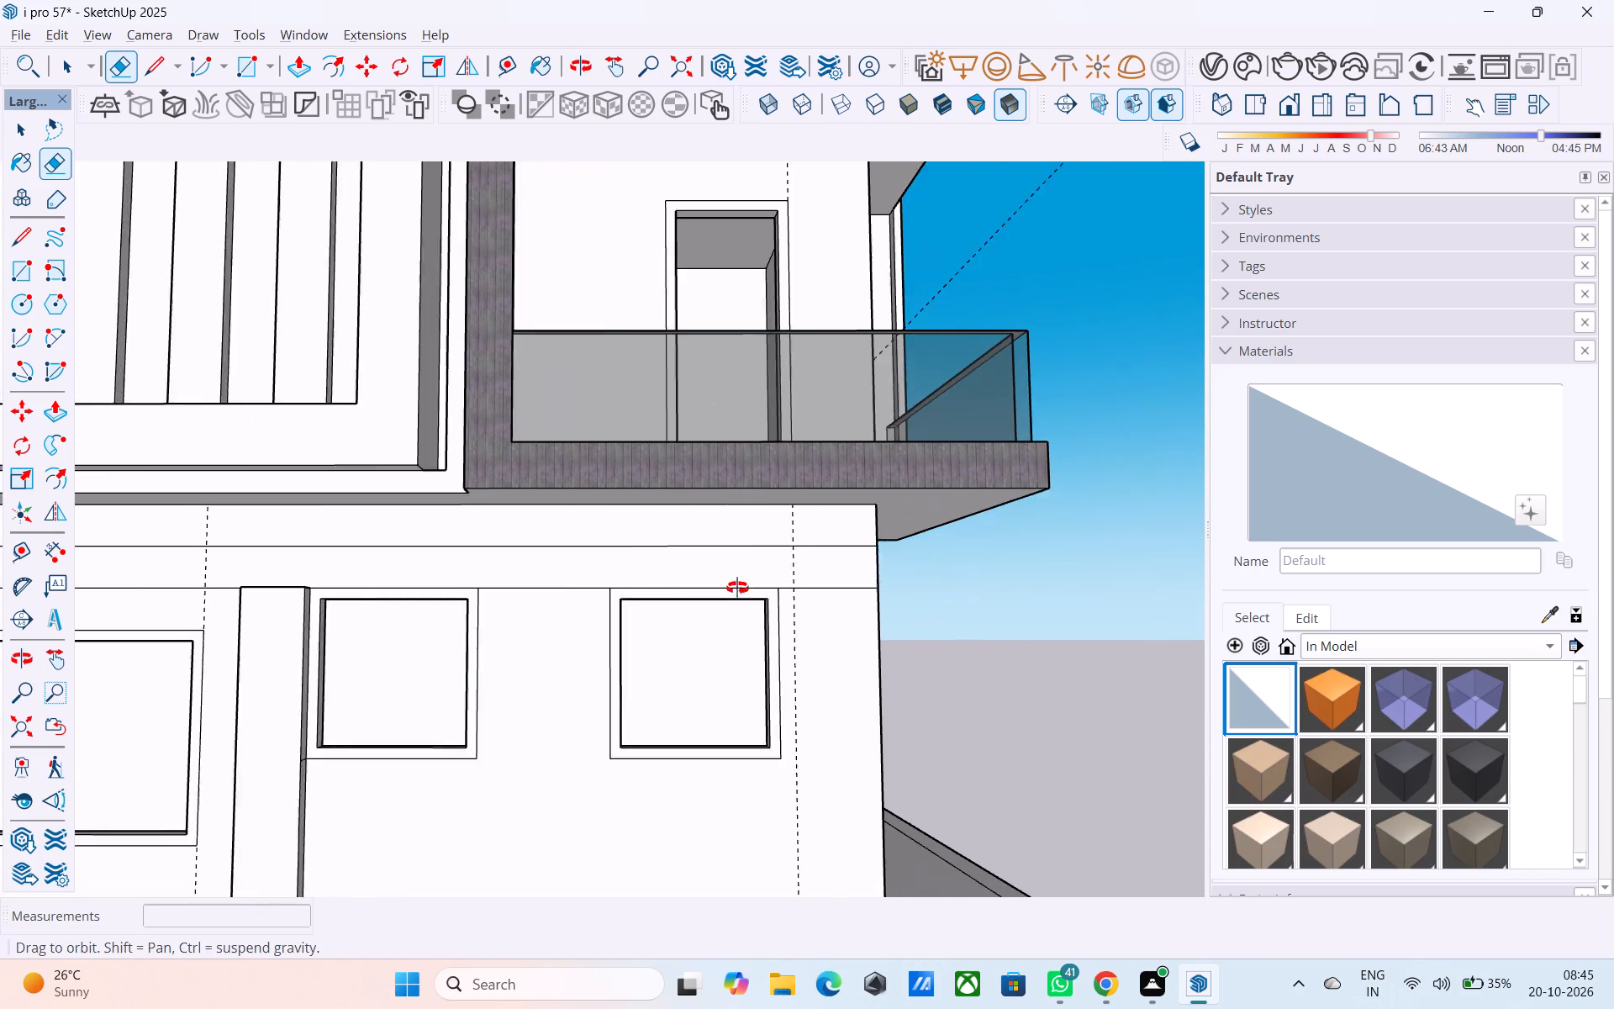
pyautogui.moveTo(737, 588); pyautogui.dragTo(737, 590, button='middle')
pyautogui.scroll(-8, 893, 571)
pyautogui.moveTo(877, 577); pyautogui.dragTo(480, 667, button='middle')
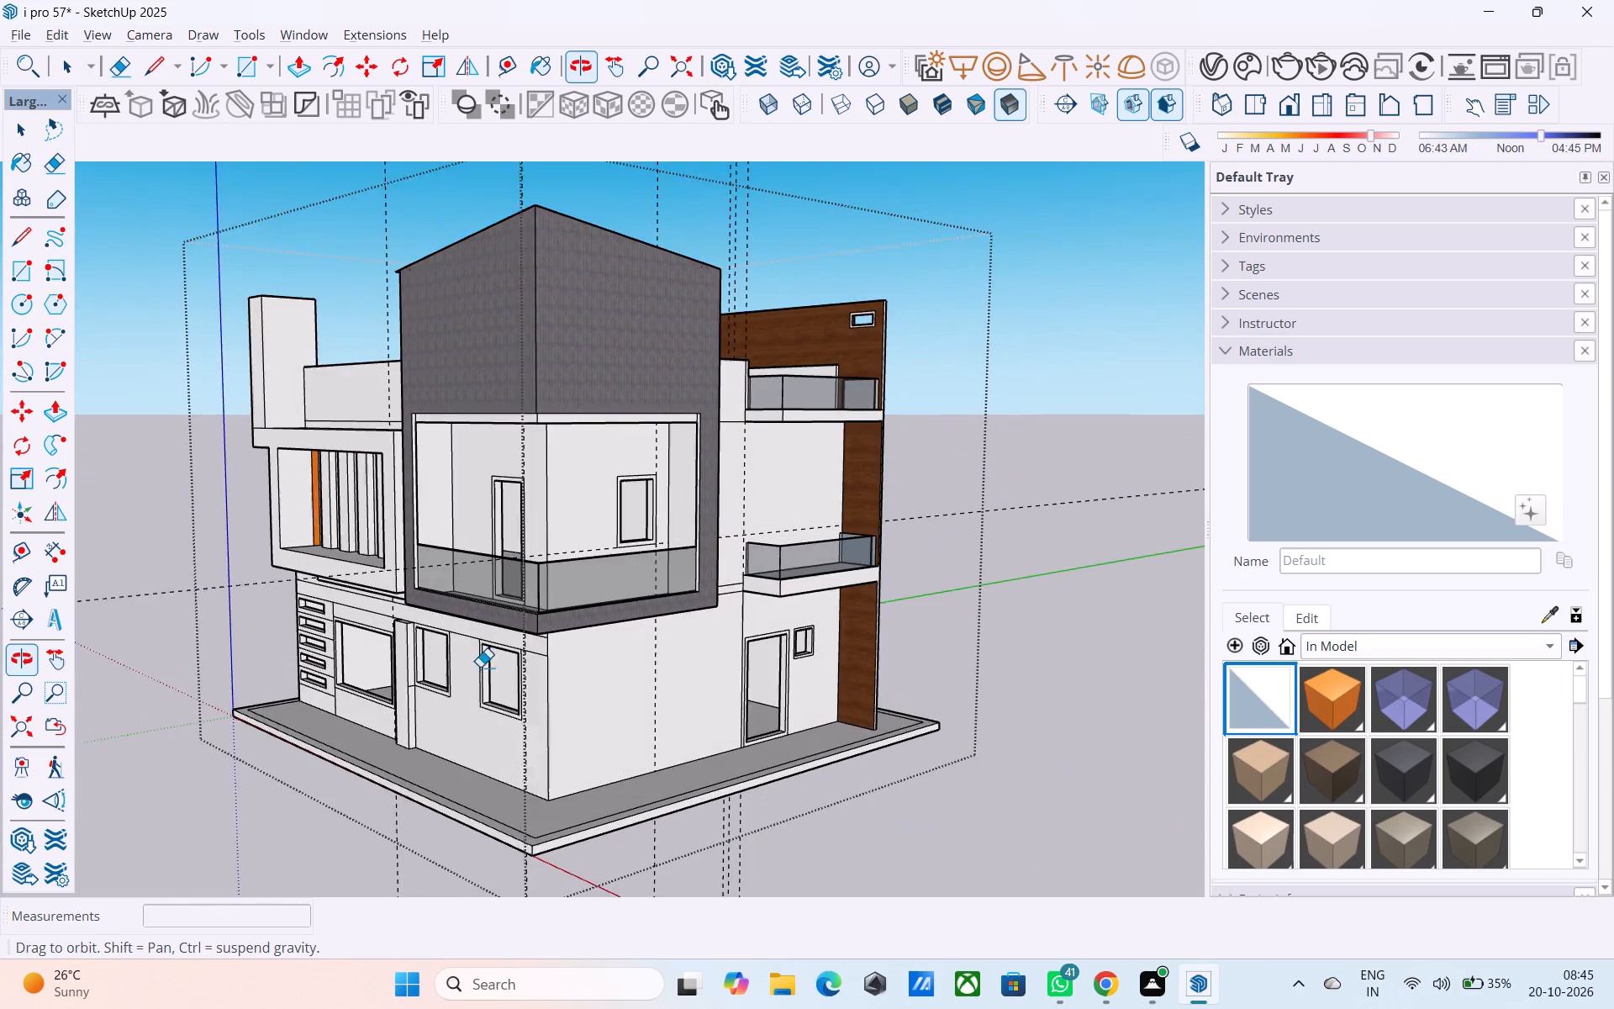
pyautogui.moveTo(480, 667); pyautogui.dragTo(482, 667, button='middle')
pyautogui.moveTo(493, 666); pyautogui.dragTo(467, 647, button='middle')
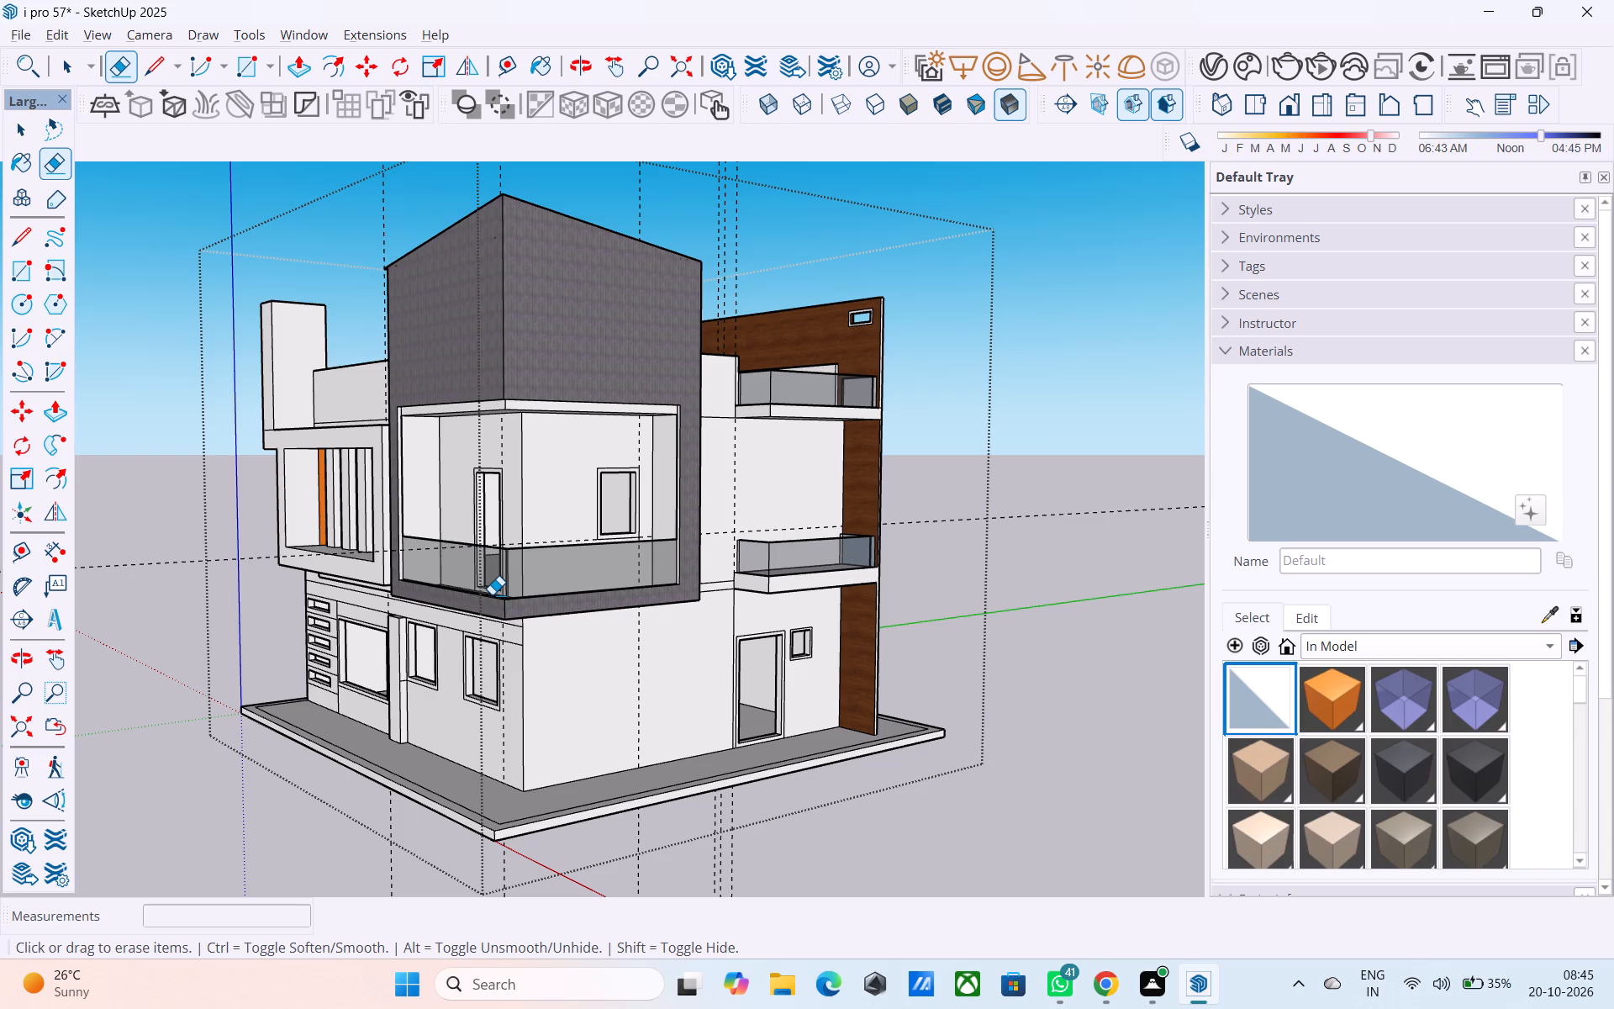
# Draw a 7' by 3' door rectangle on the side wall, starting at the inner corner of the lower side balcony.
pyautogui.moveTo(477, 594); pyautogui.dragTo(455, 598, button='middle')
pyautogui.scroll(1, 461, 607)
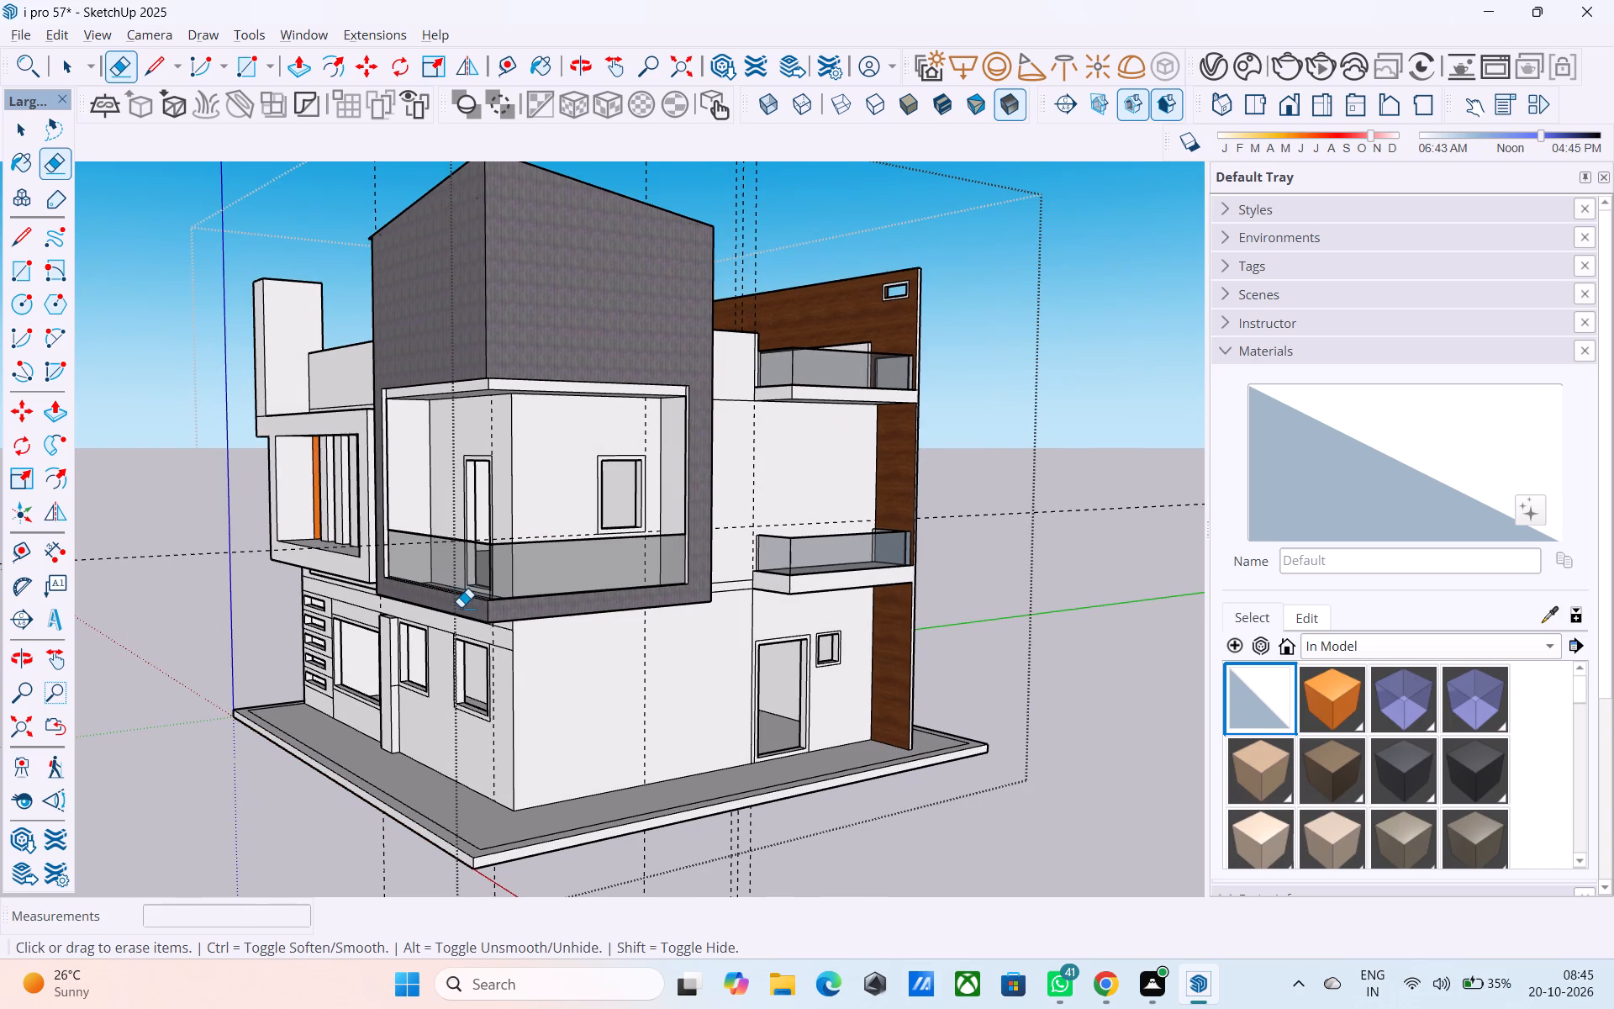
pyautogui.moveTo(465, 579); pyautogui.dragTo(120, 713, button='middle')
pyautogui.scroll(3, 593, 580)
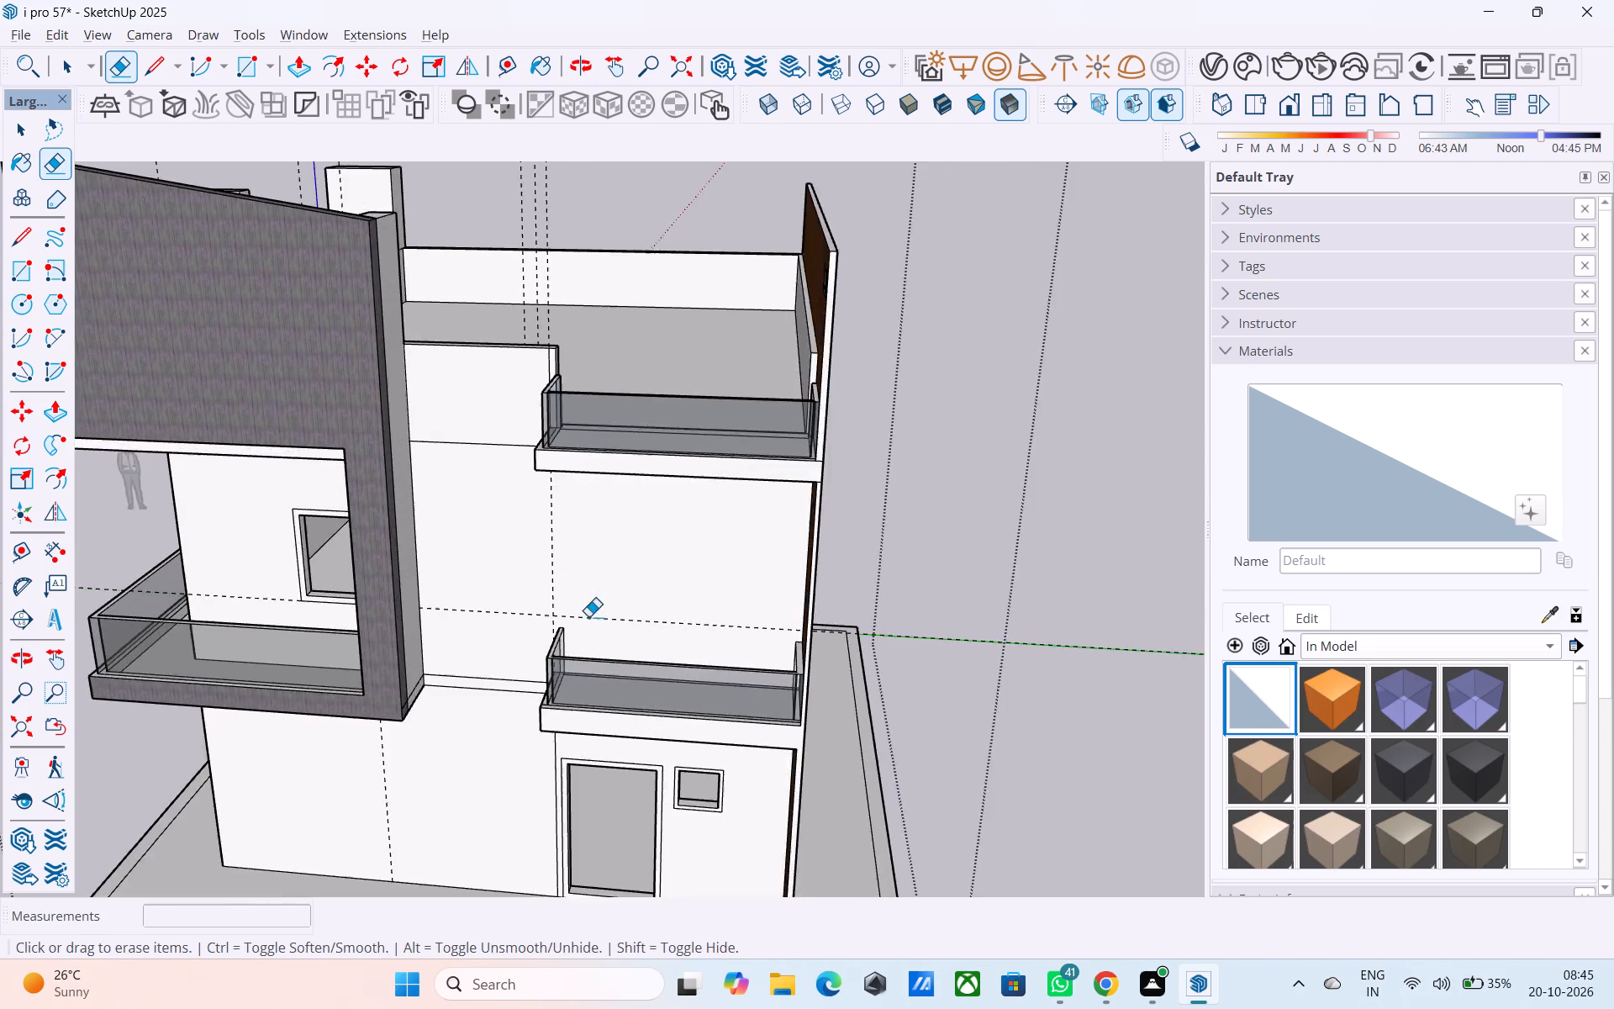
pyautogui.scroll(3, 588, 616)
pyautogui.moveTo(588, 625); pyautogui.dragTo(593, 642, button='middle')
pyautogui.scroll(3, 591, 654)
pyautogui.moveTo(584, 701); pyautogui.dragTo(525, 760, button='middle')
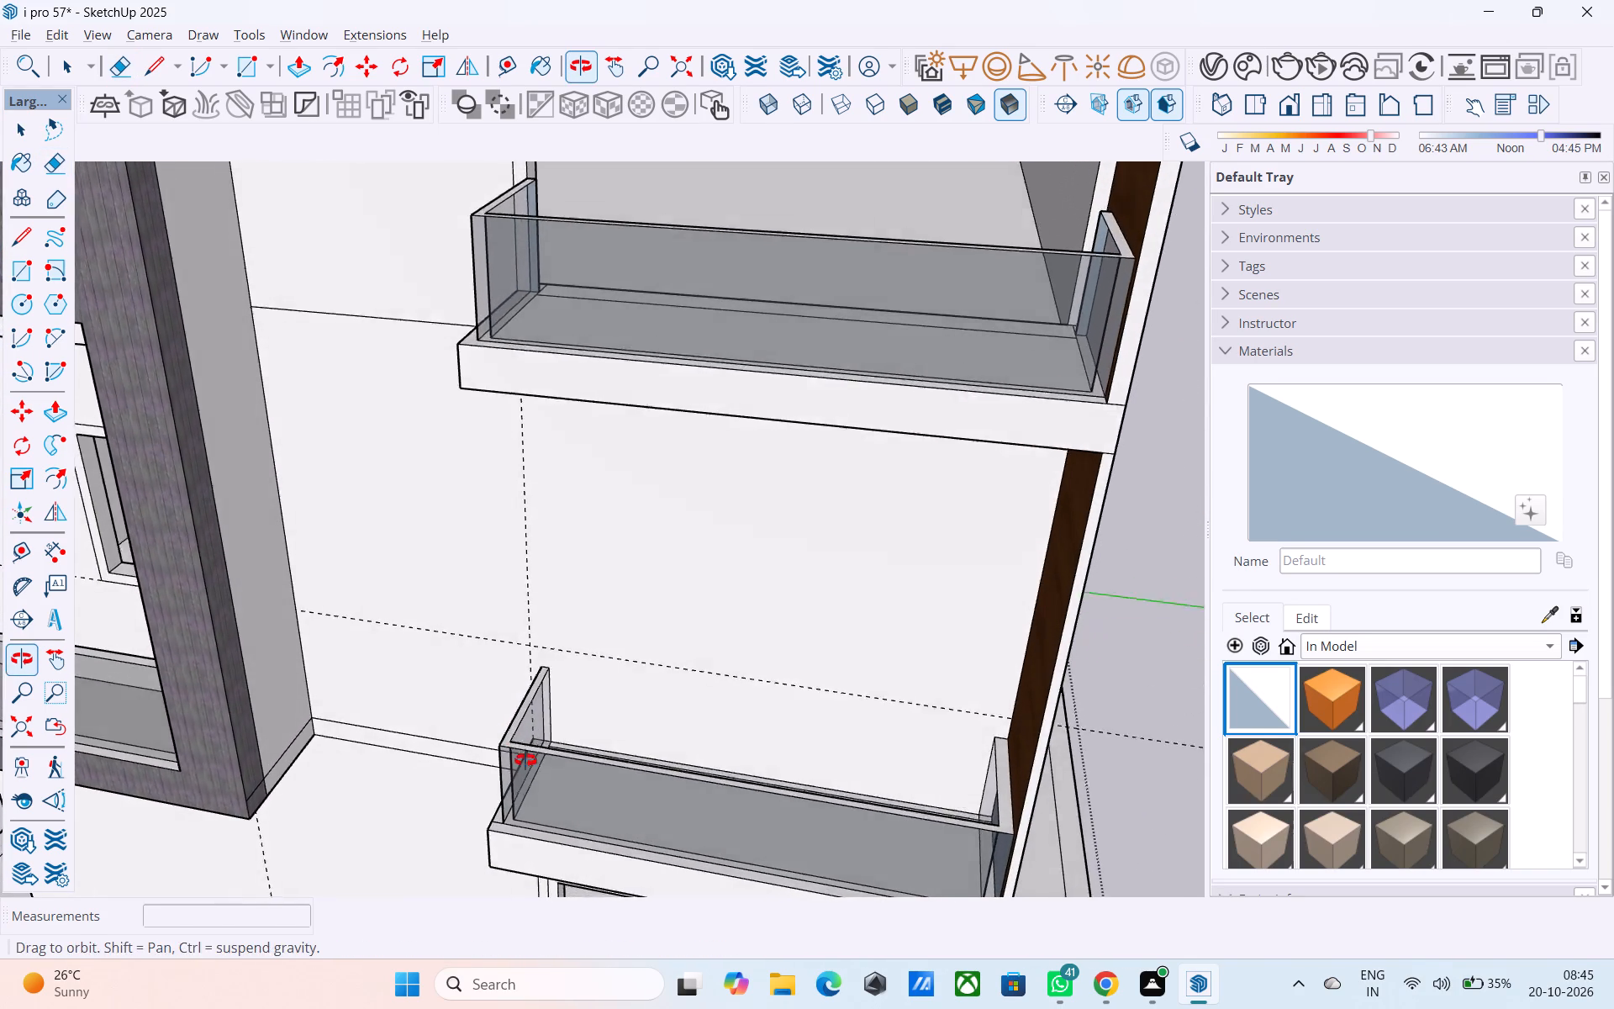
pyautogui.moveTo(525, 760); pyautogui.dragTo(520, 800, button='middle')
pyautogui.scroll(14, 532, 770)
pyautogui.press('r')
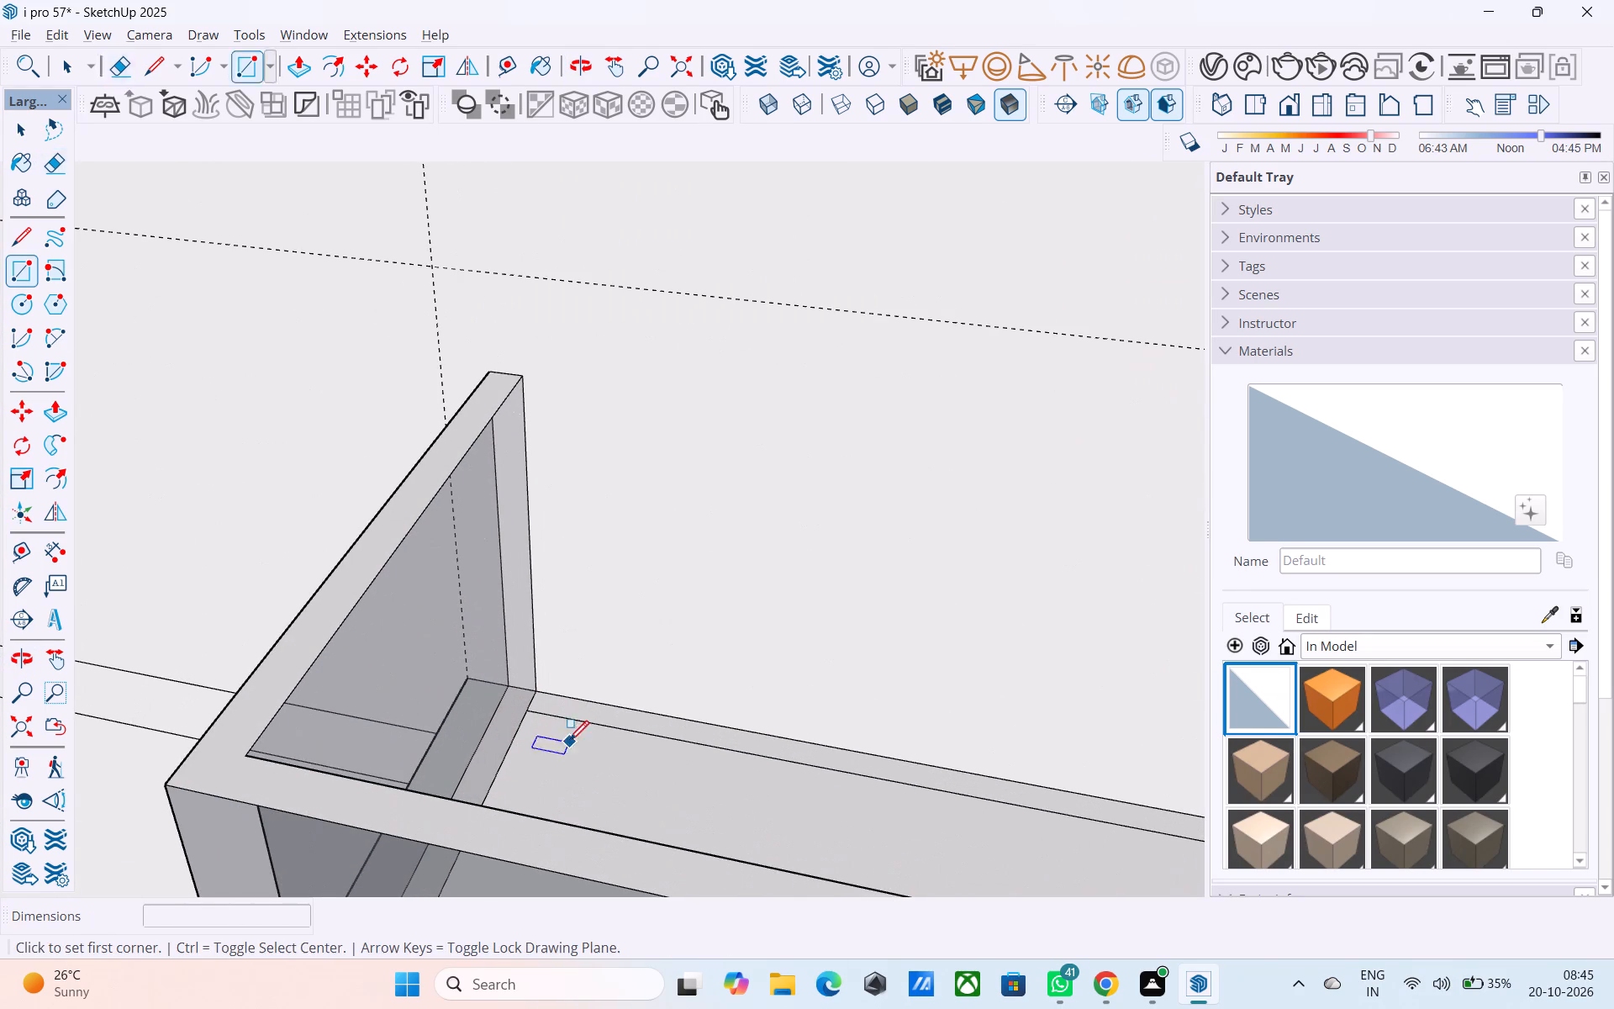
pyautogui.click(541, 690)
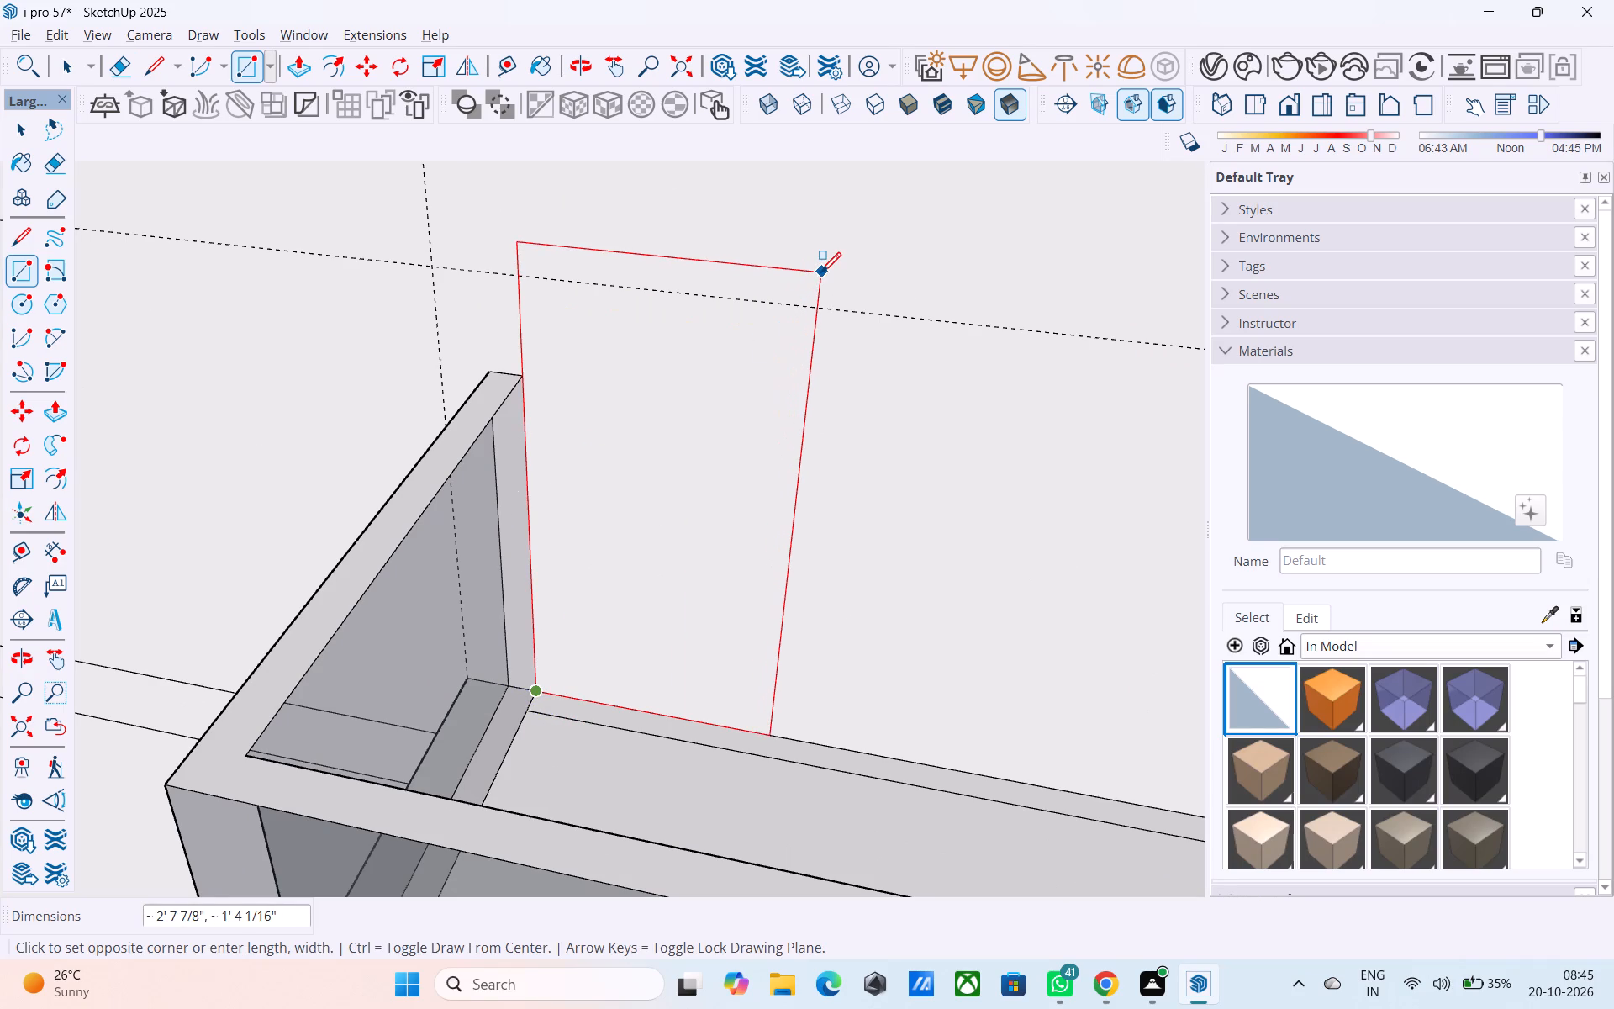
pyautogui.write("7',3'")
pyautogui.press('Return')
# Check the outer frame size of the ground-floor side door with the Rectangle tool for comparison with the balcony door outline.
pyautogui.scroll(-2, 695, 363)
pyautogui.scroll(1, 693, 367)
pyautogui.scroll(-6, 693, 367)
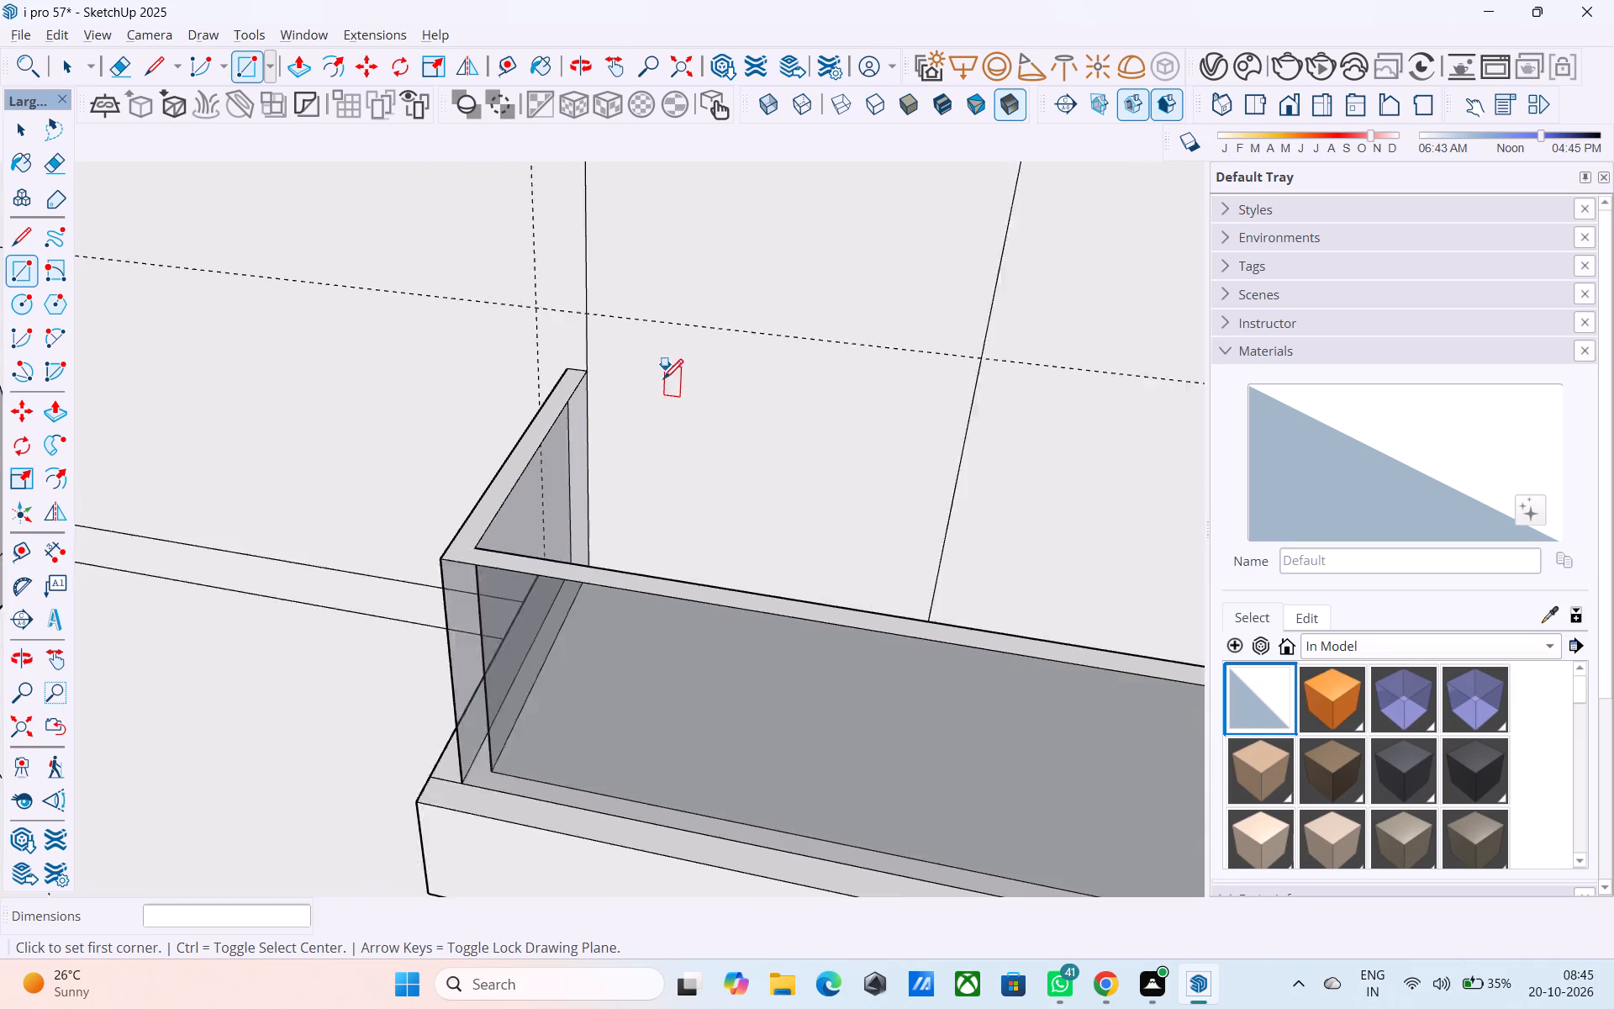
pyautogui.scroll(-5, 663, 381)
pyautogui.moveTo(667, 409); pyautogui.dragTo(776, 294, button='middle')
pyautogui.scroll(-4, 780, 293)
pyautogui.scroll(-3, 763, 388)
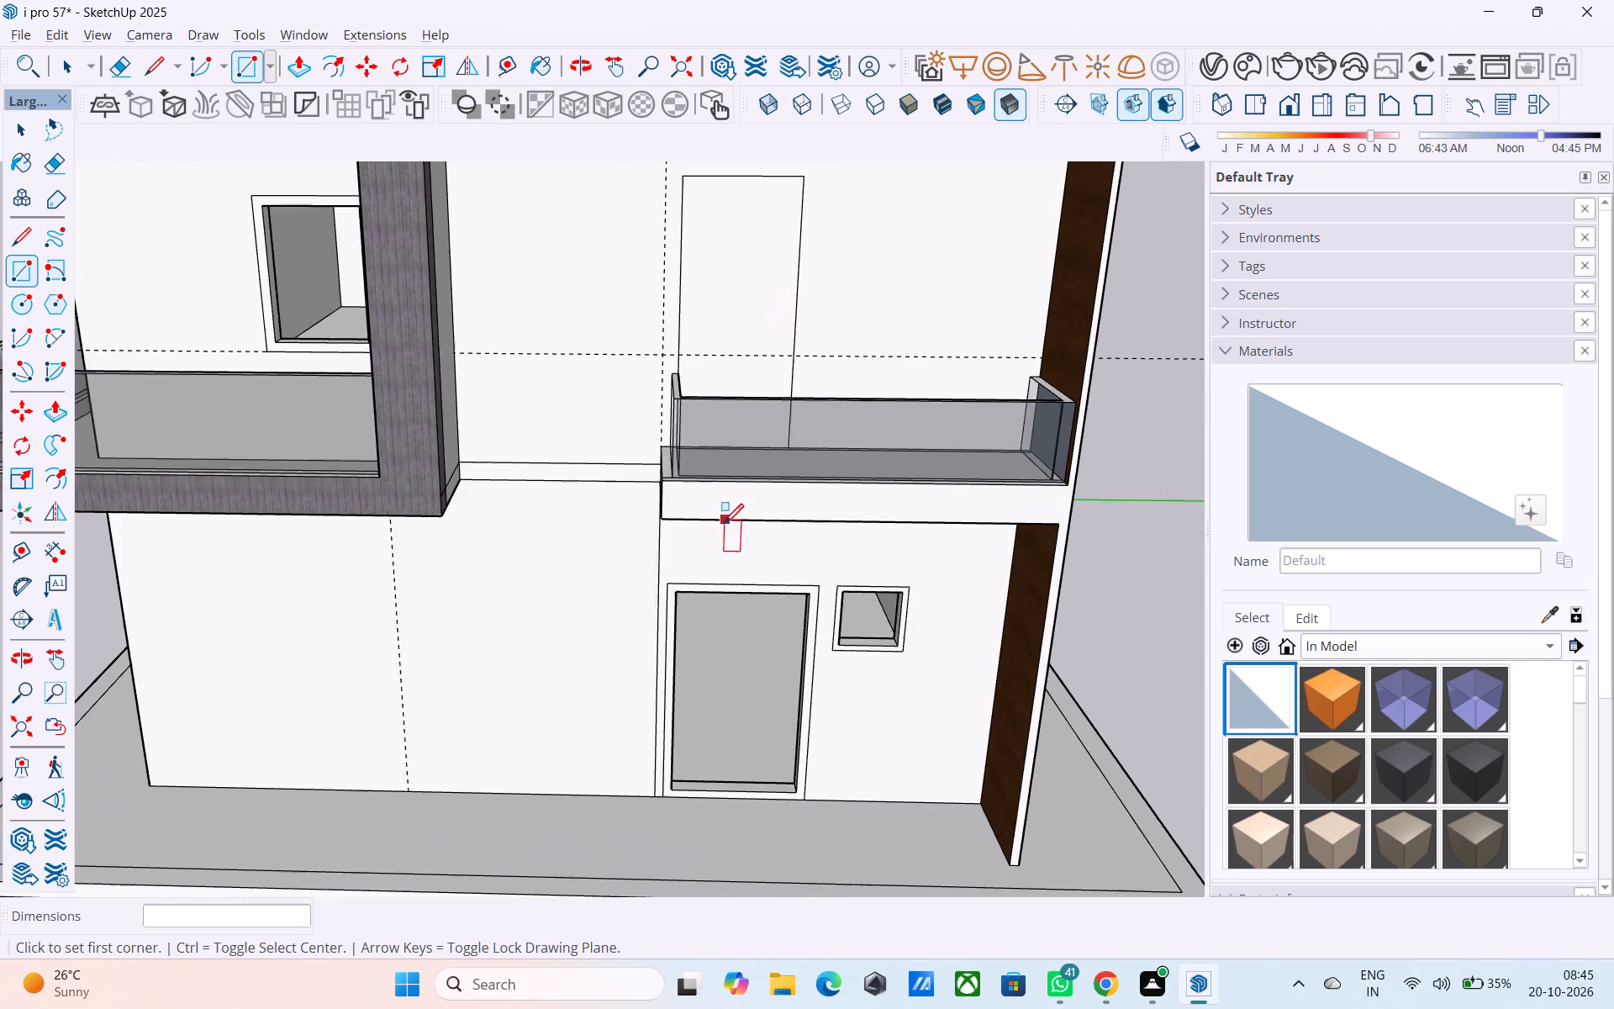
pyautogui.scroll(-1, 724, 526)
pyautogui.scroll(4, 720, 550)
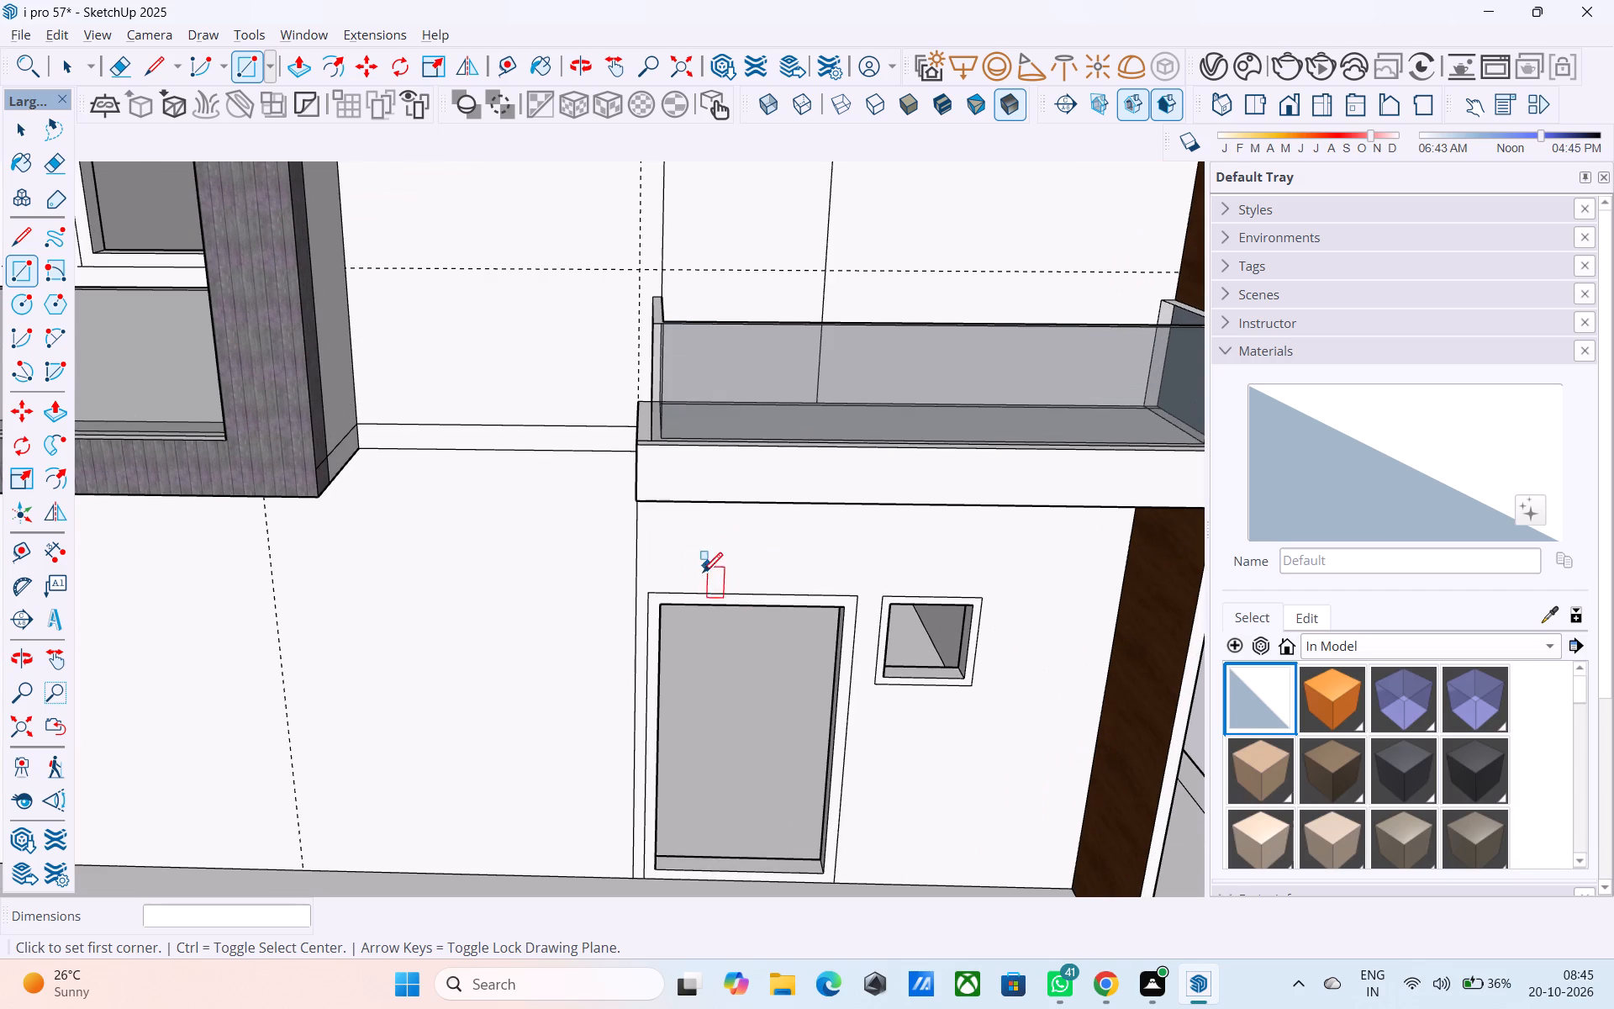
pyautogui.click(646, 600)
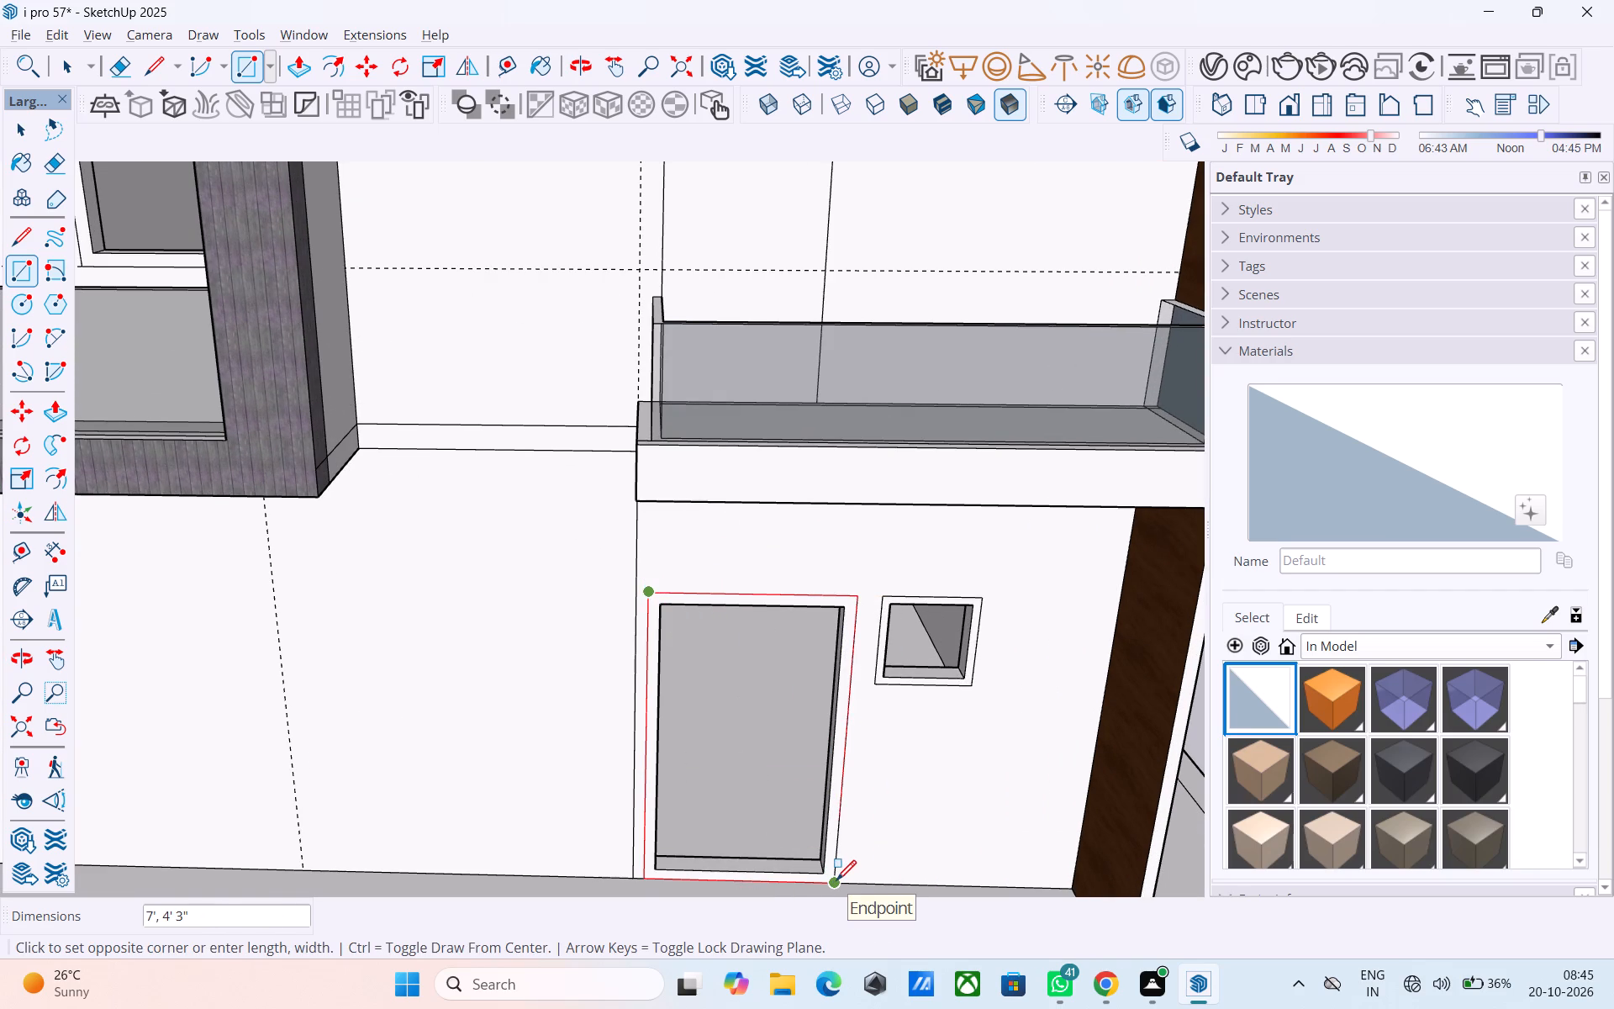
pyautogui.scroll(-2, 659, 276)
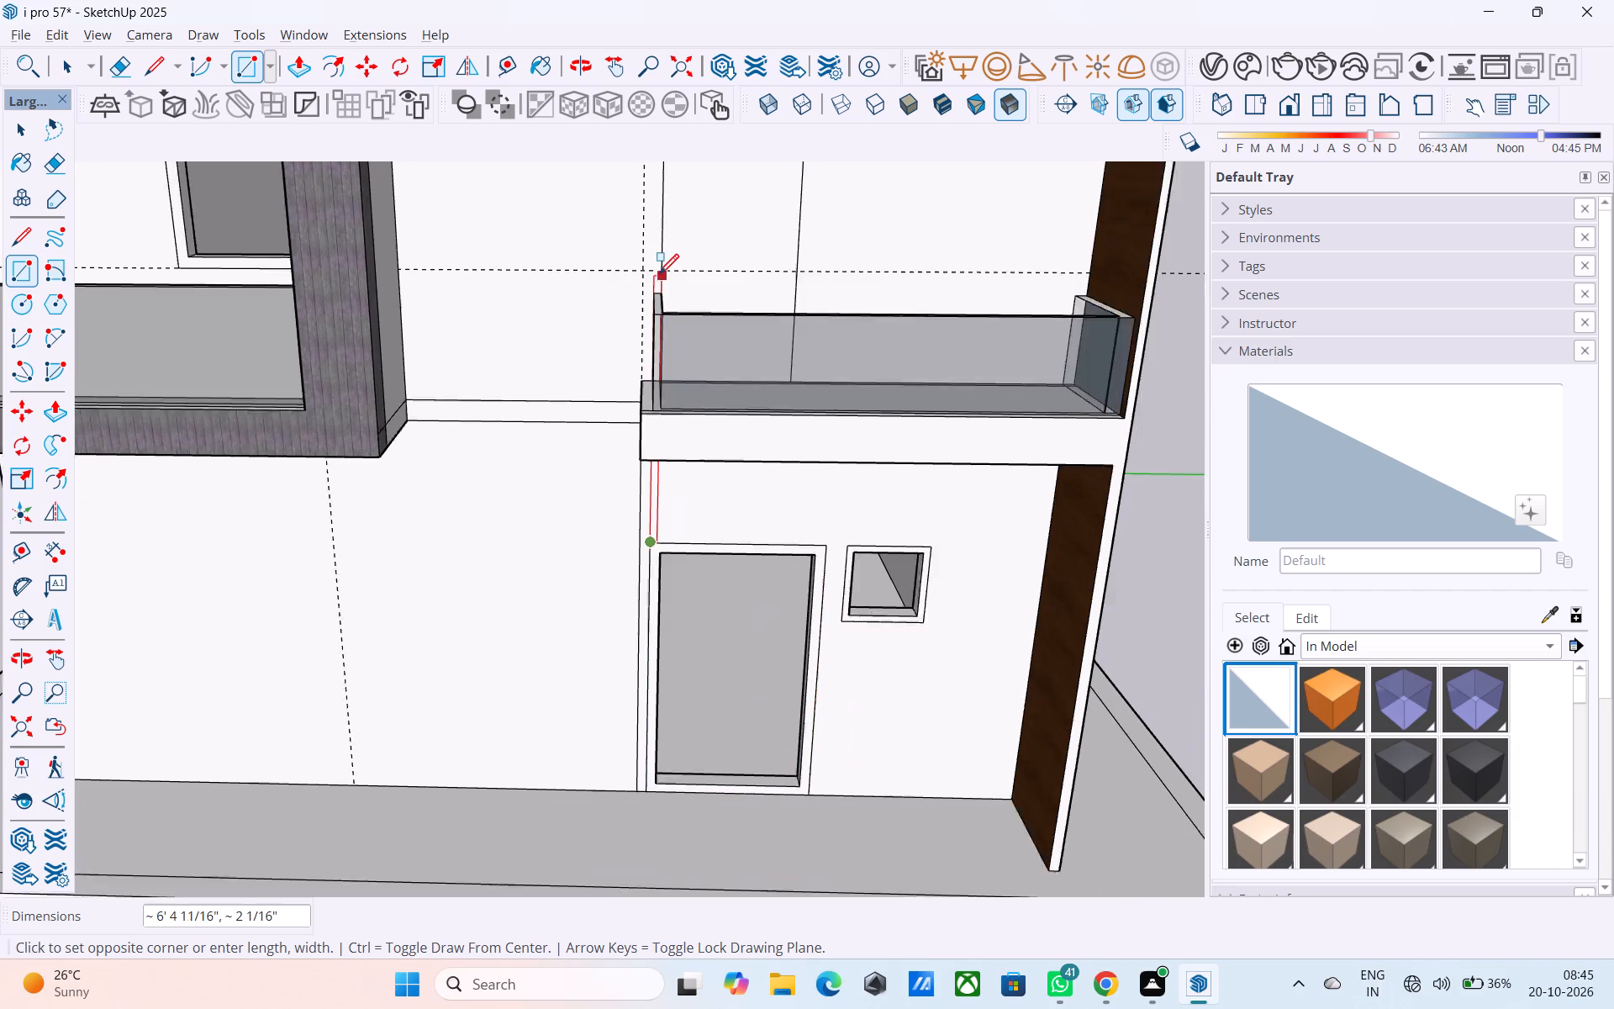
pyautogui.scroll(-2, 659, 276)
pyautogui.moveTo(659, 275); pyautogui.dragTo(502, 642, button='middle')
pyautogui.scroll(4, 585, 531)
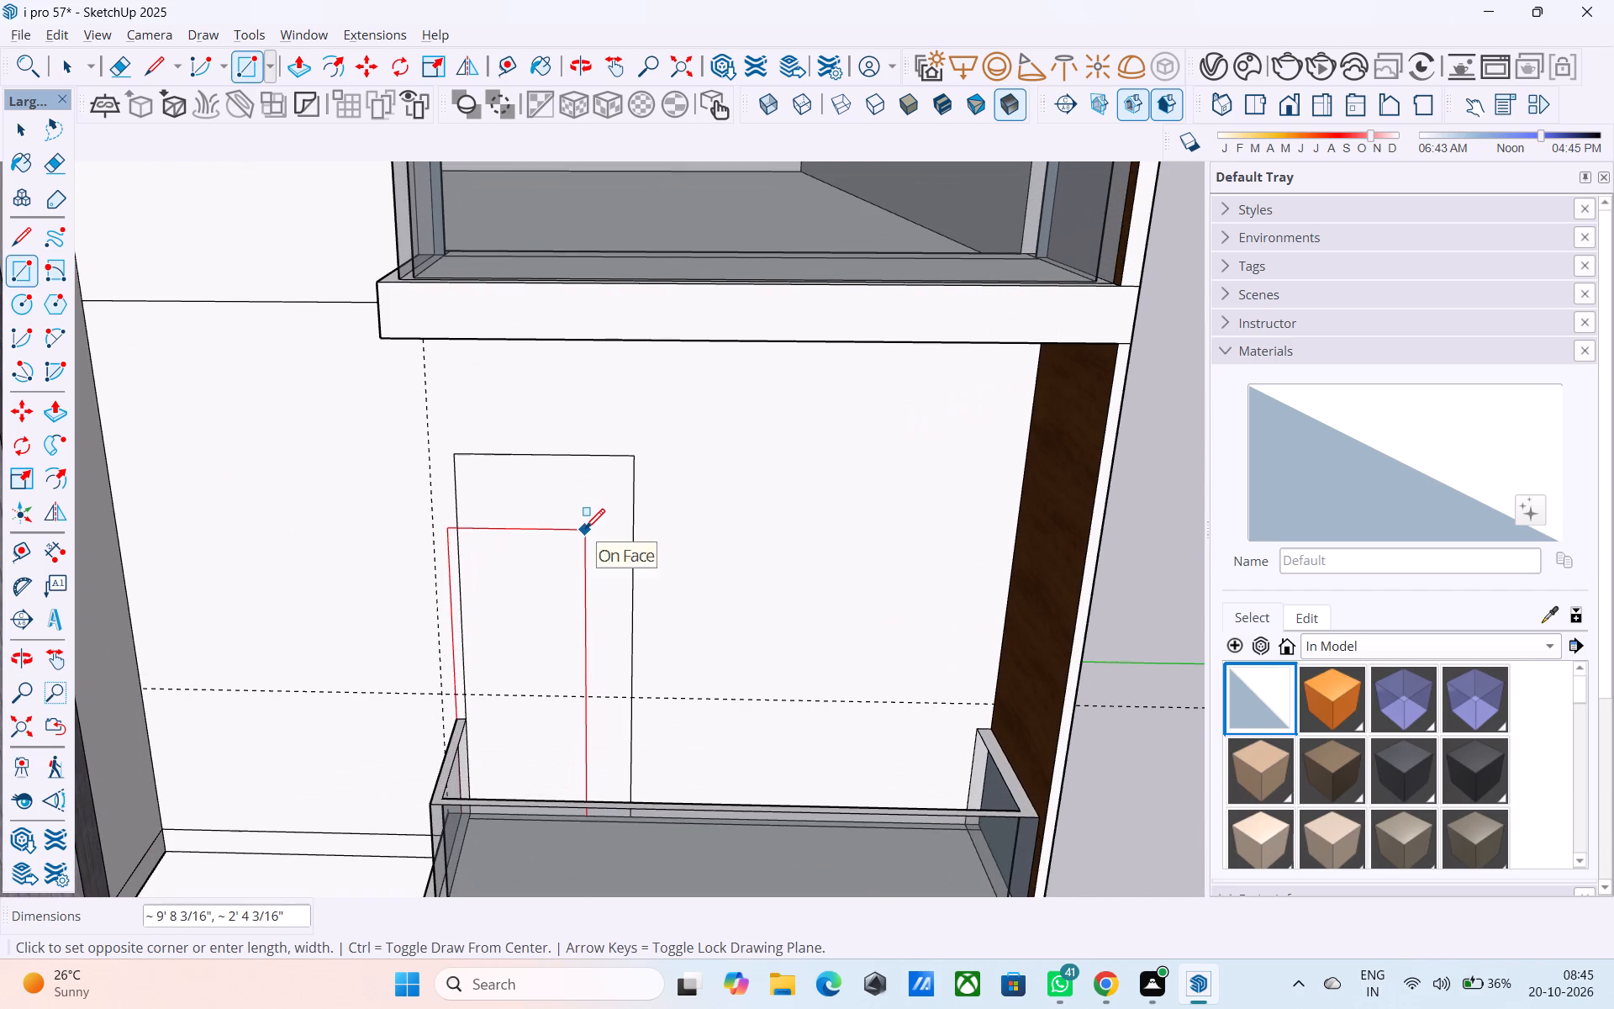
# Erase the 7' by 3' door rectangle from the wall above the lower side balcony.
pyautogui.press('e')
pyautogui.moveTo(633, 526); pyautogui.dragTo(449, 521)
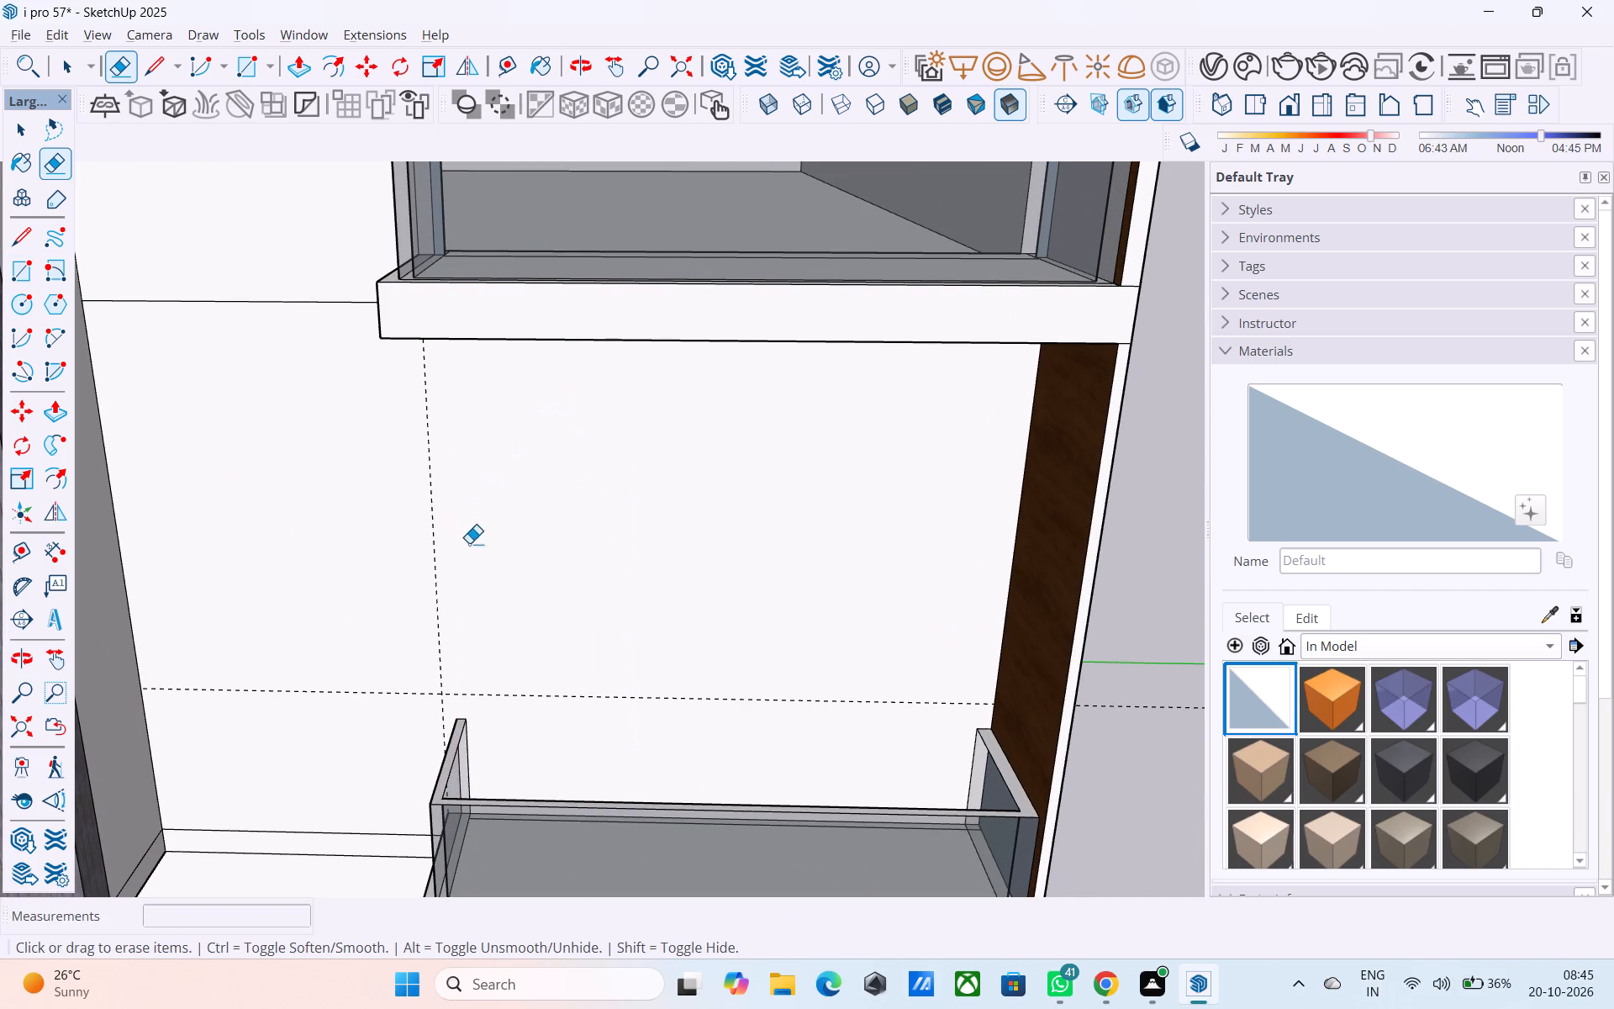
# Draw a 7' by 4' door rectangle on the side wall from the inner corner of the lower side balcony.
pyautogui.press('r')
pyautogui.scroll(8, 501, 707)
pyautogui.moveTo(443, 837); pyautogui.dragTo(420, 862, button='middle')
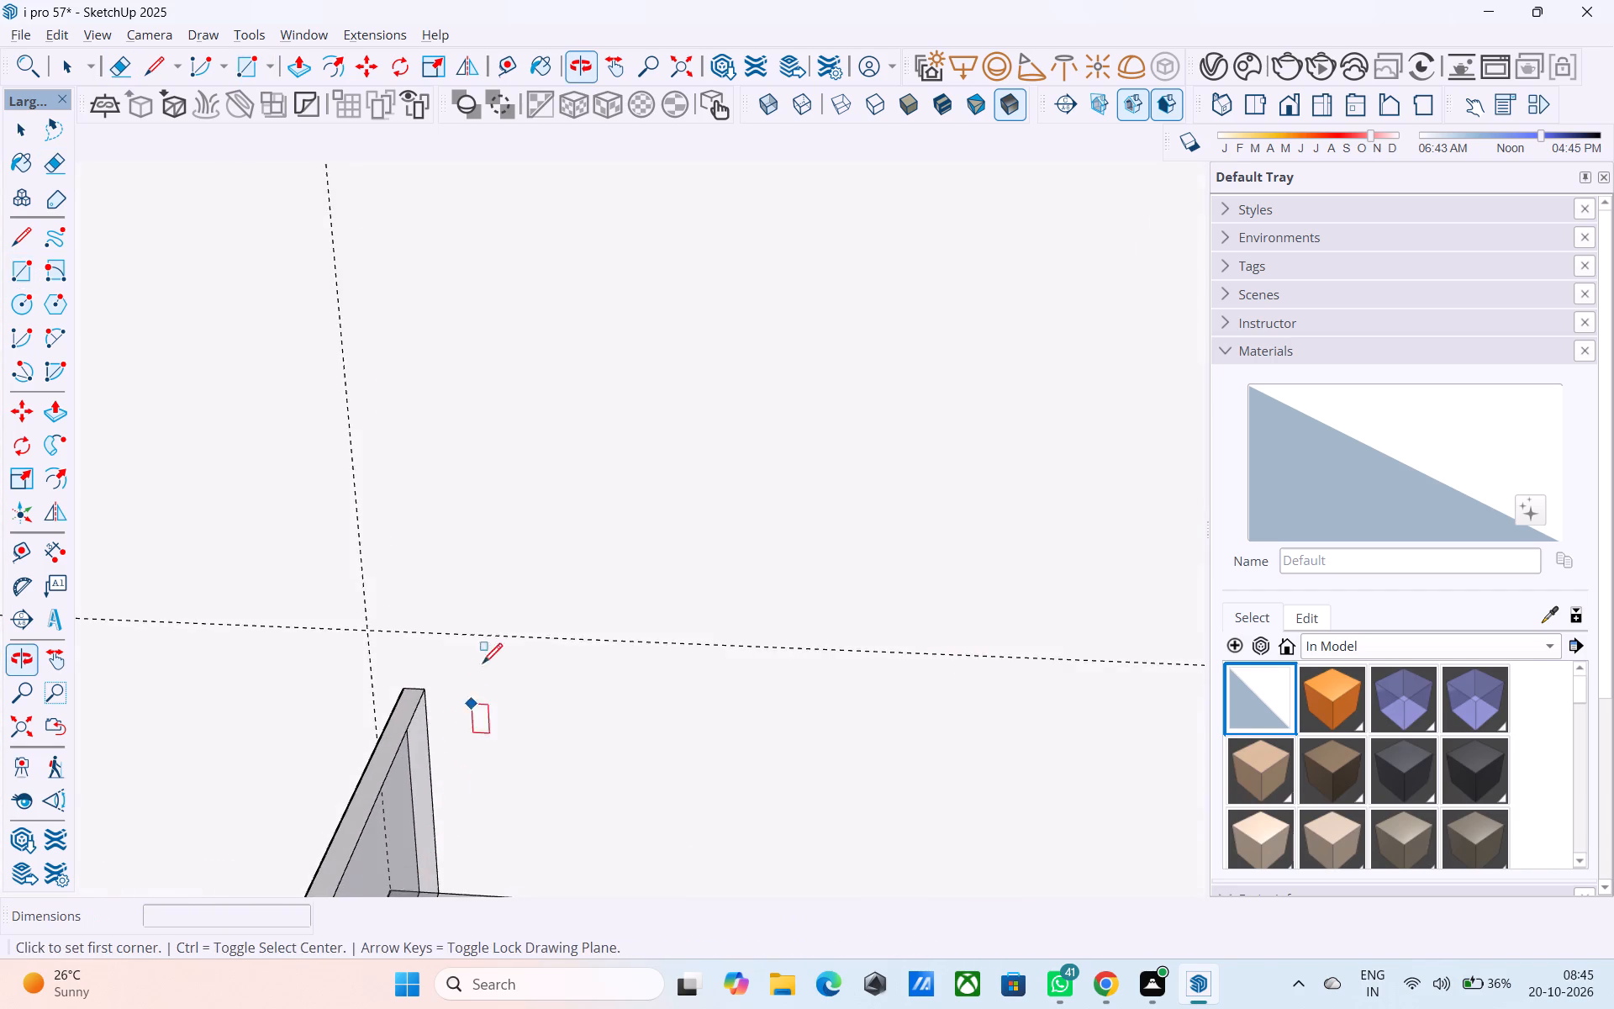
pyautogui.scroll(-4, 483, 665)
pyautogui.moveTo(477, 687); pyautogui.dragTo(426, 610, button='middle')
pyautogui.scroll(4, 442, 544)
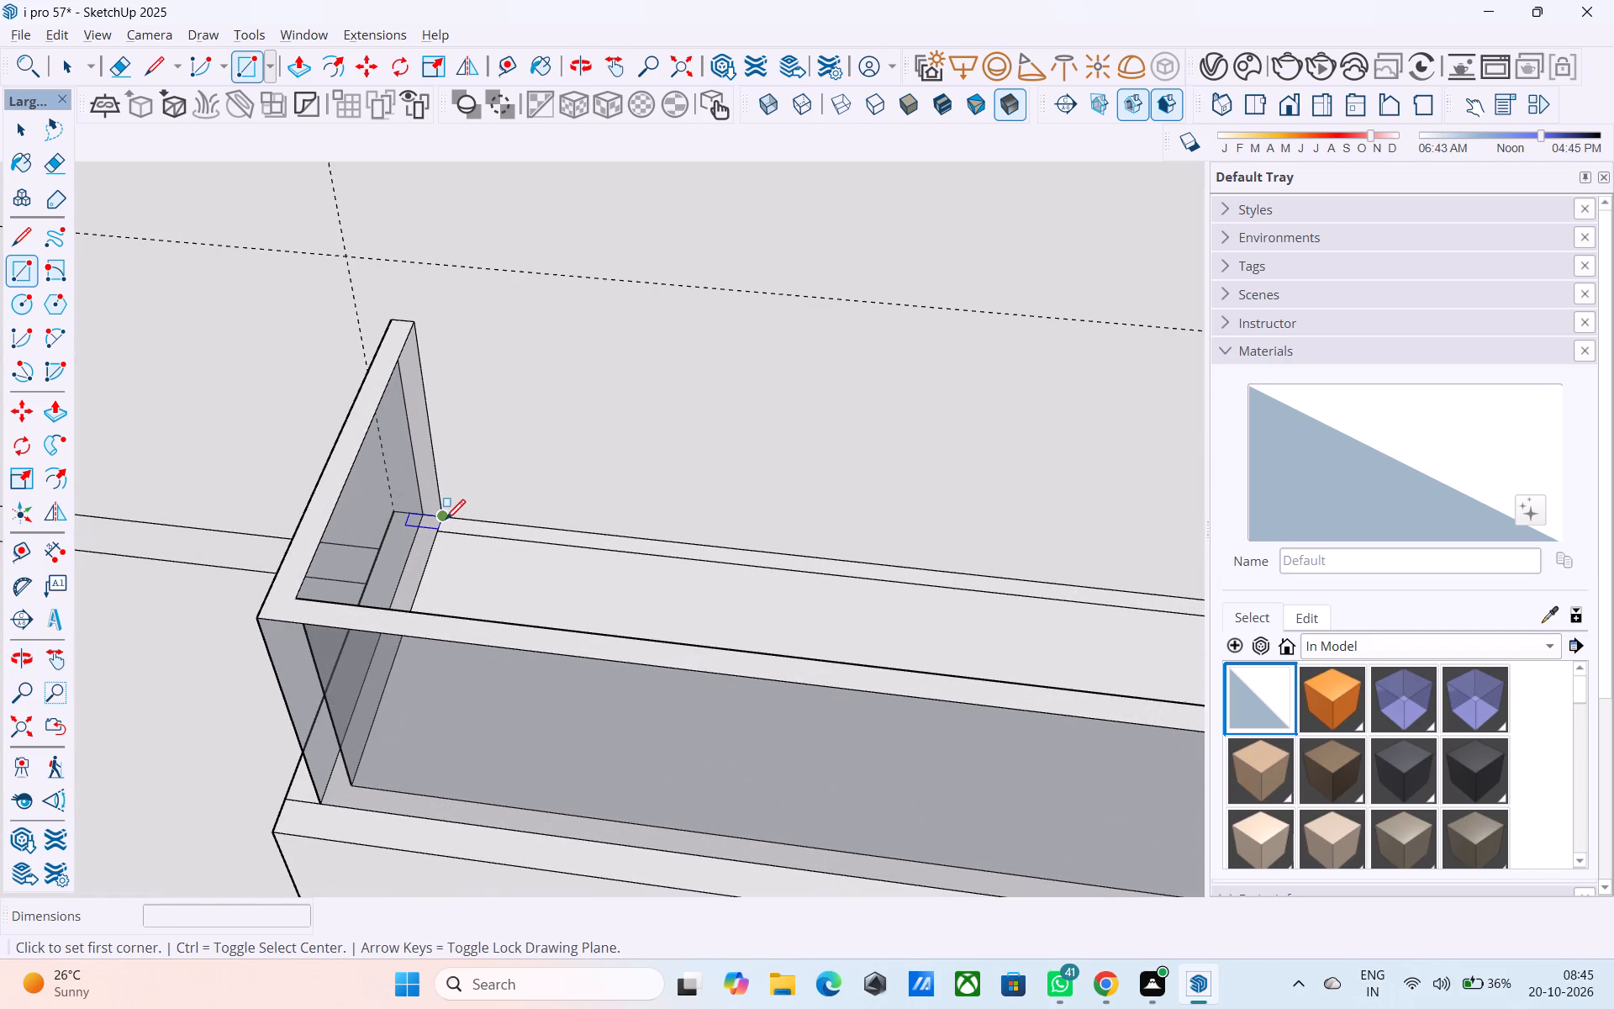
pyautogui.click(446, 521)
pyautogui.press('7')
pyautogui.write("',4'")
pyautogui.press('Return')
pyautogui.scroll(-4, 570, 351)
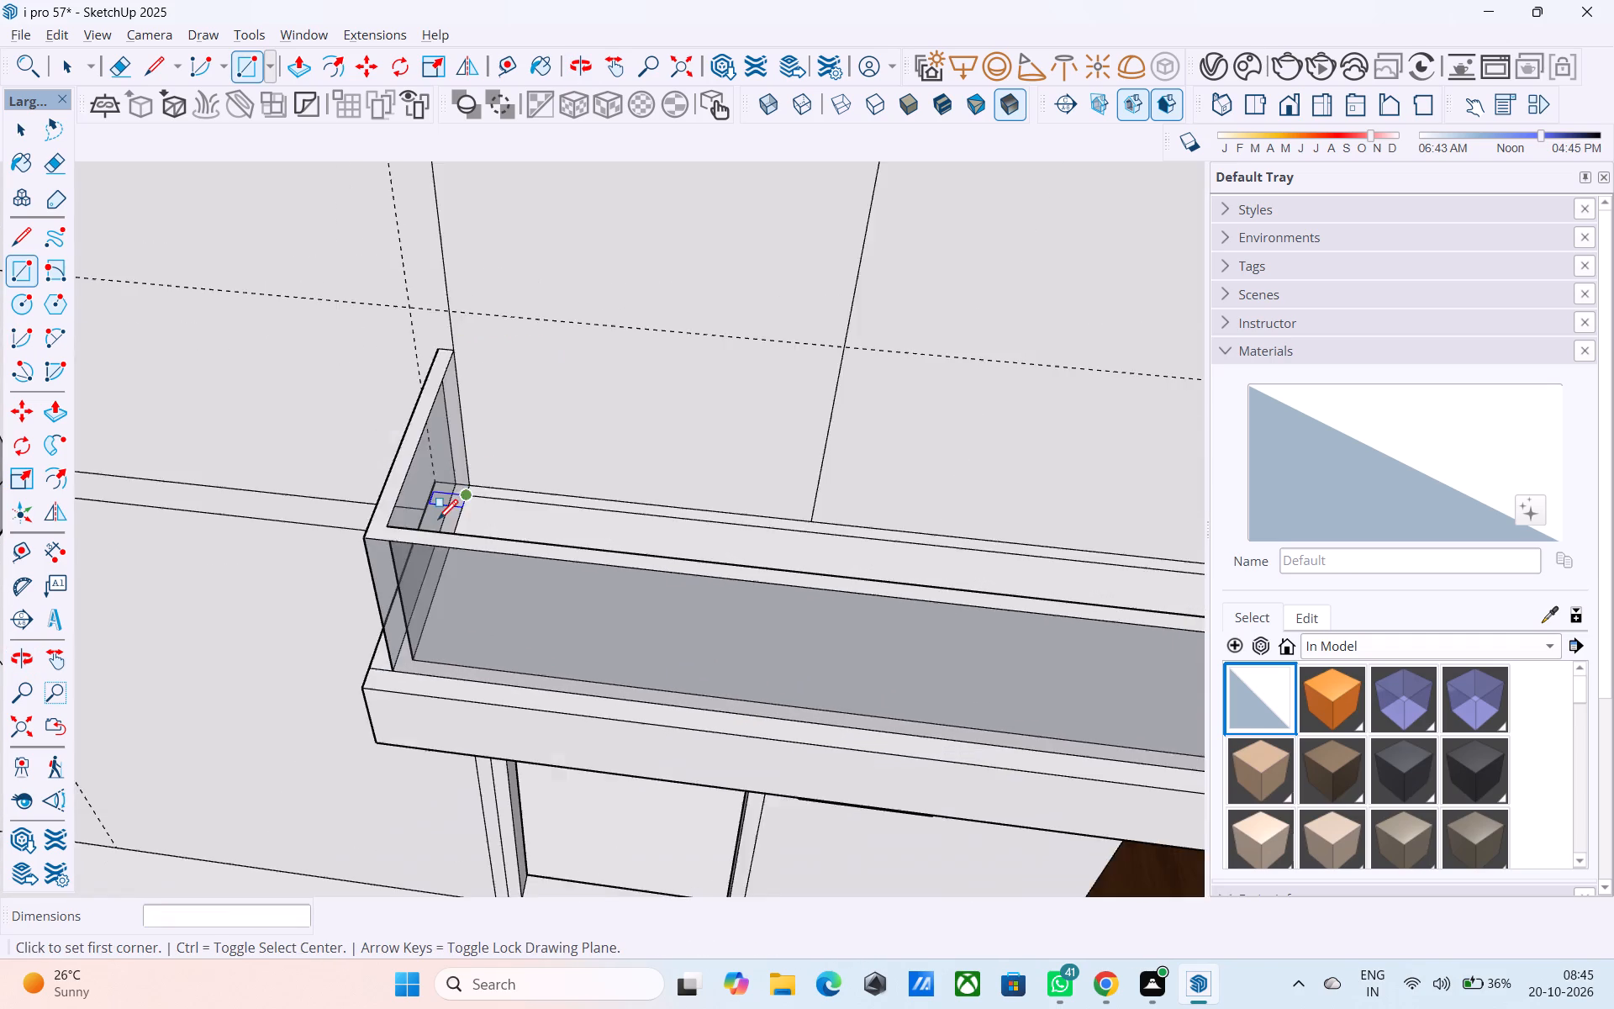
# Offset the balcony door rectangle inward by 3" to form its frame.
pyautogui.scroll(-9, 438, 521)
pyautogui.moveTo(451, 614); pyautogui.dragTo(546, 384, button='middle')
pyautogui.scroll(7, 546, 384)
pyautogui.press('space')
pyautogui.click(538, 398)
pyautogui.press('f')
pyautogui.click(538, 398)
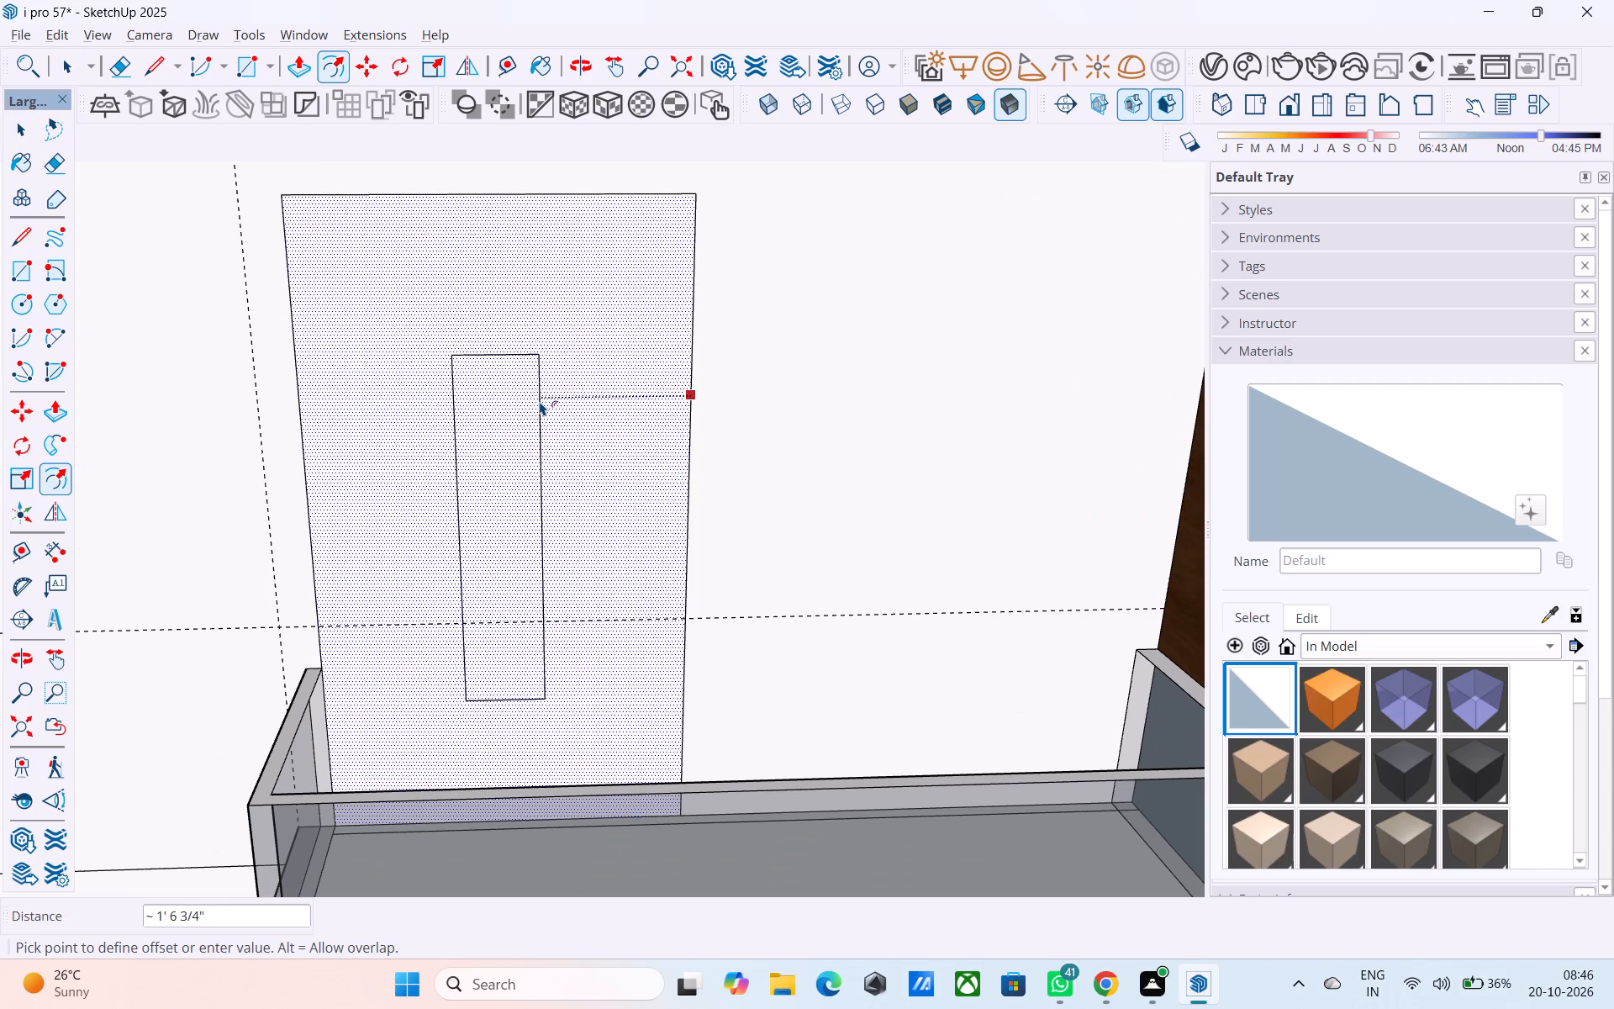
pyautogui.write('3"')
pyautogui.press('Return')
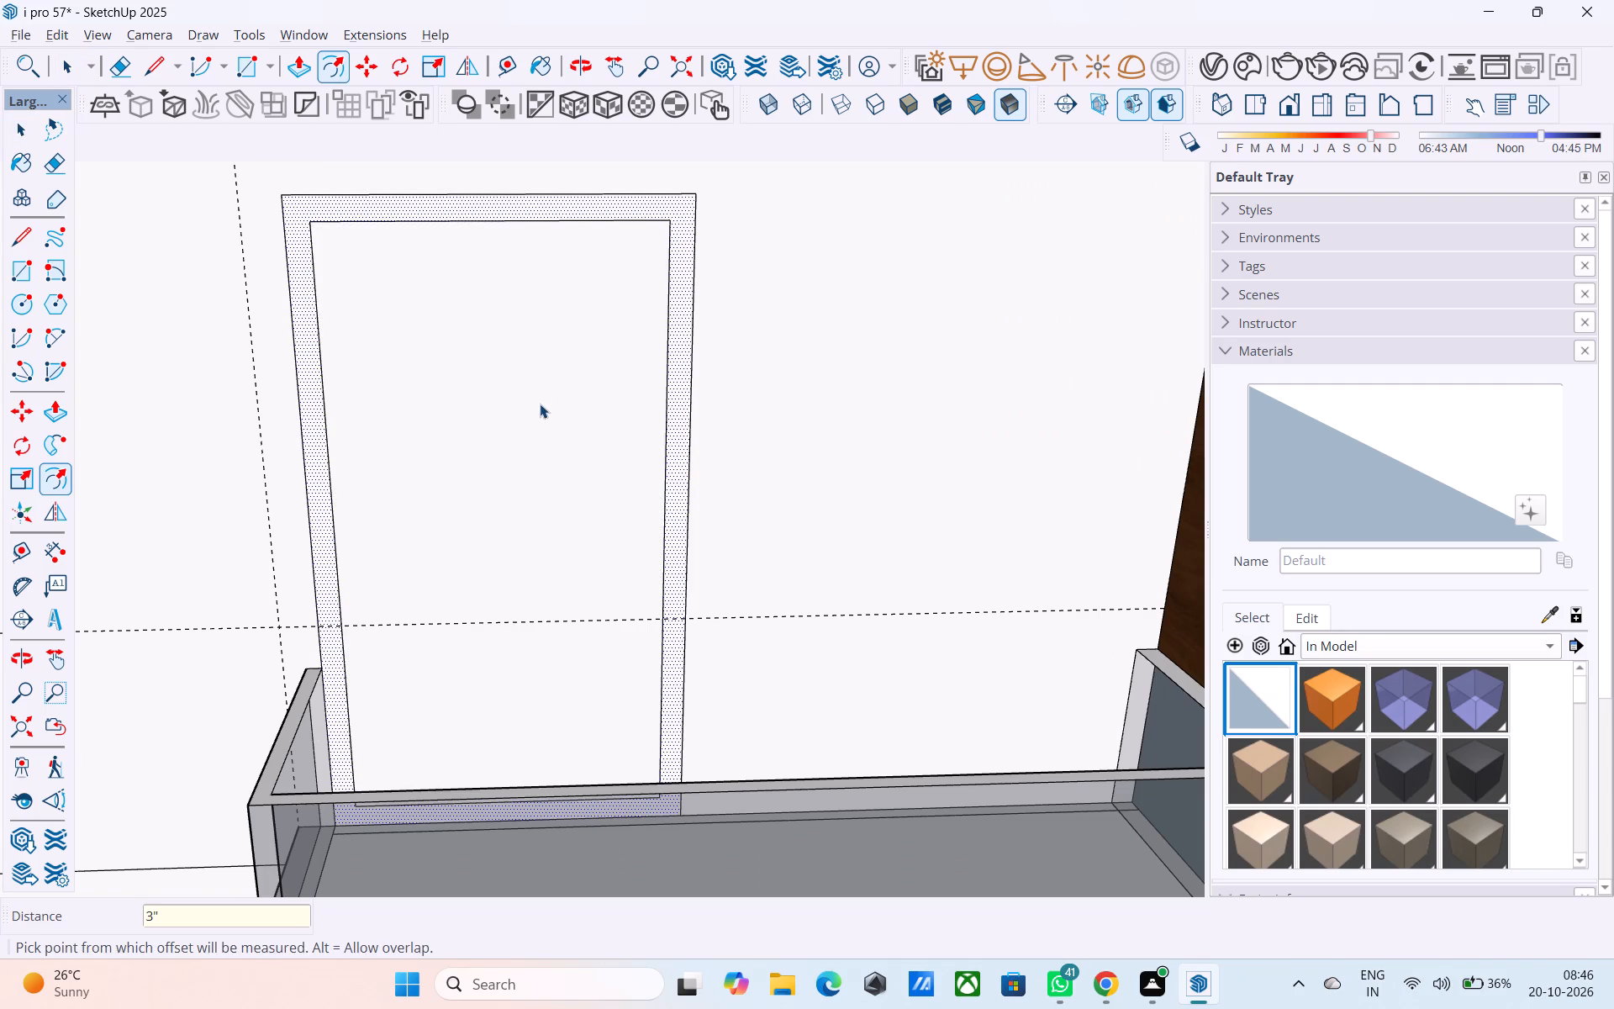
pyautogui.press('space')
# Copy the small ground-floor side window's frame straight up about 11', placing it beside the balcony door outline.
pyautogui.scroll(-10, 540, 404)
pyautogui.scroll(1, 525, 423)
pyautogui.scroll(-4, 525, 423)
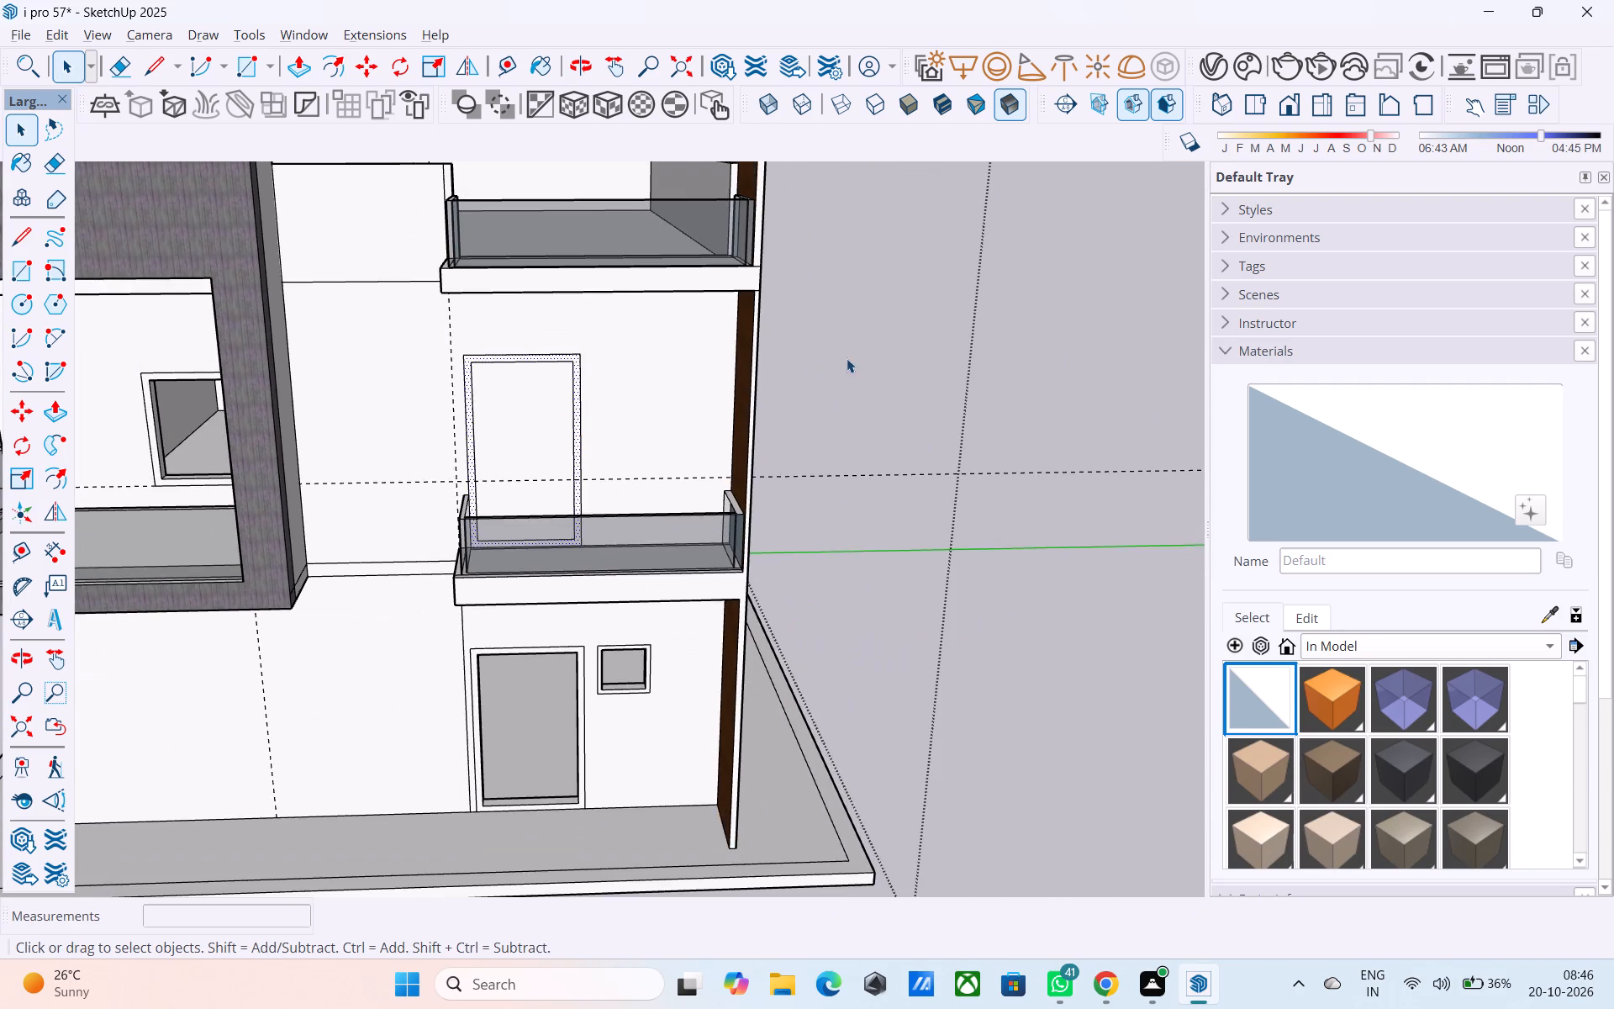
pyautogui.scroll(-3, 864, 362)
pyautogui.scroll(1, 752, 412)
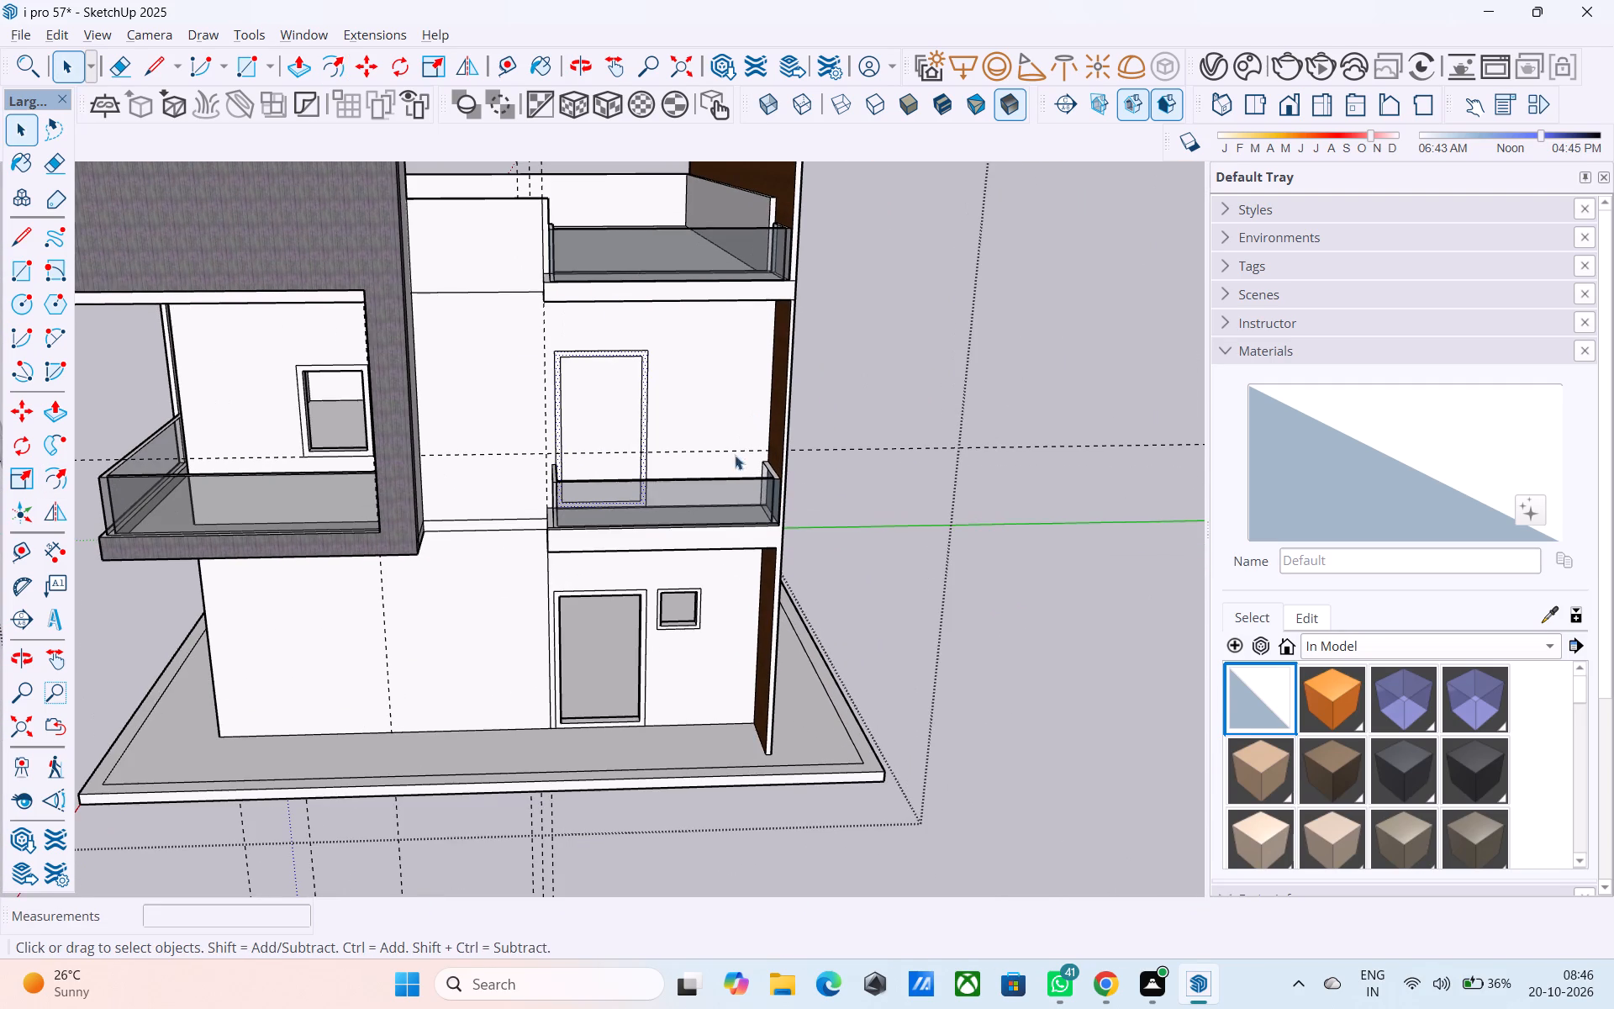
pyautogui.scroll(2, 720, 523)
pyautogui.scroll(9, 694, 594)
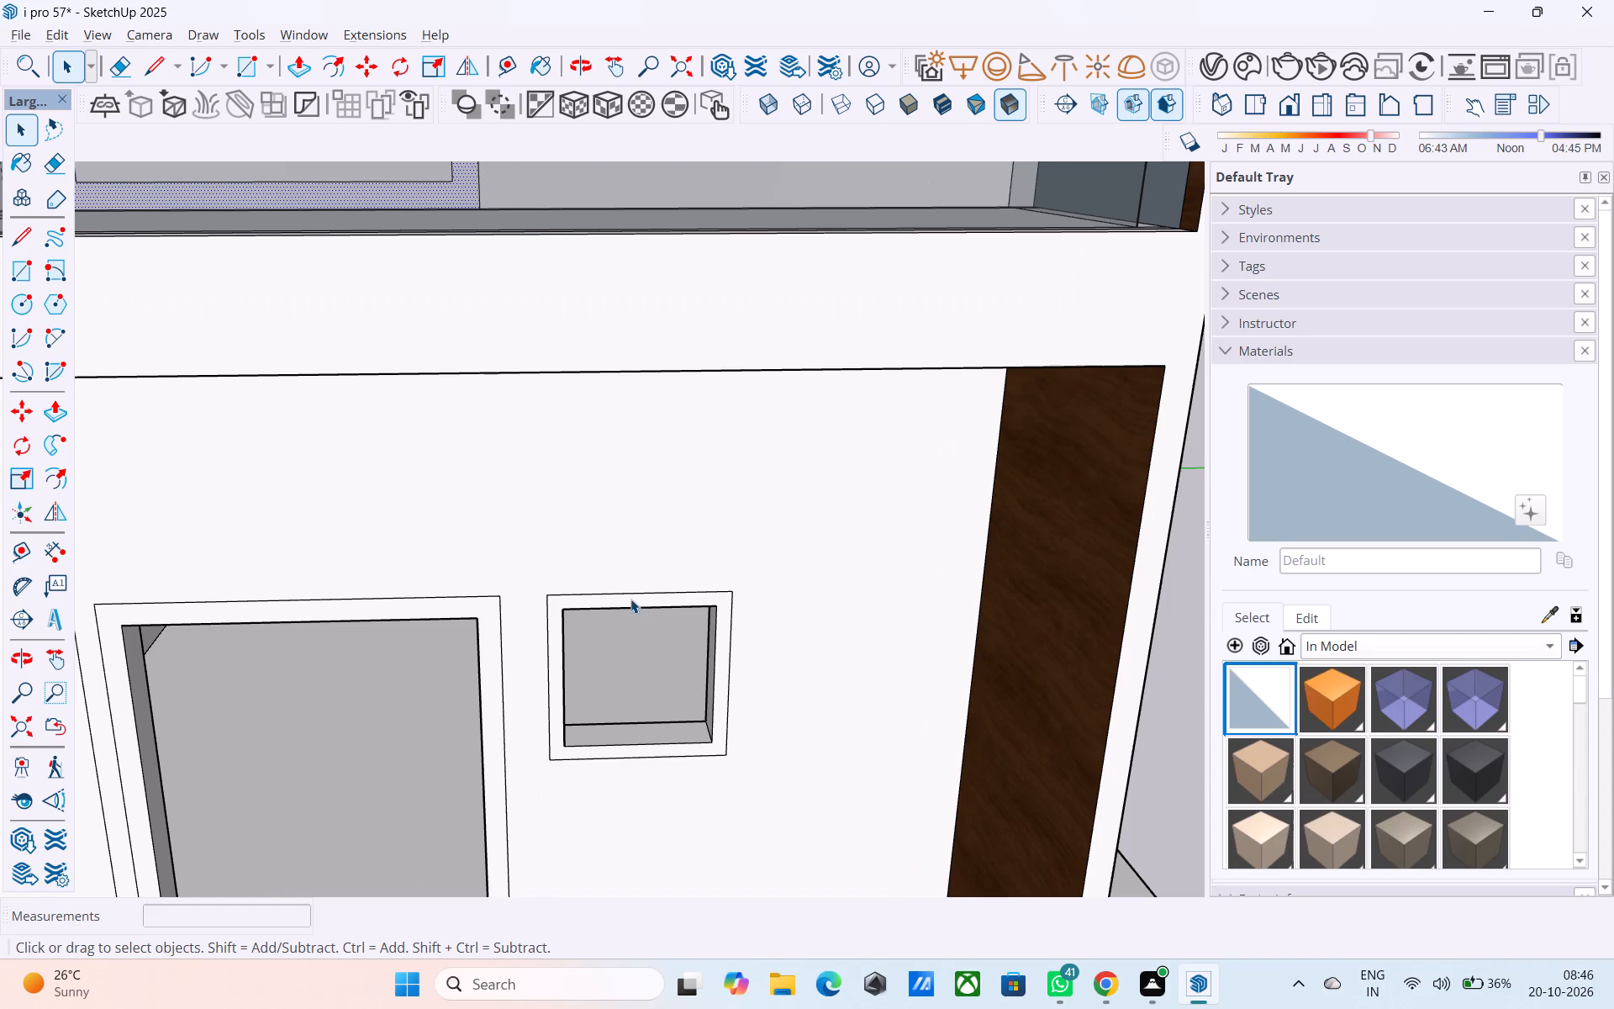
pyautogui.click(630, 600)
pyautogui.press('m')
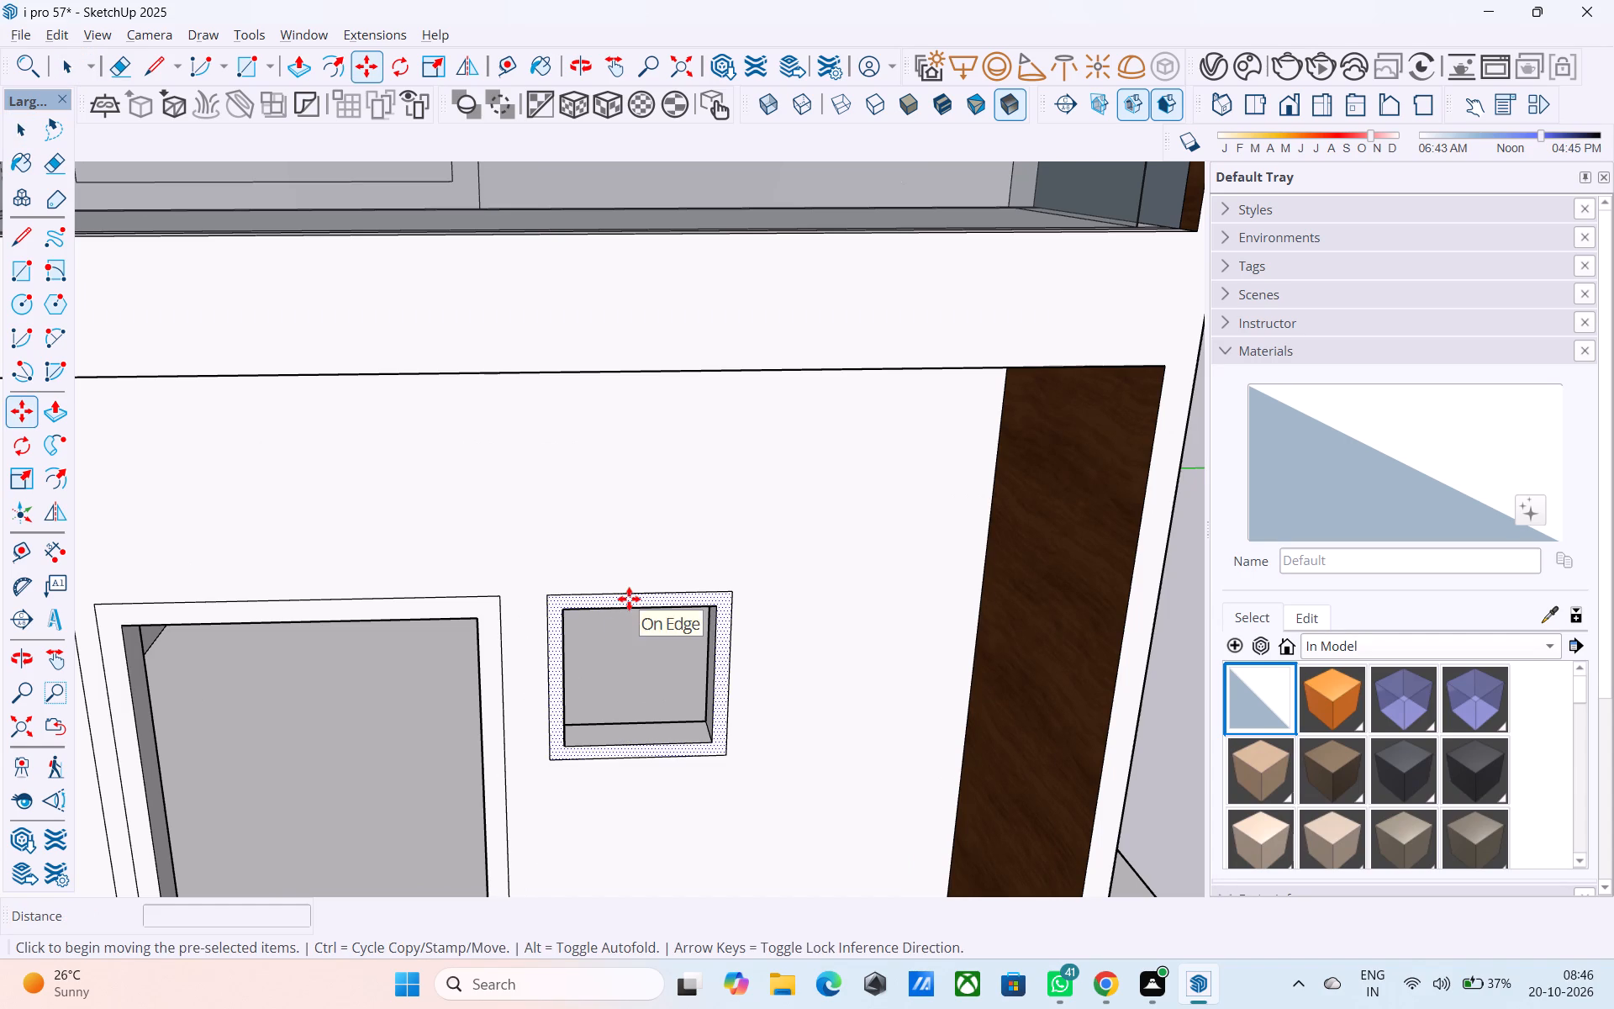
pyautogui.click(547, 763)
pyautogui.scroll(-8, 479, 430)
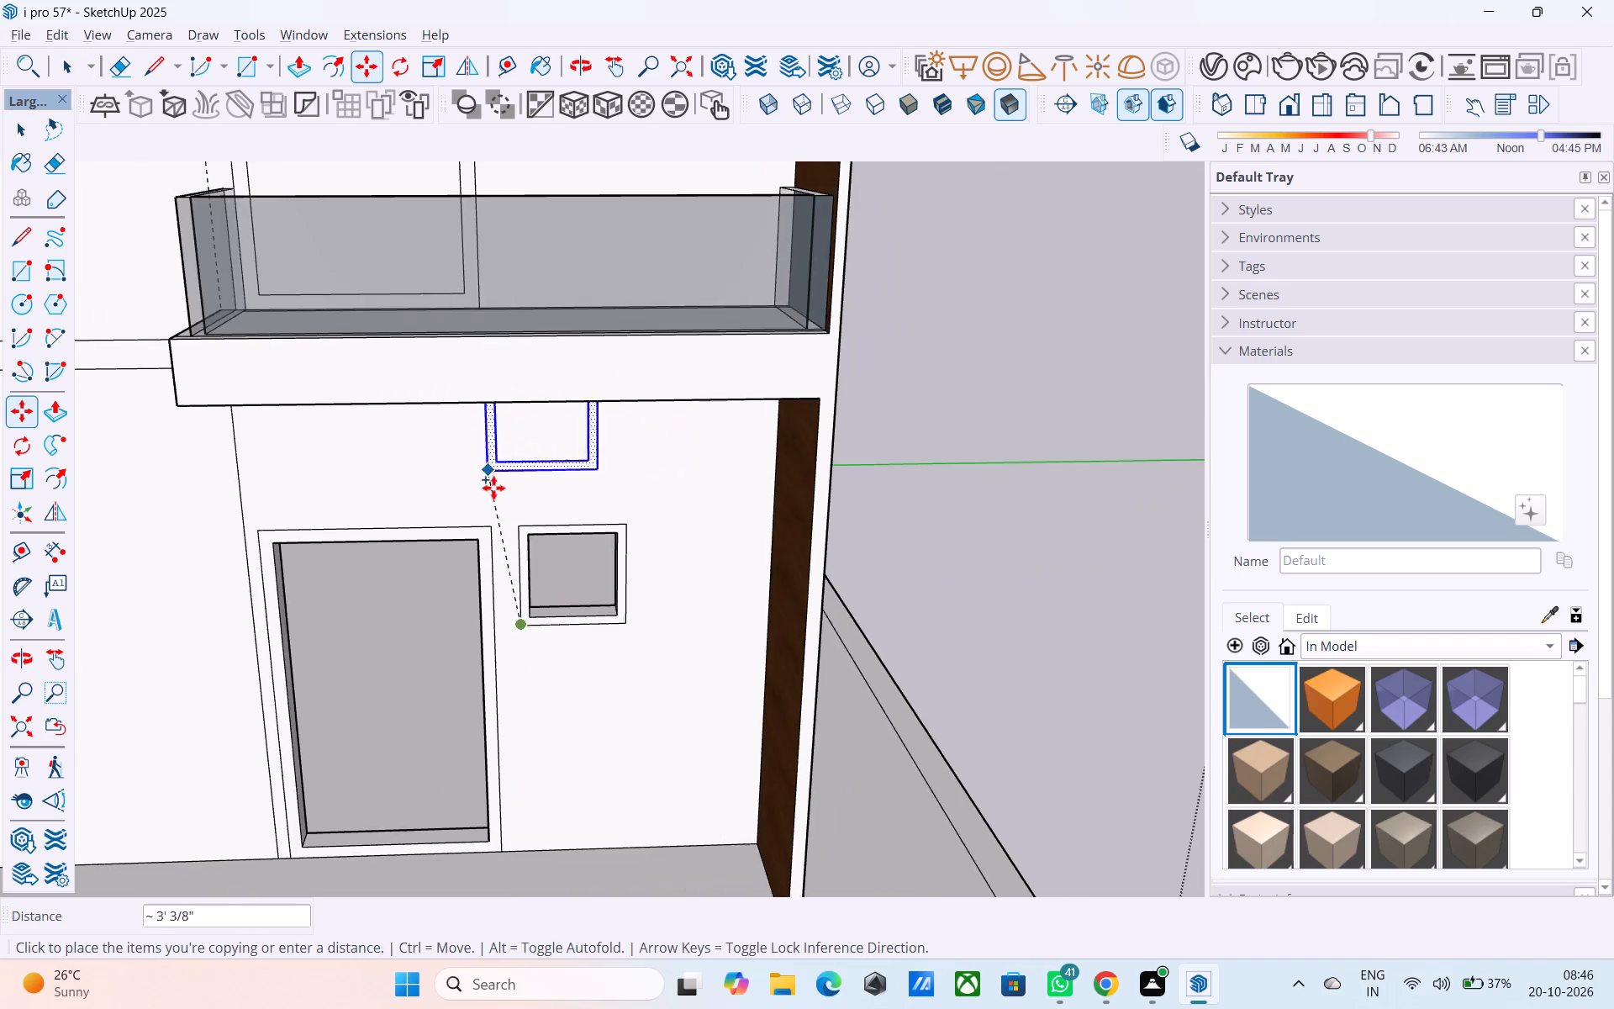
pyautogui.scroll(-2, 493, 488)
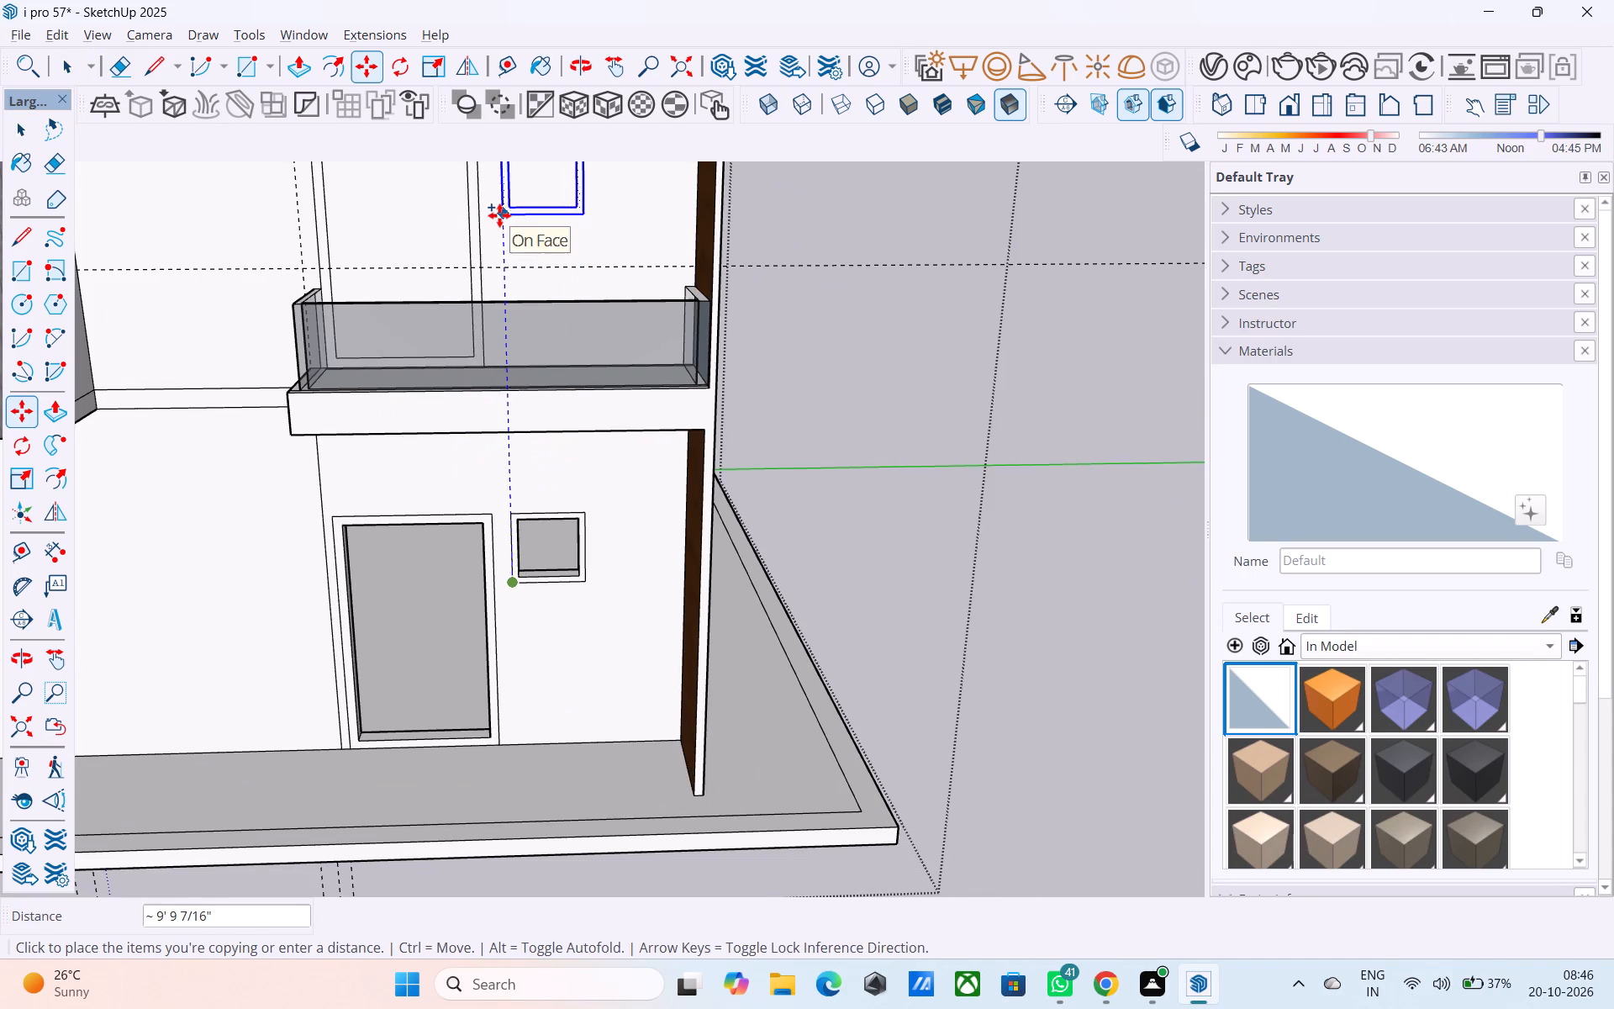
pyautogui.keyDown('shift'); pyautogui.moveTo(499, 215); pyautogui.dragTo(516, 367, button='middle'); pyautogui.keyUp('shift')
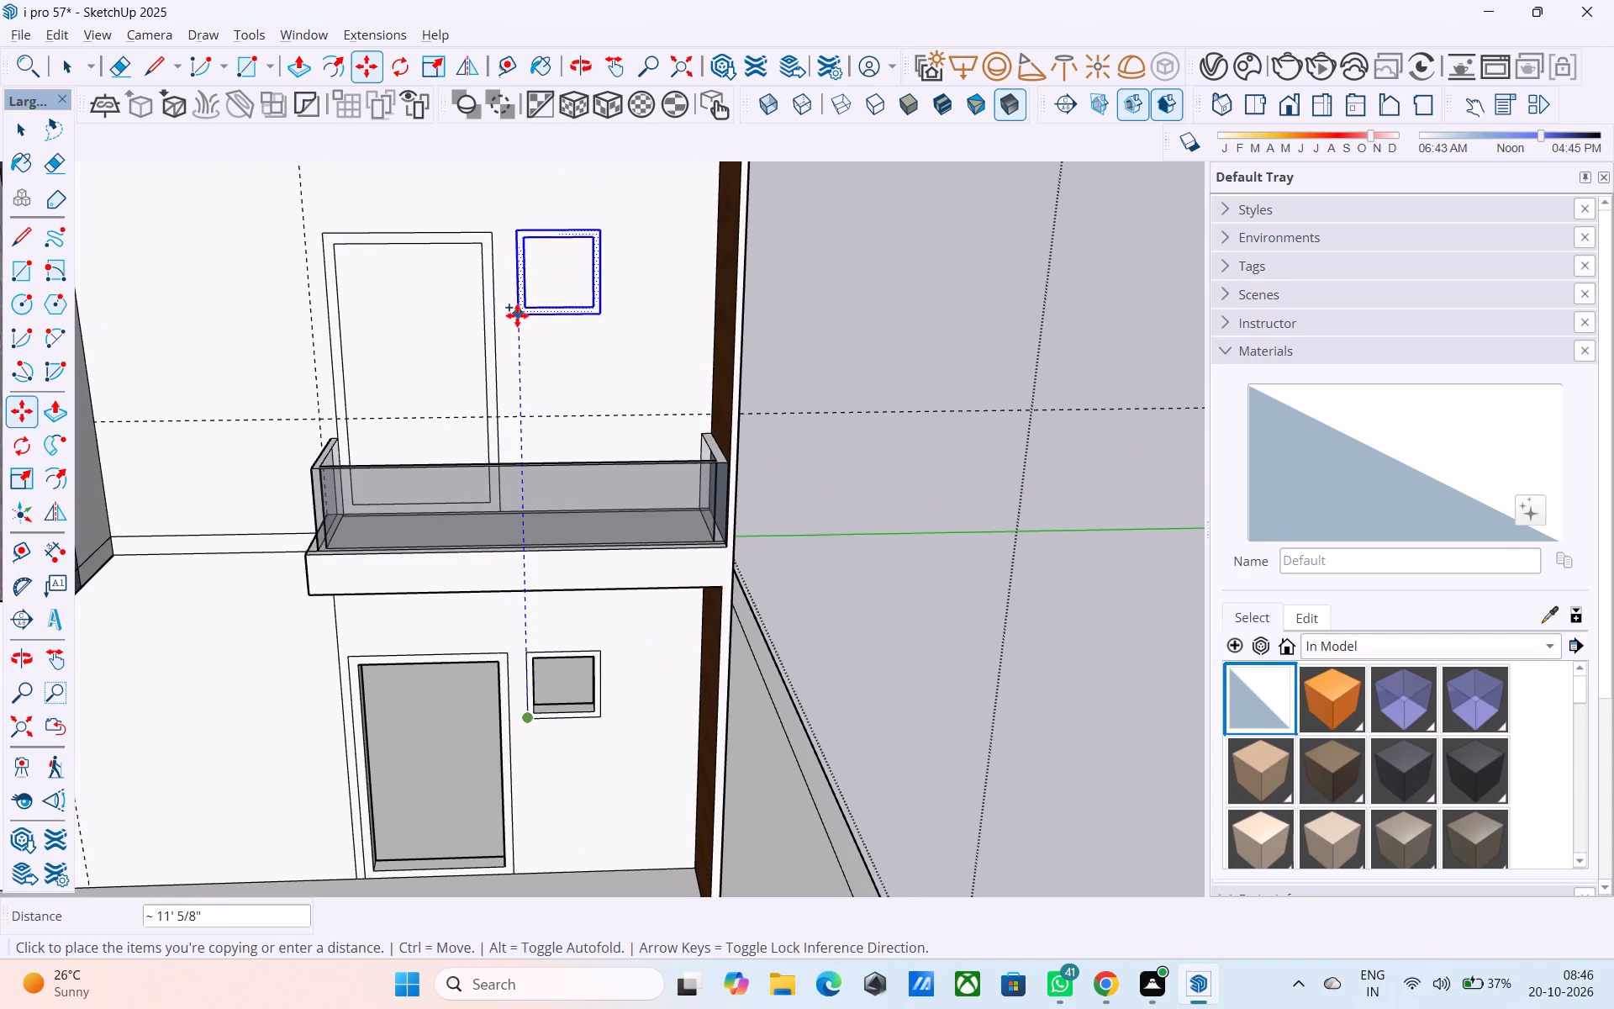
pyautogui.click(520, 316)
# Draw a 7" horizontal line from the balcony door's top outer corner to the near edge of the copied window frame.
pyautogui.scroll(3, 572, 237)
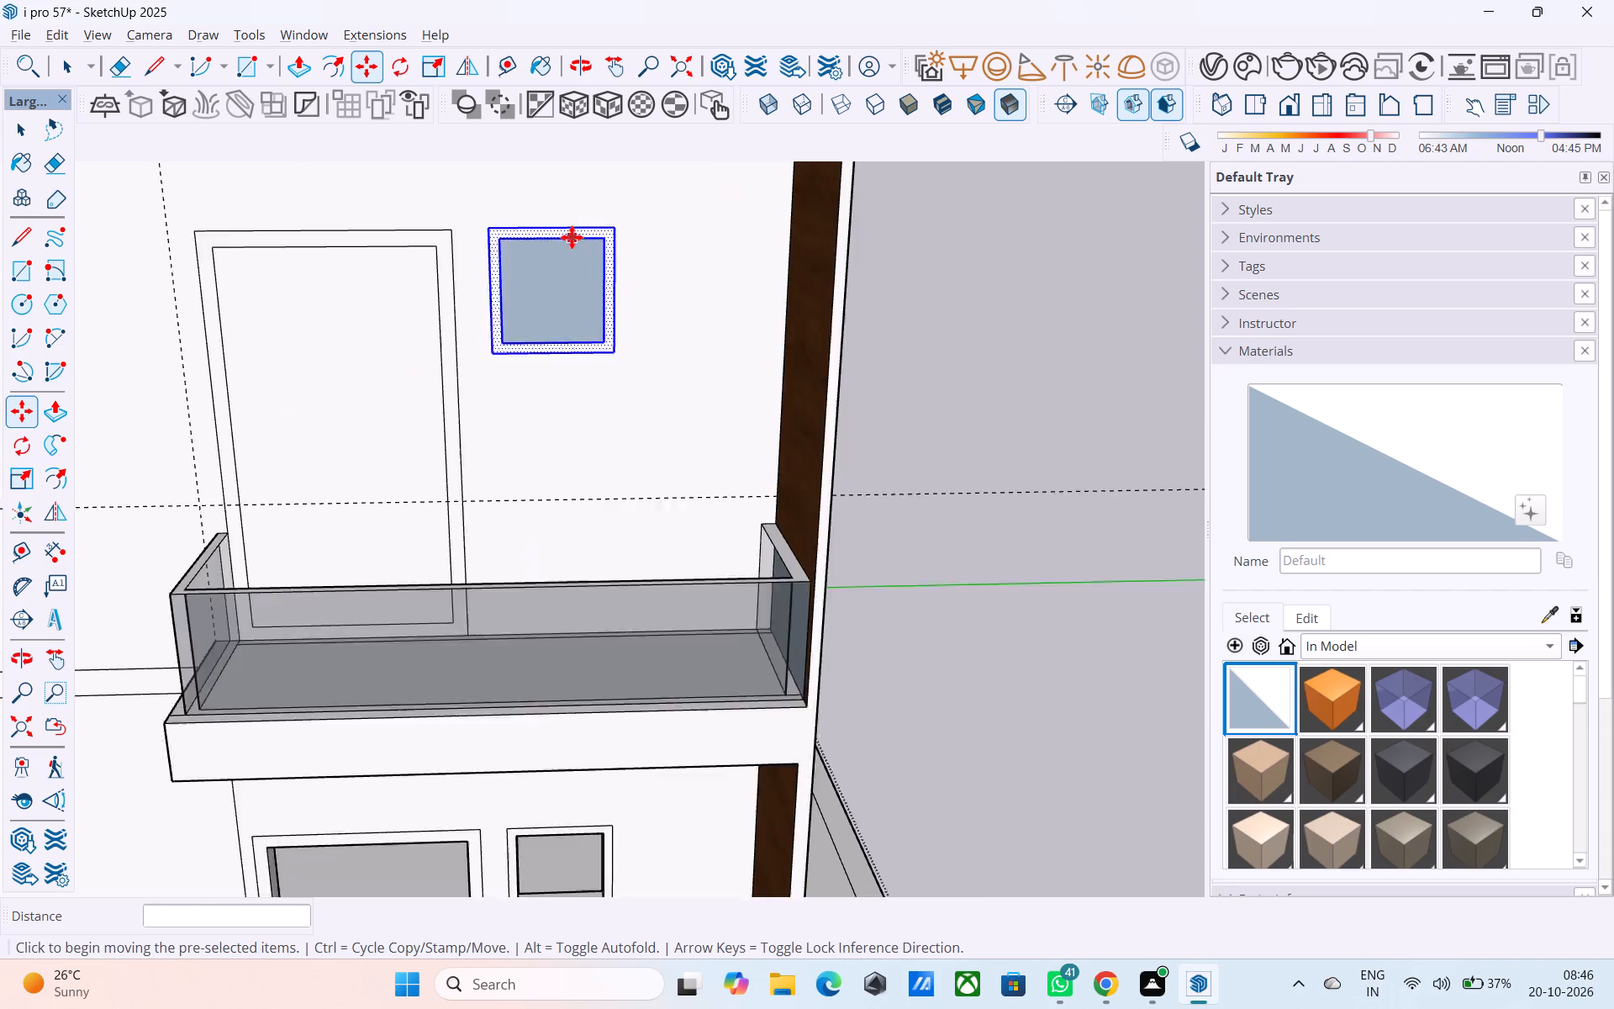
pyautogui.scroll(6, 572, 237)
pyautogui.scroll(1, 449, 228)
pyautogui.press('space')
pyautogui.write('L')
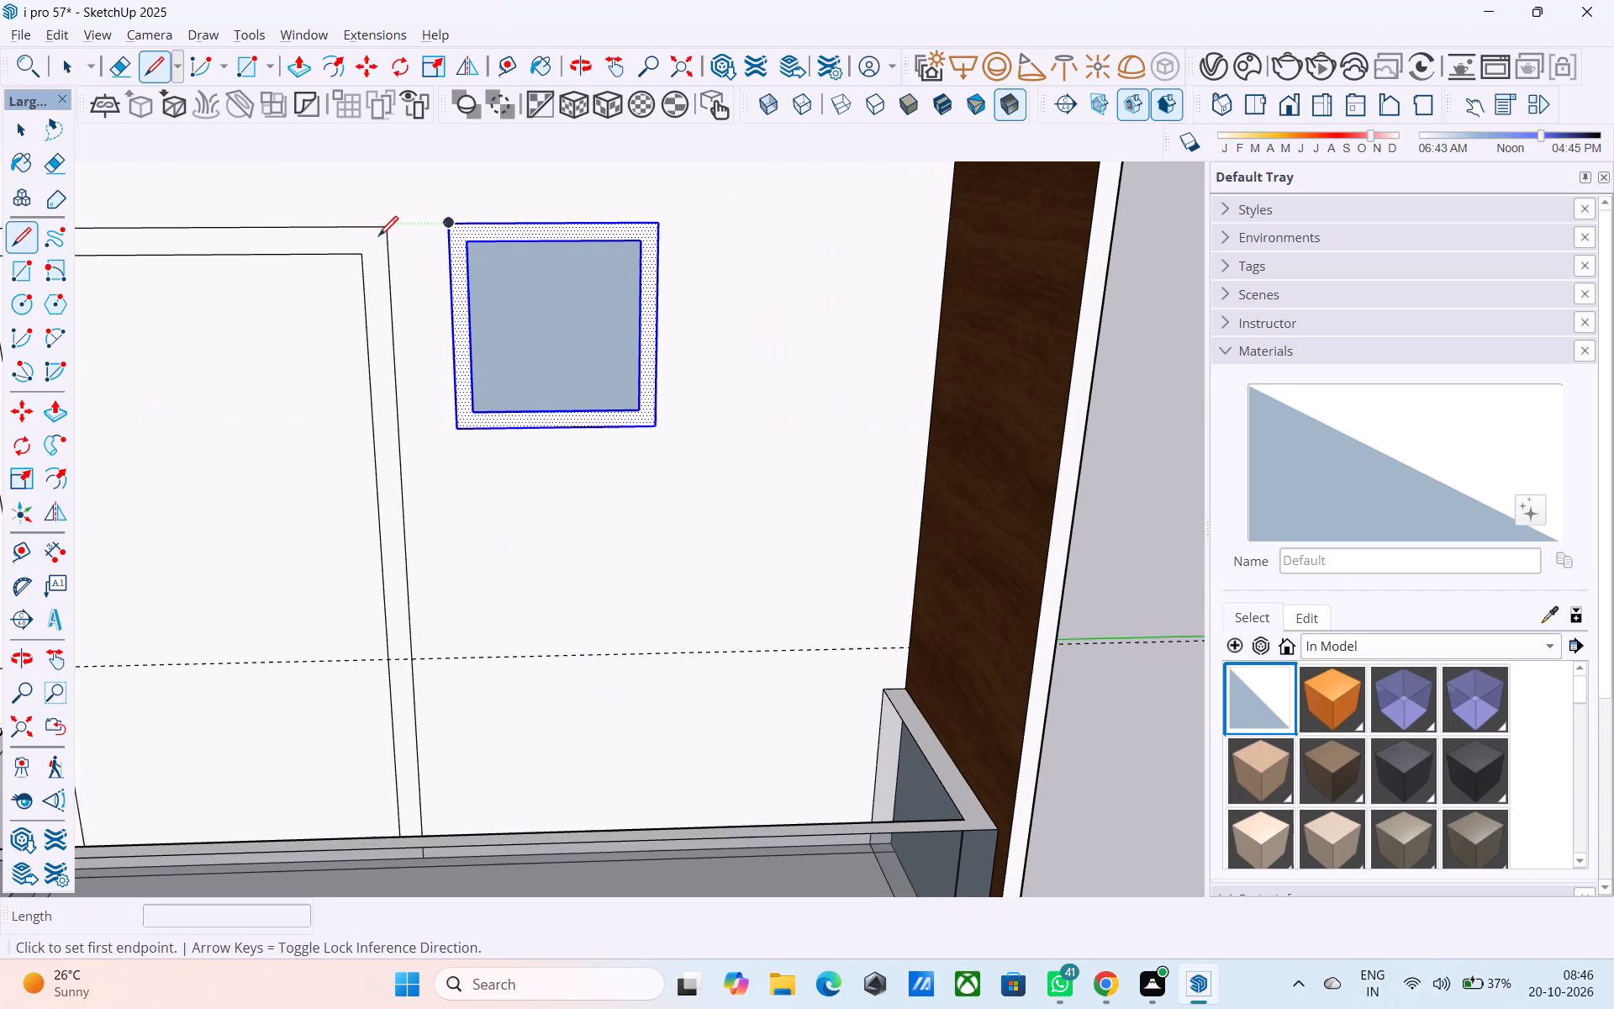
pyautogui.click(389, 230)
pyautogui.scroll(13, 428, 224)
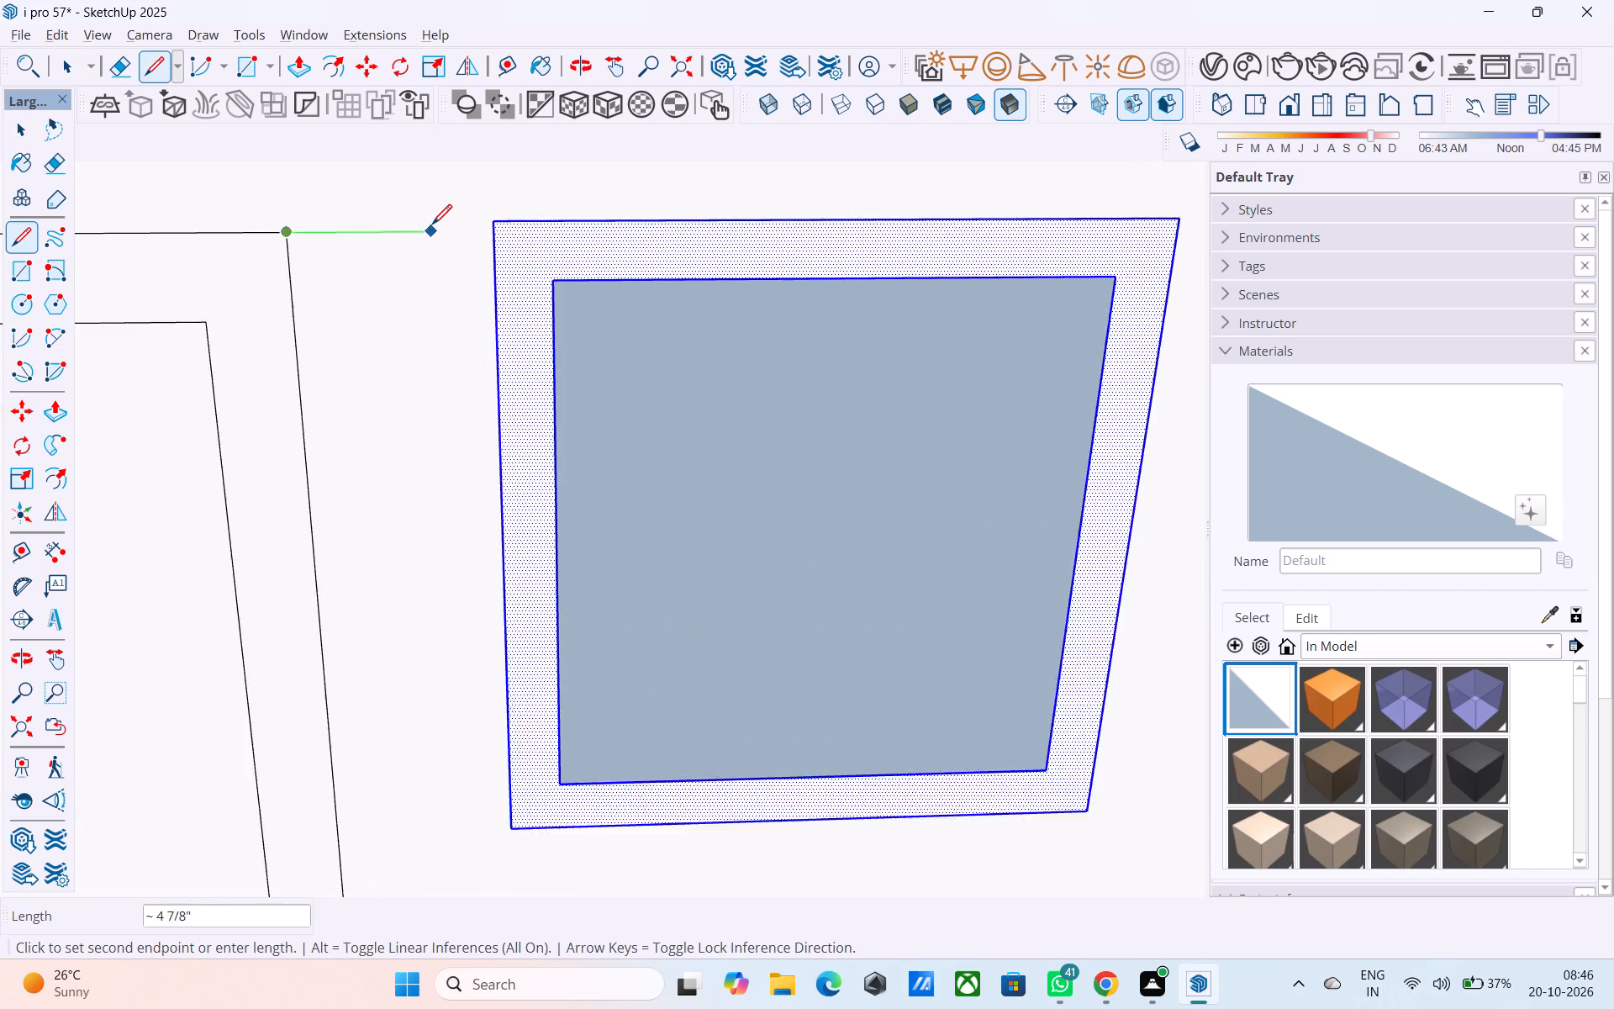
pyautogui.scroll(6, 432, 226)
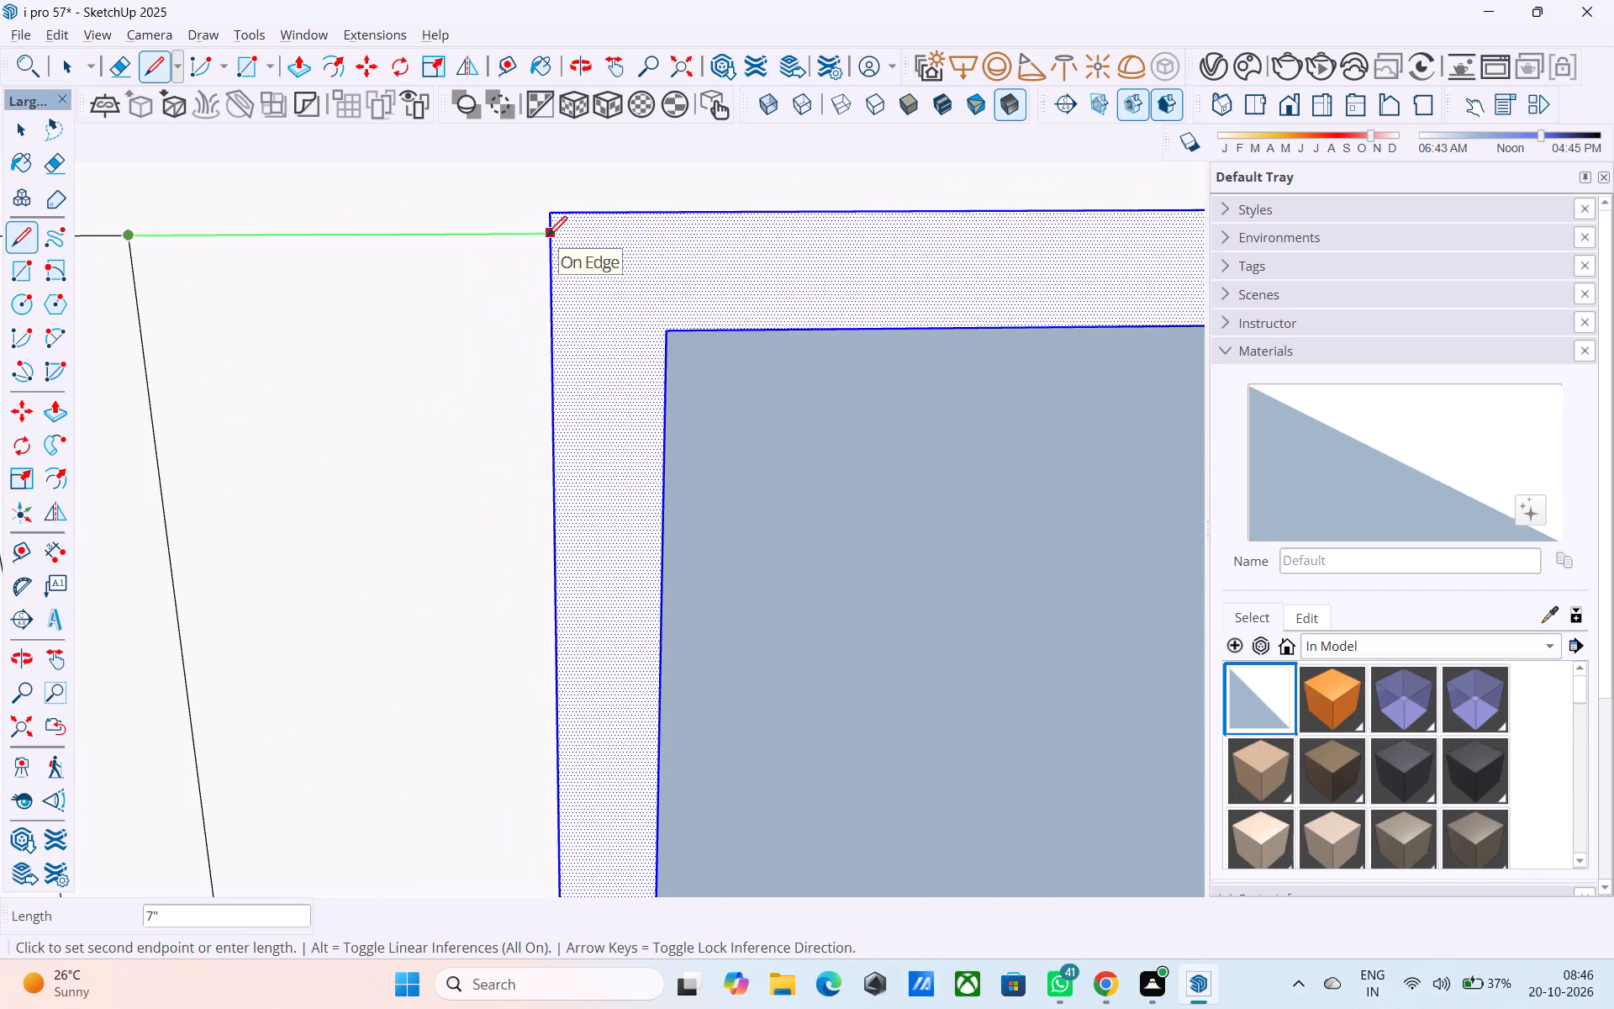
pyautogui.click(547, 238)
pyautogui.press('space')
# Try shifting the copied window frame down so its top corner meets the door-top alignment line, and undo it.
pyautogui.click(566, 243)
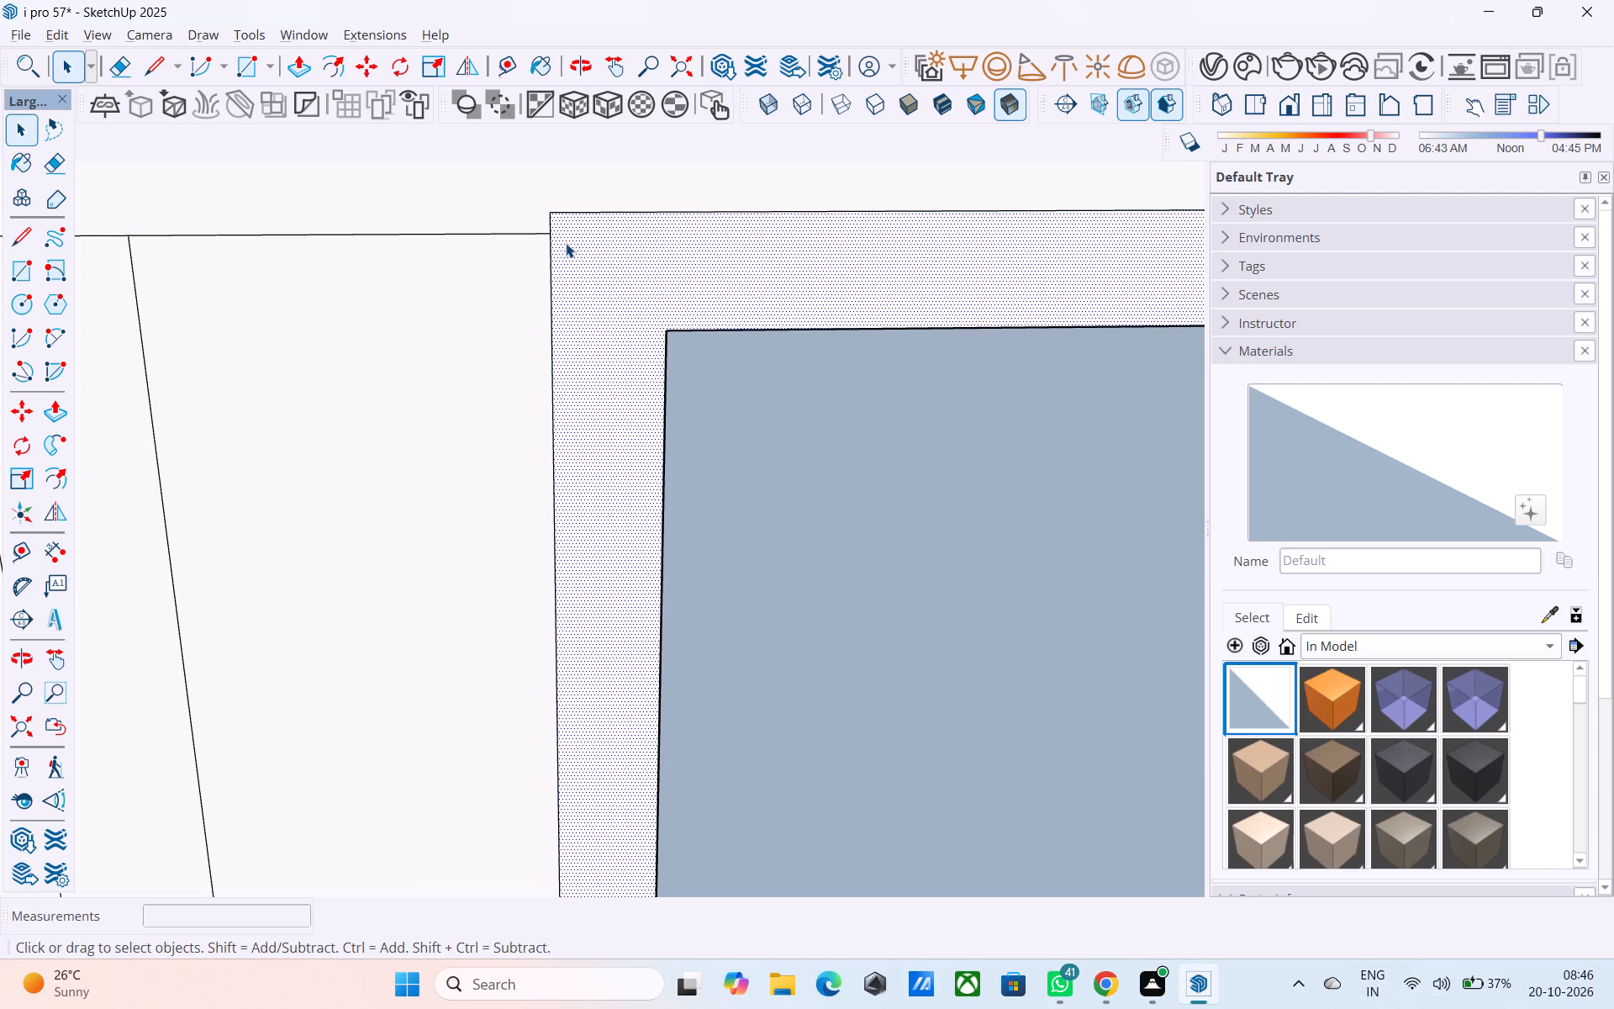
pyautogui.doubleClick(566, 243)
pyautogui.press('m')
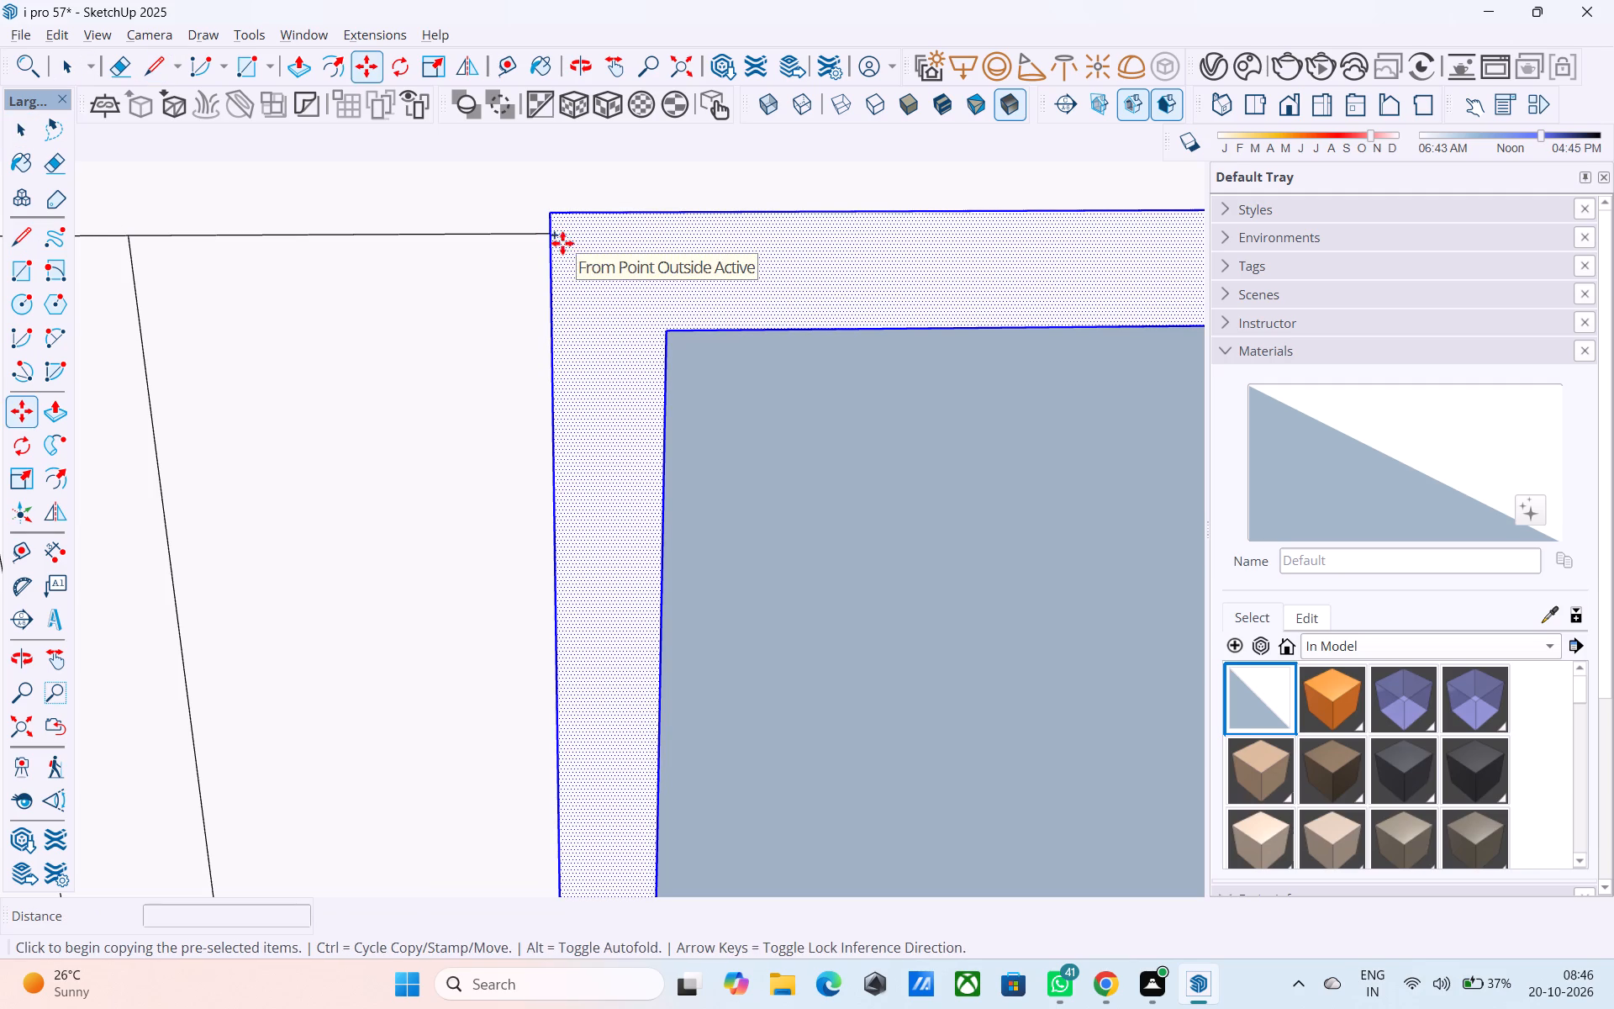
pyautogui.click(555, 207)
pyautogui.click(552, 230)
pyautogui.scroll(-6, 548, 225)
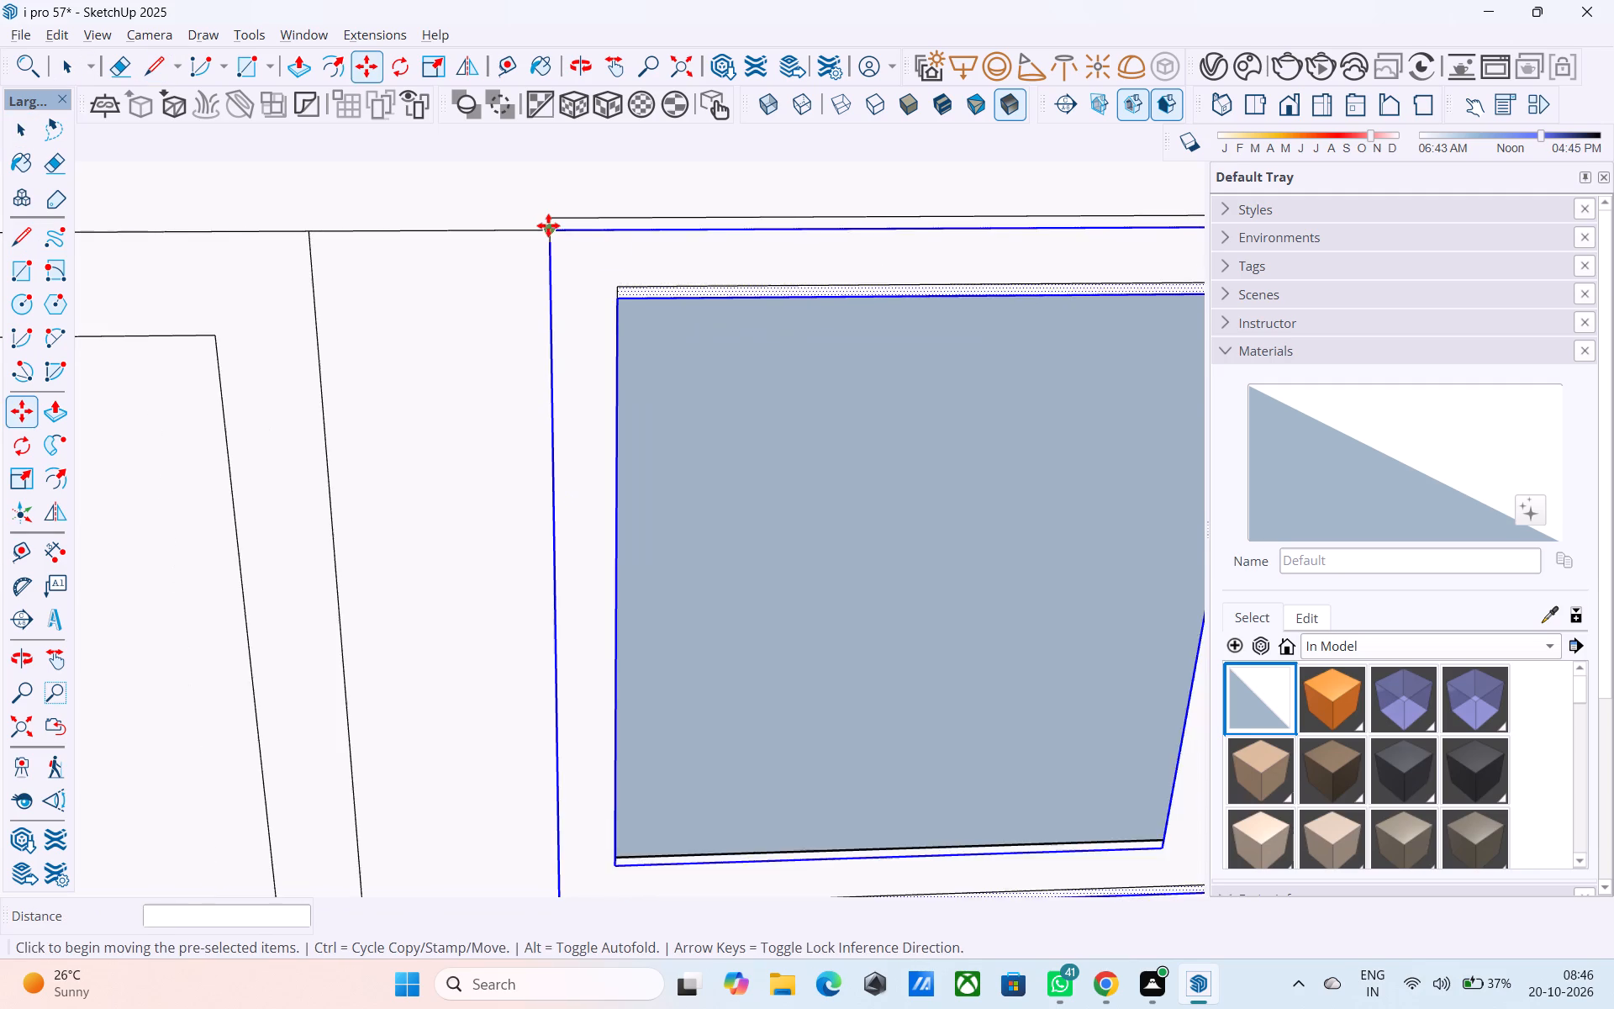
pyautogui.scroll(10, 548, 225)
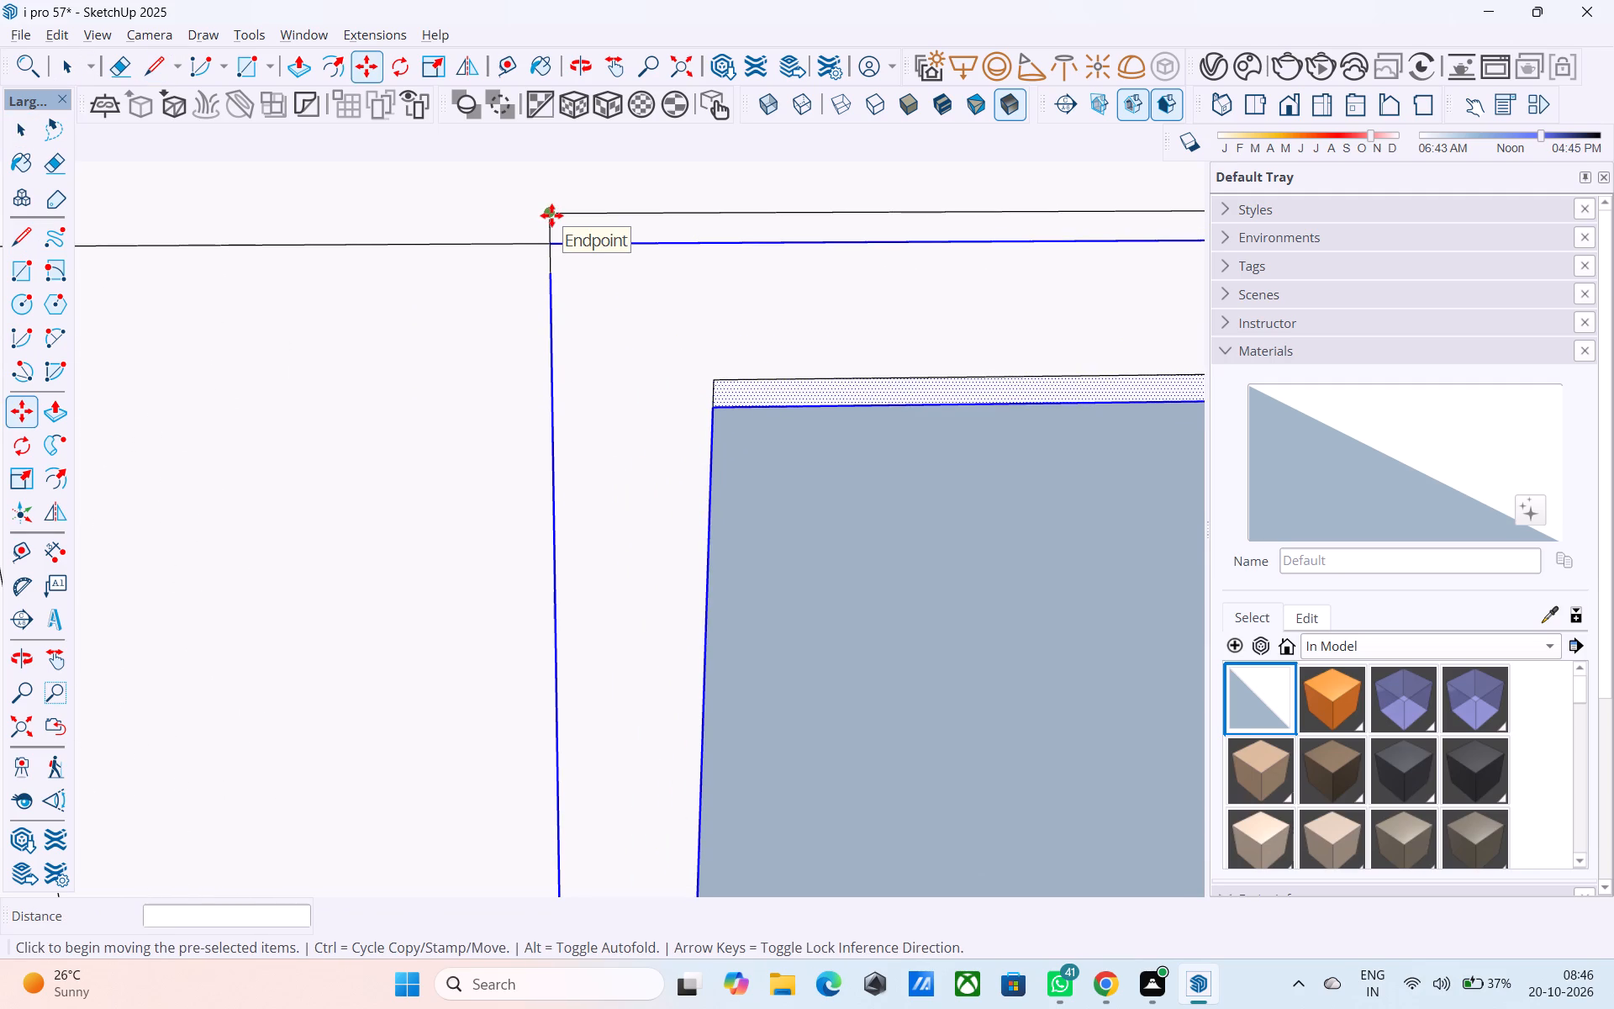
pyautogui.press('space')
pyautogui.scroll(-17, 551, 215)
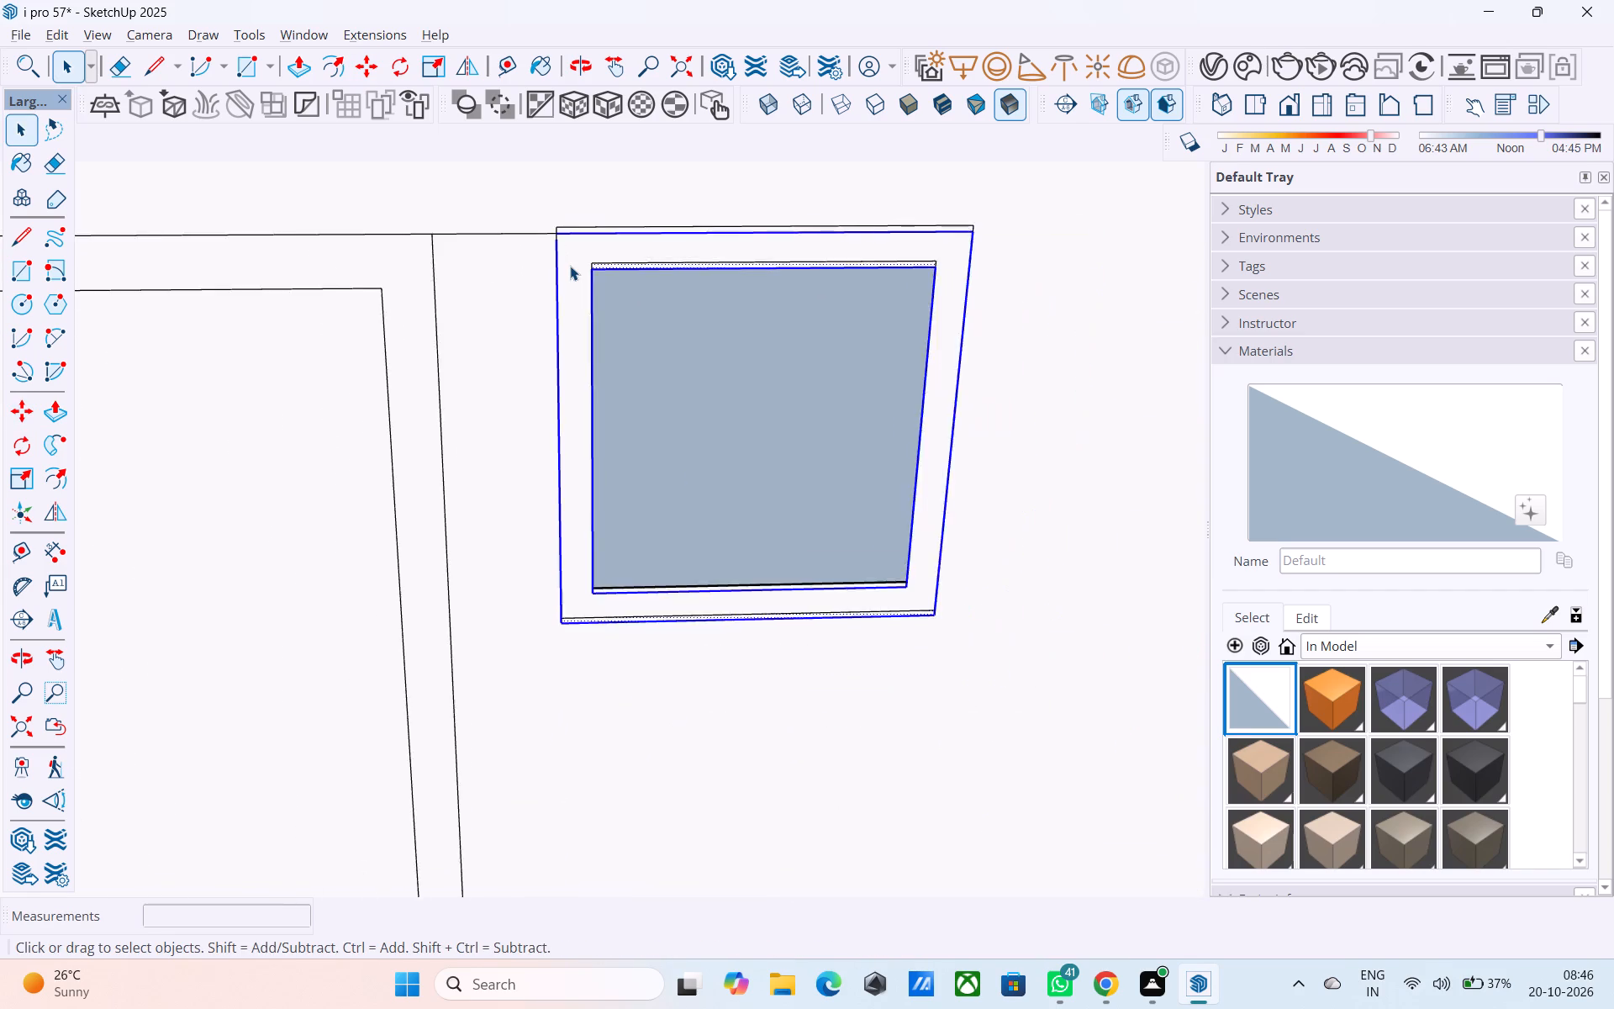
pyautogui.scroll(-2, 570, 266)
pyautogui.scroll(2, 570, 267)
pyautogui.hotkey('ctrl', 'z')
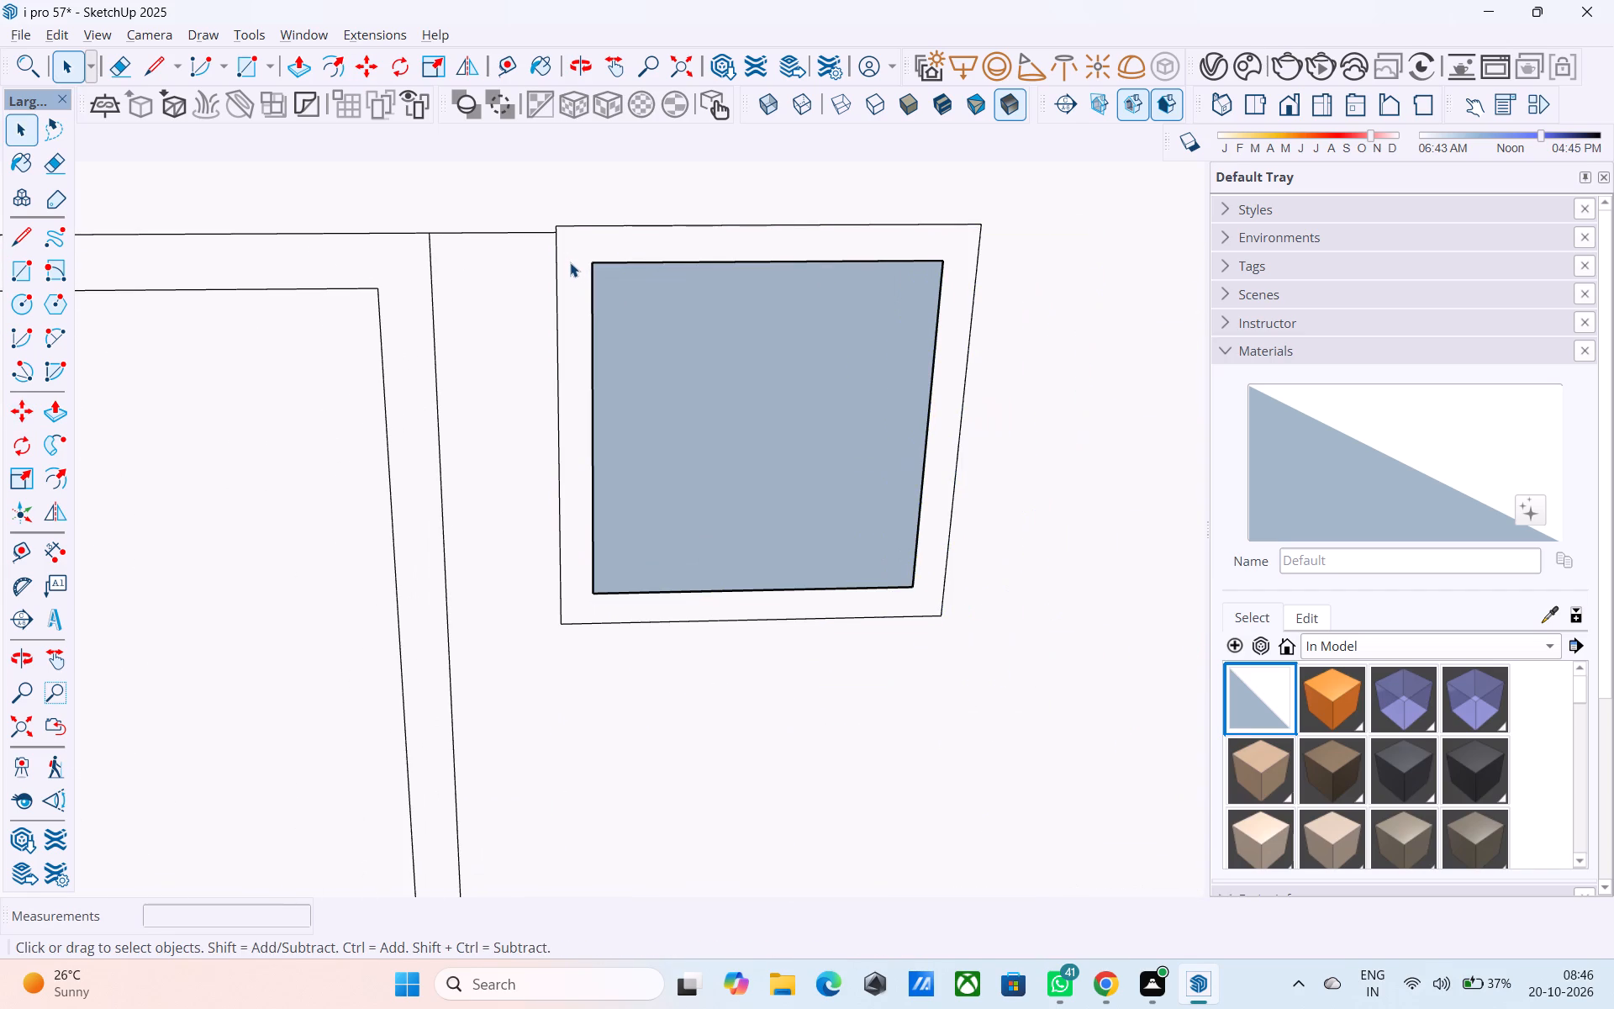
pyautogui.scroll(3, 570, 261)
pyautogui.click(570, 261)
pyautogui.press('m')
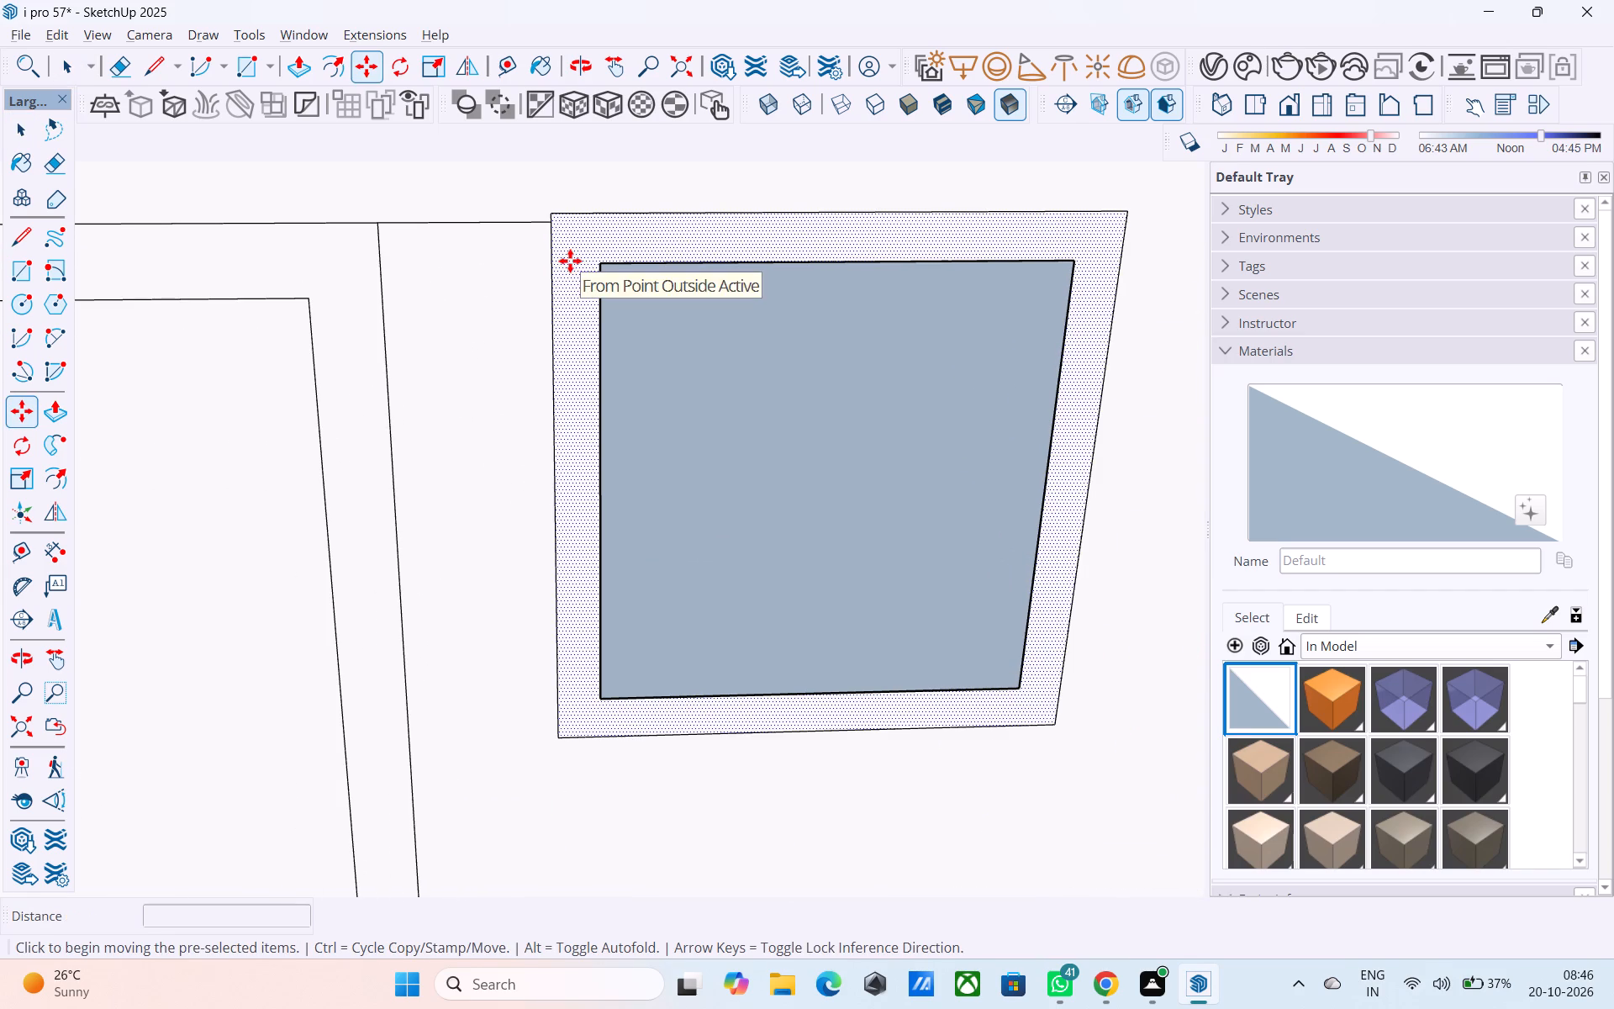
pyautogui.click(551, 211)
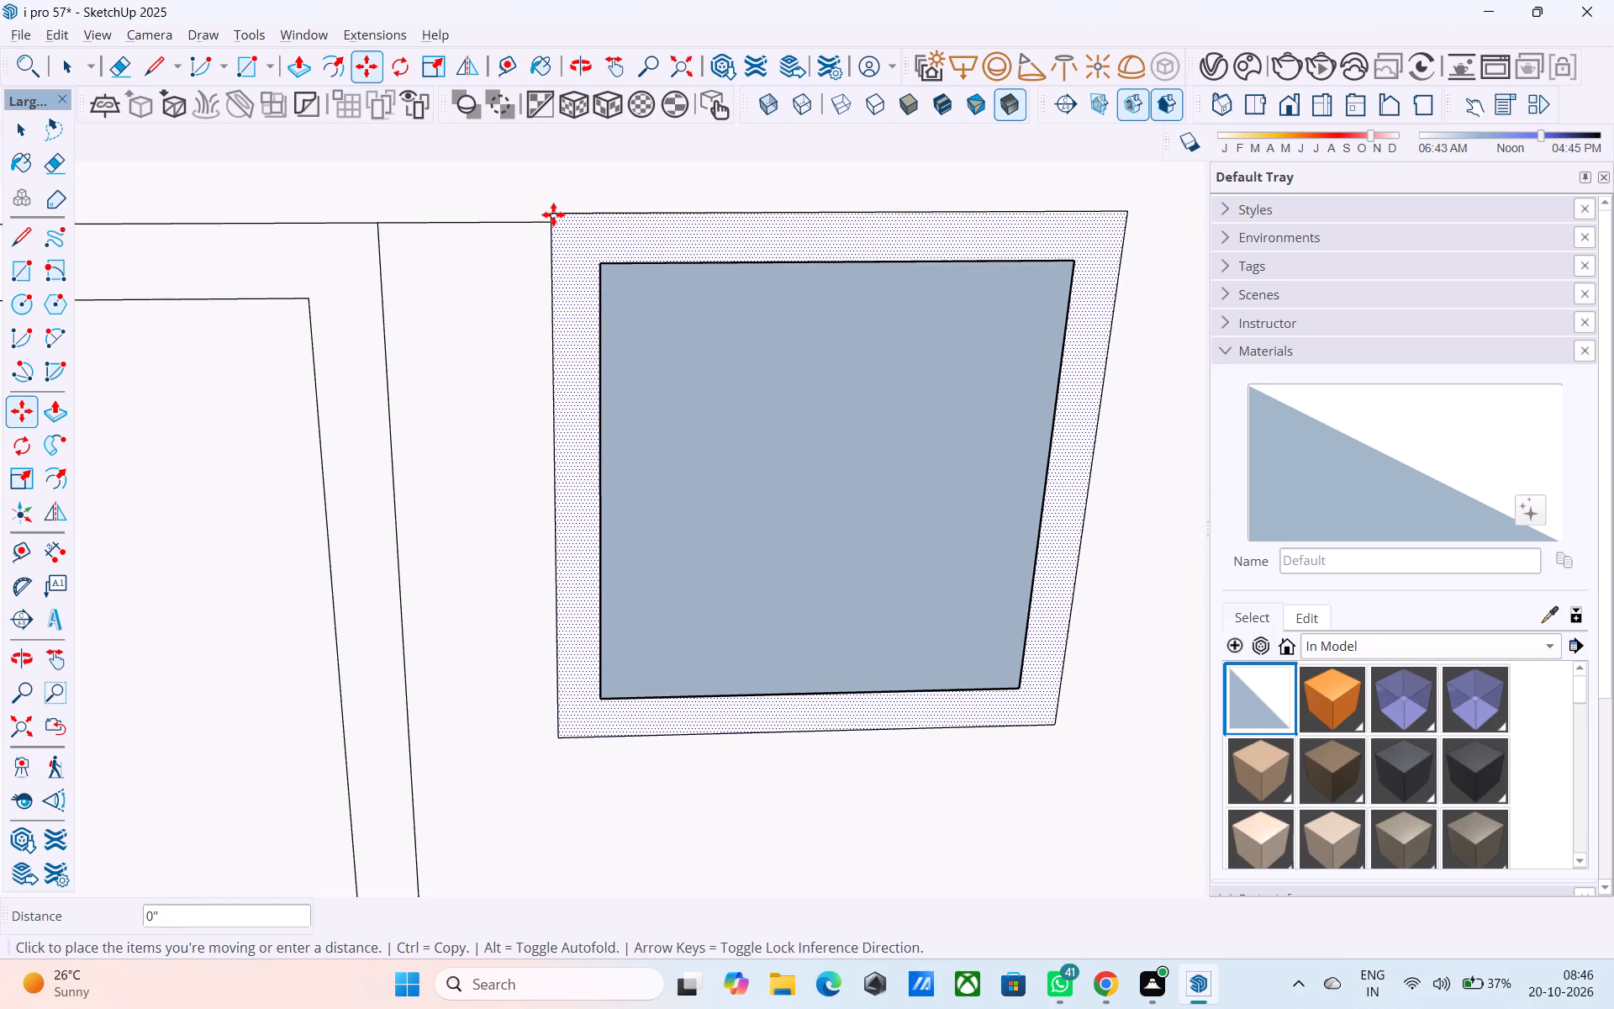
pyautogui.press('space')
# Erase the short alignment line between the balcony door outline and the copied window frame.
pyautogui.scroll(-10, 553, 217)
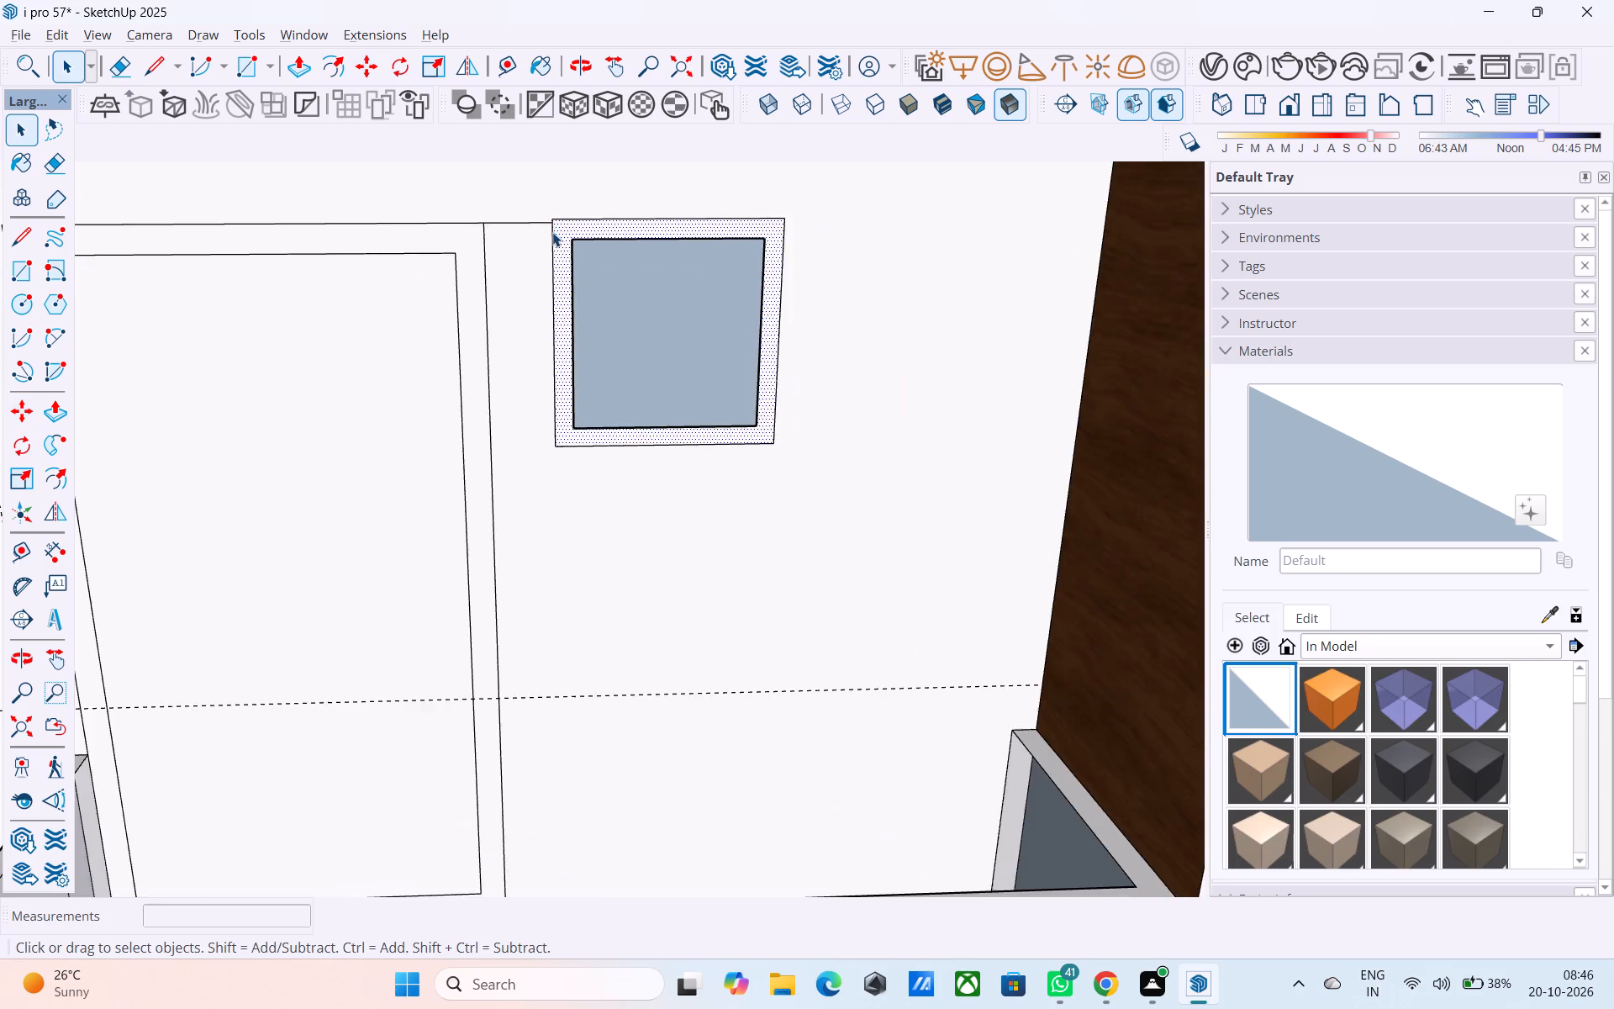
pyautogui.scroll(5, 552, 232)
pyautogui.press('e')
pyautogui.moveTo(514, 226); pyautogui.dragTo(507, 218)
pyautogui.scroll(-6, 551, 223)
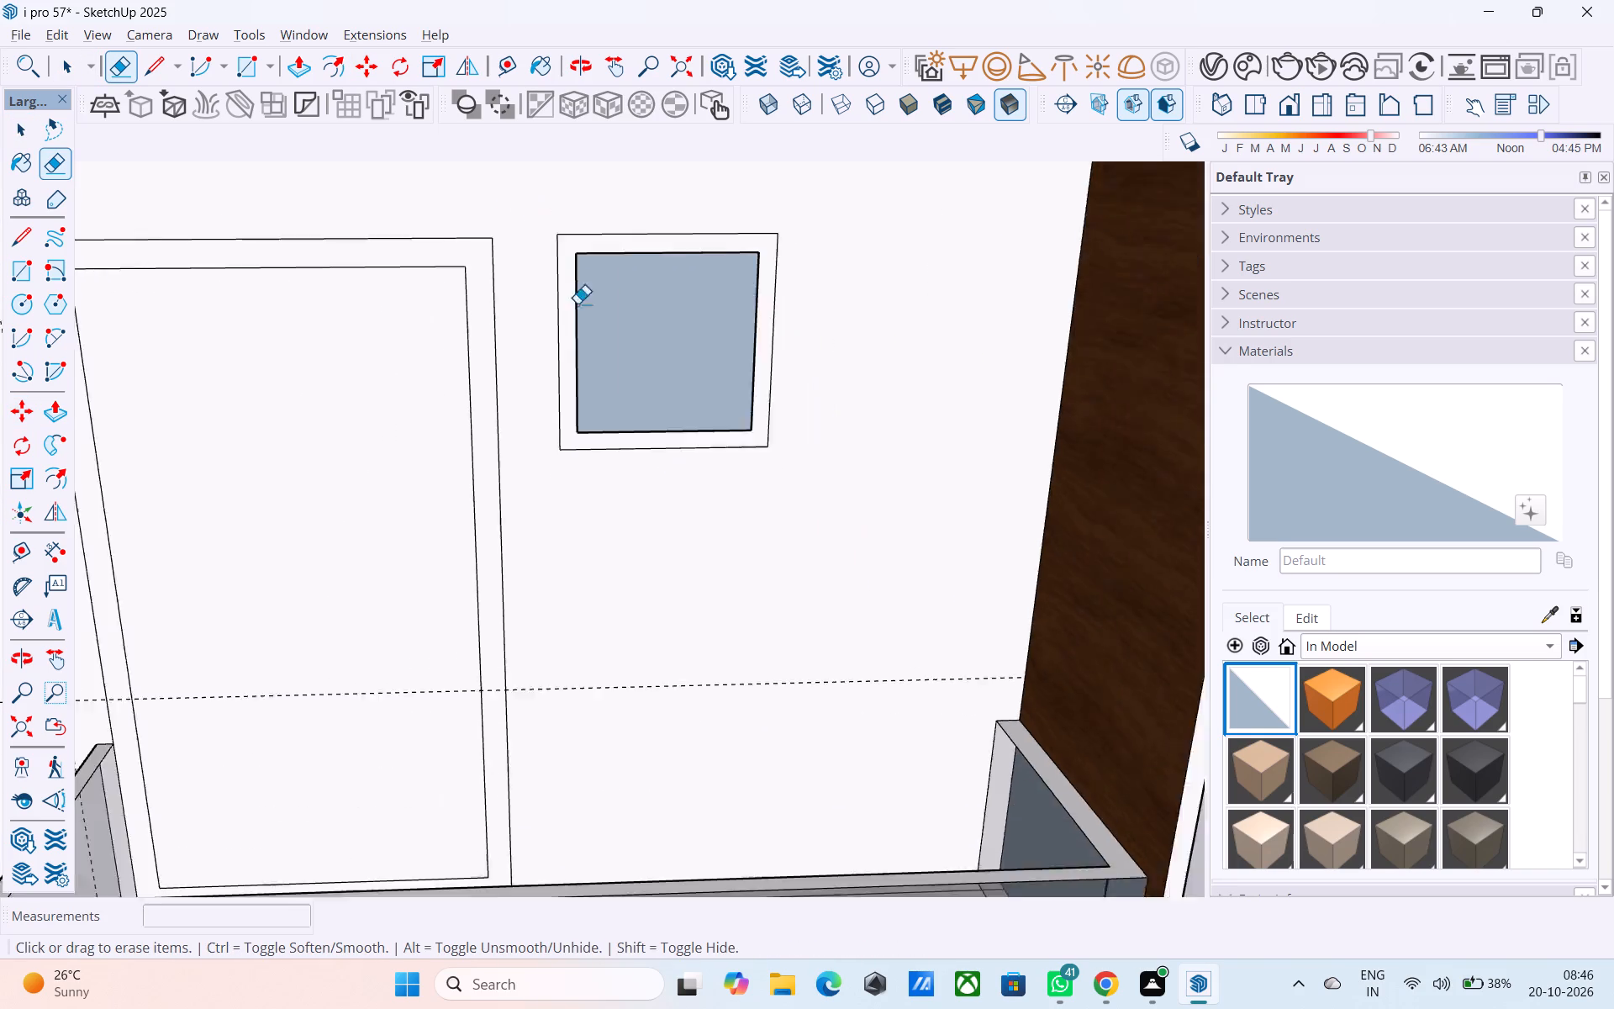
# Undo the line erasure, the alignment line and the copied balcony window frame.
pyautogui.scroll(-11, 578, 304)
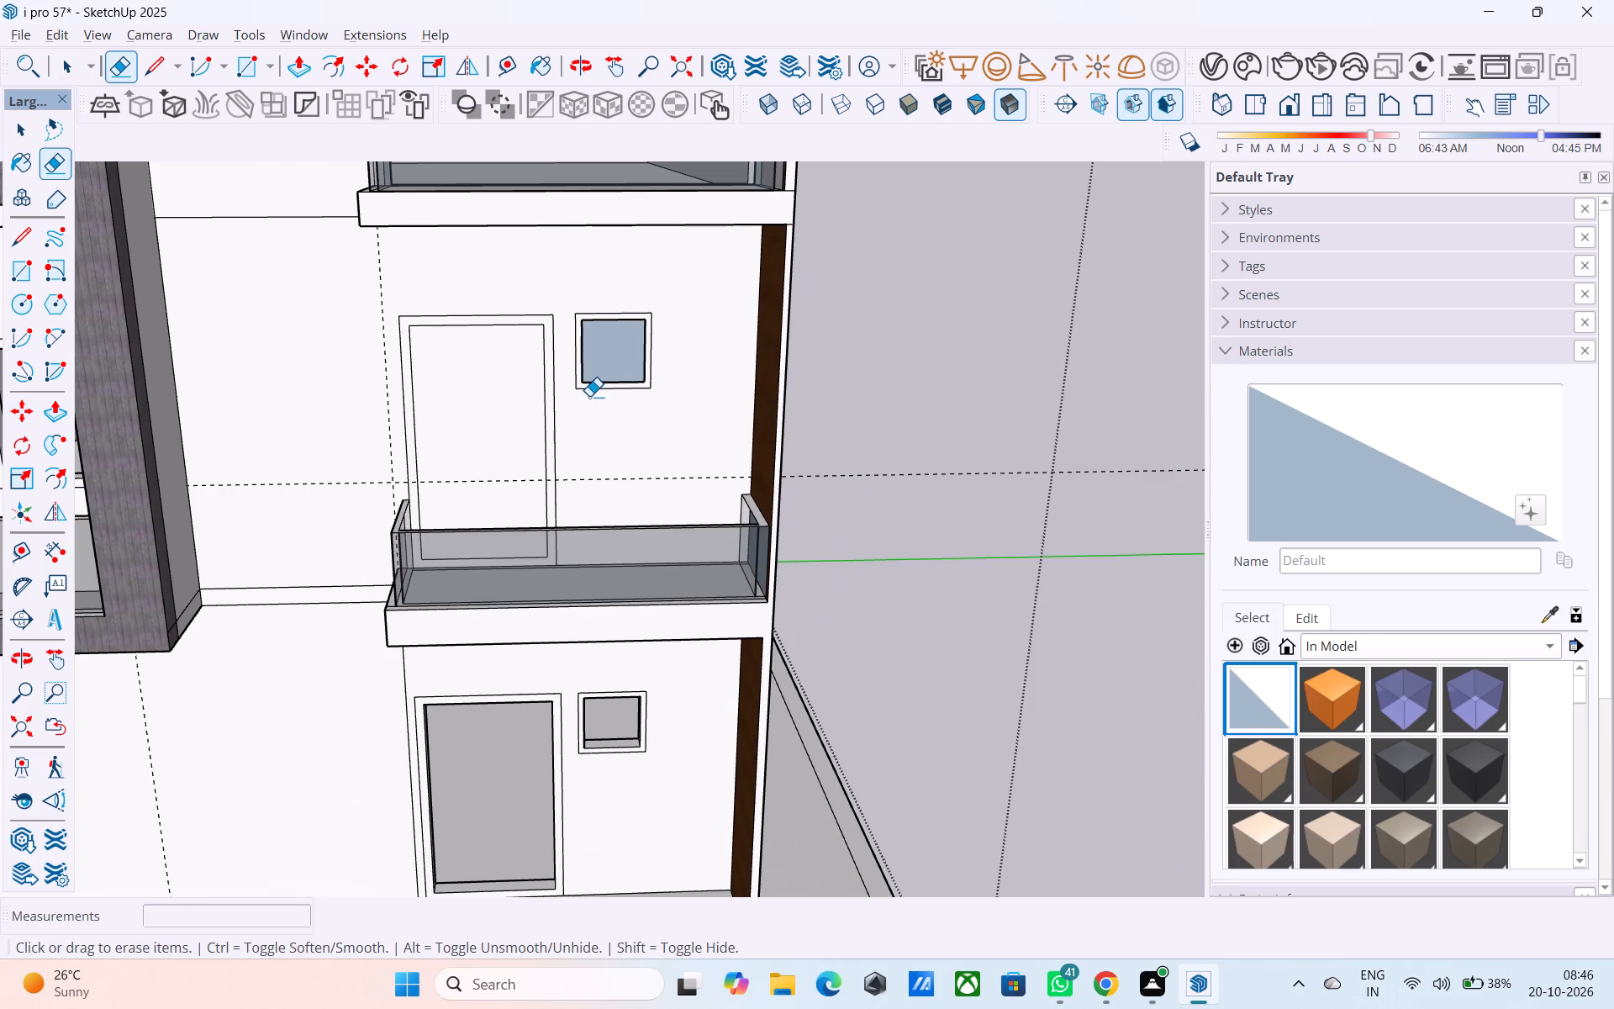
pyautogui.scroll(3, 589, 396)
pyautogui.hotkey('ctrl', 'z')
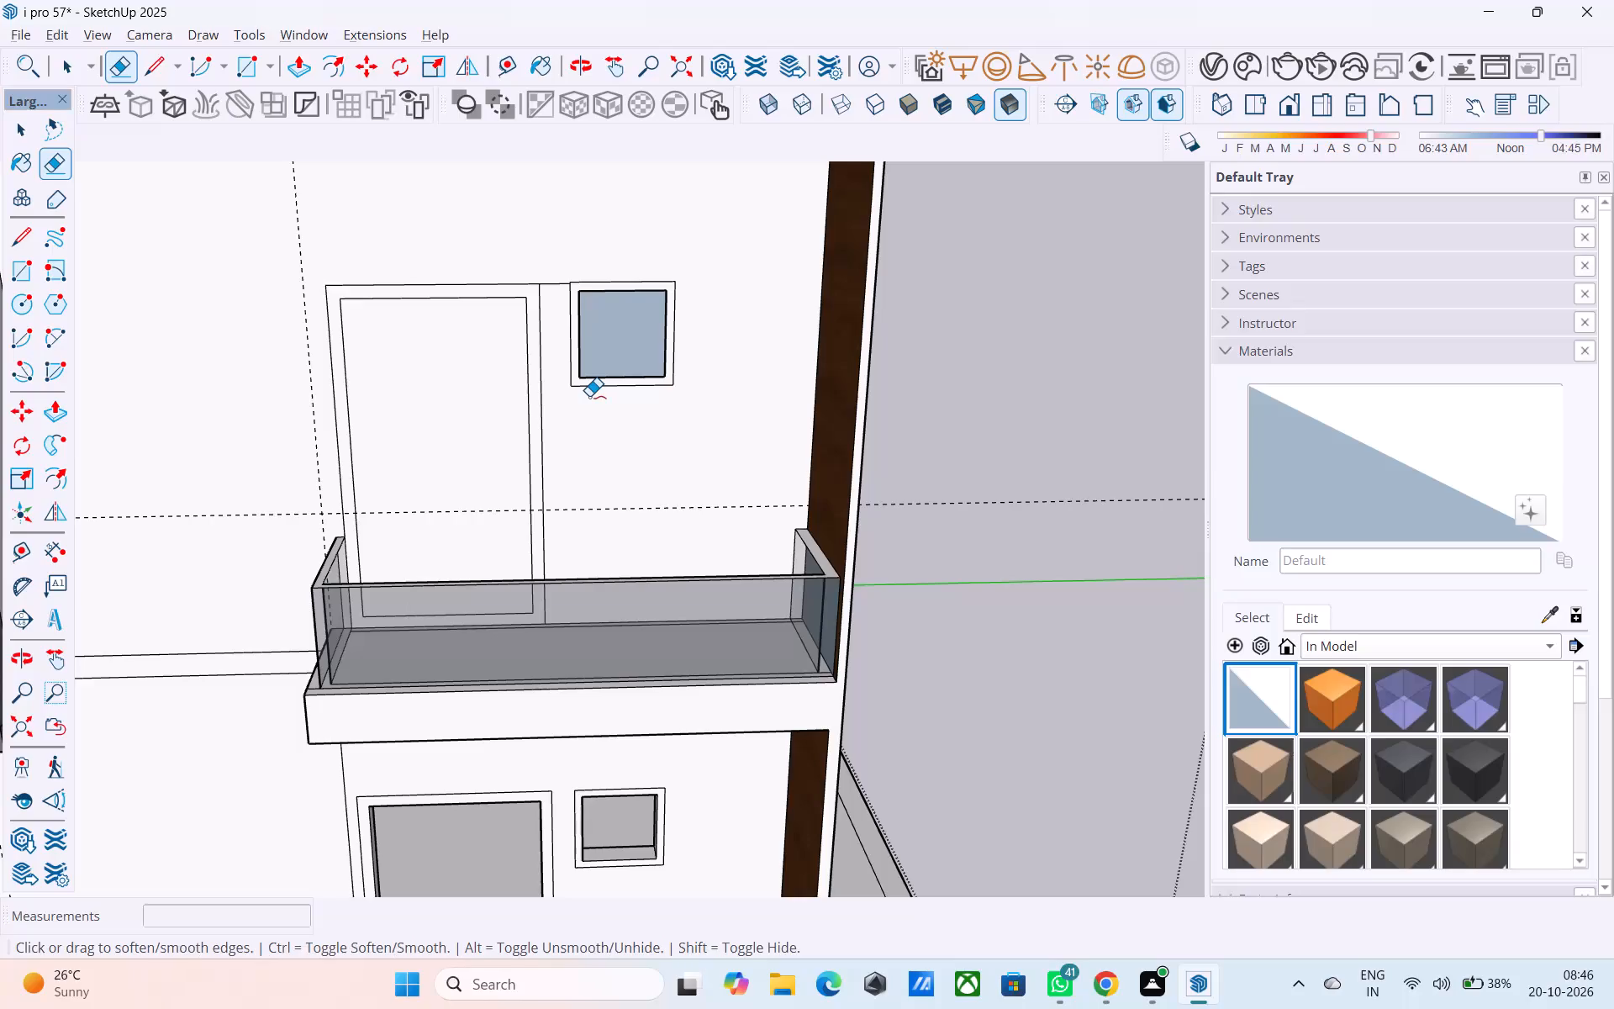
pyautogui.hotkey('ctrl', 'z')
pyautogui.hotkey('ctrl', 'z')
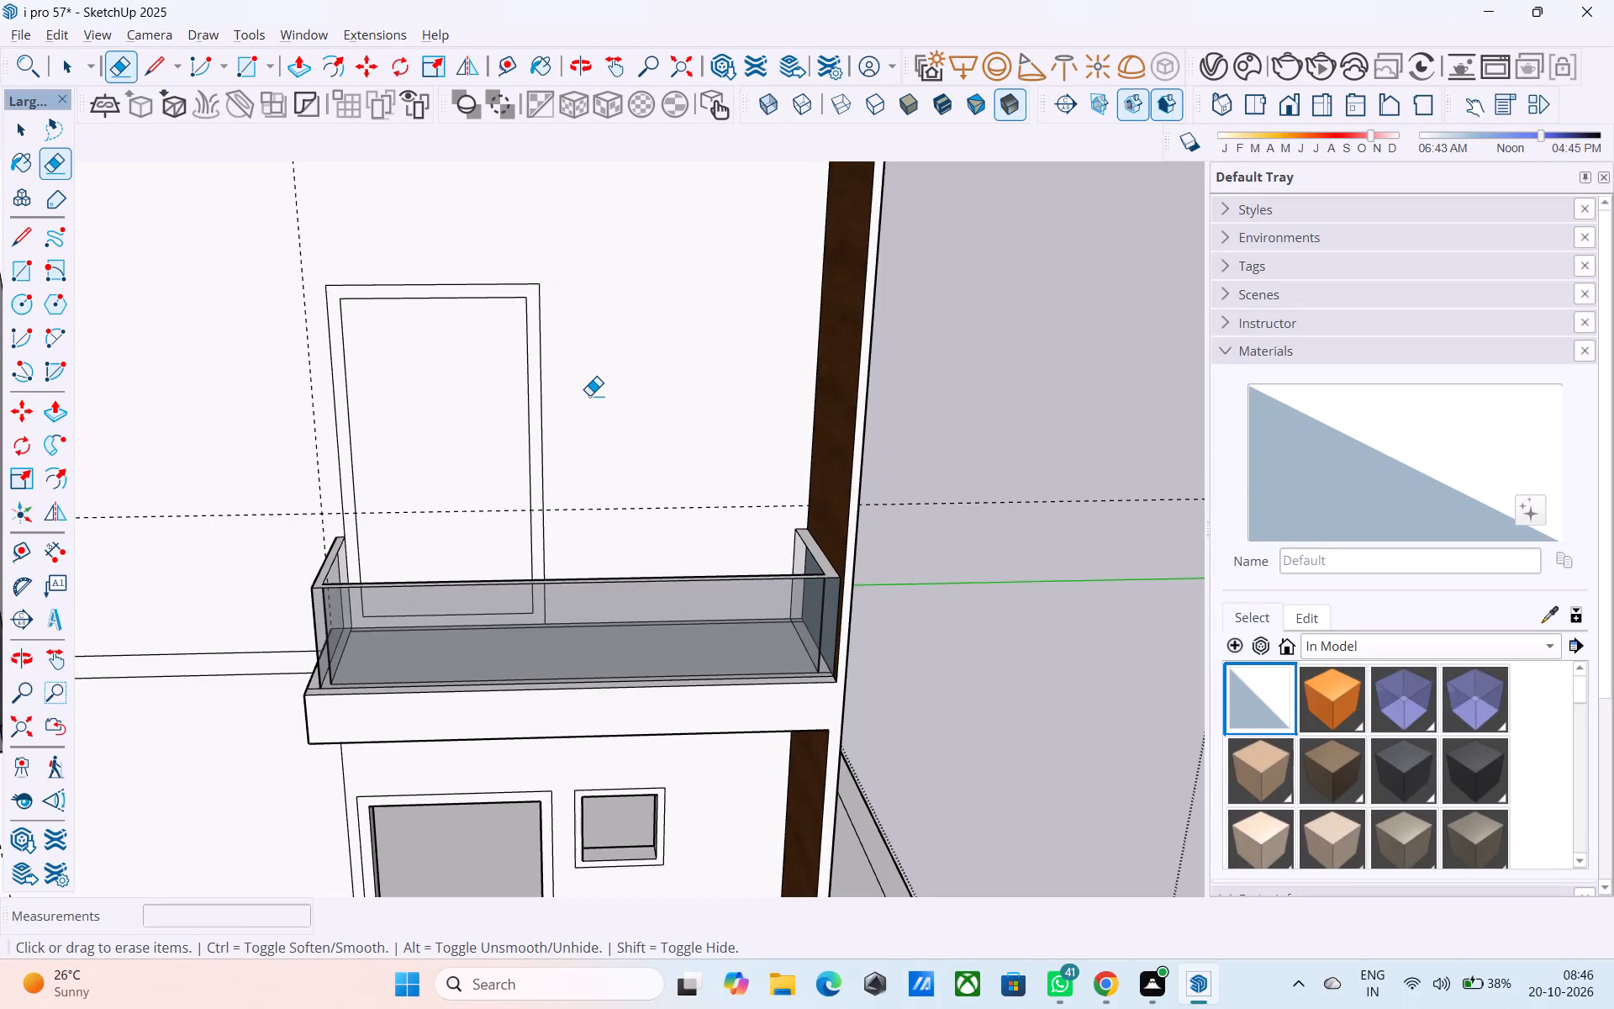
# Copy the small ground-floor side window's frame up about 11', from the lower door frame's top outer corner to the balcony door's matching corner.
pyautogui.press('space')
pyautogui.scroll(-5, 587, 384)
pyautogui.scroll(16, 602, 690)
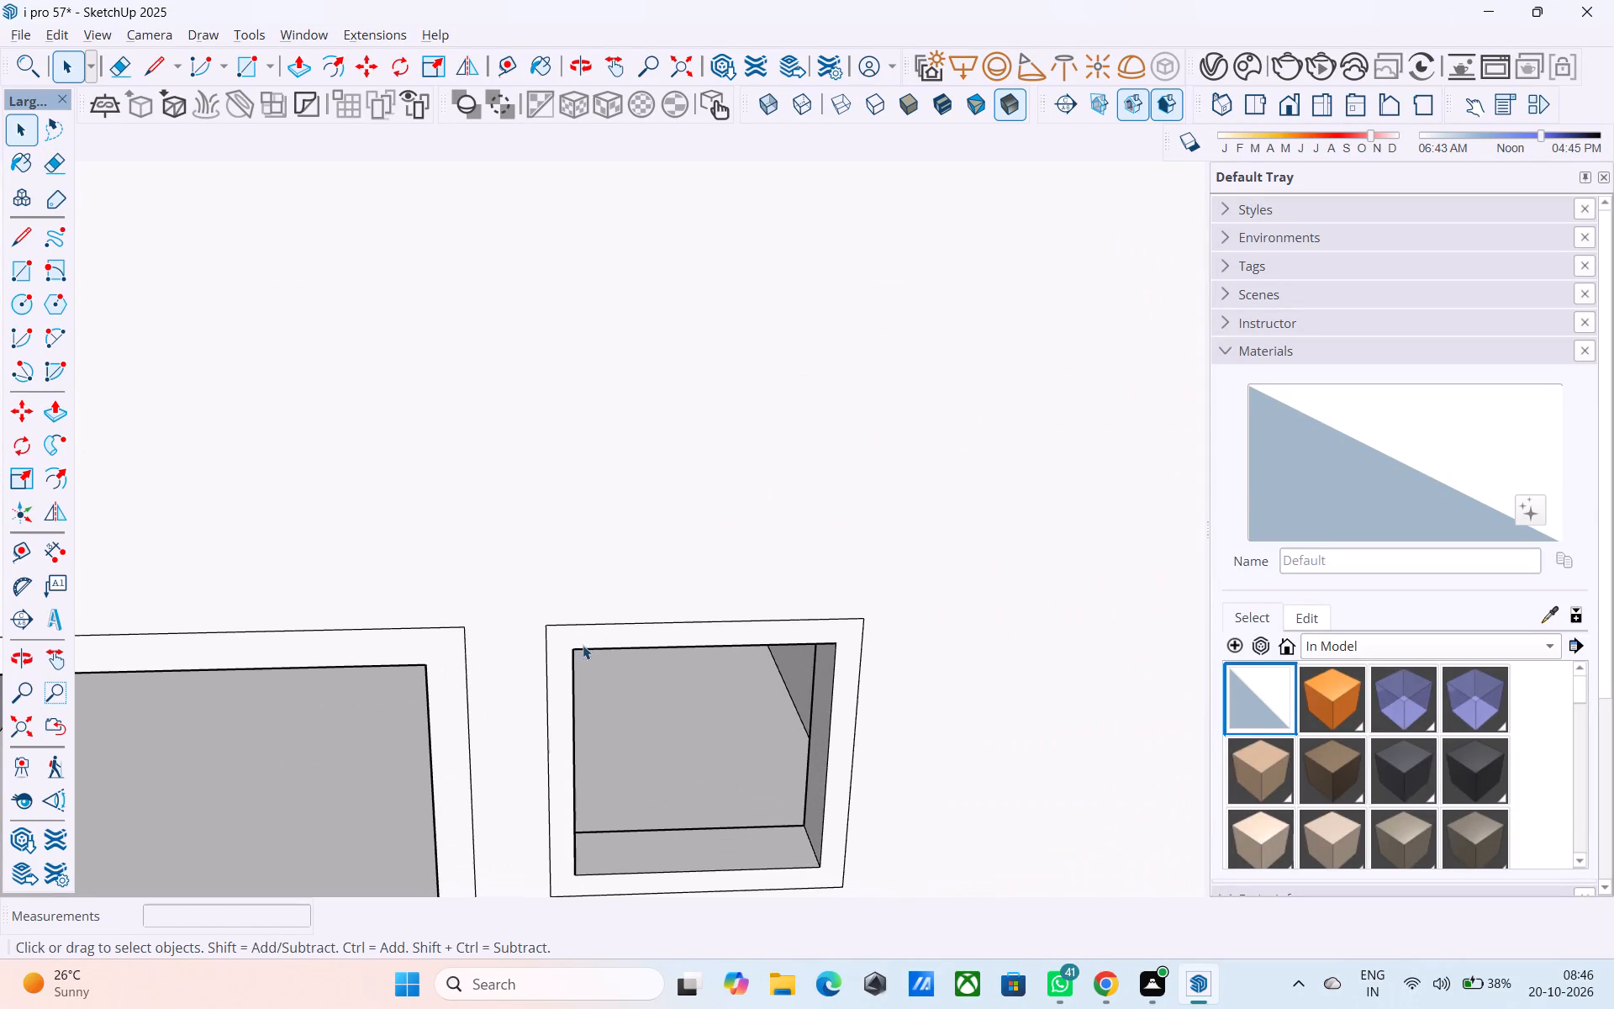
pyautogui.click(578, 638)
pyautogui.press('m')
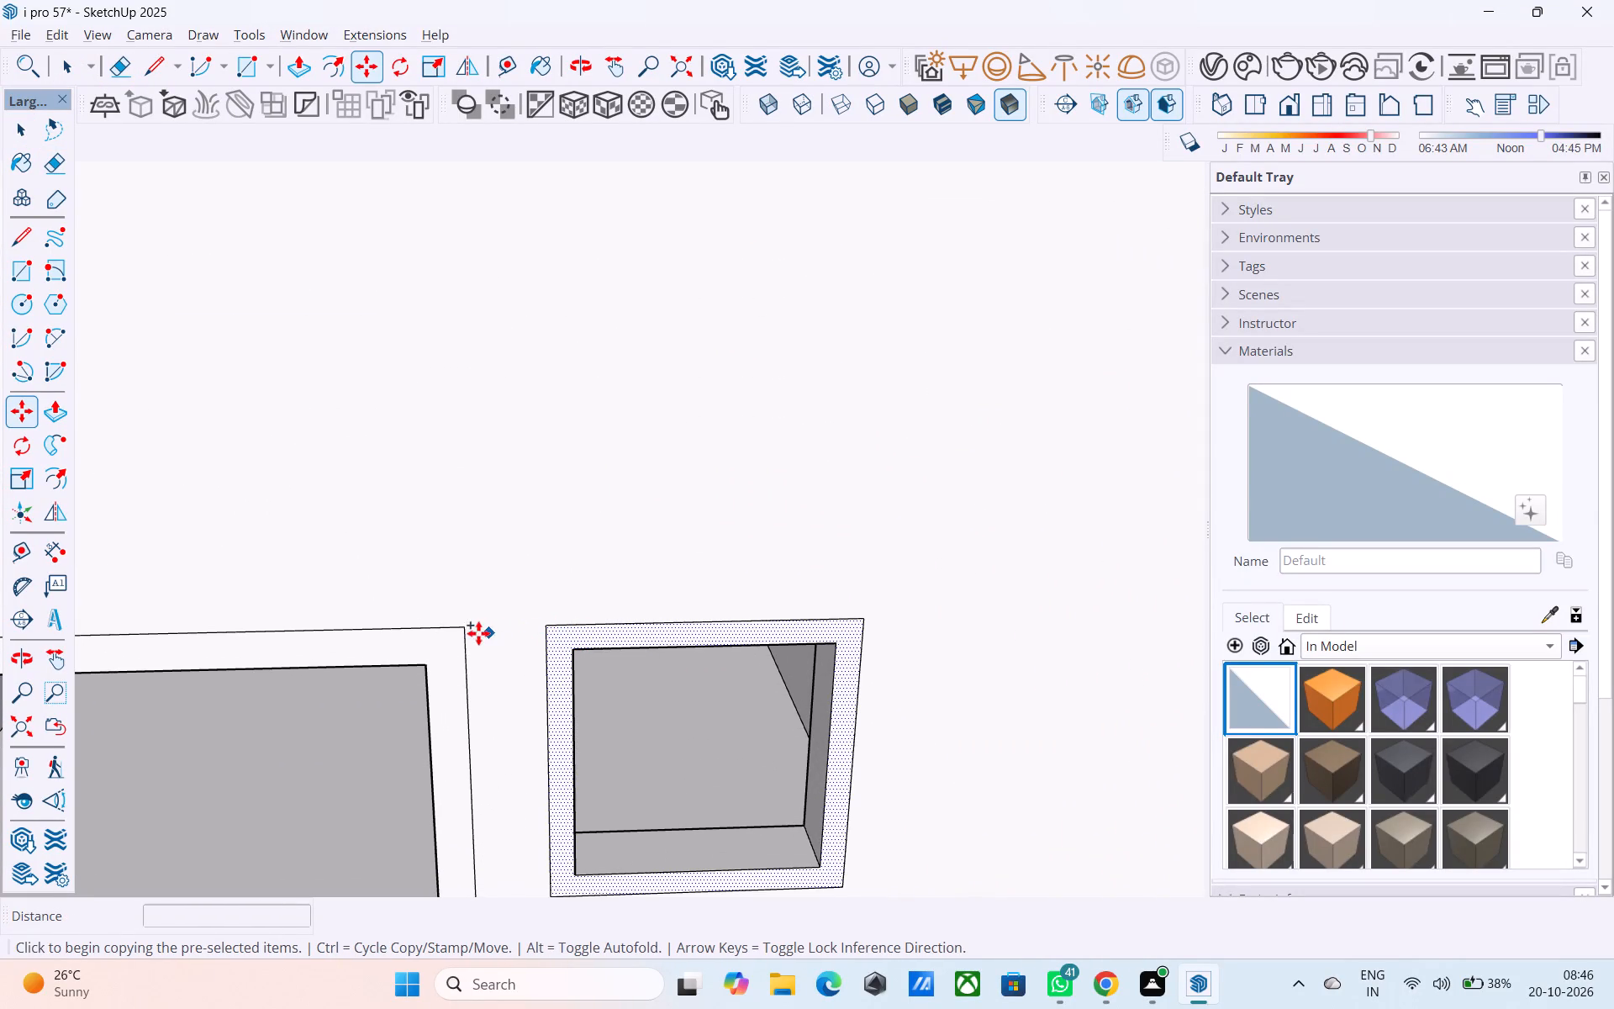
pyautogui.click(466, 626)
pyautogui.scroll(-11, 465, 589)
pyautogui.scroll(-7, 425, 272)
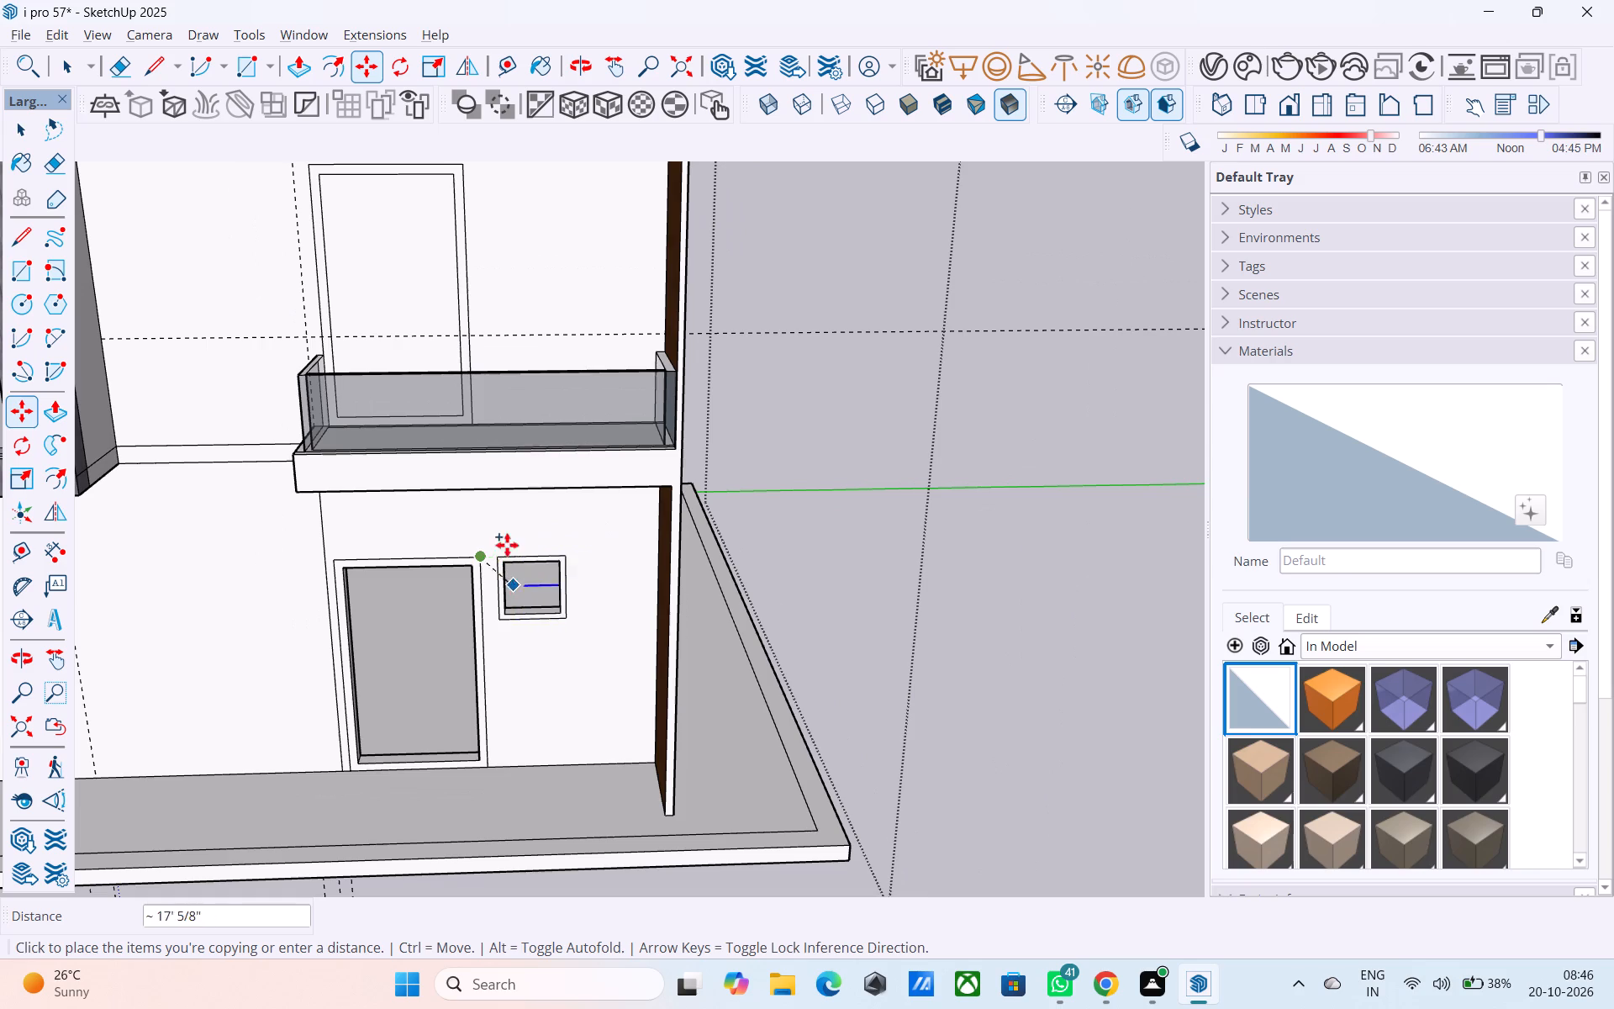
pyautogui.scroll(-8, 454, 404)
pyautogui.scroll(14, 459, 345)
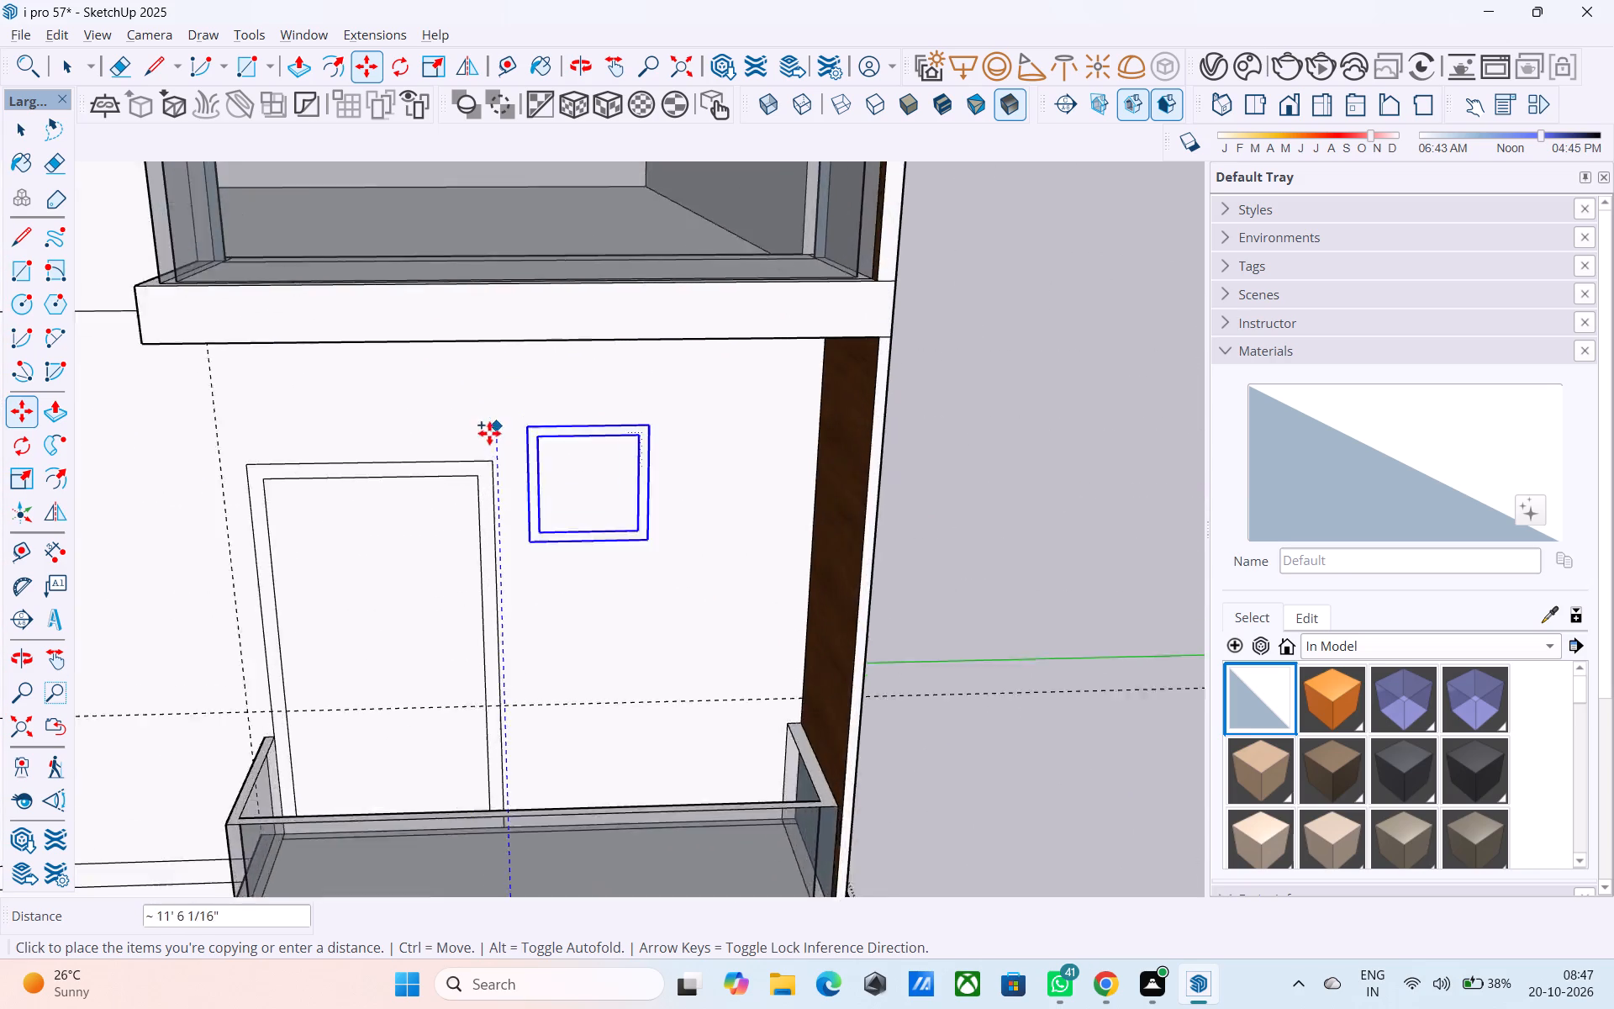
pyautogui.scroll(11, 489, 433)
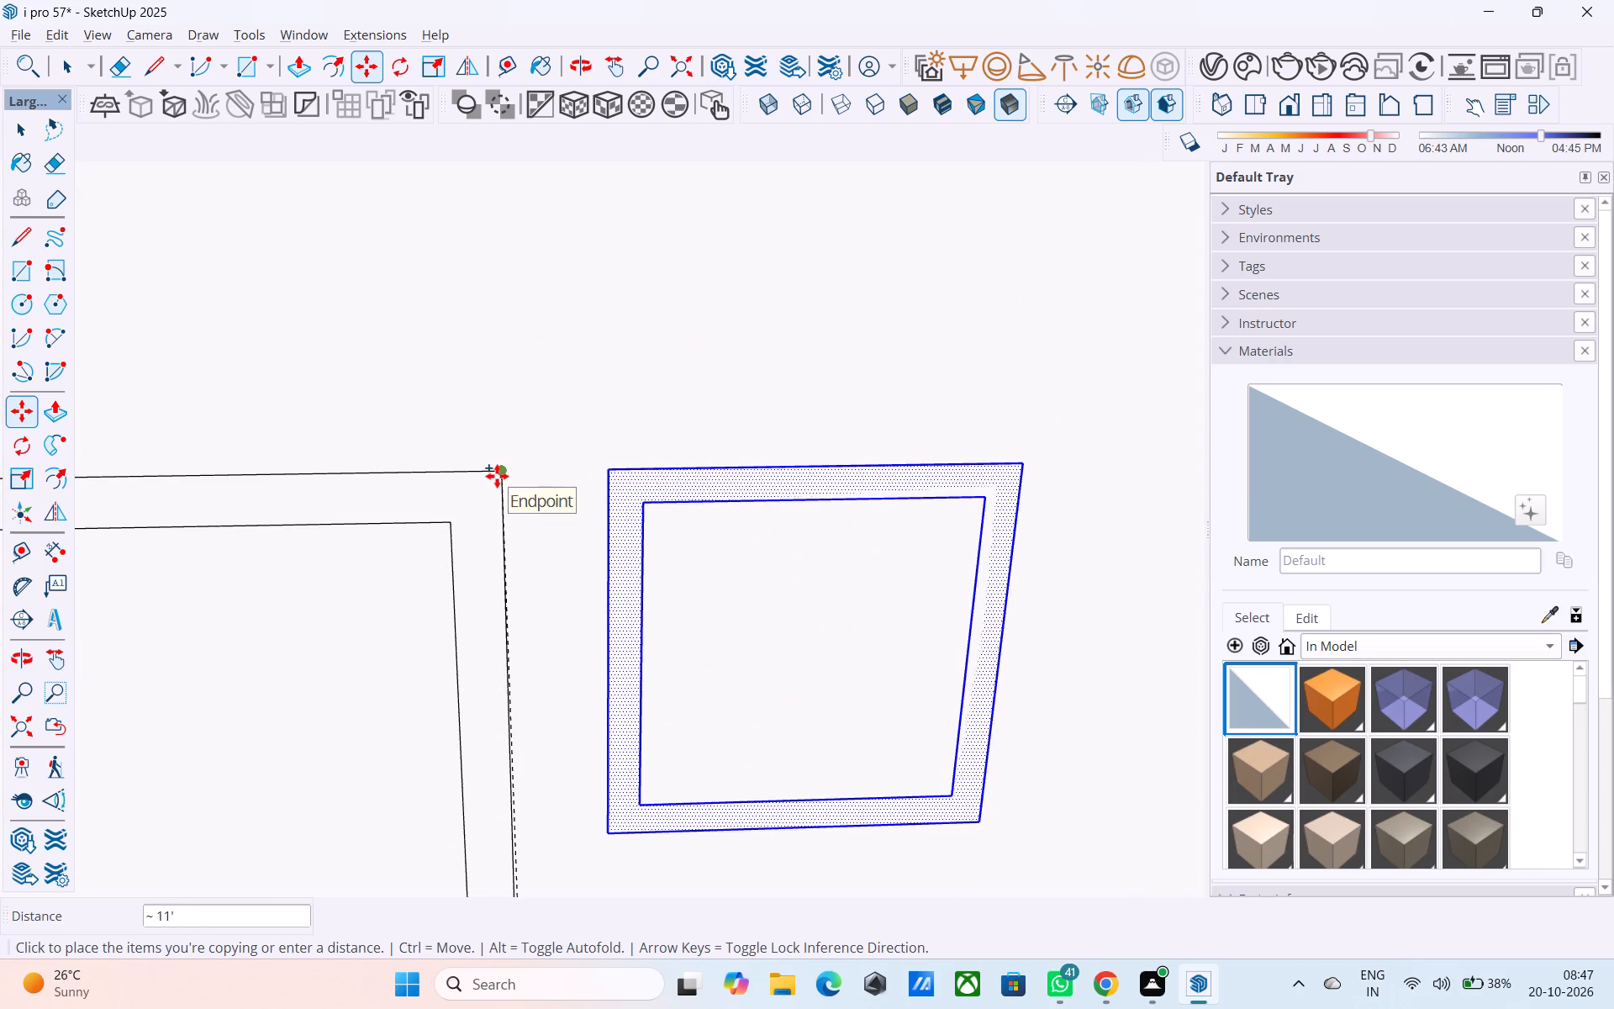
pyautogui.click(497, 476)
pyautogui.press('space')
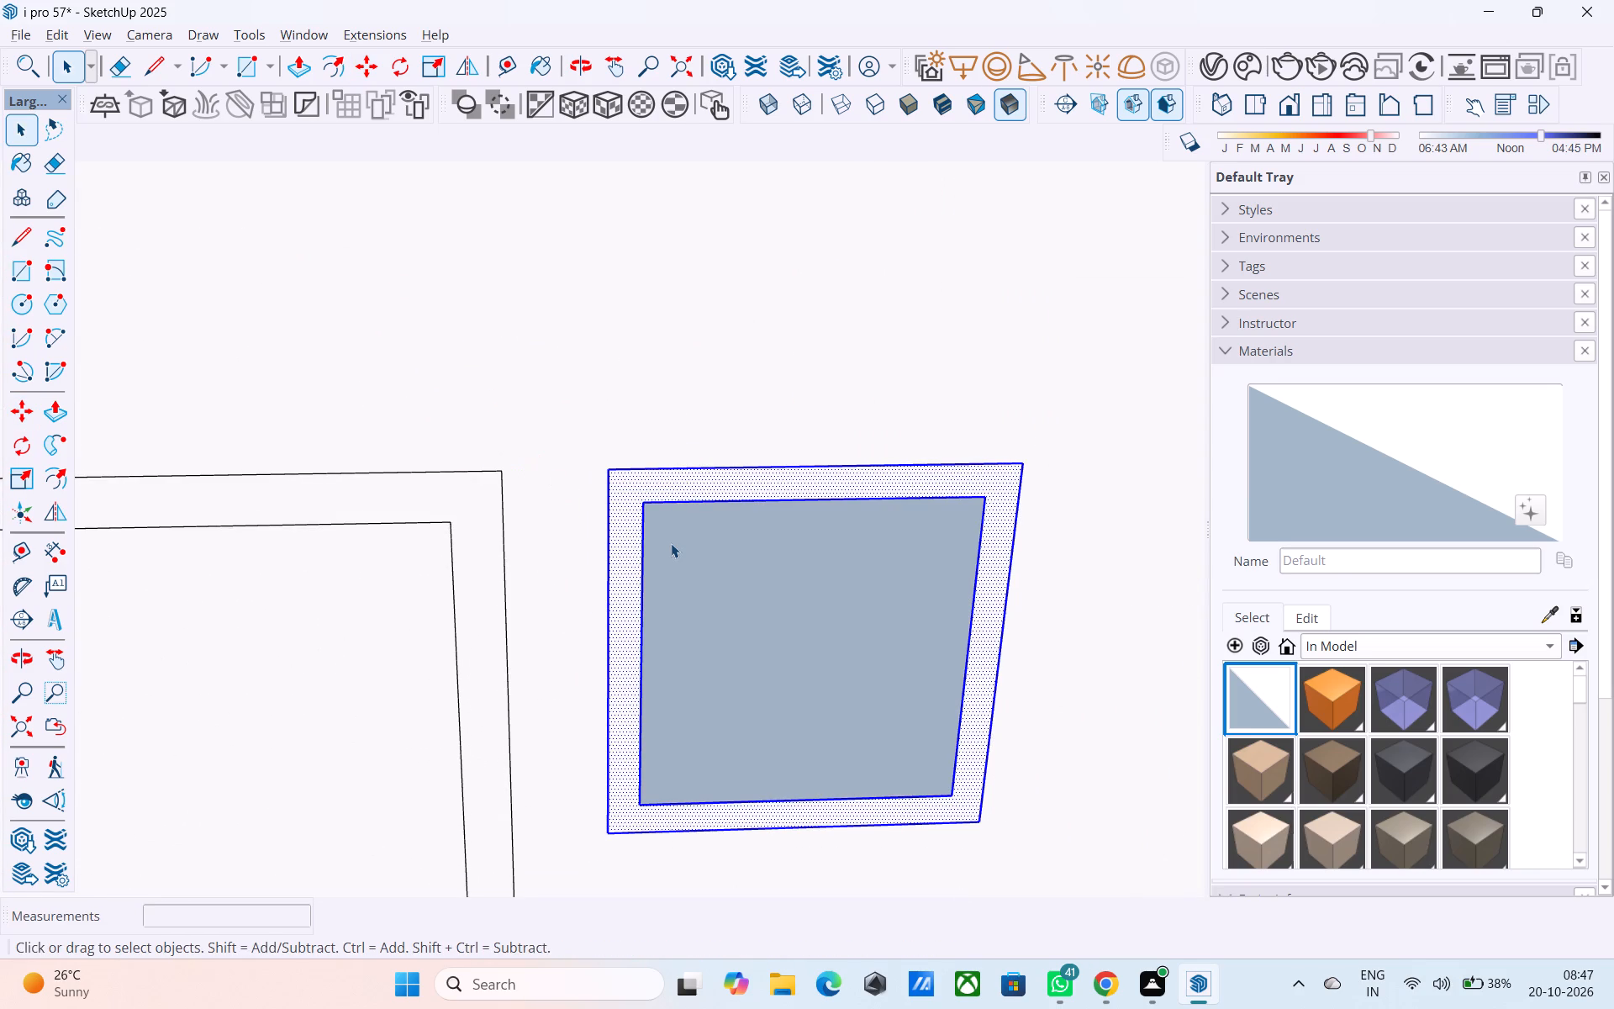
# Draw a 1' 8" by 1' 8" rectangle over the copied window frame's inner opening.
pyautogui.moveTo(669, 541); pyautogui.dragTo(657, 528, button='middle')
pyautogui.press('r')
pyautogui.click(645, 501)
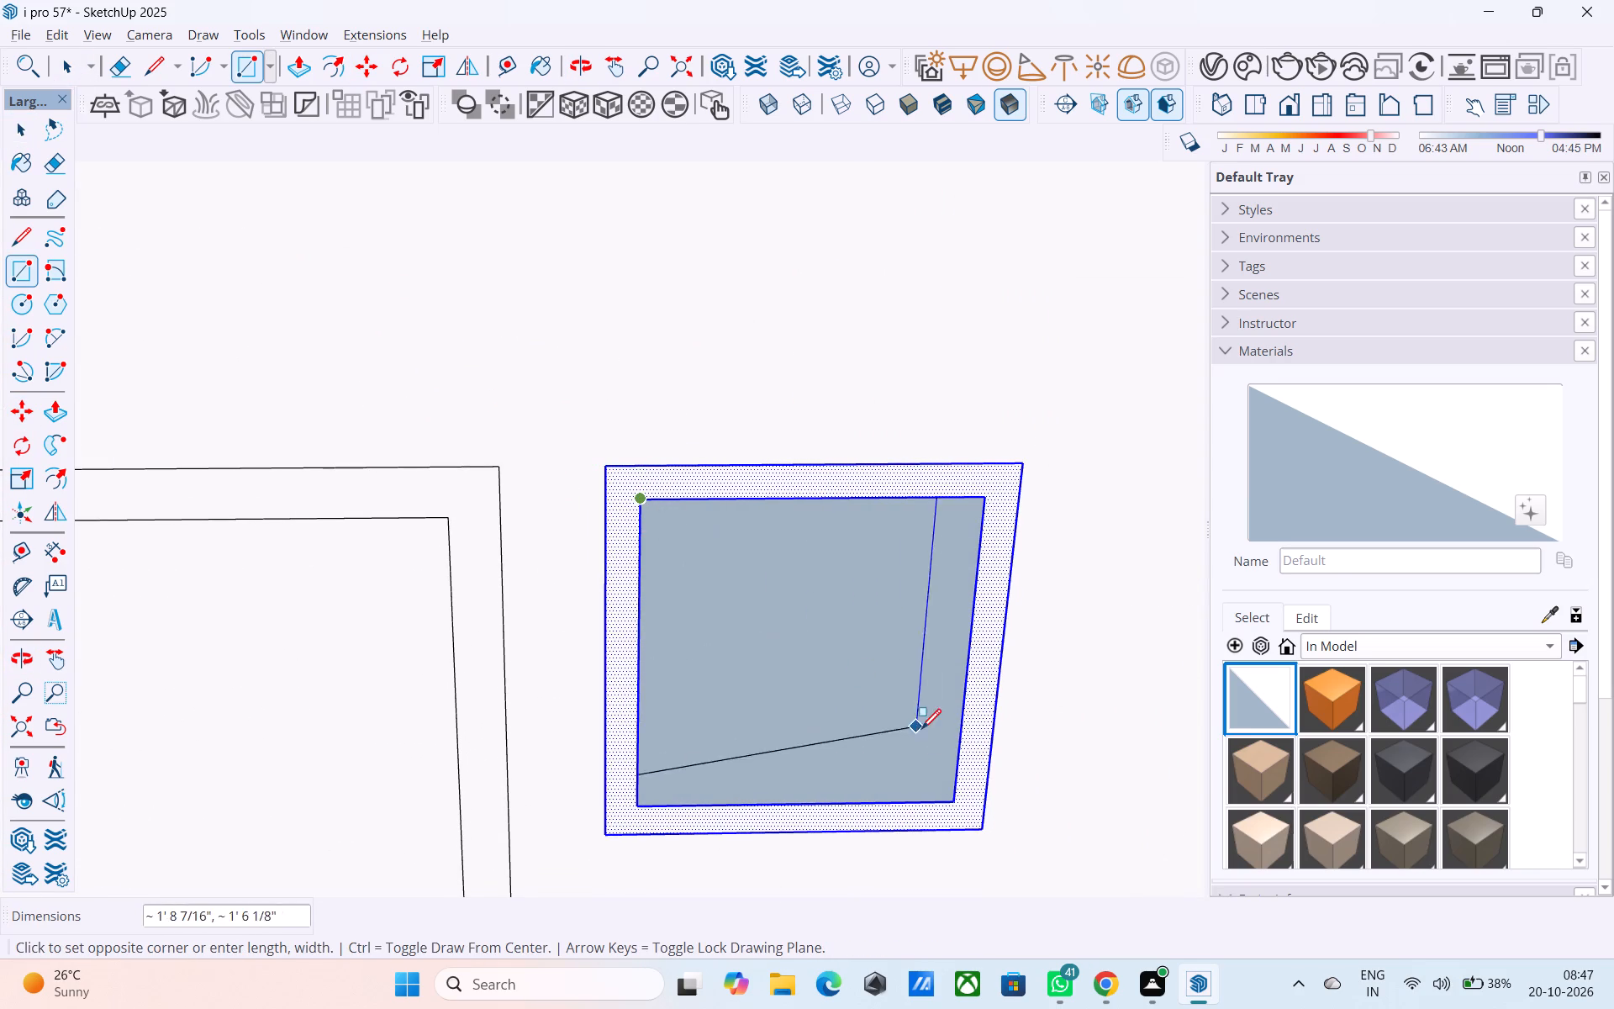
pyautogui.click(957, 803)
pyautogui.press('space')
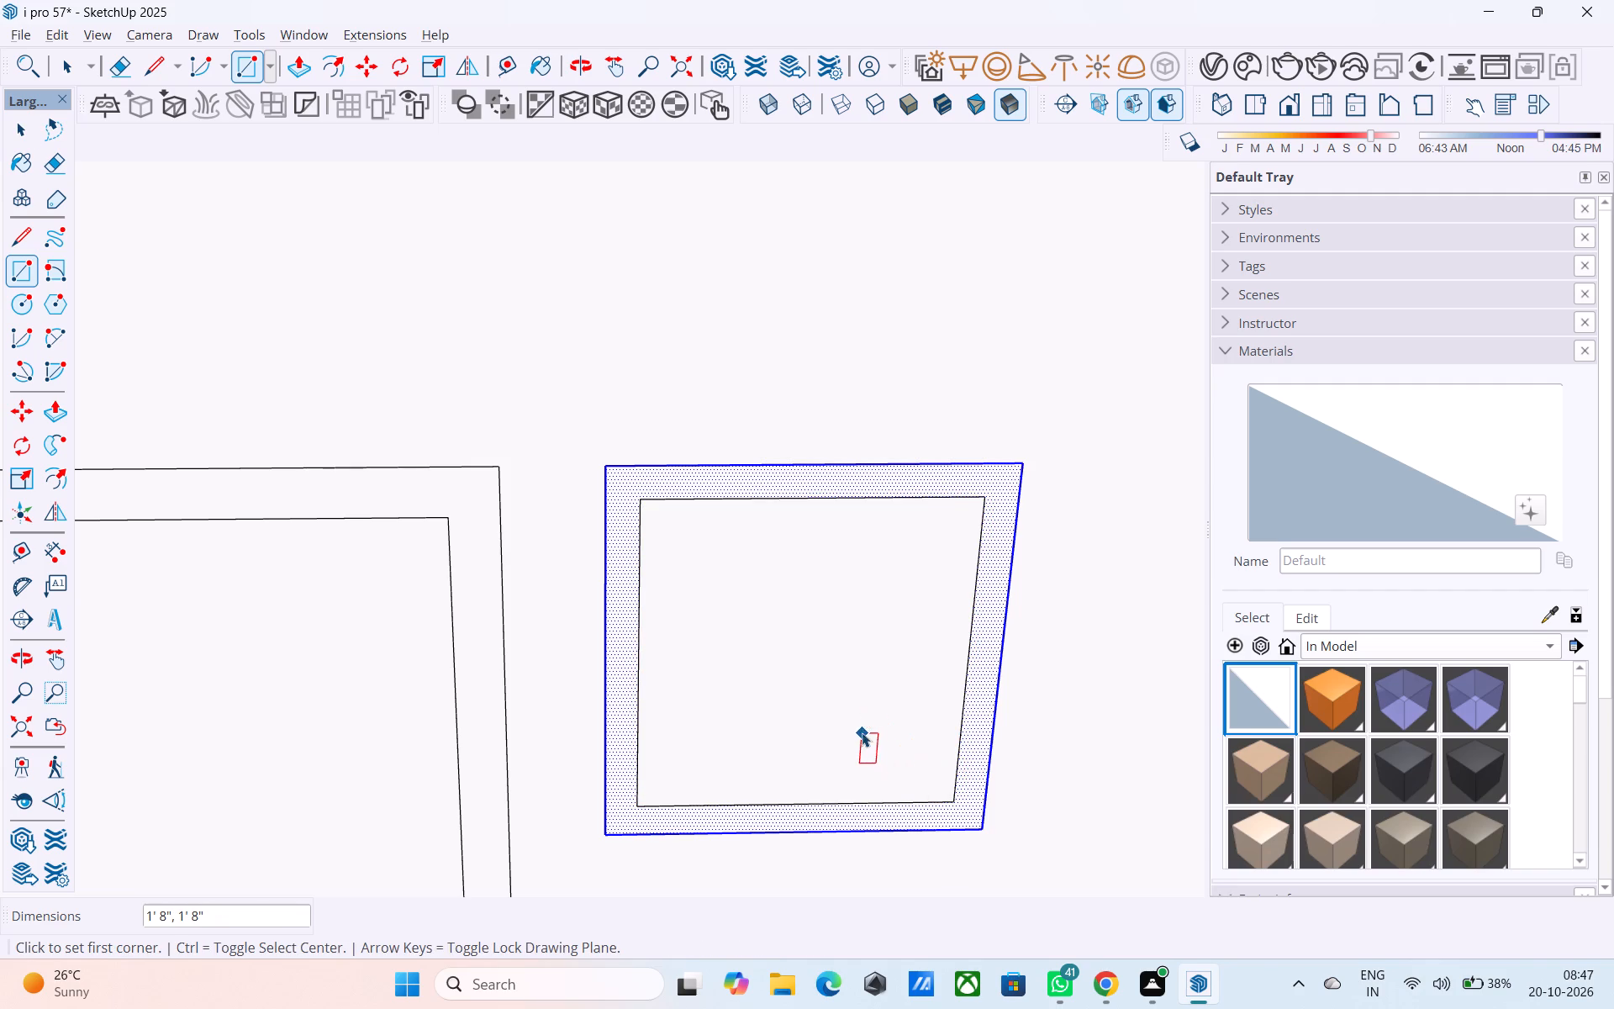
# Push the new window's inner face 6" into the balcony wall.
pyautogui.click(862, 732)
pyautogui.press('p')
pyautogui.click(862, 732)
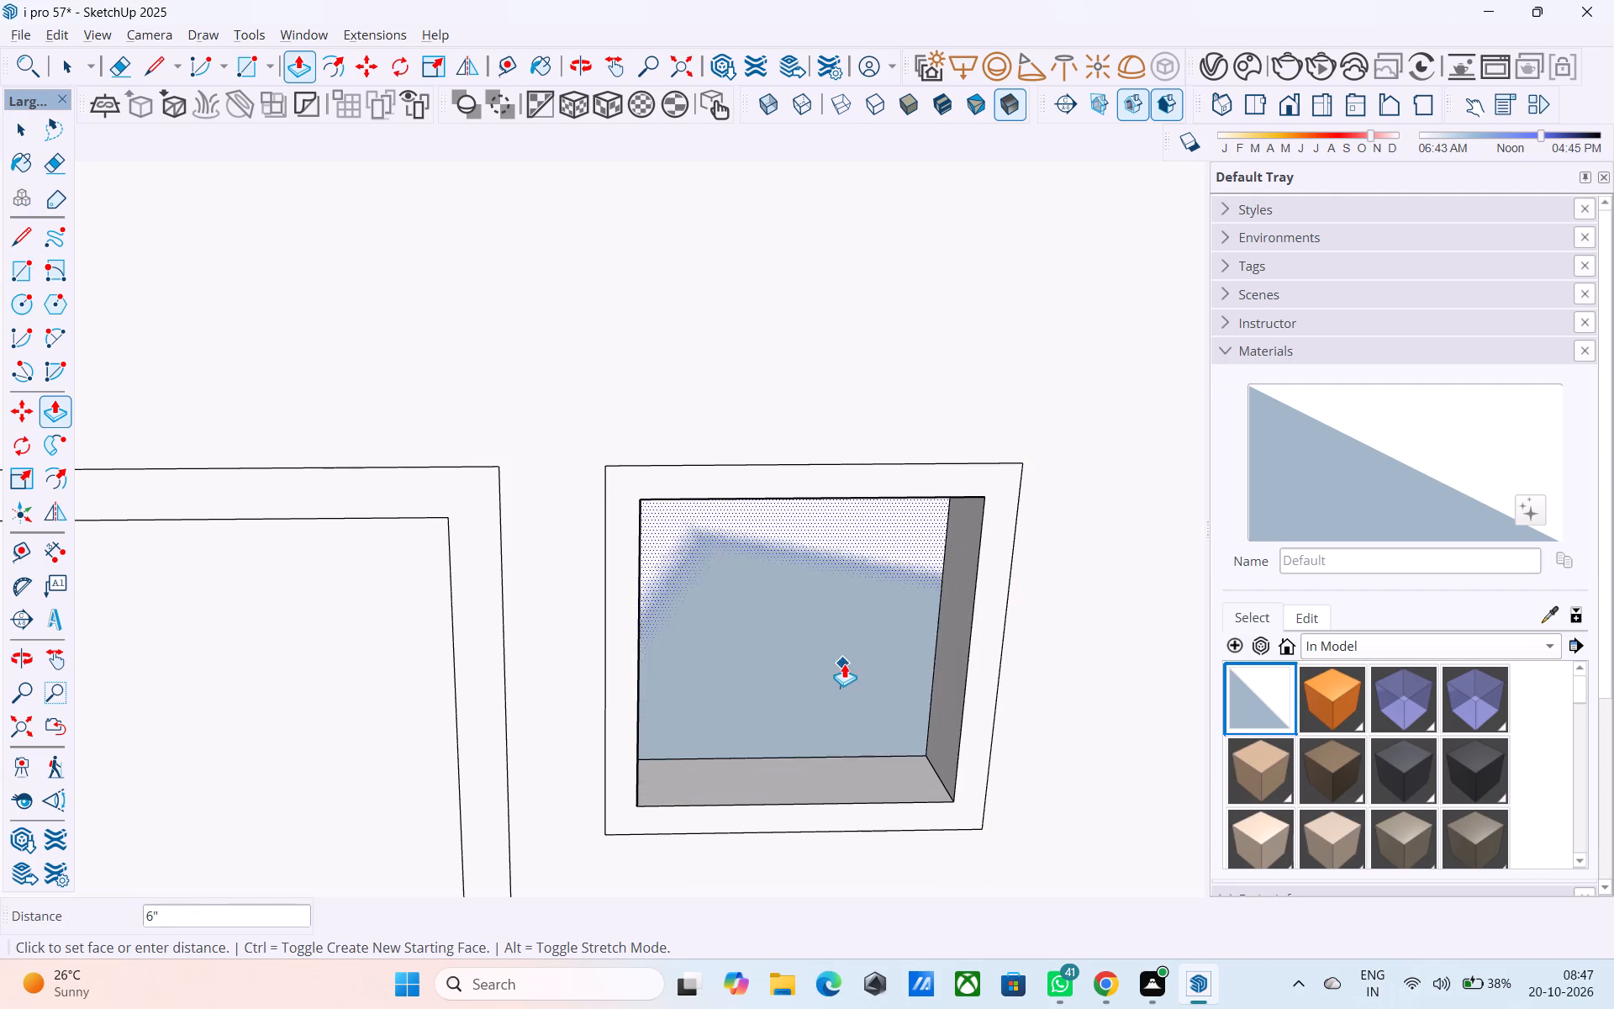
pyautogui.click(844, 663)
# Push the balcony door's inner panel inward by the same 6" as the window.
pyautogui.moveTo(810, 610); pyautogui.dragTo(776, 545, button='middle')
pyautogui.scroll(-12, 778, 527)
pyautogui.scroll(4, 620, 615)
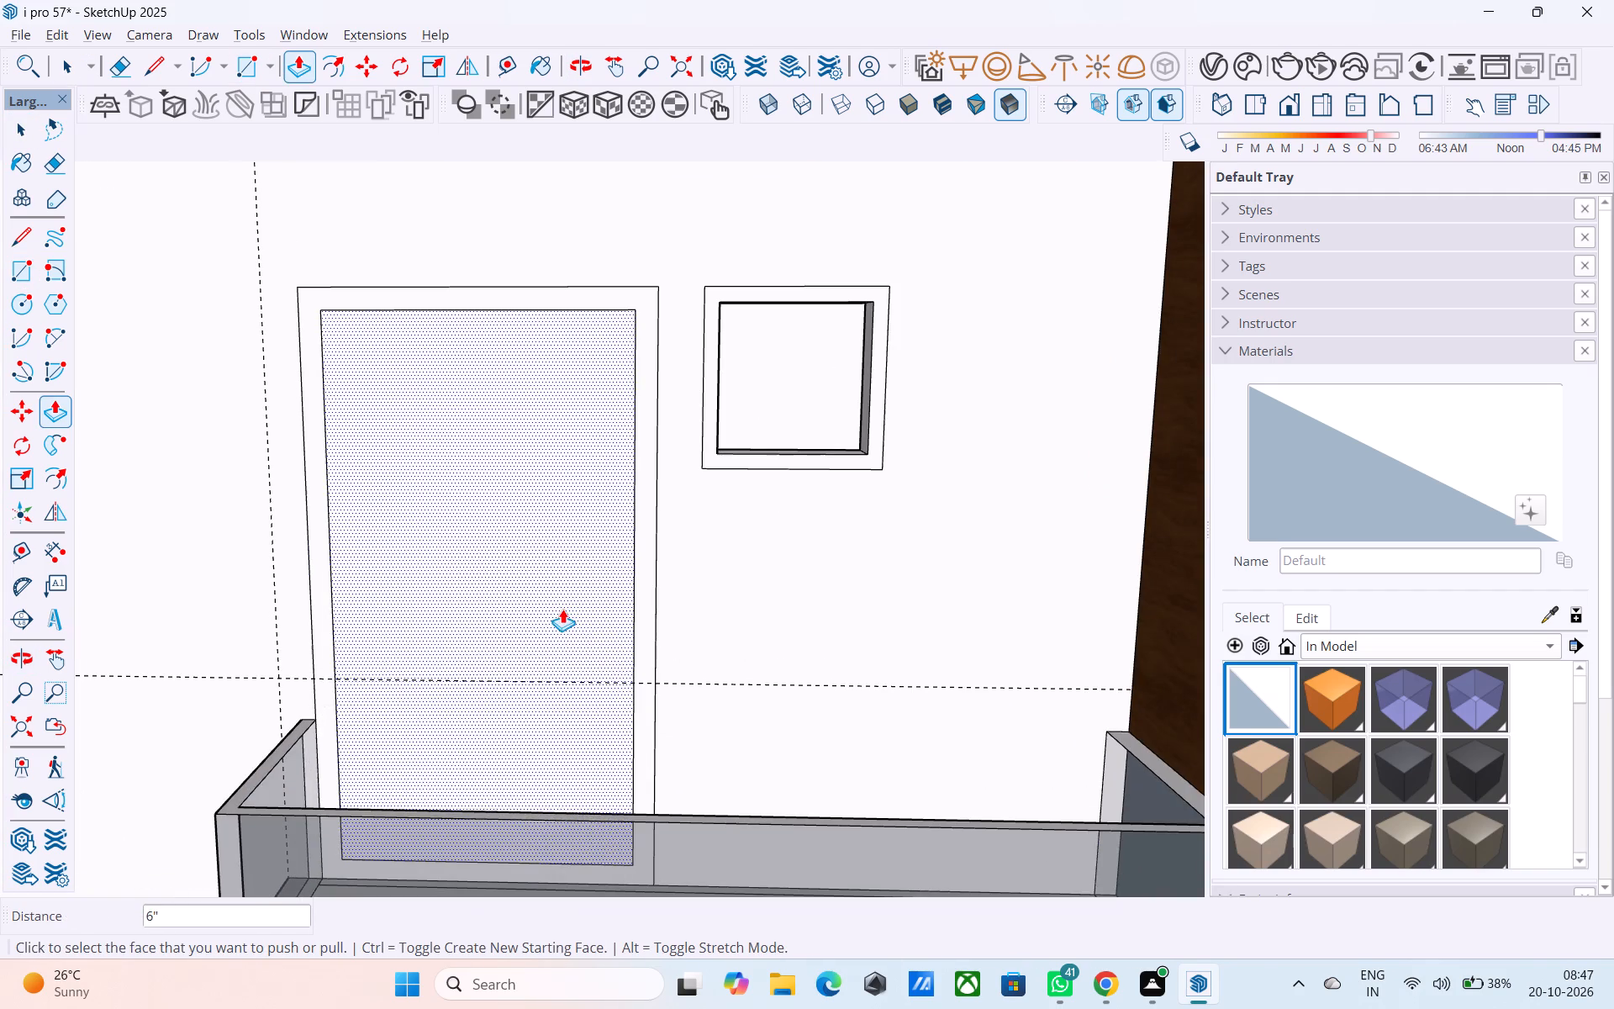
pyautogui.doubleClick(562, 610)
# Paint the two end wall faces inside the first-floor corner balcony with Wood_Veneer_15_1K.
pyautogui.moveTo(562, 608); pyautogui.dragTo(643, 552, button='middle')
pyautogui.scroll(-2, 638, 547)
pyautogui.scroll(1, 636, 550)
pyautogui.scroll(-11, 636, 550)
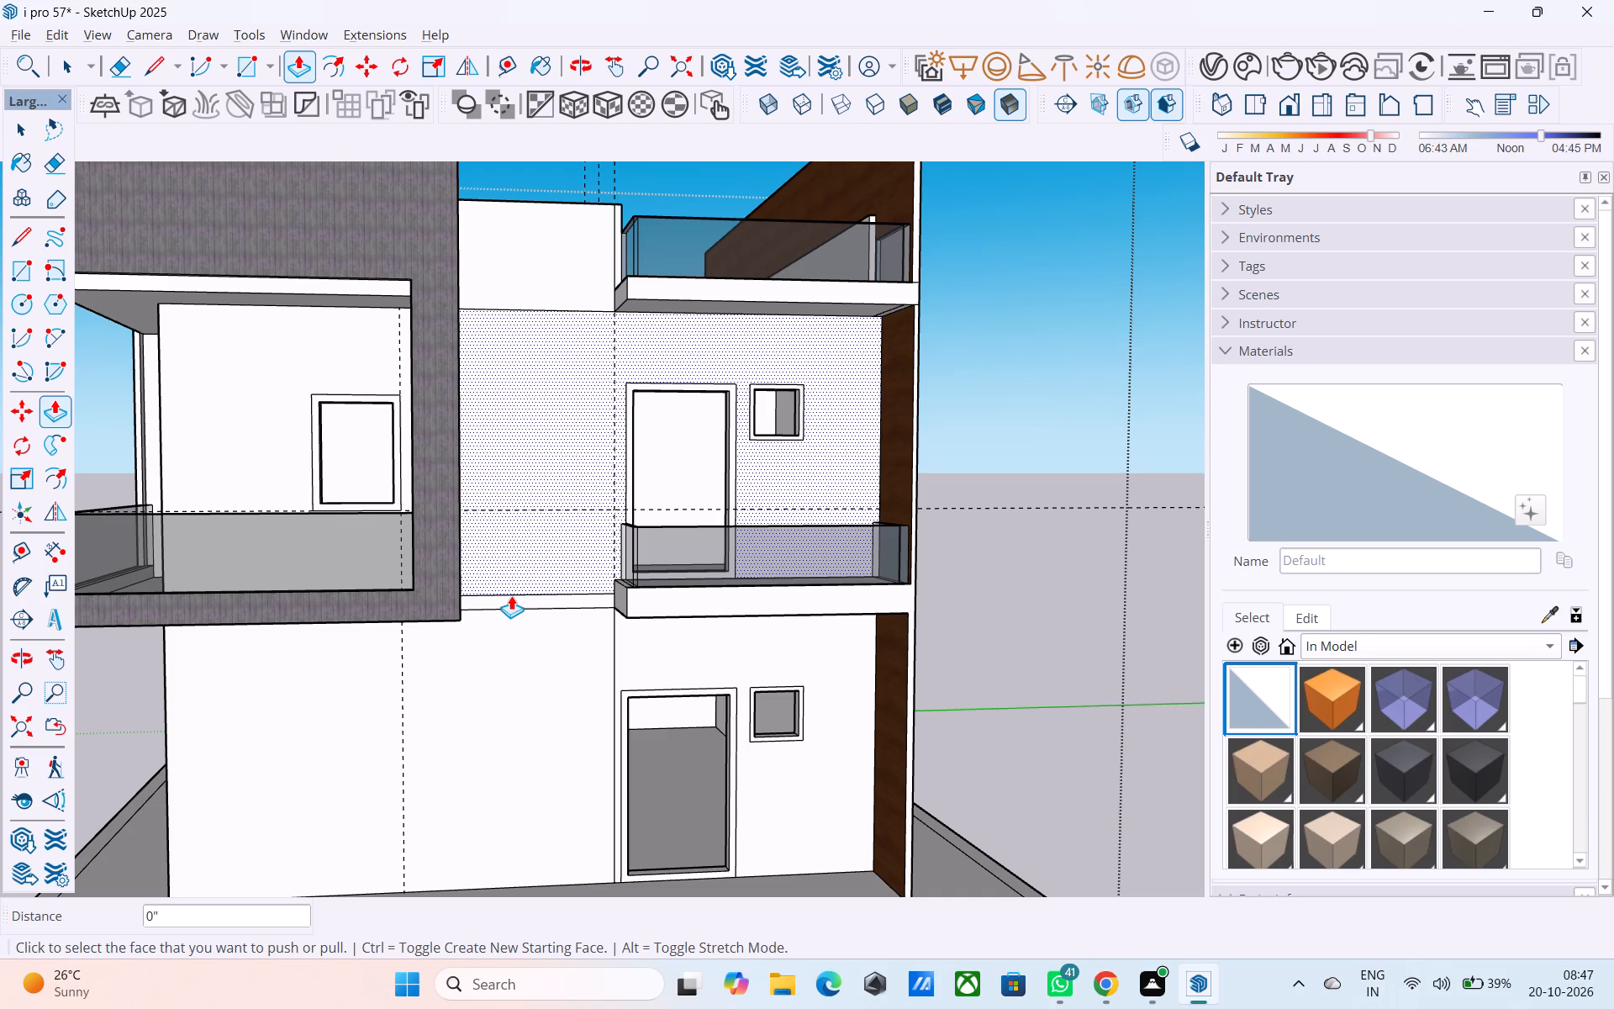
pyautogui.scroll(-4, 483, 587)
pyautogui.moveTo(483, 587); pyautogui.dragTo(622, 601, button='middle')
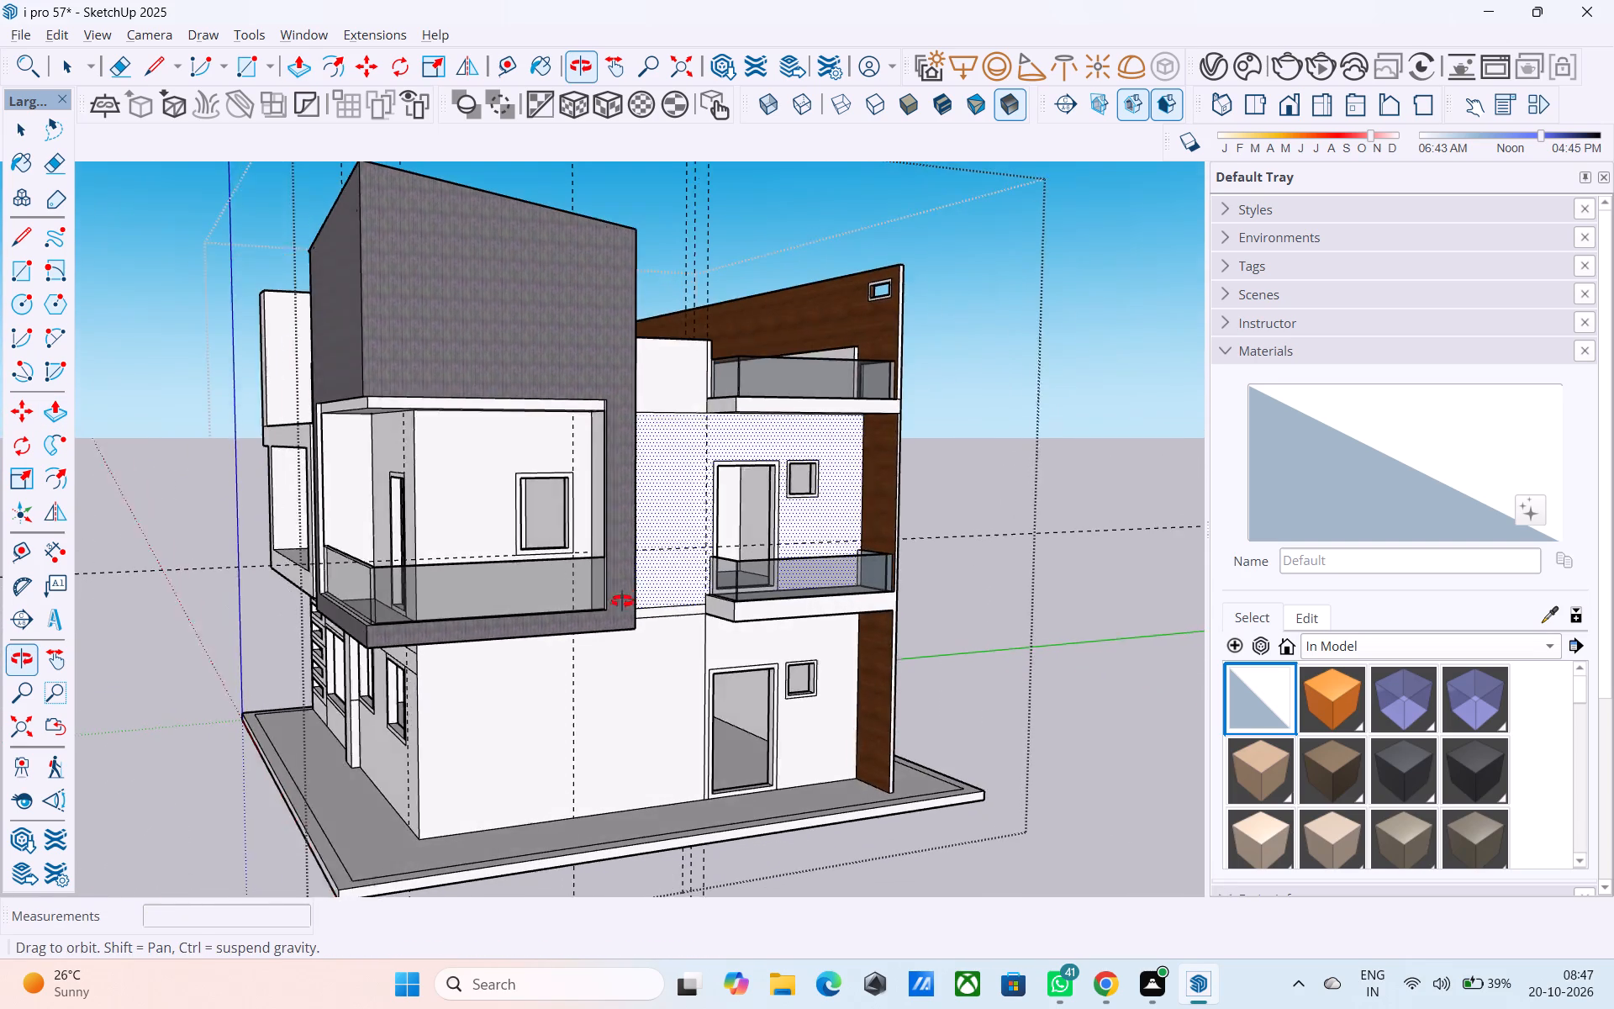
pyautogui.moveTo(622, 601); pyautogui.dragTo(626, 600, button='middle')
pyautogui.scroll(-3, 442, 590)
pyautogui.moveTo(434, 588); pyautogui.dragTo(802, 541, button='middle')
pyautogui.scroll(4, 811, 495)
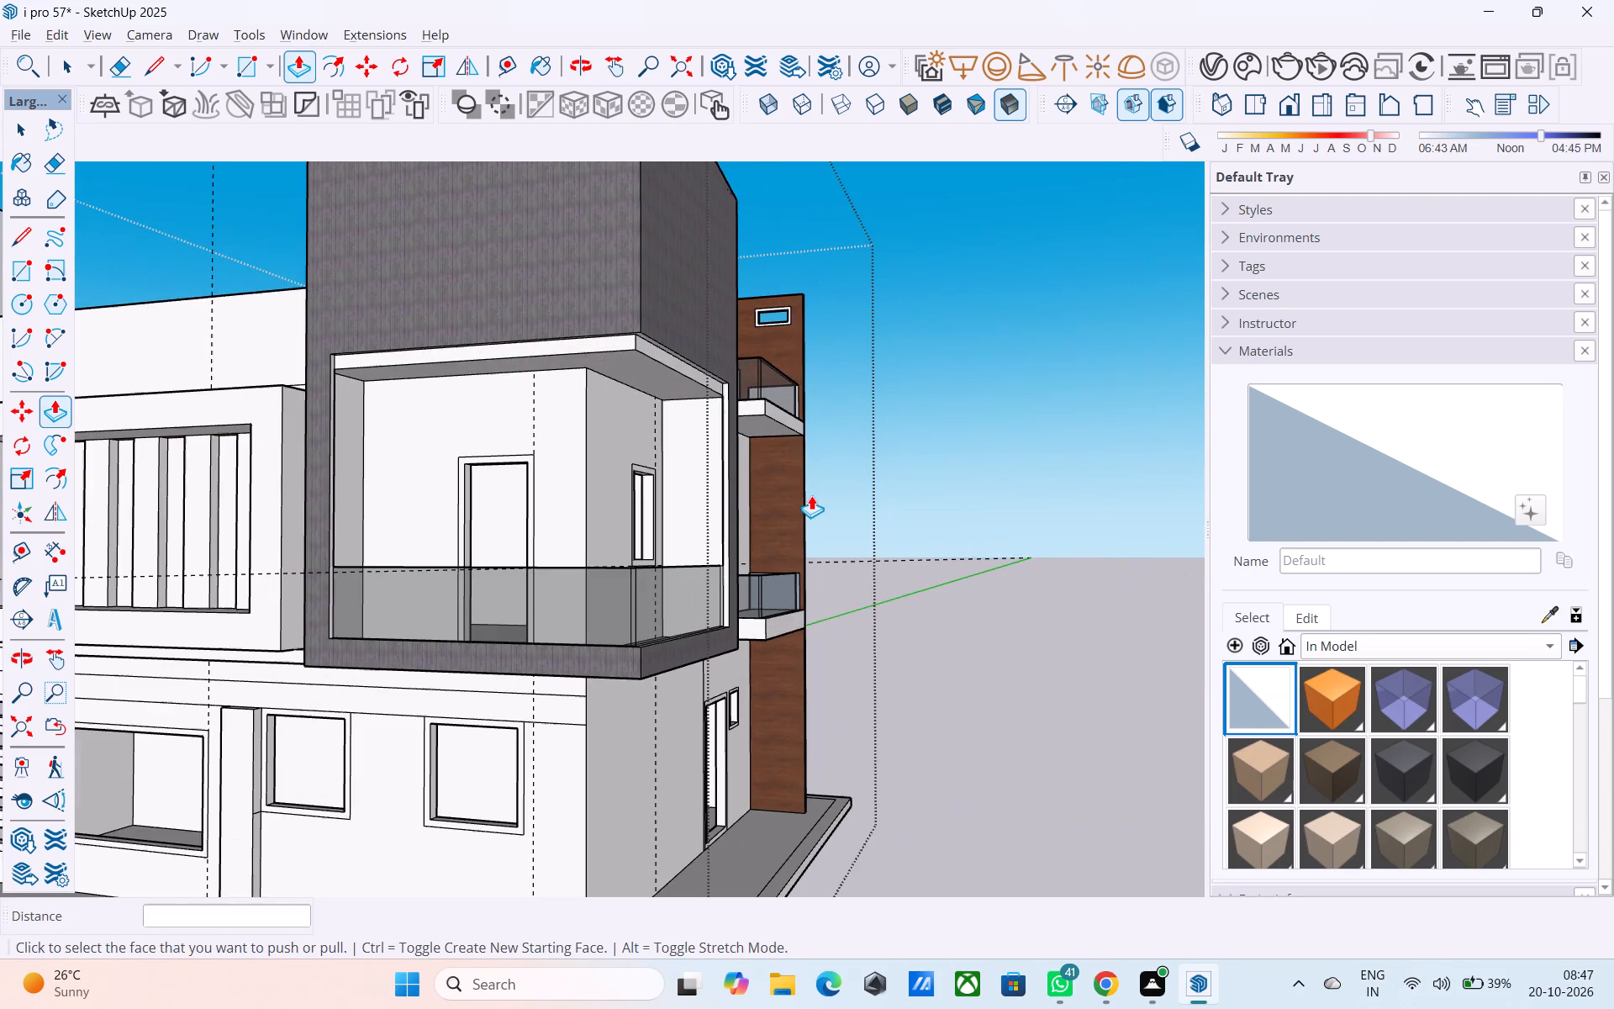
pyautogui.scroll(1, 811, 495)
pyautogui.moveTo(781, 504); pyautogui.dragTo(741, 526, button='middle')
pyautogui.scroll(-4, 1248, 608)
pyautogui.scroll(-5, 1316, 695)
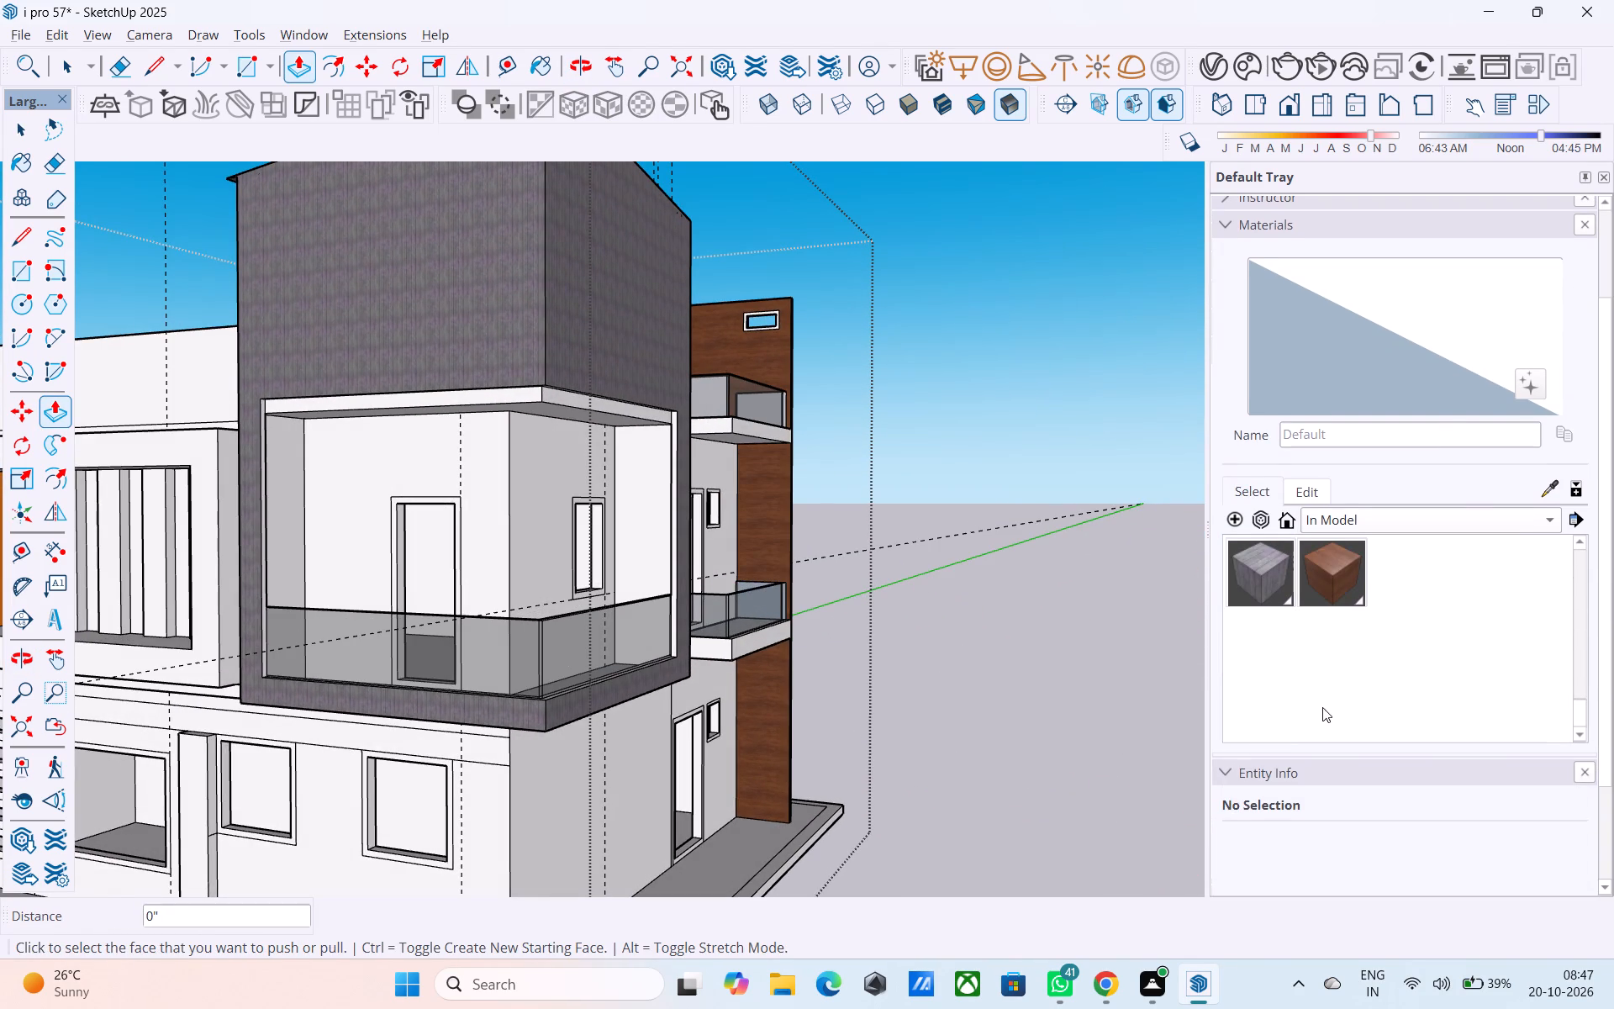
pyautogui.click(1317, 580)
pyautogui.scroll(3, 599, 556)
pyautogui.click(658, 485)
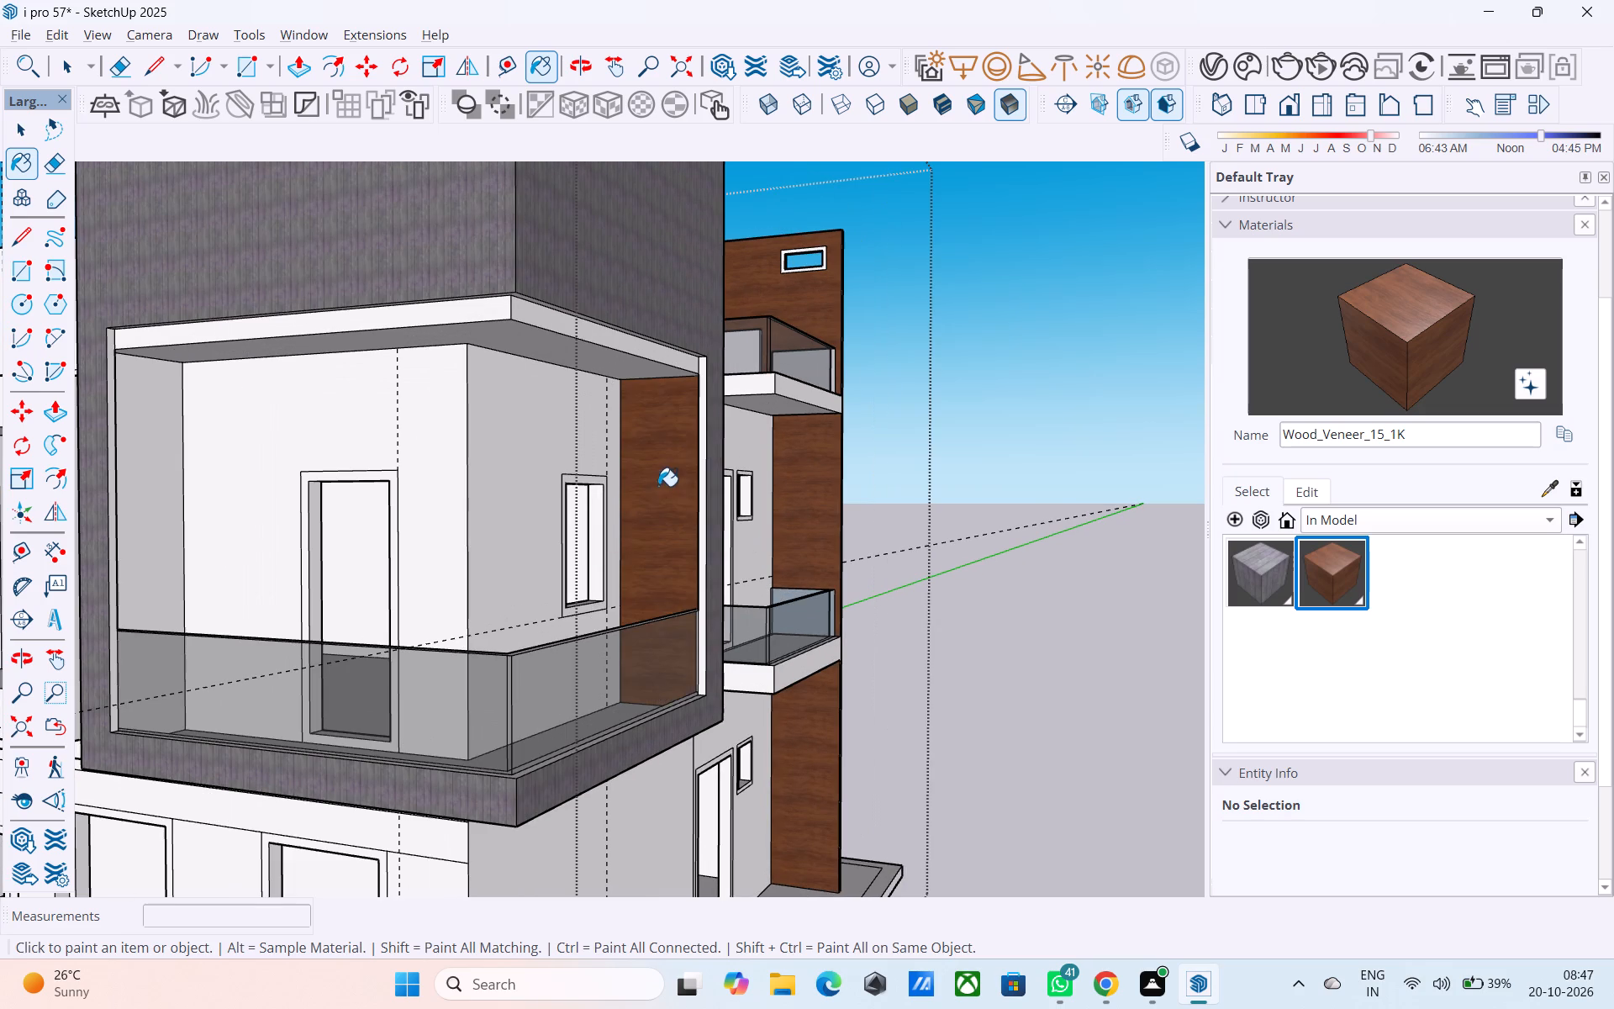
pyautogui.scroll(1, 632, 552)
pyautogui.scroll(-4, 629, 544)
pyautogui.moveTo(611, 542); pyautogui.dragTo(449, 569, button='middle')
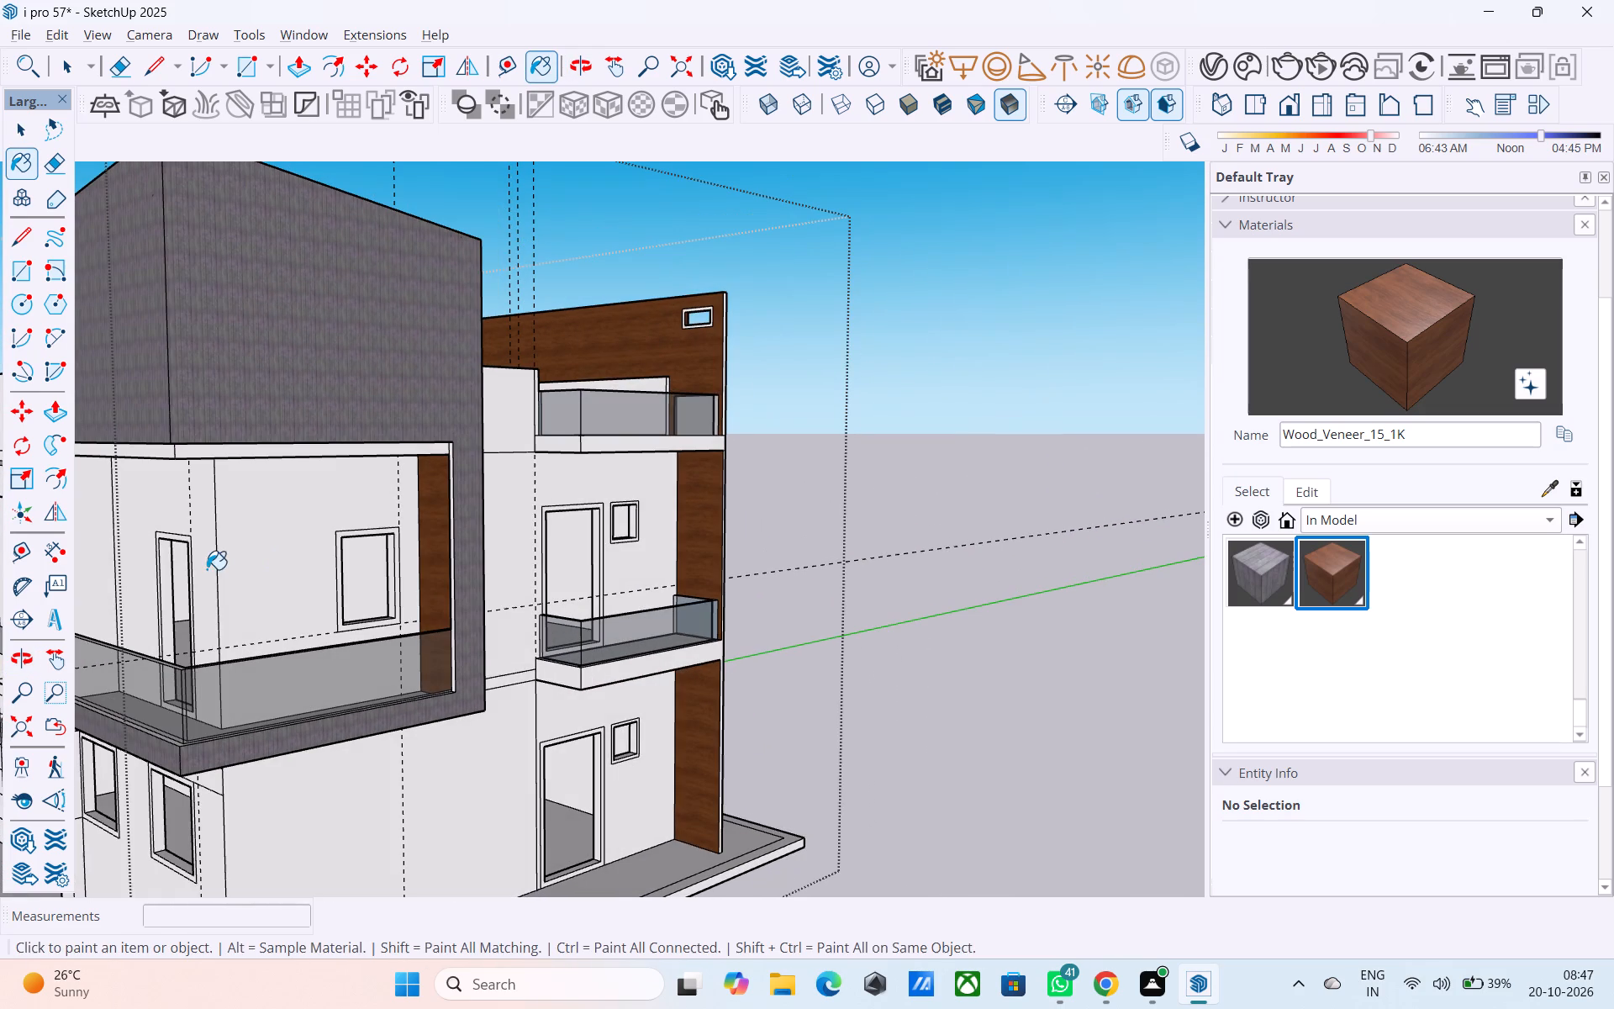
pyautogui.click(109, 567)
# Push the front face of the tall corner pillar above the louvered window frame back by about 1'.
pyautogui.scroll(-7, 572, 480)
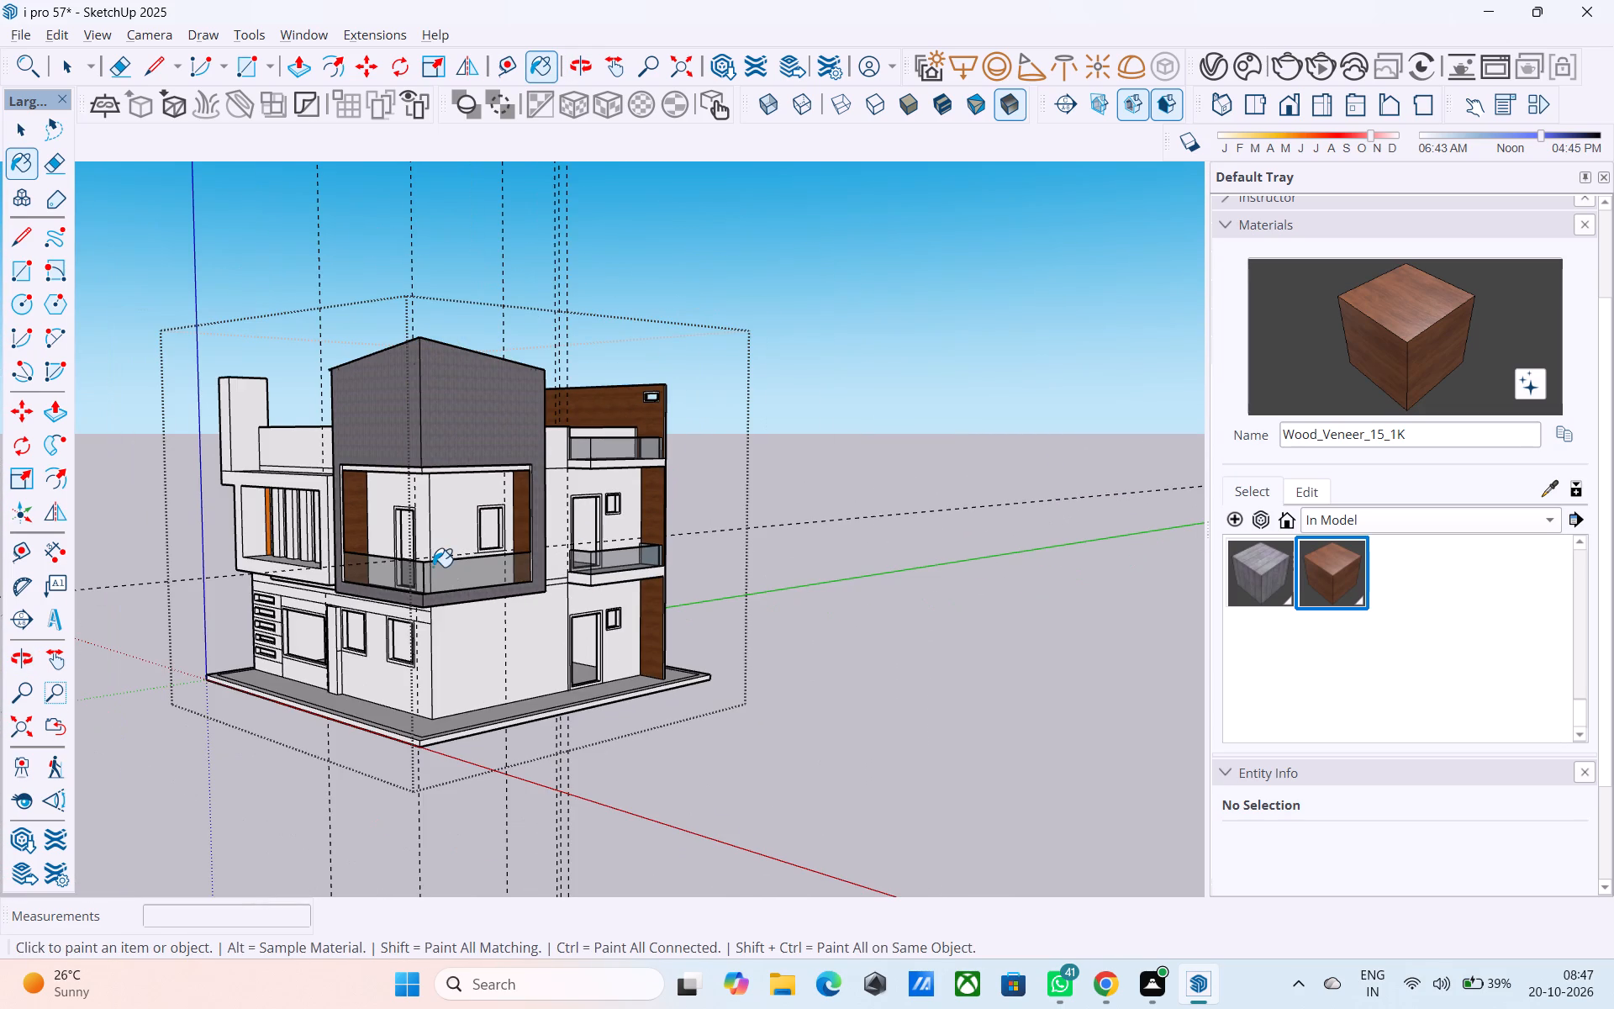
pyautogui.moveTo(340, 573); pyautogui.dragTo(414, 581, button='middle')
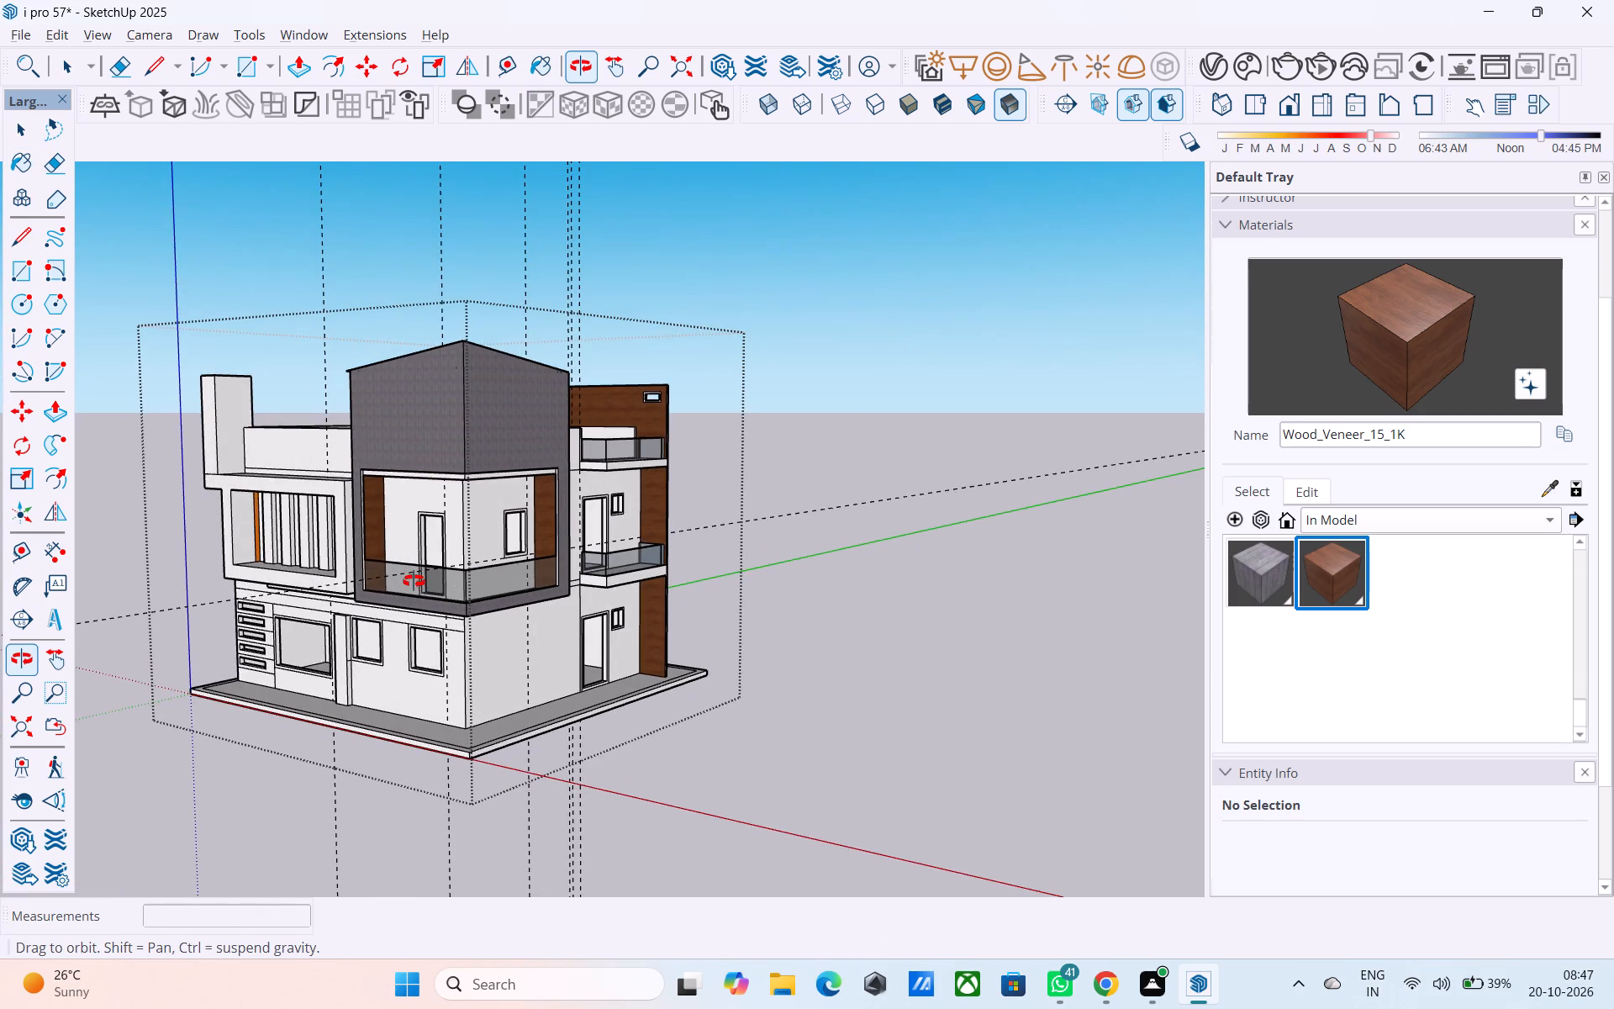
pyautogui.moveTo(414, 581); pyautogui.dragTo(742, 581, button='middle')
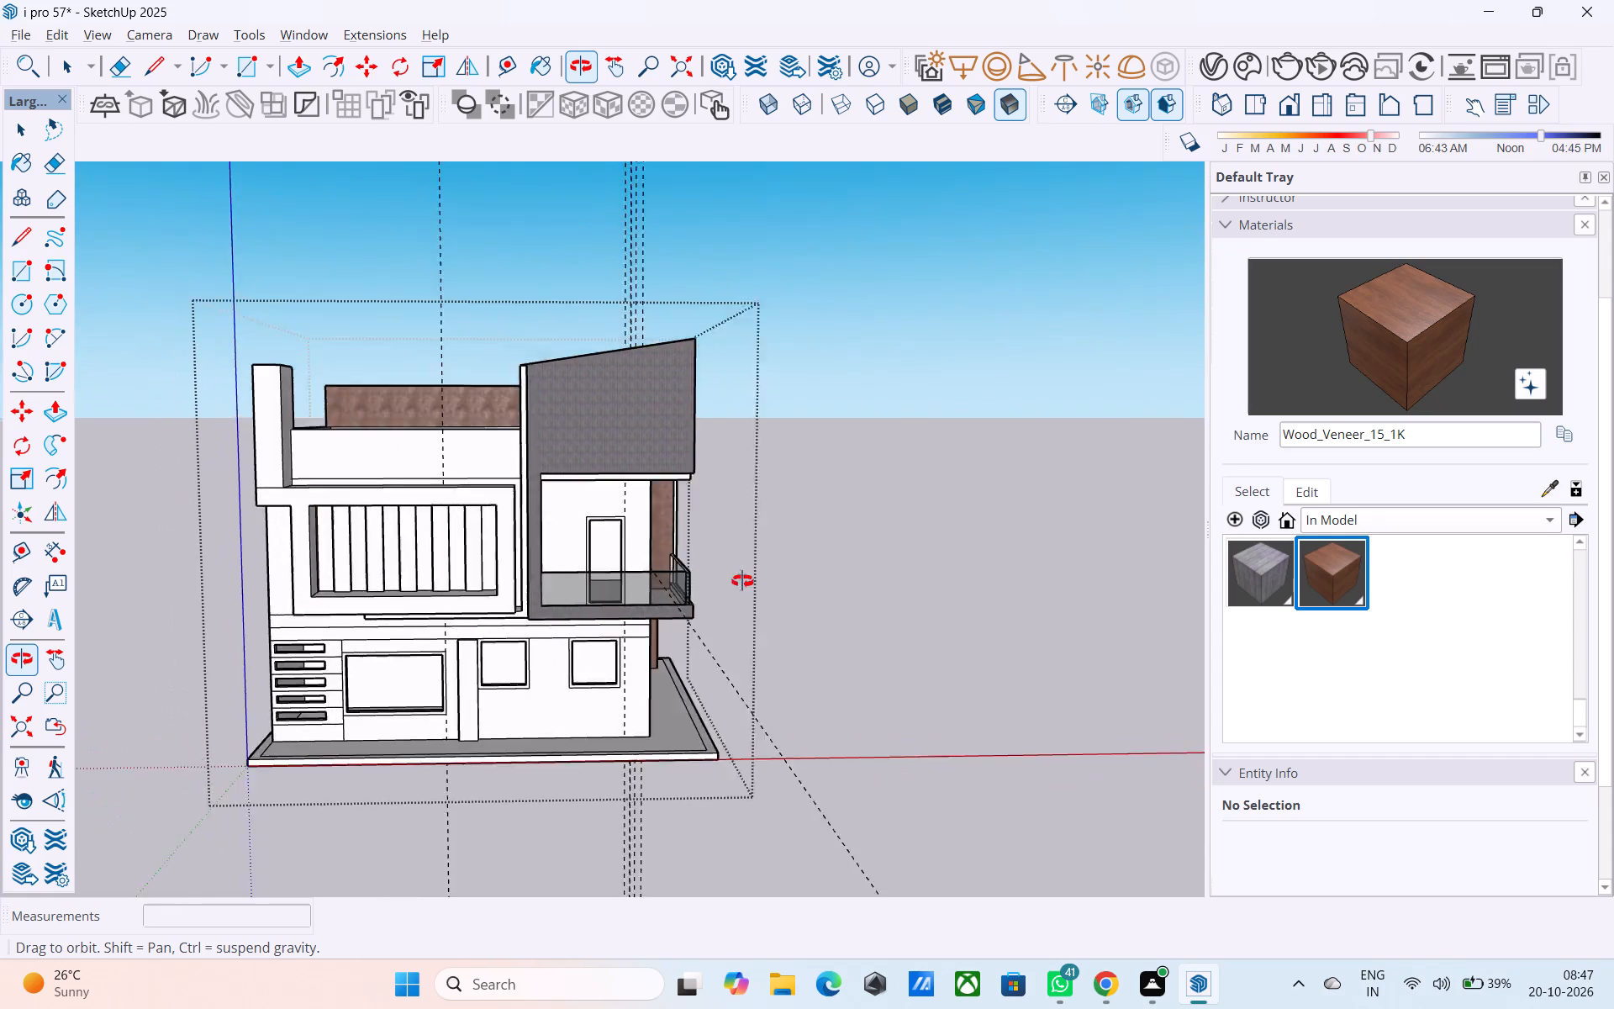
pyautogui.moveTo(742, 581); pyautogui.dragTo(978, 614, button='middle')
pyautogui.scroll(12, 479, 499)
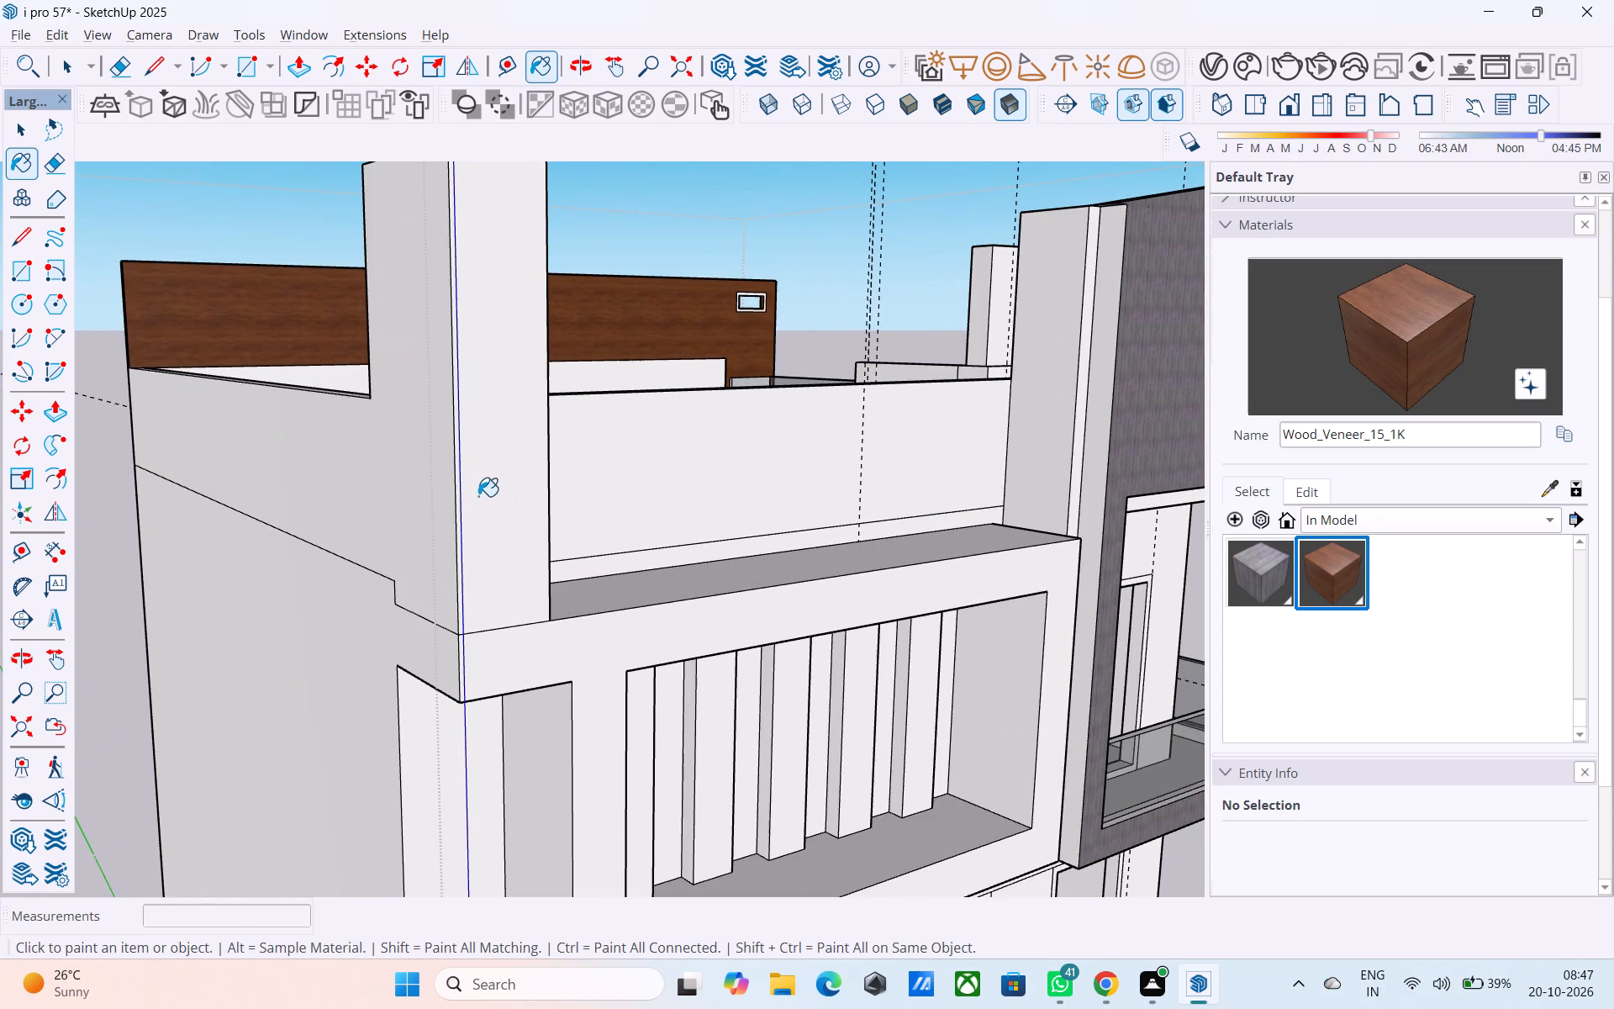
pyautogui.press('space')
pyautogui.click(478, 495)
pyautogui.press('l')
pyautogui.click(533, 555)
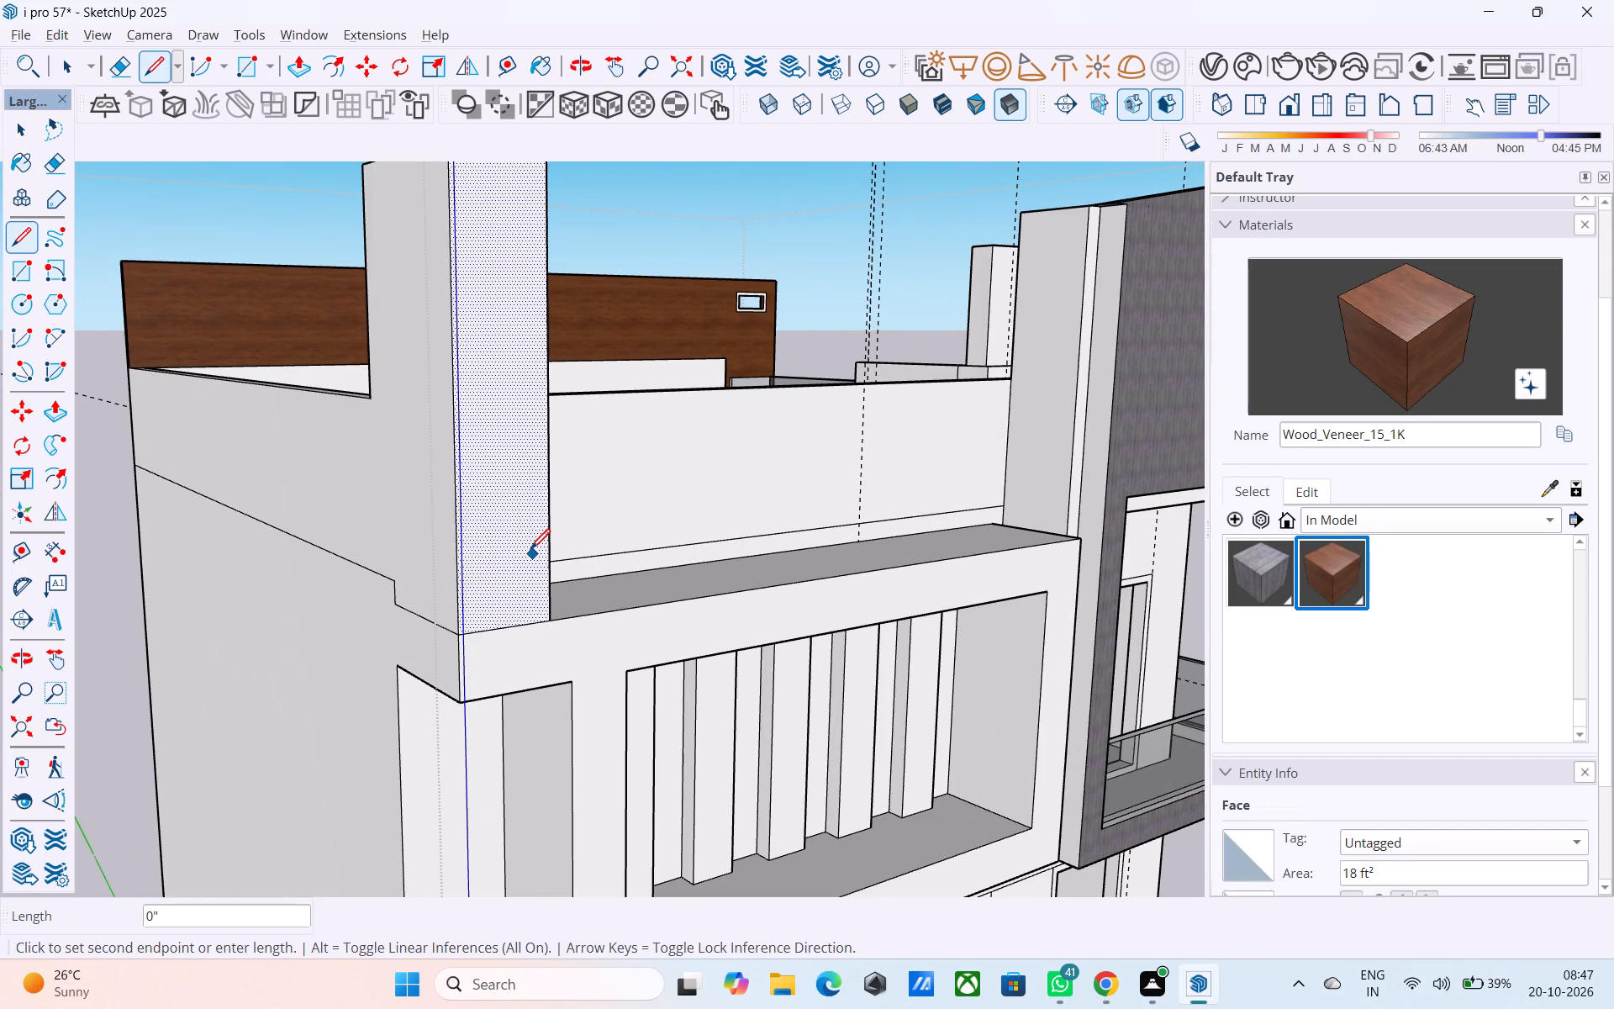
pyautogui.press('p')
pyautogui.click(530, 550)
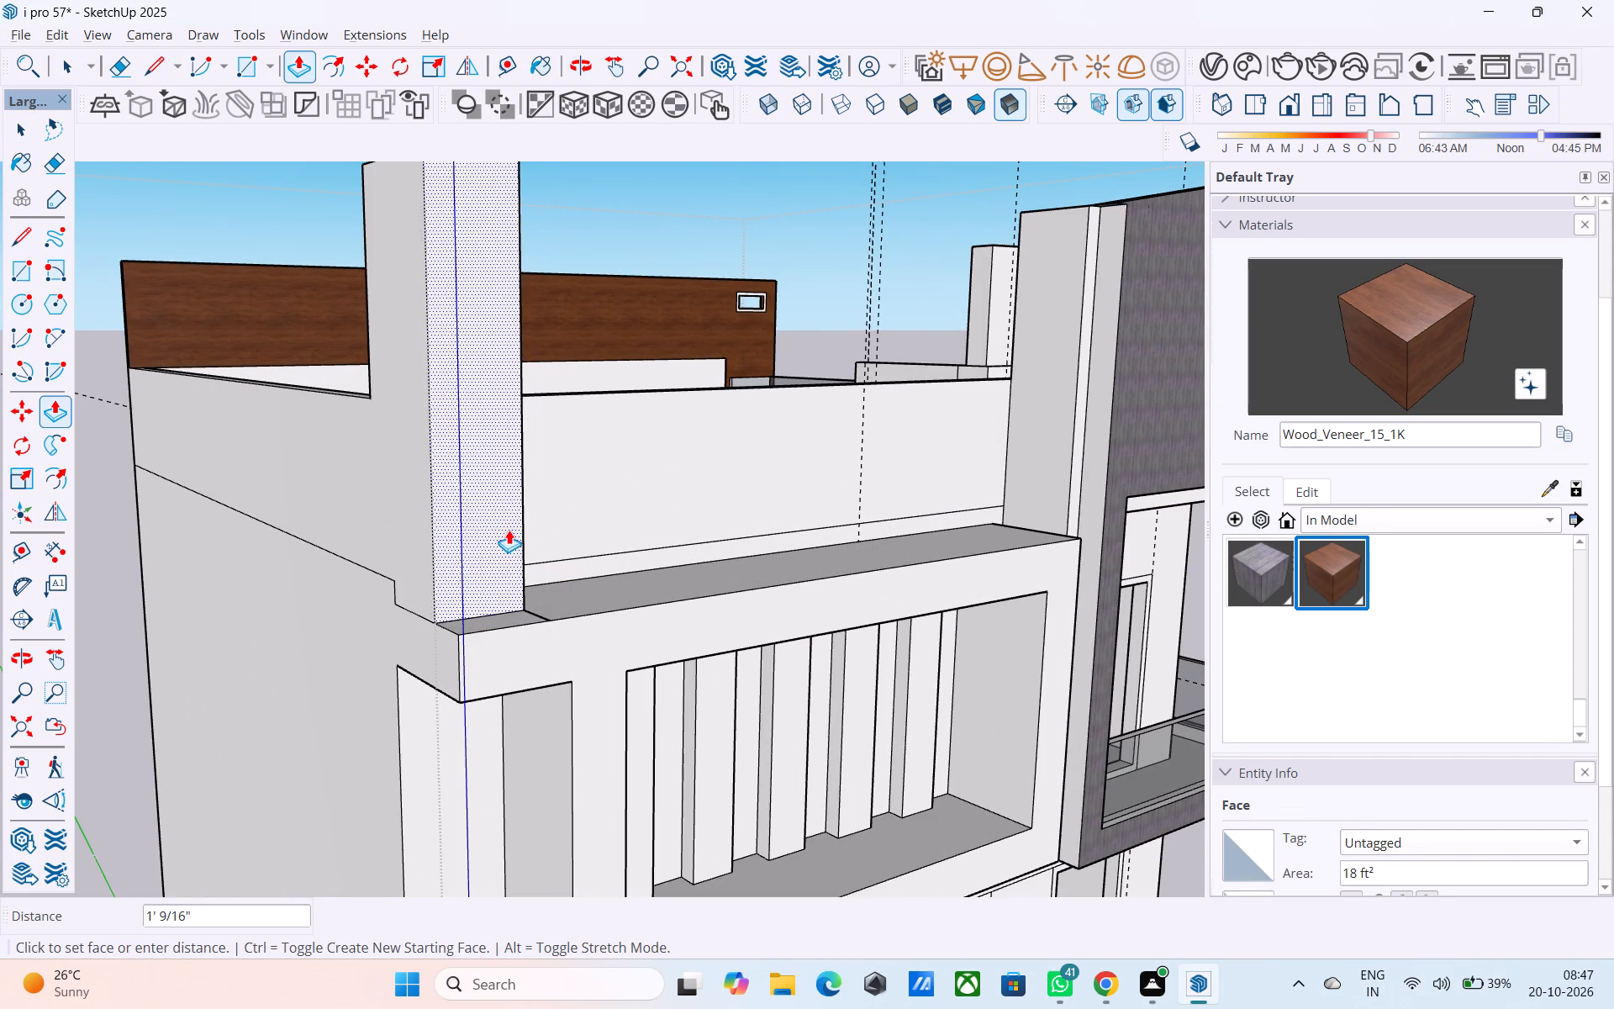
pyautogui.click(506, 527)
# Erase the leftover edge on the ledge top beside the recessed pillar's base.
pyautogui.moveTo(510, 529); pyautogui.dragTo(542, 537, button='middle')
pyautogui.press('e')
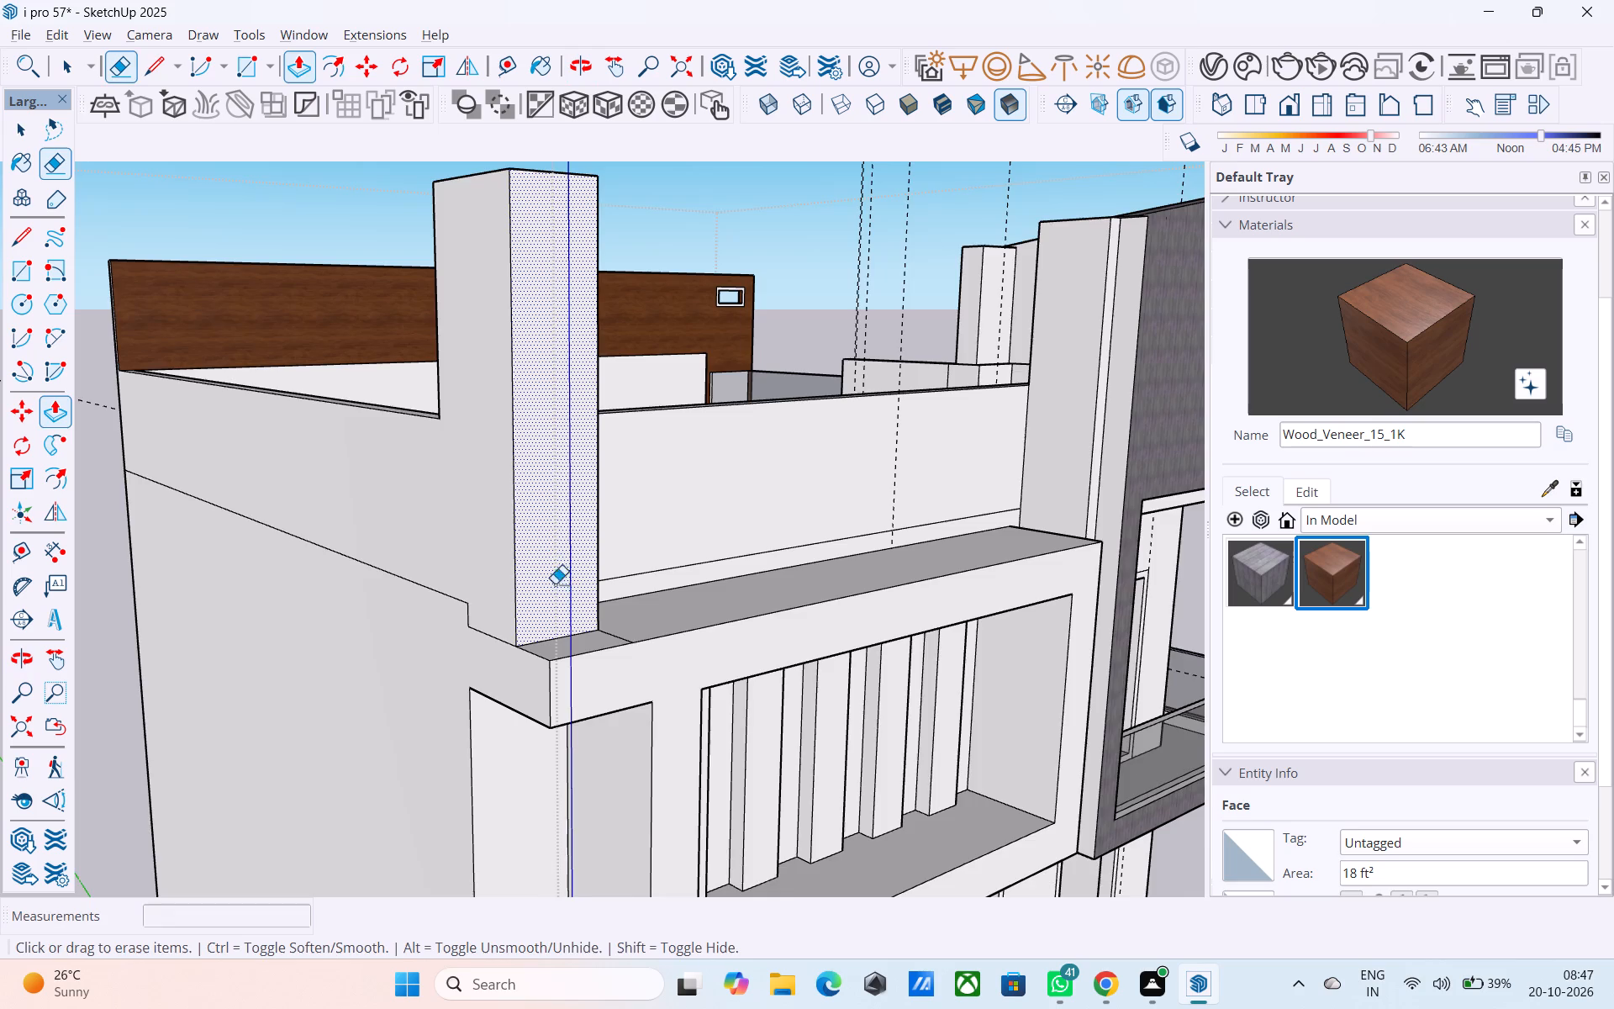
pyautogui.scroll(3, 559, 596)
pyautogui.moveTo(617, 645); pyautogui.dragTo(665, 638)
pyautogui.scroll(-3, 754, 604)
pyautogui.scroll(1, 758, 604)
pyautogui.scroll(-3, 760, 603)
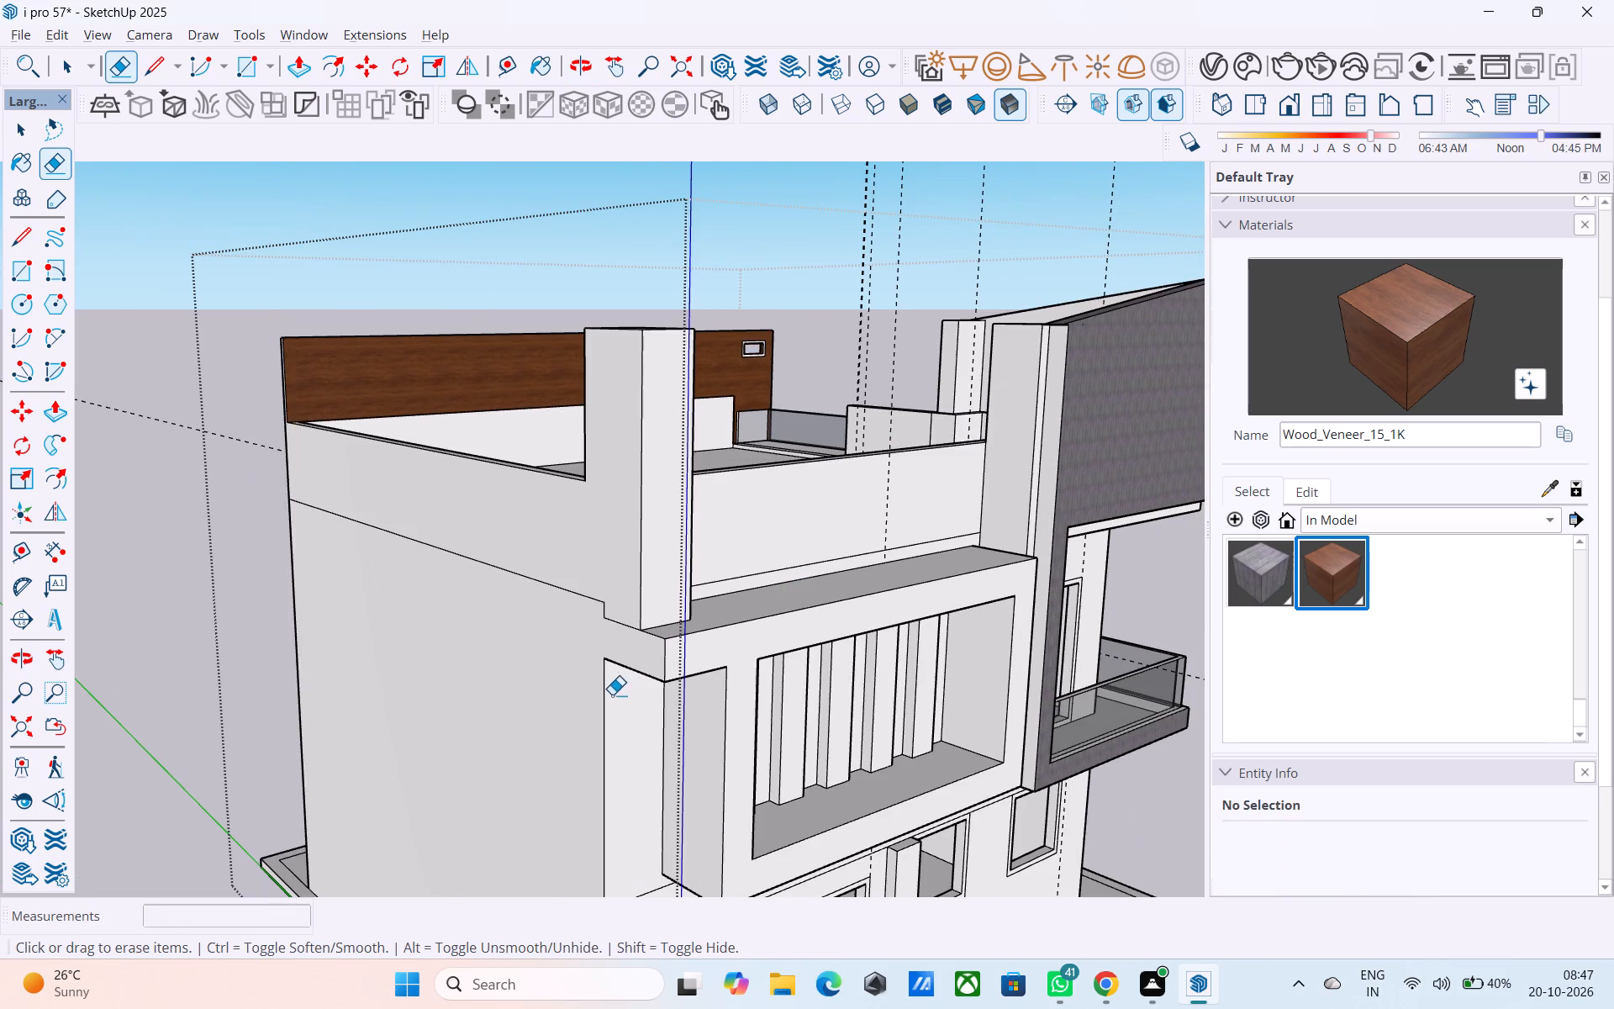
# Draw a 25' 6" line across the side wall from the projecting frame's lower rear corner to the wall's far vertical edge.
pyautogui.press('l')
pyautogui.scroll(3, 614, 682)
pyautogui.click(603, 652)
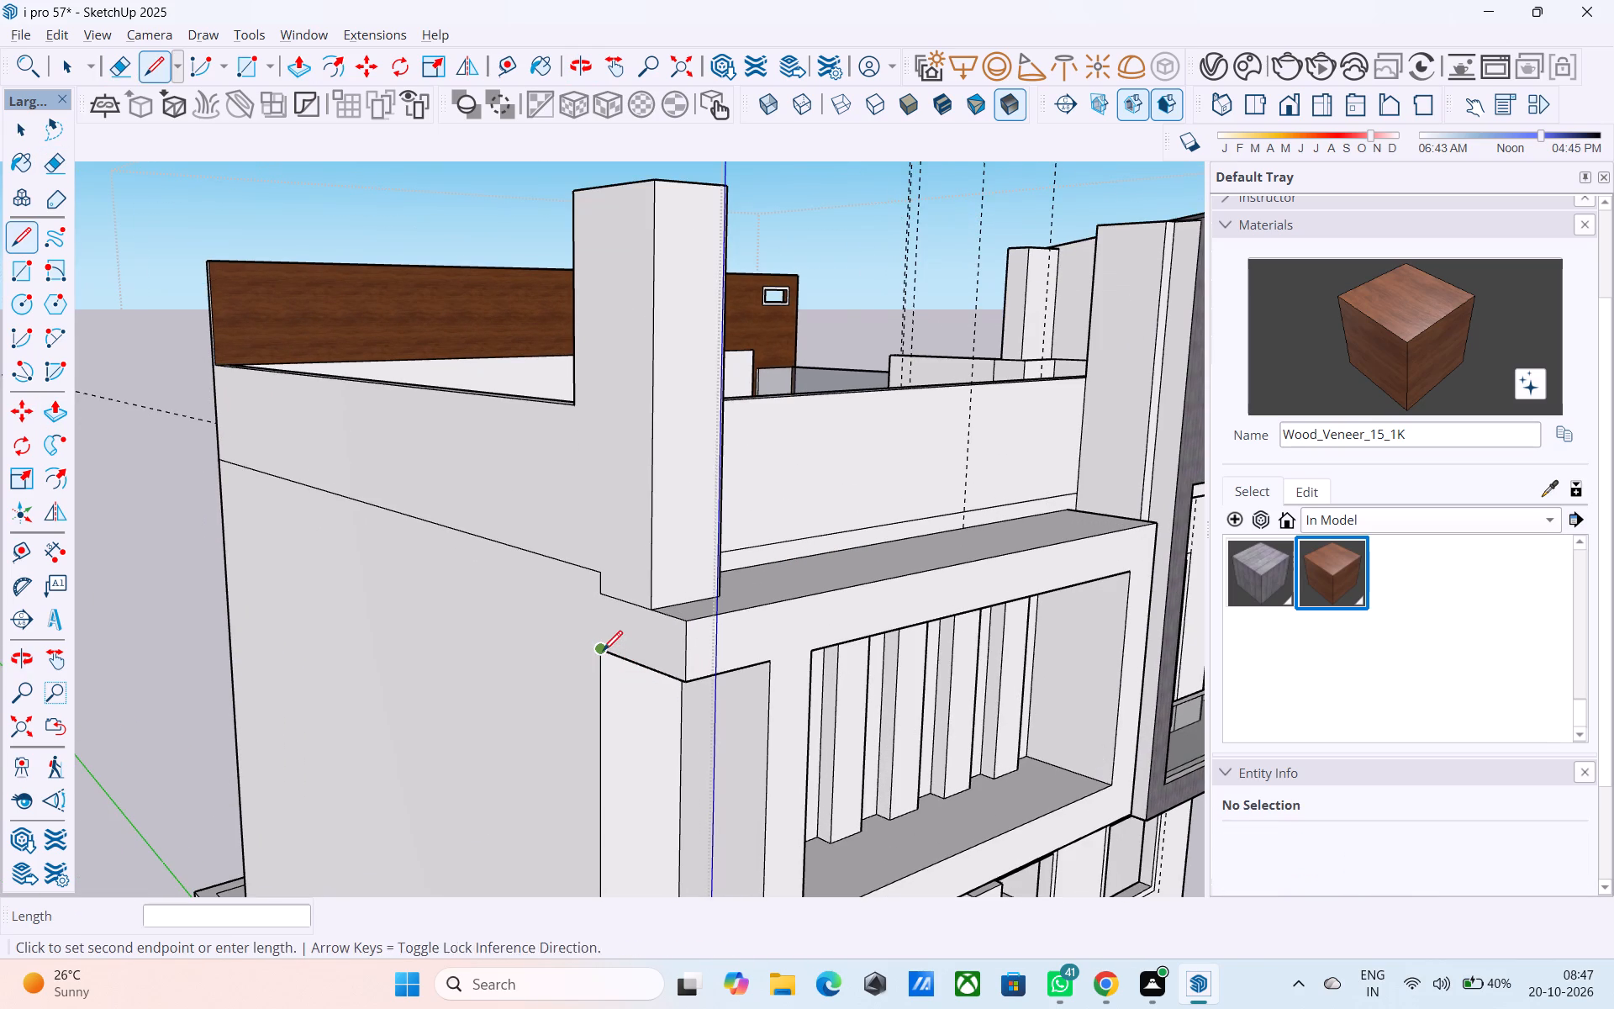
pyautogui.click(219, 505)
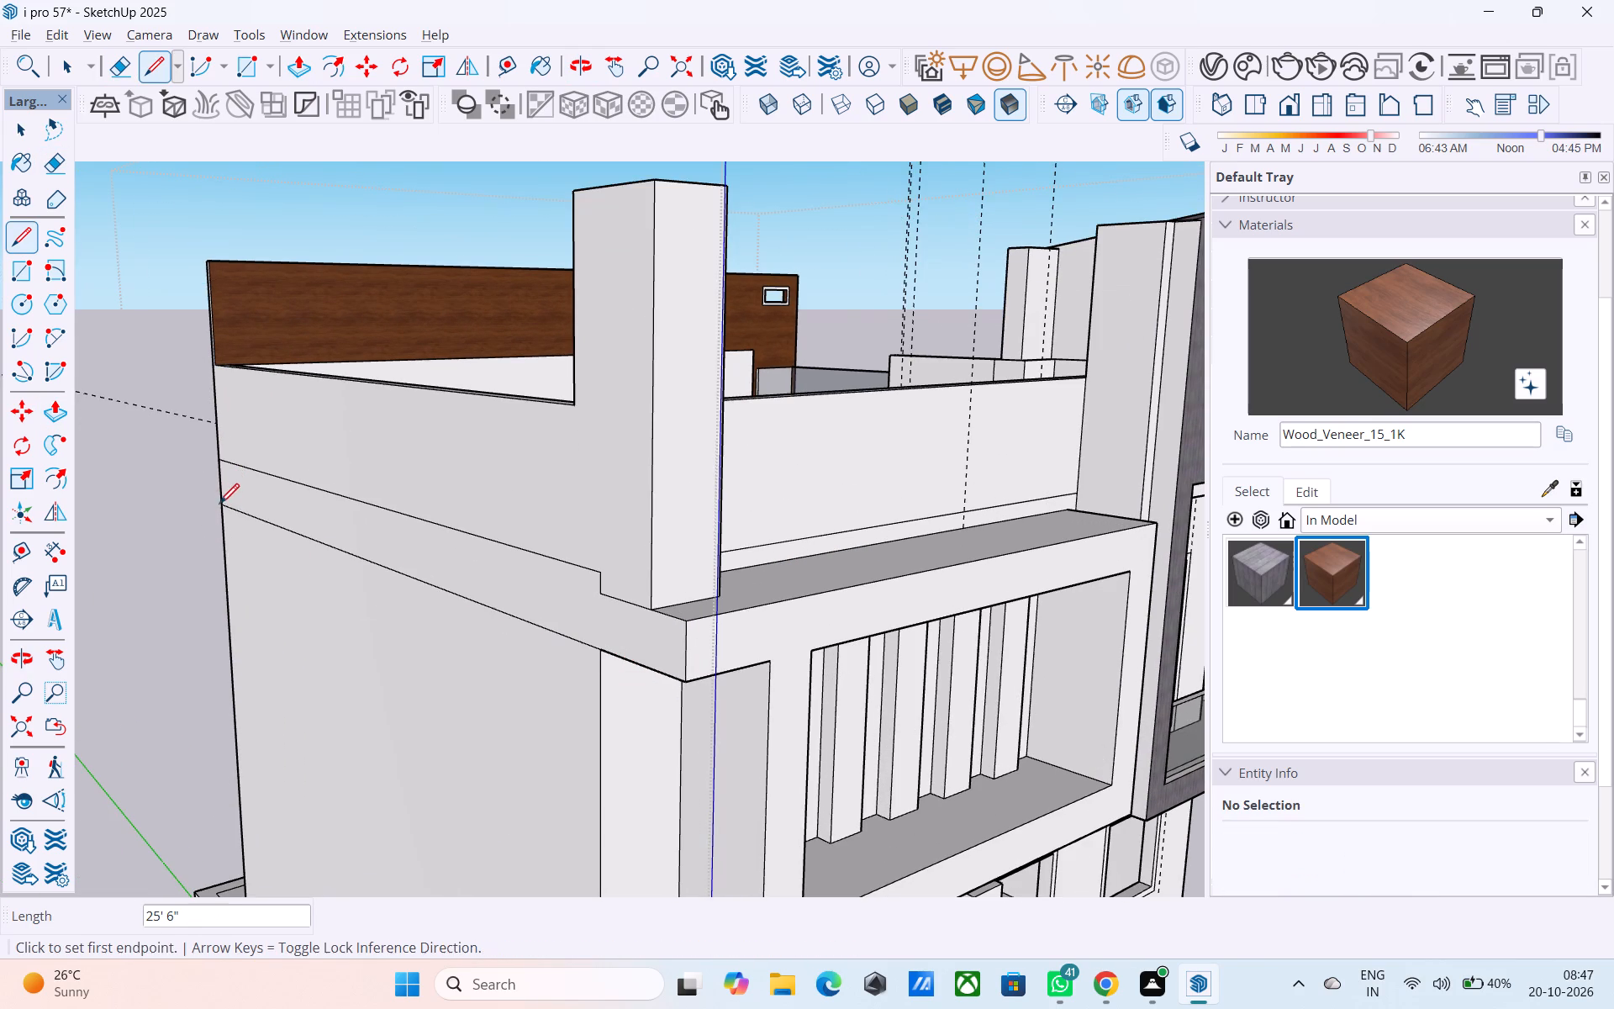
# Draw a 25' 6" line along the side wall from the notch corner near the pillar base to the wall's far vertical edge.
pyautogui.scroll(3, 312, 524)
pyautogui.press('space')
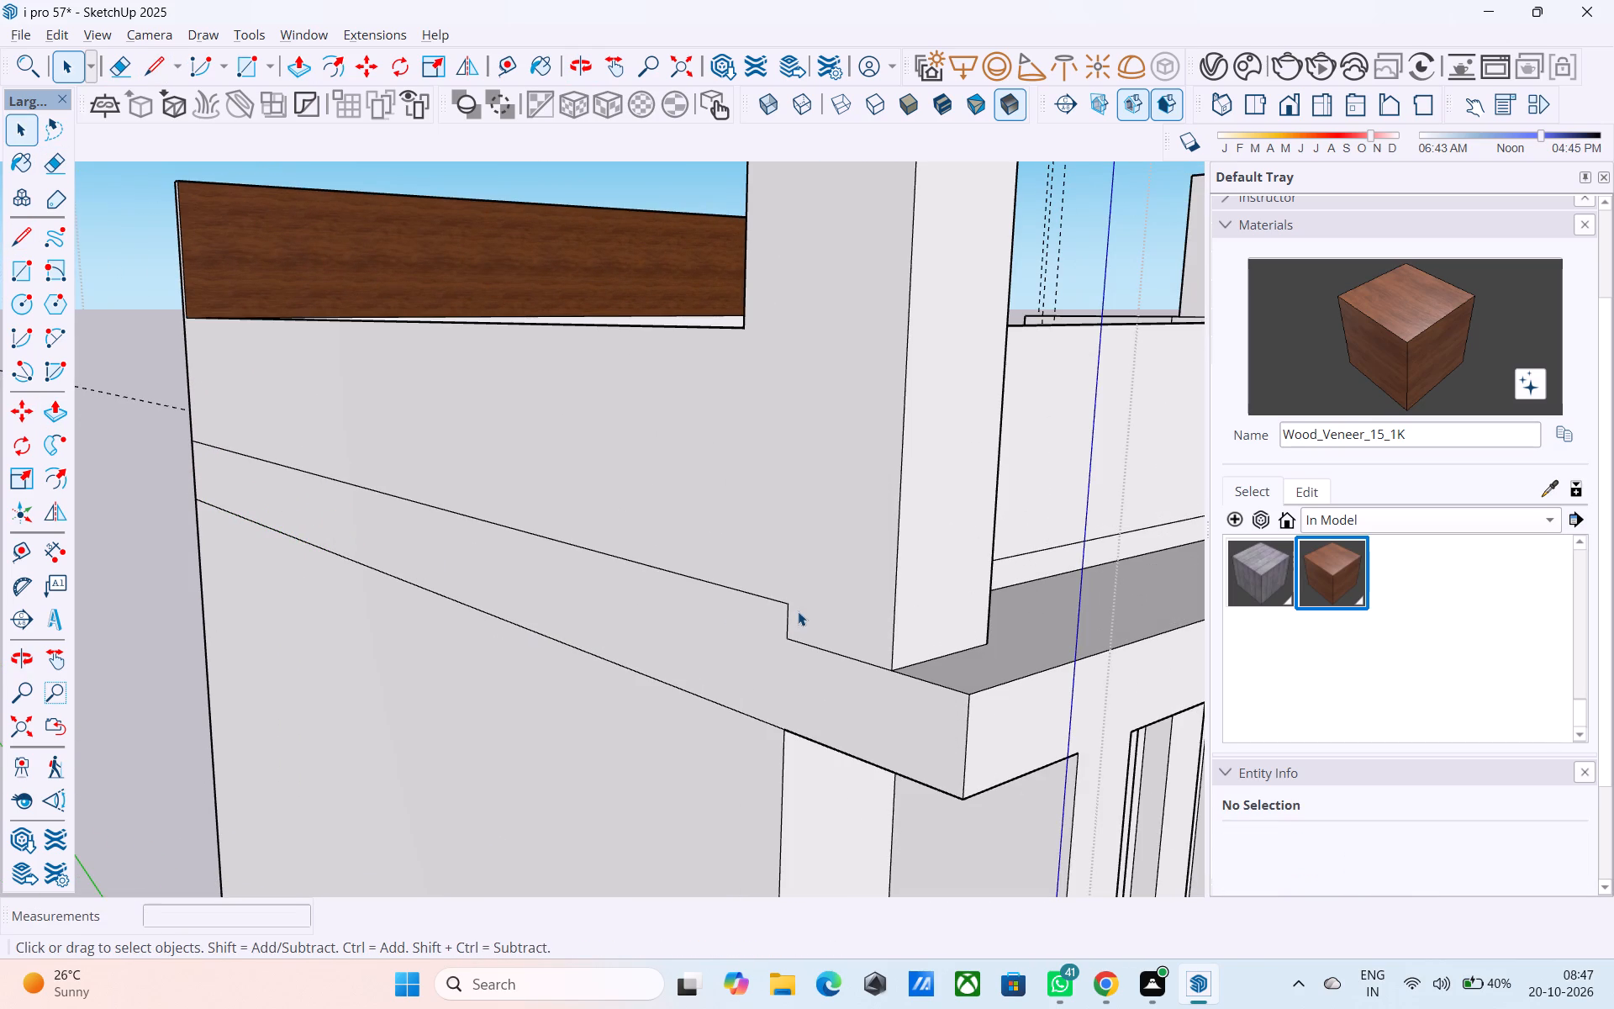
pyautogui.press('l')
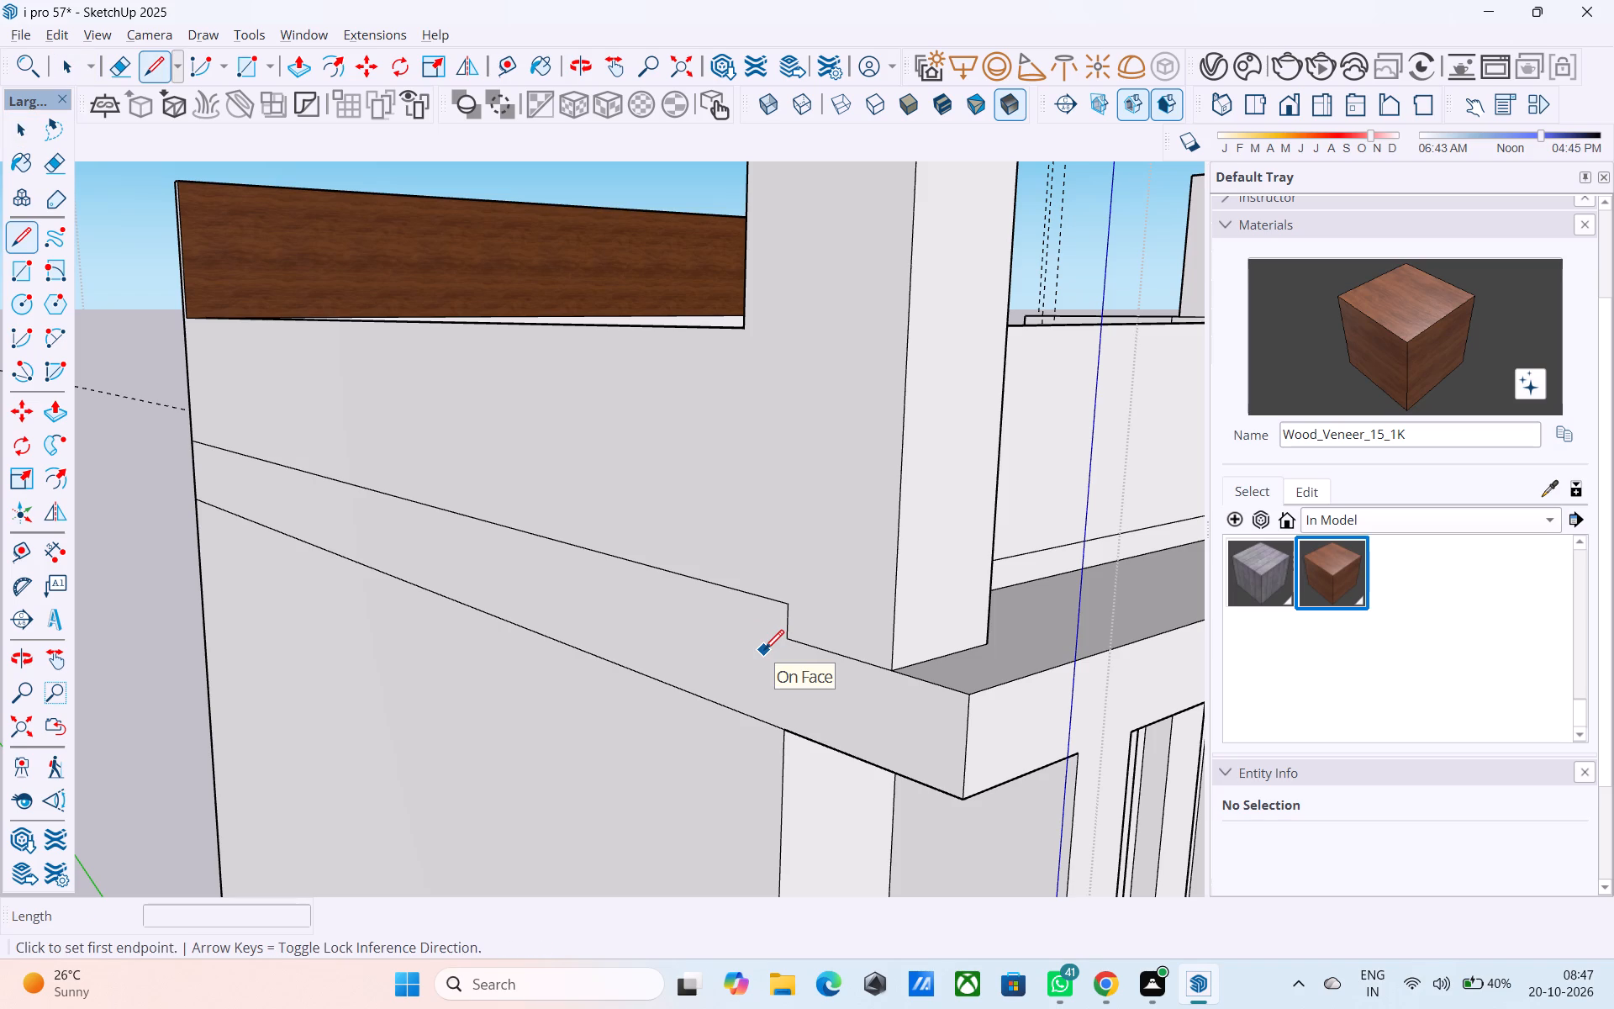
pyautogui.click(792, 639)
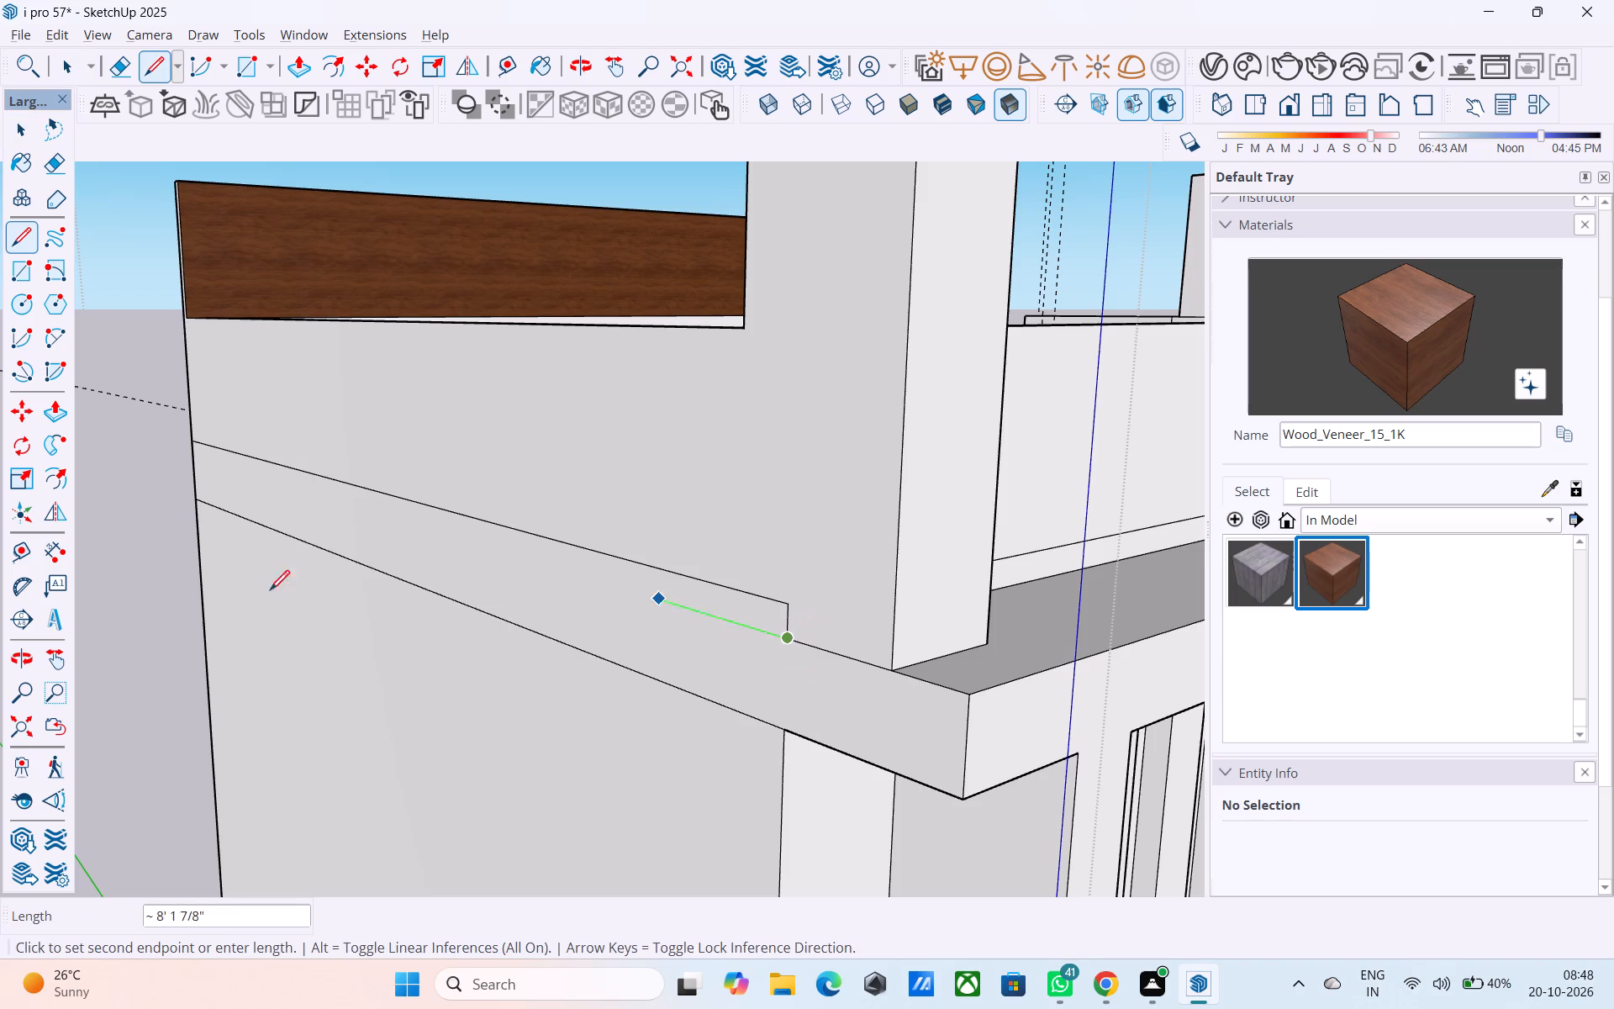
pyautogui.click(189, 450)
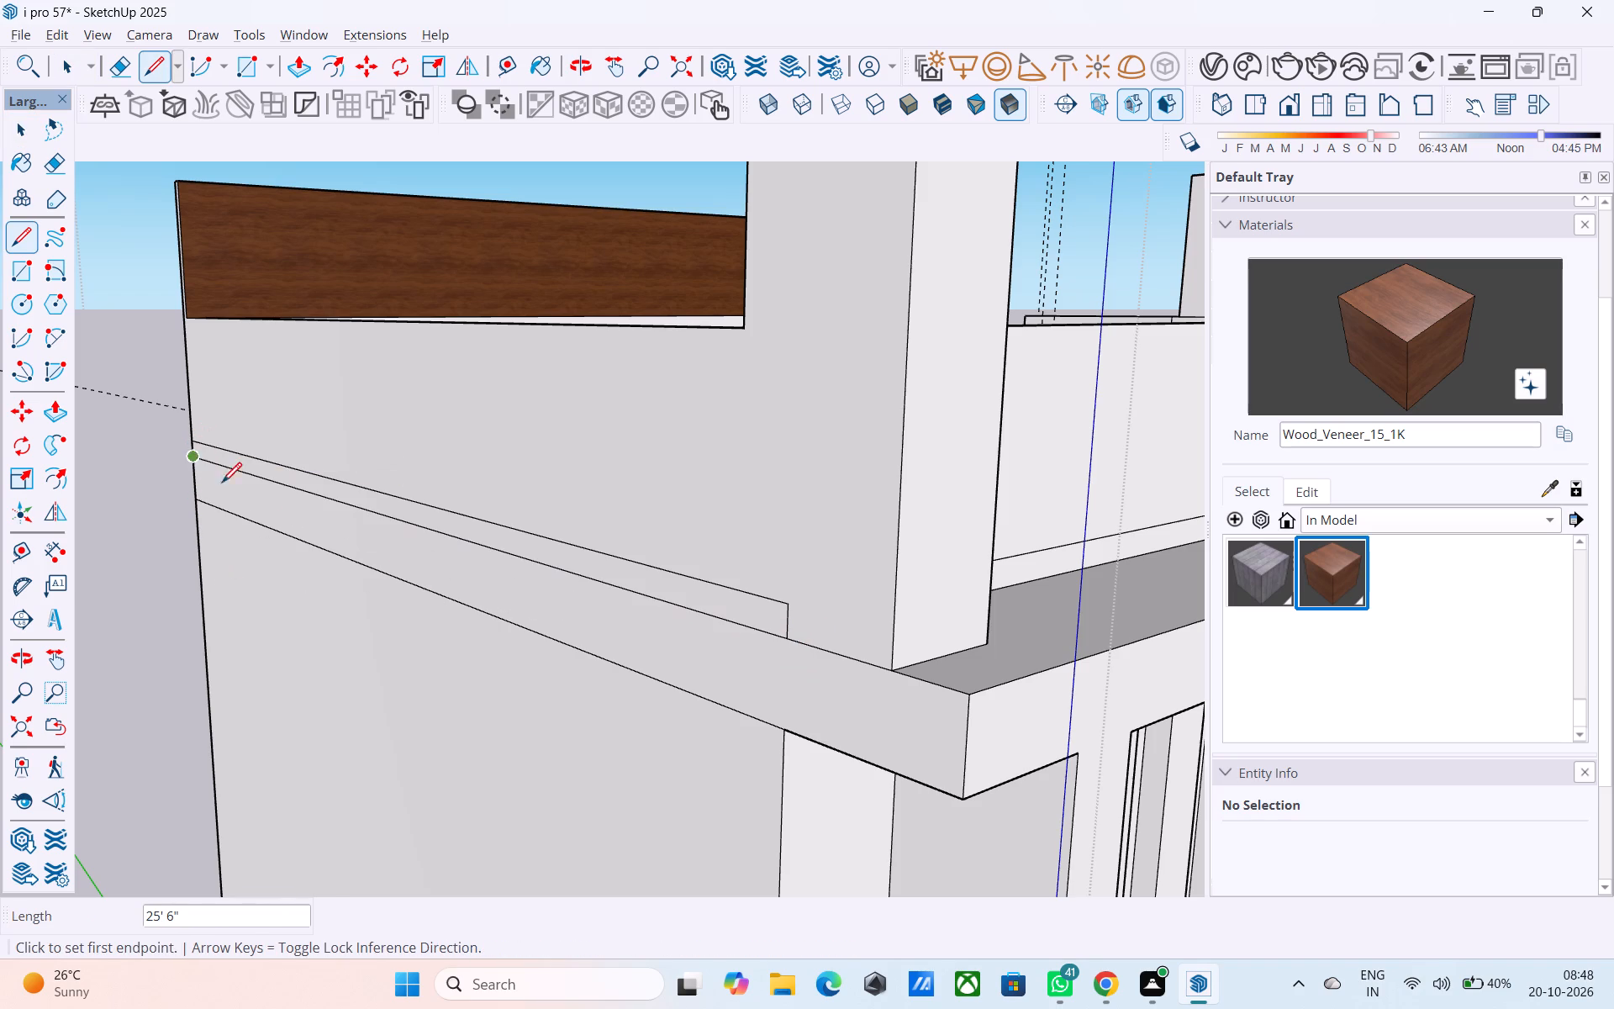
# Pull the long band face on the side wall outward by 1'.
pyautogui.write('B')
pyautogui.press('space')
pyautogui.click(456, 579)
pyautogui.press('p')
pyautogui.click(456, 579)
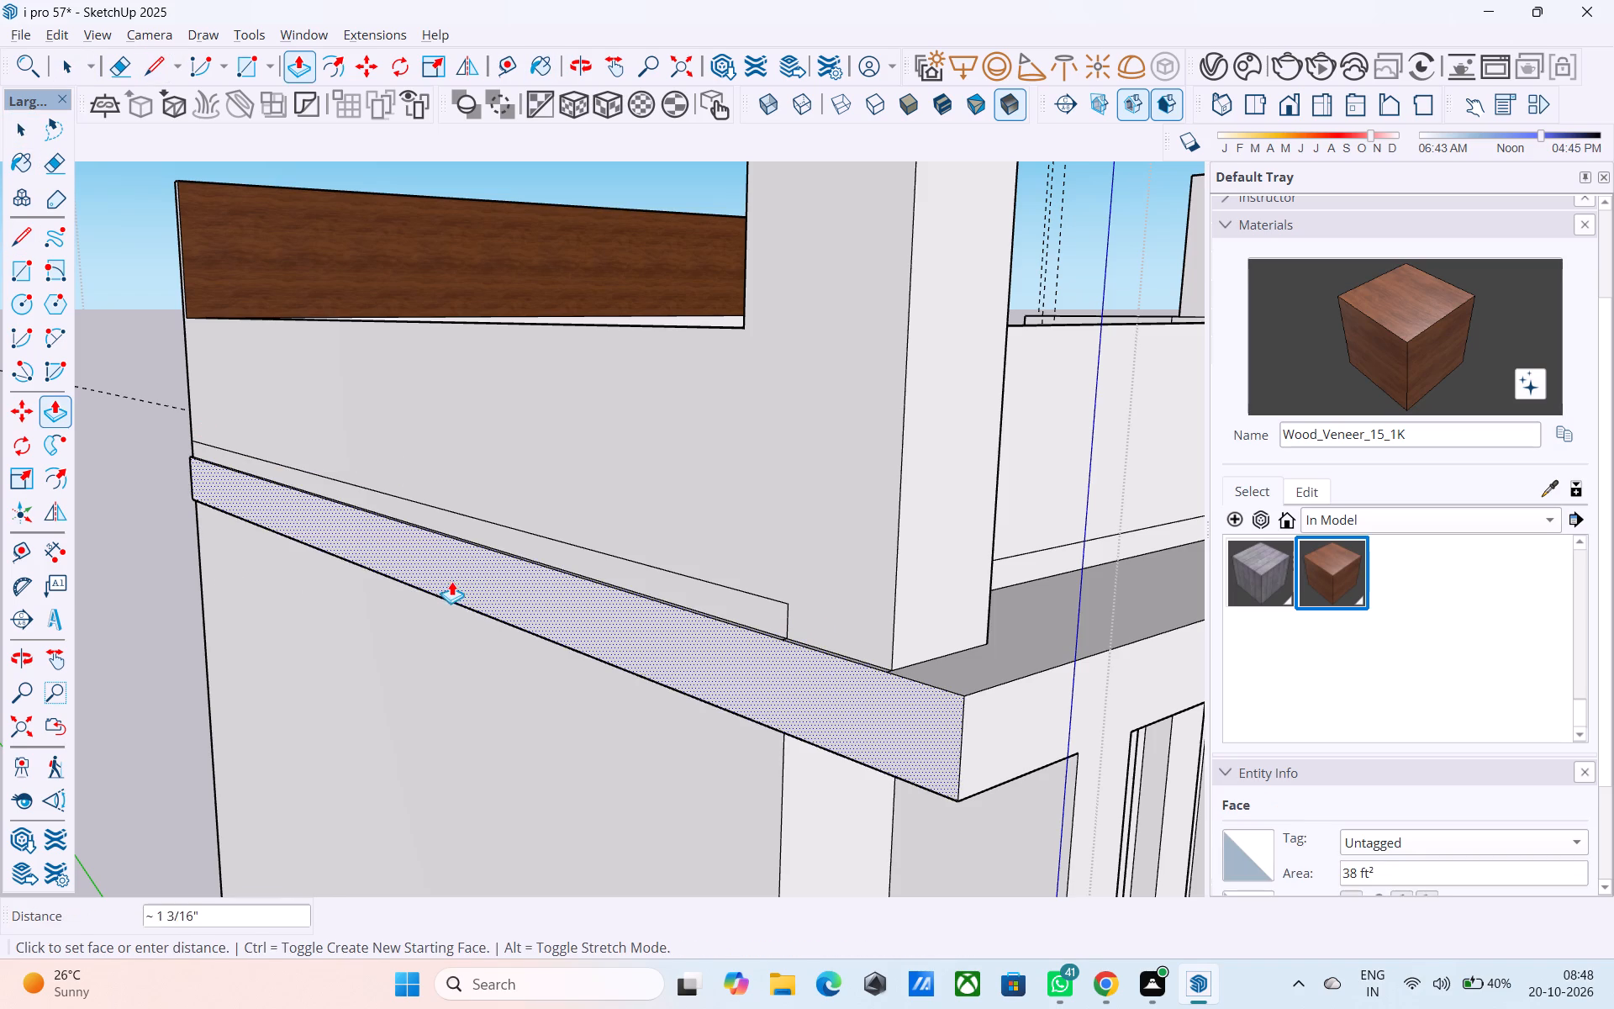
pyautogui.press('6')
pyautogui.hotkey('shift', '"')
pyautogui.press('Return')
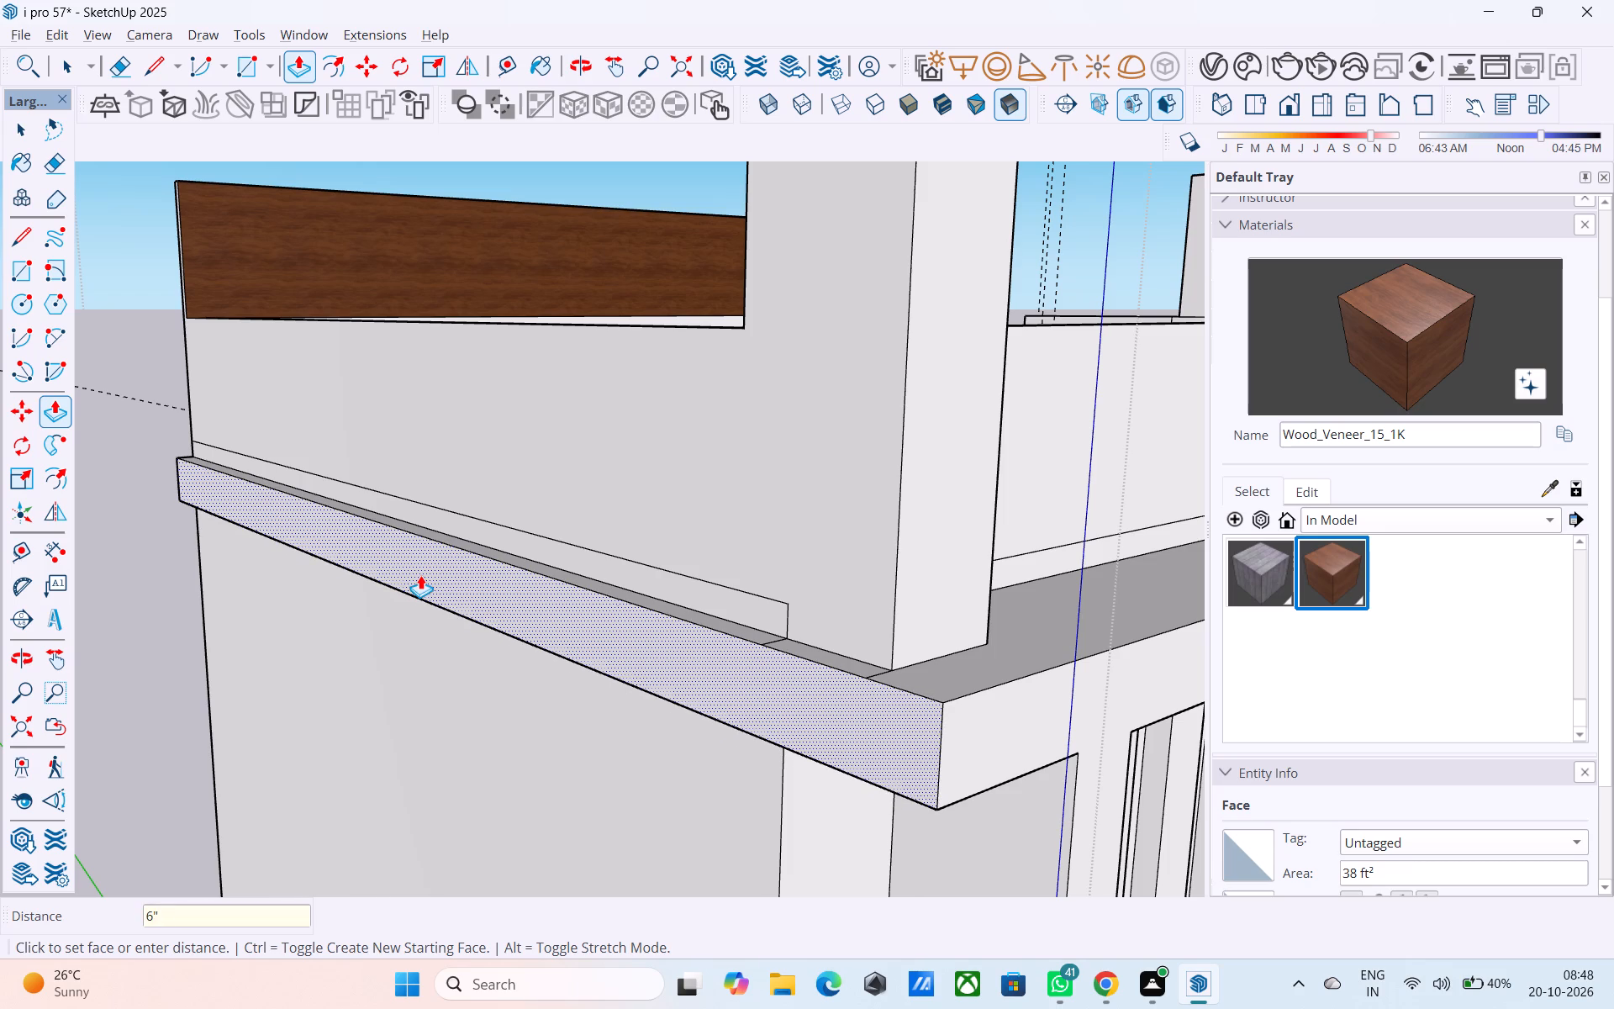
pyautogui.press('1')
pyautogui.press("'")
pyautogui.press('Return')
pyautogui.press('space')
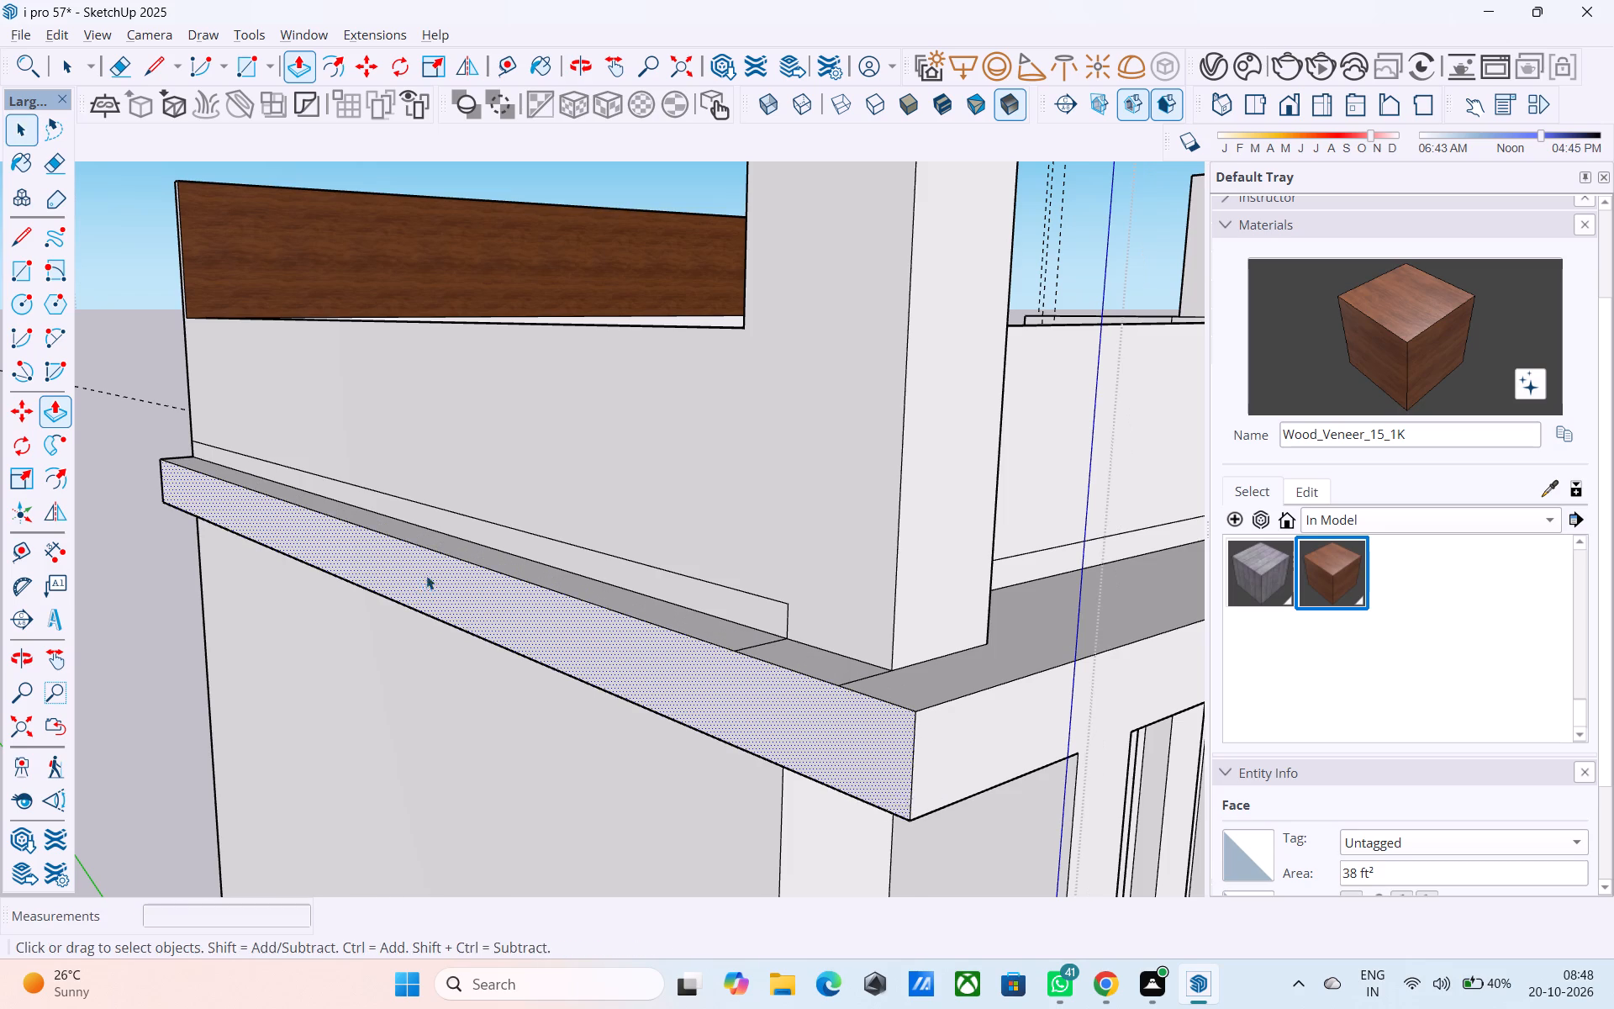
# Erase the seam edges on the top of the extruded band beside the pillar base.
pyautogui.press('e')
pyautogui.scroll(4, 687, 602)
pyautogui.moveTo(809, 679); pyautogui.dragTo(772, 670)
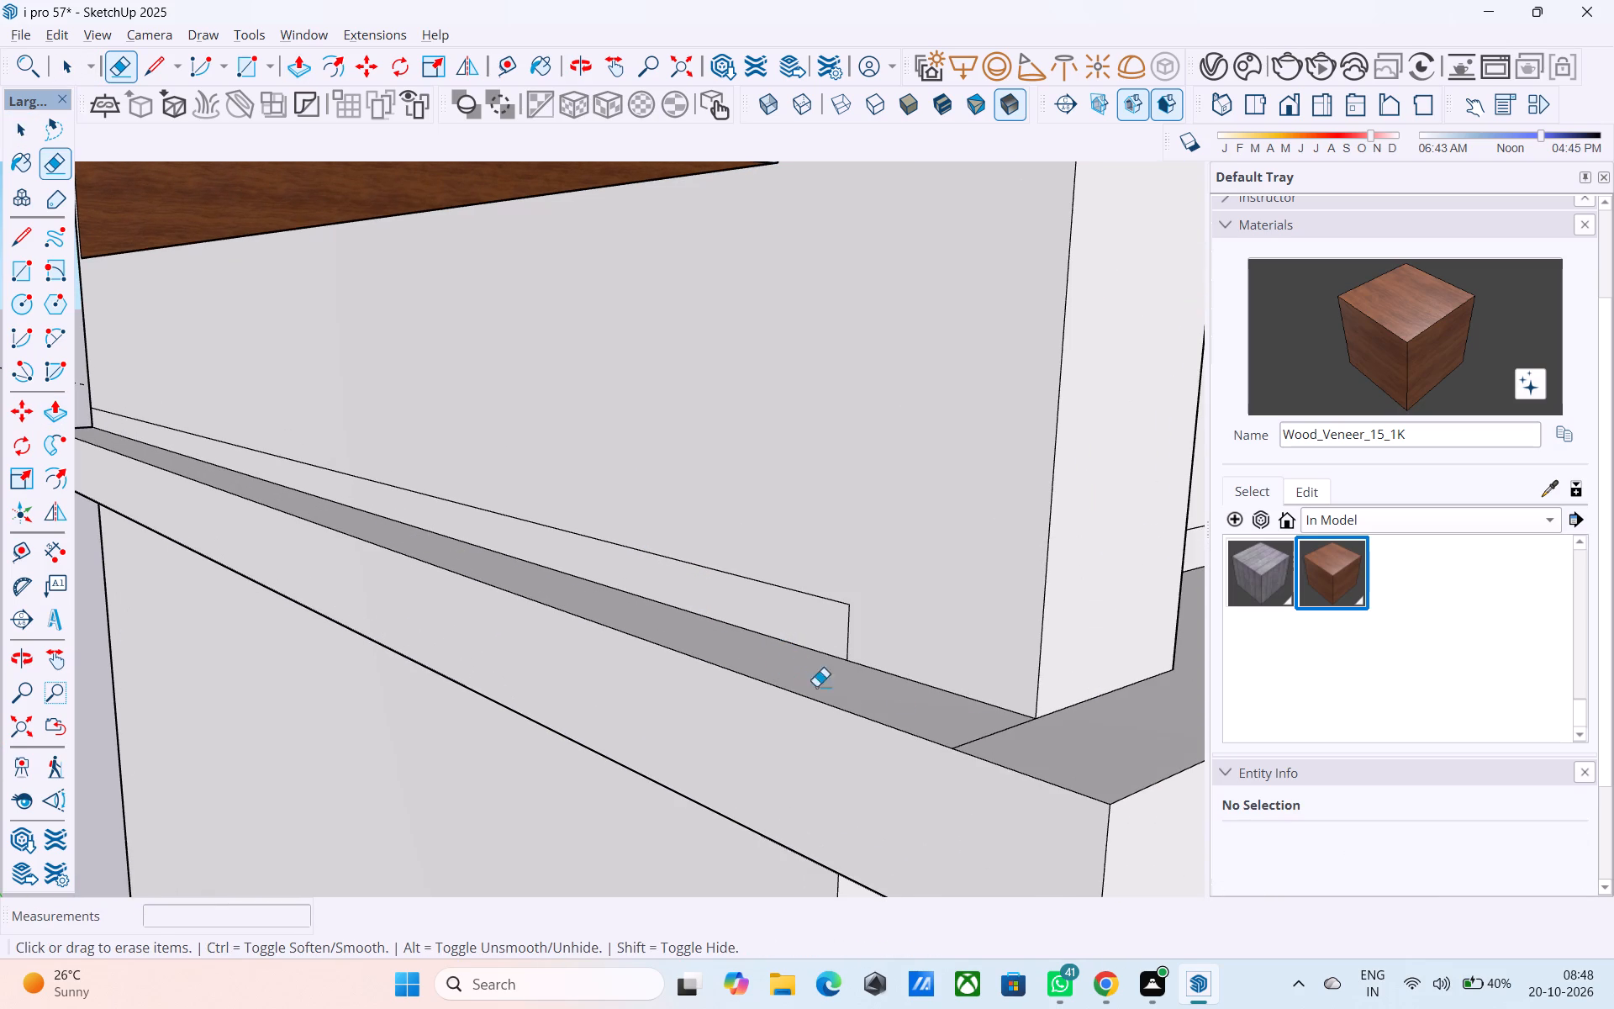
pyautogui.moveTo(1004, 753); pyautogui.dragTo(951, 729)
# Examine the whole house from the front and the balcony corner to check the extended band and the finishes.
pyautogui.scroll(-12, 731, 627)
pyautogui.moveTo(785, 573); pyautogui.dragTo(484, 568, button='middle')
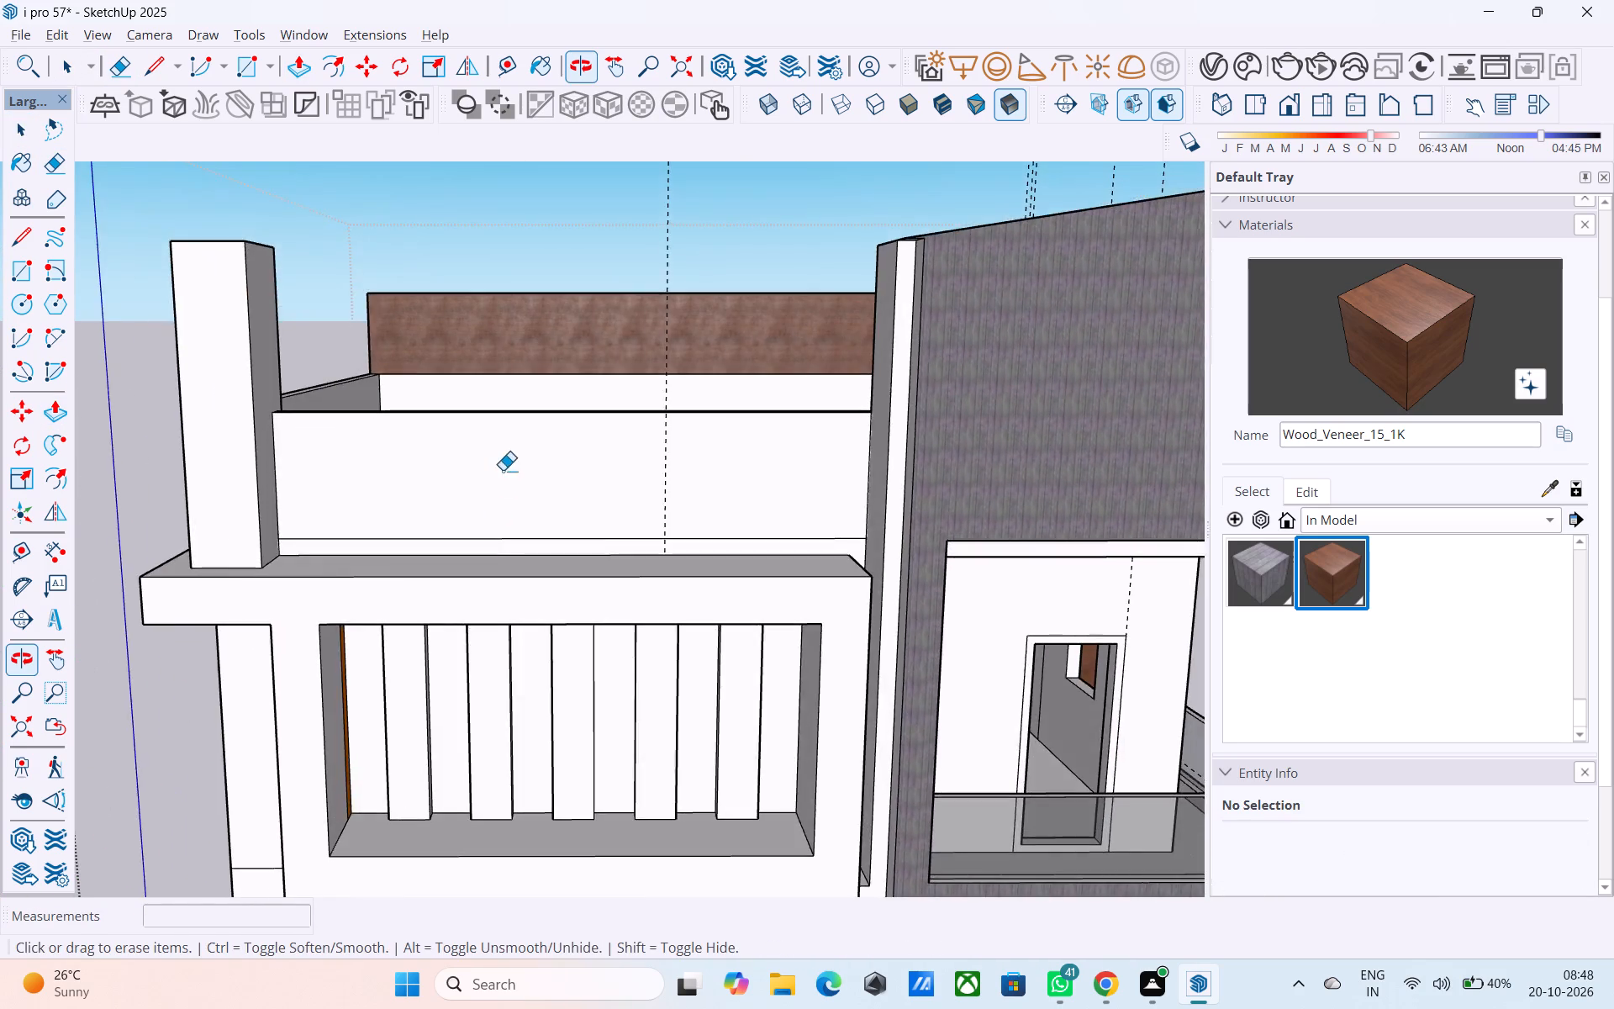
pyautogui.scroll(-6, 503, 470)
pyautogui.moveTo(402, 581); pyautogui.dragTo(388, 550, button='middle')
pyautogui.scroll(-5, 390, 544)
pyautogui.moveTo(389, 532); pyautogui.dragTo(388, 545, button='middle')
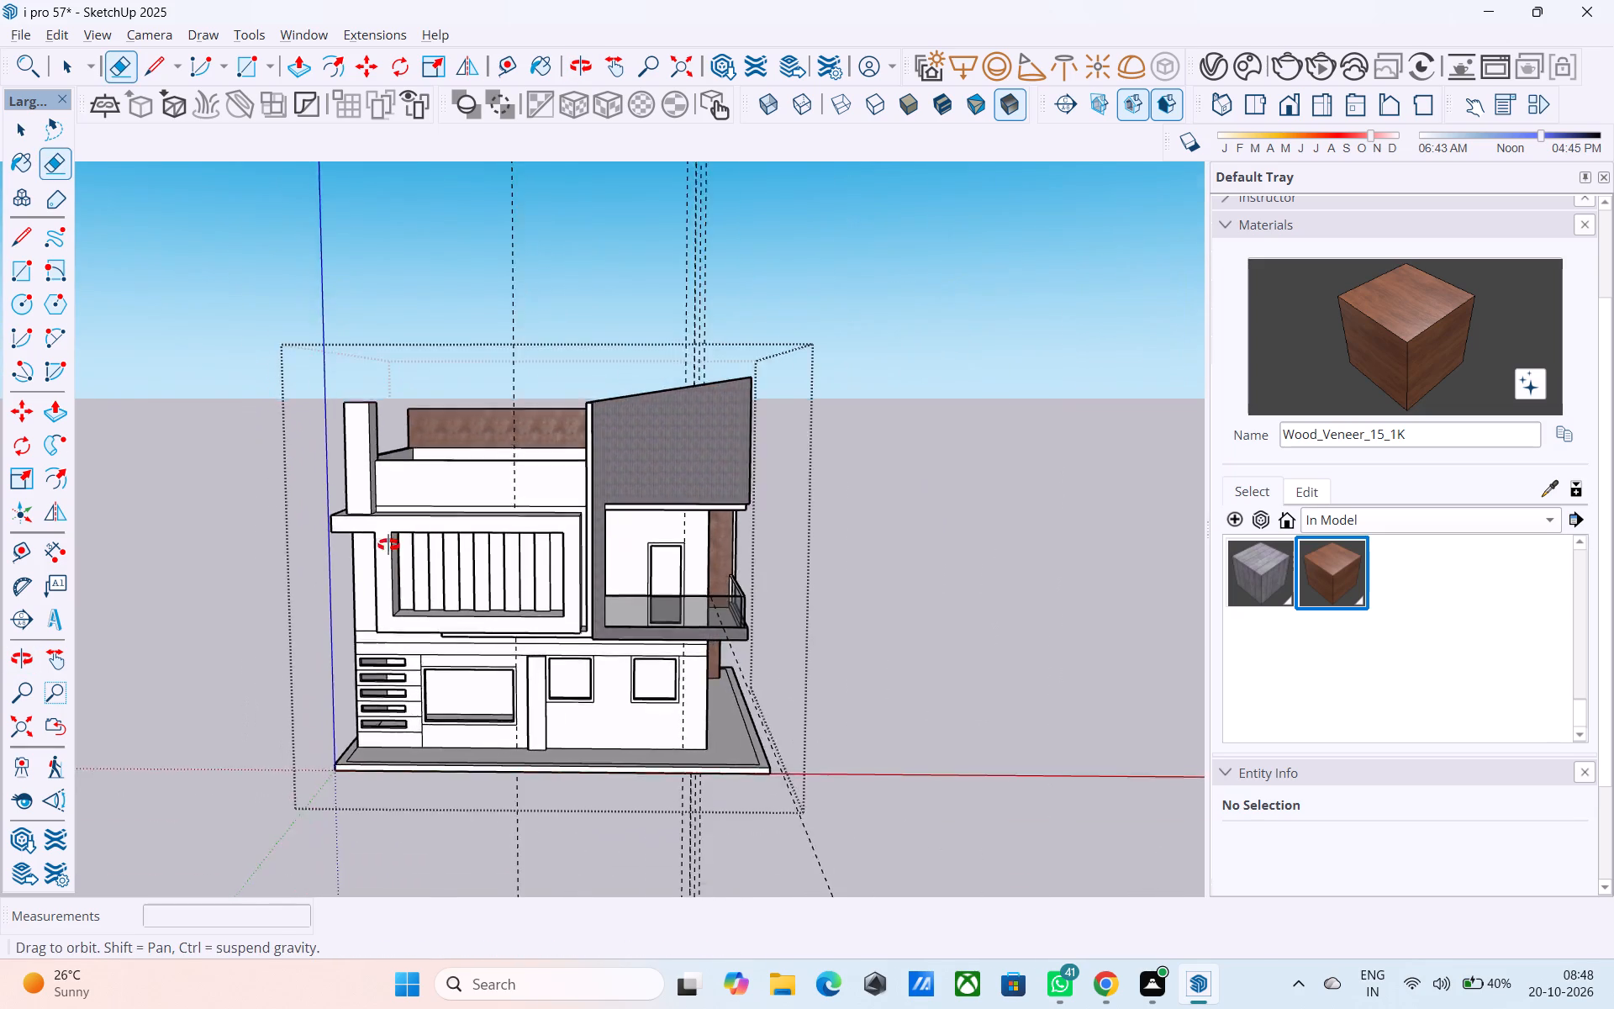
pyautogui.moveTo(388, 545); pyautogui.dragTo(240, 493, button='middle')
pyautogui.moveTo(425, 535); pyautogui.dragTo(318, 536, button='middle')
pyautogui.scroll(-2, 393, 560)
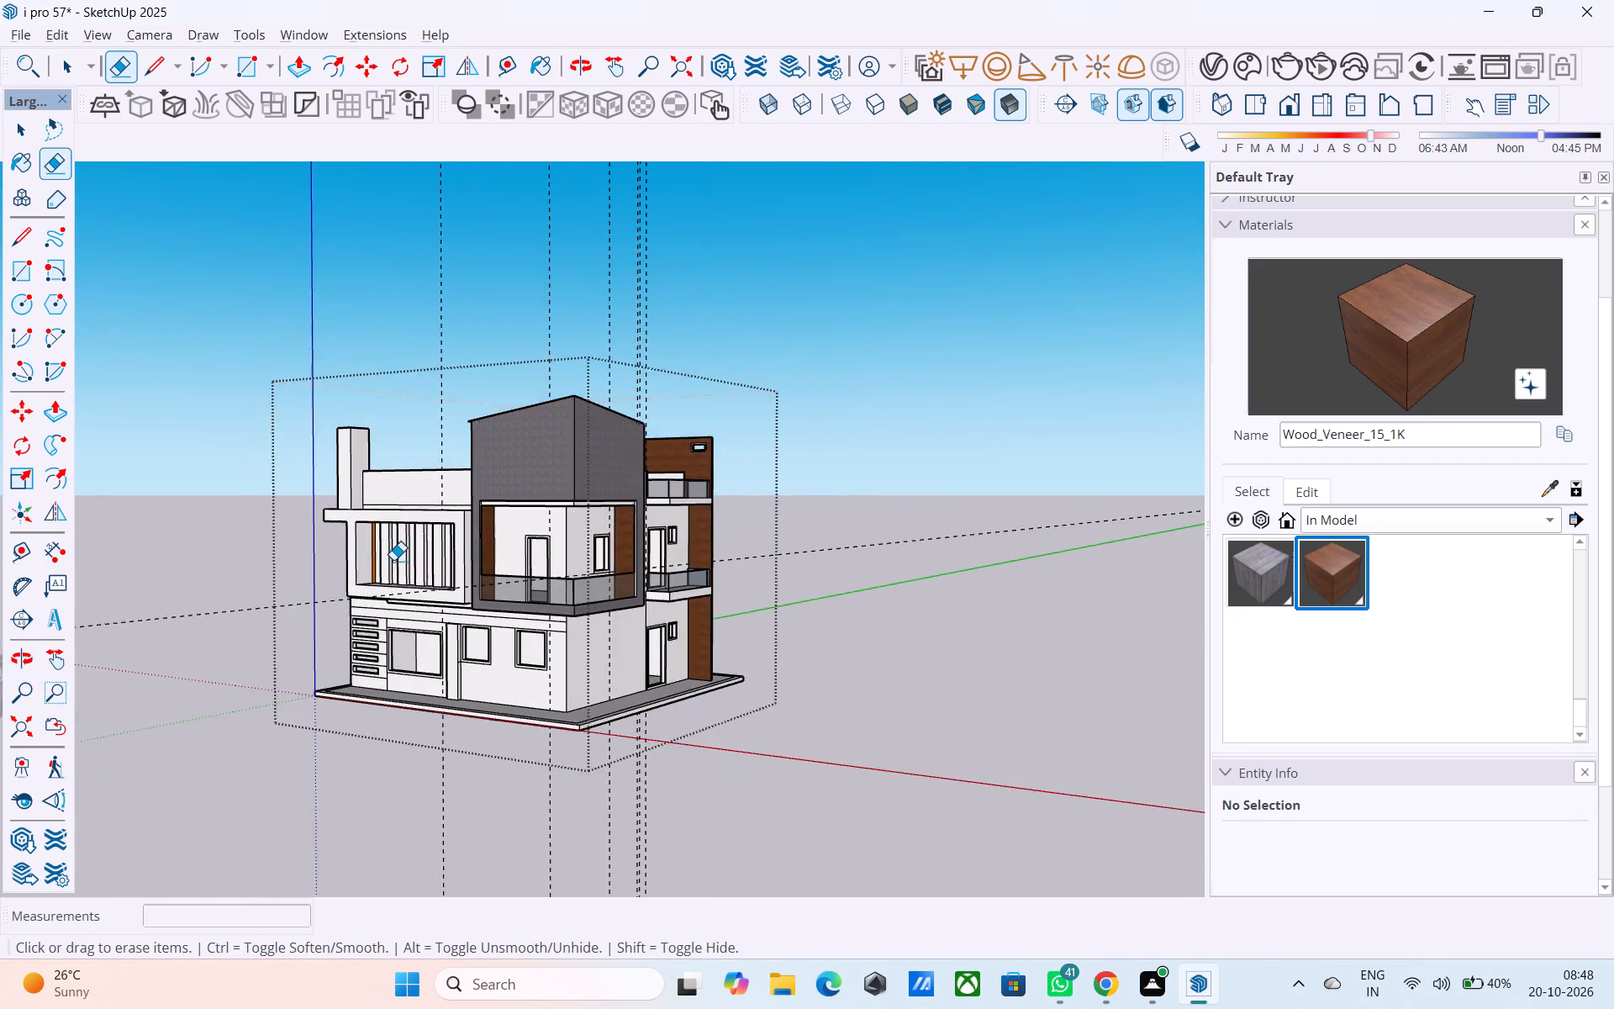
pyautogui.moveTo(393, 557); pyautogui.dragTo(319, 534, button='middle')
pyautogui.scroll(5, 464, 547)
pyautogui.moveTo(520, 553); pyautogui.dragTo(572, 590, button='middle')
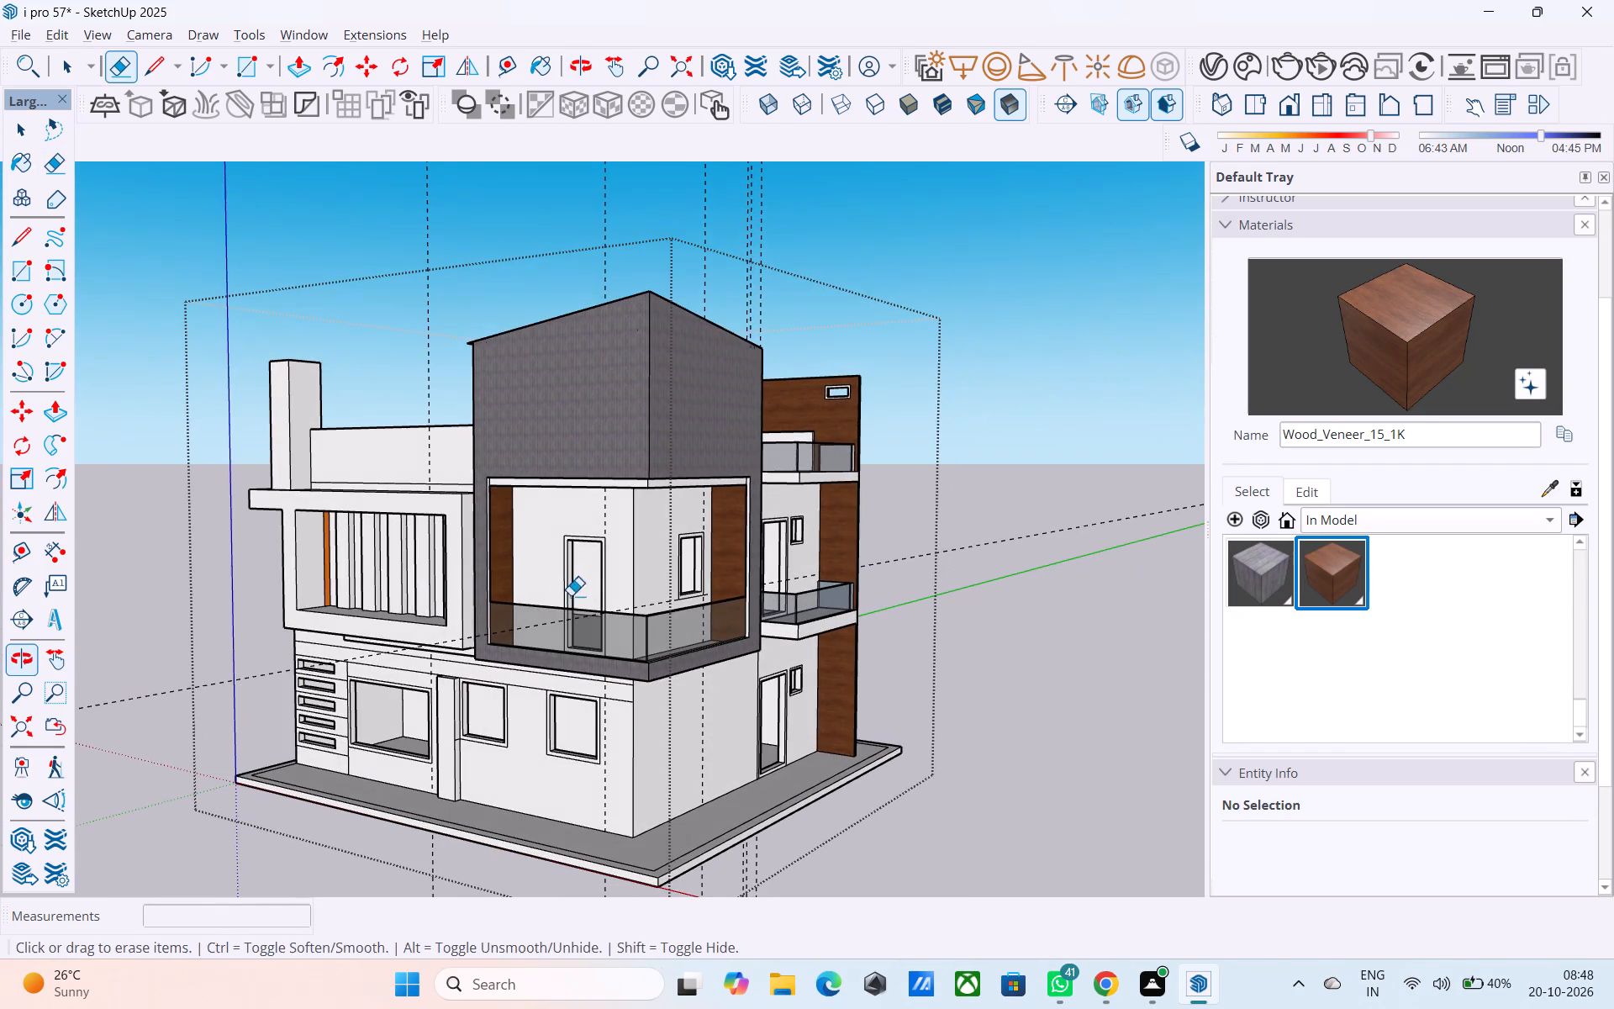
pyautogui.moveTo(381, 592); pyautogui.dragTo(584, 594, button='middle')
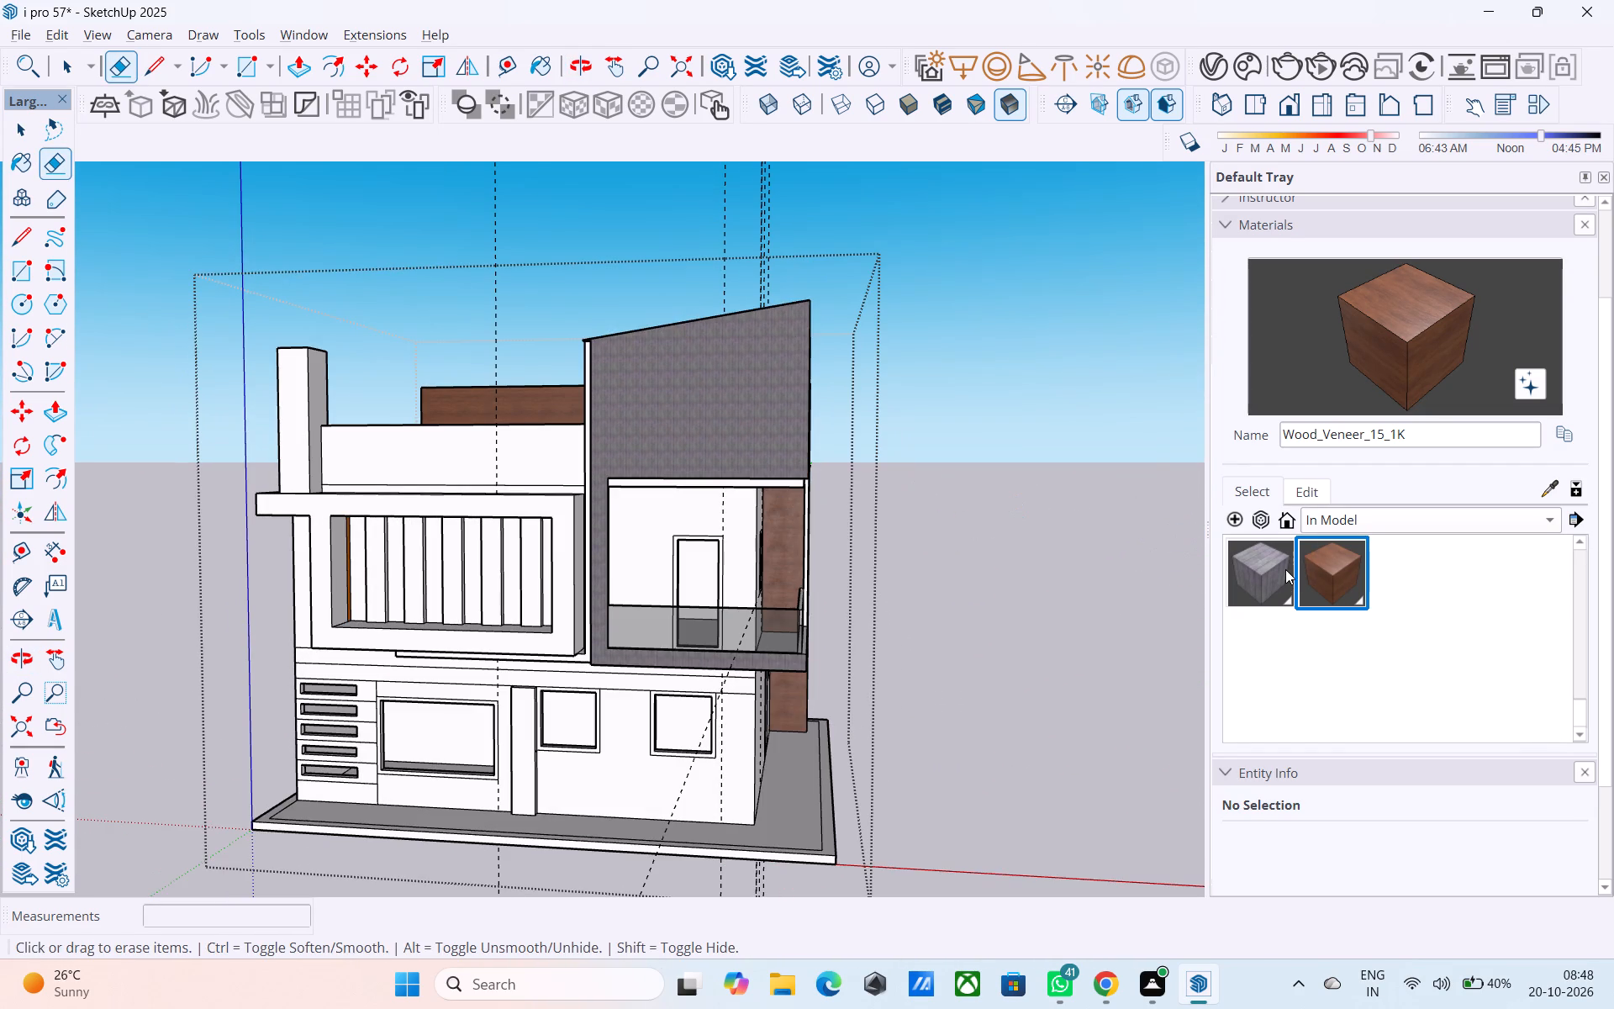
# Paint the louvered window frame's front face, ledge top and balcony-side end face with Wood_Planks_01_1K.
pyautogui.click(1246, 590)
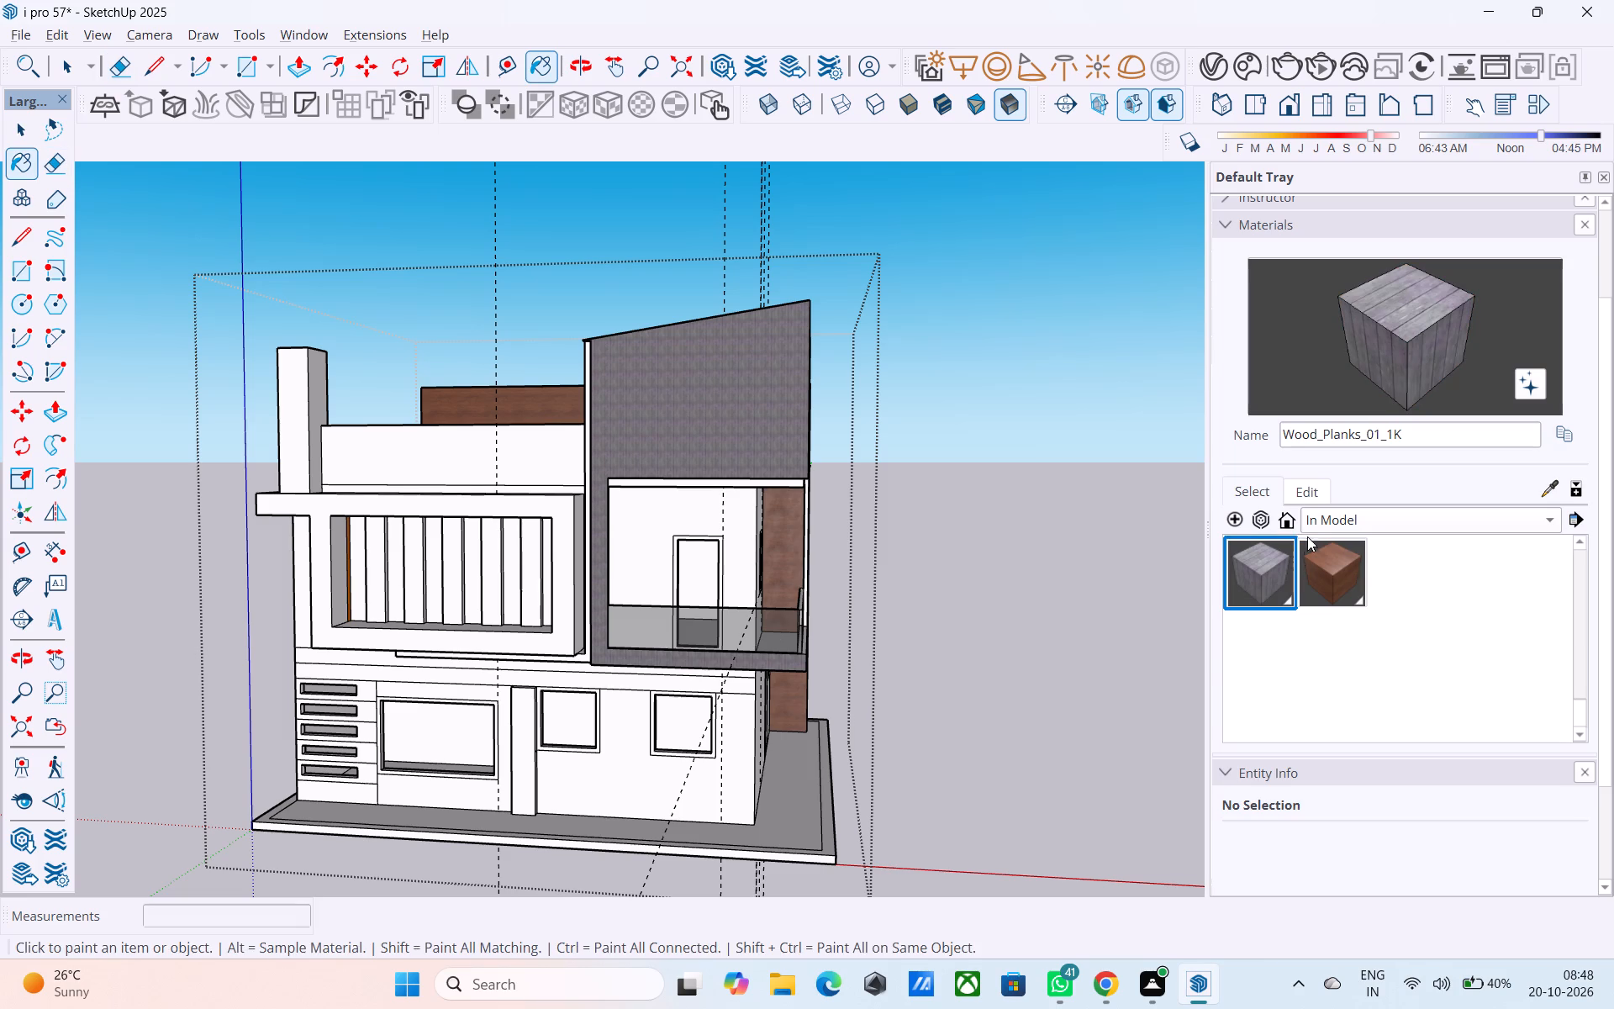
pyautogui.click(1315, 520)
pyautogui.click(1320, 524)
pyautogui.scroll(-5, 1348, 631)
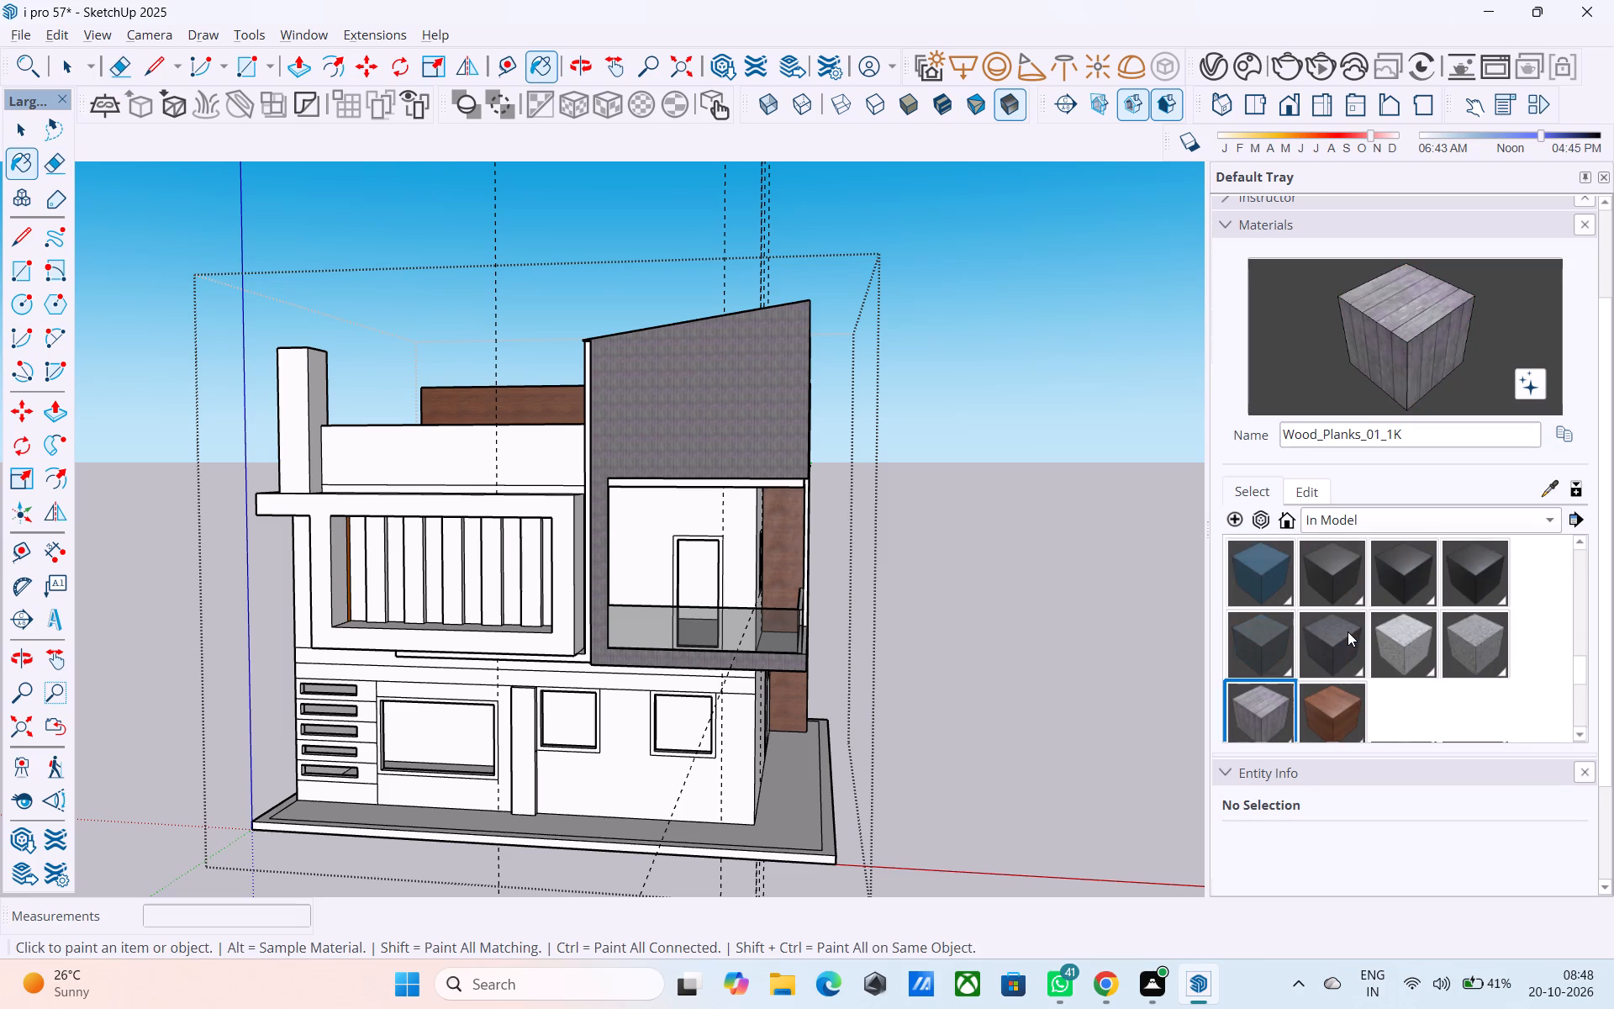
pyautogui.click(1283, 705)
pyautogui.scroll(5, 530, 533)
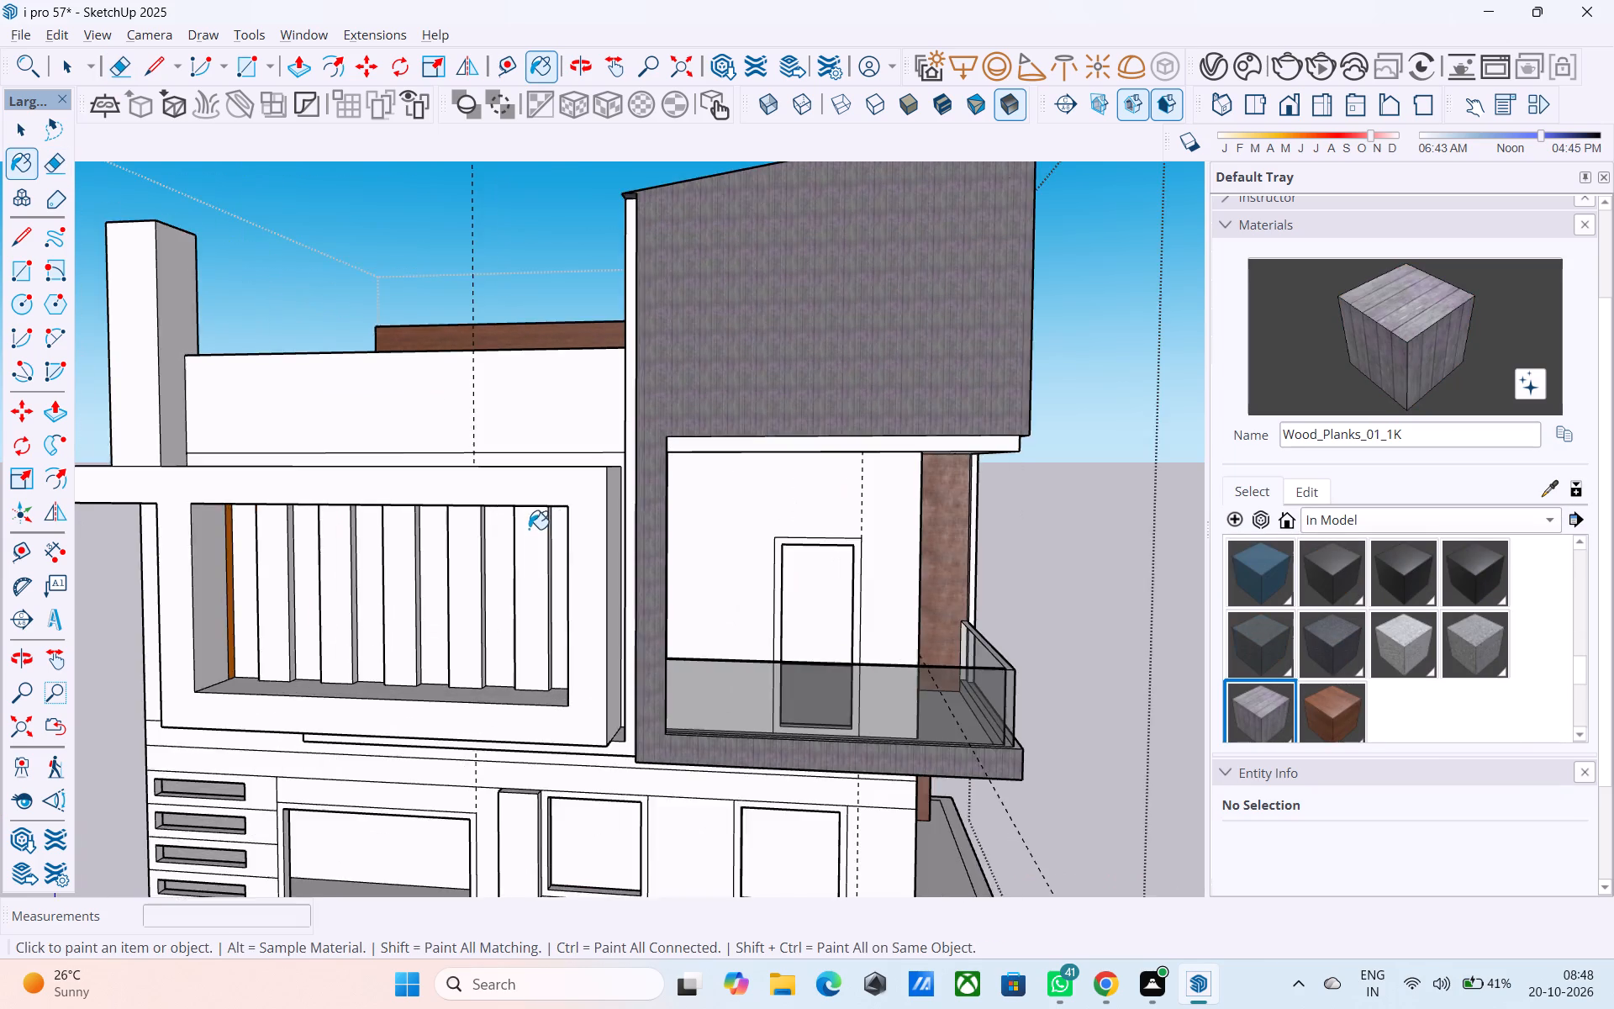
pyautogui.scroll(2, 529, 529)
pyautogui.click(549, 487)
pyautogui.scroll(-5, 549, 489)
pyautogui.moveTo(550, 494); pyautogui.dragTo(514, 498, button='middle')
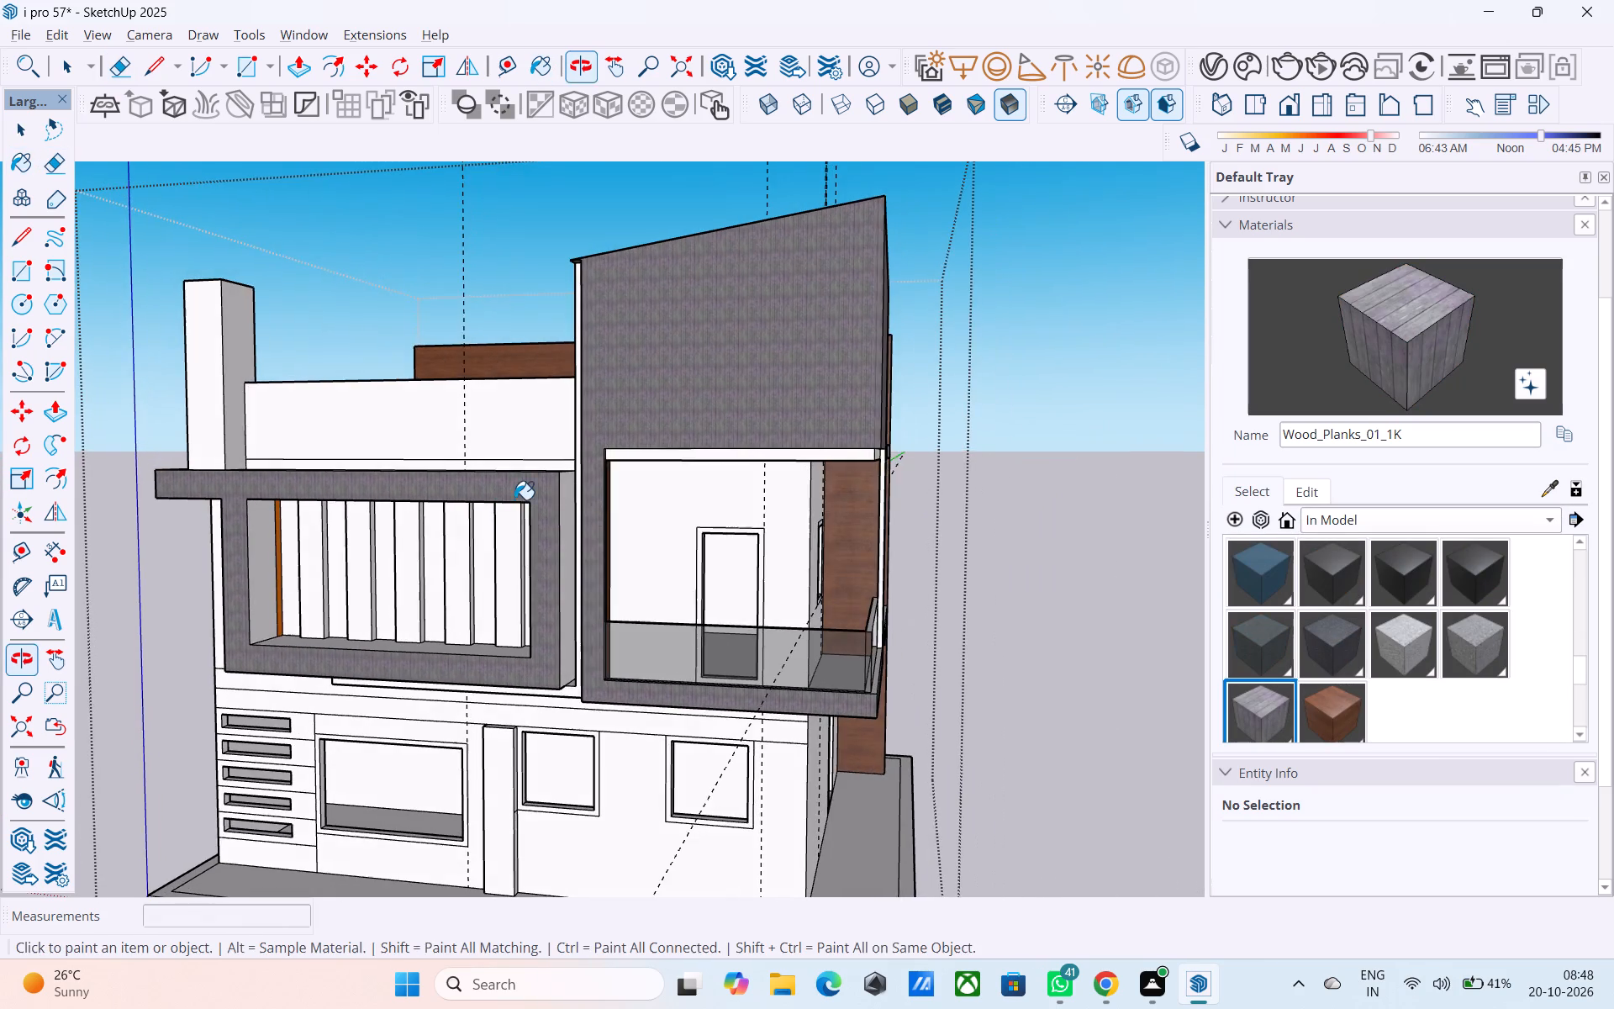
pyautogui.scroll(2, 518, 501)
pyautogui.scroll(-2, 527, 526)
pyautogui.moveTo(513, 529); pyautogui.dragTo(504, 621, button='middle')
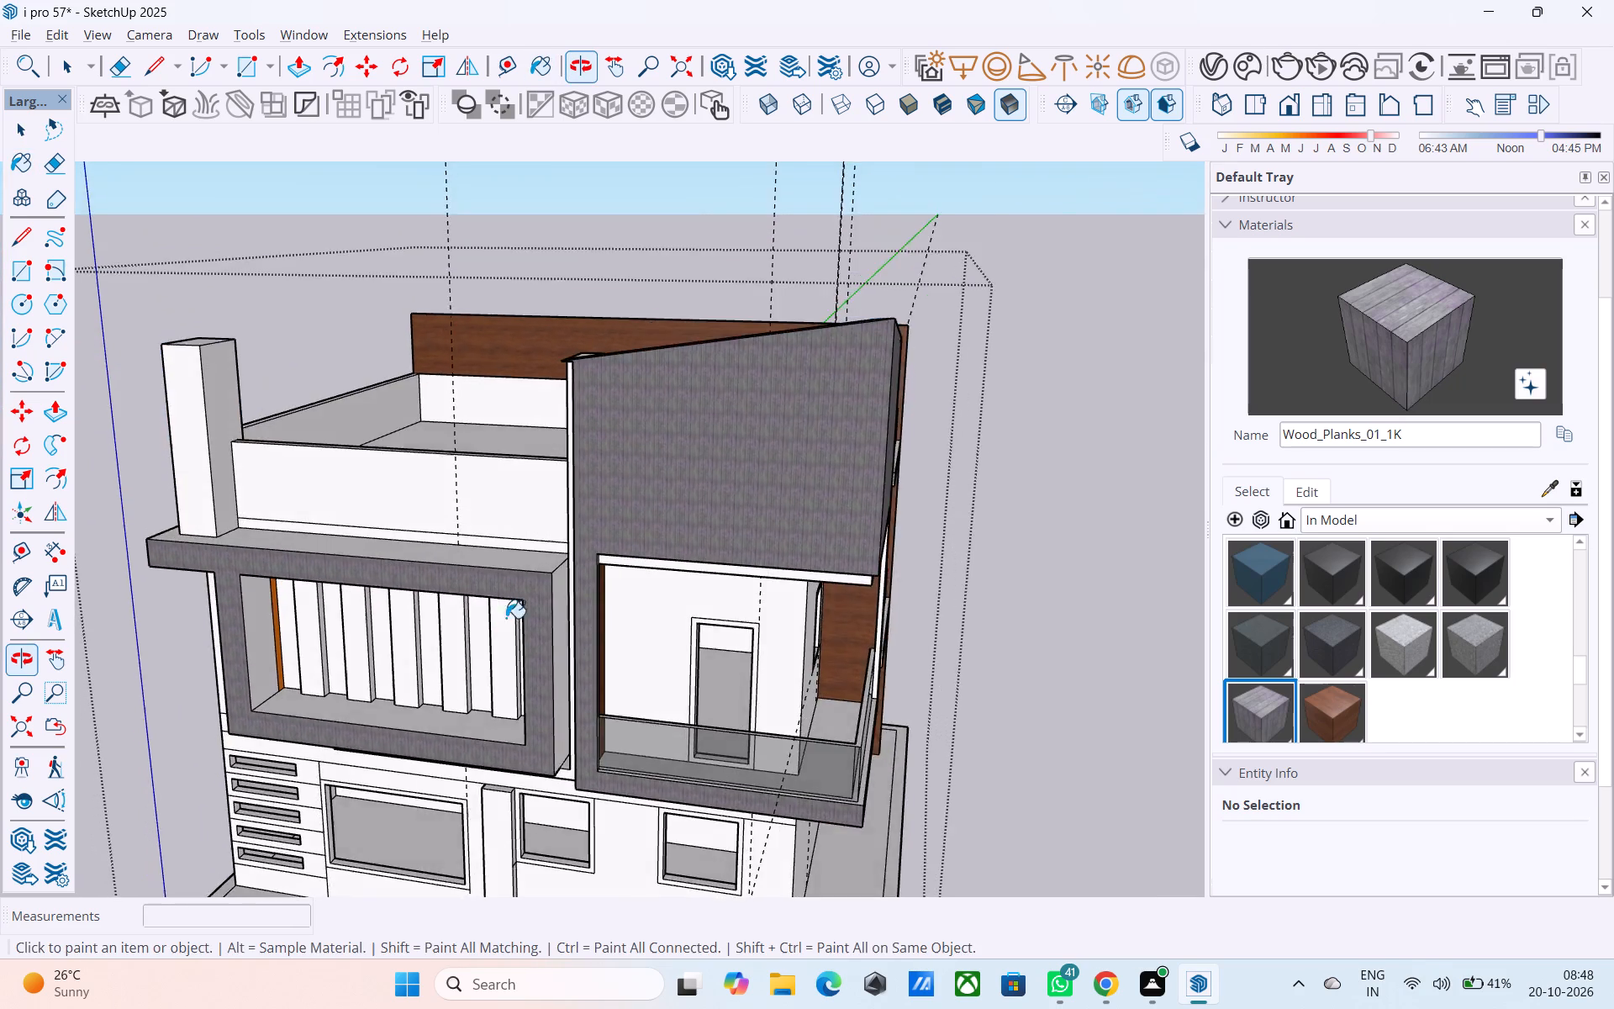
pyautogui.scroll(5, 537, 583)
pyautogui.click(535, 557)
pyautogui.click(568, 592)
# Paint the louvered frame's underside, outer side face, corner overhang soffit and the opening's top reveal with Wood_Planks_01_1K.
pyautogui.scroll(-5, 535, 489)
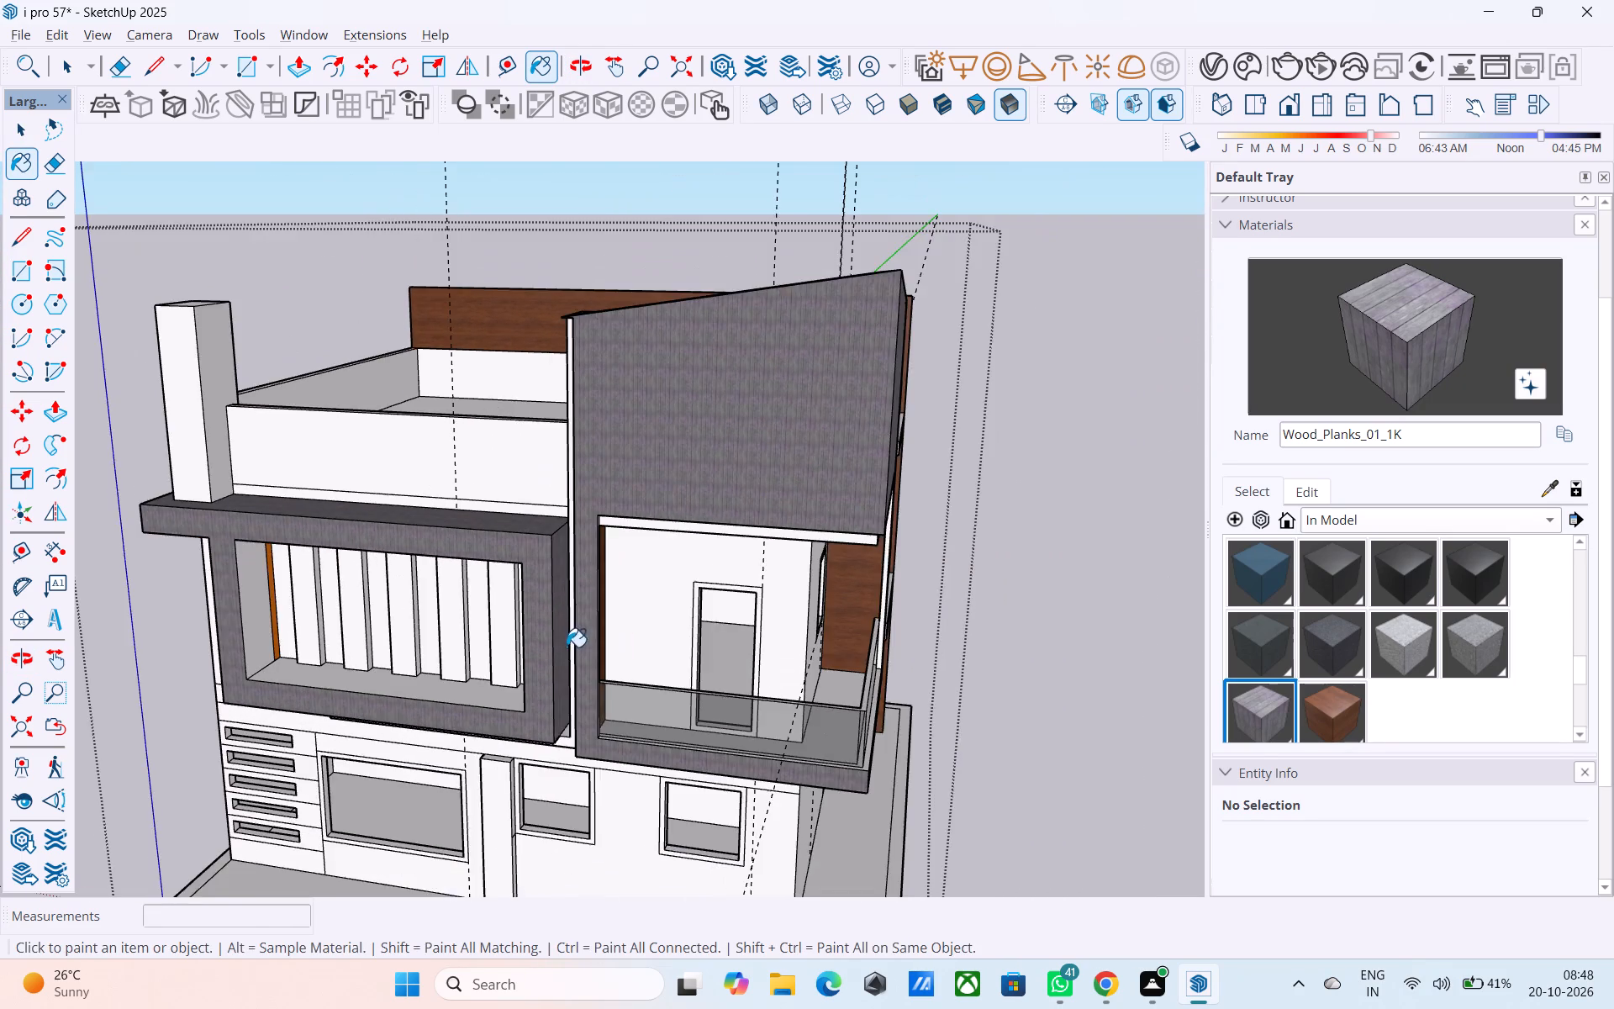
pyautogui.moveTo(565, 645); pyautogui.dragTo(564, 367, button='middle')
pyautogui.scroll(7, 549, 434)
pyautogui.click(529, 526)
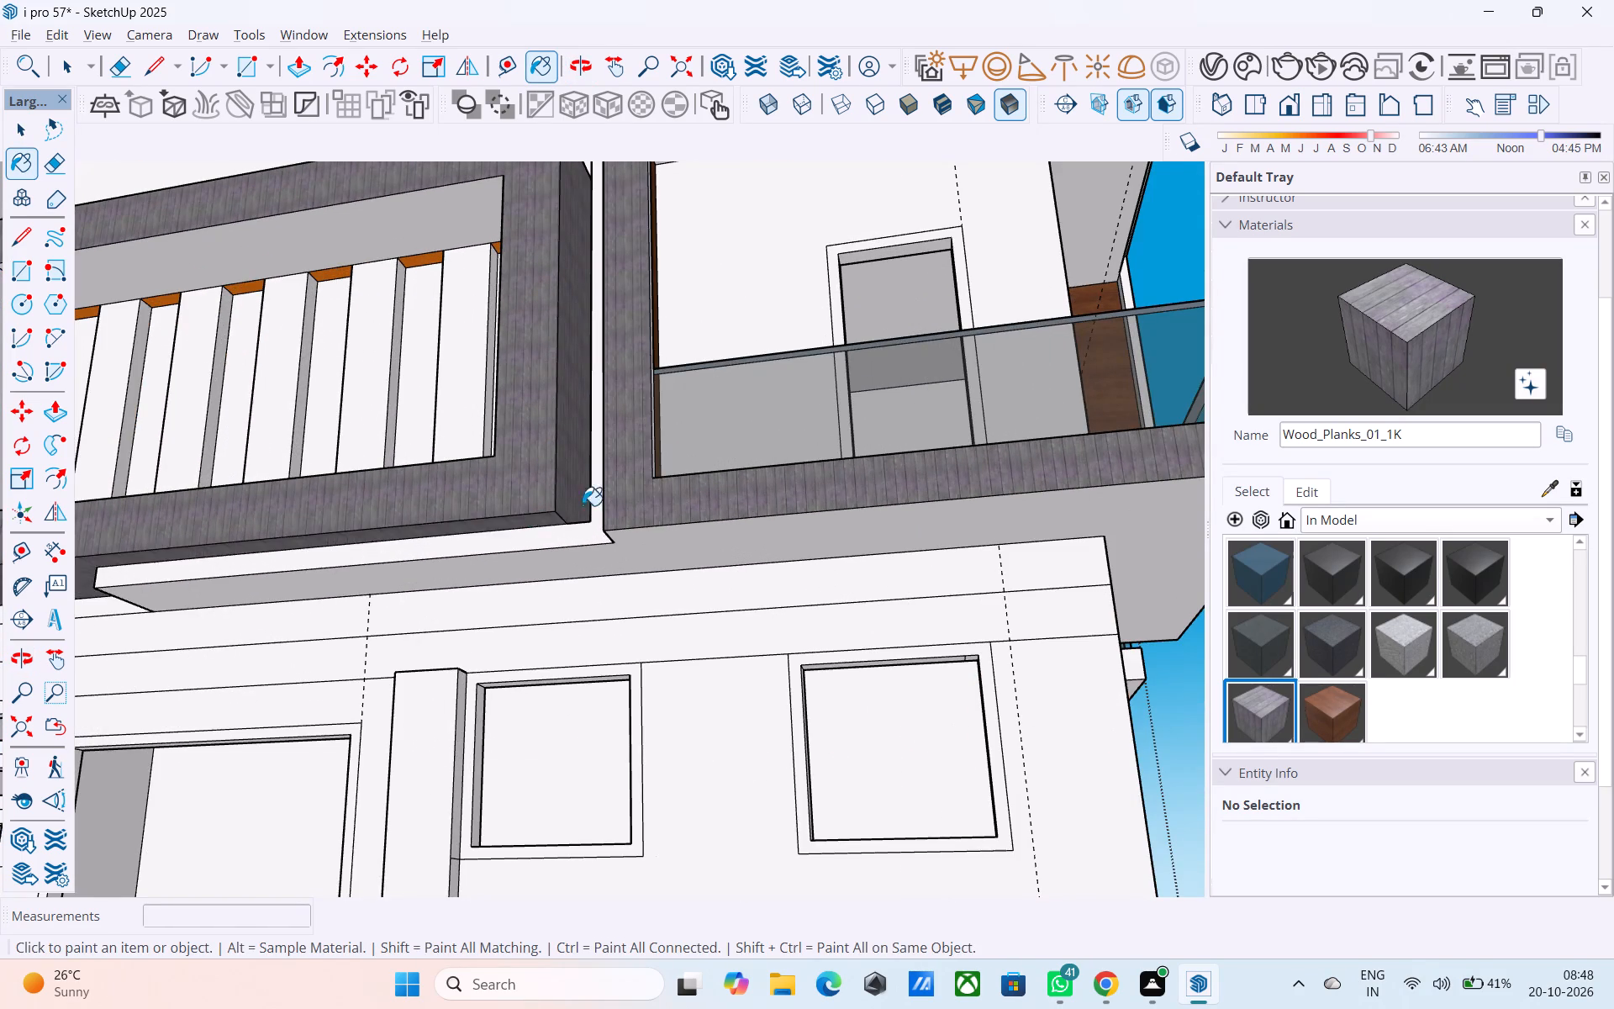
pyautogui.scroll(-8, 699, 455)
pyautogui.moveTo(515, 499); pyautogui.dragTo(1022, 575, button='middle')
pyautogui.scroll(5, 672, 511)
pyautogui.click(757, 442)
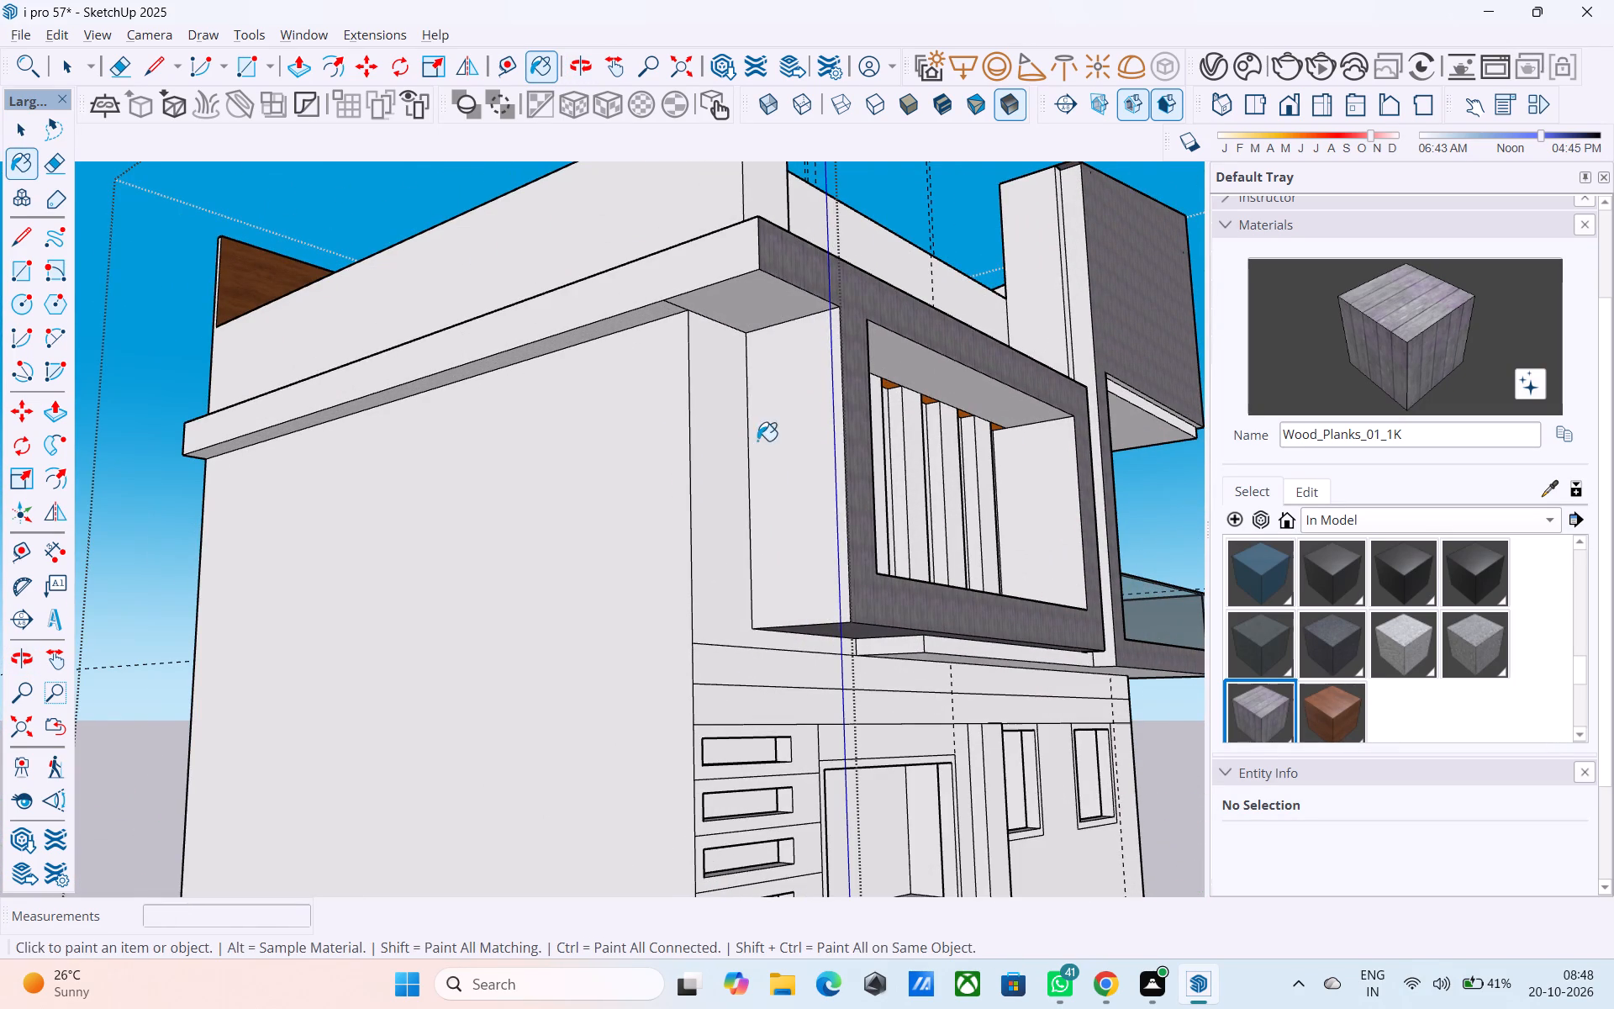
pyautogui.click(739, 330)
pyautogui.click(915, 362)
pyautogui.click(781, 310)
# Paint the outer face and underside of the side-wall band with Wood_Planks_01_1K.
pyautogui.click(702, 262)
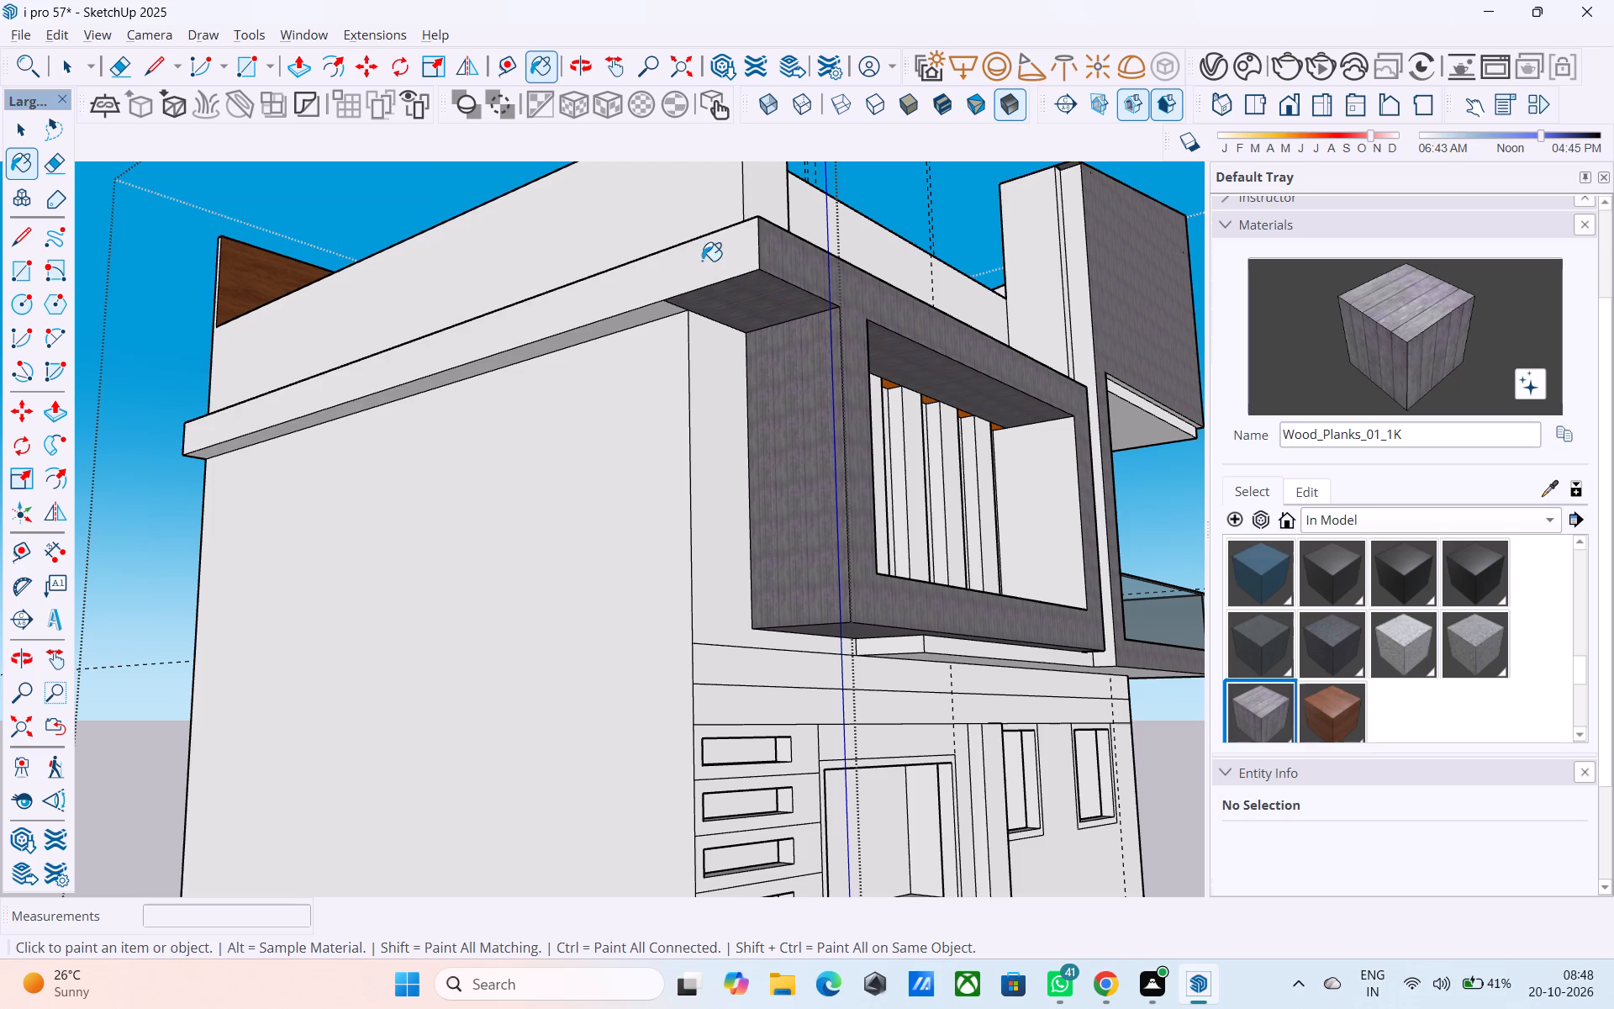
pyautogui.moveTo(667, 313); pyautogui.dragTo(652, 308)
pyautogui.scroll(-5, 457, 309)
# Paint both side reveals and the sill of the louvered window opening with Wood_Planks_01_1K.
pyautogui.scroll(6, 777, 372)
pyautogui.click(839, 417)
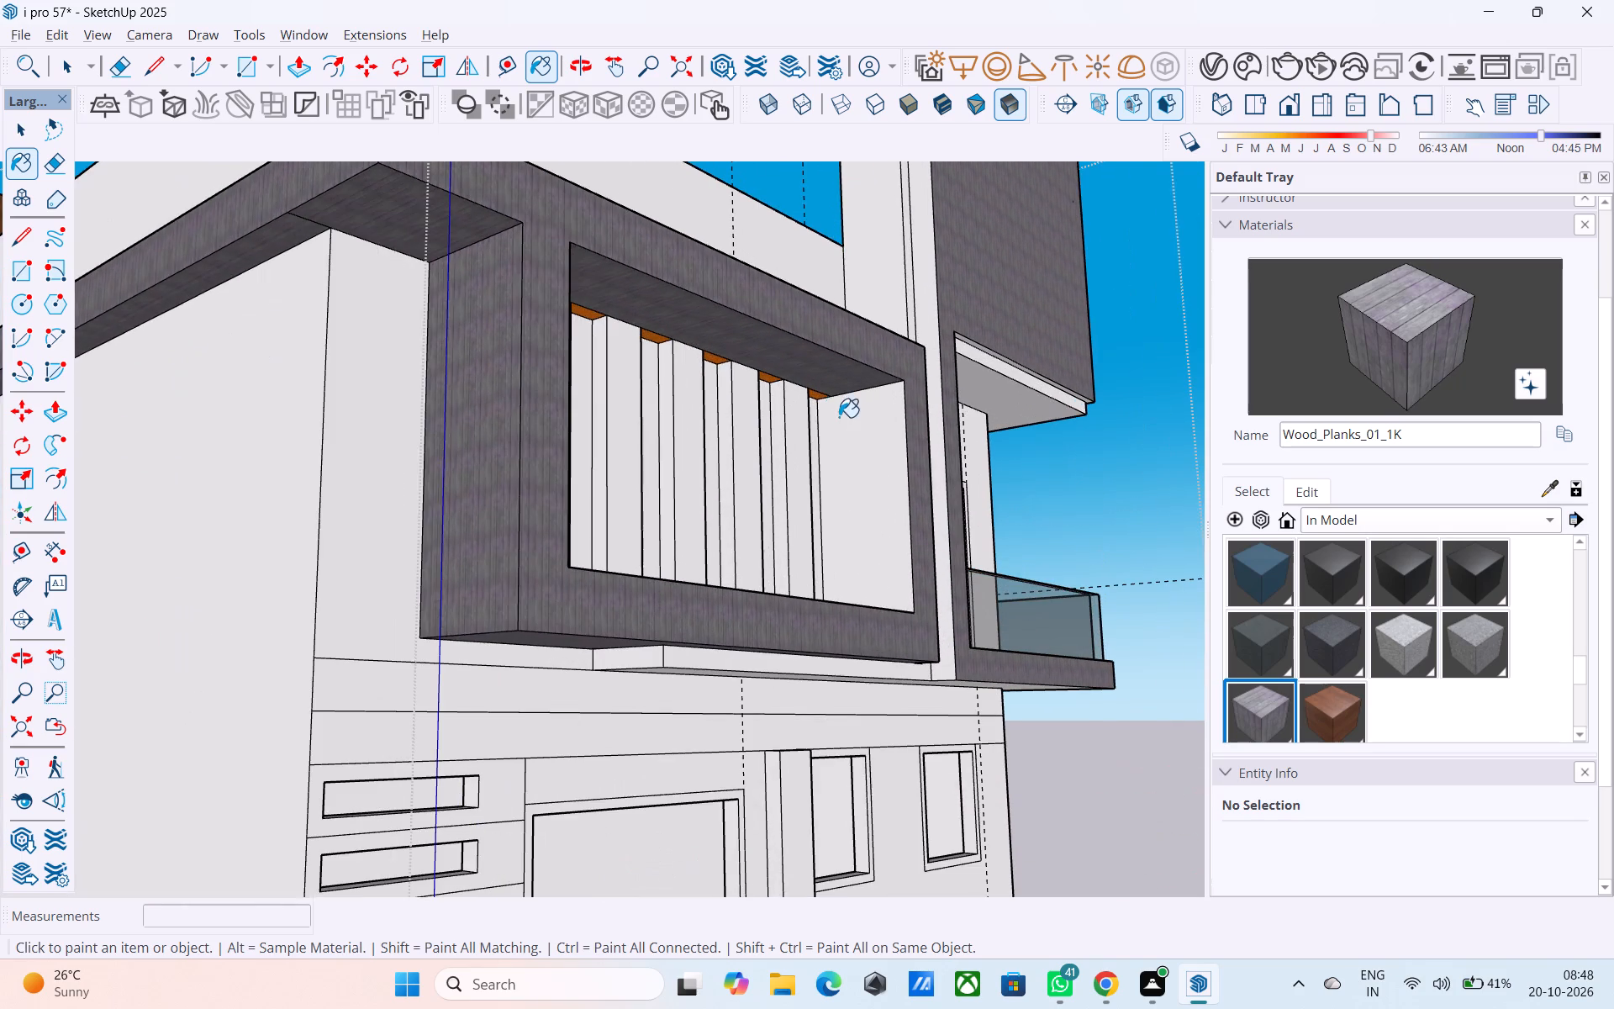
pyautogui.moveTo(877, 436); pyautogui.dragTo(604, 539, button='middle')
pyautogui.scroll(-11, 898, 379)
pyautogui.moveTo(704, 619); pyautogui.dragTo(528, 689, button='middle')
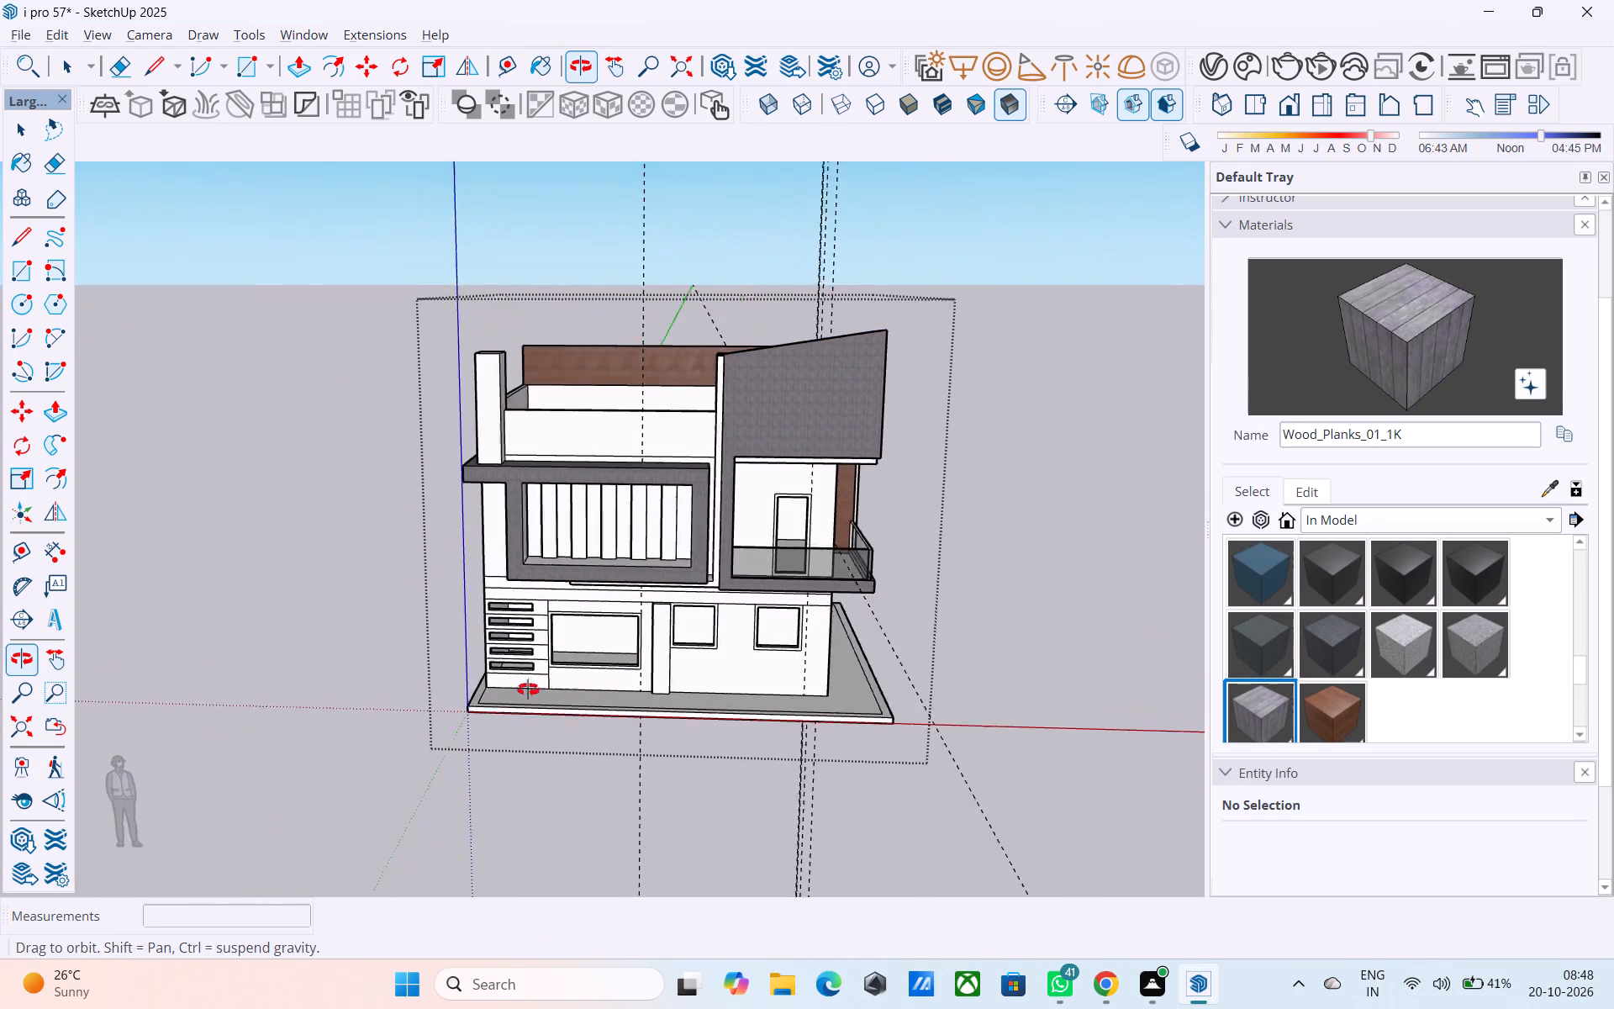
pyautogui.moveTo(528, 689); pyautogui.dragTo(361, 689, button='middle')
pyautogui.scroll(8, 573, 594)
pyautogui.click(570, 481)
pyautogui.click(646, 531)
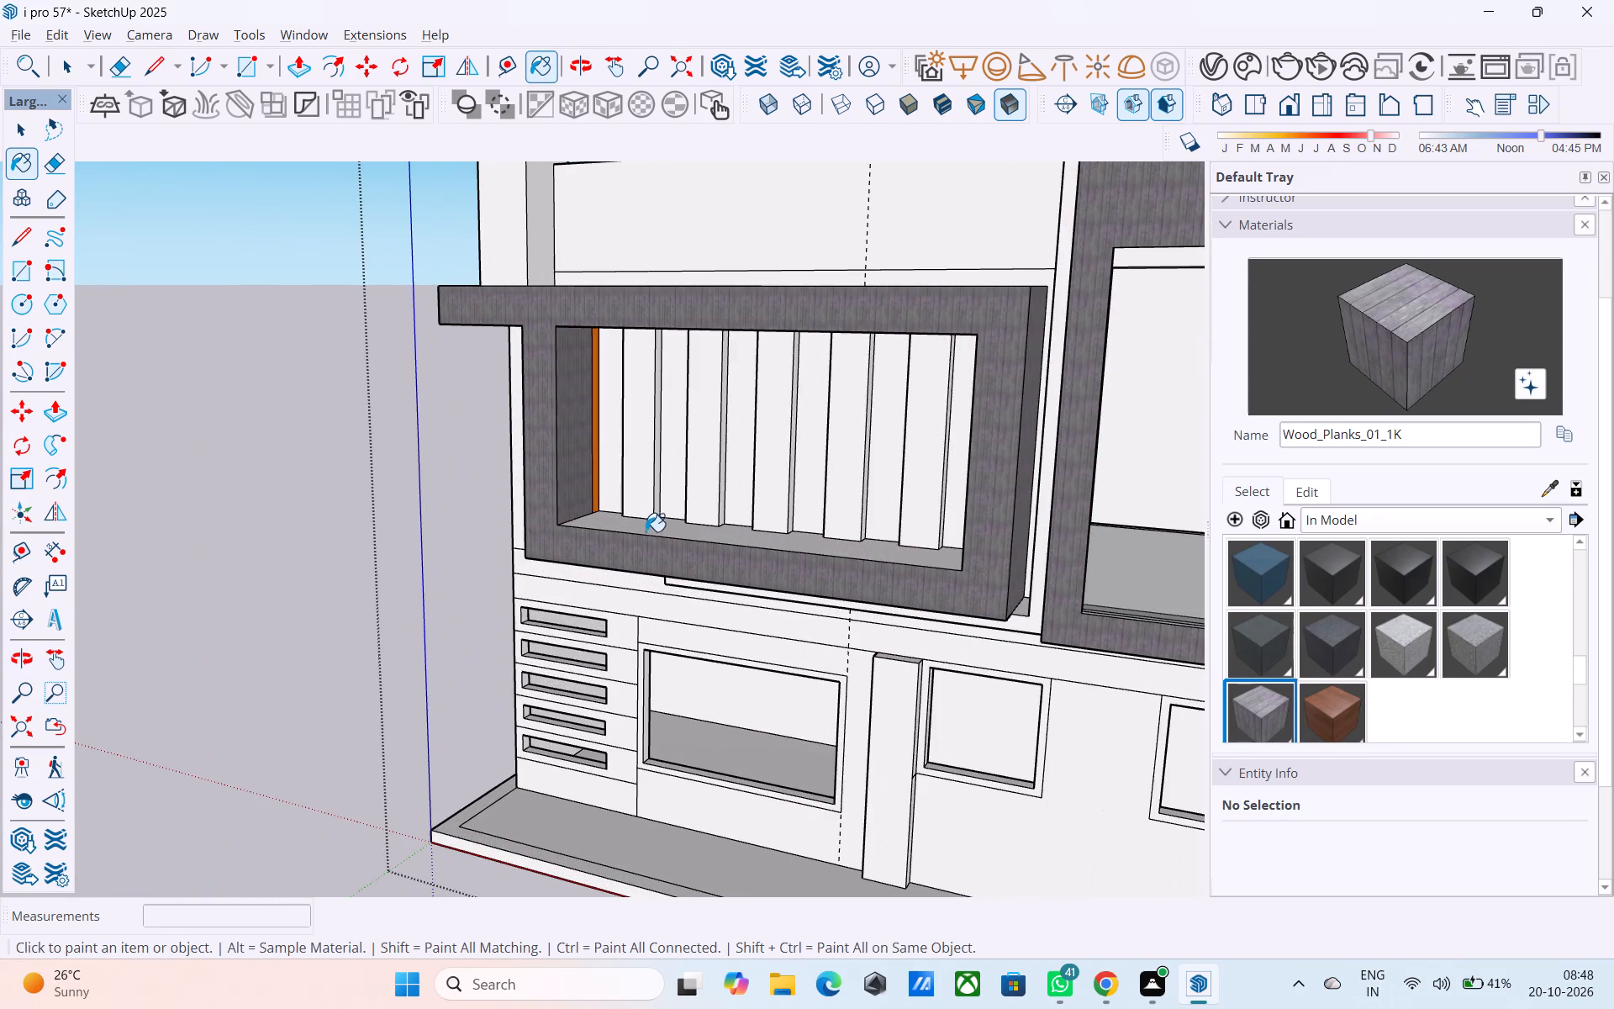
# Examine the house from the side wall, front and balcony corner to review the wood-plank frame and band.
pyautogui.scroll(-5, 541, 515)
pyautogui.moveTo(566, 546); pyautogui.dragTo(1133, 425, button='middle')
pyautogui.scroll(-2, 736, 405)
pyautogui.moveTo(645, 519); pyautogui.dragTo(651, 558, button='middle')
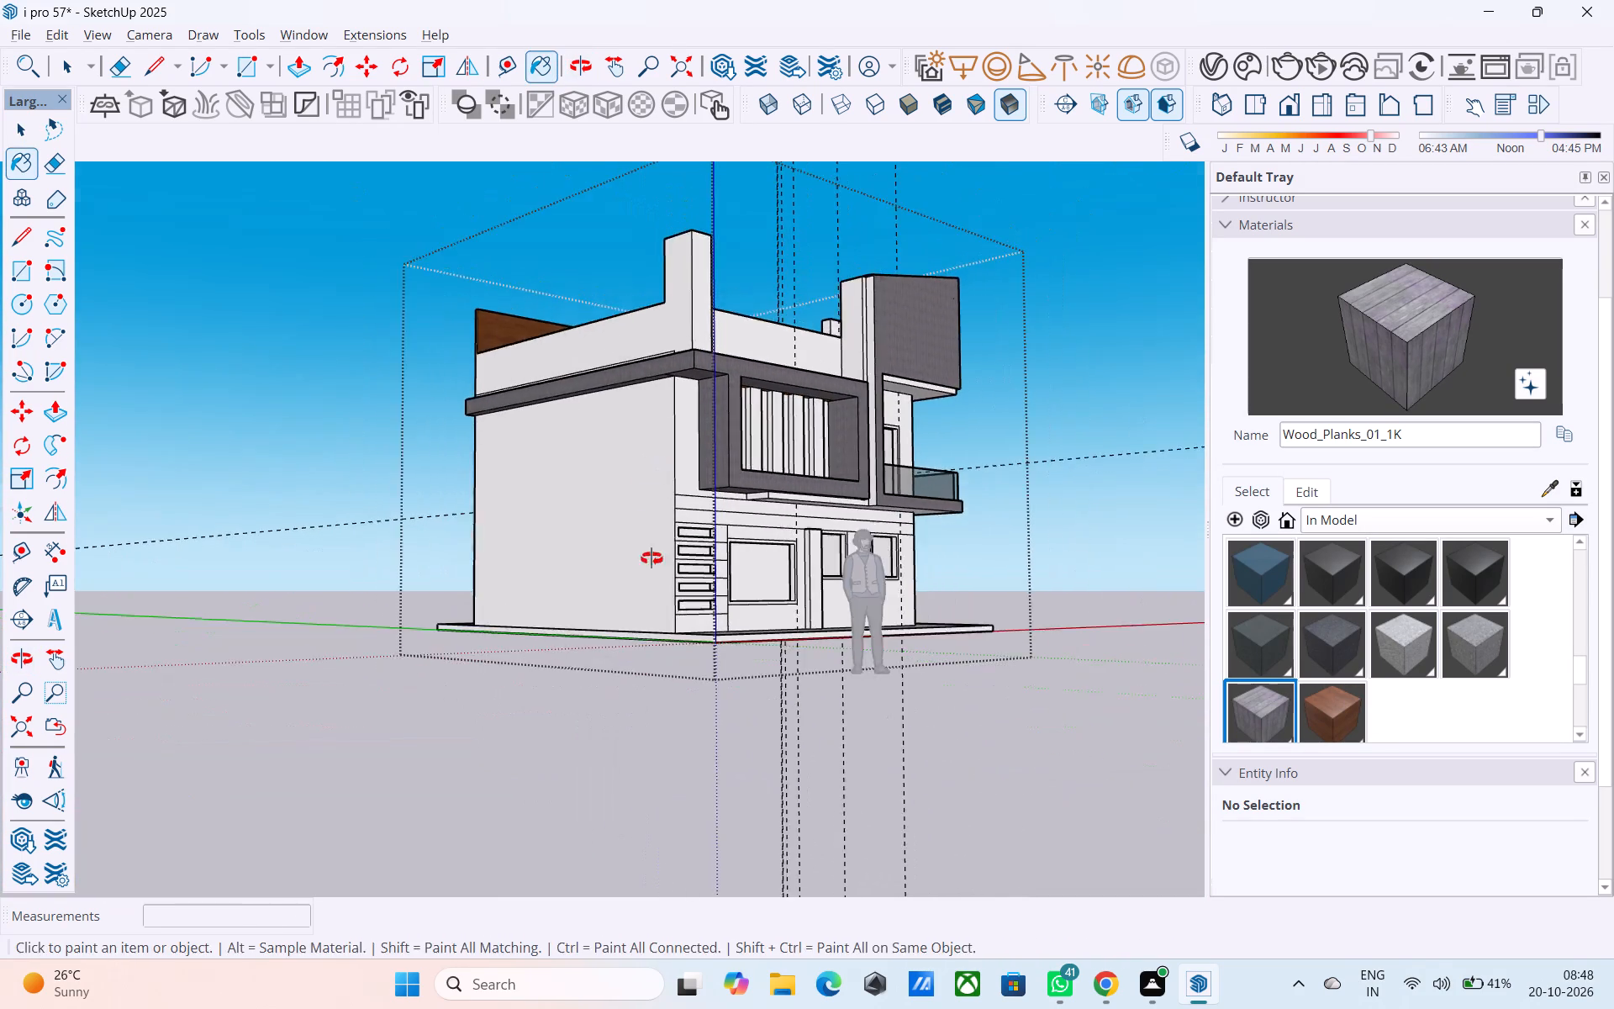
pyautogui.moveTo(651, 558); pyautogui.dragTo(707, 784, button='middle')
pyautogui.moveTo(675, 378); pyautogui.dragTo(1184, 302, button='middle')
pyautogui.scroll(-3, 947, 317)
pyautogui.moveTo(944, 320); pyautogui.dragTo(319, 411, button='middle')
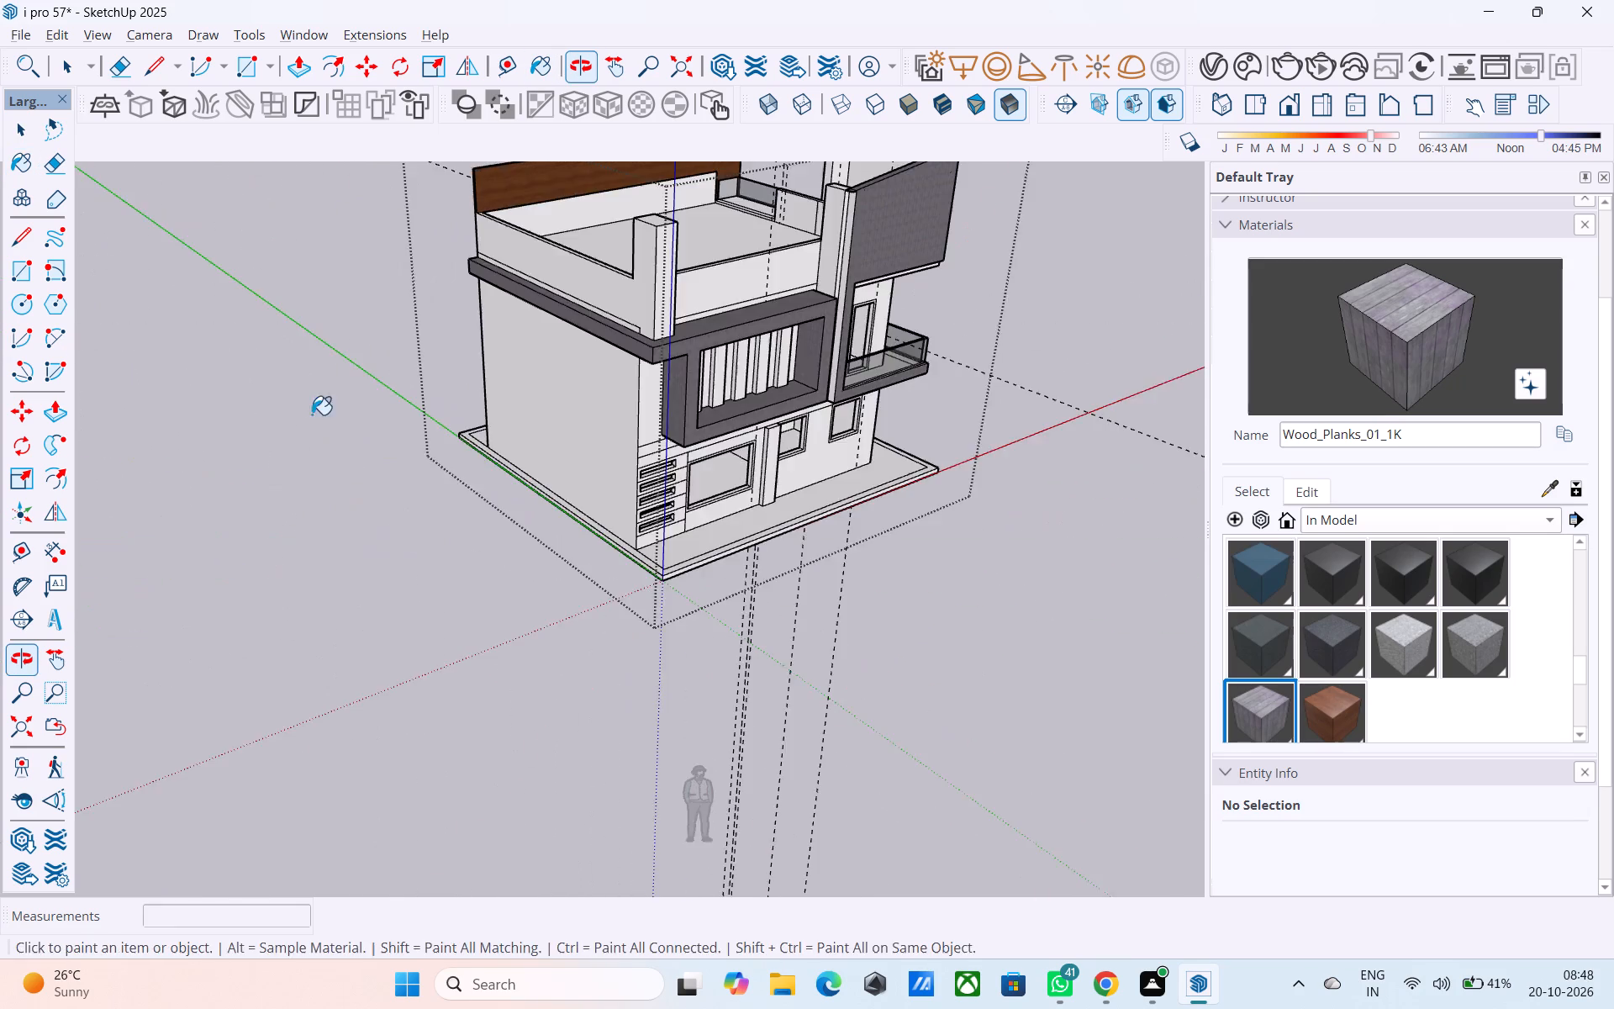
pyautogui.moveTo(699, 388); pyautogui.dragTo(332, 373, button='middle')
pyautogui.scroll(-7, 317, 406)
pyautogui.moveTo(872, 352); pyautogui.dragTo(915, 212, button='middle')
pyautogui.scroll(8, 920, 204)
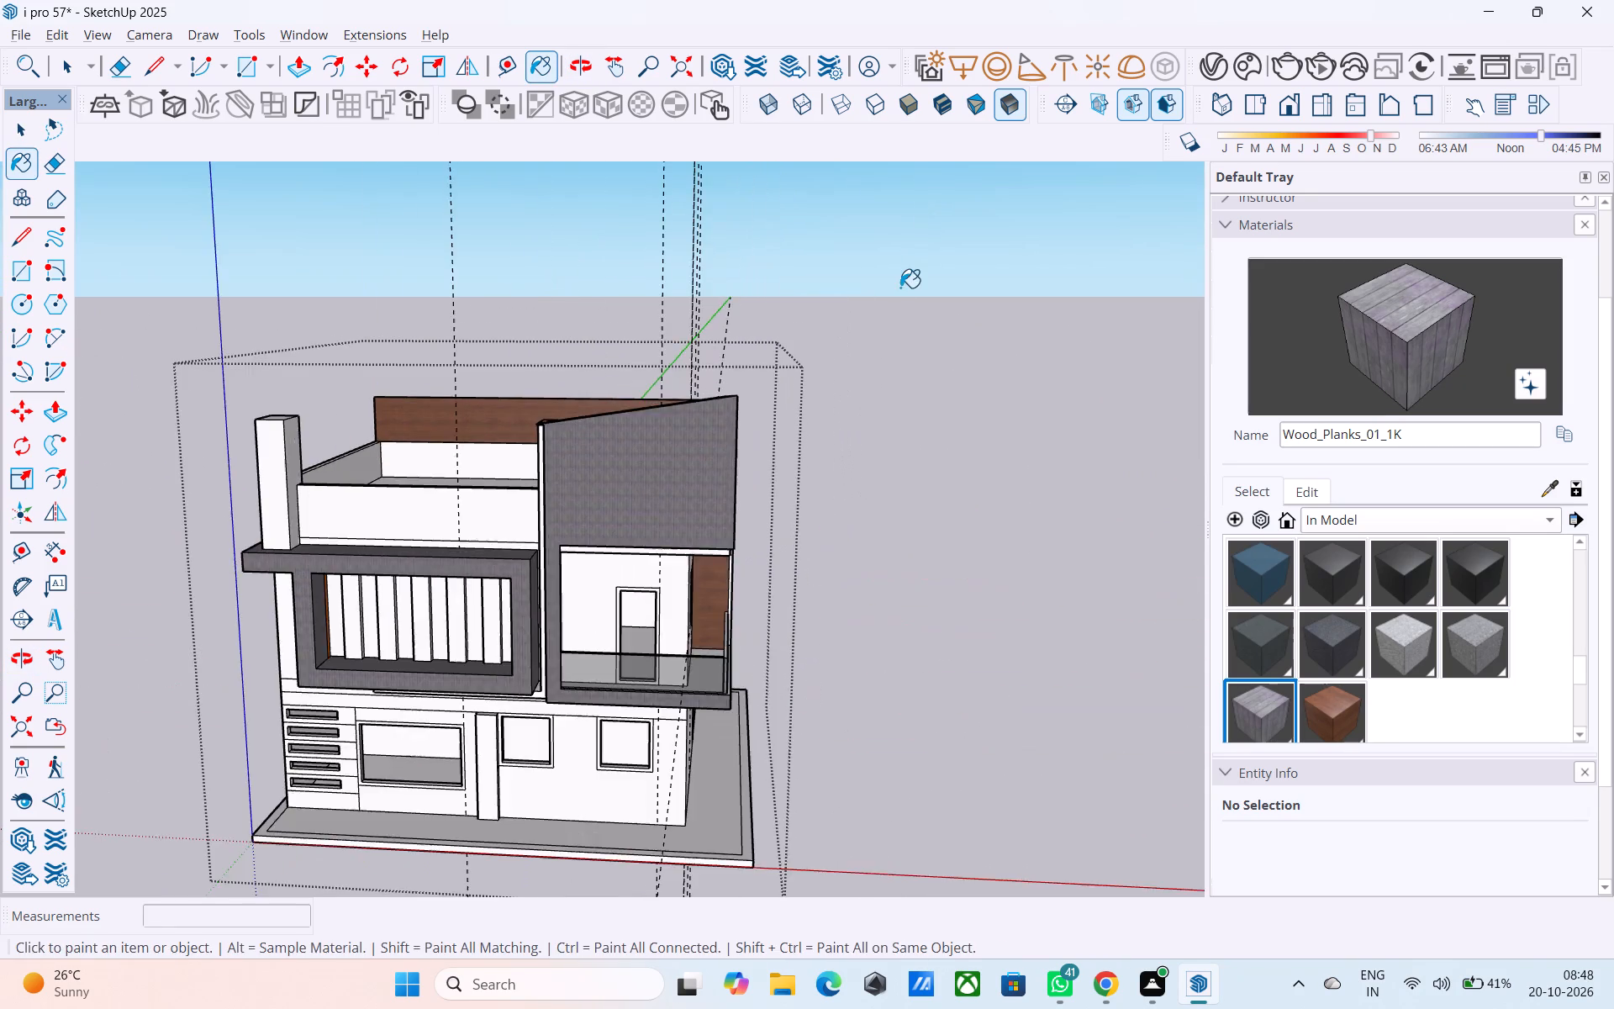
pyautogui.moveTo(829, 420); pyautogui.dragTo(818, 313, button='middle')
pyautogui.scroll(-4, 835, 306)
pyautogui.scroll(4, 588, 575)
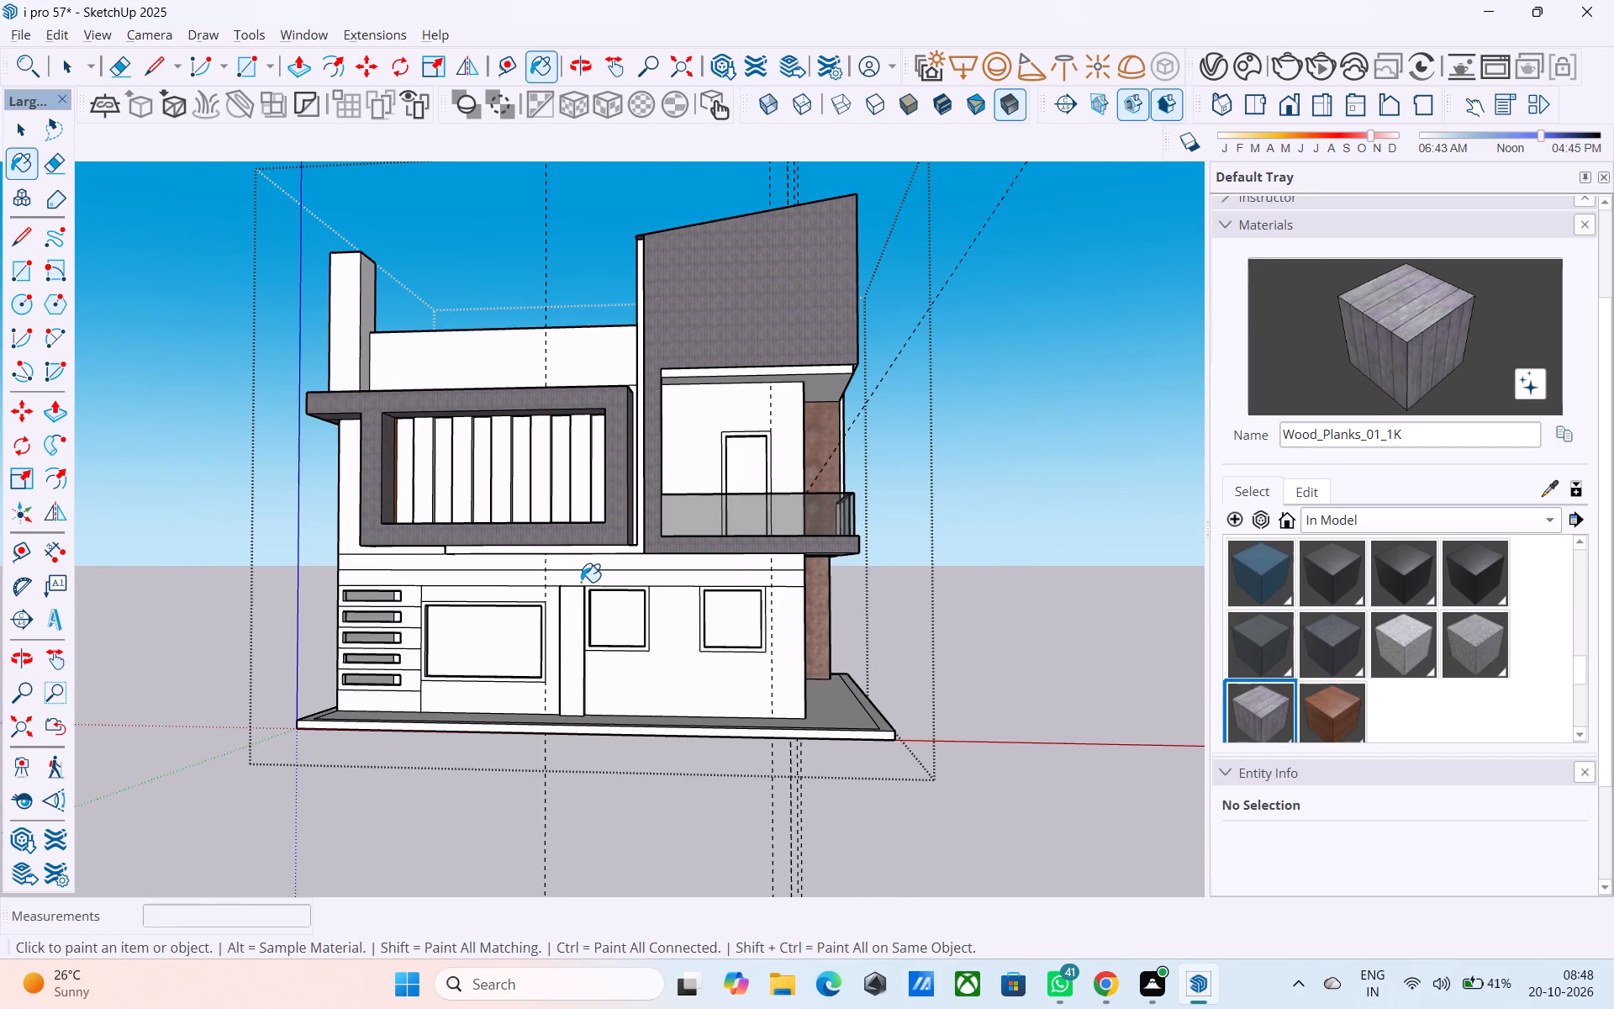
pyautogui.scroll(-4, 581, 563)
pyautogui.moveTo(574, 566); pyautogui.dragTo(382, 568, button='middle')
pyautogui.scroll(3, 388, 564)
pyautogui.scroll(-3, 390, 564)
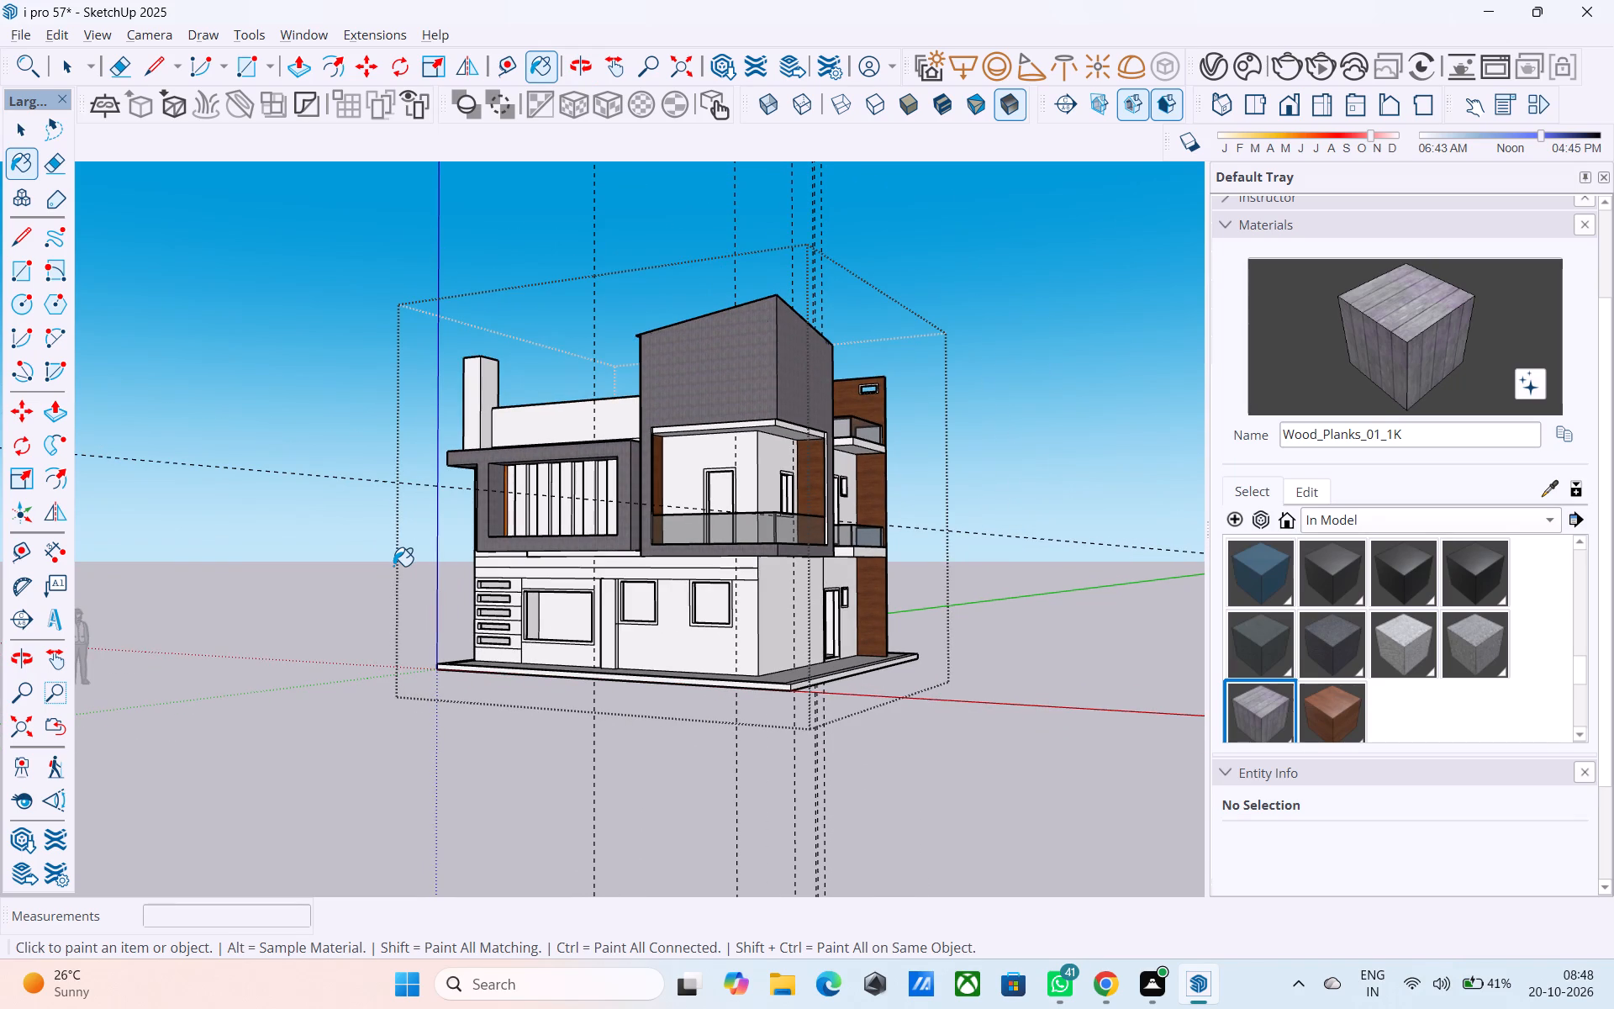
pyautogui.scroll(-1, 393, 573)
pyautogui.moveTo(387, 611); pyautogui.dragTo(372, 605, button='middle')
pyautogui.moveTo(632, 531); pyautogui.dragTo(552, 559, button='middle')
pyautogui.scroll(-2, 489, 542)
pyautogui.moveTo(738, 506); pyautogui.dragTo(646, 514, button='middle')
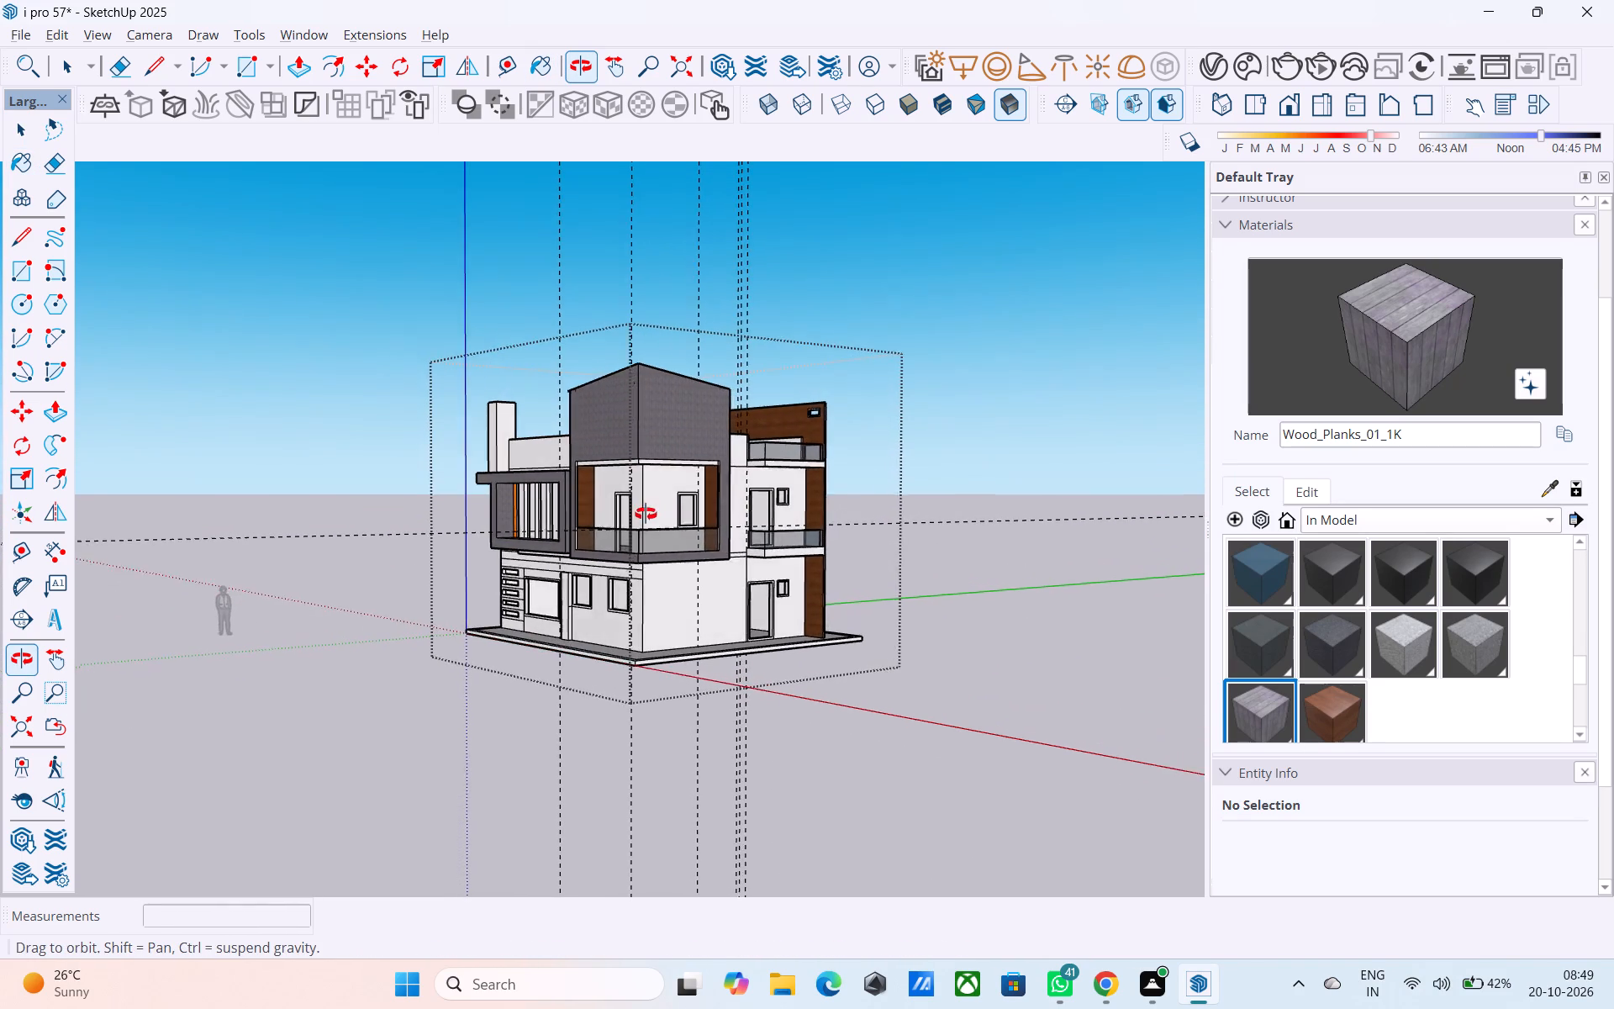
# Erase the leftover horizontal edge low on the upper side wall between the wood-plank frame and the rear balcony.
pyautogui.moveTo(646, 514); pyautogui.dragTo(295, 498, button='middle')
pyautogui.scroll(3, 516, 459)
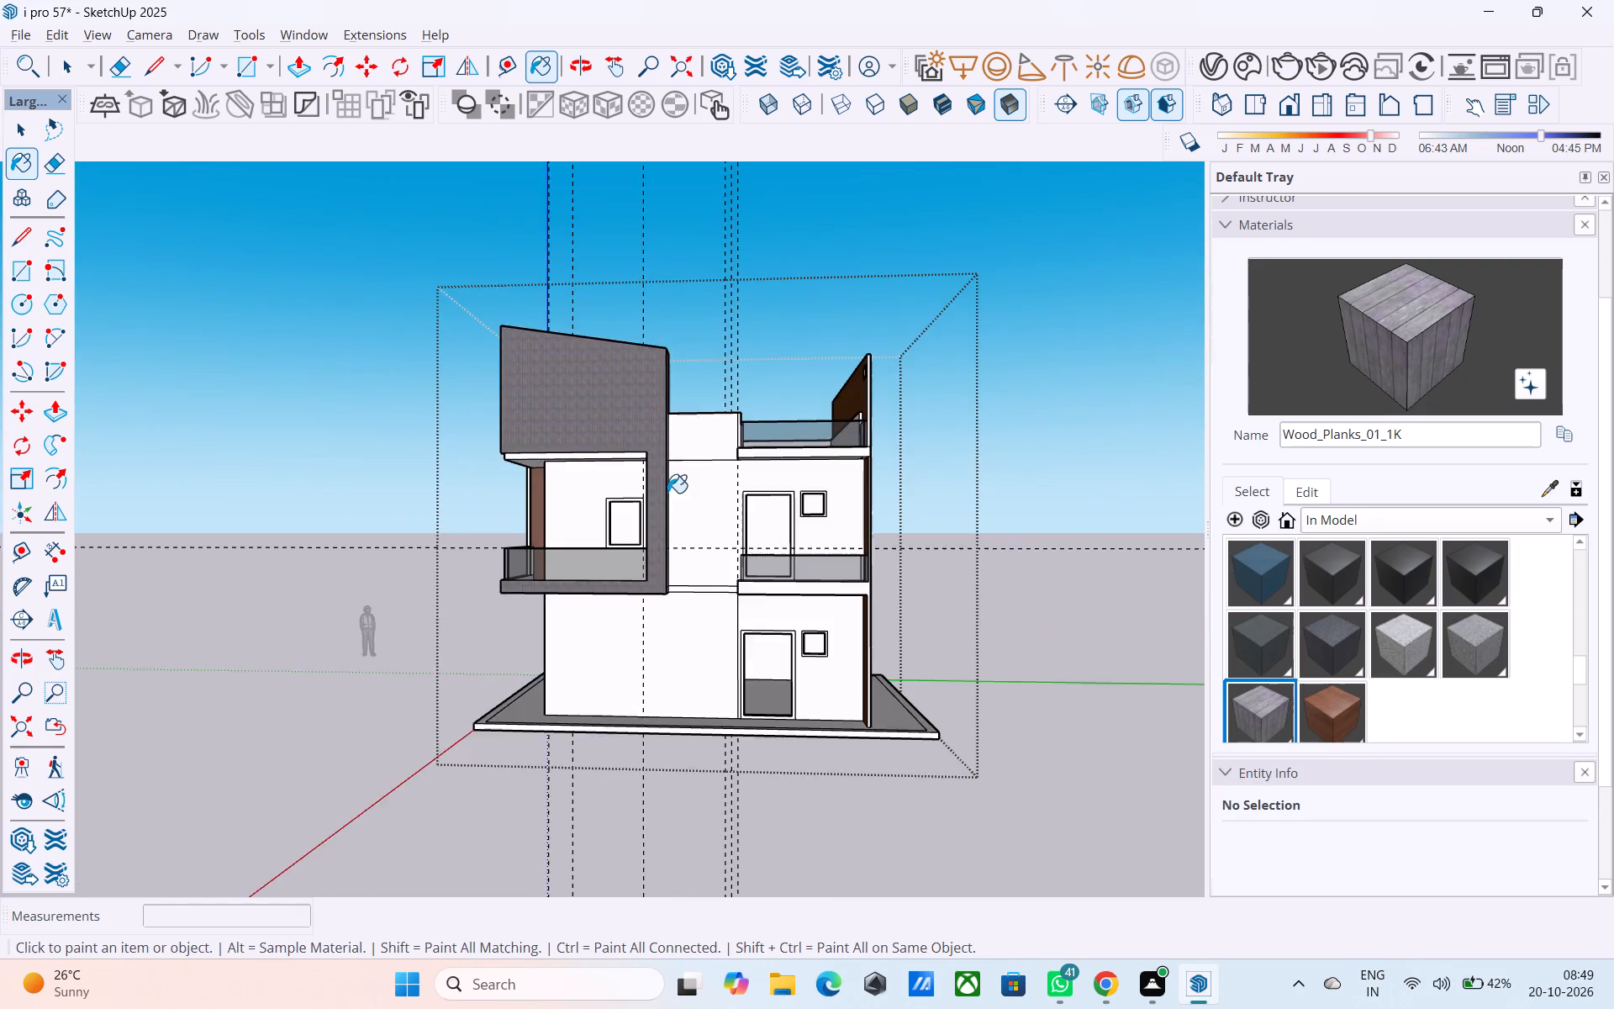
pyautogui.scroll(6, 667, 493)
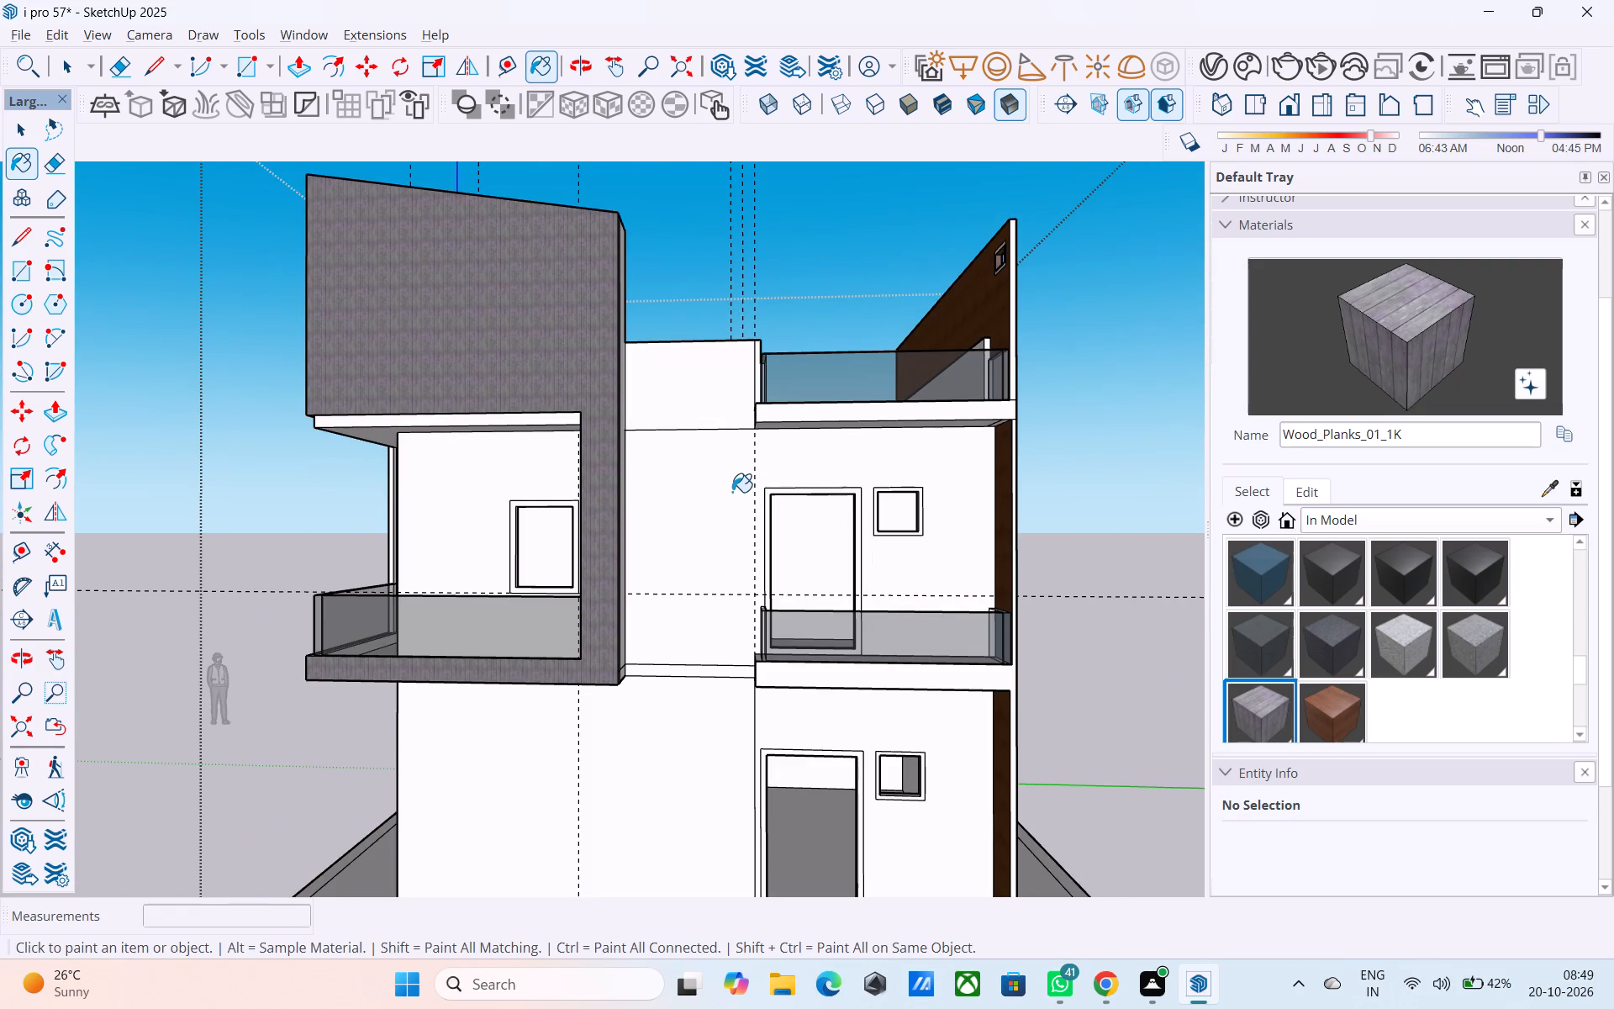
pyautogui.moveTo(732, 492); pyautogui.dragTo(709, 490, button='middle')
pyautogui.scroll(2, 709, 490)
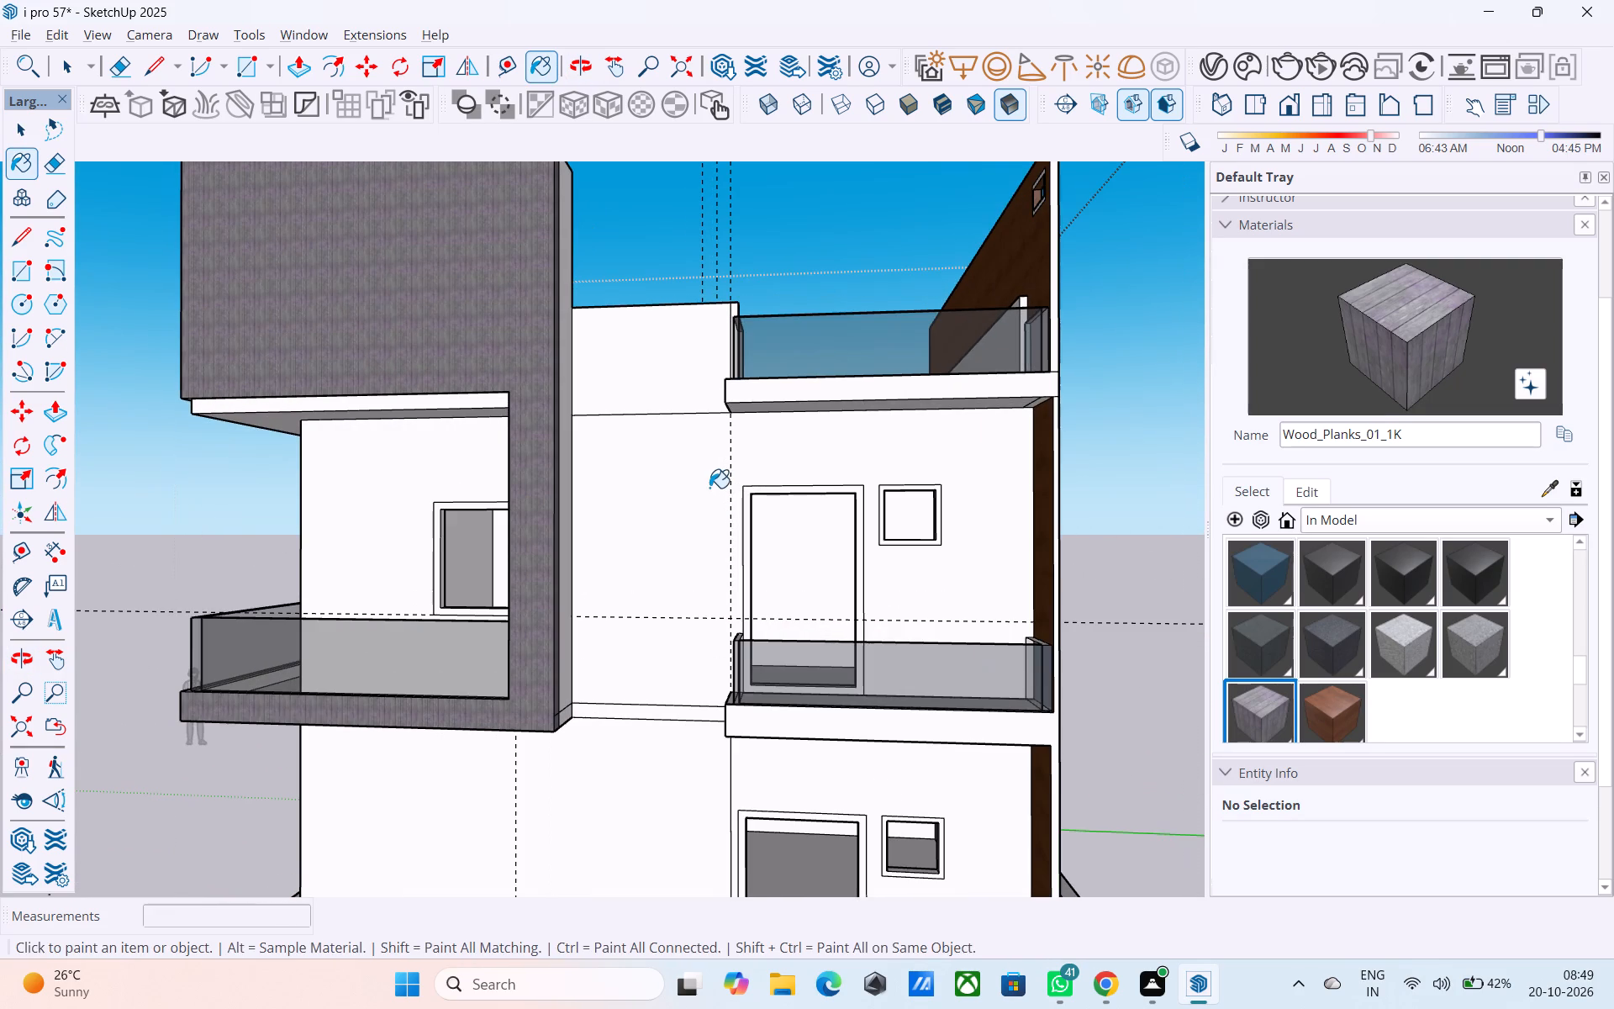
pyautogui.moveTo(735, 545); pyautogui.dragTo(783, 525, button='middle')
pyautogui.press('space')
pyautogui.scroll(2, 741, 659)
pyautogui.press('e')
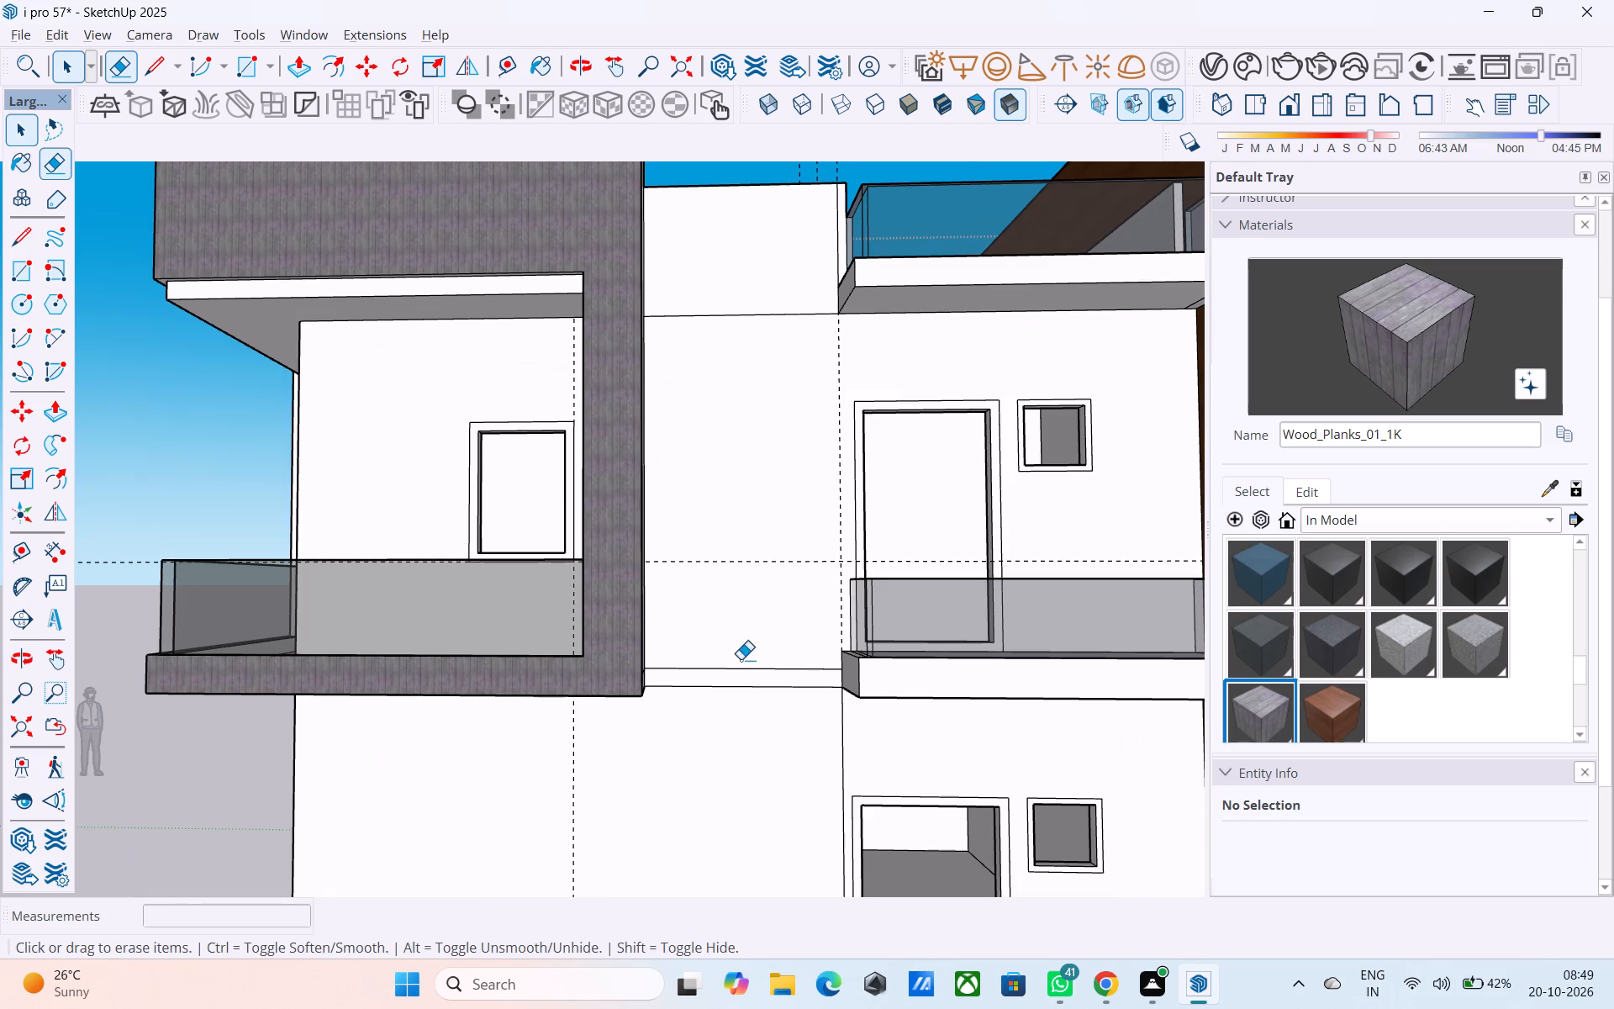
pyautogui.moveTo(729, 675); pyautogui.dragTo(731, 658)
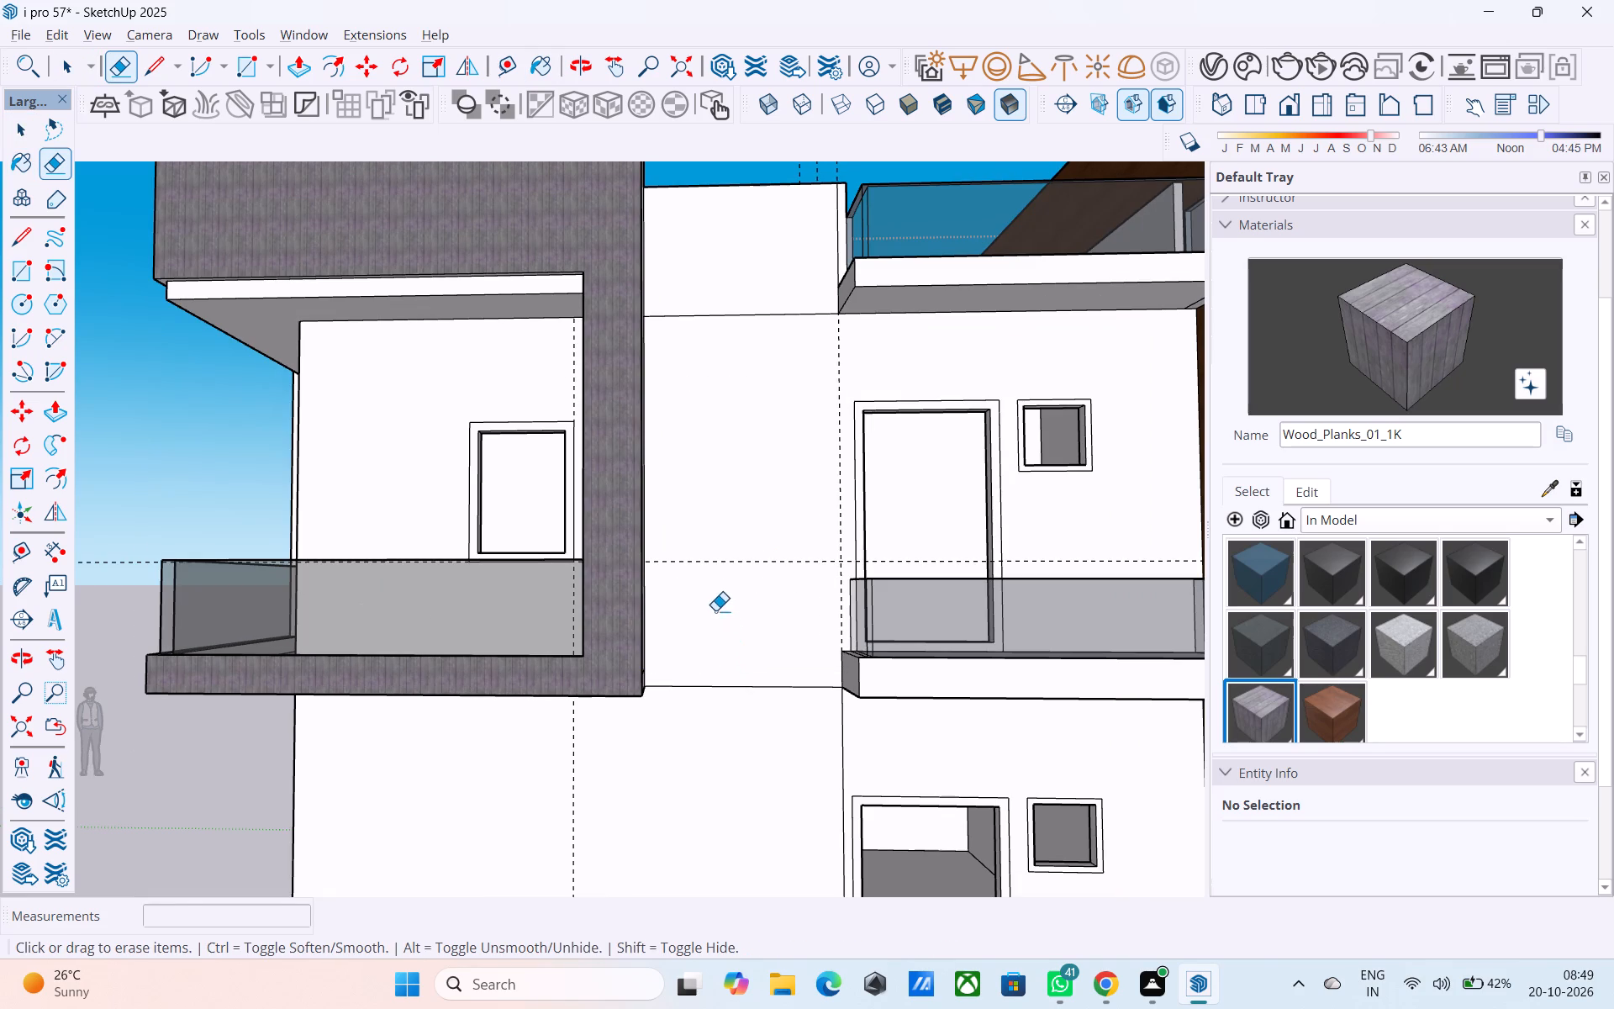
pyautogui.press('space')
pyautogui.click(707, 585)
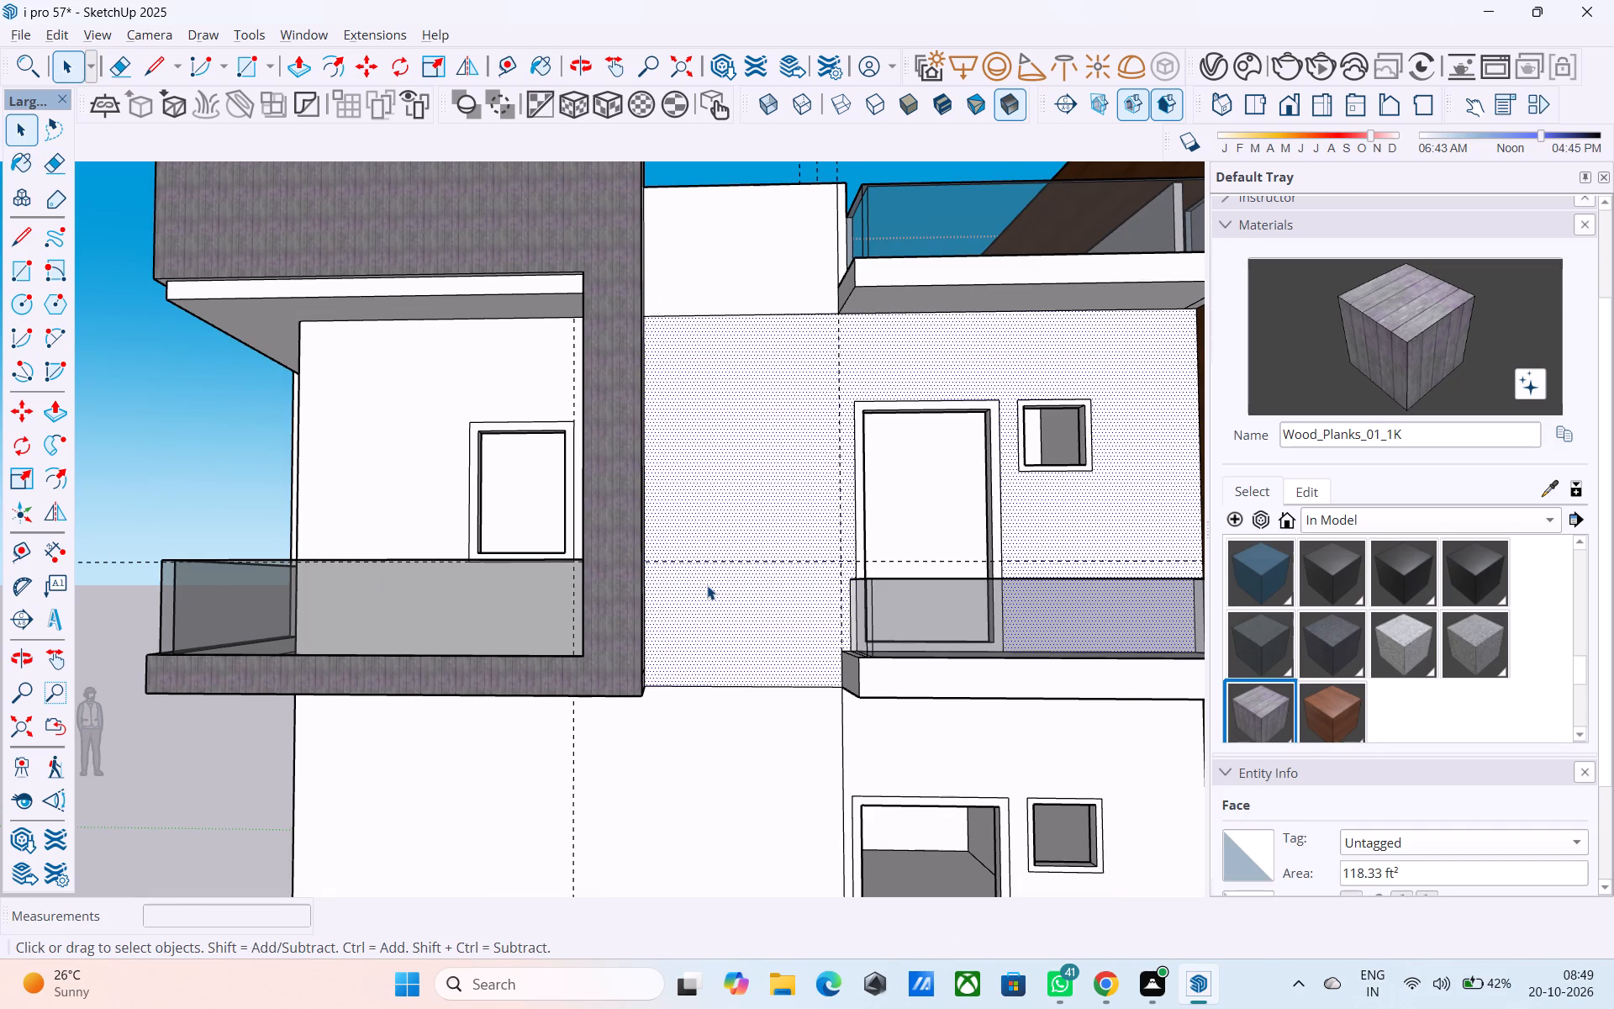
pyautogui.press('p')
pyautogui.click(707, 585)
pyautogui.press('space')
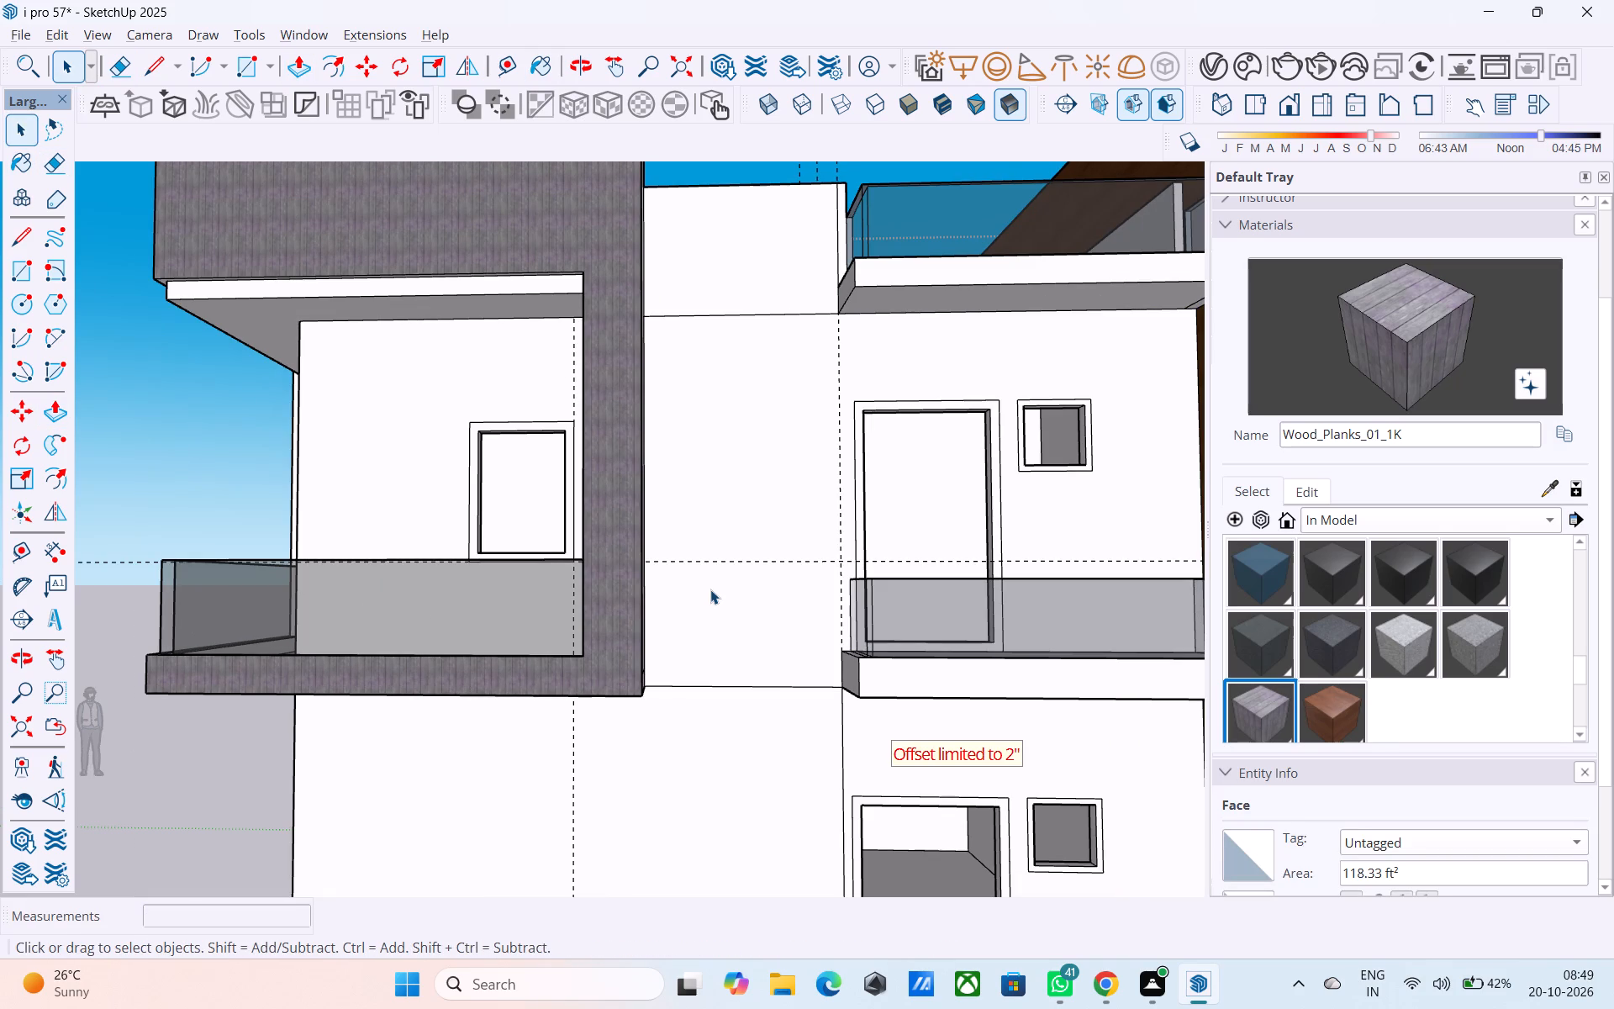
# Draw a vertical line up the first-floor side wall at the rear balcony's inner edge to separate the wall strip.
pyautogui.press('l')
pyautogui.click(837, 680)
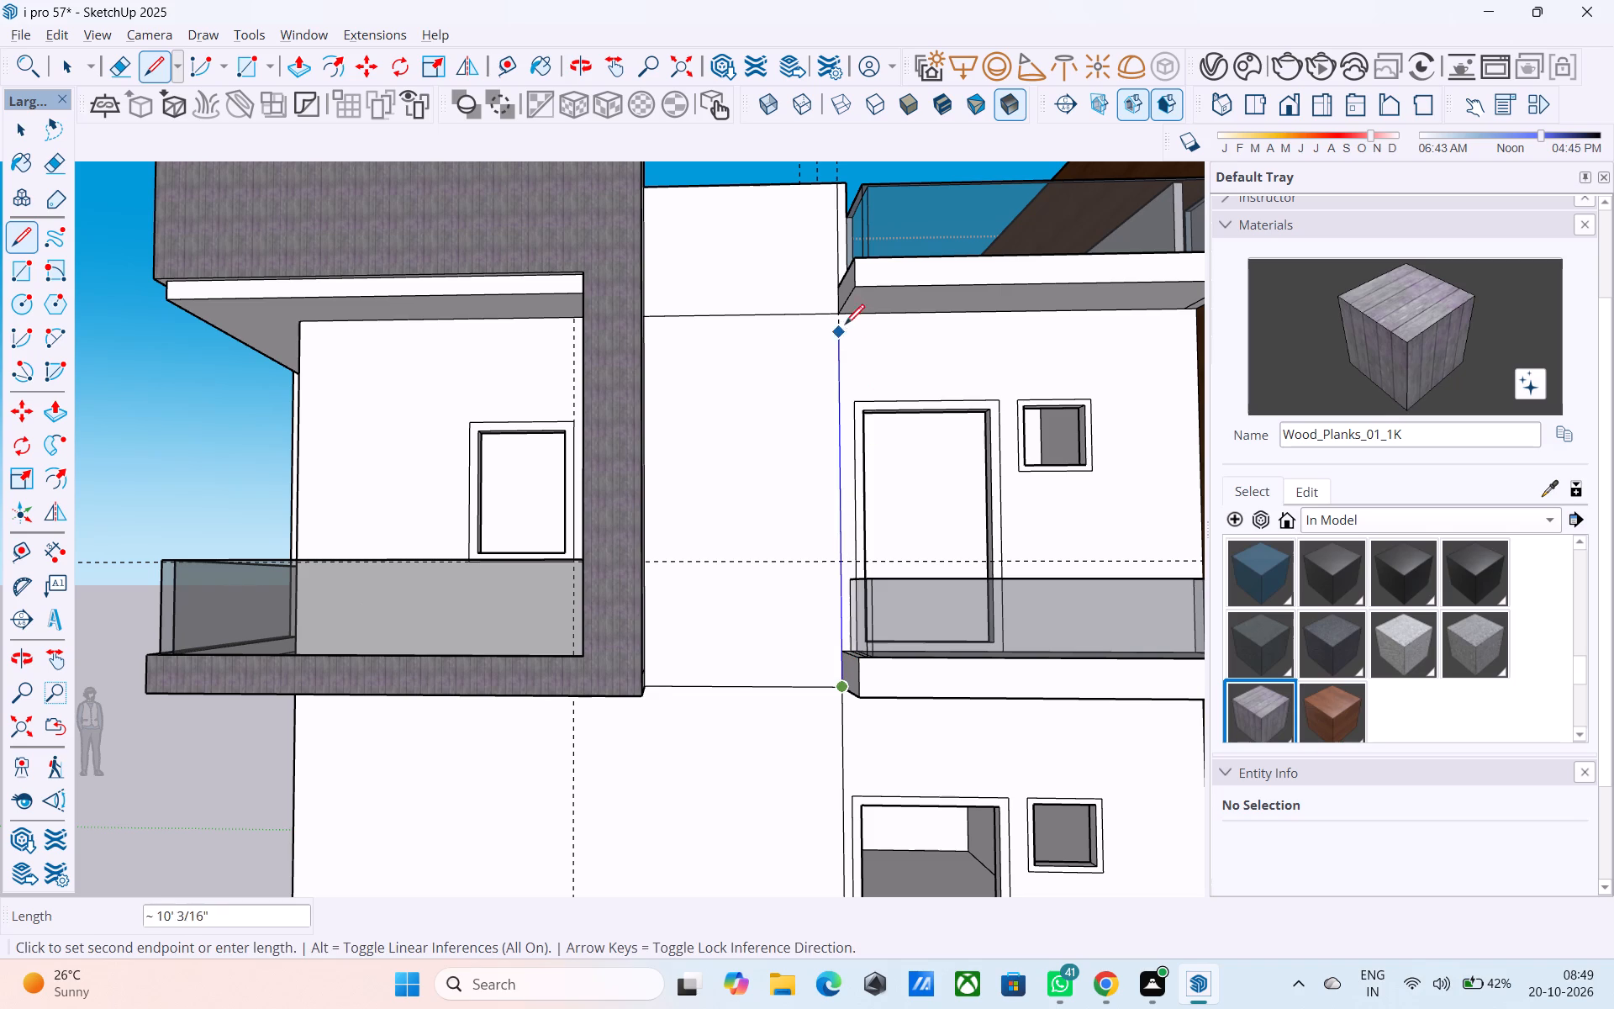
pyautogui.click(840, 315)
pyautogui.press('space')
# Push/Pull the wall strip between the wood-plank frame and the rear balcony outward by 1.5'.
pyautogui.click(769, 438)
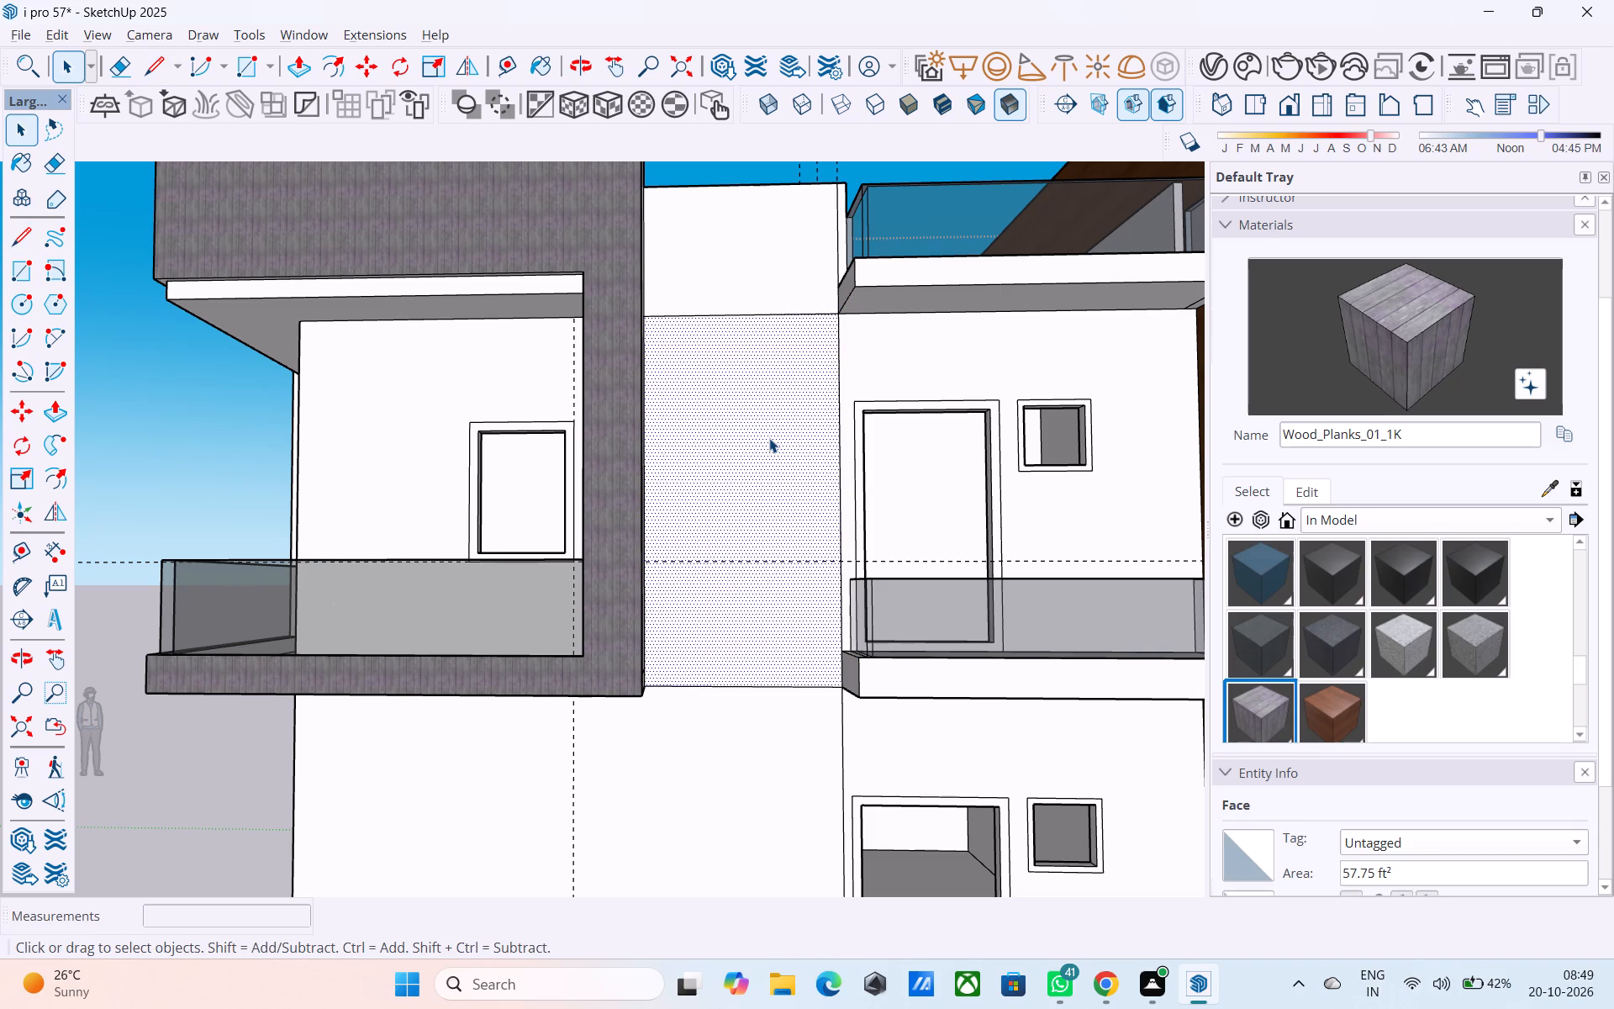
pyautogui.press('p')
pyautogui.click(769, 438)
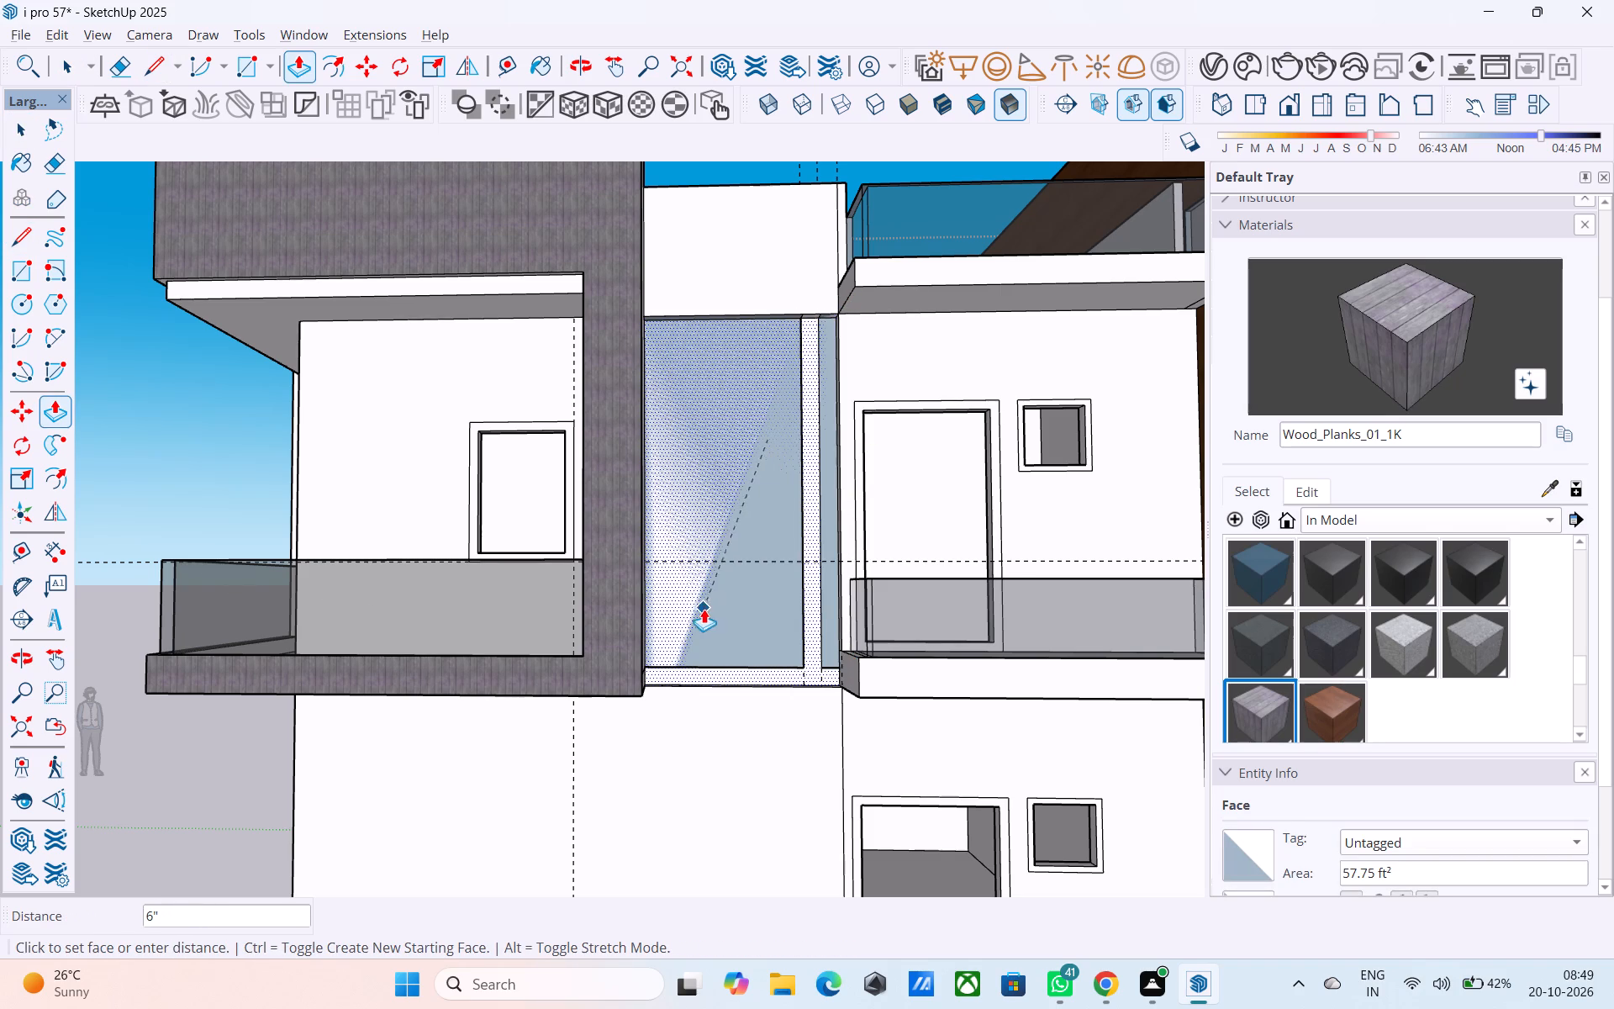
pyautogui.moveTo(694, 605); pyautogui.dragTo(586, 647, button='middle')
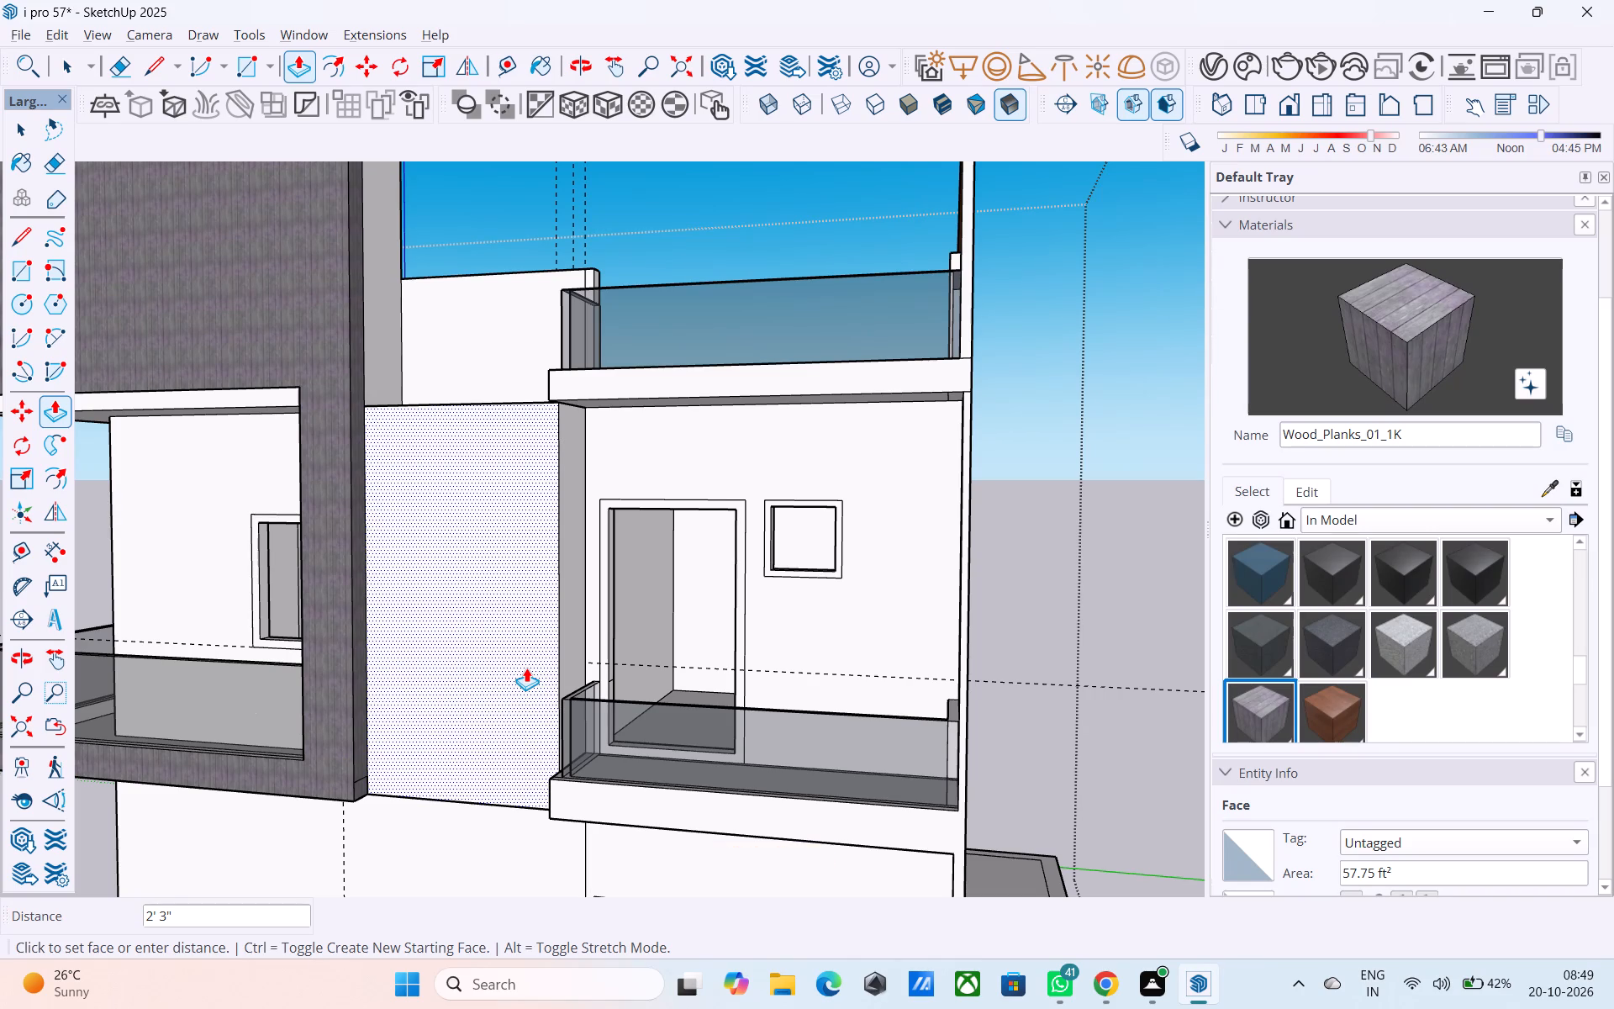
pyautogui.moveTo(526, 668); pyautogui.dragTo(789, 591, button='middle')
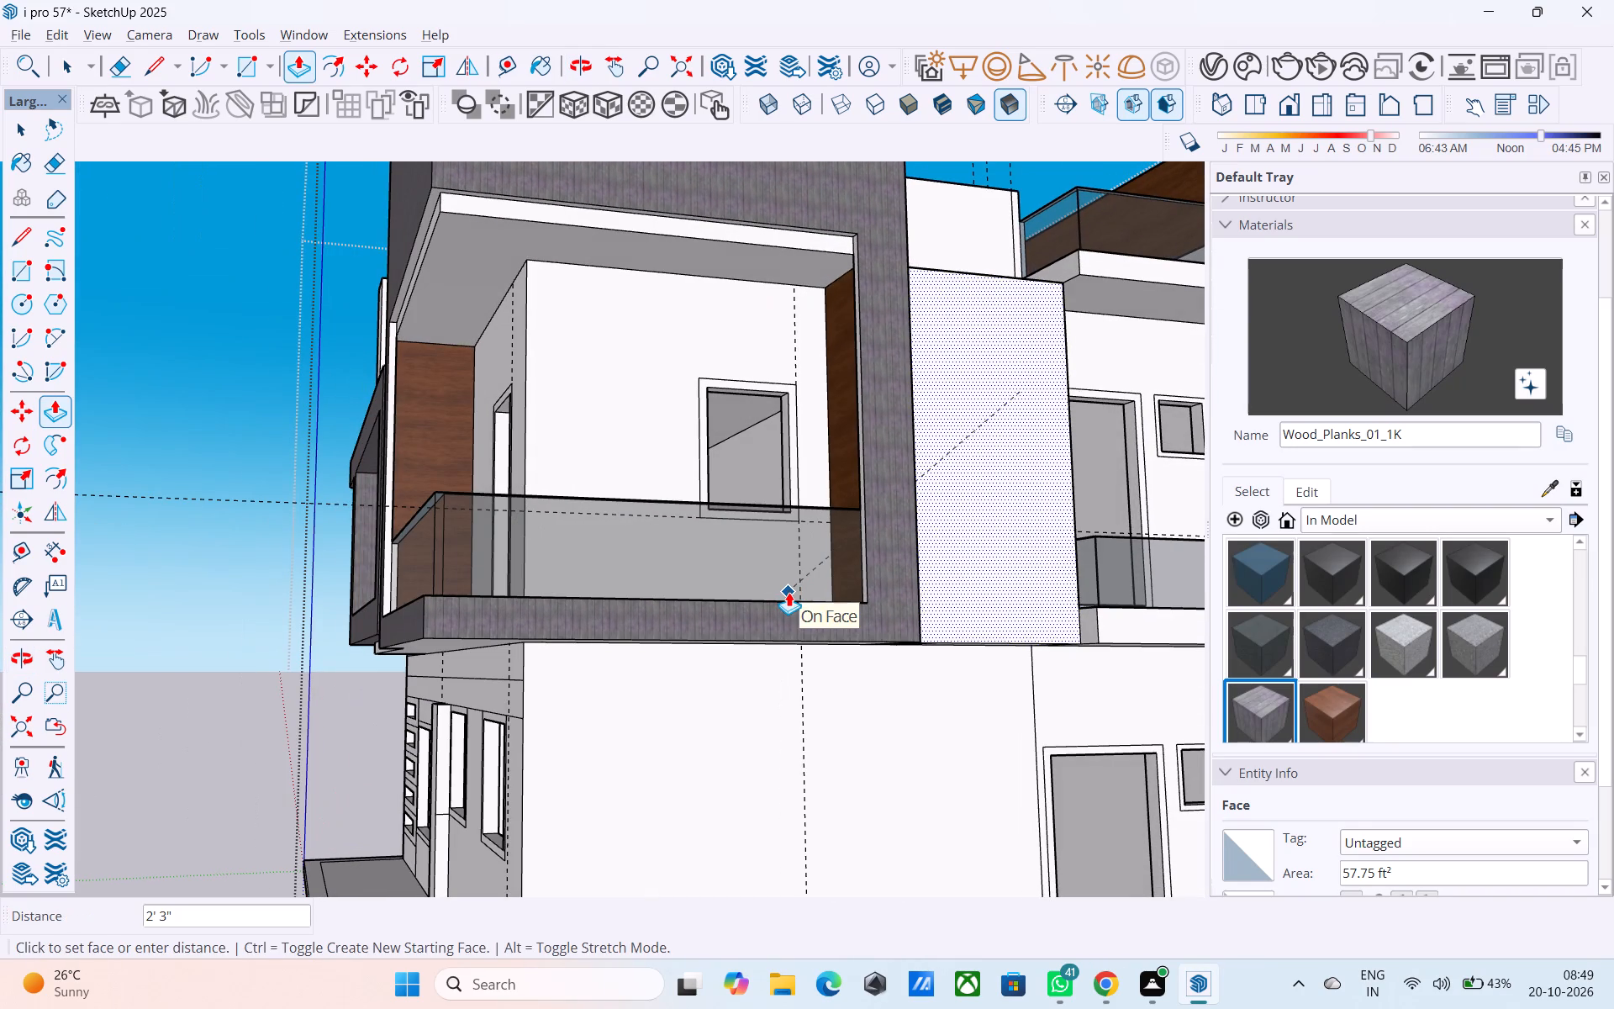
pyautogui.write("1.5'")
pyautogui.press('Return')
# Erase the leftover edges across the underside of the projecting wall strip so the soffit is one clean face.
pyautogui.scroll(-4, 789, 592)
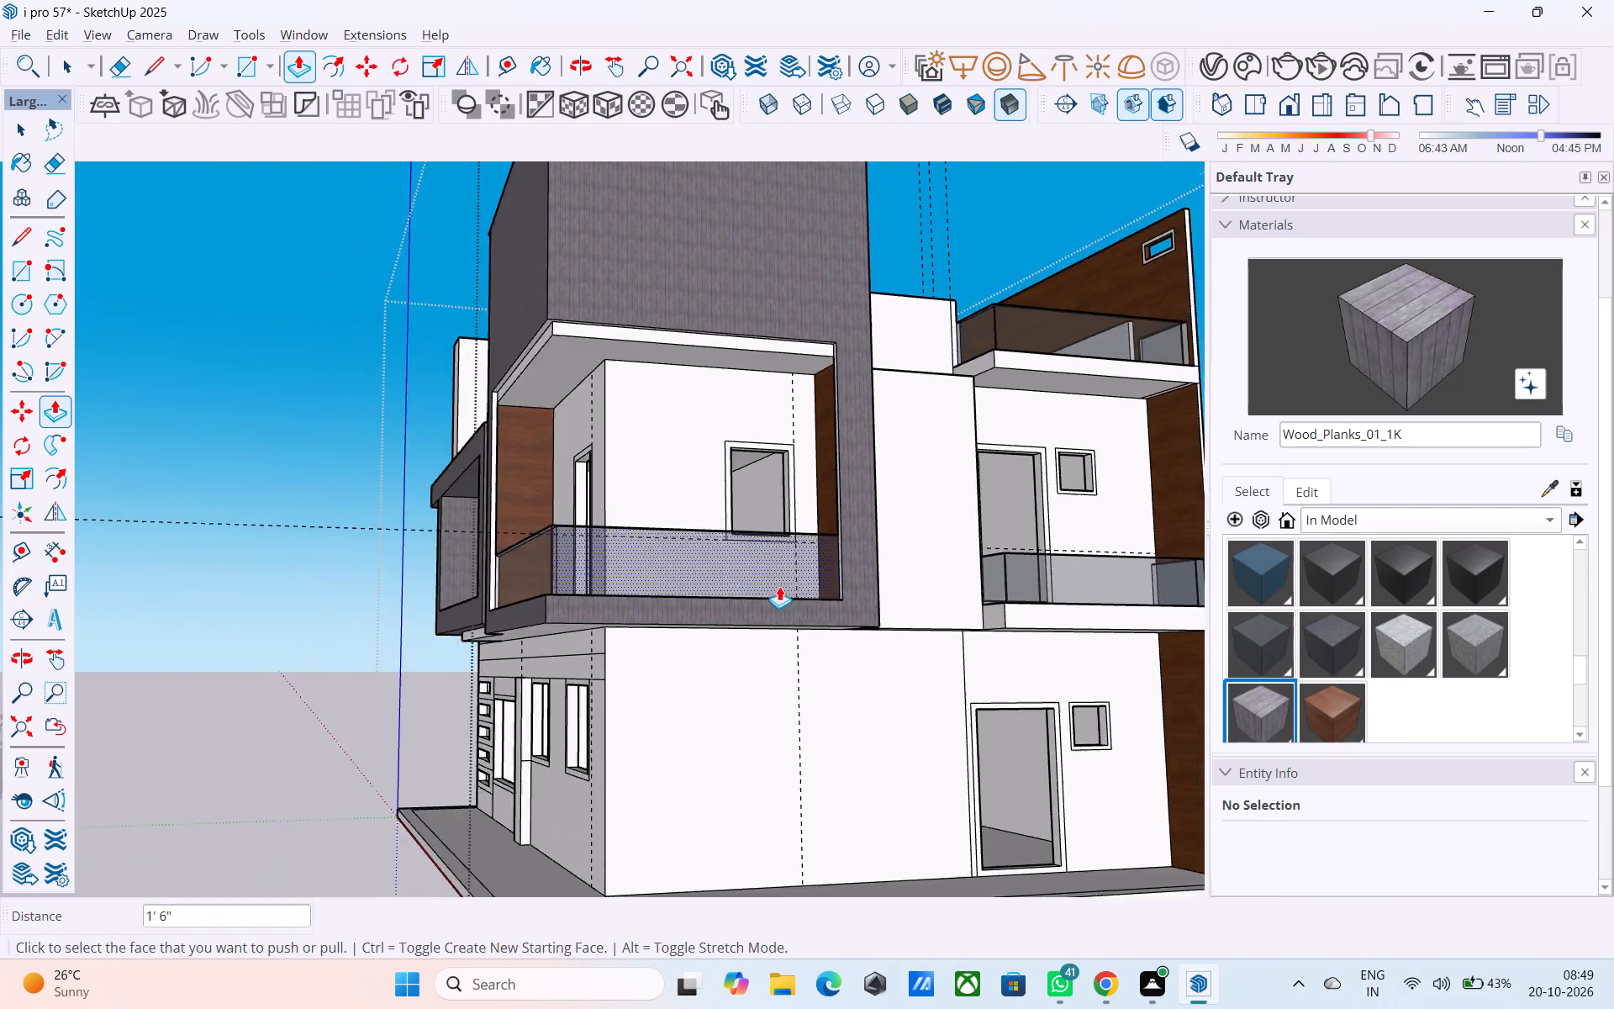
pyautogui.moveTo(755, 568); pyautogui.dragTo(691, 466, button='middle')
pyautogui.scroll(-4, 635, 487)
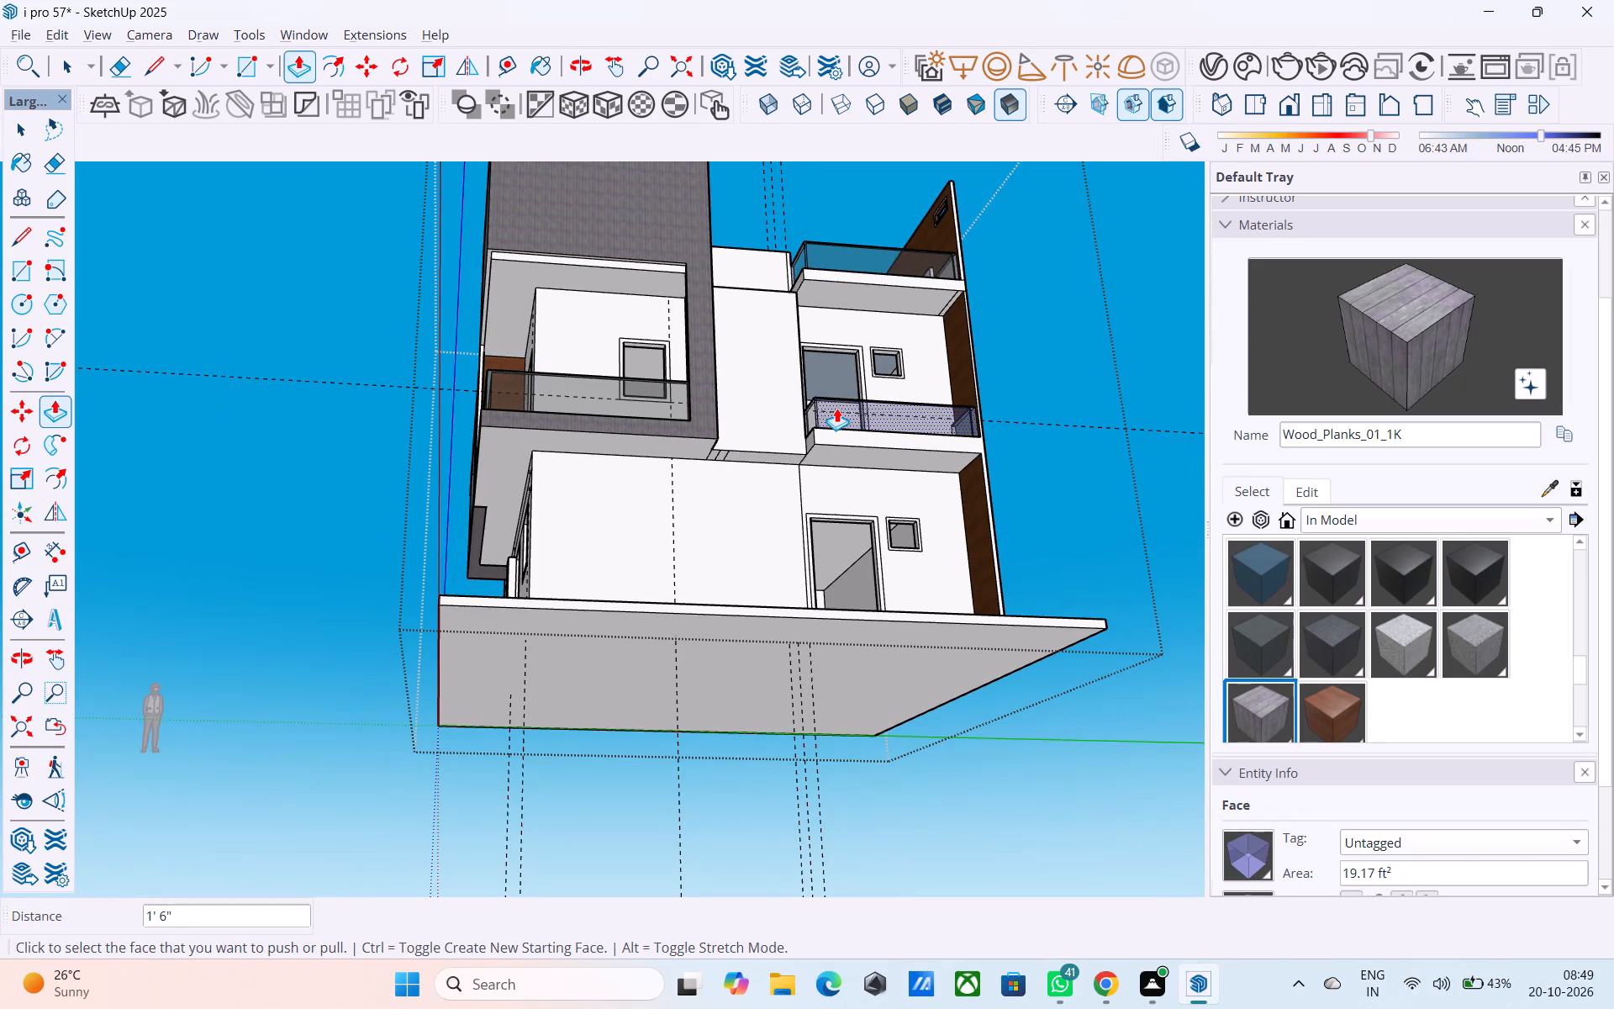
pyautogui.scroll(3, 836, 407)
pyautogui.moveTo(831, 405); pyautogui.dragTo(810, 374, button='middle')
pyautogui.scroll(4, 752, 415)
pyautogui.scroll(3, 660, 434)
pyautogui.press('e')
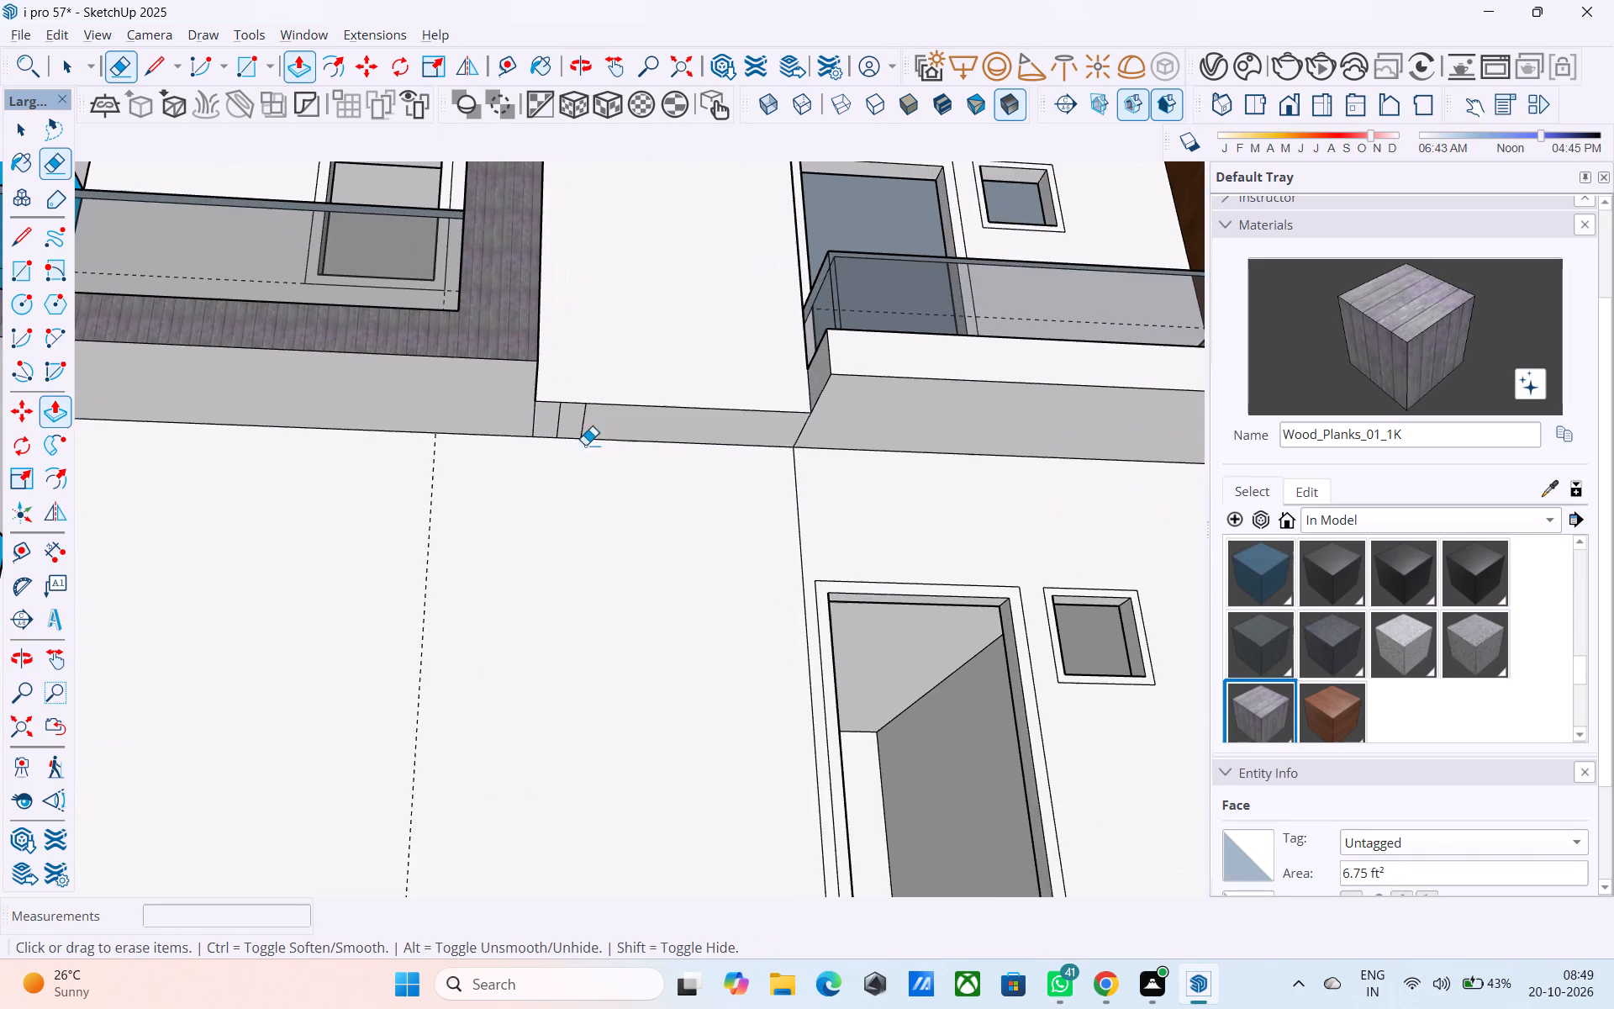
pyautogui.scroll(4, 578, 437)
pyautogui.moveTo(607, 412); pyautogui.dragTo(530, 408)
pyautogui.moveTo(529, 409); pyautogui.dragTo(479, 410)
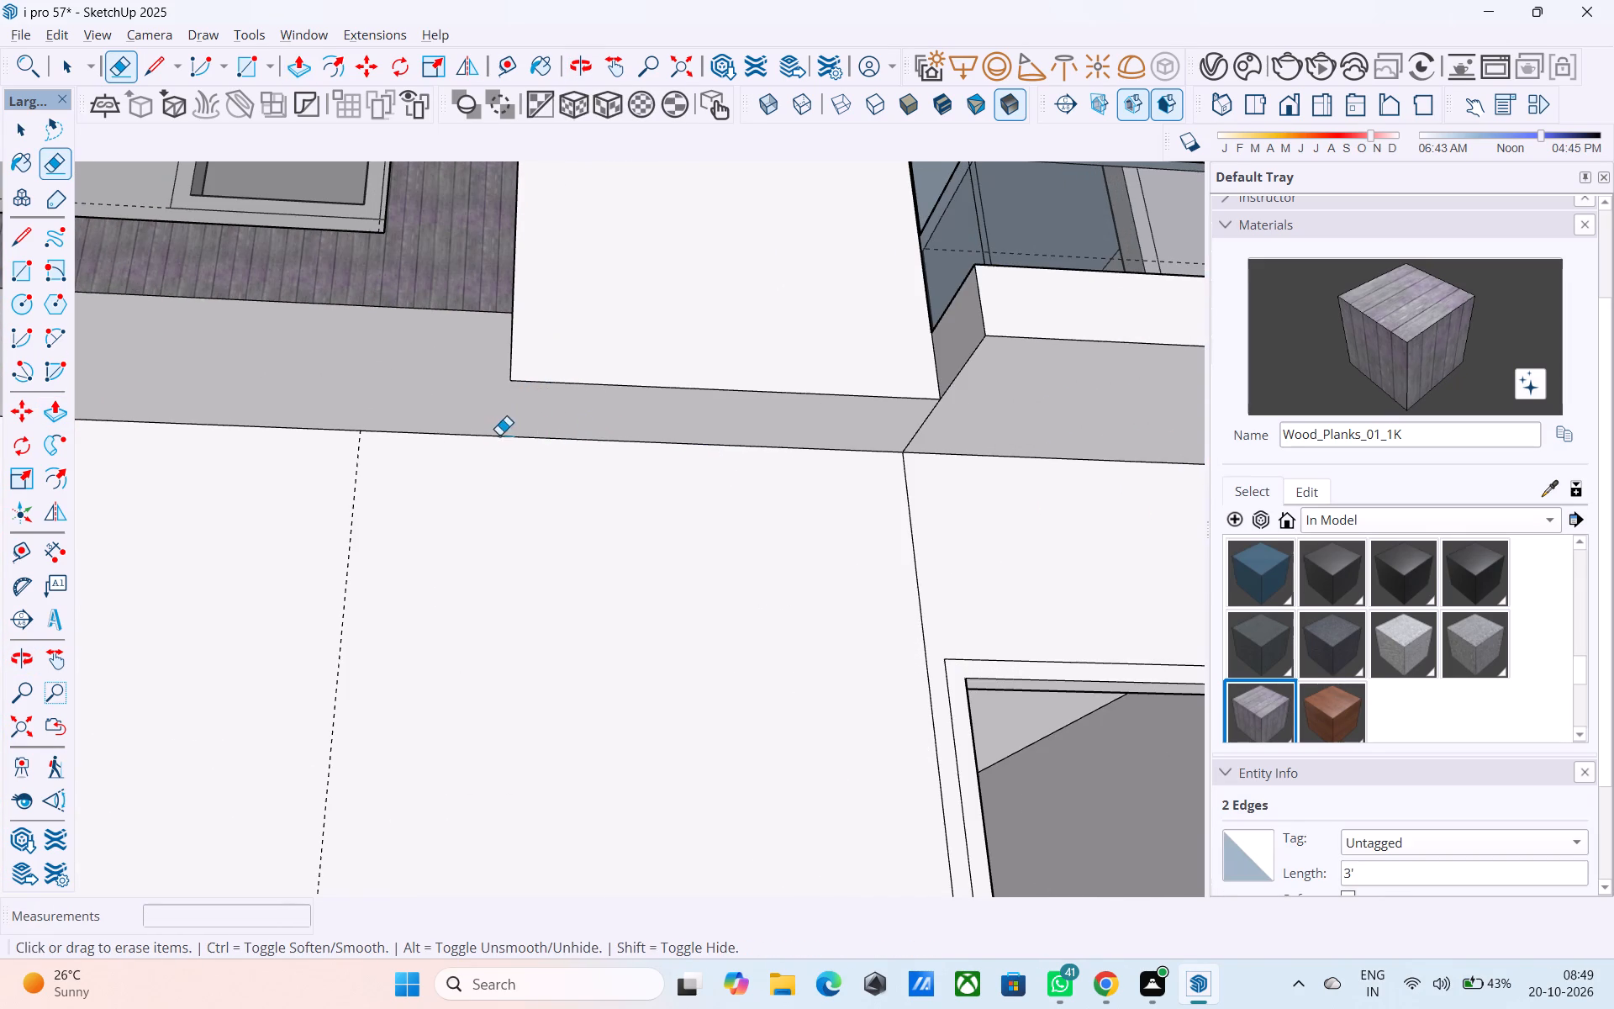
# Erase the leftover short edges on the ledge at the top of the projecting wall strip.
pyautogui.scroll(-15, 508, 440)
pyautogui.moveTo(572, 413); pyautogui.dragTo(577, 660, button='middle')
pyautogui.scroll(4, 561, 624)
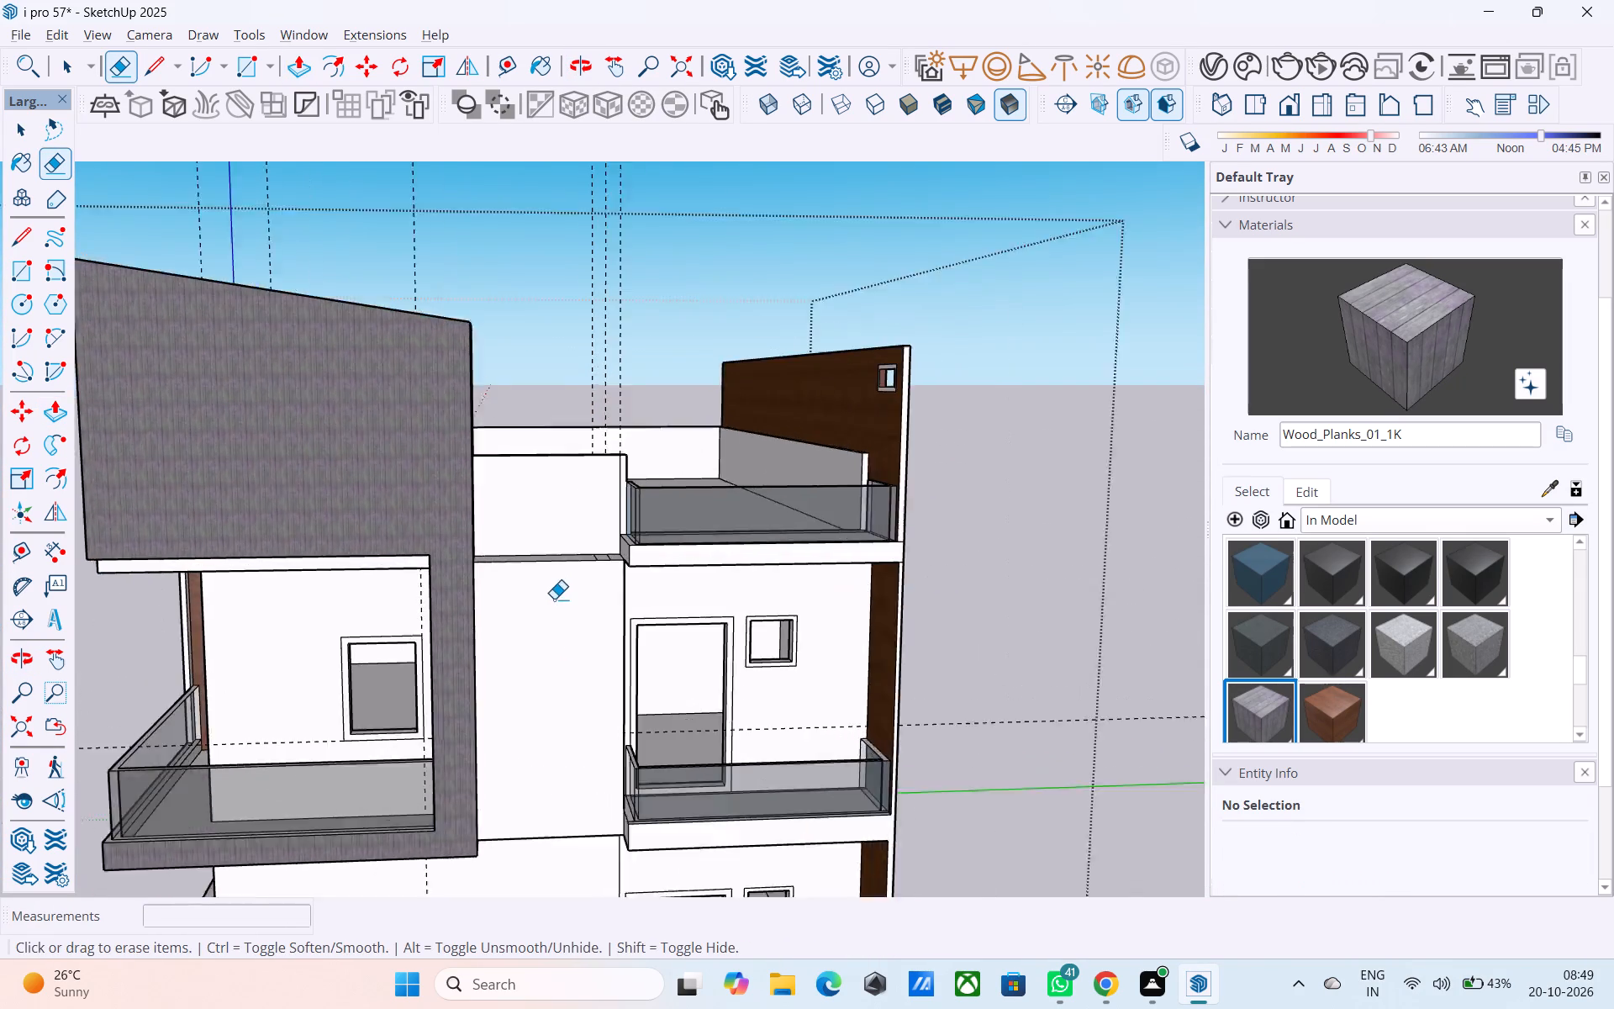
pyautogui.scroll(2, 554, 599)
pyautogui.moveTo(588, 580); pyautogui.dragTo(591, 665, button='middle')
pyautogui.scroll(7, 598, 674)
pyautogui.moveTo(641, 673); pyautogui.dragTo(633, 672)
pyautogui.moveTo(620, 674); pyautogui.dragTo(593, 677)
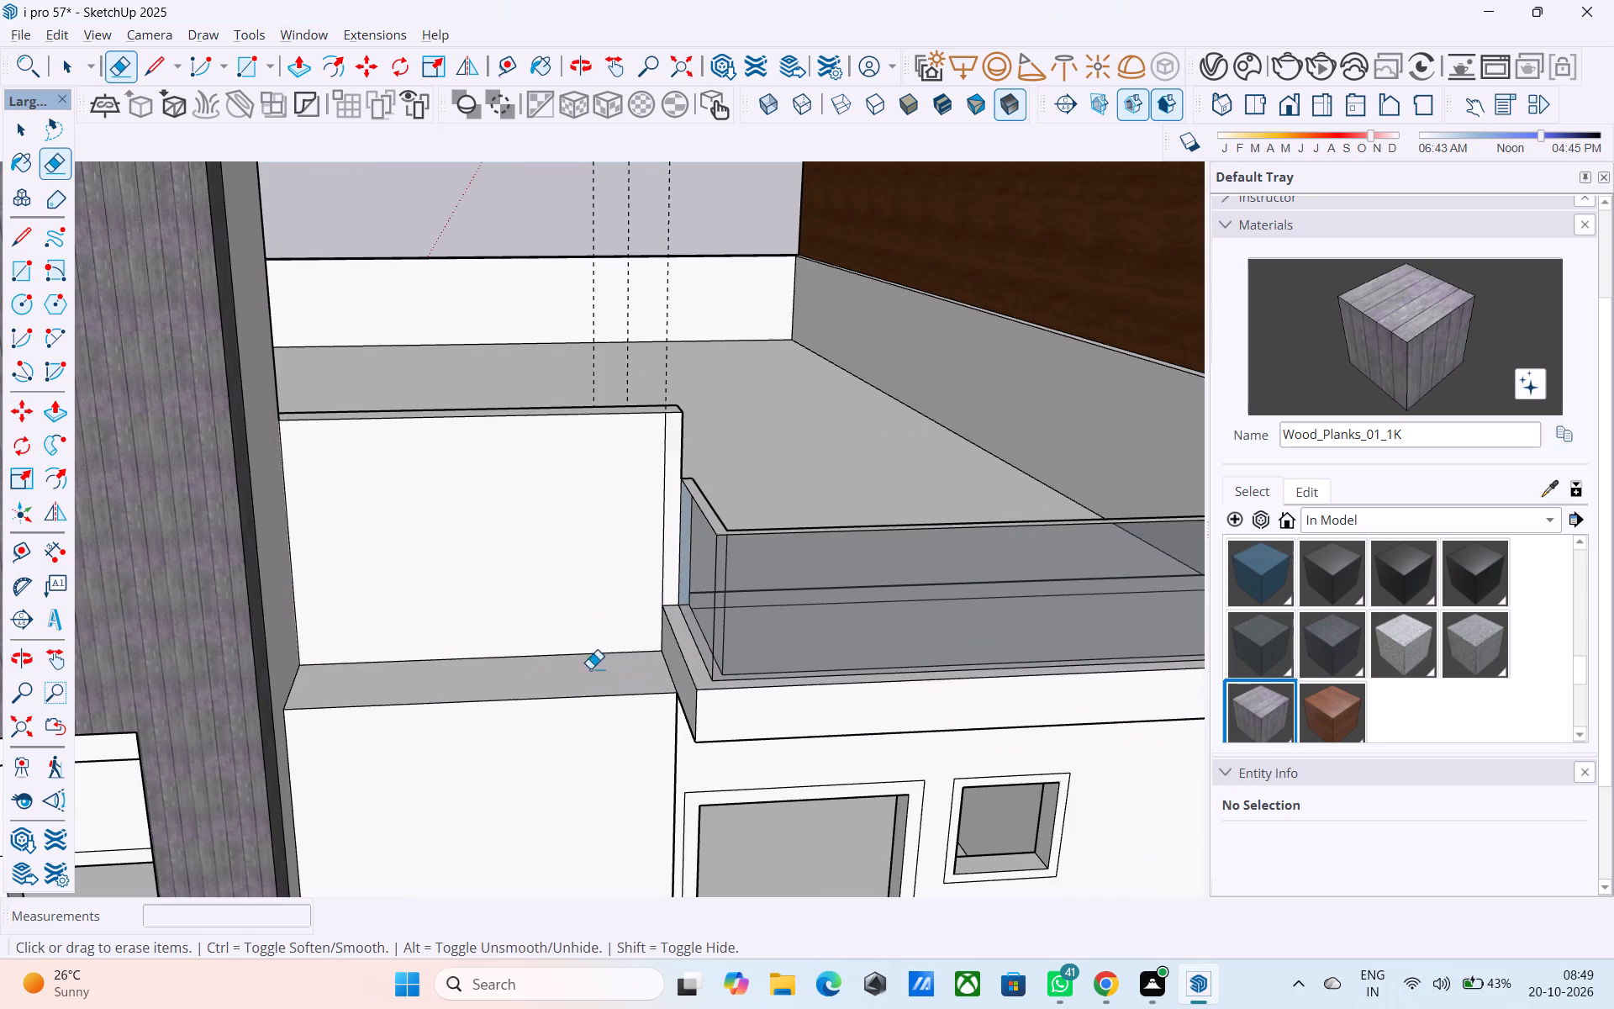
# Draw a 3' by 4' window rectangle on the face of the projecting wall strip.
pyautogui.scroll(-5, 576, 515)
pyautogui.scroll(1, 564, 469)
pyautogui.scroll(-5, 563, 456)
pyautogui.scroll(1, 554, 339)
pyautogui.scroll(-2, 554, 339)
pyautogui.scroll(5, 579, 541)
pyautogui.moveTo(569, 562); pyautogui.dragTo(538, 517, button='middle')
pyautogui.moveTo(537, 518); pyautogui.dragTo(520, 508, button='middle')
pyautogui.moveTo(494, 529); pyautogui.dragTo(524, 502, button='middle')
pyautogui.press('r')
pyautogui.moveTo(528, 507); pyautogui.dragTo(495, 480, button='middle')
pyautogui.moveTo(512, 487); pyautogui.dragTo(537, 480, button='middle')
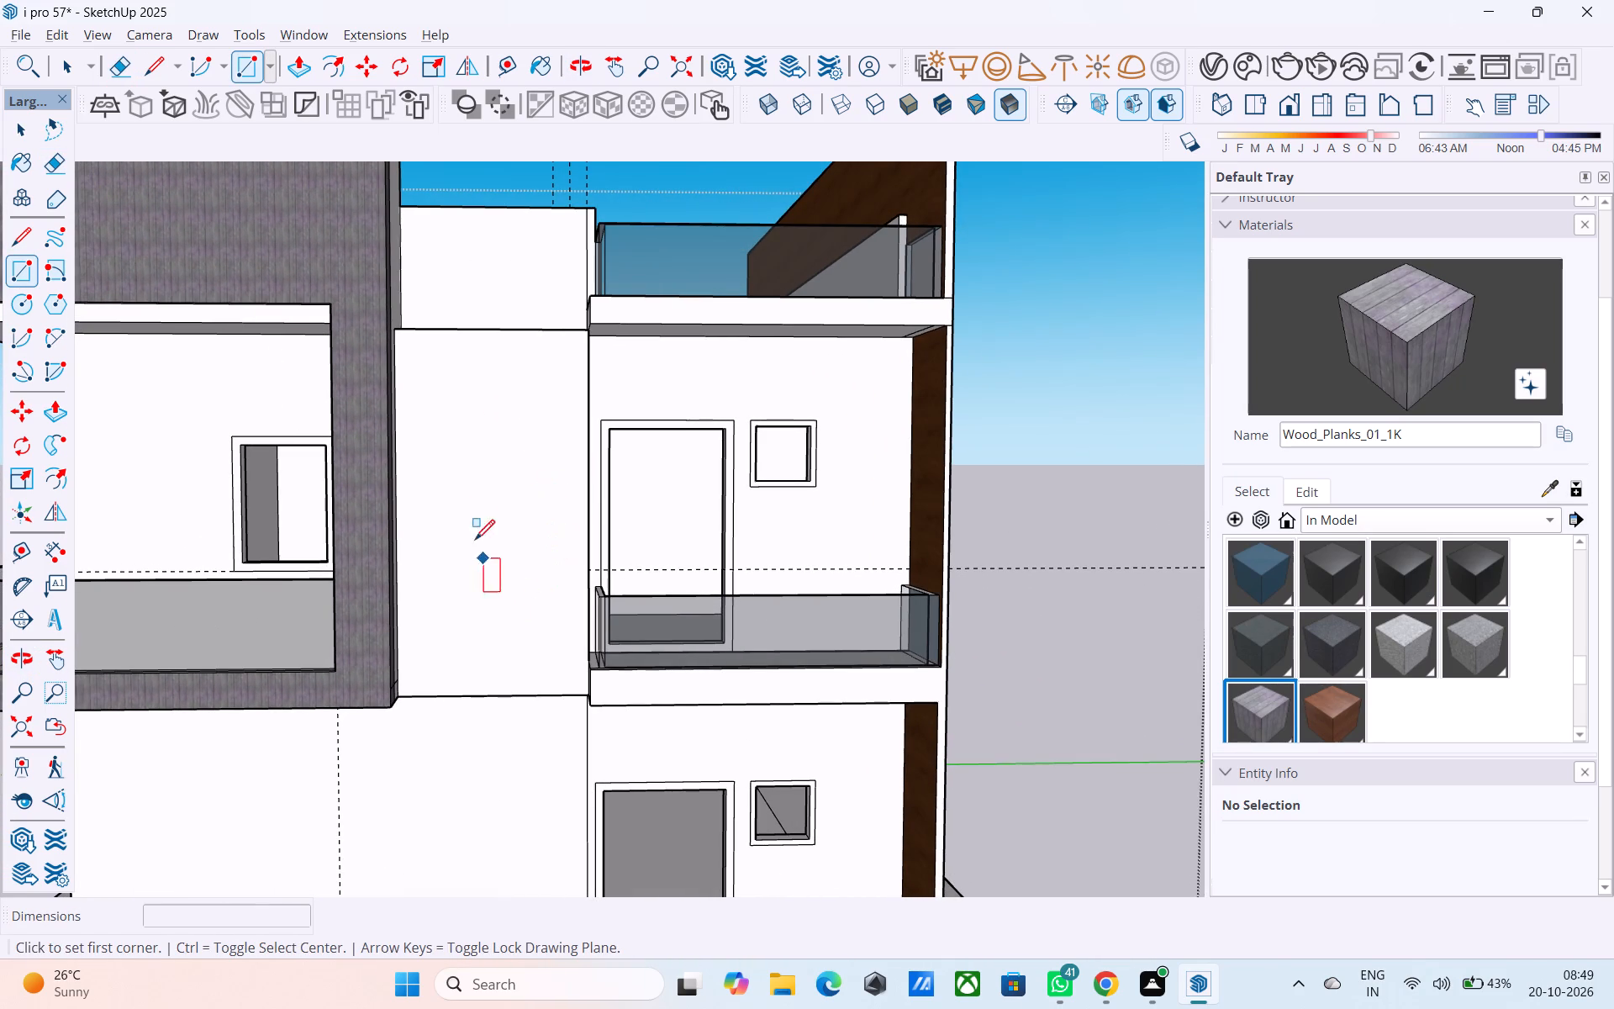
pyautogui.click(463, 433)
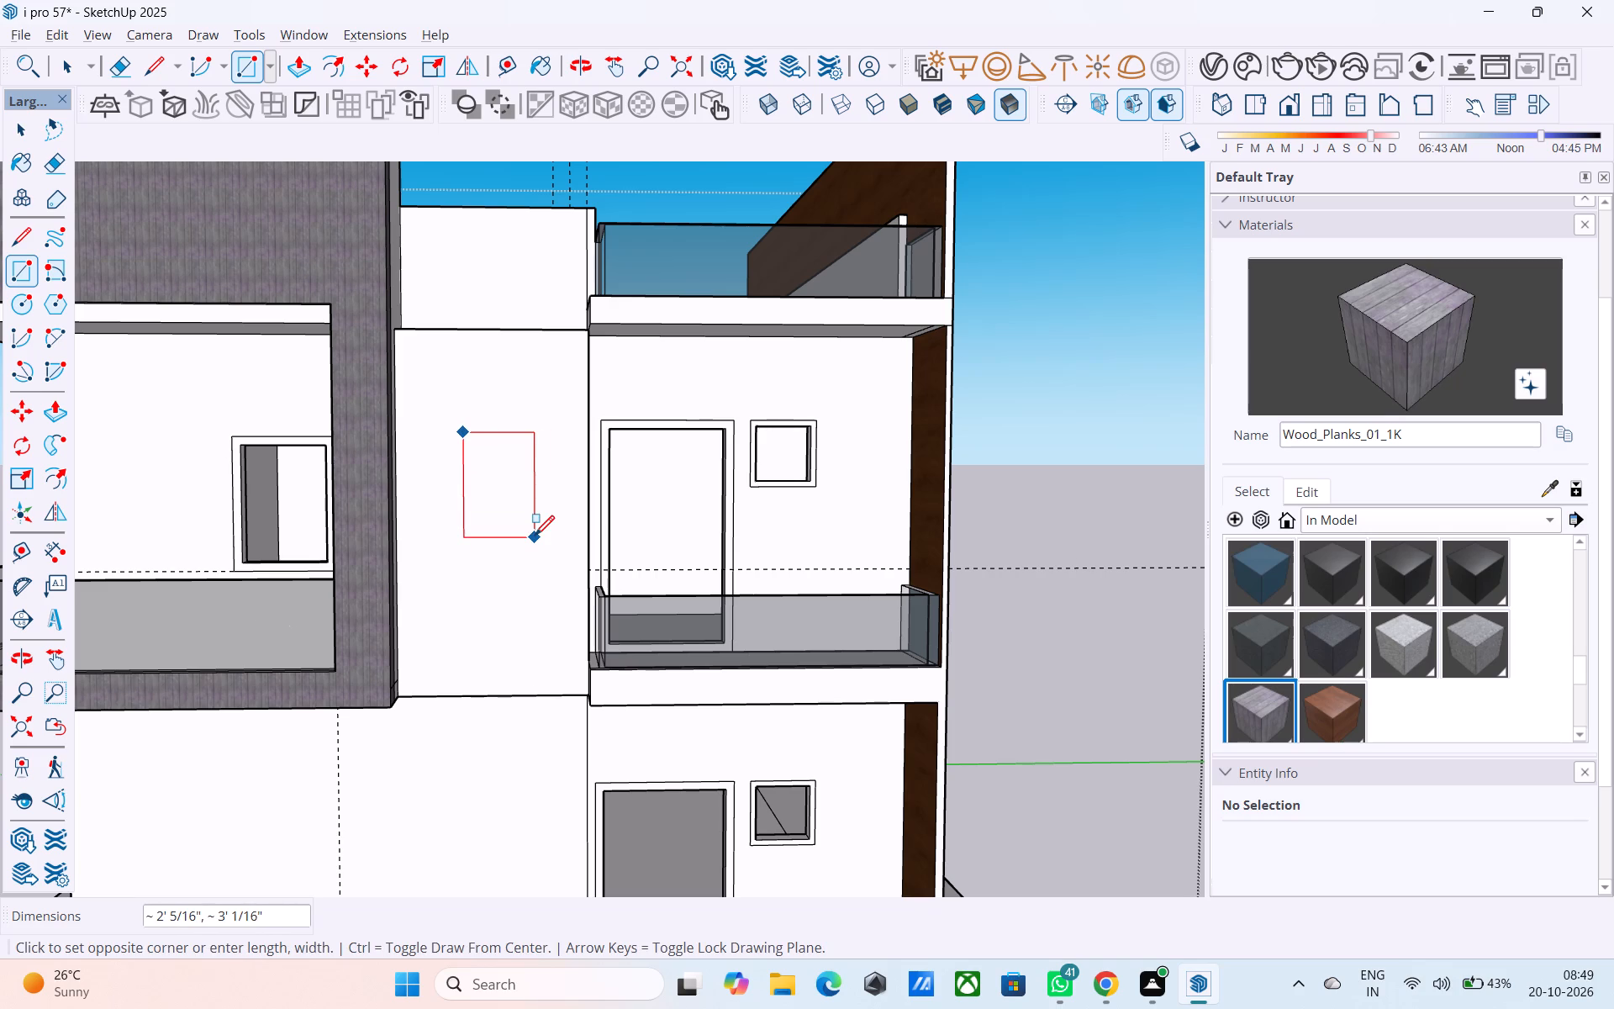
pyautogui.press('r')
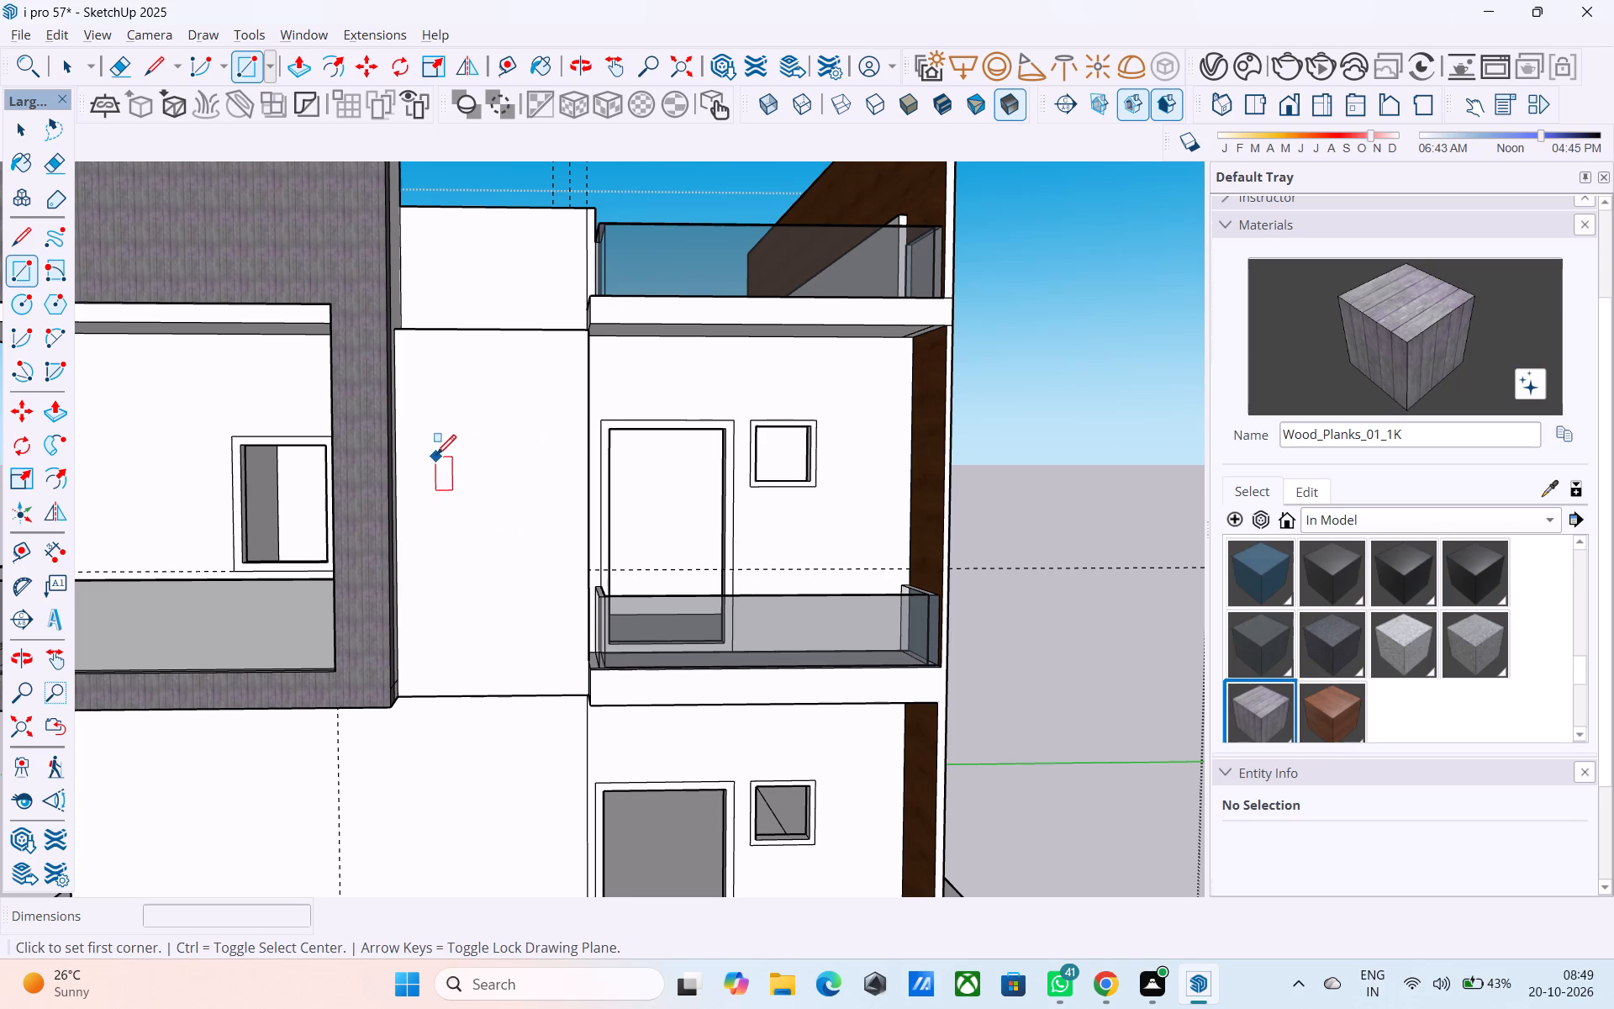
pyautogui.click(439, 446)
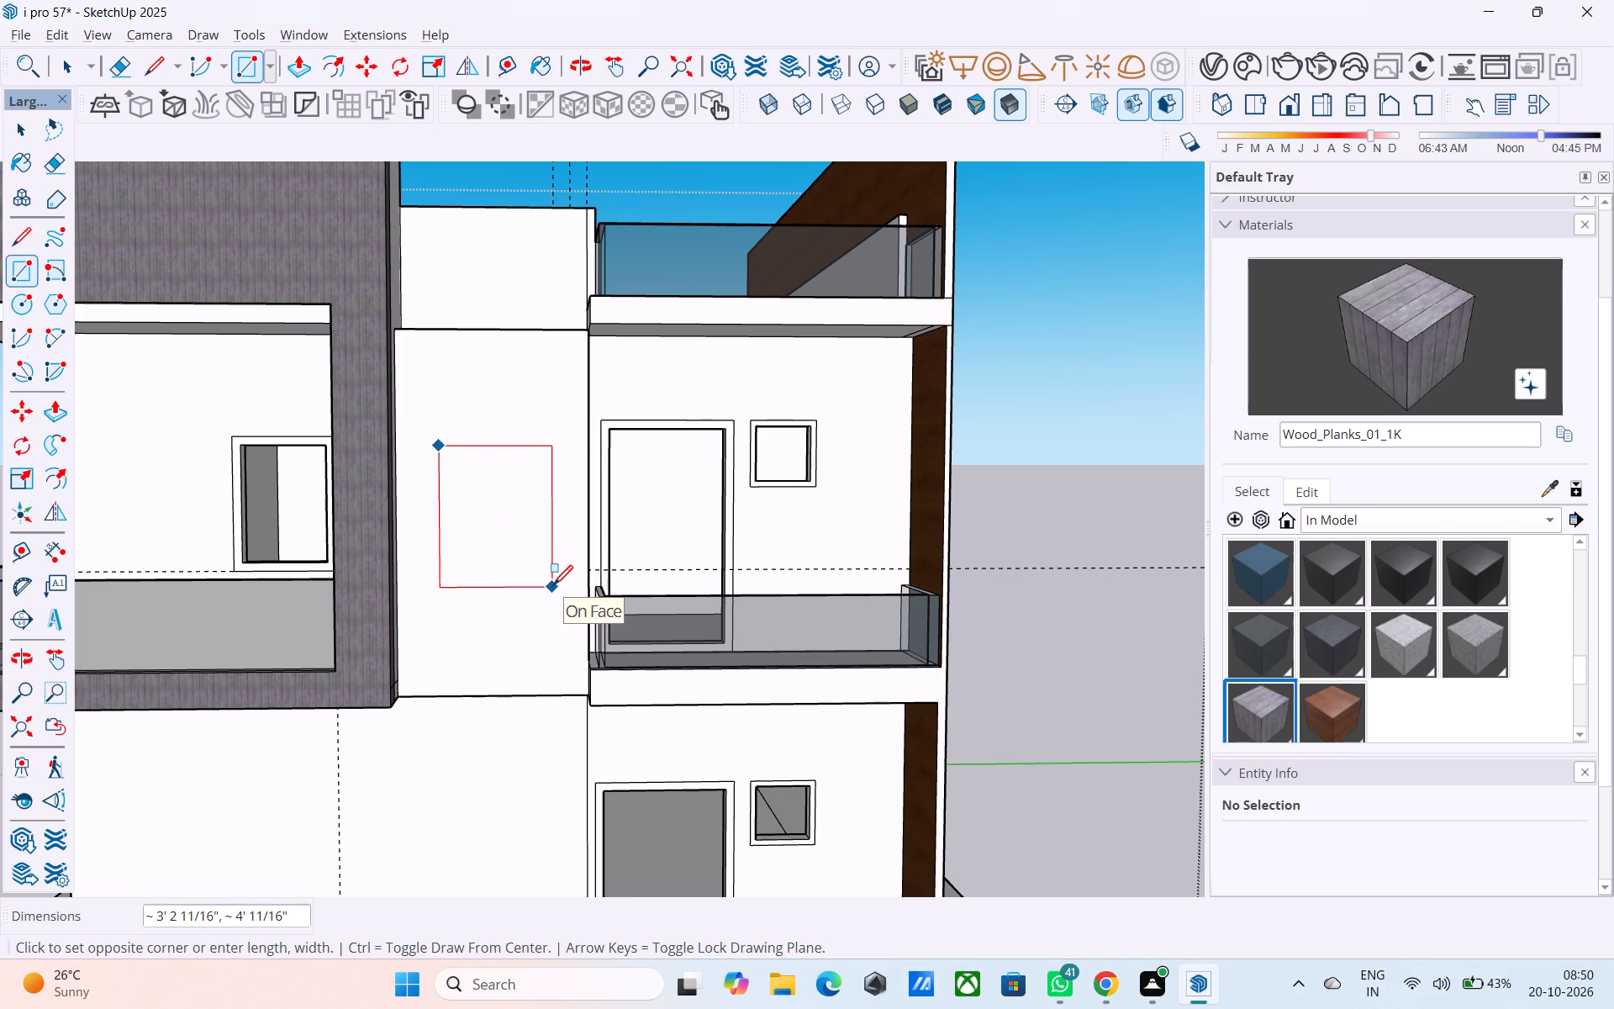
pyautogui.write("3'")
pyautogui.write(",4'")
pyautogui.press('Return')
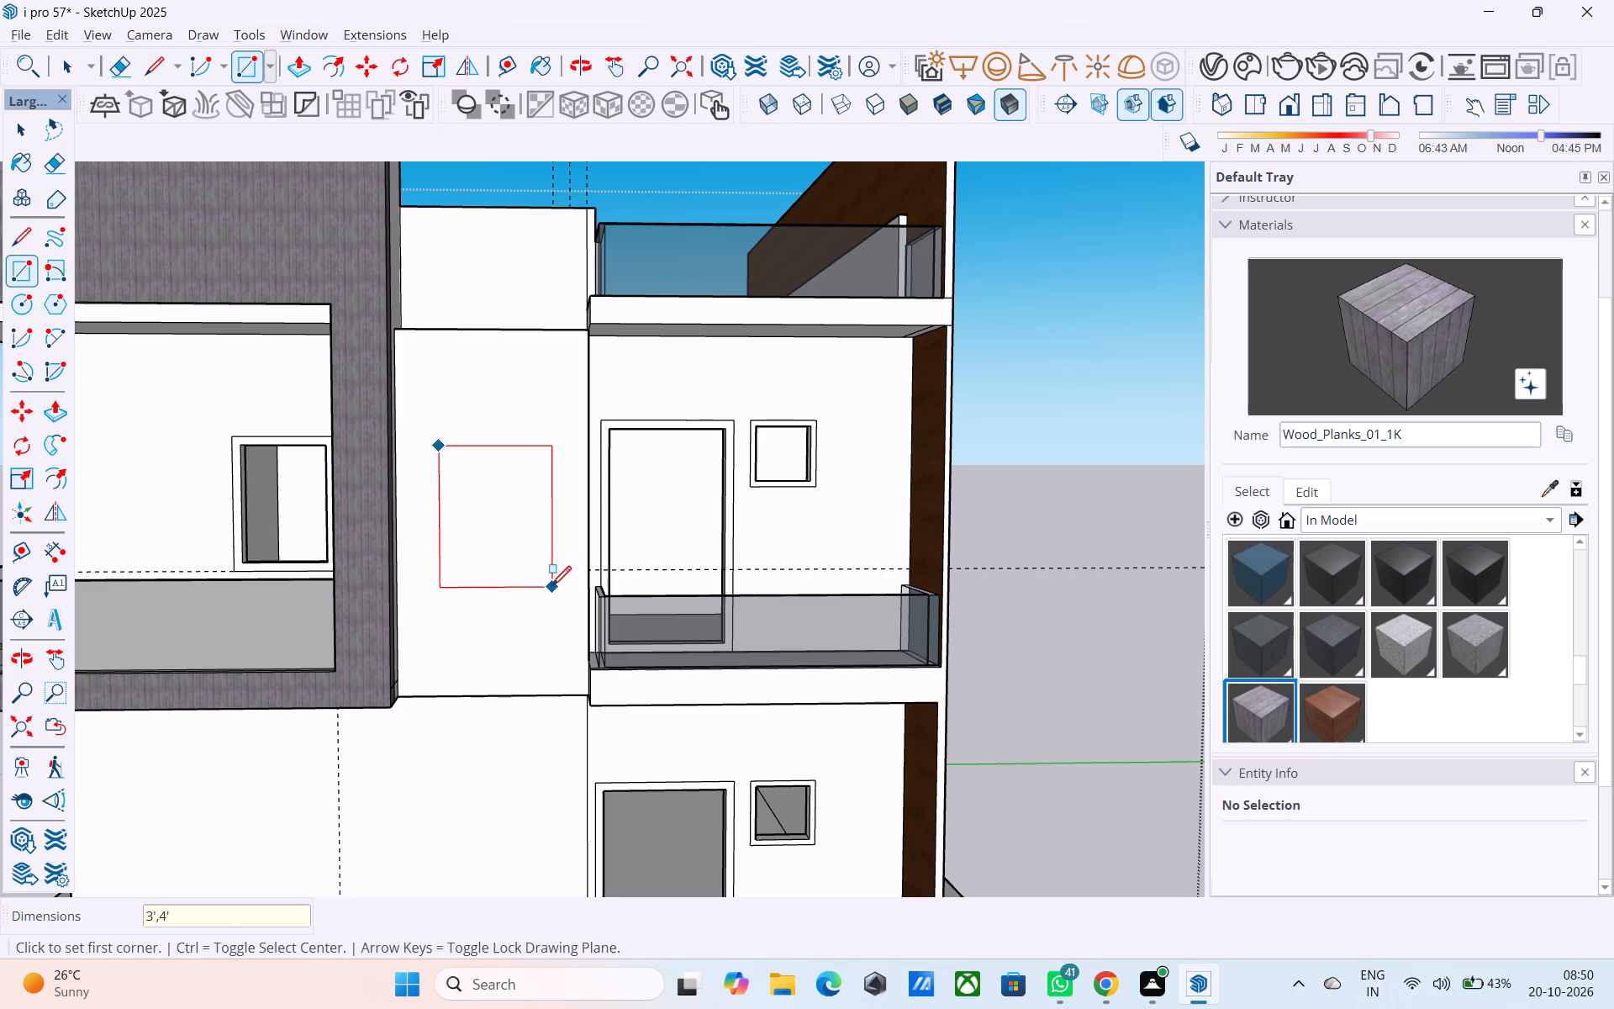
# Offset the window rectangle inward by 2" to form its frame.
pyautogui.press('space')
pyautogui.click(504, 554)
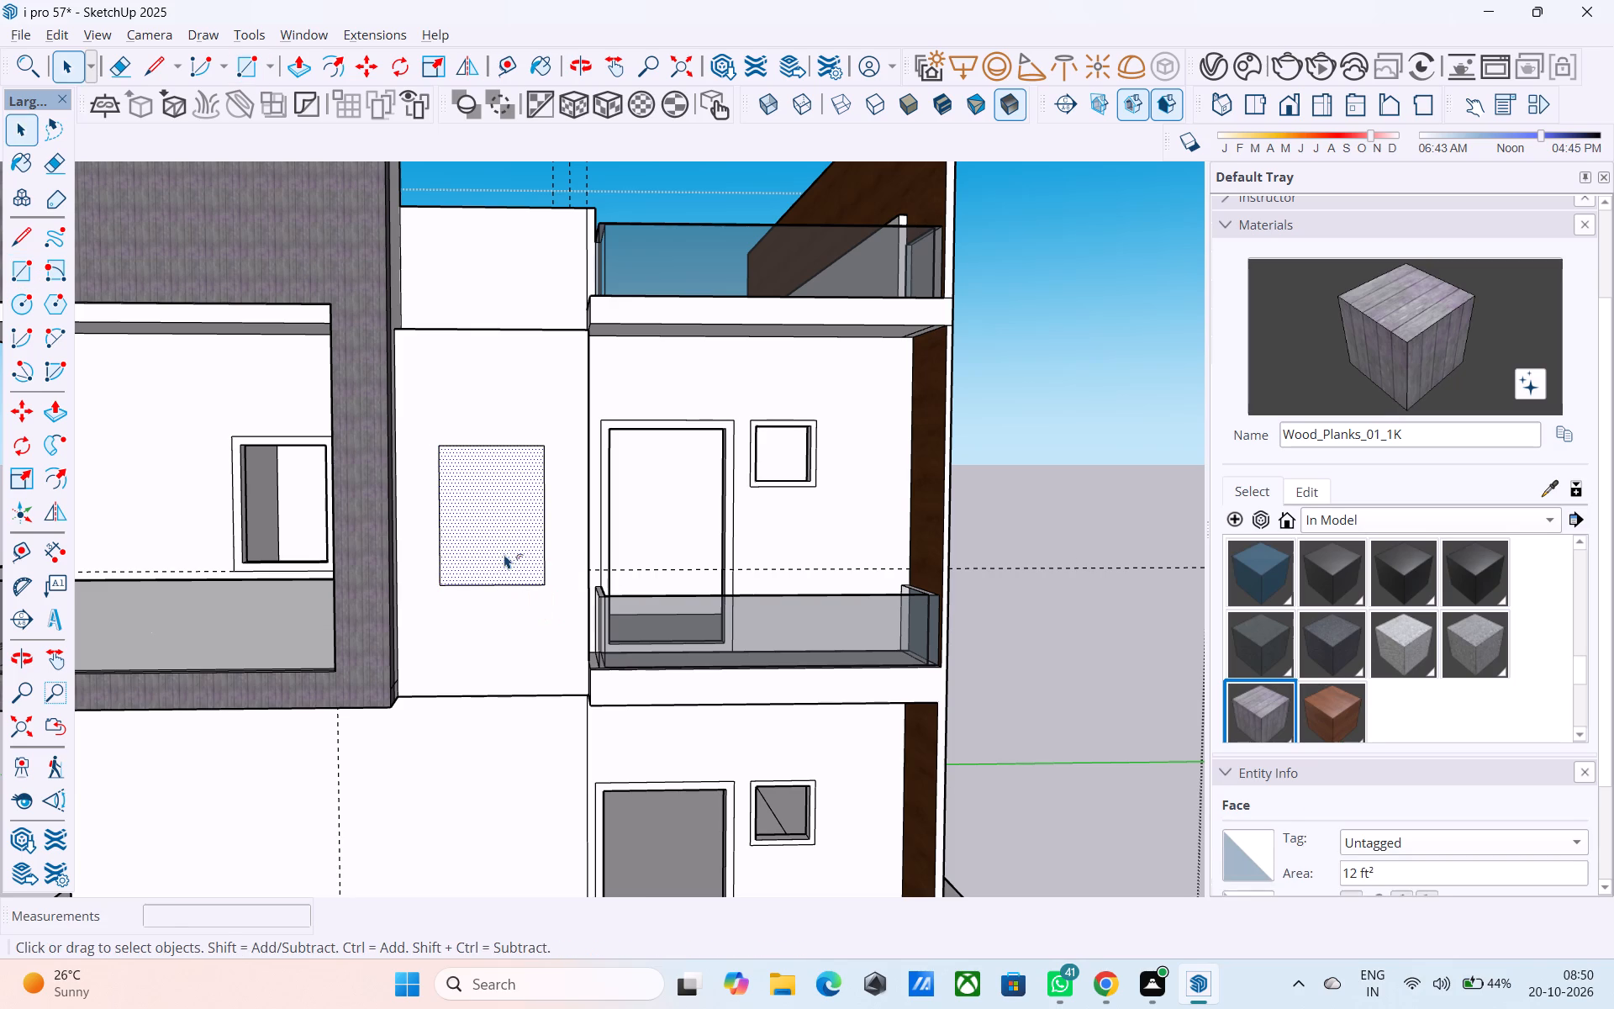
pyautogui.press('f')
pyautogui.click(504, 553)
pyautogui.write('2"')
pyautogui.press('Return')
# Push/Pull the window's inner panel 2' into the projecting wall strip.
pyautogui.press('space')
pyautogui.click(496, 542)
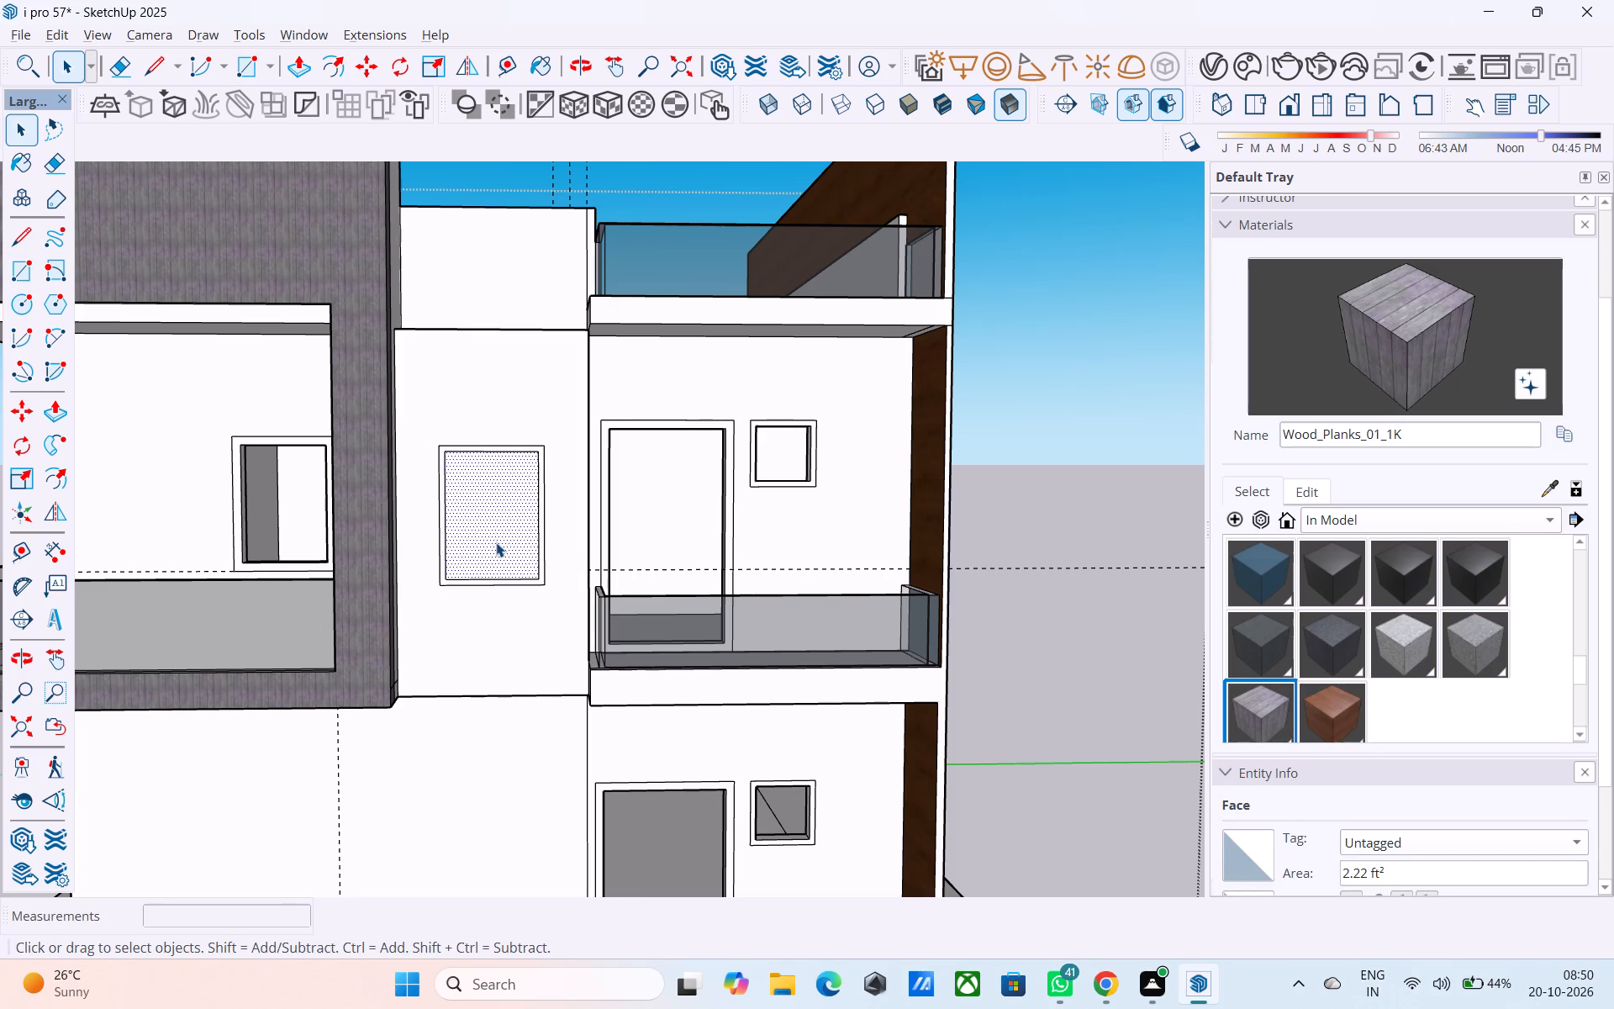
pyautogui.press('p')
pyautogui.click(496, 542)
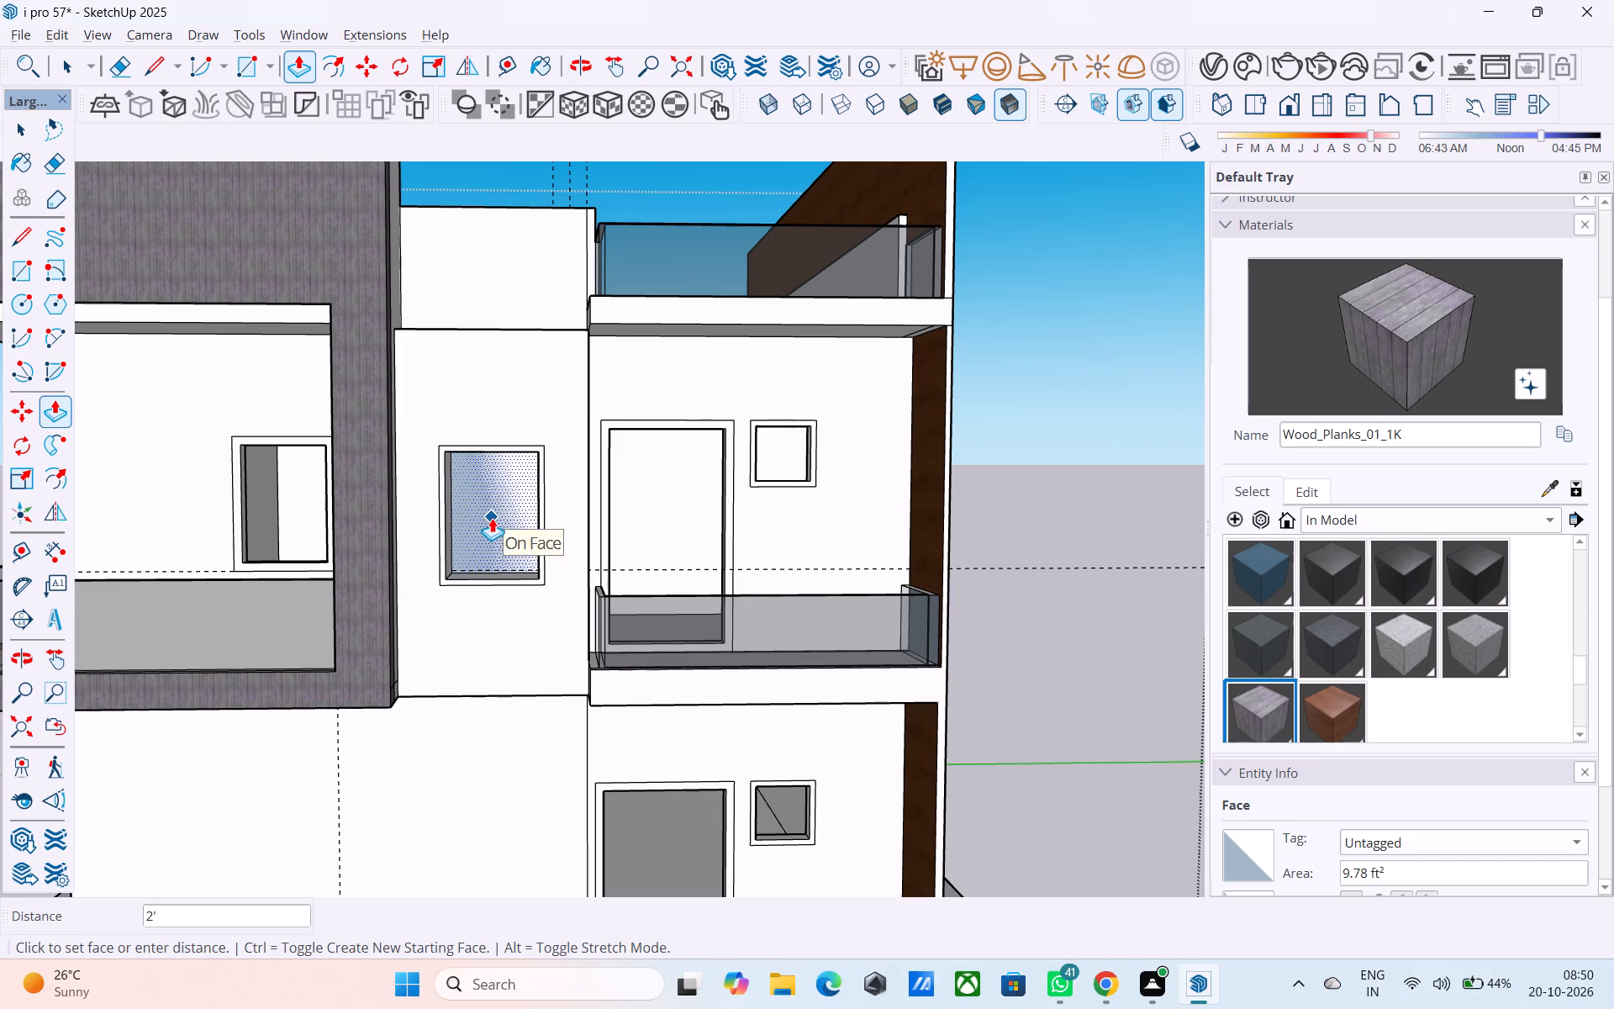
pyautogui.click(492, 516)
# Save the house model.
pyautogui.moveTo(492, 517); pyautogui.dragTo(541, 487, button='middle')
pyautogui.scroll(2, 541, 487)
pyautogui.scroll(-10, 542, 483)
pyautogui.moveTo(539, 489); pyautogui.dragTo(776, 595, button='middle')
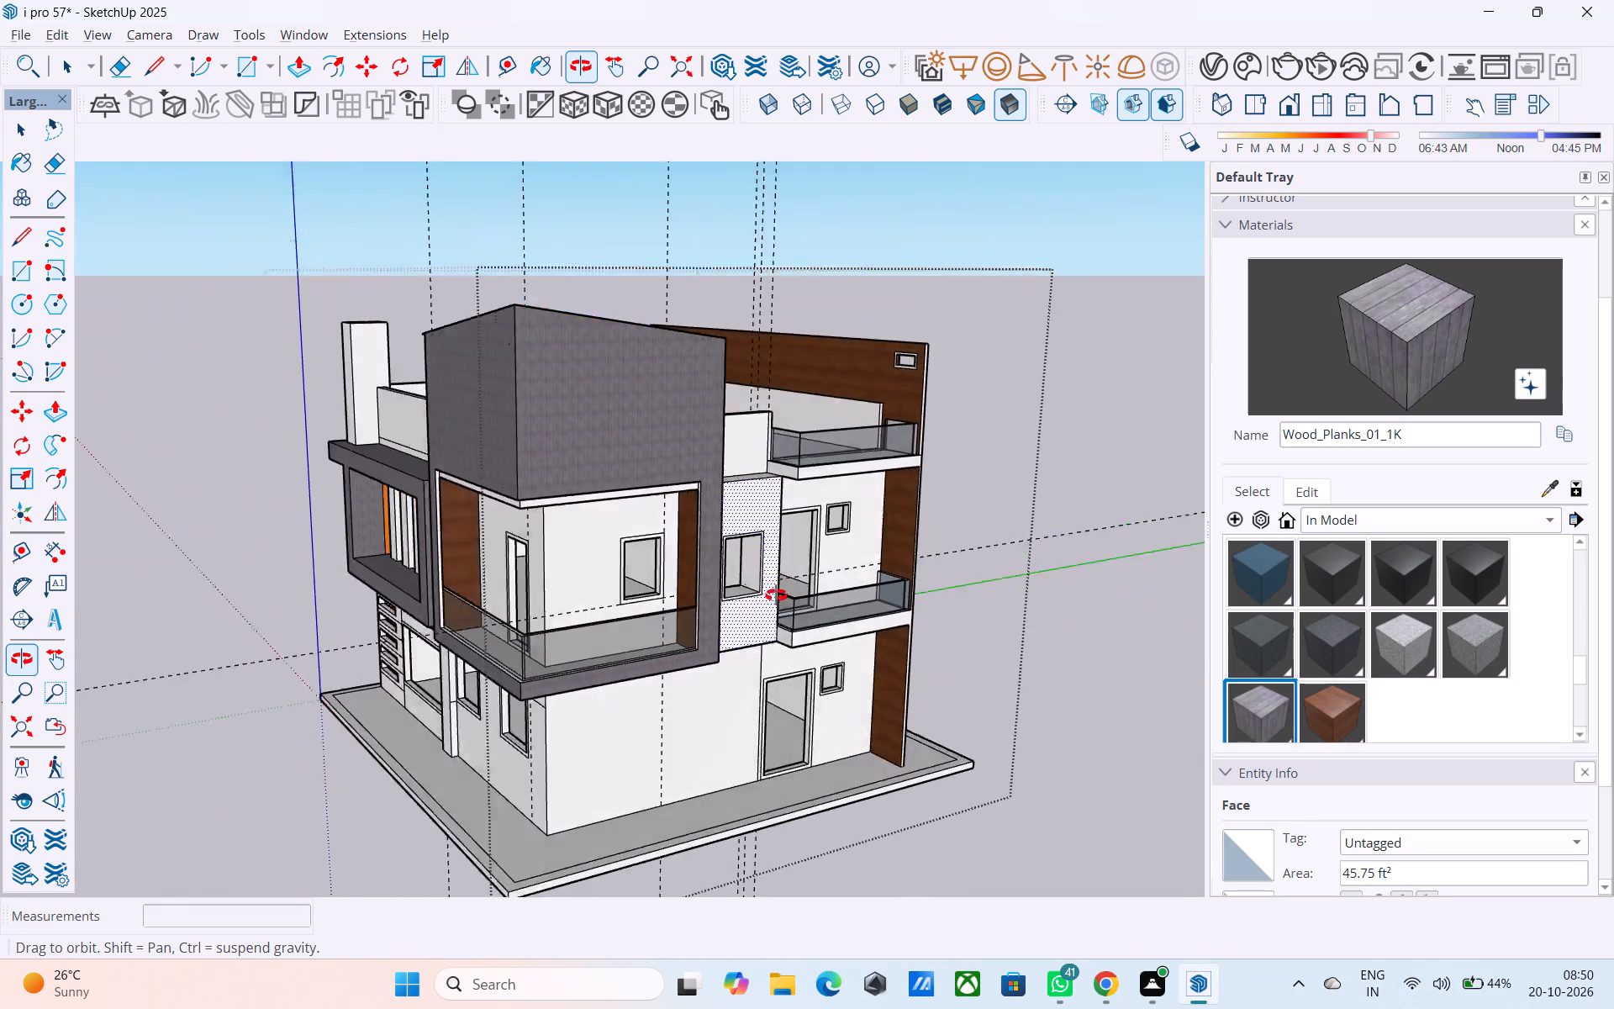
pyautogui.moveTo(776, 595); pyautogui.dragTo(909, 570, button='middle')
pyautogui.hotkey('ctrl', 's')
# Draw a horizontal reference line on the ground-floor side wall, extending from the door frame's upper corner toward the front of the house.
pyautogui.scroll(-5, 485, 552)
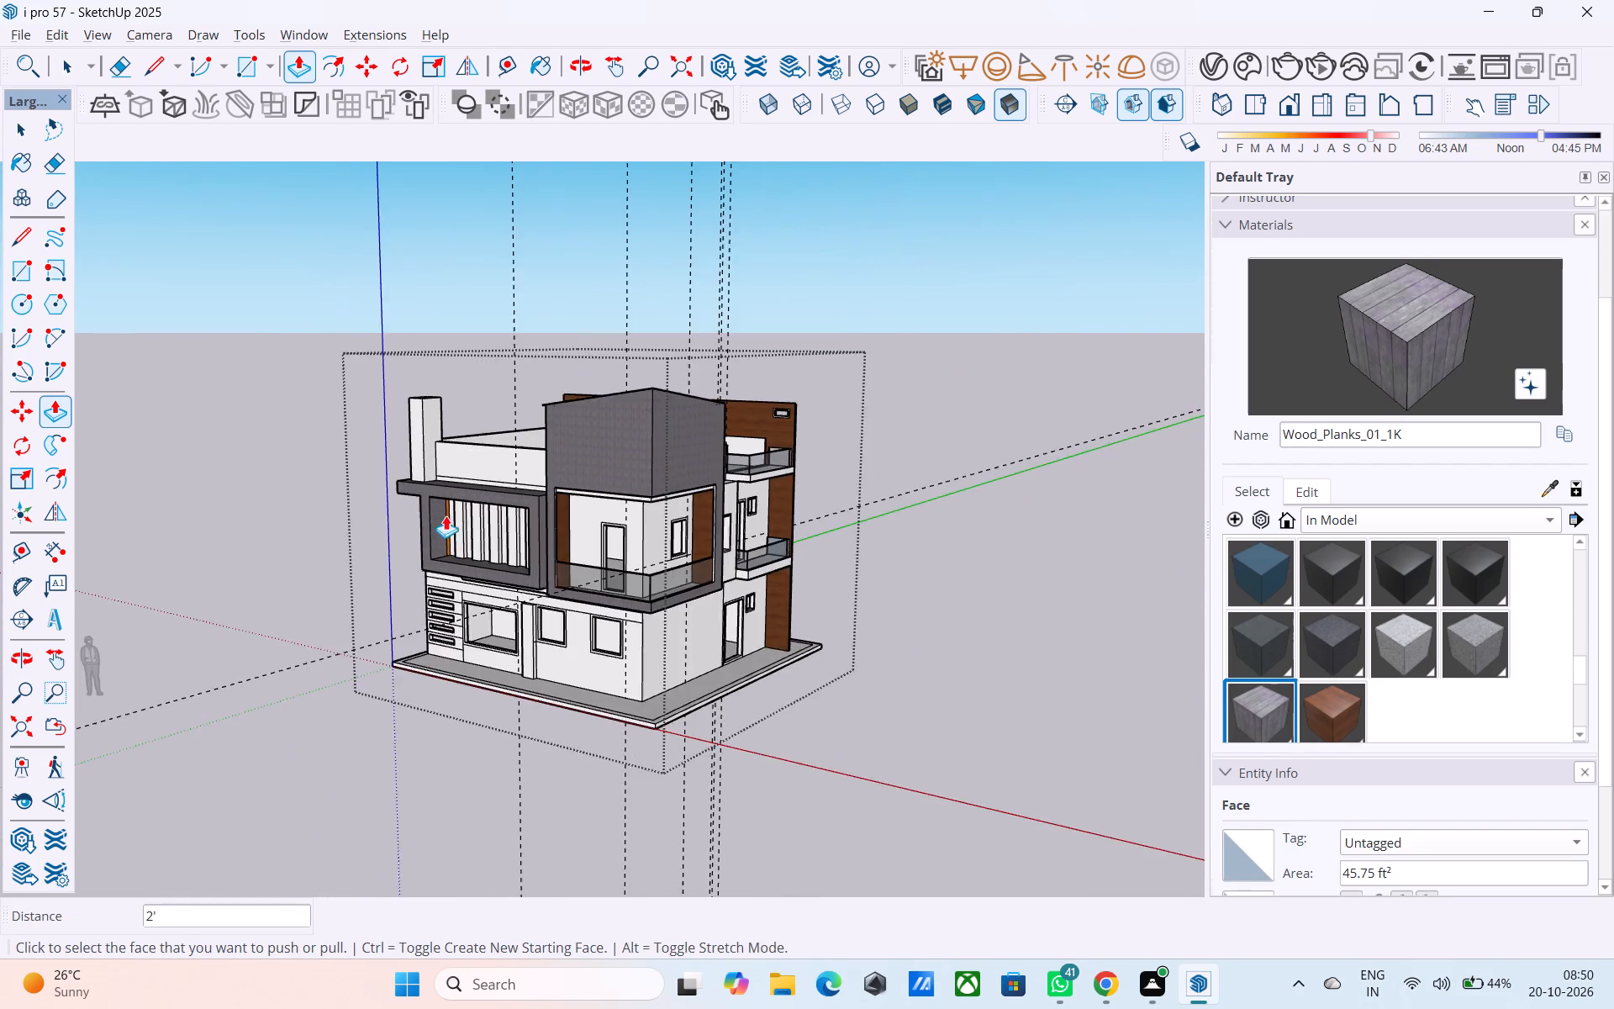
pyautogui.scroll(5, 667, 475)
pyautogui.moveTo(672, 517); pyautogui.dragTo(641, 462, button='middle')
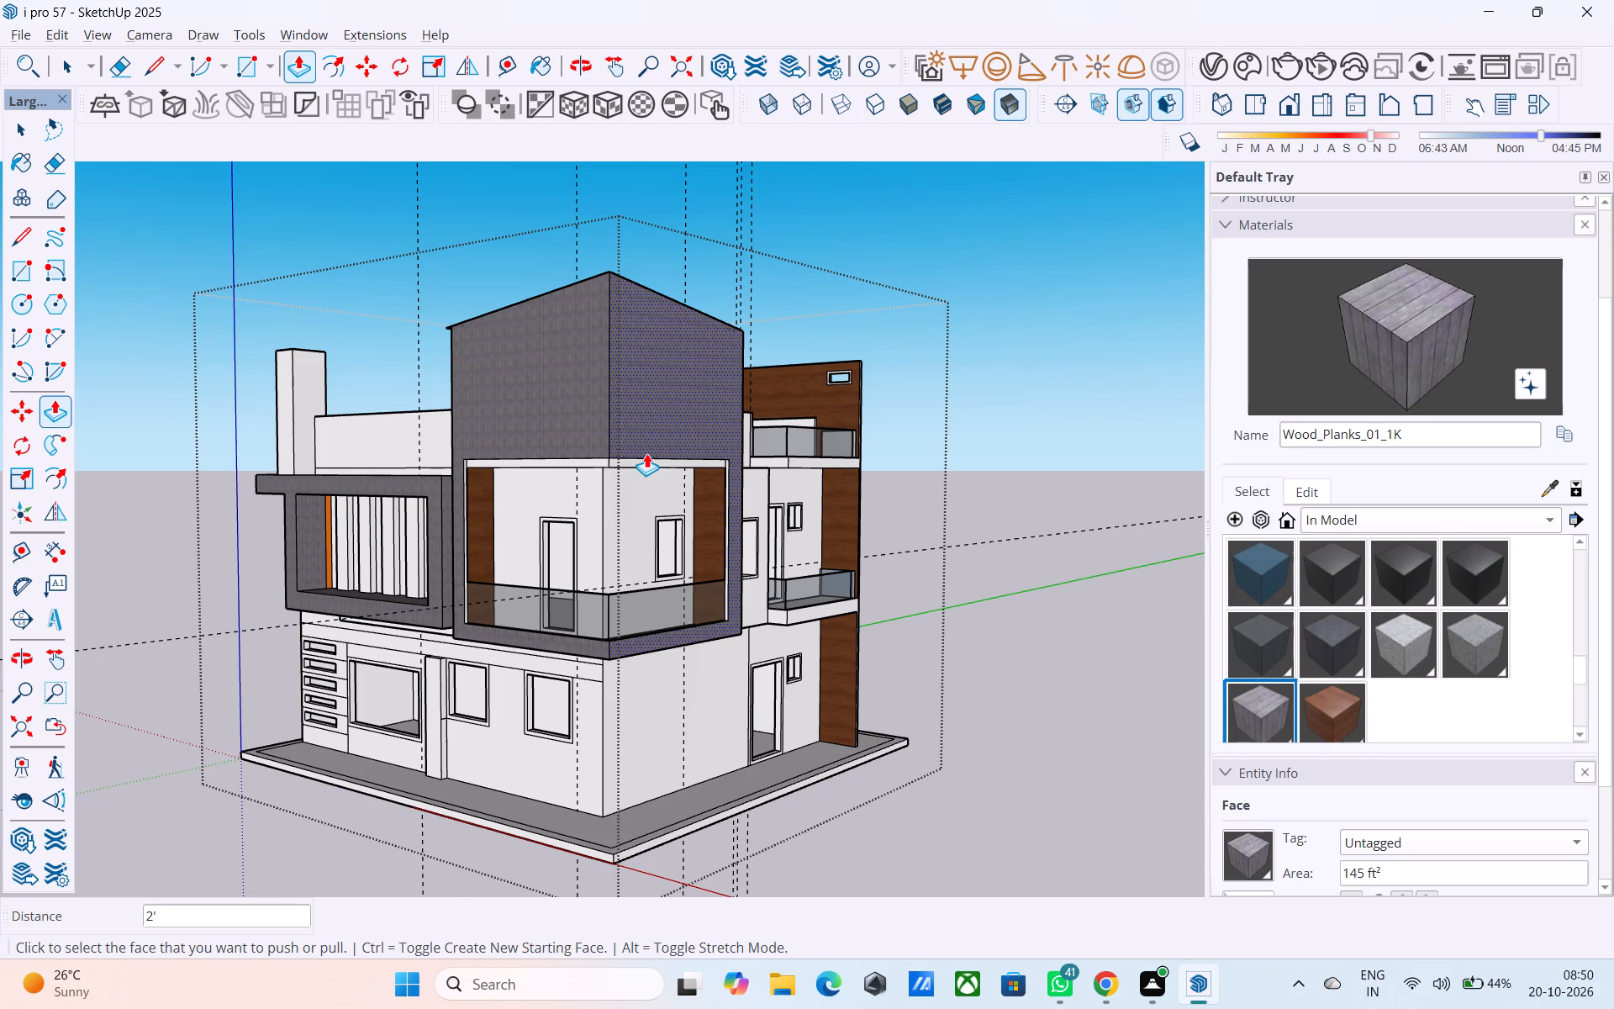
pyautogui.scroll(-3, 645, 453)
pyautogui.moveTo(645, 452); pyautogui.dragTo(634, 435, button='middle')
pyautogui.scroll(6, 701, 514)
pyautogui.moveTo(697, 536); pyautogui.dragTo(564, 402, button='middle')
pyautogui.scroll(4, 647, 535)
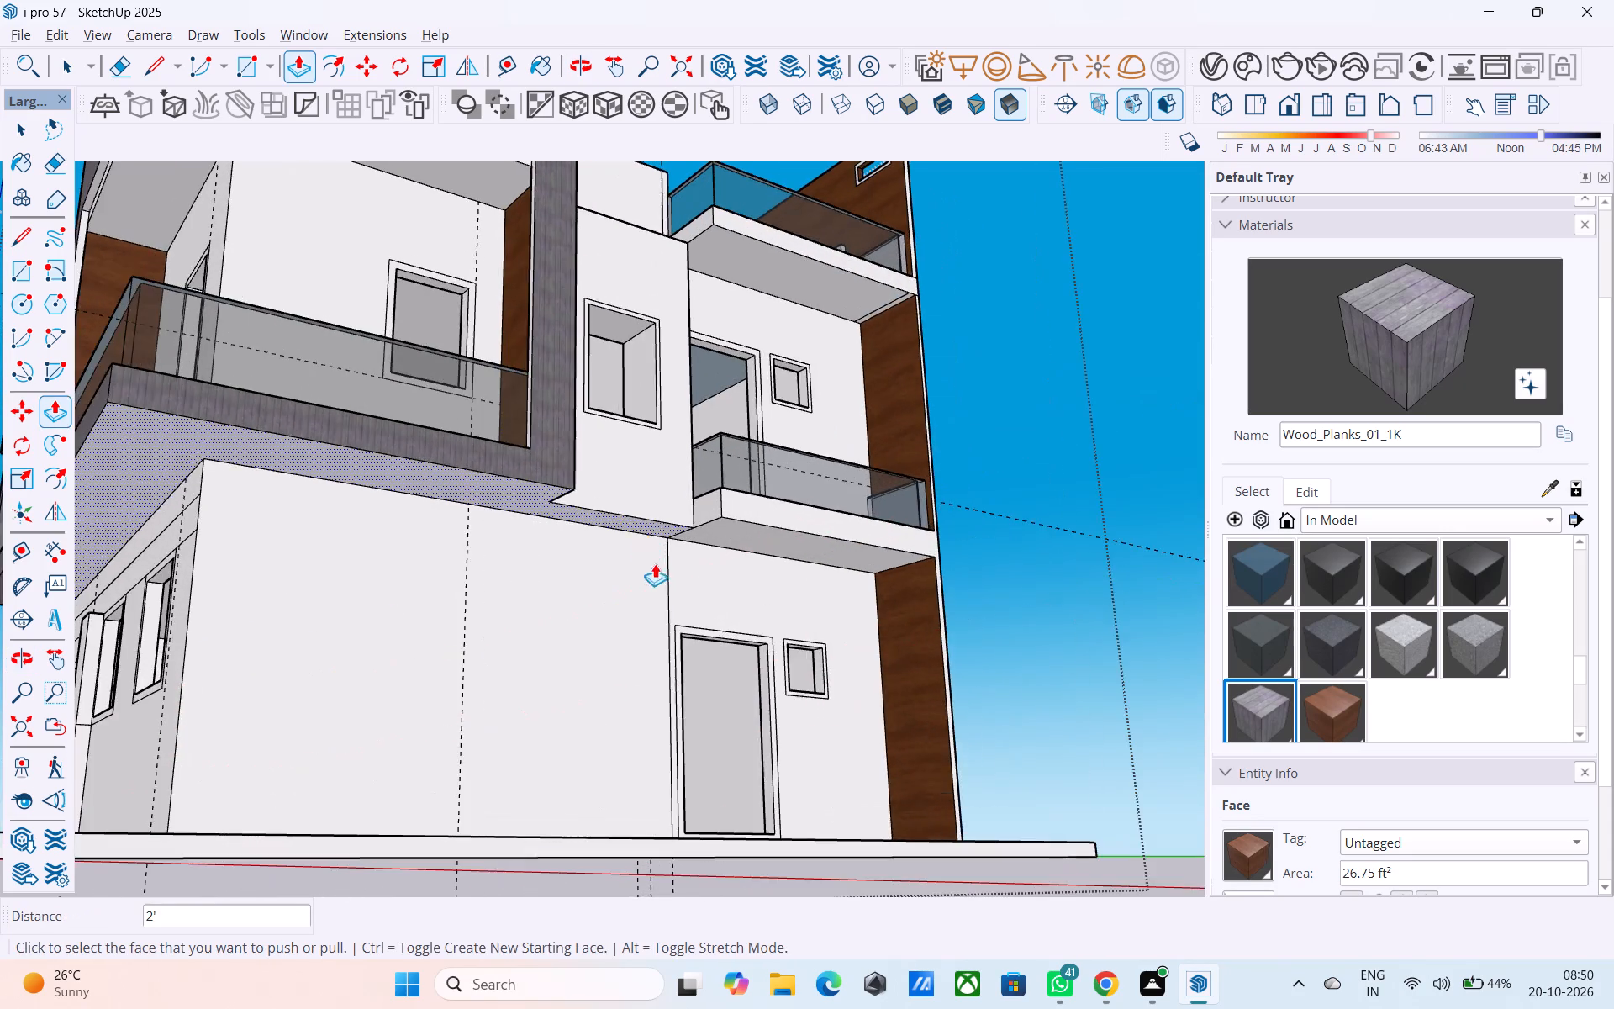
pyautogui.scroll(-5, 655, 537)
pyautogui.scroll(7, 635, 647)
pyautogui.moveTo(643, 619); pyautogui.dragTo(642, 694, button='middle')
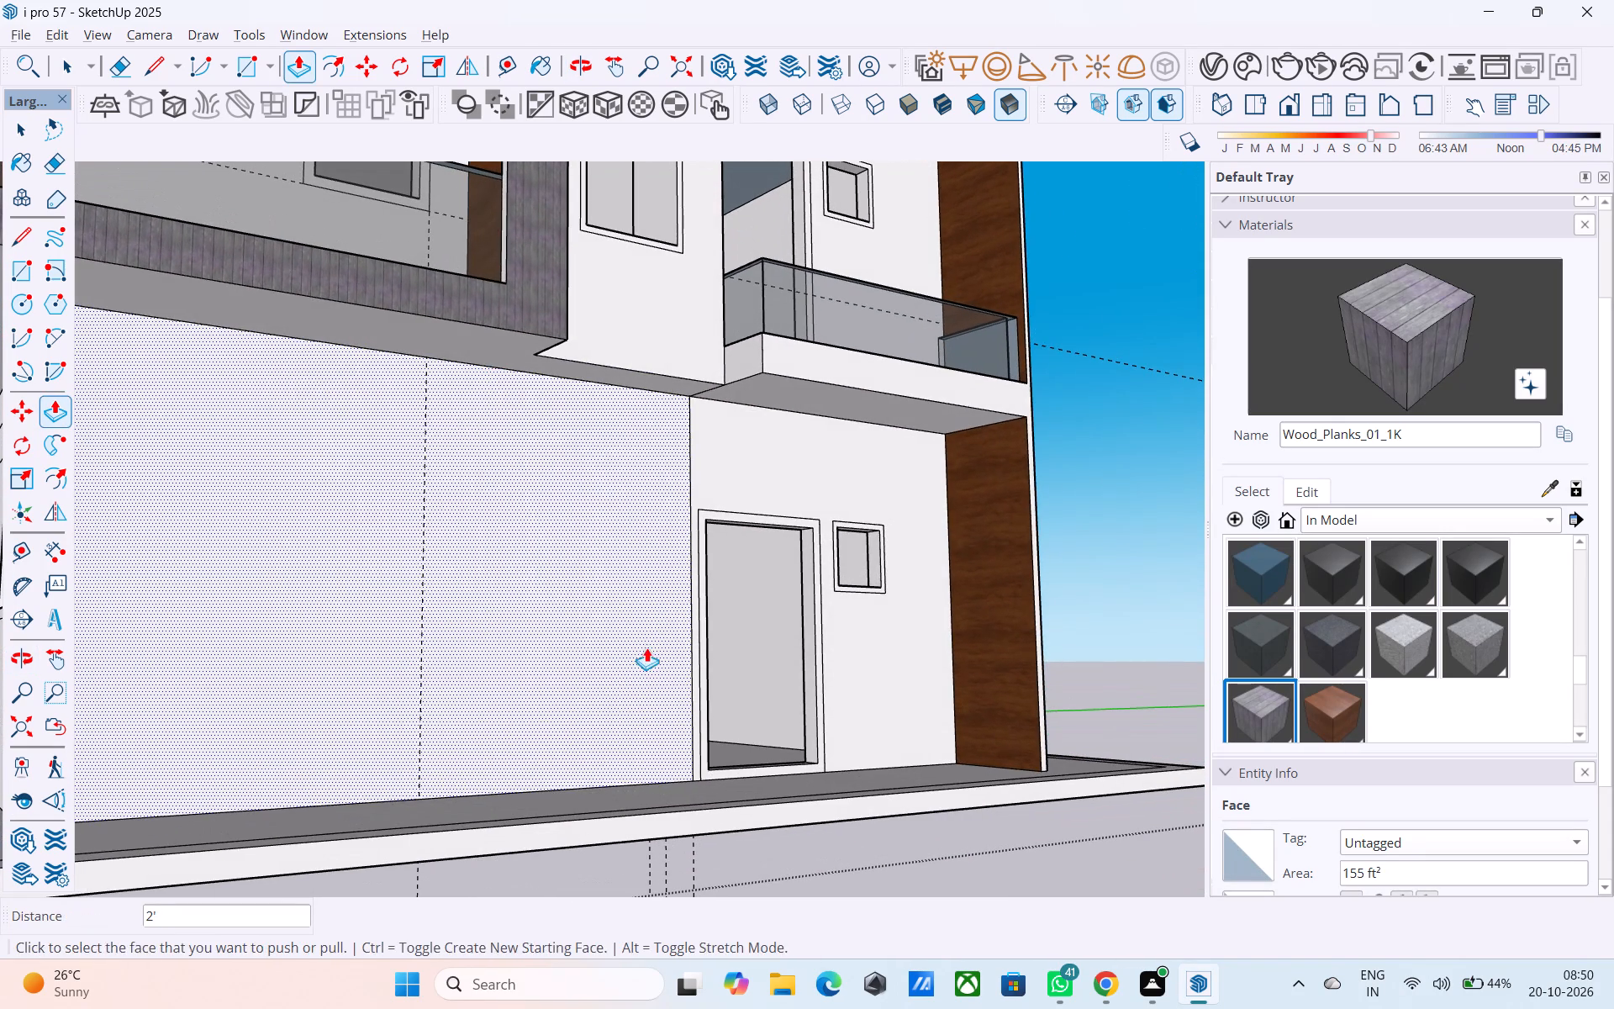
pyautogui.press('l')
pyautogui.scroll(3, 664, 589)
pyautogui.click(711, 479)
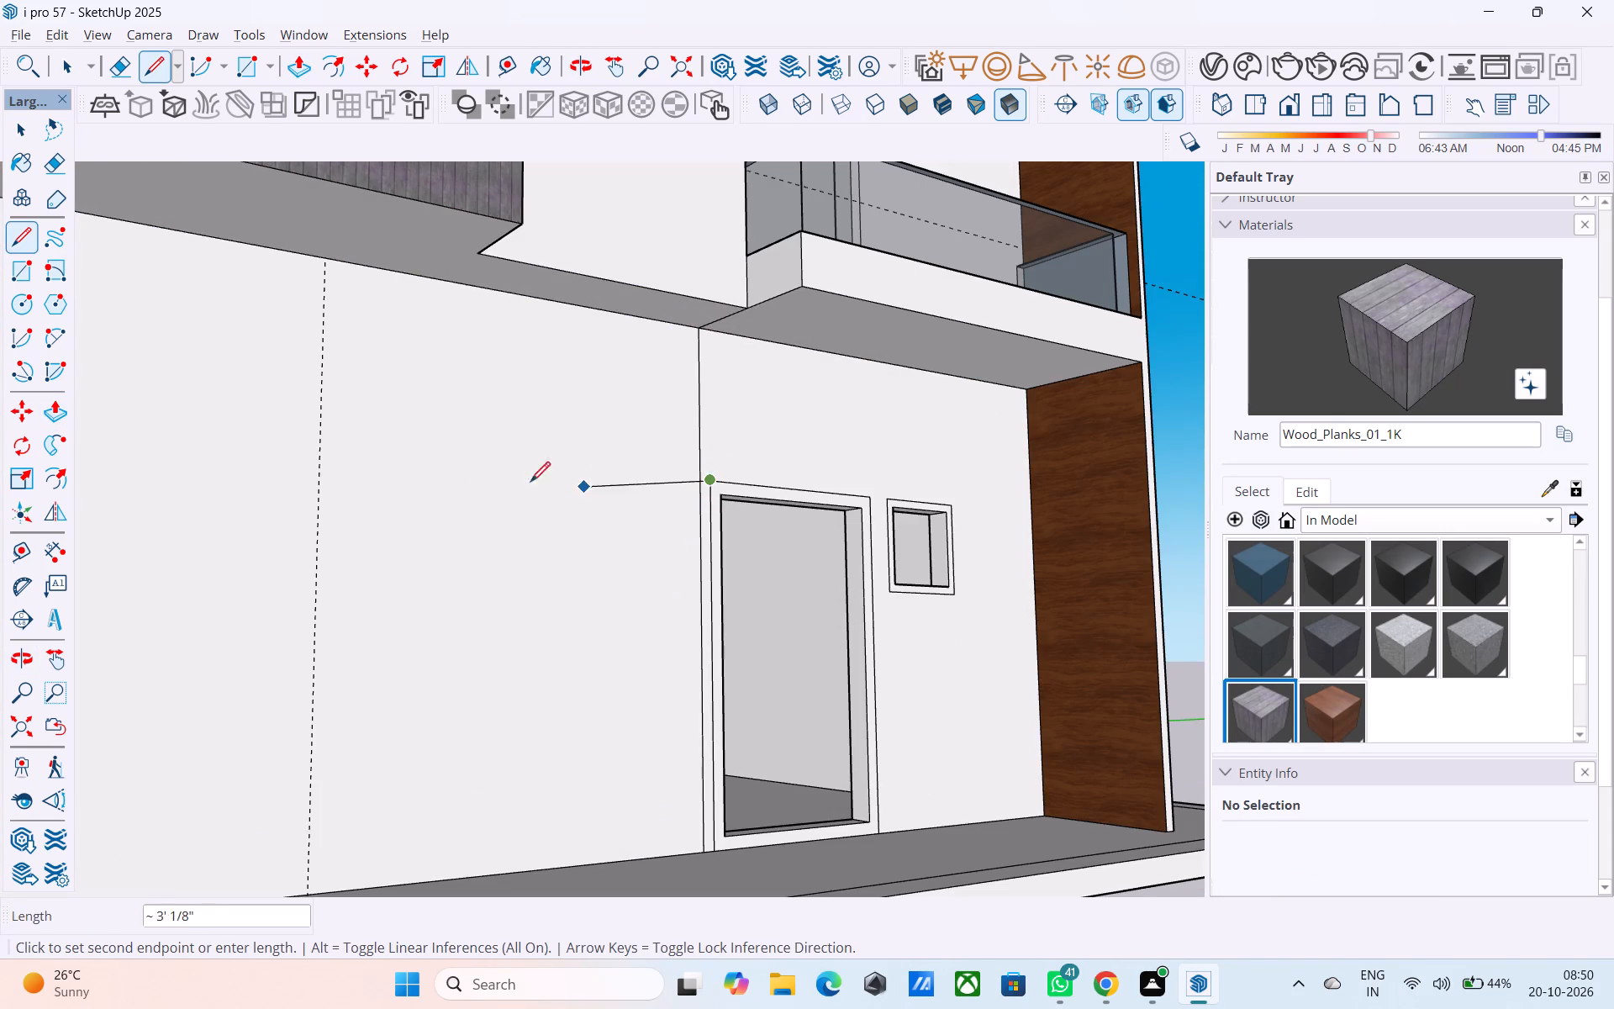
pyautogui.scroll(-1, 428, 455)
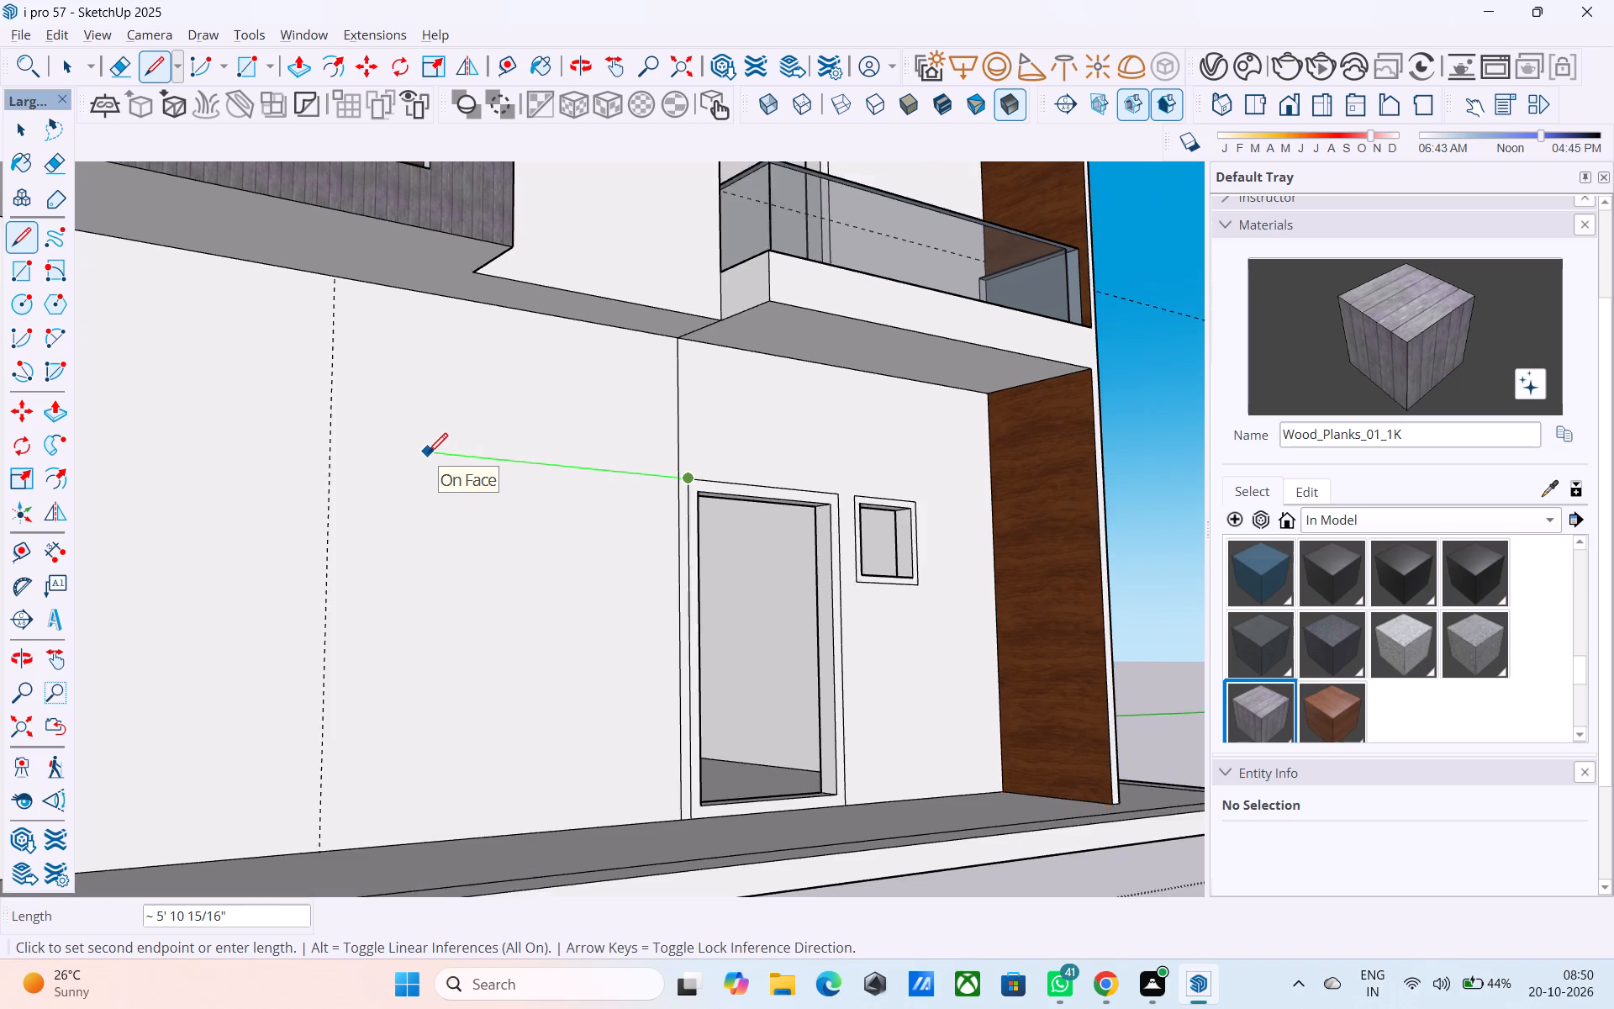
pyautogui.scroll(-1, 428, 455)
pyautogui.moveTo(427, 456); pyautogui.dragTo(282, 649, button='middle')
pyautogui.scroll(-1, 248, 507)
pyautogui.scroll(2, 248, 507)
pyautogui.scroll(-6, 248, 507)
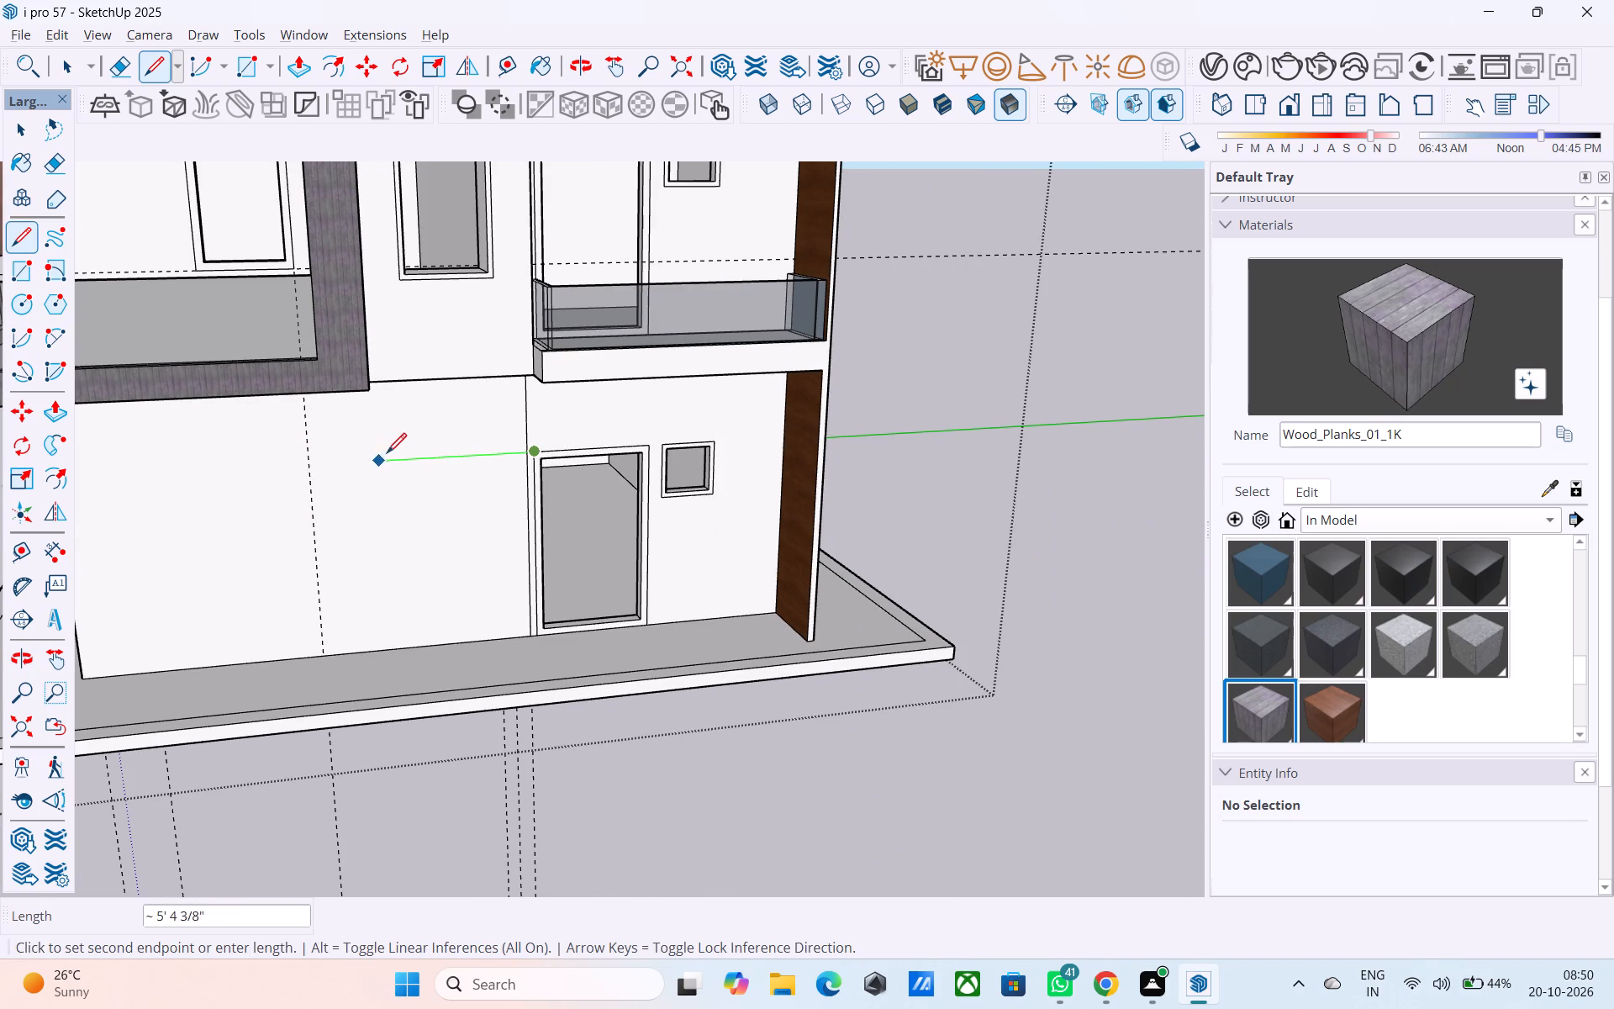
pyautogui.click(403, 454)
pyautogui.scroll(-4, 417, 447)
pyautogui.moveTo(414, 448); pyautogui.dragTo(384, 452, button='middle')
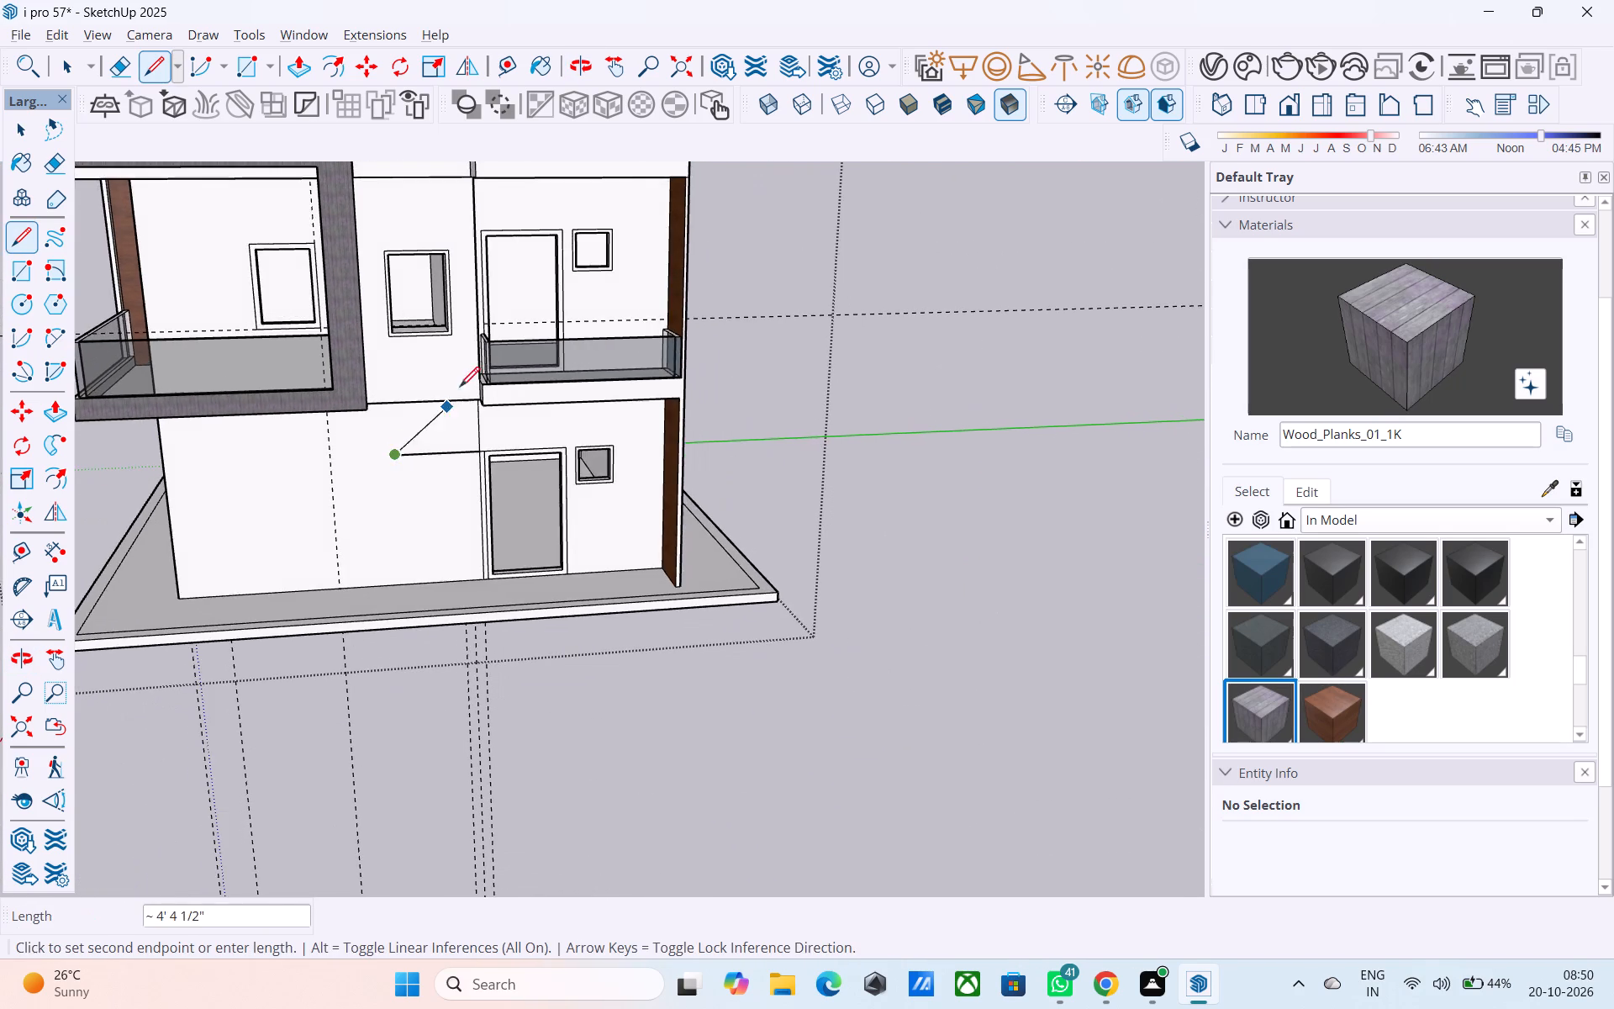
pyautogui.scroll(4, 462, 379)
pyautogui.press('l')
# Draw lines from the projecting strip window's lower corner down its face, 1' 6" across the underside, and 3' down to the horizontal reference line.
pyautogui.click(444, 311)
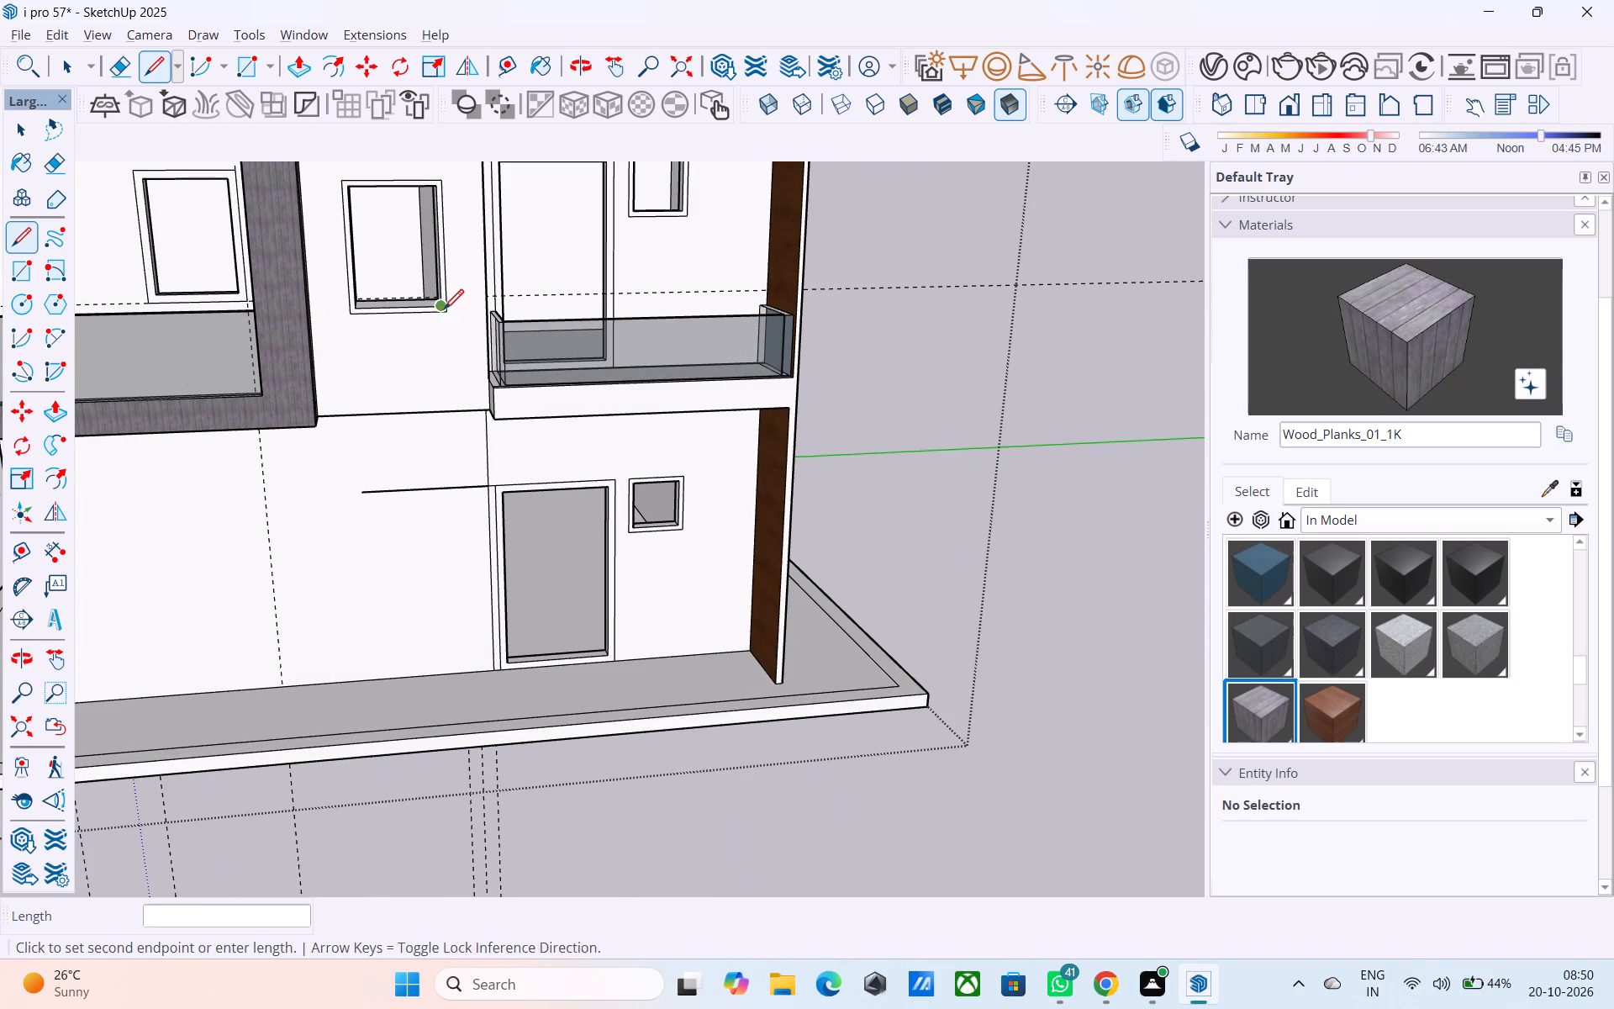
pyautogui.press('l')
pyautogui.scroll(4, 451, 325)
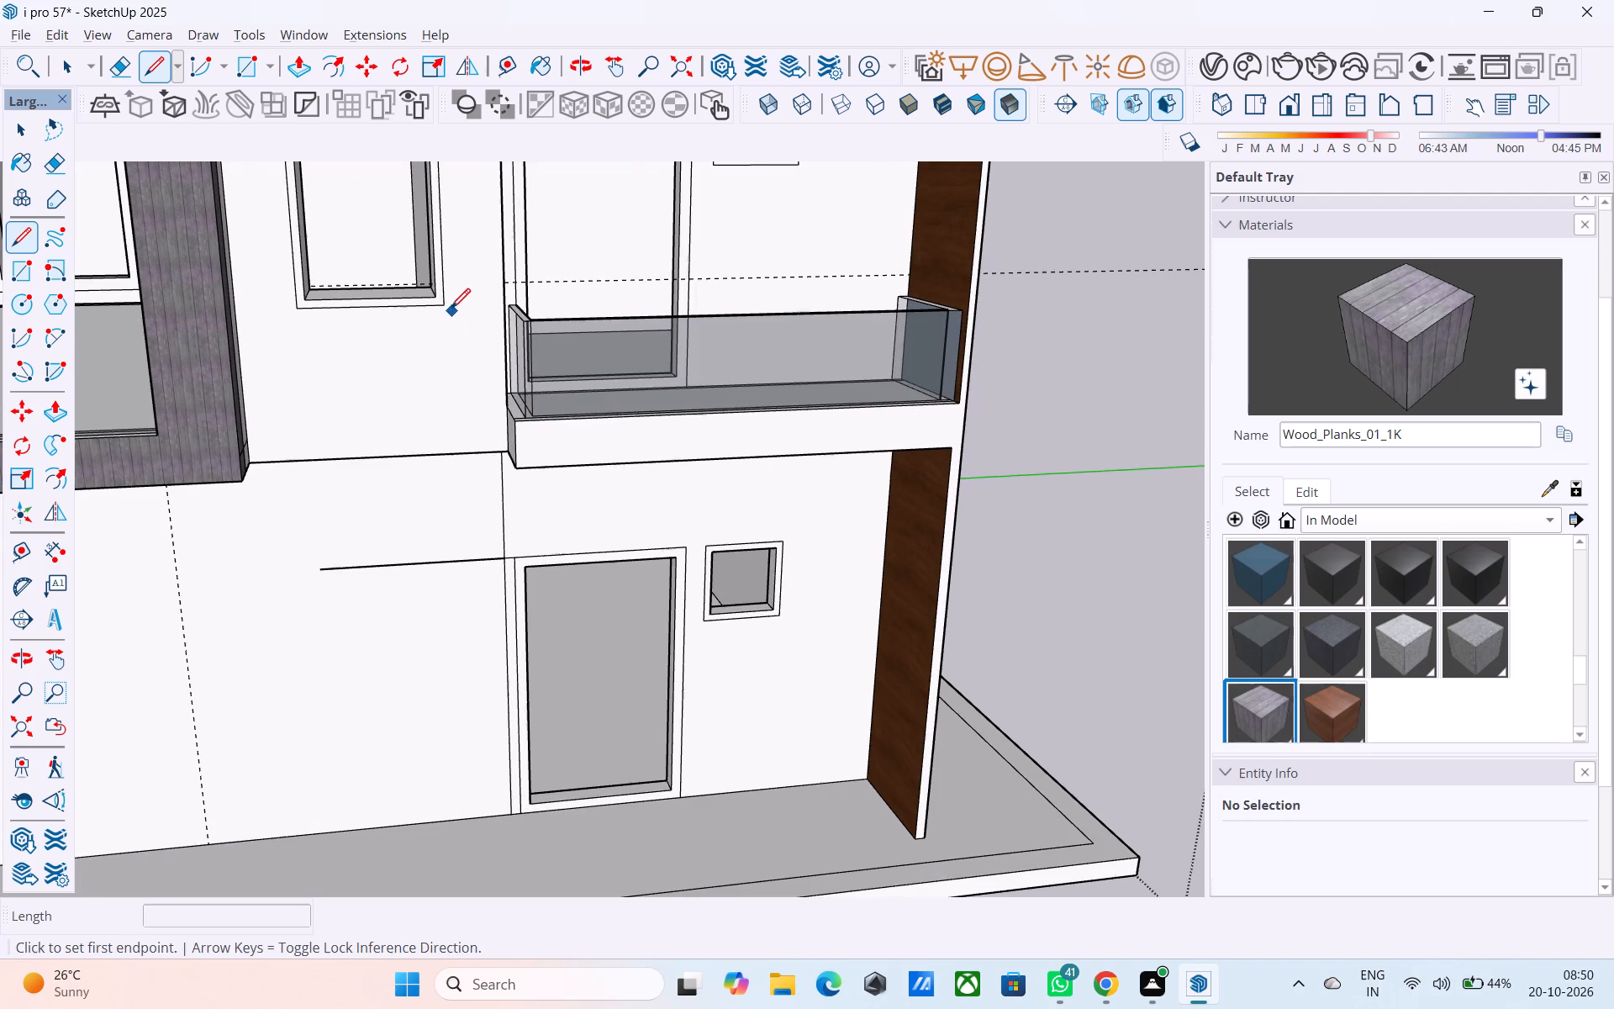
pyautogui.click(446, 306)
pyautogui.click(451, 455)
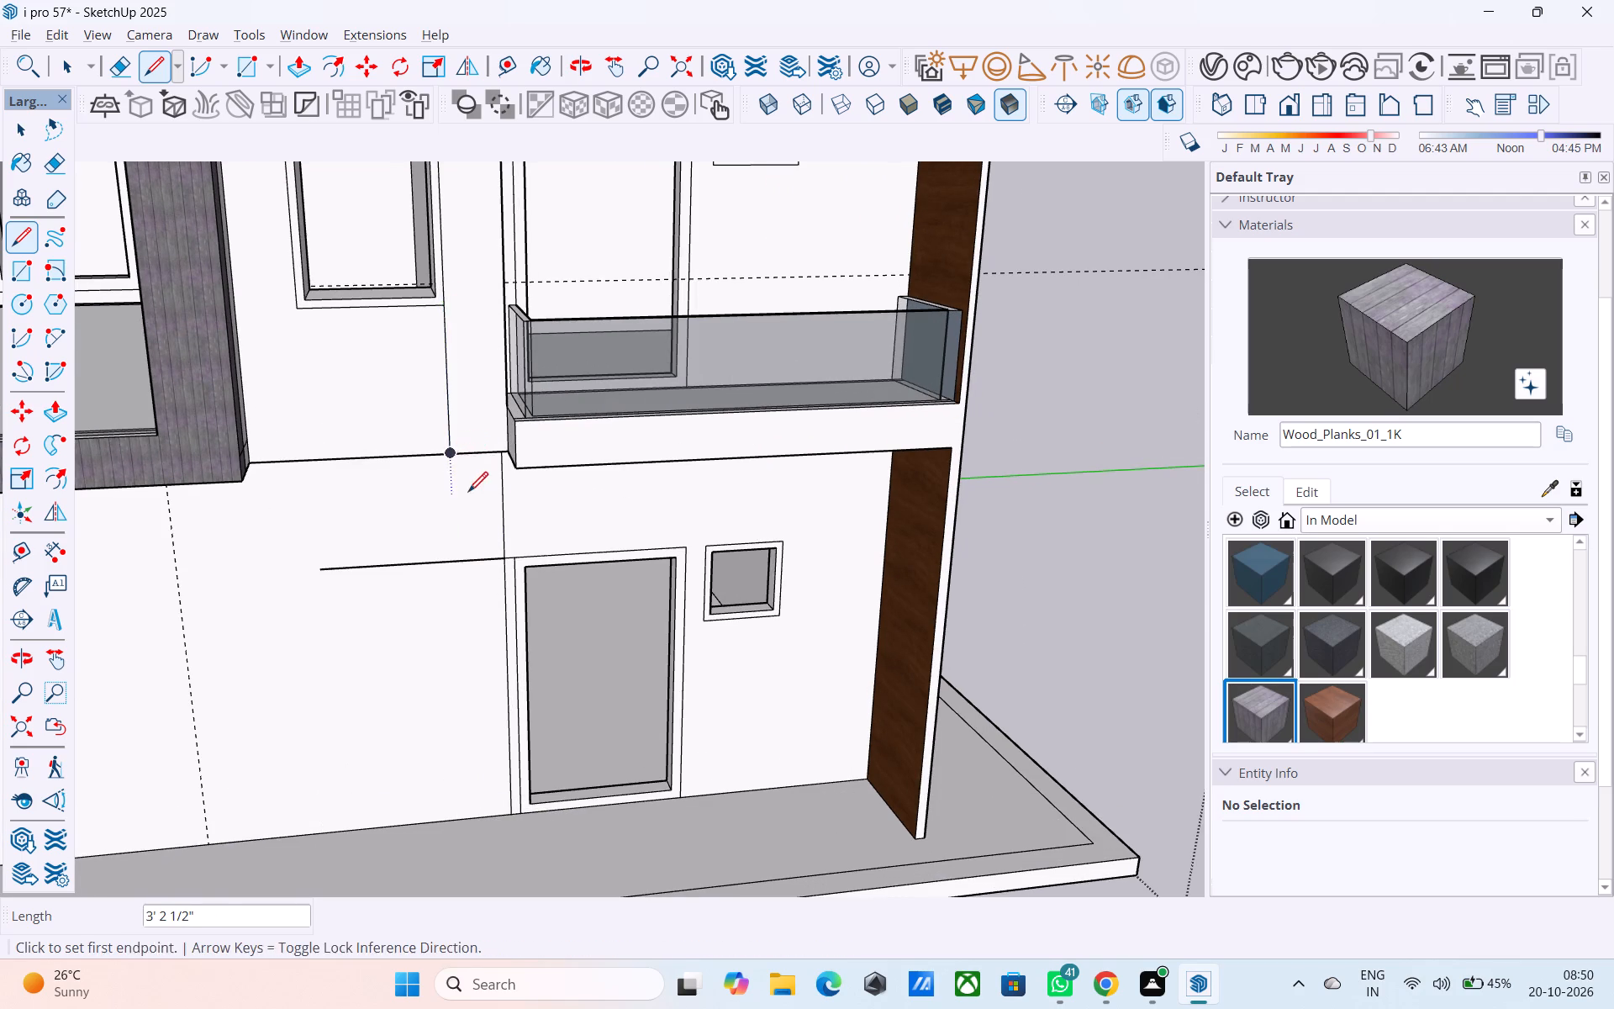
pyautogui.moveTo(468, 494); pyautogui.dragTo(430, 203, button='middle')
pyautogui.scroll(3, 440, 407)
pyautogui.click(456, 397)
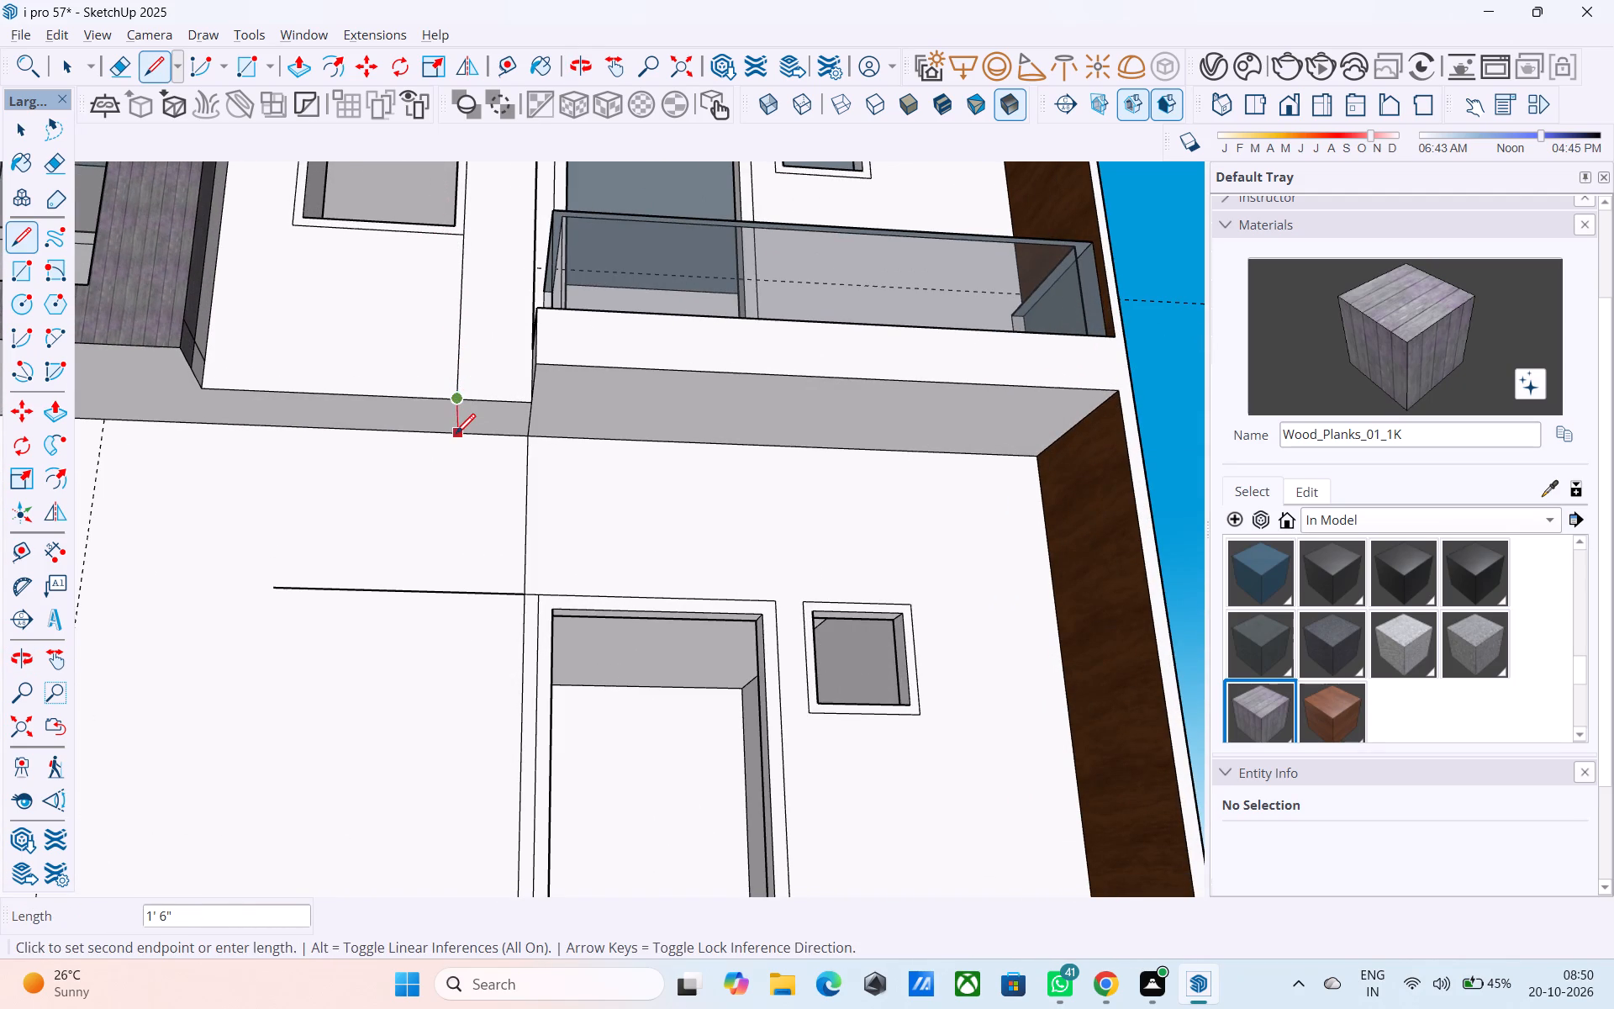
pyautogui.click(456, 436)
pyautogui.click(459, 438)
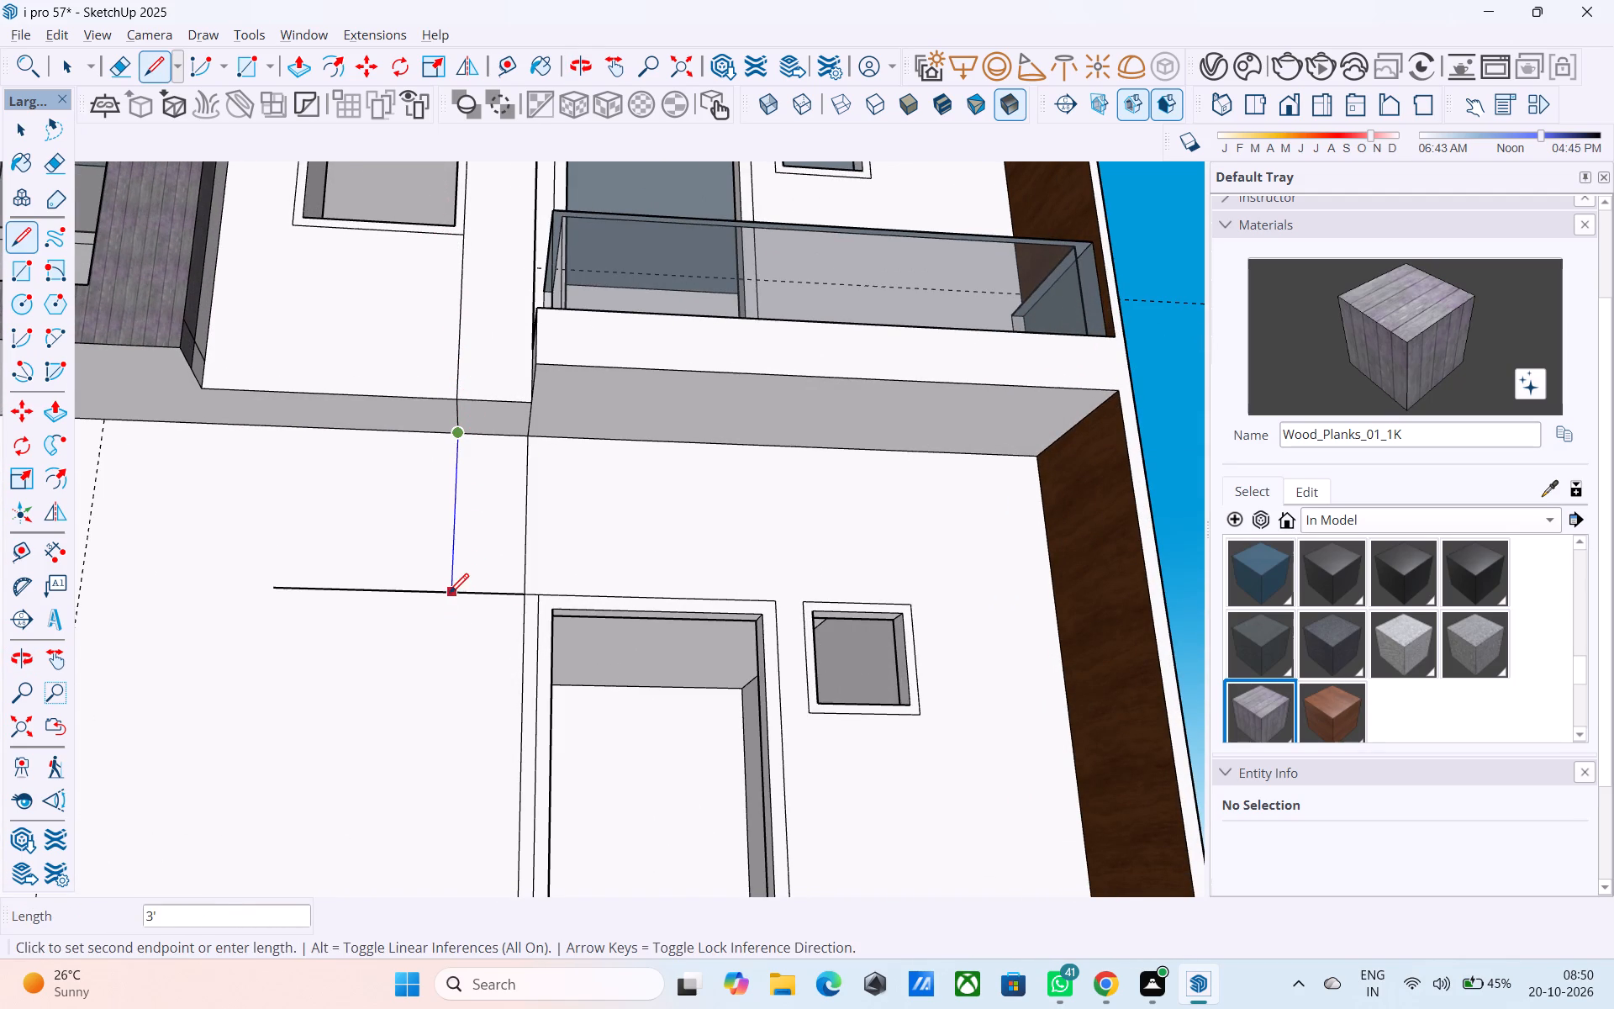
pyautogui.click(449, 595)
# Draw a window rectangle on the ground-floor side wall, starting where the vertical and horizontal reference lines meet.
pyautogui.press('r')
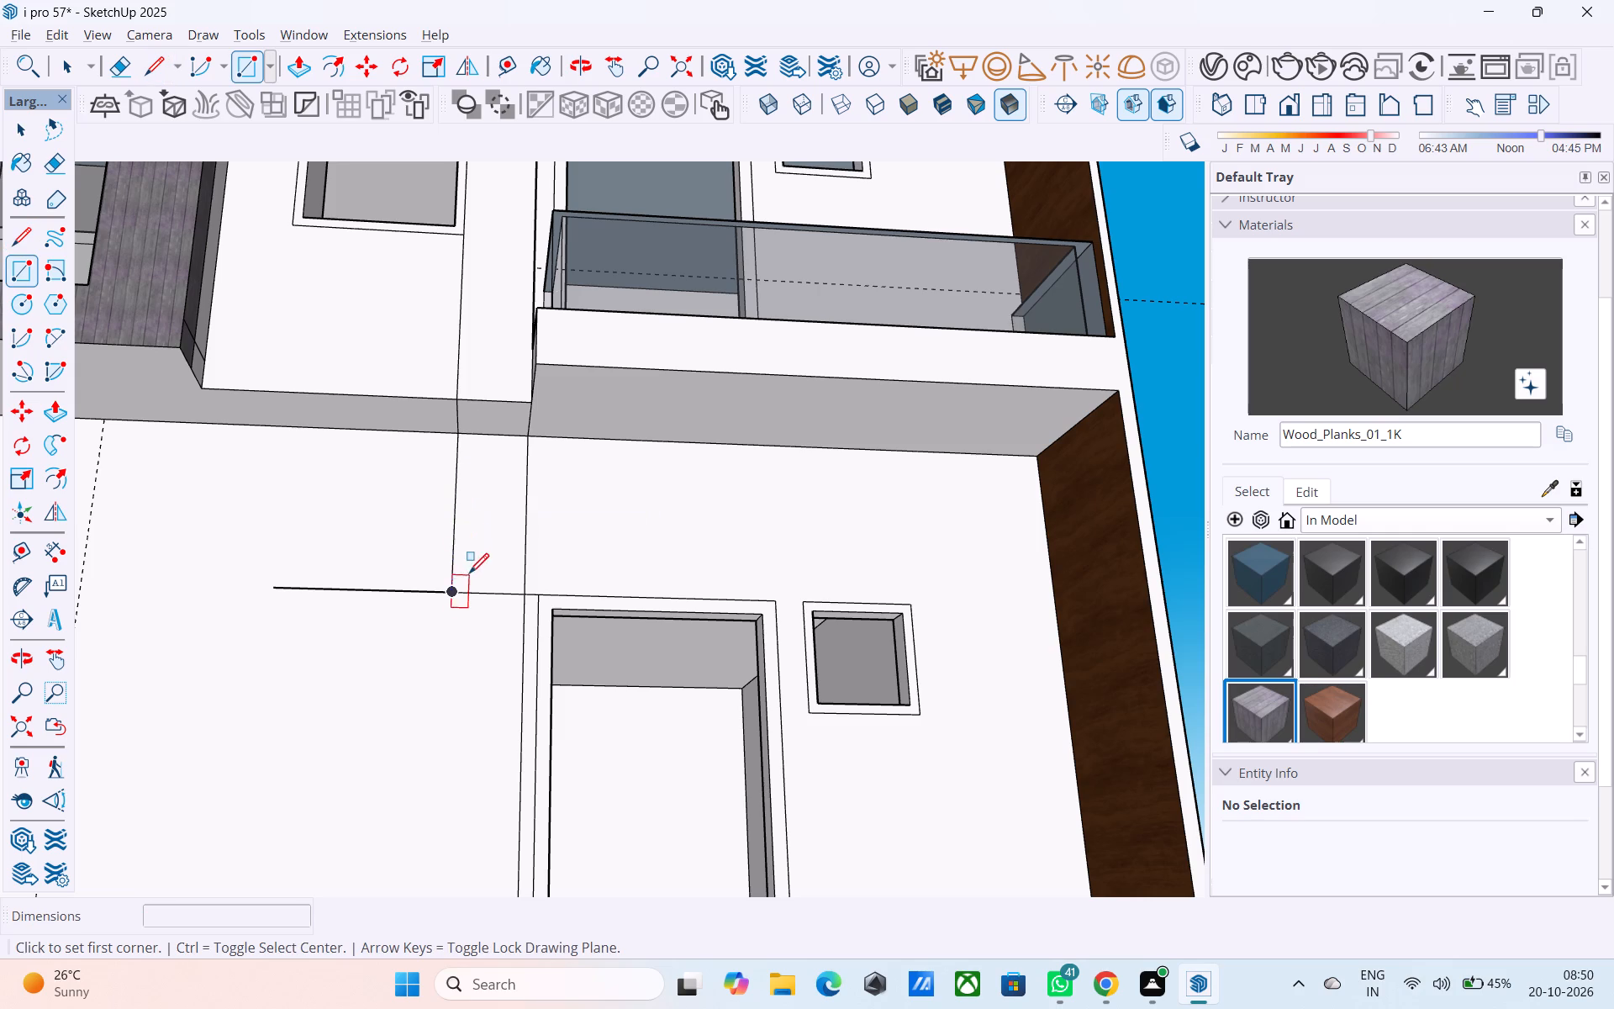
pyautogui.click(458, 587)
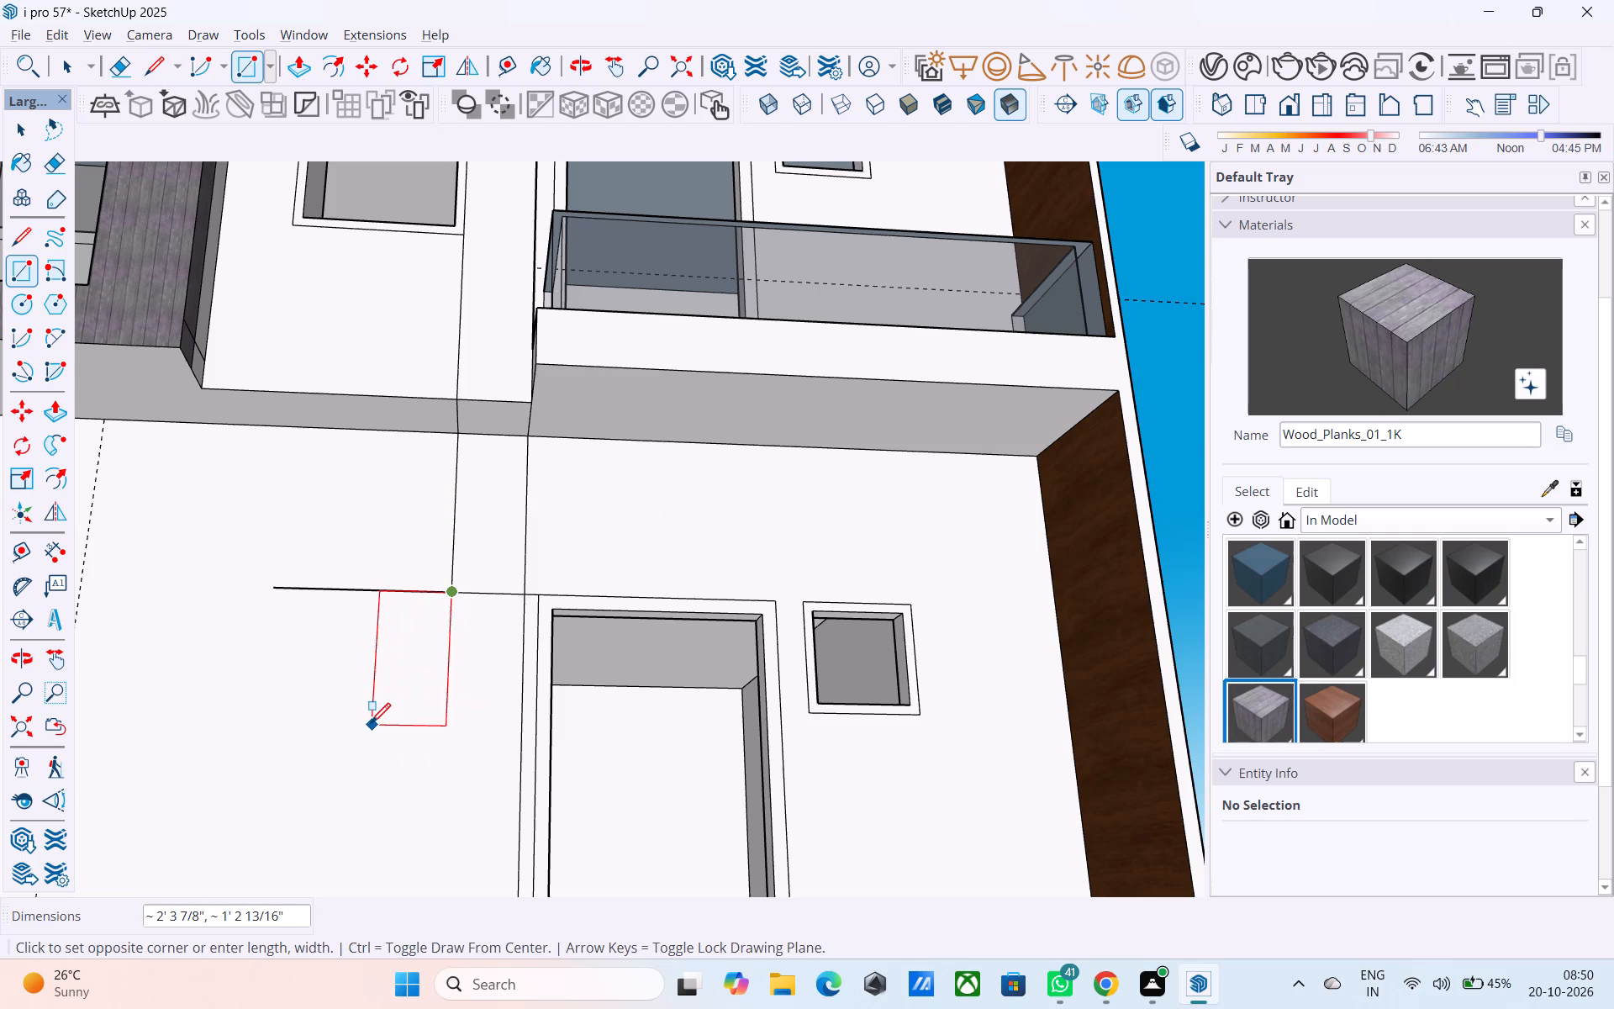